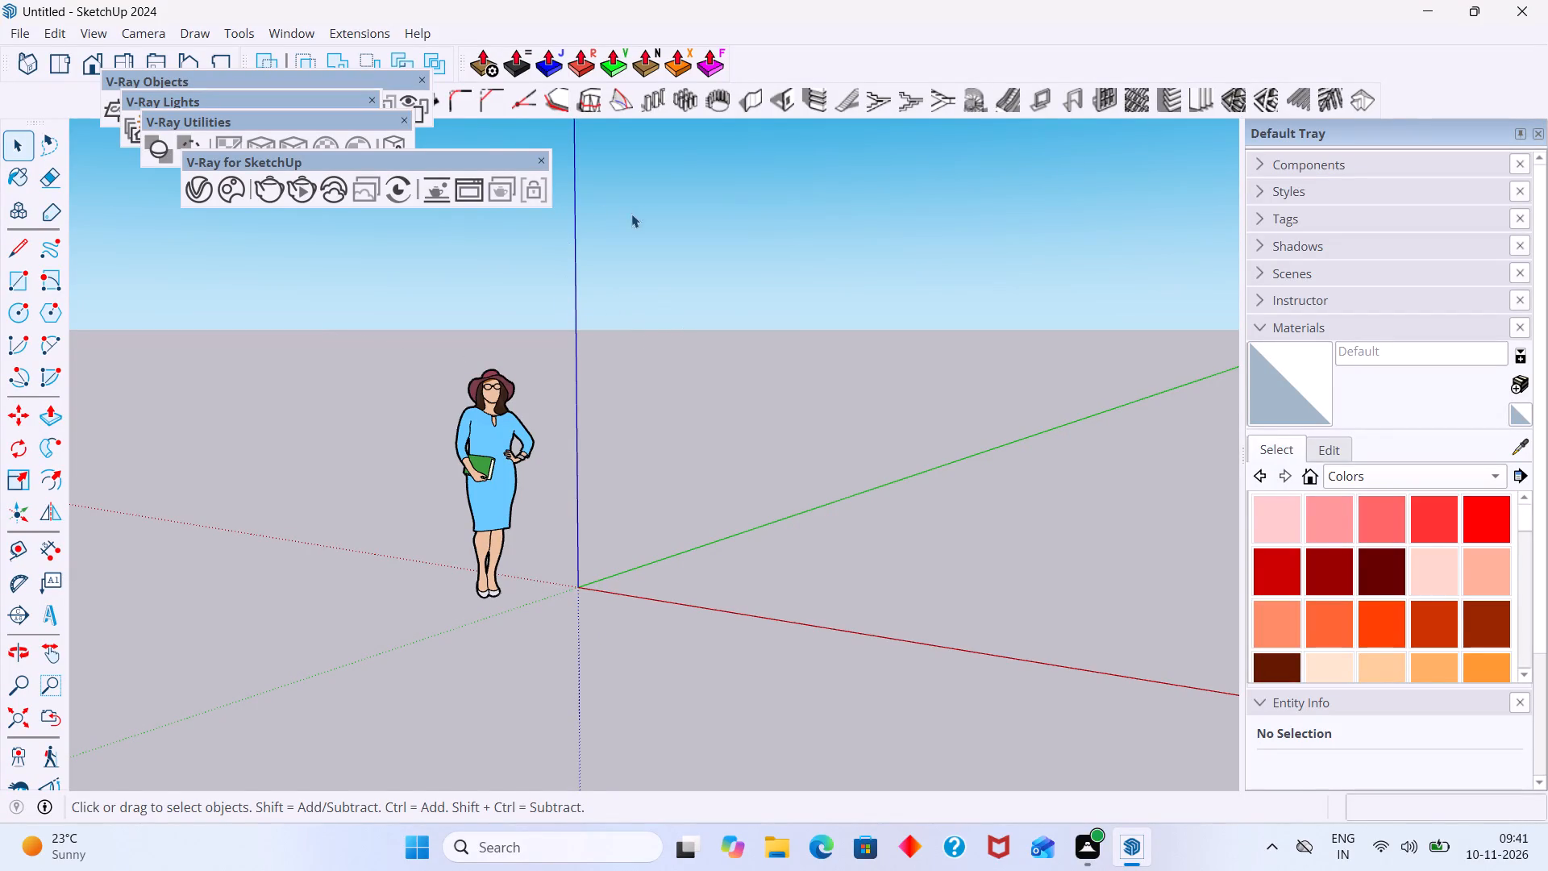
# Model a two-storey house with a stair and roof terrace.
# Hide the V-Ray for SketchUp, V-Ray Lights, V-Ray Objects and V-Ray Utilities toolbars.
pyautogui.rightClick(1051, 21)
pyautogui.click(1025, 168)
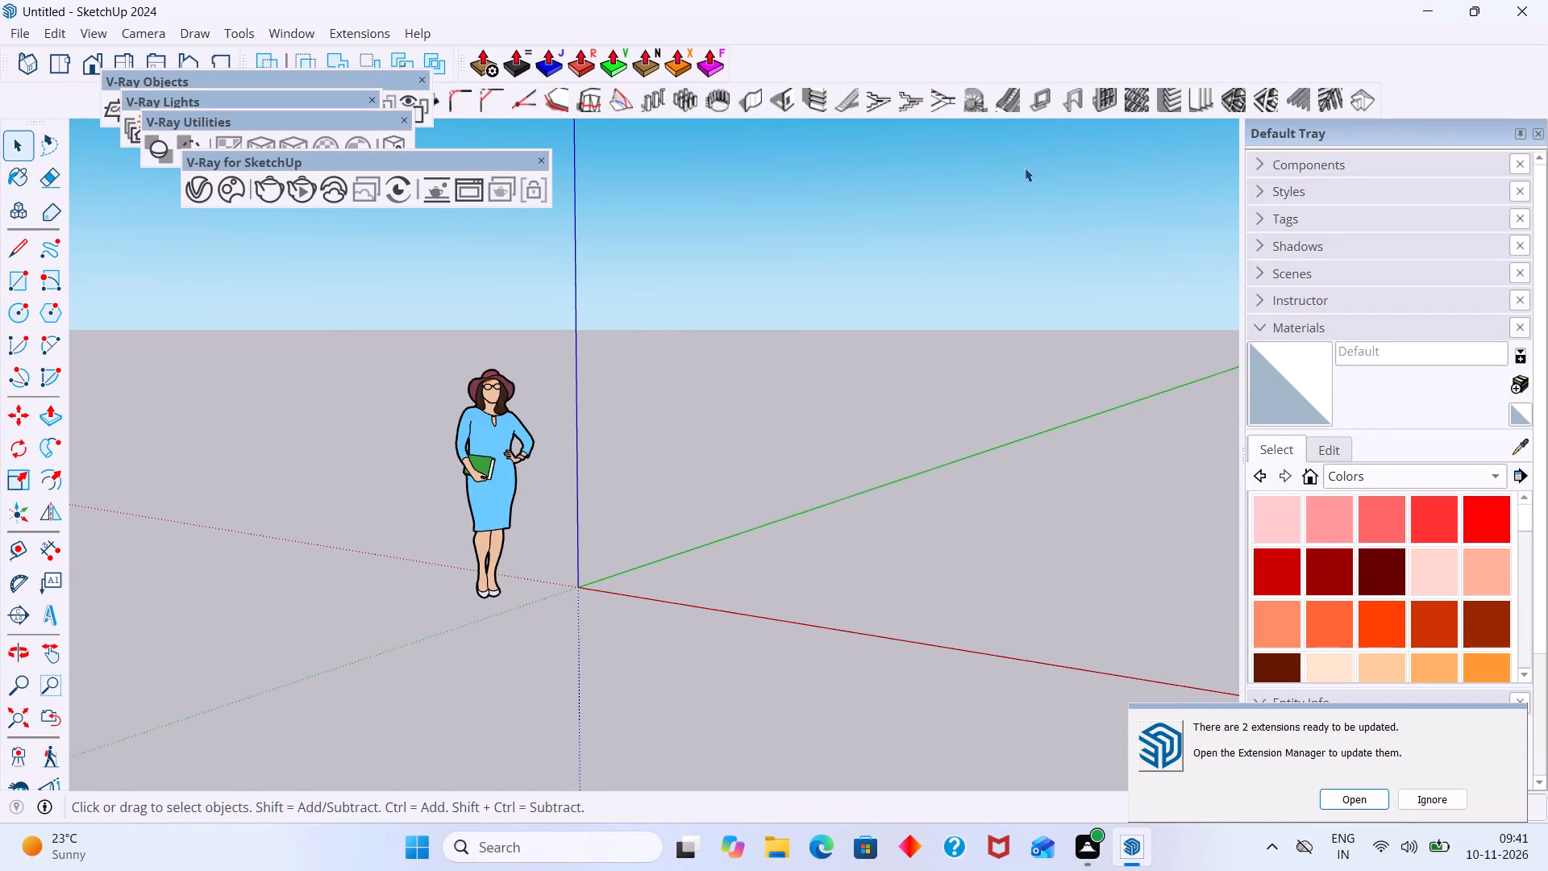
pyautogui.rightClick(1167, 72)
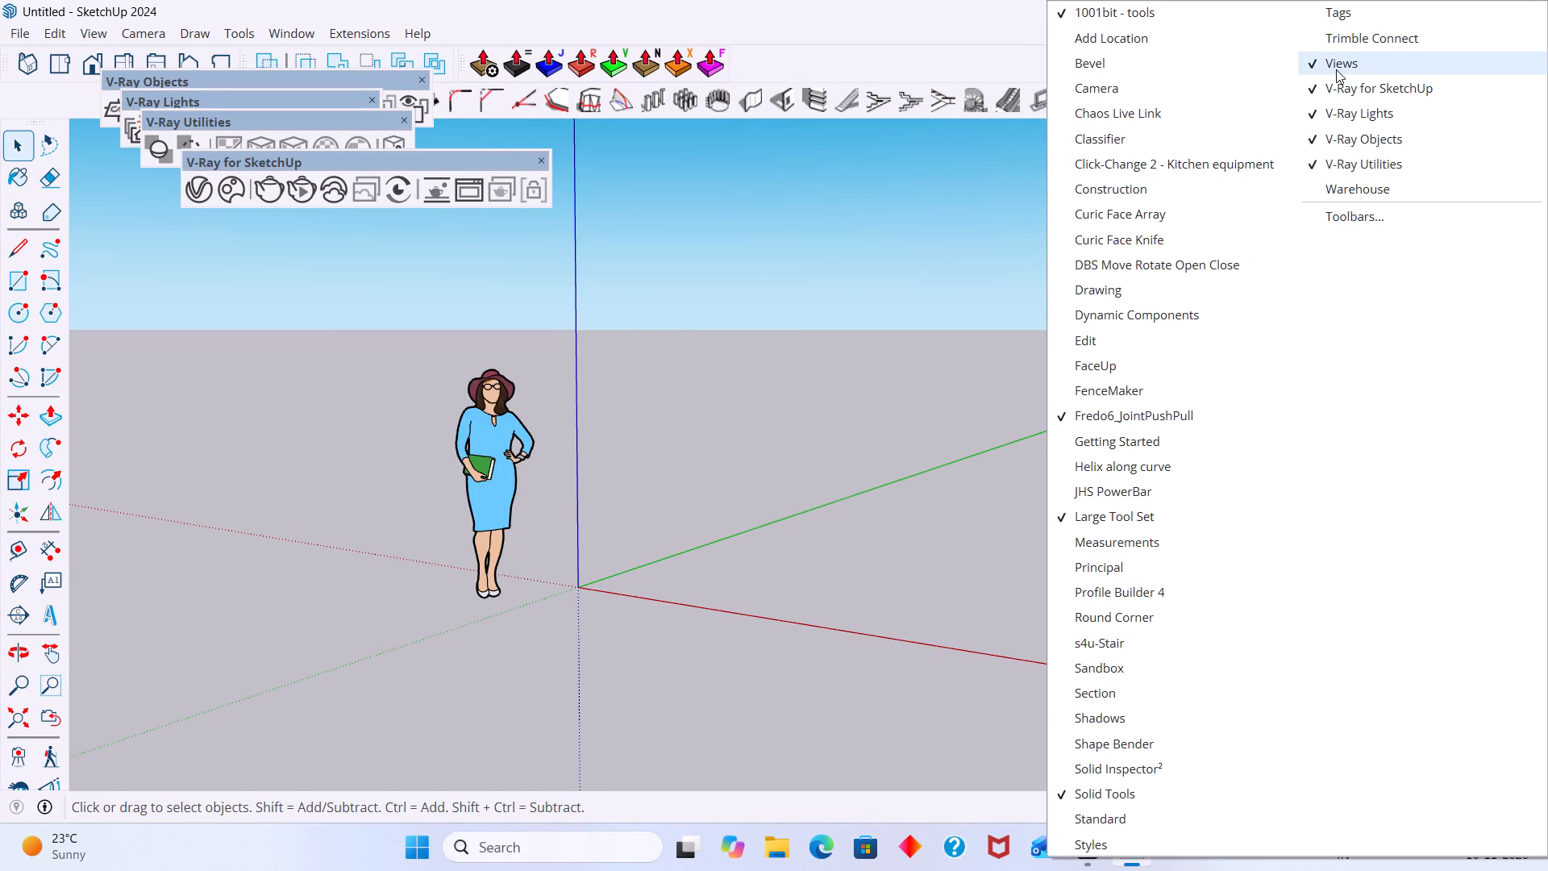
pyautogui.click(1325, 89)
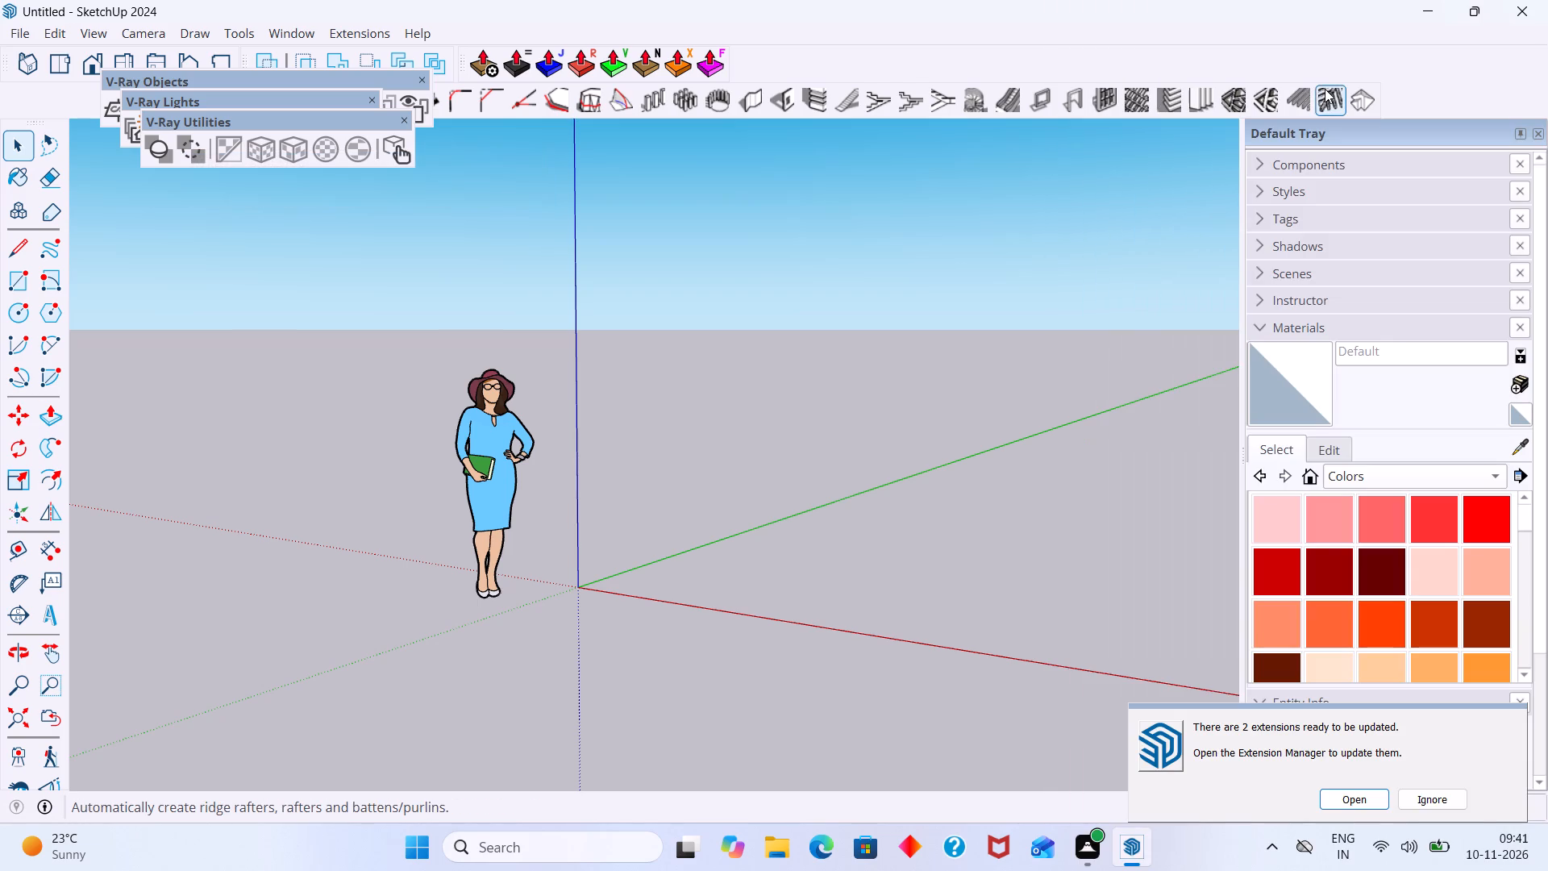
pyautogui.rightClick(1307, 47)
pyautogui.click(1333, 116)
pyautogui.rightClick(1312, 73)
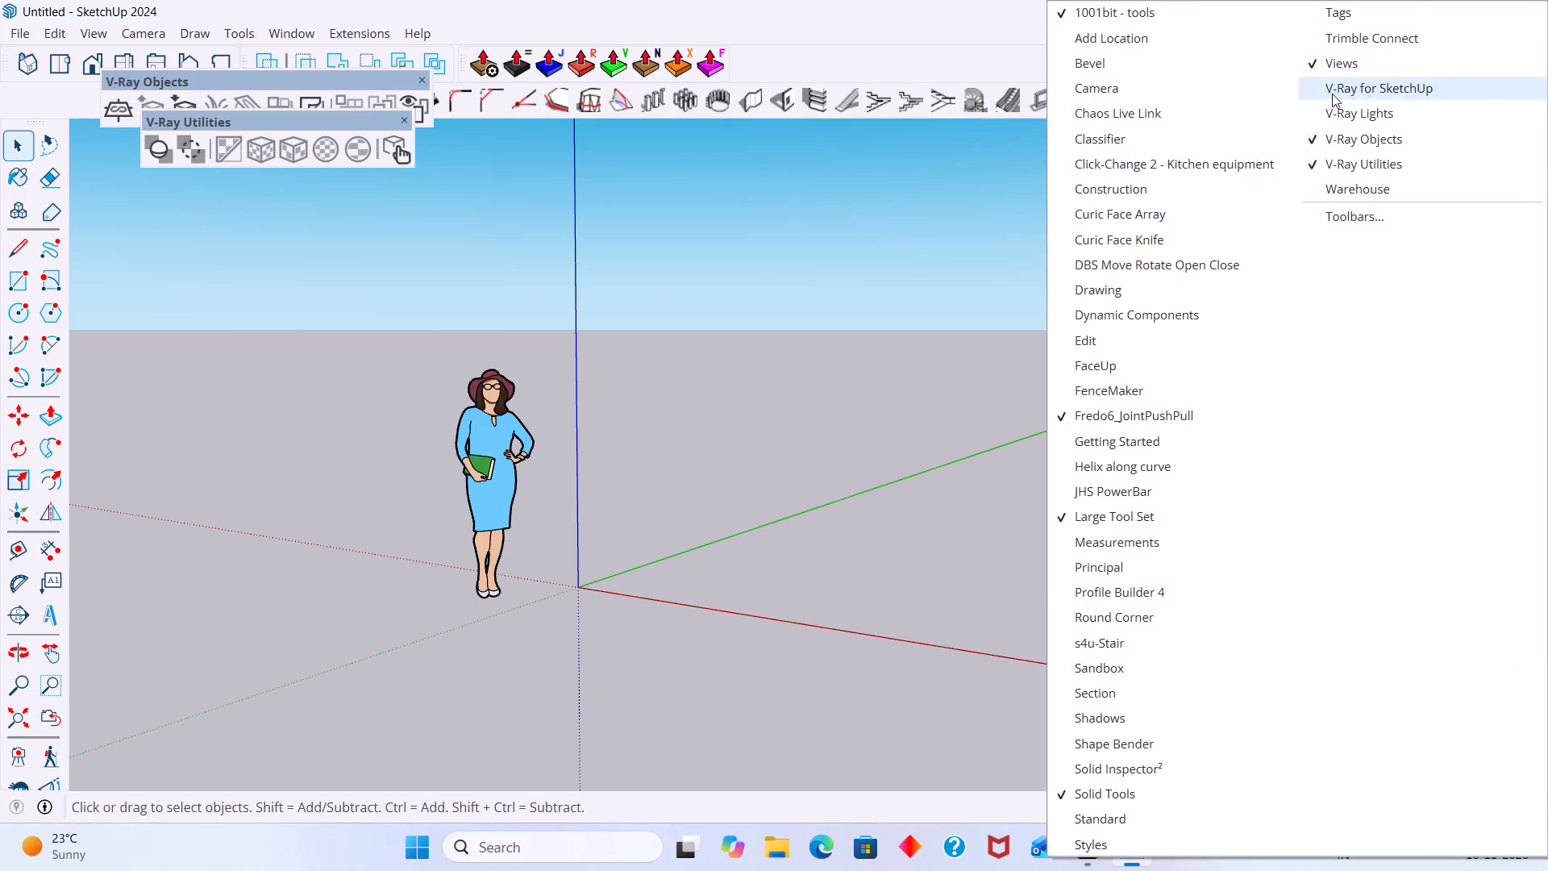
pyautogui.click(1341, 144)
pyautogui.rightClick(1292, 71)
pyautogui.click(1357, 165)
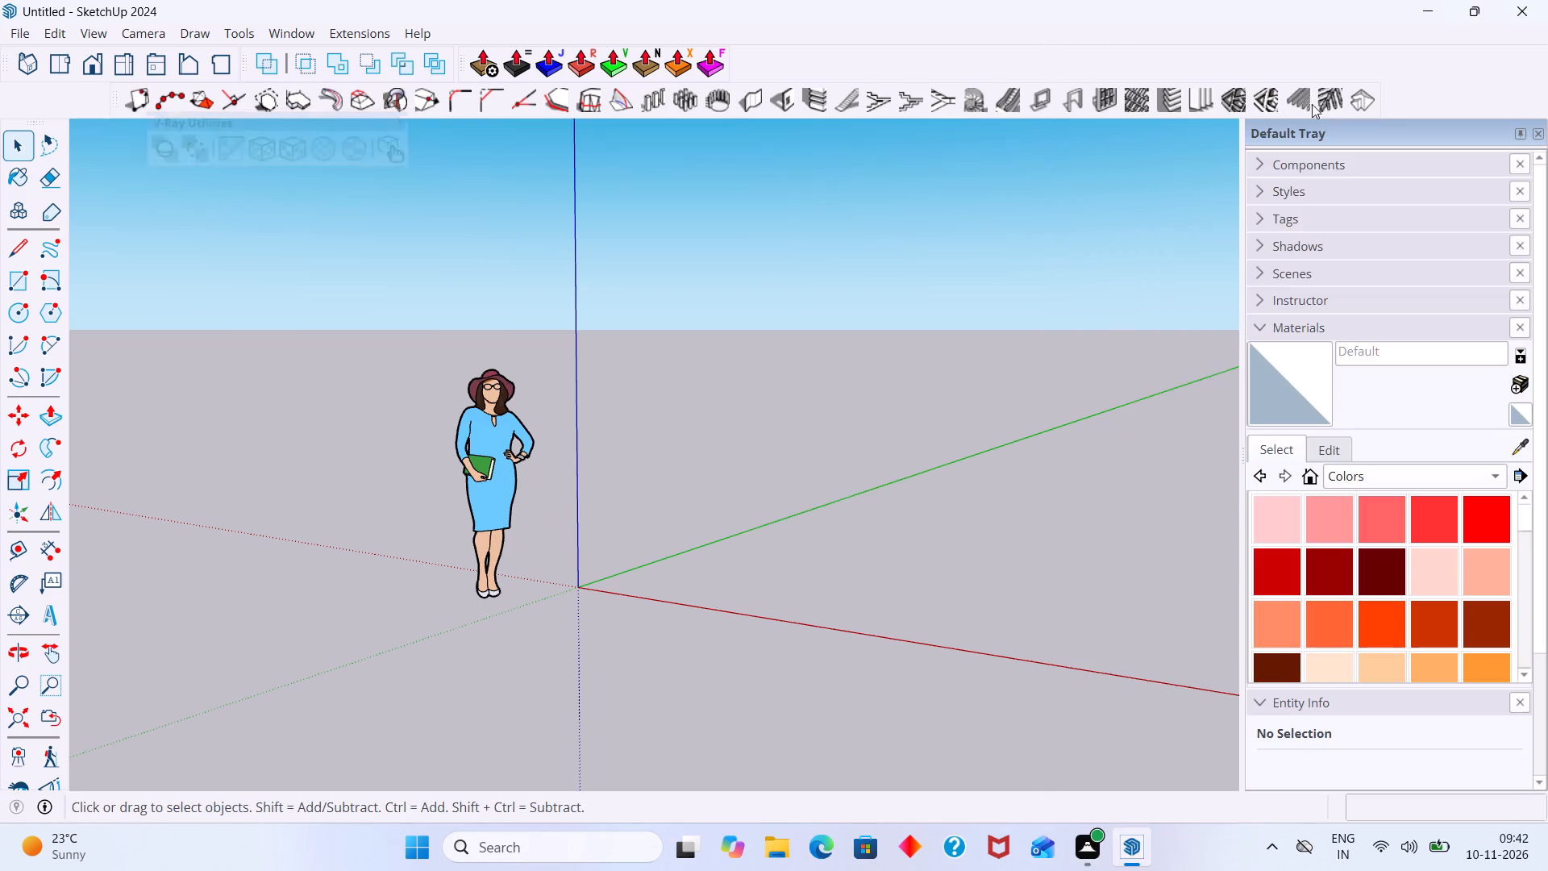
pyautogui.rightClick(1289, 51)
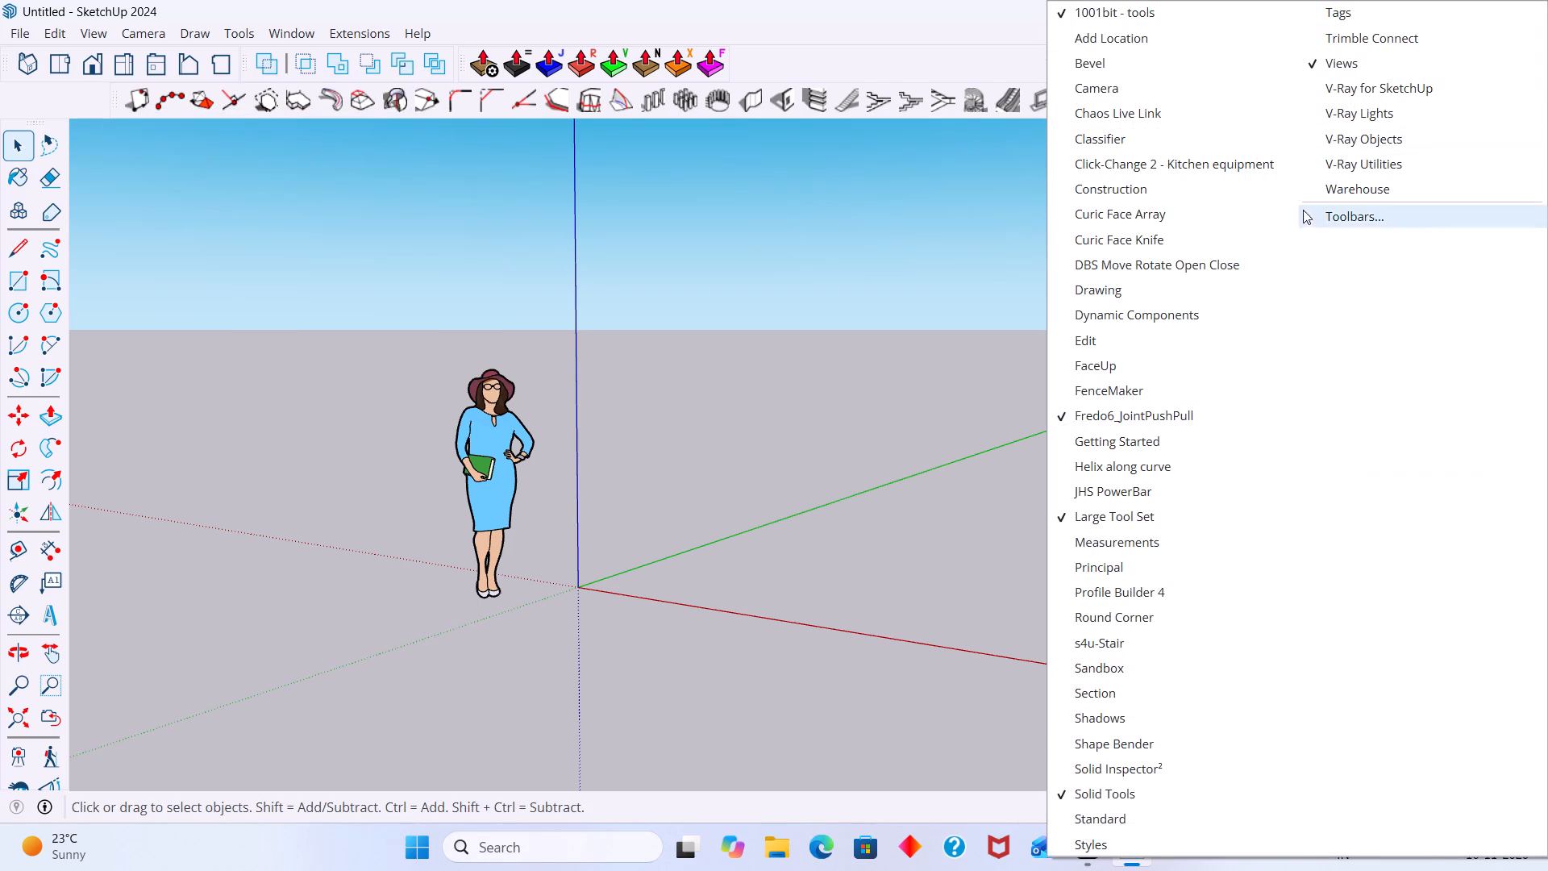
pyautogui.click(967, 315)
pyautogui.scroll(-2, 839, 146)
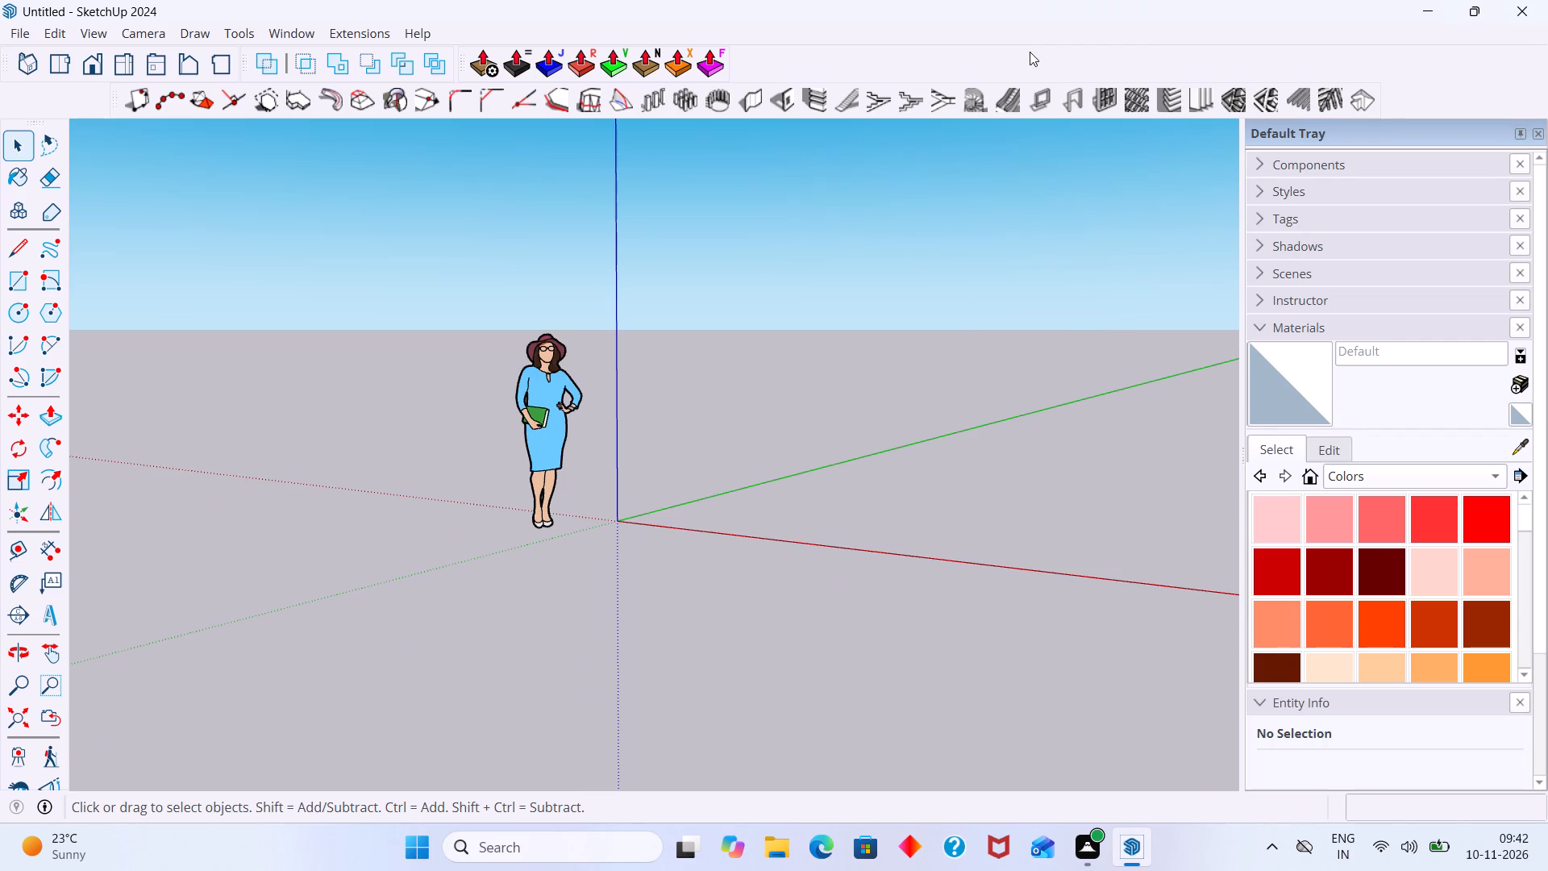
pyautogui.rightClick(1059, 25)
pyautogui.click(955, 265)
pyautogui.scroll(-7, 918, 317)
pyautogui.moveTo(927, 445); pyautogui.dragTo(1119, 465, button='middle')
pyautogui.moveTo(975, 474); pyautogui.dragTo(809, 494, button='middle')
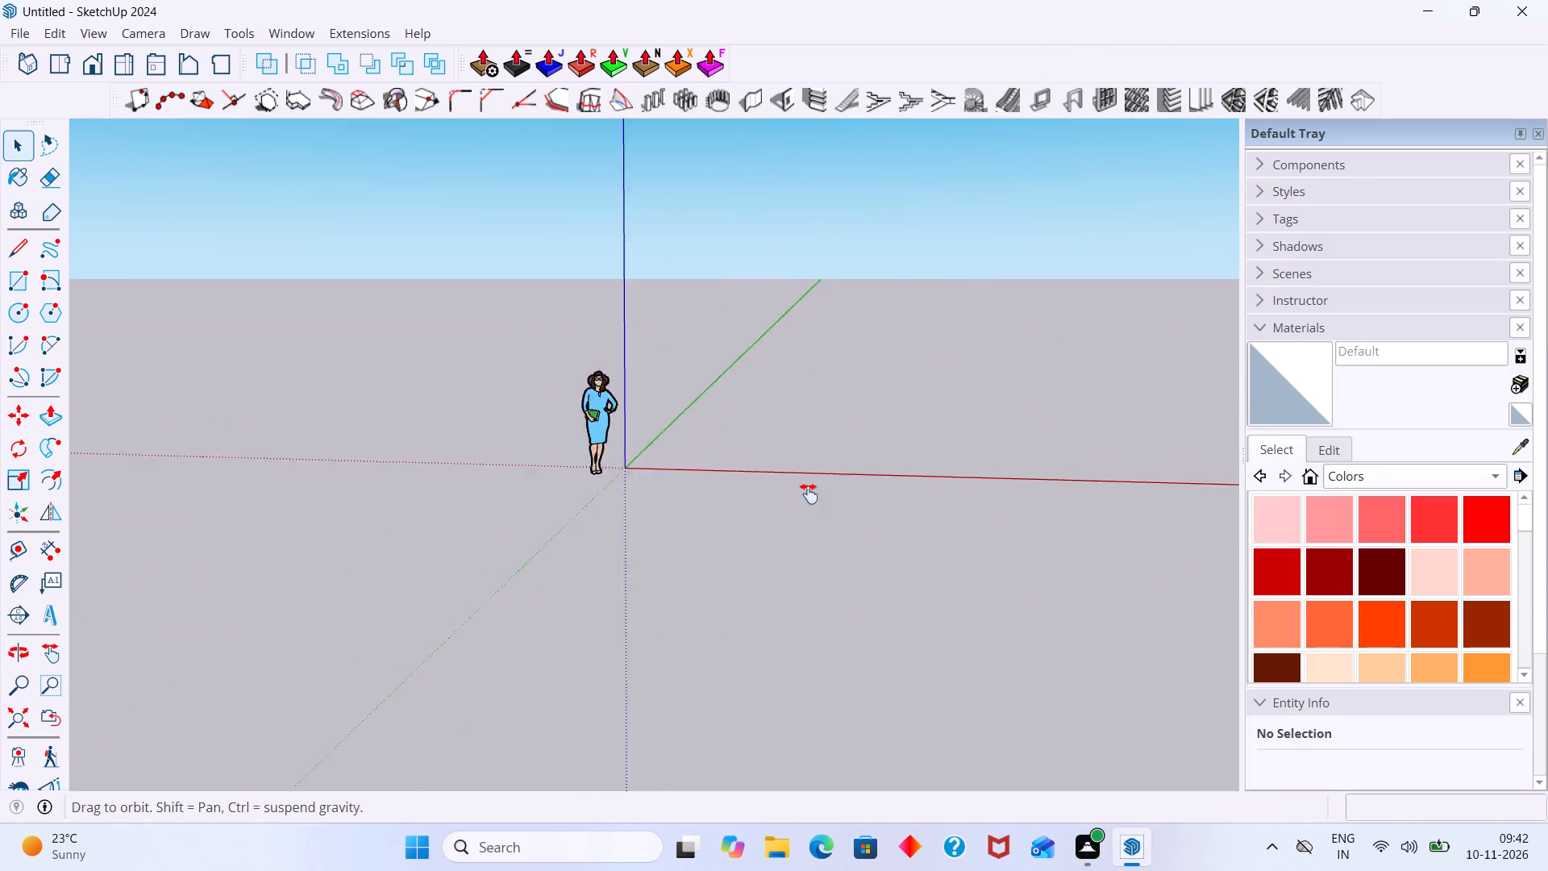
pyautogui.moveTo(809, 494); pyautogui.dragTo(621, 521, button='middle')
# Close the Default Tray to enlarge the modelling area.
pyautogui.click(1535, 131)
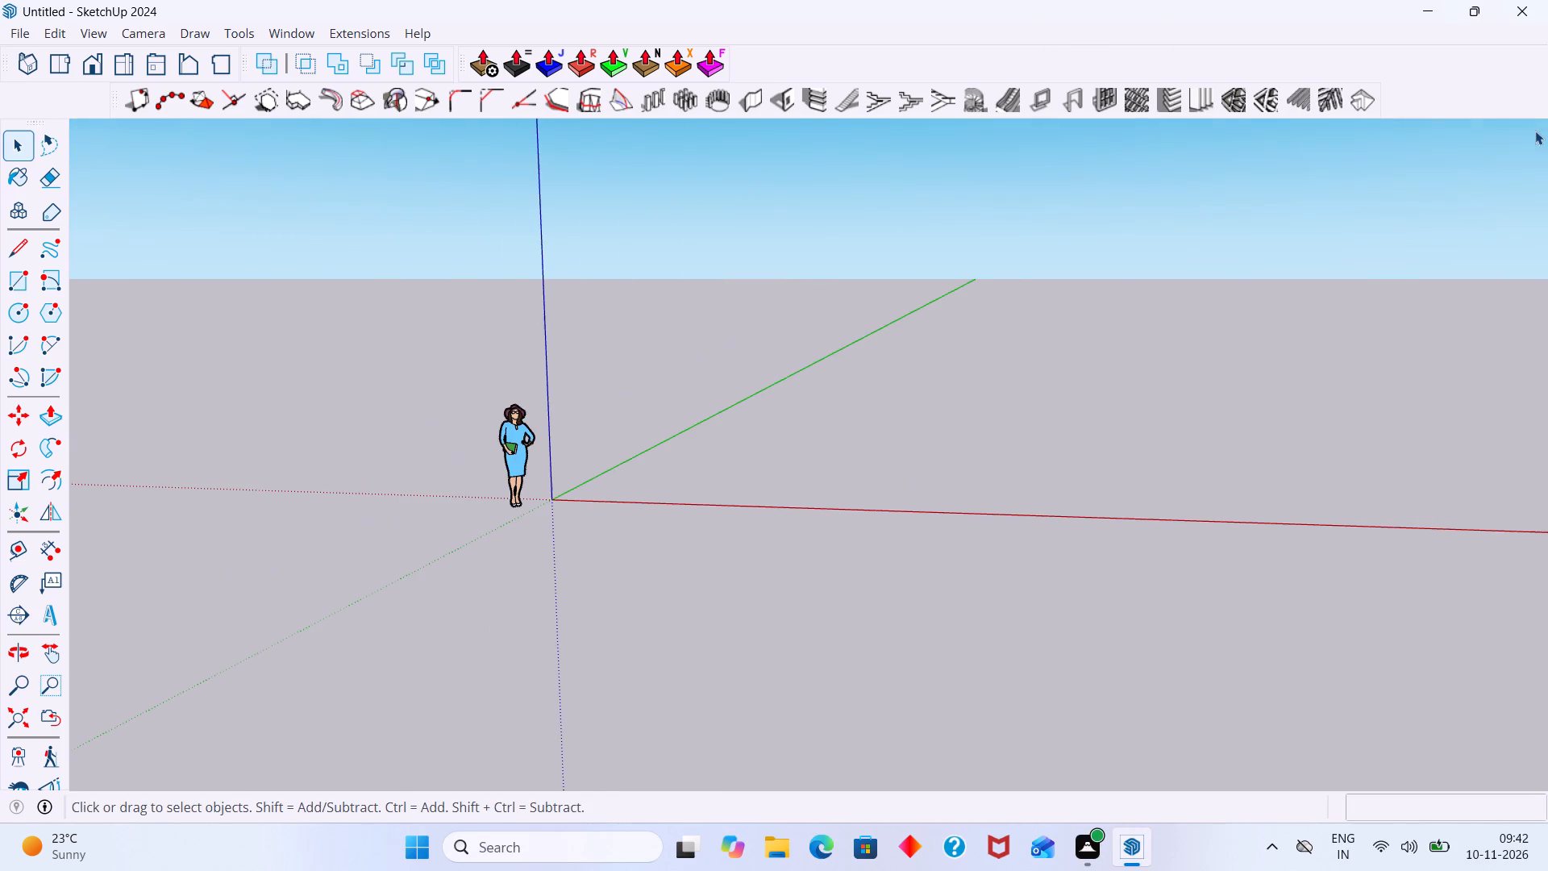
# Delete the default woman figure standing near the origin.
pyautogui.click(511, 434)
pyautogui.press('Delete')
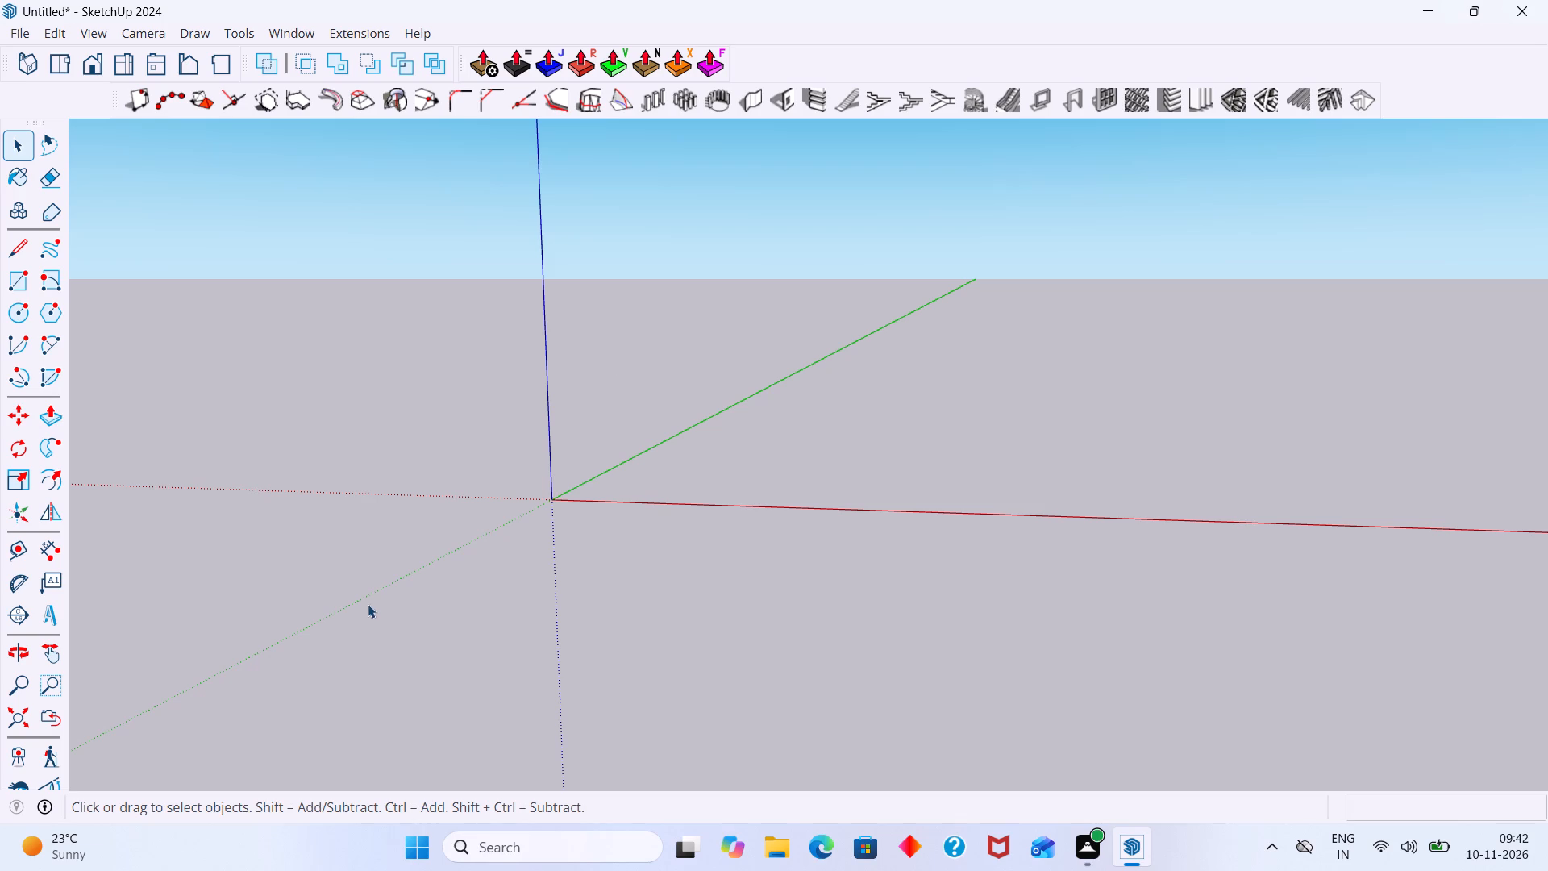
# Import the 27x30 house floor plan image from the Downloads folder and place it flat on the ground, away from the origin.
pyautogui.click(20, 30)
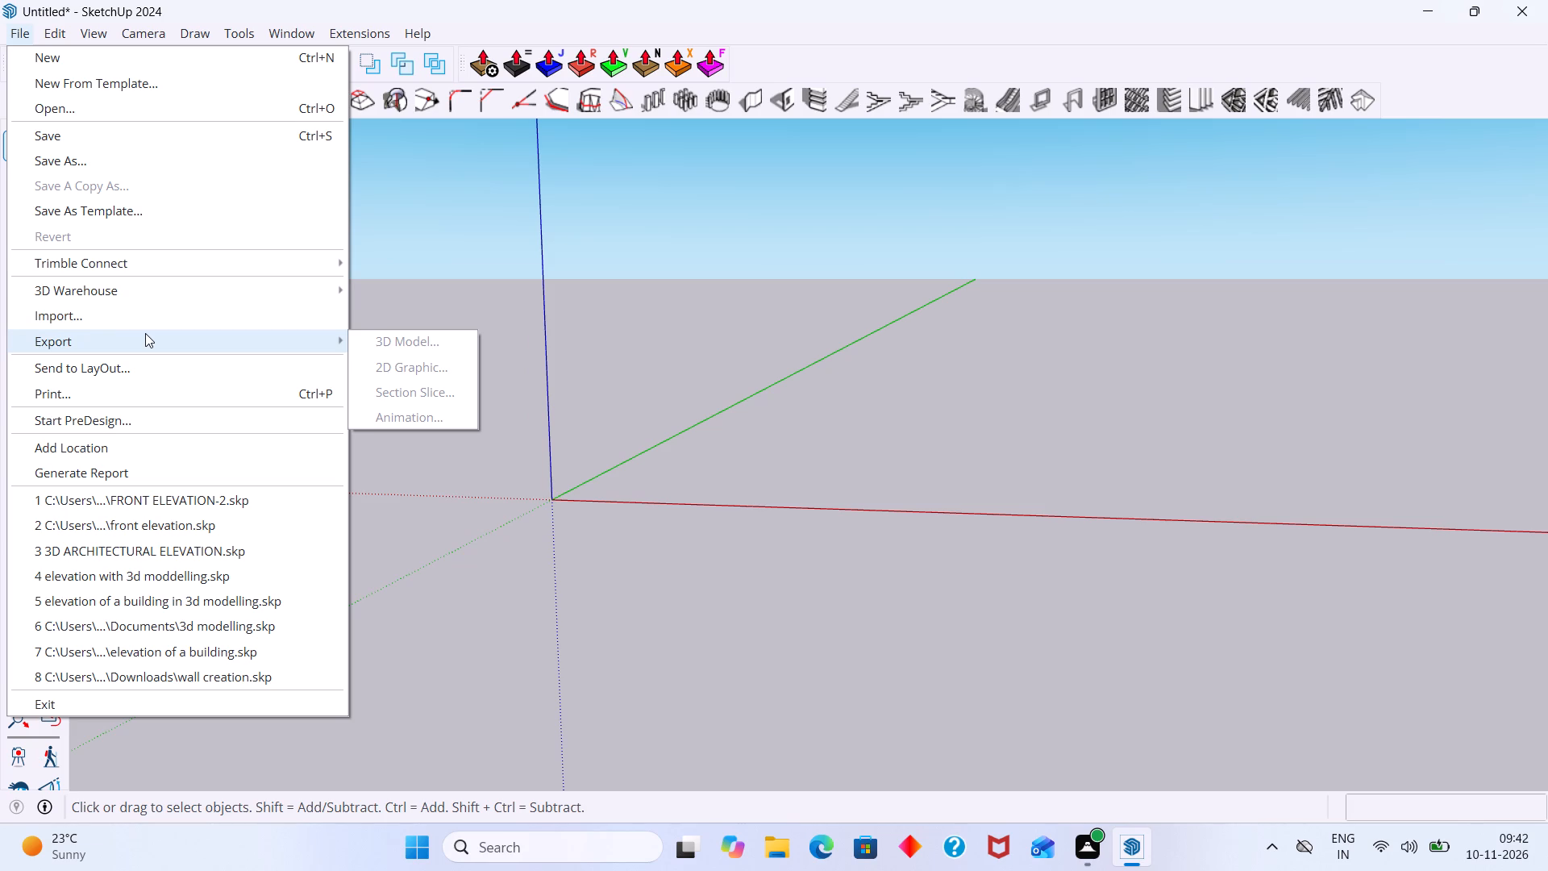
pyautogui.click(65, 324)
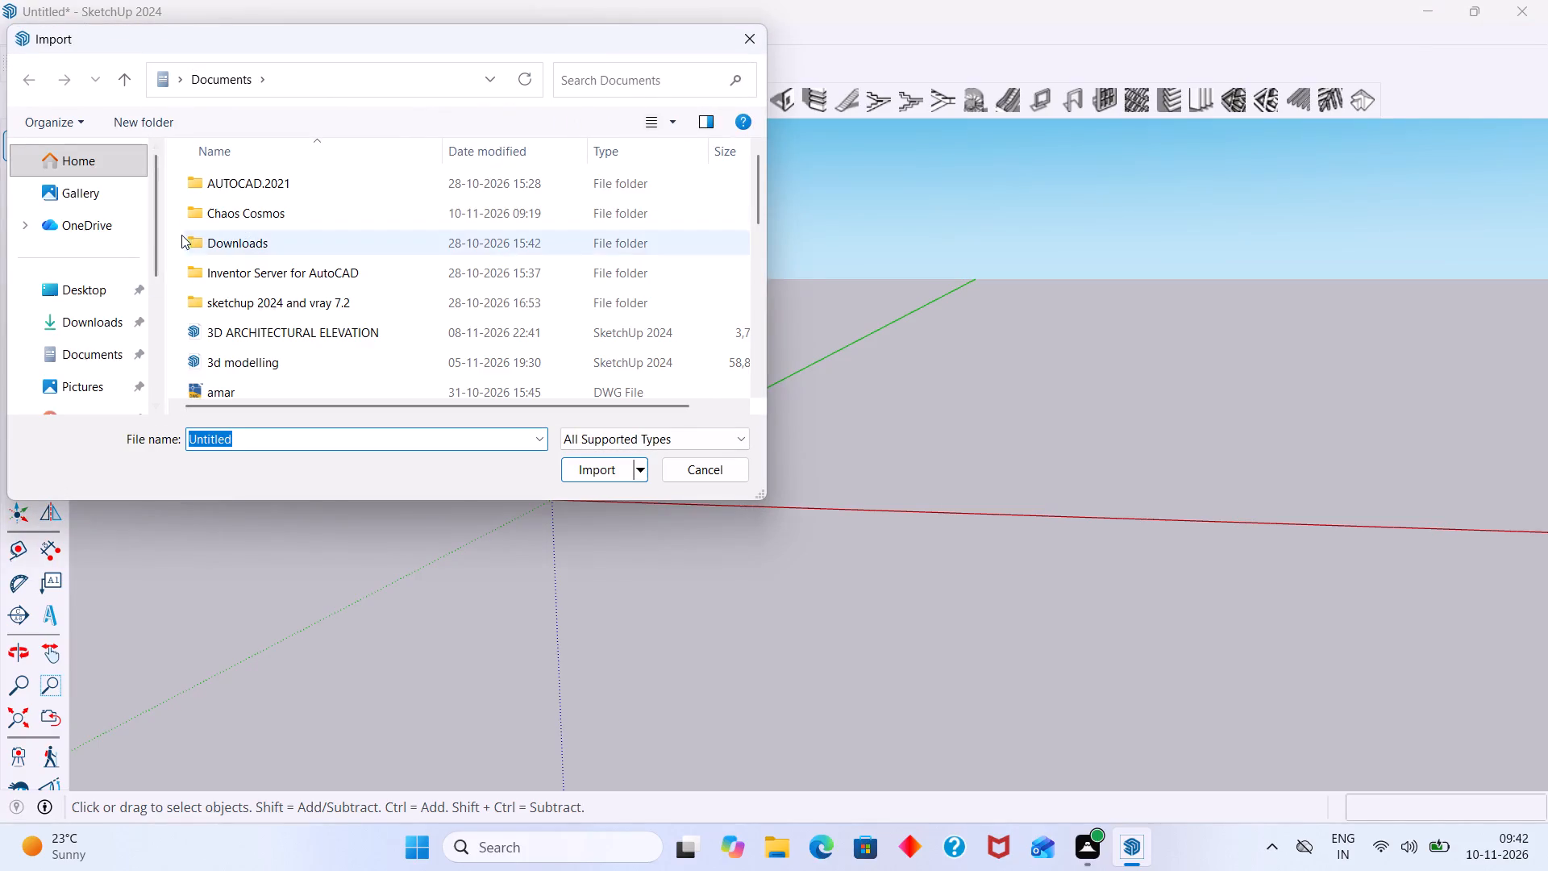
pyautogui.click(118, 320)
pyautogui.moveTo(221, 217); pyautogui.dragTo(1174, 427)
pyautogui.click(749, 48)
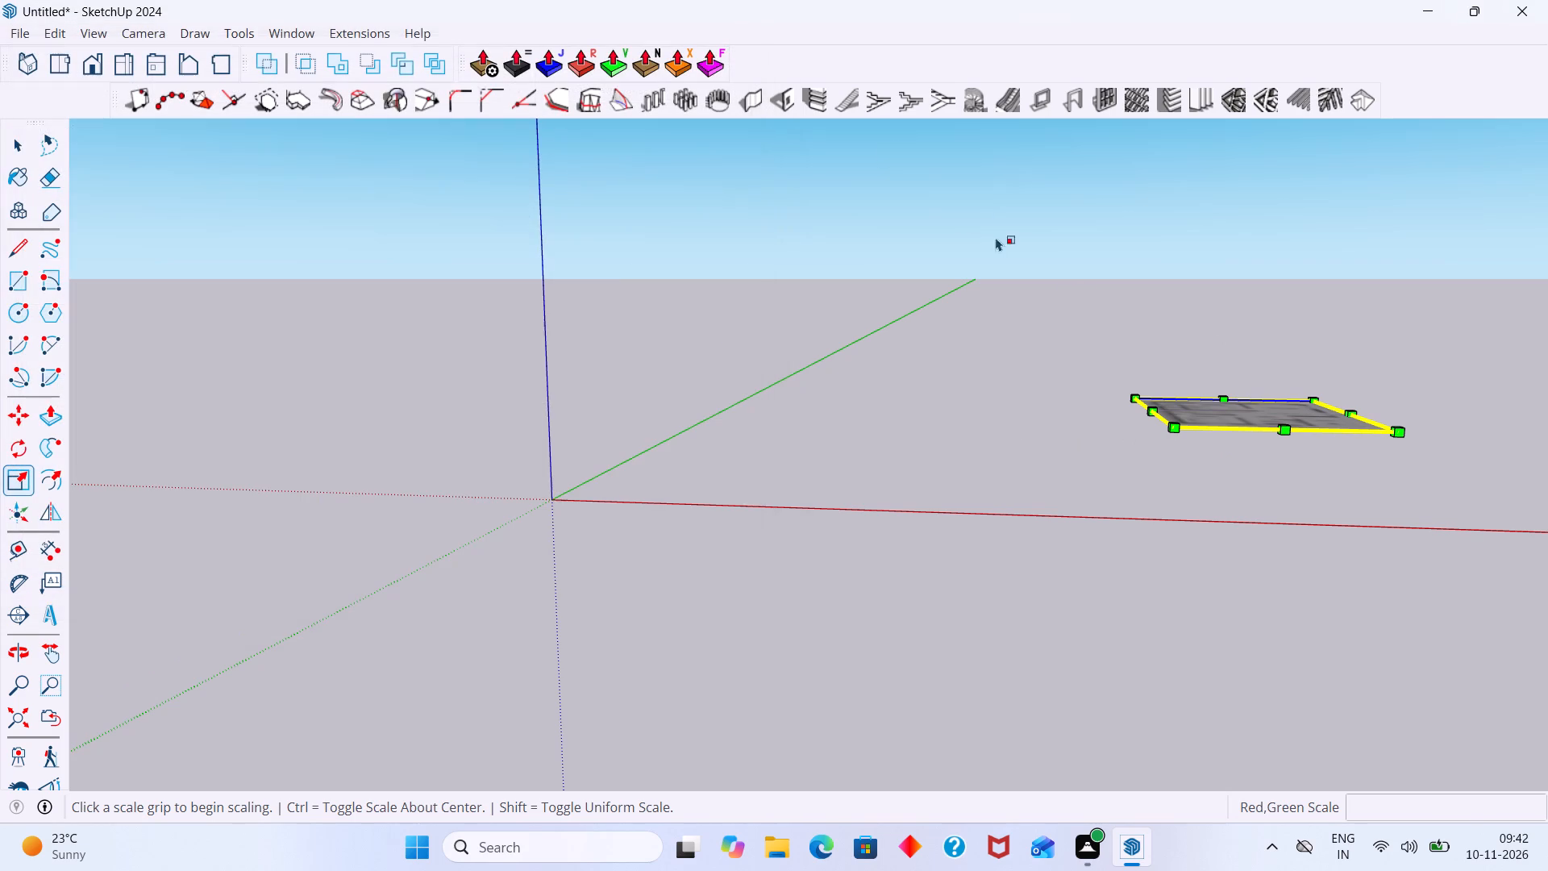
pyautogui.click(1105, 431)
pyautogui.moveTo(1252, 395); pyautogui.dragTo(1215, 540, button='middle')
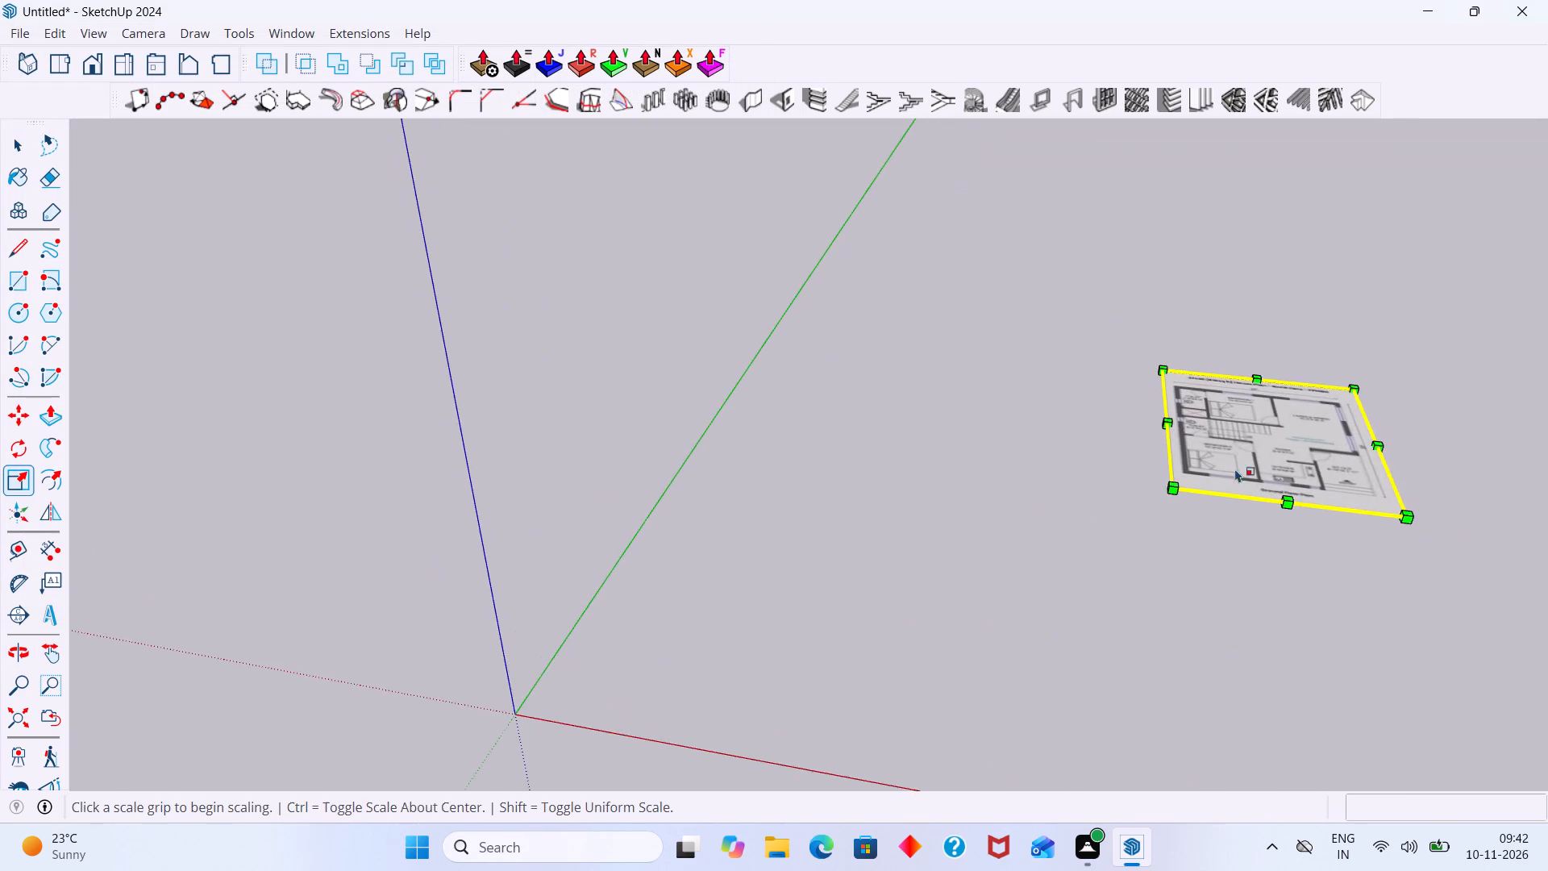
pyautogui.scroll(16, 1232, 423)
pyautogui.scroll(1, 1140, 476)
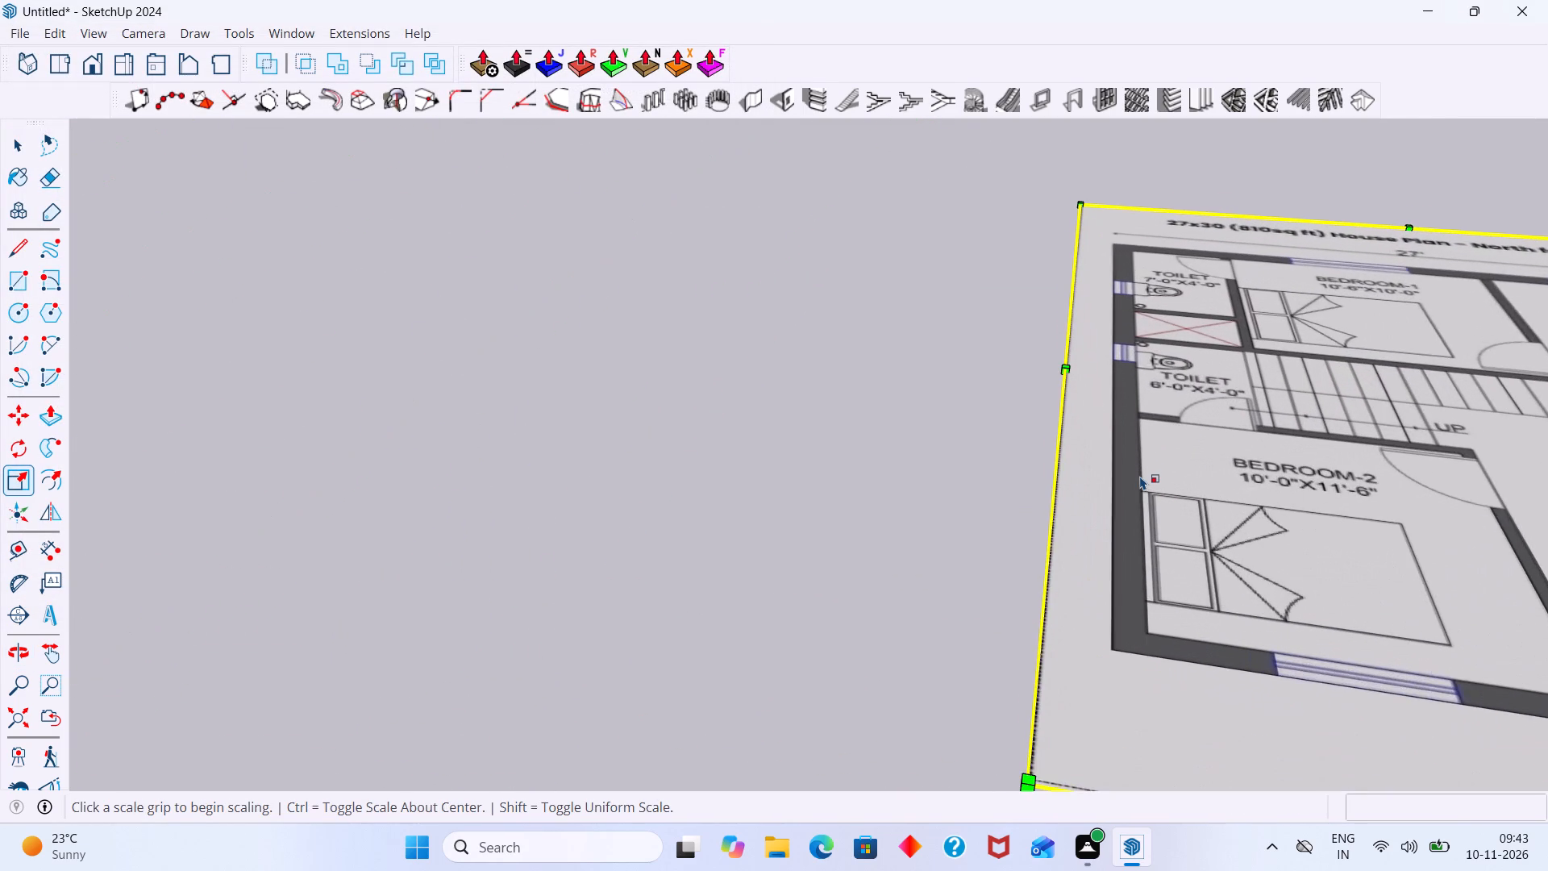
pyautogui.scroll(-20, 1140, 477)
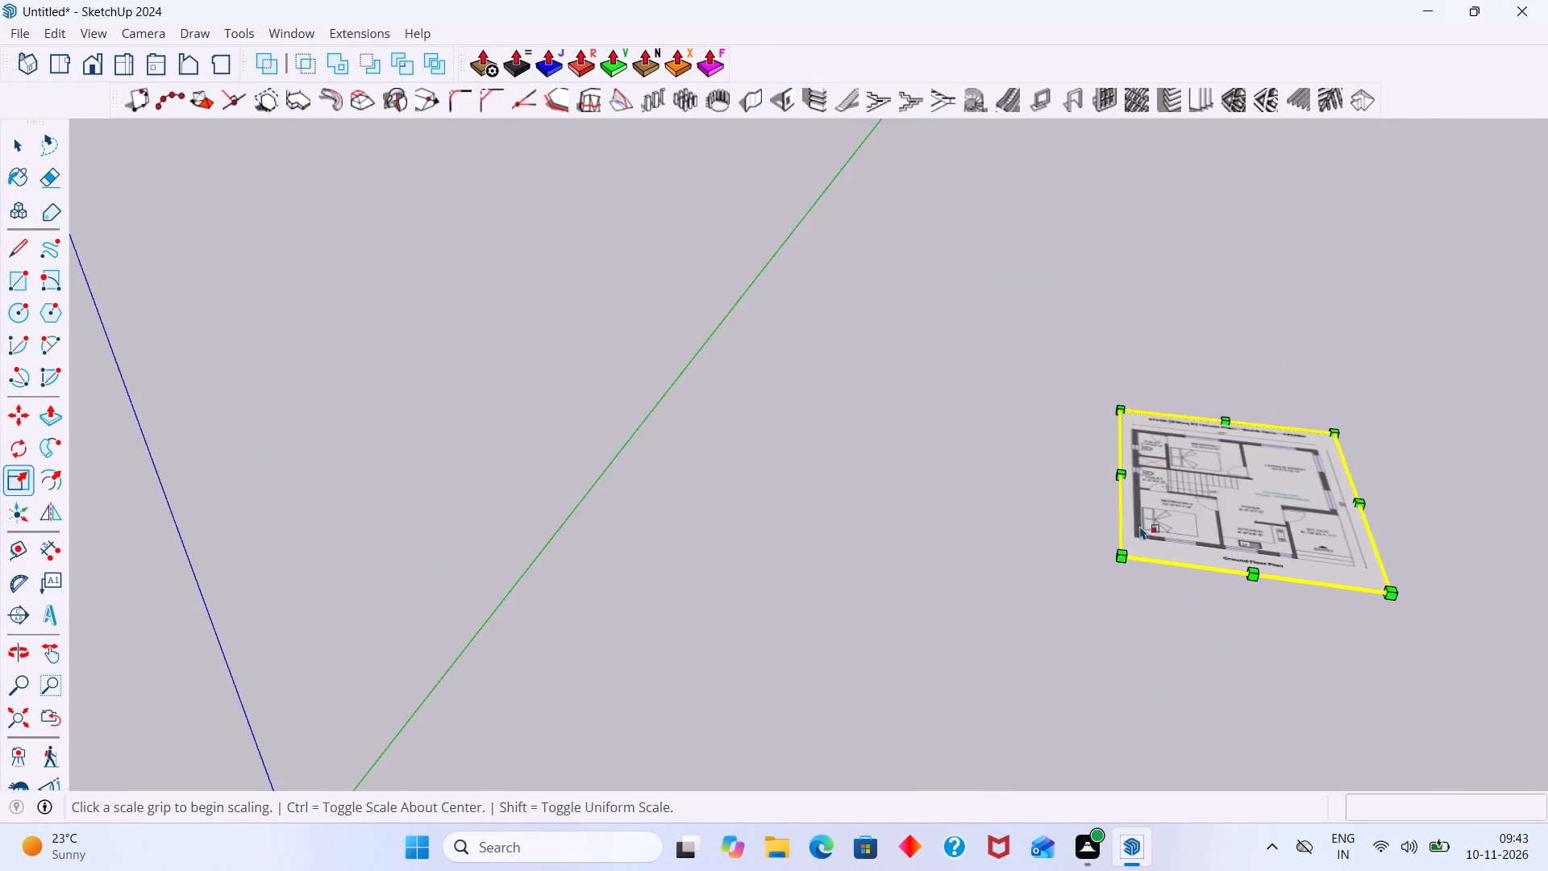
pyautogui.scroll(-2, 1140, 526)
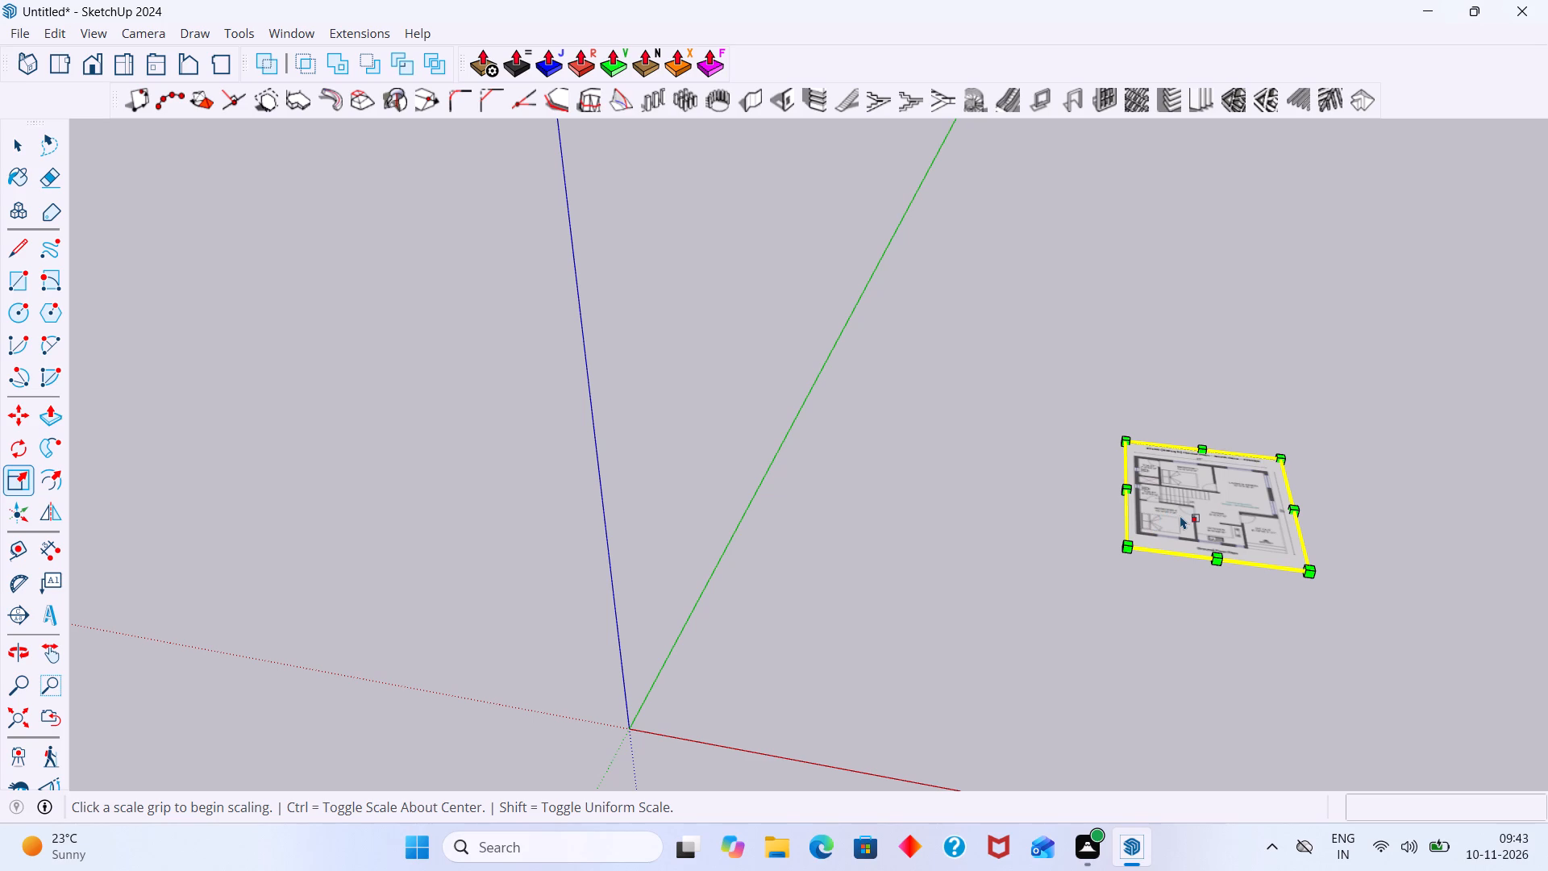
pyautogui.press('space')
pyautogui.click(1067, 471)
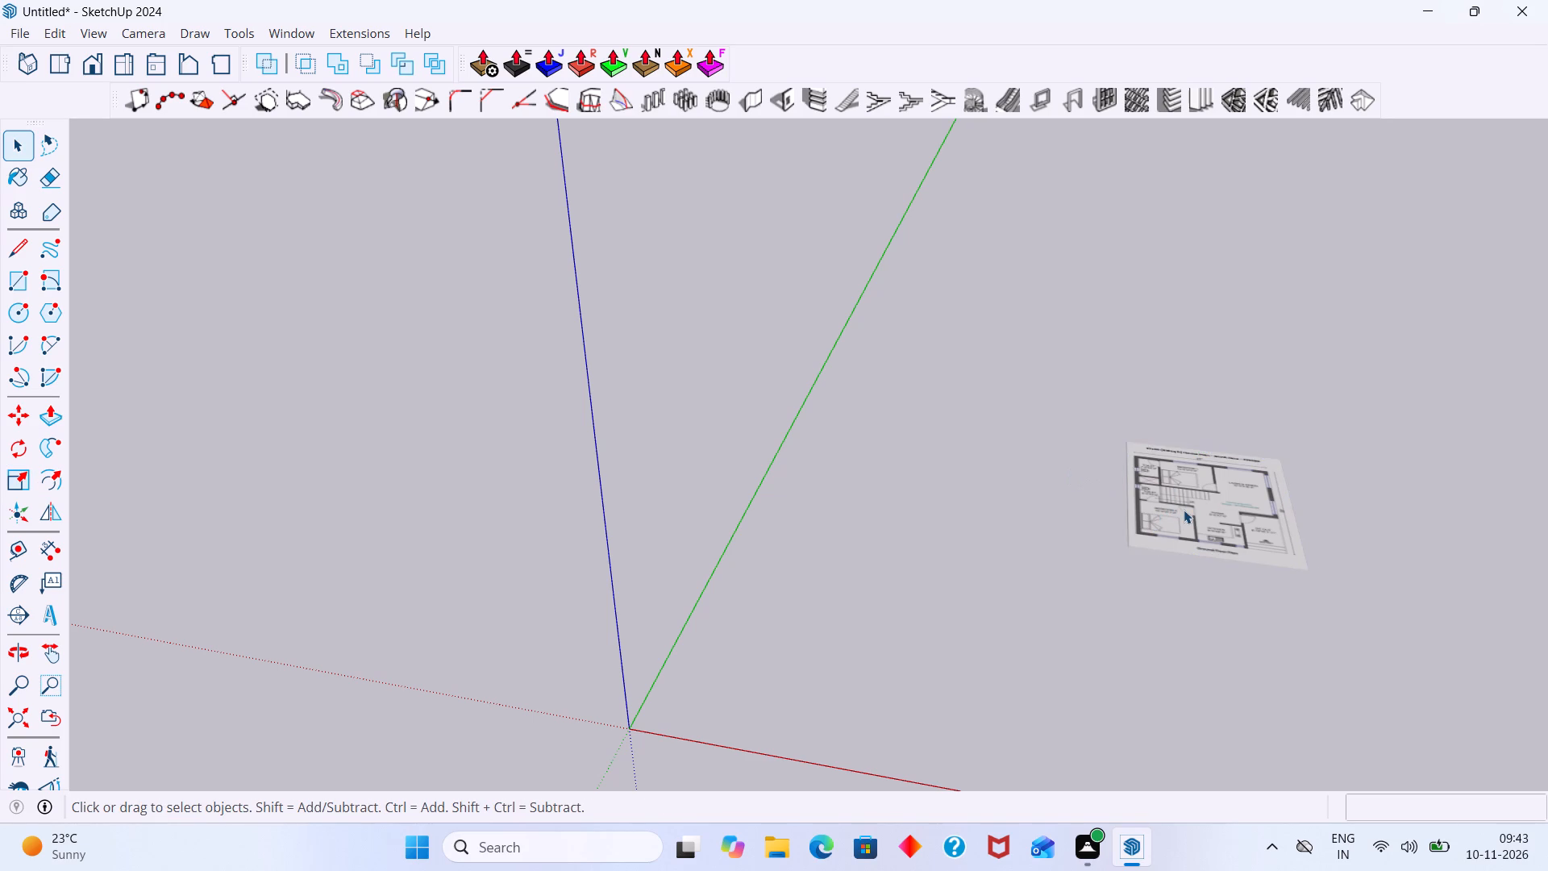
# Move the floor plan image about 50' 1" by its near corner so that the corner sits on the red axis near the origin.
pyautogui.click(1184, 510)
pyautogui.press('m')
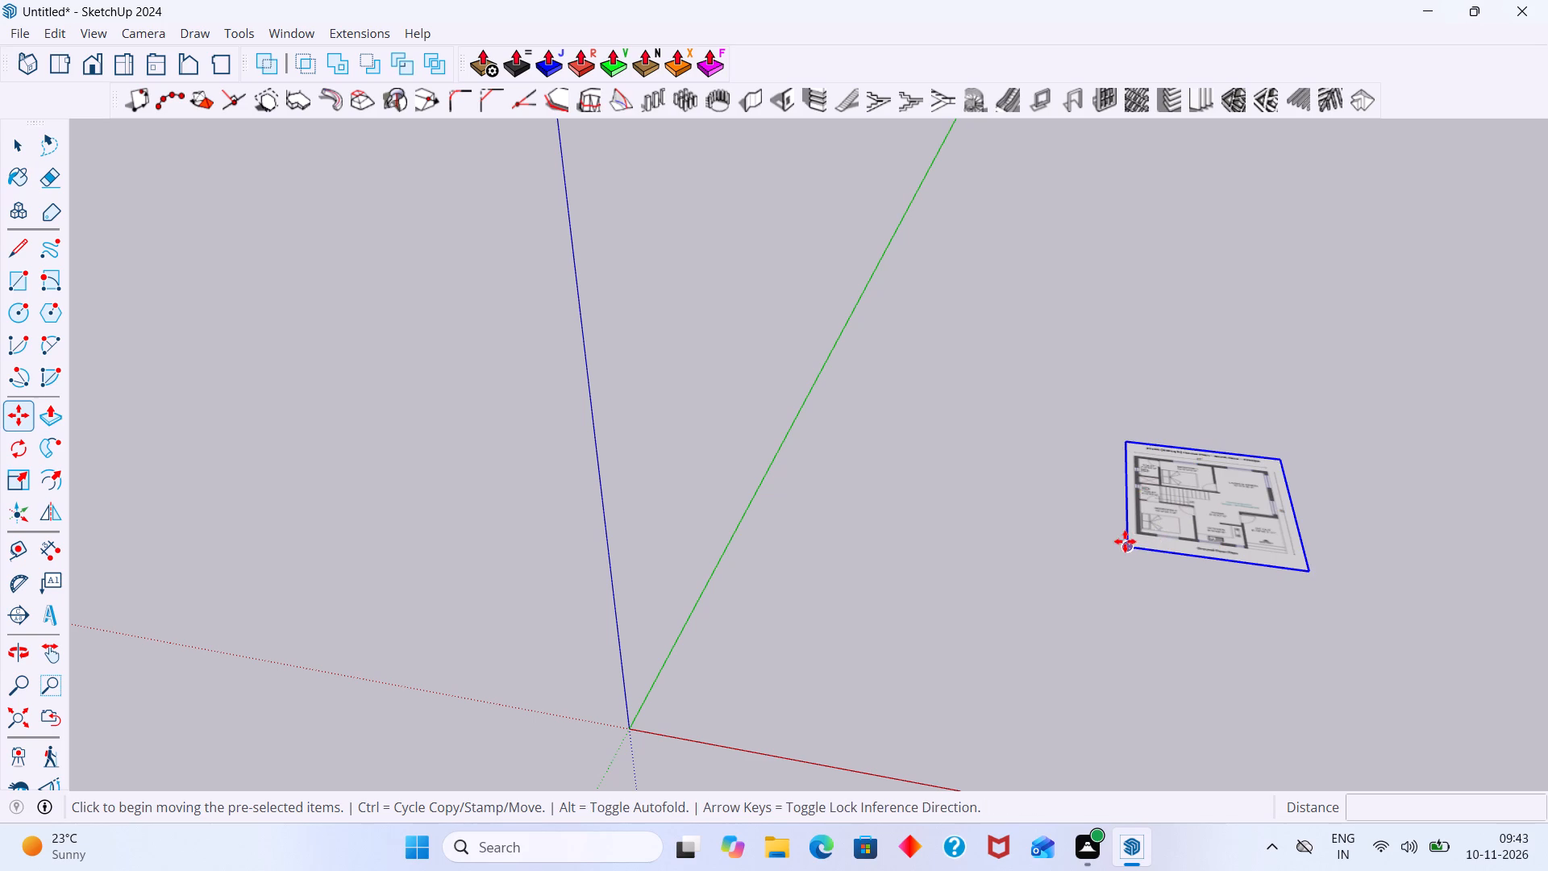
pyautogui.moveTo(1128, 545); pyautogui.dragTo(1118, 550)
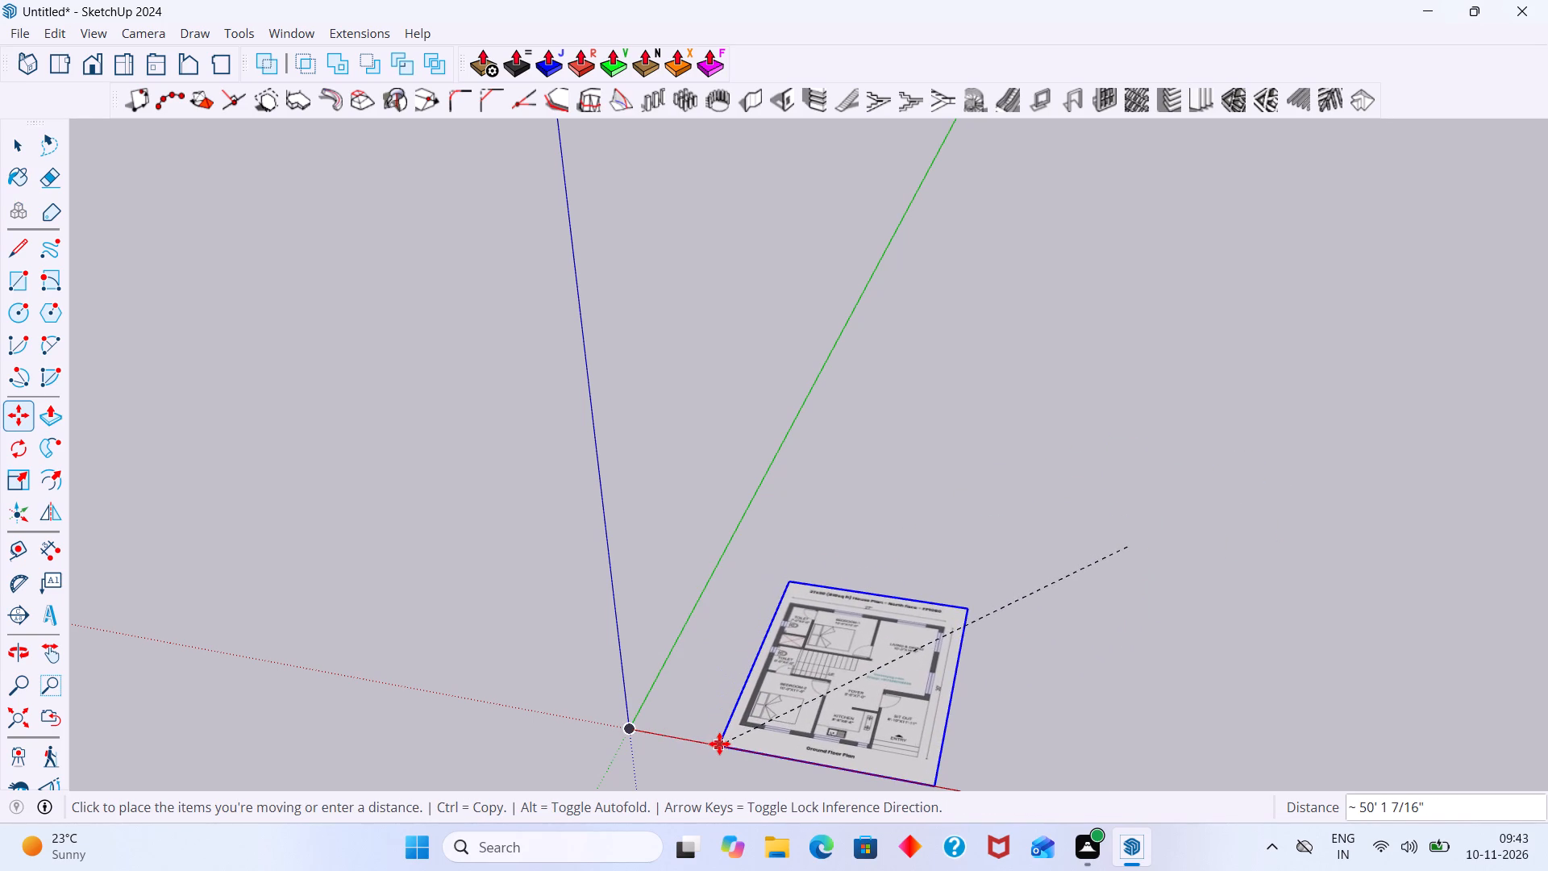
pyautogui.click(719, 744)
pyautogui.press('space')
pyautogui.click(1069, 630)
# Examine the imported ground floor plan's room layout and its overall dimension labels.
pyautogui.moveTo(1050, 661); pyautogui.dragTo(1275, 664, button='middle')
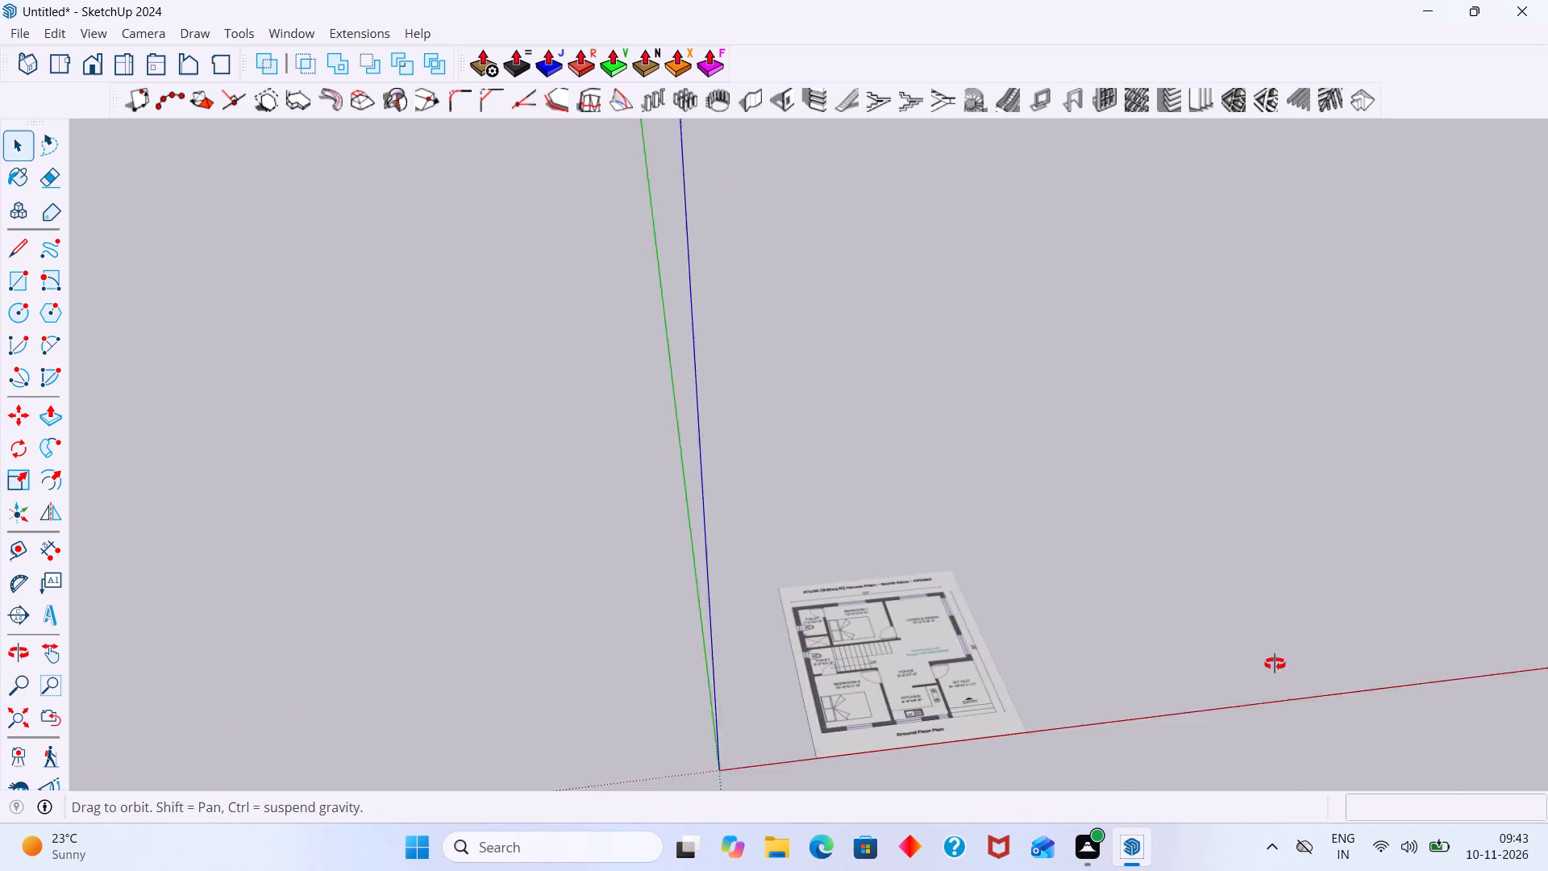
pyautogui.moveTo(1275, 664); pyautogui.dragTo(1278, 664, button='middle')
pyautogui.scroll(14, 899, 598)
pyautogui.scroll(-5, 802, 610)
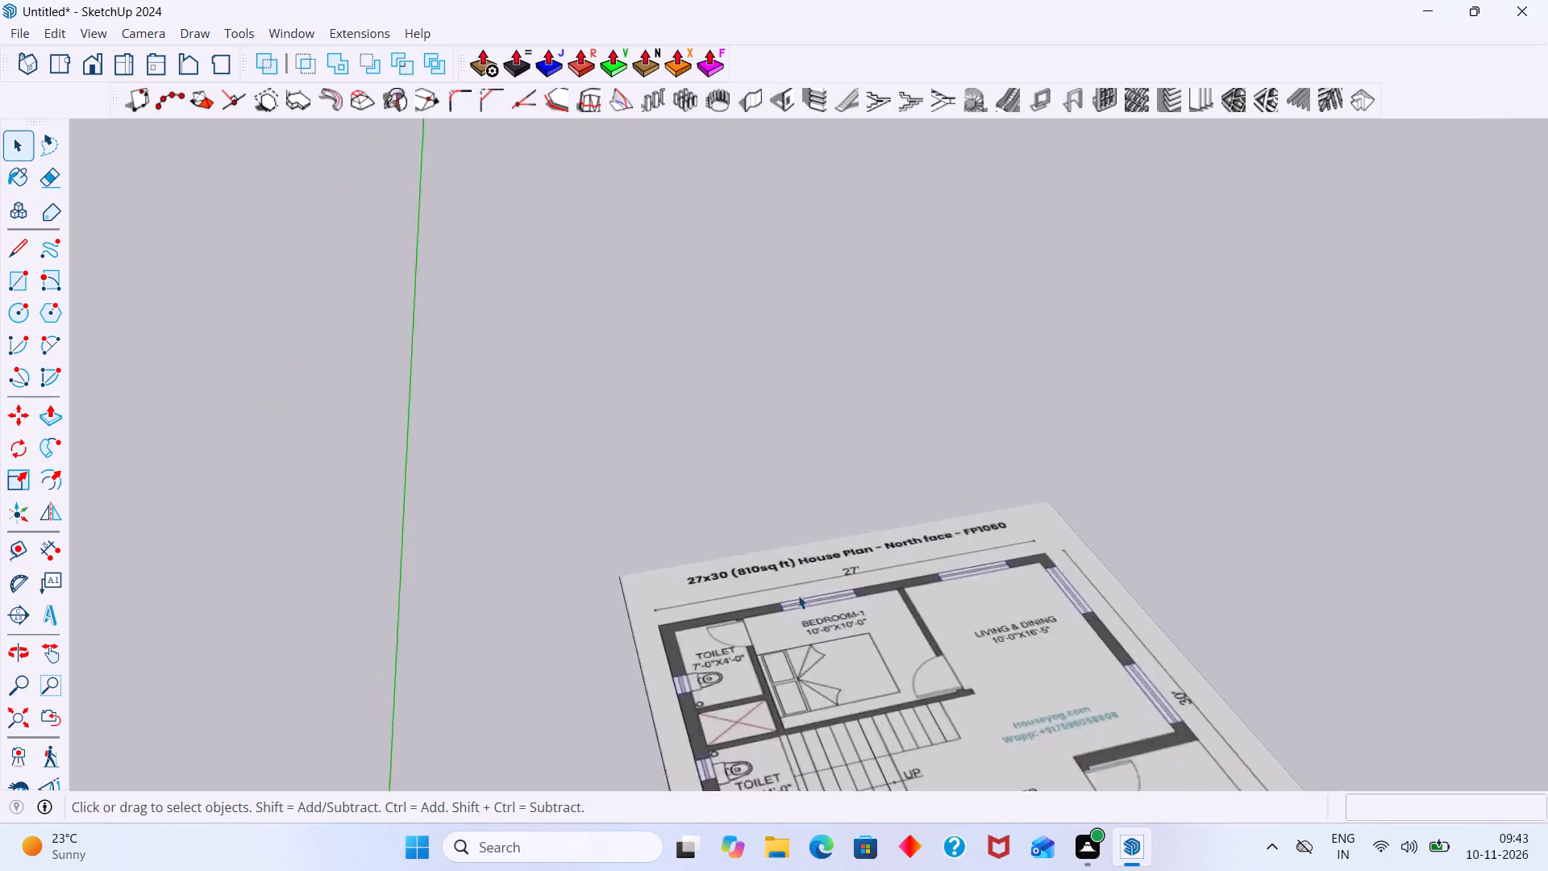
pyautogui.scroll(-13, 798, 595)
pyautogui.moveTo(855, 628); pyautogui.dragTo(792, 651, button='middle')
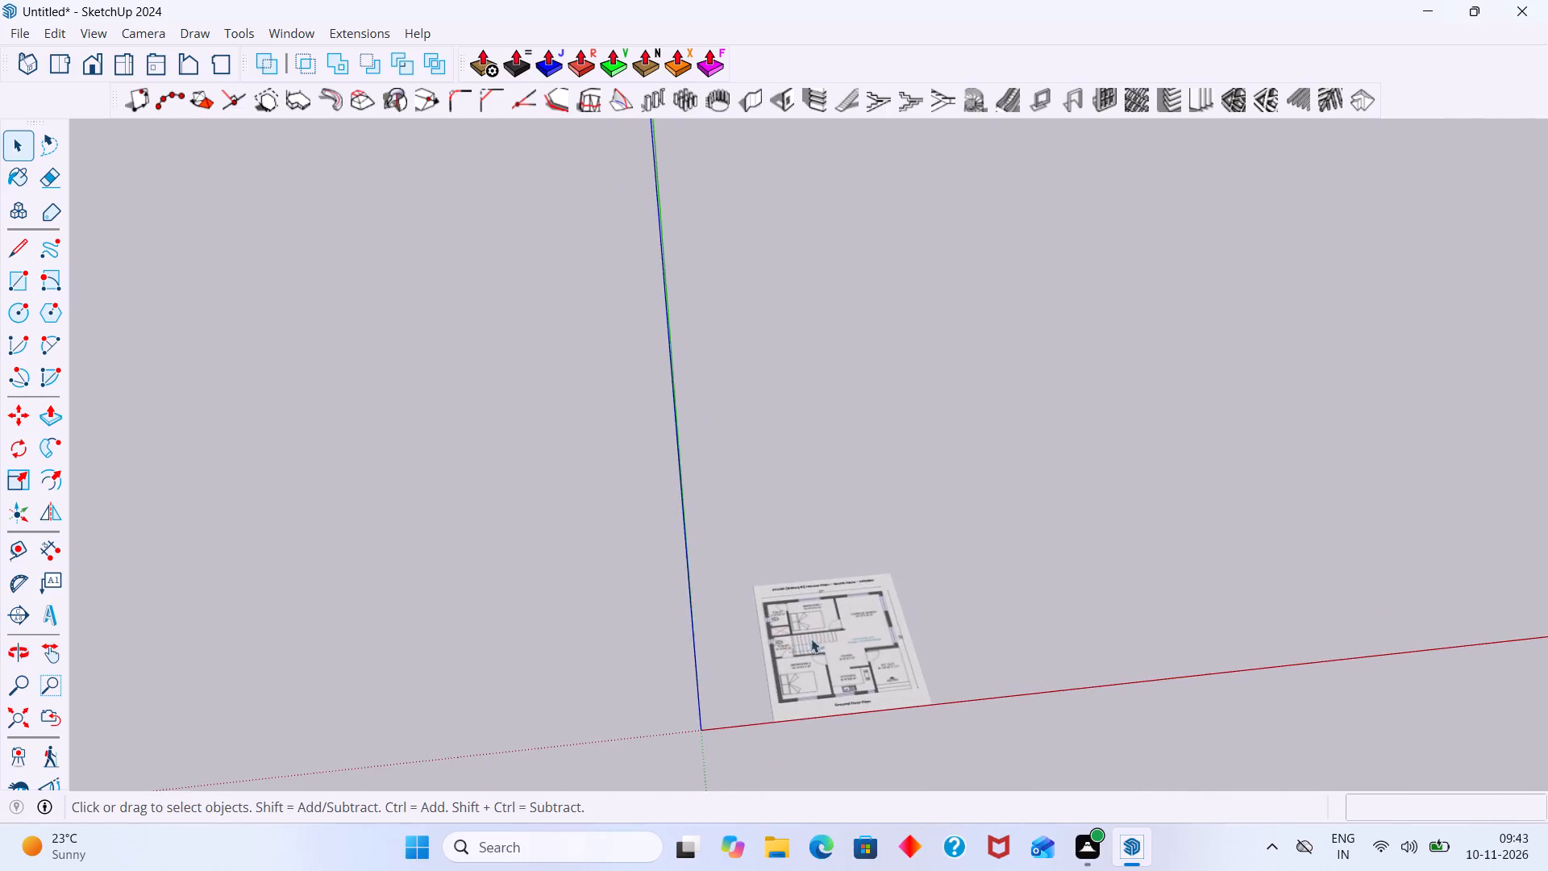
pyautogui.keyDown('shift'); pyautogui.moveTo(826, 616); pyautogui.dragTo(725, 509, button='middle'); pyautogui.keyUp('shift')
pyautogui.moveTo(754, 590); pyautogui.dragTo(762, 698, button='middle')
pyautogui.scroll(12, 696, 480)
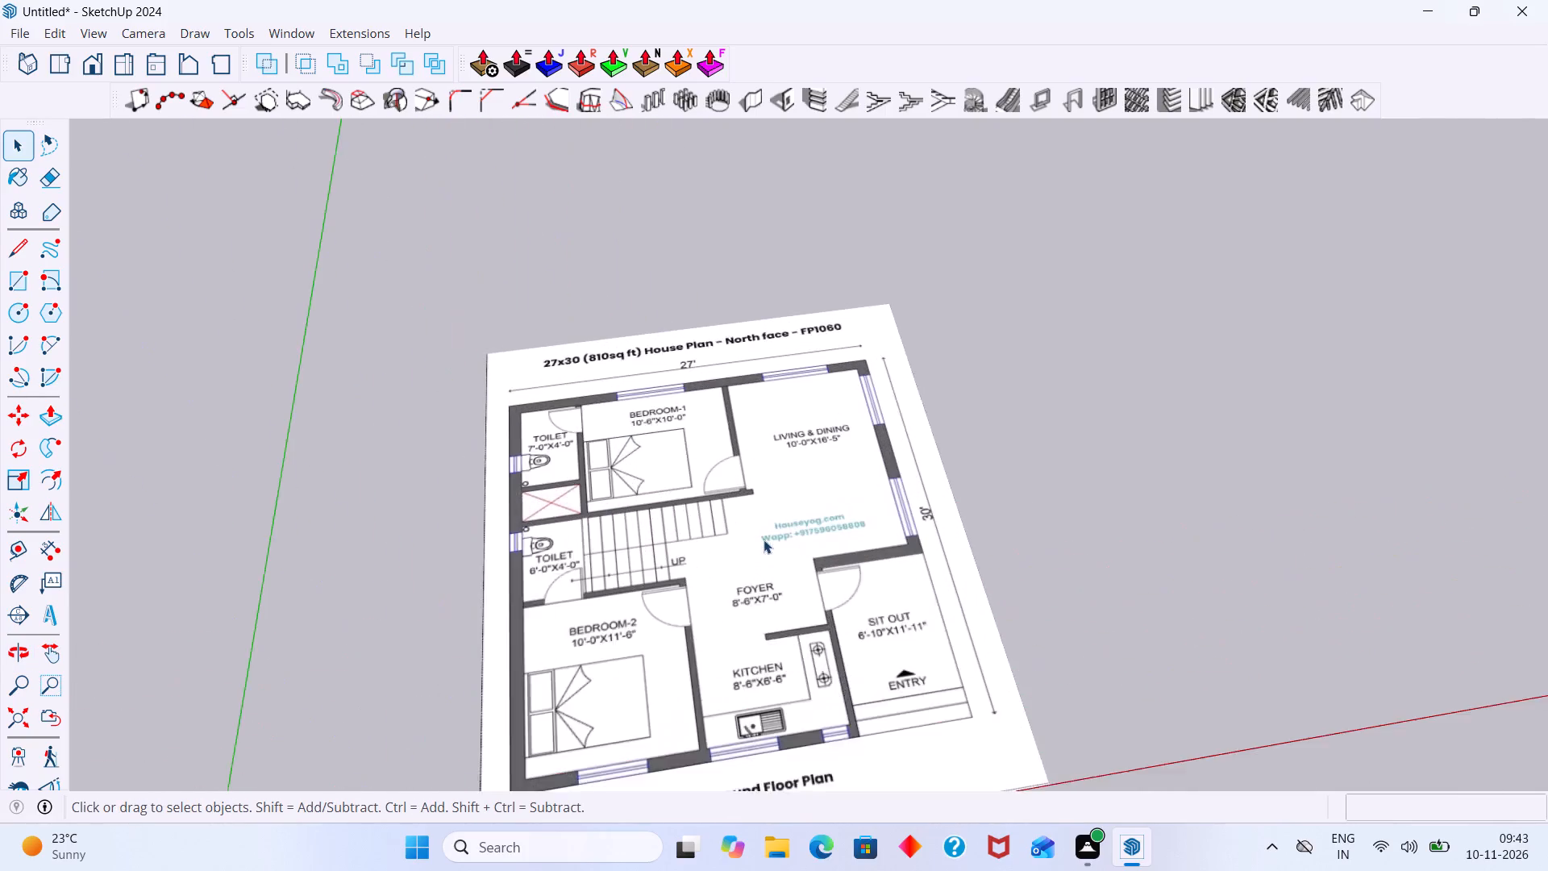
pyautogui.scroll(2, 764, 540)
pyautogui.scroll(-7, 760, 522)
pyautogui.scroll(1, 714, 532)
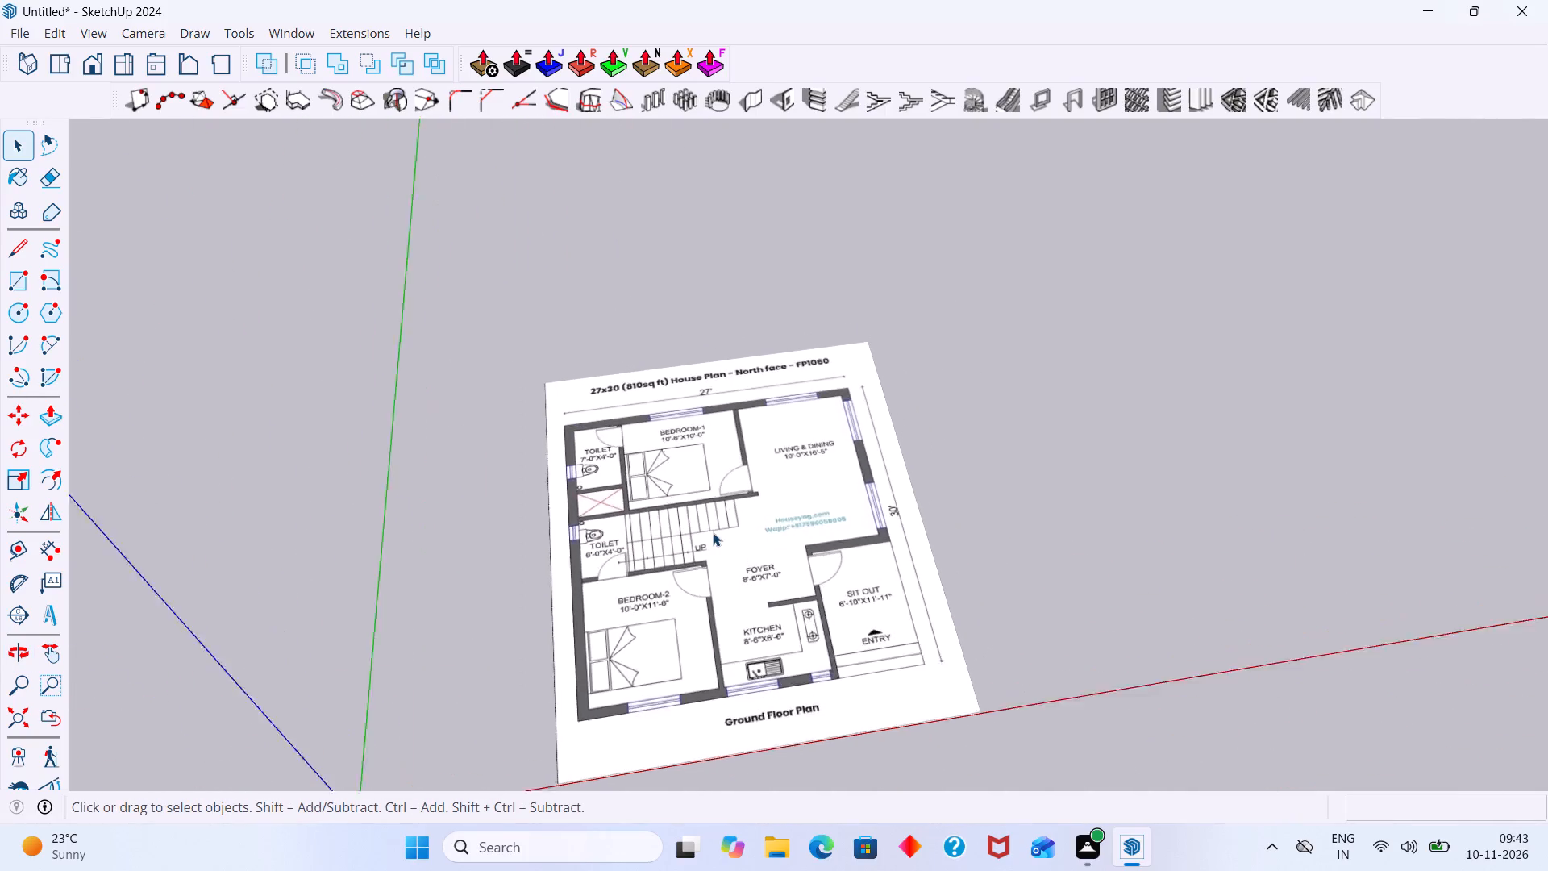
pyautogui.scroll(1, 713, 532)
pyautogui.moveTo(714, 530); pyautogui.dragTo(626, 508, button='middle')
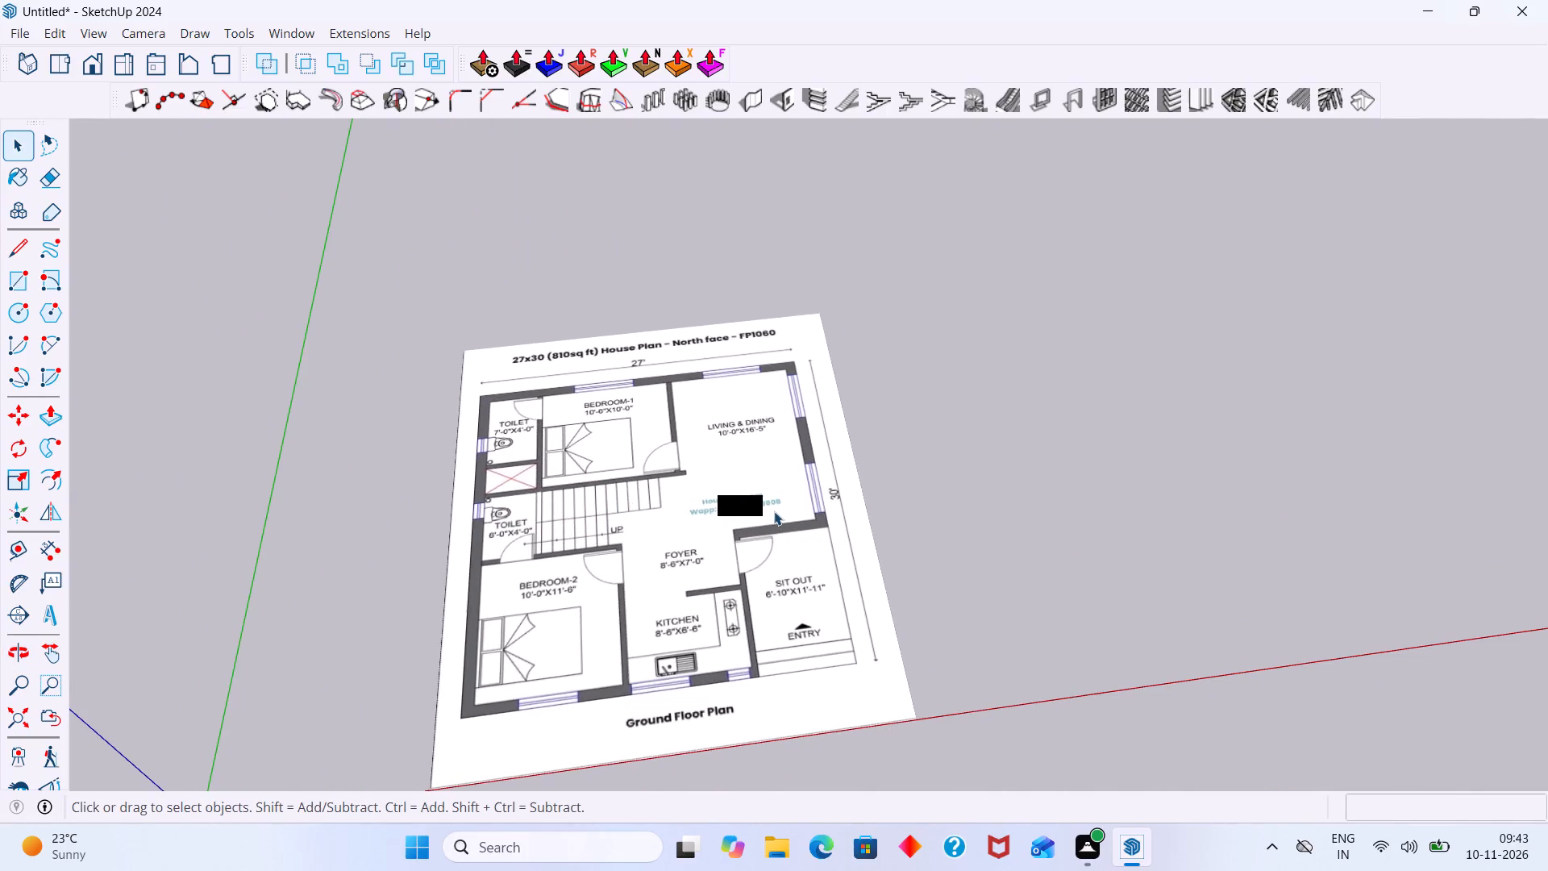
# Draw a 27' by 30' rectangle on the ground beside the floor plan, with its first corner on the red axis.
pyautogui.press('r')
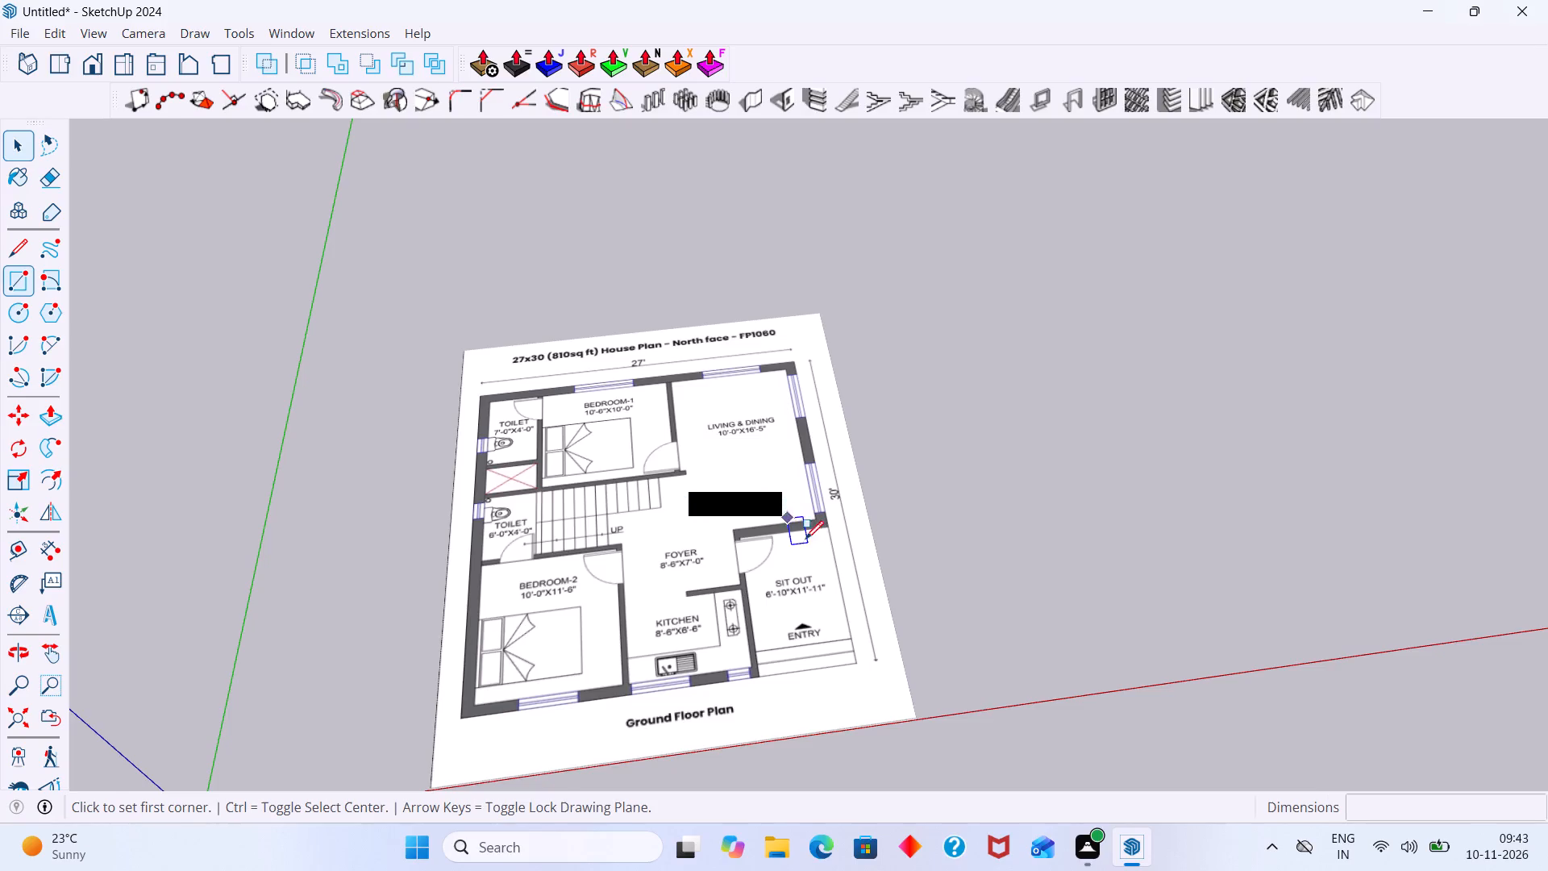
pyautogui.click(1005, 705)
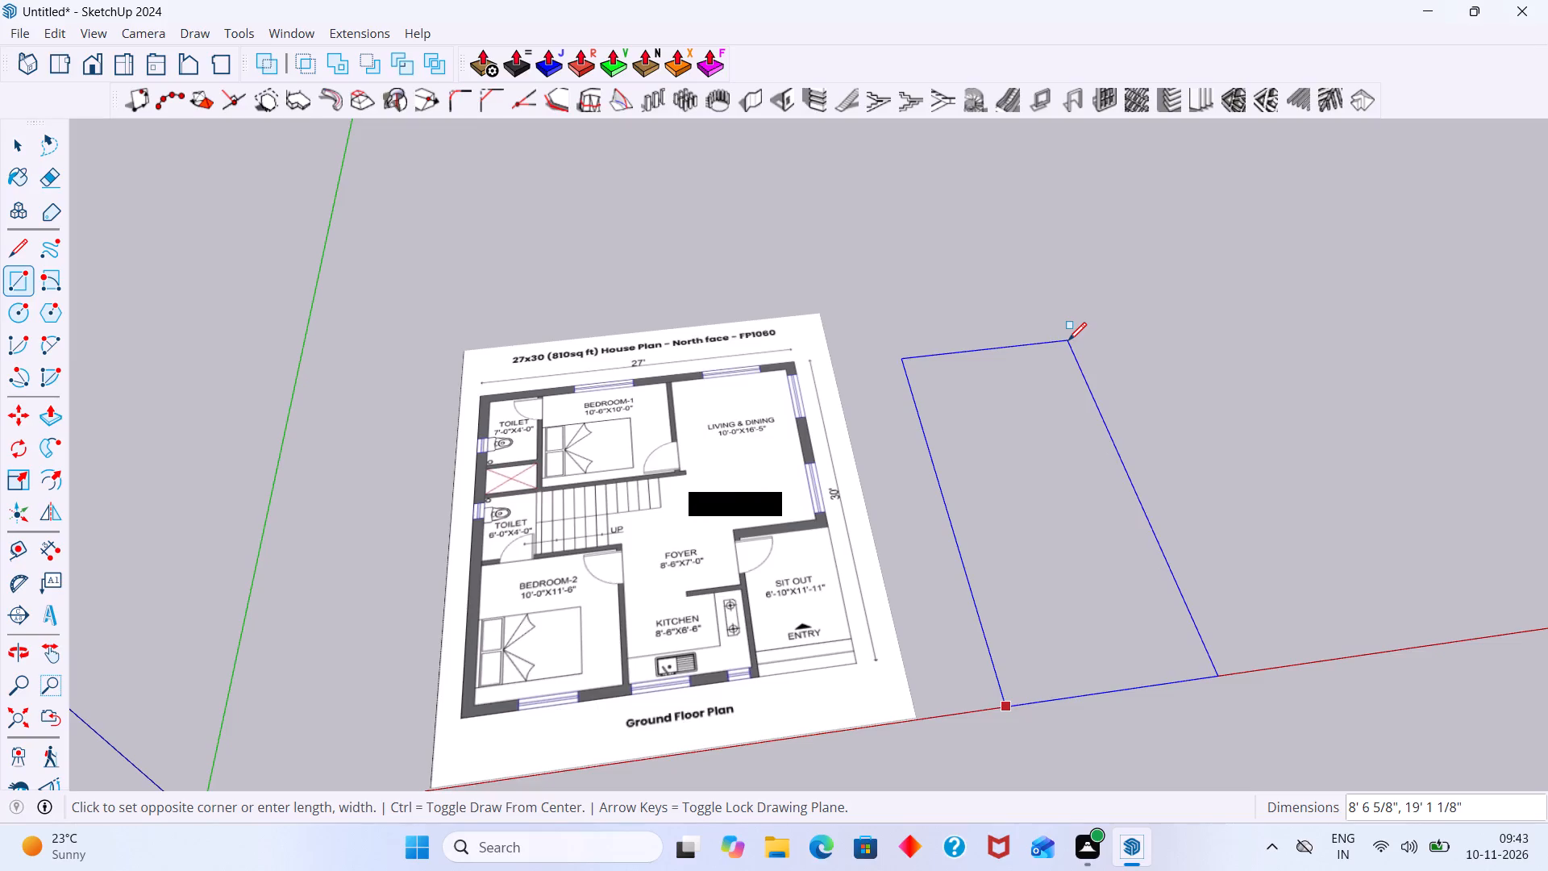
pyautogui.press('2')
pyautogui.press('7')
pyautogui.press("'")
pyautogui.write(',3')
pyautogui.write("0'")
pyautogui.press('Return')
pyautogui.hscroll(-1, 1068, 340)
pyautogui.press('space')
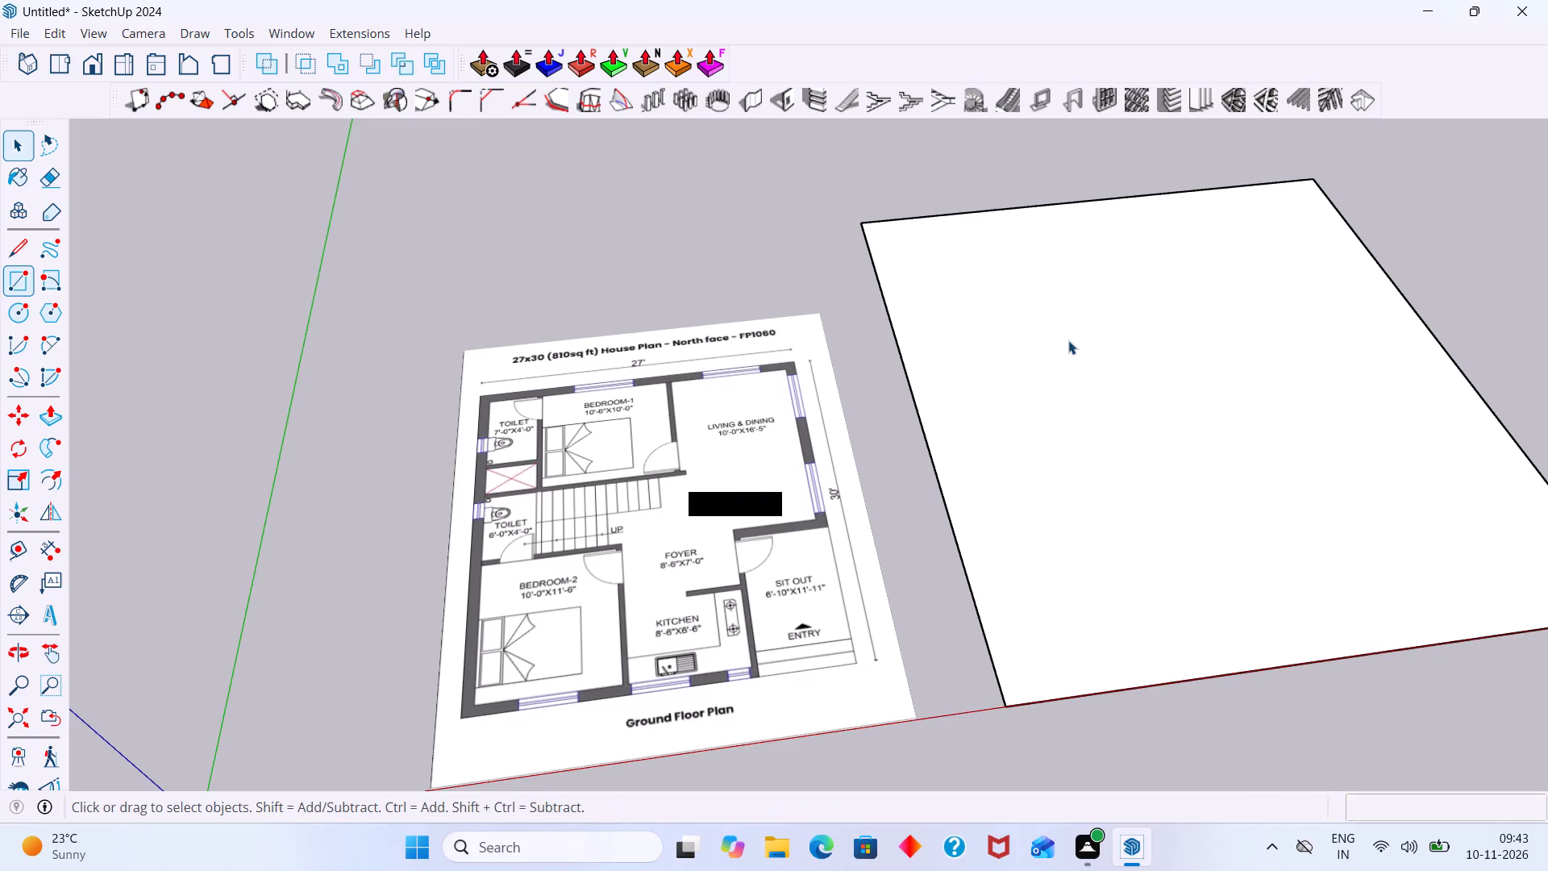
# Measure the rectangle's far edge and the long side edge that is farther from the floor plan.
pyautogui.scroll(-3, 941, 399)
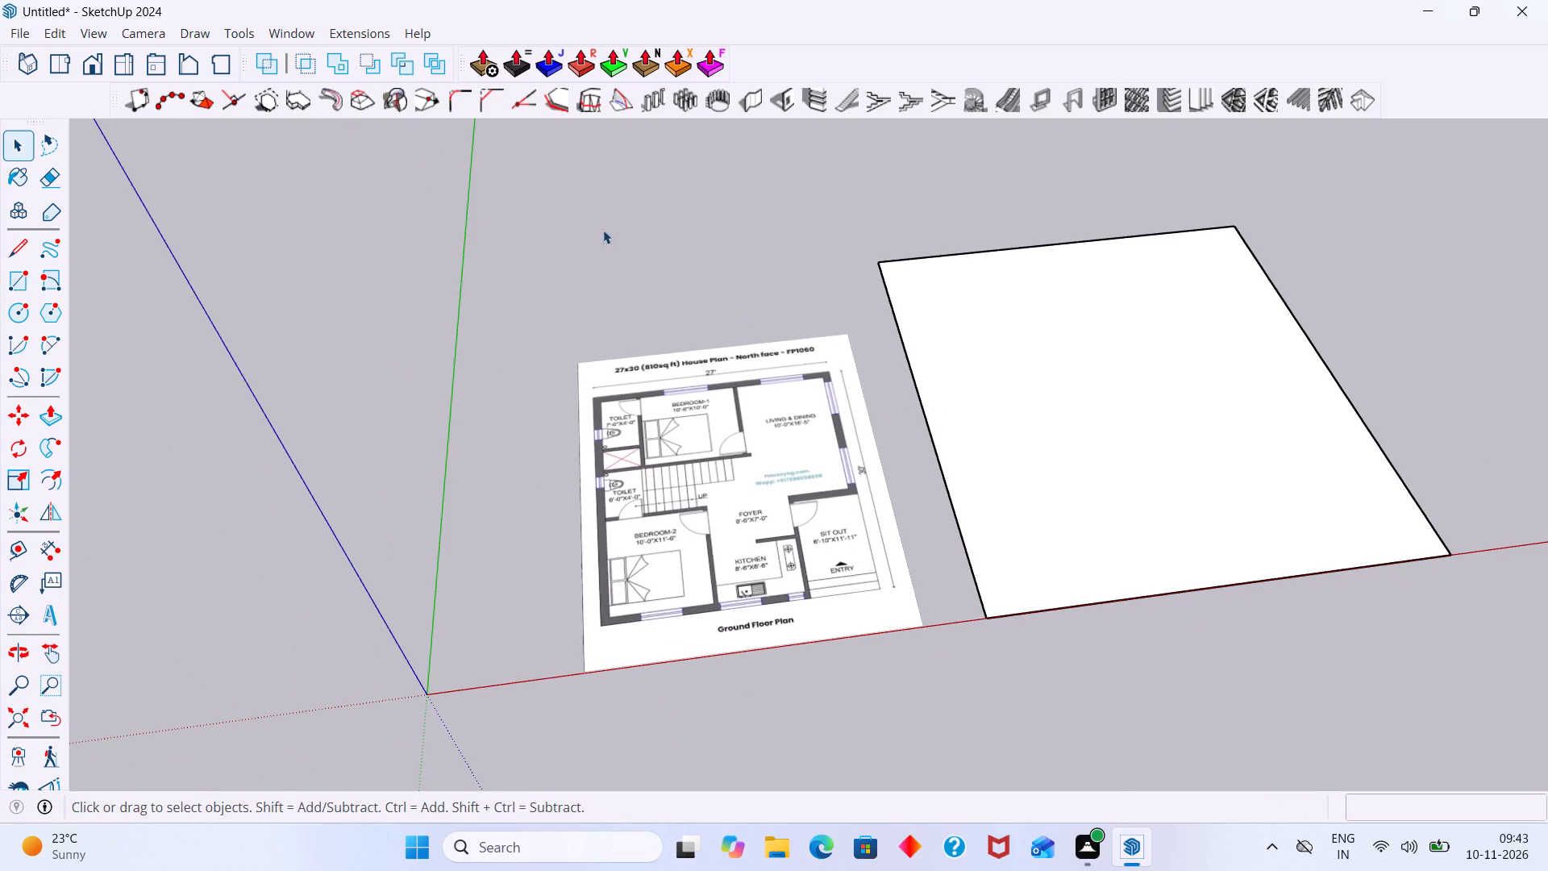
pyautogui.press('t')
pyautogui.click(876, 261)
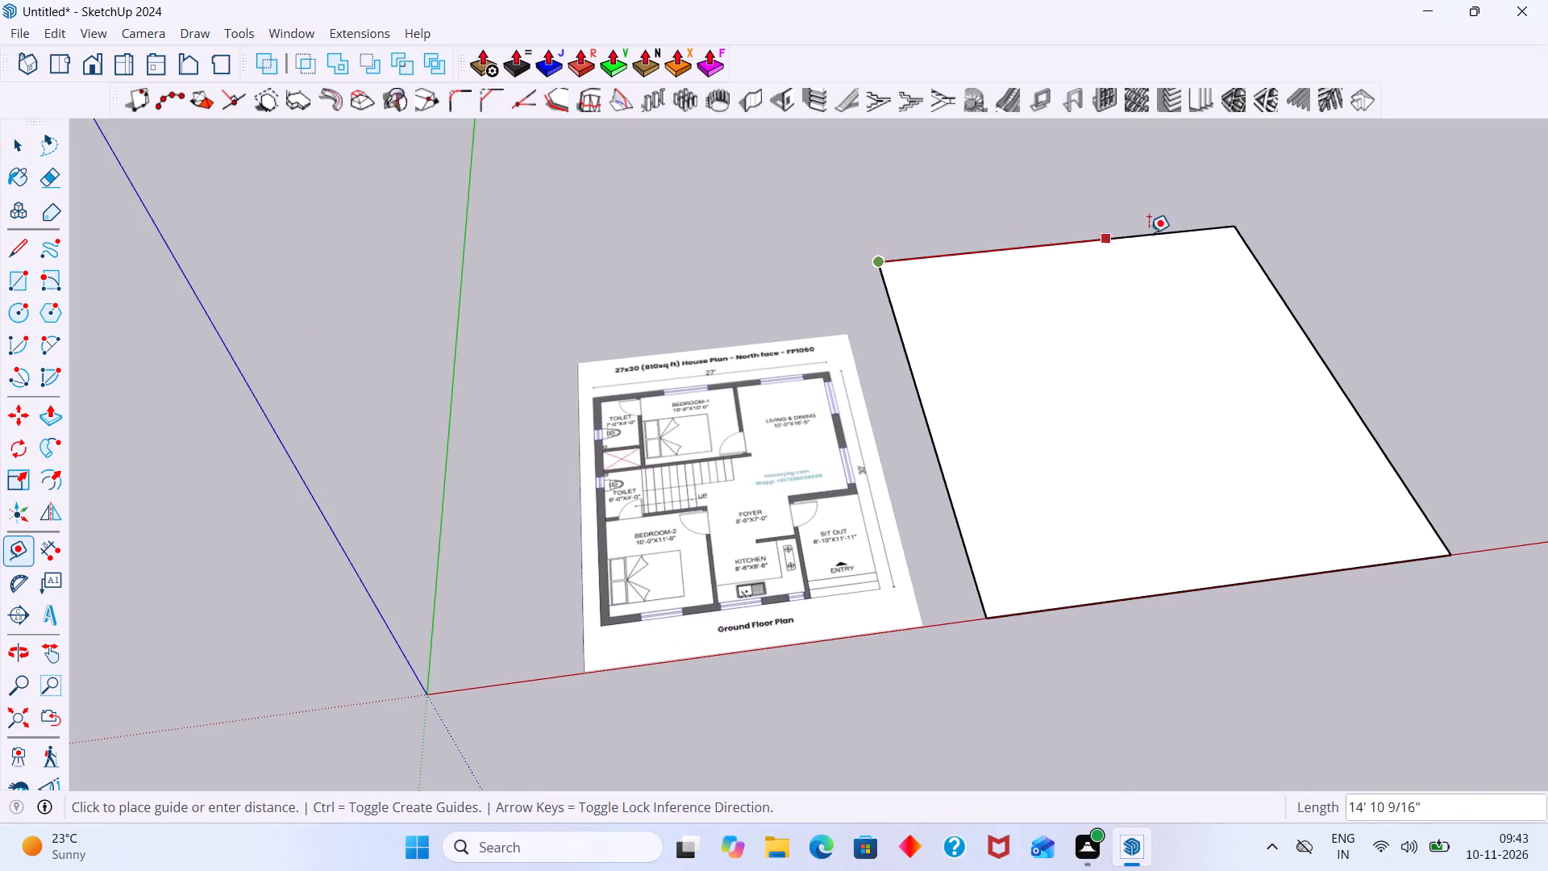
pyautogui.press('Escape')
pyautogui.click(1234, 220)
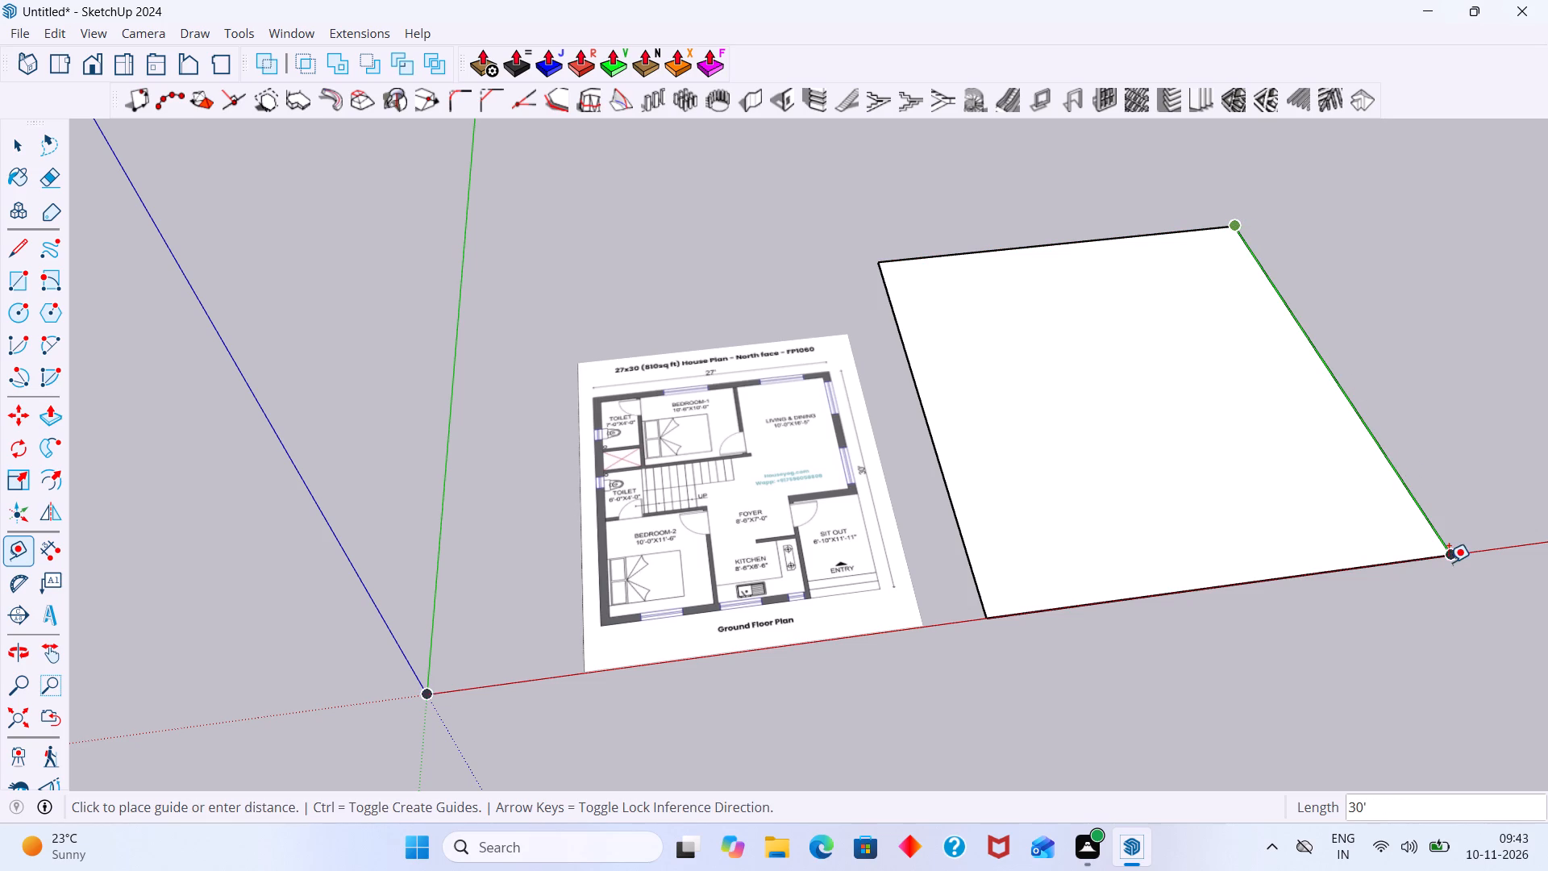
pyautogui.press('space')
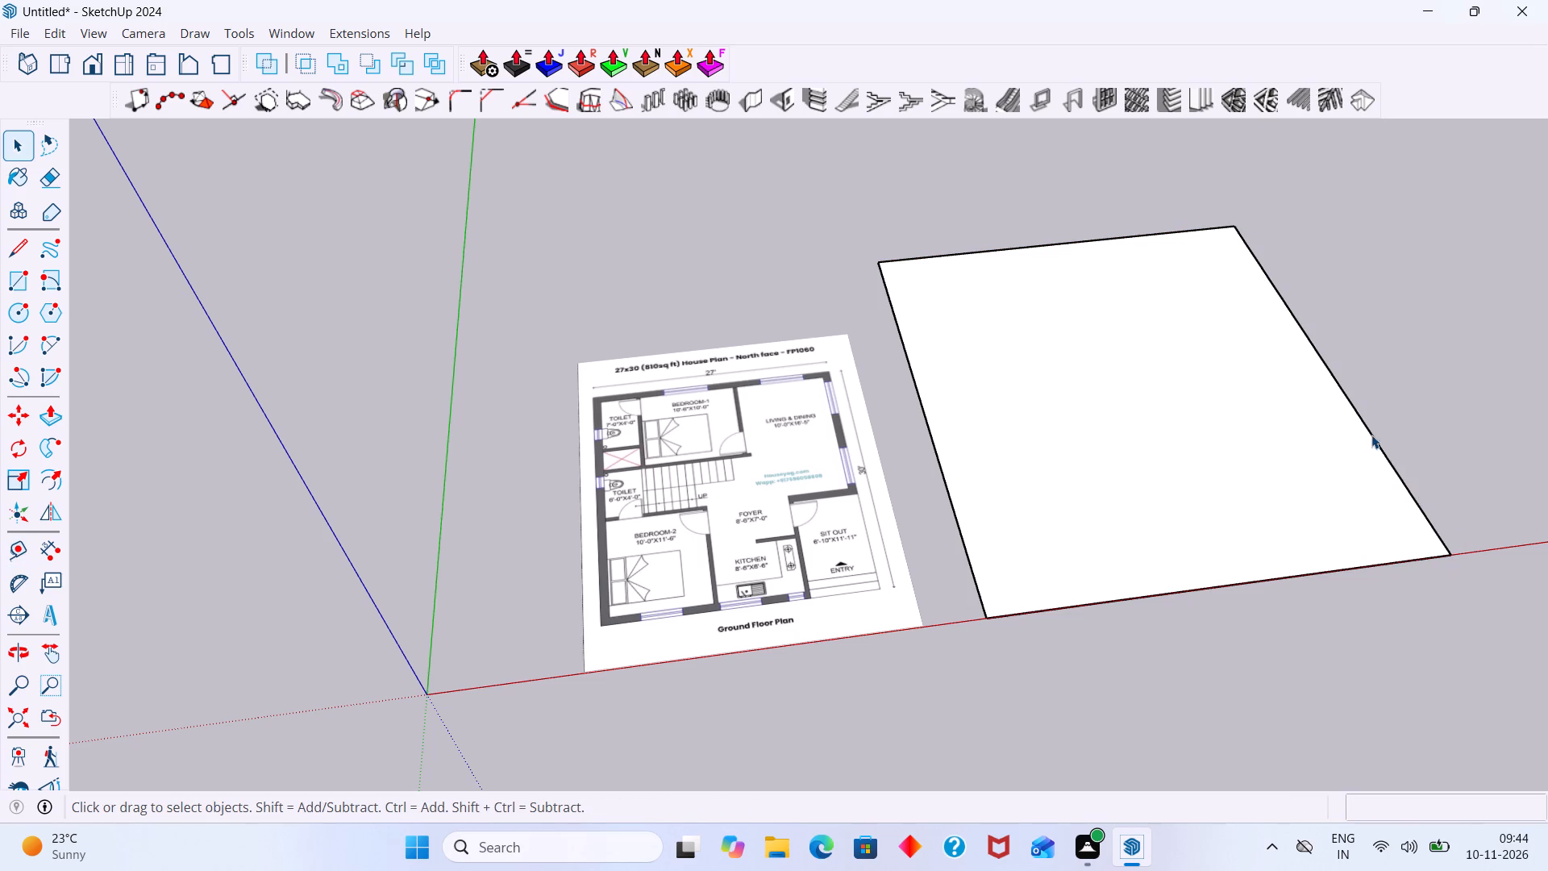
# Examine the floor plan image alongside the reference rectangle.
pyautogui.scroll(-5, 1202, 301)
pyautogui.moveTo(1209, 302); pyautogui.dragTo(1159, 305, button='middle')
pyautogui.scroll(7, 1128, 315)
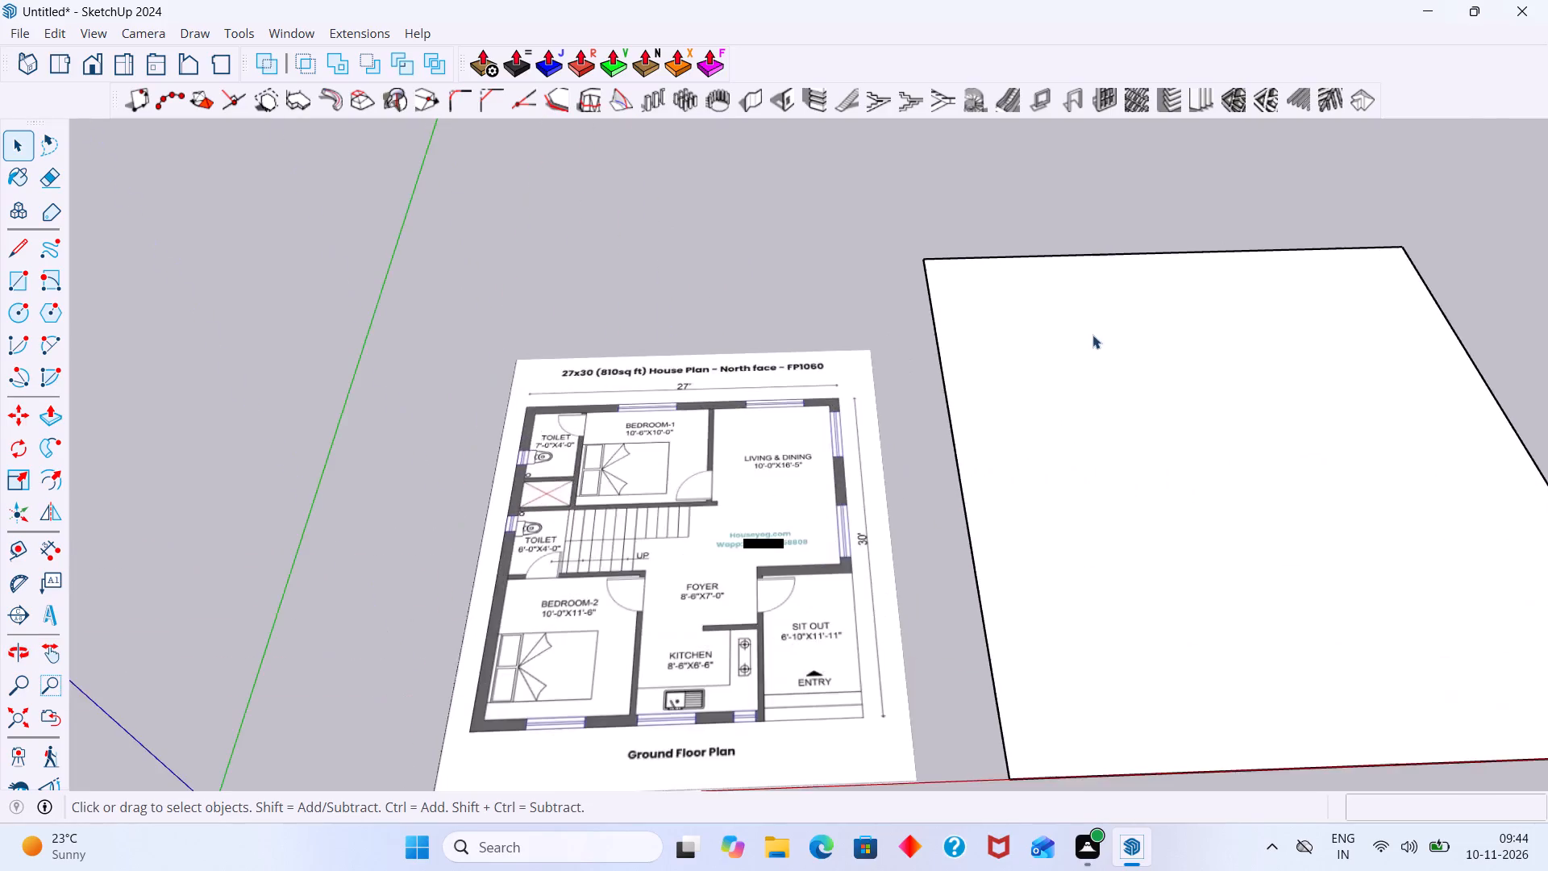
pyautogui.scroll(-5, 1096, 344)
pyautogui.moveTo(1138, 421); pyautogui.dragTo(1152, 461, button='middle')
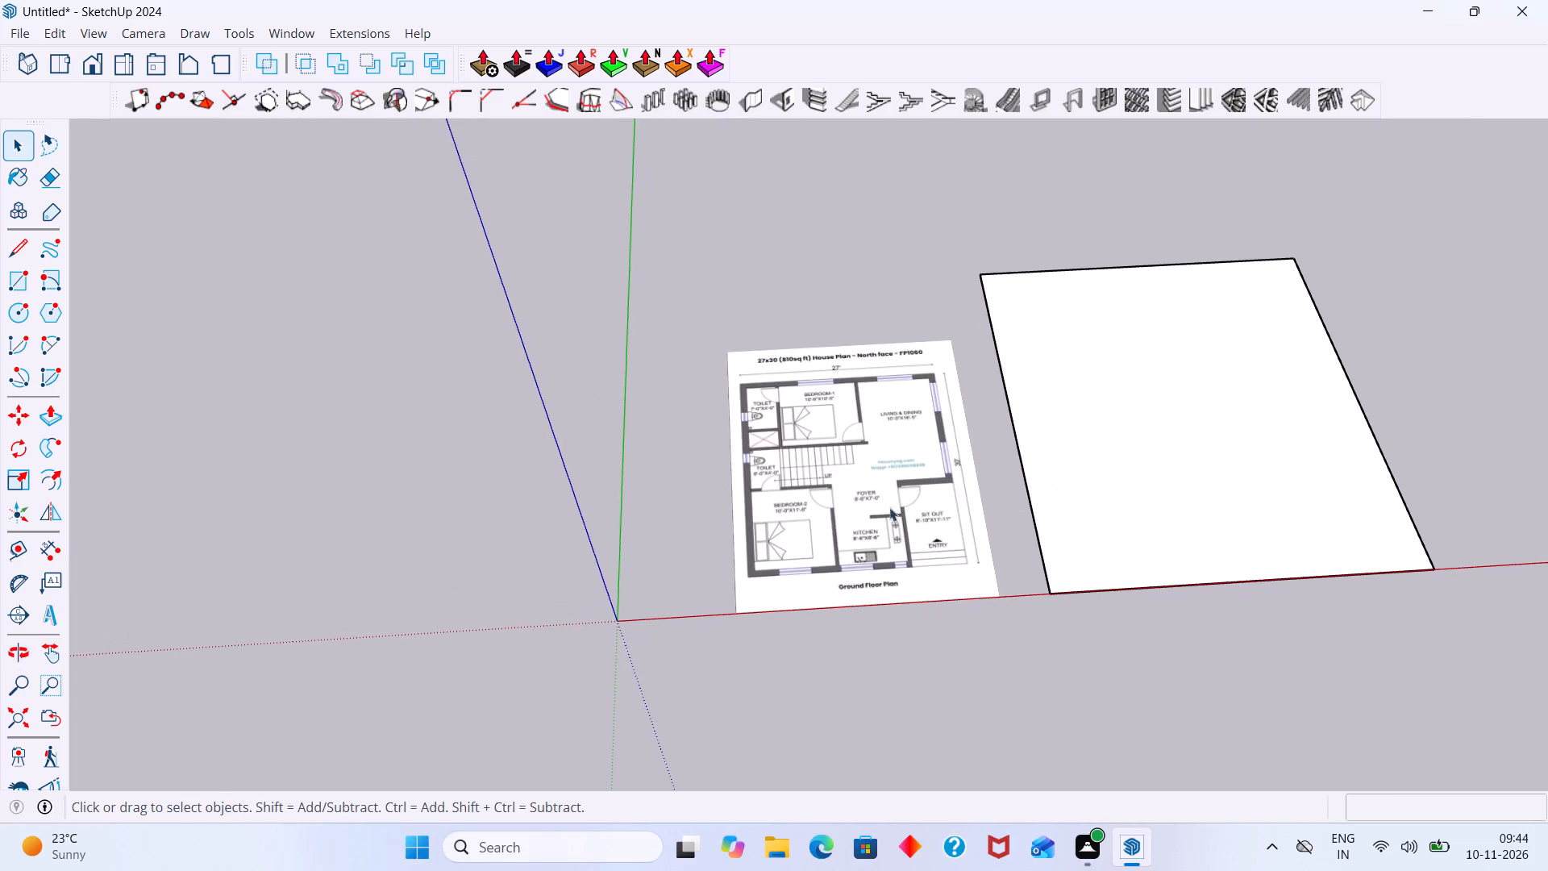
pyautogui.scroll(7, 956, 482)
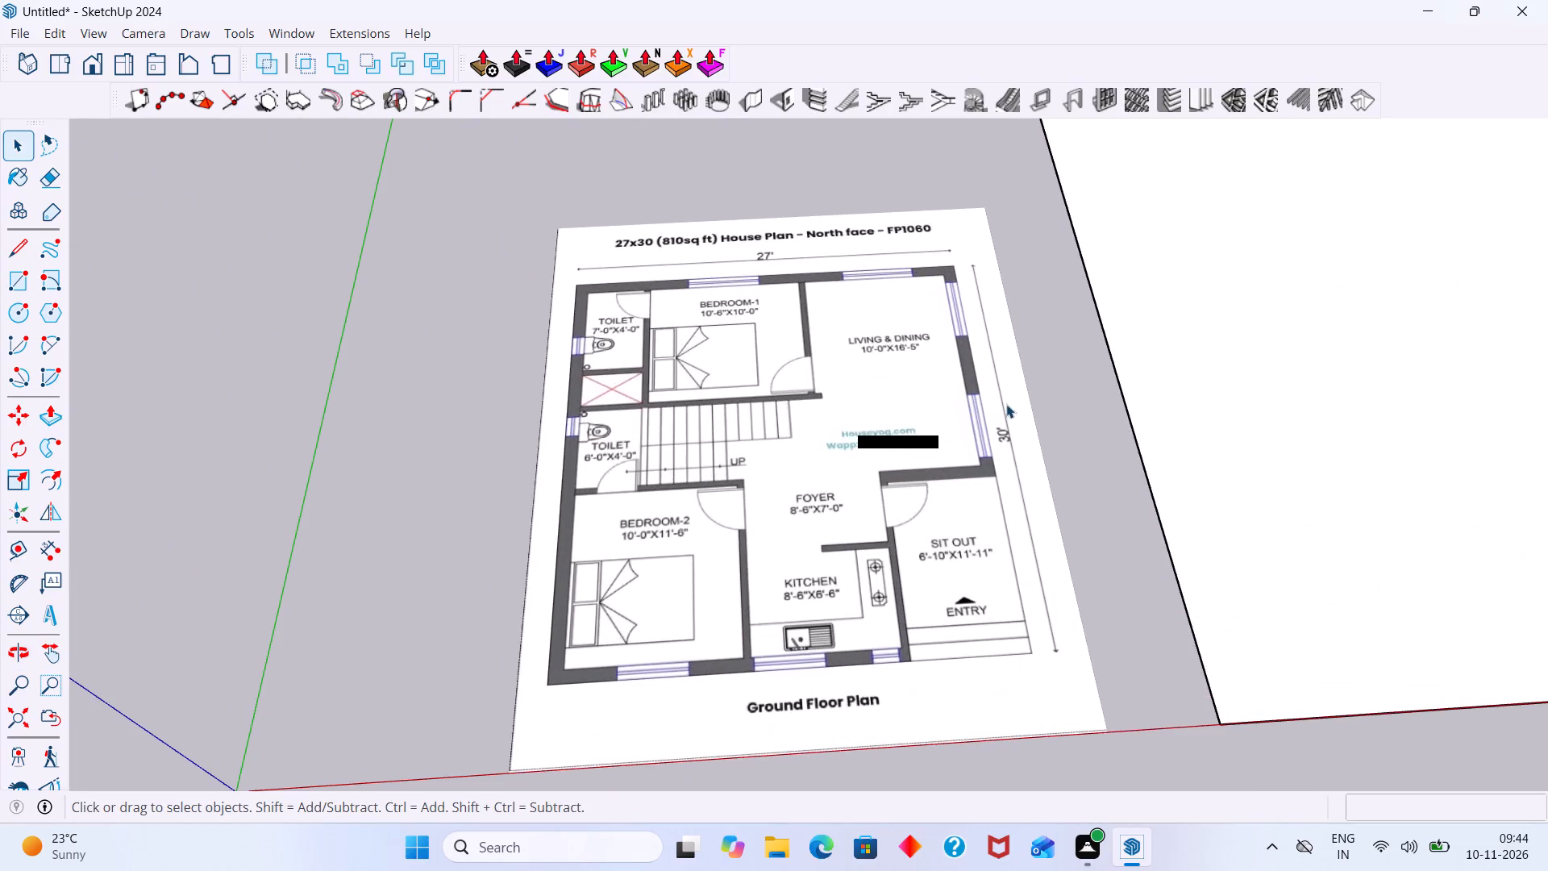
pyautogui.scroll(-2, 1006, 404)
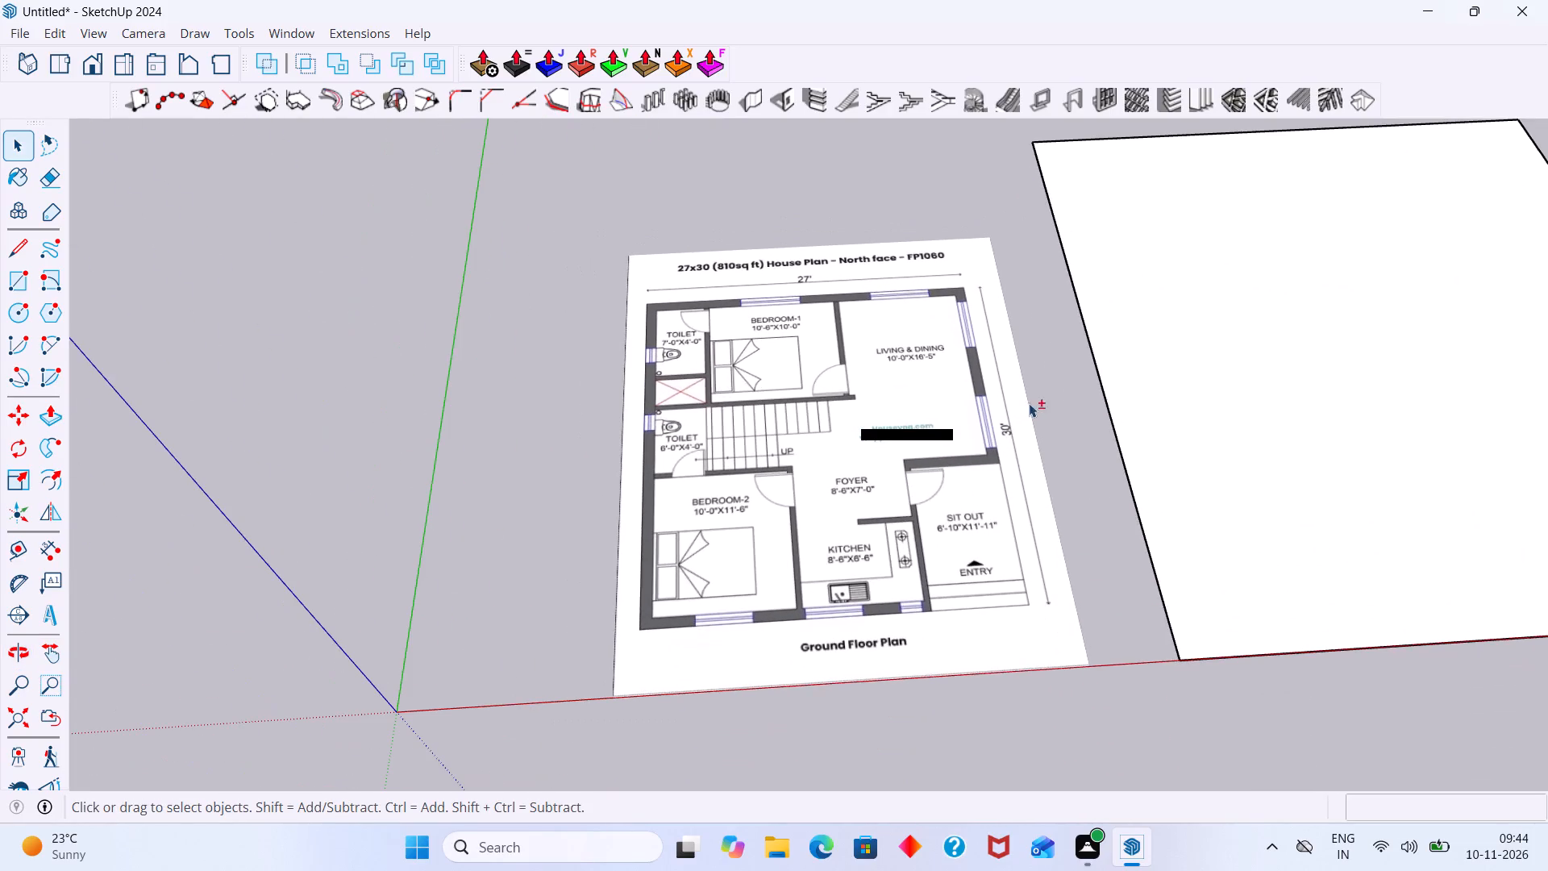
pyautogui.keyDown('shift'); pyautogui.moveTo(1029, 402); pyautogui.dragTo(820, 399, button='middle'); pyautogui.keyUp('shift')
pyautogui.scroll(-2, 929, 389)
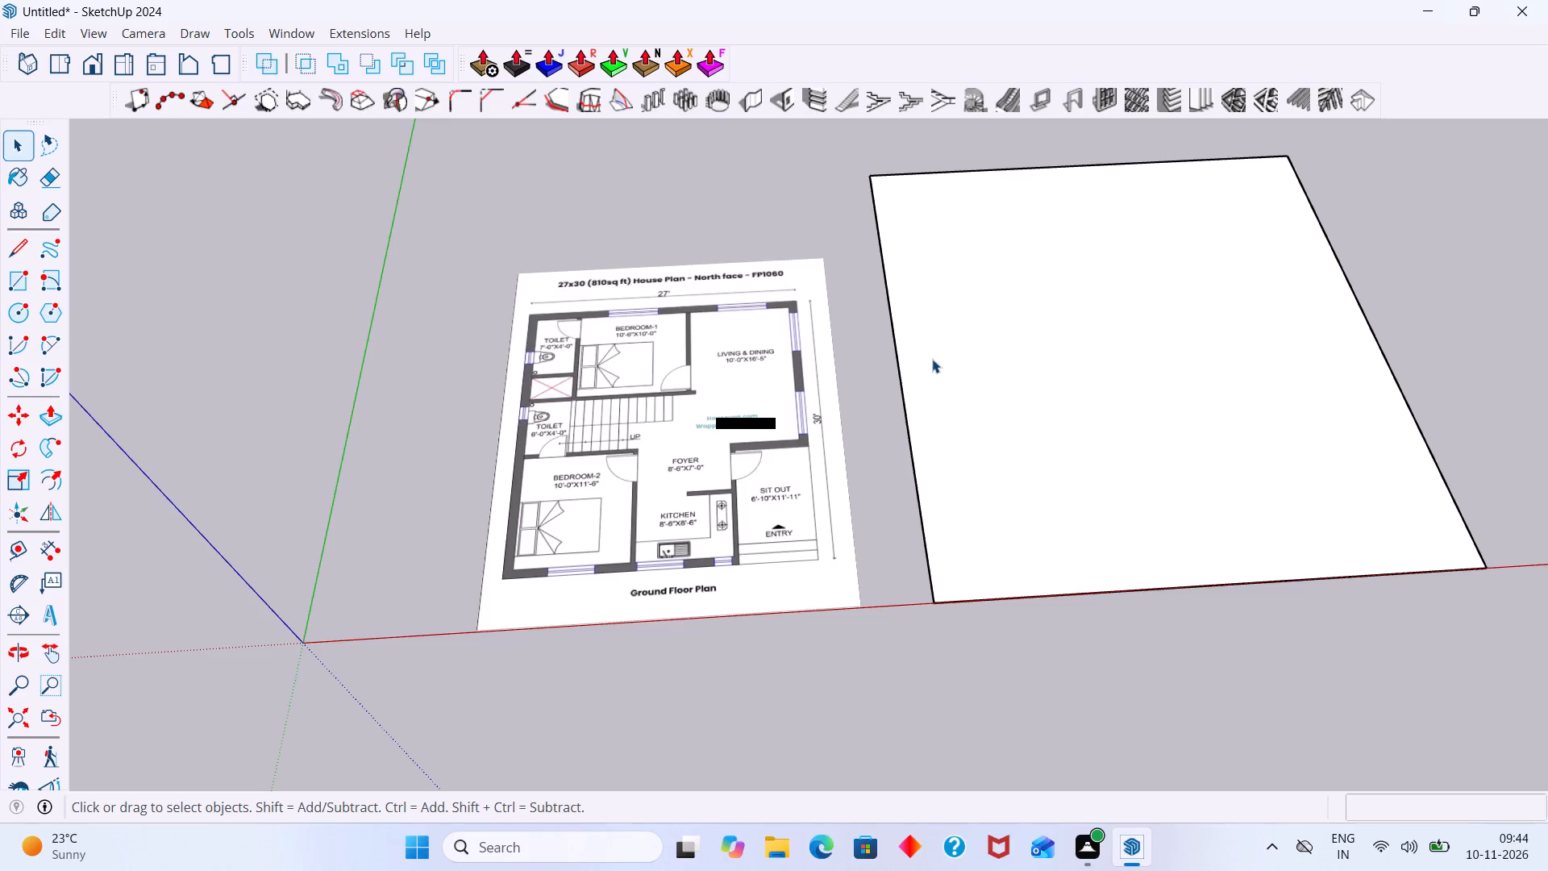
# Make a group from the 27' by 30' rectangle's face and its edges.
pyautogui.click(944, 352)
pyautogui.doubleClick(955, 353)
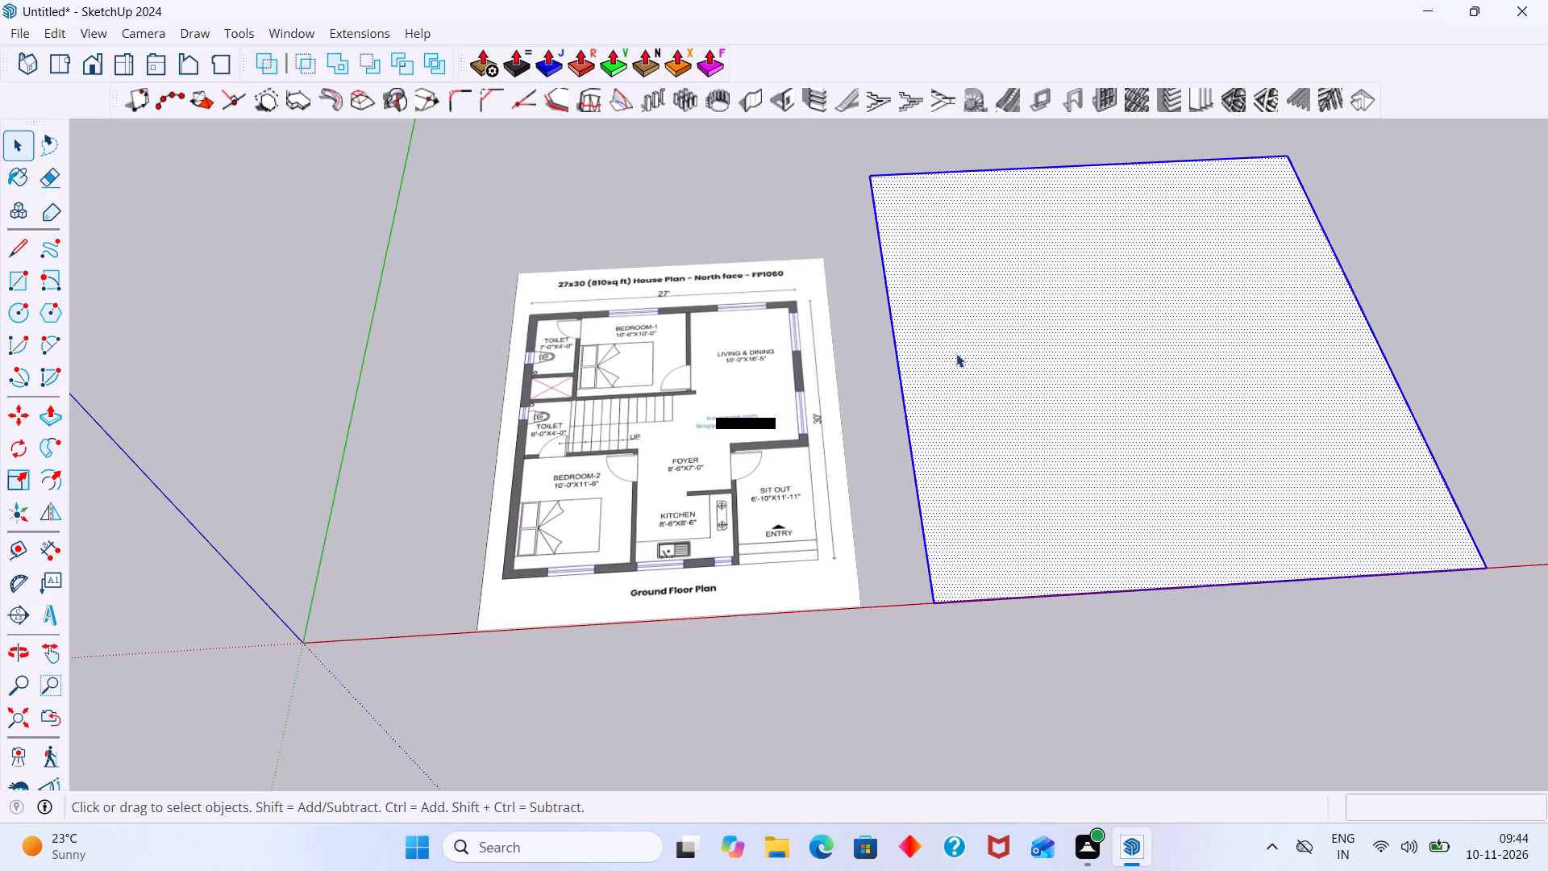
pyautogui.rightClick(961, 351)
pyautogui.click(1051, 195)
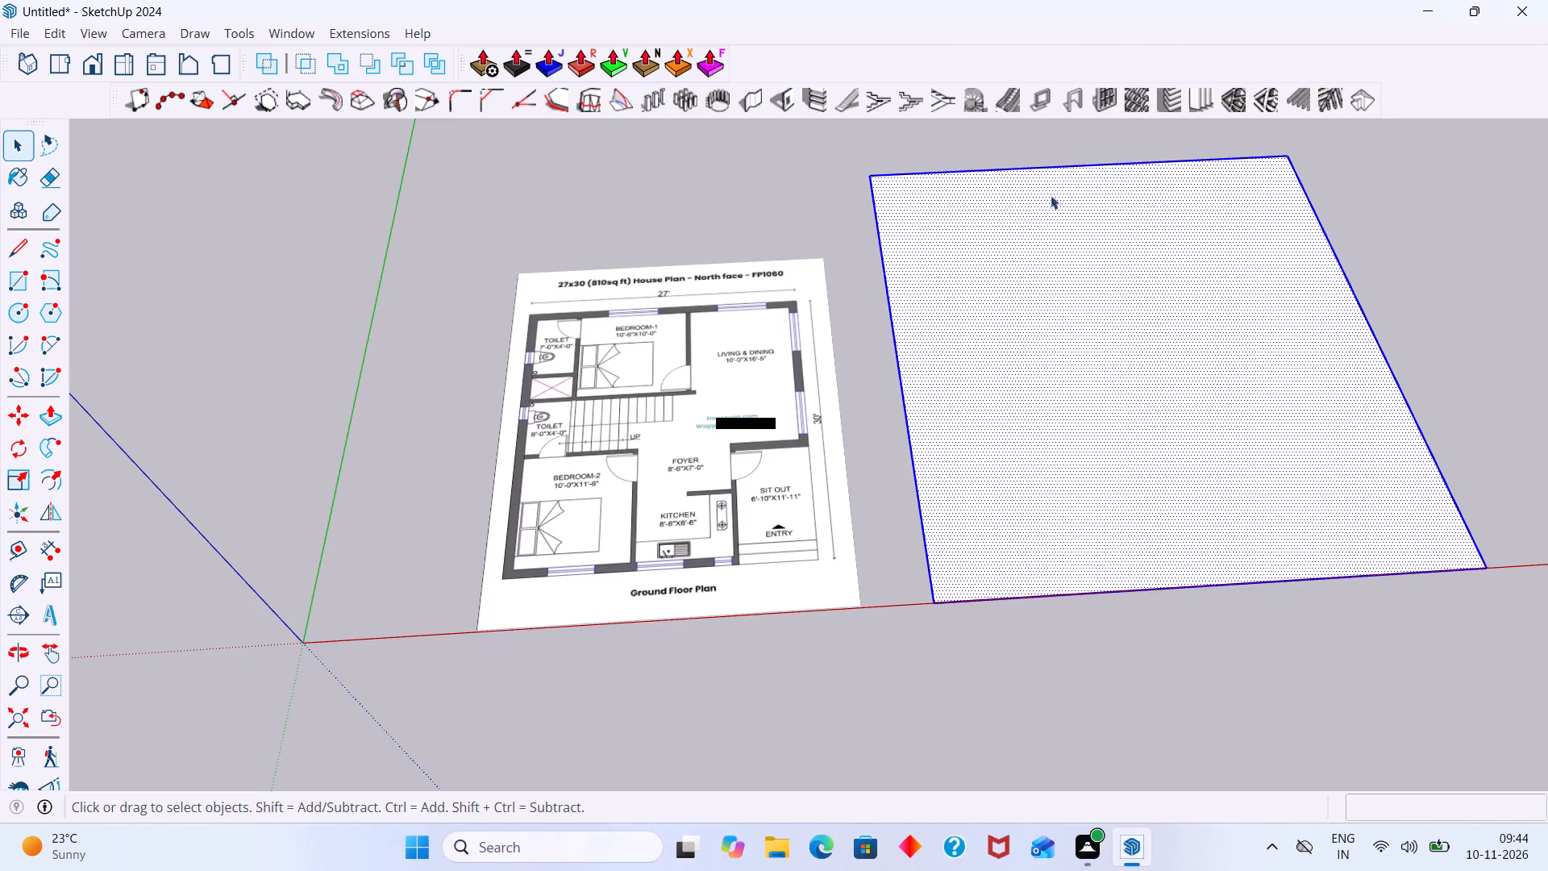
pyautogui.click(1051, 310)
pyautogui.click(1045, 313)
pyautogui.click(1418, 269)
# Inside the rectangle's group, offset the outline 9" inward for the outer walls and close the group.
pyautogui.doubleClick(1163, 330)
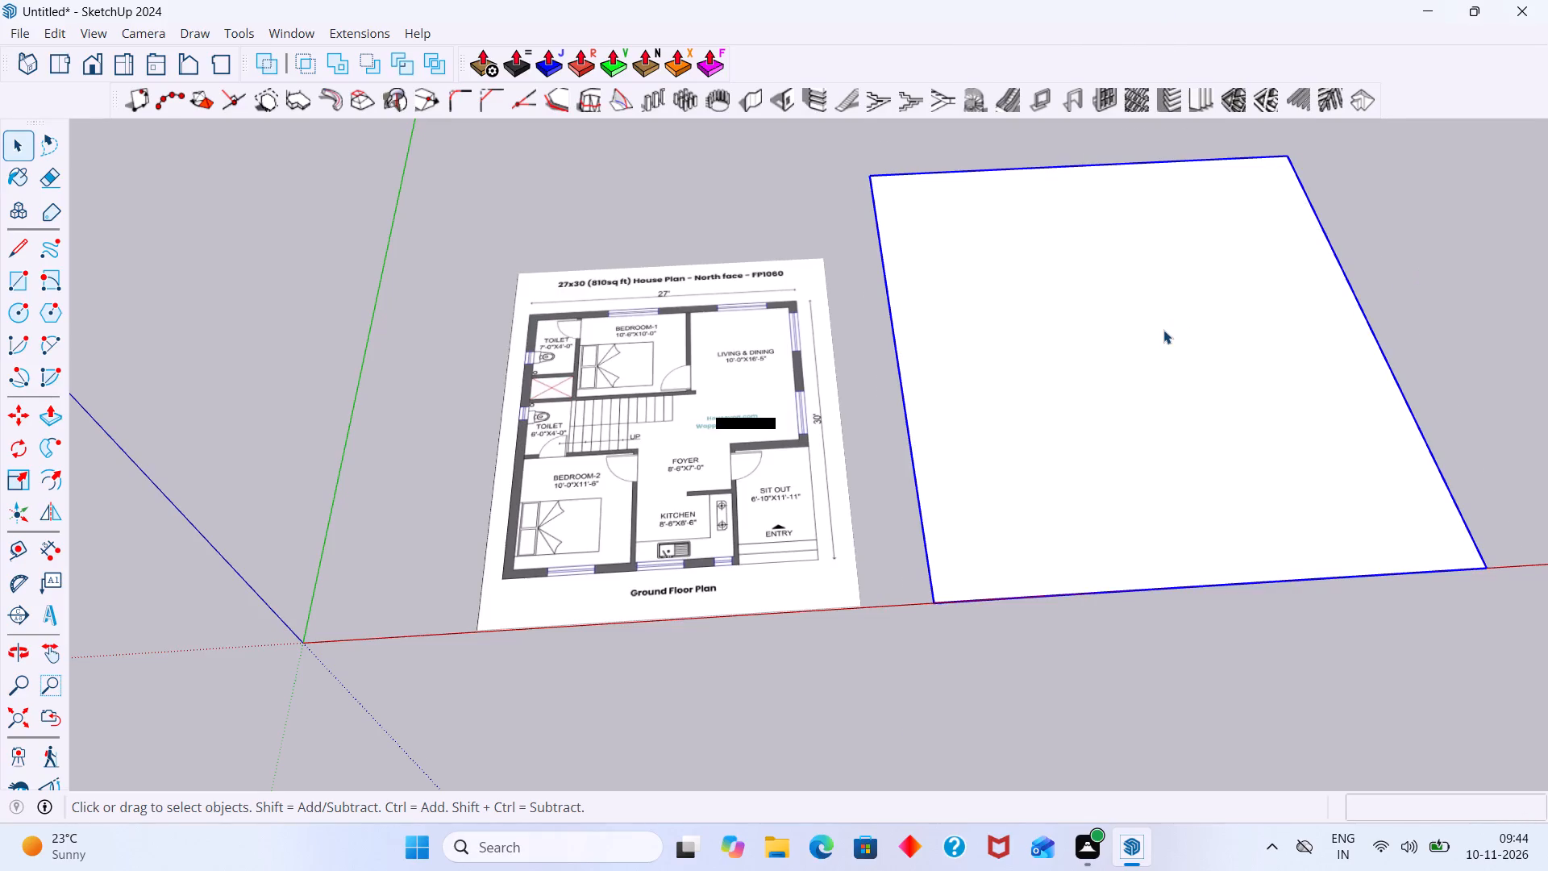
pyautogui.click(1130, 337)
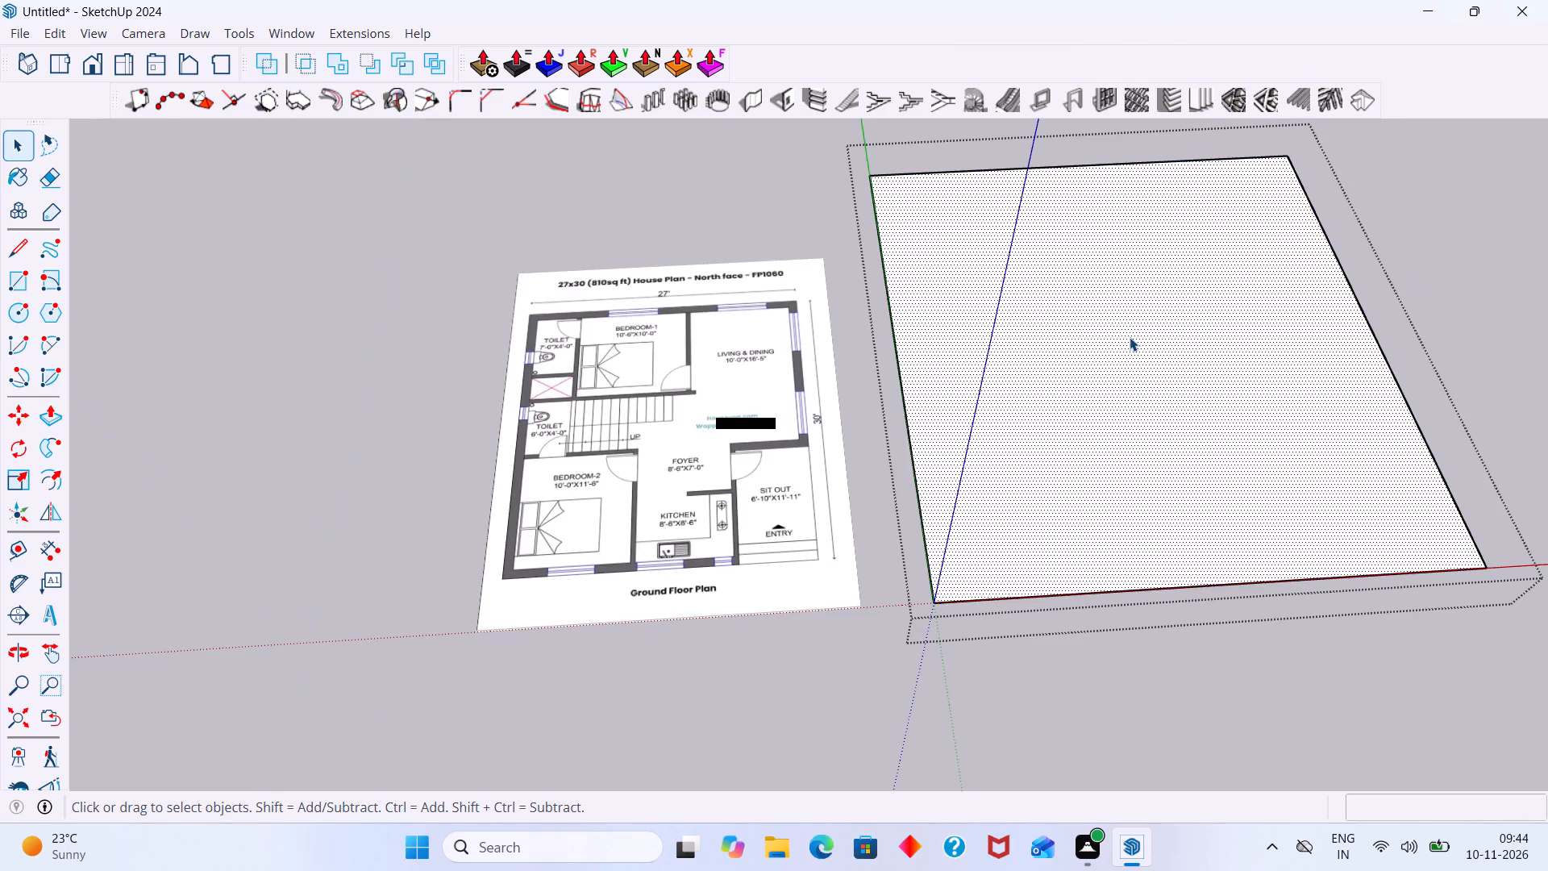
pyautogui.press('f')
pyautogui.click(1064, 223)
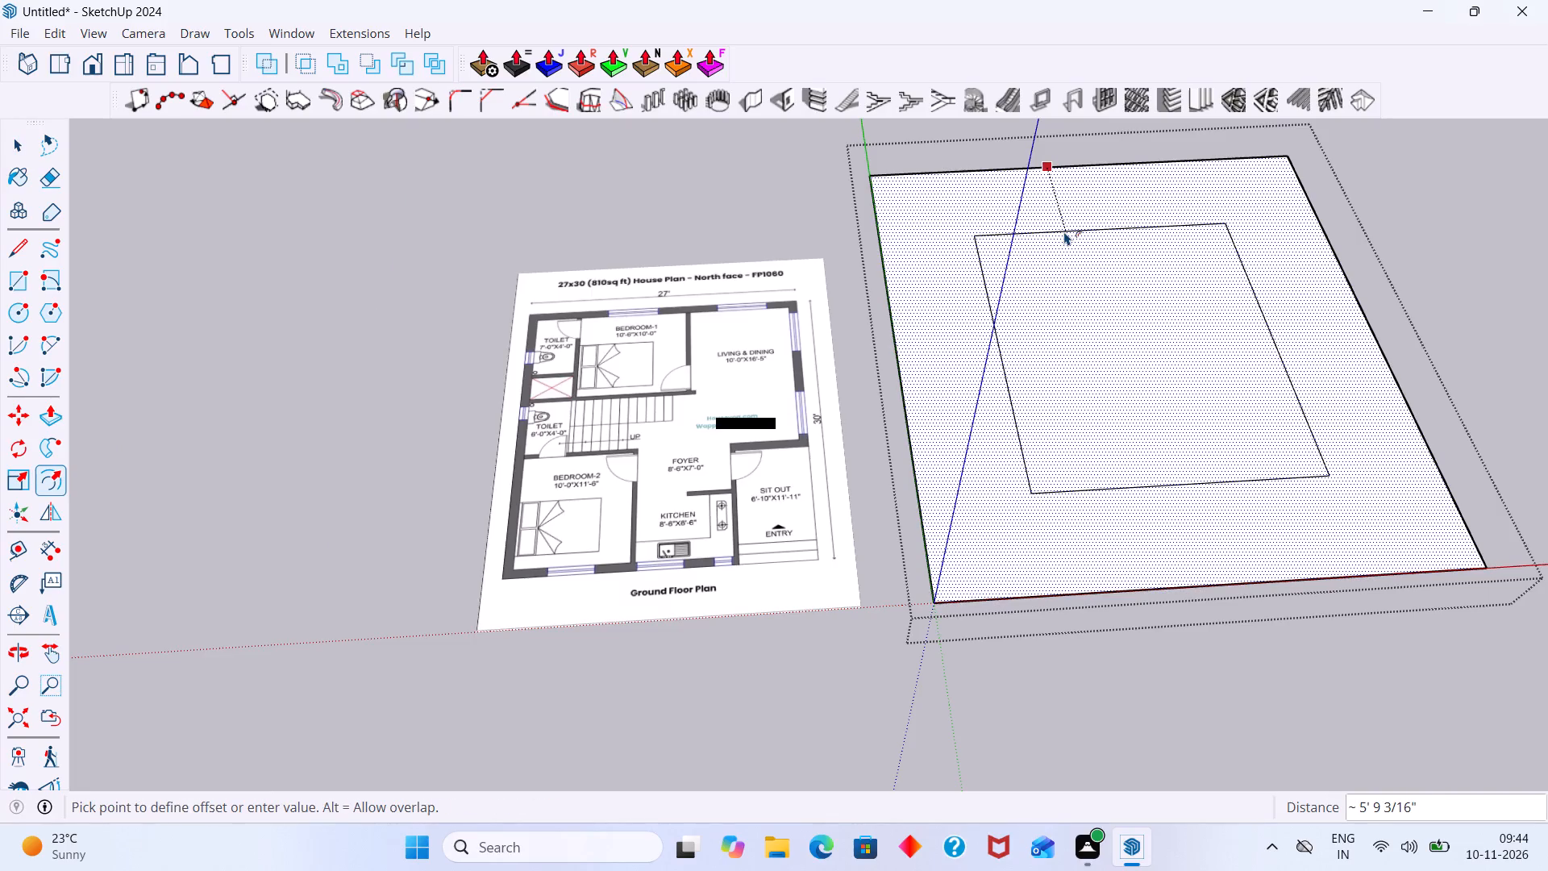
pyautogui.press('9')
pyautogui.hotkey('shift', '"')
pyautogui.press('Return')
pyautogui.press('space')
pyautogui.click(1442, 249)
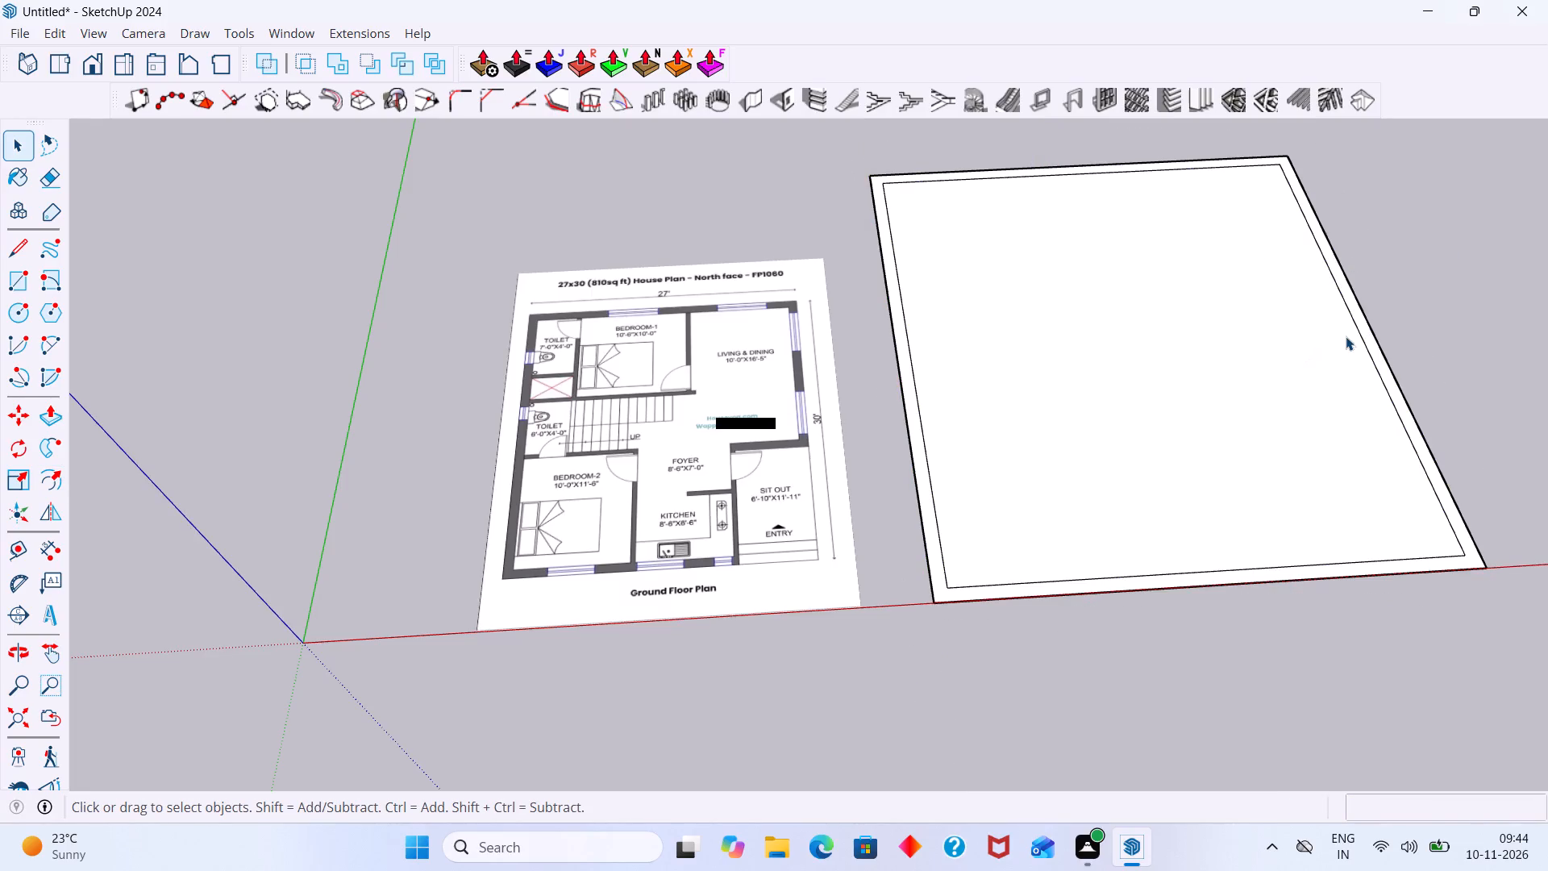
# Examine the floor plan's room sizes around the living and dining area and the sit out.
pyautogui.scroll(2, 1384, 322)
pyautogui.scroll(-2, 1380, 327)
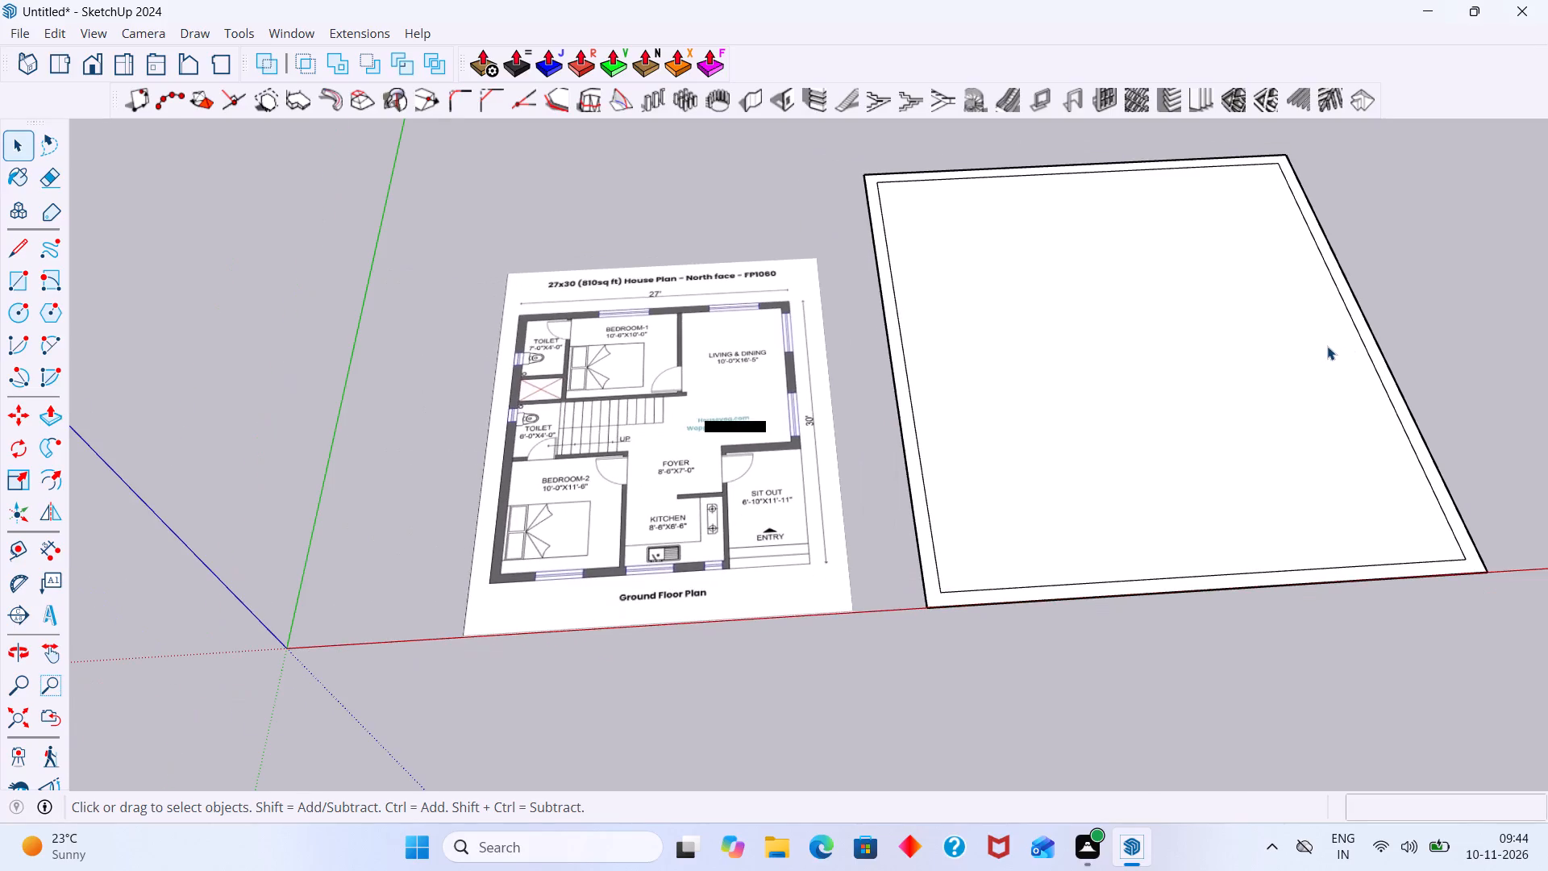
pyautogui.scroll(3, 724, 387)
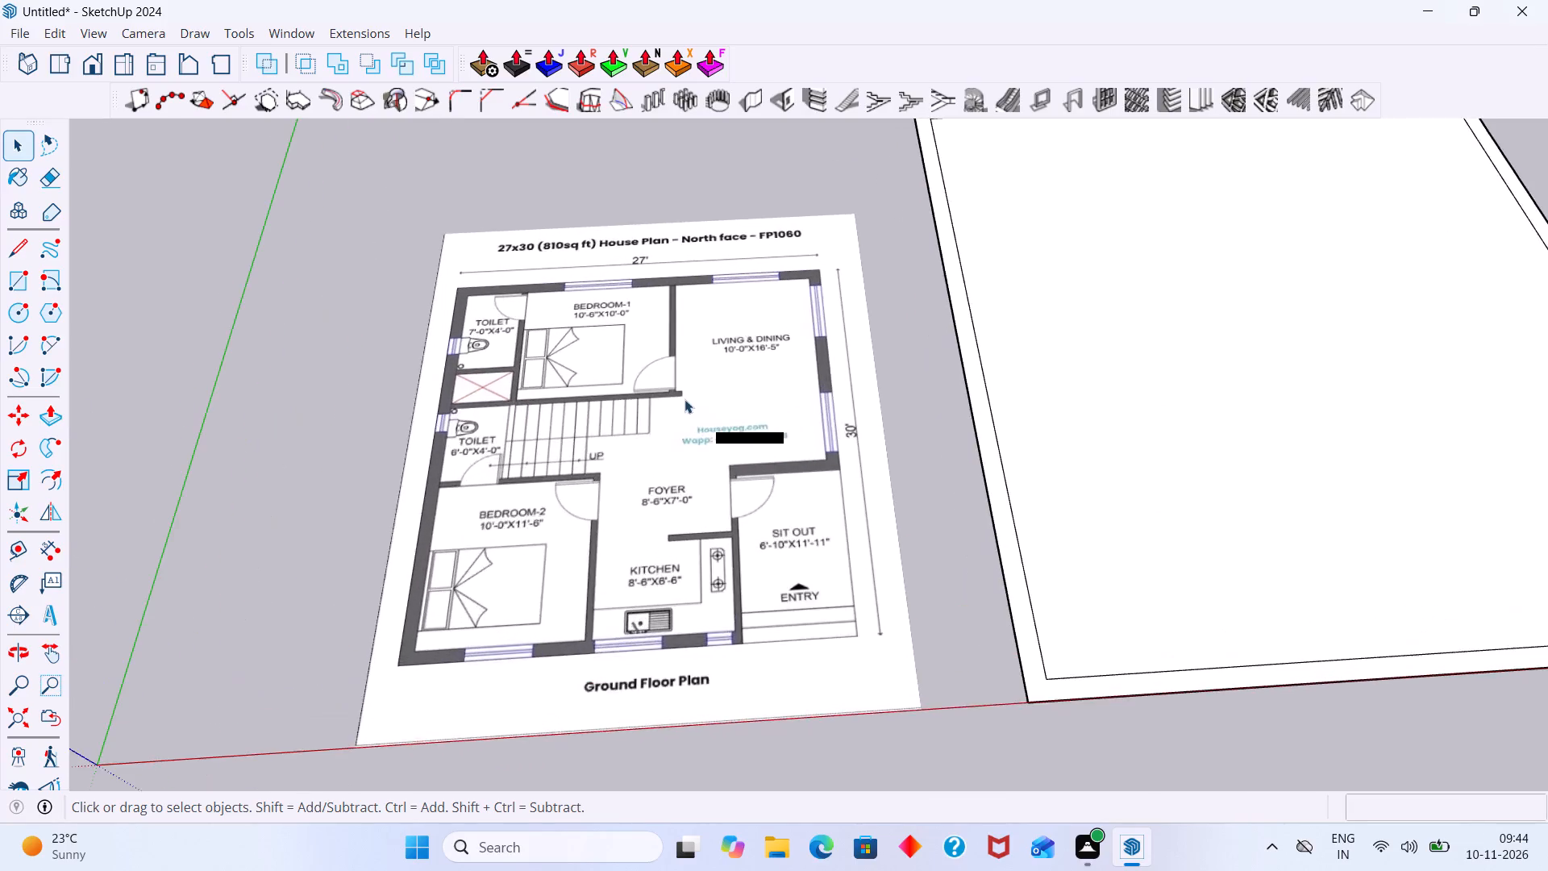
pyautogui.scroll(6, 730, 379)
pyautogui.scroll(-12, 780, 357)
pyautogui.scroll(5, 797, 356)
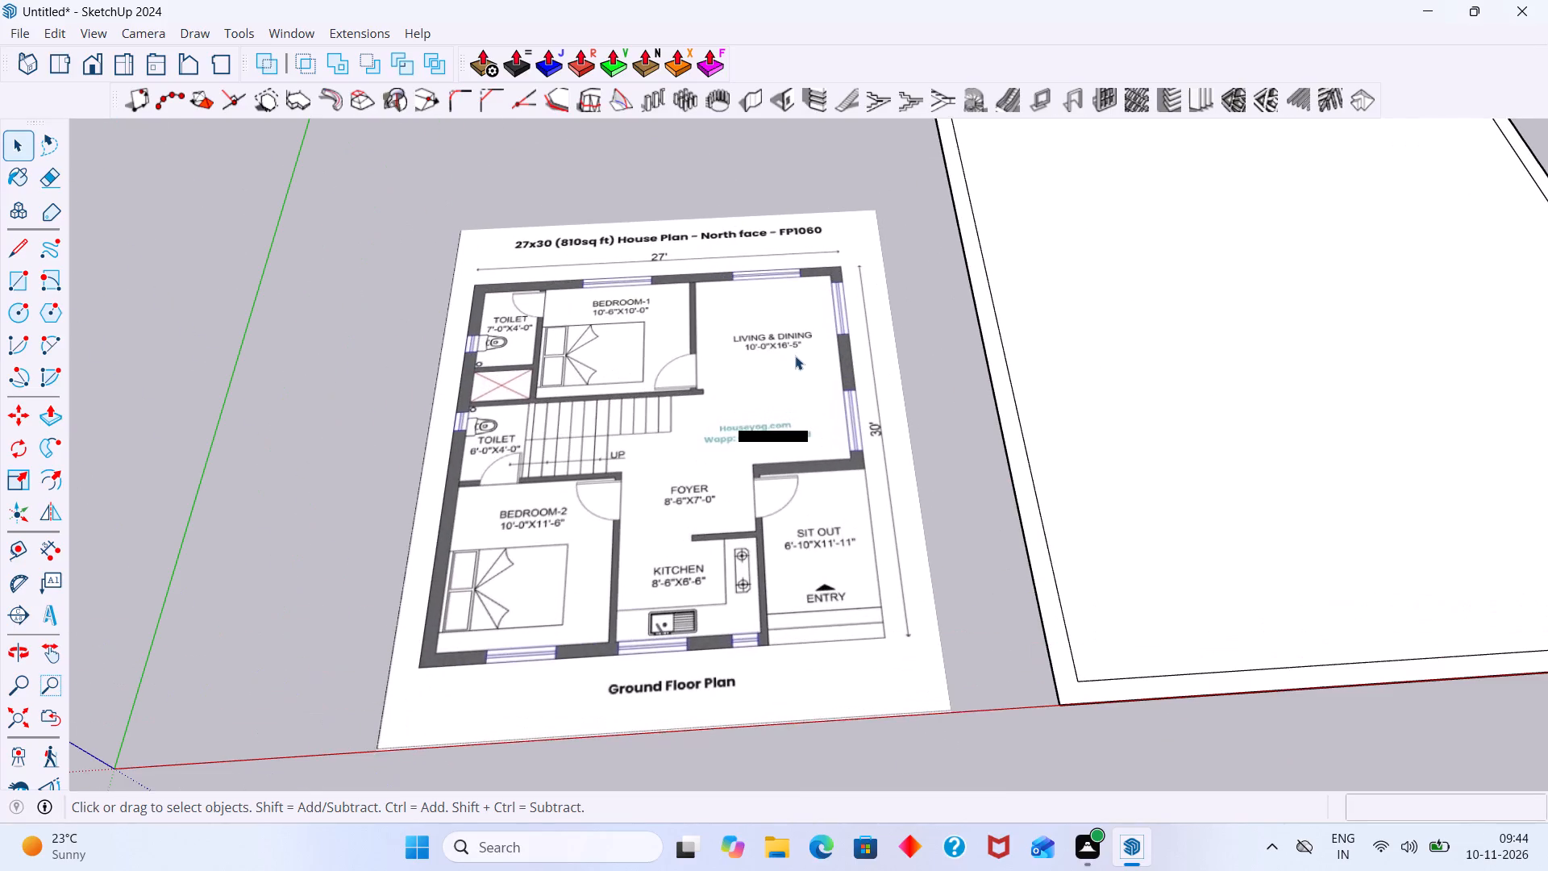
pyautogui.scroll(-2, 796, 356)
pyautogui.keyDown('shift'); pyautogui.moveTo(751, 369); pyautogui.dragTo(693, 369, button='middle'); pyautogui.keyUp('shift')
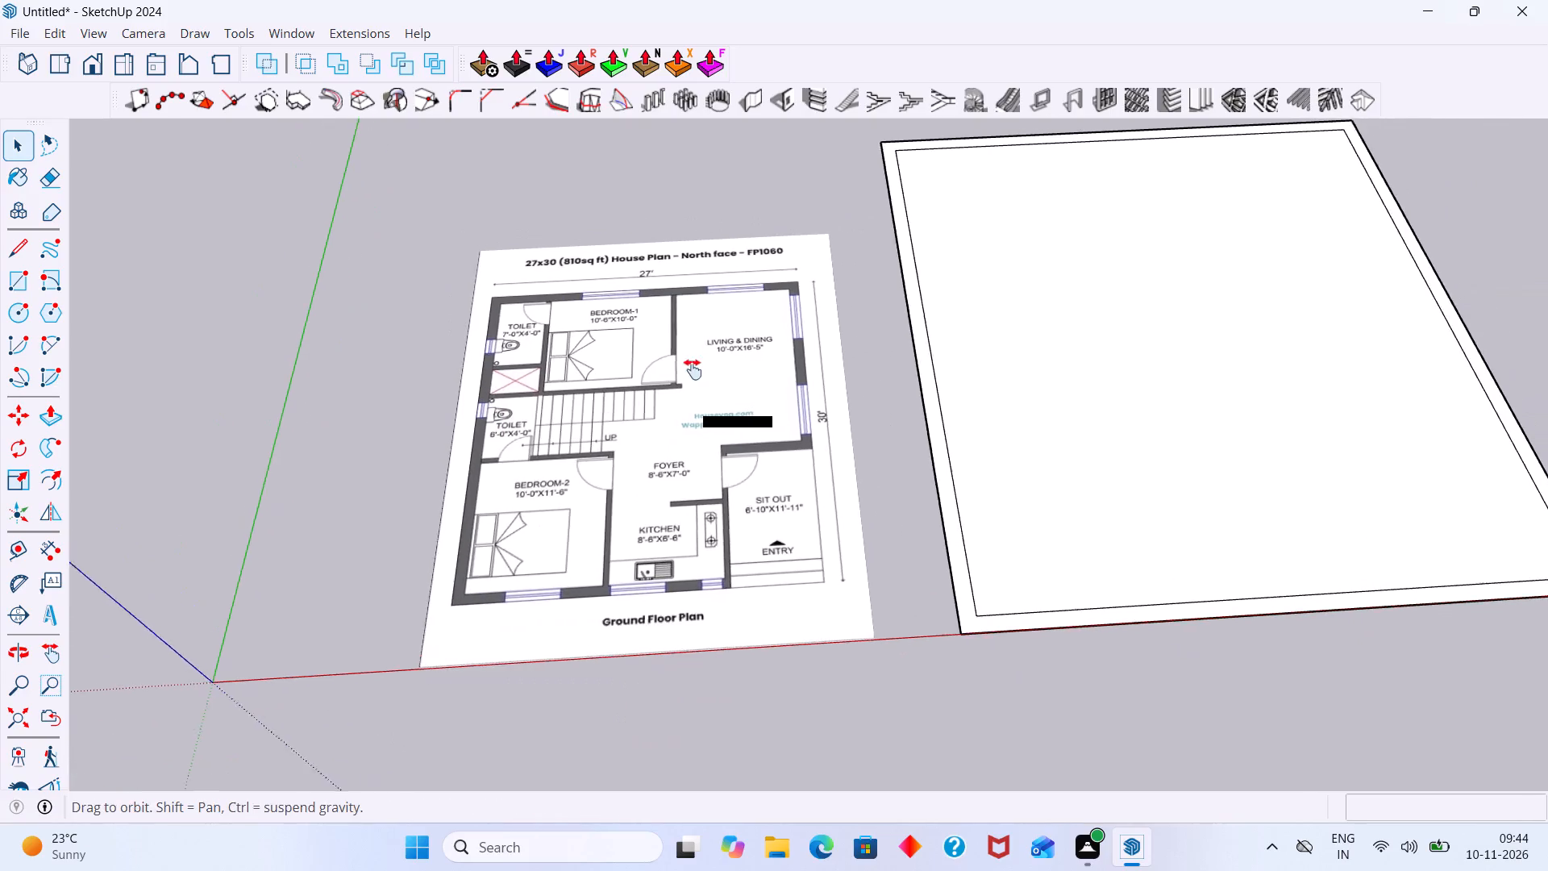
pyautogui.keyDown('shift'); pyautogui.moveTo(693, 369); pyautogui.dragTo(645, 372, button='middle'); pyautogui.keyUp('shift')
# Place a guide line parallel to the red axis, 16'5" in from the inner outline's far edge.
pyautogui.press('t')
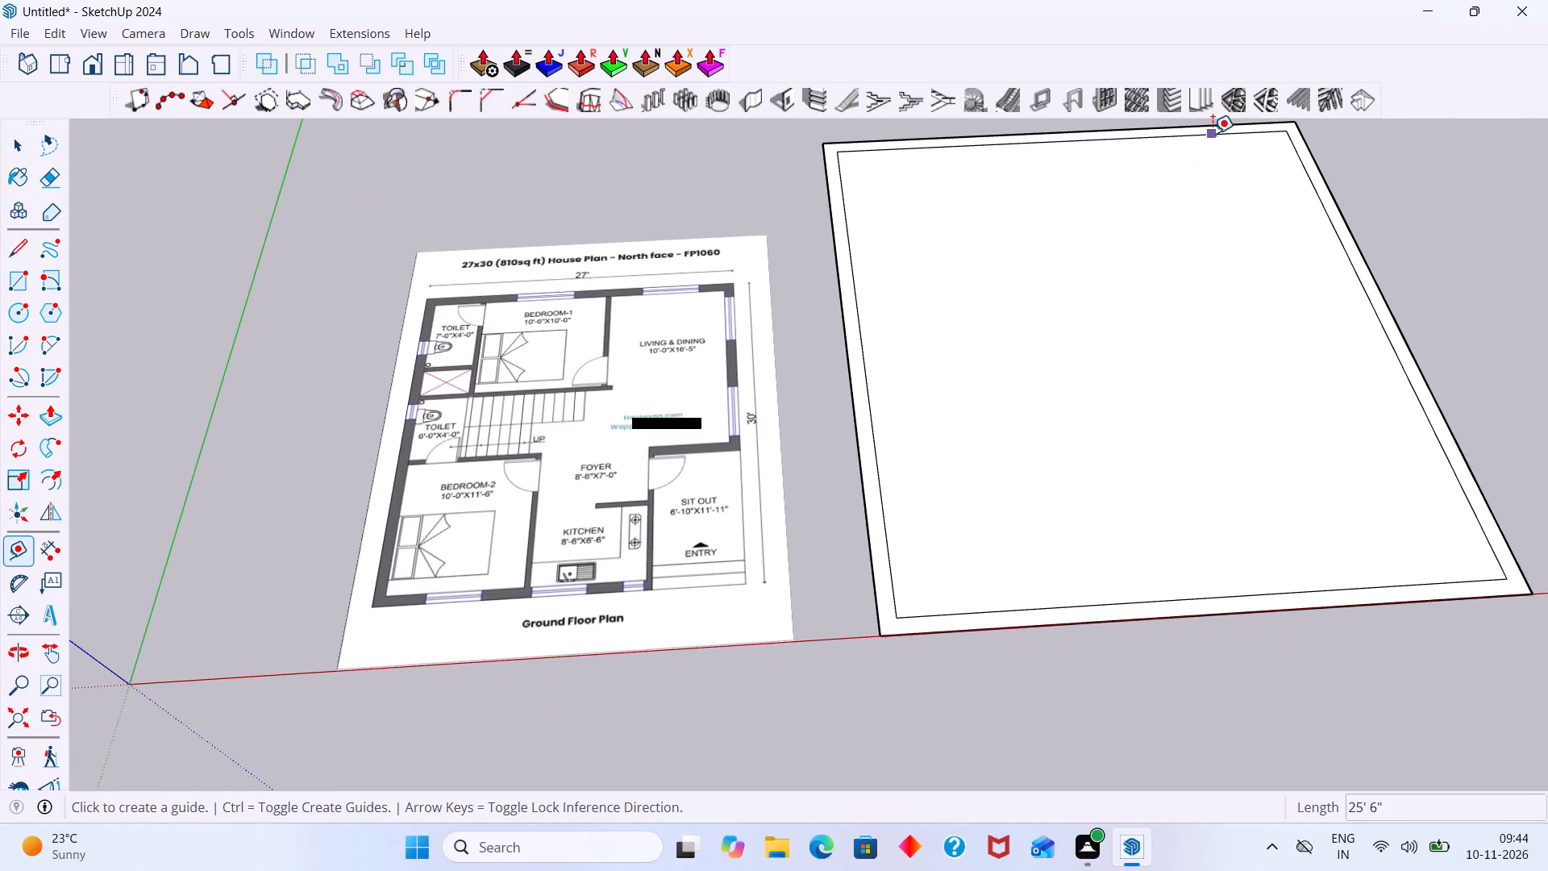
pyautogui.click(1212, 133)
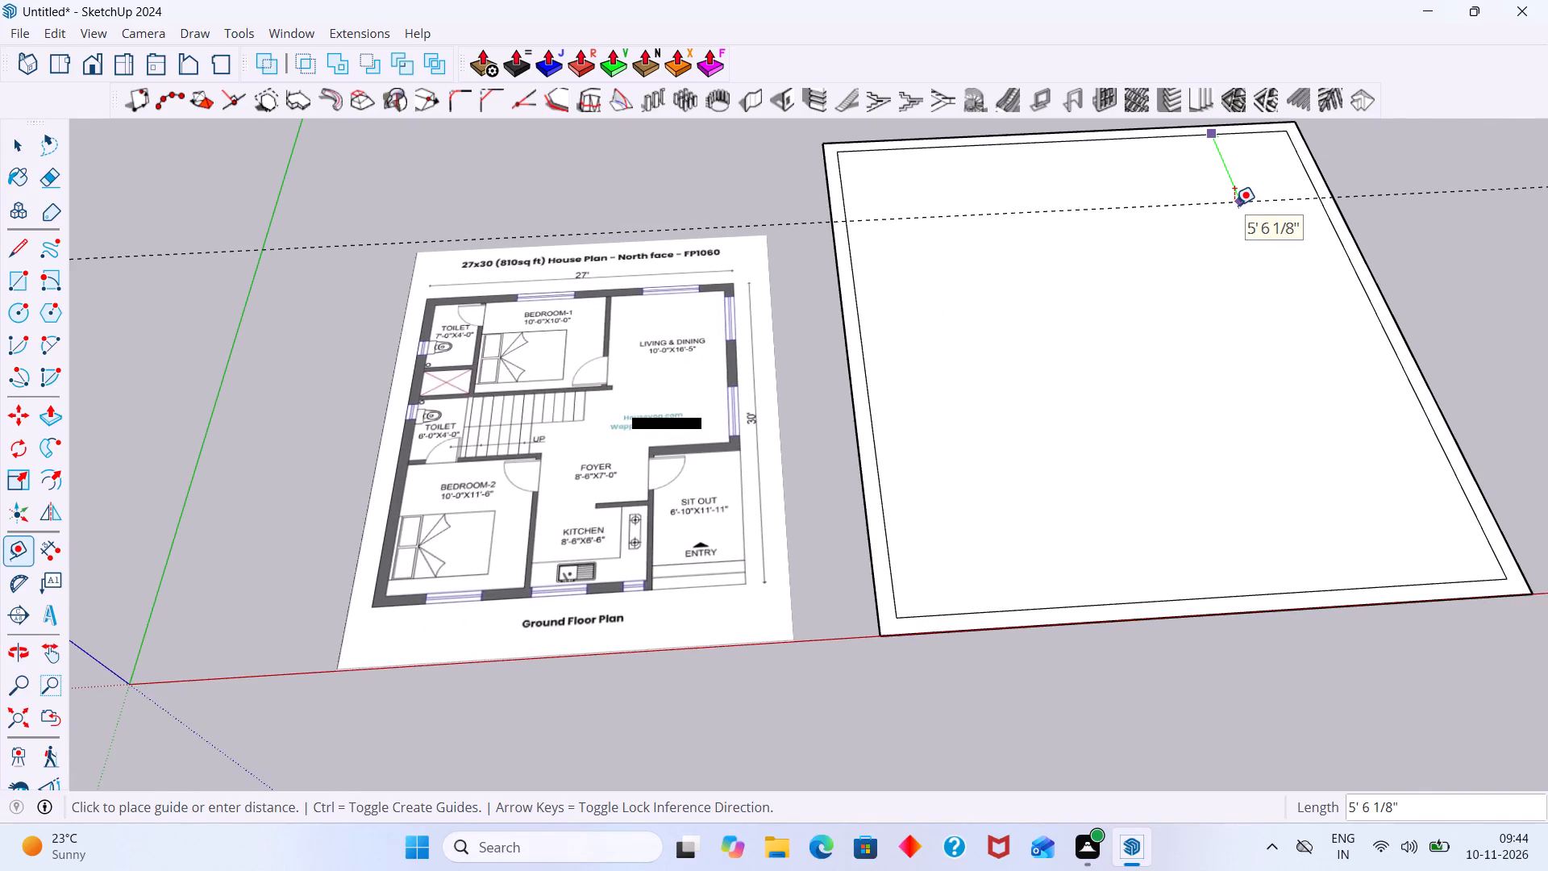
pyautogui.write('16\'5"')
pyautogui.press('Return')
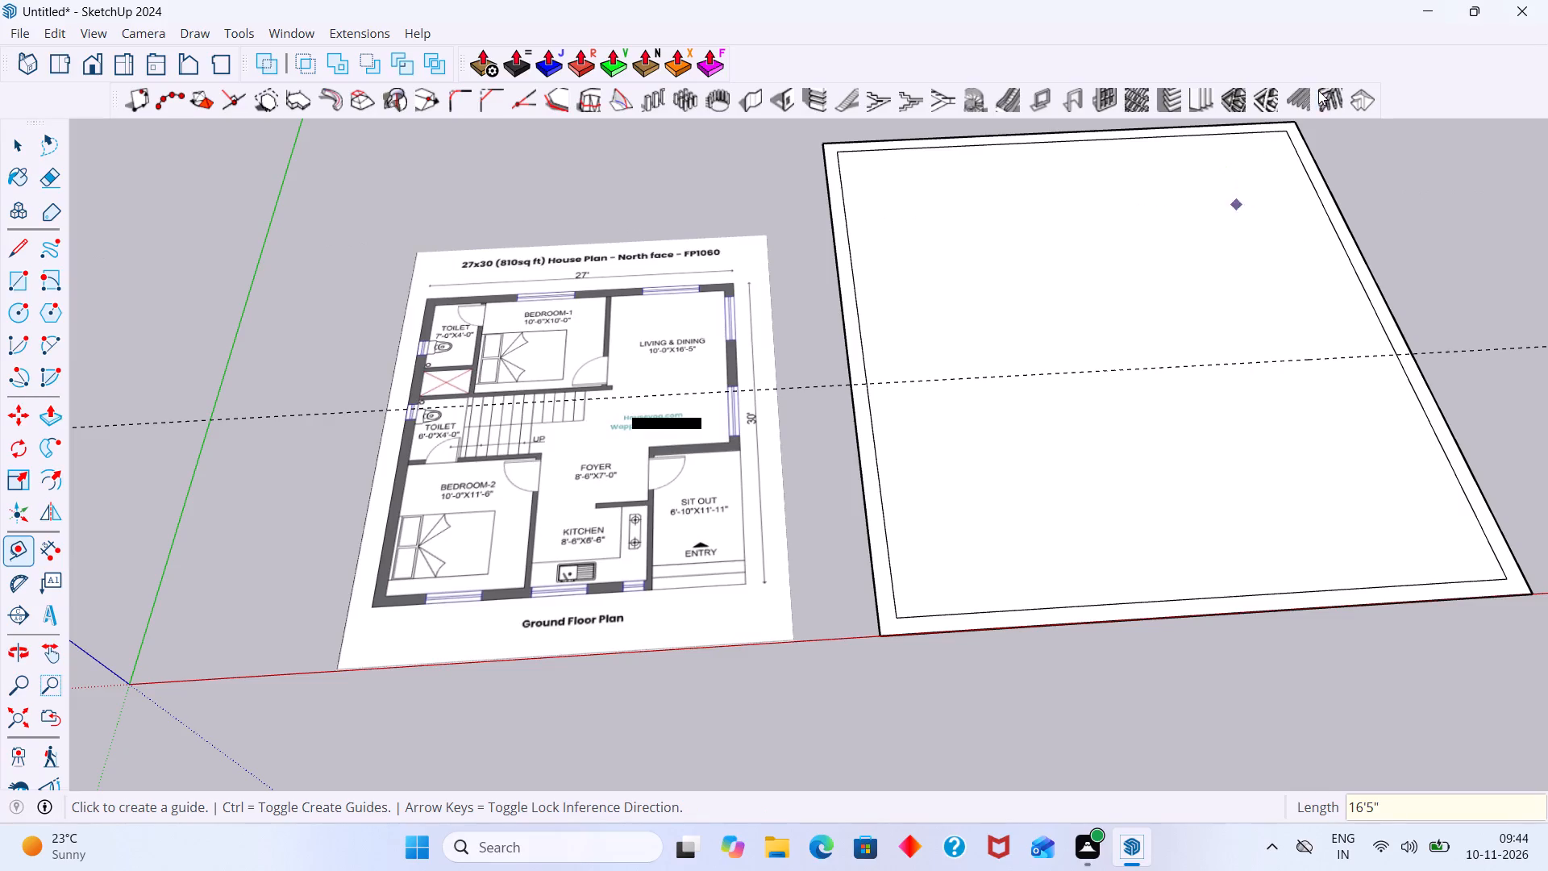
pyautogui.press('space')
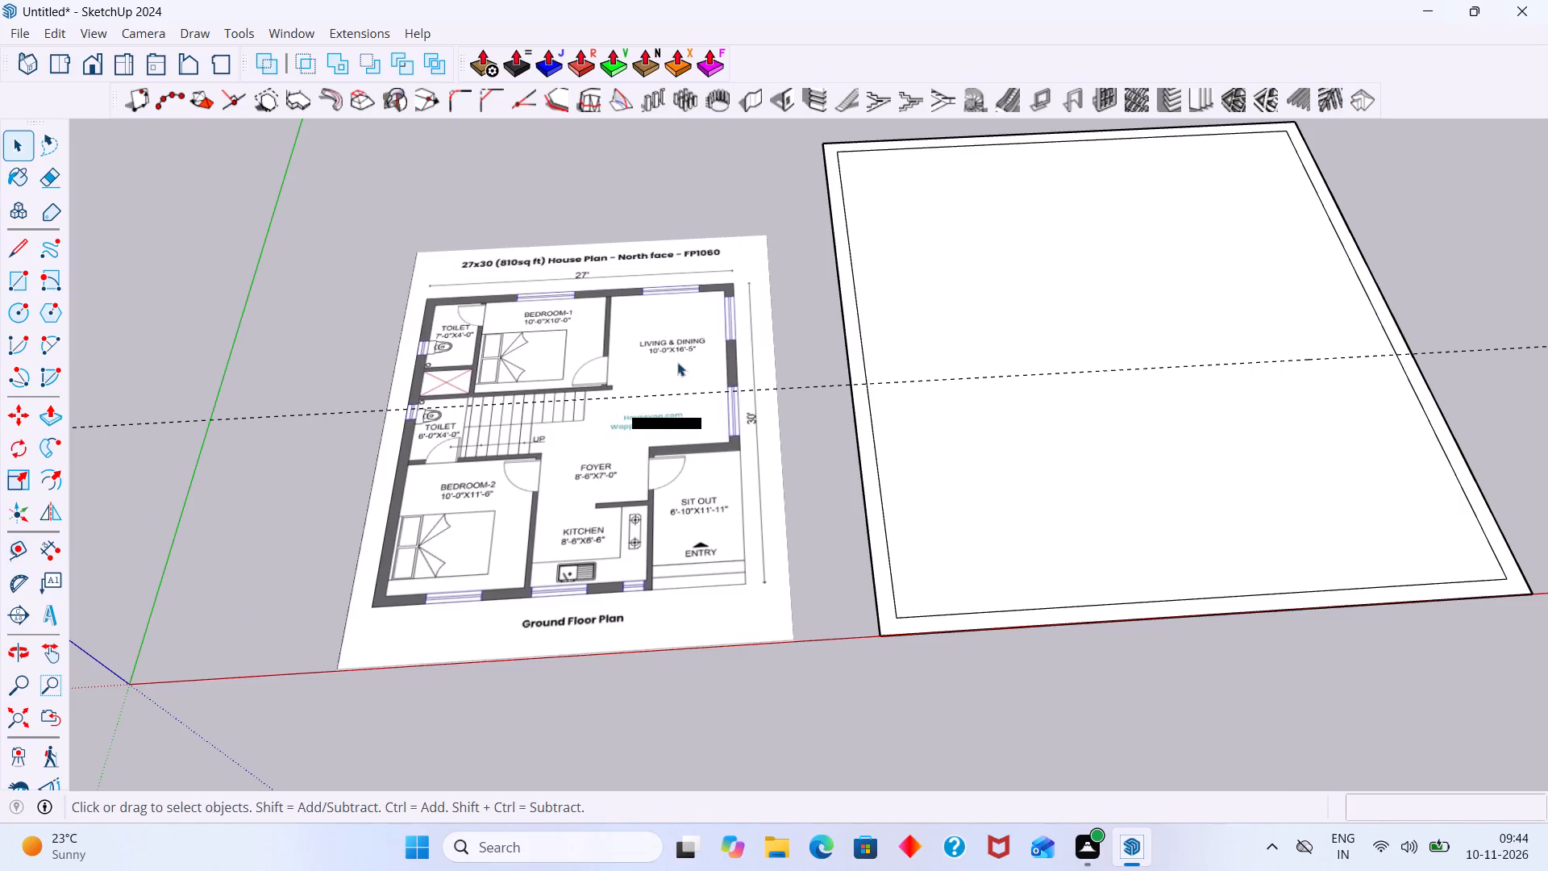
# Outline the sit out with a 6'10" line along the guide from the inner side edge and a perpendicular line to the inner near edge.
pyautogui.moveTo(698, 421); pyautogui.dragTo(733, 426, button='middle')
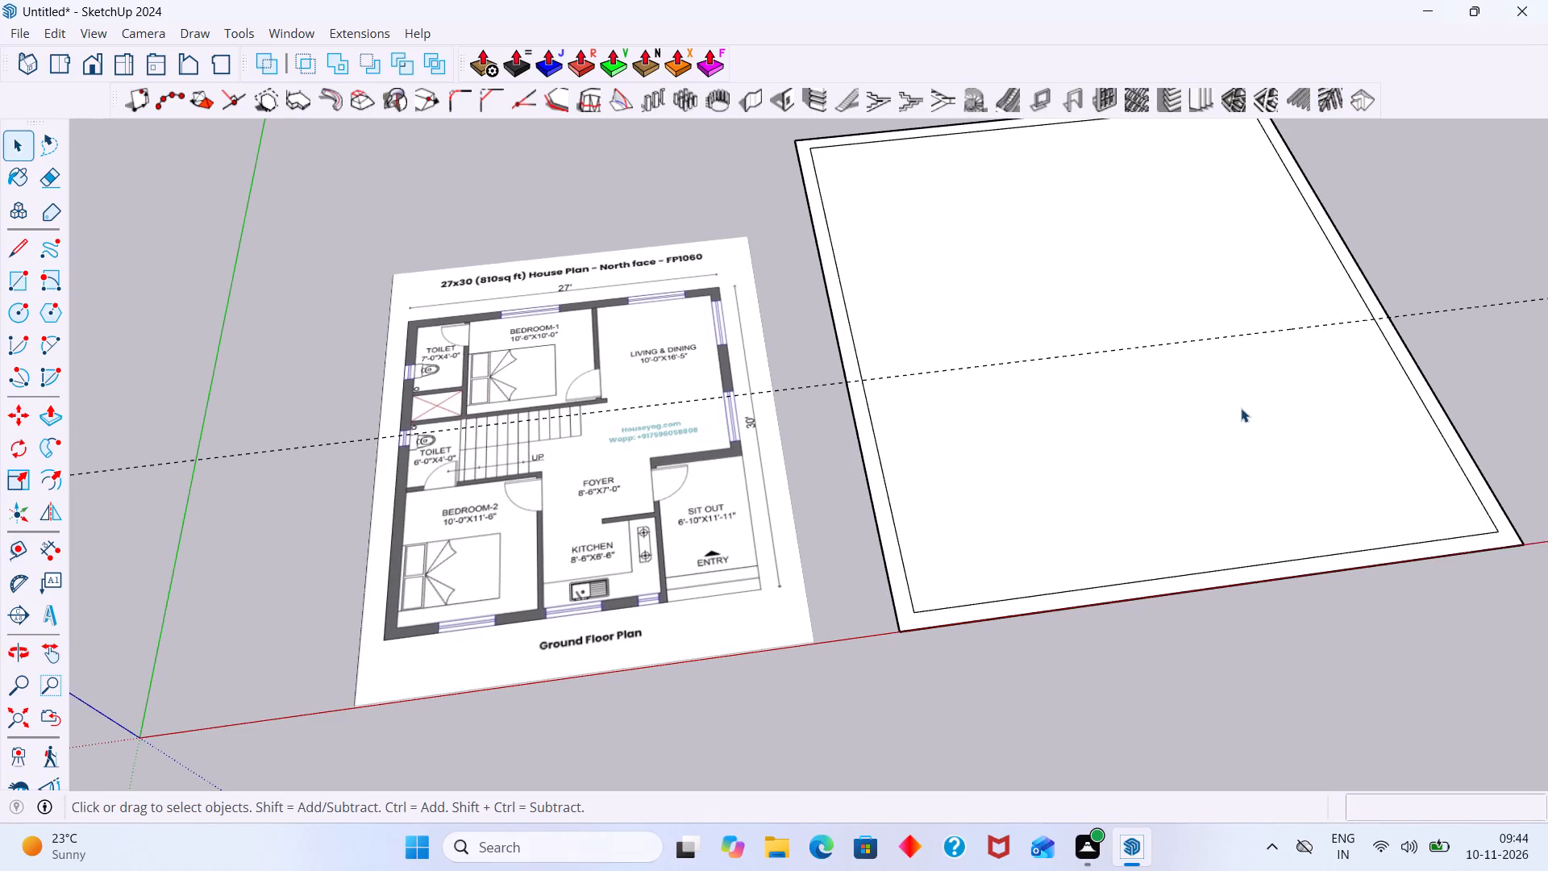
pyautogui.press('l')
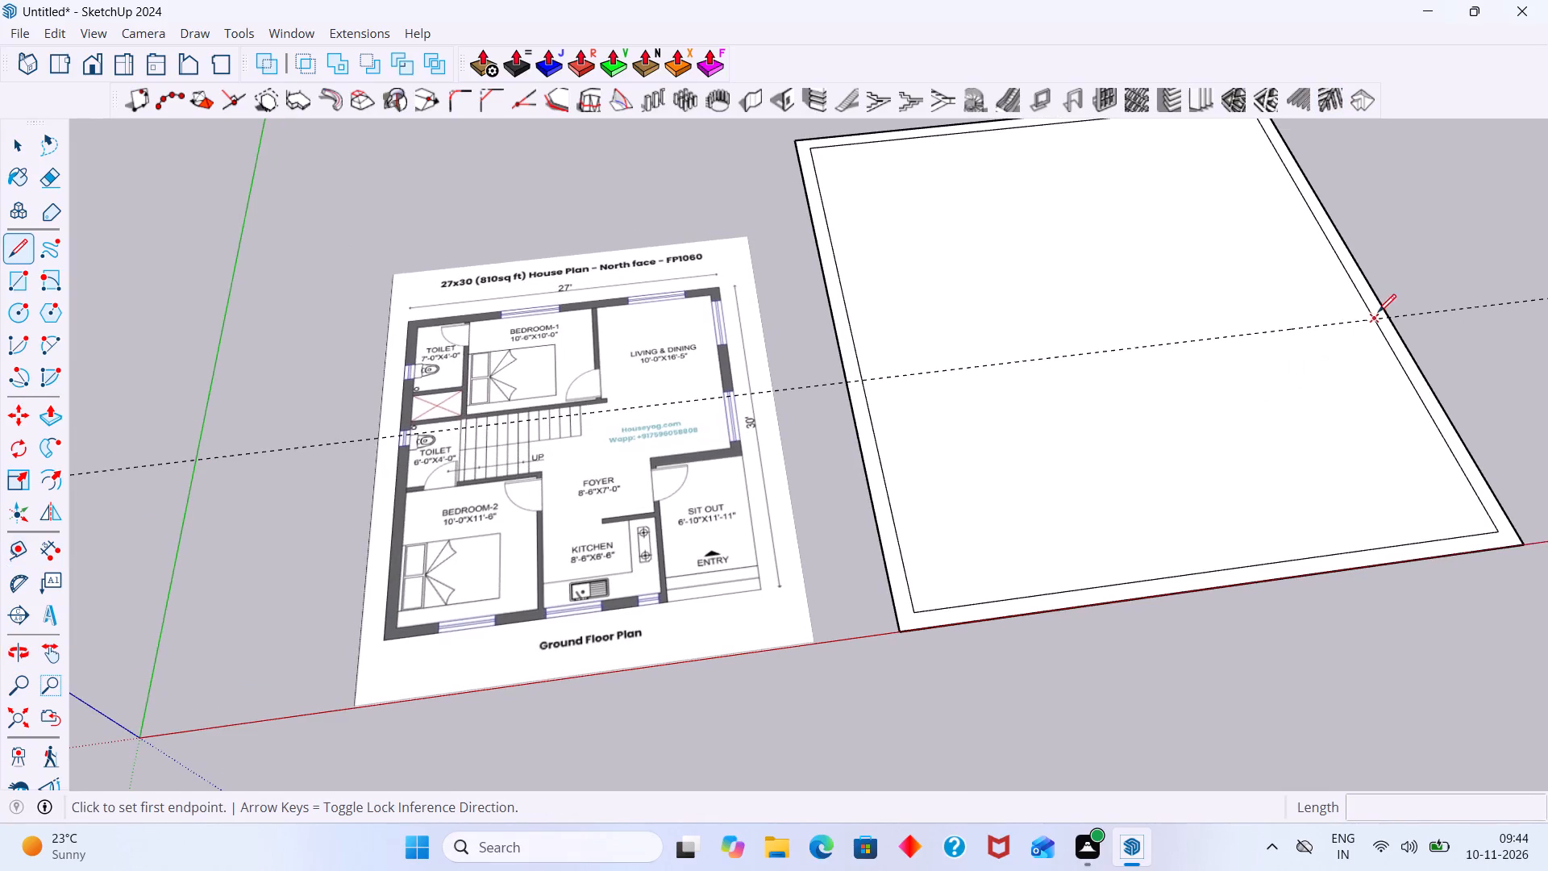
pyautogui.click(1376, 320)
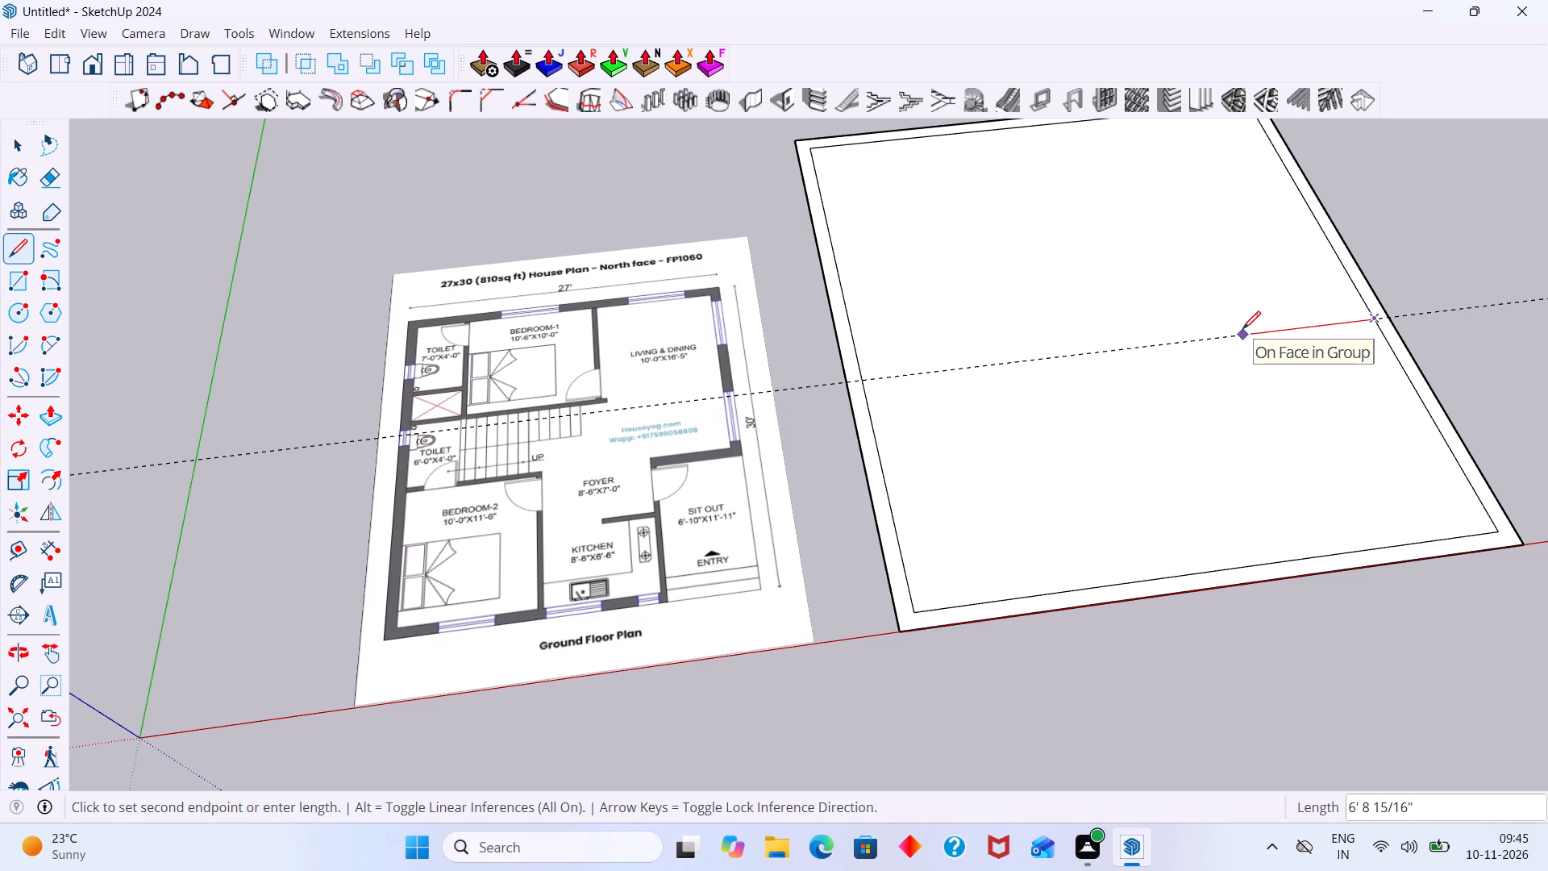
pyautogui.write("6'10")
pyautogui.hotkey('shift', '"')
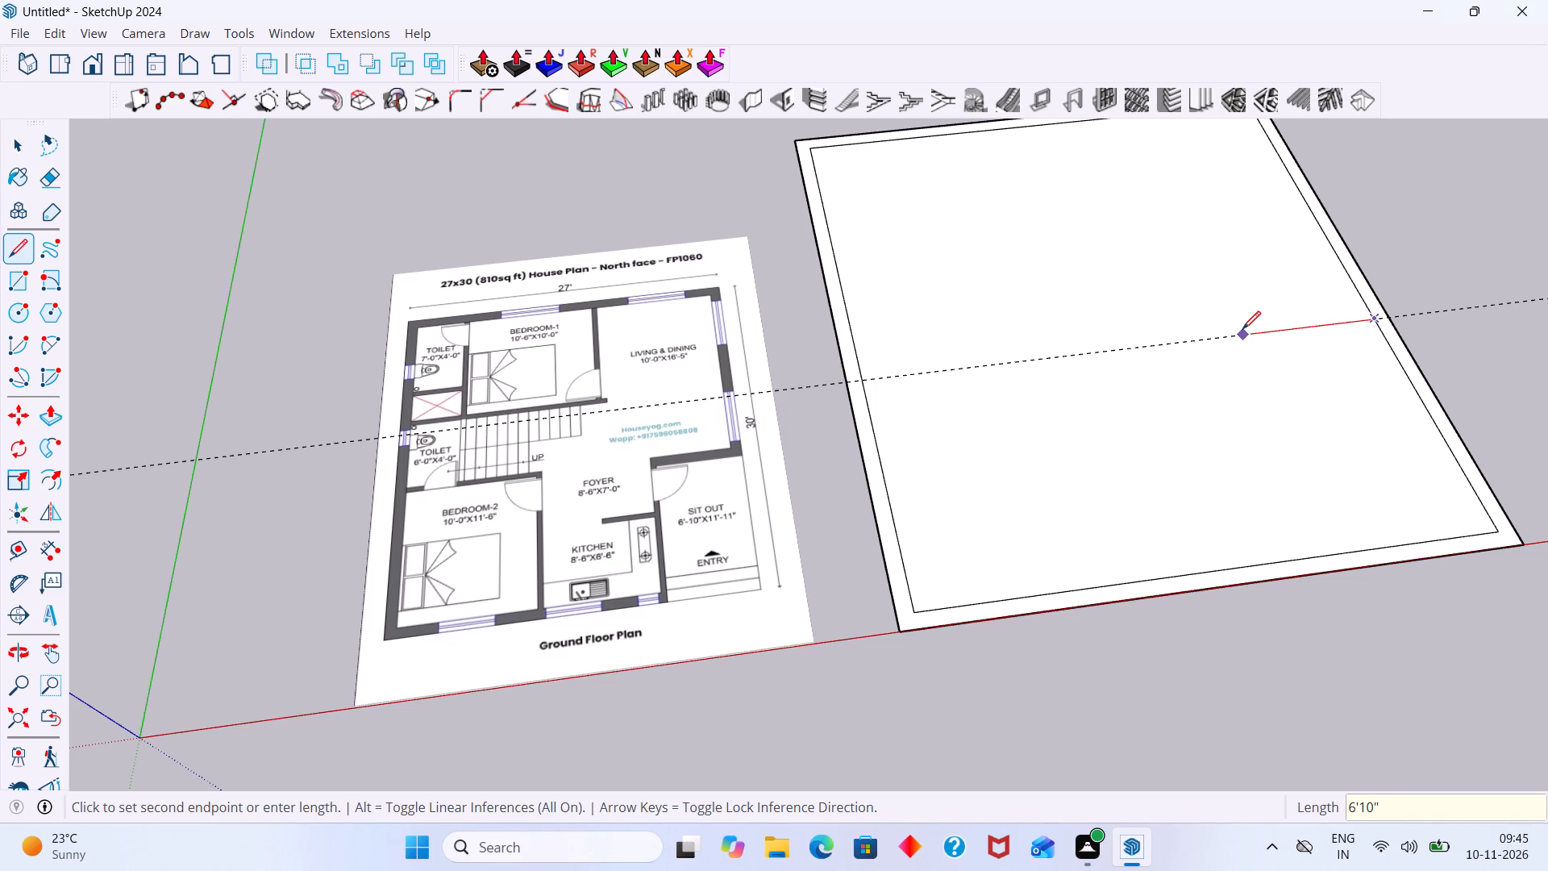
pyautogui.press('Return')
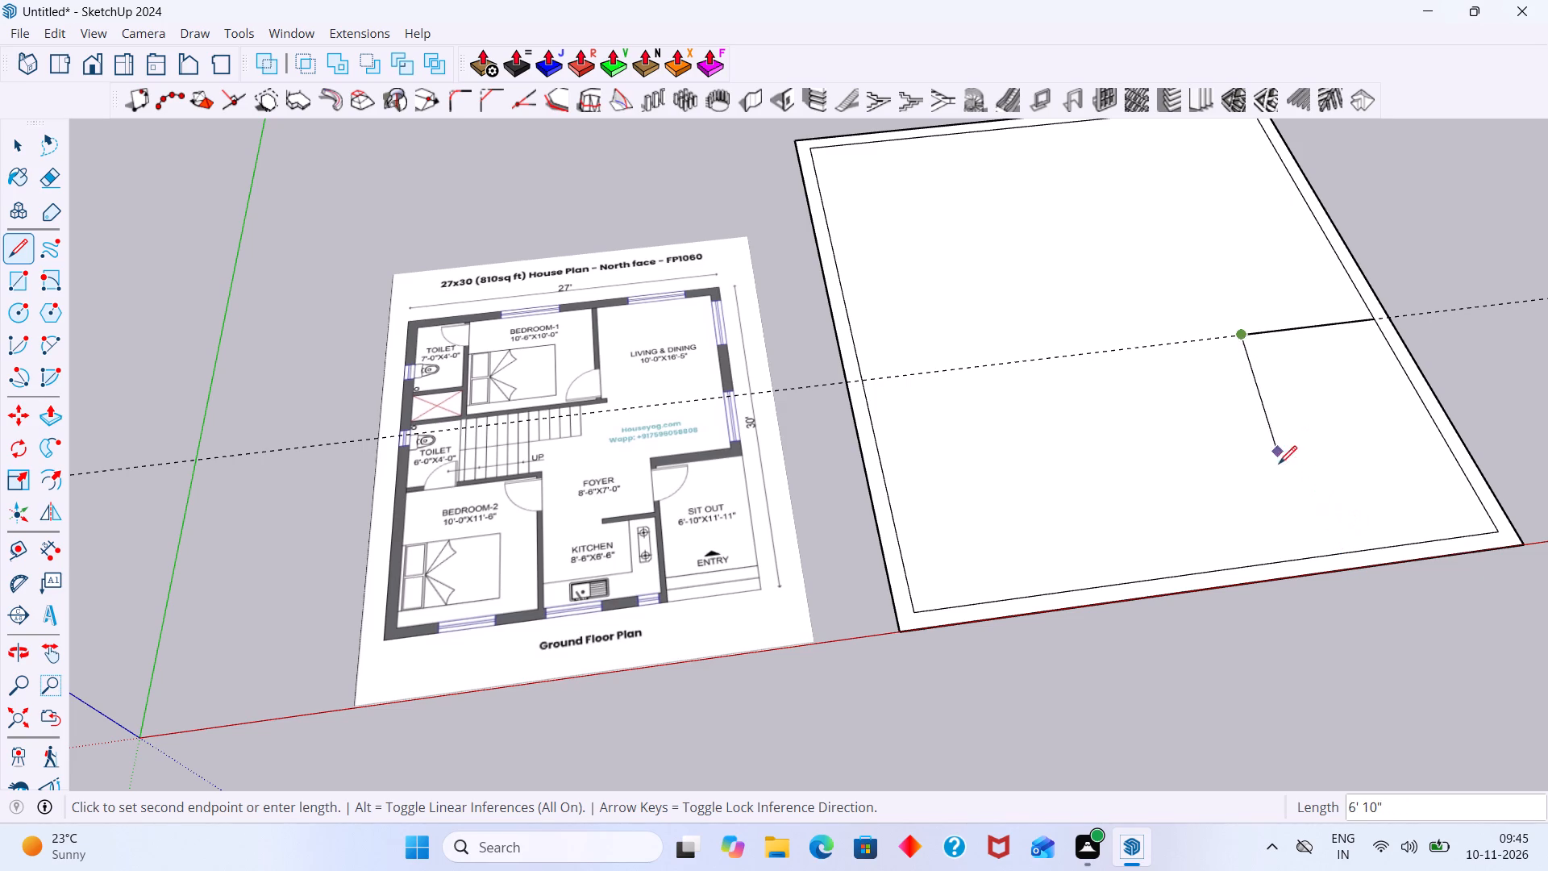
pyautogui.click(1347, 556)
pyautogui.click(1347, 556)
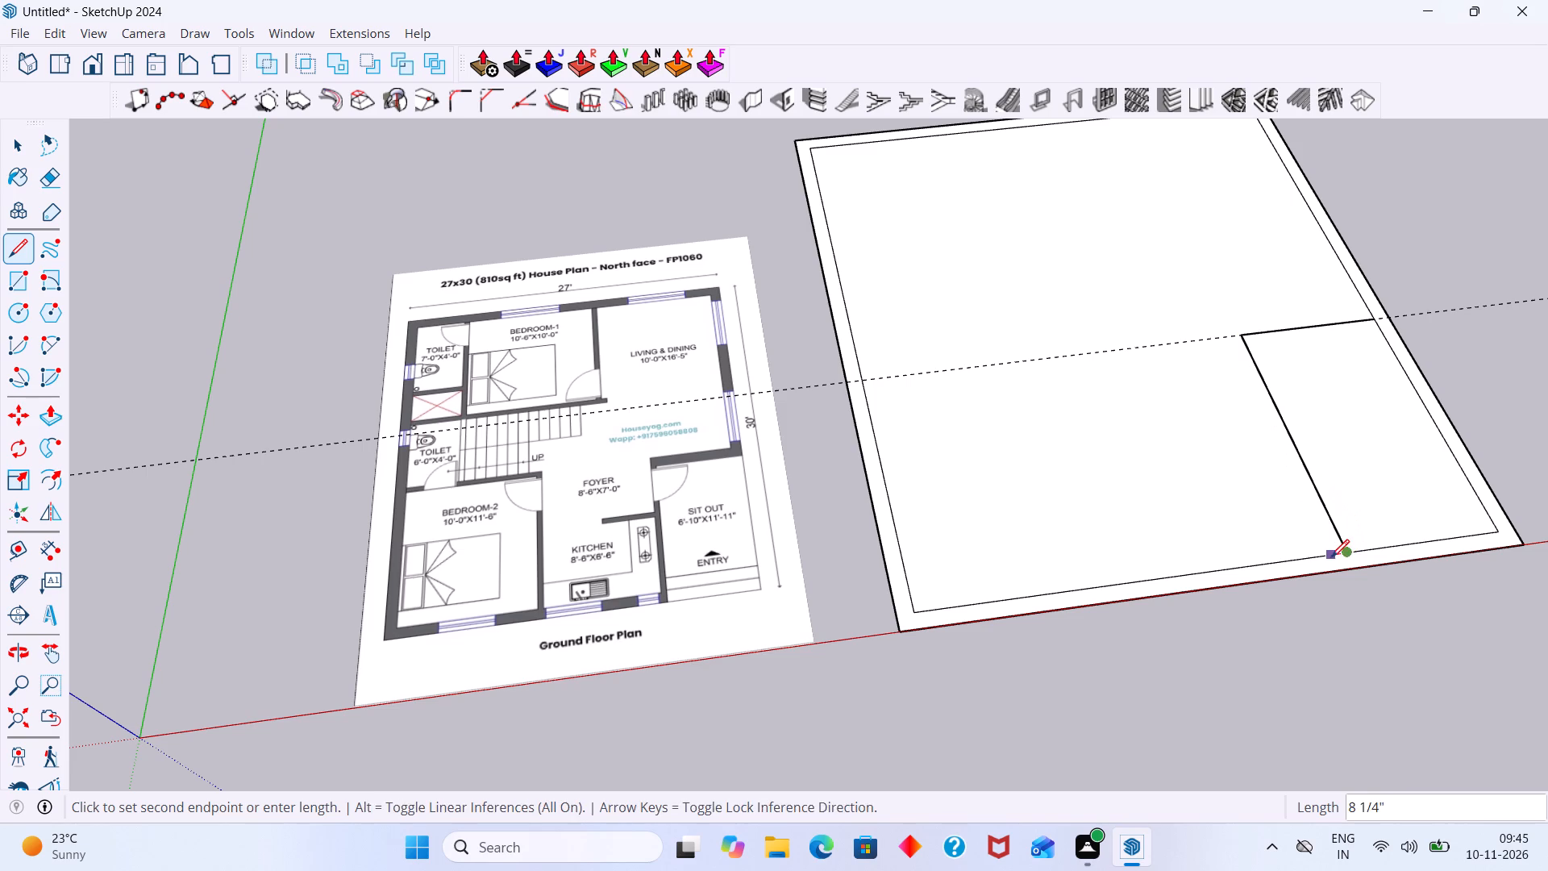
pyautogui.press('space')
# Copy the sit out's long side line 5" away from the sit out, along the red axis, for the wall thickness.
pyautogui.click(1325, 503)
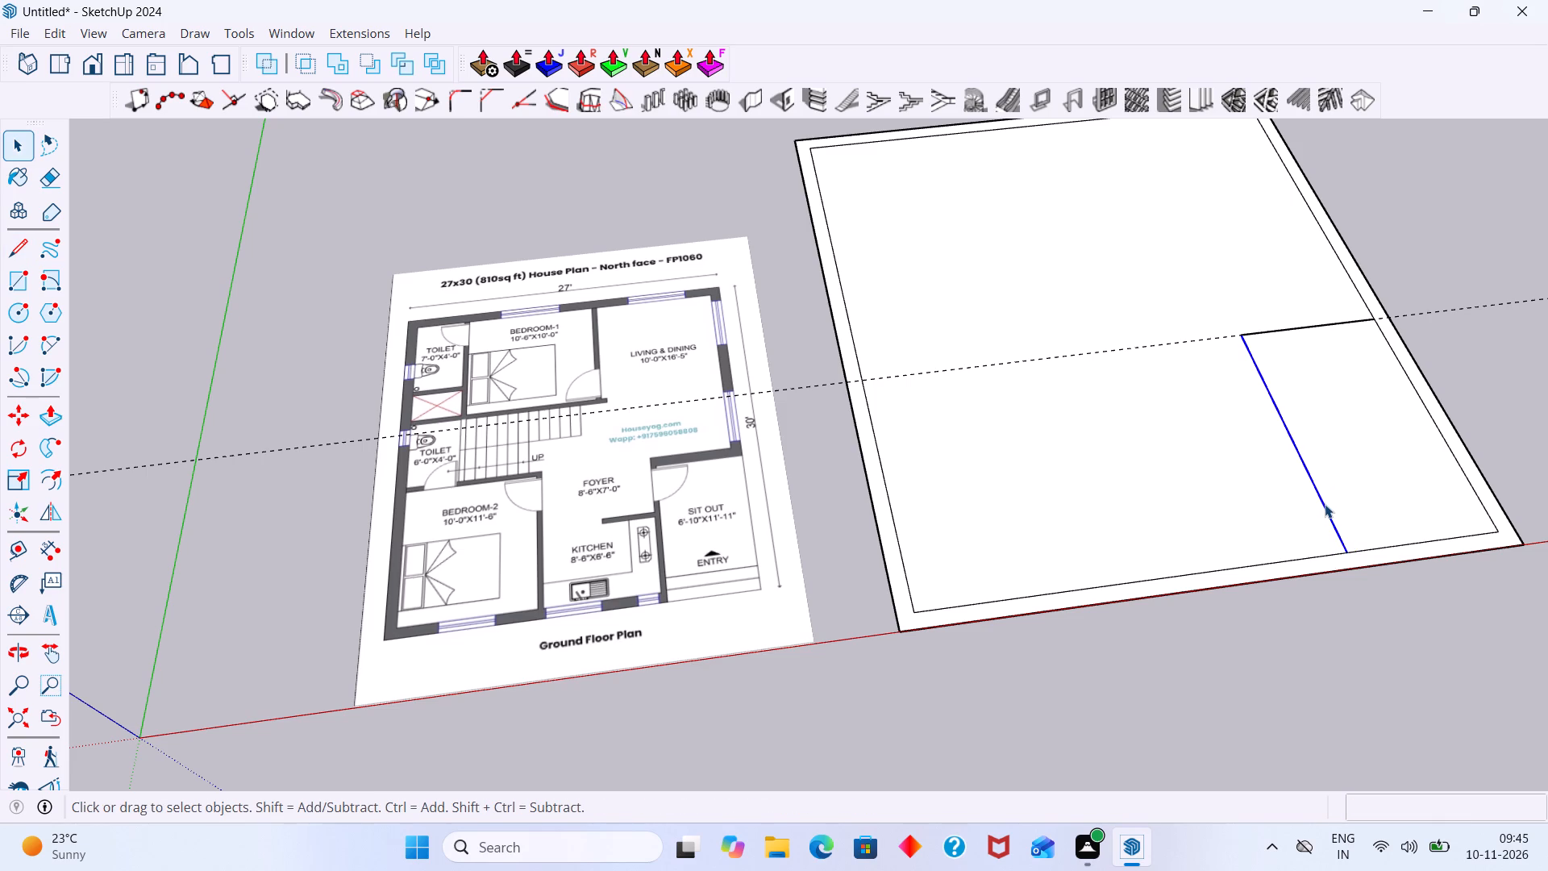
pyautogui.press('m')
pyautogui.click(1325, 505)
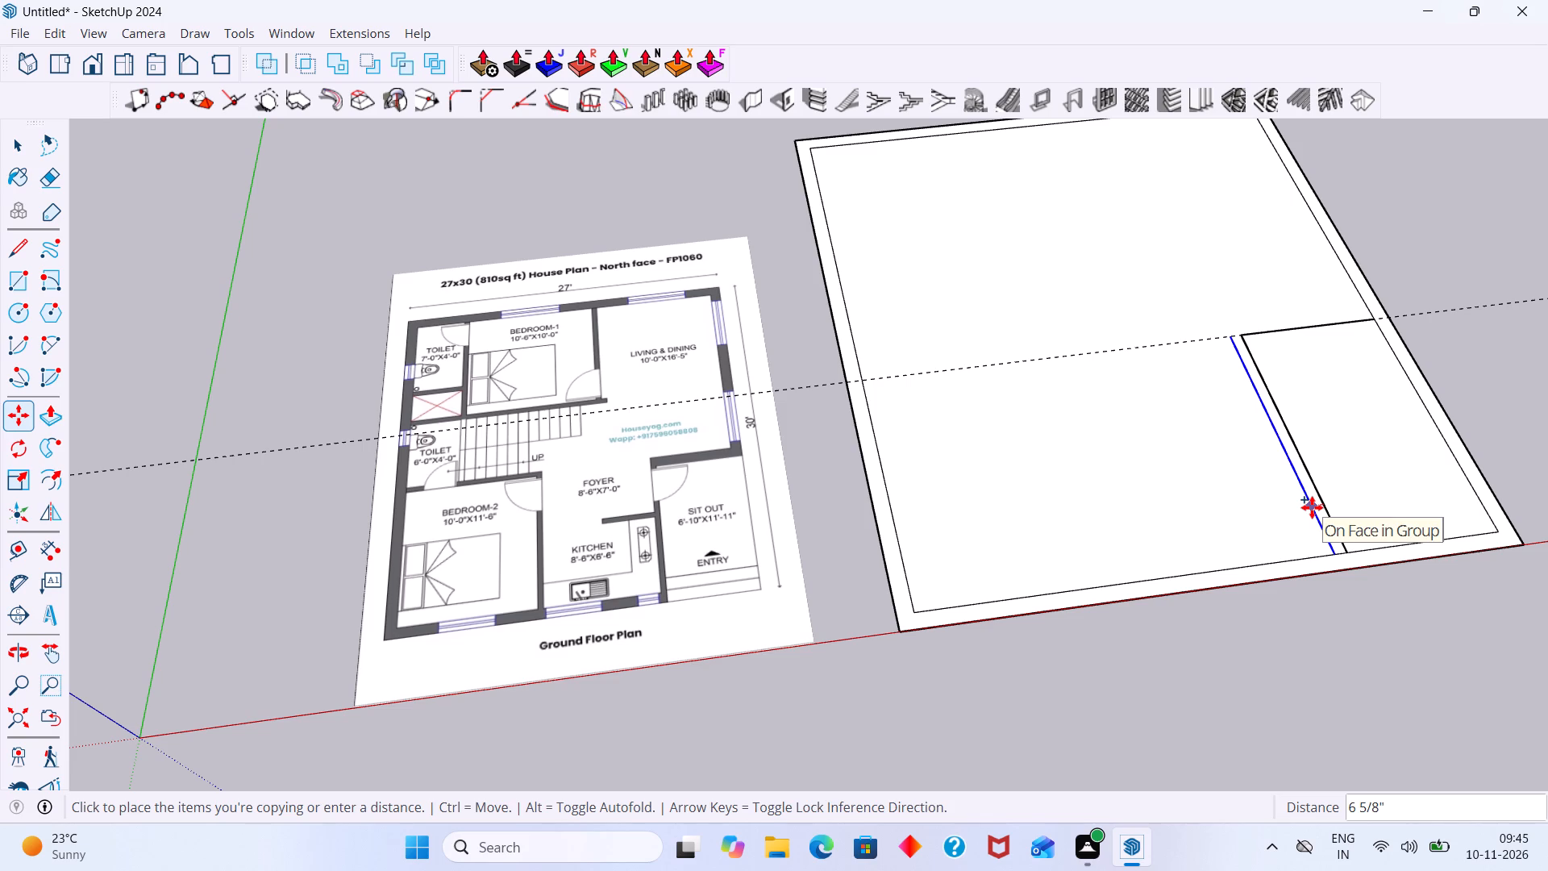
pyautogui.press('5')
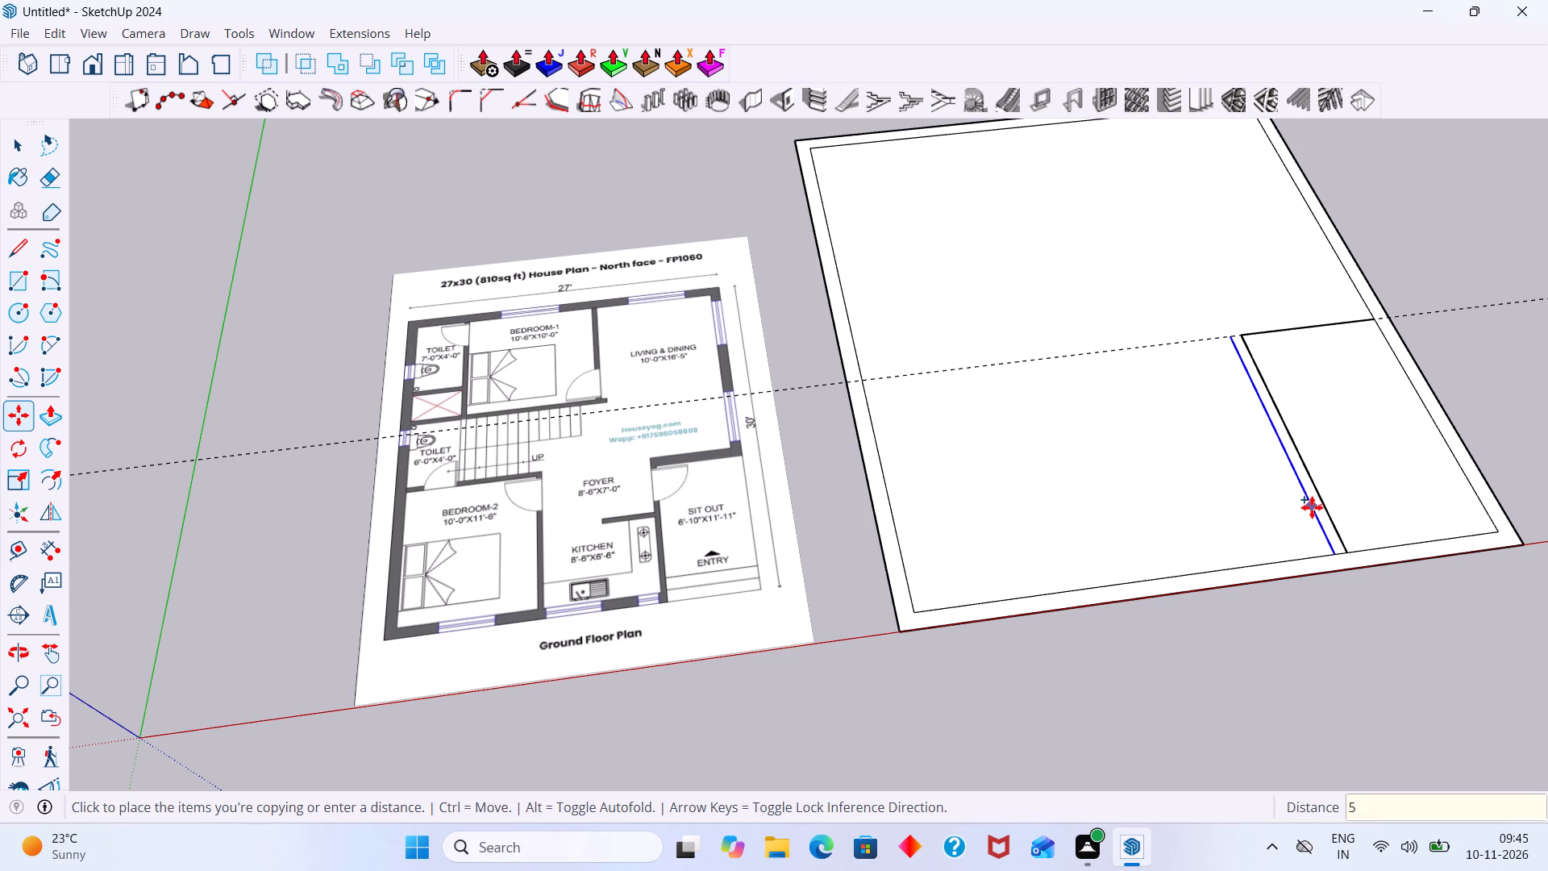
pyautogui.hotkey('shift', '"')
pyautogui.press('Return')
pyautogui.press('space')
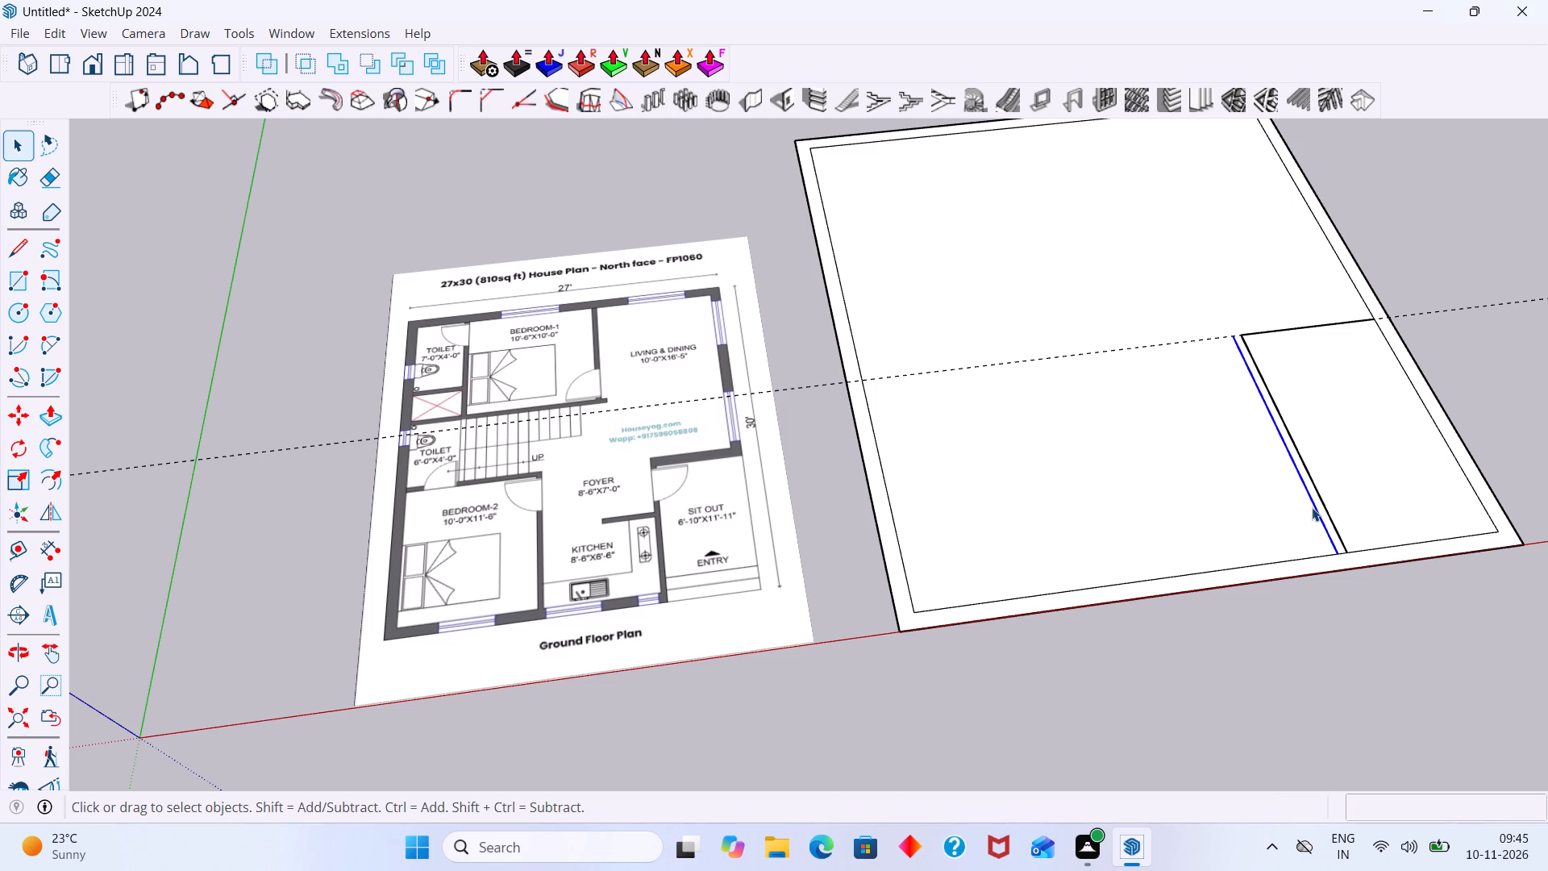
# Delete the sit out's original long side line, keeping only its offset copy.
pyautogui.click(1315, 481)
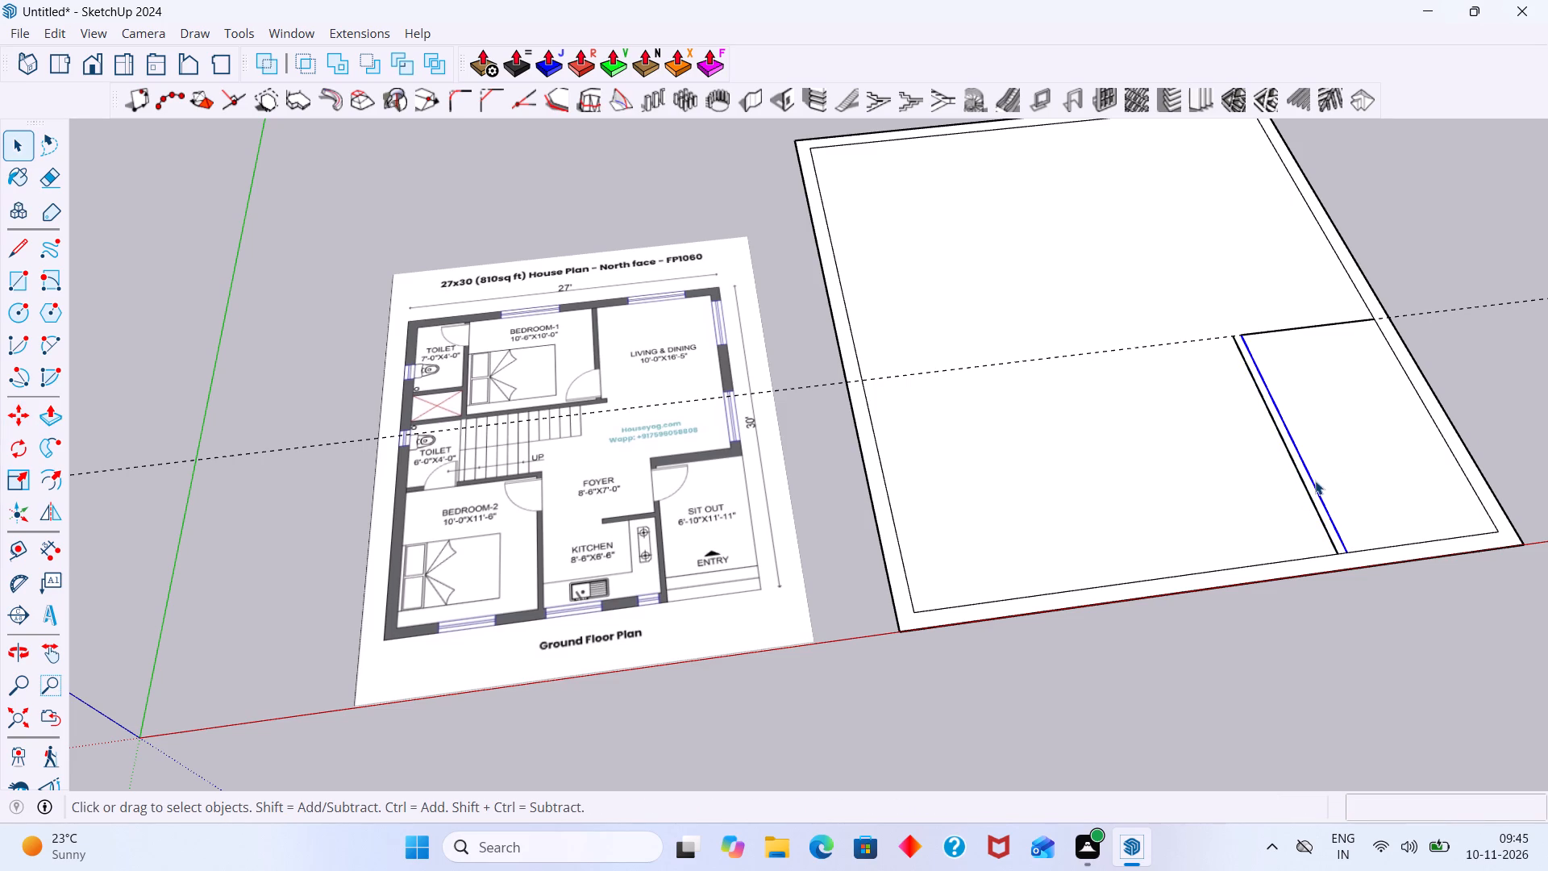
pyautogui.press('Delete')
# Draw a short line along the guide joining the sit out's far line to the end of the offset side line.
pyautogui.press('l')
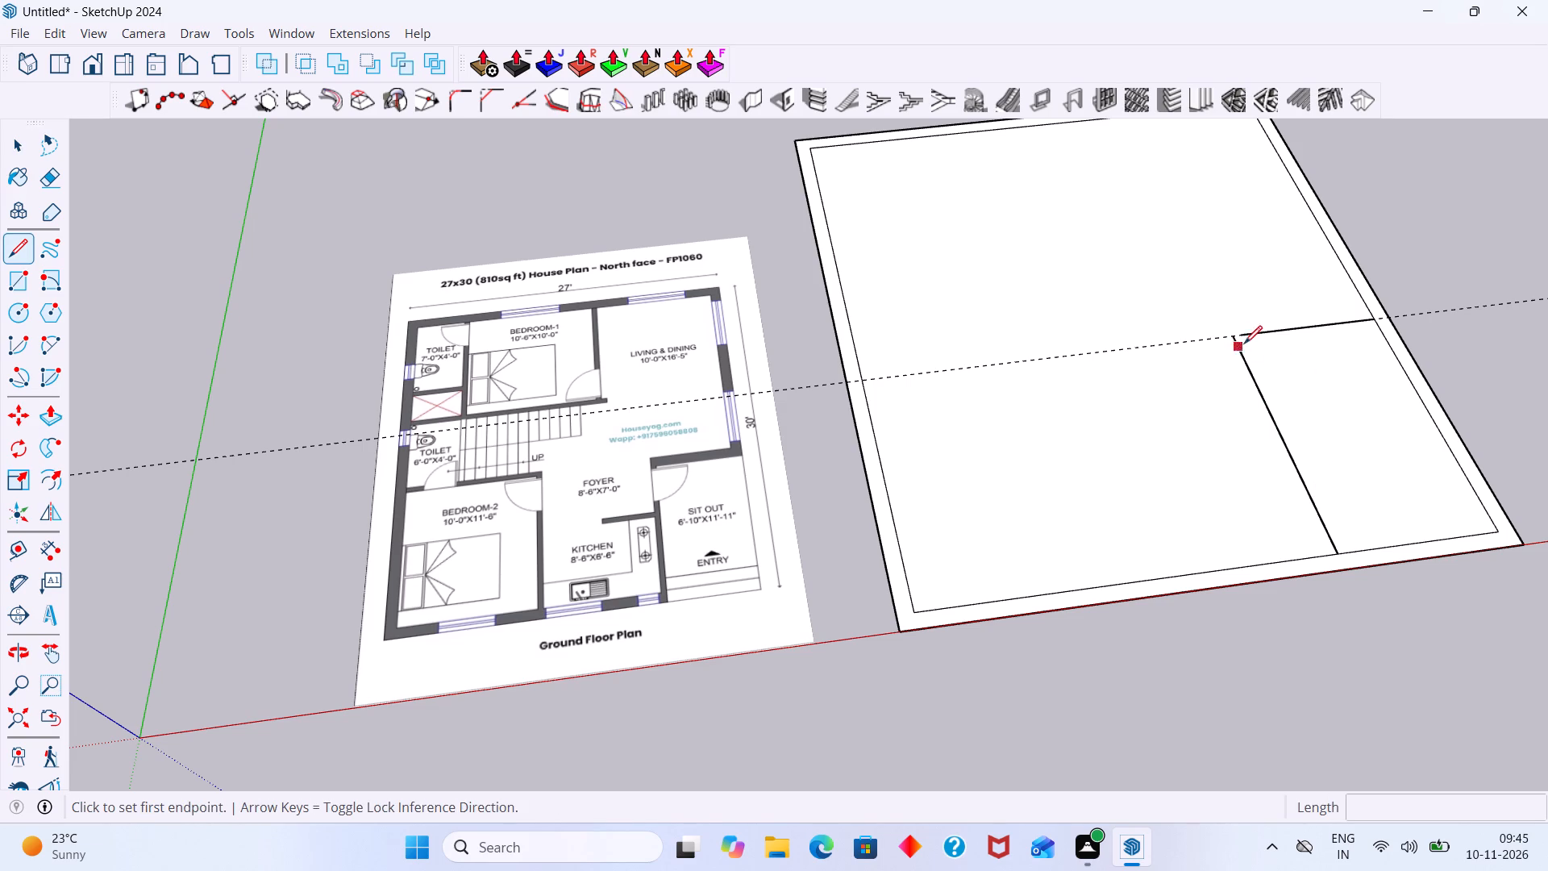
pyautogui.scroll(12, 1197, 332)
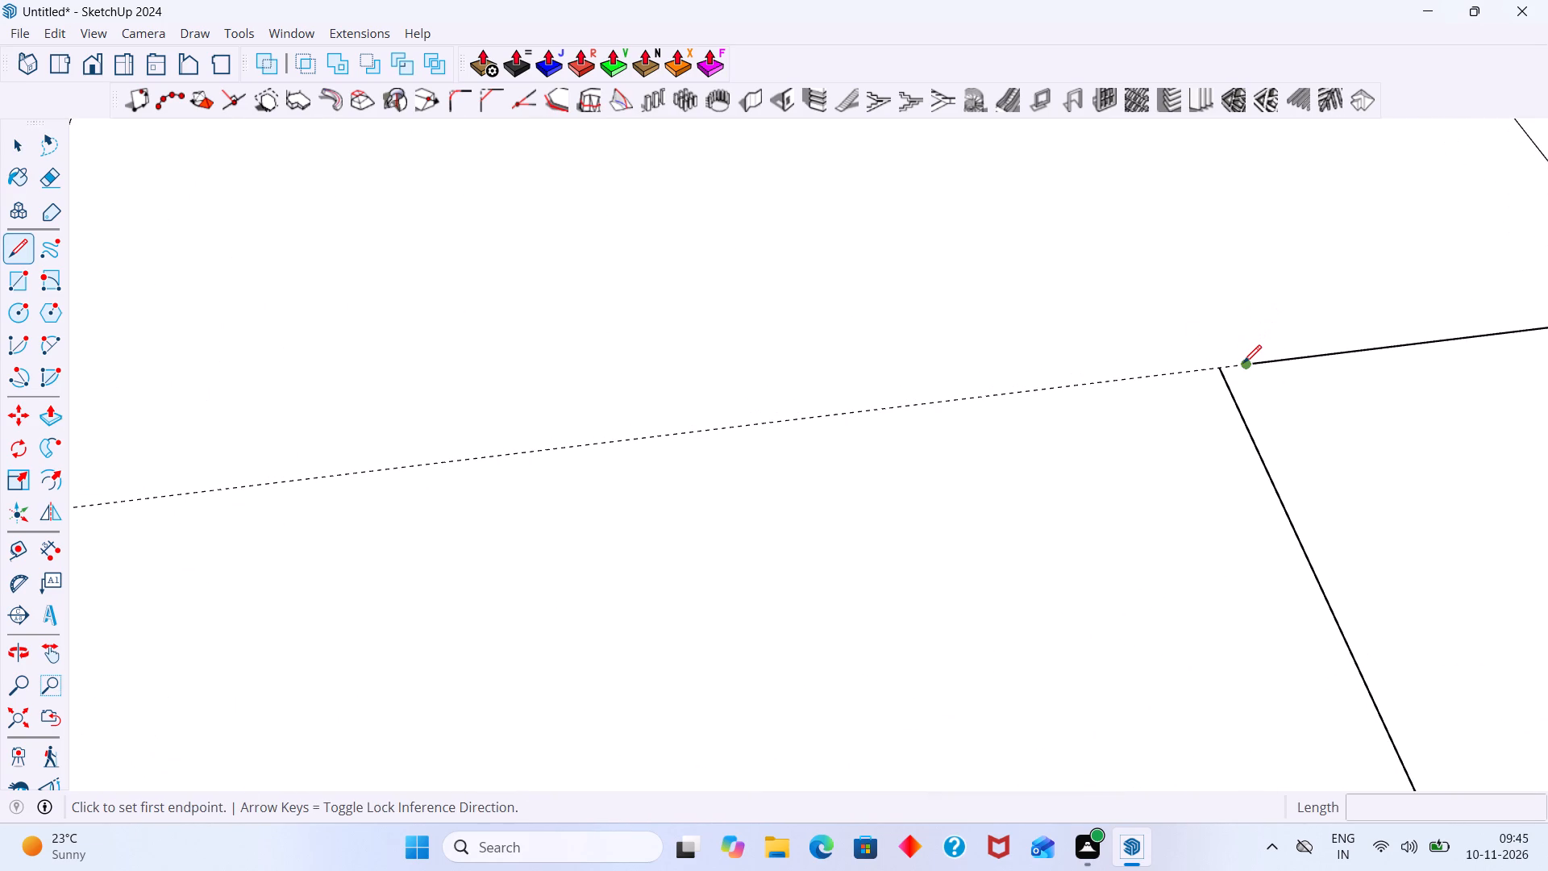
pyautogui.click(1243, 363)
pyautogui.click(1220, 369)
pyautogui.press('space')
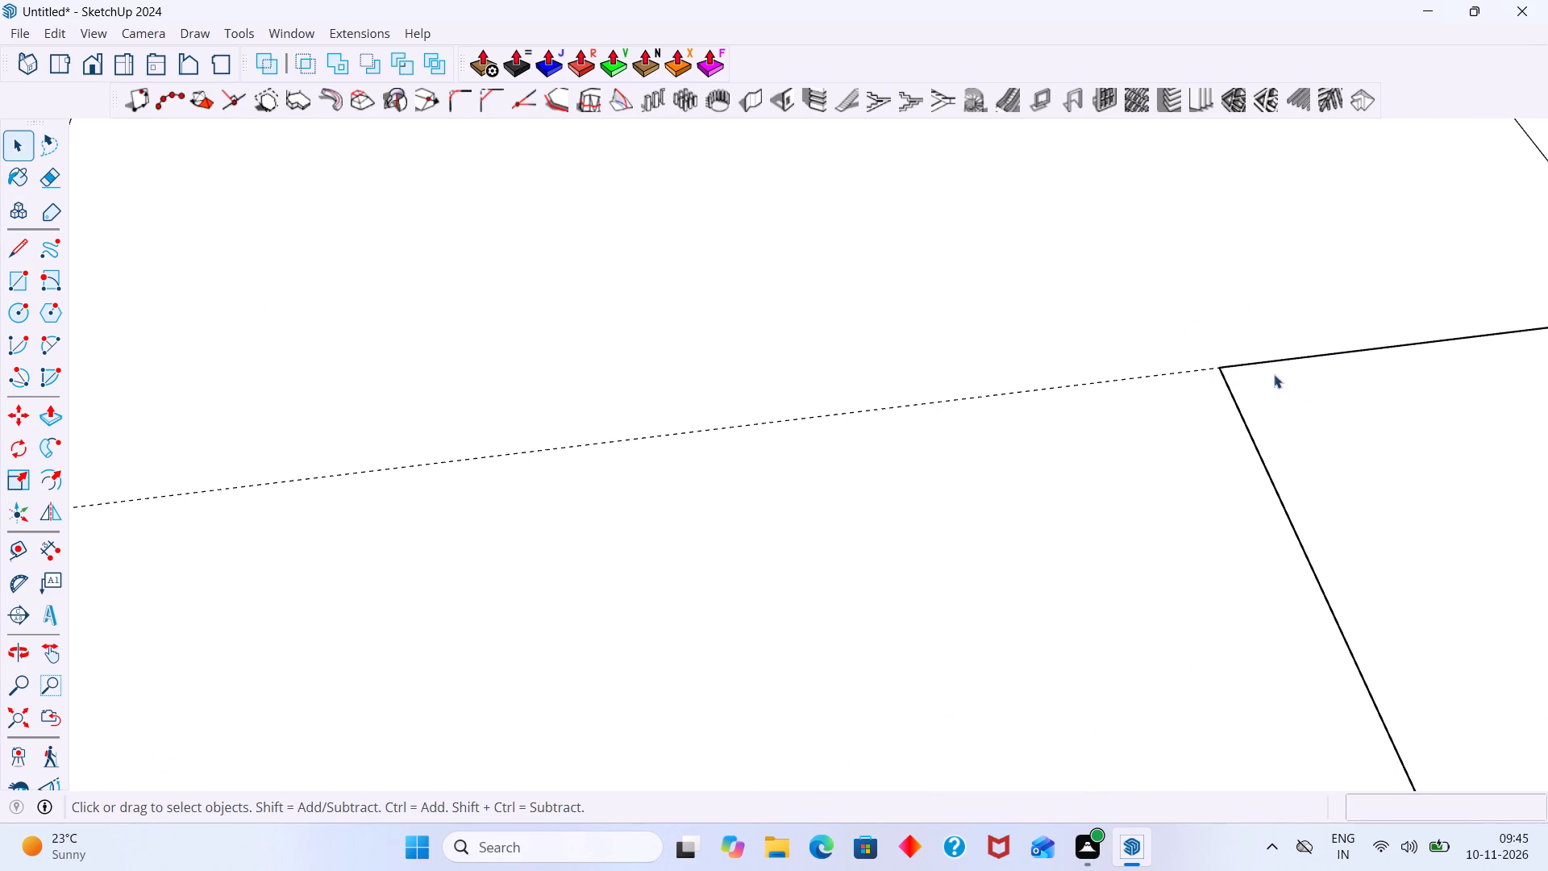
# Weld the two collinear segments of the sit out's far line into a single edge.
pyautogui.scroll(-8, 1291, 402)
pyautogui.scroll(3, 1290, 393)
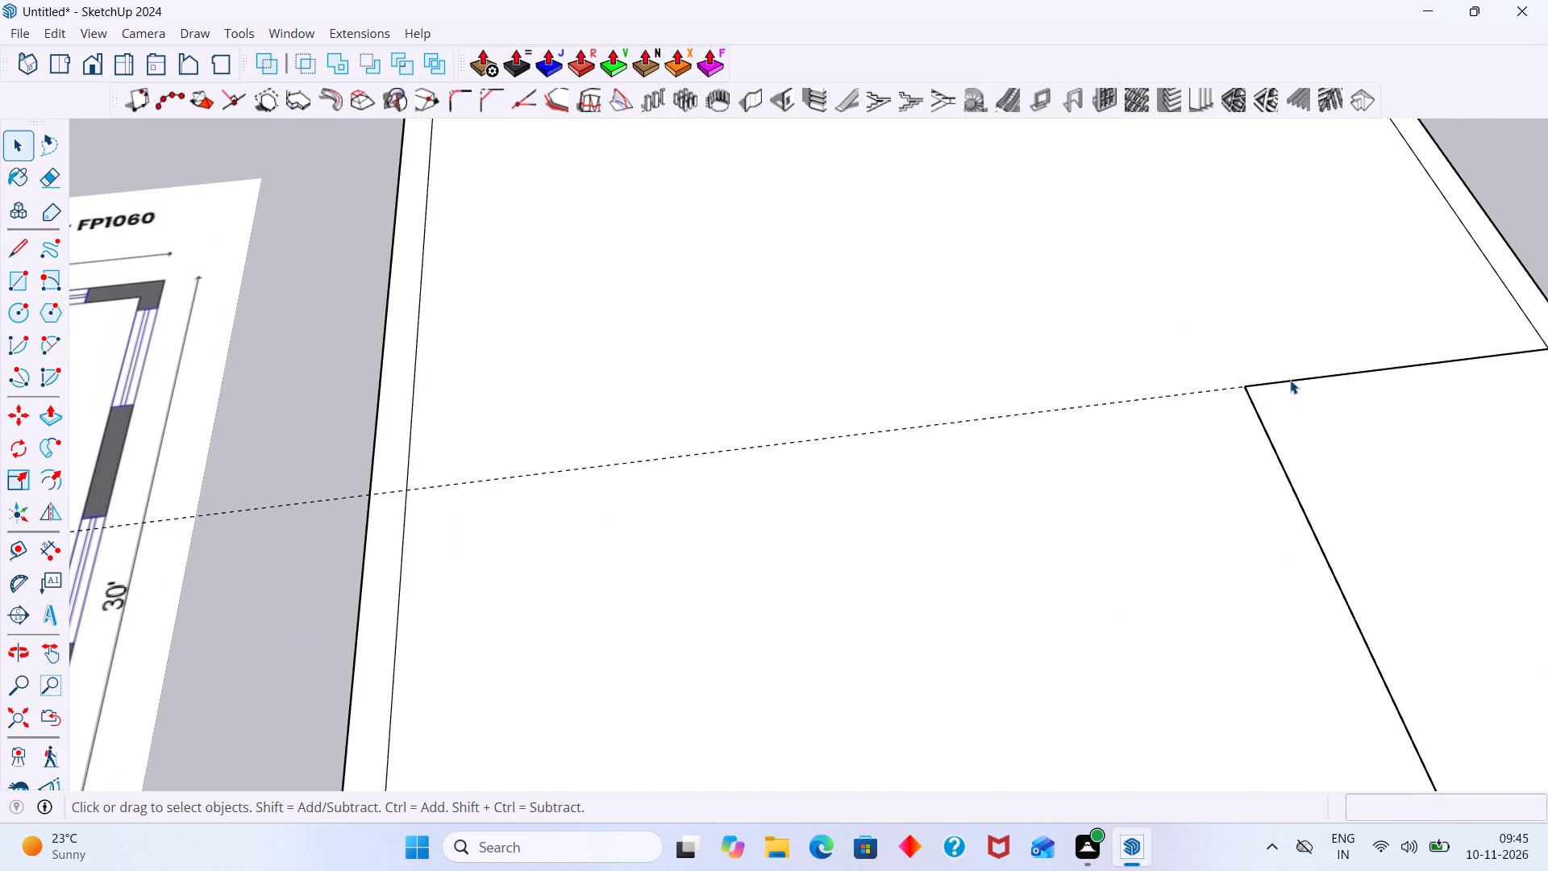
pyautogui.click(1290, 380)
pyautogui.keyDown('shift'); pyautogui.click(1258, 382); pyautogui.keyUp('shift')
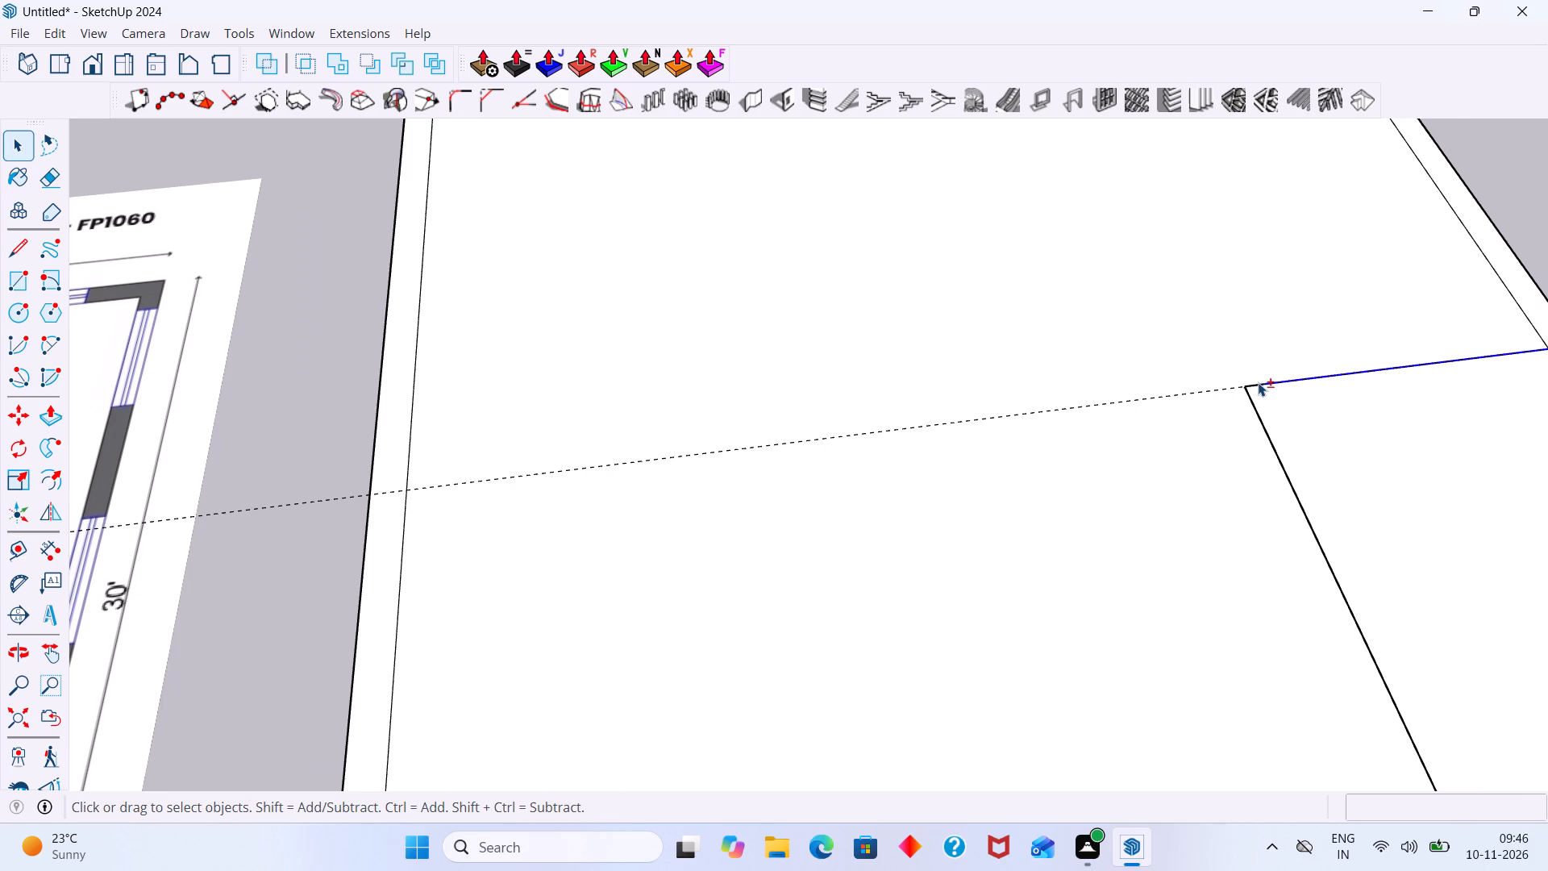
pyautogui.rightClick(1258, 382)
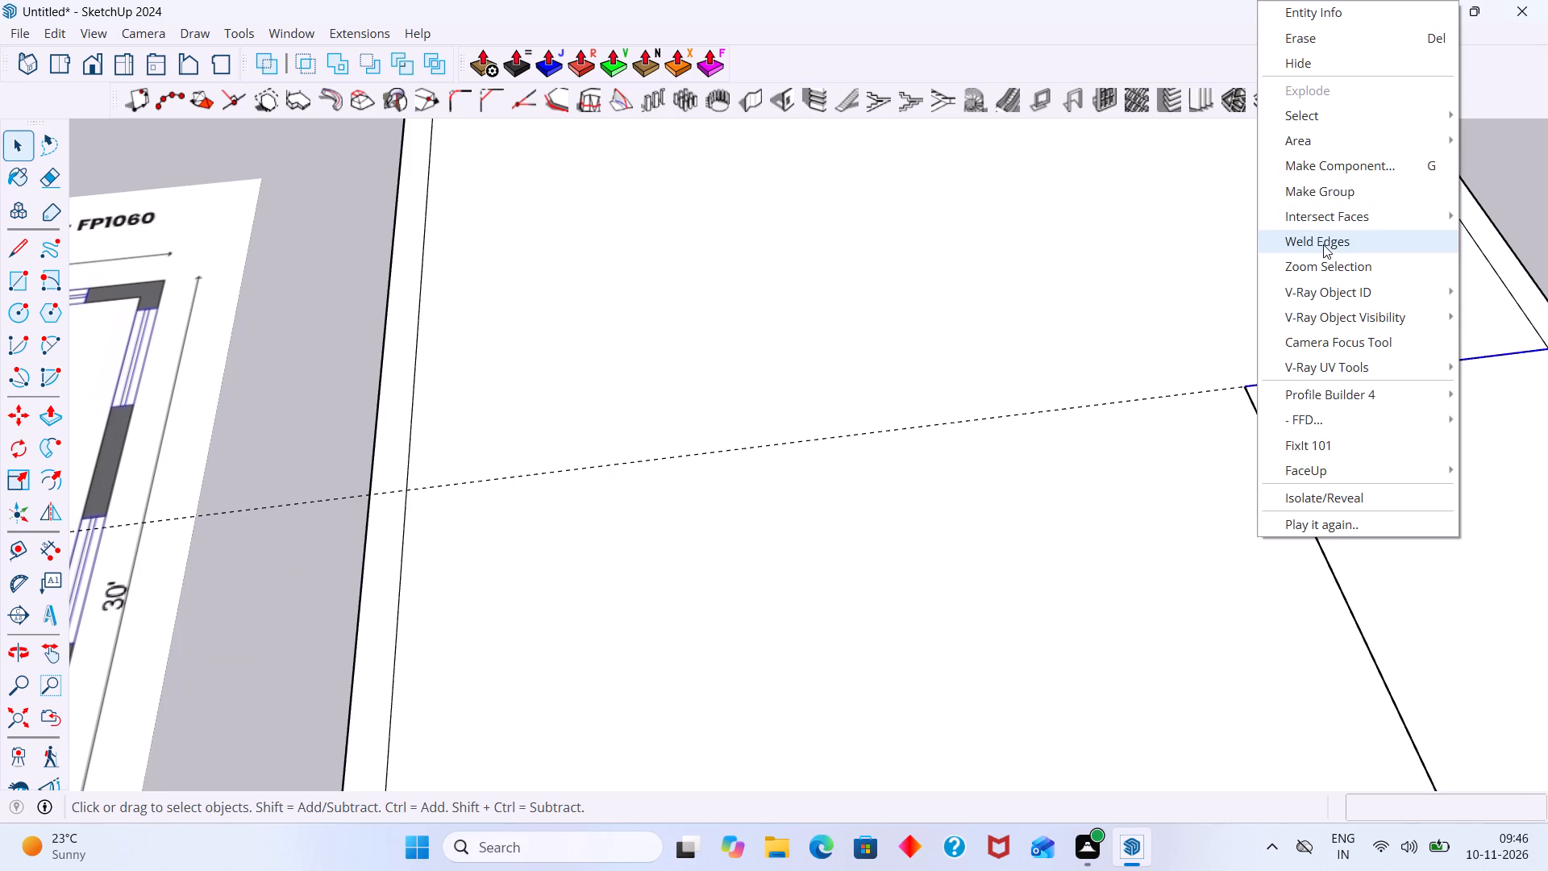
pyautogui.click(1323, 244)
pyautogui.scroll(-2, 1353, 263)
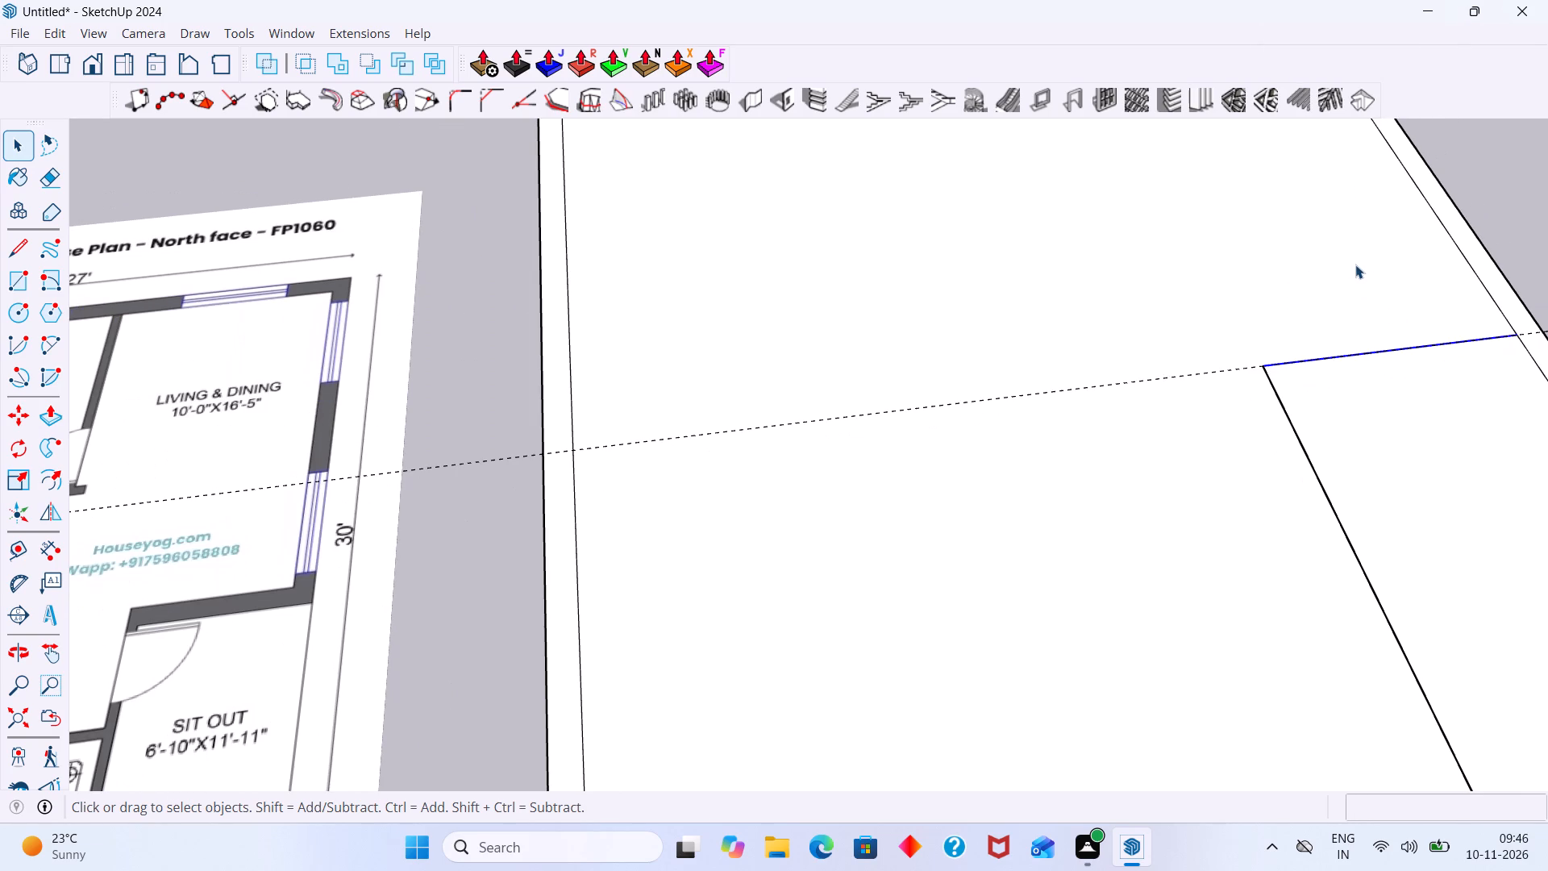
pyautogui.scroll(-7, 1446, 298)
pyautogui.click(1486, 257)
# Copy the sit out's far line 9" into the sit out, along the green axis, for the outer wall thickness.
pyautogui.scroll(-3, 1472, 265)
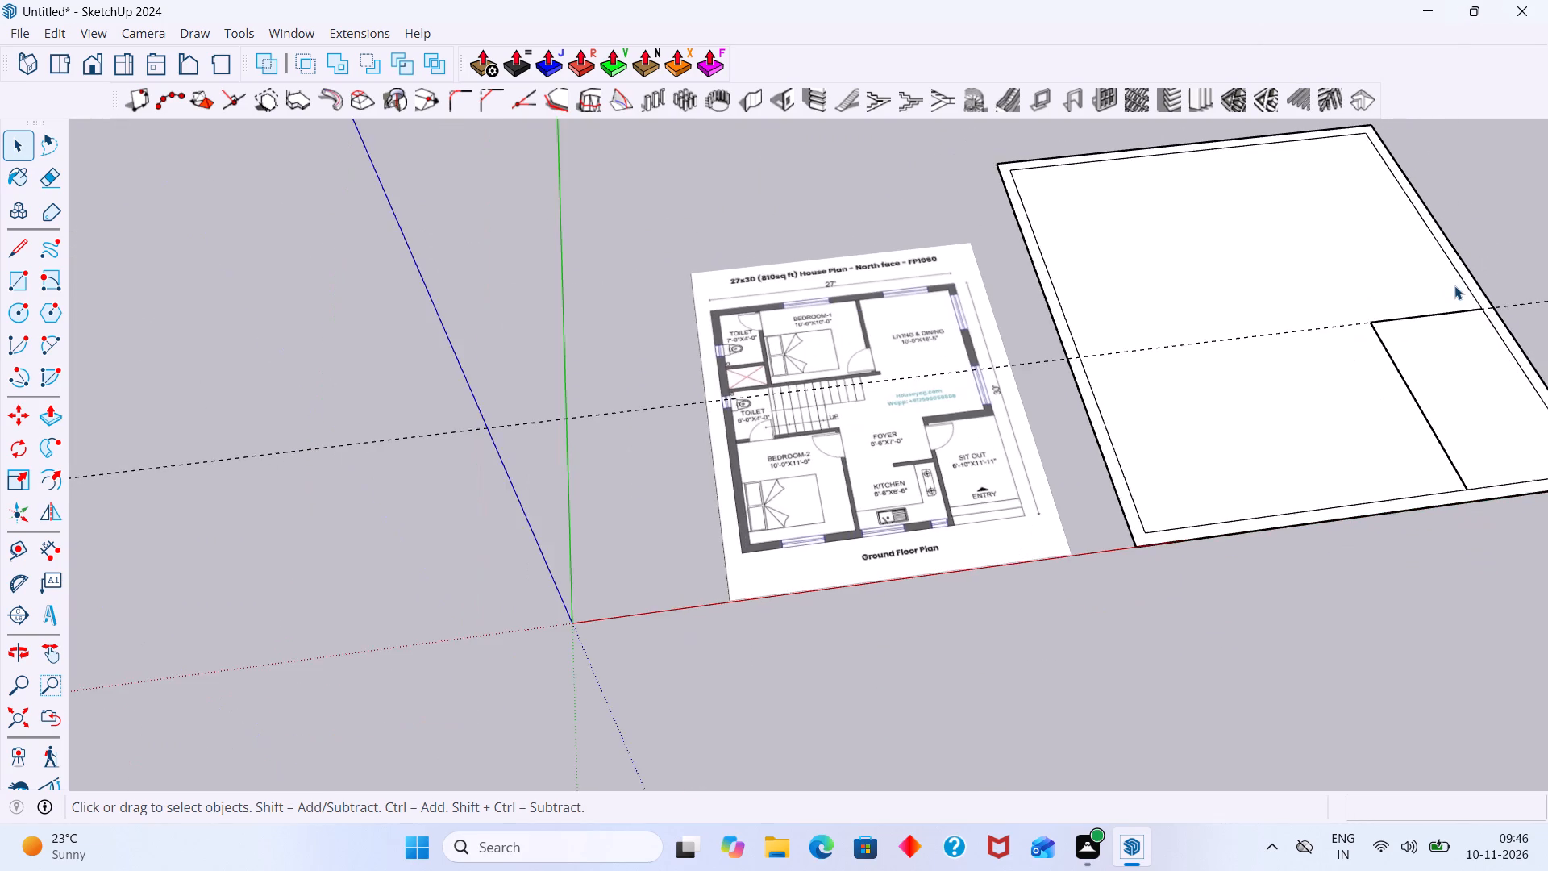
pyautogui.keyDown('shift'); pyautogui.moveTo(1446, 285); pyautogui.dragTo(1167, 268, button='middle'); pyautogui.keyUp('shift')
pyautogui.scroll(-1, 1126, 353)
pyautogui.scroll(2, 1094, 352)
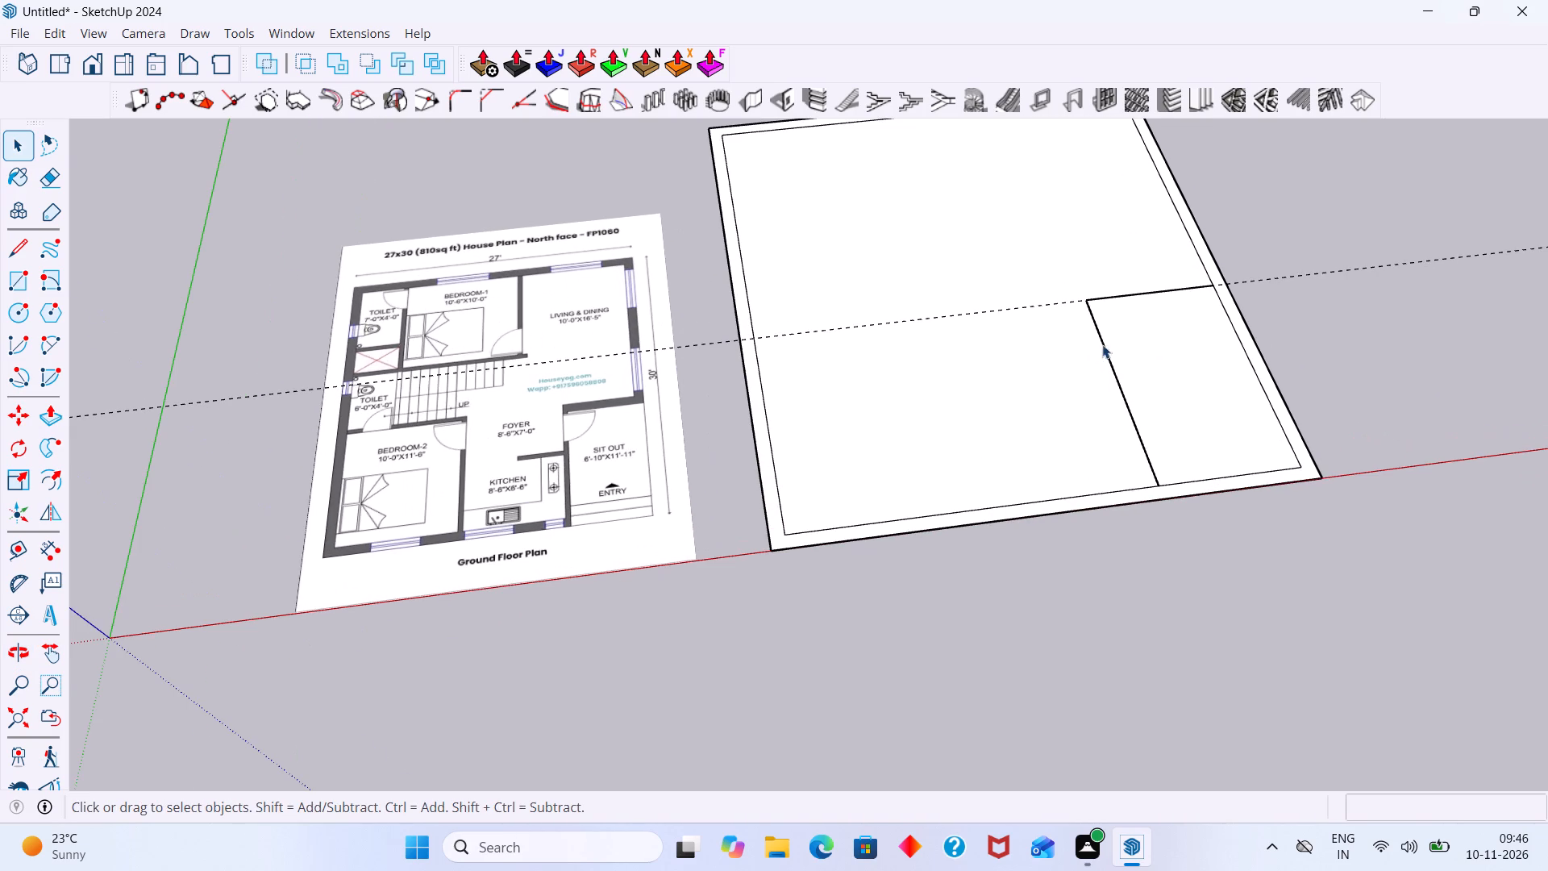
pyautogui.click(1175, 287)
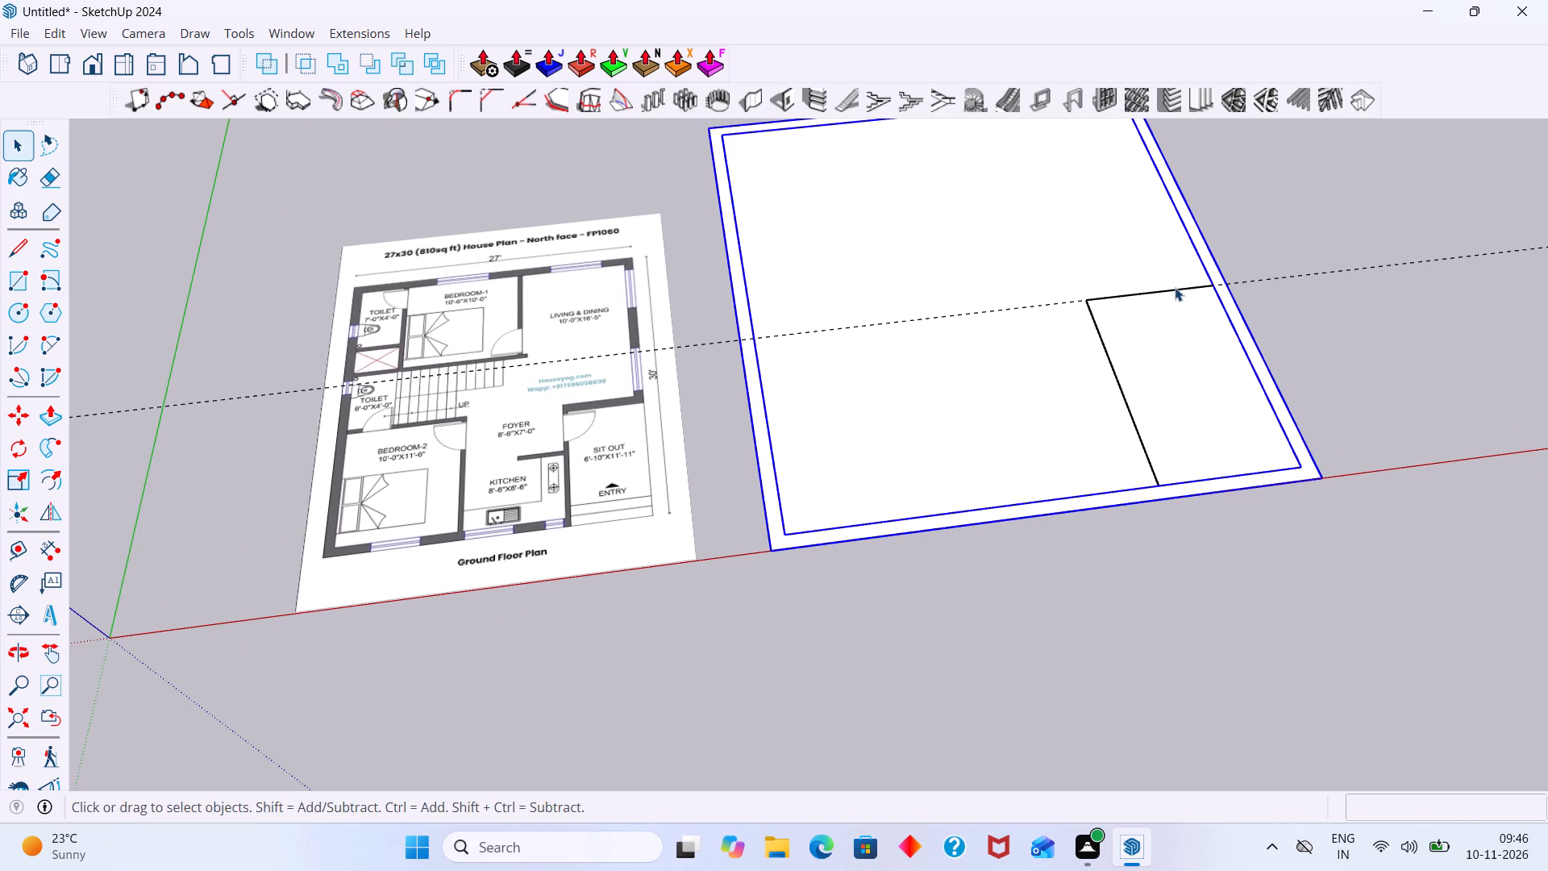
pyautogui.click(1298, 272)
pyautogui.click(1142, 293)
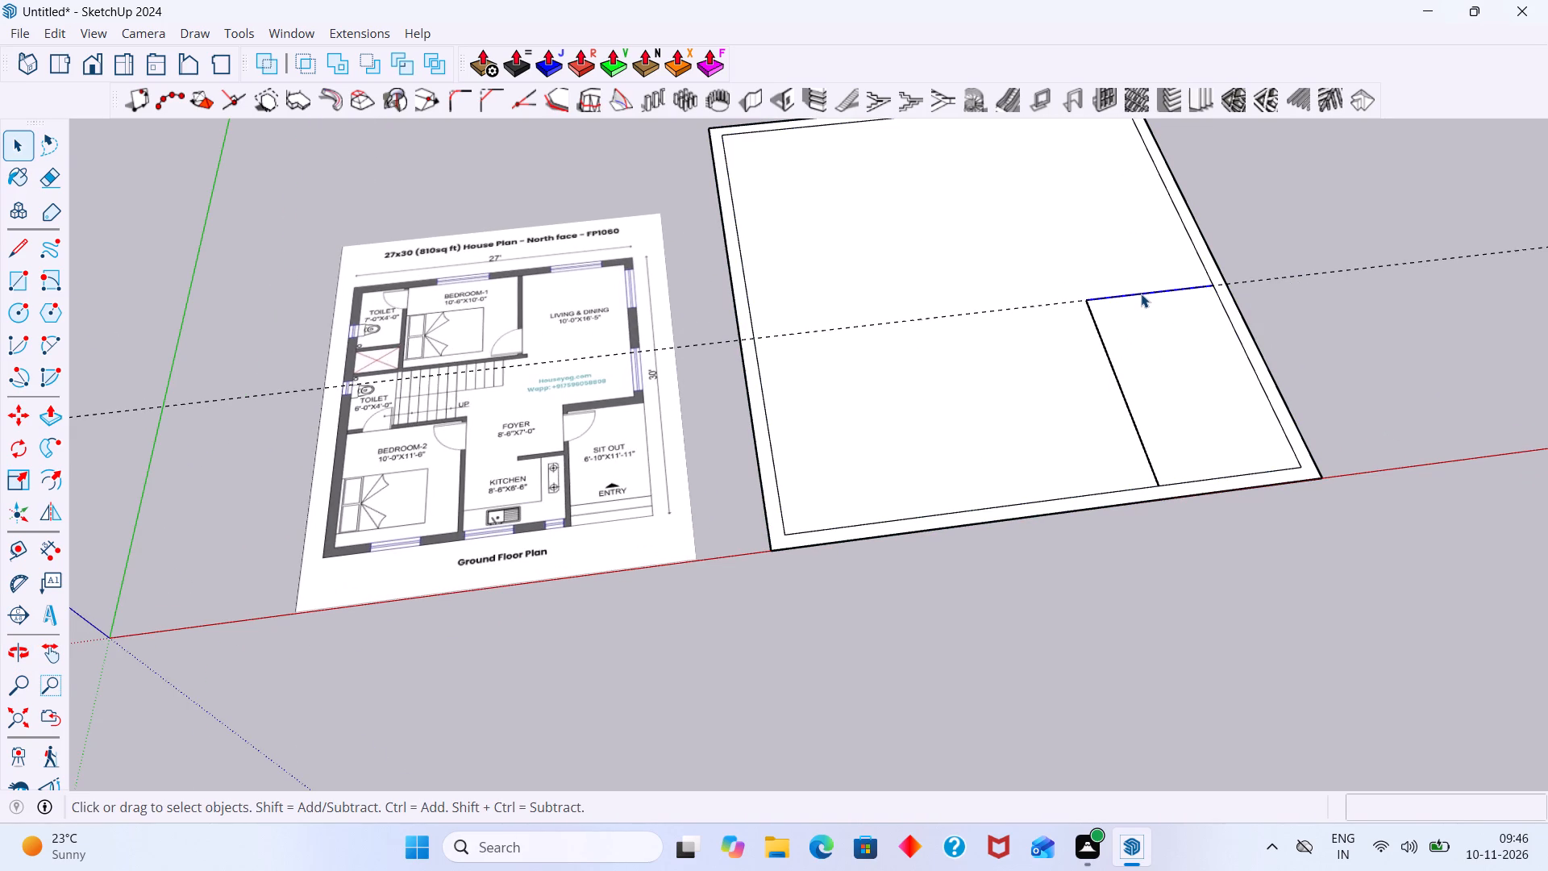
pyautogui.press('m')
pyautogui.click(1140, 294)
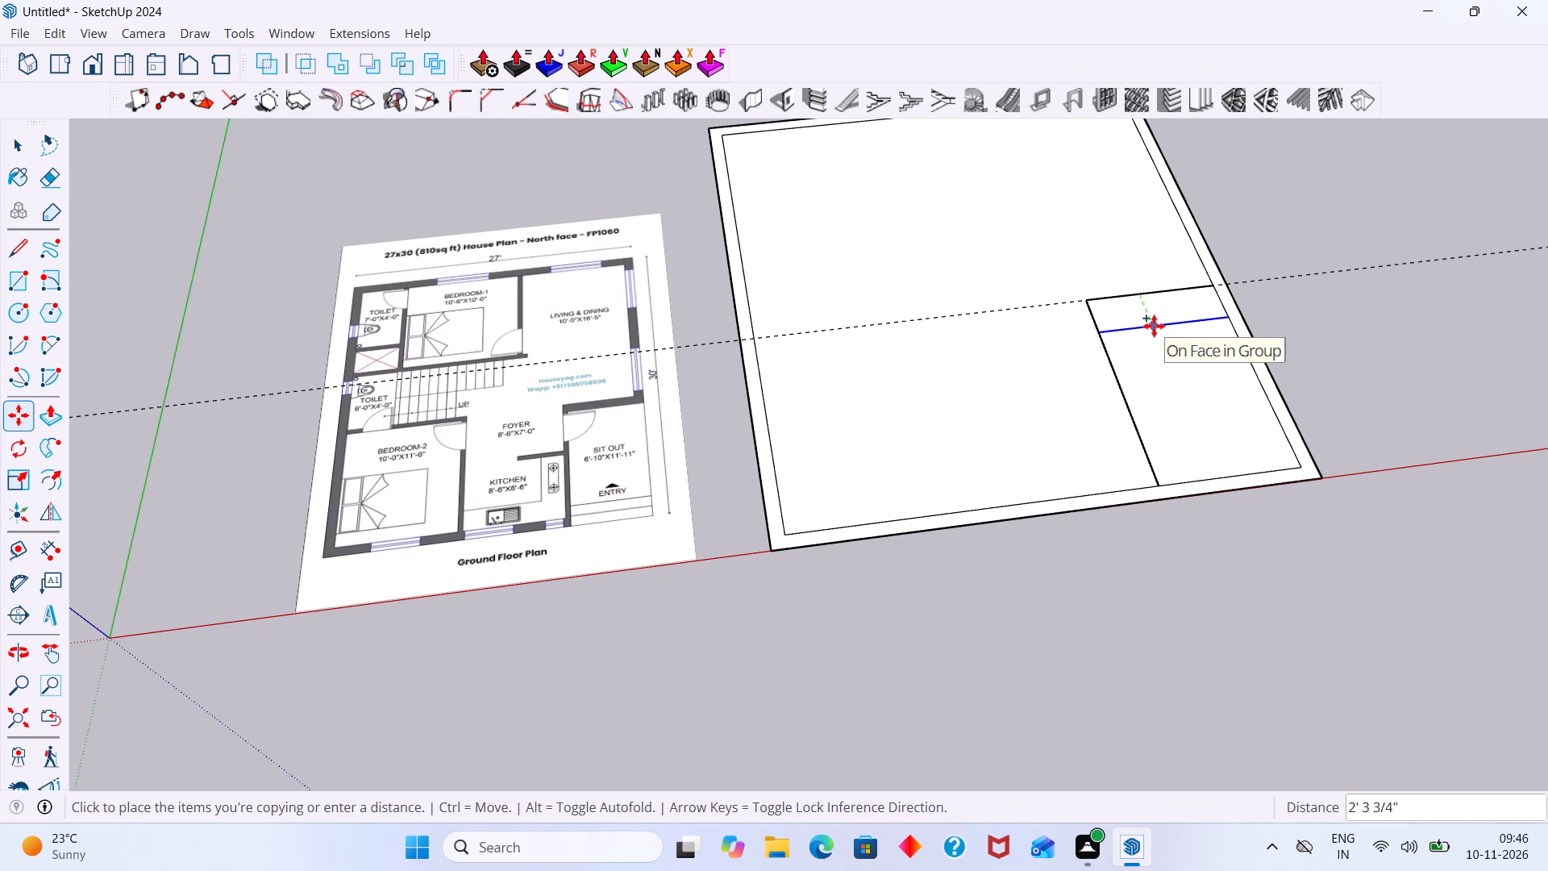
pyautogui.press('9')
pyautogui.hotkey('shift', '"')
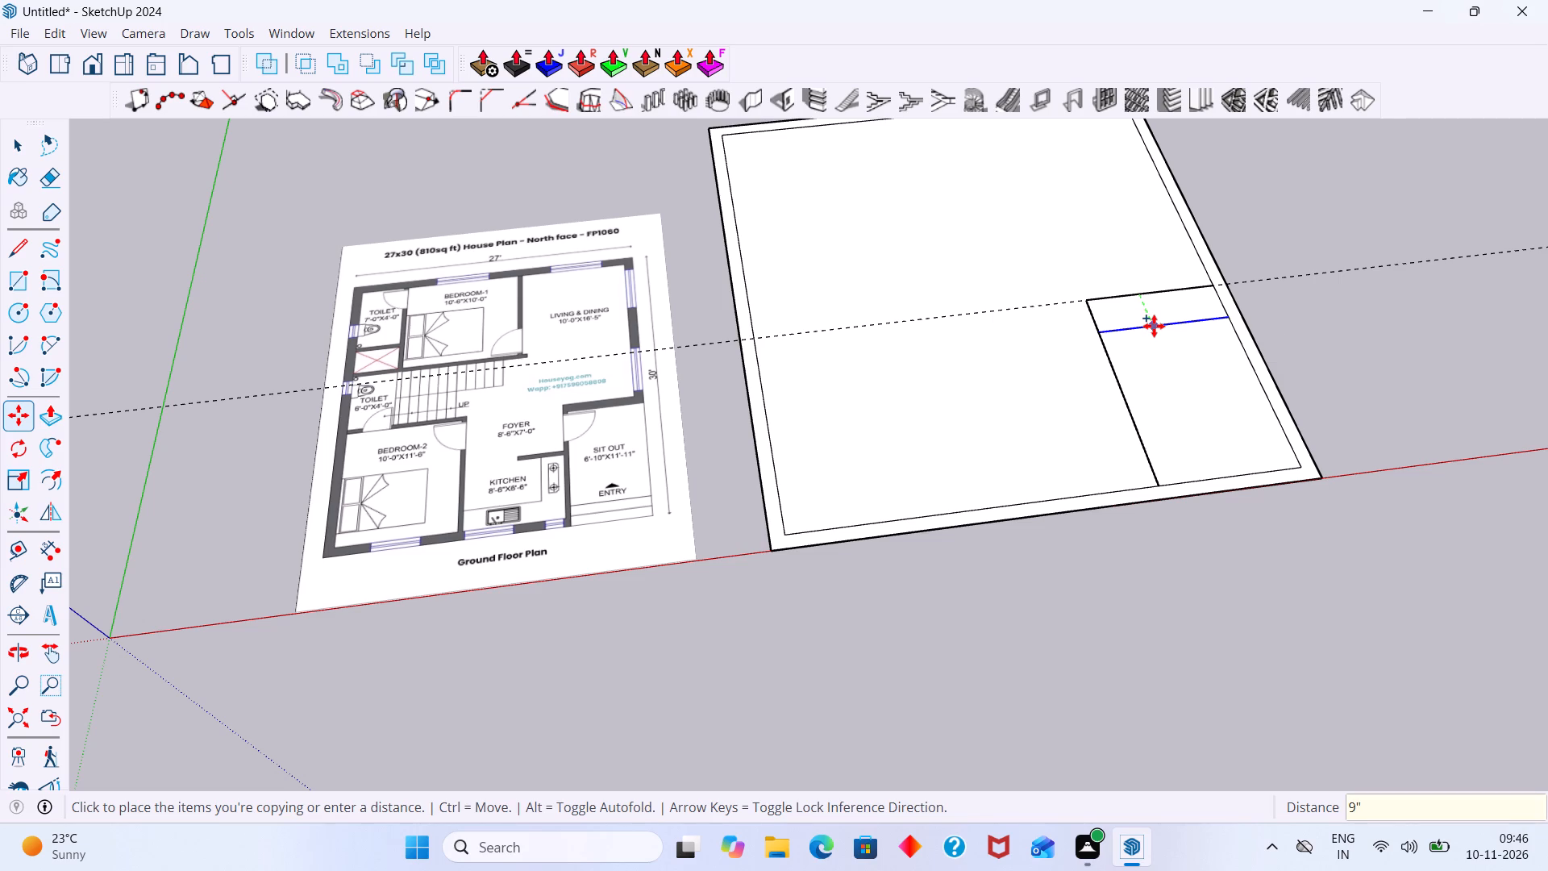
pyautogui.press('Return')
pyautogui.press('space')
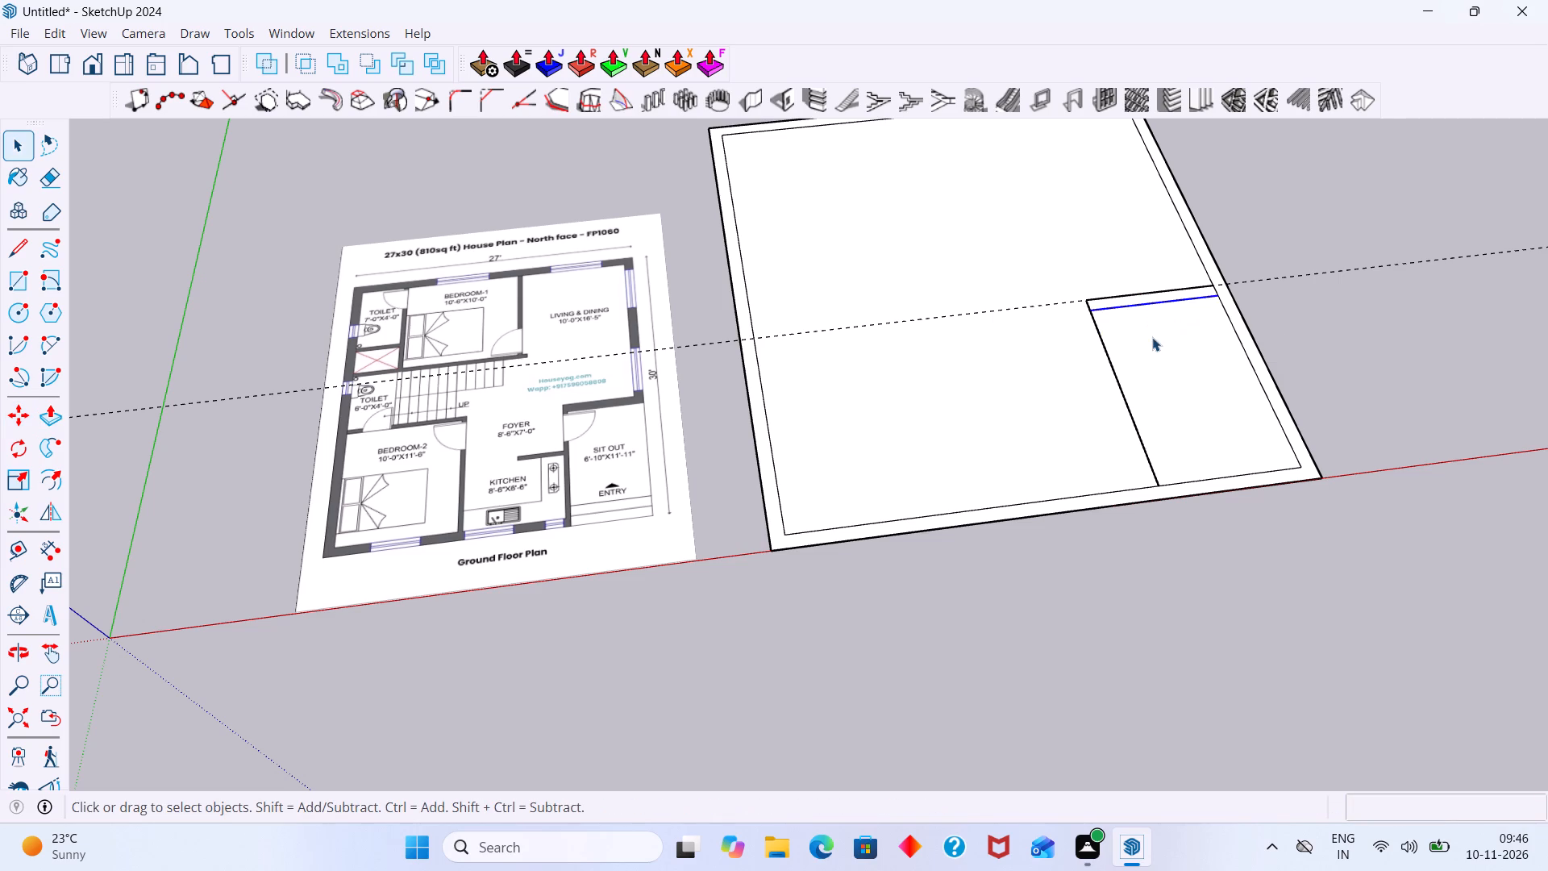
# Copy the sit out's long side line 5" into the sit out, along the red axis, for the inner wall thickness.
pyautogui.click(1117, 381)
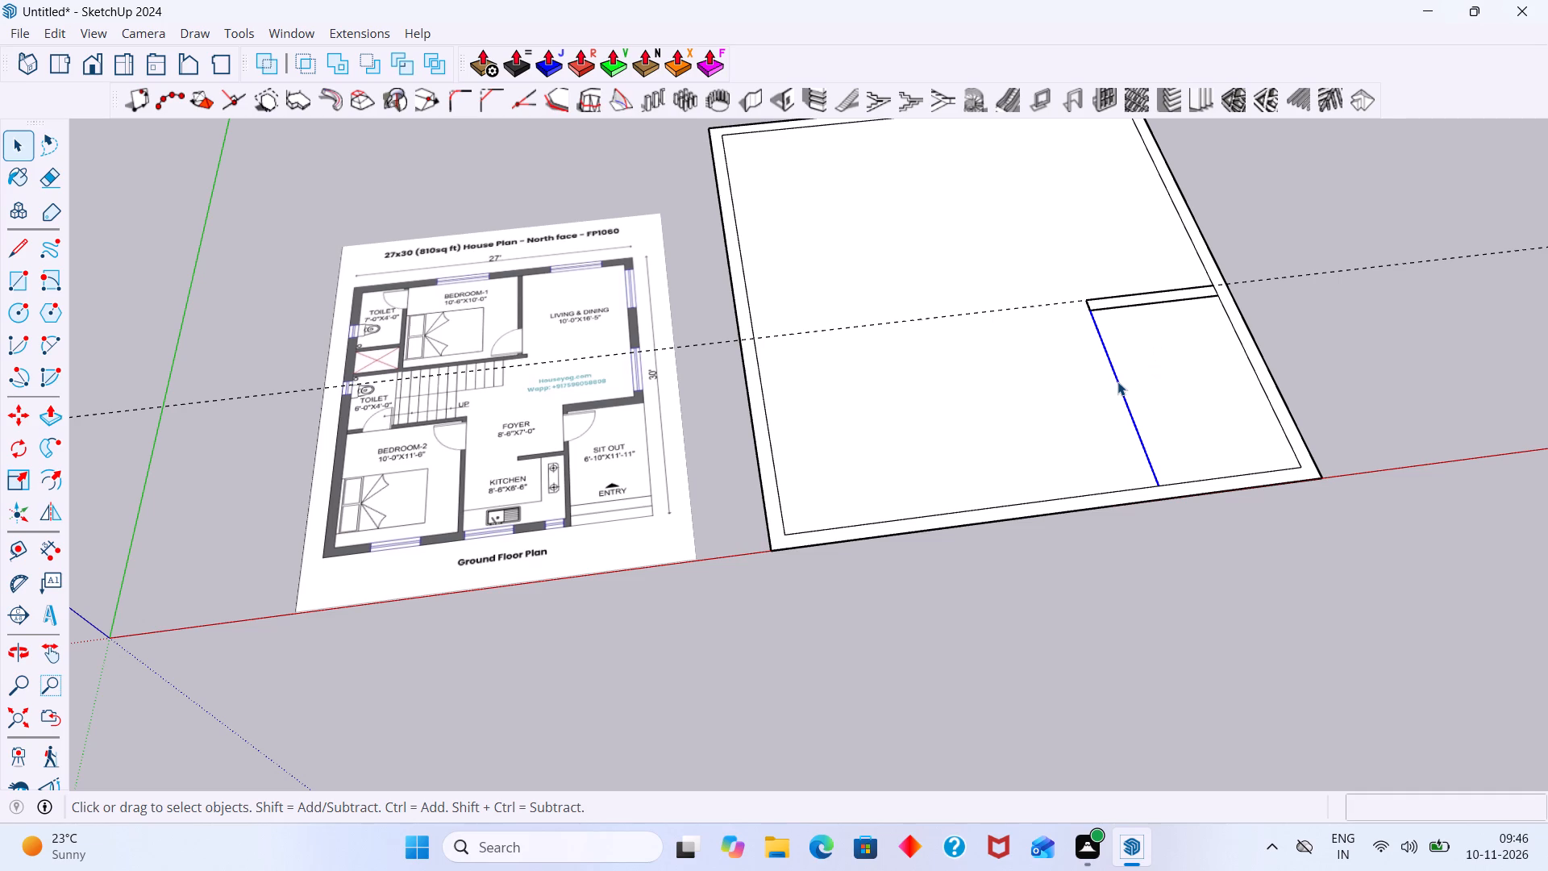
pyautogui.press('m')
pyautogui.click(1117, 381)
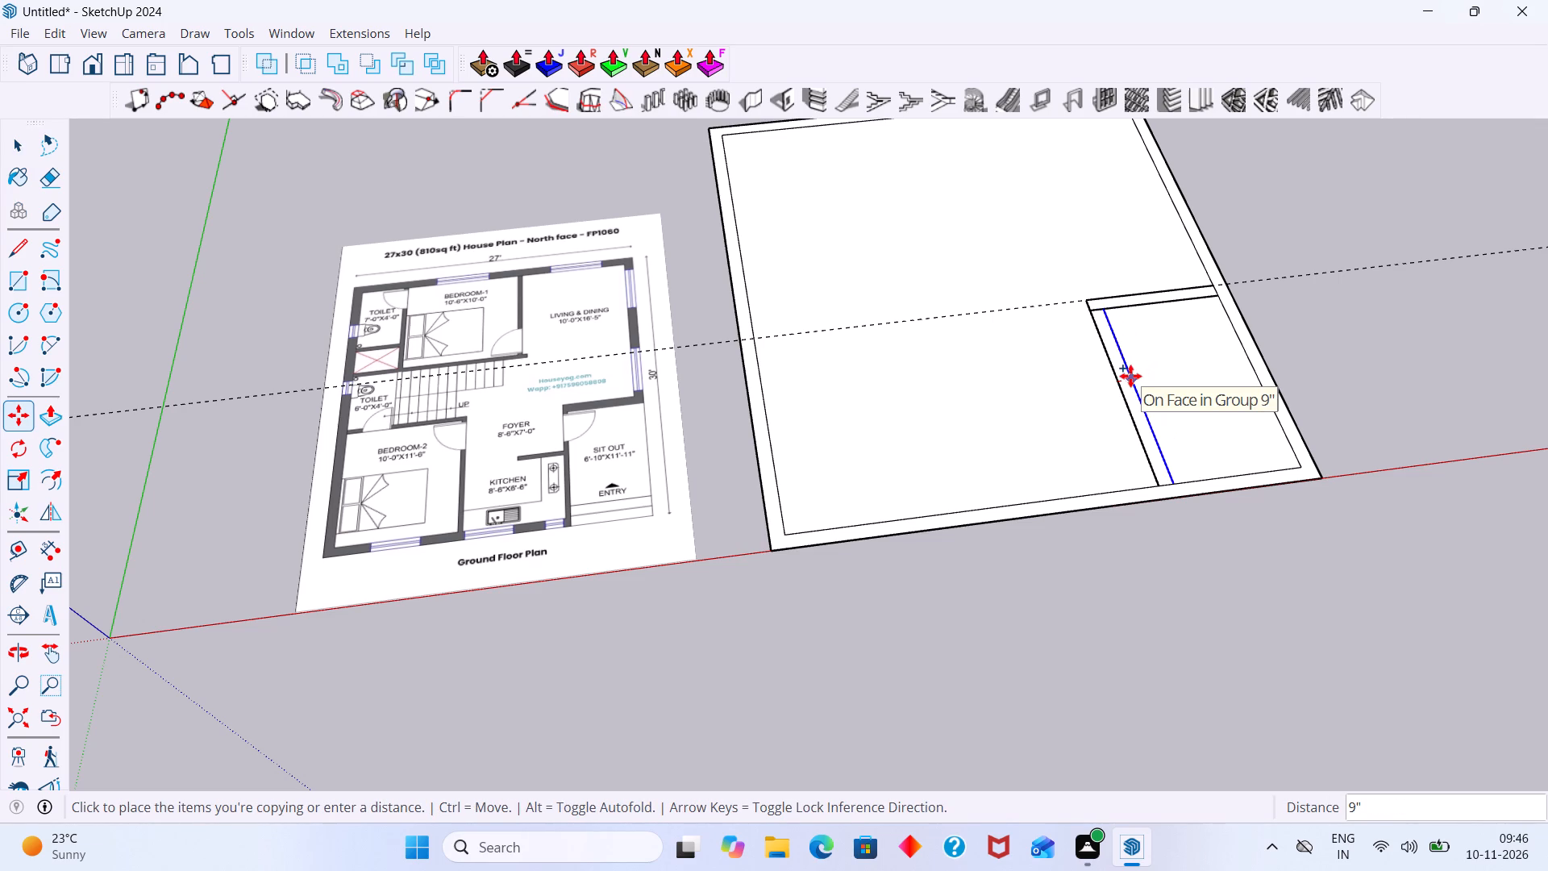
pyautogui.write('5"')
pyautogui.press('Return')
pyautogui.press('space')
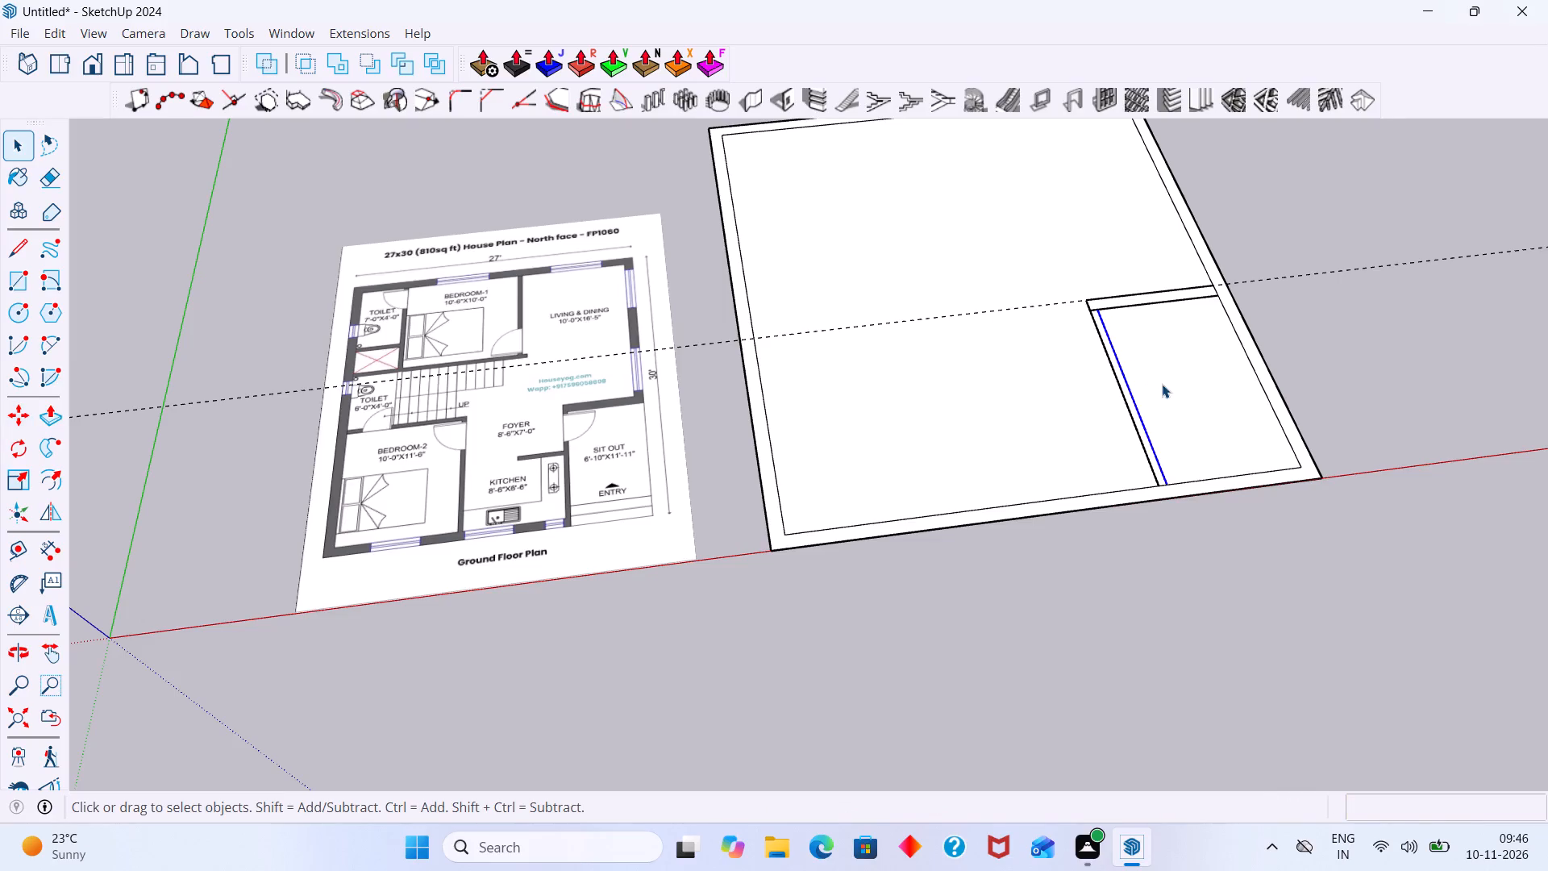
# Erase the short leftover segment between the two side lines at the sit out's far corner.
pyautogui.press('e')
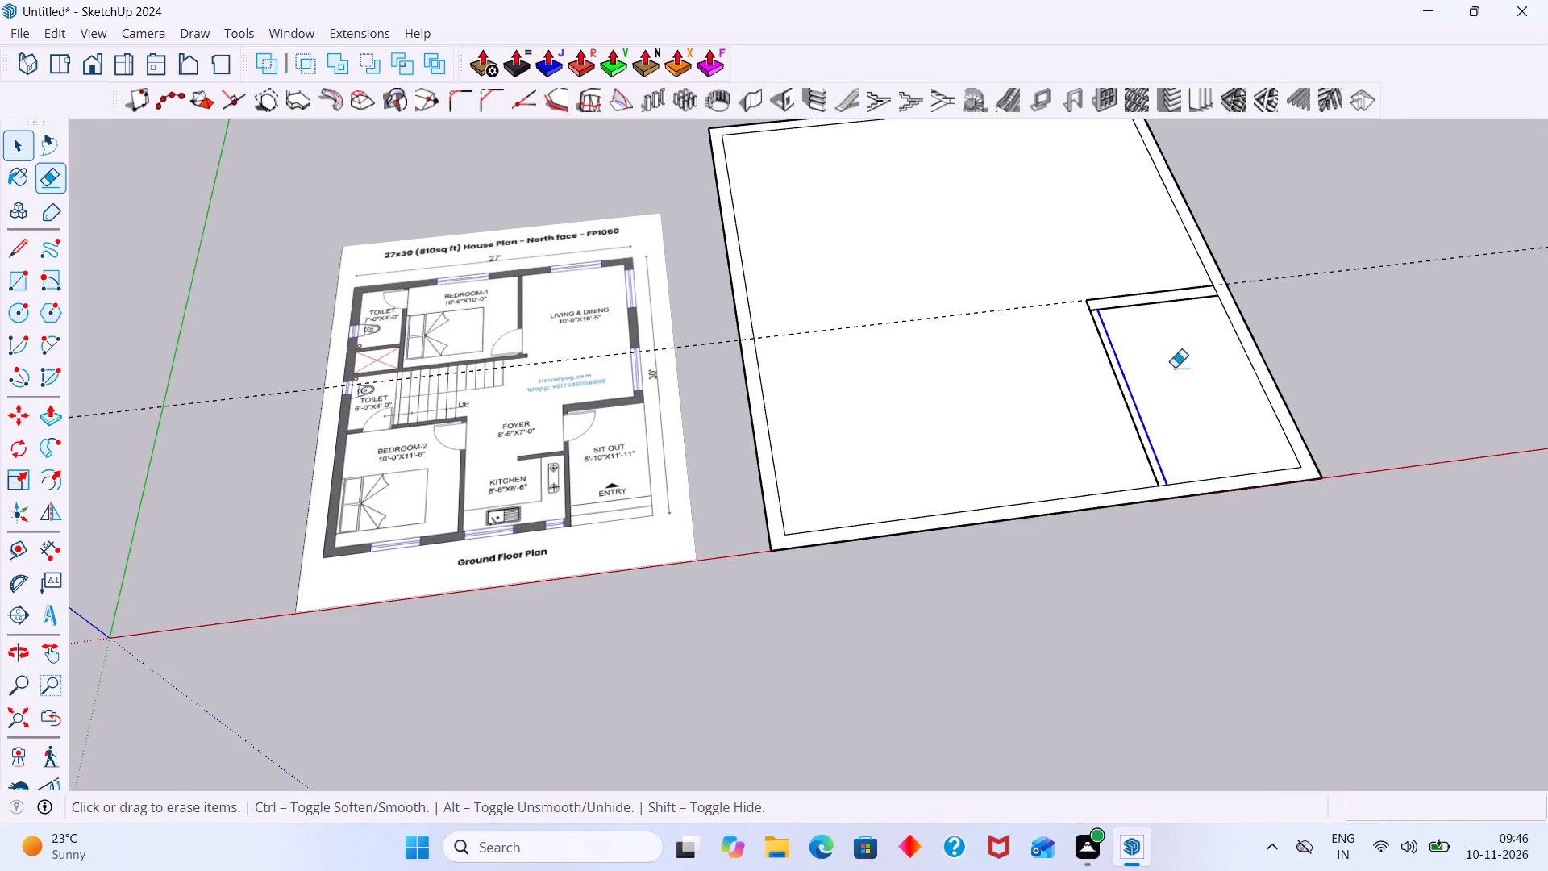
pyautogui.scroll(9, 1110, 319)
pyautogui.click(1084, 300)
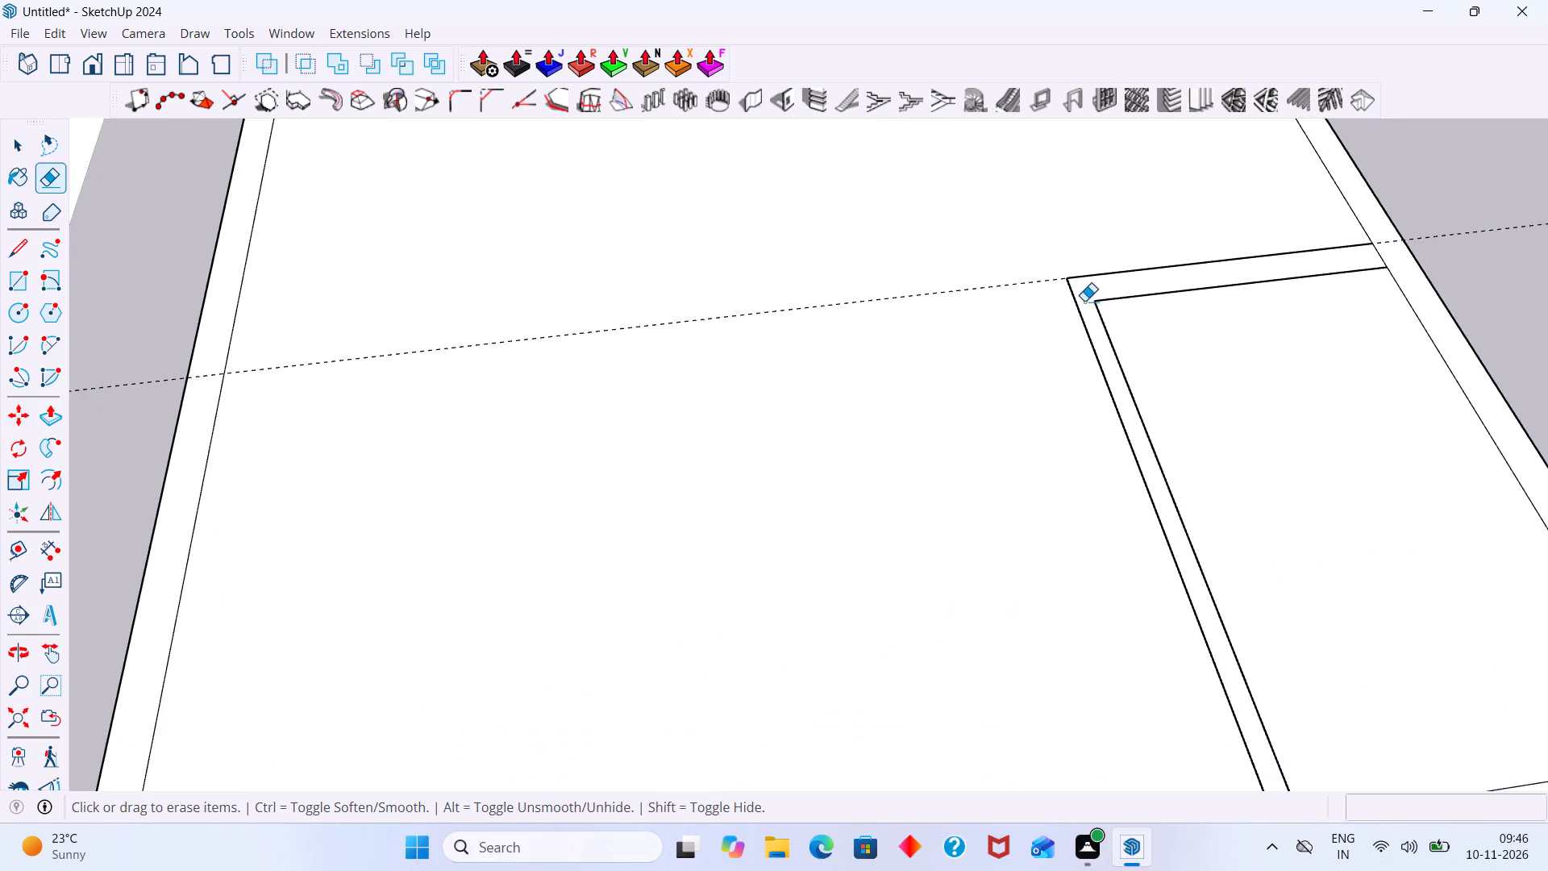
pyautogui.scroll(-8, 1127, 319)
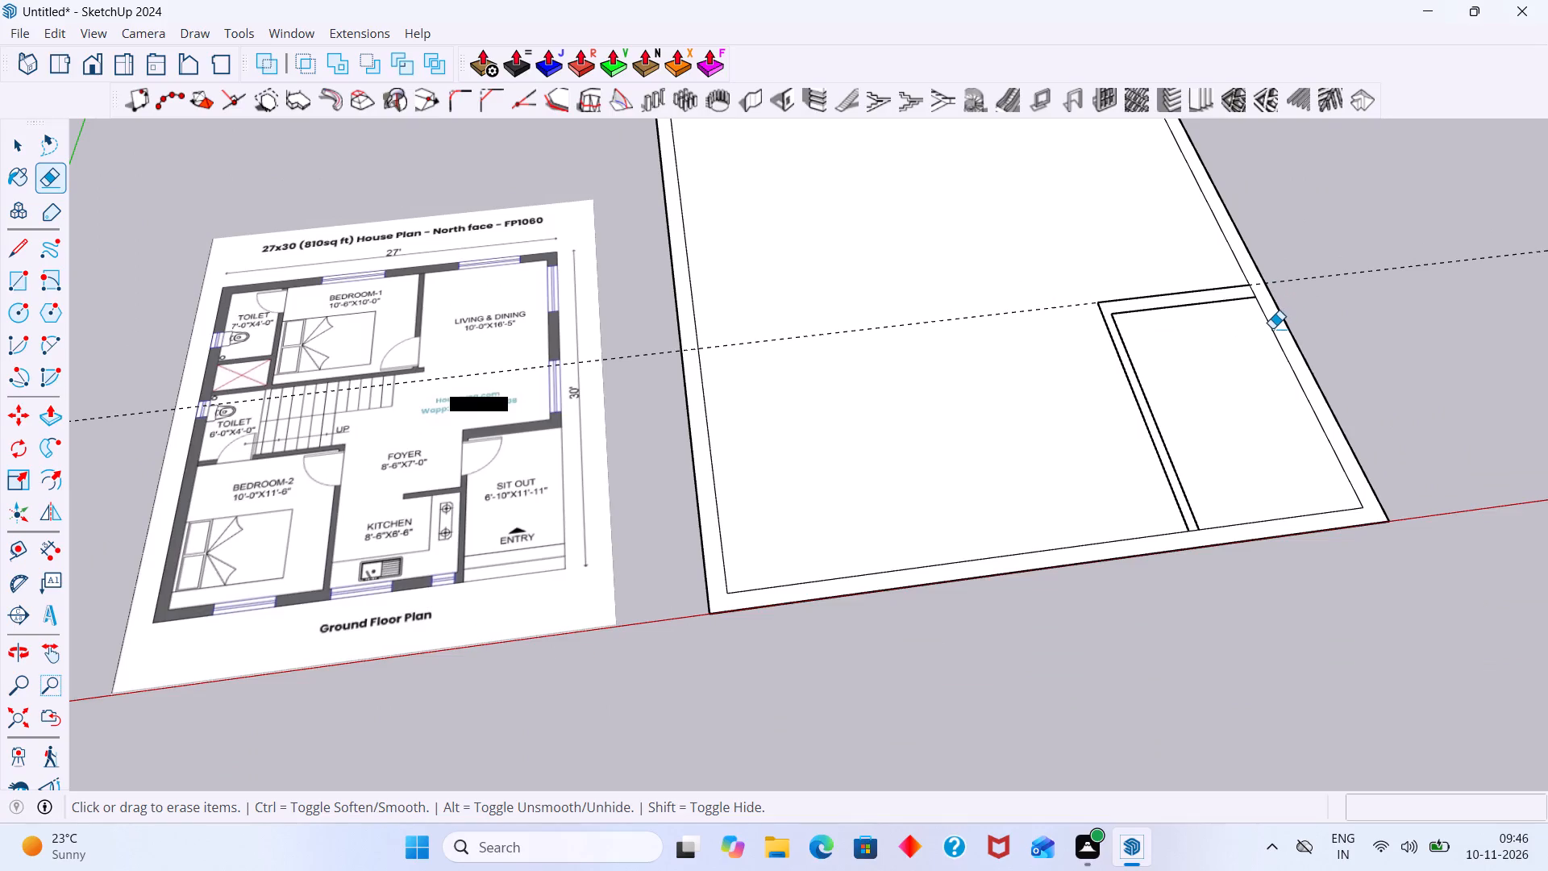
# Extend the inner line of the sit out's far wall 9" across the house's side wall to the outer outline.
pyautogui.press('space')
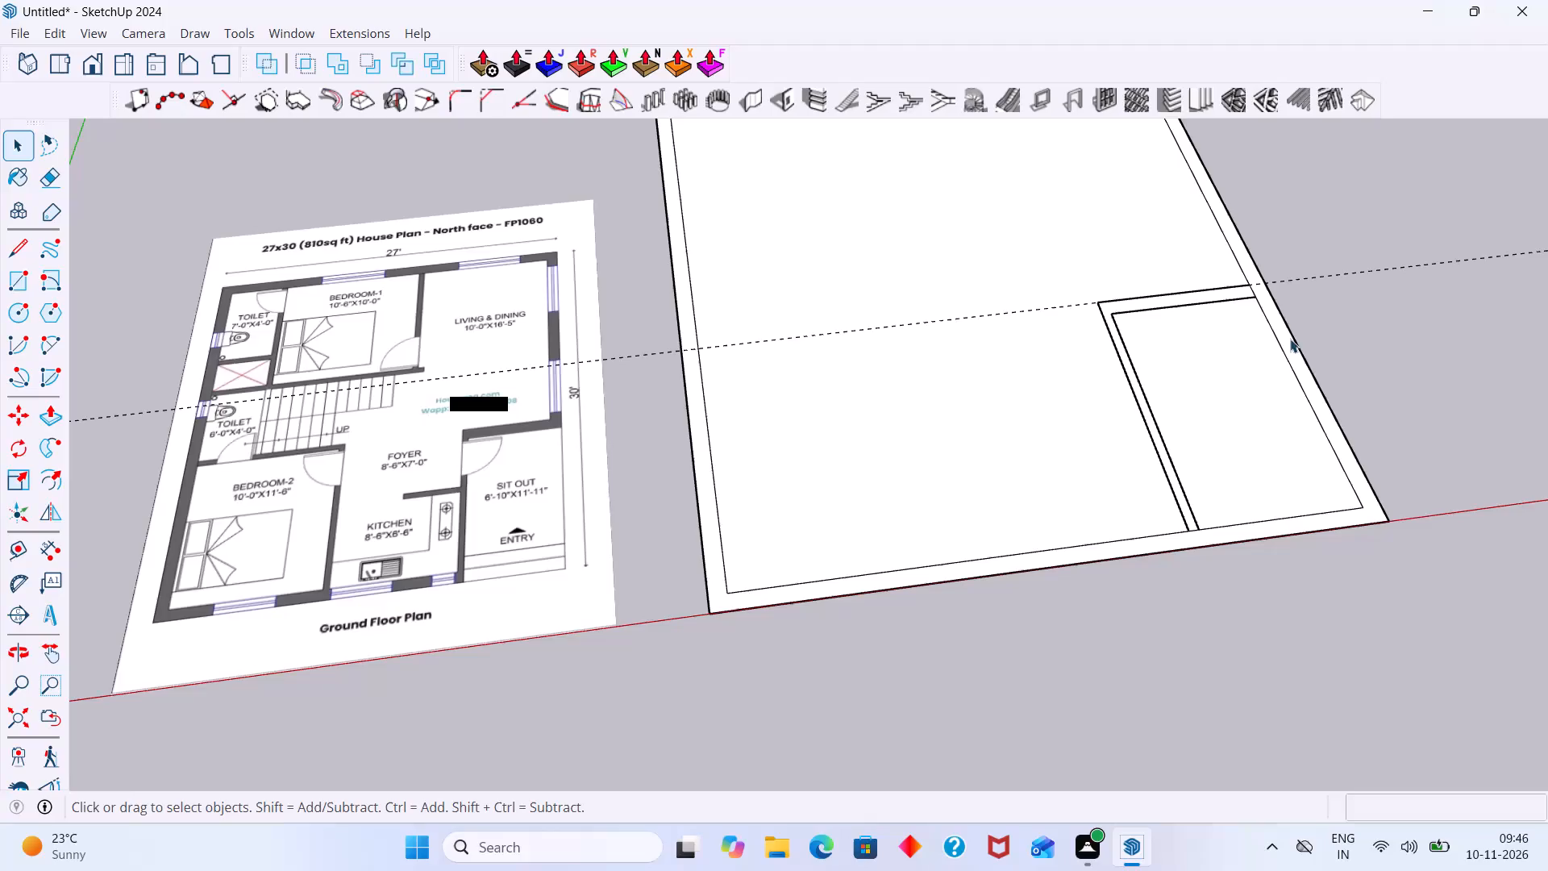
pyautogui.press('l')
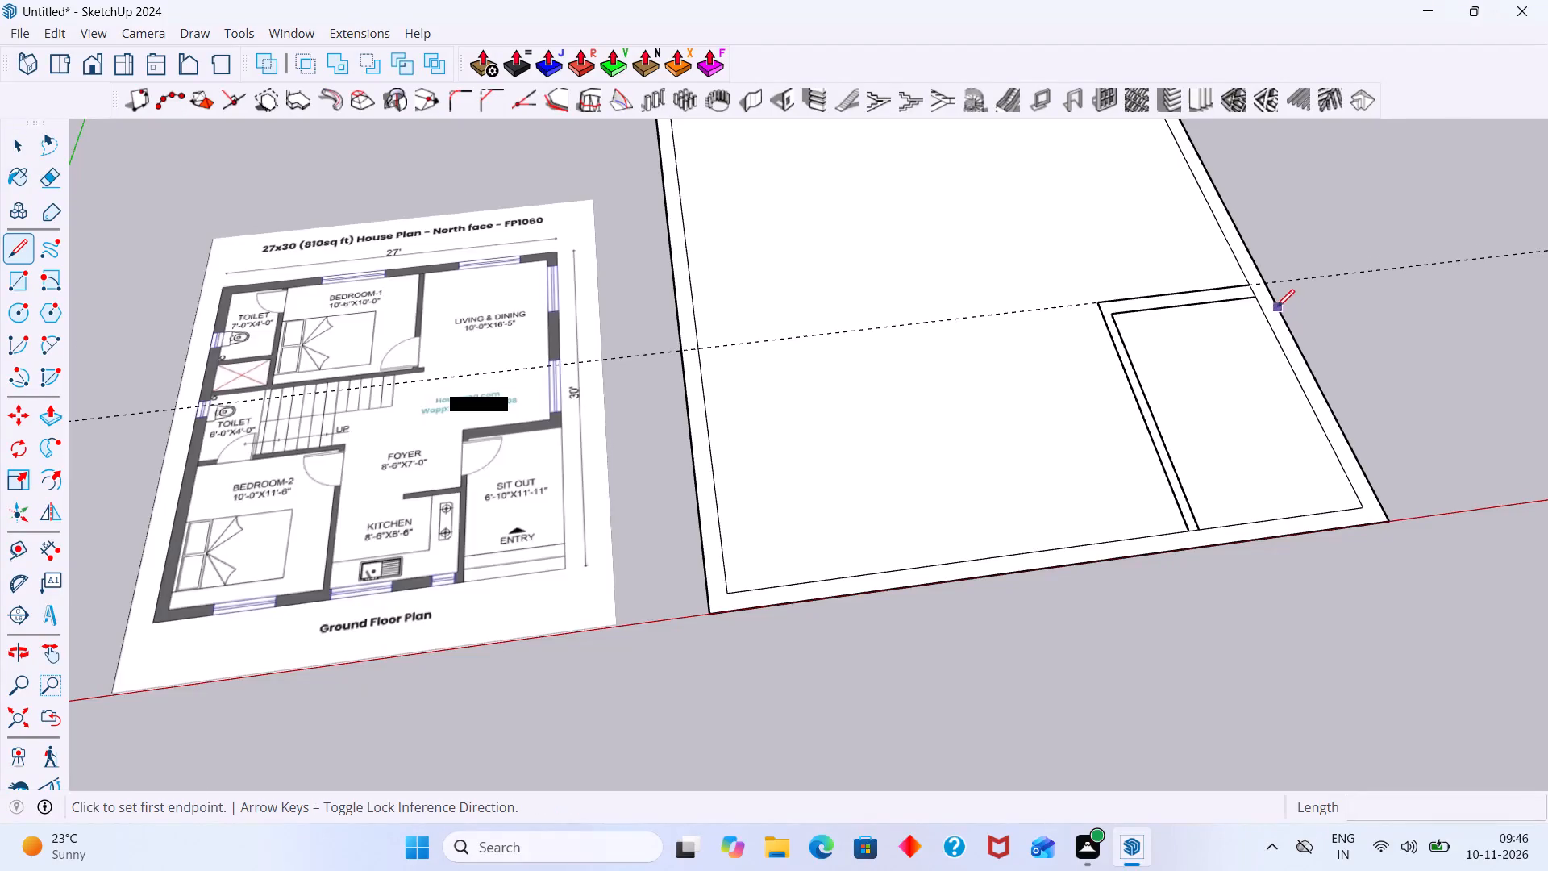
pyautogui.scroll(7, 1276, 307)
pyautogui.click(1239, 288)
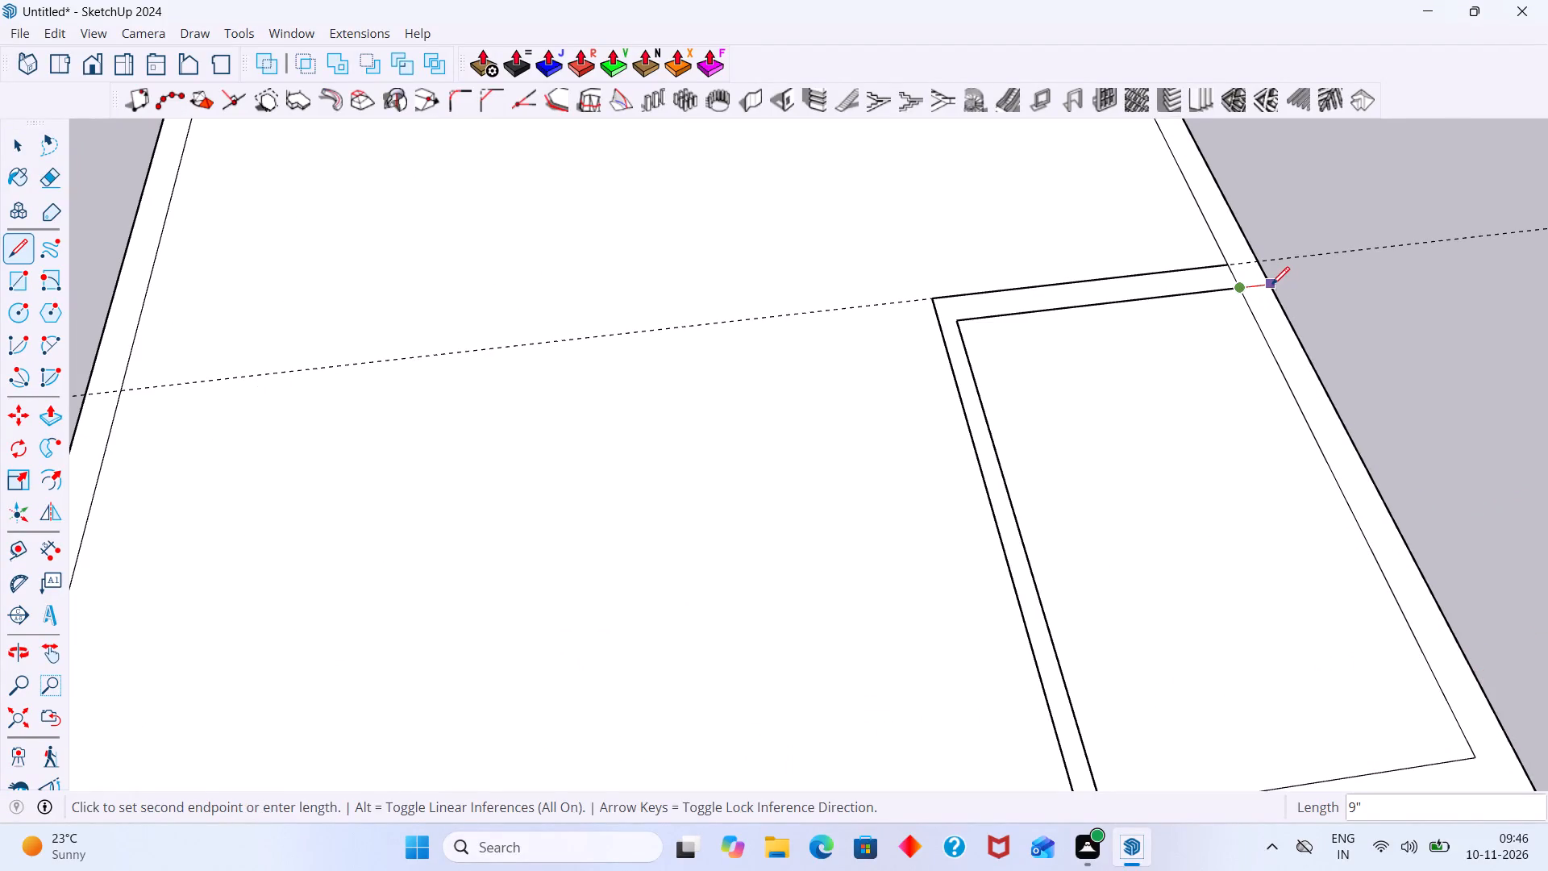
pyautogui.click(1271, 285)
pyautogui.press('space')
pyautogui.scroll(-4, 1270, 296)
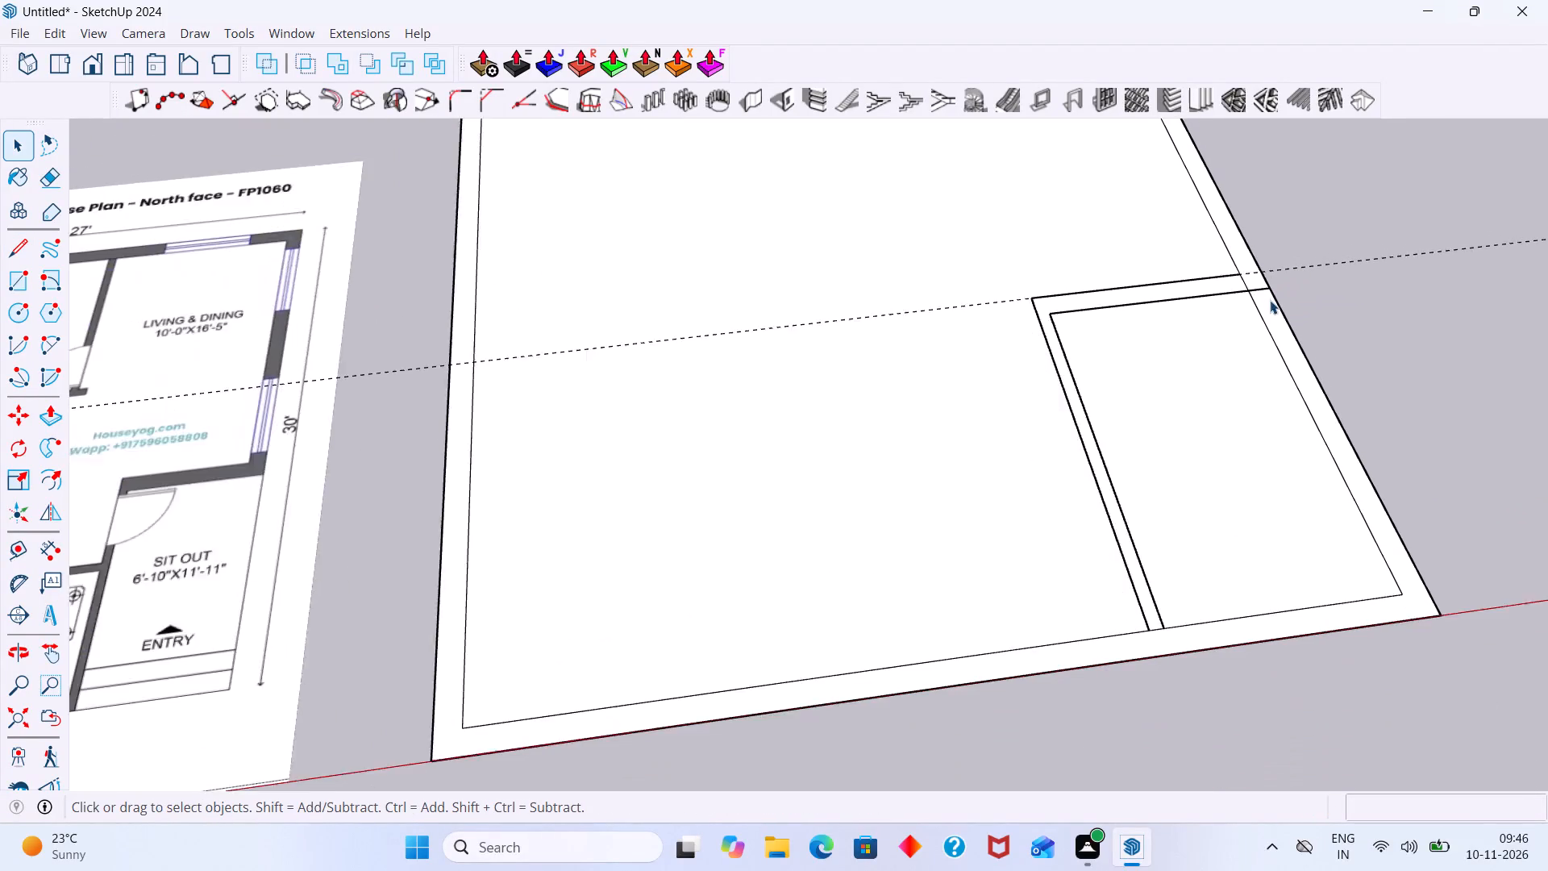
pyautogui.scroll(-2, 1270, 300)
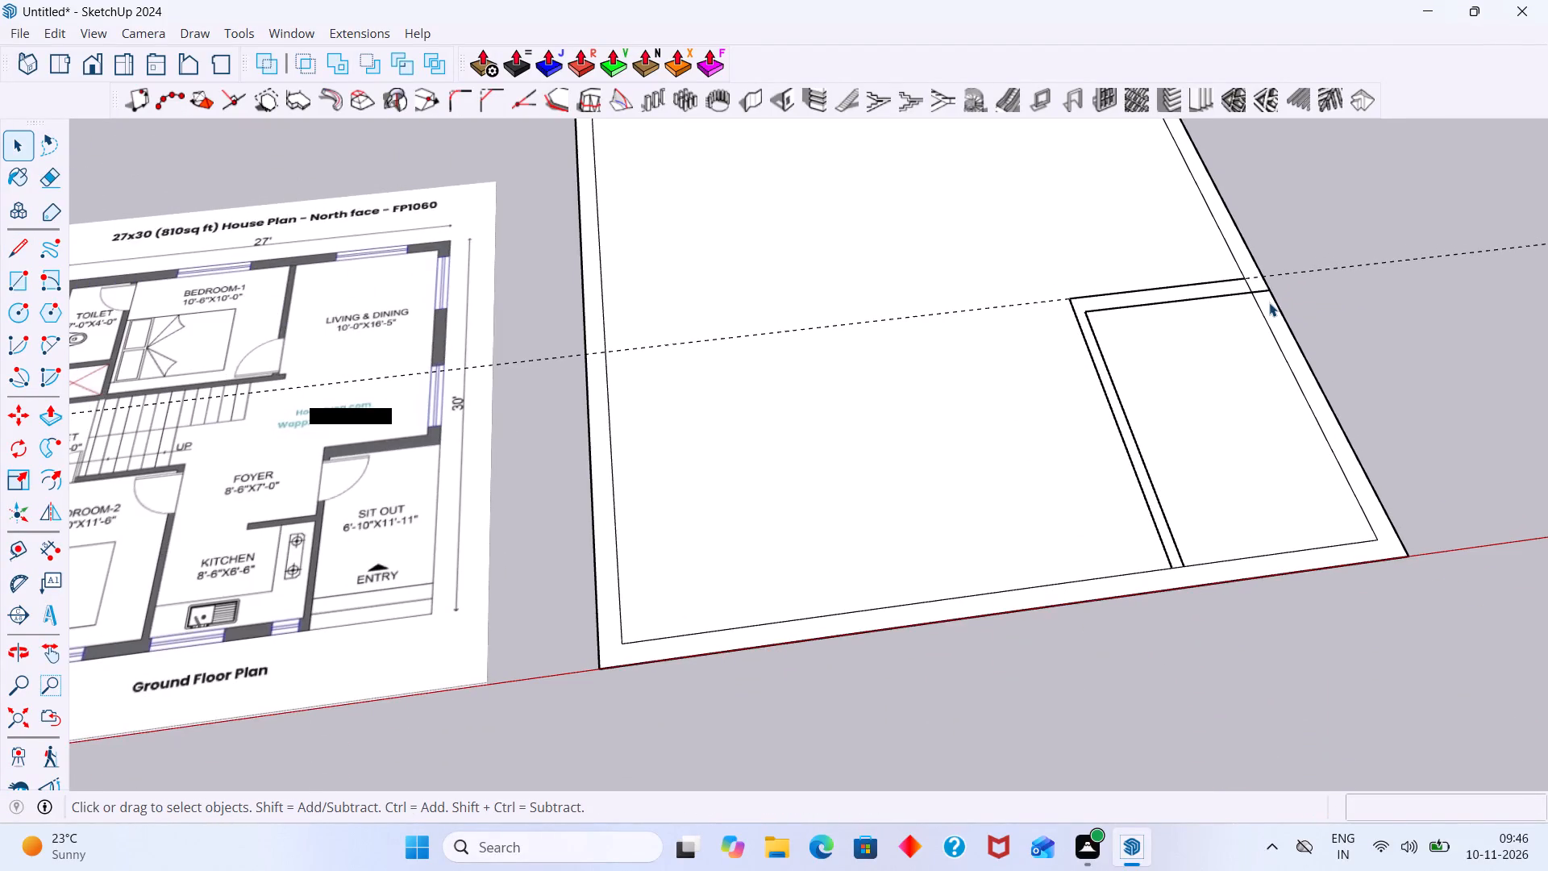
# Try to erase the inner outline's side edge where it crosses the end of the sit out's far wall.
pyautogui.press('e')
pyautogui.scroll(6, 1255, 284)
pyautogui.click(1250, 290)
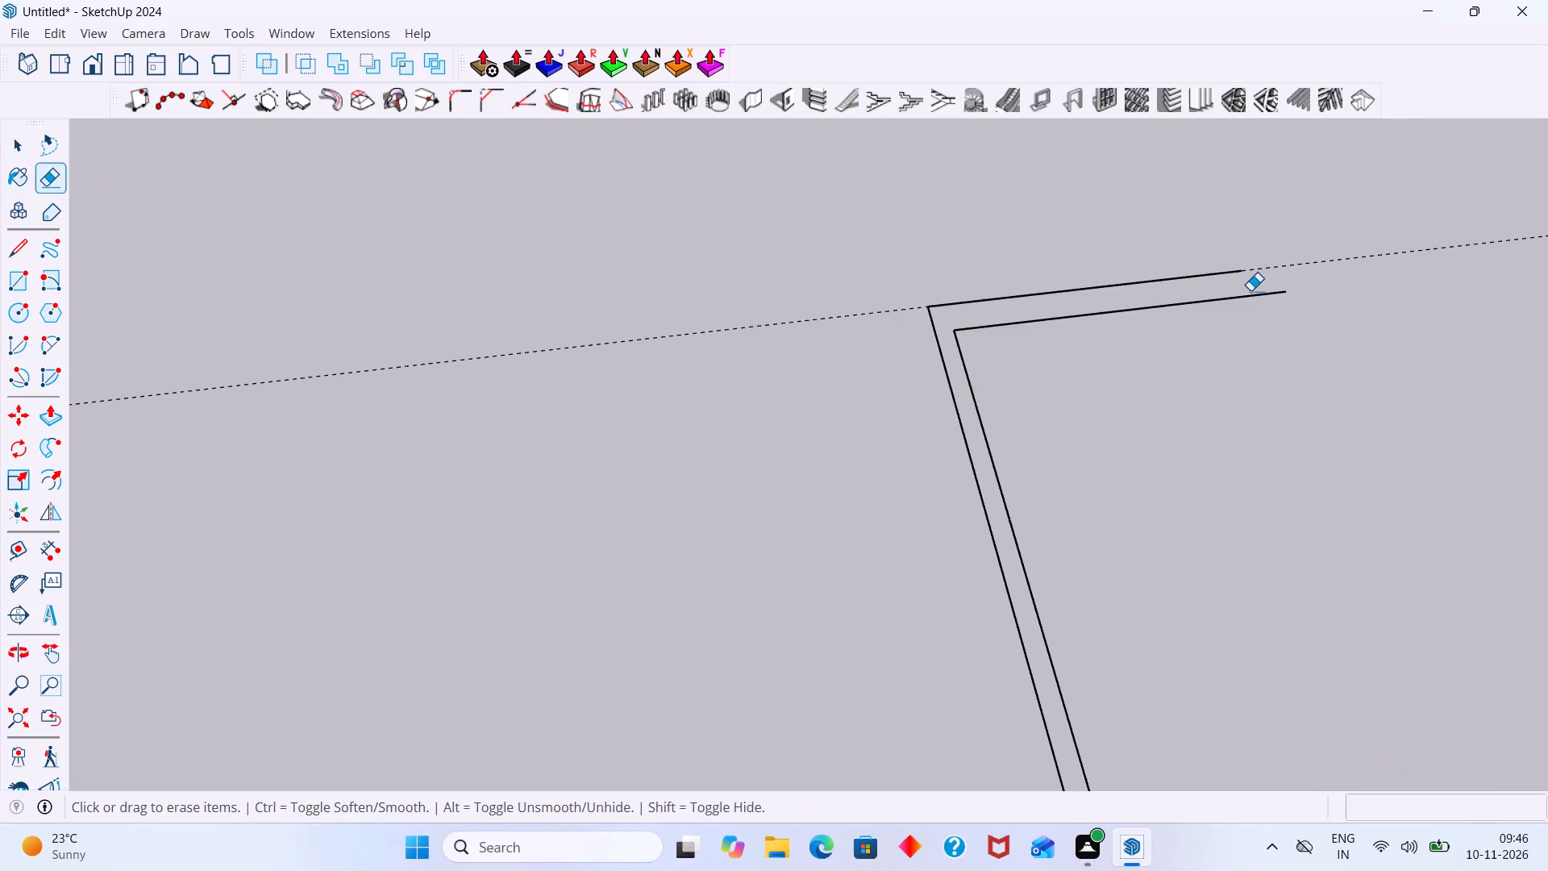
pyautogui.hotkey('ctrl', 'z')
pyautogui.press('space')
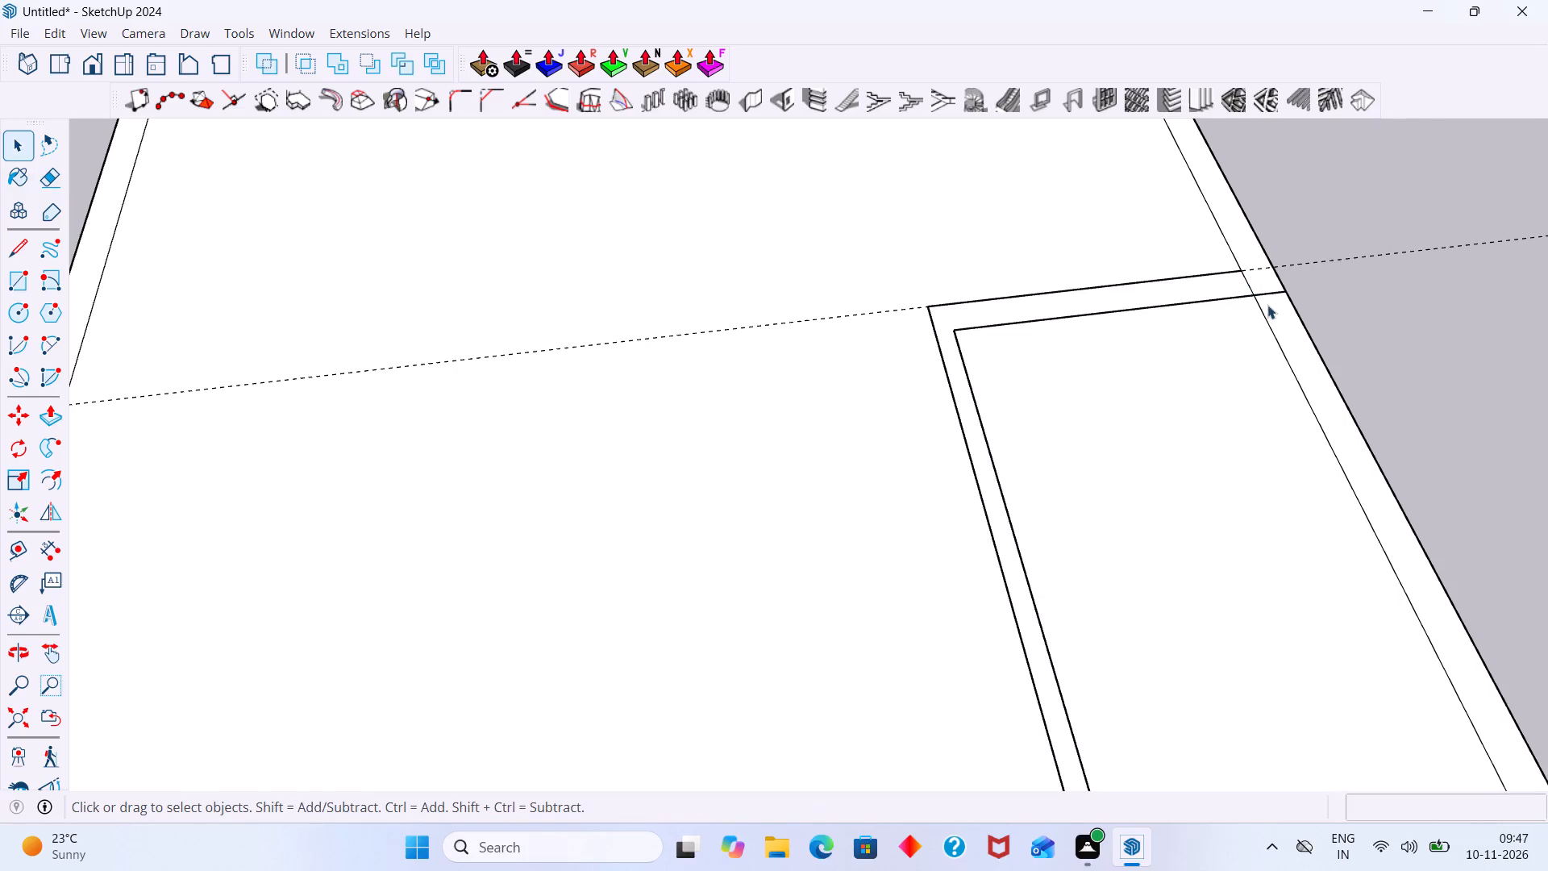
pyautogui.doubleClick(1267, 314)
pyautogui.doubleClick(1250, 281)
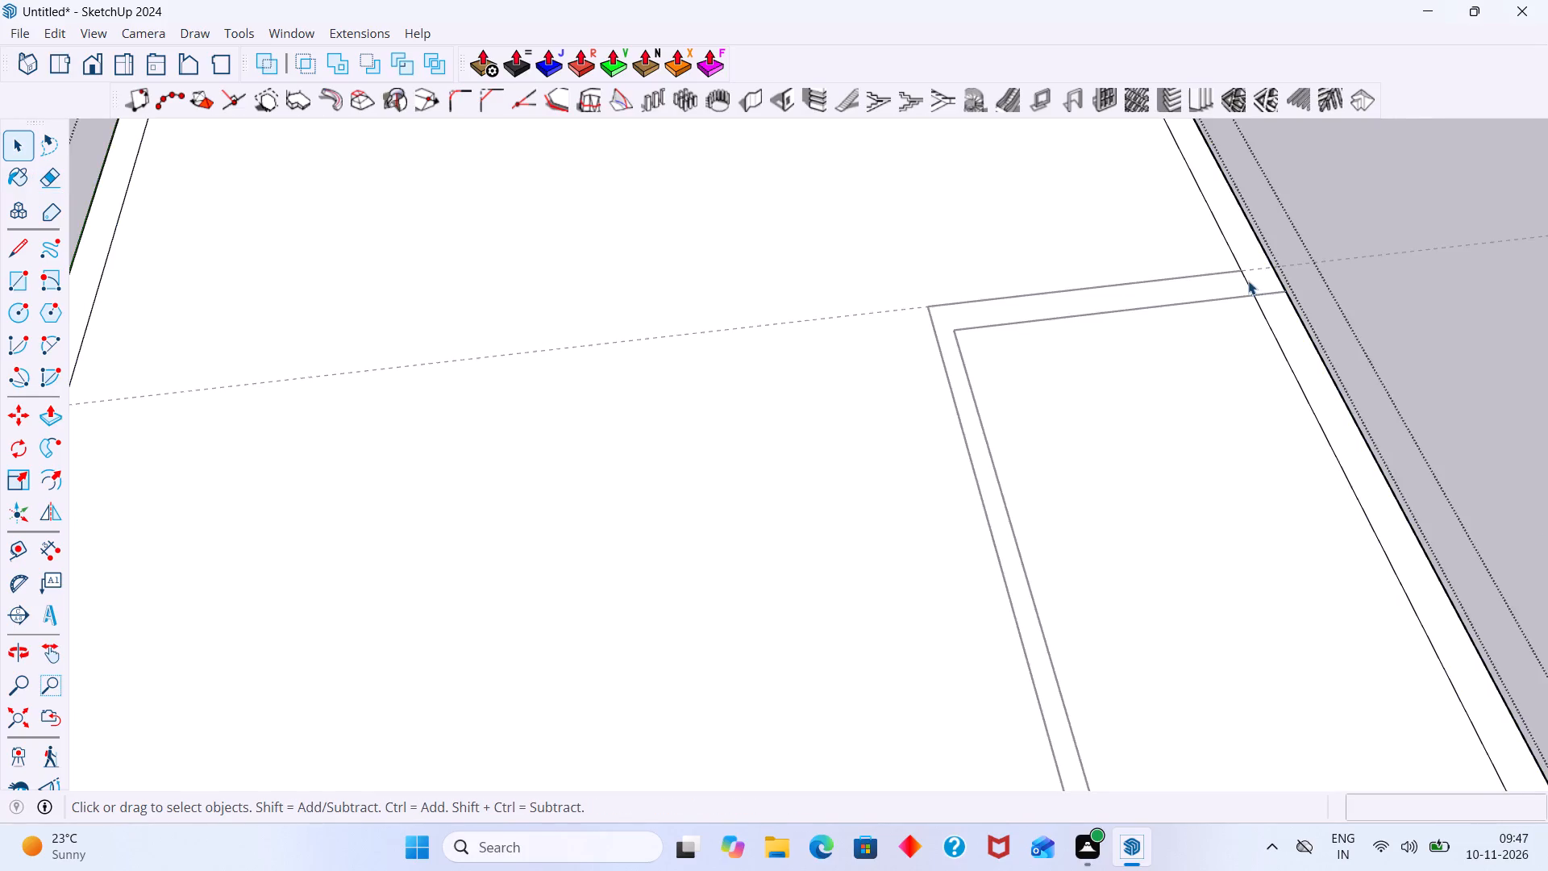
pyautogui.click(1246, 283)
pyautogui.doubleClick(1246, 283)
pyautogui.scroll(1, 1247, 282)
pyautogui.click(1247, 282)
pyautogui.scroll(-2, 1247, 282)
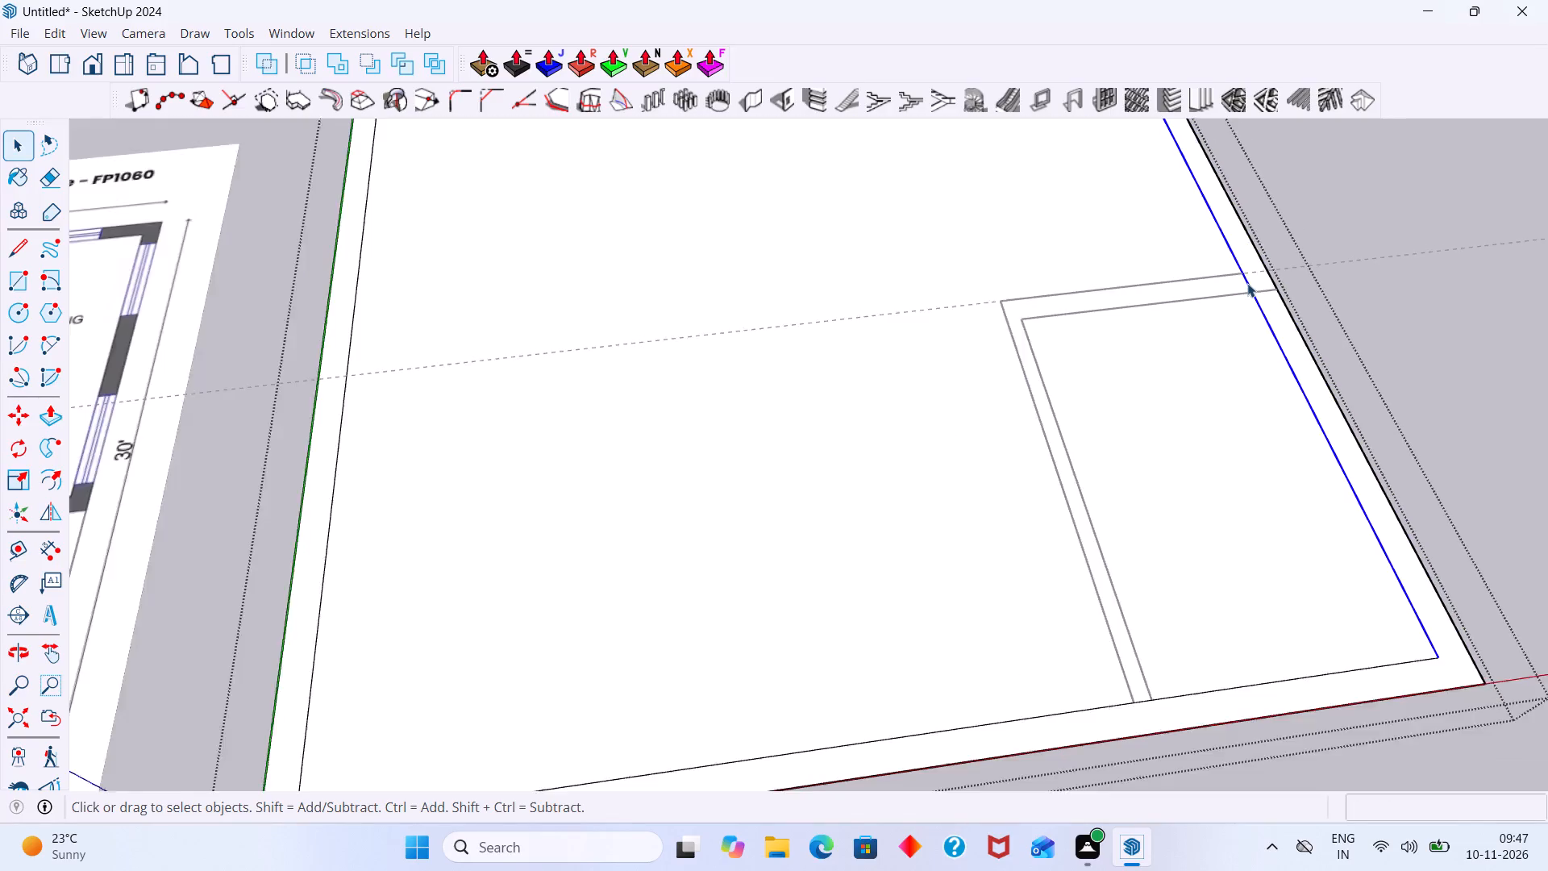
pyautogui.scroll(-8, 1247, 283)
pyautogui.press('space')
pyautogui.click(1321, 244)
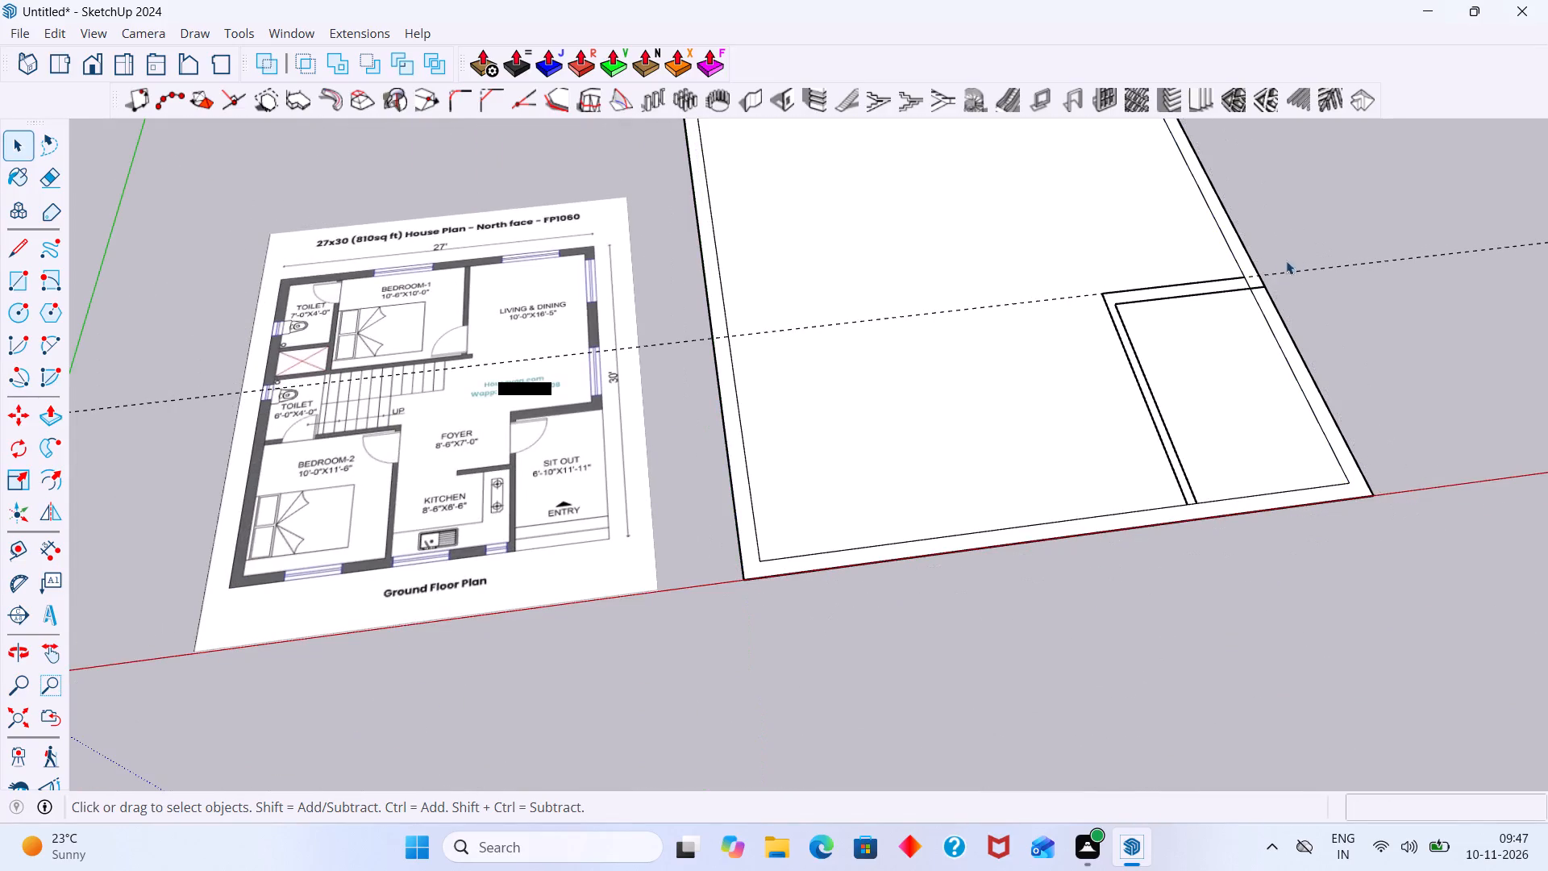
# Open the outline group for editing and delete the inner outline's side edge that runs past the sit out.
pyautogui.click(1263, 315)
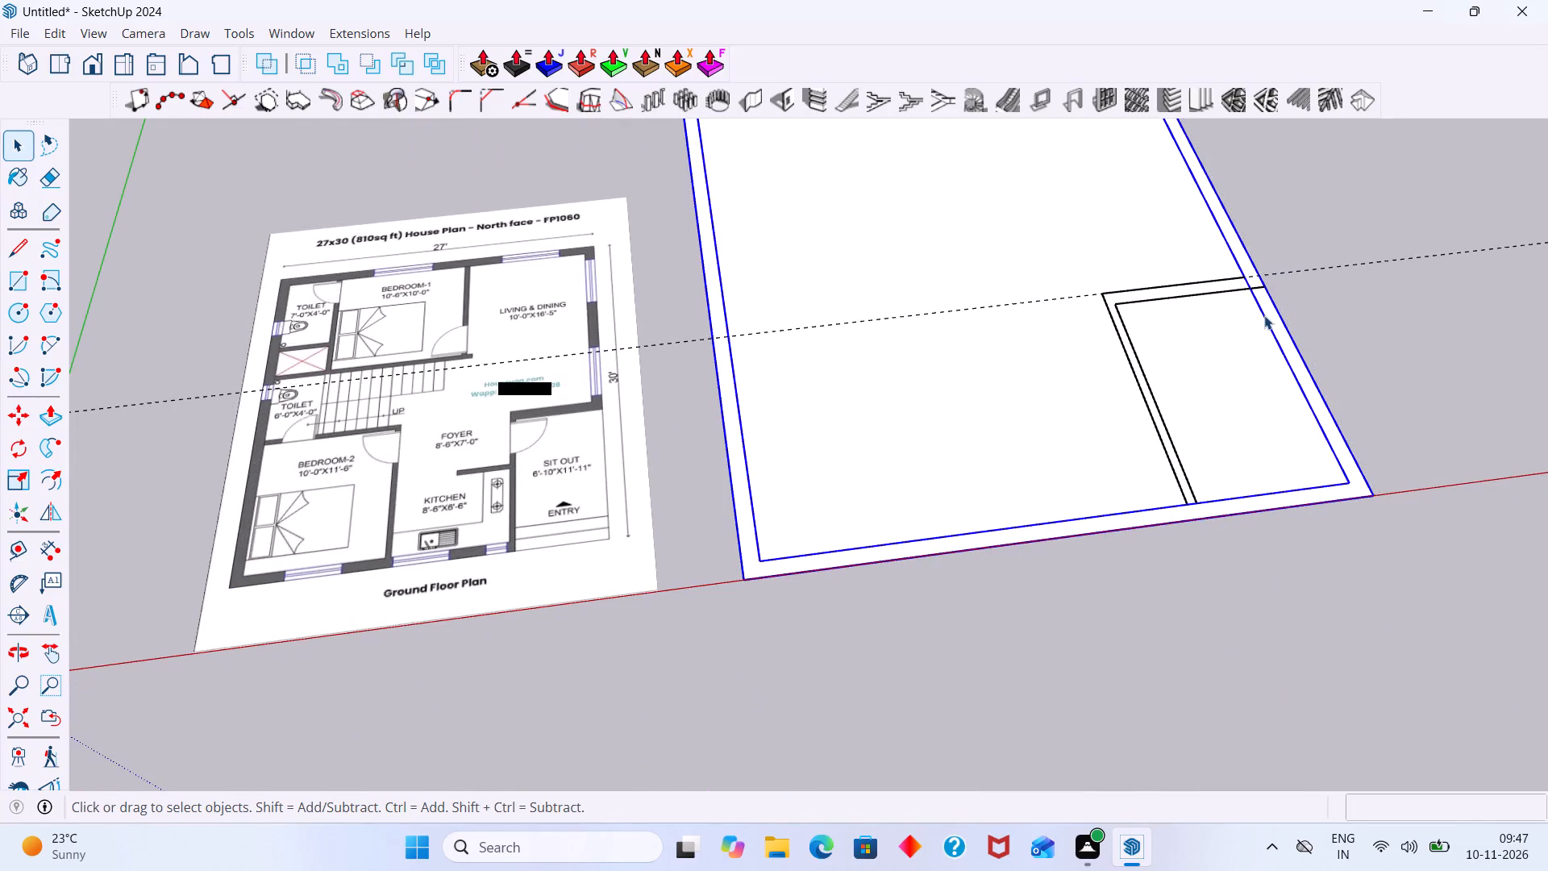
pyautogui.click(1264, 315)
pyautogui.doubleClick(1266, 319)
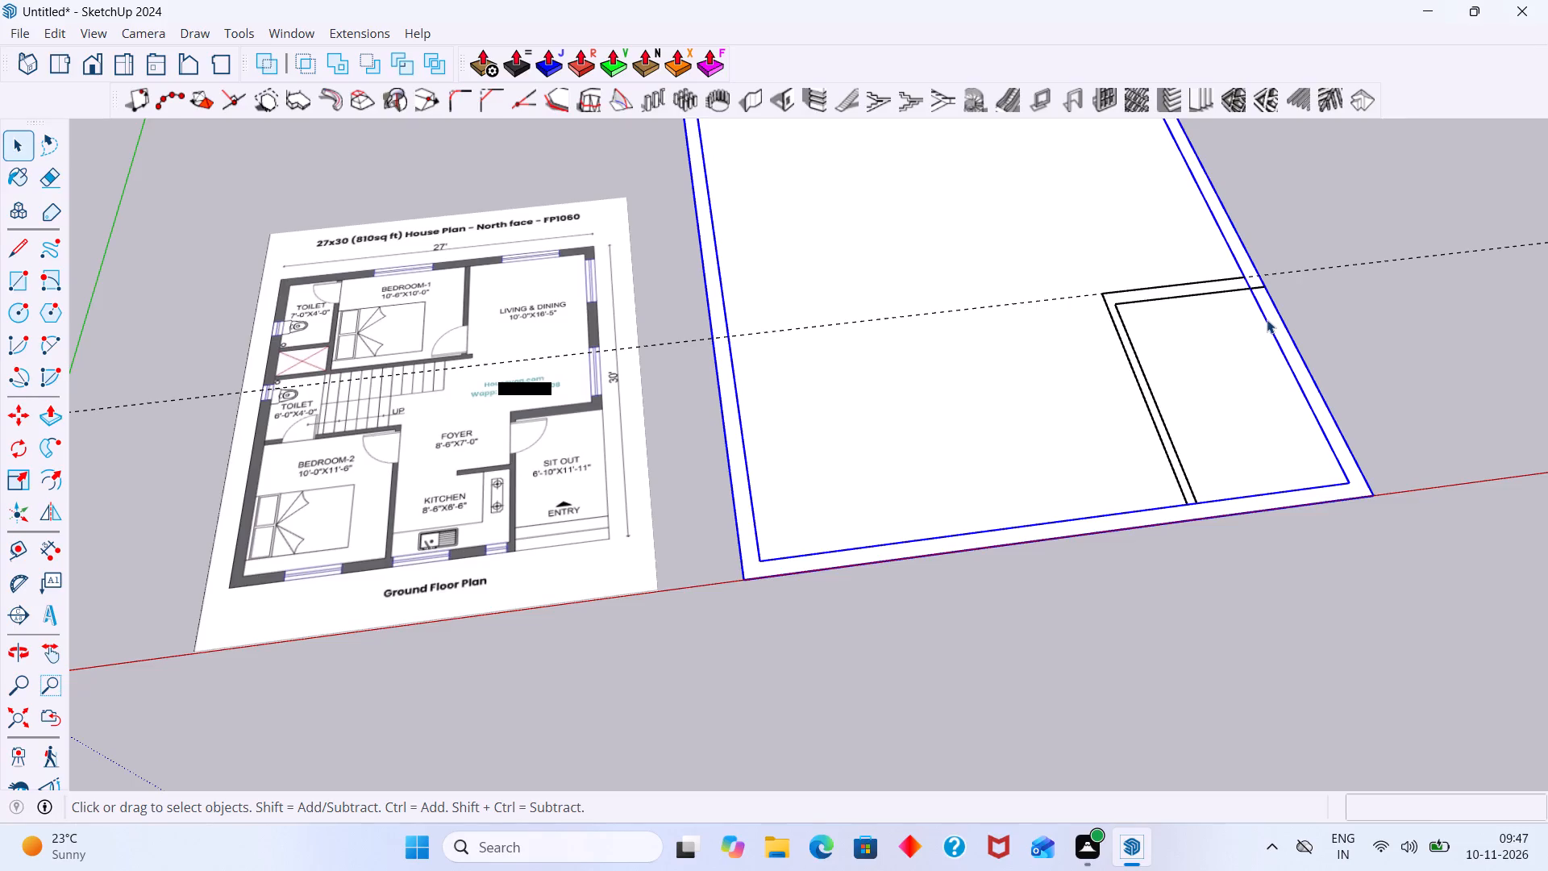
pyautogui.click(1268, 328)
pyautogui.press('Delete')
pyautogui.scroll(-2, 1280, 323)
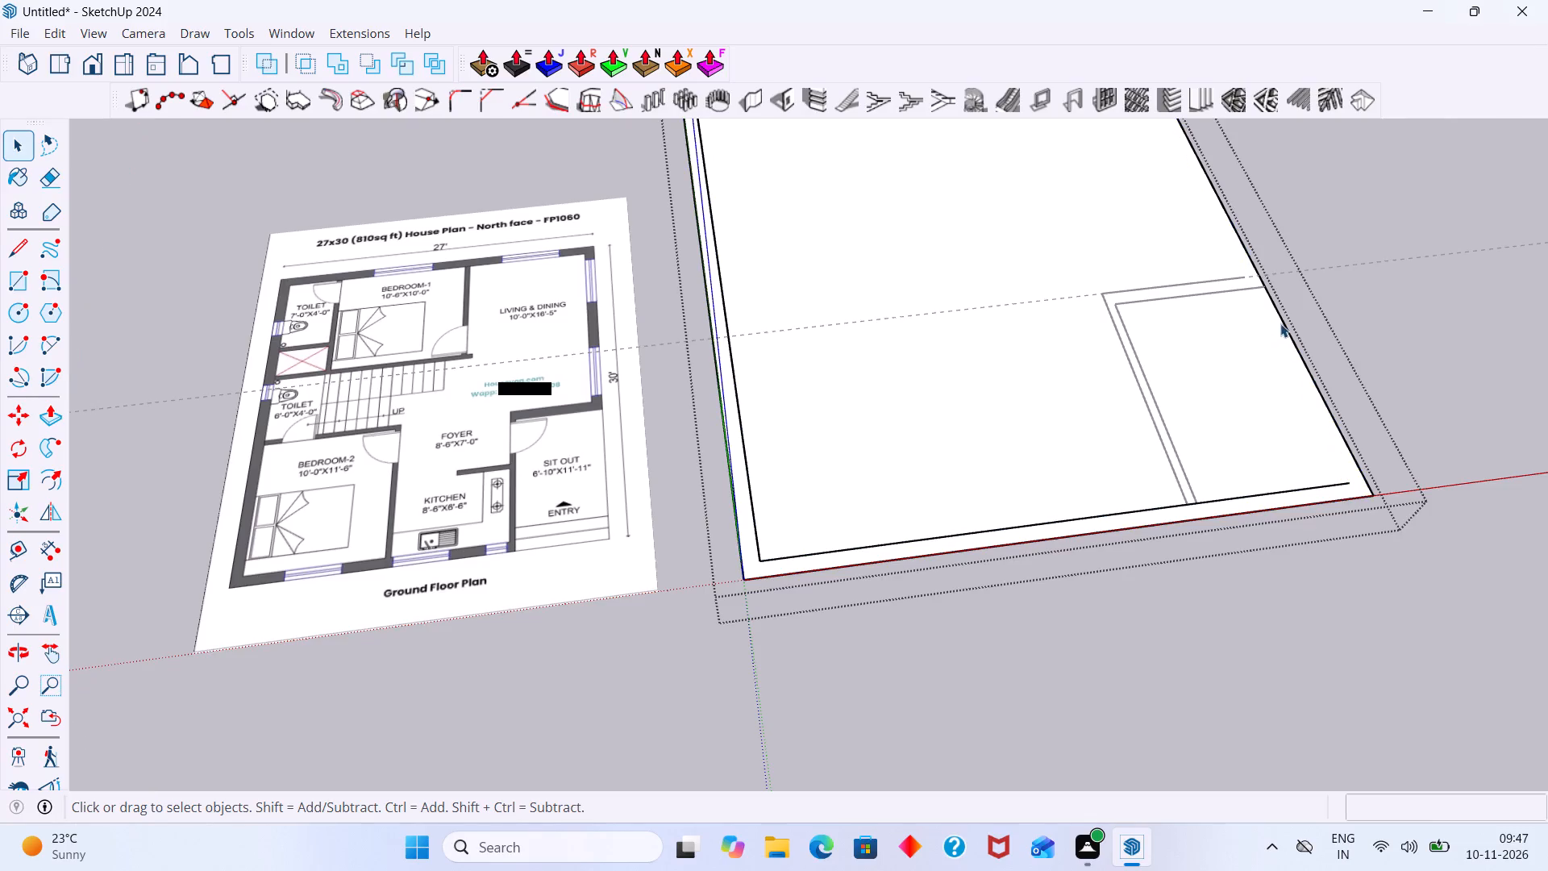
# Close the outline group to end its editing.
pyautogui.scroll(-3, 1280, 323)
pyautogui.click(1325, 267)
pyautogui.scroll(-2, 1322, 267)
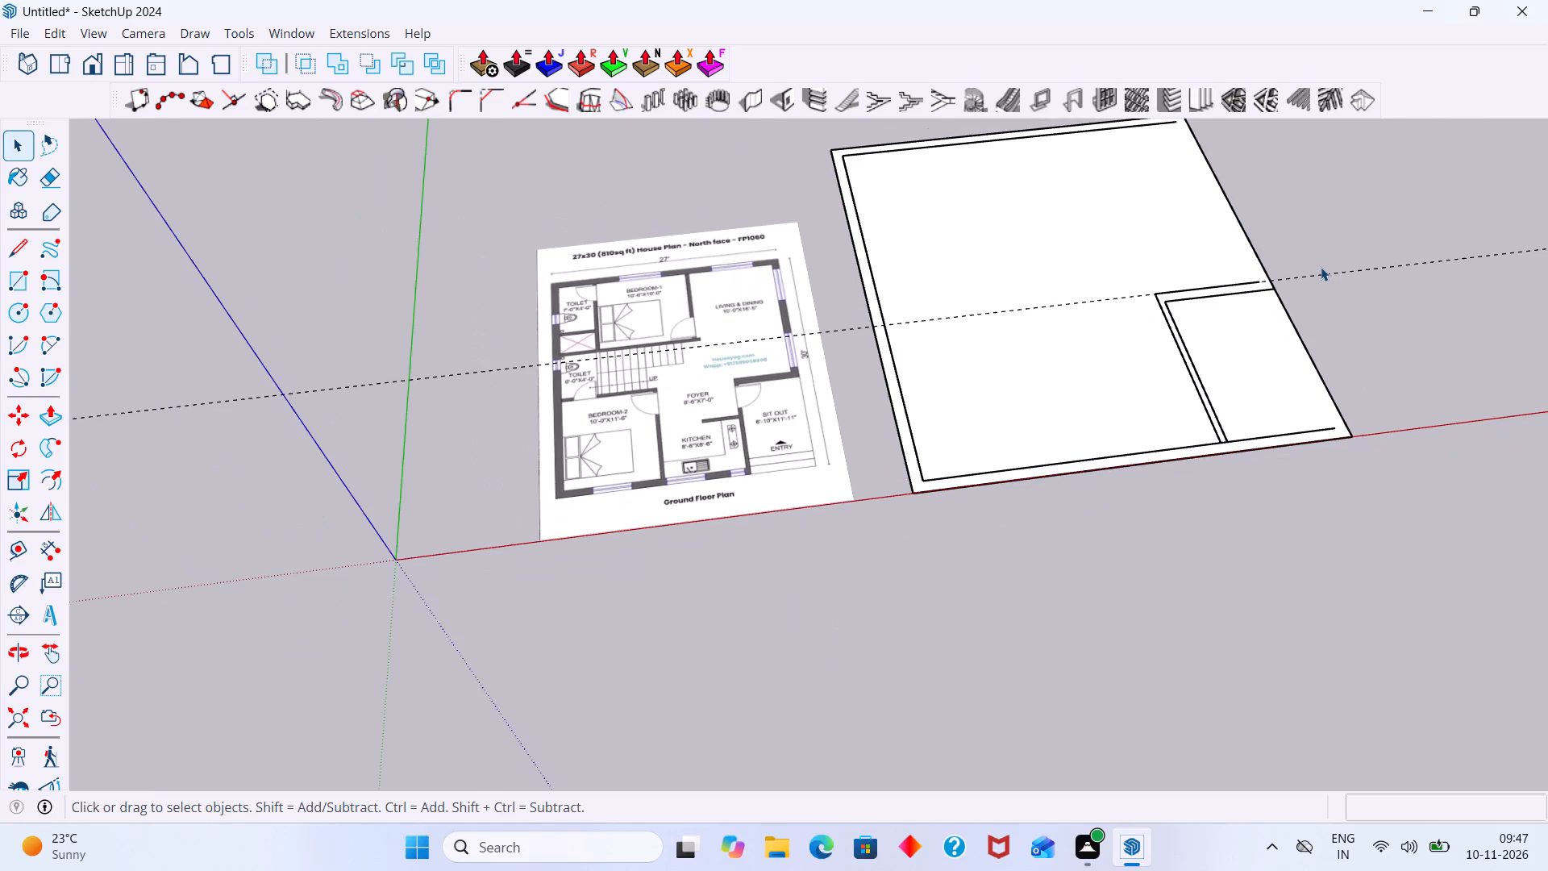
# Draw the missing inner side wall line, 16' 5" long, from the inner outline's far corner to the sit out's far wall.
pyautogui.keyDown('shift'); pyautogui.moveTo(1272, 299); pyautogui.dragTo(1225, 340, button='middle'); pyautogui.keyUp('shift')
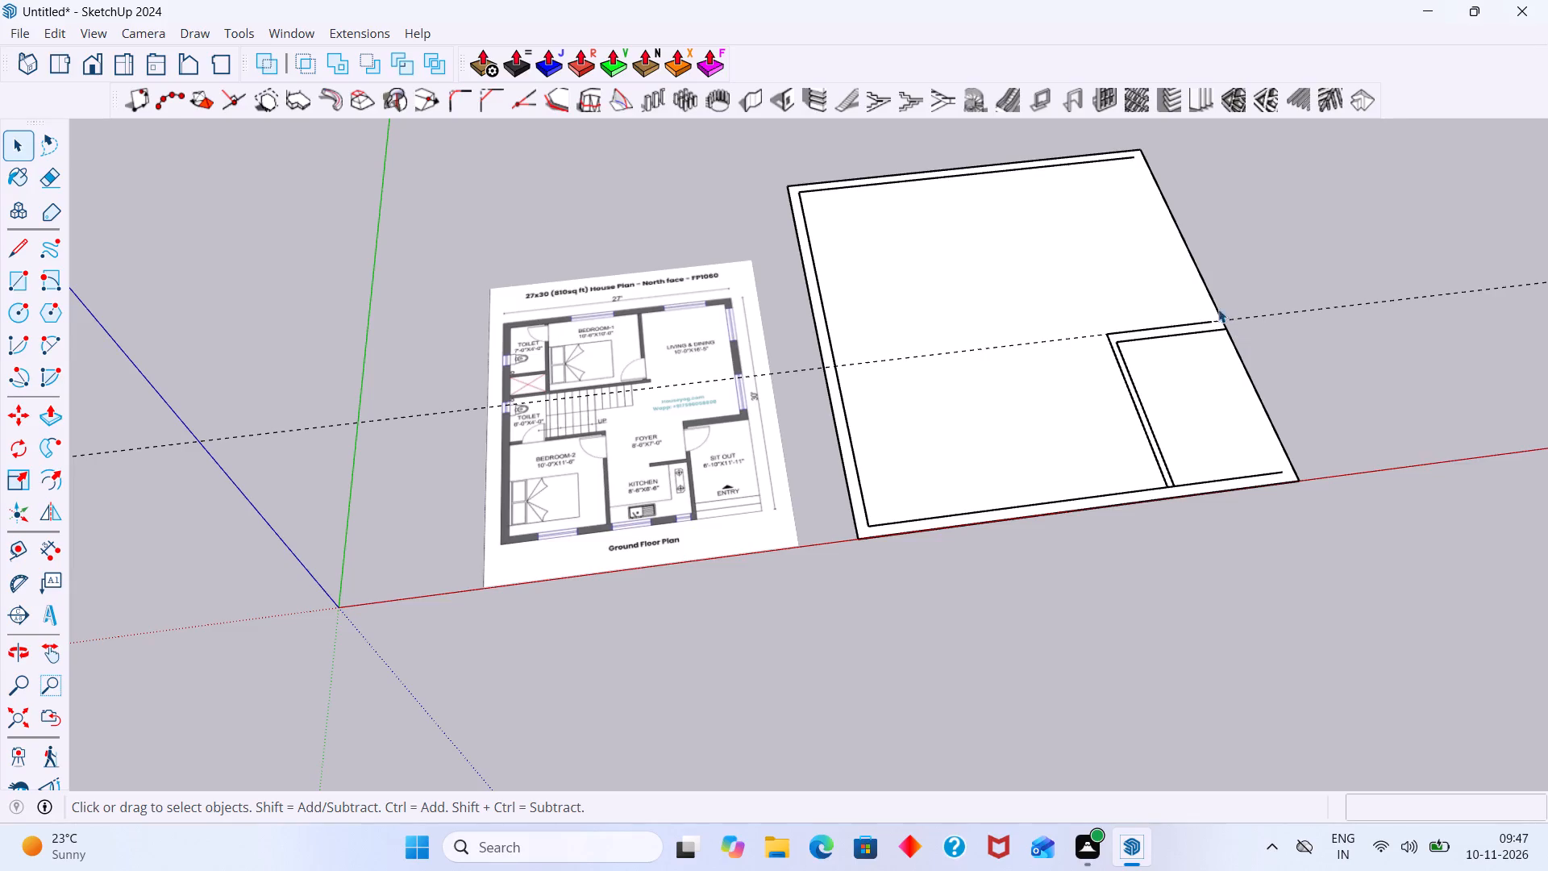
pyautogui.press('l')
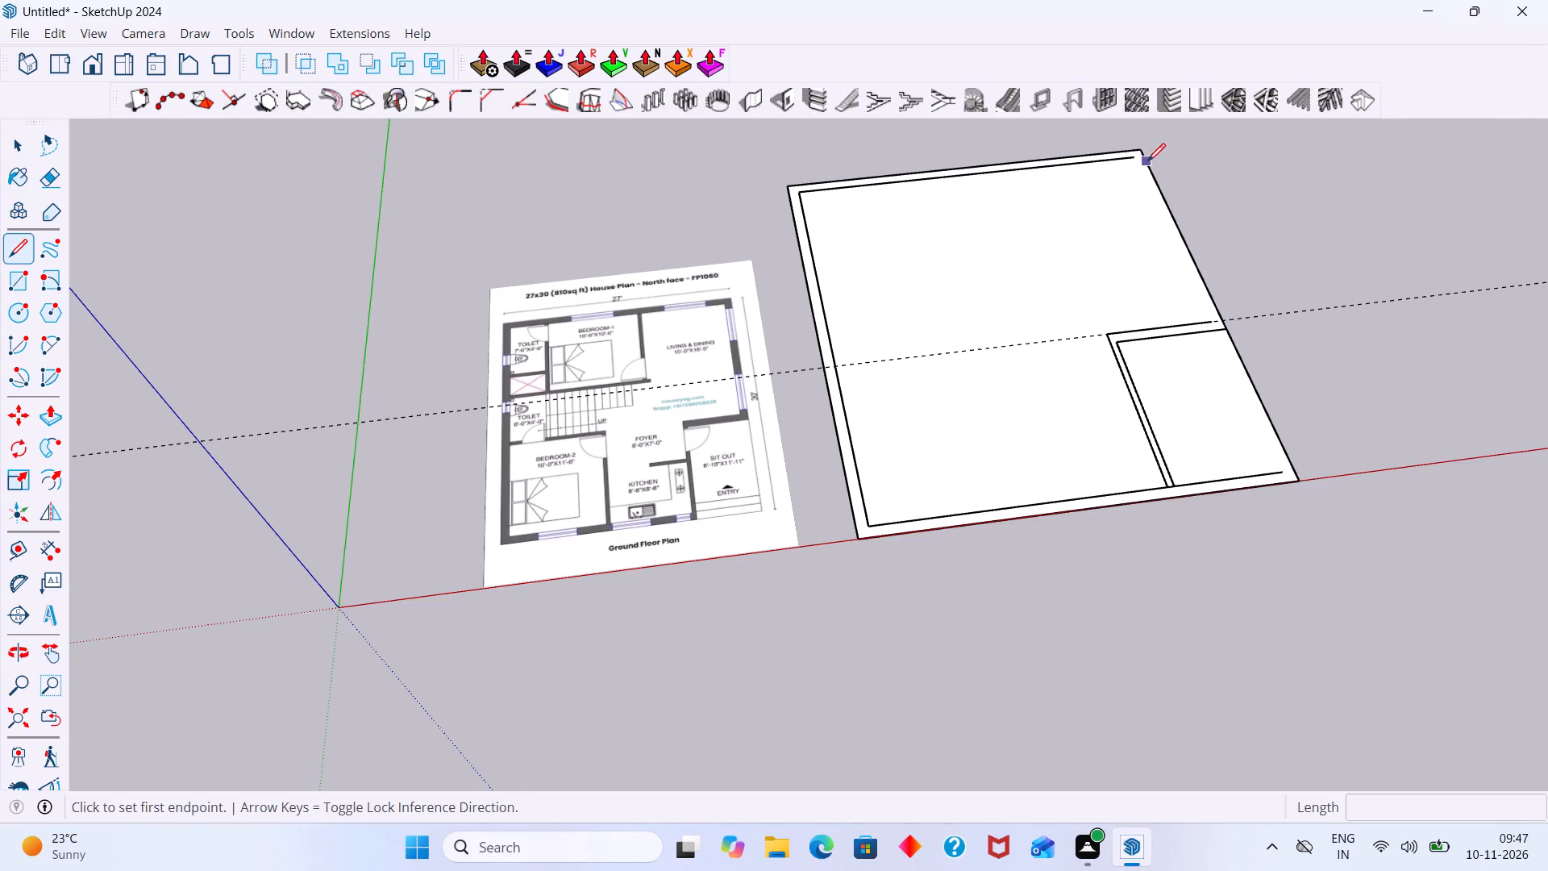
pyautogui.scroll(3, 1147, 161)
pyautogui.click(1134, 155)
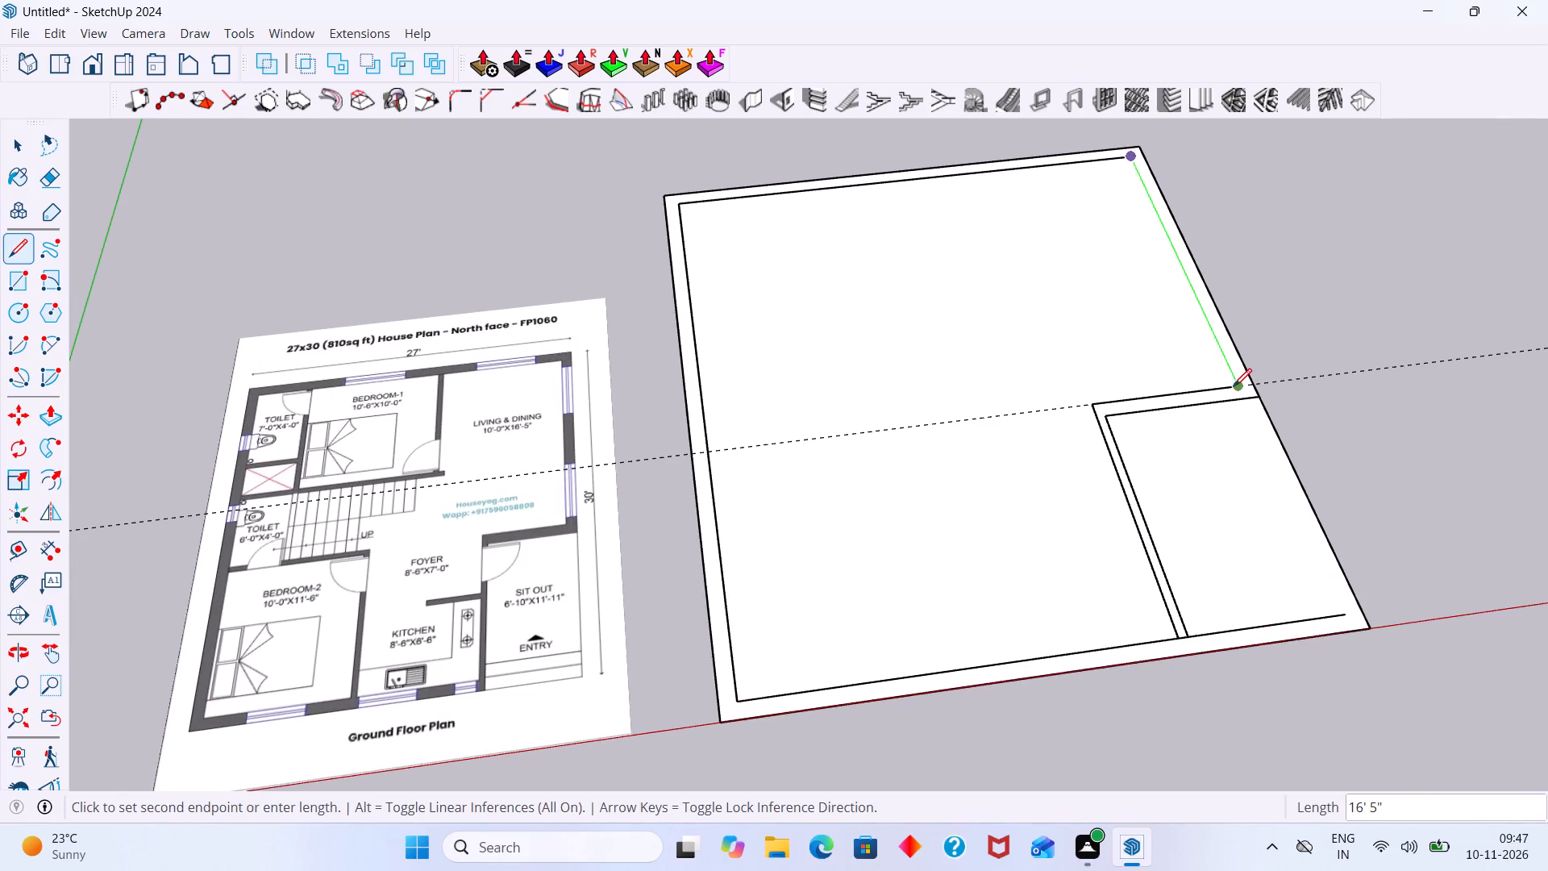
pyautogui.click(1238, 387)
pyautogui.press('space')
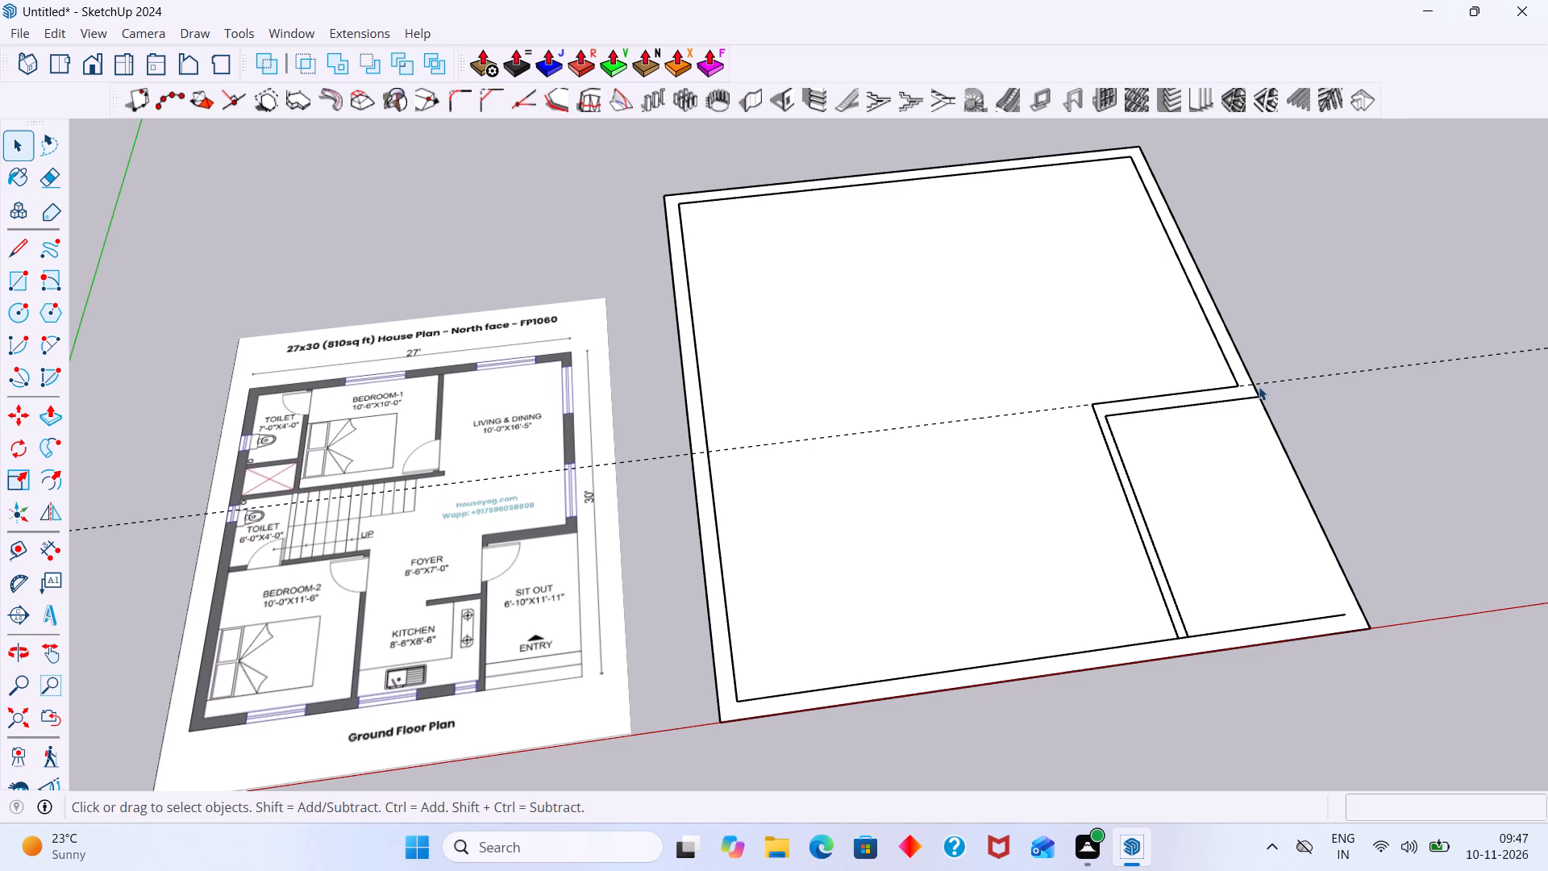
pyautogui.scroll(-1, 1298, 384)
pyautogui.click(1289, 368)
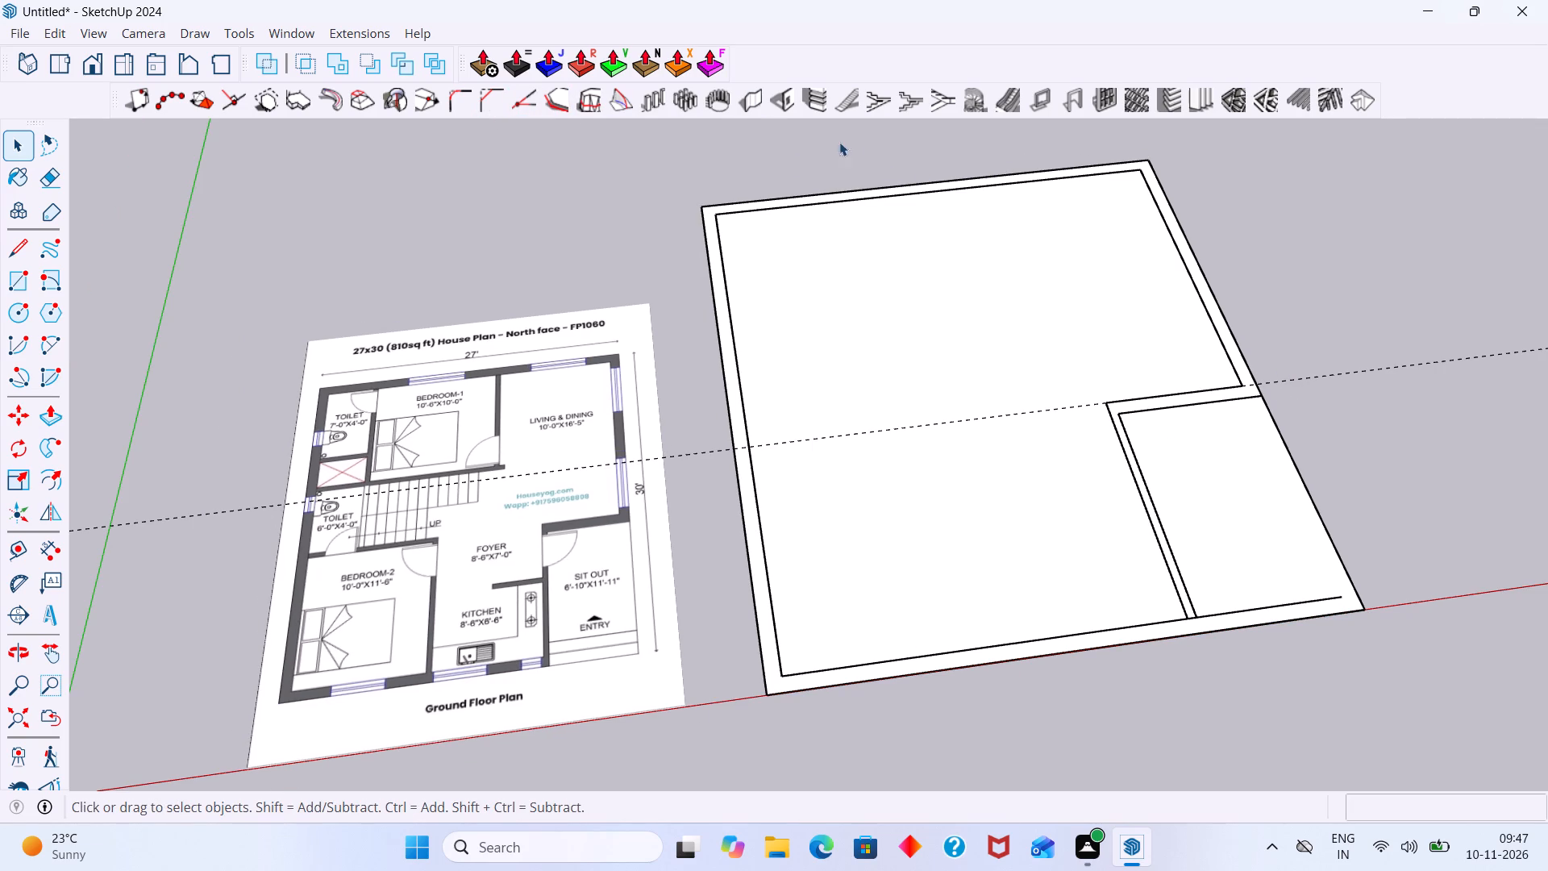
# Measure the sit out's far wall line from the outer outline to its inner corner.
pyautogui.press('t')
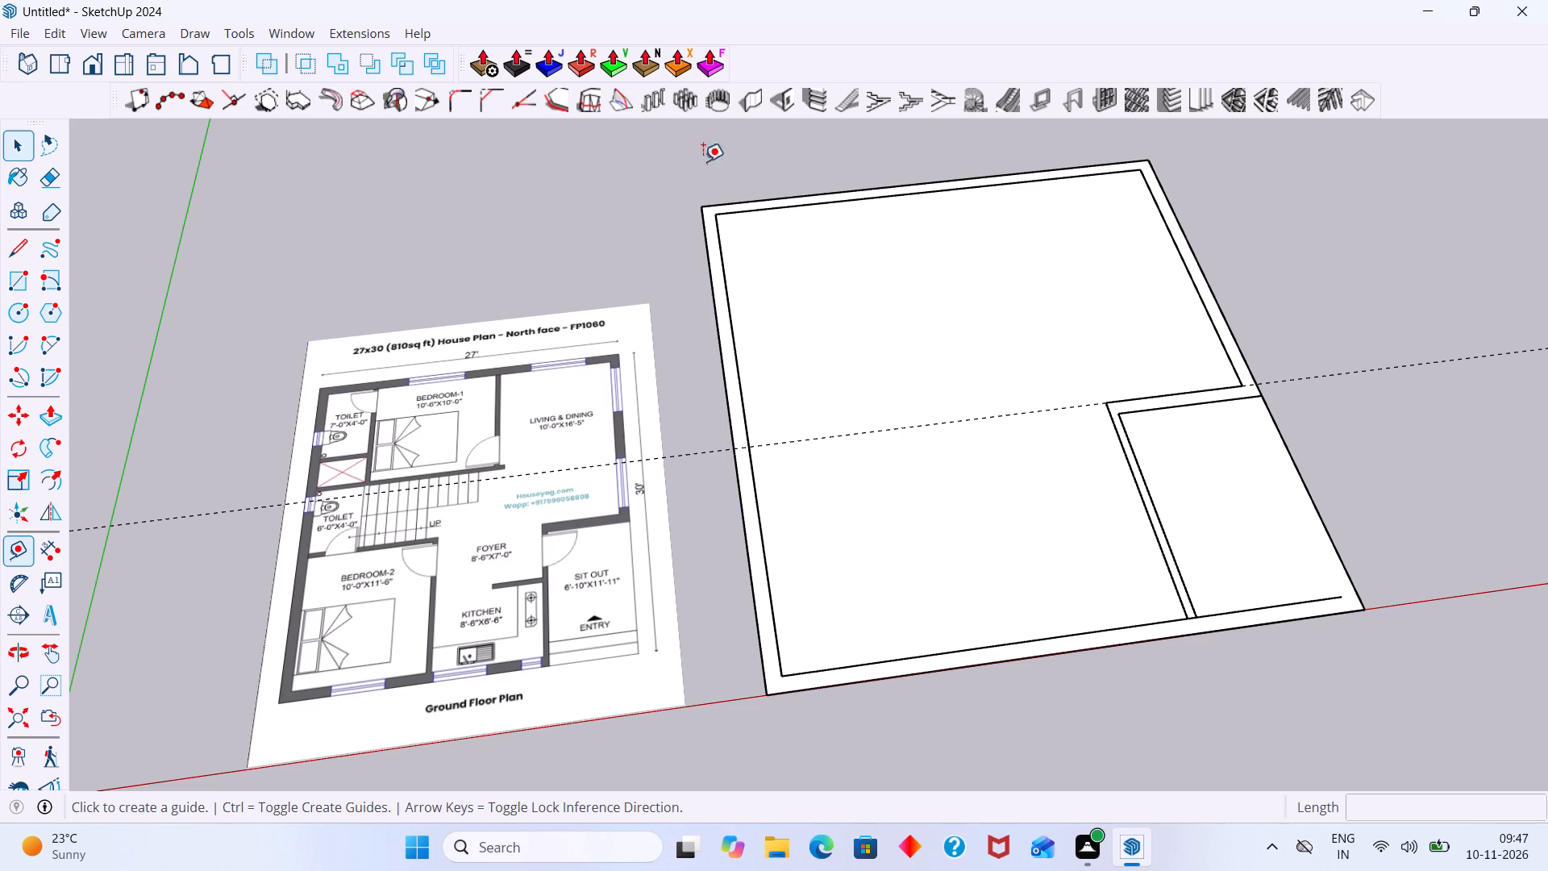
pyautogui.click(1263, 393)
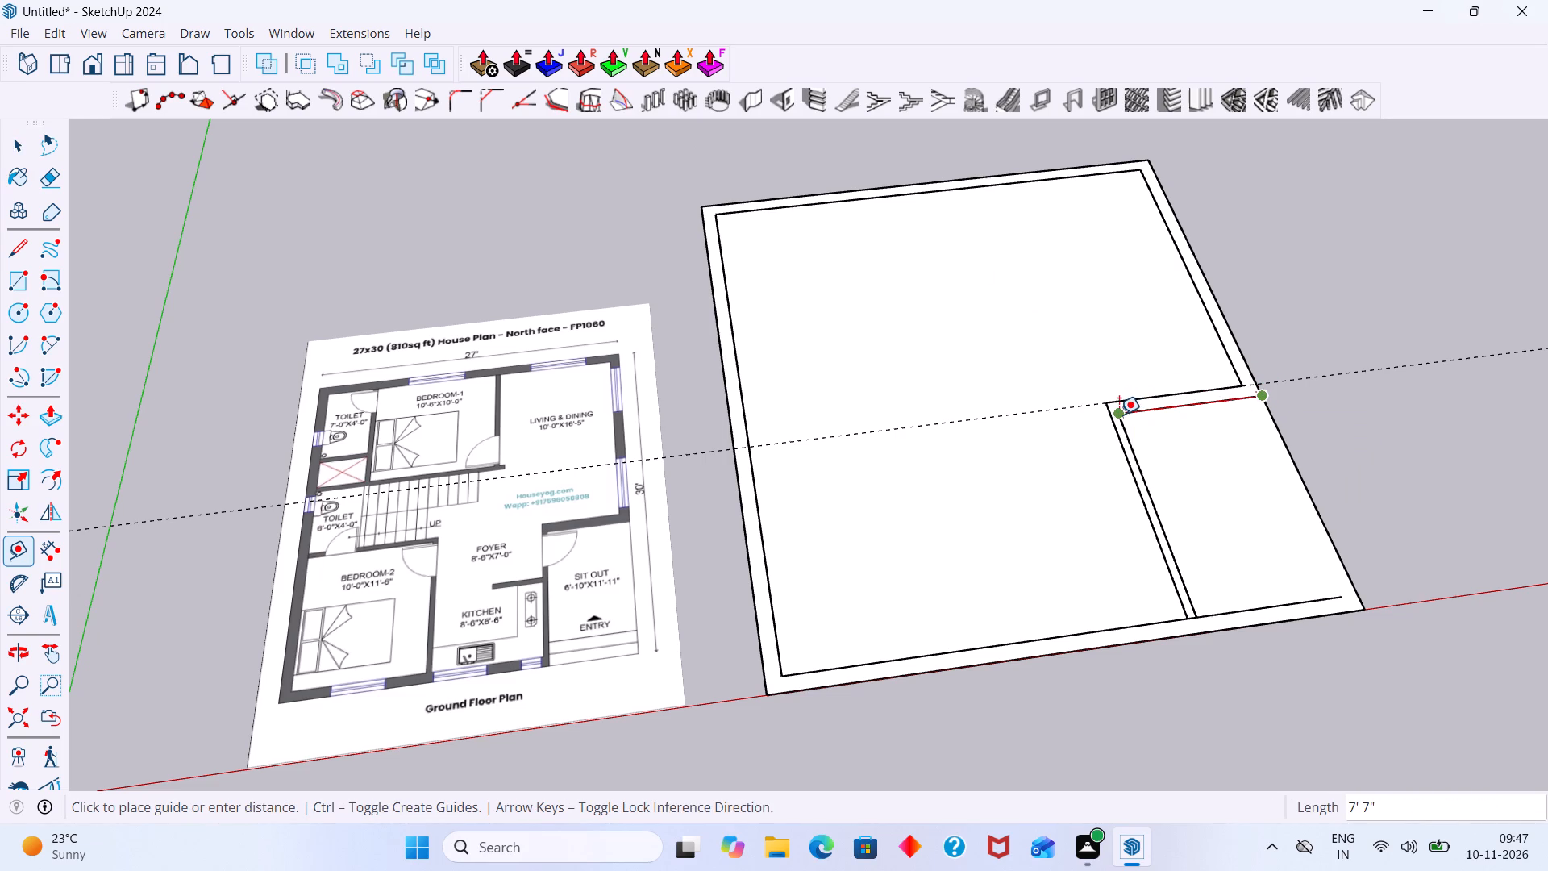
pyautogui.press('space')
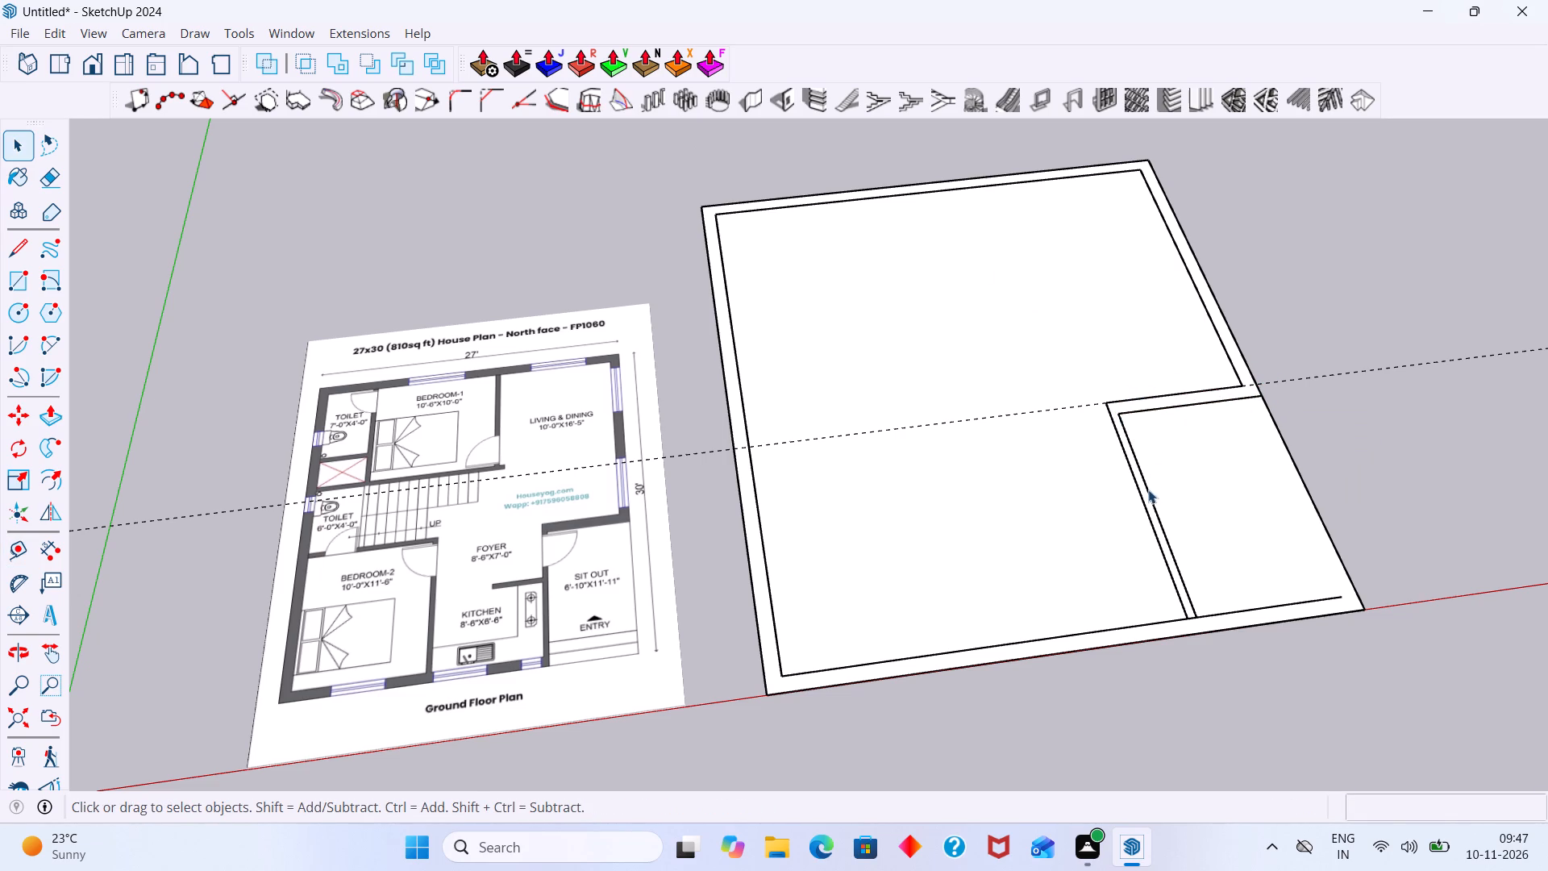
# Delete the sit-out-side line of the wall between the kitchen and the sit out.
pyautogui.click(1147, 491)
pyautogui.press('Delete')
# Place a guide 6'10" inward from the outer outline's side edge, parallel to it, across the sit out.
pyautogui.press('t')
pyautogui.click(1285, 451)
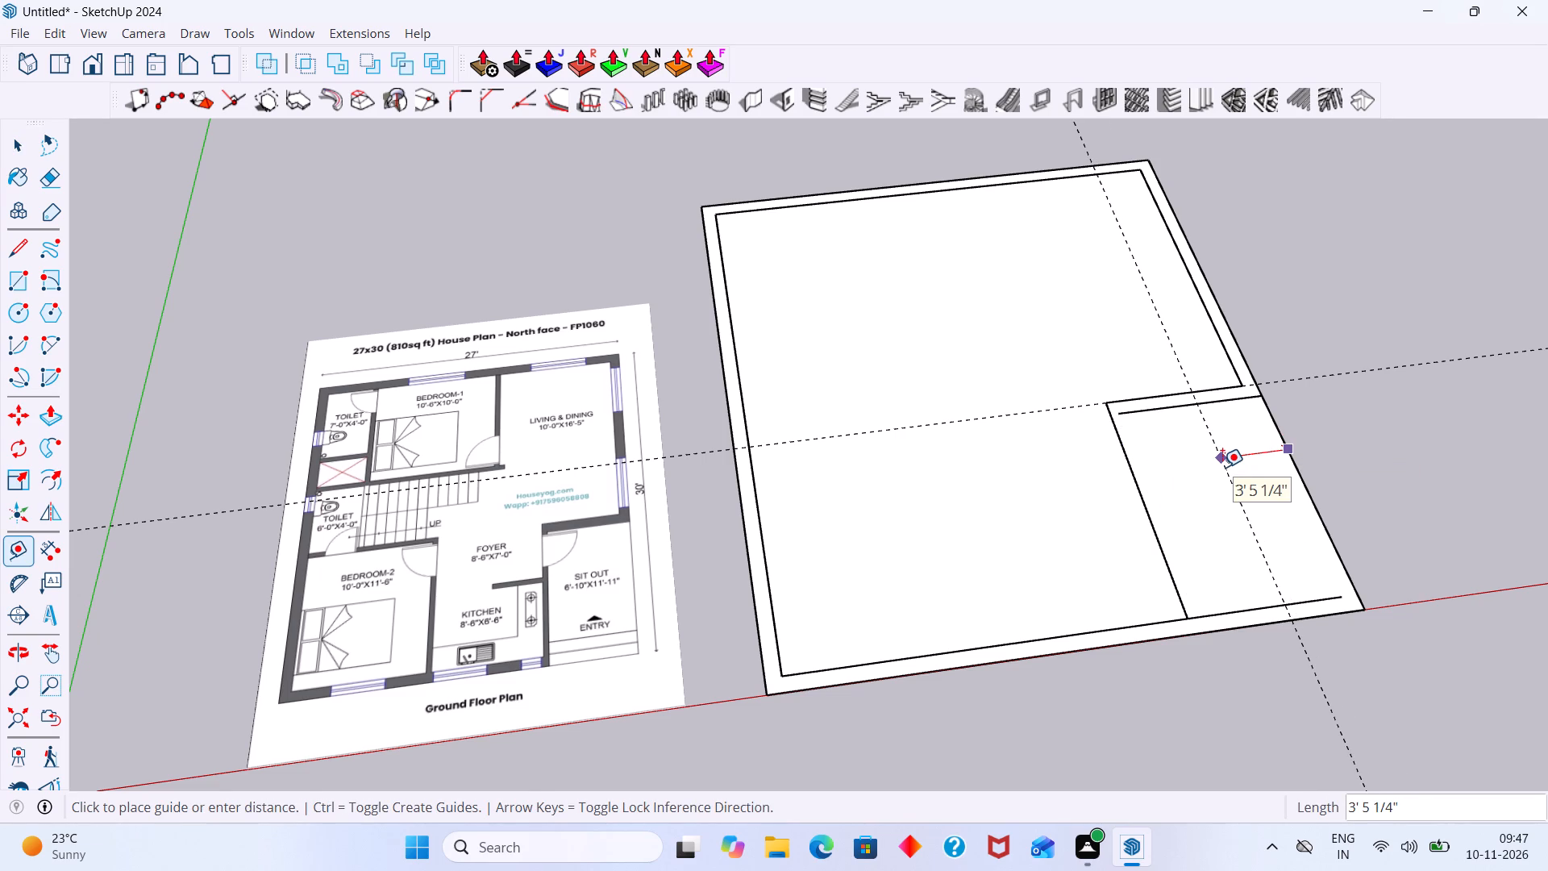
pyautogui.write("6'10")
pyautogui.hotkey('shift', '"')
pyautogui.press('Return')
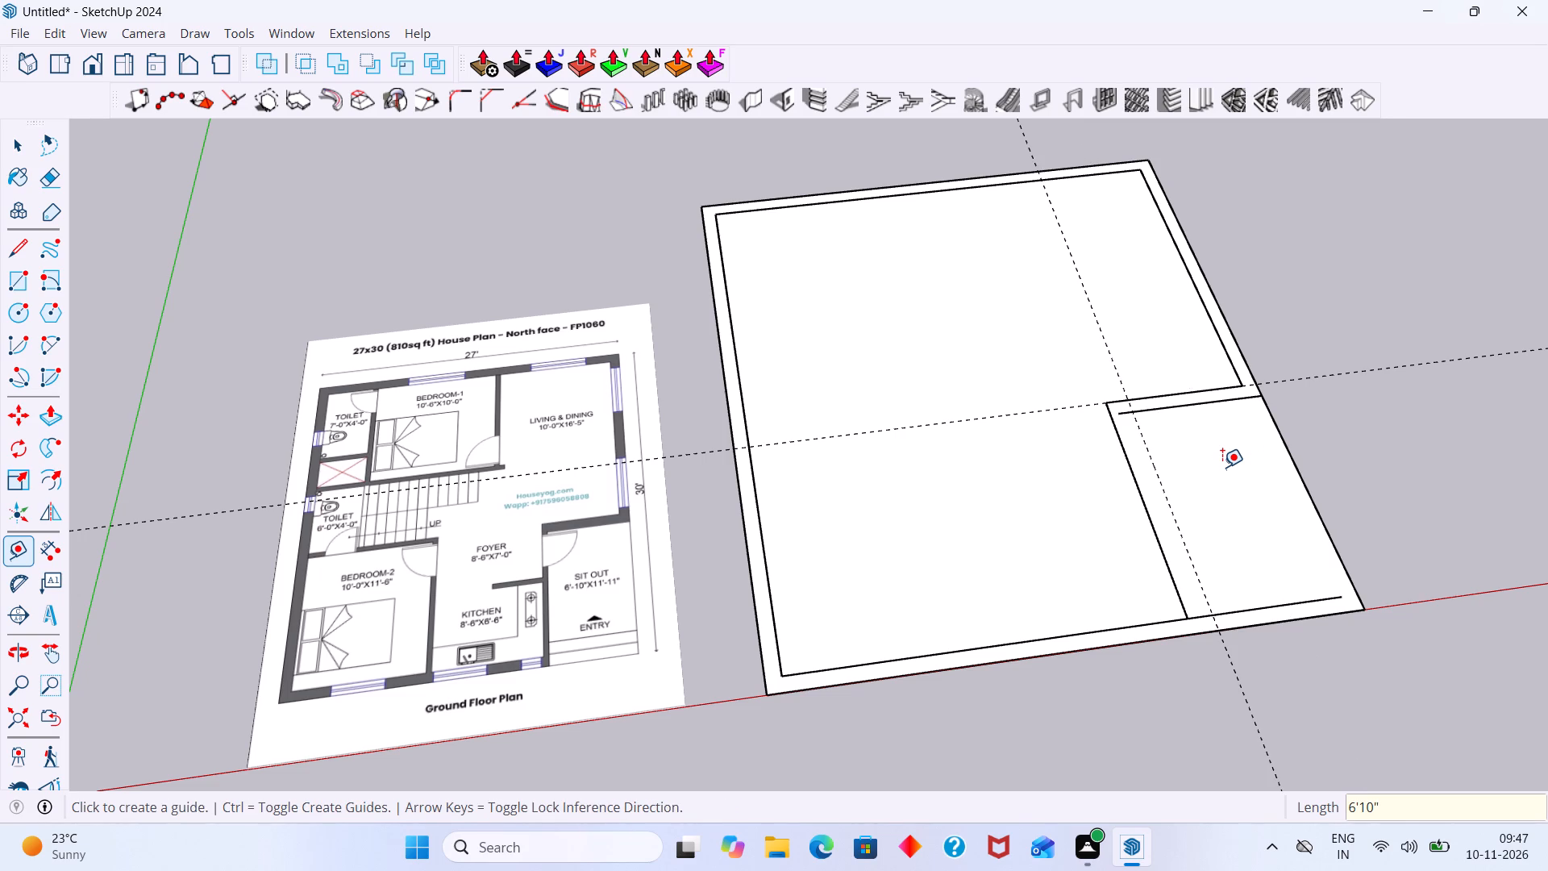
pyautogui.press('space')
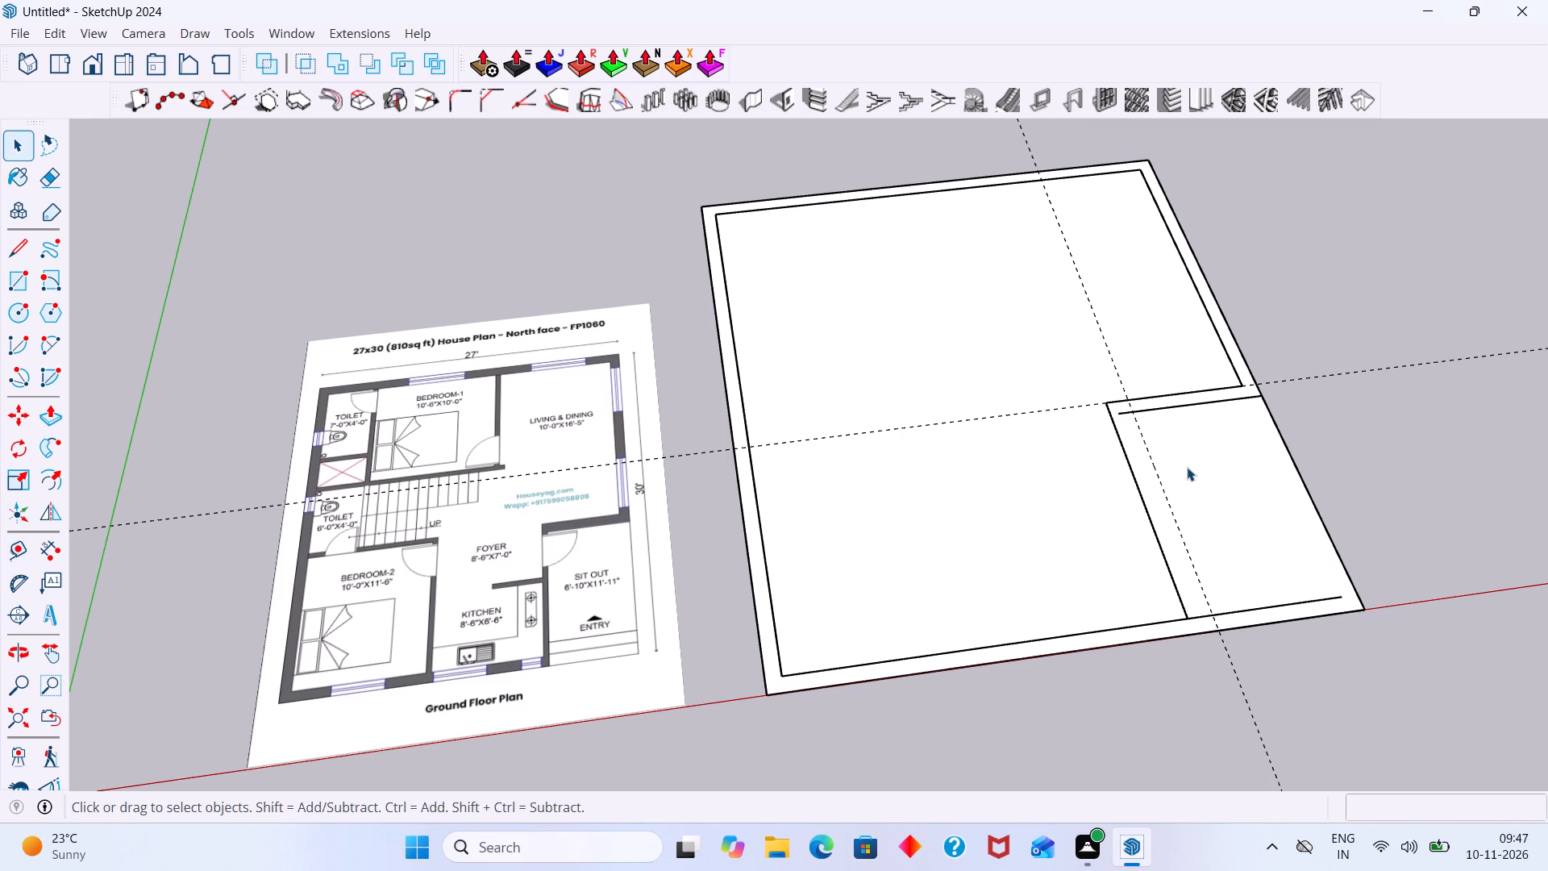
# Draw an 11' 4" wall line along the 6'10" guide from the sit out's far wall to the inner front line.
pyautogui.press('l')
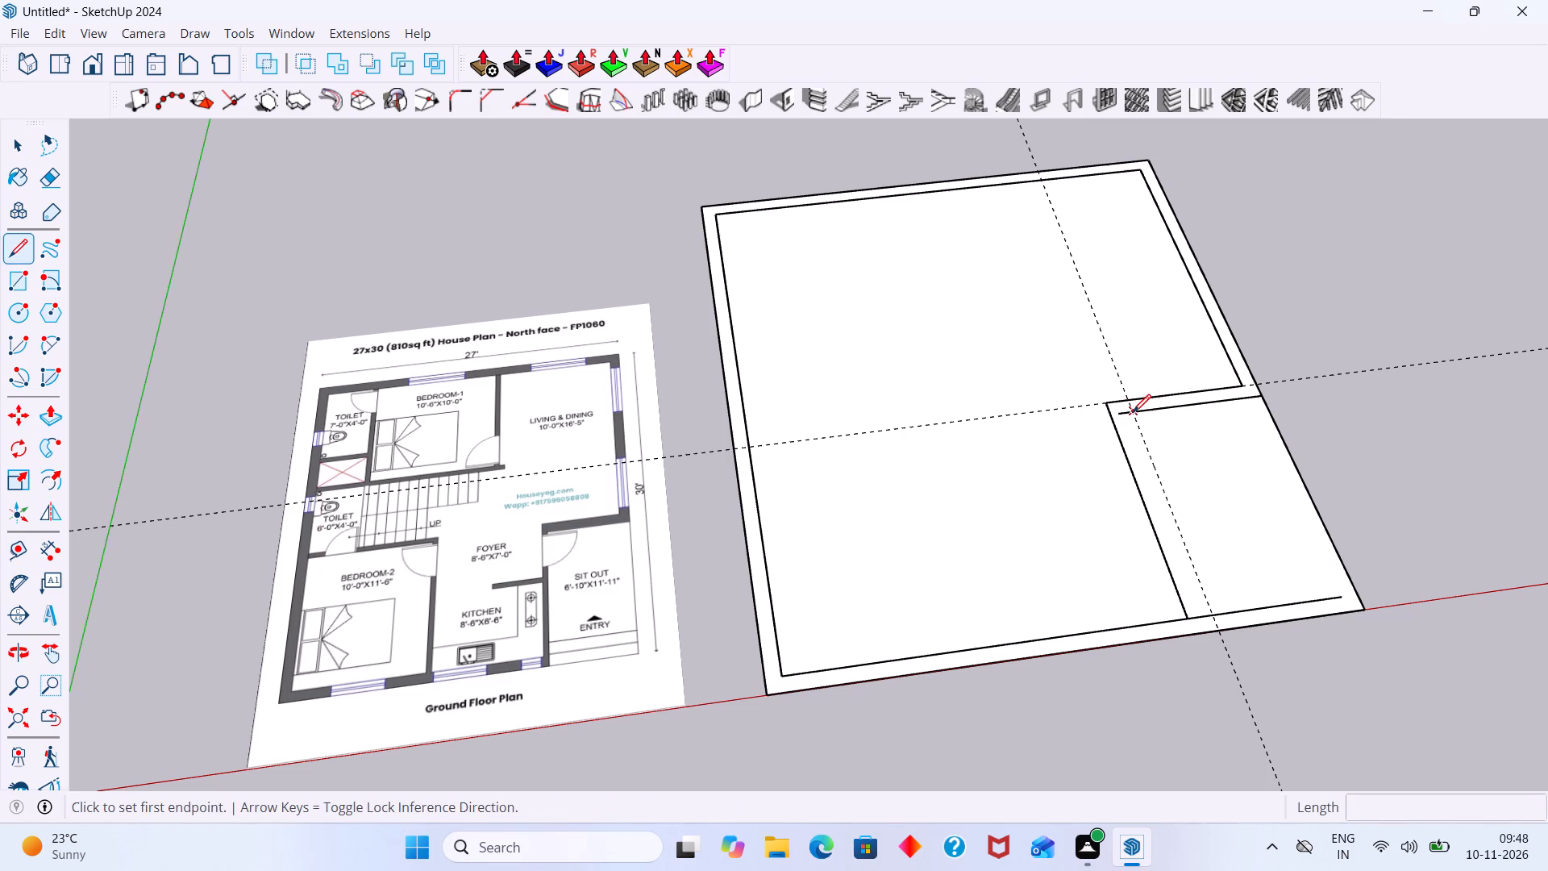
pyautogui.click(1133, 412)
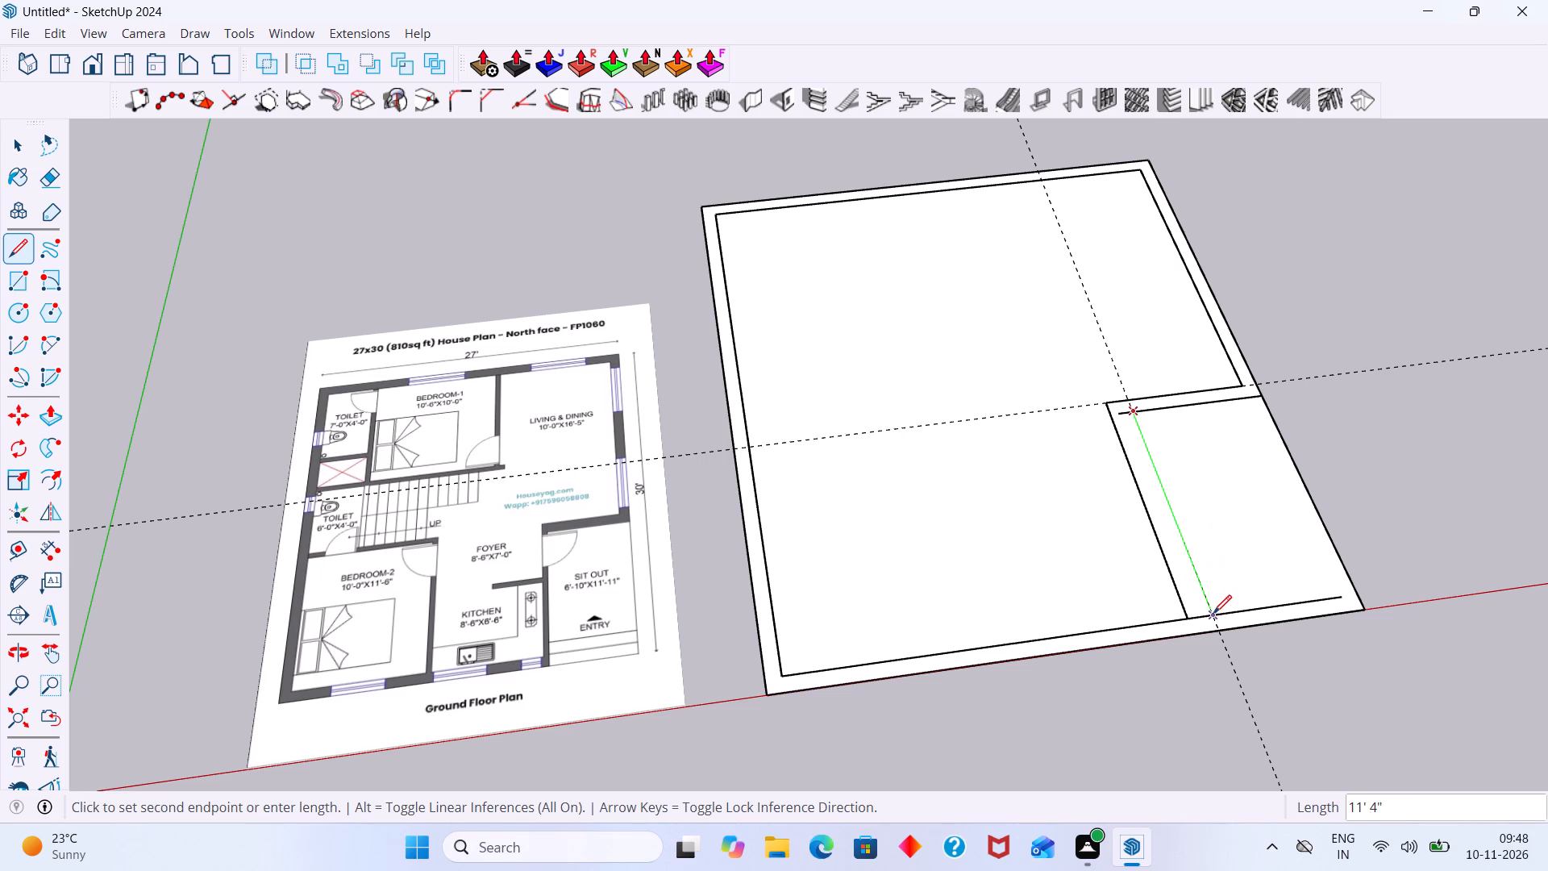
pyautogui.click(1213, 613)
pyautogui.press('space')
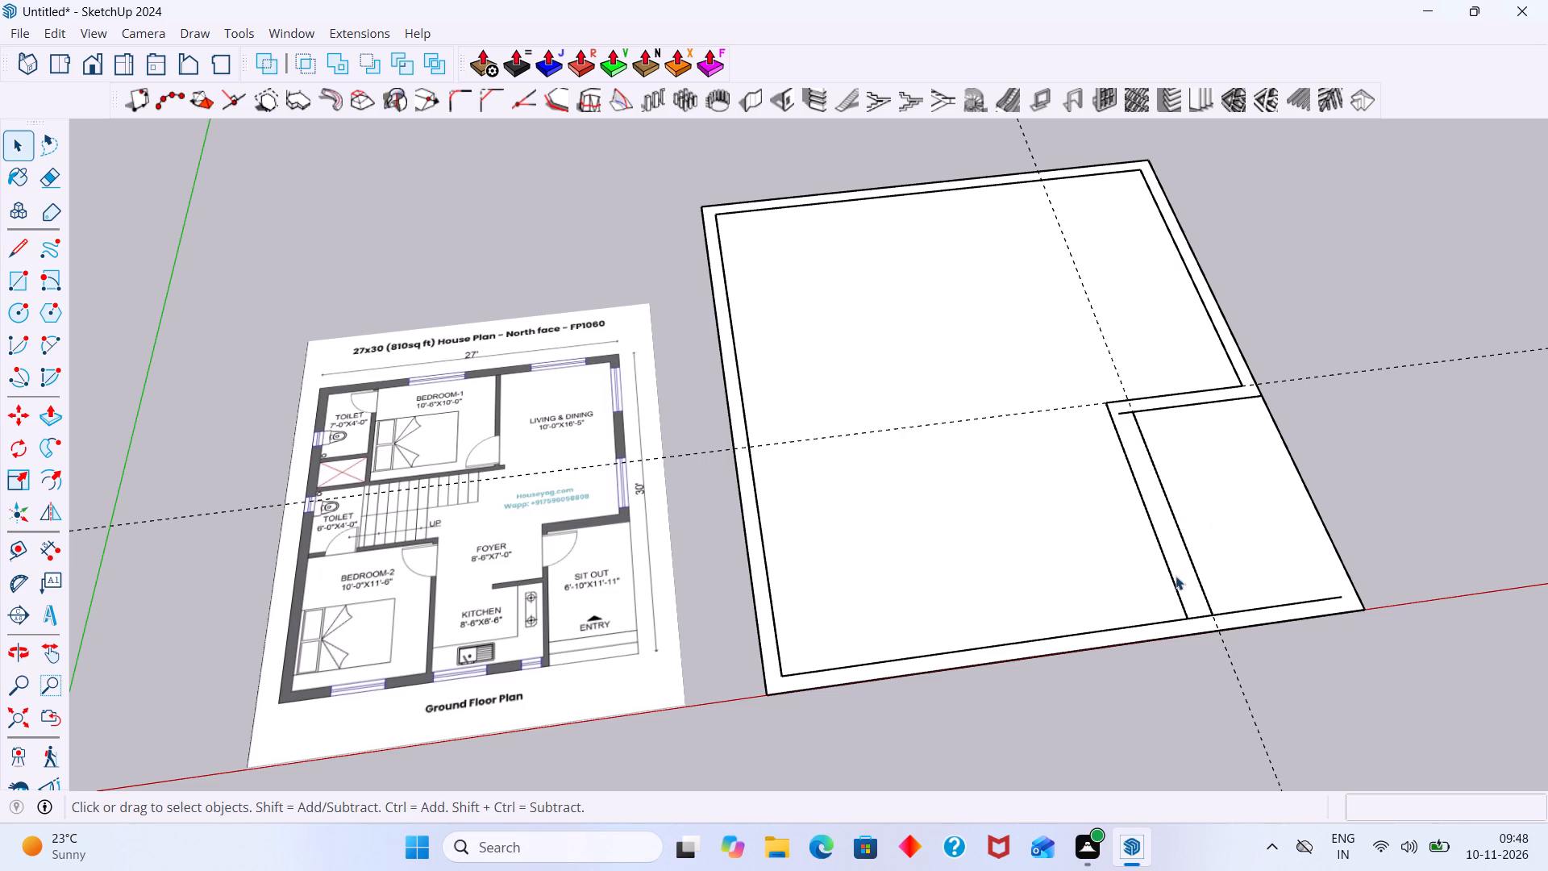
# Delete the old kitchen-side line of the wall between the kitchen and the sit out.
pyautogui.click(1174, 581)
pyautogui.press('Delete')
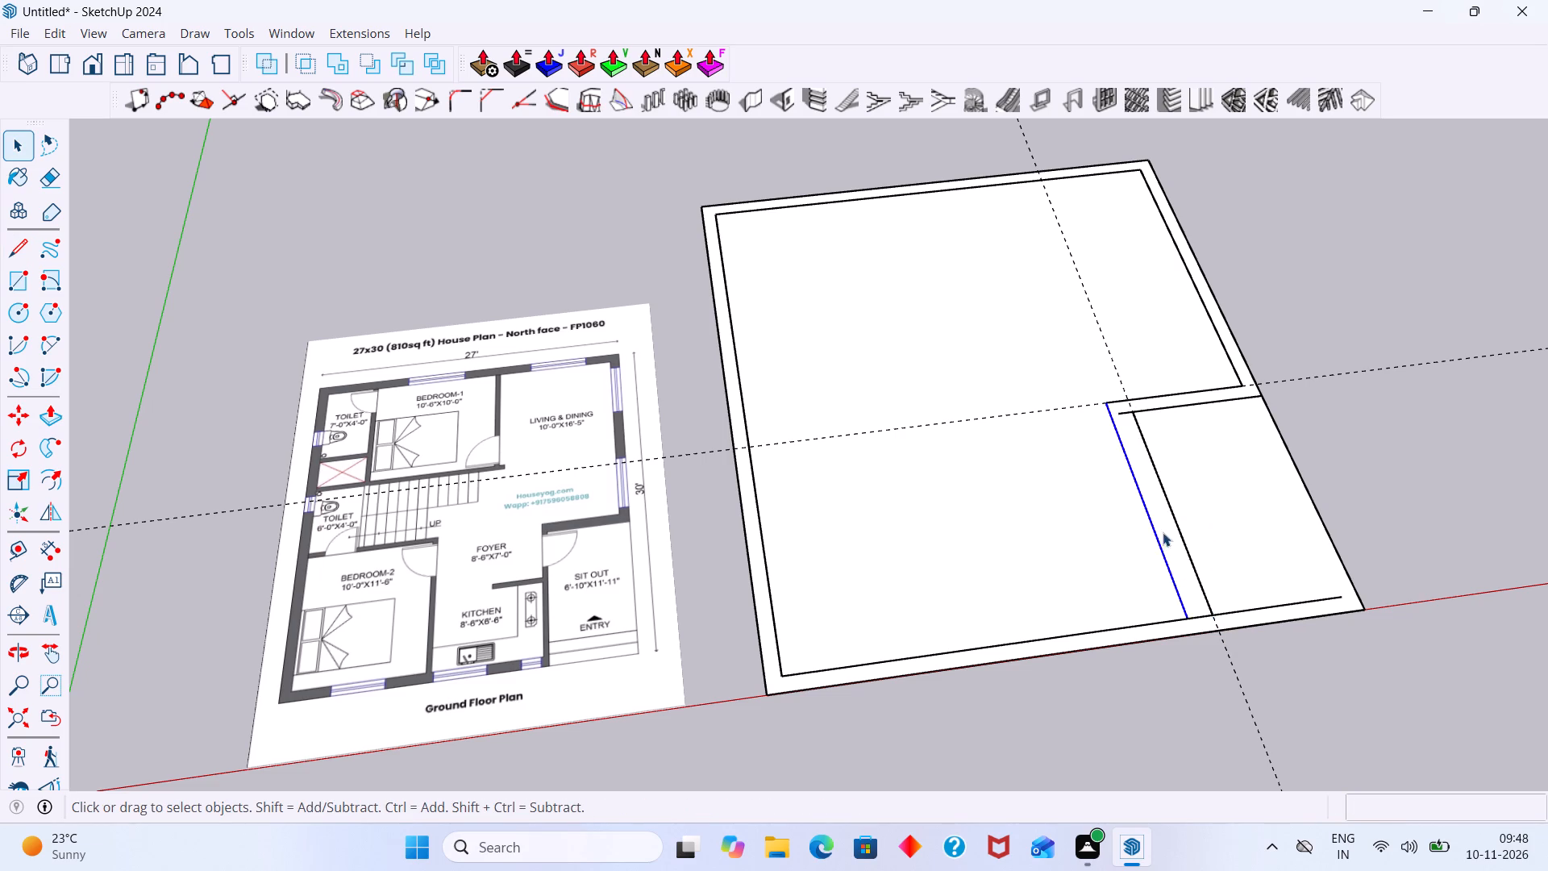
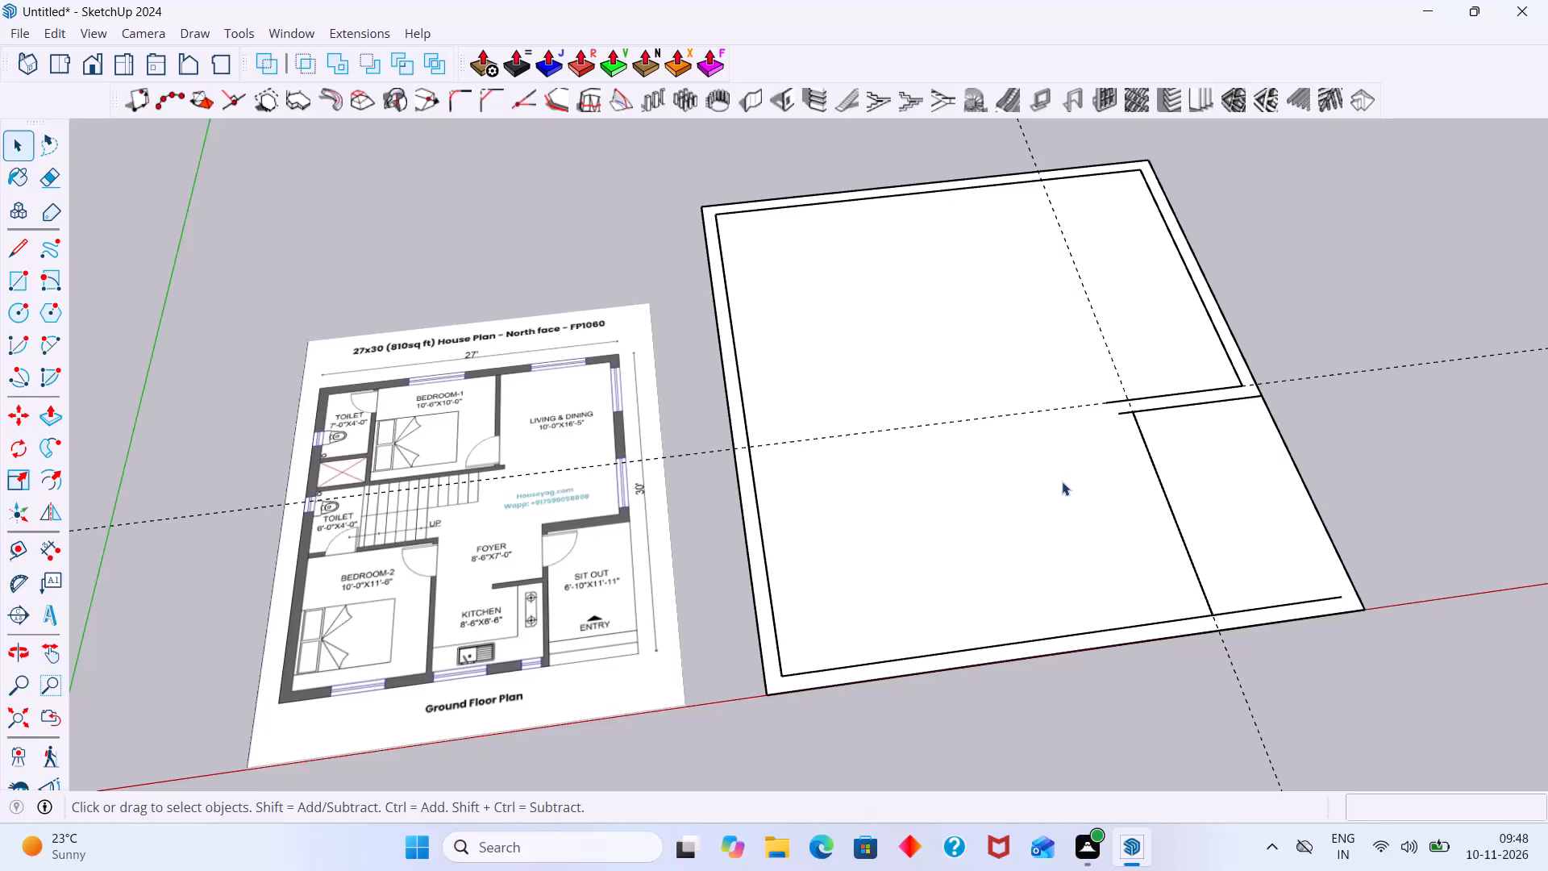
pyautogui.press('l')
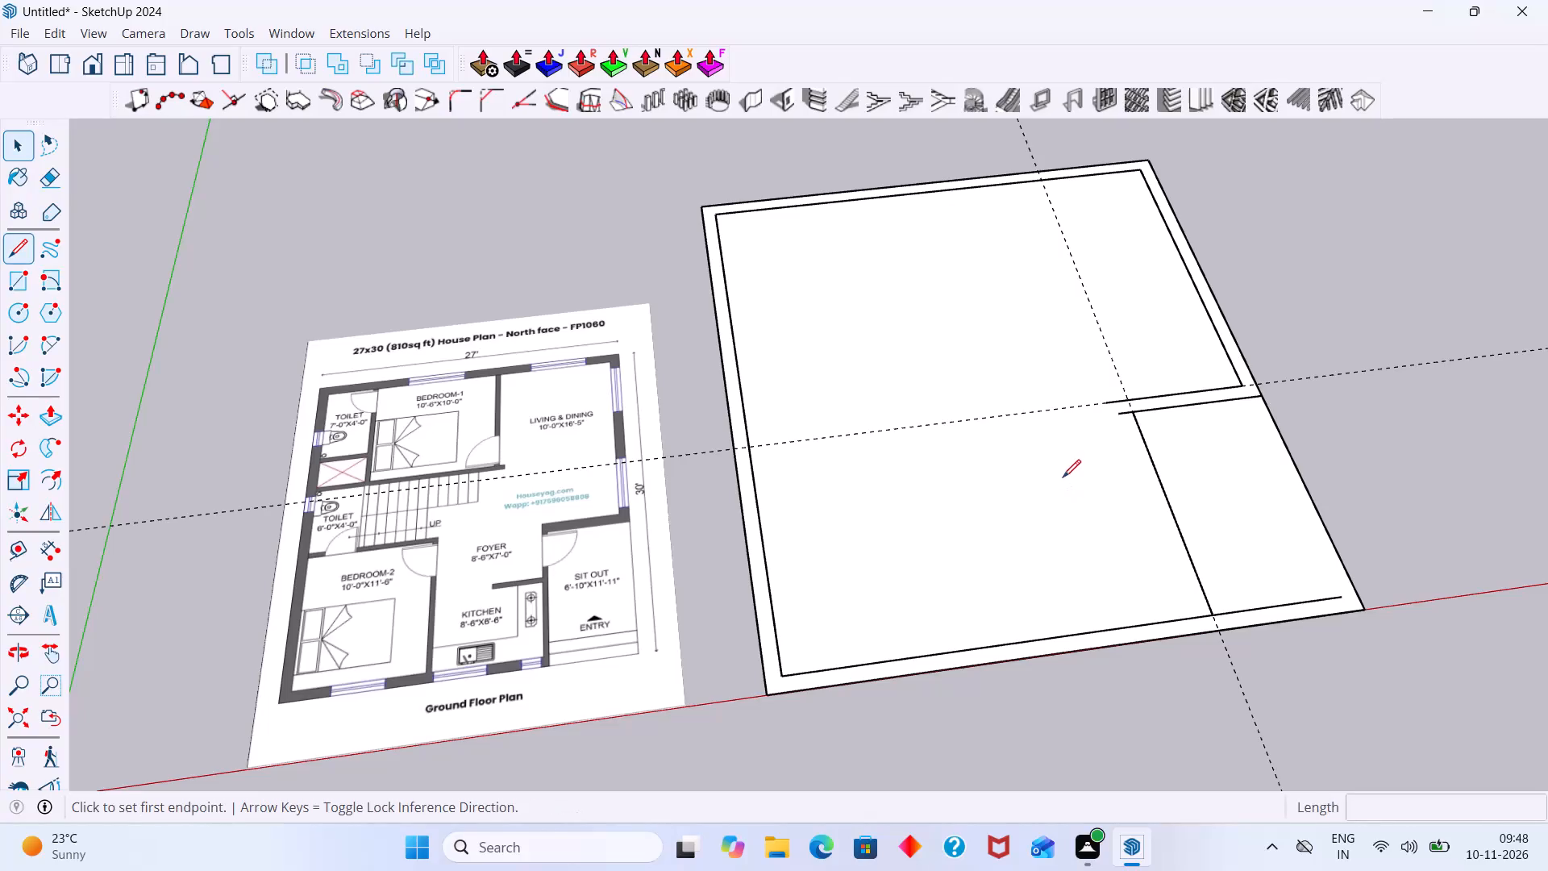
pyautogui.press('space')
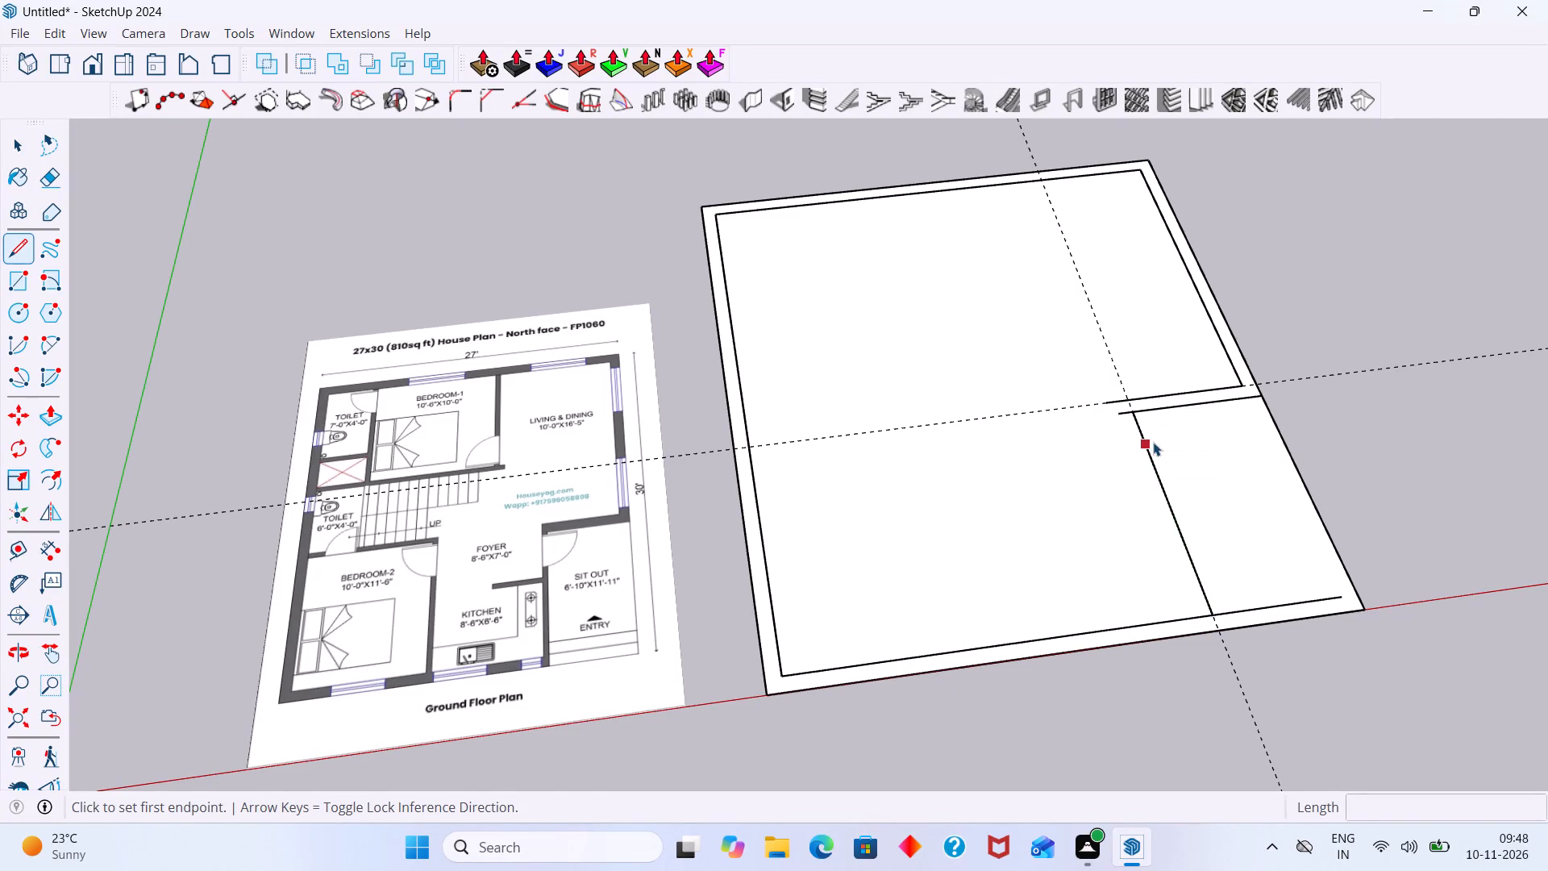
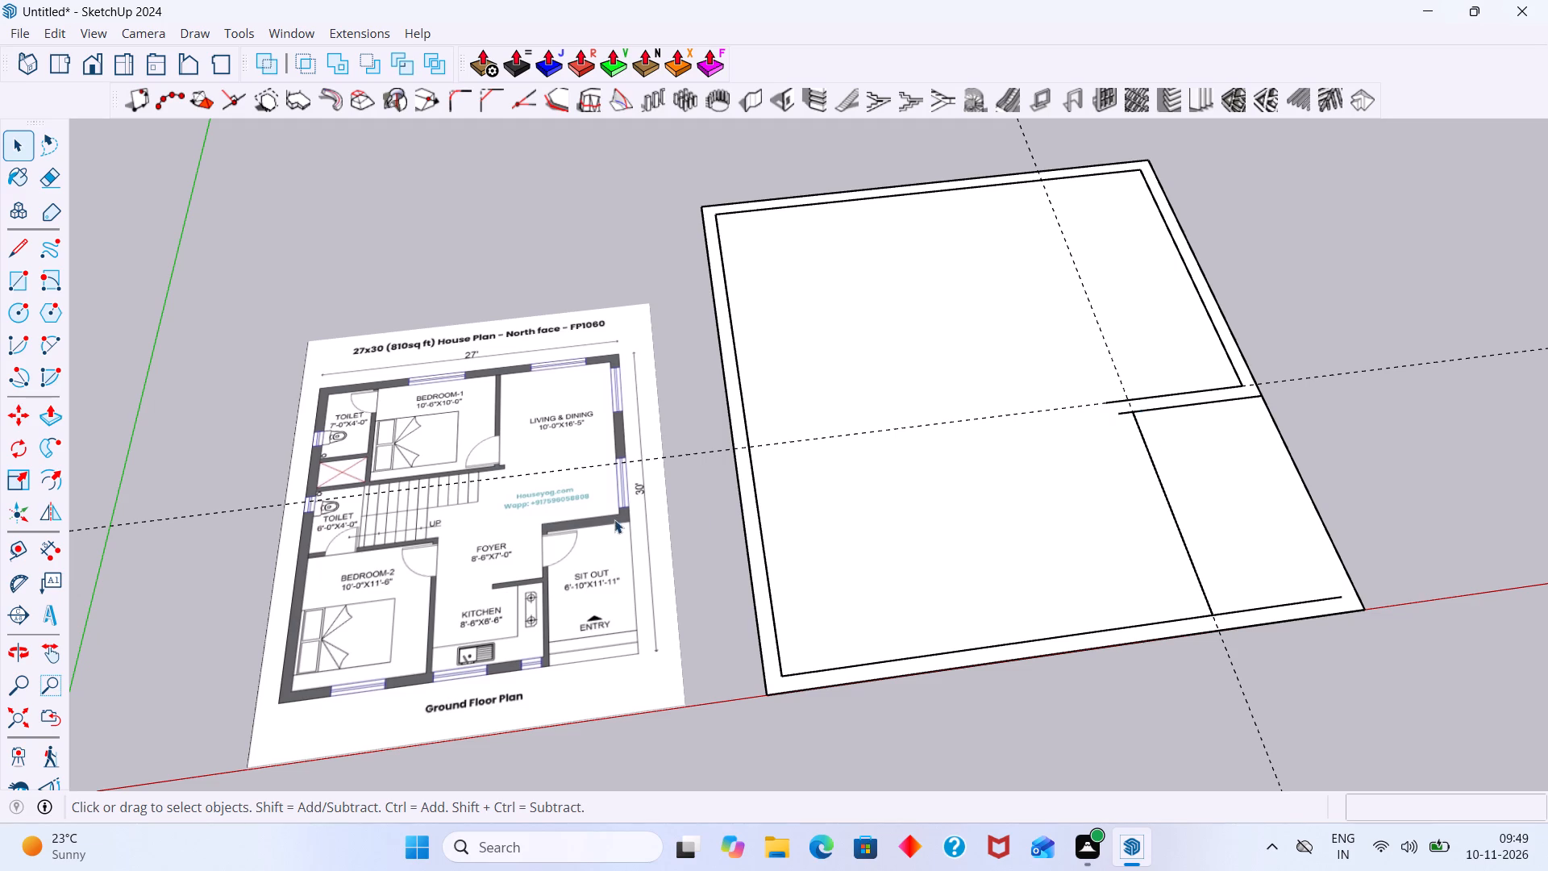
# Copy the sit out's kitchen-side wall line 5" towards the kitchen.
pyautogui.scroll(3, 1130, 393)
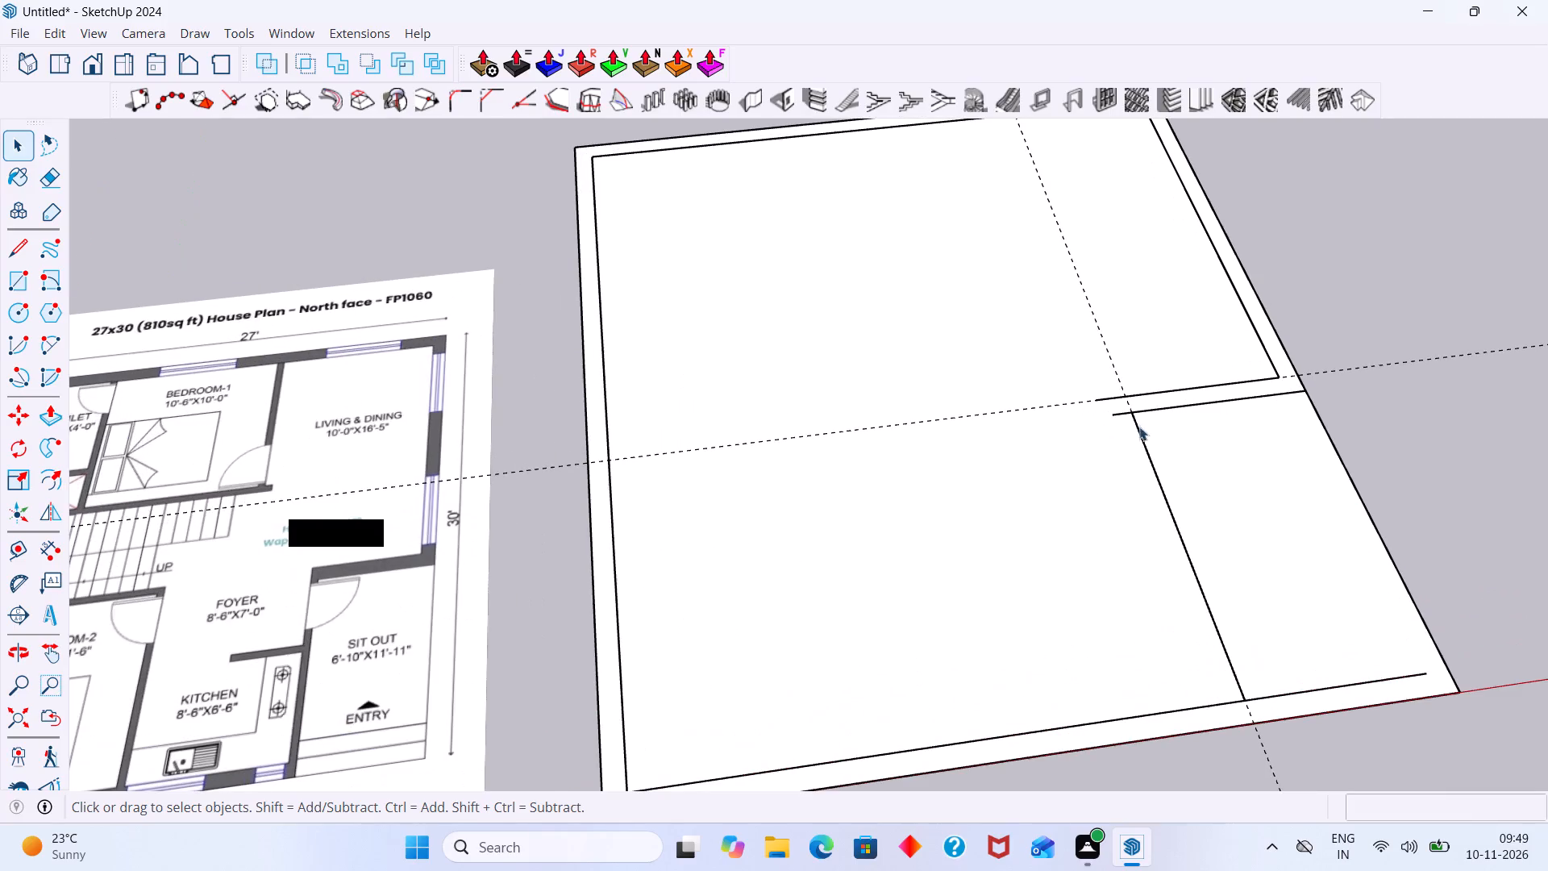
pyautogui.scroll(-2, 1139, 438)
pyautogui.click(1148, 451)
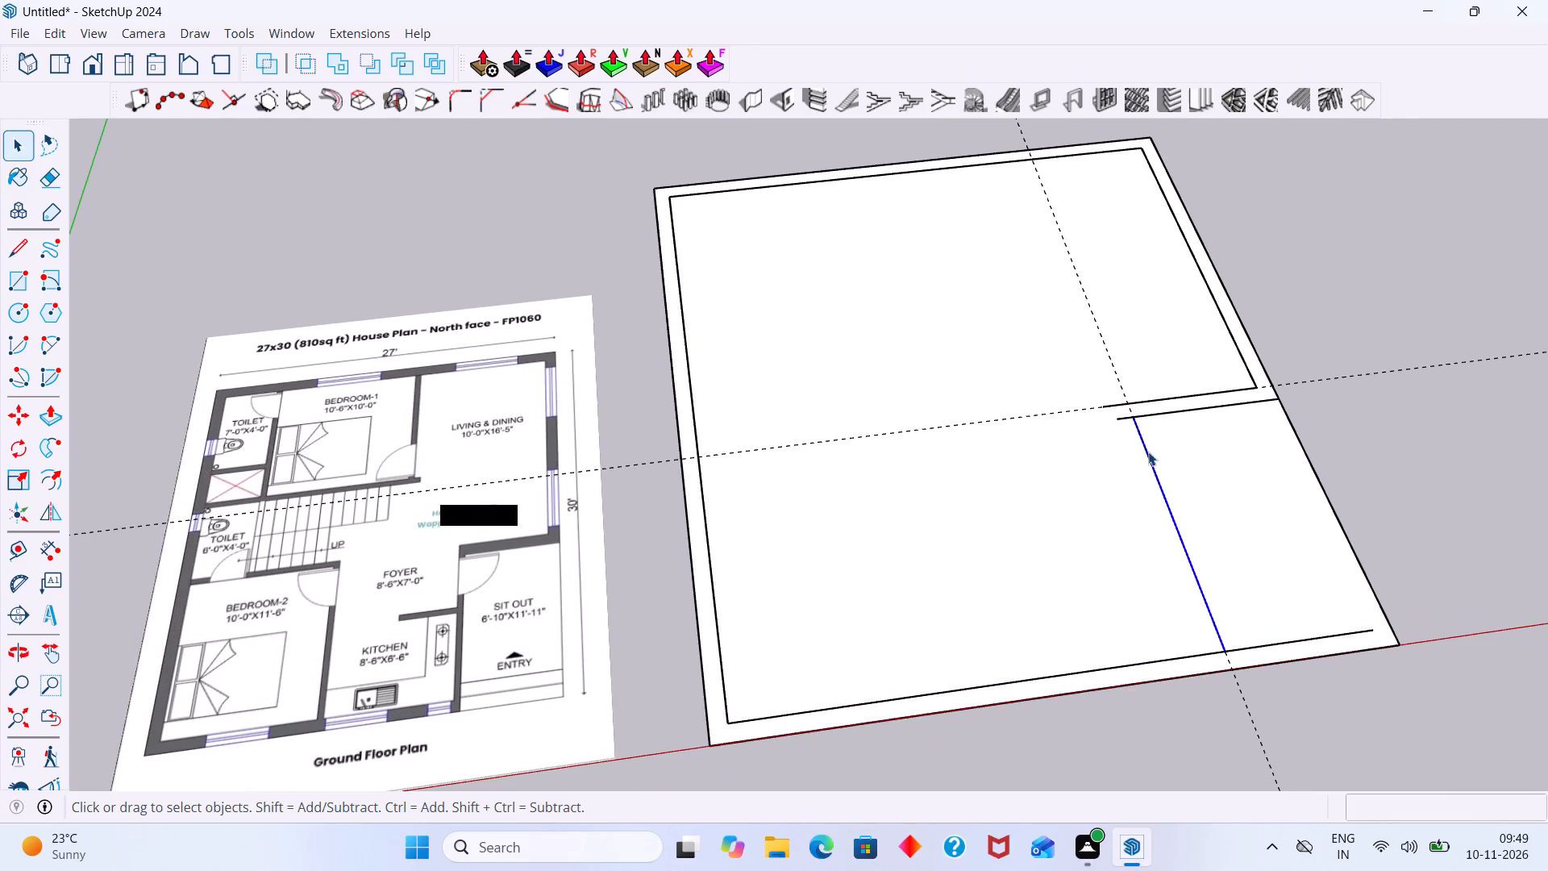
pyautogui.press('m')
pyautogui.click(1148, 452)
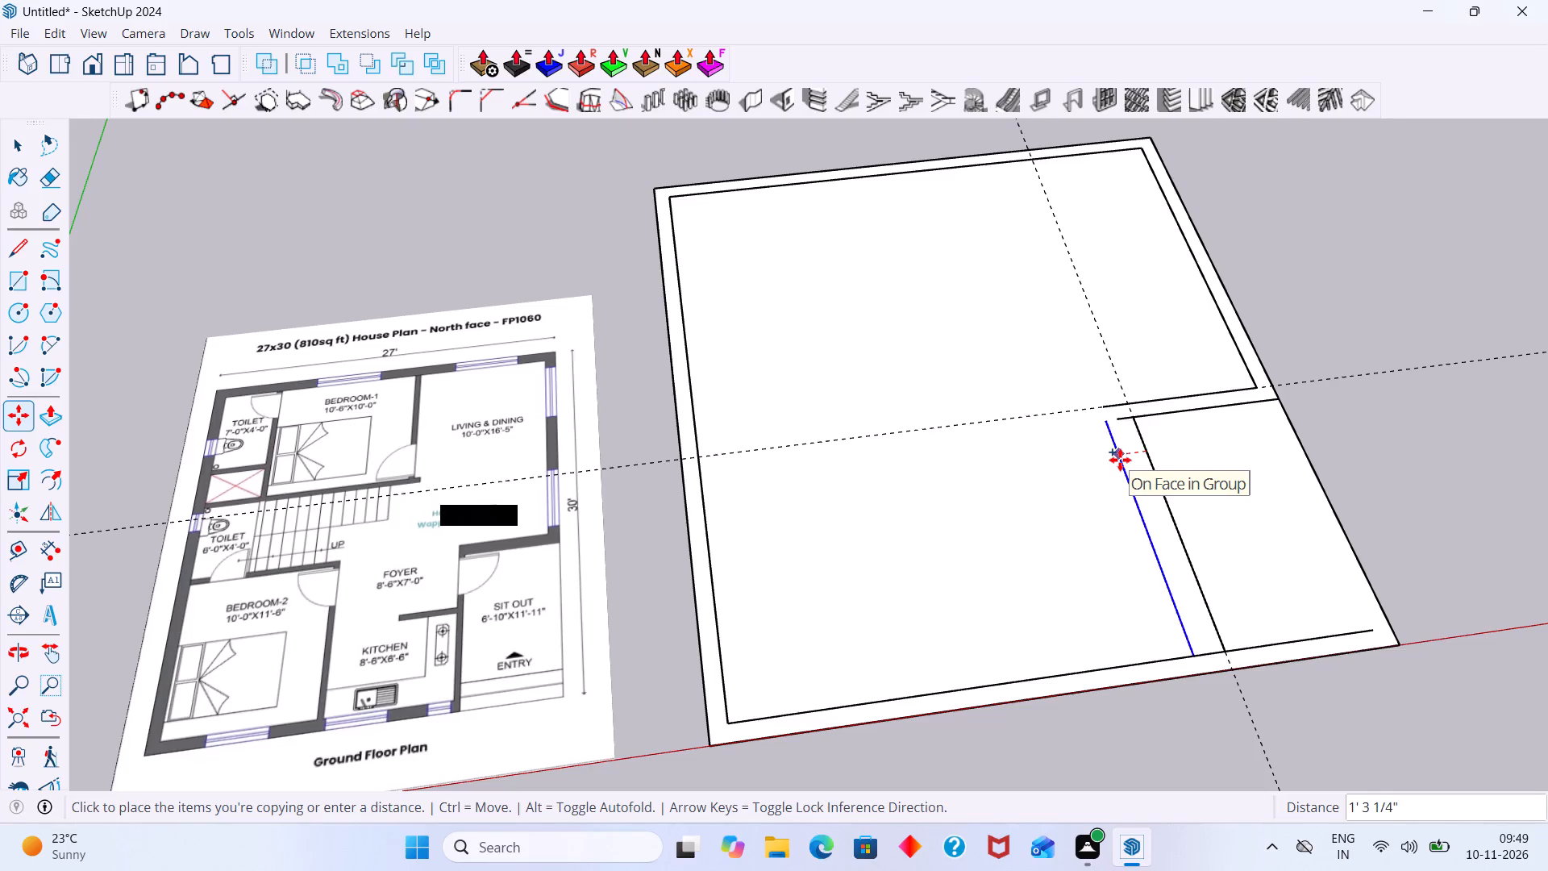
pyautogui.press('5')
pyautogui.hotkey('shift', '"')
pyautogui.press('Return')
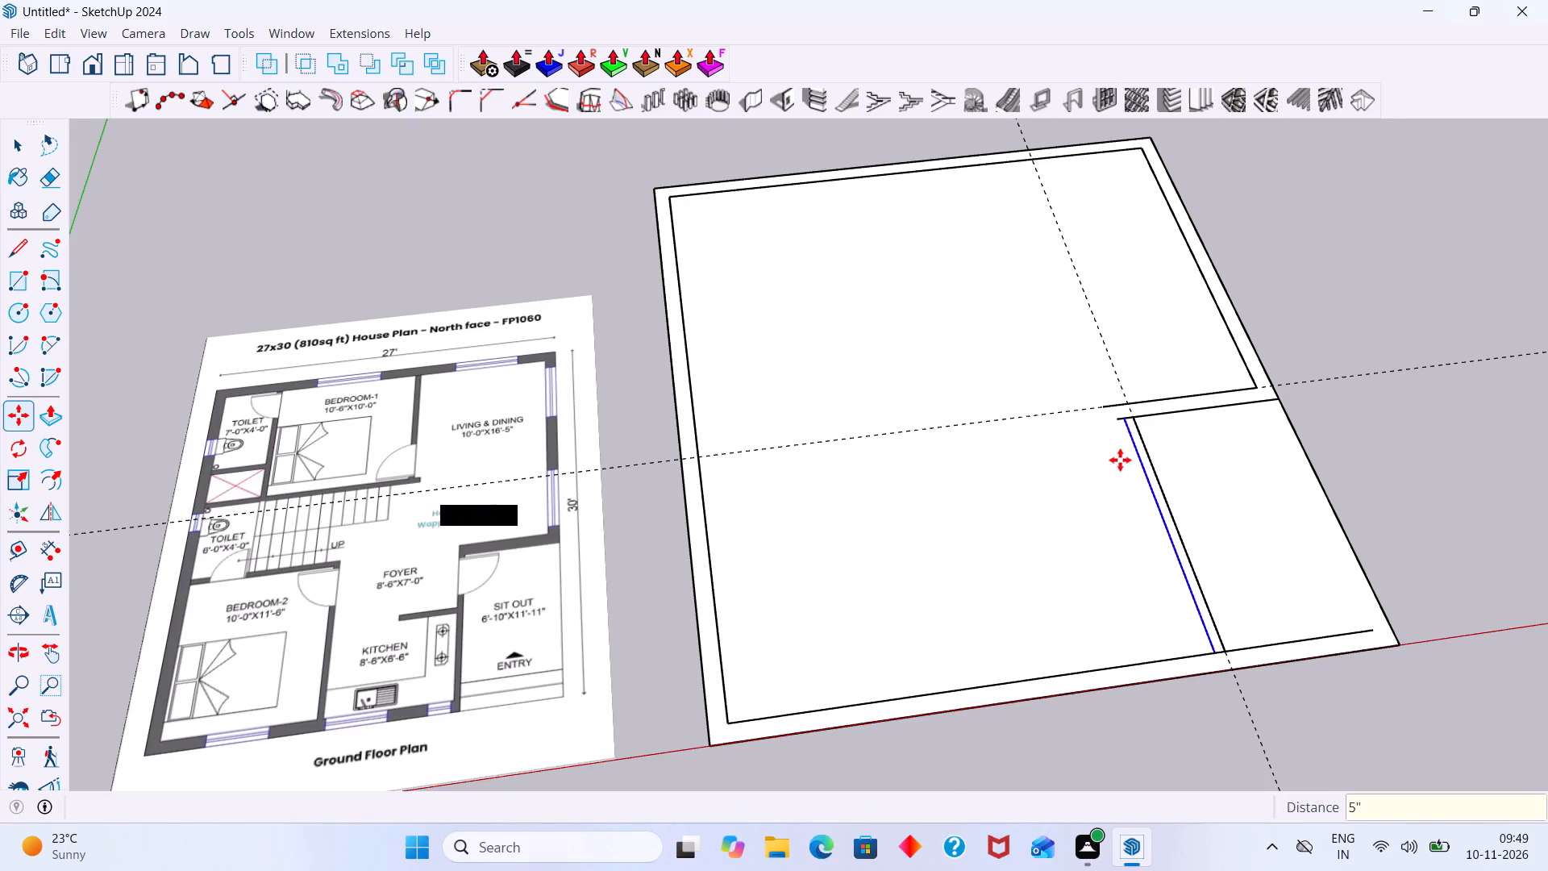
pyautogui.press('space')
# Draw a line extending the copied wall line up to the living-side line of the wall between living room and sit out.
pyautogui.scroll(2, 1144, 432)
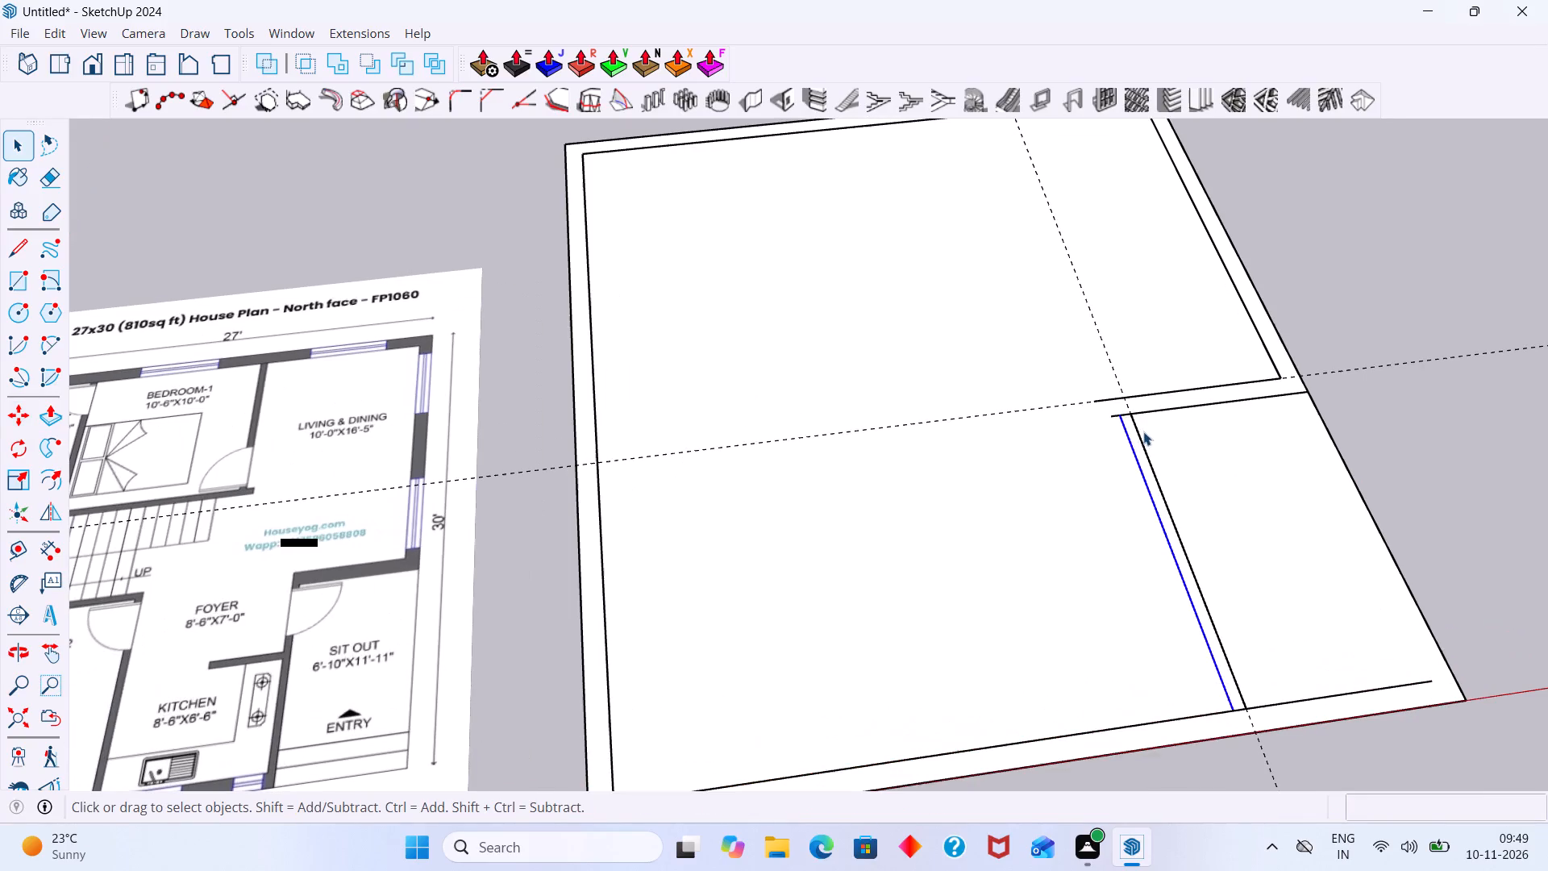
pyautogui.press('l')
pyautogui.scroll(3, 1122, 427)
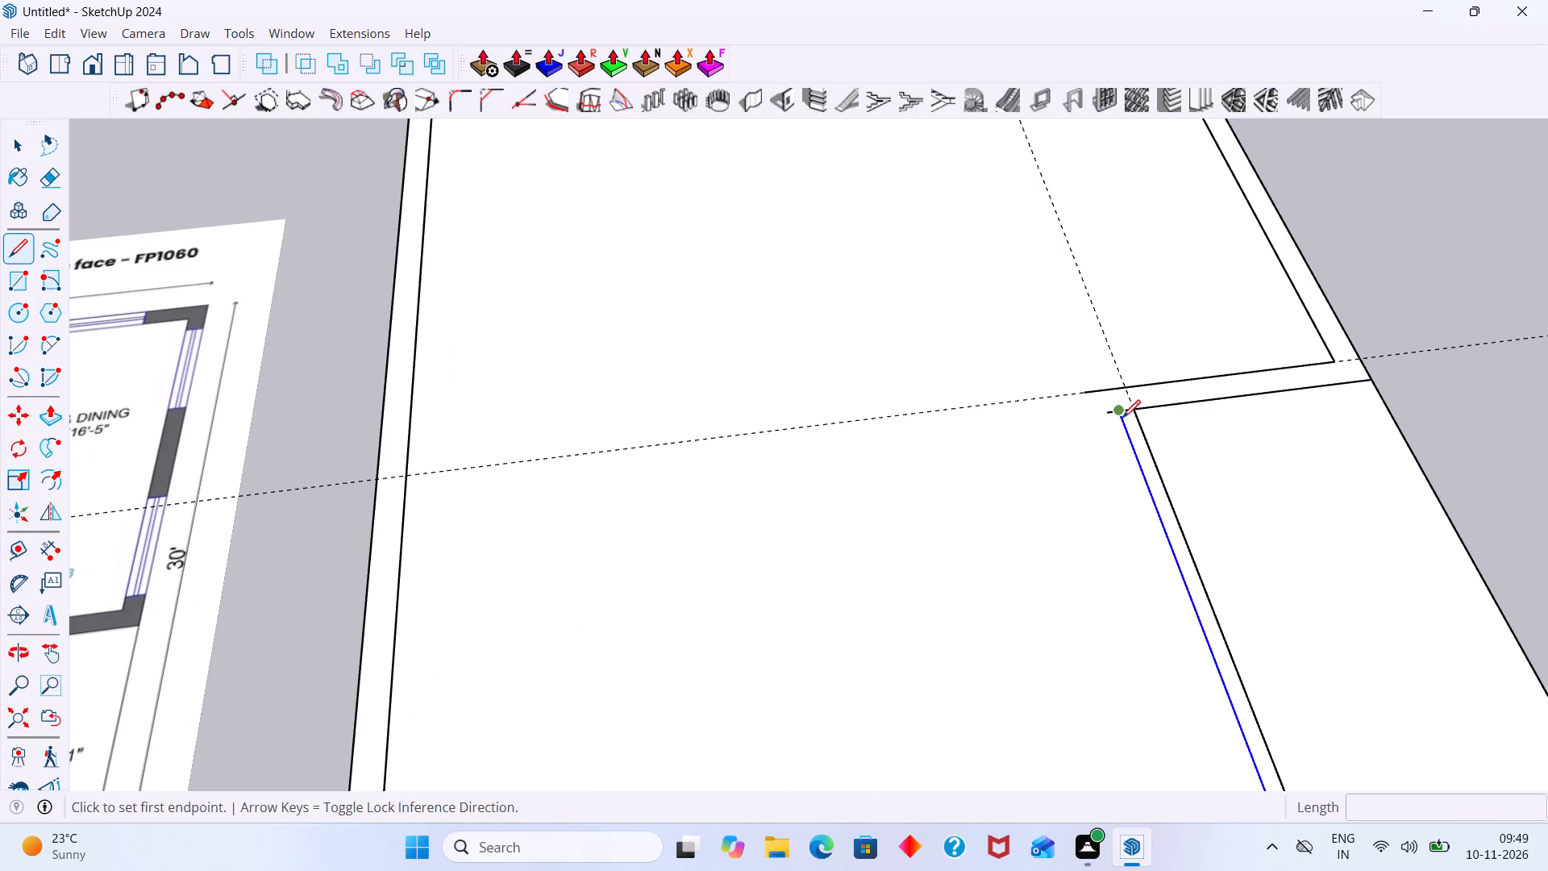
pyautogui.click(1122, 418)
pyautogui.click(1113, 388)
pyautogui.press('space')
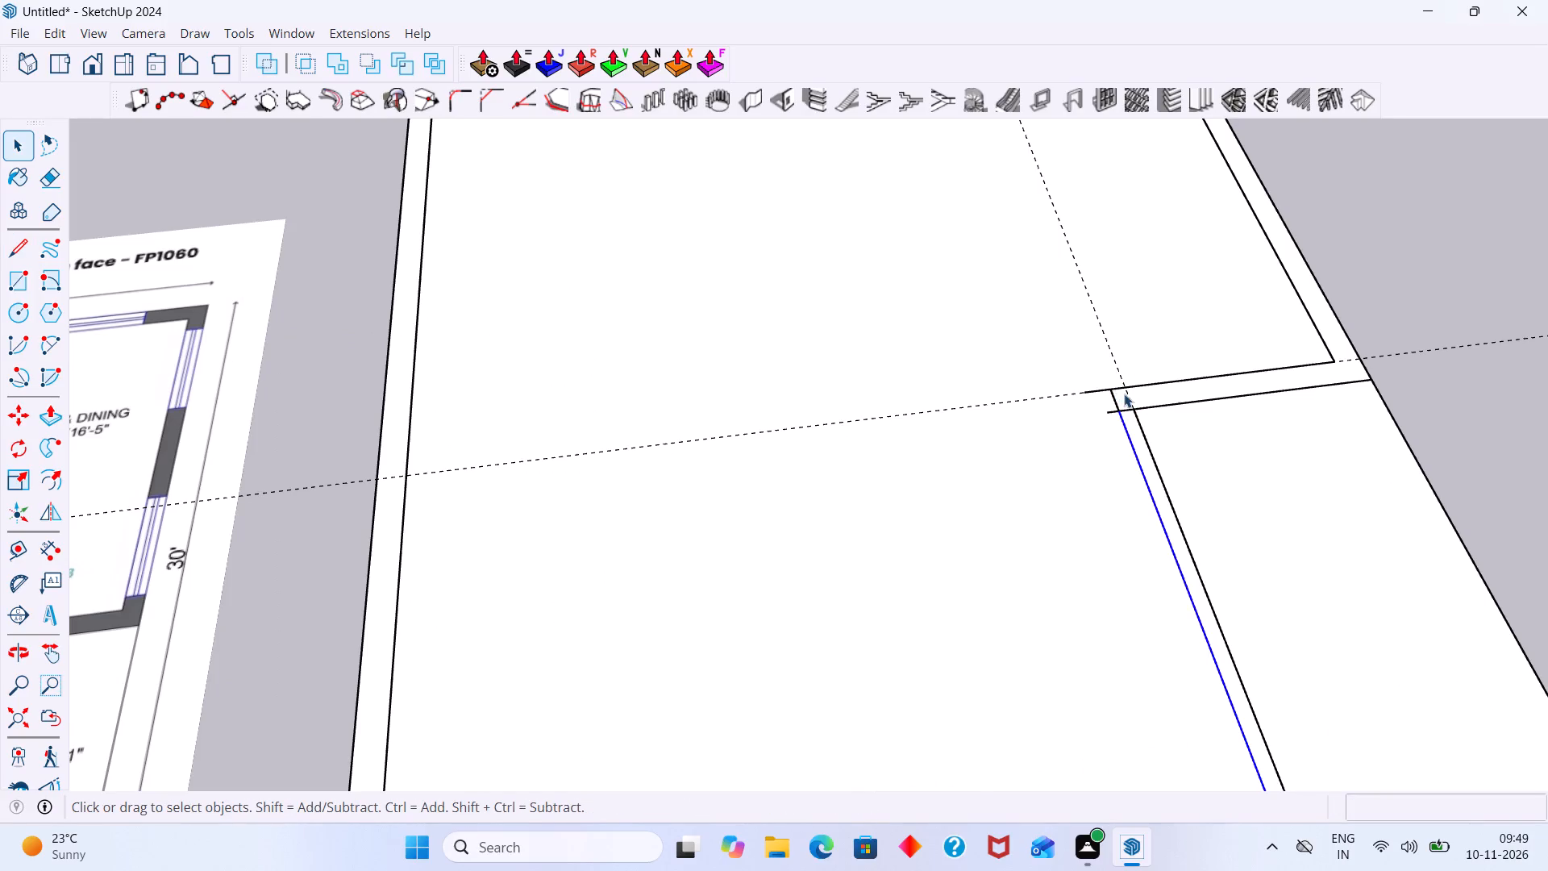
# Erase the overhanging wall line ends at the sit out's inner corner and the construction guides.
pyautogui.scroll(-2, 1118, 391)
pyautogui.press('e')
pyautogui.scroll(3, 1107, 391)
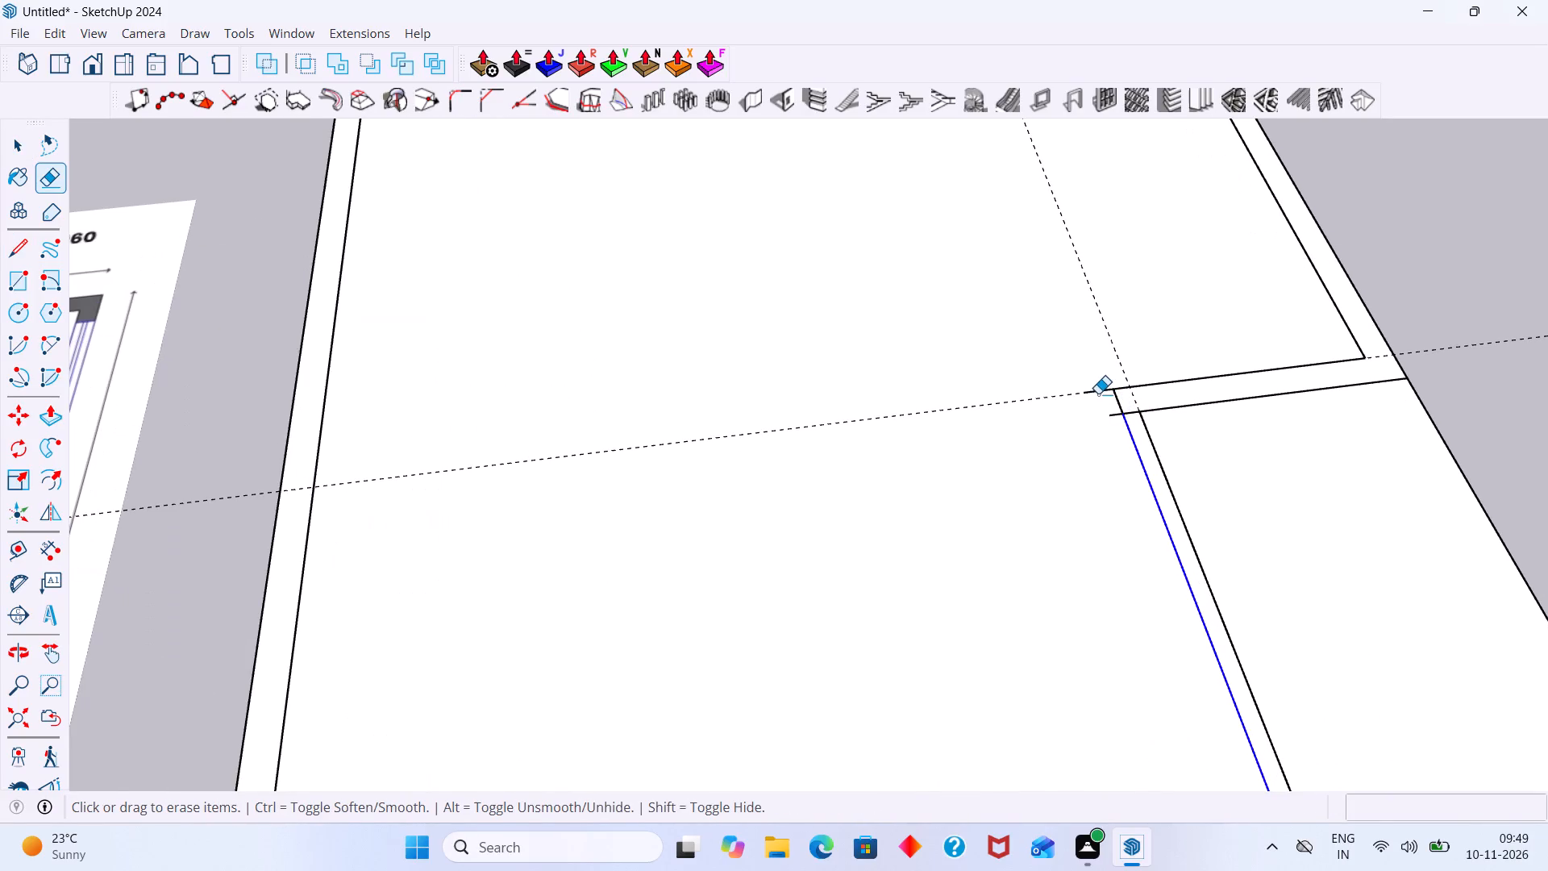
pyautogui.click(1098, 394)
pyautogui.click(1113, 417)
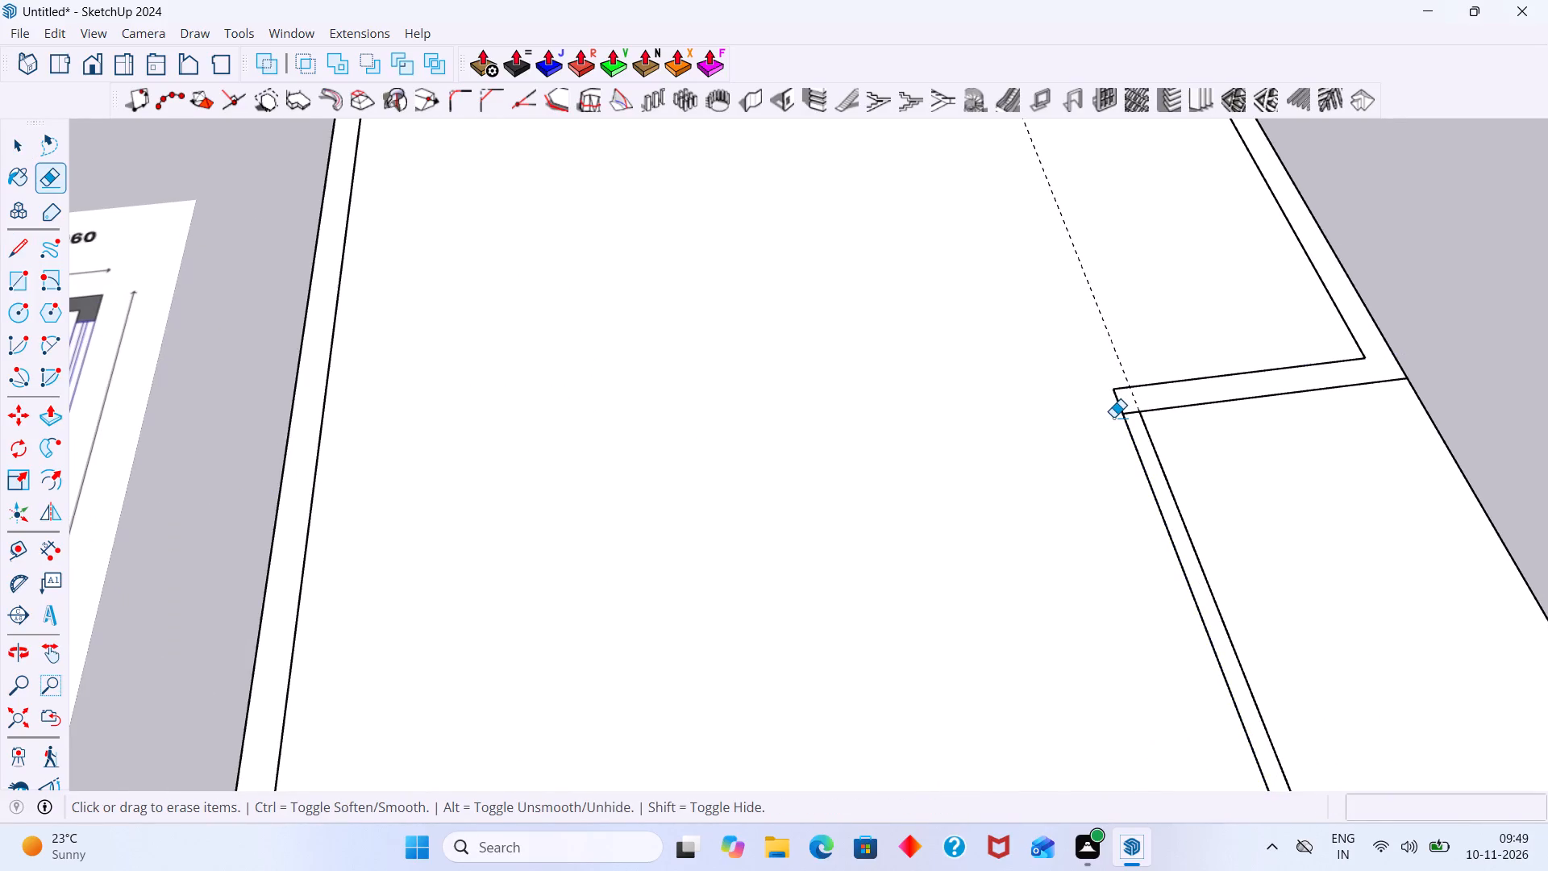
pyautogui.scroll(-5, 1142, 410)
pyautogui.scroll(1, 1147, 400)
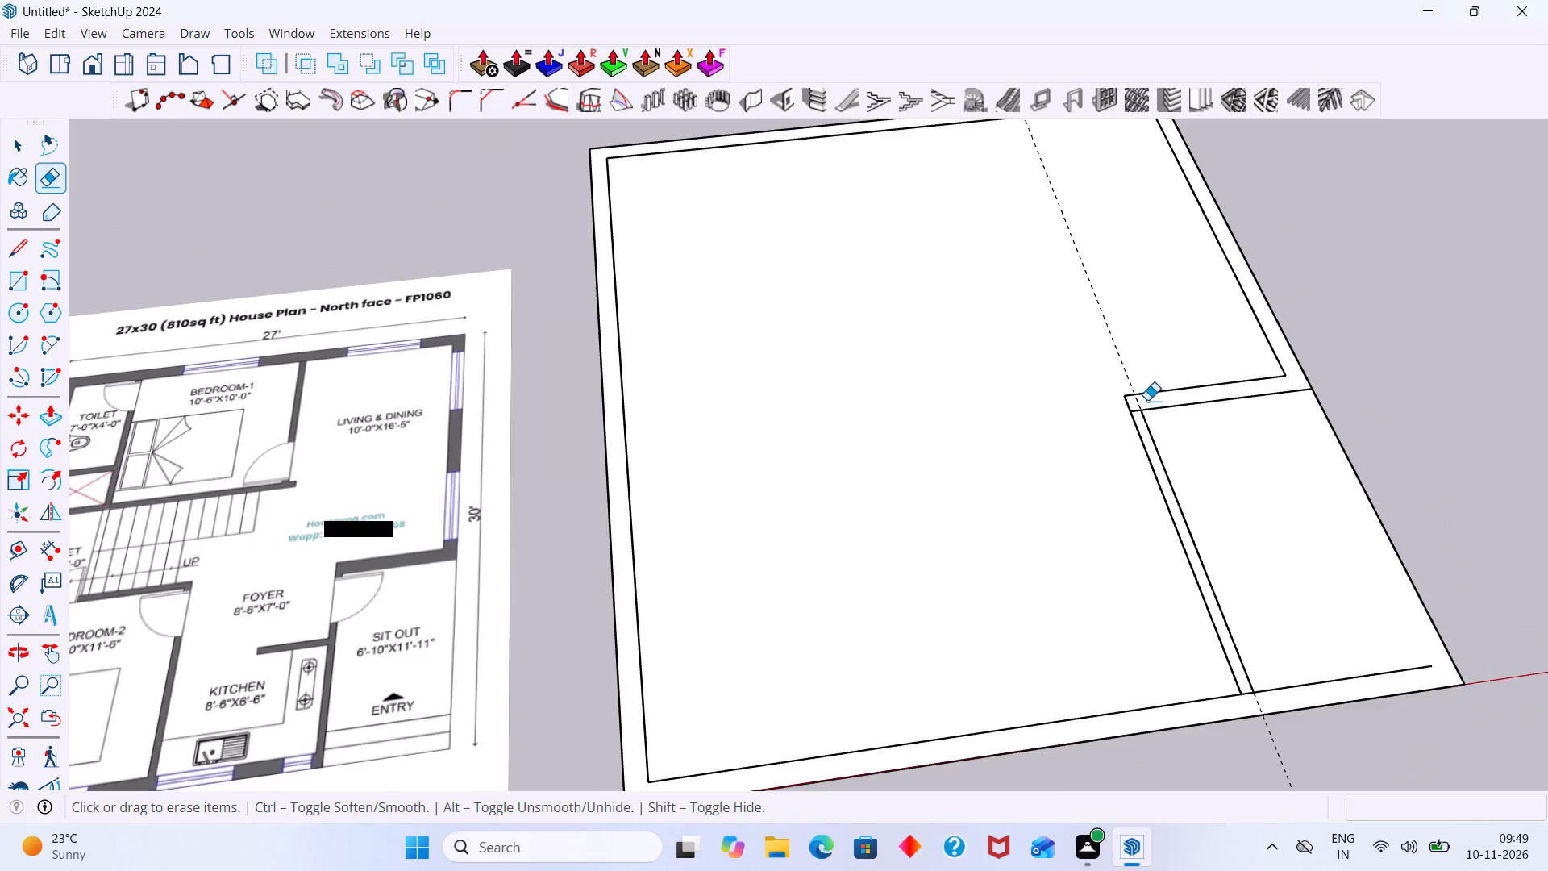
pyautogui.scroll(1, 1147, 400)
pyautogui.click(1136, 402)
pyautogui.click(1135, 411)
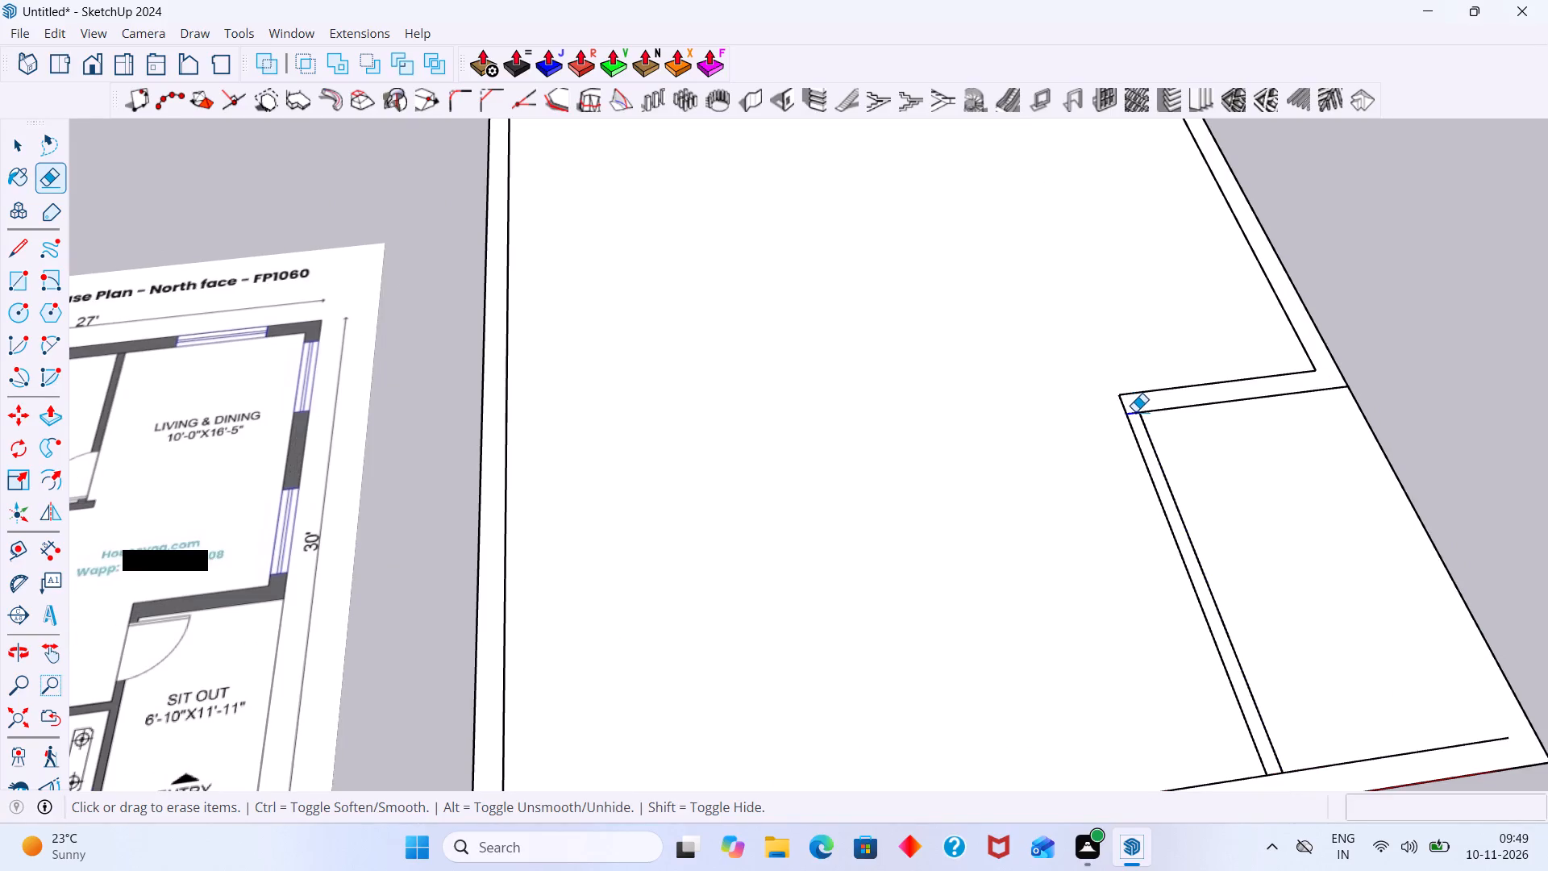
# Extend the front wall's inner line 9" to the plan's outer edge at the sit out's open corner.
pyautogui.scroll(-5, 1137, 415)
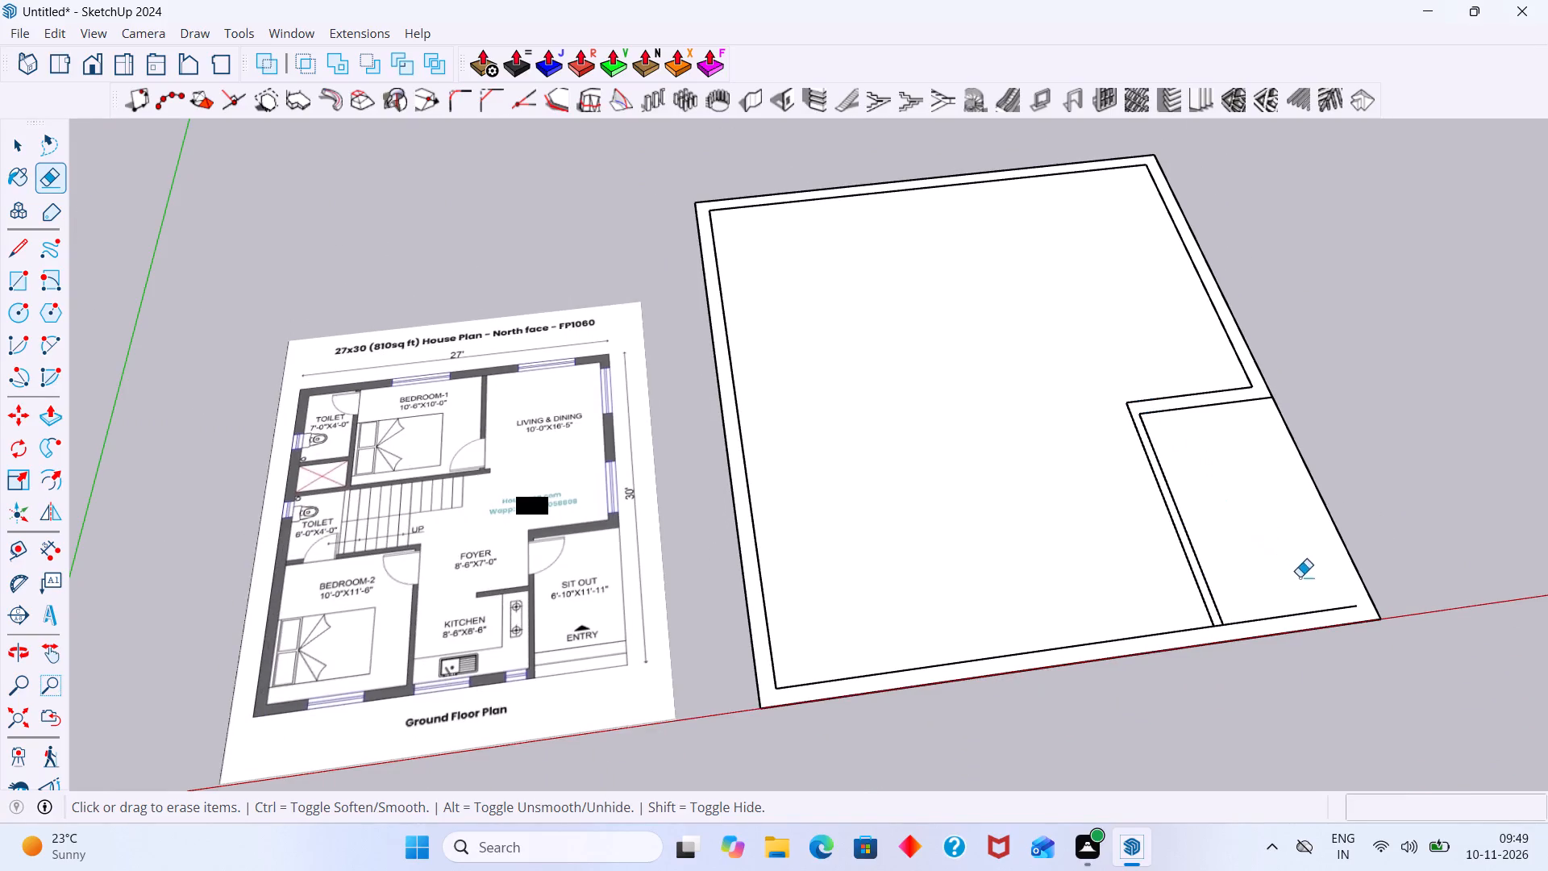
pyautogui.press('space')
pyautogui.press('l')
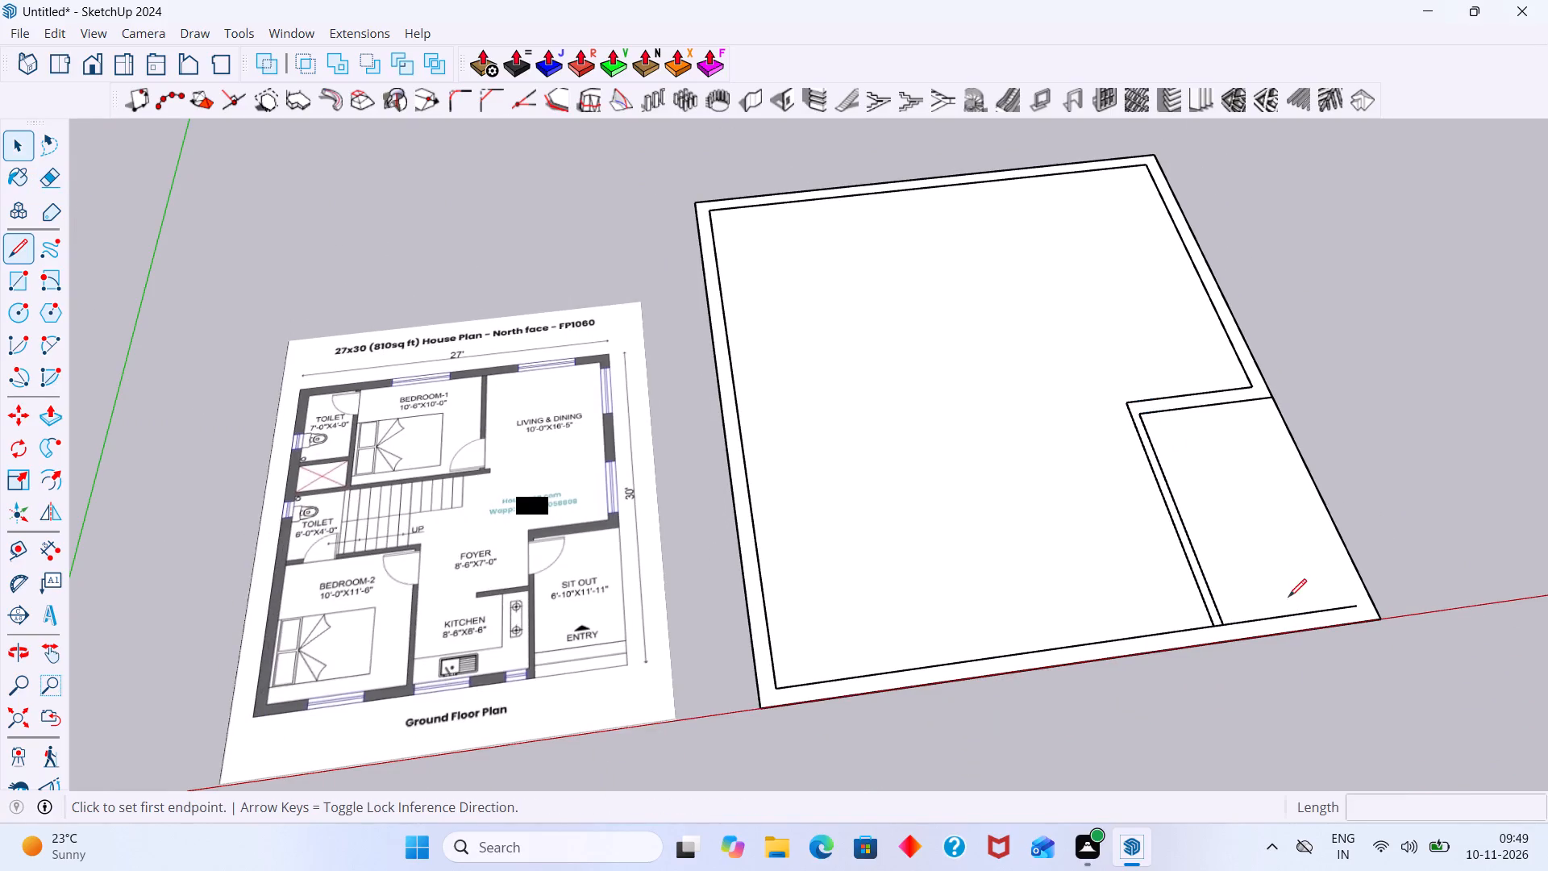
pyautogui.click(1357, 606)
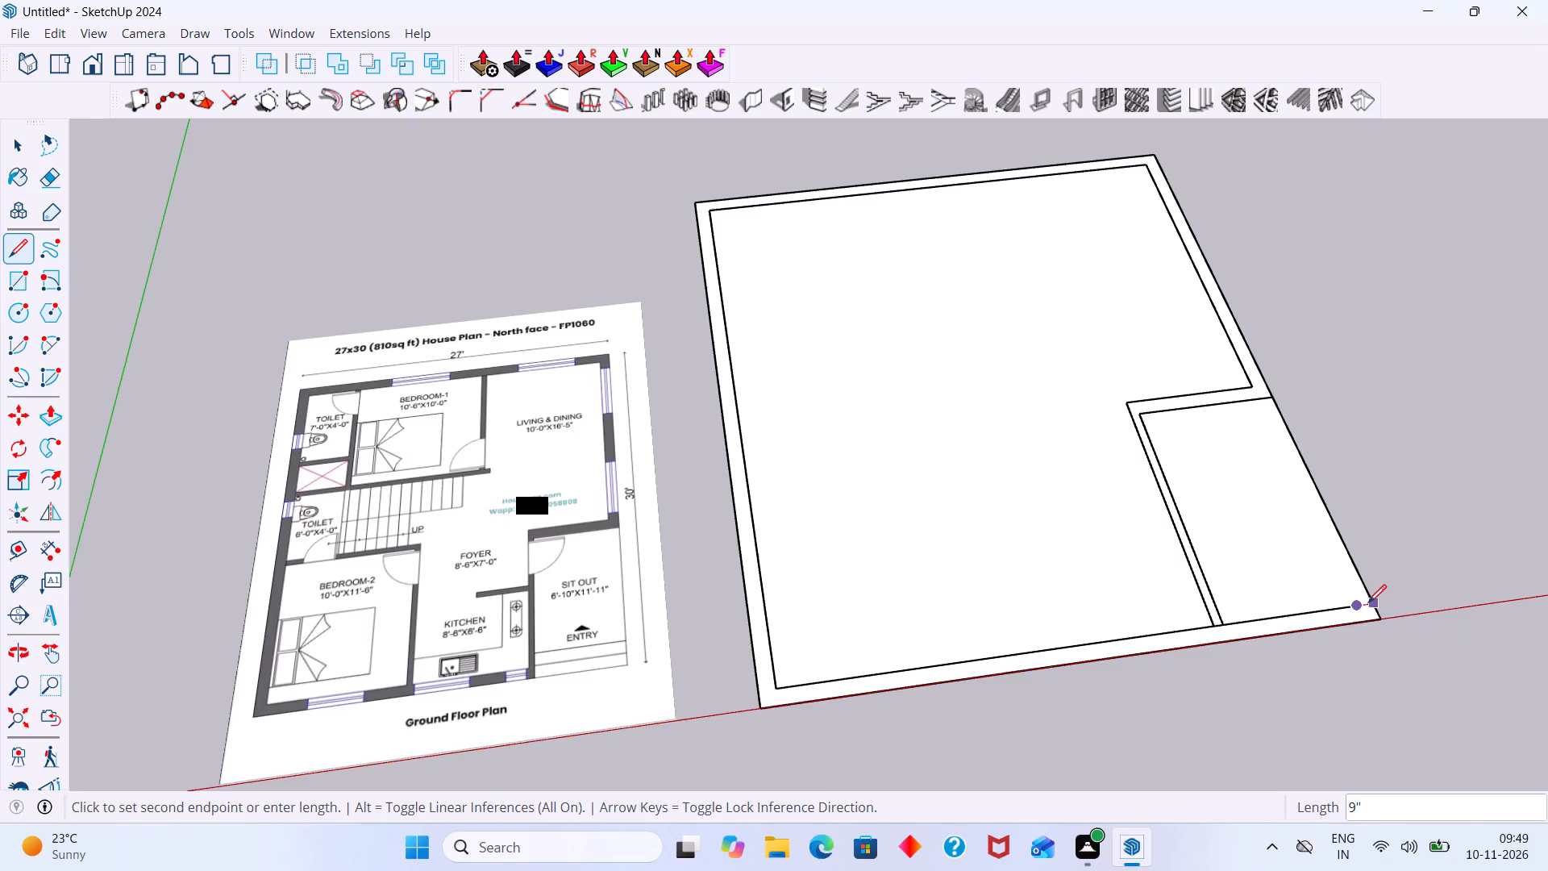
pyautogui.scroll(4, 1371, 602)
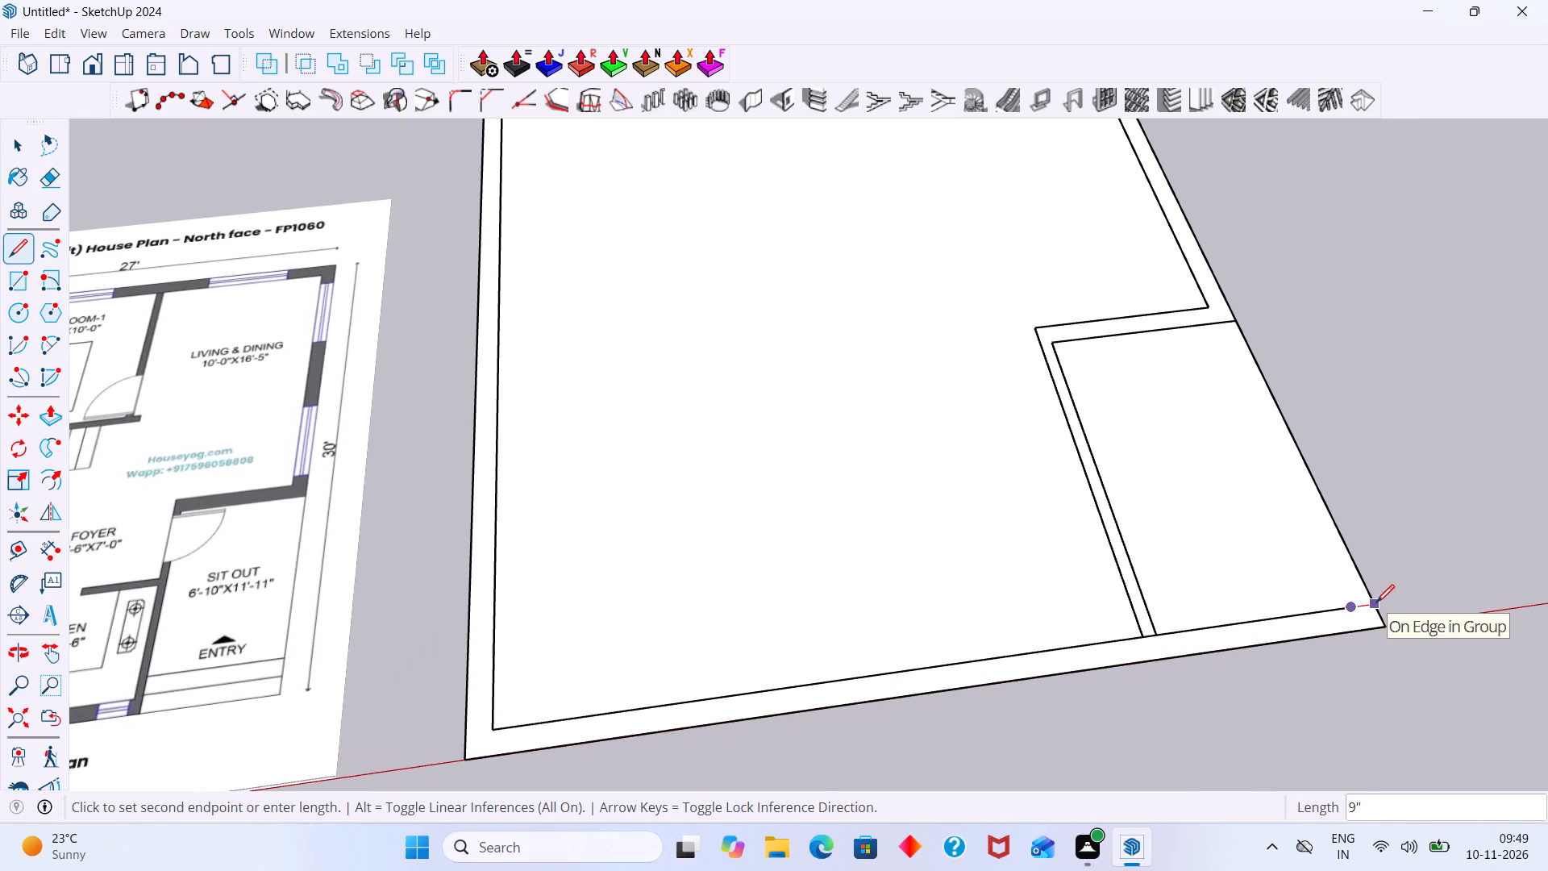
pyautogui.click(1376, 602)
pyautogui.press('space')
# Measure the sit out's width from the plan's outer edge to its kitchen-side wall.
pyautogui.scroll(-2, 1376, 602)
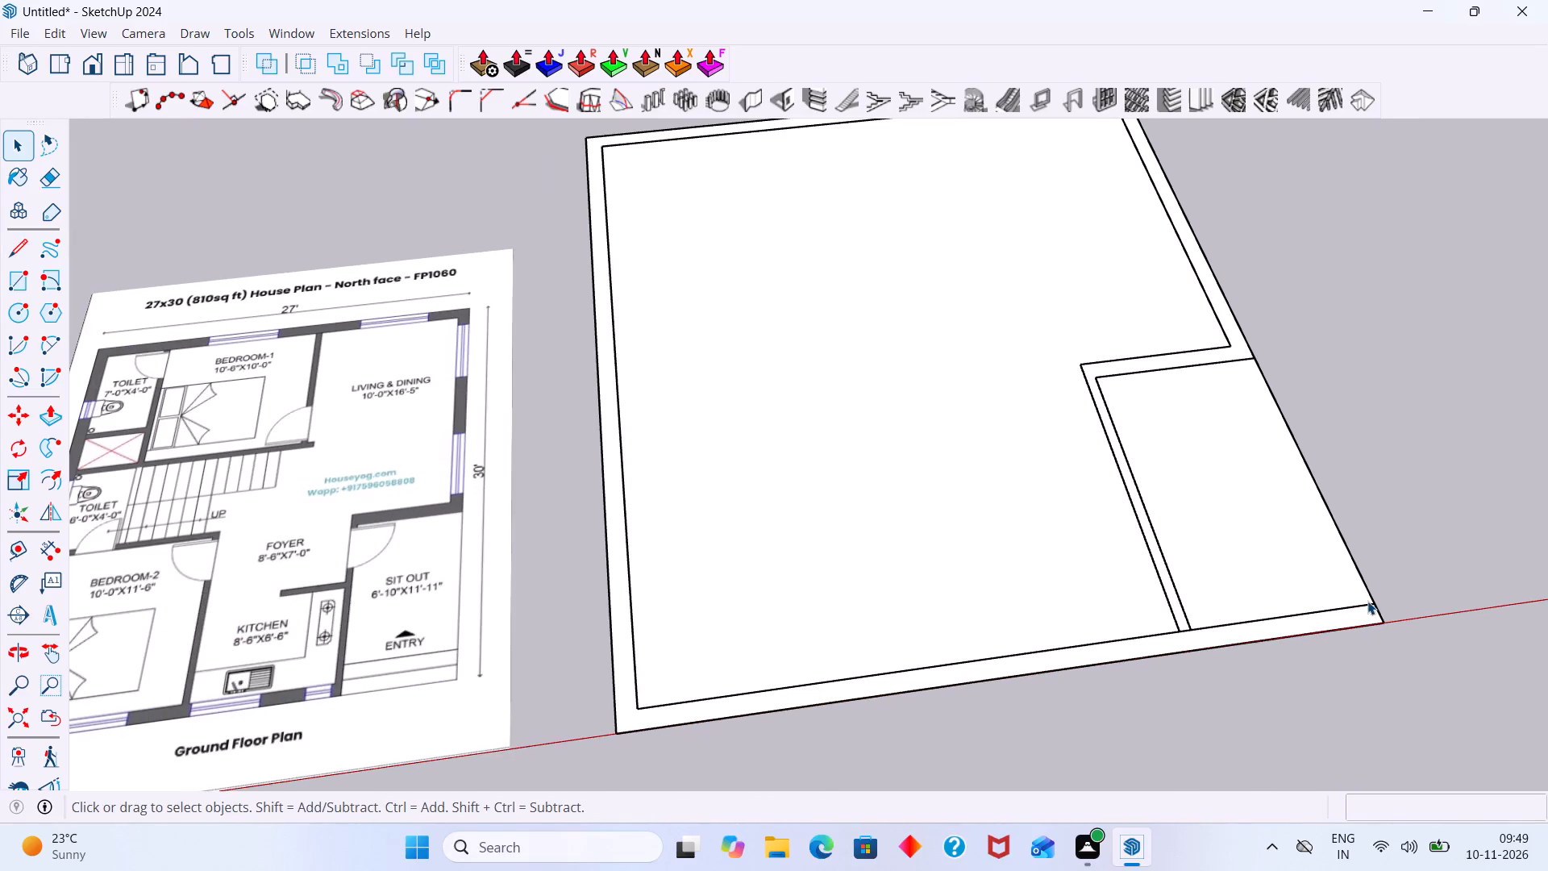
pyautogui.scroll(-2, 1358, 590)
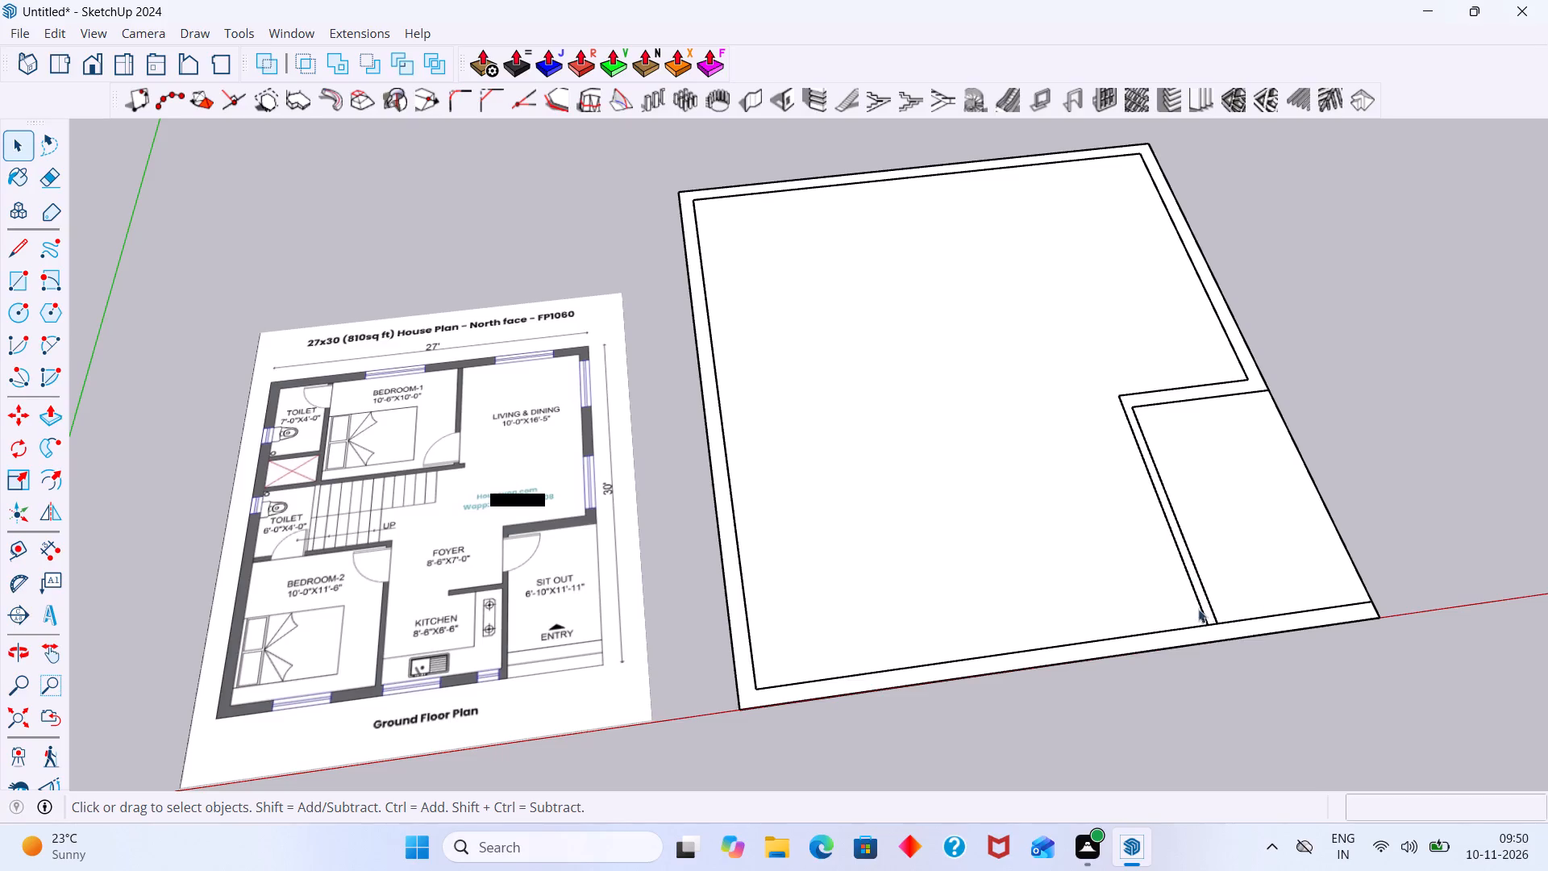
pyautogui.scroll(-1, 1216, 626)
pyautogui.moveTo(1227, 578); pyautogui.dragTo(1216, 540, button='middle')
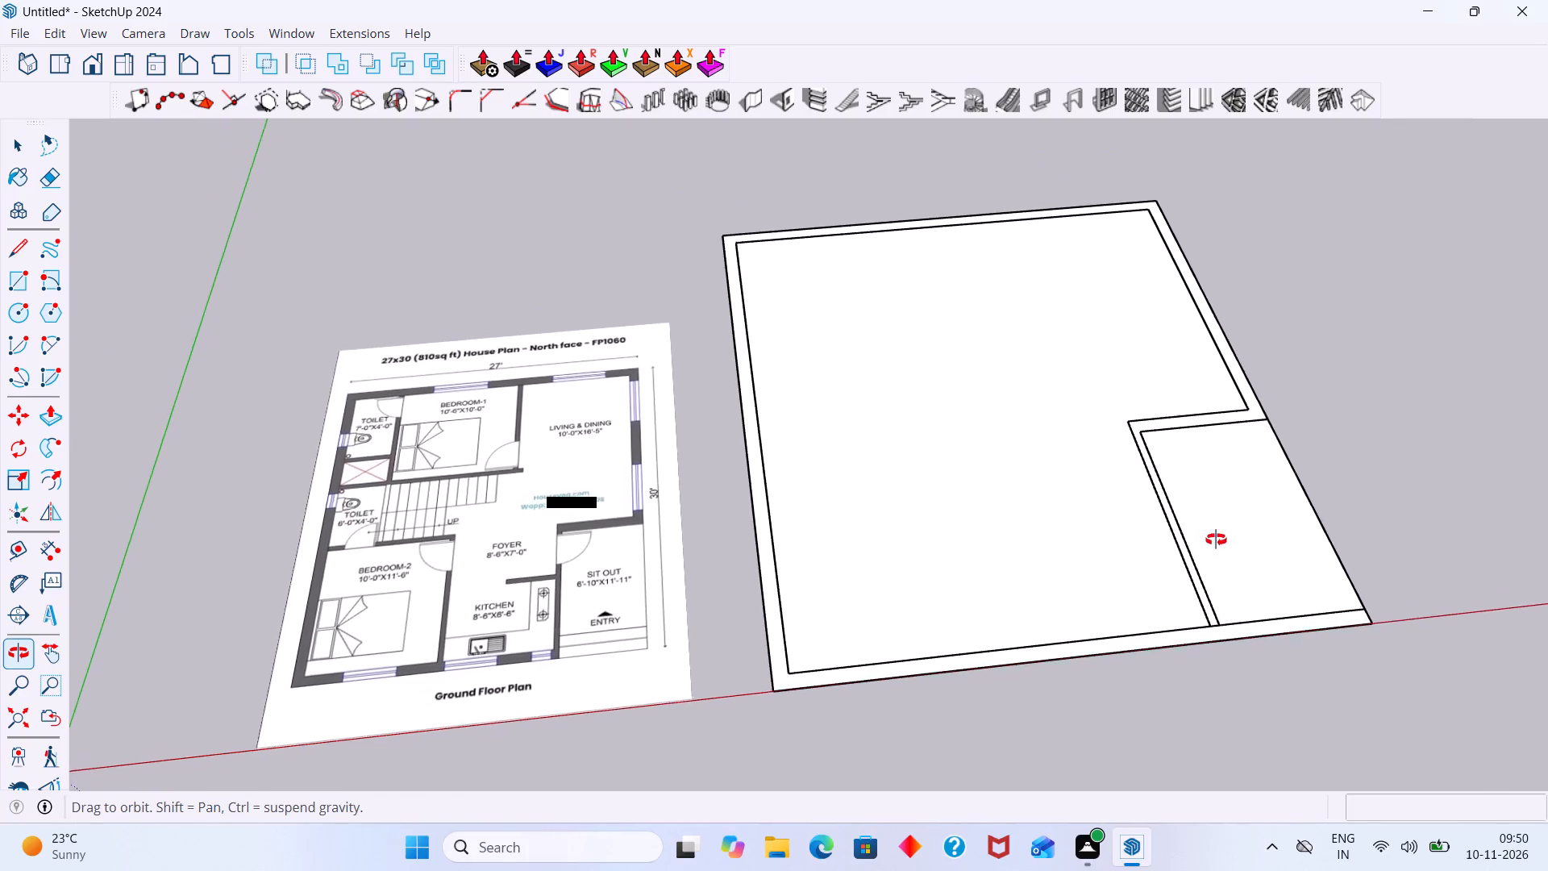
pyautogui.moveTo(1216, 540); pyautogui.dragTo(1216, 530, button='middle')
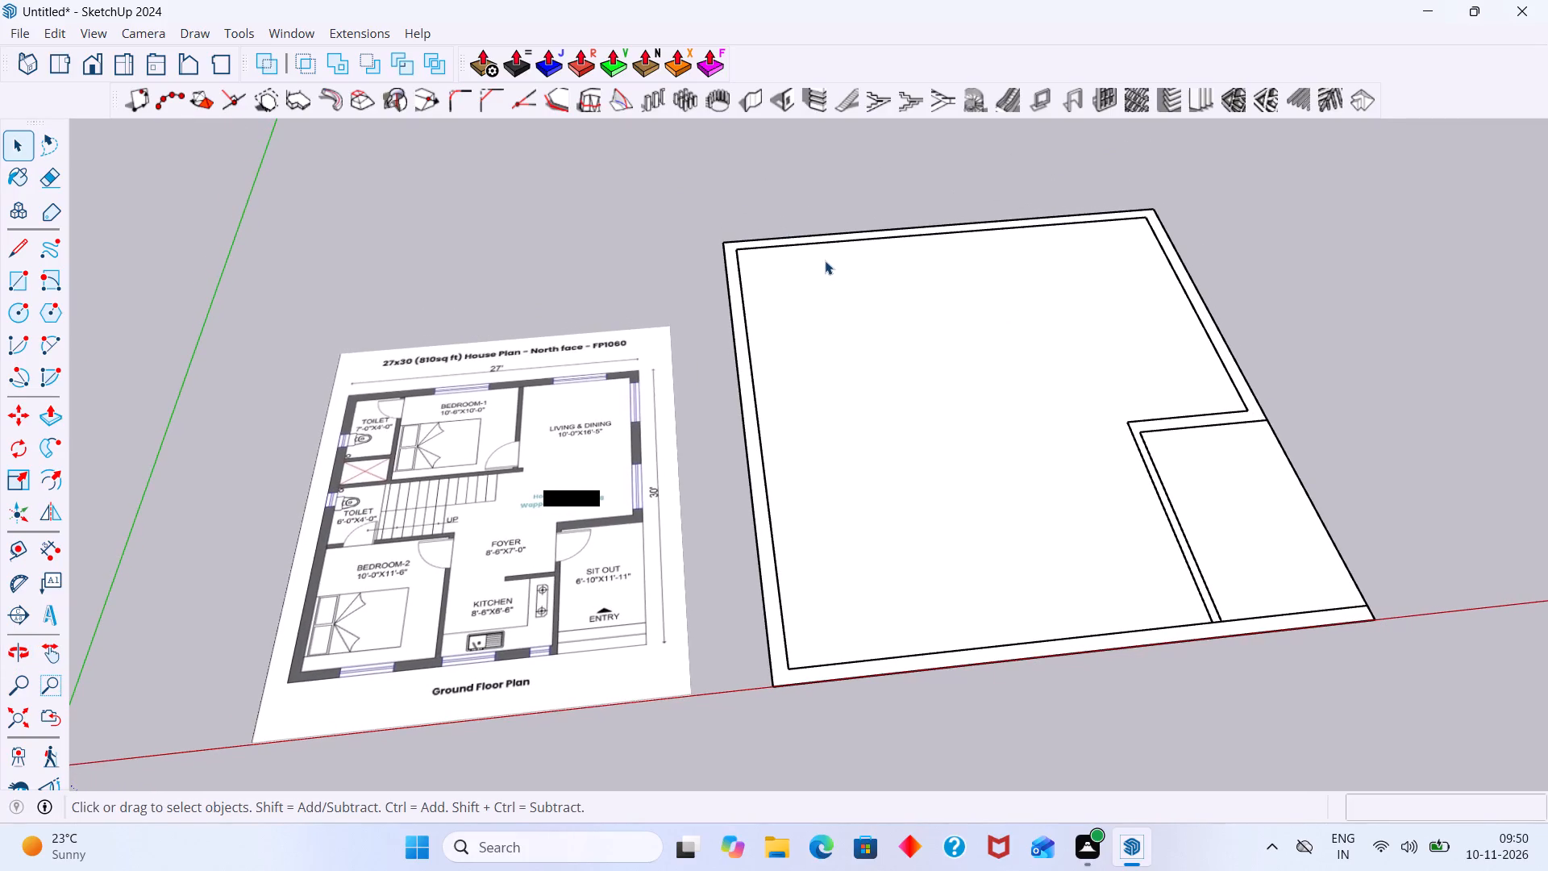
pyautogui.press('t')
pyautogui.scroll(2, 1271, 430)
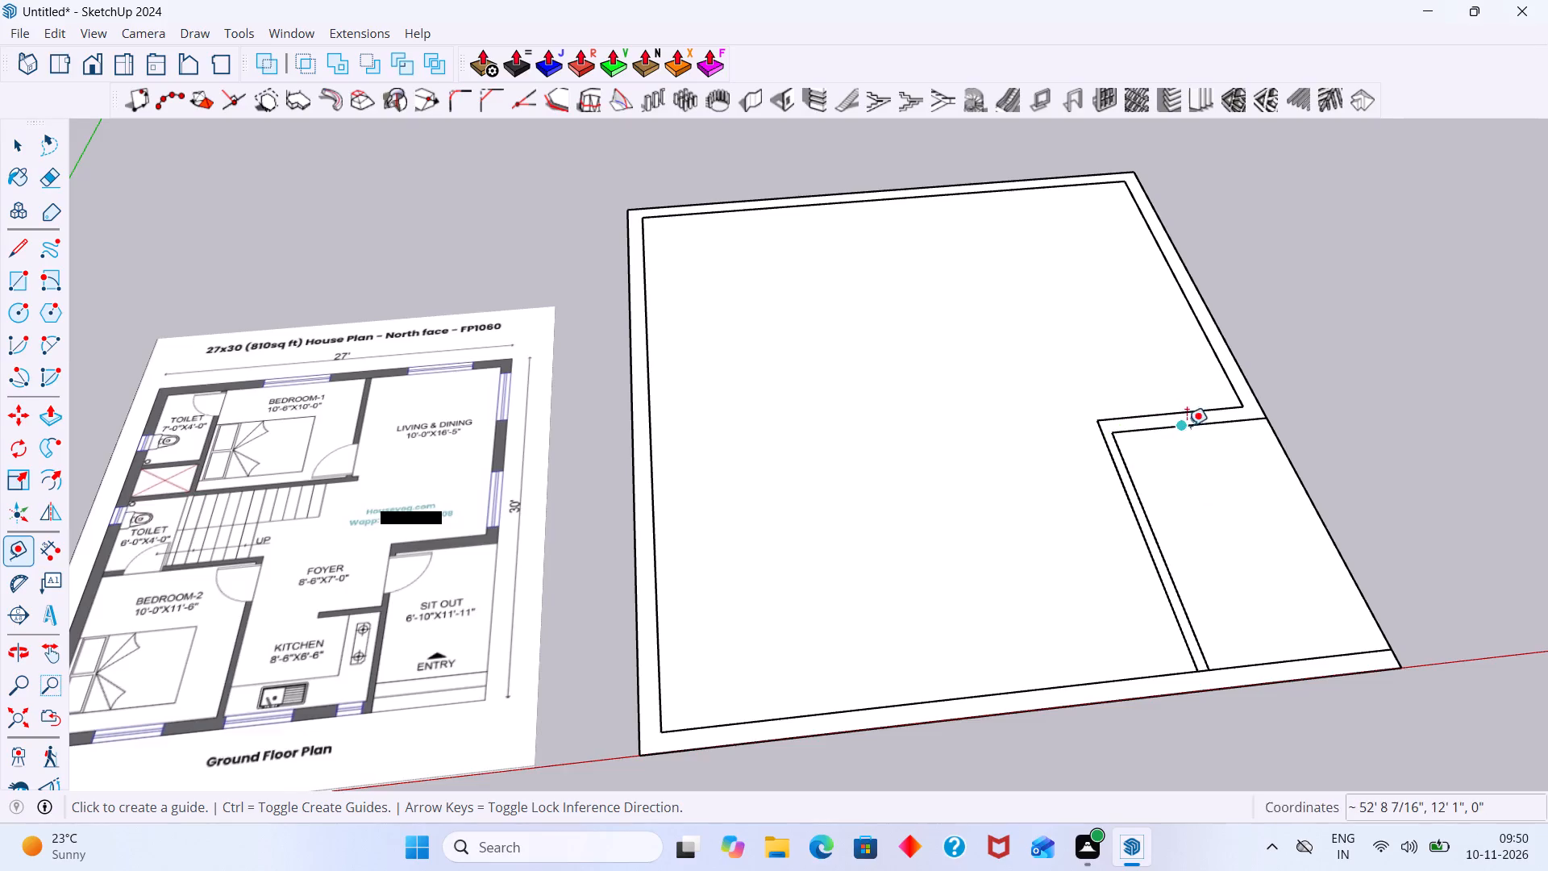
pyautogui.click(1296, 475)
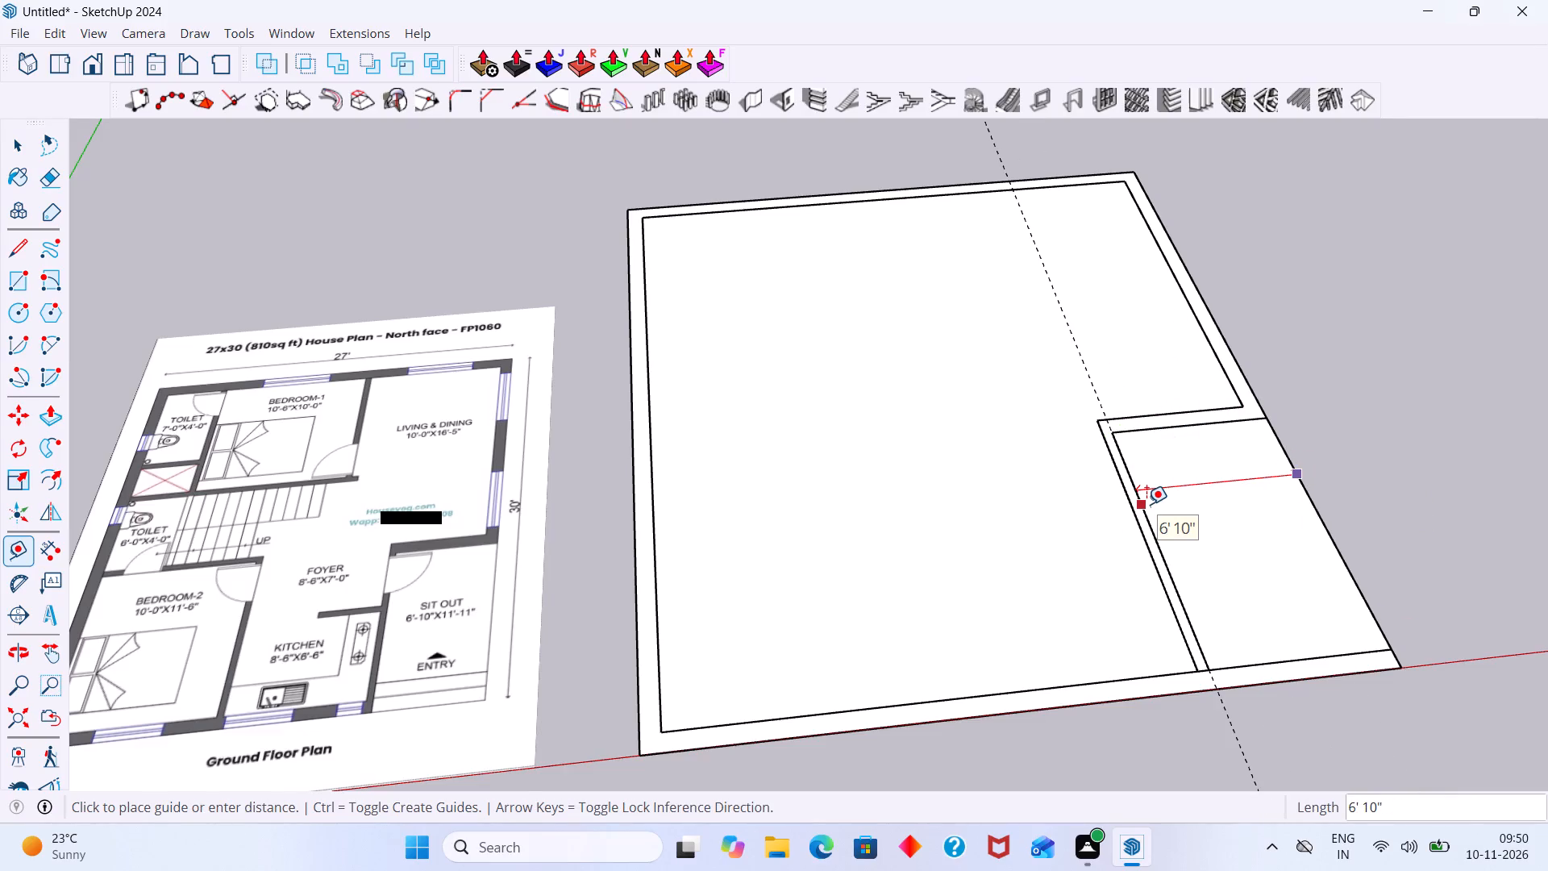
pyautogui.press('space')
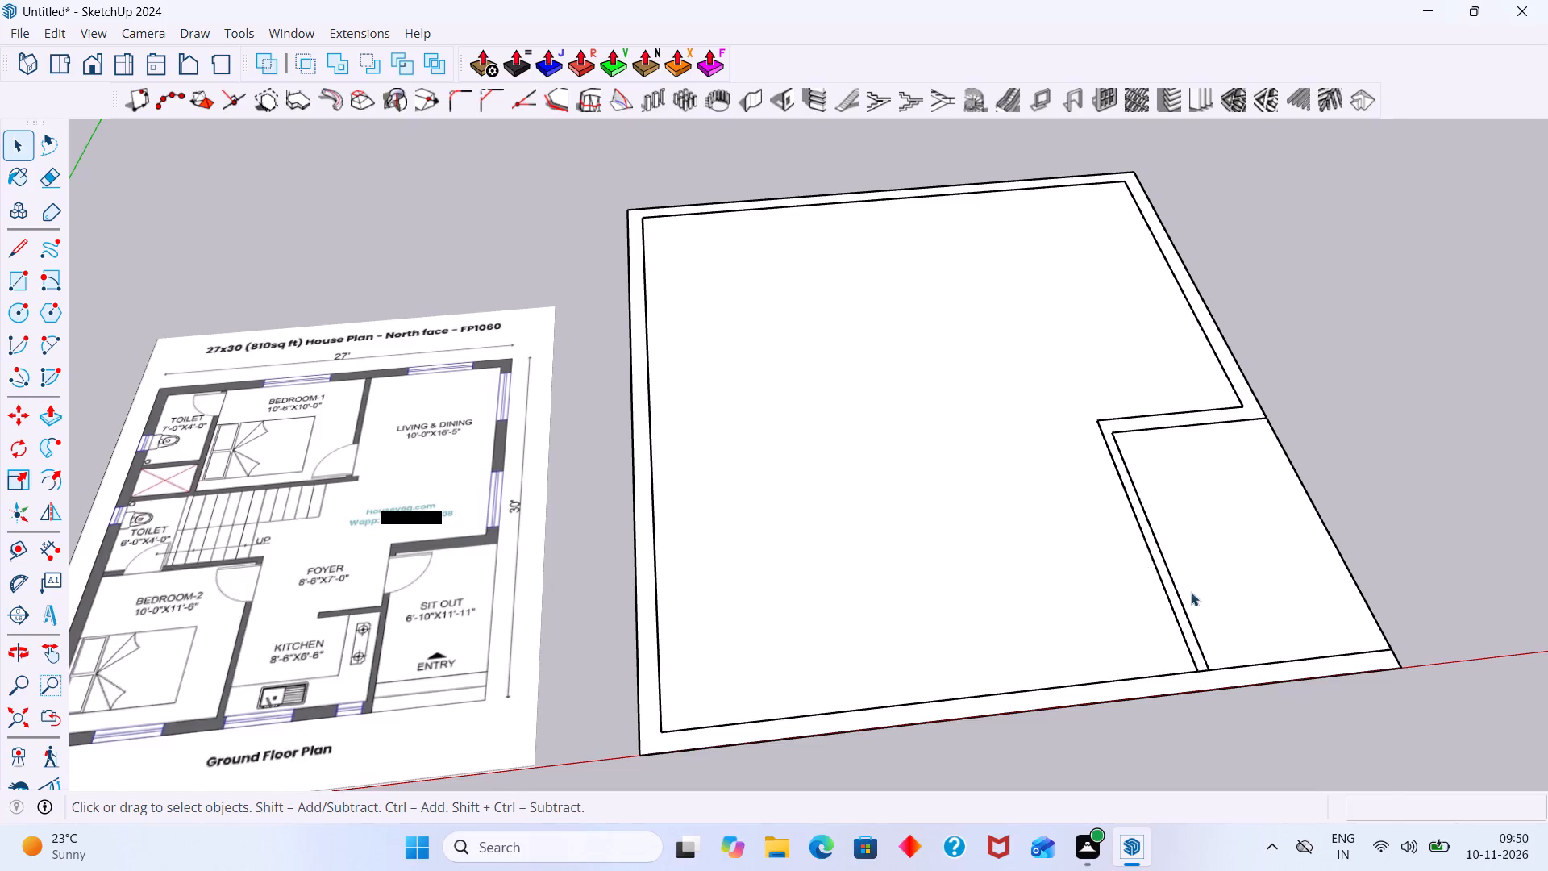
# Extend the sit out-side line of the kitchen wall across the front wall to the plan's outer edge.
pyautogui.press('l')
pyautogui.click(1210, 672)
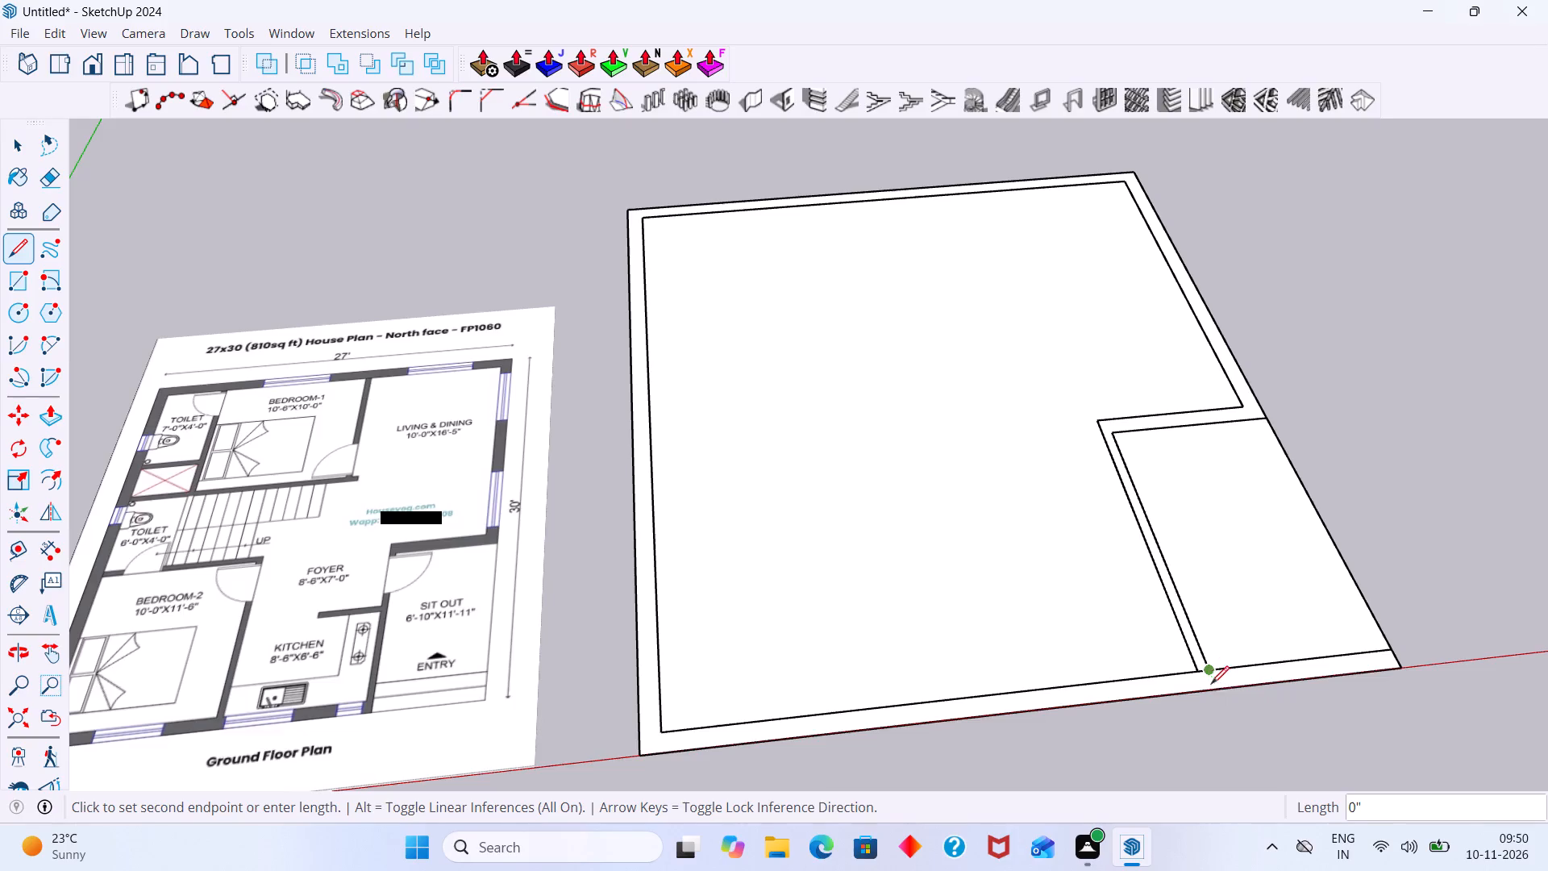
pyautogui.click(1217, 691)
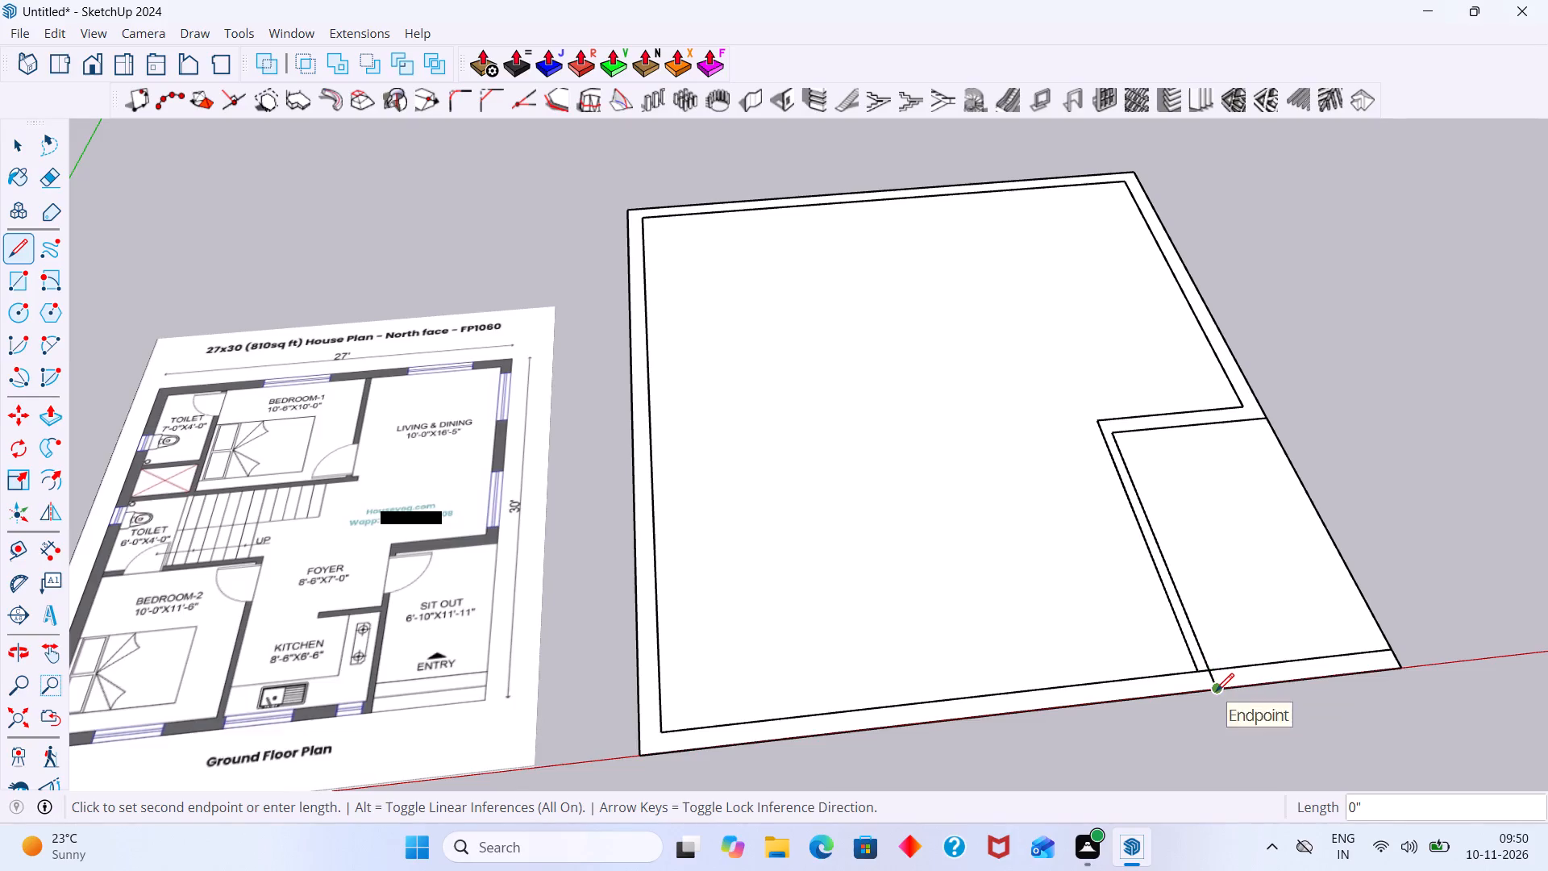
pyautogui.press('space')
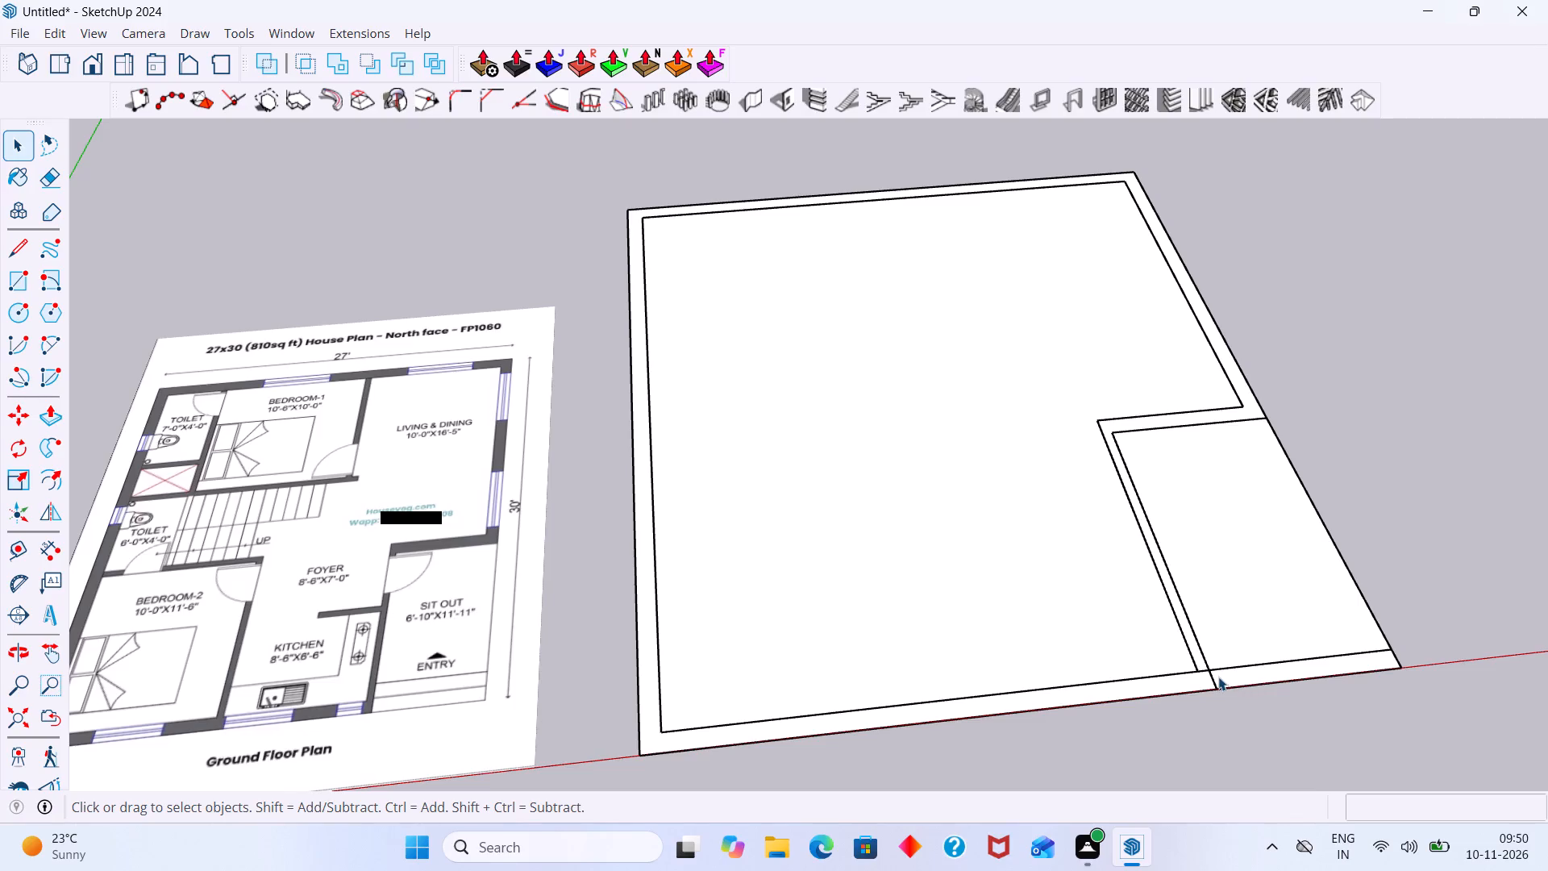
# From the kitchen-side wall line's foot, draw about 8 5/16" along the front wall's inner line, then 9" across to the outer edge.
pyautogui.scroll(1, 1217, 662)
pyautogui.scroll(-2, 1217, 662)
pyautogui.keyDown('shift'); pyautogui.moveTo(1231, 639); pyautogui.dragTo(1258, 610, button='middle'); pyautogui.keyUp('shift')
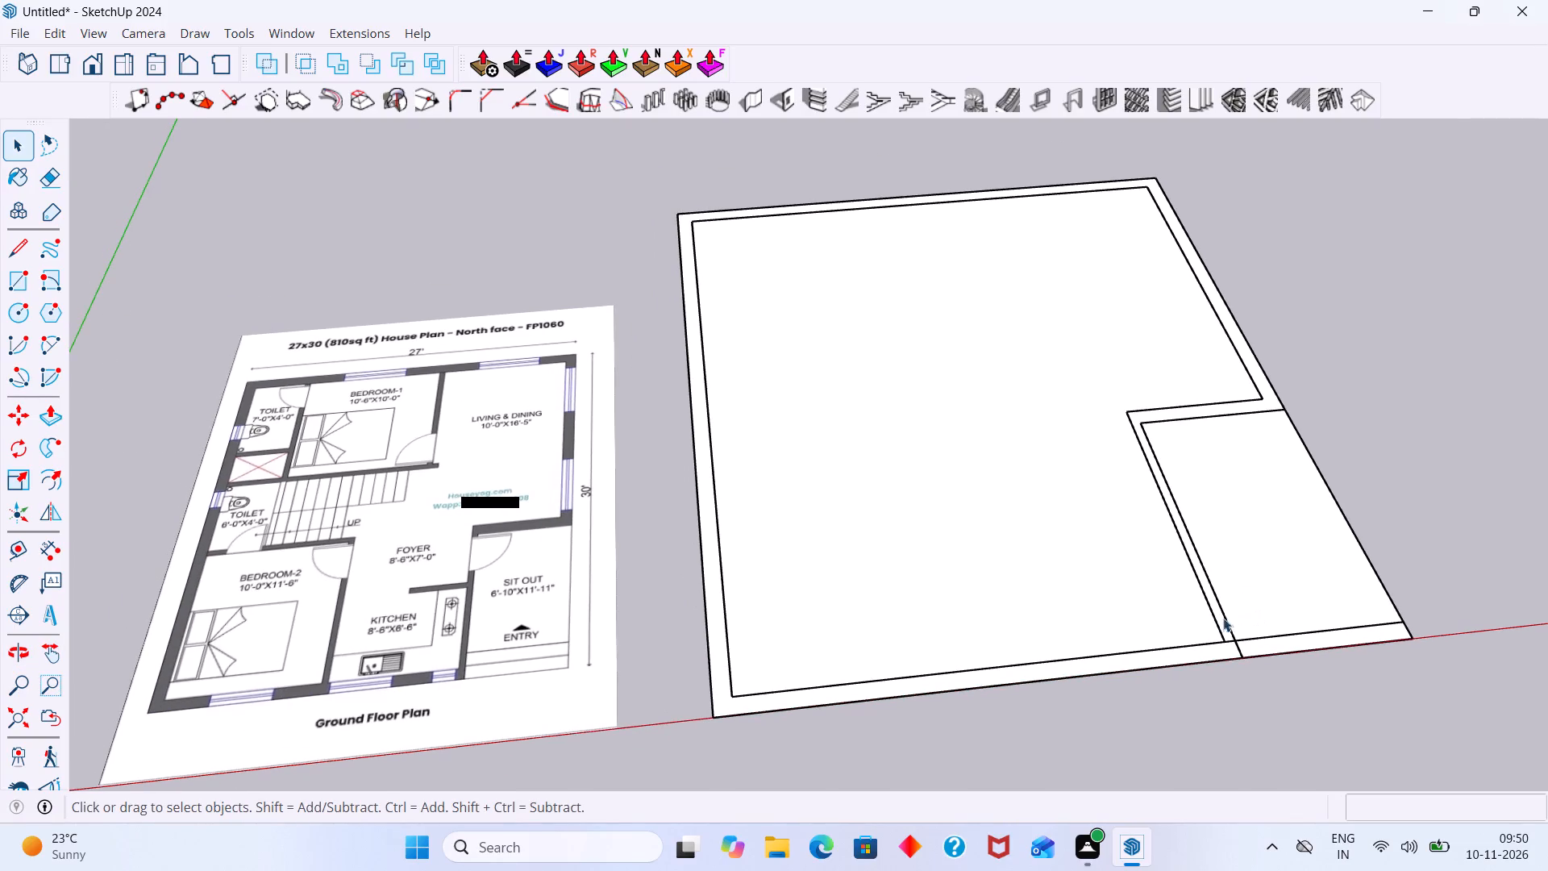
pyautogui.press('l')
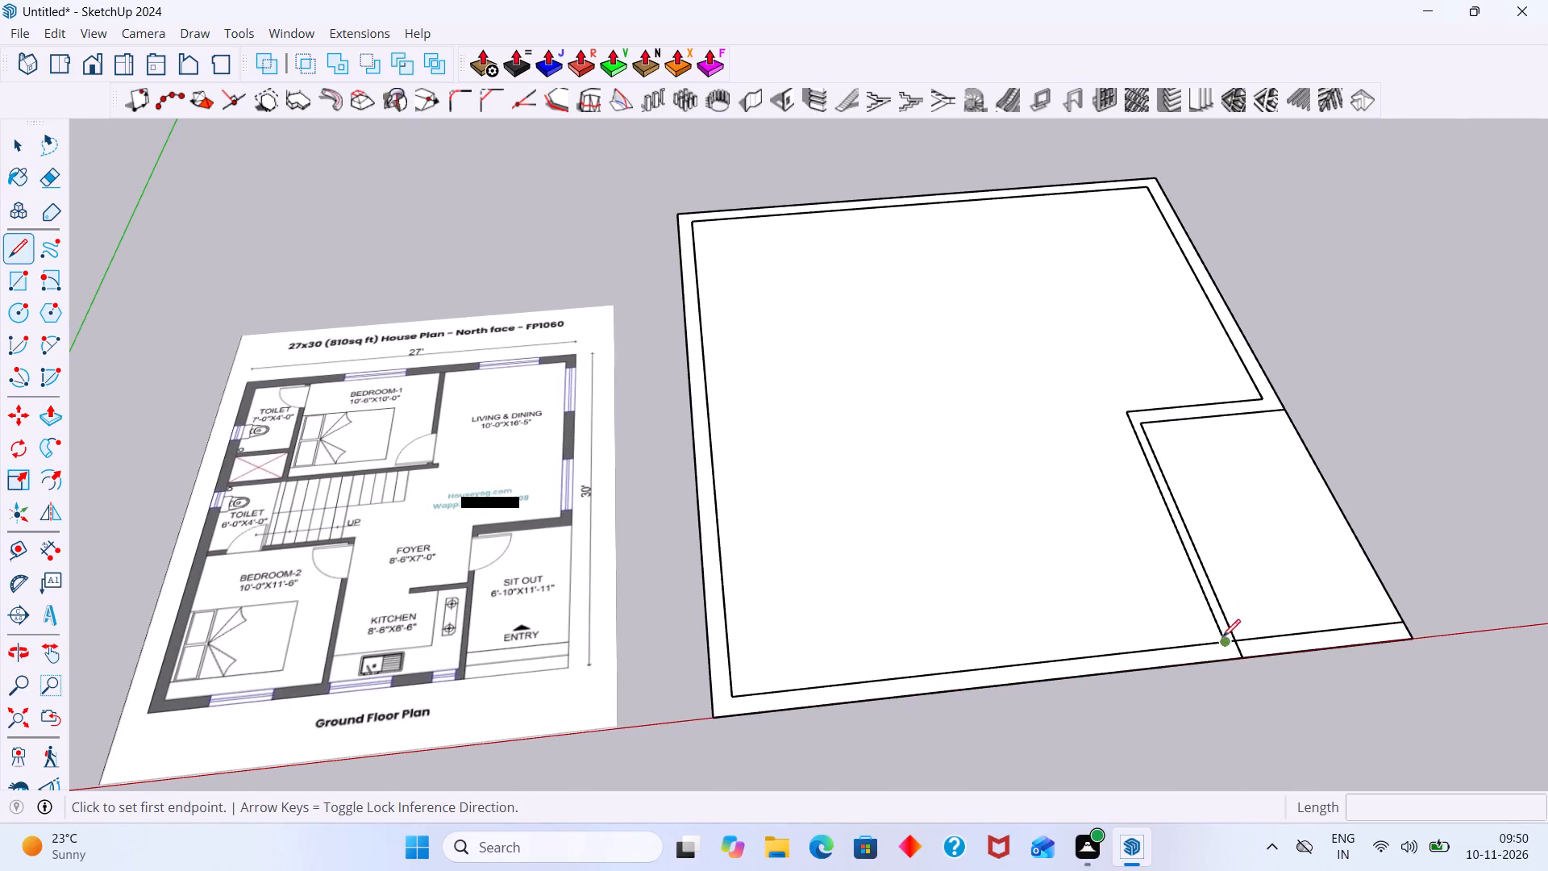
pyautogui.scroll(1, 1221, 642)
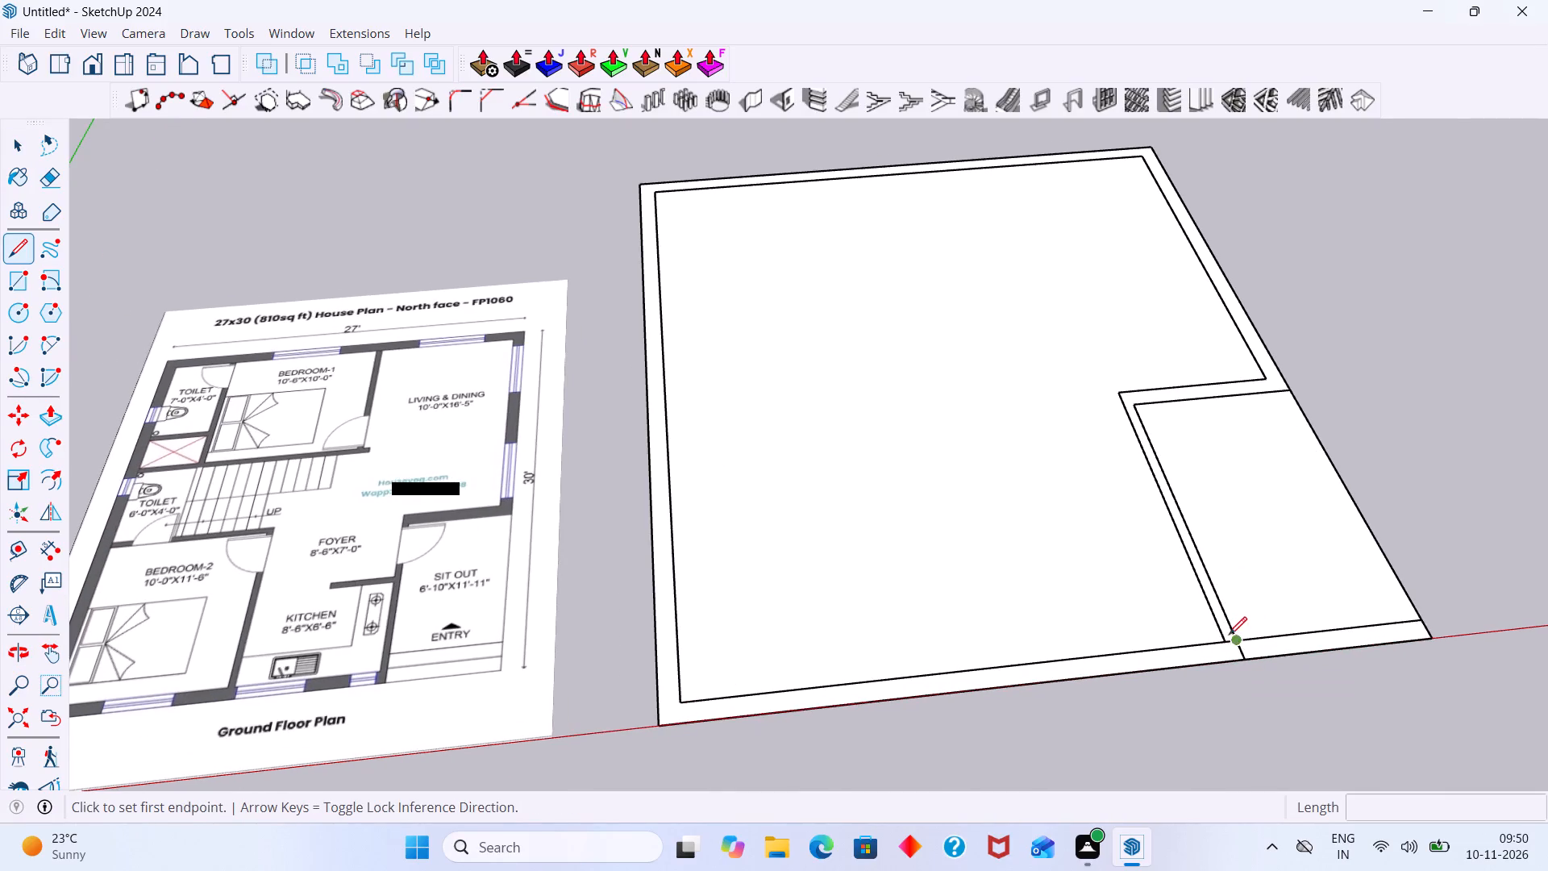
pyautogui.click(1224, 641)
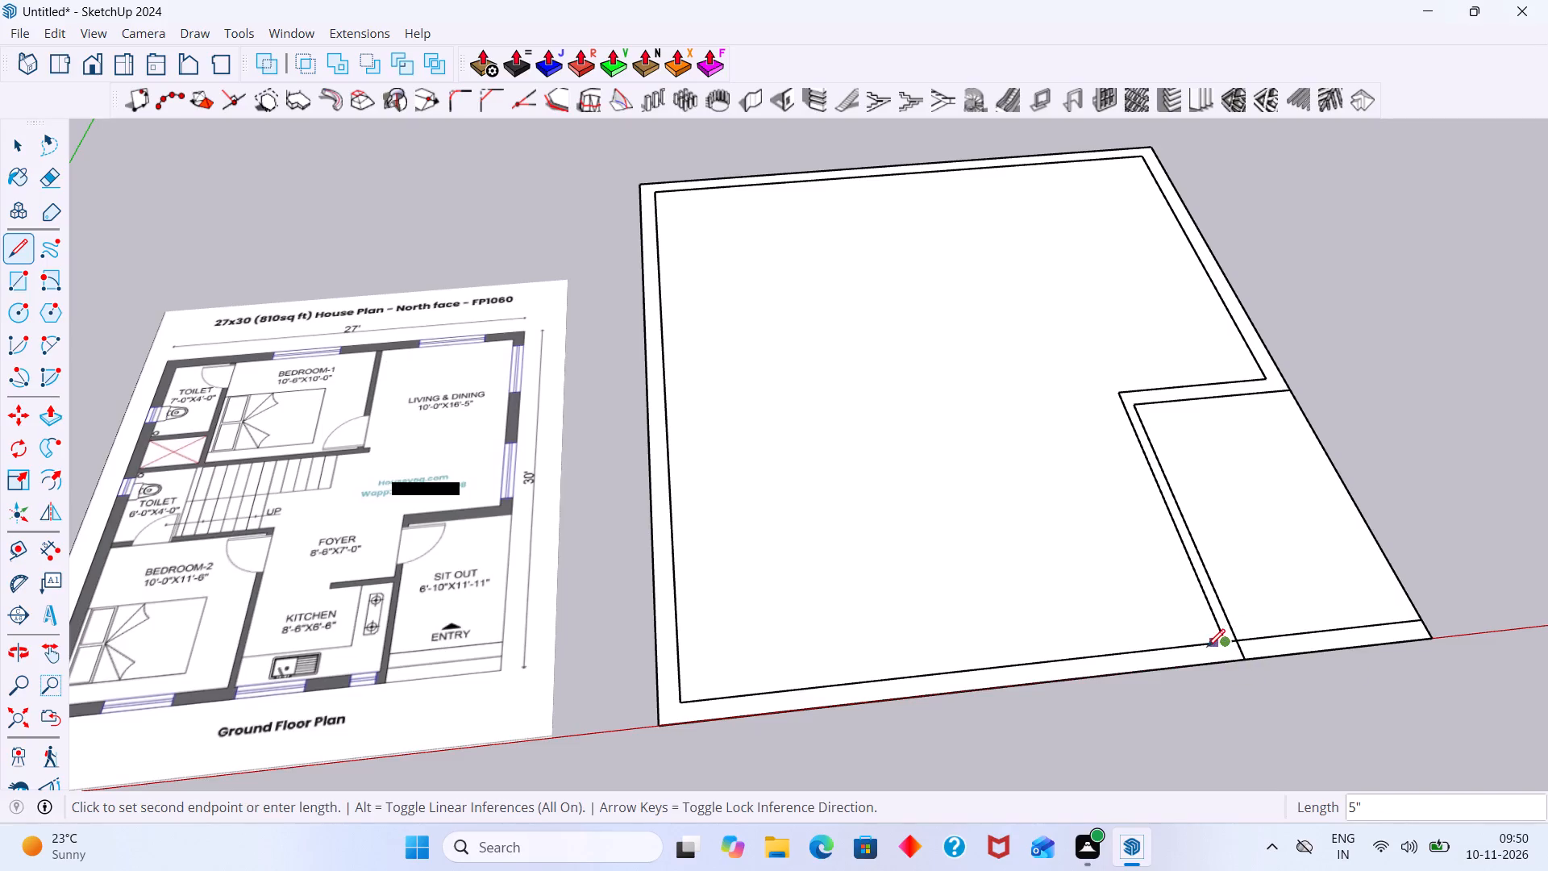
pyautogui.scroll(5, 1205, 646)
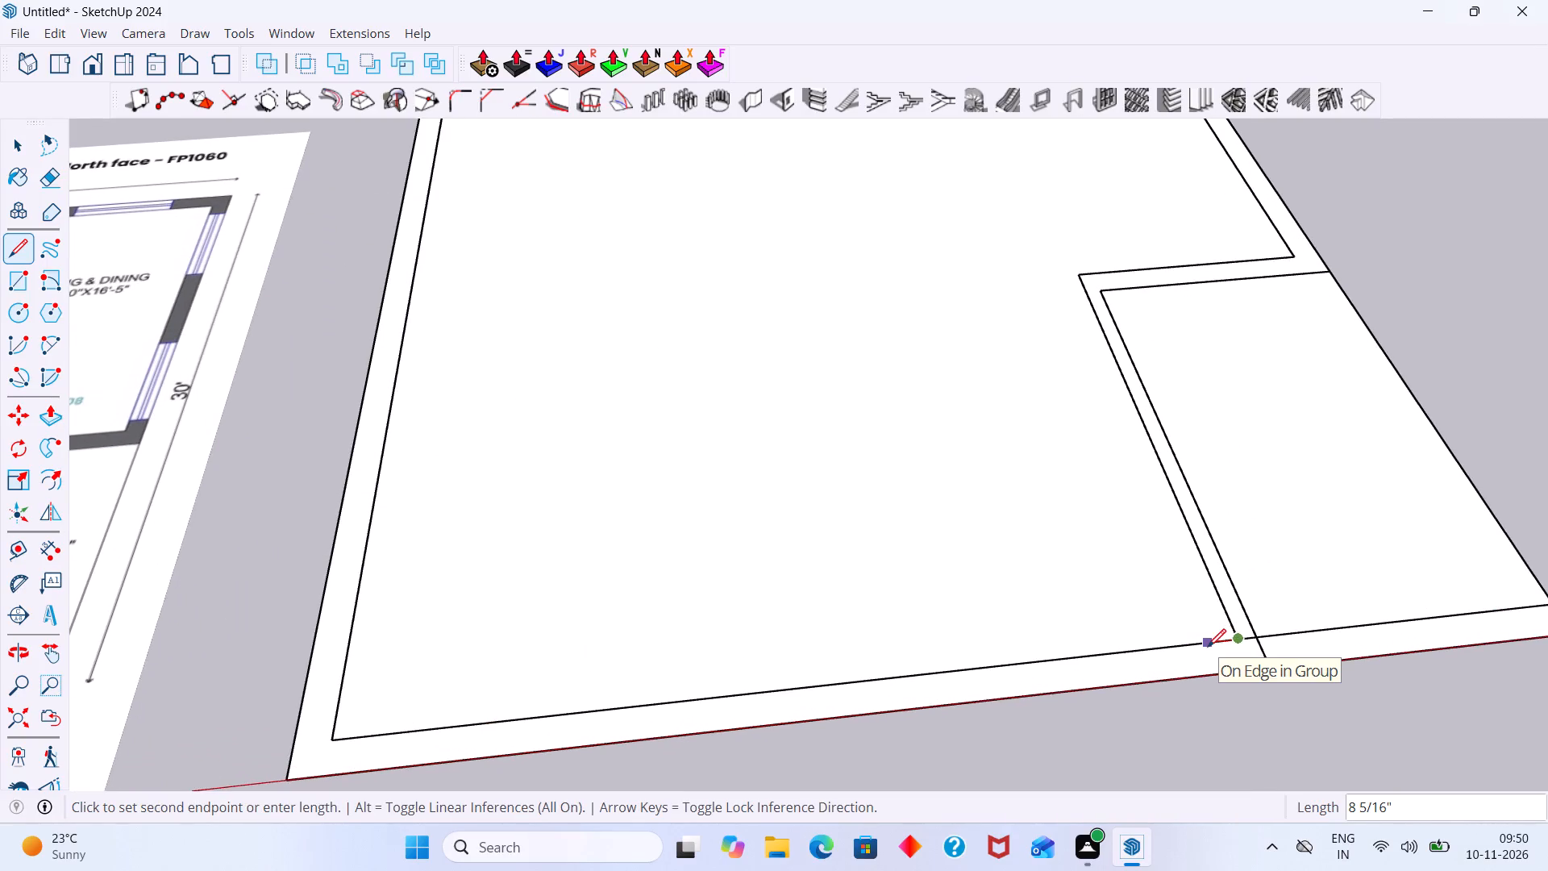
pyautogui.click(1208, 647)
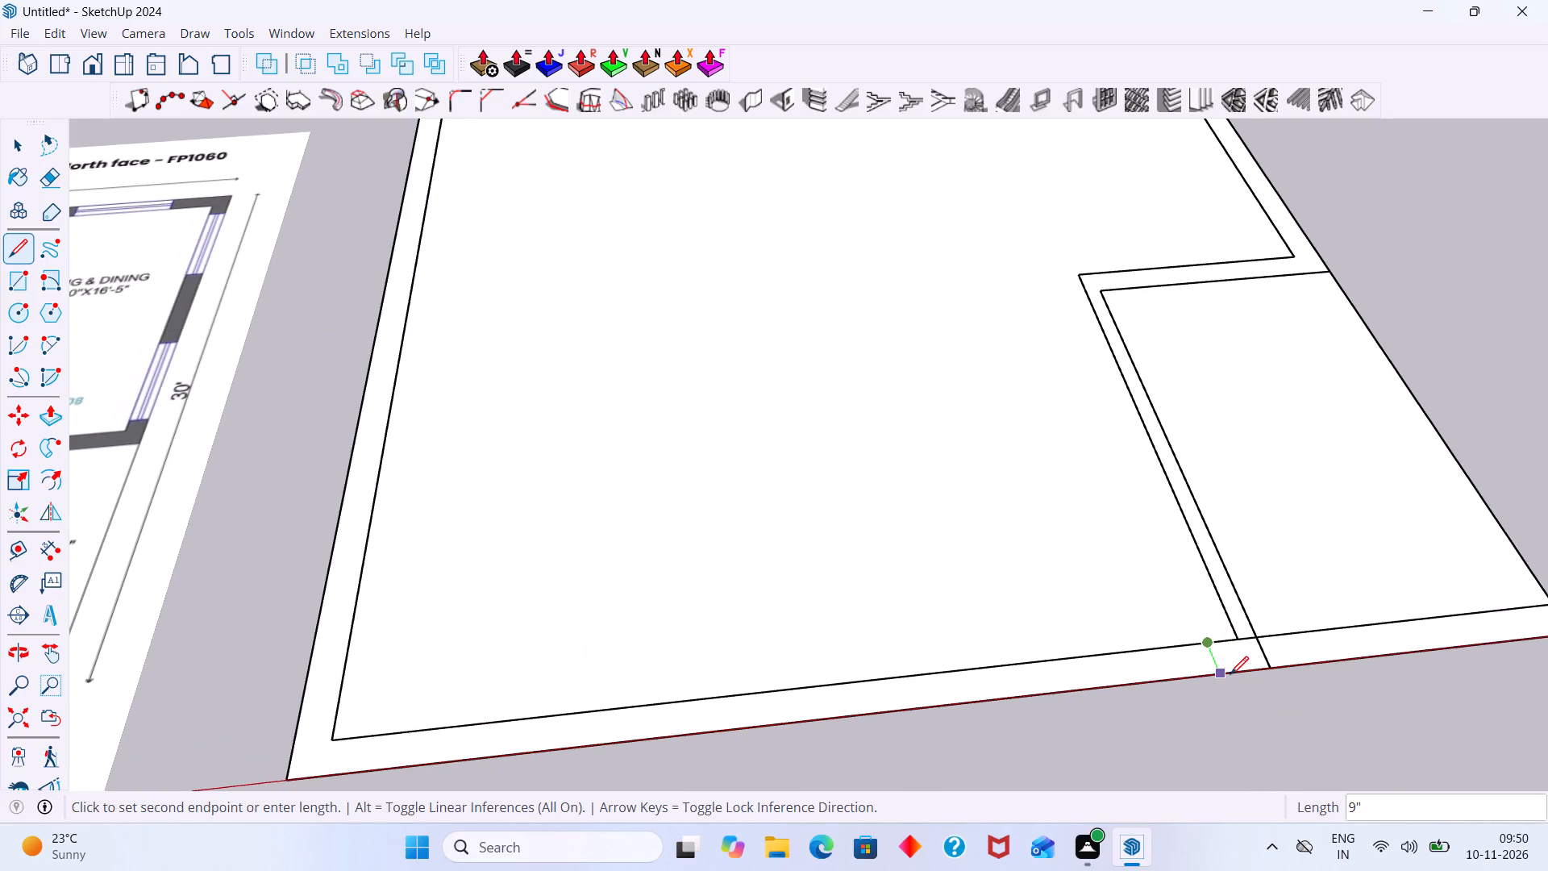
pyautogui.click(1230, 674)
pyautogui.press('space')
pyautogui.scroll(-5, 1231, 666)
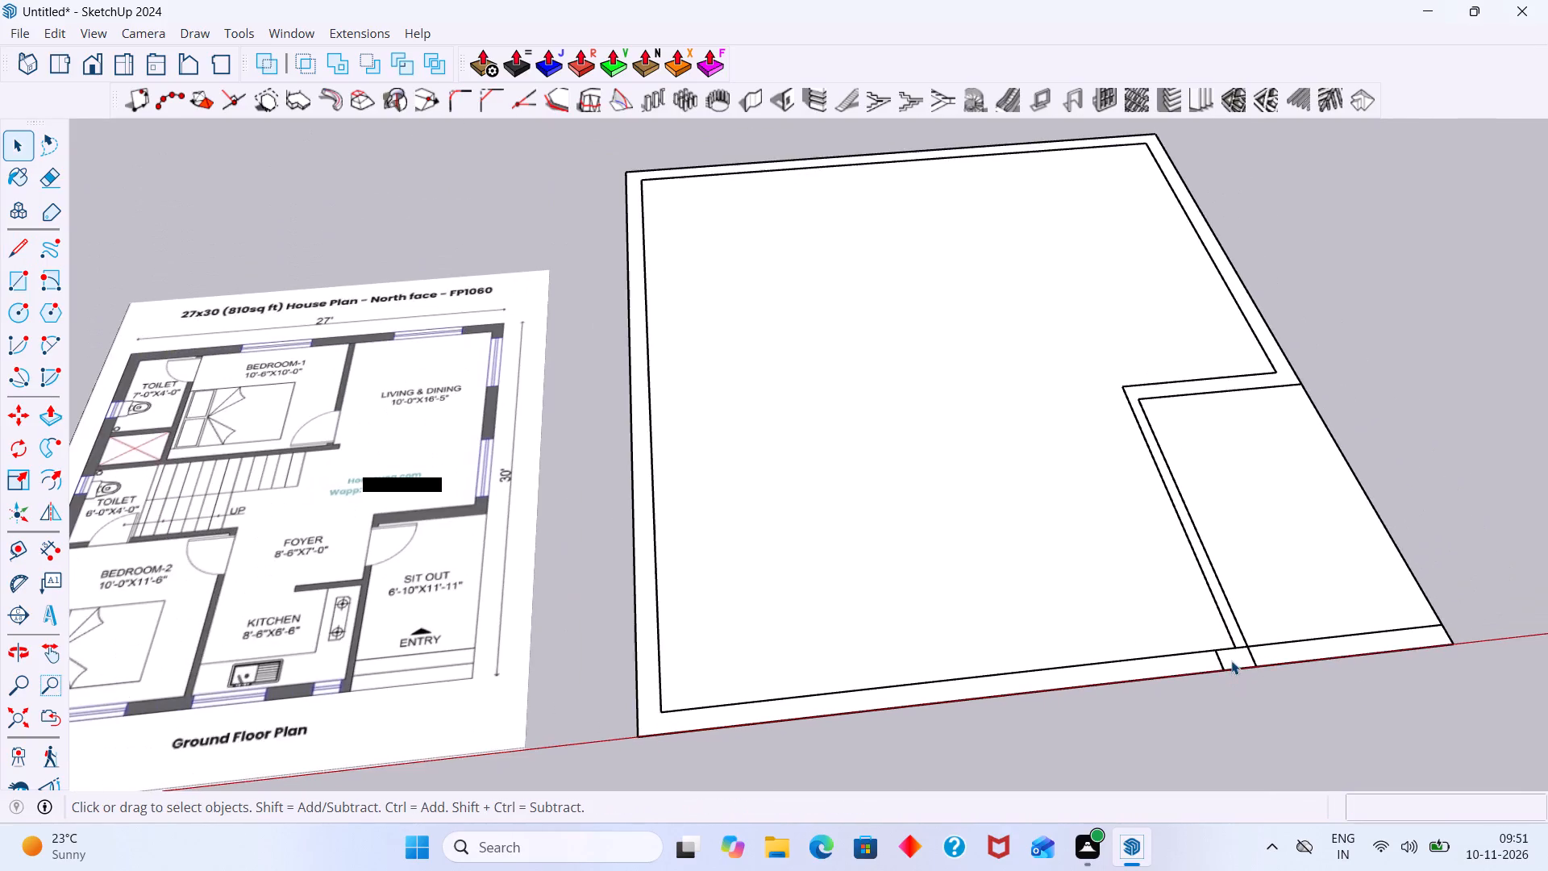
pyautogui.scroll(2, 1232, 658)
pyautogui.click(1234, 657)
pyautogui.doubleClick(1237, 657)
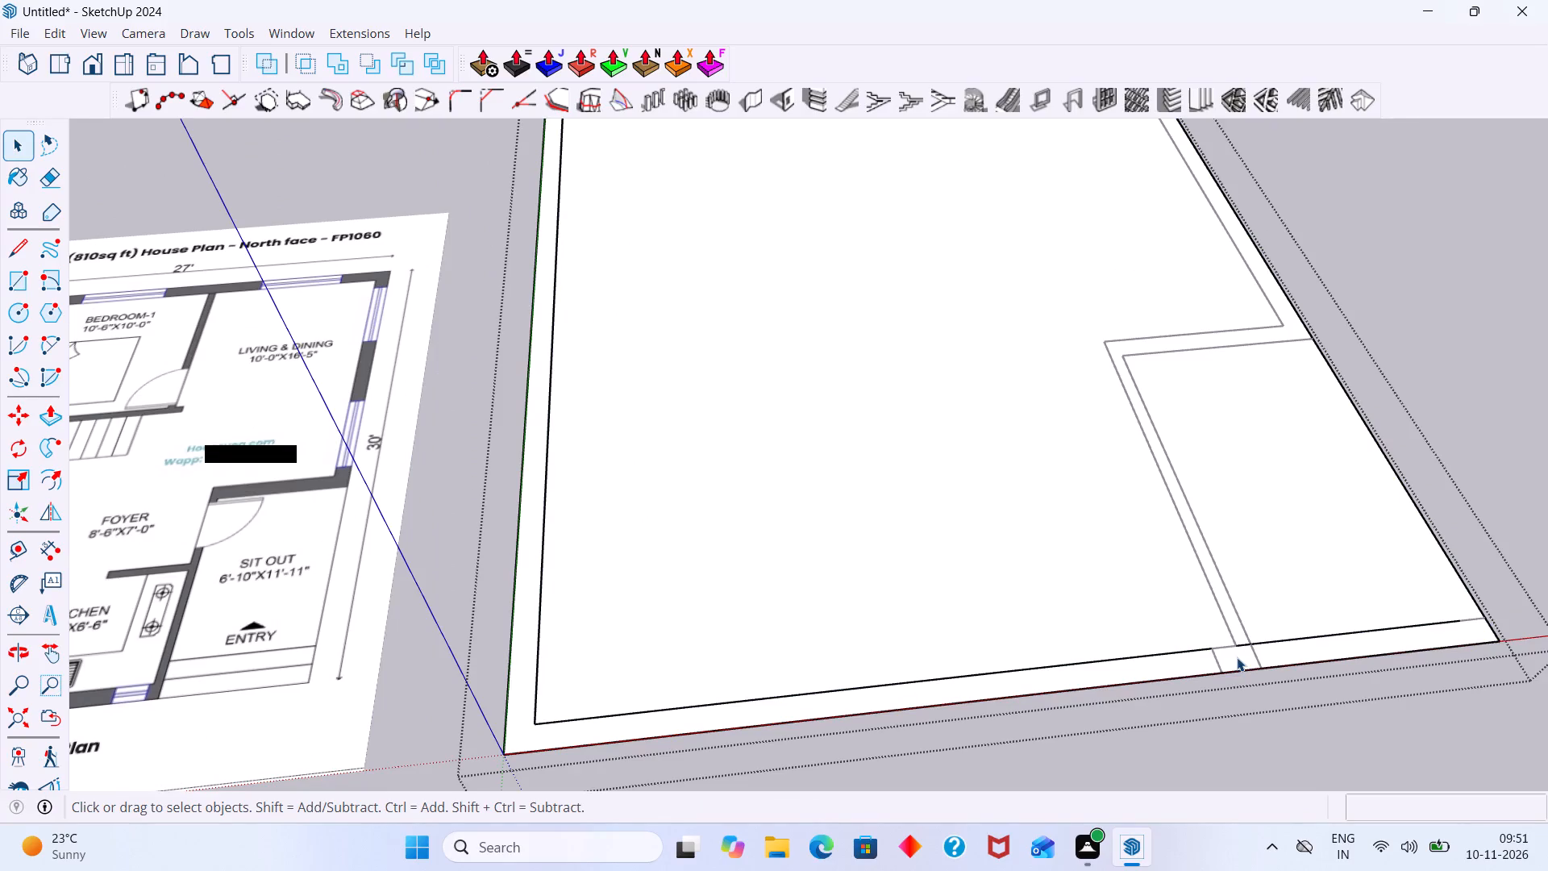
# Undo the recent sit out wall edits back to the point where the guides and the earlier kitchen-side wall line are restored.
pyautogui.hotkey('ctrl', 'z')
pyautogui.hotkey('ctrl', 'z')
pyautogui.hotkey('ctrl', 'z')
pyautogui.hotkey('ctrl', 'z')
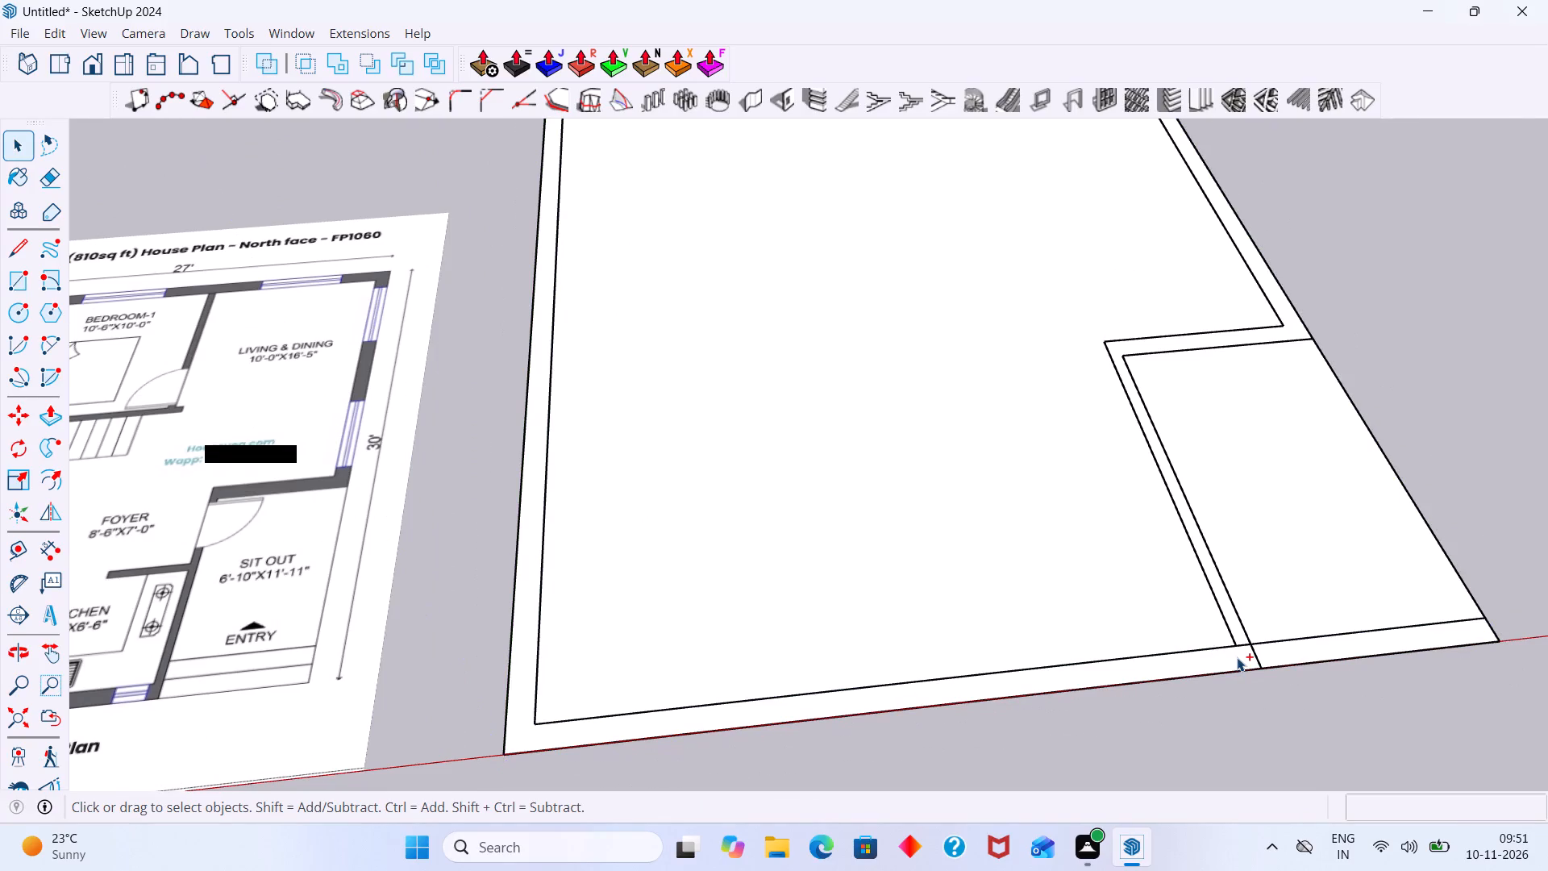
pyautogui.hotkey('ctrl', 'z')
pyautogui.hotkey('ctrl', 'z')
pyautogui.hotkey('ctrl', 'z')
pyautogui.hotkey('ctrl', 'z')
pyautogui.hotkey('ctrl', 'z')
pyautogui.hotkey('ctrl', 'z')
pyautogui.hotkey('ctrl', 'z')
pyautogui.hotkey('ctrl', 'z')
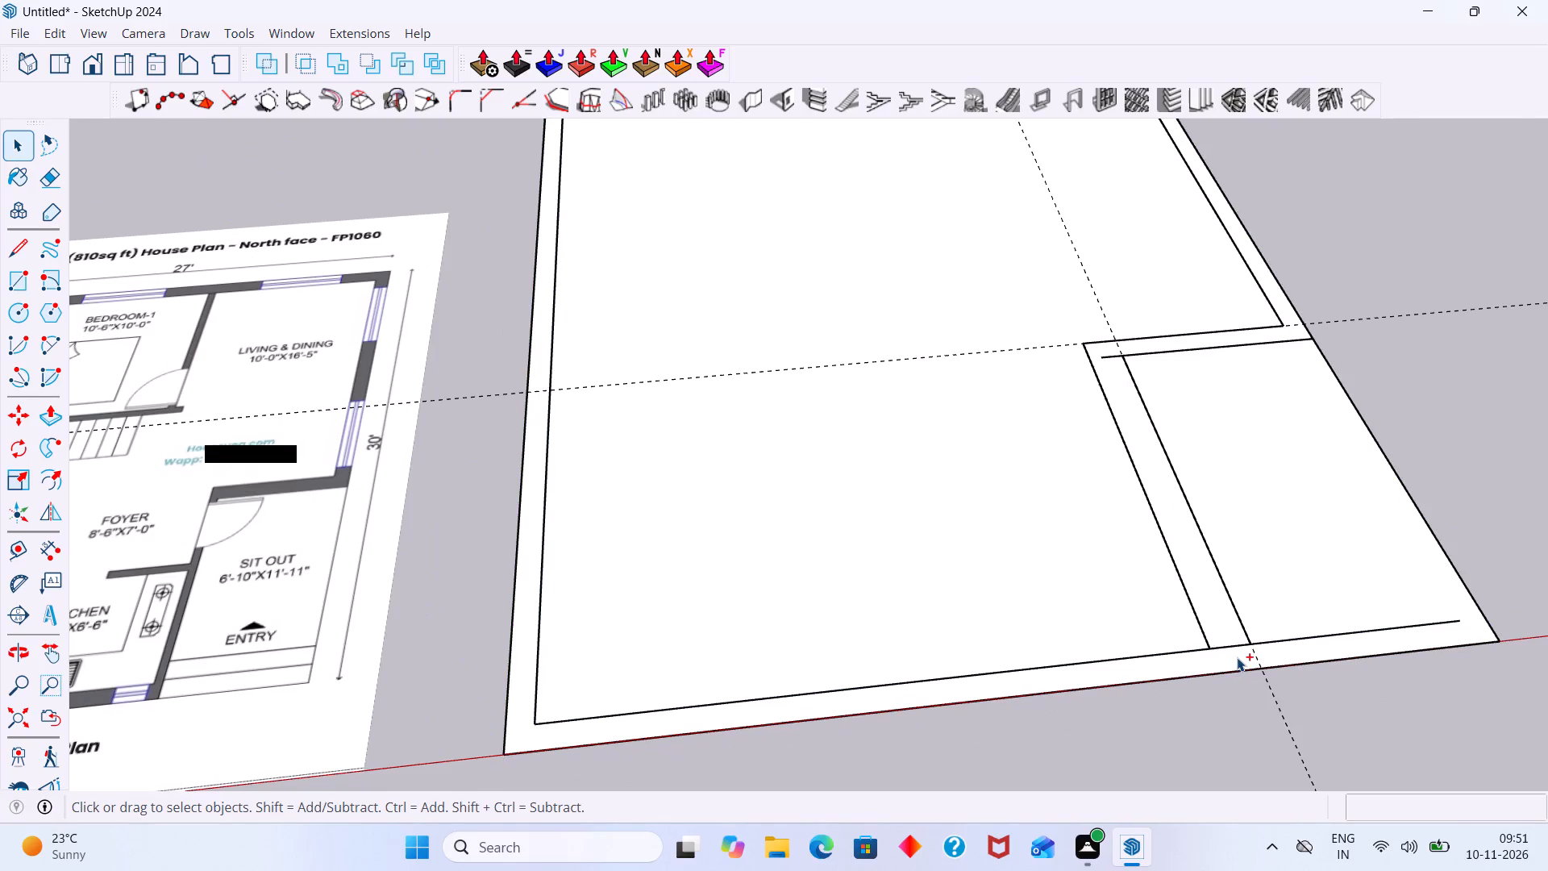
# Undo all the remaining sit out walls and guides back to the bare 9" outer wall outline.
pyautogui.hotkey('ctrl', 'z')
pyautogui.hotkey('ctrl', 'z')
pyautogui.hotkey('ctrl', 'z')
pyautogui.hotkey('ctrl', 'z')
pyautogui.hotkey('ctrl', 'z')
pyautogui.hotkey('ctrl', 'z')
pyautogui.hotkey('ctrl', 'z')
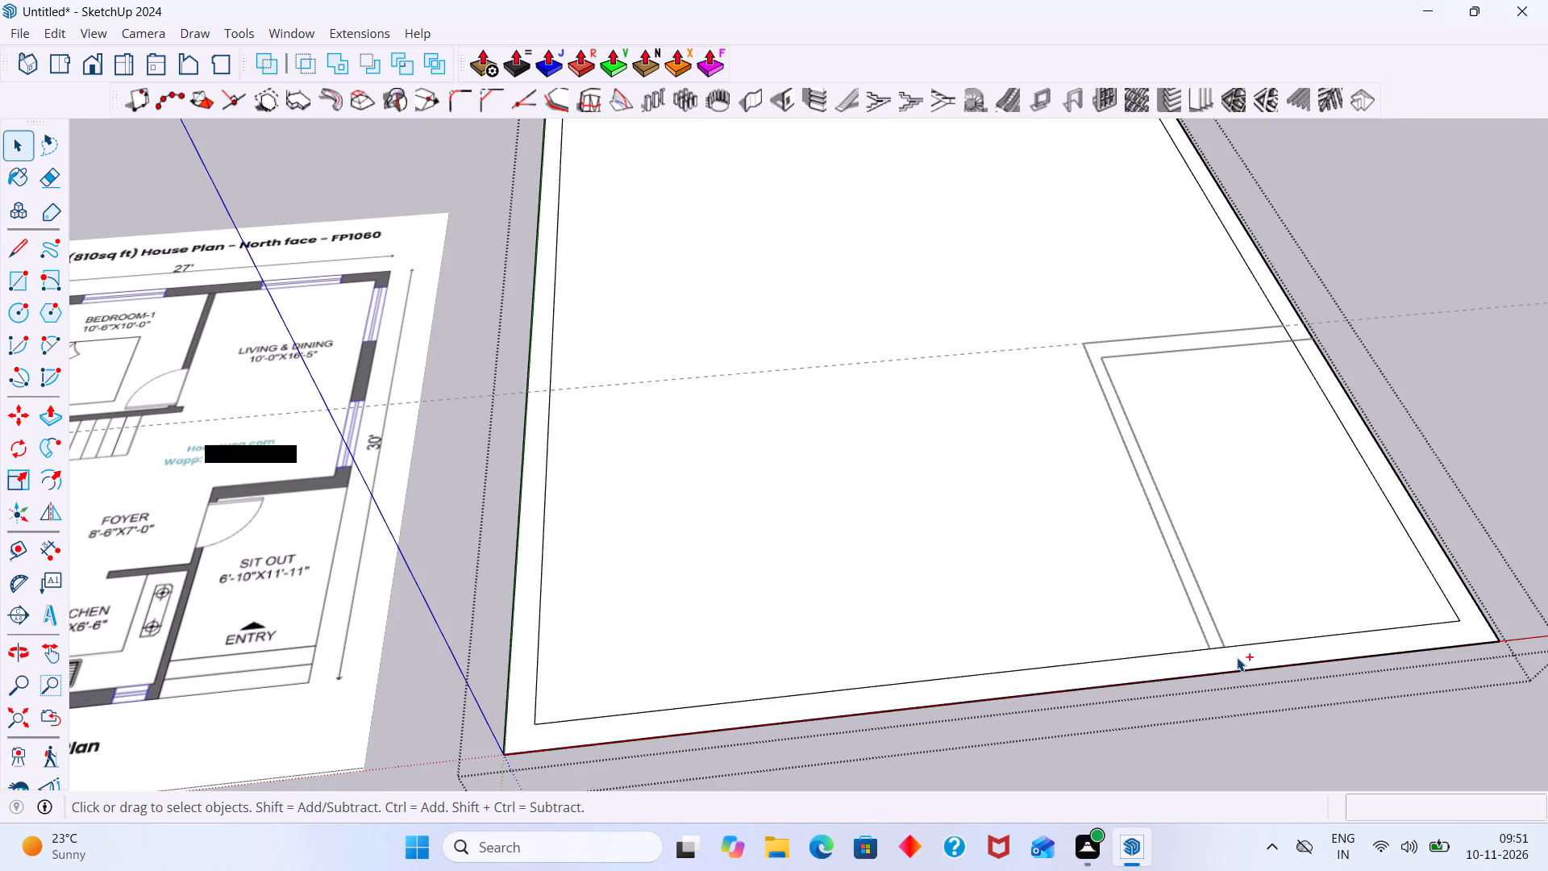
pyautogui.hotkey('ctrl', 'z')
pyautogui.hotkey('ctrl', 'z')
pyautogui.hotkey('ctrl', 'z')
pyautogui.hotkey('ctrl', 'z')
pyautogui.hotkey('ctrl', 'z')
pyautogui.hotkey('ctrl', 'z')
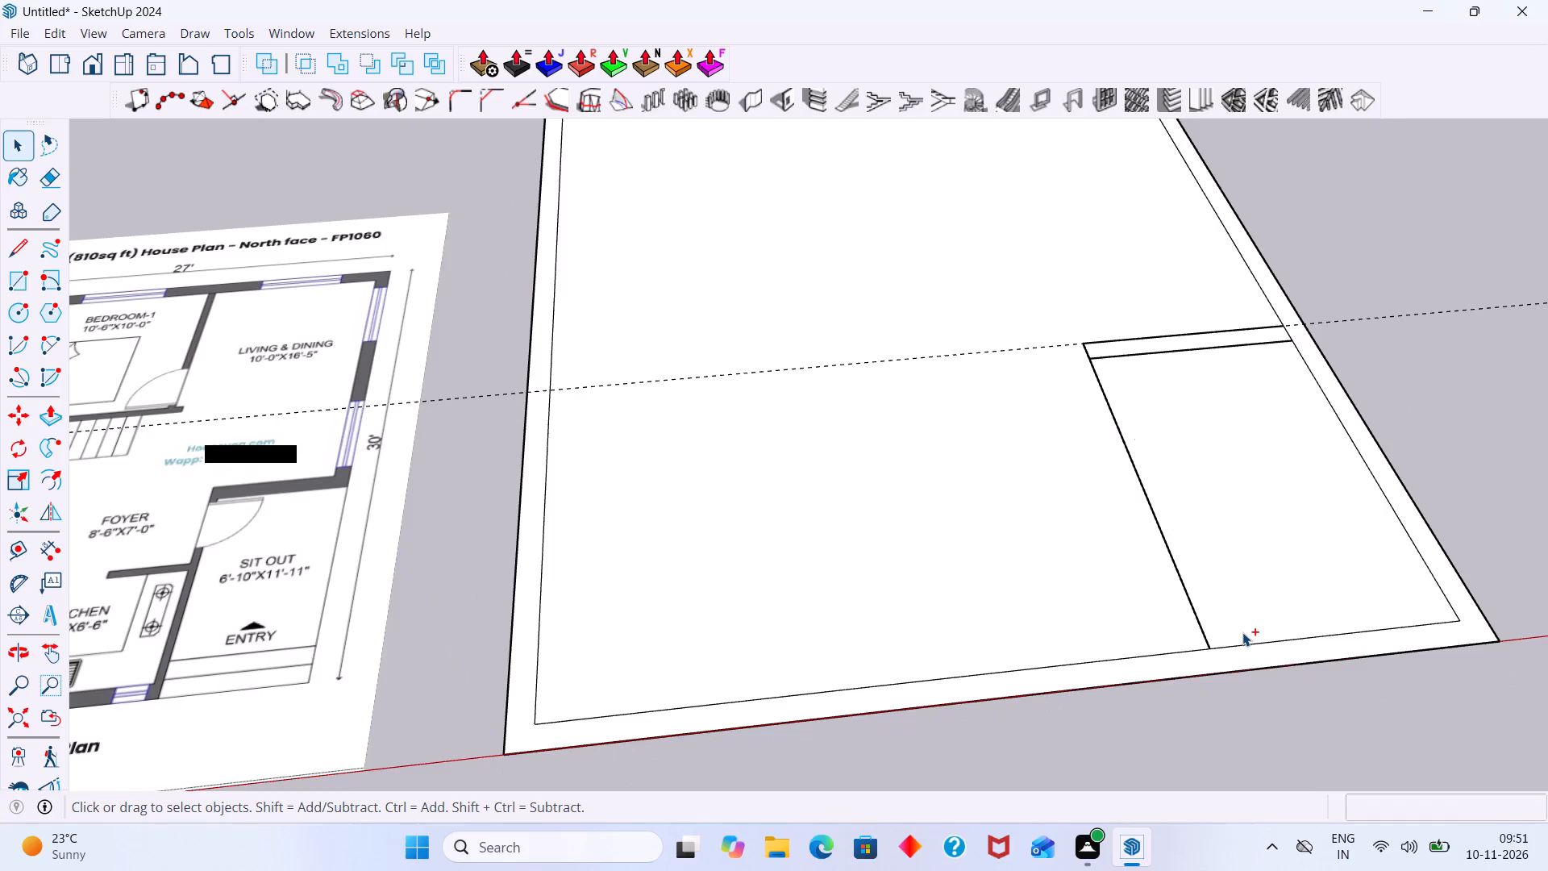
pyautogui.hotkey('ctrl', 'z')
pyautogui.hotkey('ctrl', 'z')
pyautogui.hotkey('ctrl', 'z')
pyautogui.hotkey('ctrl', 'z')
pyautogui.hotkey('ctrl', 'z')
pyautogui.hotkey('ctrl', 'z')
pyautogui.hotkey('ctrl', 'z')
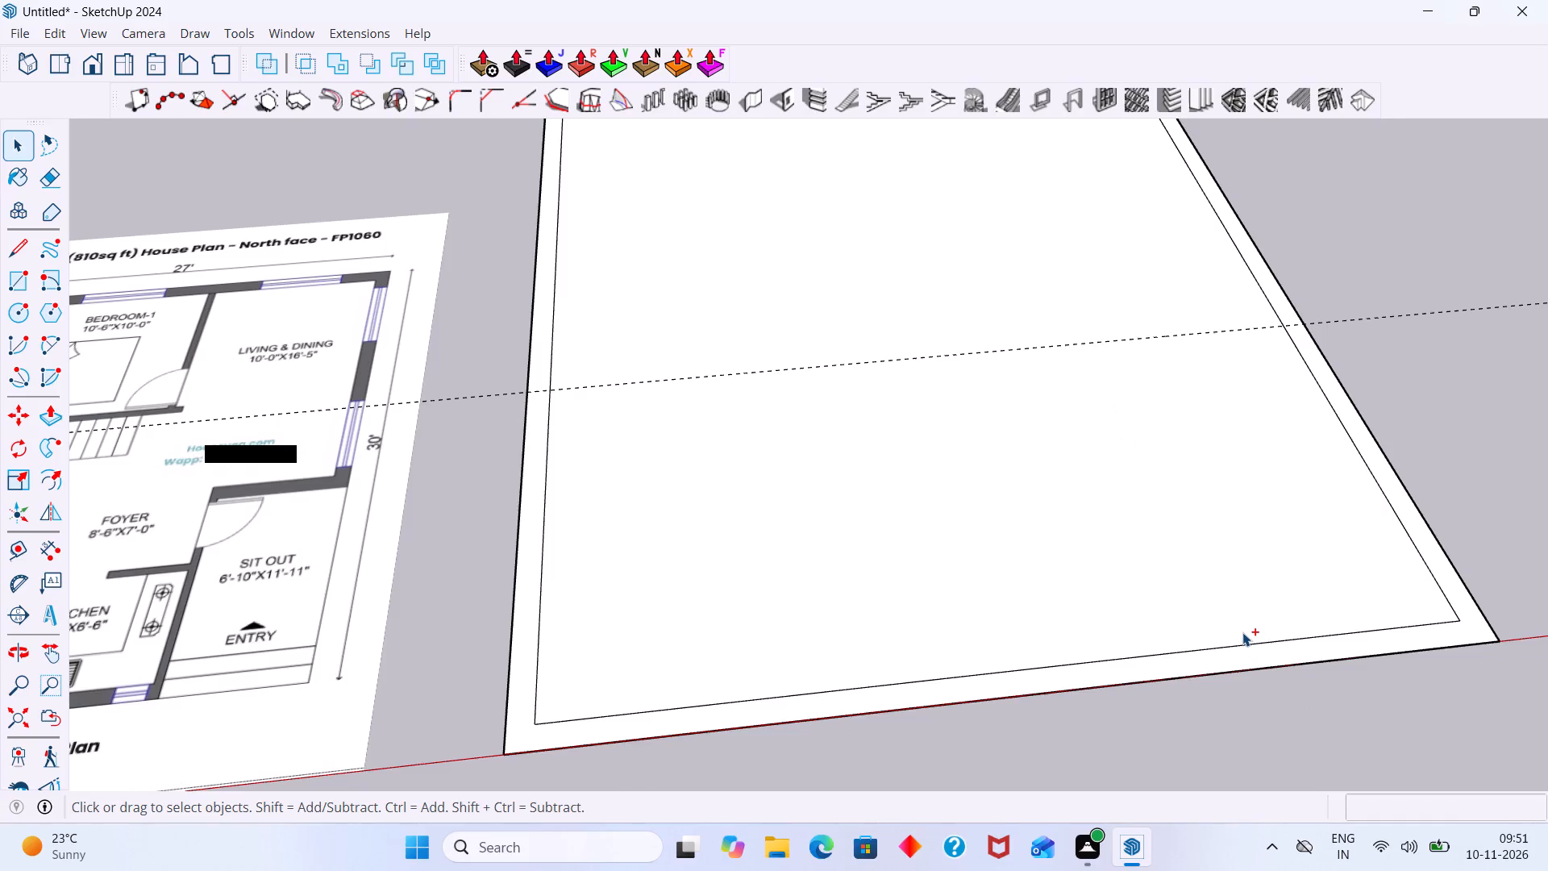
pyautogui.hotkey('ctrl', 'z')
# Open the plan group for editing and place a guide 16'5" from the rear wall's inner line for the living and dining room.
pyautogui.scroll(-8, 1340, 494)
pyautogui.click(1400, 417)
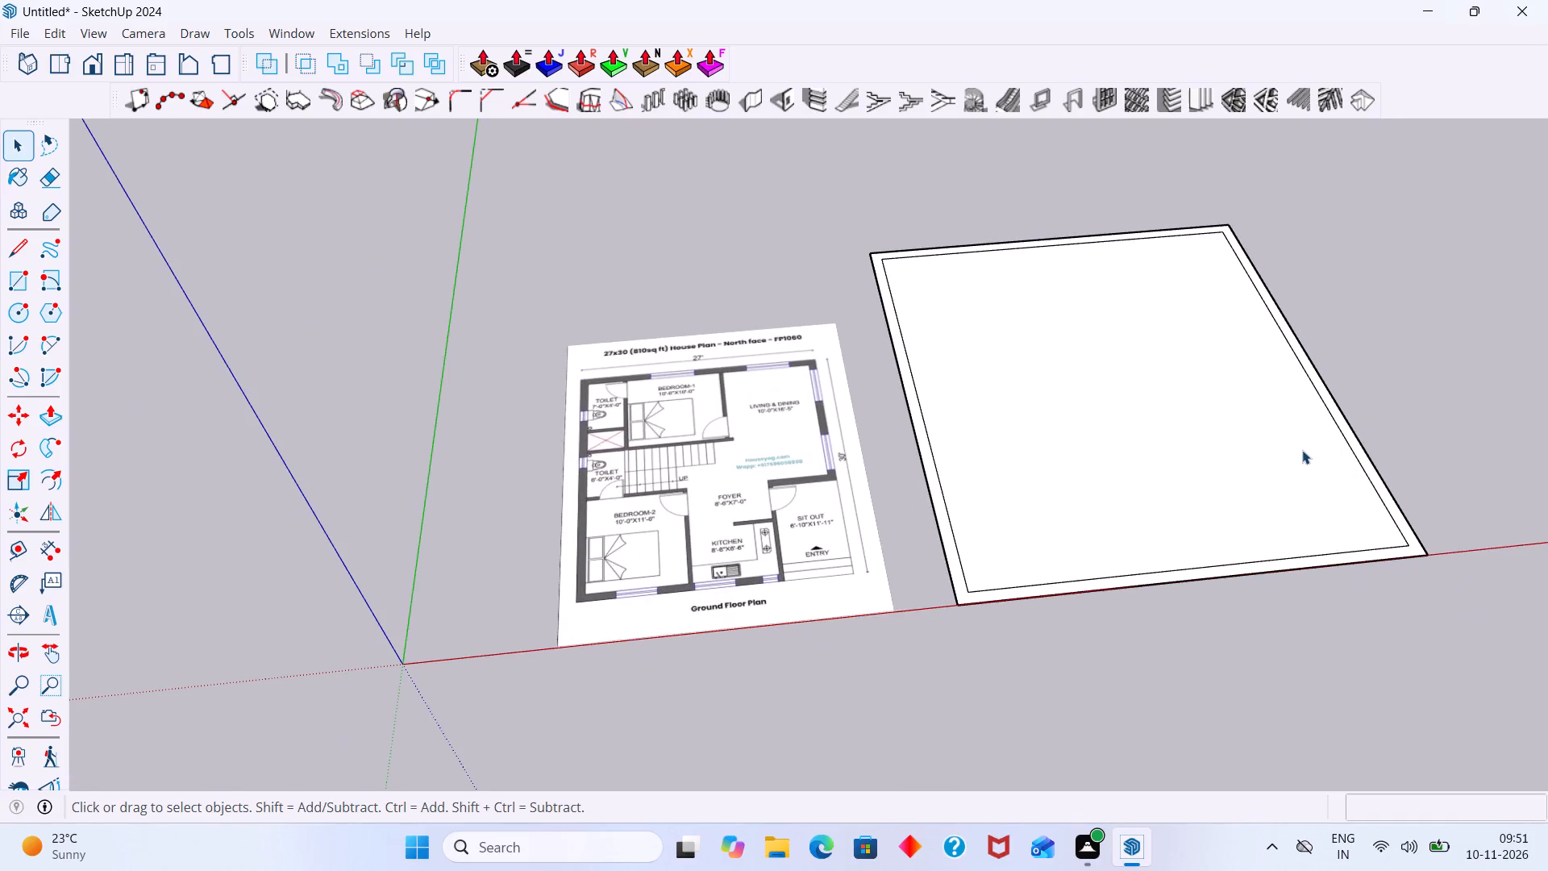
pyautogui.doubleClick(1301, 450)
pyautogui.click(1314, 450)
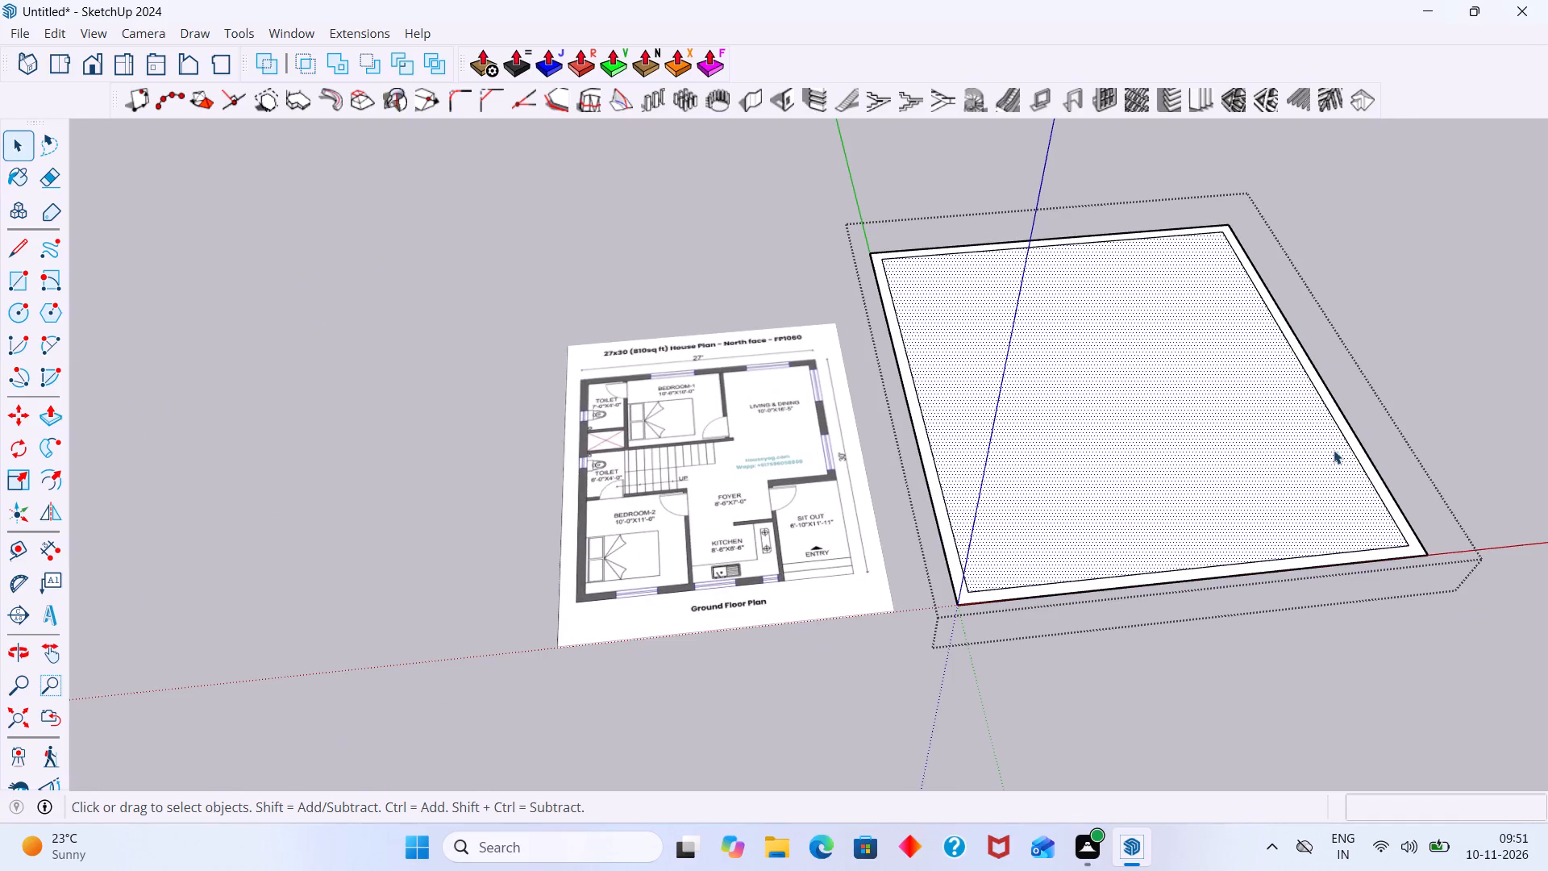
pyautogui.scroll(1, 1345, 448)
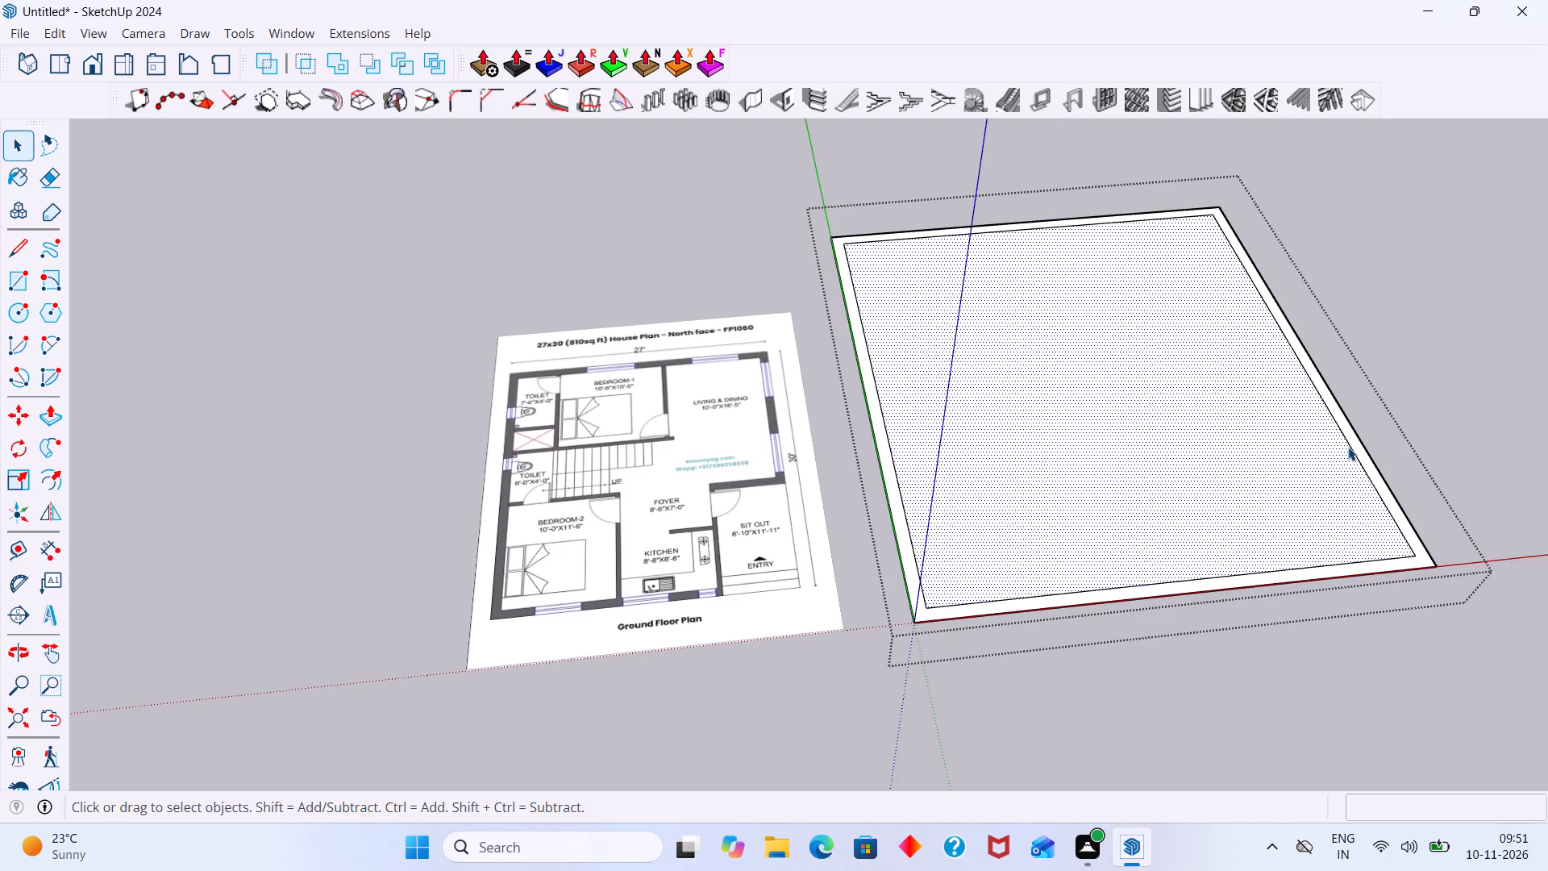
pyautogui.press('t')
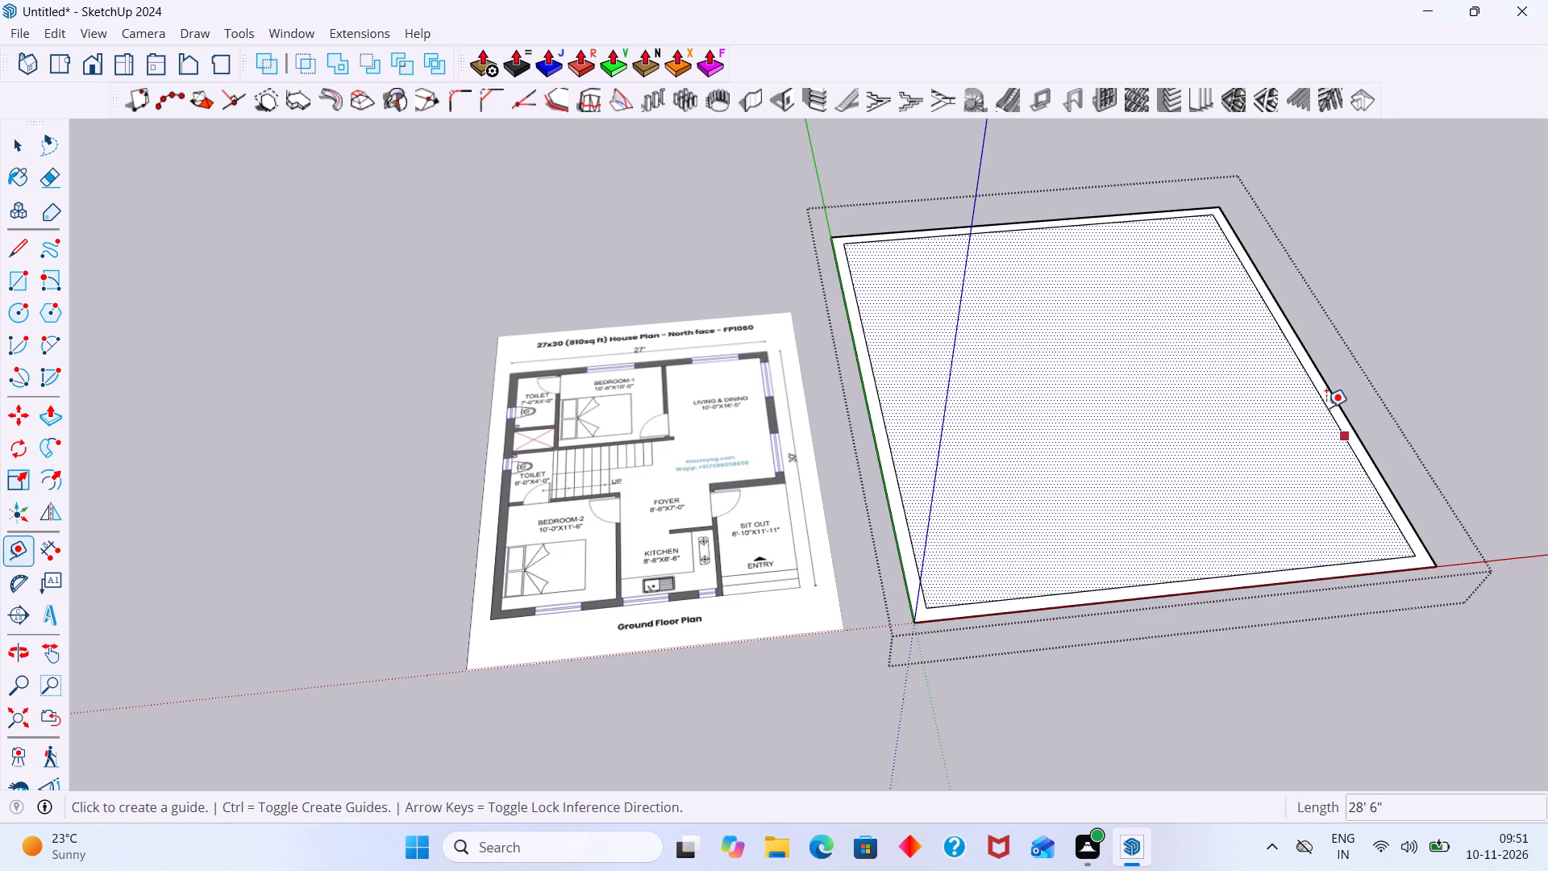
pyautogui.click(1180, 218)
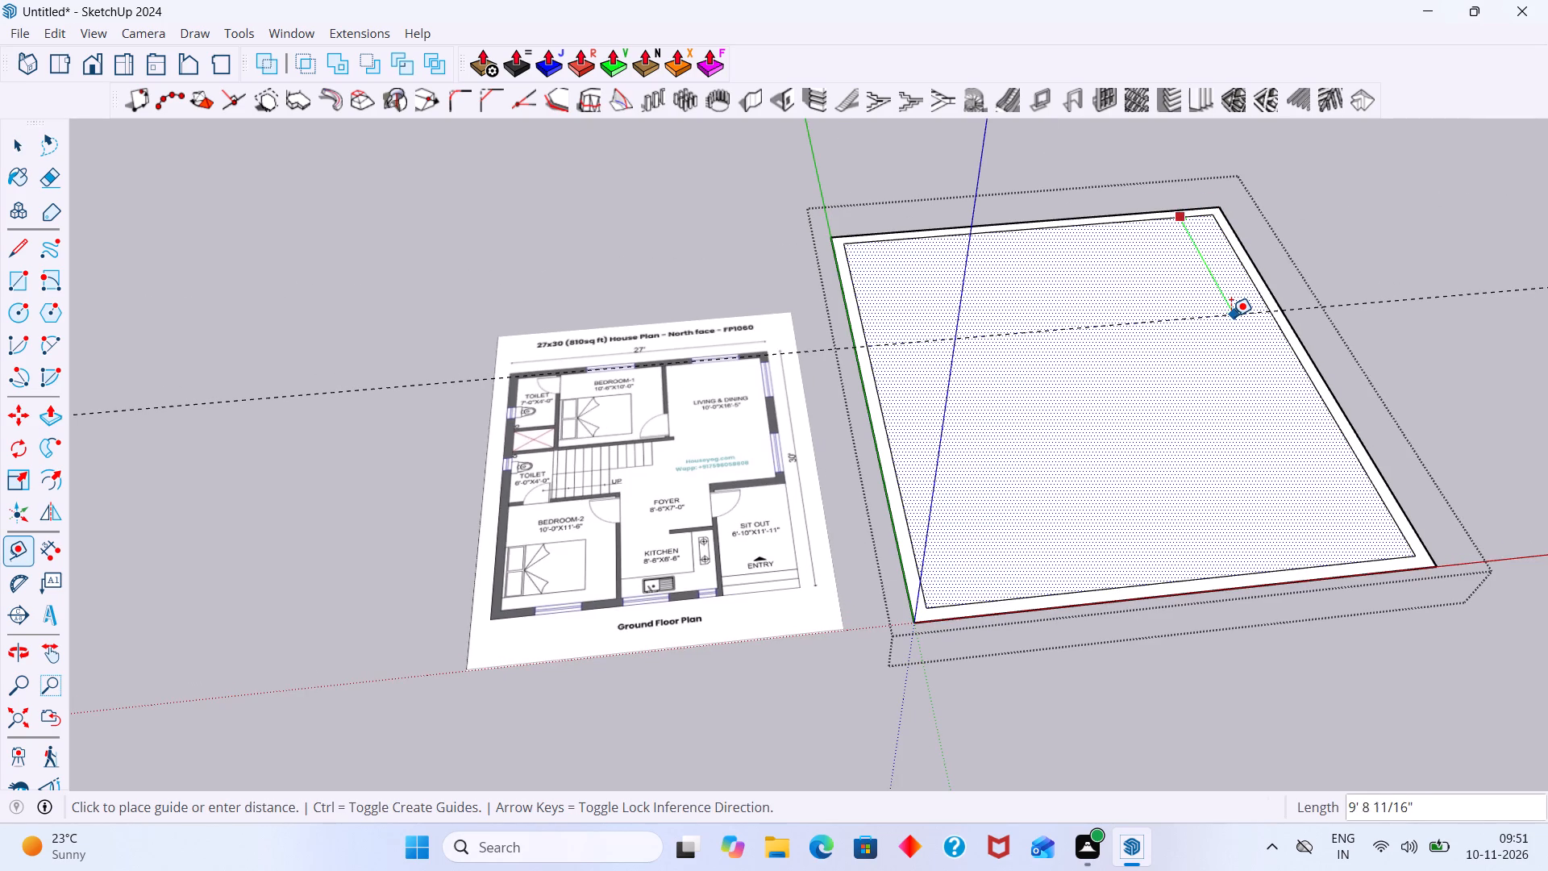
pyautogui.scroll(2, 1231, 316)
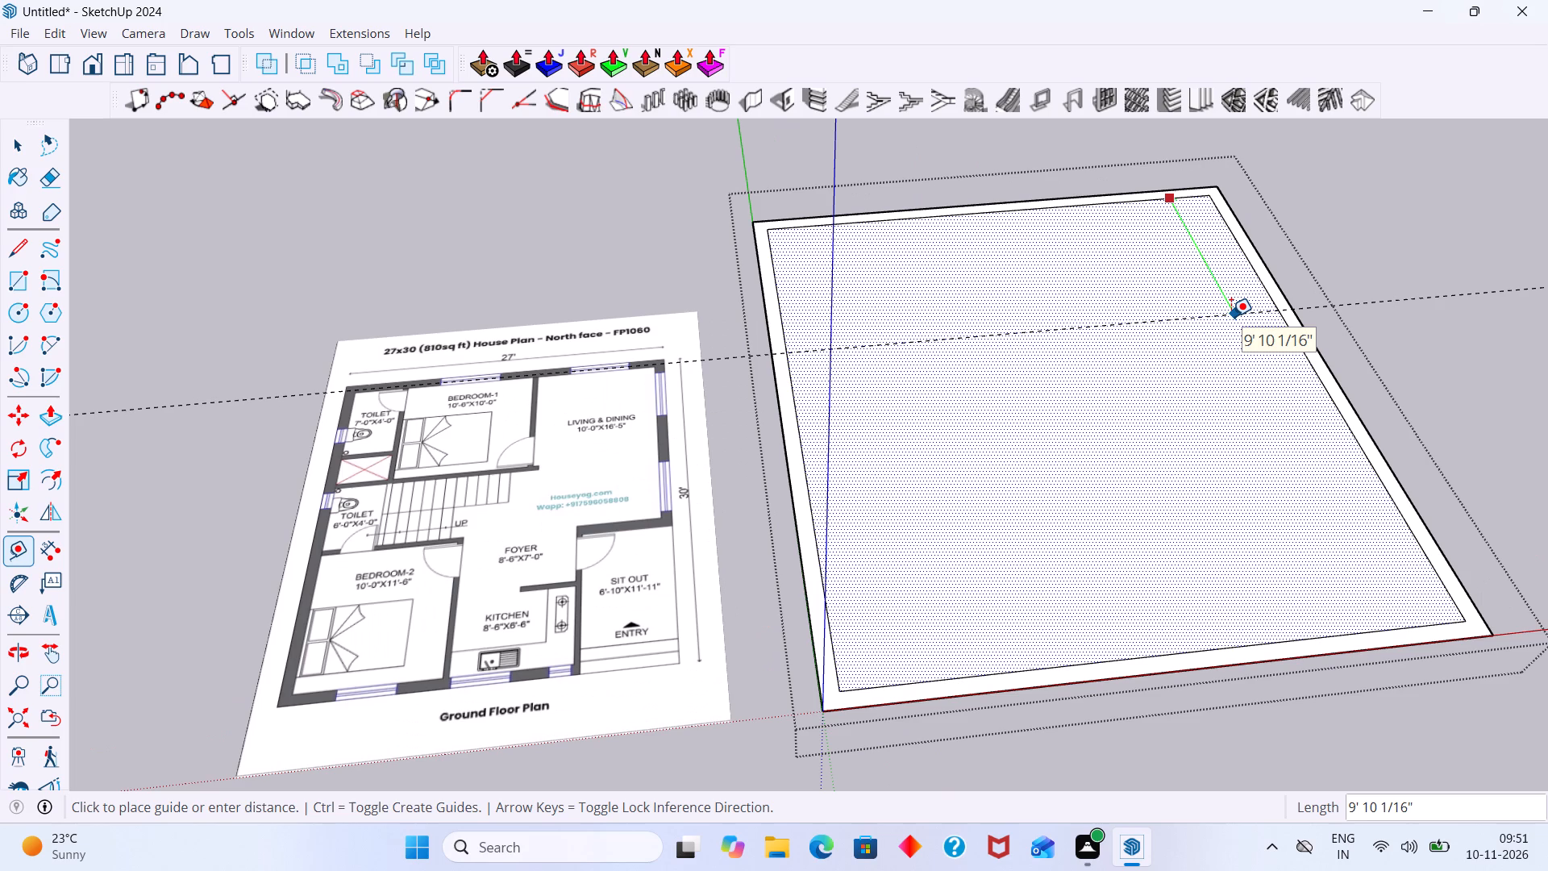
pyautogui.write("16'")
pyautogui.press('5')
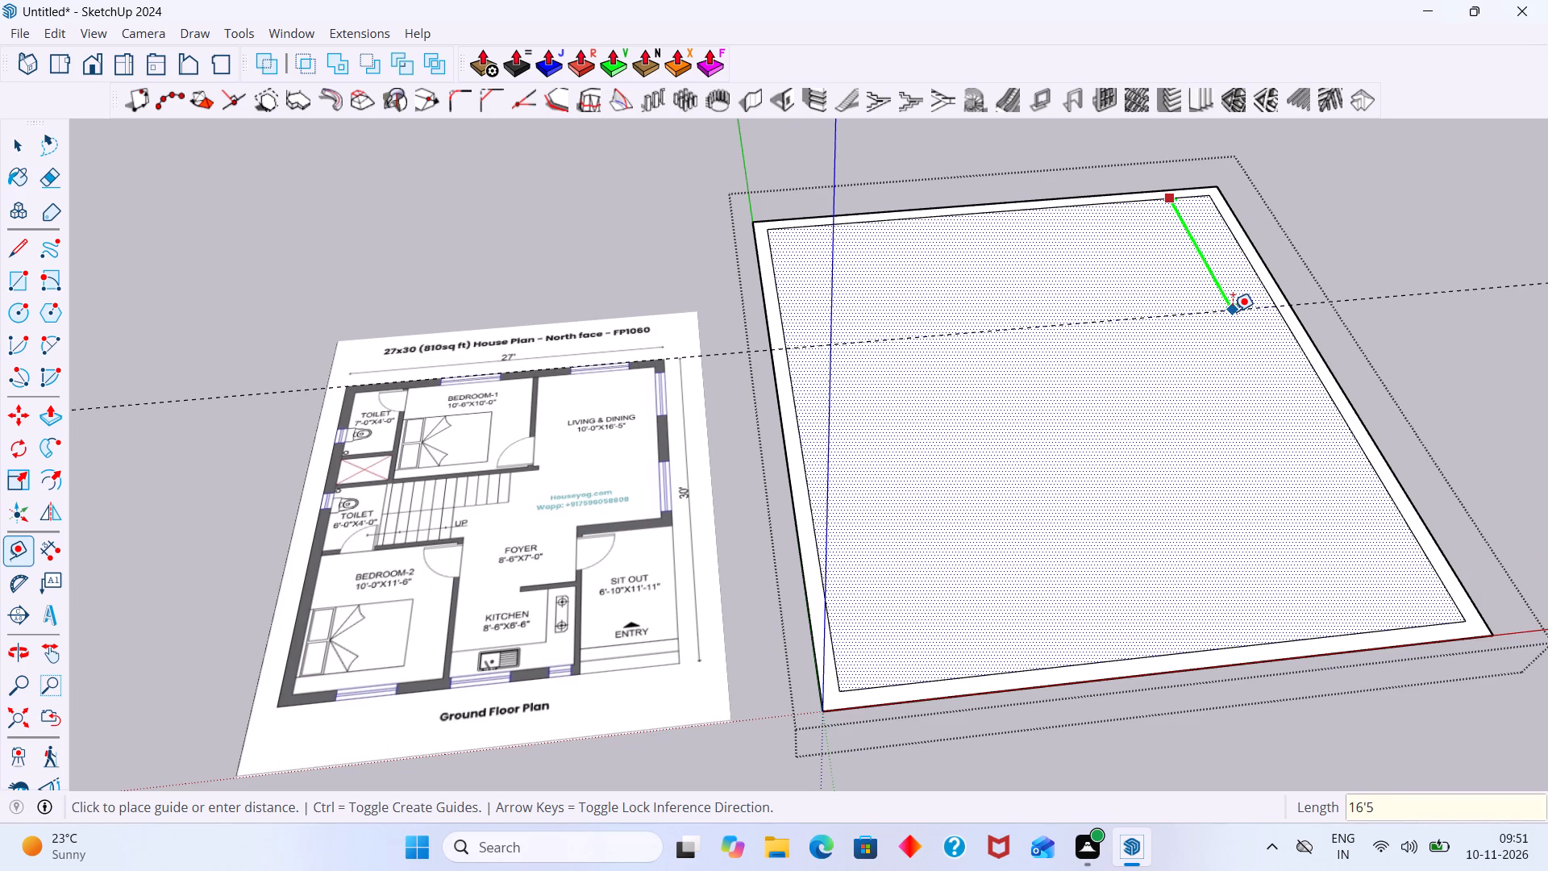
pyautogui.hotkey('shift', '"')
pyautogui.press('Return')
pyautogui.press('space')
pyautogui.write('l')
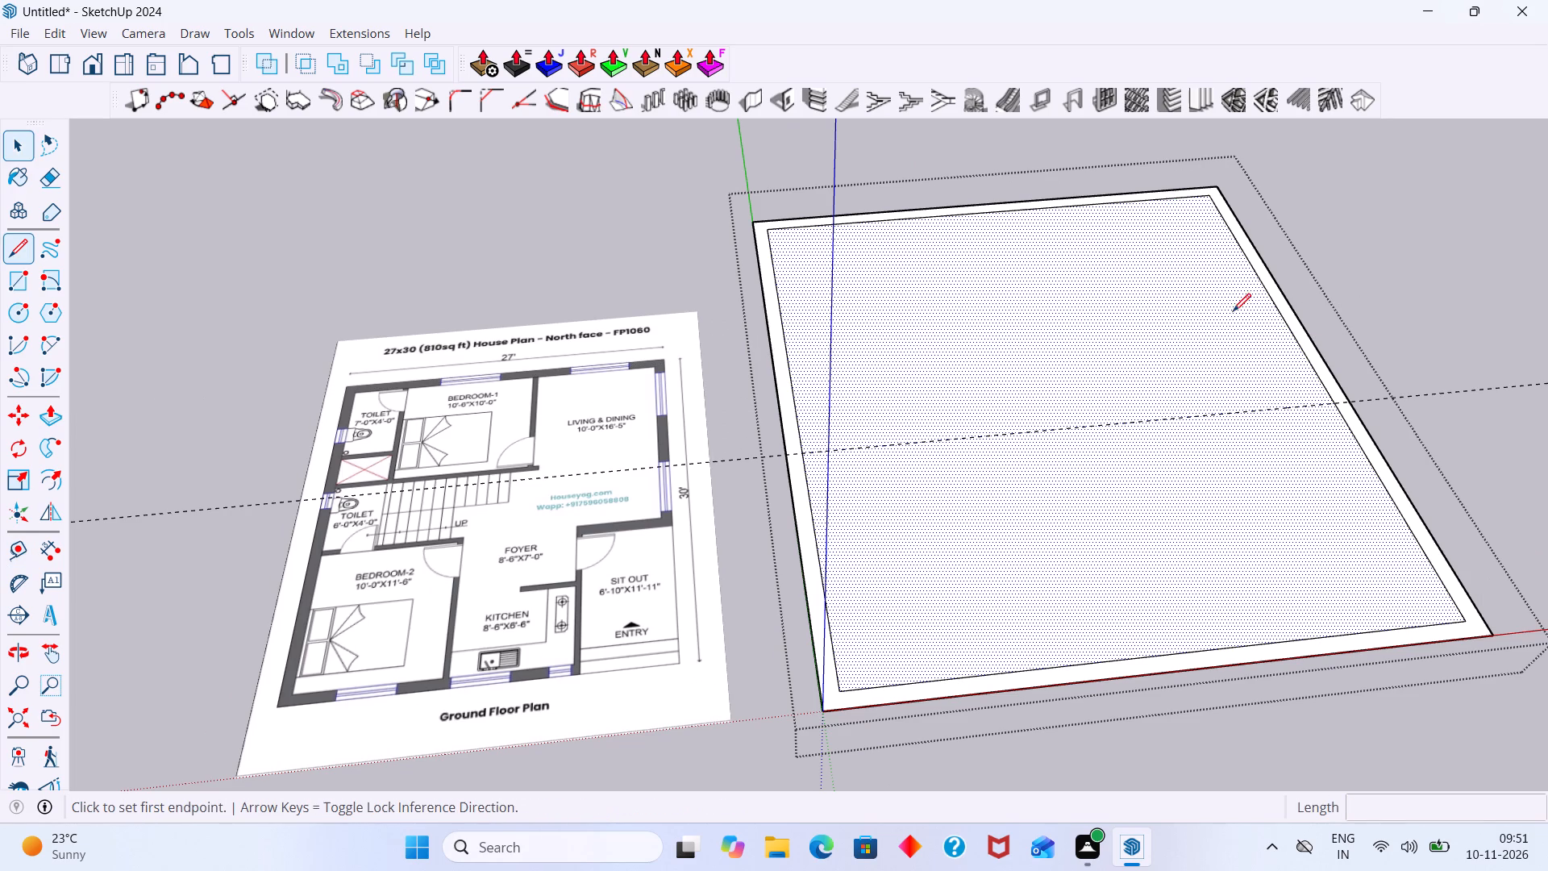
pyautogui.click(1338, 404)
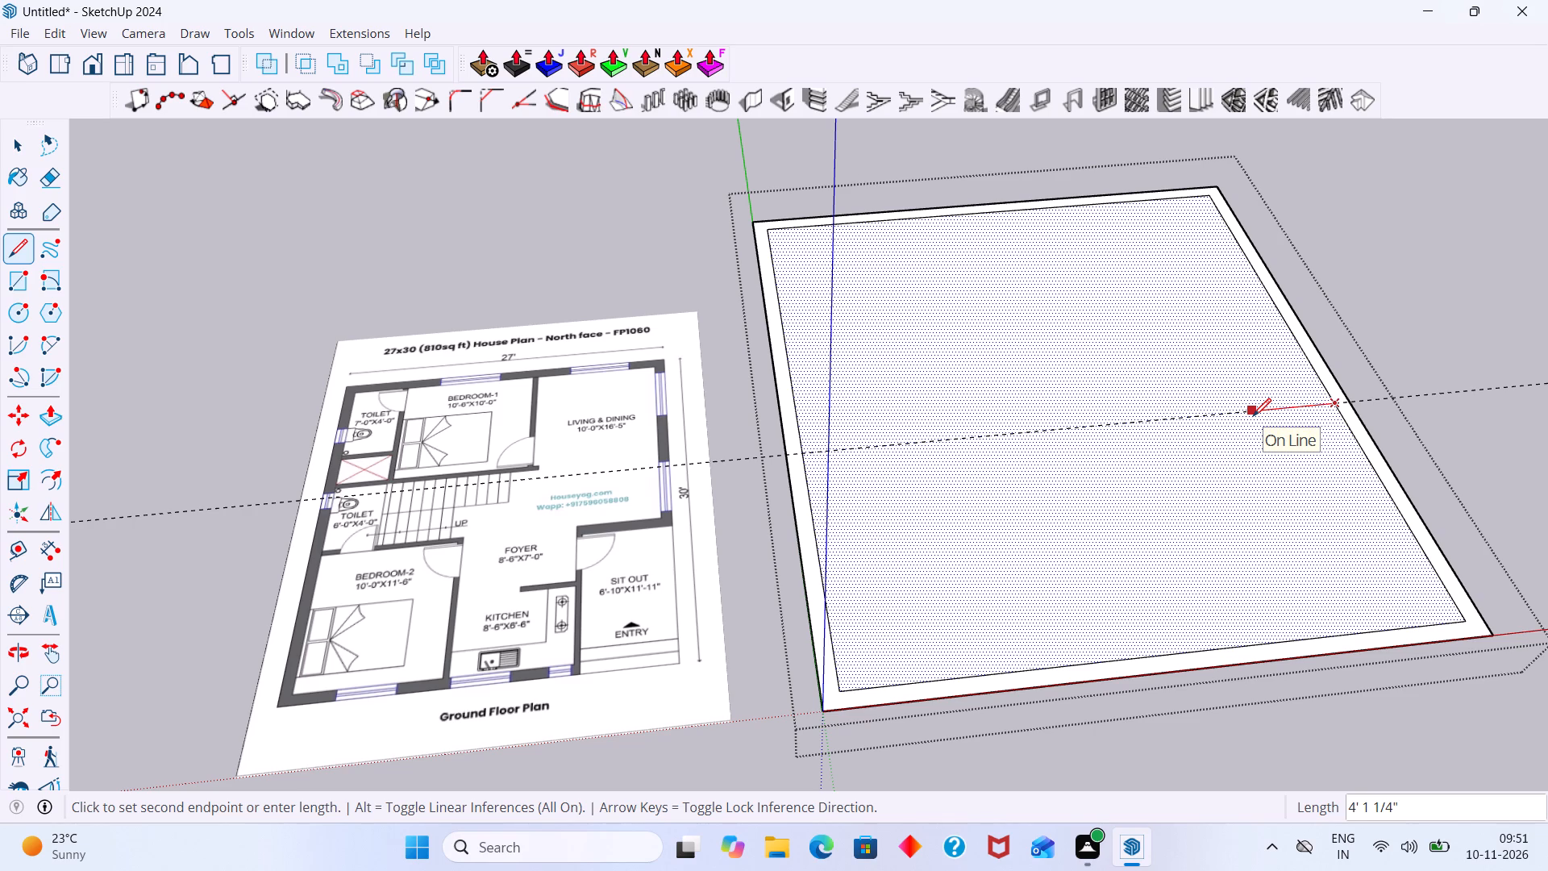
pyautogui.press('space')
# Measure the living and dining room's depth along the side wall's inner line, from the guide to the inner rear corner.
pyautogui.press('t')
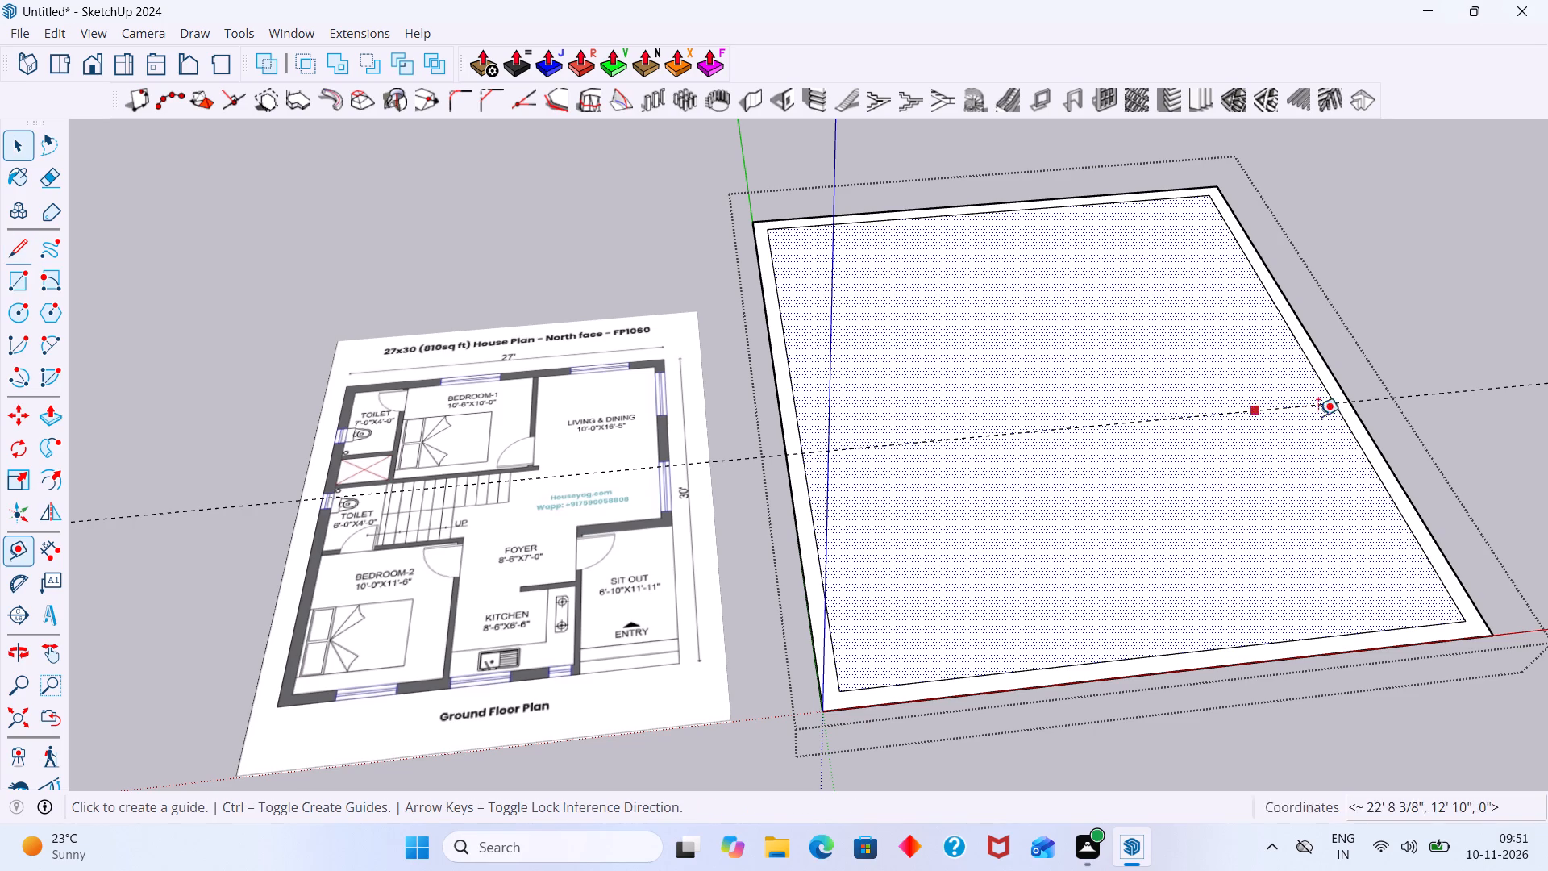
pyautogui.click(1331, 404)
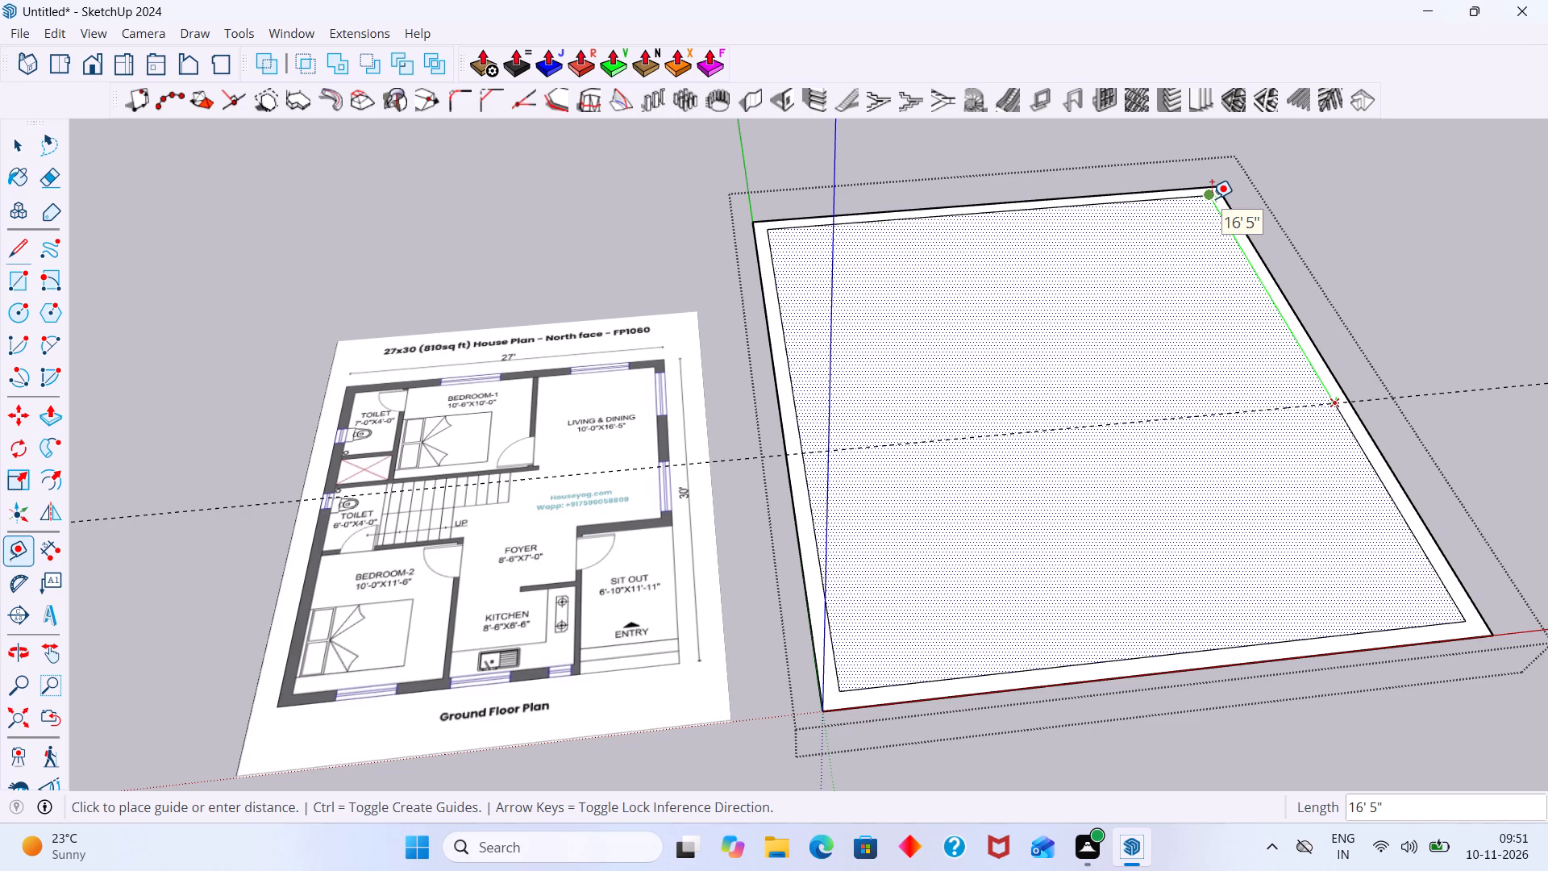
pyautogui.press('space')
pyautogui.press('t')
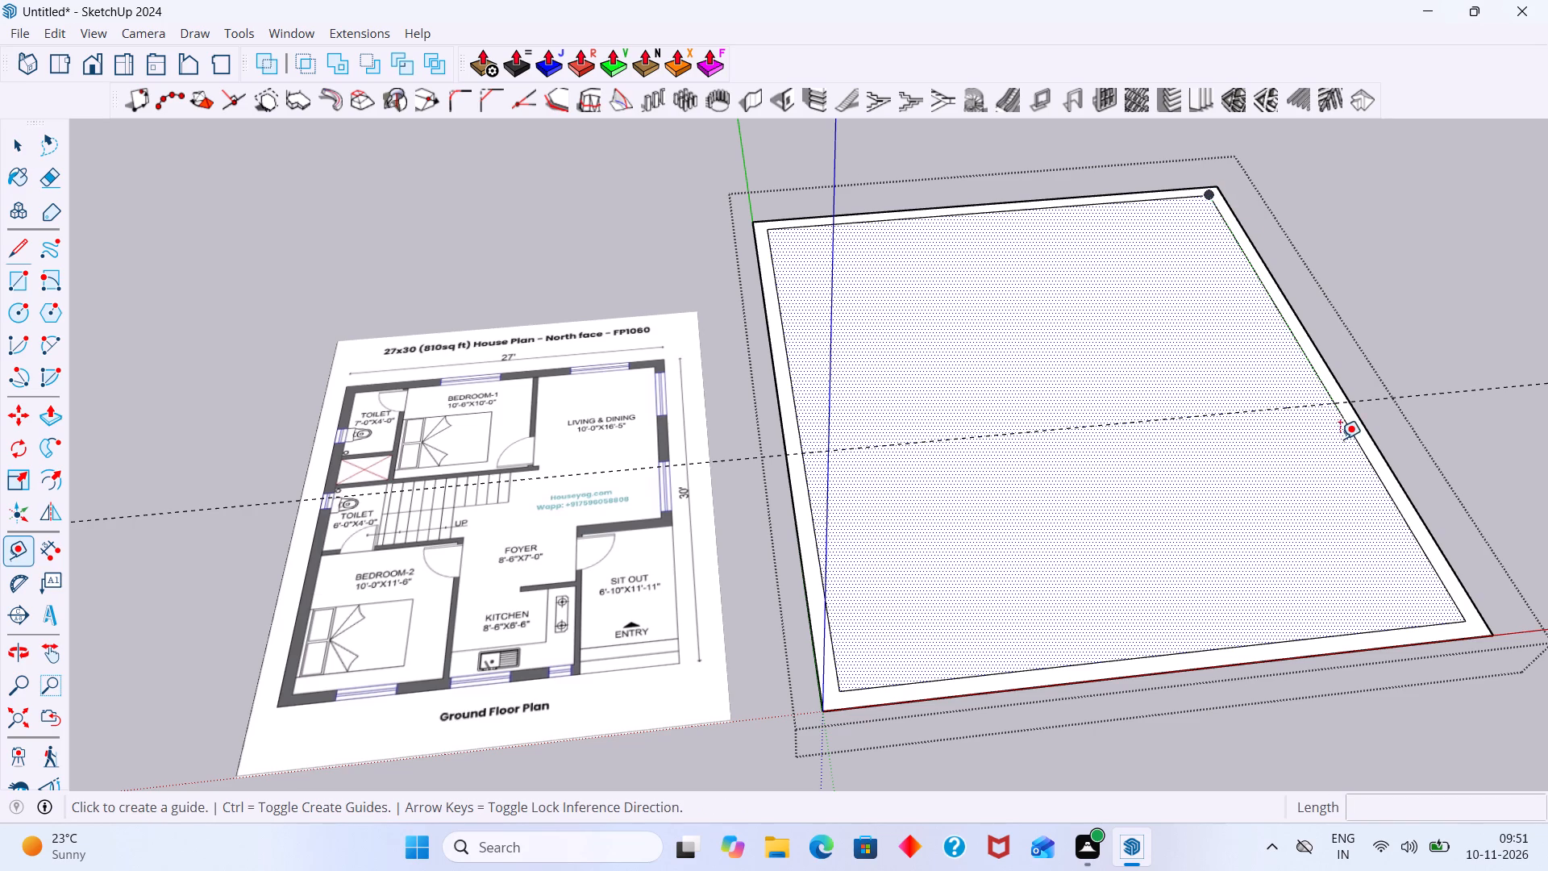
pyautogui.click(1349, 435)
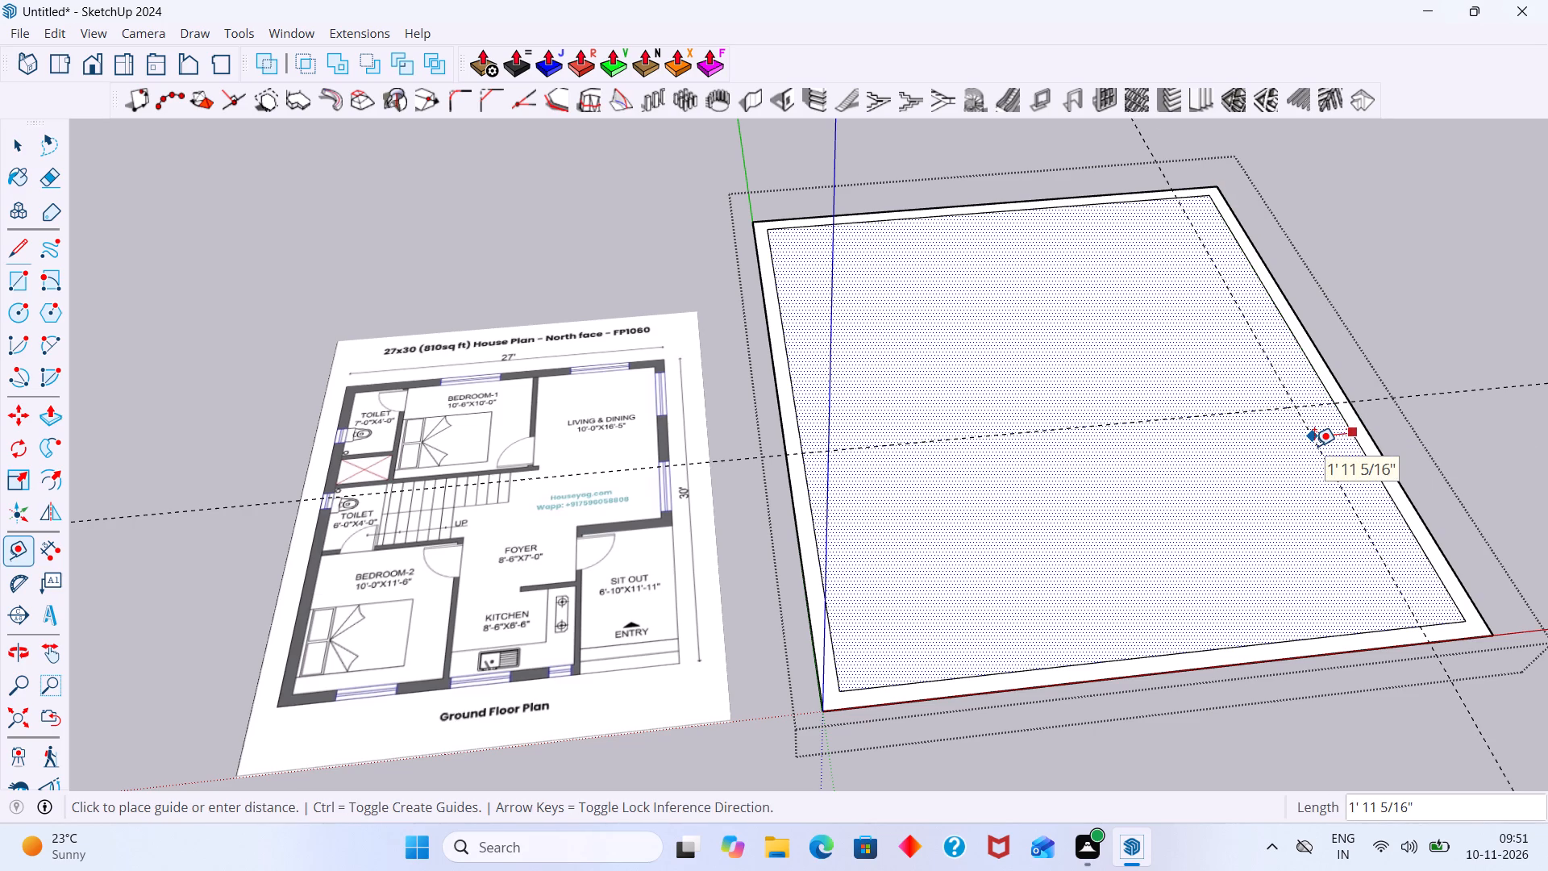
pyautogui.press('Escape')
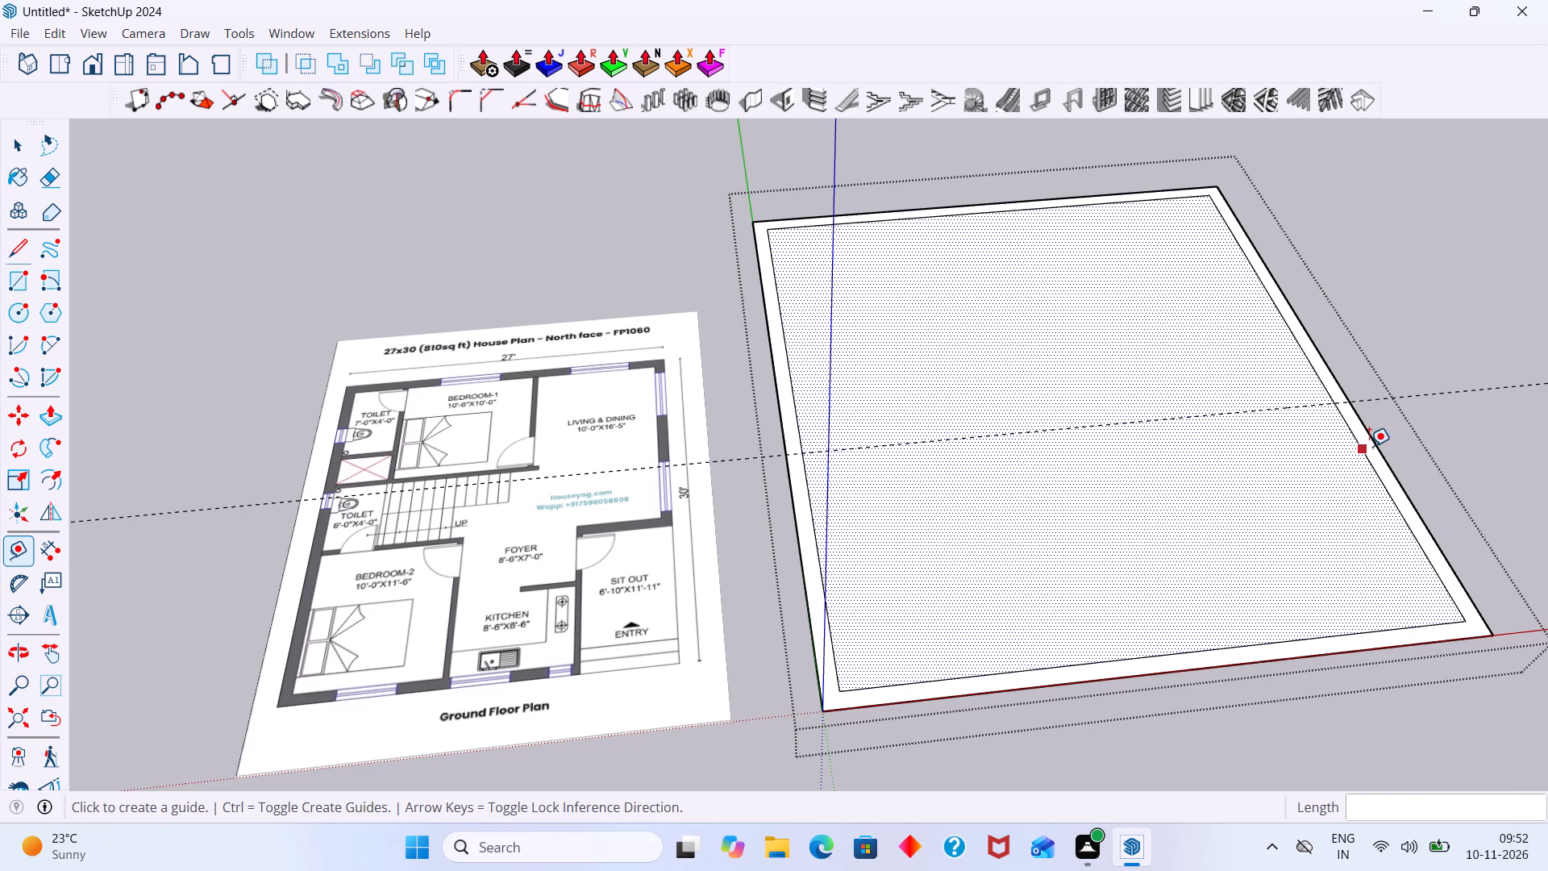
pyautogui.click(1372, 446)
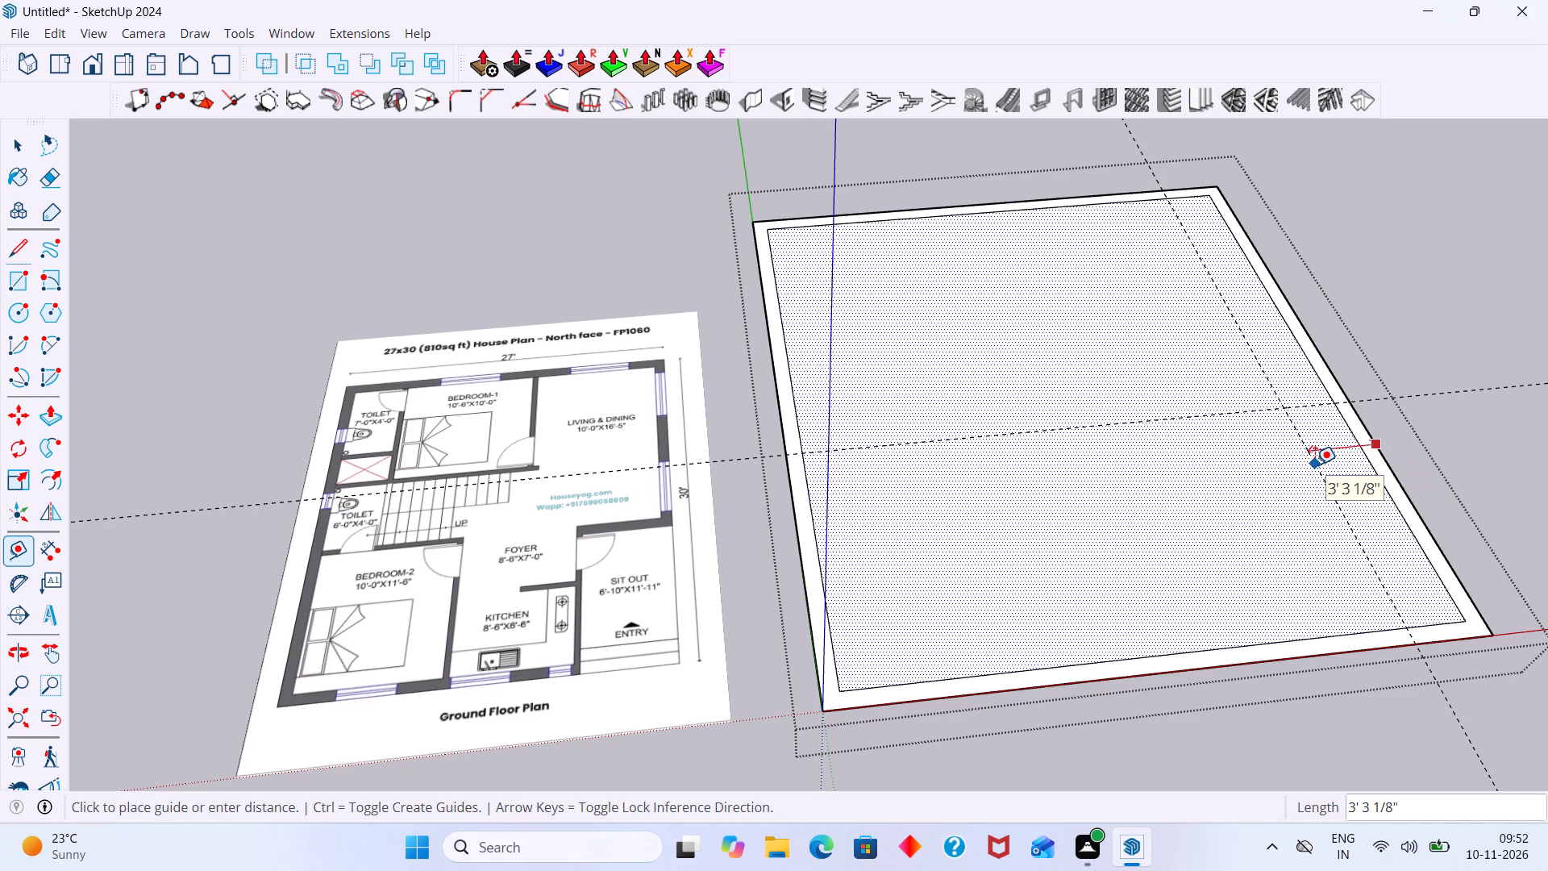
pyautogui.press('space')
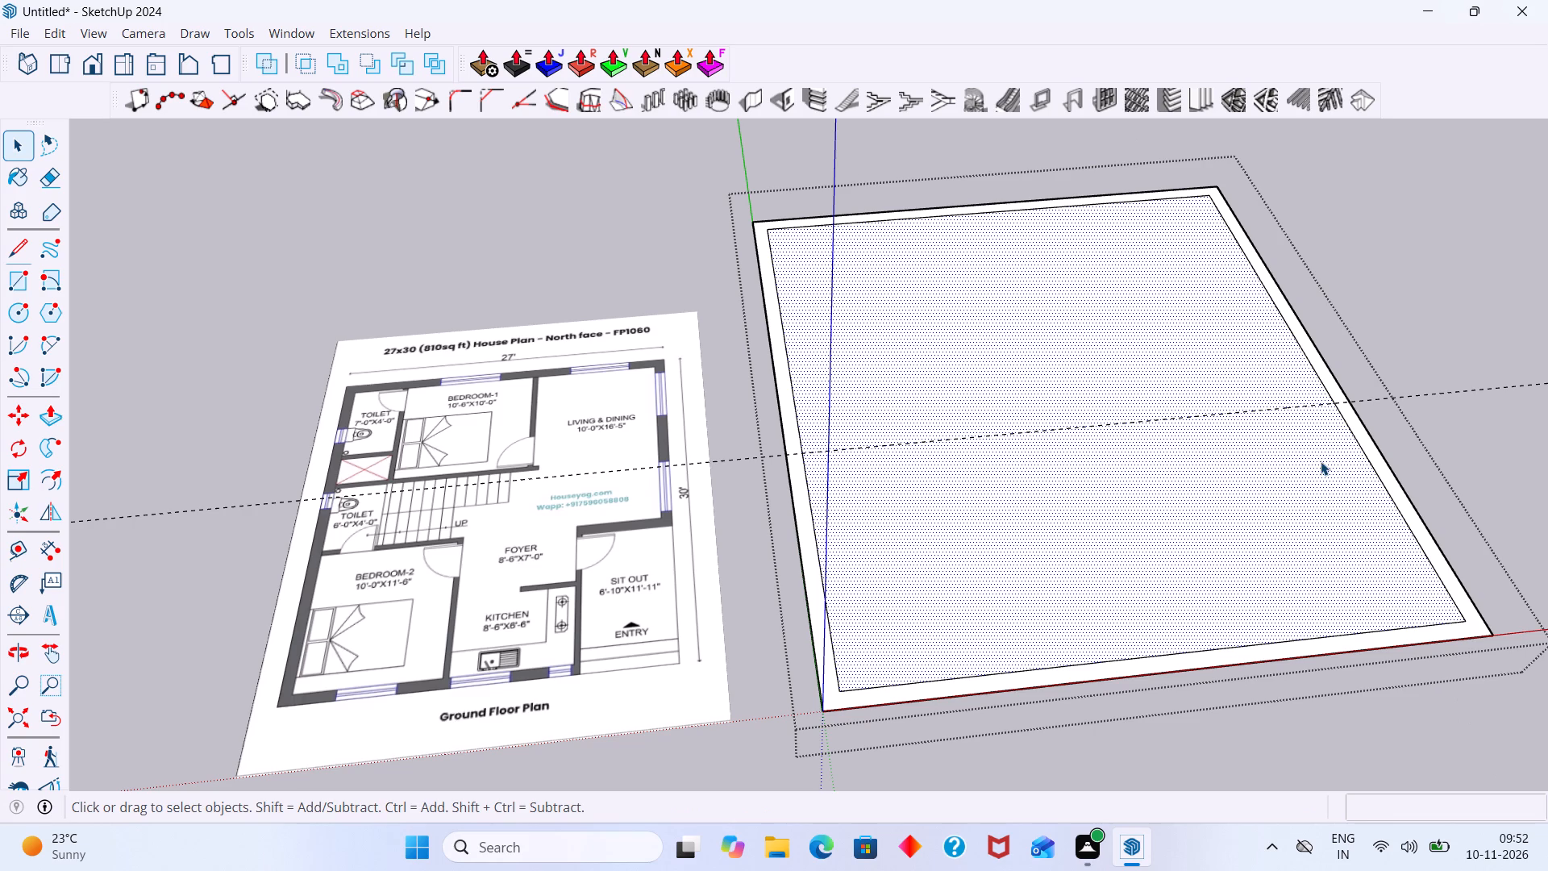
# Place a guide 6'10" inward from the outer edge of the sit out's side wall.
pyautogui.press('t')
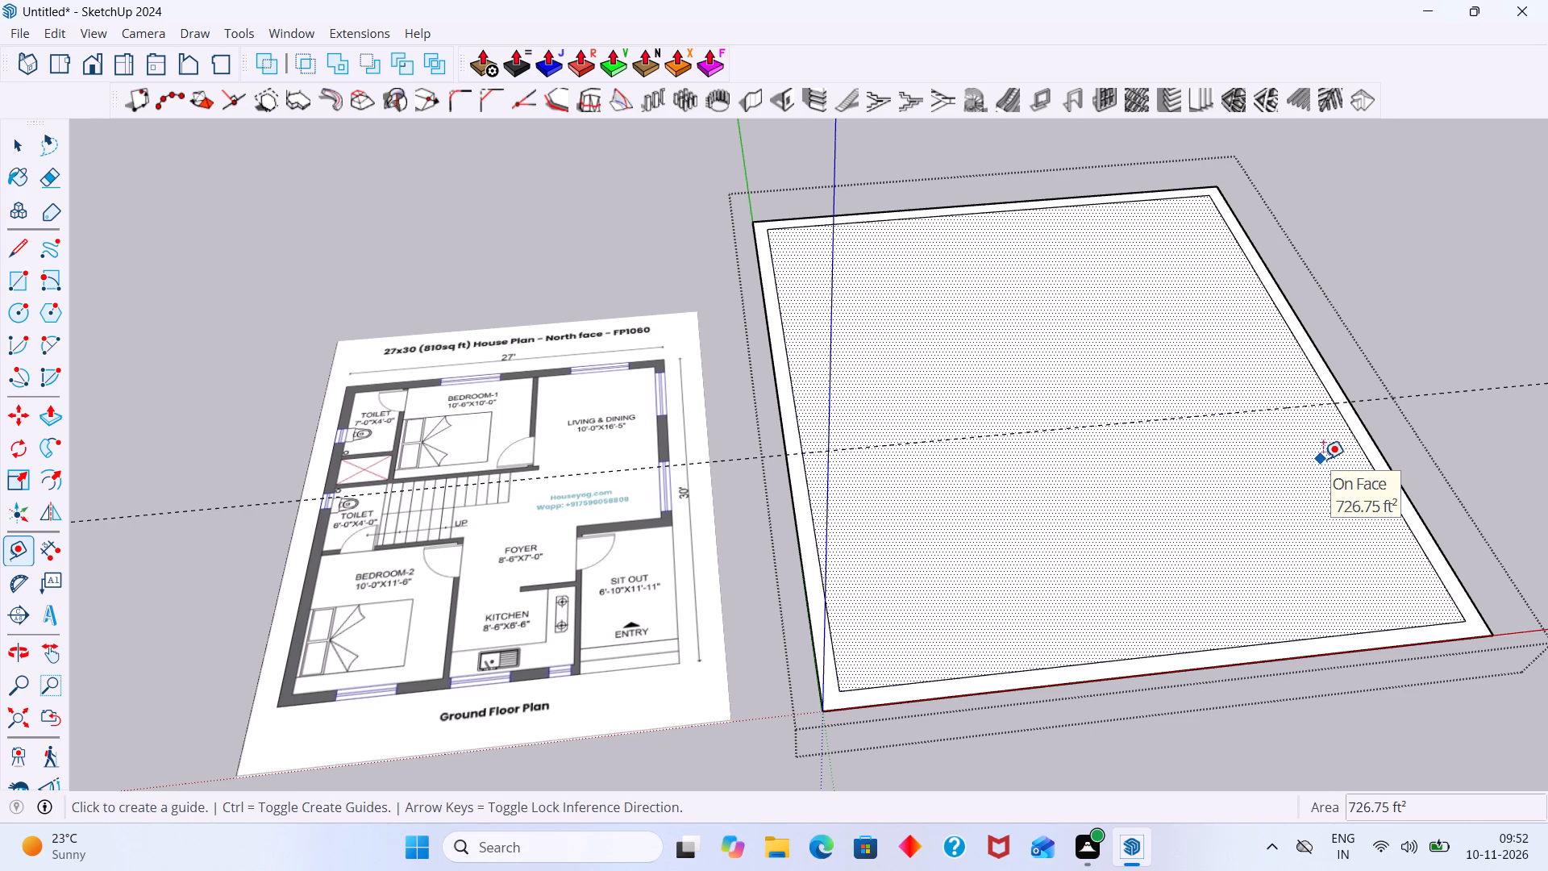
pyautogui.click(1409, 496)
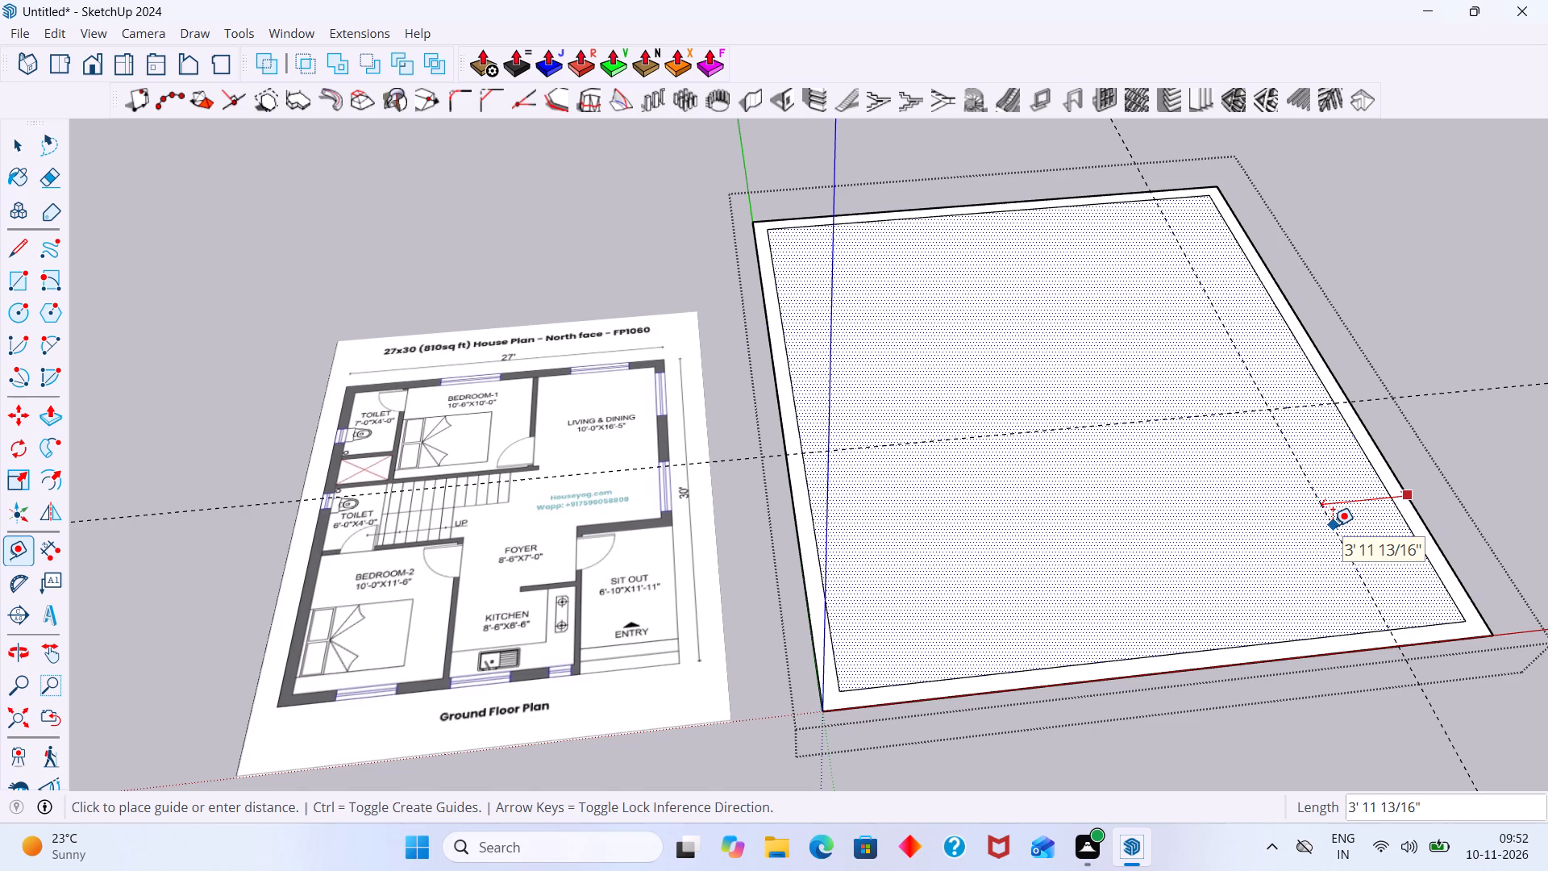
pyautogui.write('6\'10"')
pyautogui.press('Return')
pyautogui.press('space')
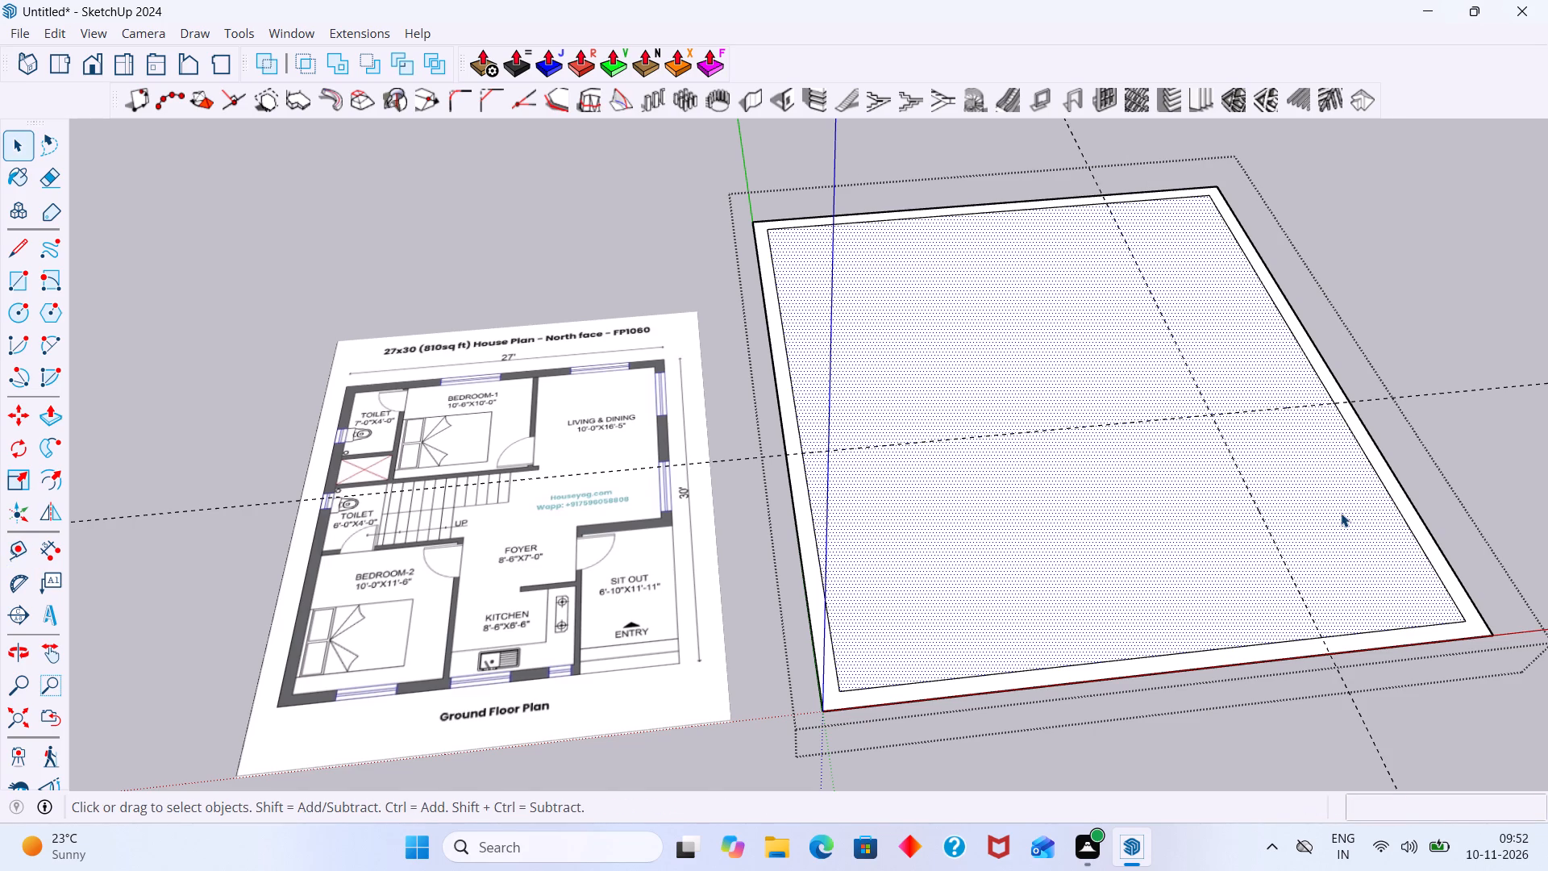
# Offset a guide 9" toward the front from the 16'5" living room guide.
pyautogui.press('t')
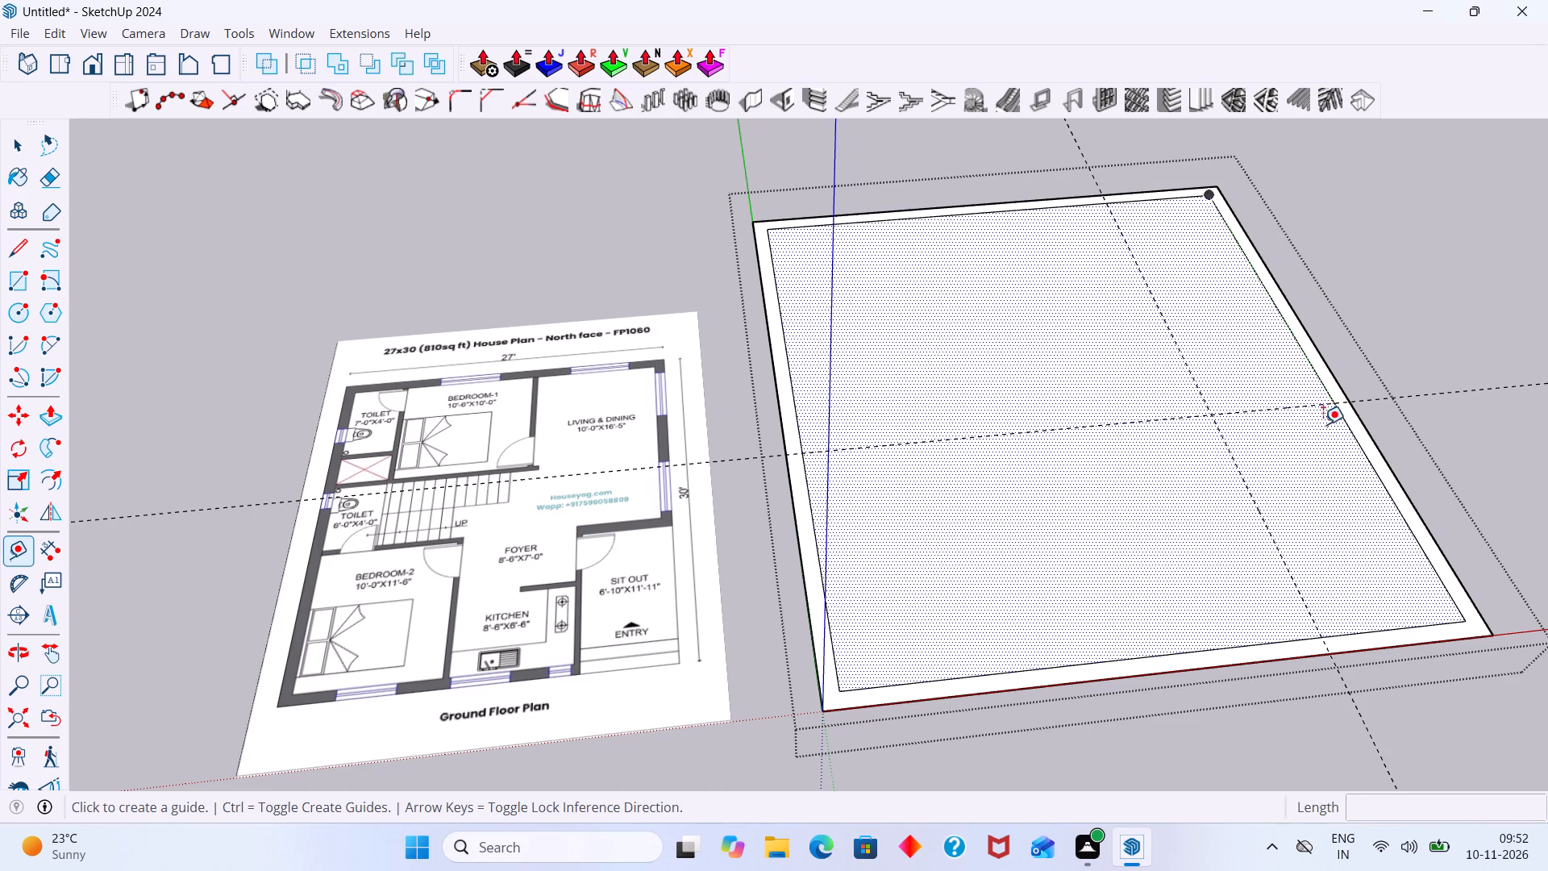
pyautogui.click(1304, 406)
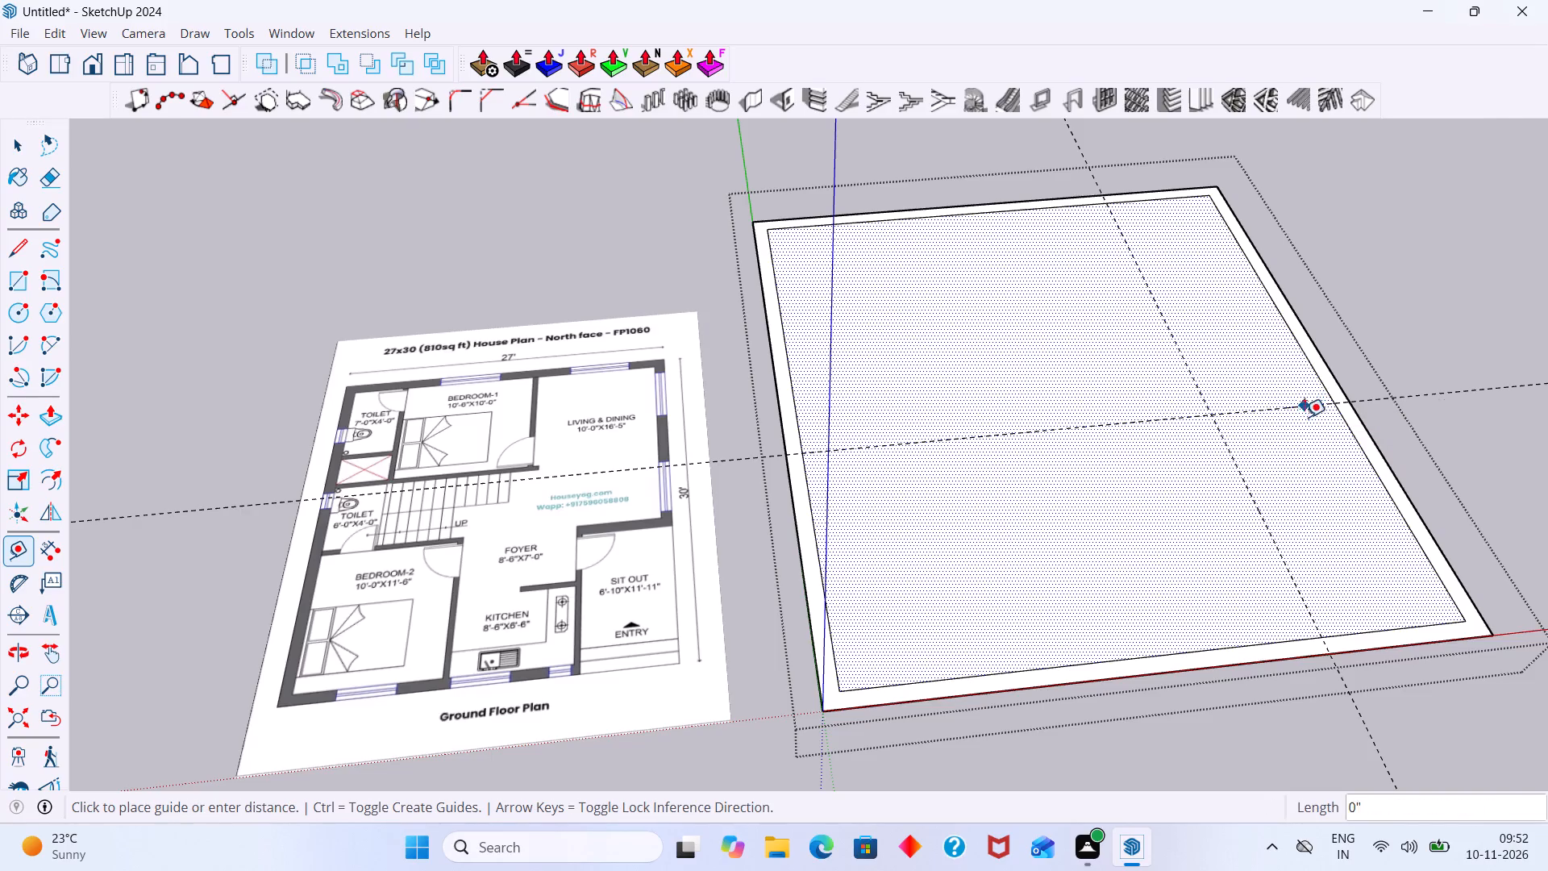
pyautogui.press('9')
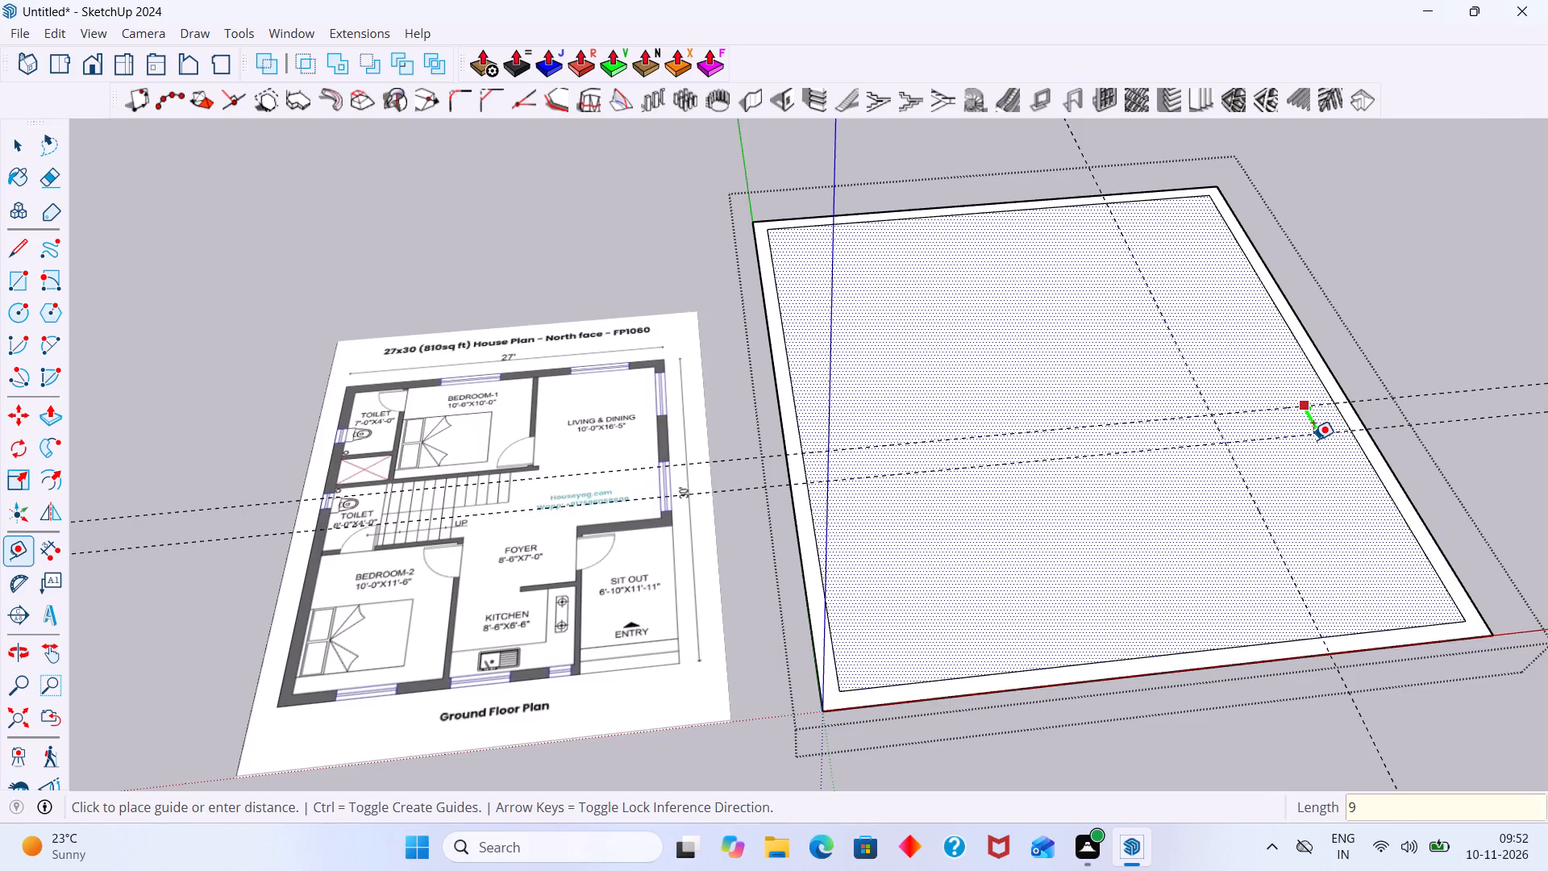
pyautogui.hotkey('shift', '"')
pyautogui.press('Return')
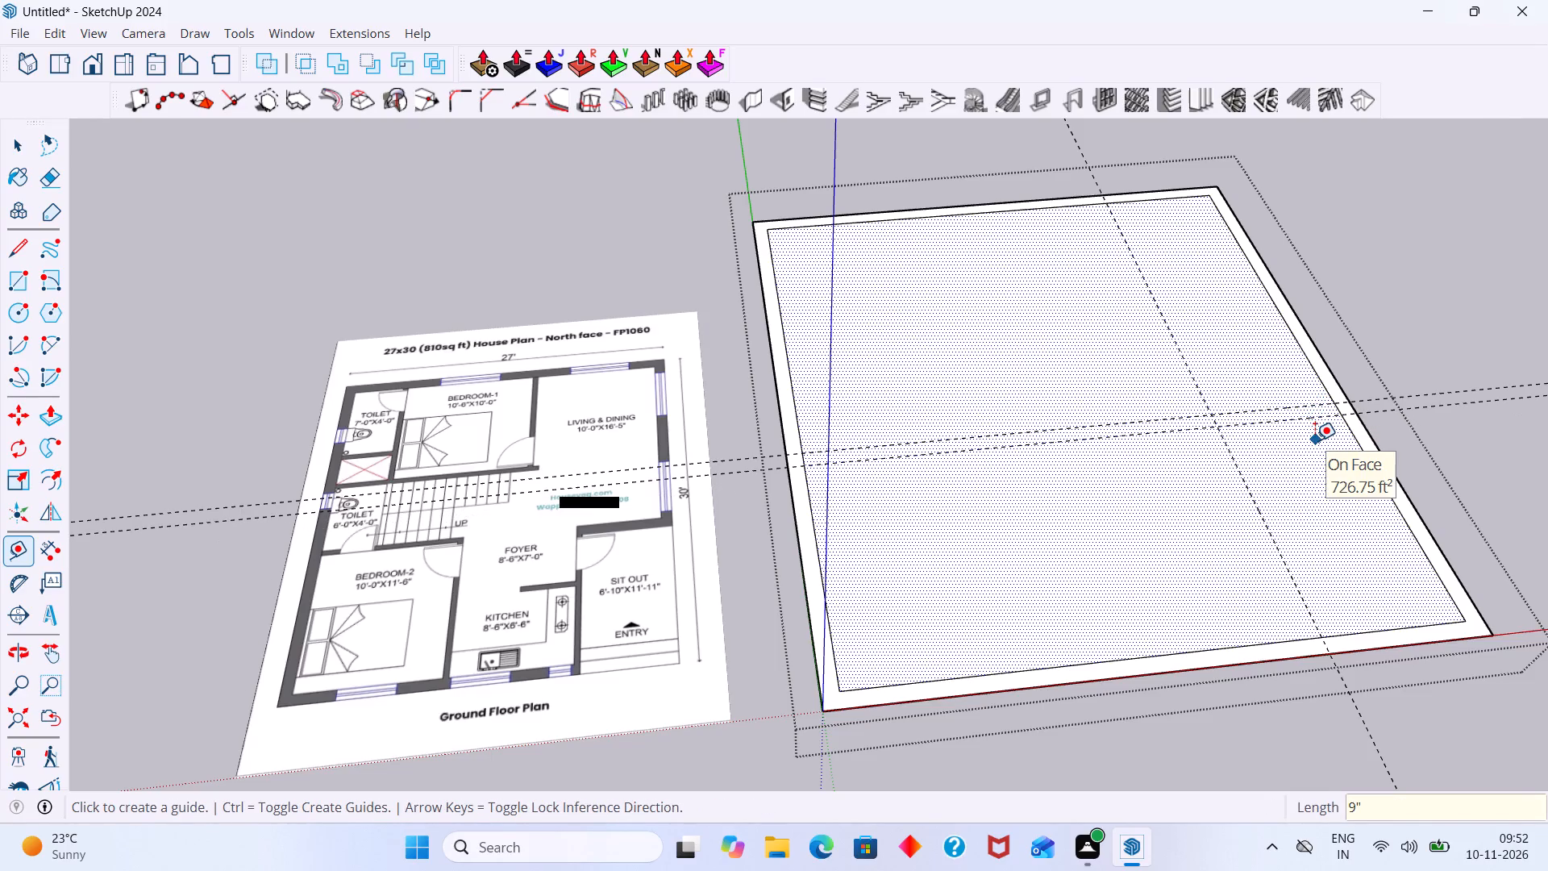
pyautogui.press('space')
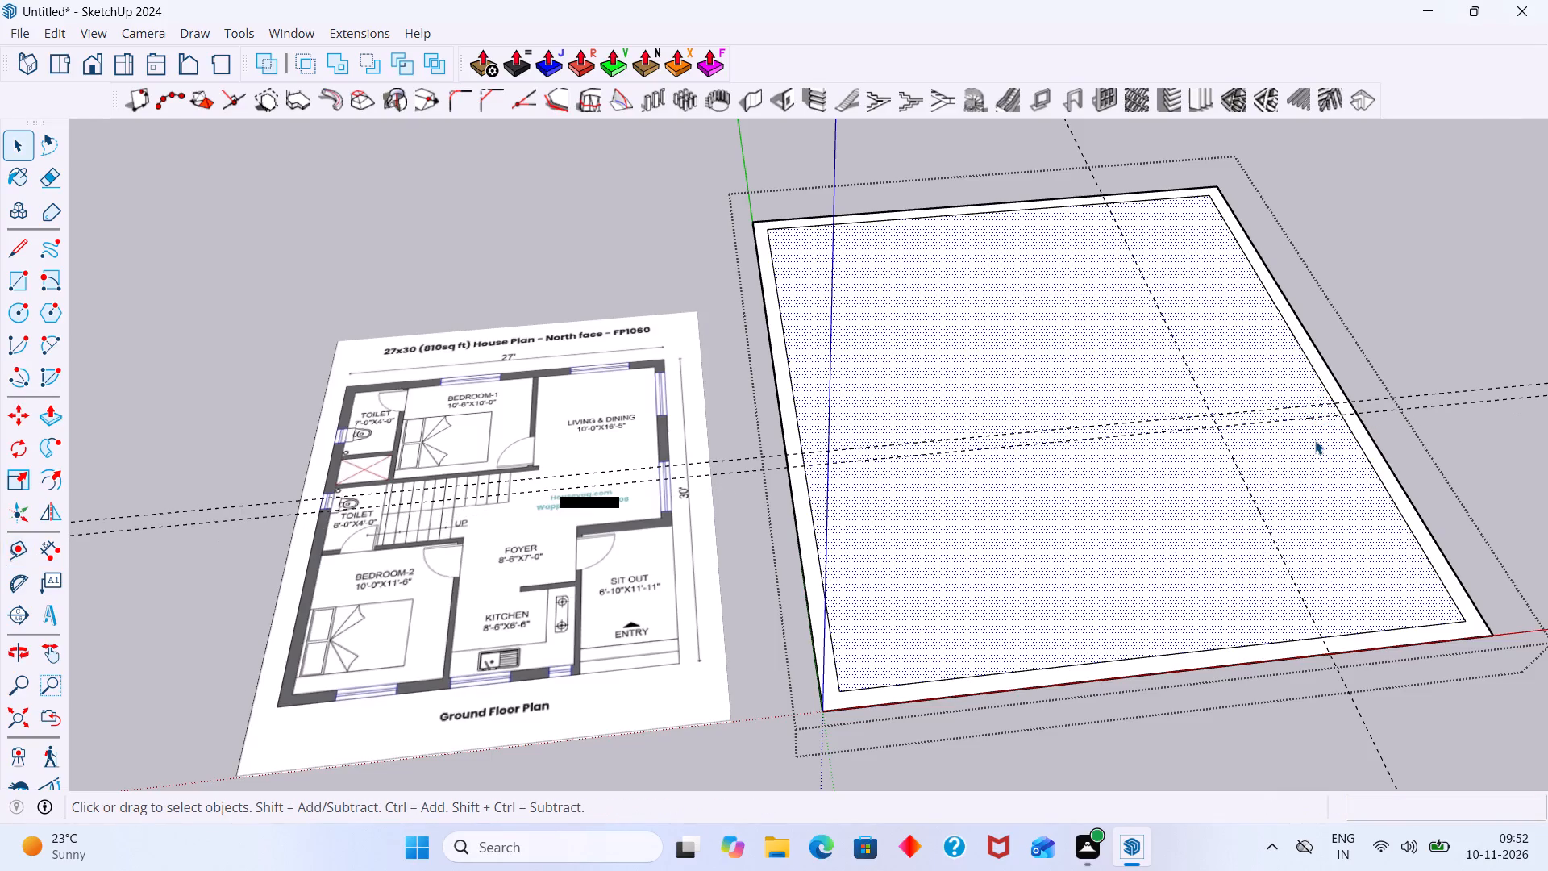
# Offset a guide 5" toward the kitchen from the 6'10" sit out guide.
pyautogui.press('t')
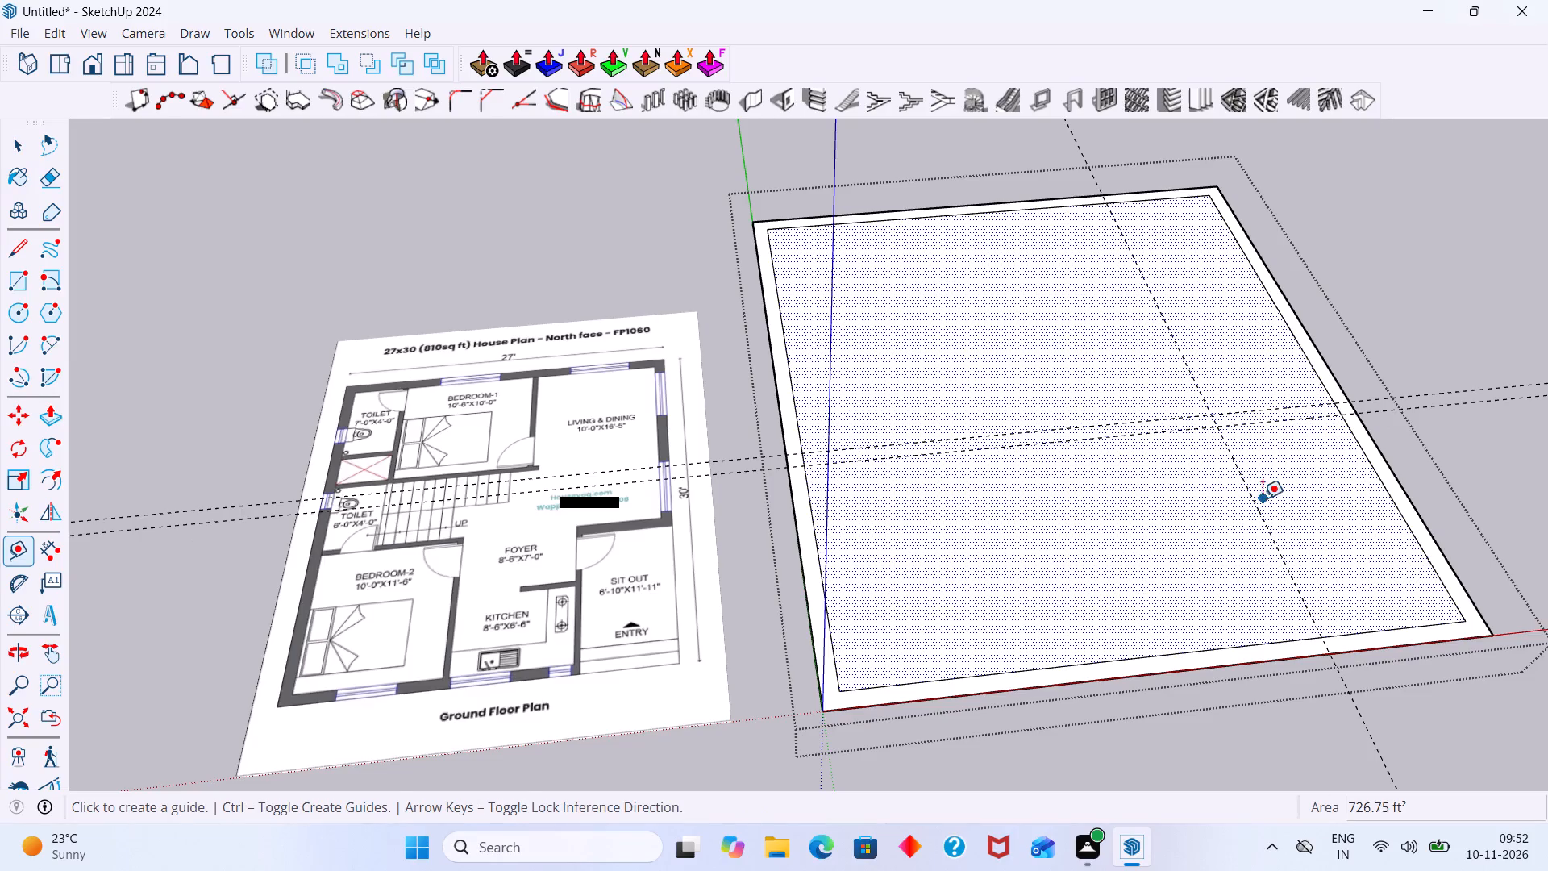
pyautogui.click(1259, 506)
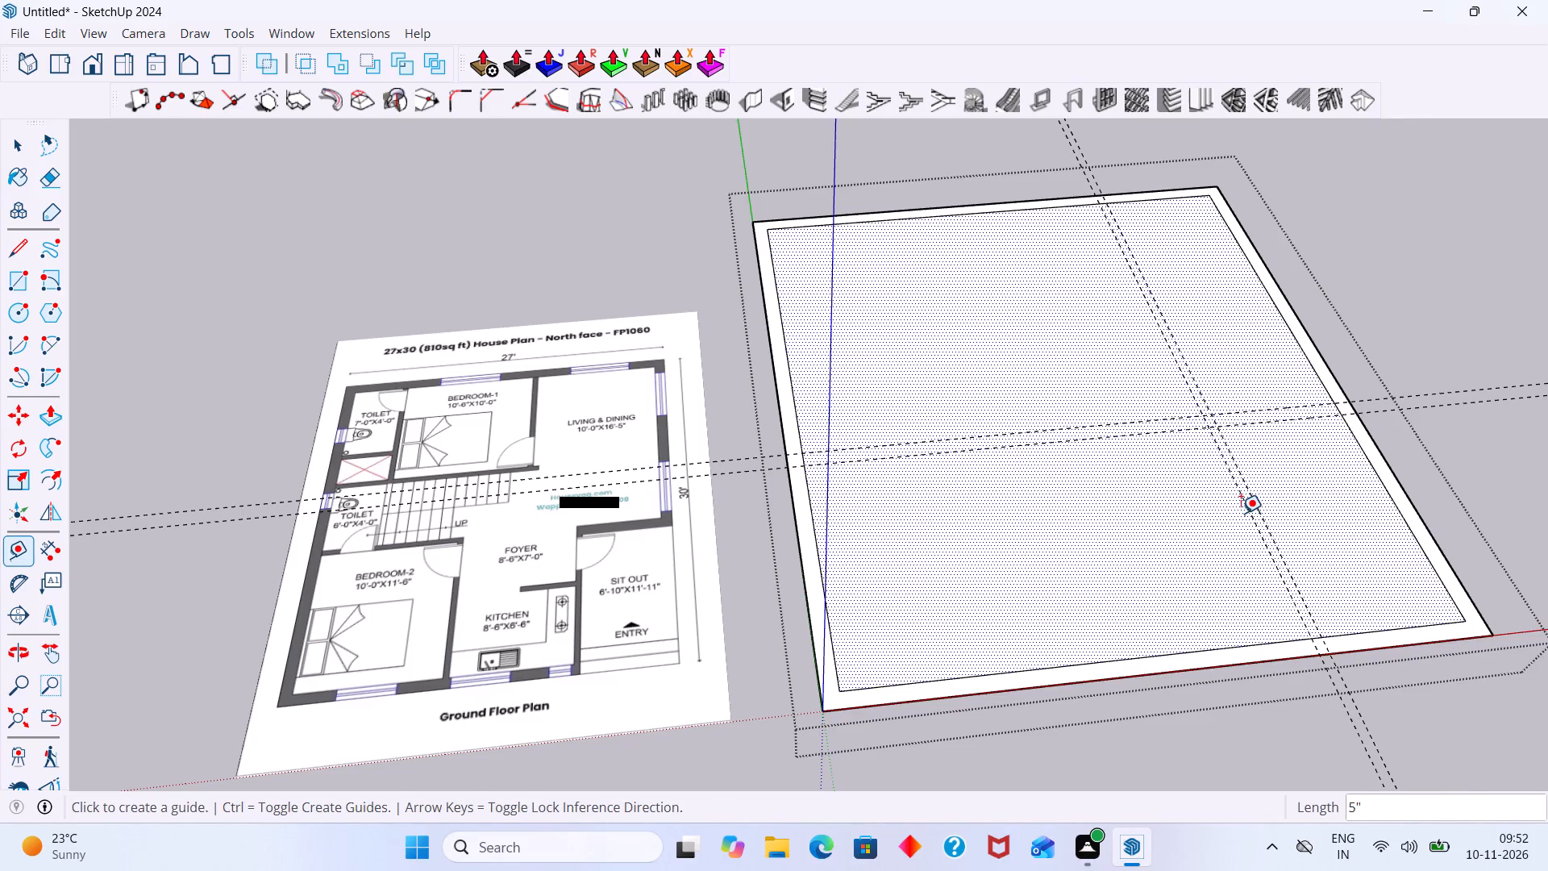
pyautogui.press('space')
# Draw the sit out walls' outline along the guides: 6'6" from the side wall's inner line, then 12'1" to the front wall's inner line.
pyautogui.write('l')
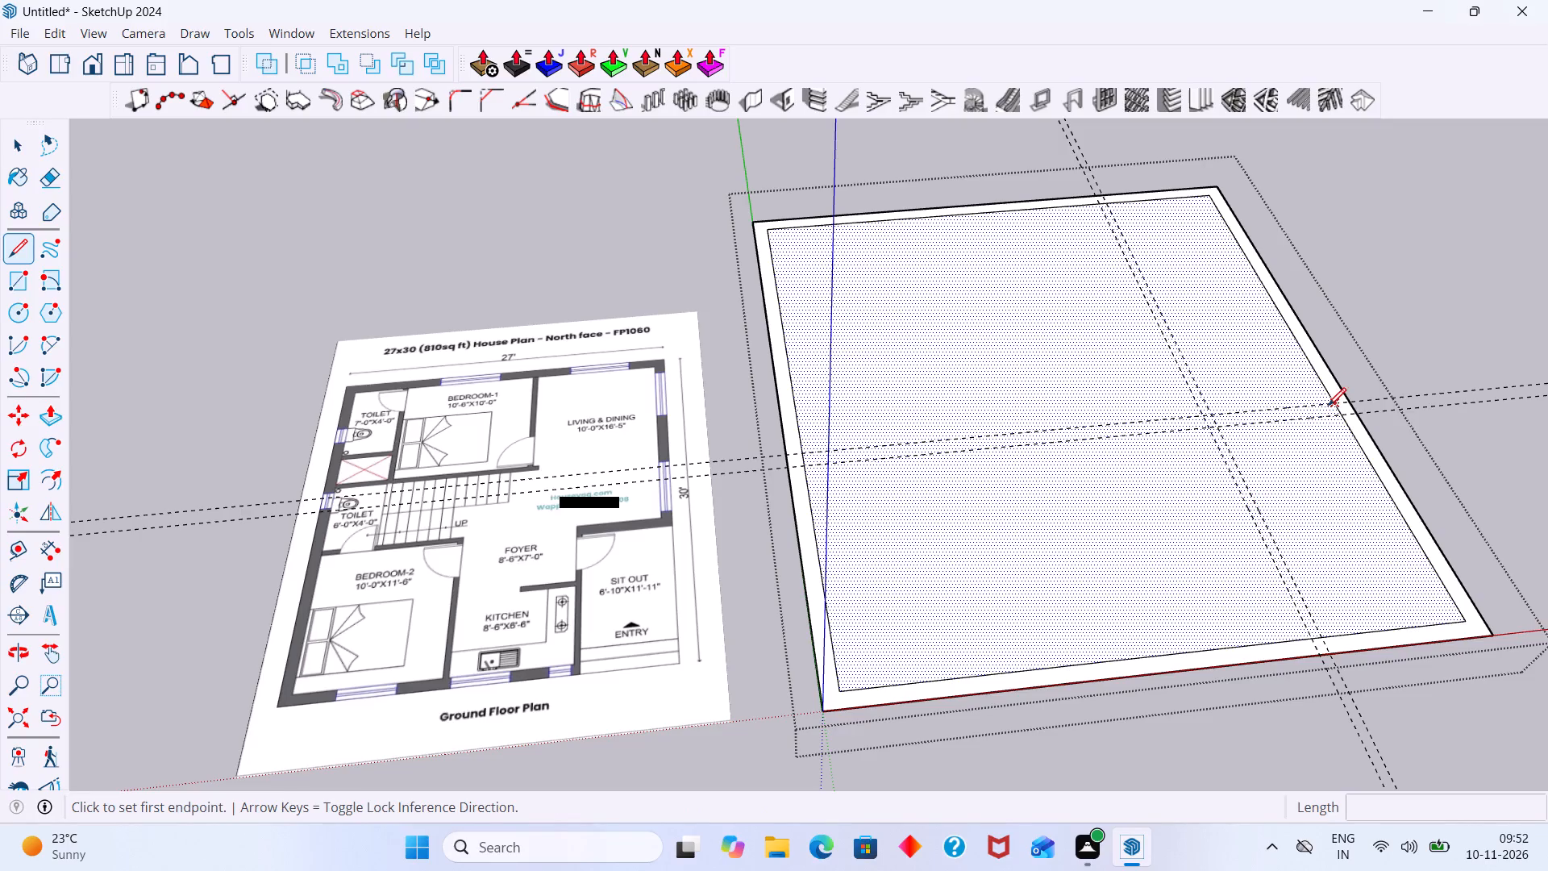
pyautogui.click(1331, 404)
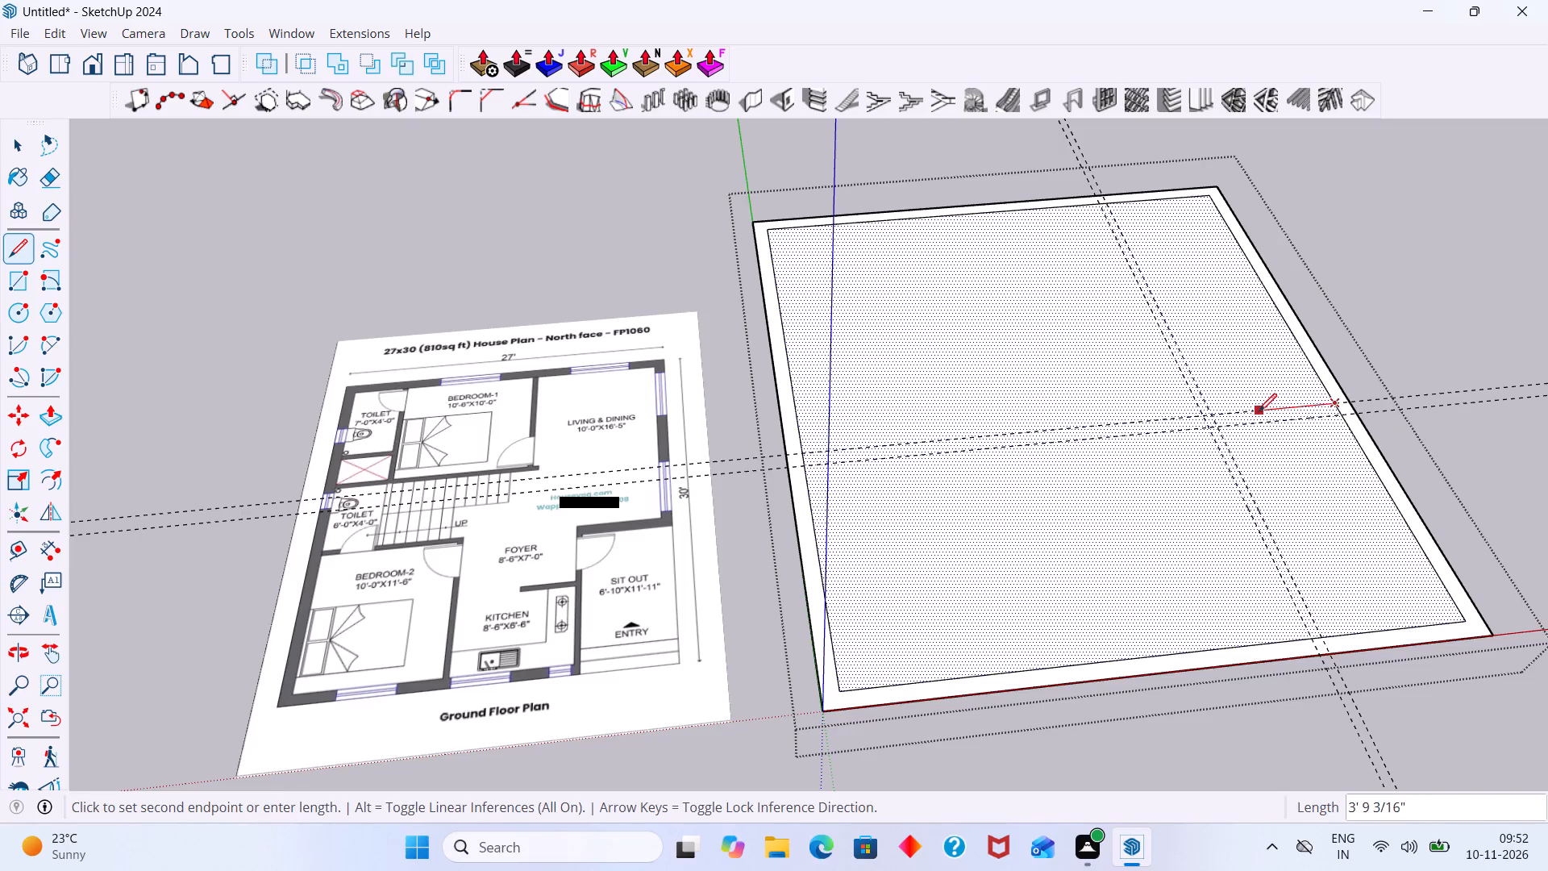
pyautogui.scroll(2, 1210, 409)
pyautogui.click(1202, 416)
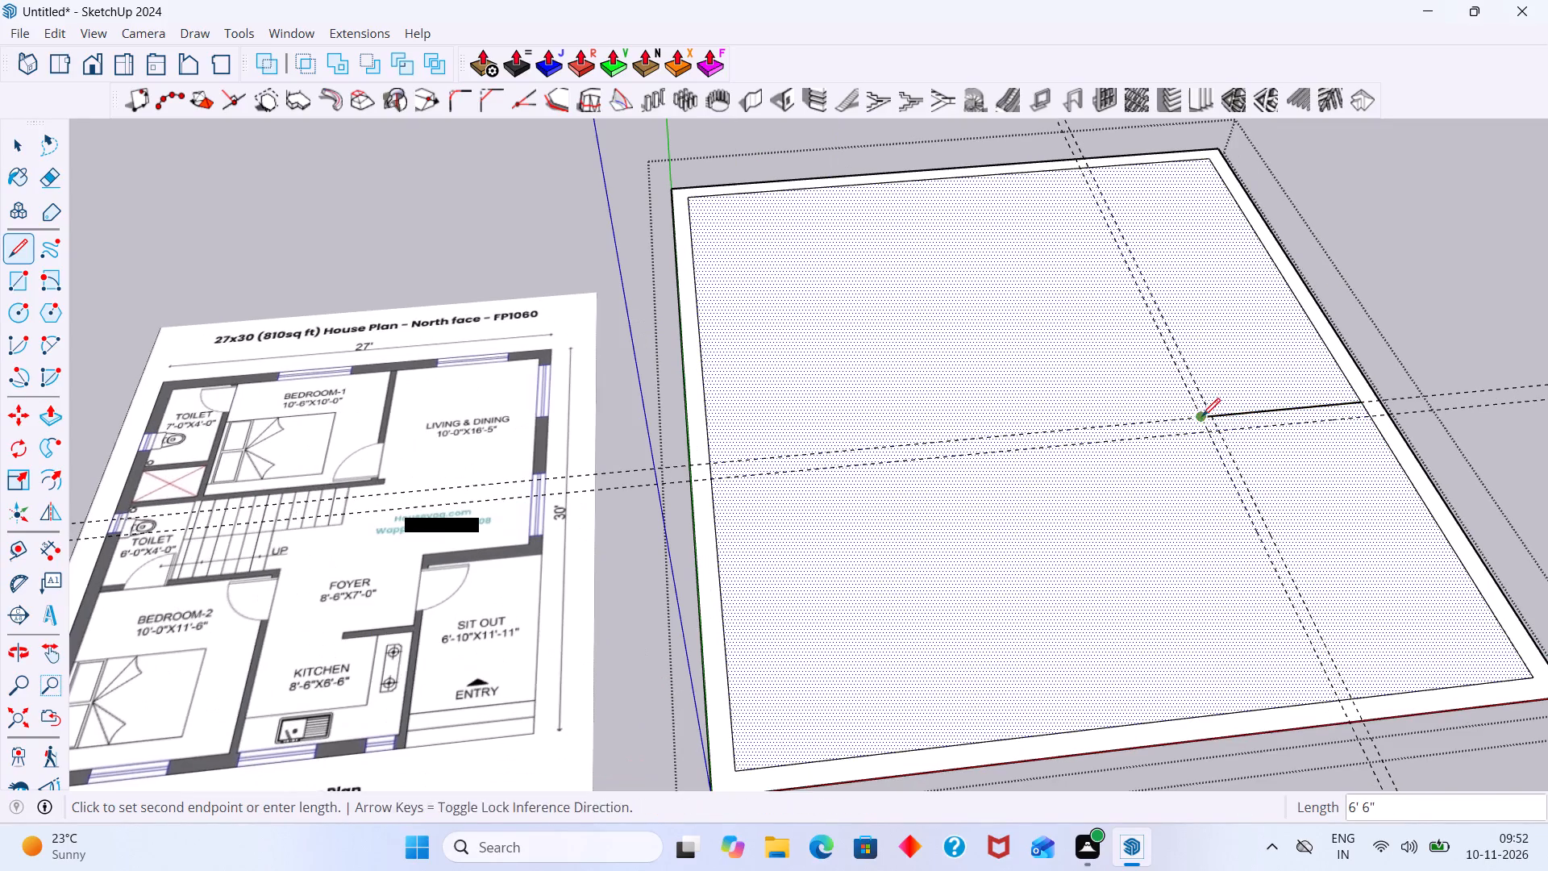
pyautogui.scroll(-2, 1268, 581)
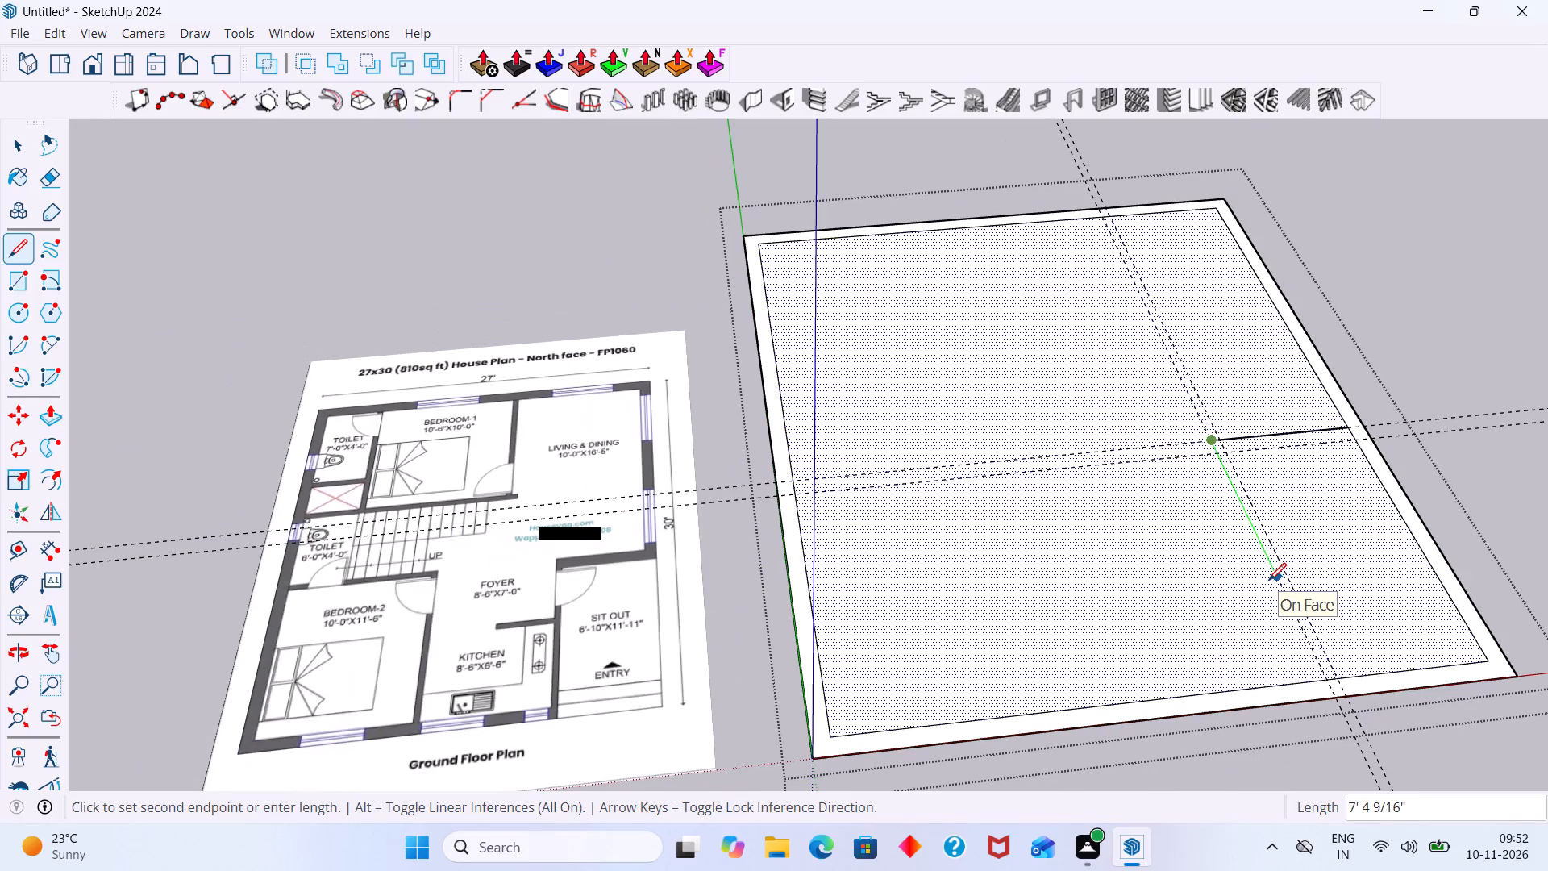
pyautogui.keyDown('shift'); pyautogui.moveTo(1267, 572); pyautogui.dragTo(1247, 484, button='middle'); pyautogui.keyUp('shift')
pyautogui.scroll(2, 1281, 558)
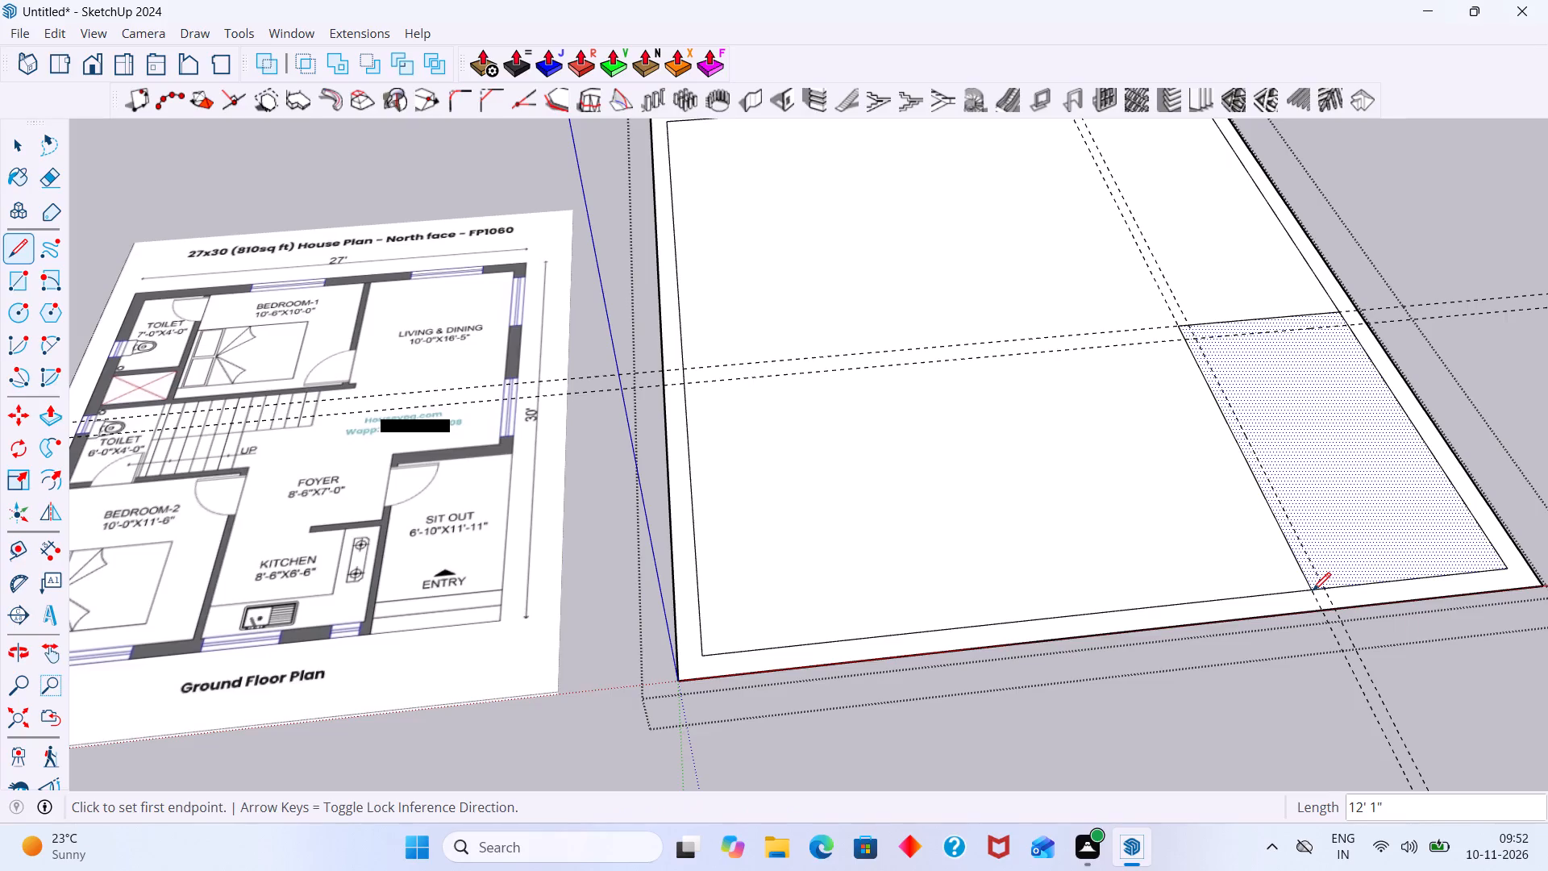
pyautogui.press('space')
pyautogui.press('l')
# Draw the sit out walls' second outline along the guides: 12'1" from the front outer edge, then 6'10" to the side outer edge.
pyautogui.click(1334, 612)
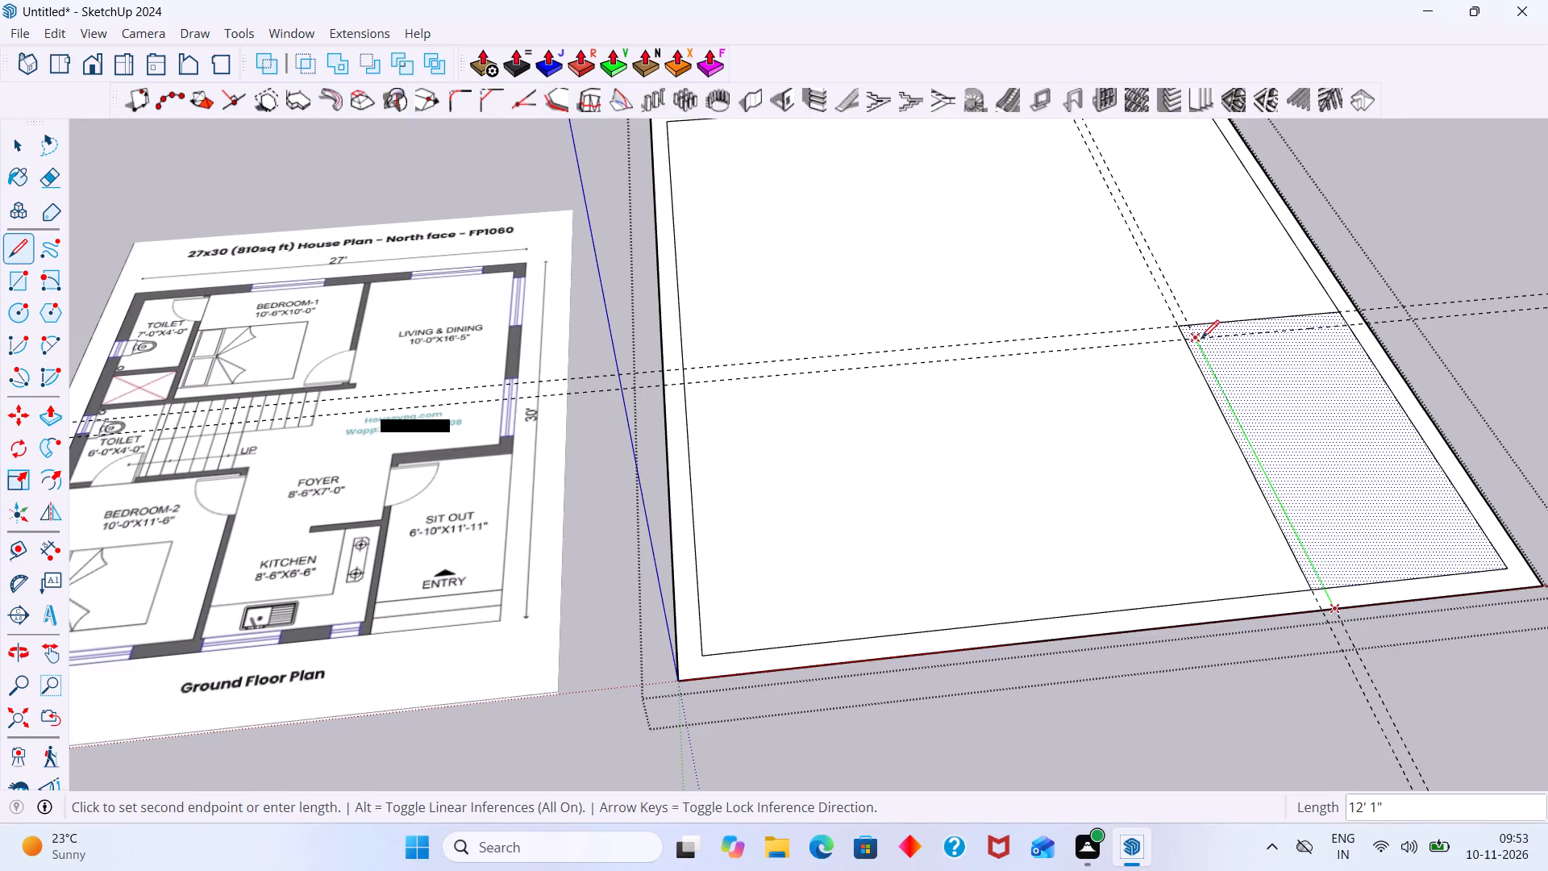
pyautogui.click(1201, 338)
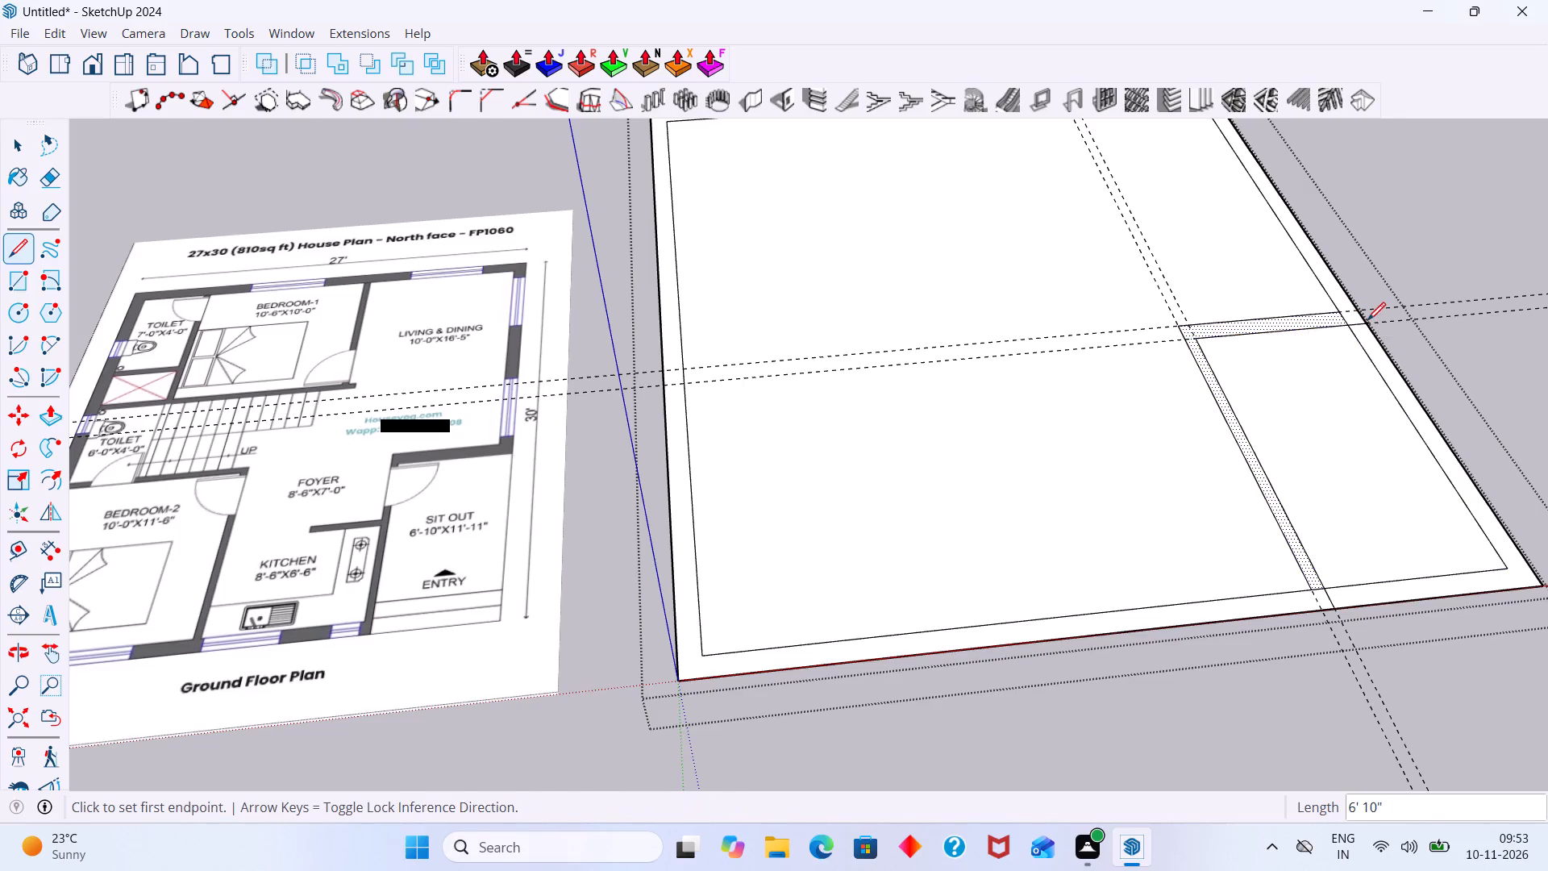
pyautogui.press('space')
# Delete the side wall's inner line where it crosses the 9" sit out wall and along the sit out.
pyautogui.click(1342, 317)
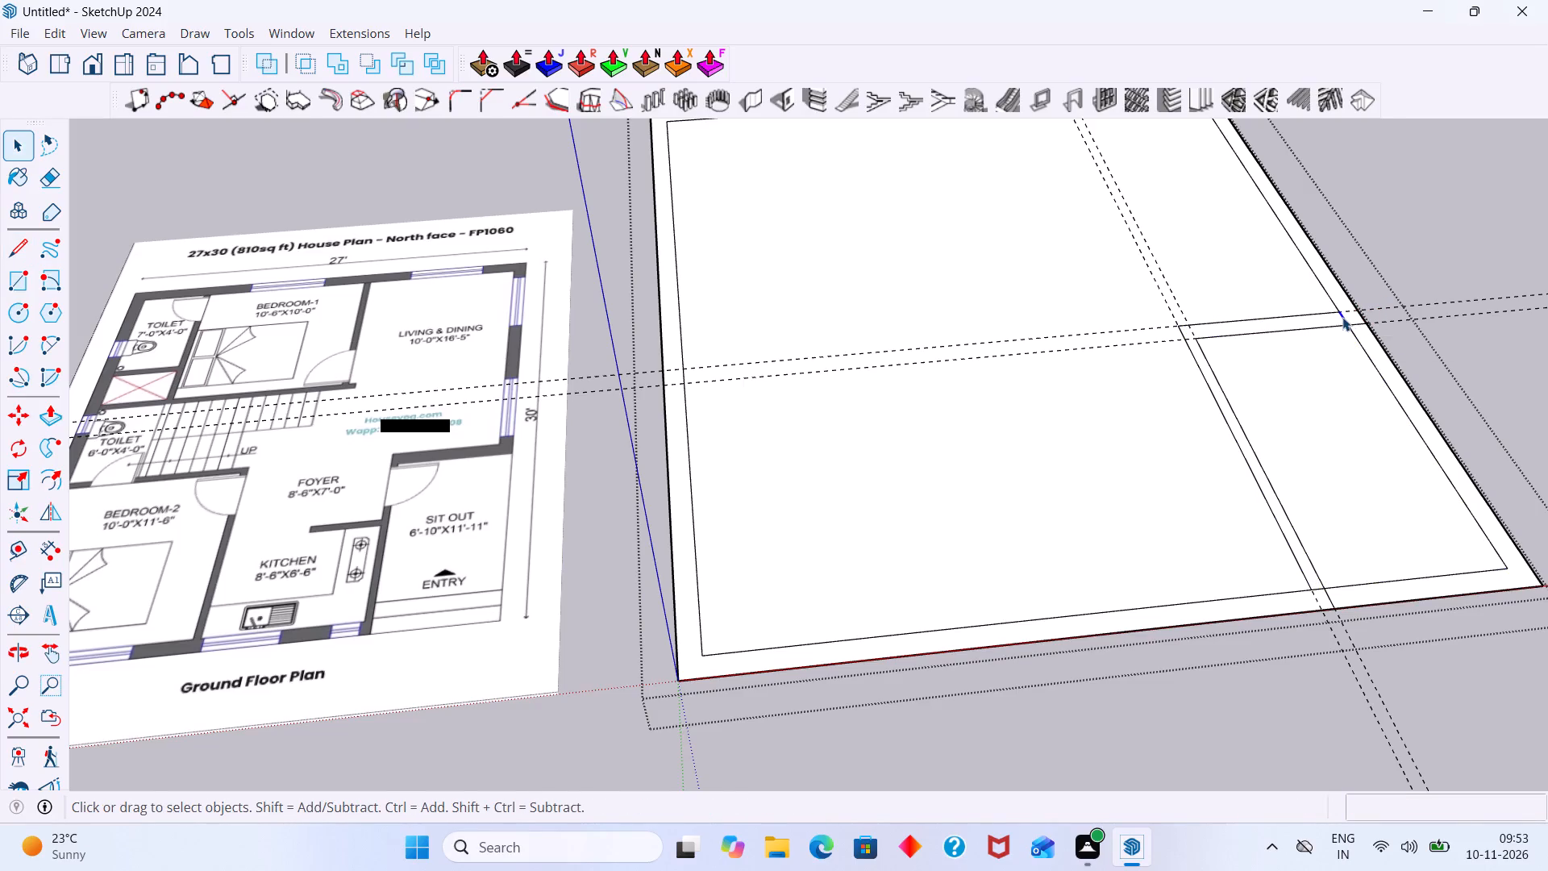
pyautogui.press('Delete')
pyautogui.click(1358, 343)
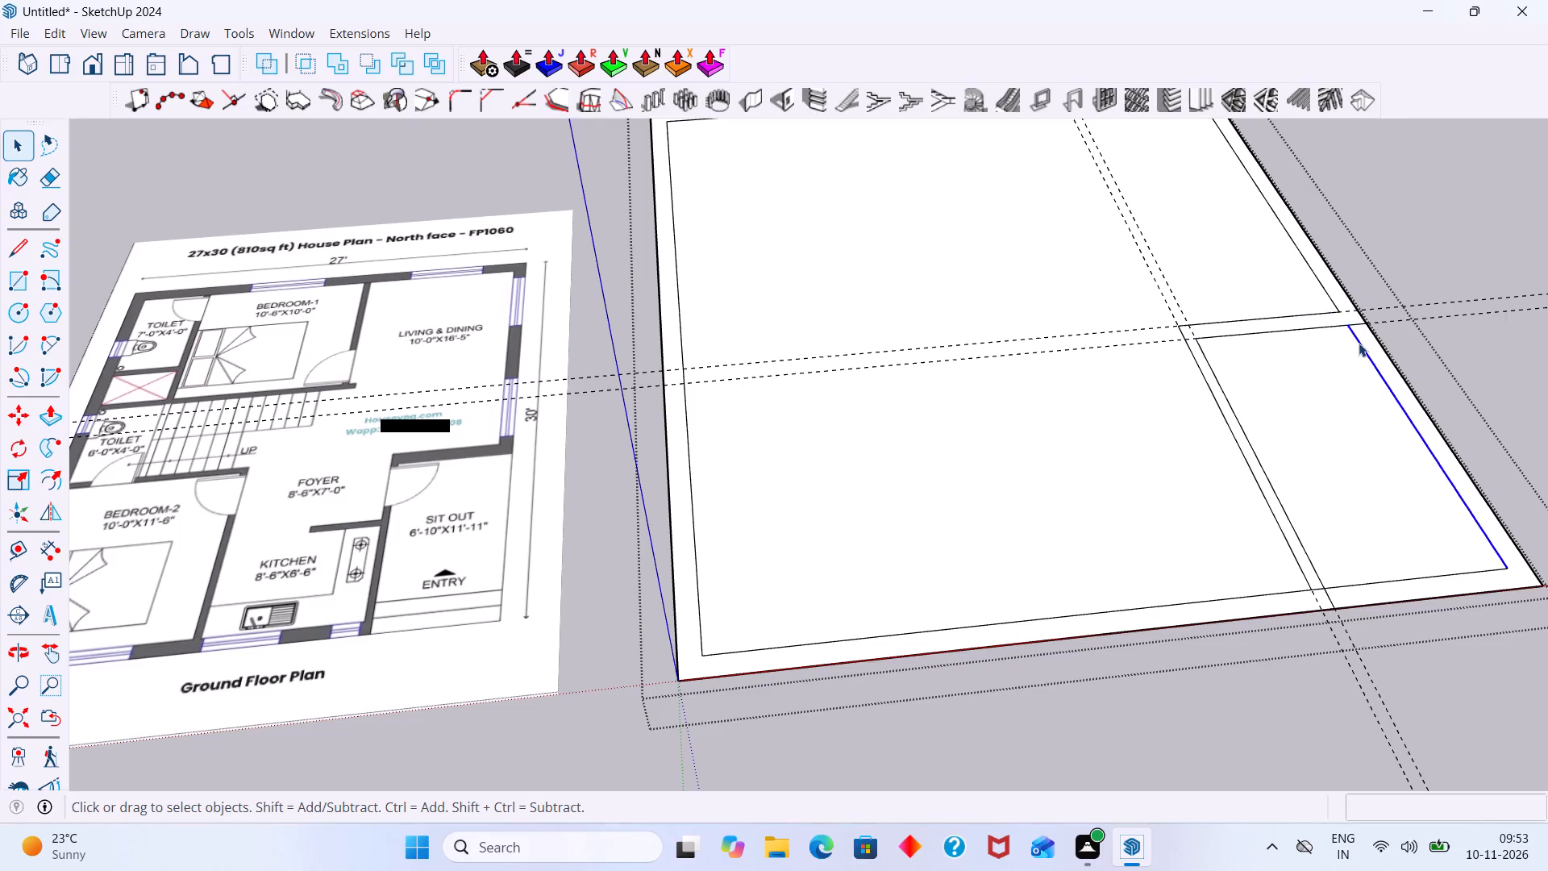
pyautogui.press('Delete')
# Measure the sit out's width from the outer side edge to the sit out wall.
pyautogui.scroll(-2, 1396, 453)
pyautogui.moveTo(1386, 452); pyautogui.dragTo(1361, 448, button='middle')
pyautogui.press('t')
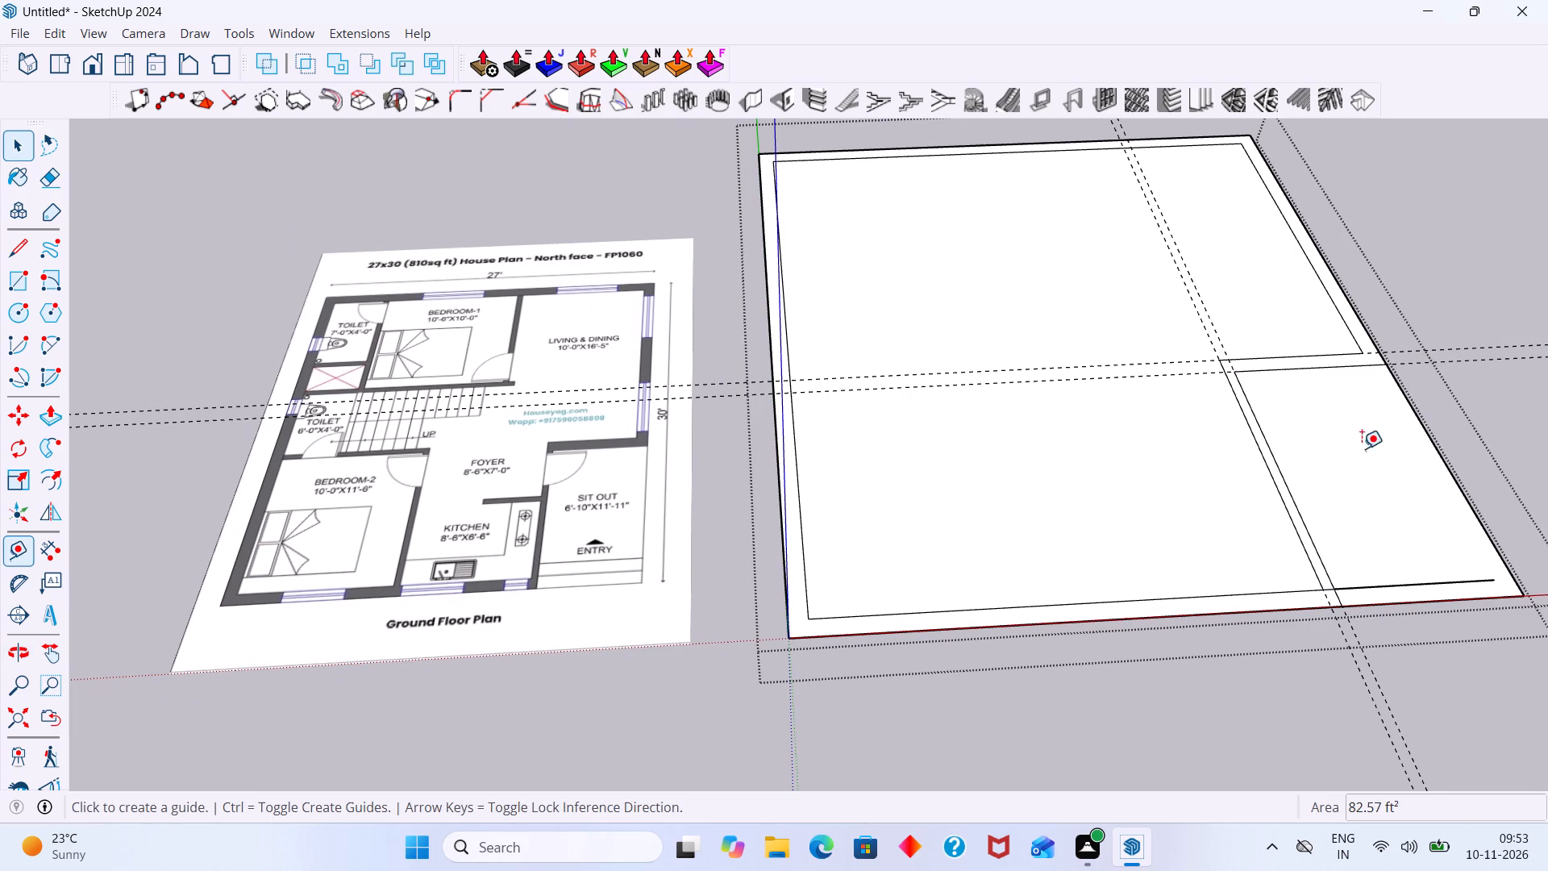
pyautogui.click(1413, 410)
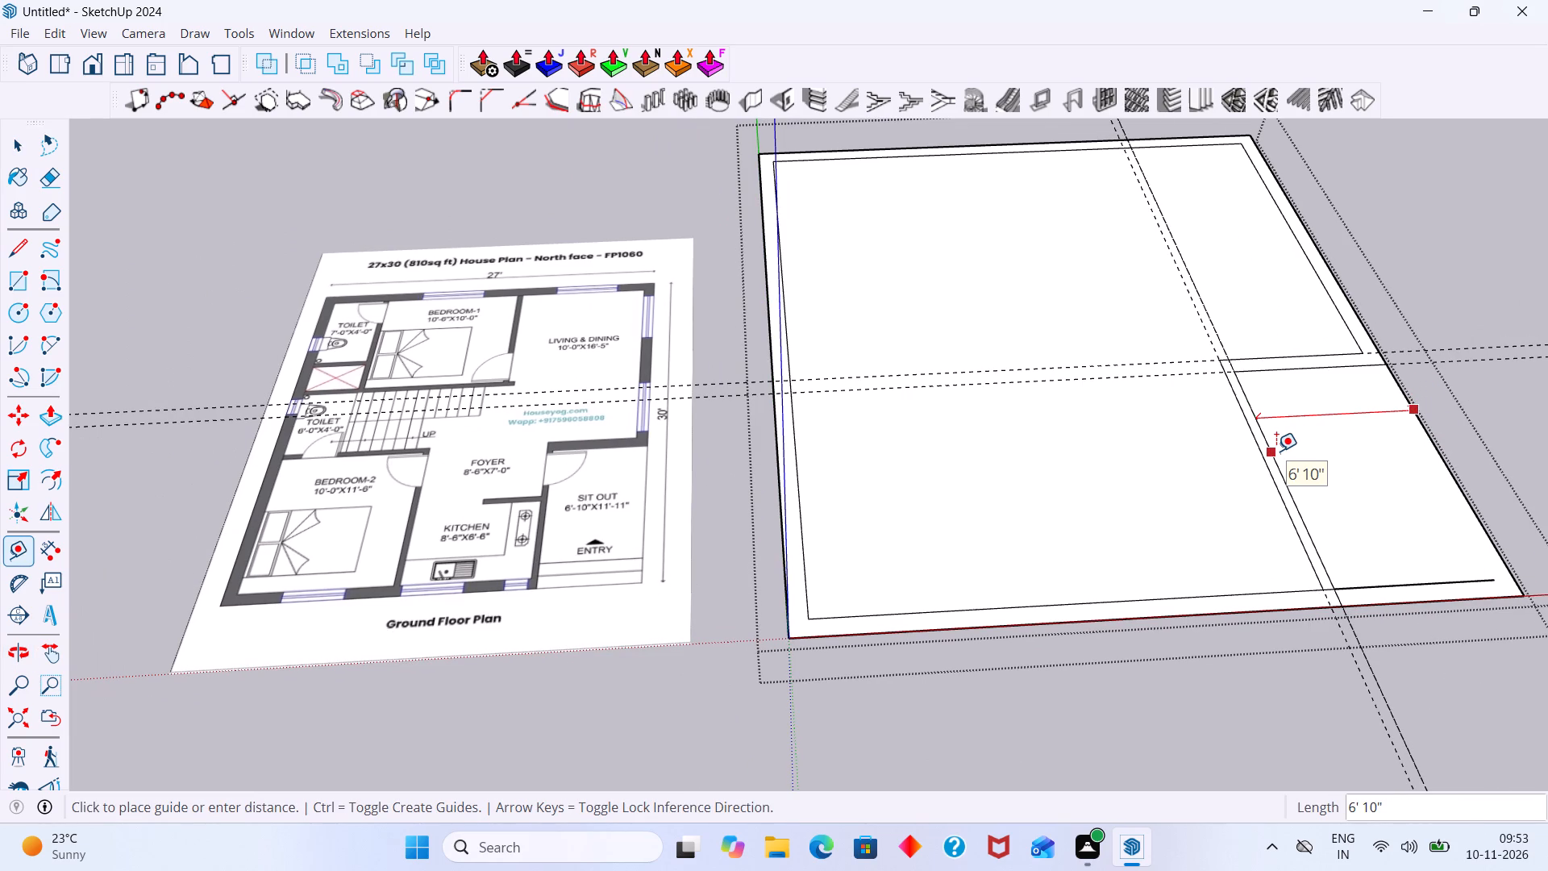
pyautogui.press('space')
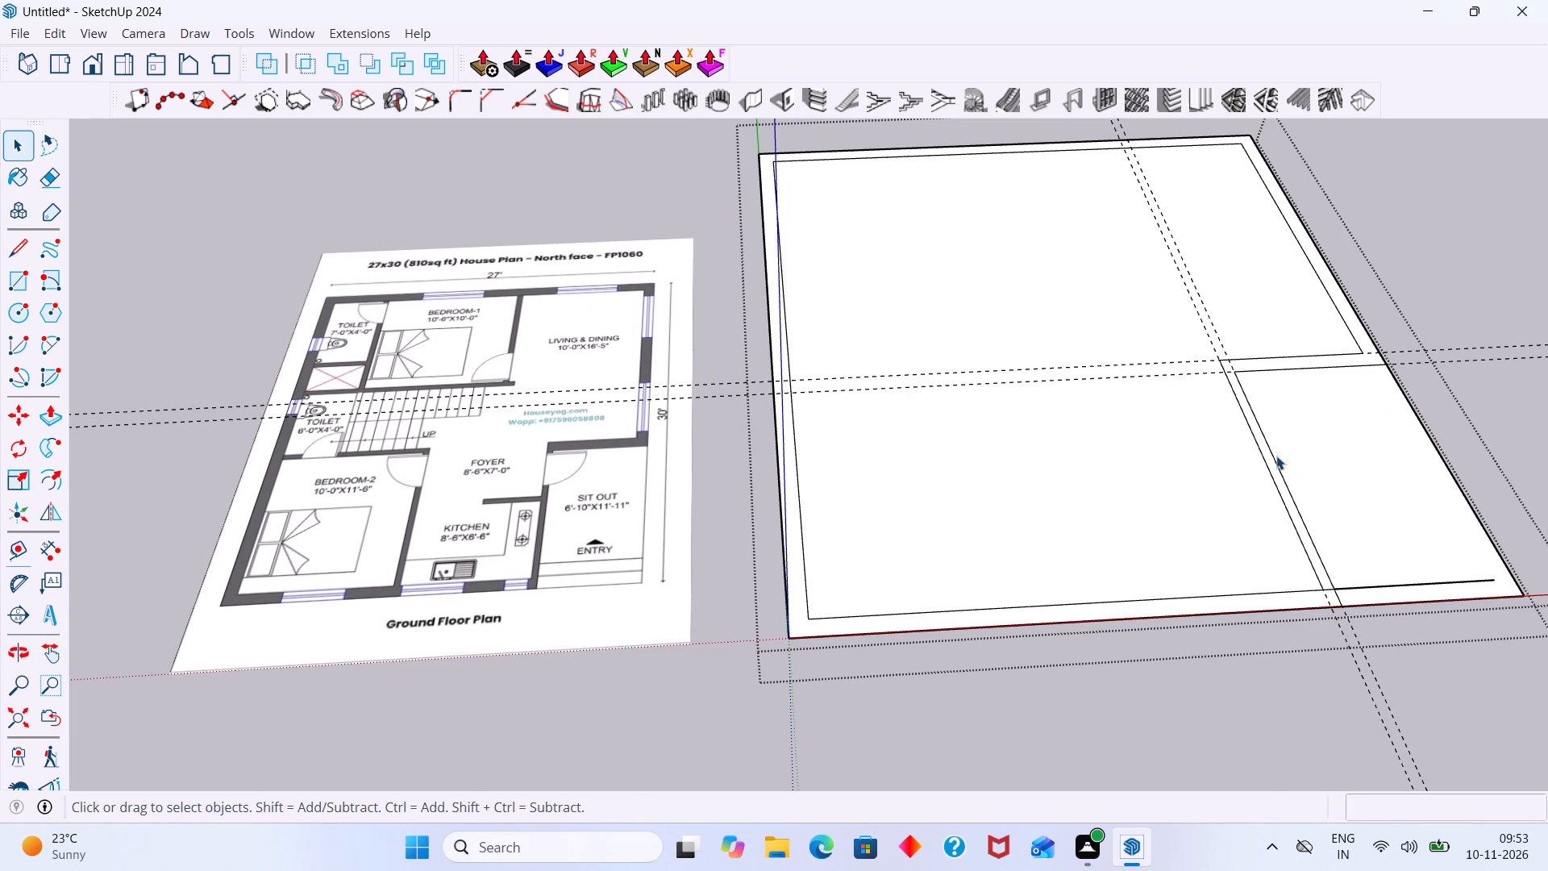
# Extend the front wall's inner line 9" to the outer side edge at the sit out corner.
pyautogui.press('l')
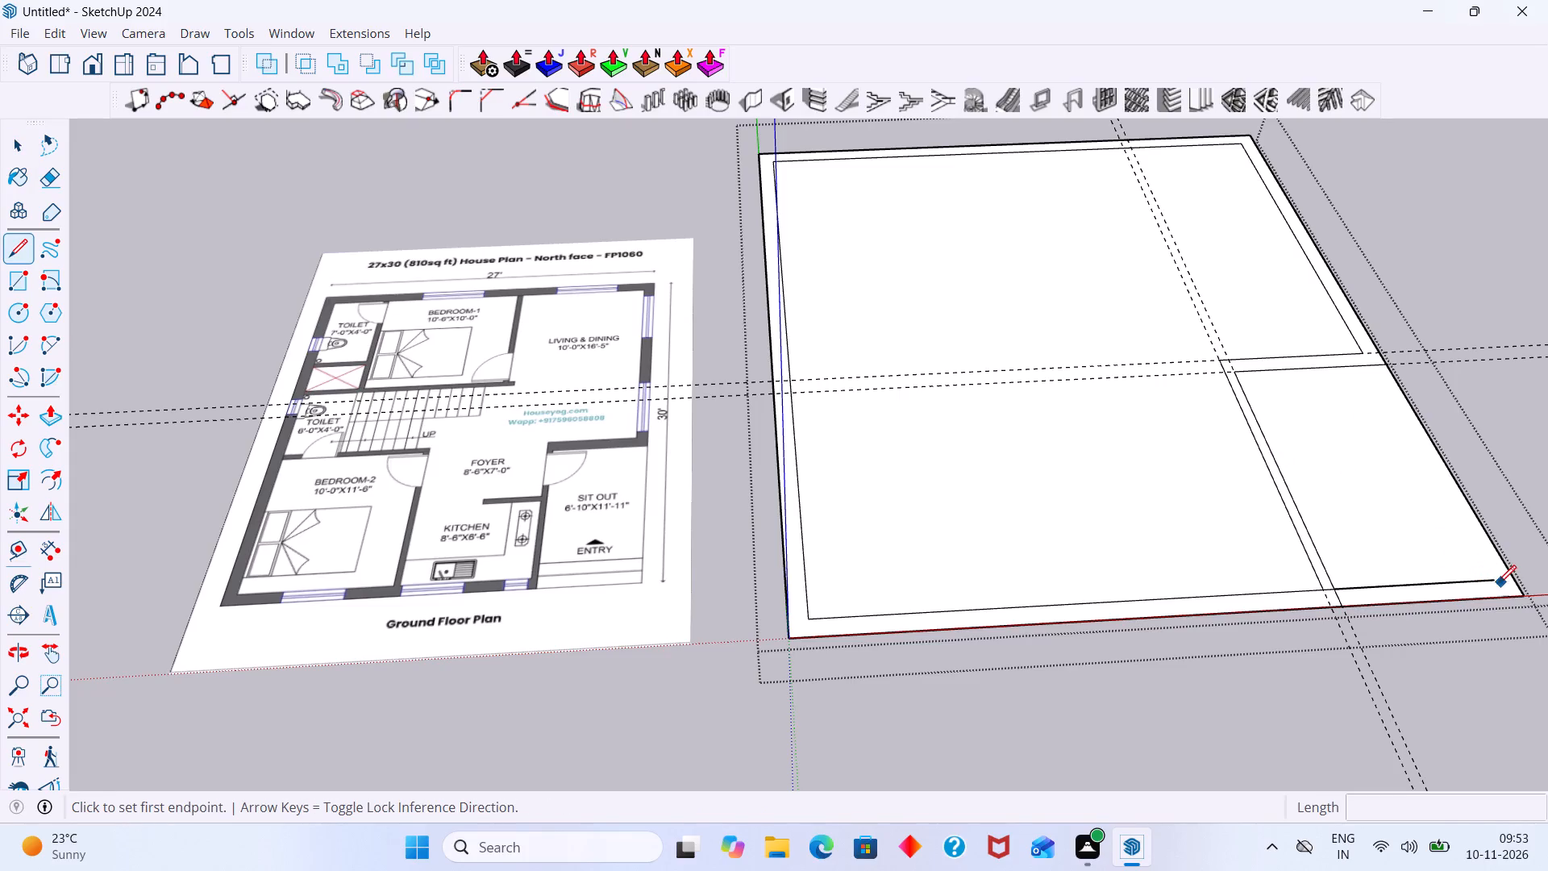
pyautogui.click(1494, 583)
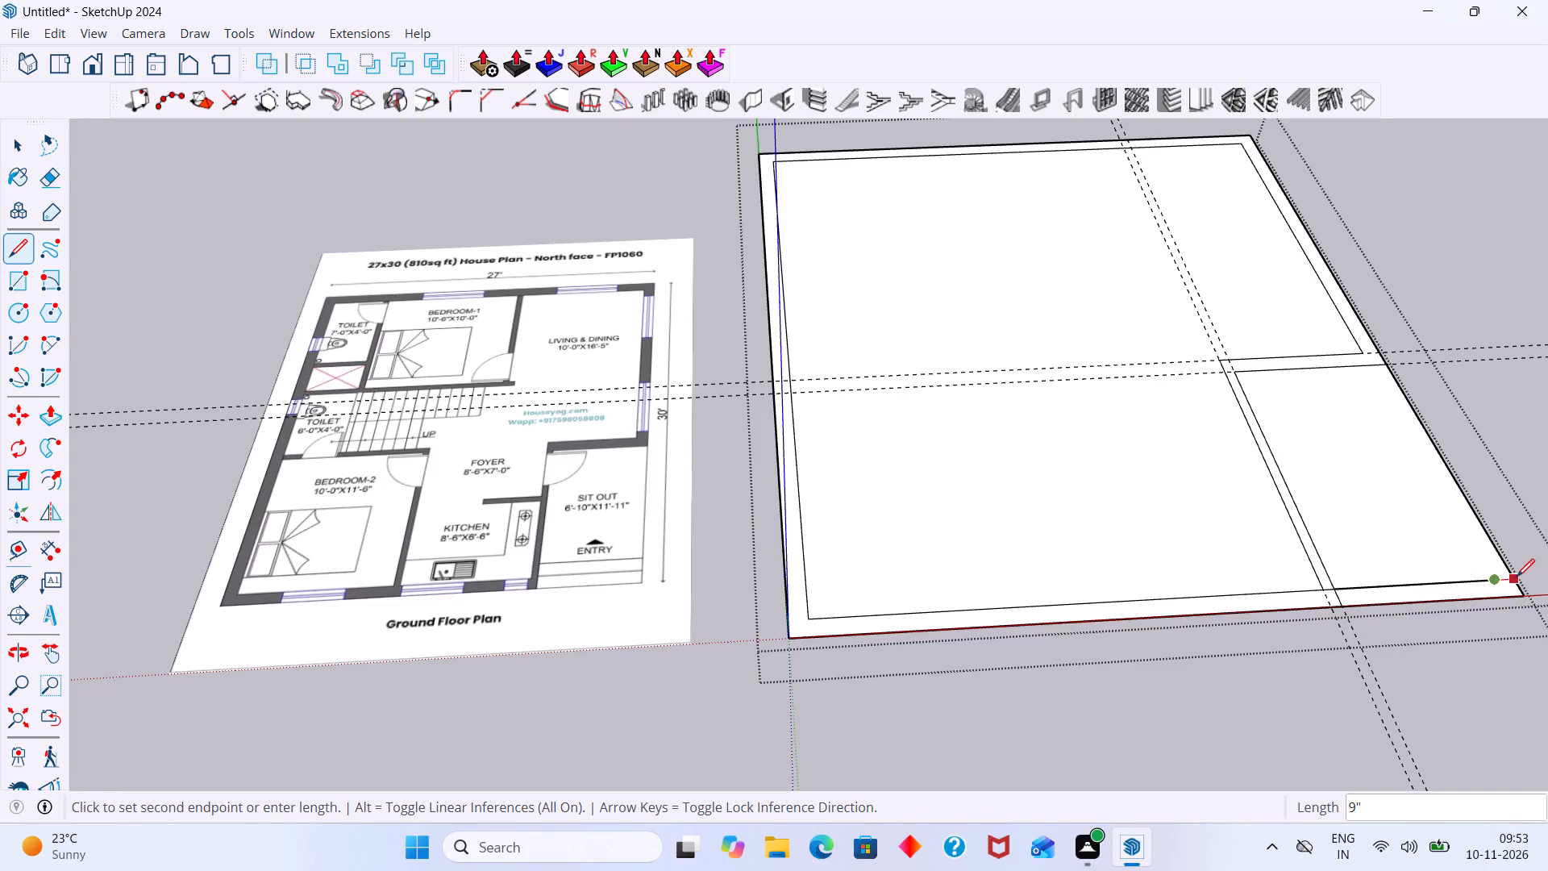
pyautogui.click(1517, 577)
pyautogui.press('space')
# Delete the front wall's inner line across the sit out, including the 9" piece at the outer corner.
pyautogui.scroll(-6, 1458, 569)
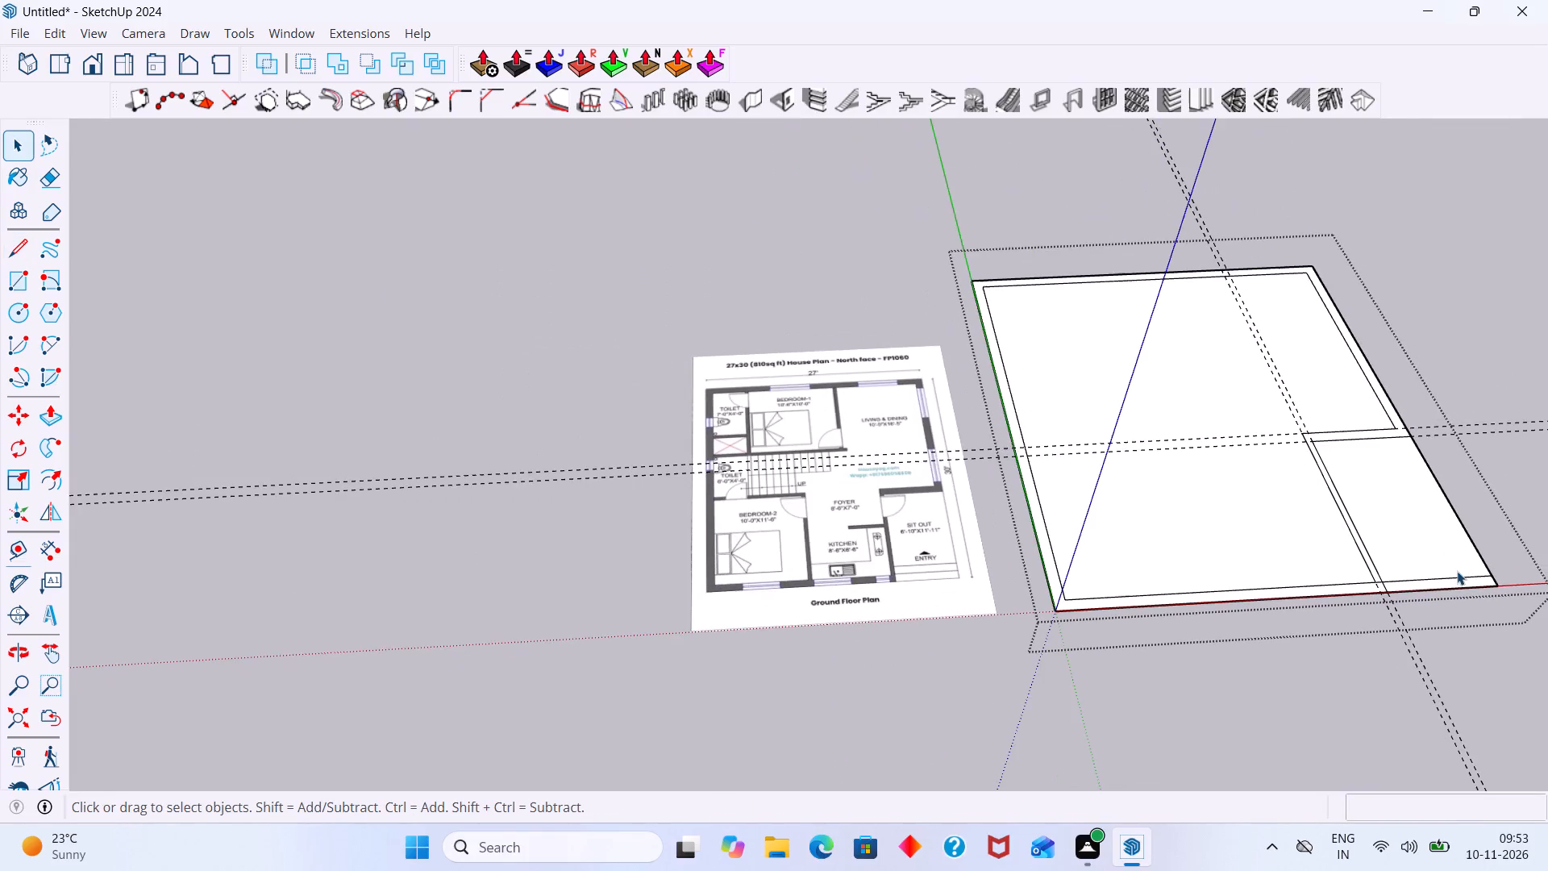
pyautogui.keyDown('shift'); pyautogui.moveTo(1439, 553); pyautogui.dragTo(1284, 511, button='middle'); pyautogui.keyUp('shift')
pyautogui.scroll(2, 851, 530)
pyautogui.scroll(2, 730, 541)
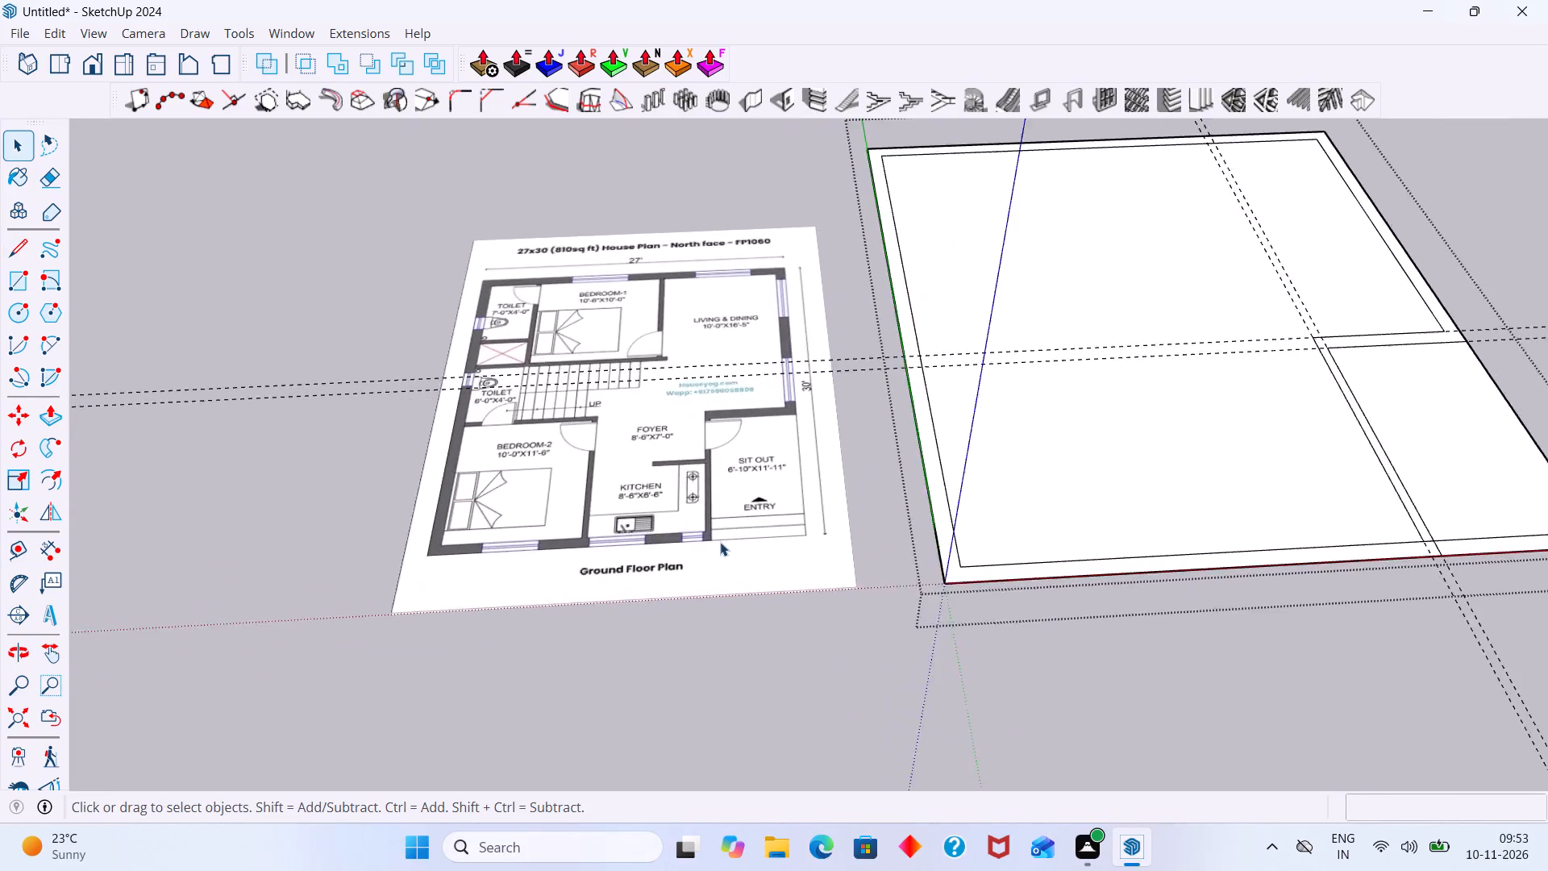
pyautogui.scroll(6, 720, 542)
pyautogui.moveTo(915, 495); pyautogui.dragTo(950, 502, button='middle')
pyautogui.scroll(-3, 969, 505)
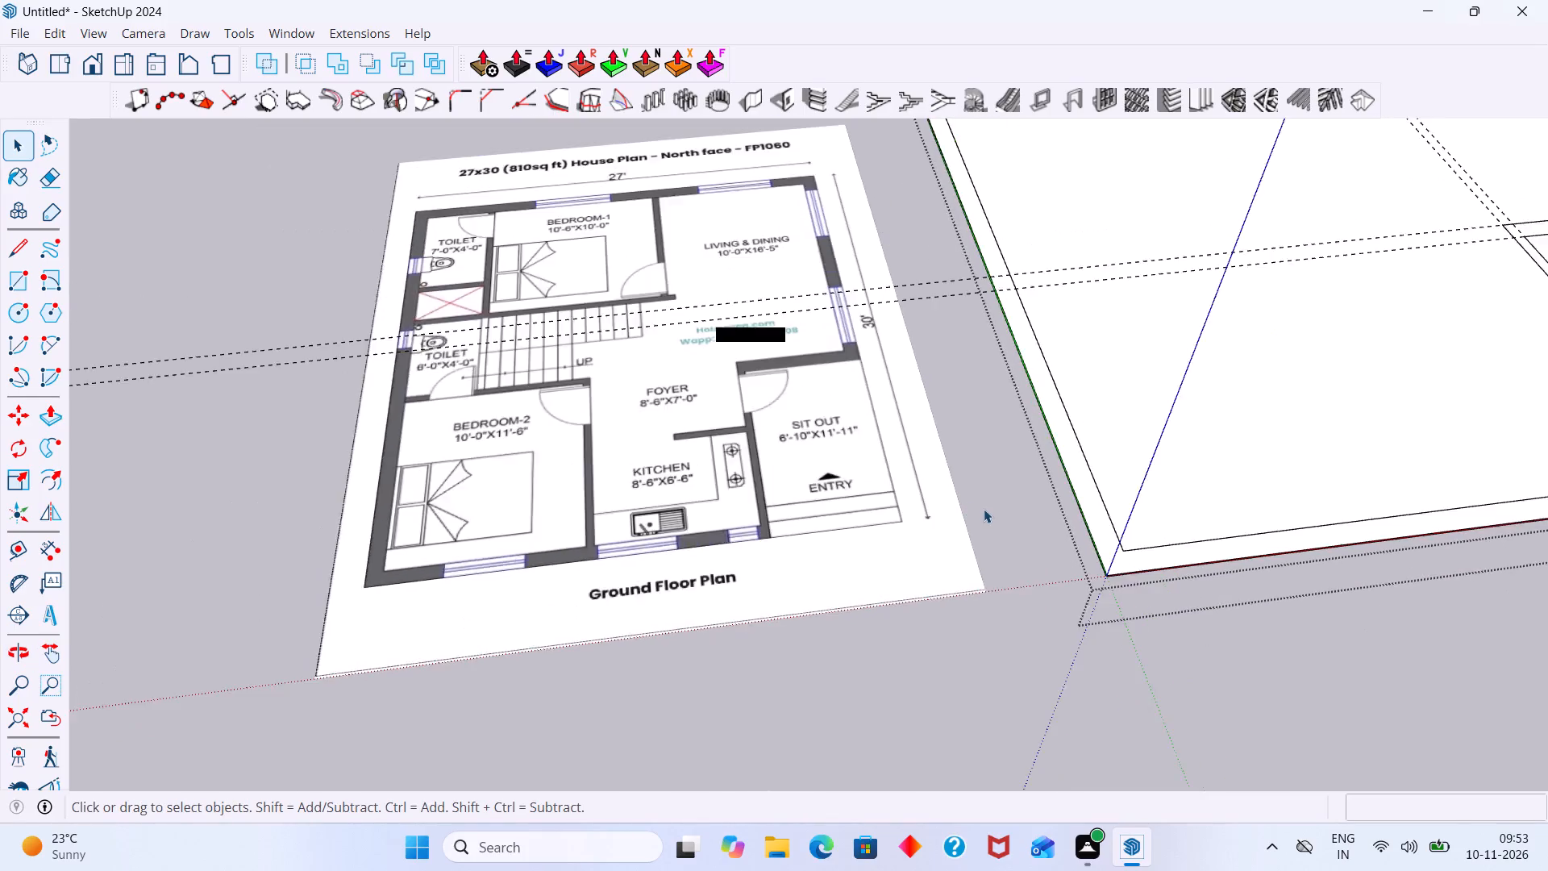
pyautogui.scroll(-4, 984, 509)
pyautogui.keyDown('shift'); pyautogui.moveTo(989, 506); pyautogui.dragTo(811, 512, button='middle'); pyautogui.keyUp('shift')
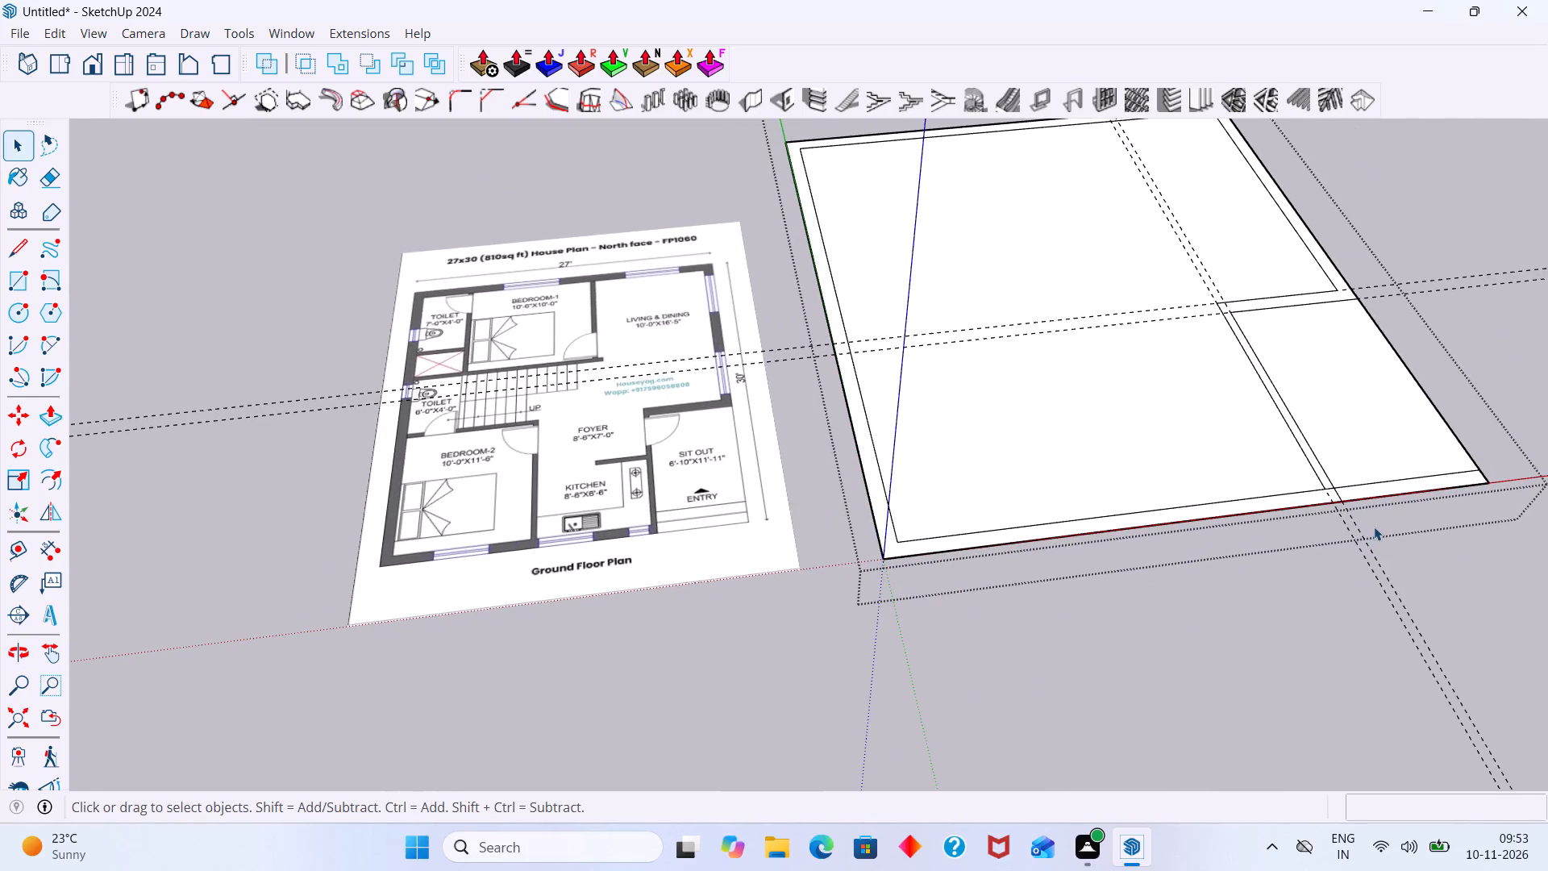
pyautogui.scroll(4, 1371, 503)
pyautogui.click(1375, 474)
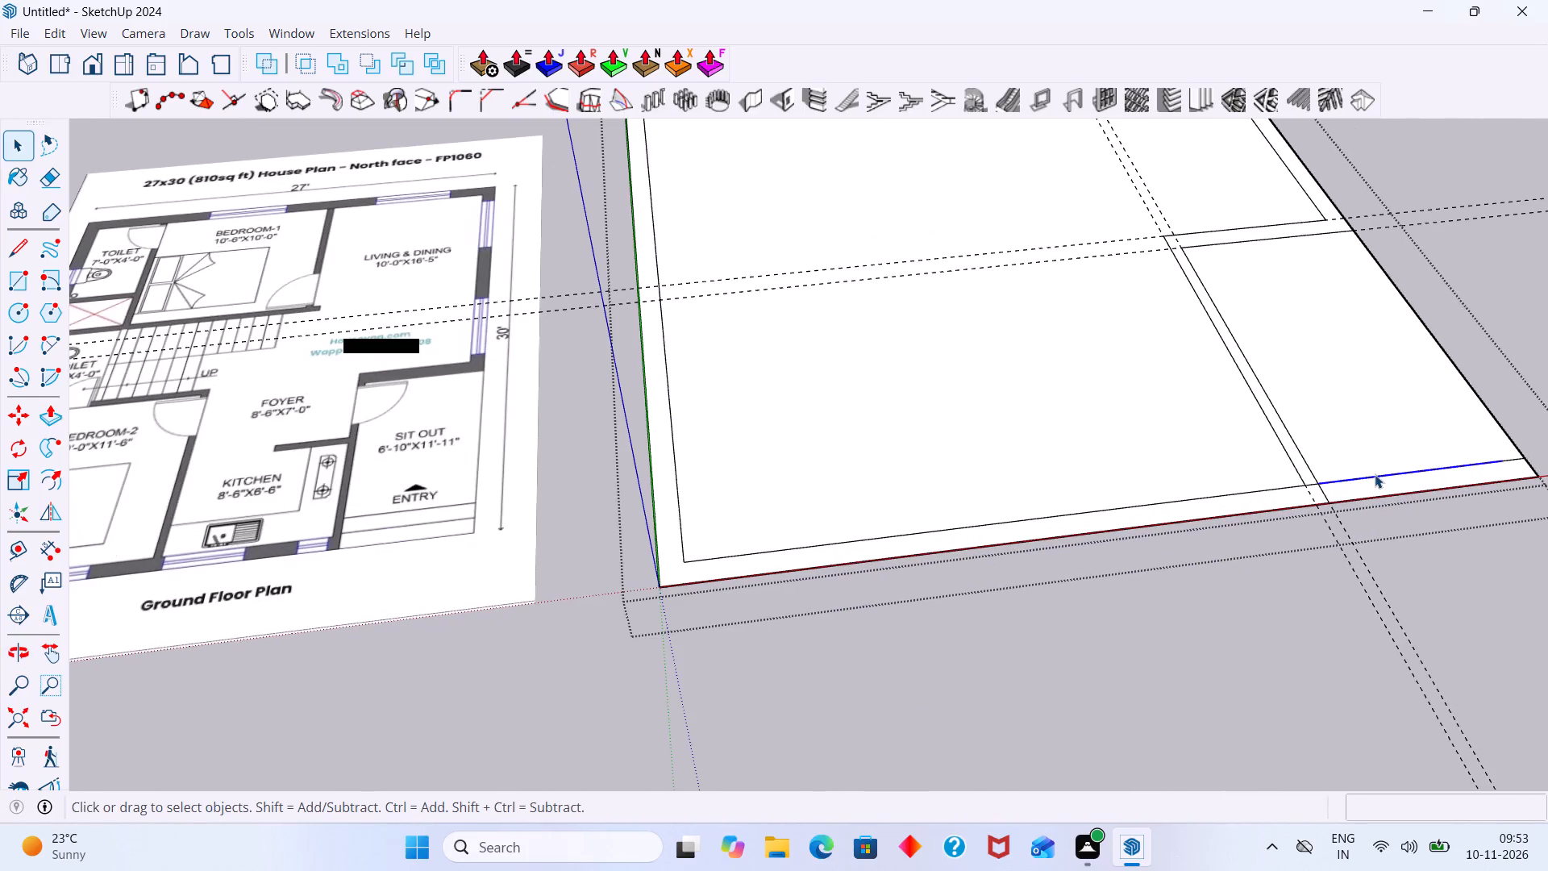
pyautogui.press('Delete')
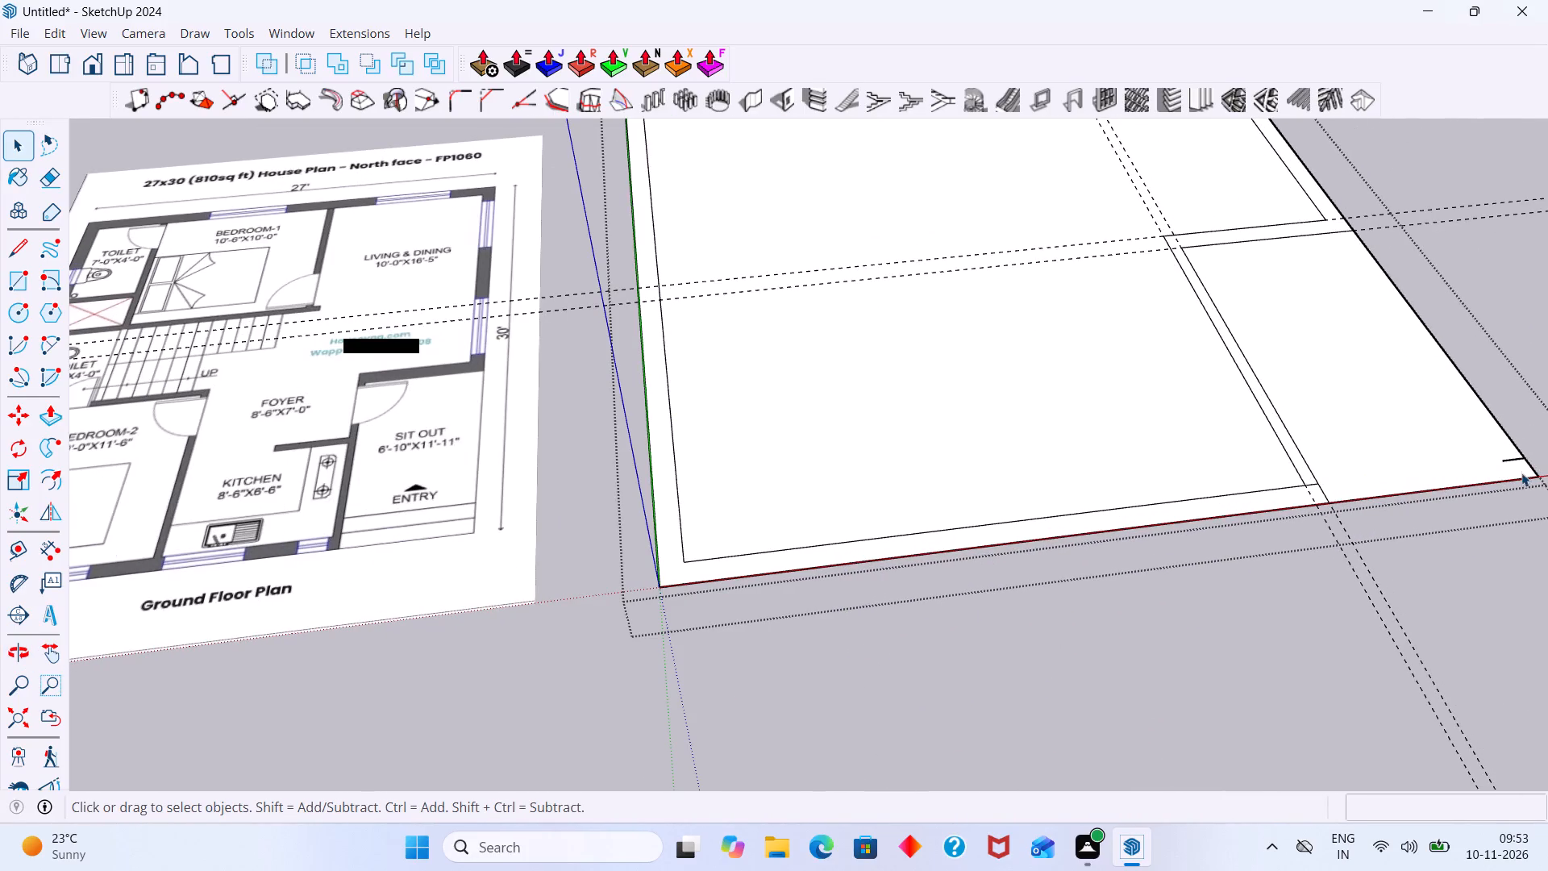
pyautogui.click(1516, 462)
pyautogui.press('Delete')
# Delete the short front wall inner line segment between the two lines of the 5" sit out wall.
pyautogui.scroll(-3, 1513, 460)
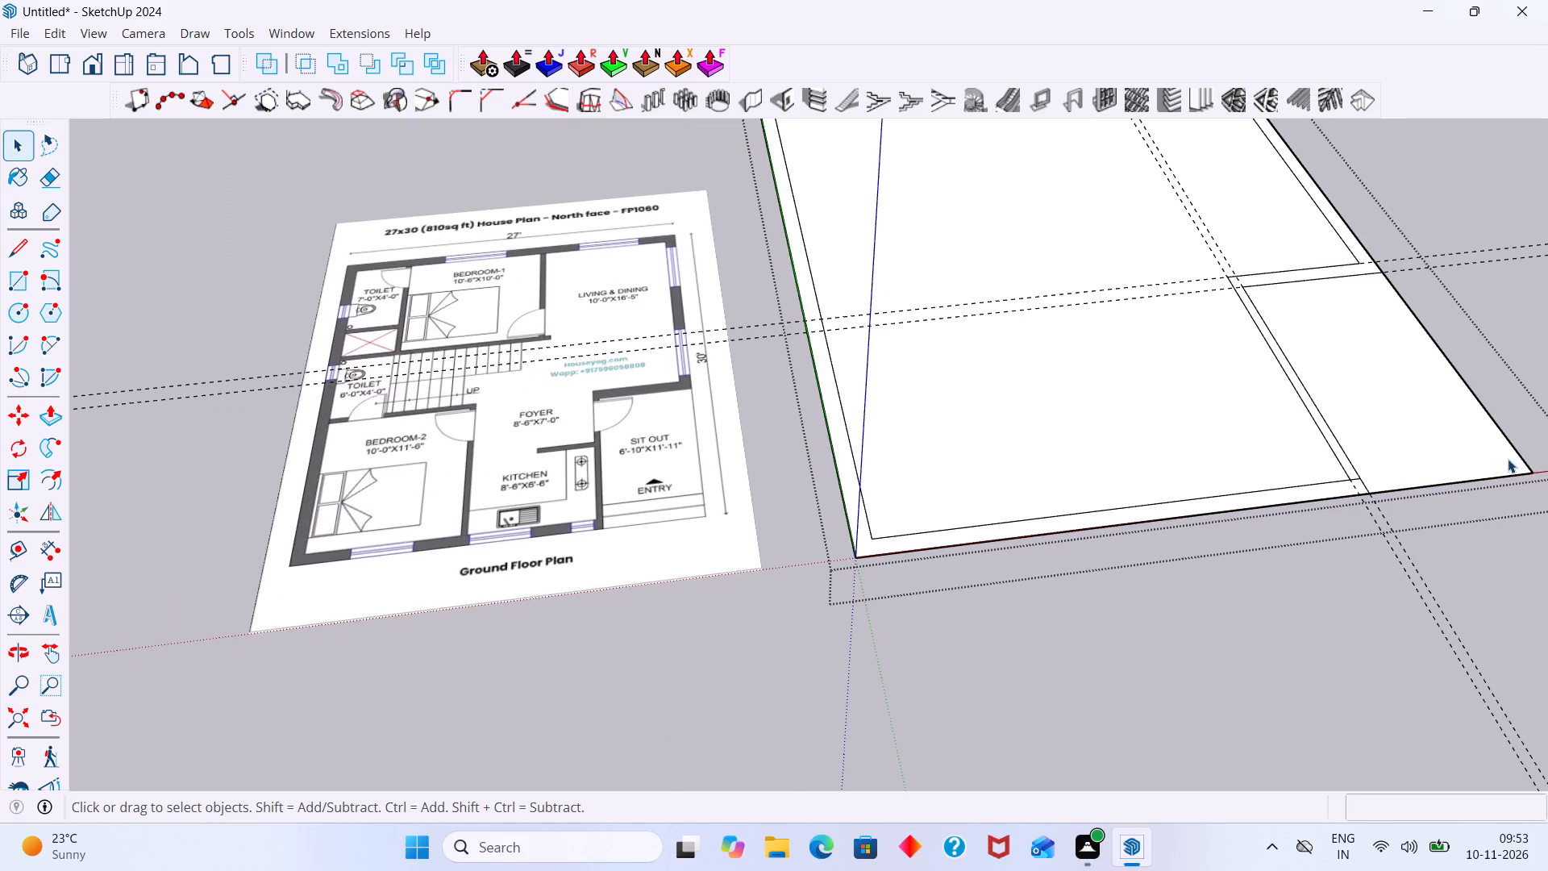
pyautogui.scroll(-2, 1500, 458)
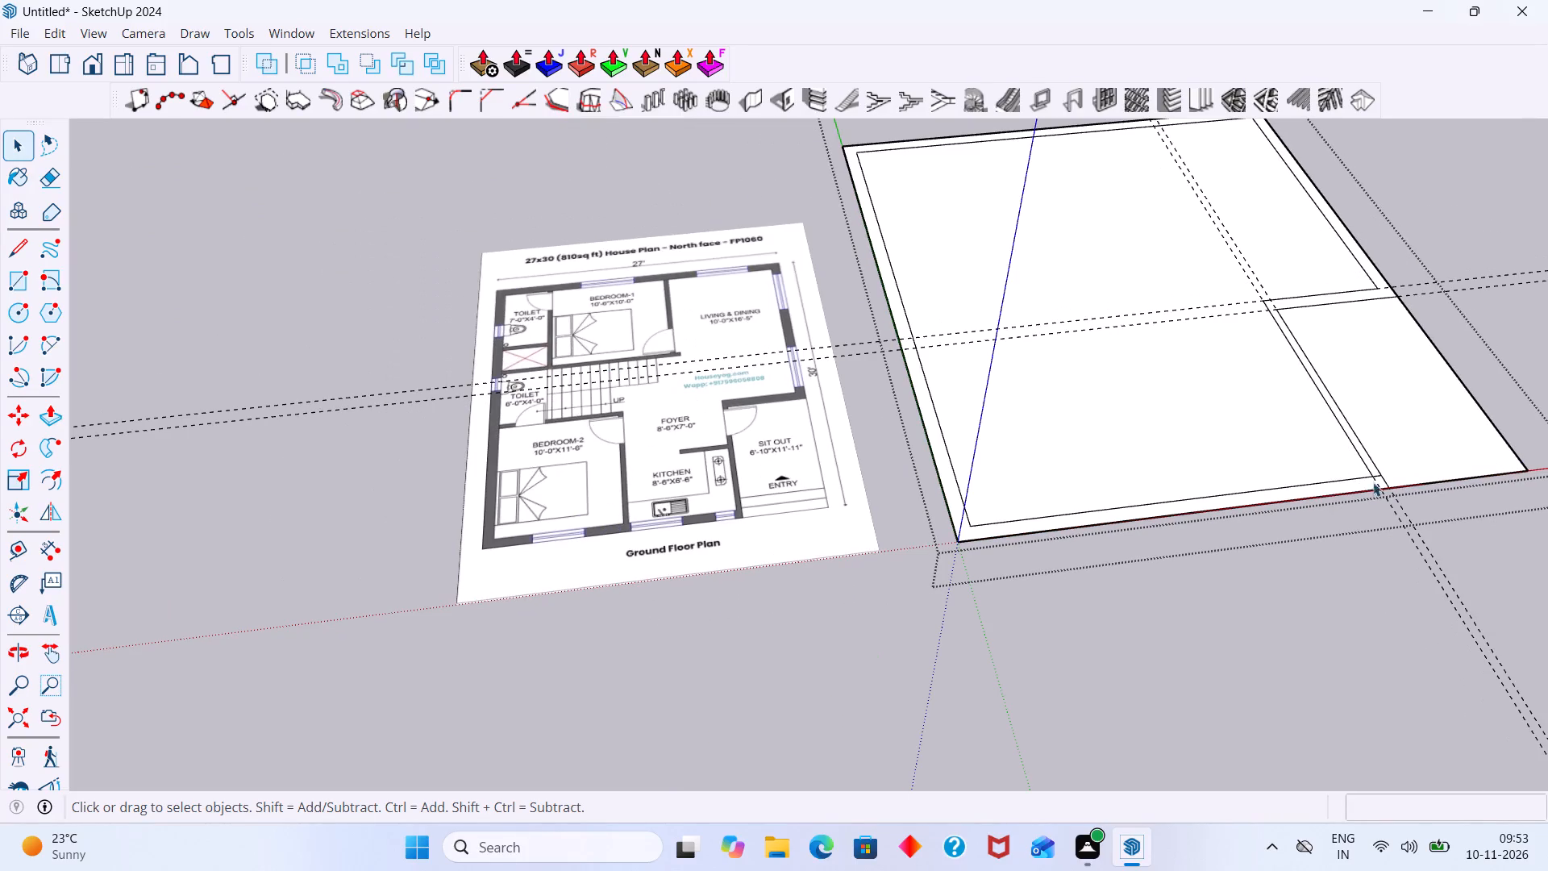
pyautogui.scroll(2, 1371, 469)
pyautogui.scroll(-2, 1381, 464)
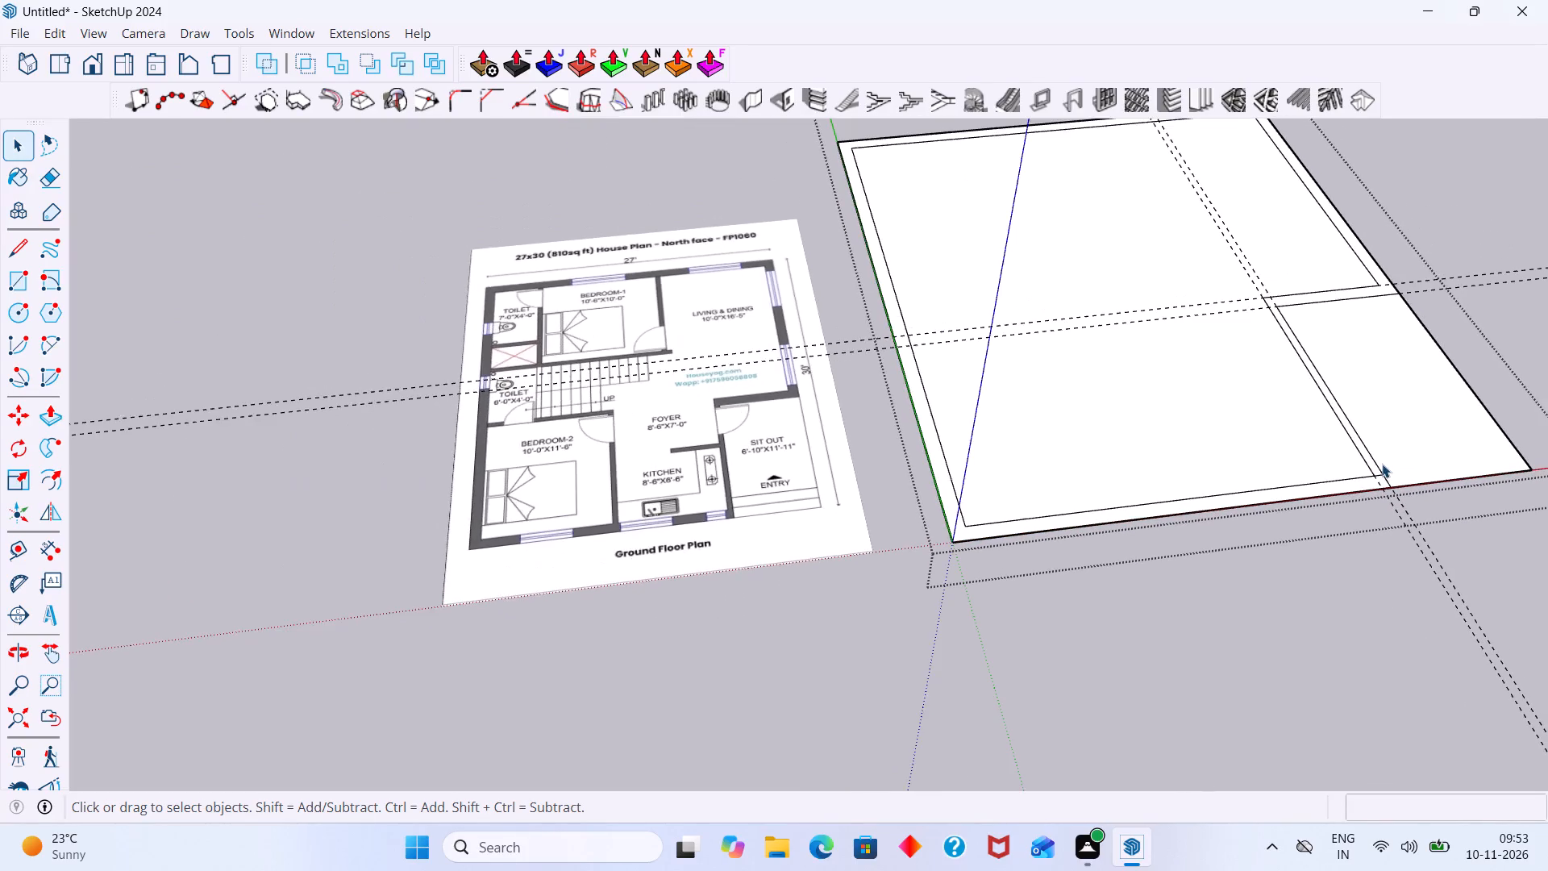
pyautogui.keyDown('shift'); pyautogui.moveTo(1379, 464); pyautogui.dragTo(1196, 469, button='middle'); pyautogui.keyUp('shift')
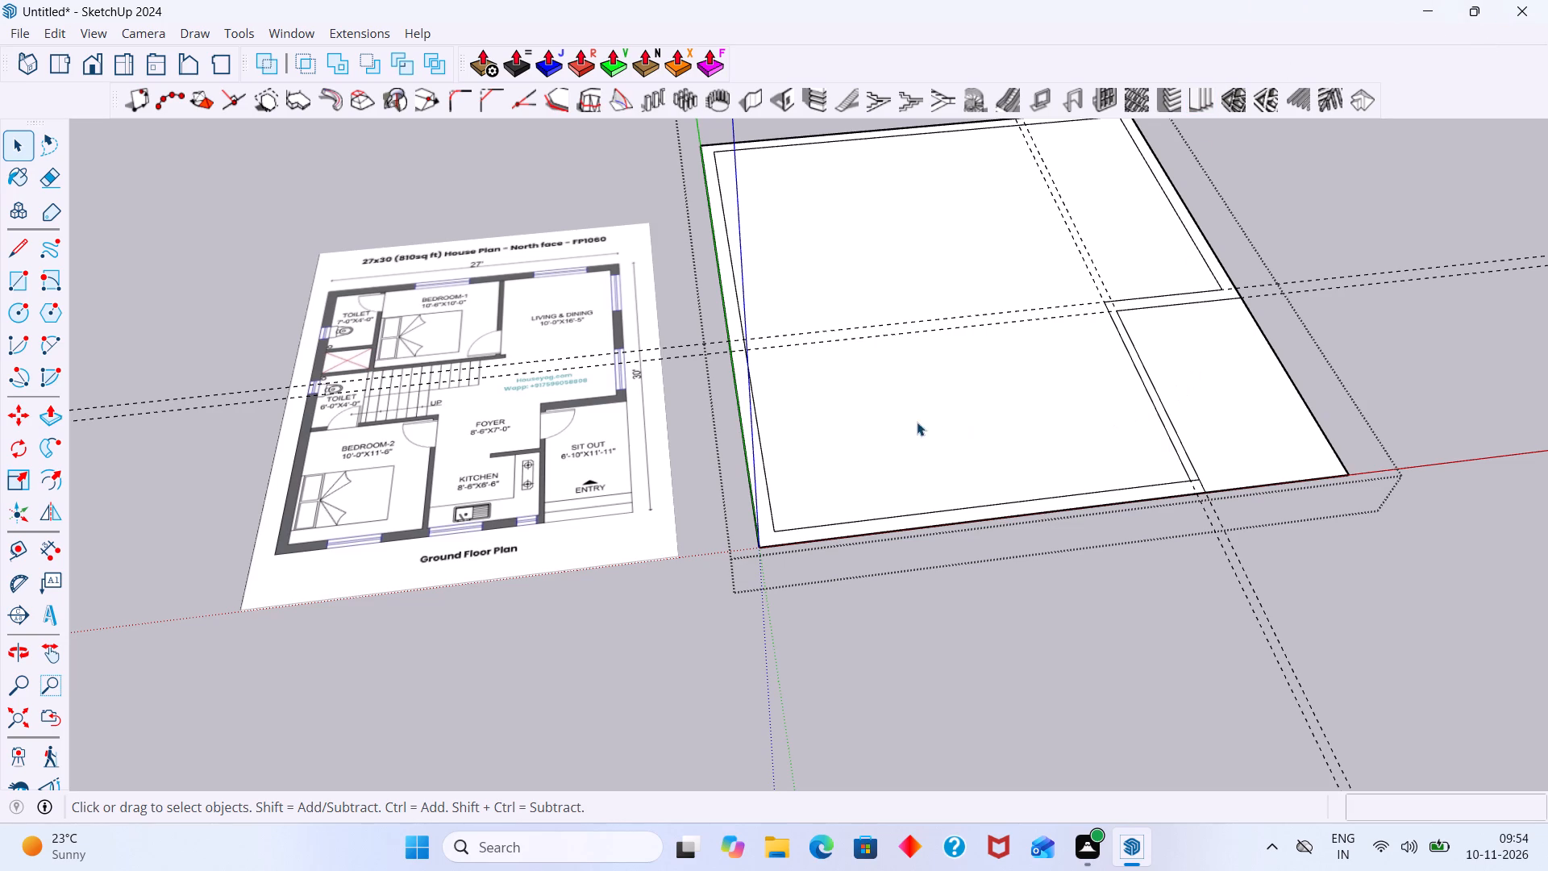
pyautogui.moveTo(880, 423); pyautogui.dragTo(842, 424, button='middle')
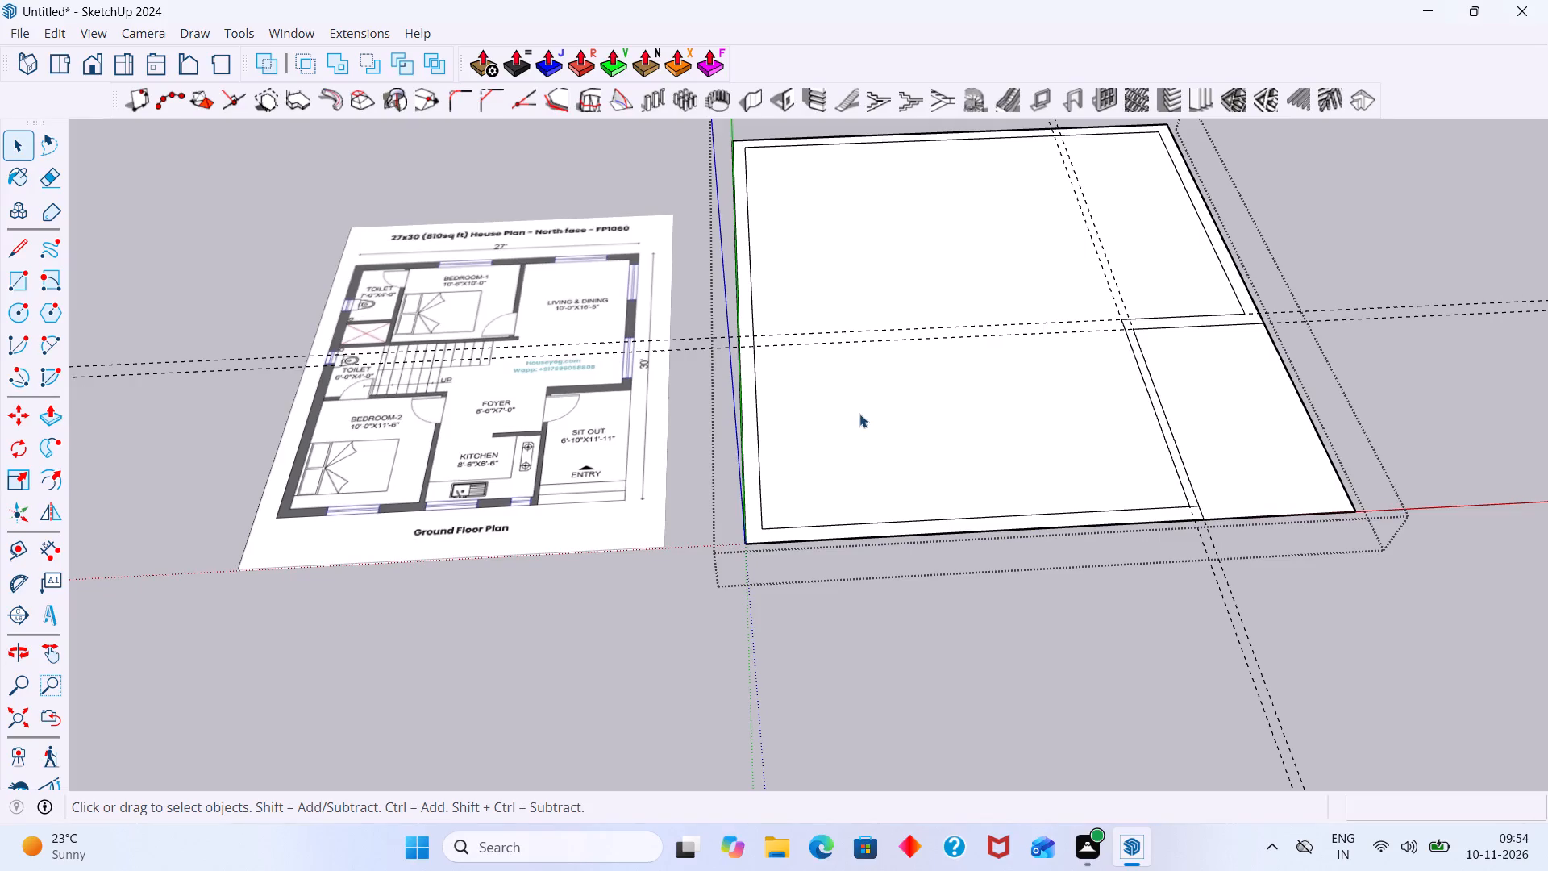
pyautogui.keyDown('shift'); pyautogui.moveTo(993, 361); pyautogui.dragTo(913, 369, button='middle'); pyautogui.keyUp('shift')
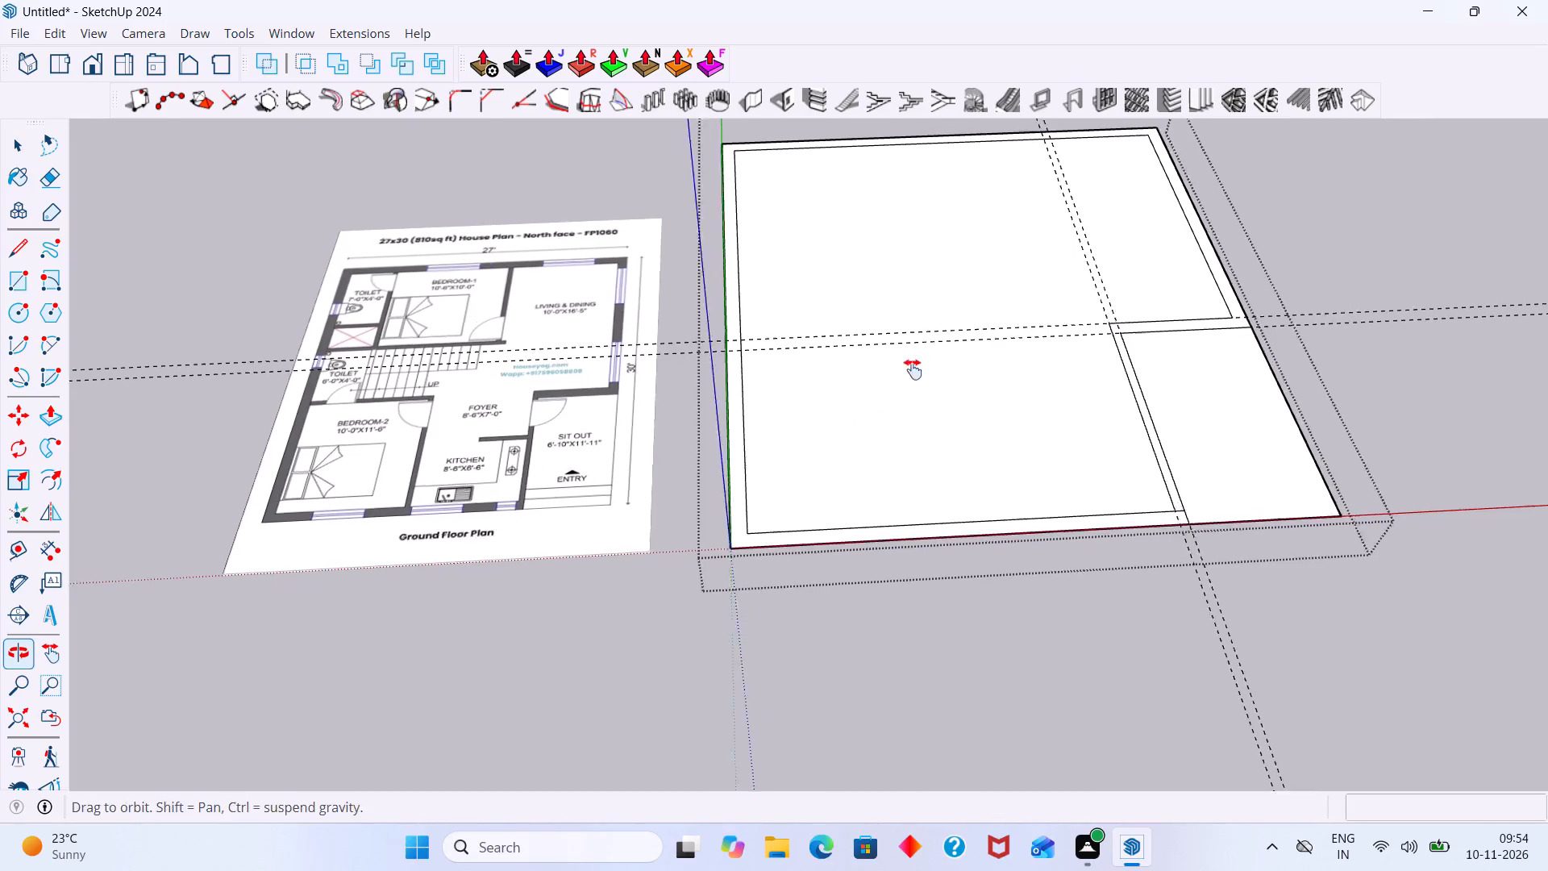
pyautogui.keyDown('shift'); pyautogui.moveTo(913, 369); pyautogui.dragTo(748, 379, button='middle'); pyautogui.keyUp('shift')
pyautogui.scroll(3, 331, 523)
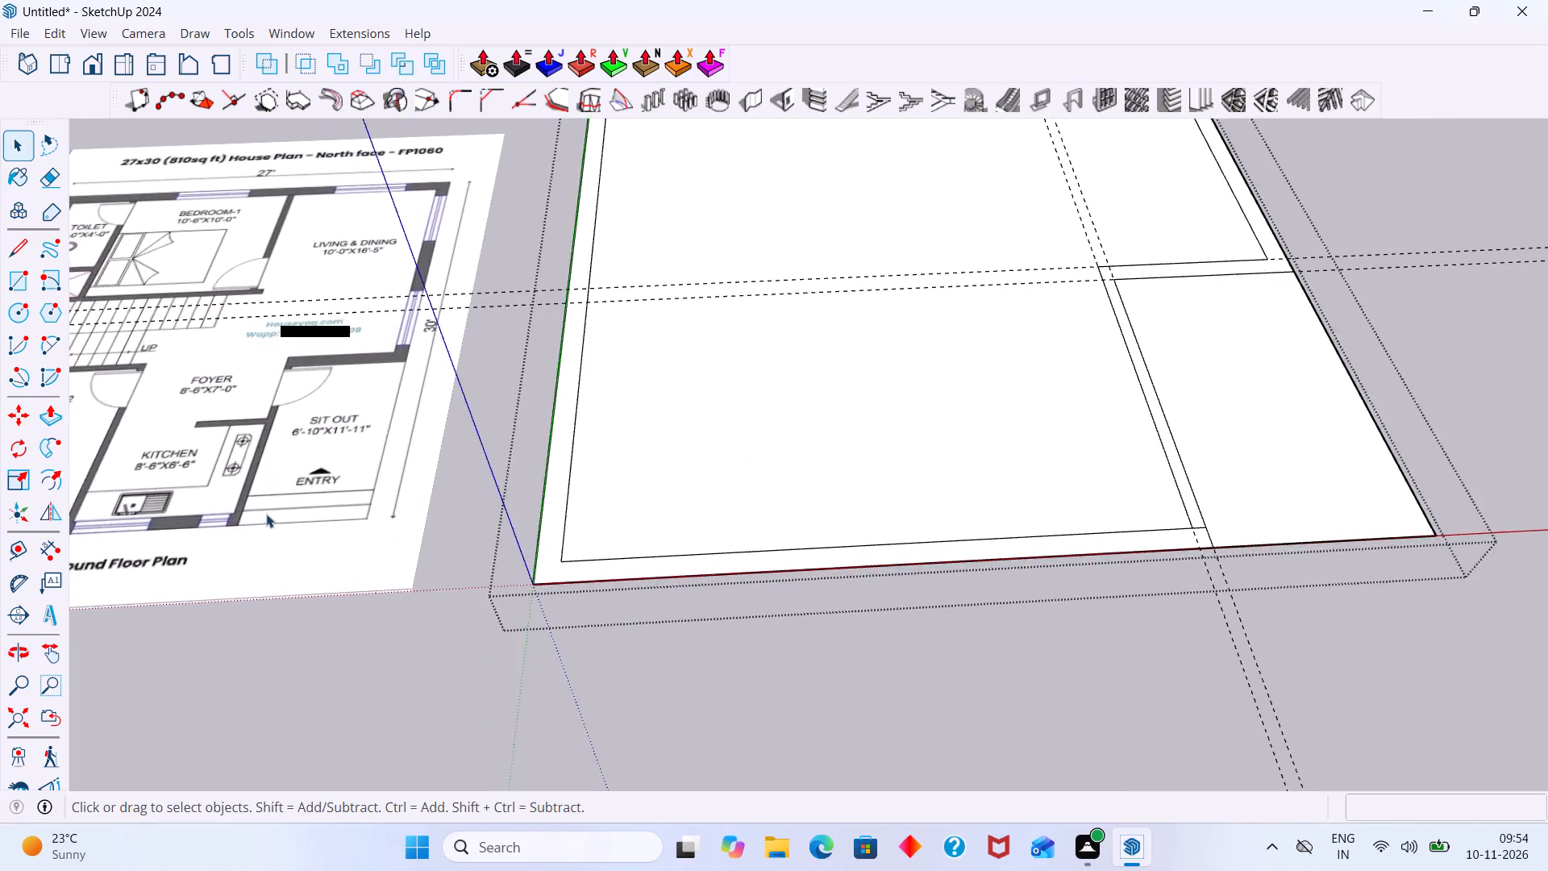
pyautogui.scroll(2, 266, 514)
pyautogui.keyDown('shift'); pyautogui.moveTo(282, 521); pyautogui.dragTo(402, 521, button='middle'); pyautogui.keyUp('shift')
pyautogui.scroll(2, 1409, 527)
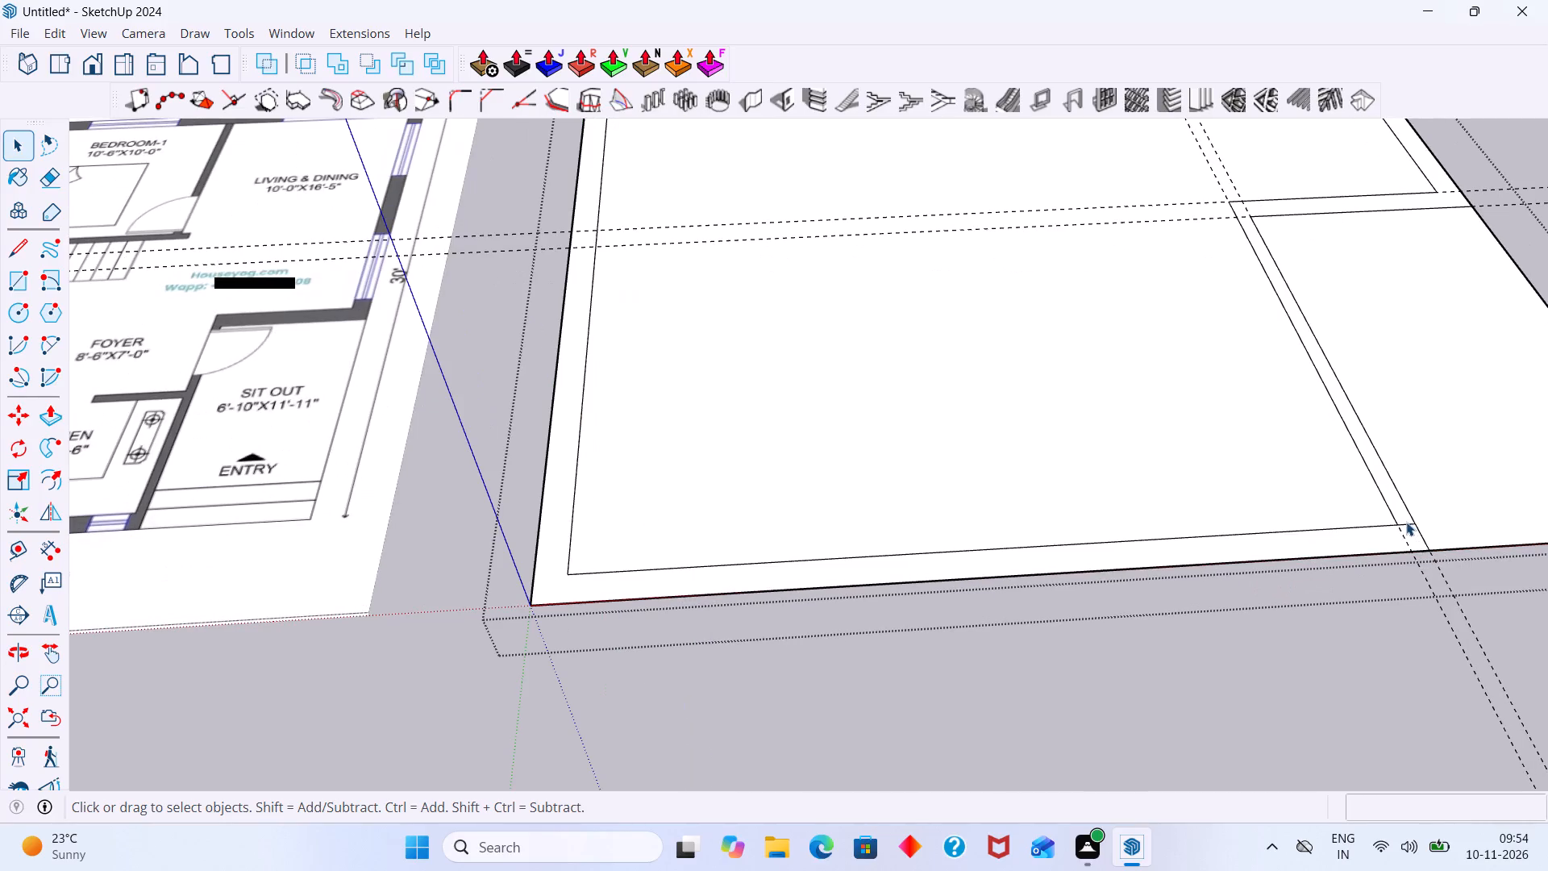
pyautogui.click(1406, 522)
pyautogui.press('Delete')
# Erase both pairs of guides used for the sit out walls.
pyautogui.scroll(-1, 1405, 522)
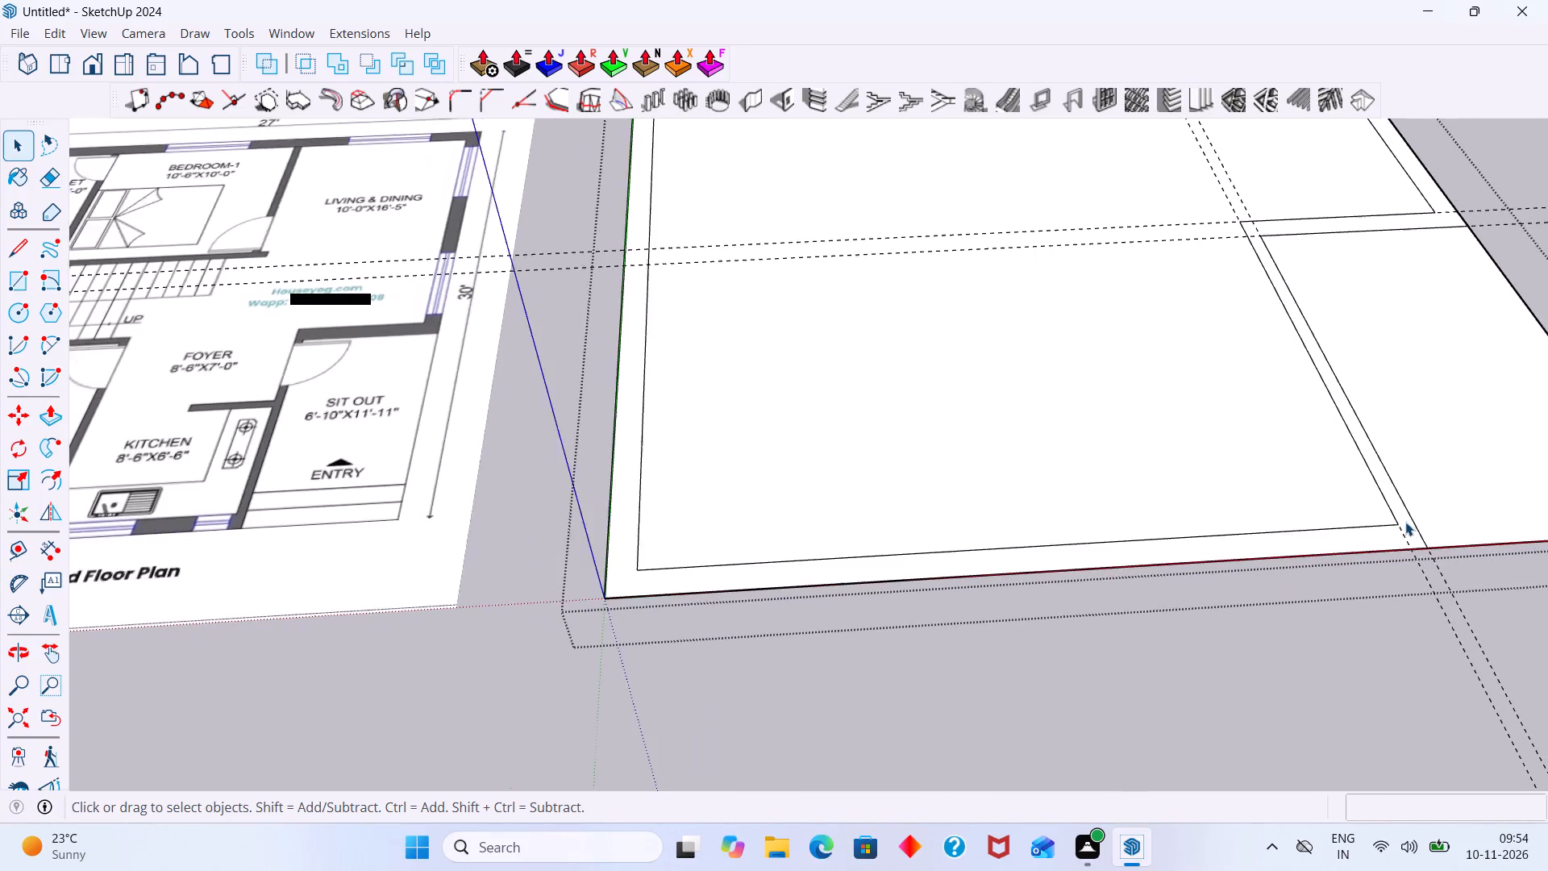
pyautogui.scroll(-3, 1405, 522)
pyautogui.keyDown('shift'); pyautogui.moveTo(1378, 522); pyautogui.dragTo(1155, 517, button='middle'); pyautogui.keyUp('shift')
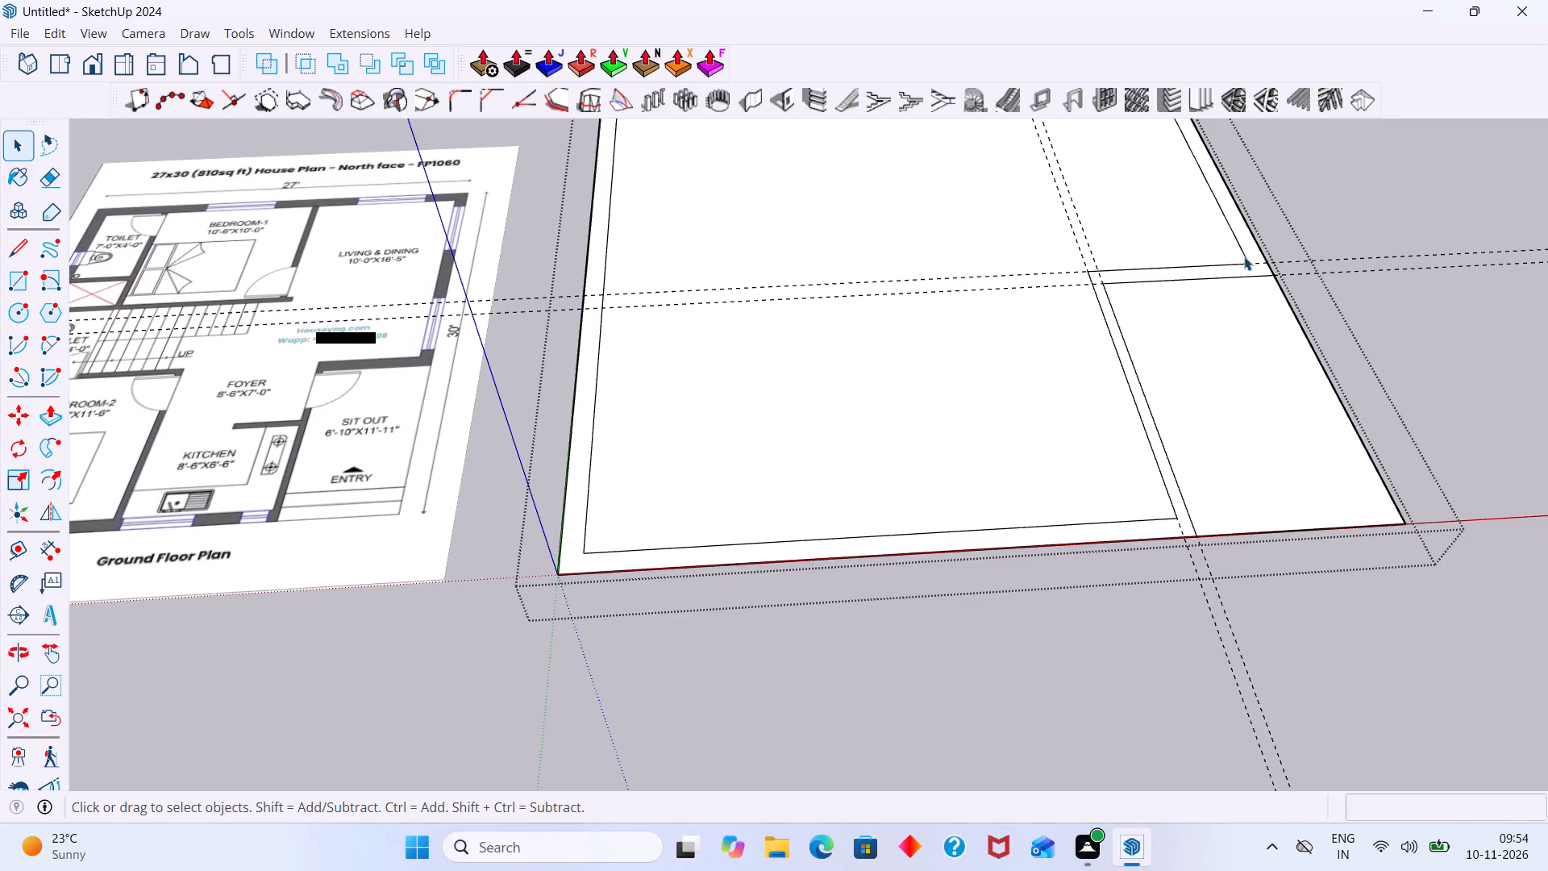
pyautogui.scroll(-2, 1244, 260)
pyautogui.keyDown('shift'); pyautogui.moveTo(1242, 277); pyautogui.dragTo(1130, 322, button='middle'); pyautogui.keyUp('shift')
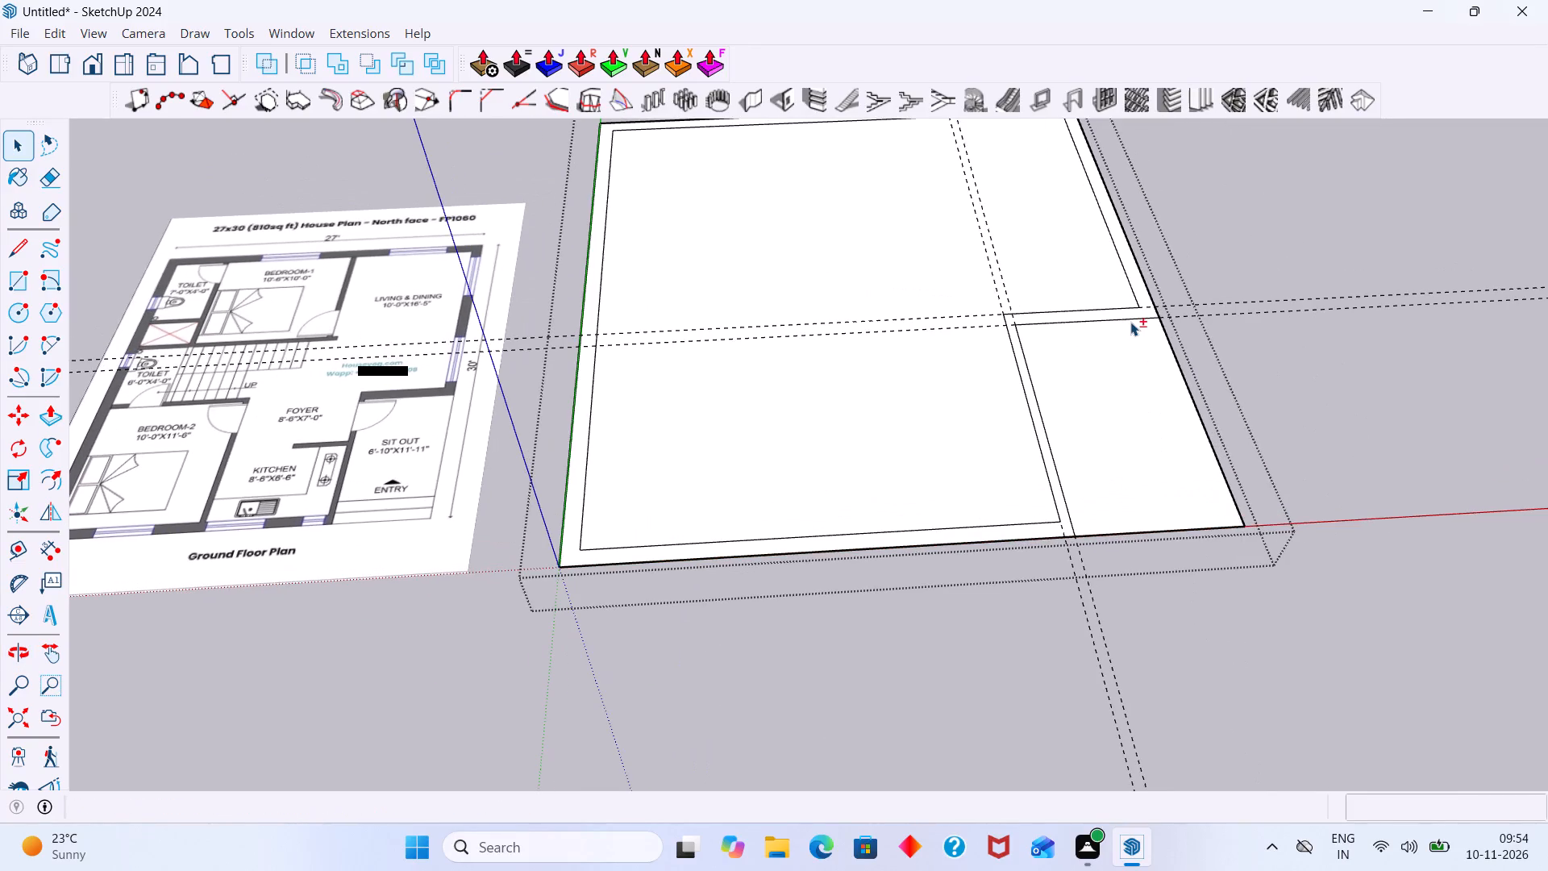
pyautogui.scroll(-3, 1129, 317)
pyautogui.keyDown('shift'); pyautogui.moveTo(1131, 319); pyautogui.dragTo(1146, 357, button='middle'); pyautogui.keyUp('shift')
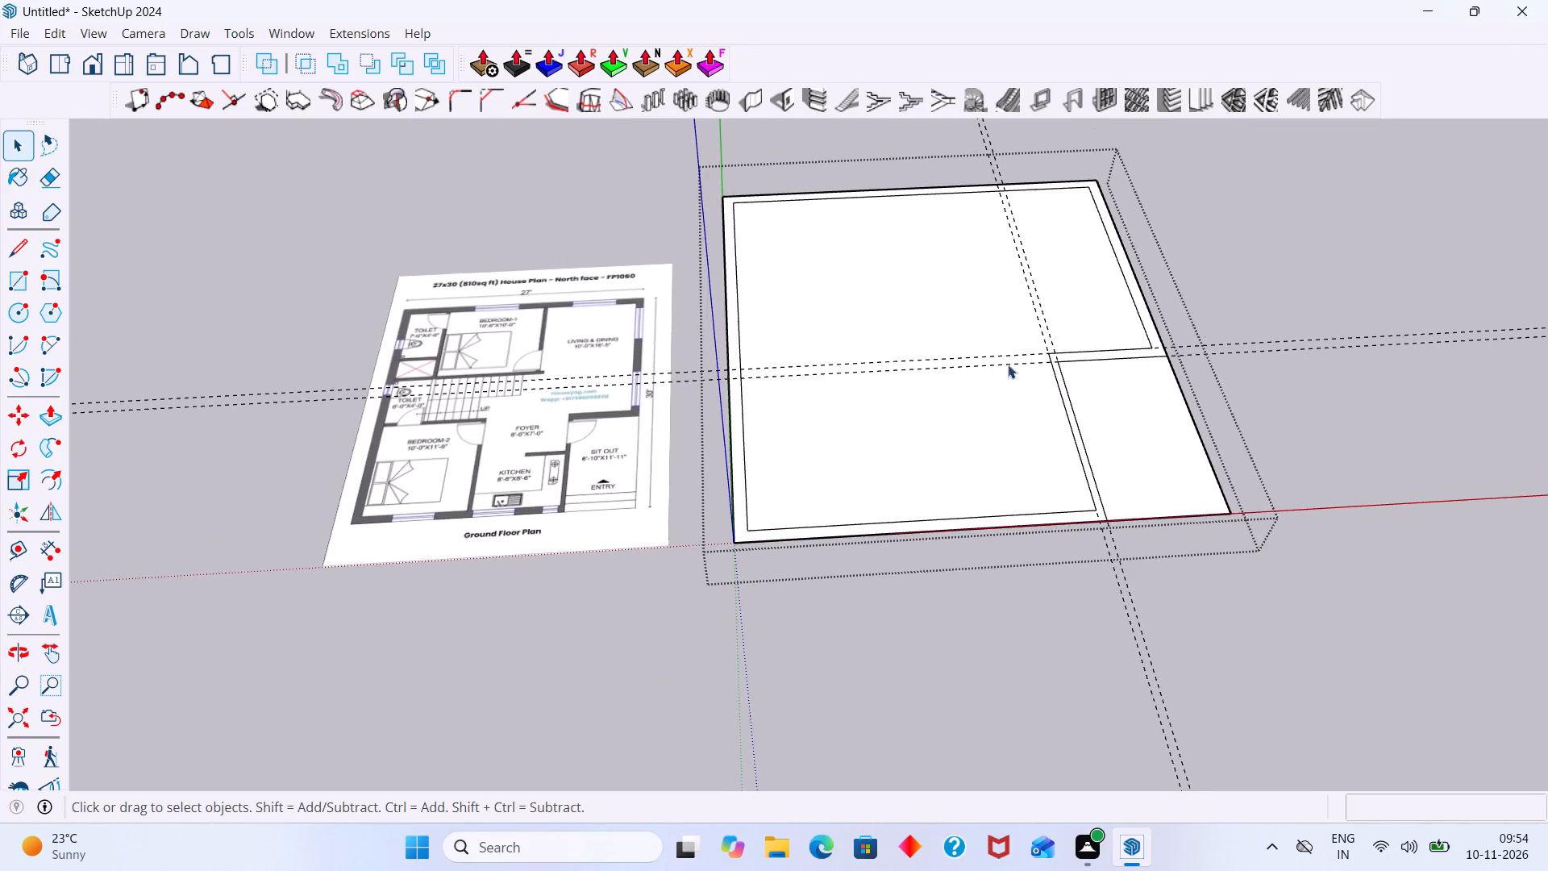
pyautogui.scroll(2, 1003, 336)
pyautogui.press('e')
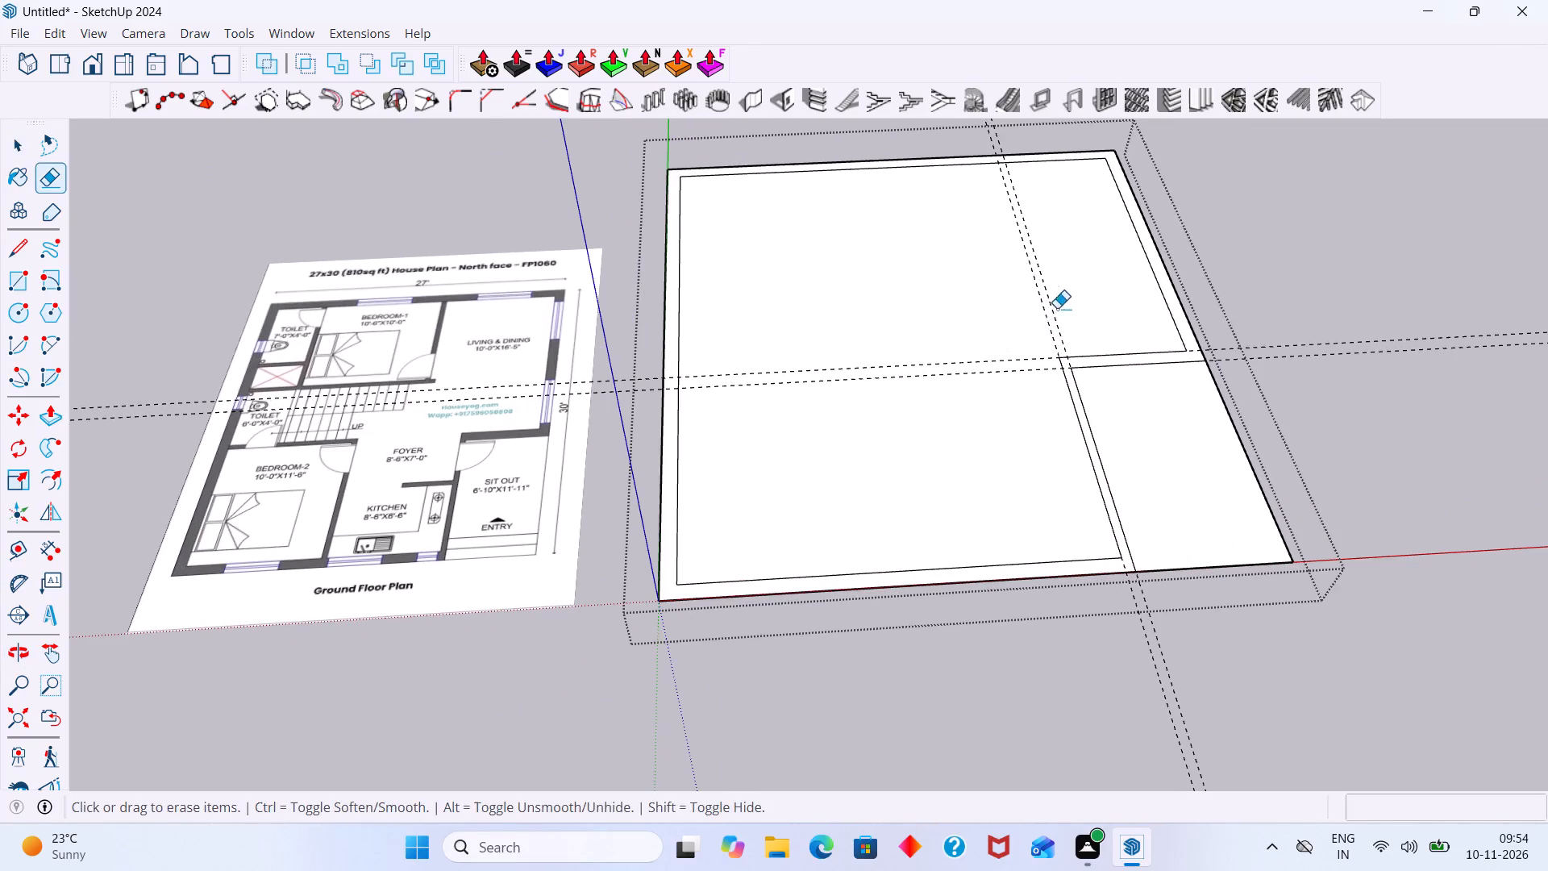
pyautogui.scroll(-3, 1057, 294)
pyautogui.moveTo(1309, 268); pyautogui.dragTo(1359, 398)
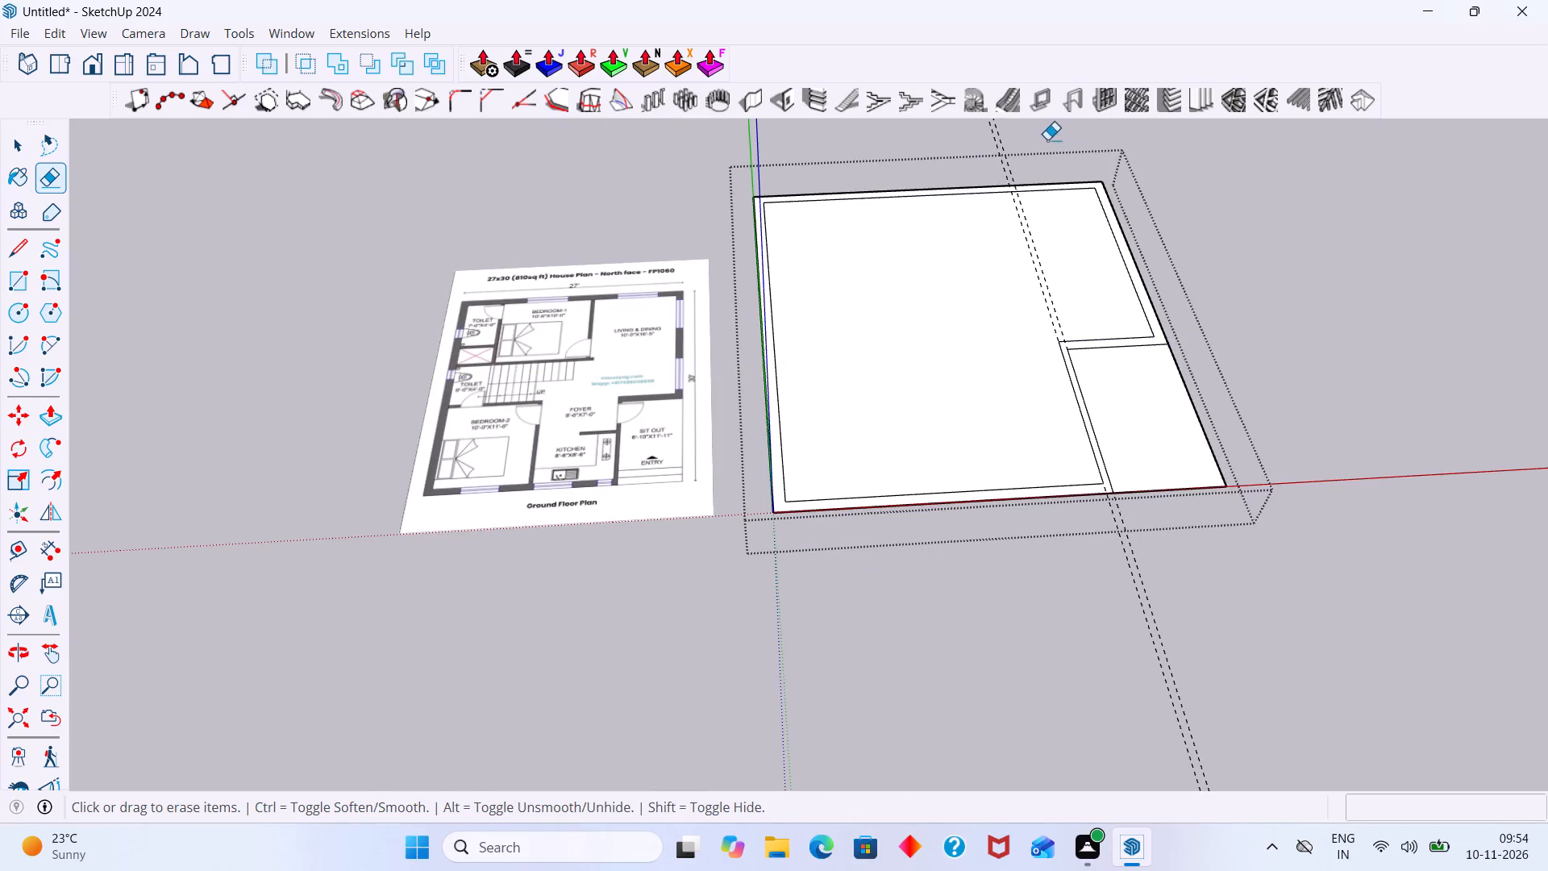
pyautogui.moveTo(1046, 139); pyautogui.dragTo(976, 135)
pyautogui.press('space')
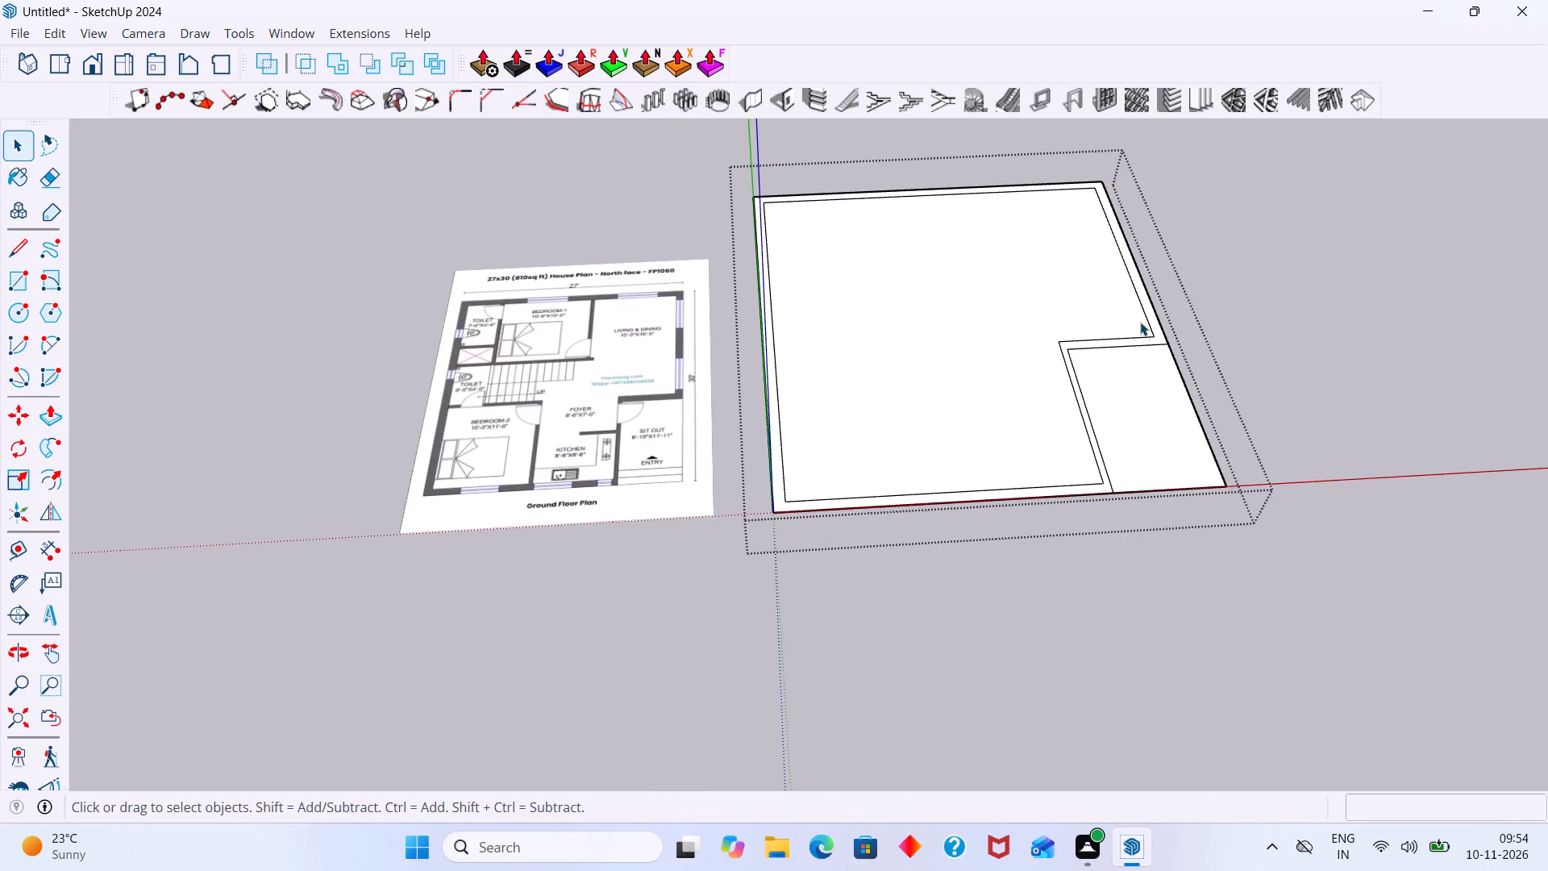
# Draw a 9" line across the front wall's thickness, just before the kitchen's inner corner at the sit out wall, as a window side.
pyautogui.scroll(2, 534, 437)
pyautogui.scroll(2, 610, 392)
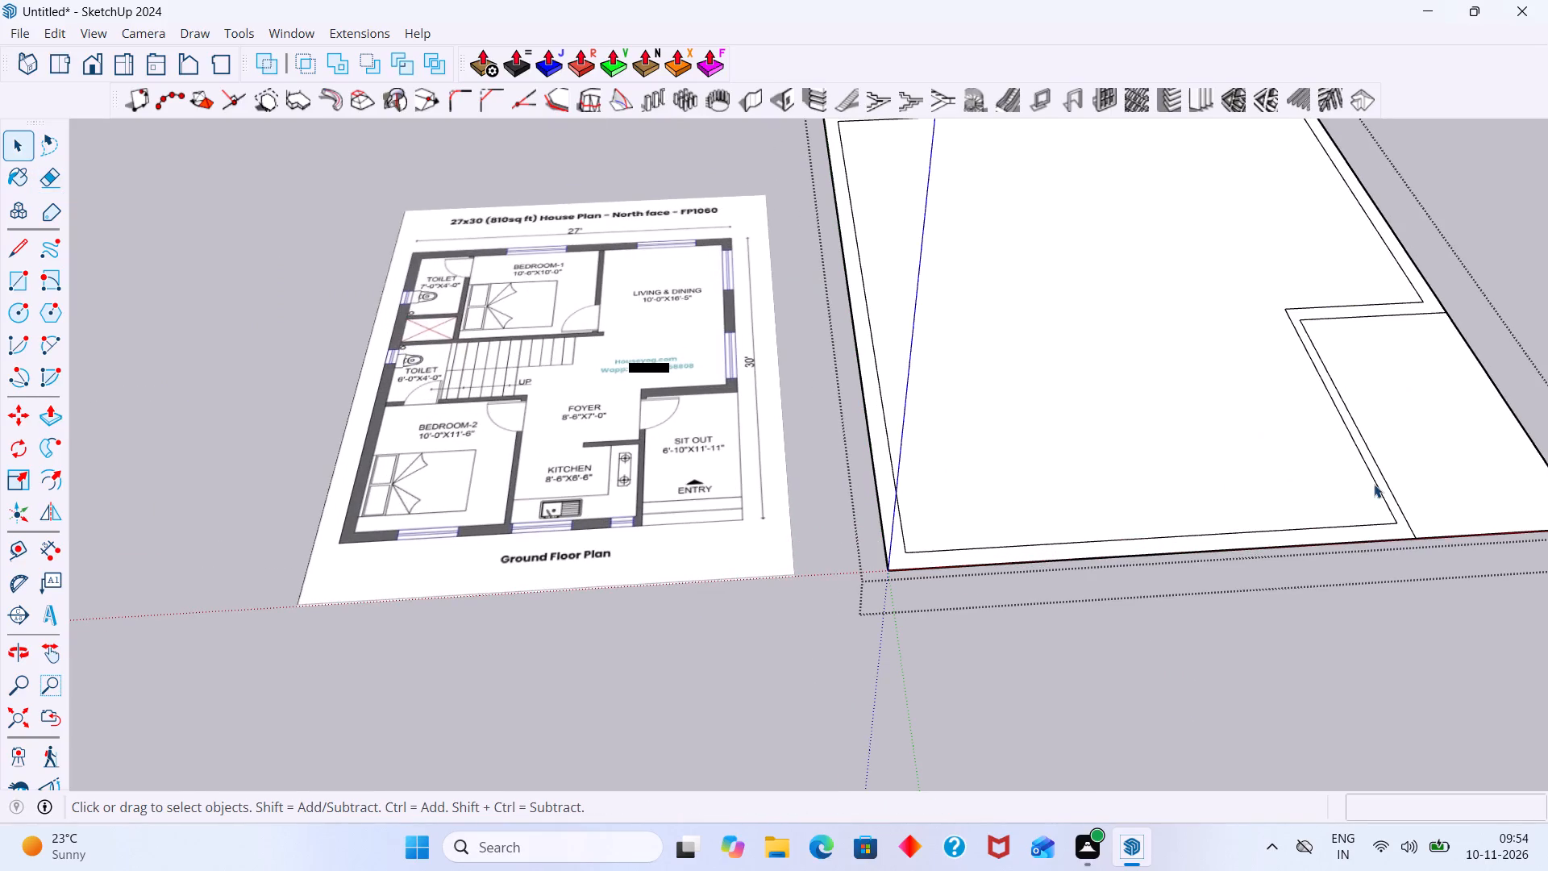
pyautogui.press('l')
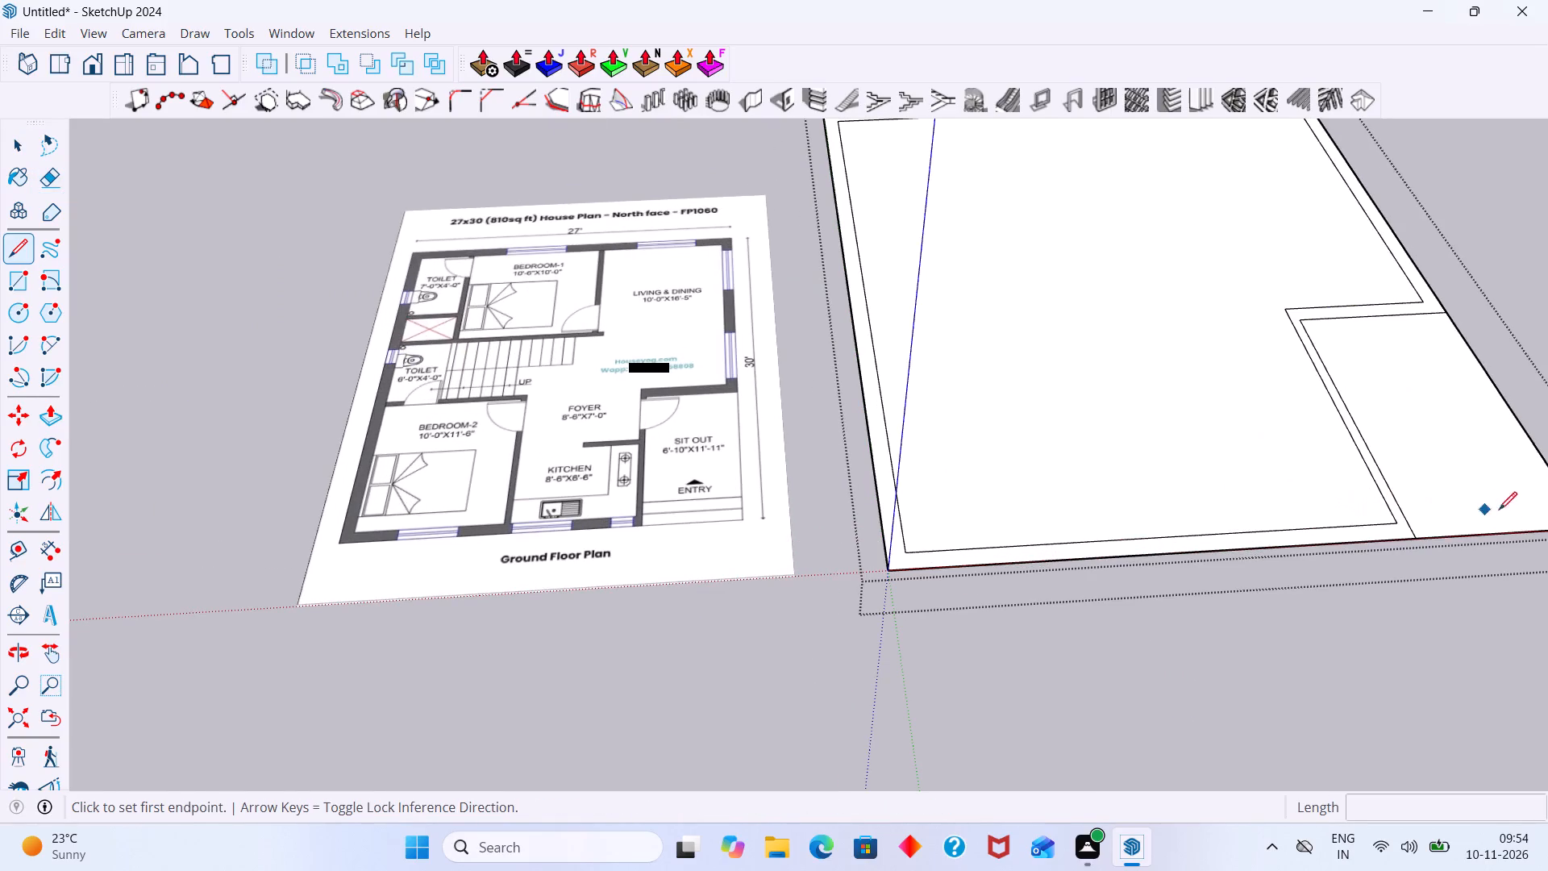
pyautogui.scroll(3, 1417, 531)
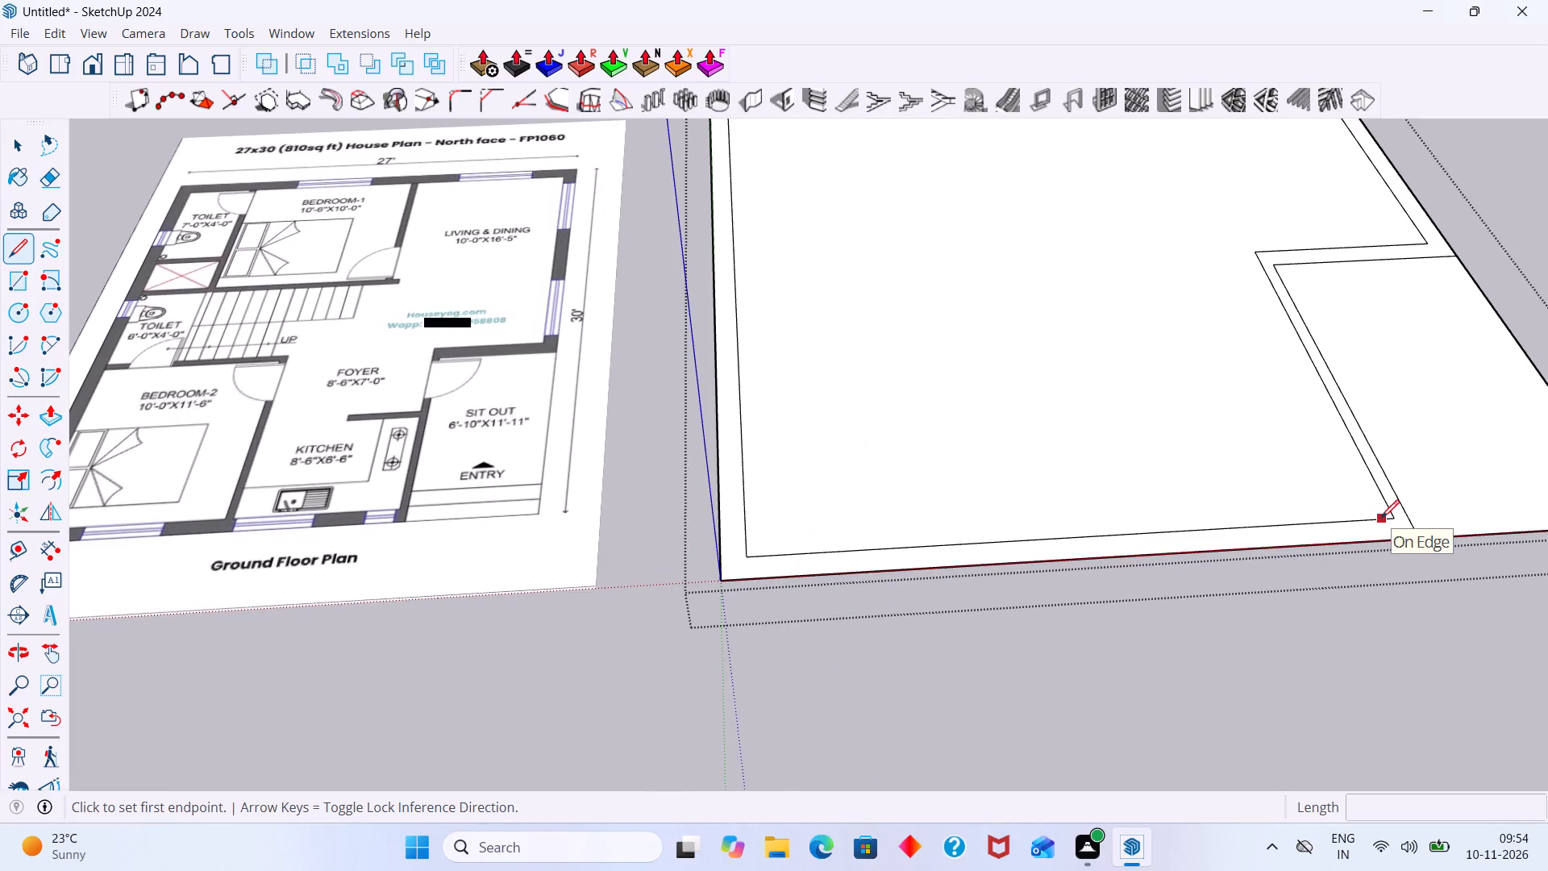
pyautogui.click(1381, 518)
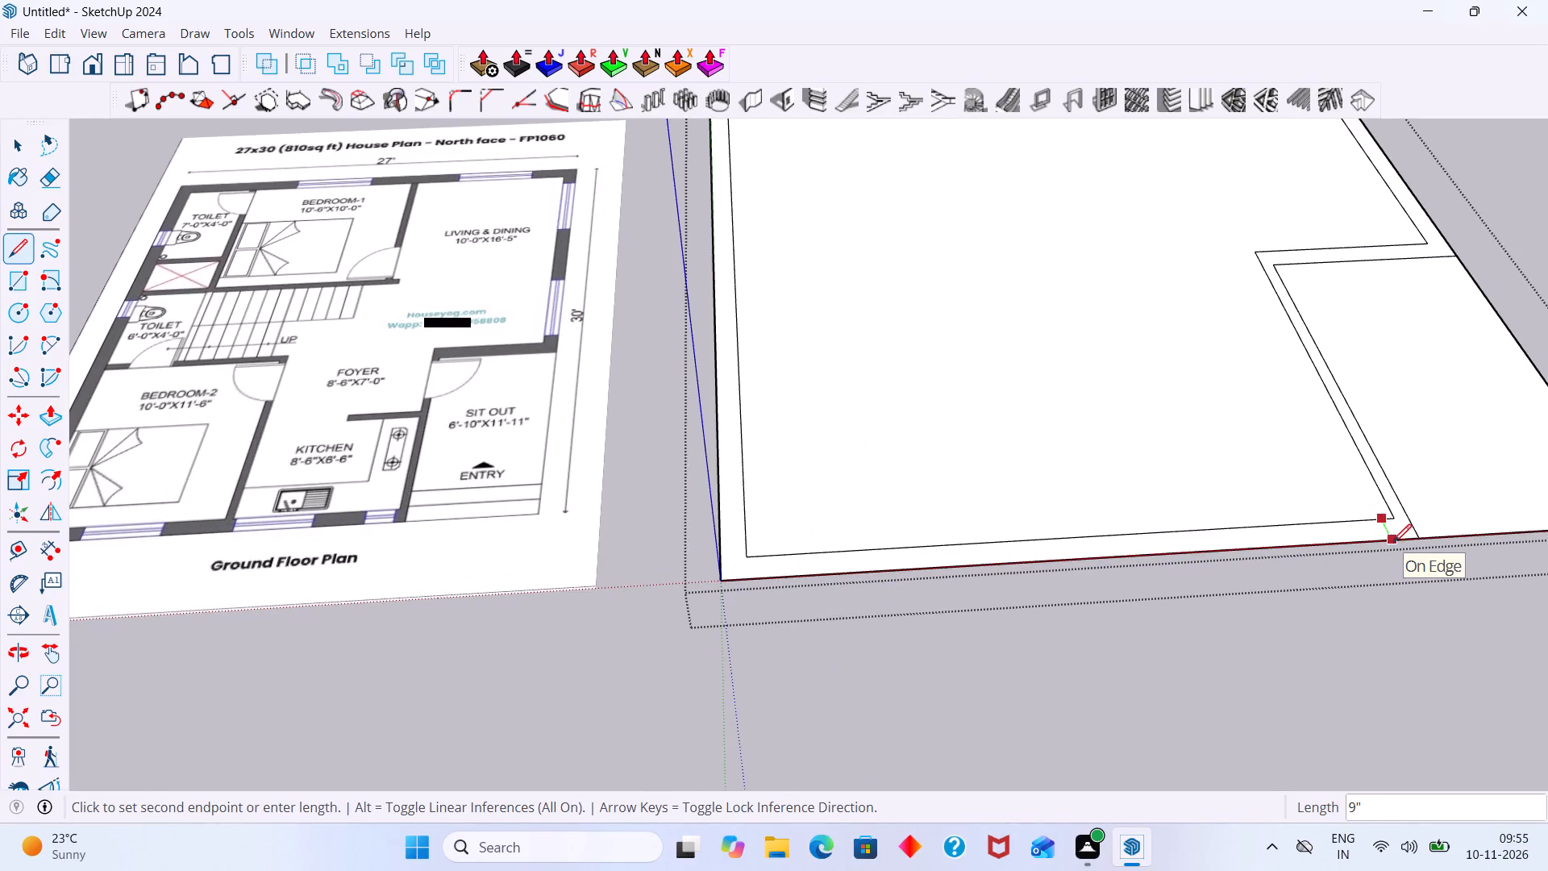
pyautogui.click(1393, 542)
pyautogui.press('space')
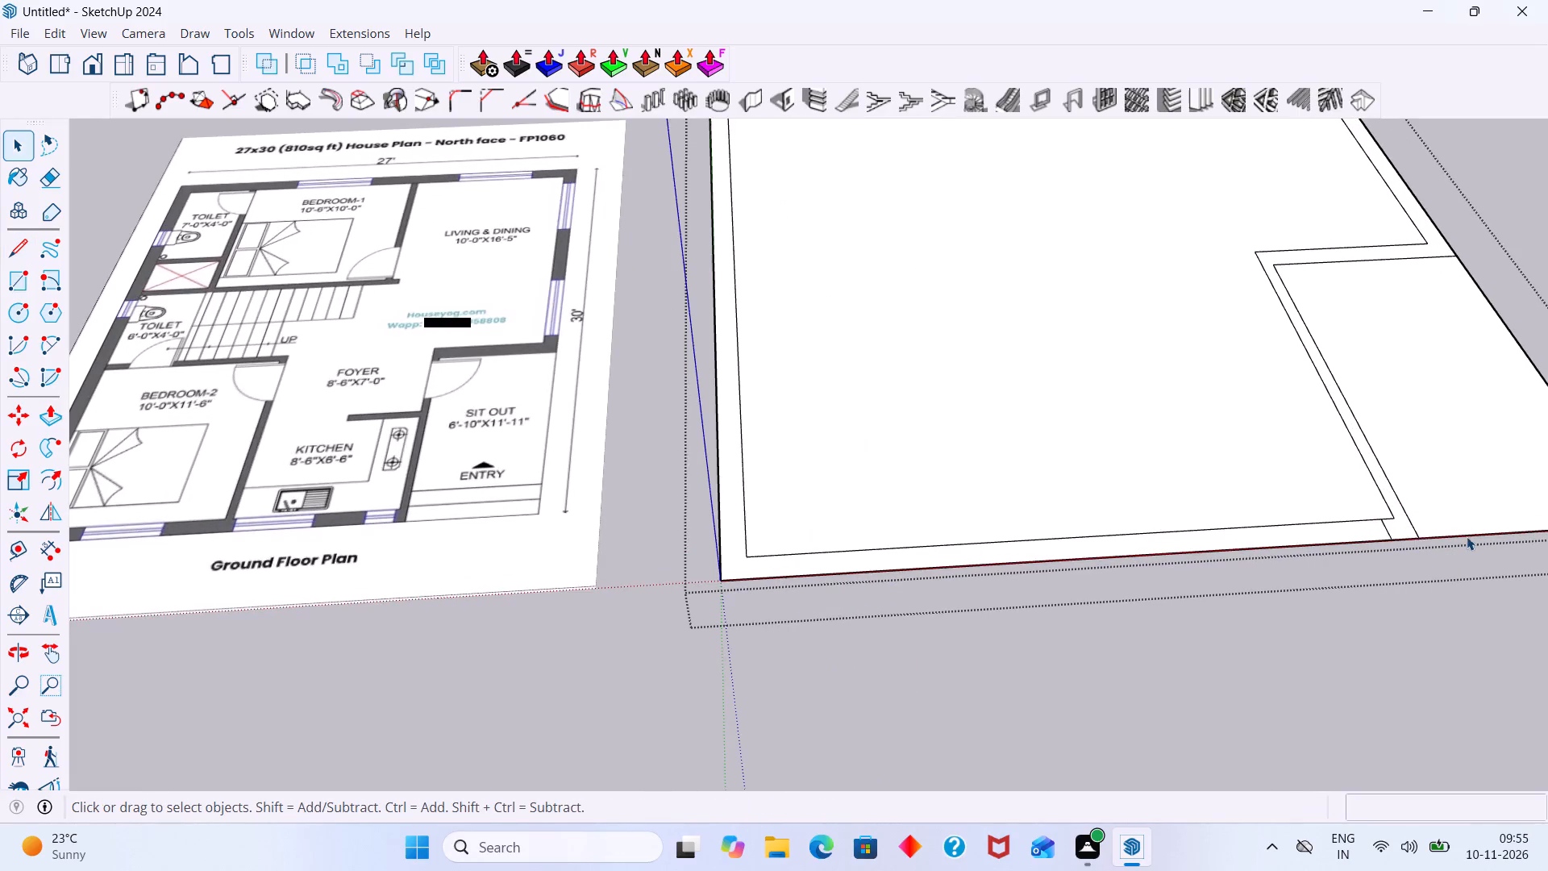
# Copy the 9" window side line 2' along the front wall, away from the sit out.
pyautogui.scroll(-5, 1434, 472)
pyautogui.keyDown('shift'); pyautogui.moveTo(1376, 452); pyautogui.dragTo(1311, 463, button='middle'); pyautogui.keyUp('shift')
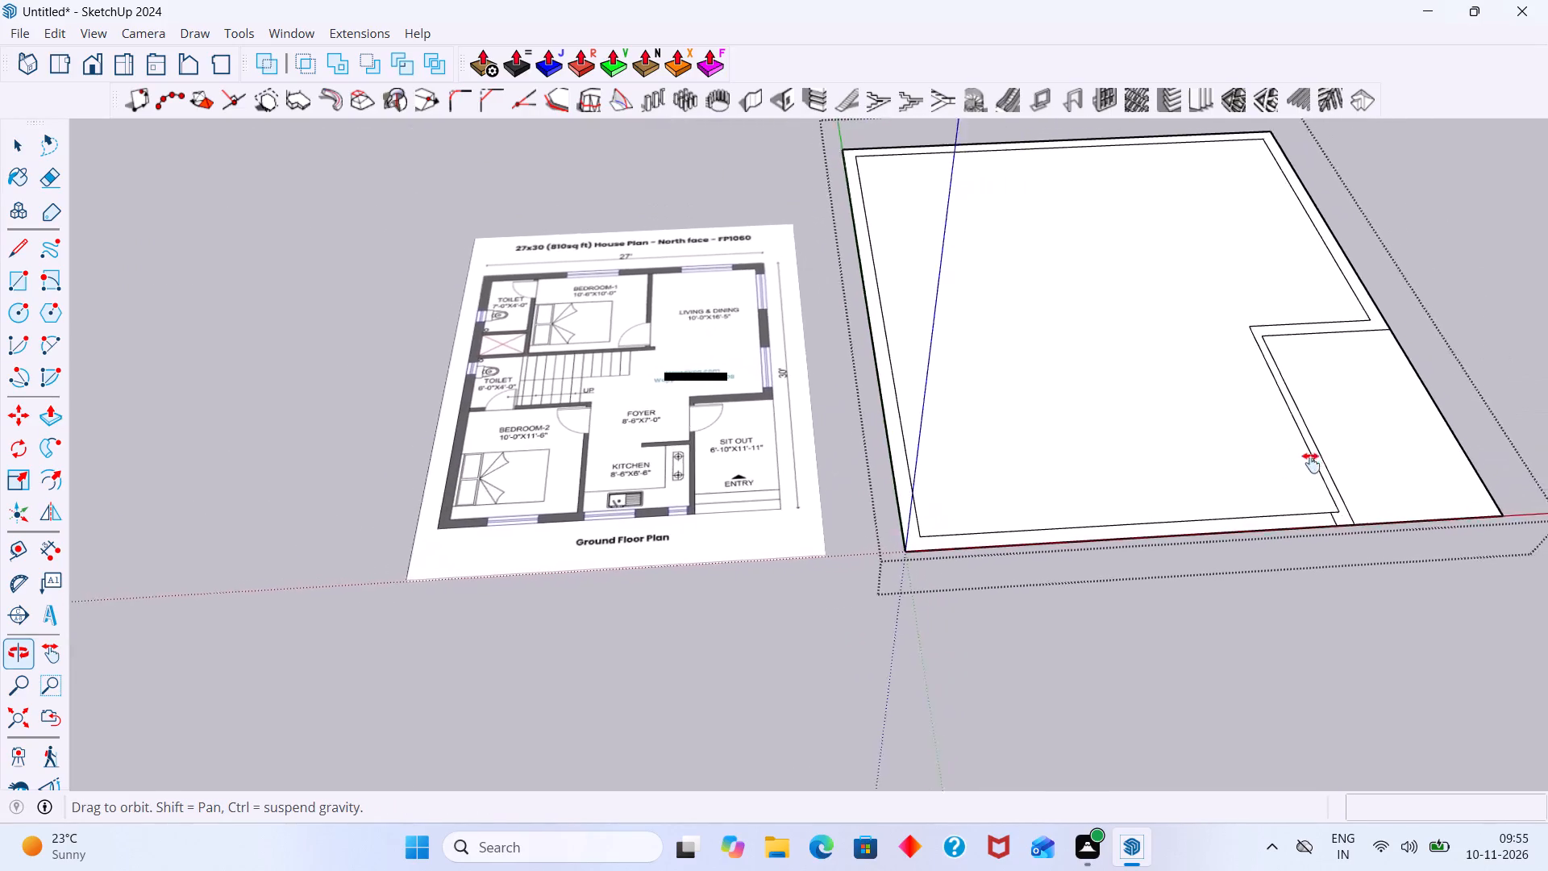
pyautogui.keyDown('shift'); pyautogui.moveTo(1311, 463); pyautogui.dragTo(1292, 471, button='middle'); pyautogui.keyUp('shift')
pyautogui.moveTo(1327, 498); pyautogui.dragTo(1345, 497, button='middle')
pyautogui.moveTo(1335, 489); pyautogui.dragTo(1275, 483, button='middle')
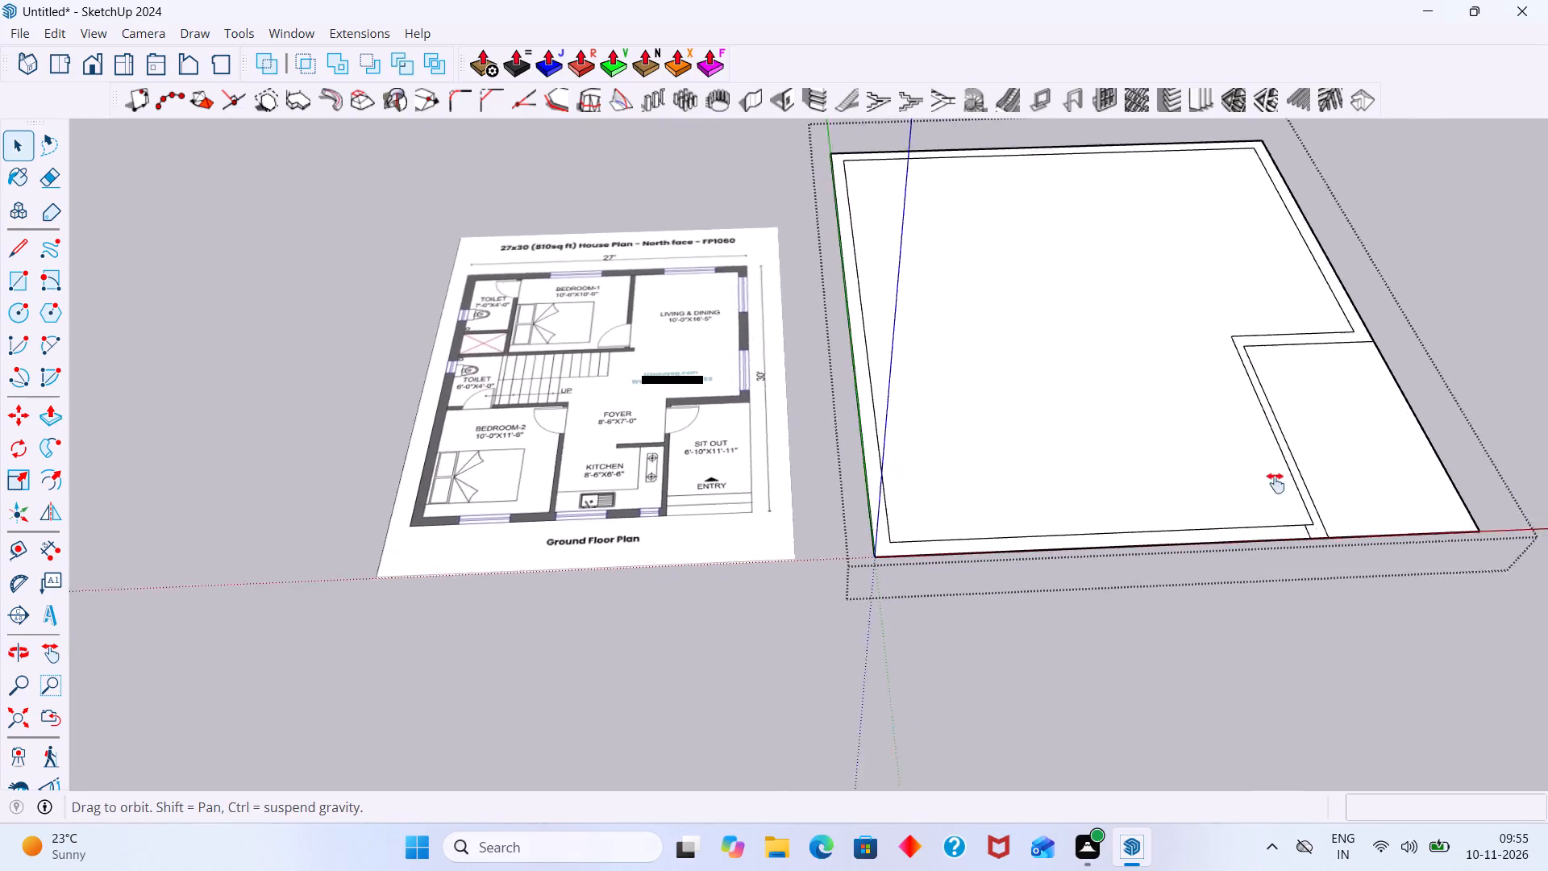
pyautogui.moveTo(1275, 483); pyautogui.dragTo(1230, 482, button='middle')
pyautogui.scroll(1, 1234, 434)
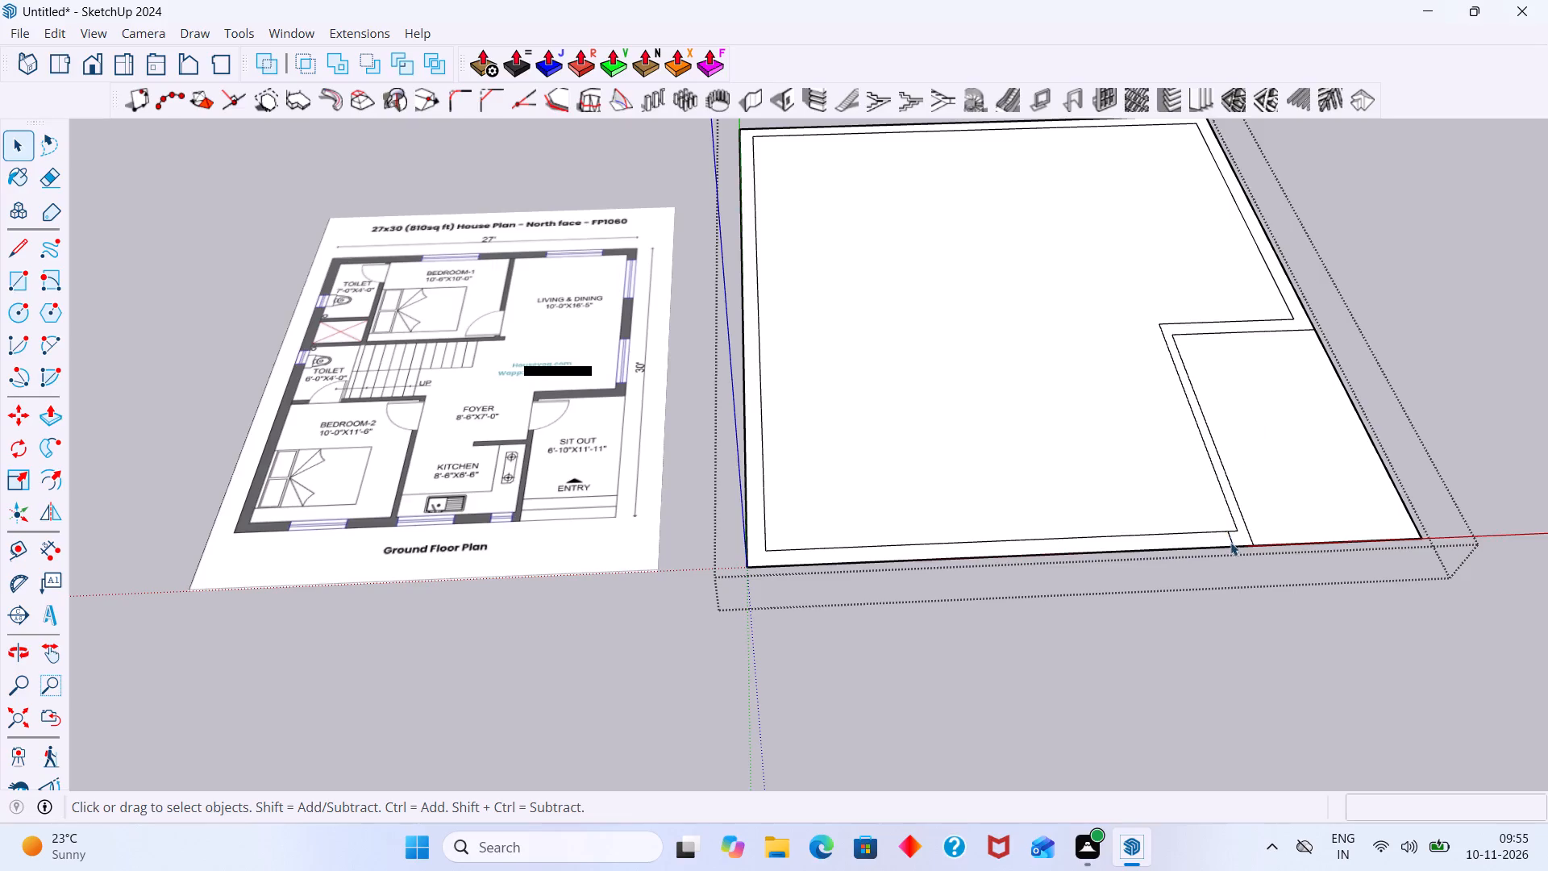
pyautogui.scroll(3, 1234, 557)
pyautogui.scroll(-1, 1229, 540)
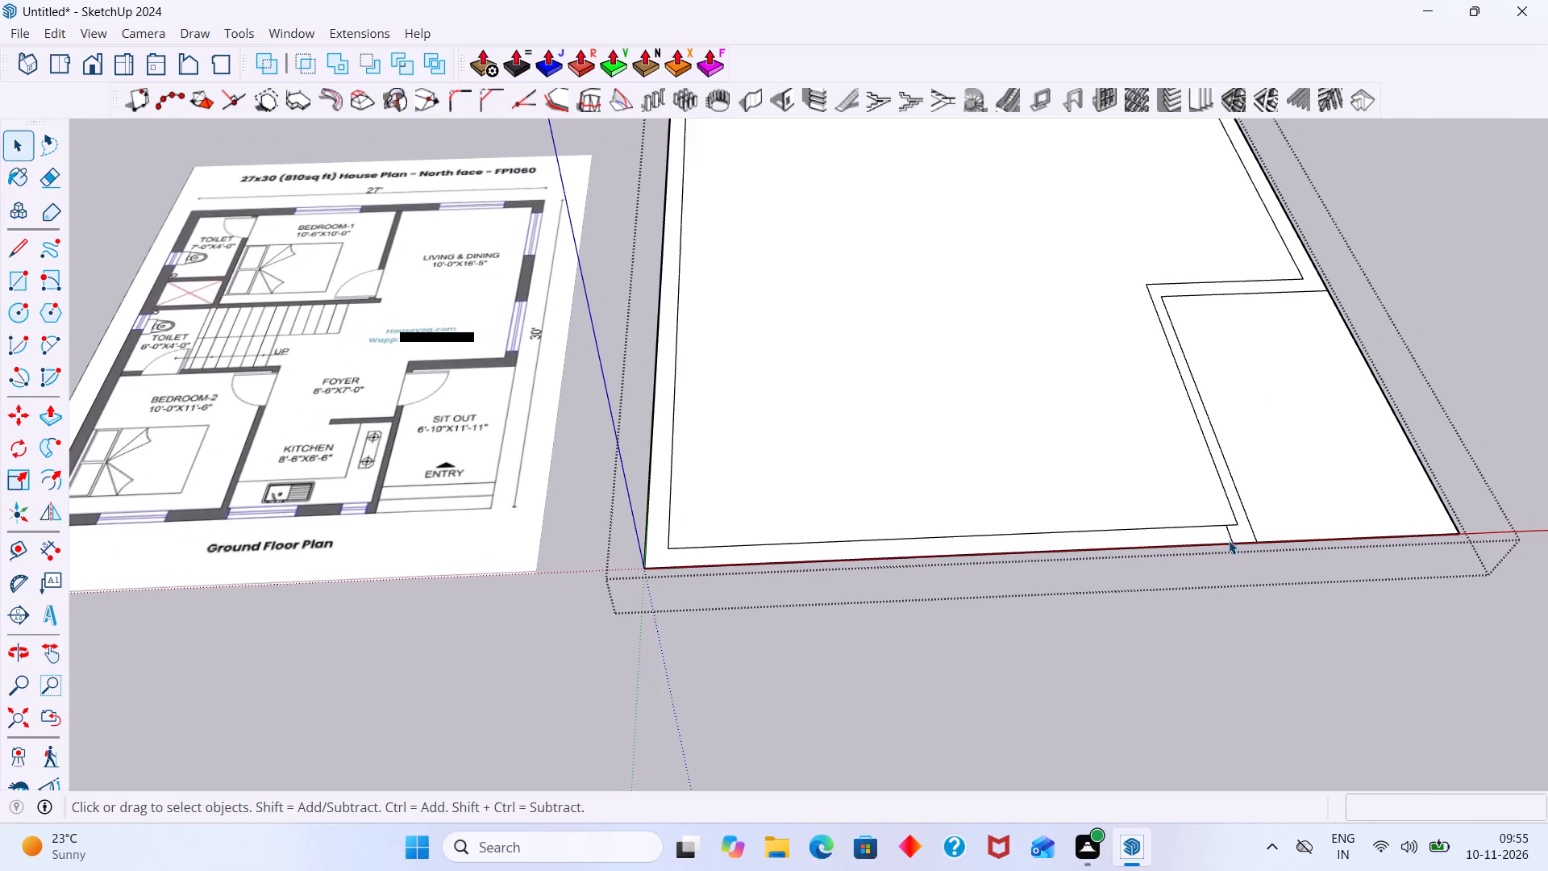
pyautogui.keyDown('shift'); pyautogui.middleClick(1234, 535); pyautogui.keyUp('shift')
pyautogui.keyDown('shift'); pyautogui.moveTo(1281, 527); pyautogui.dragTo(1289, 525, button='middle'); pyautogui.keyUp('shift')
pyautogui.scroll(1, 1242, 539)
pyautogui.press('t')
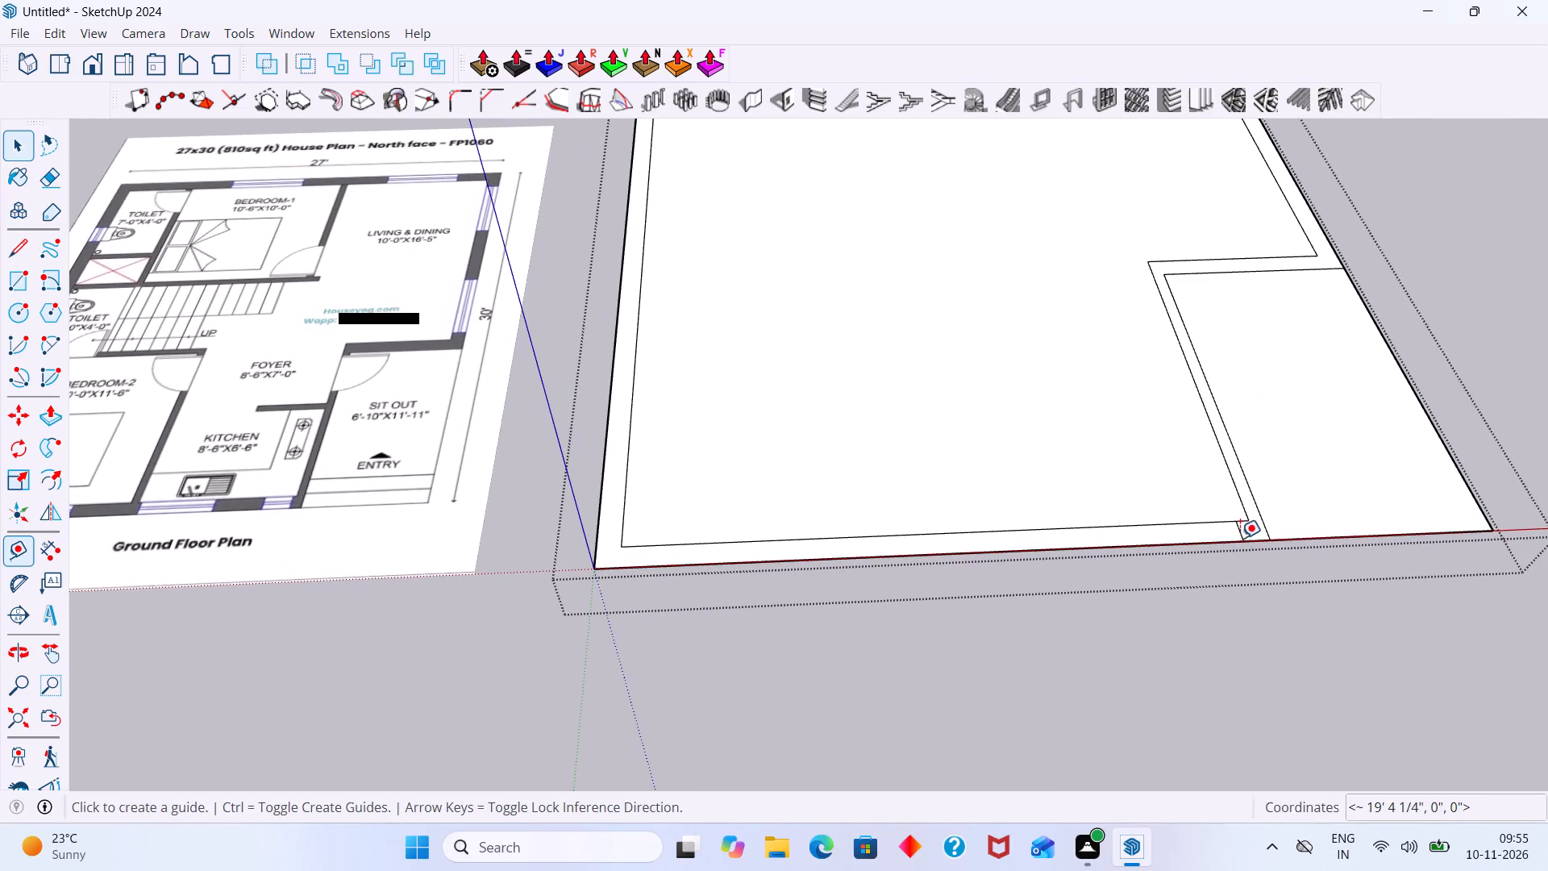
pyautogui.scroll(5, 1239, 538)
pyautogui.press('space')
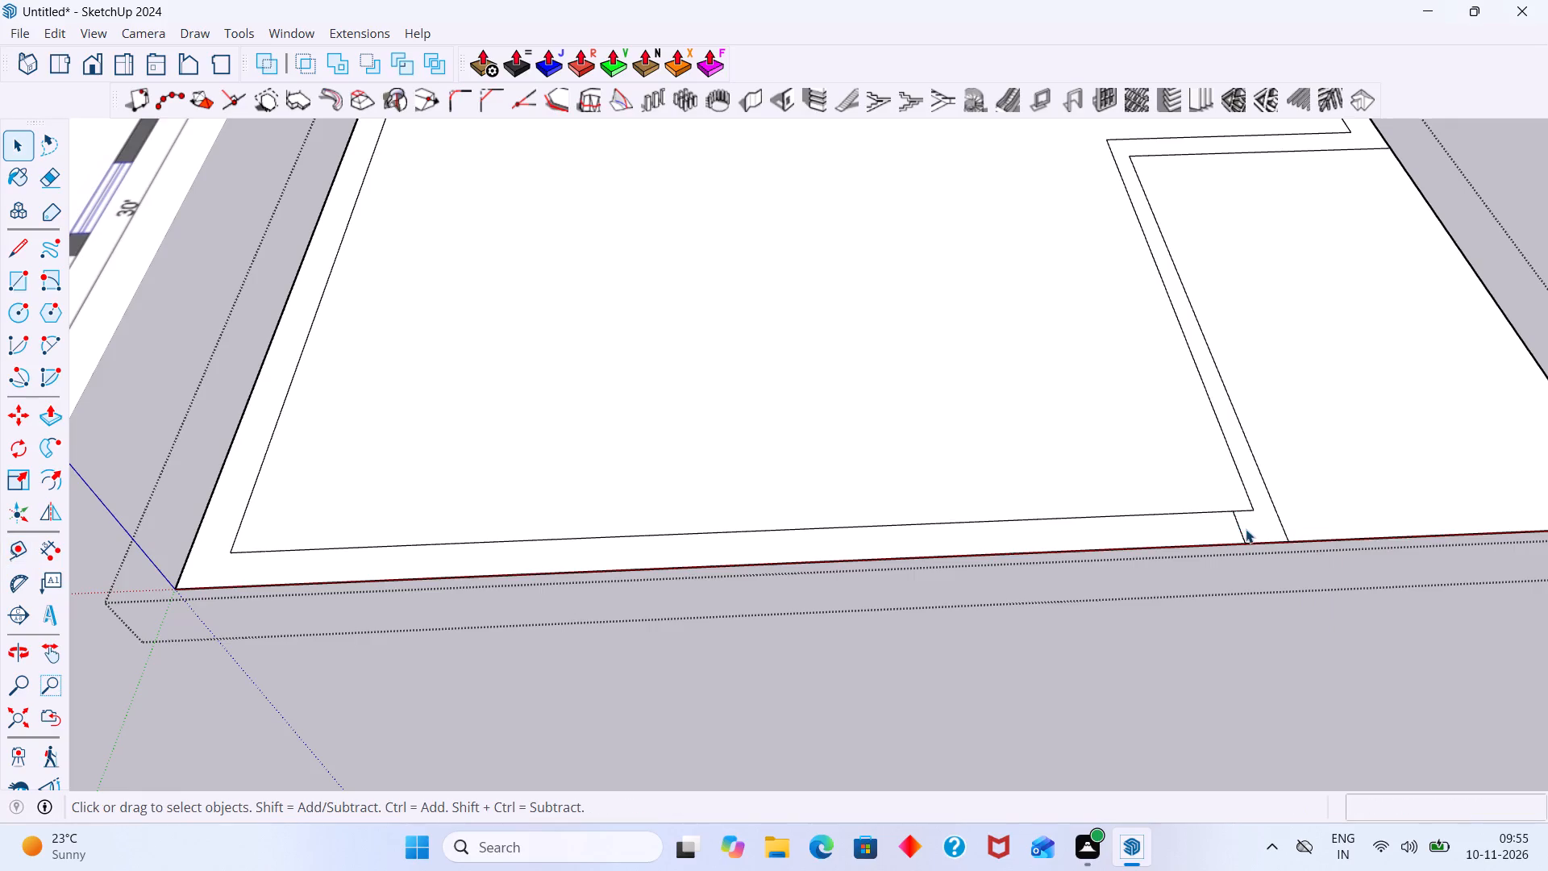
pyautogui.click(1243, 534)
pyautogui.press('m')
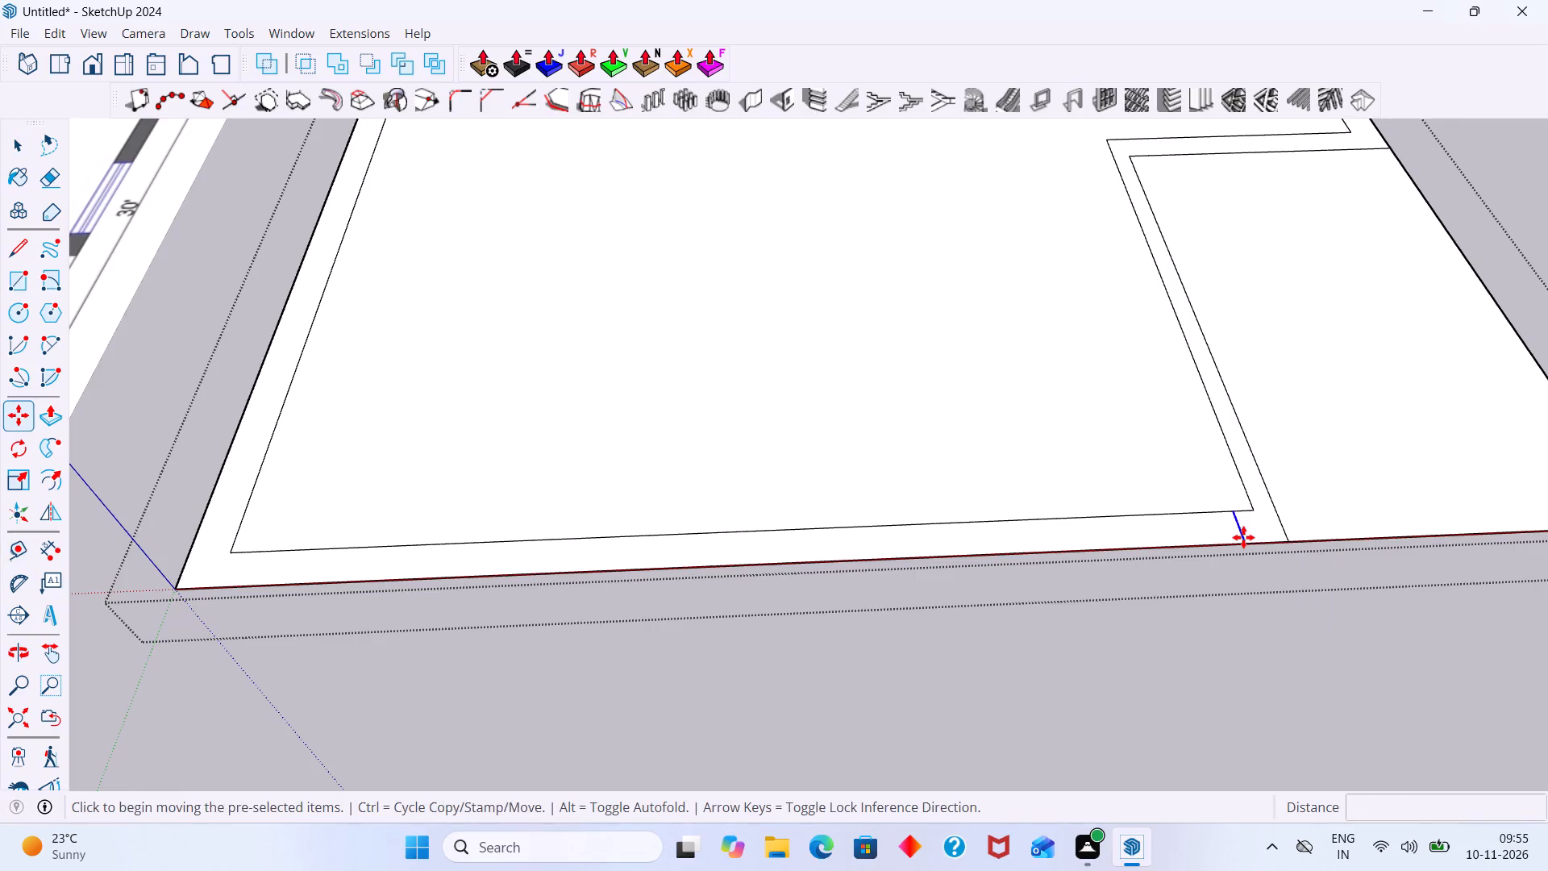
pyautogui.click(1243, 537)
pyautogui.scroll(-1, 1164, 538)
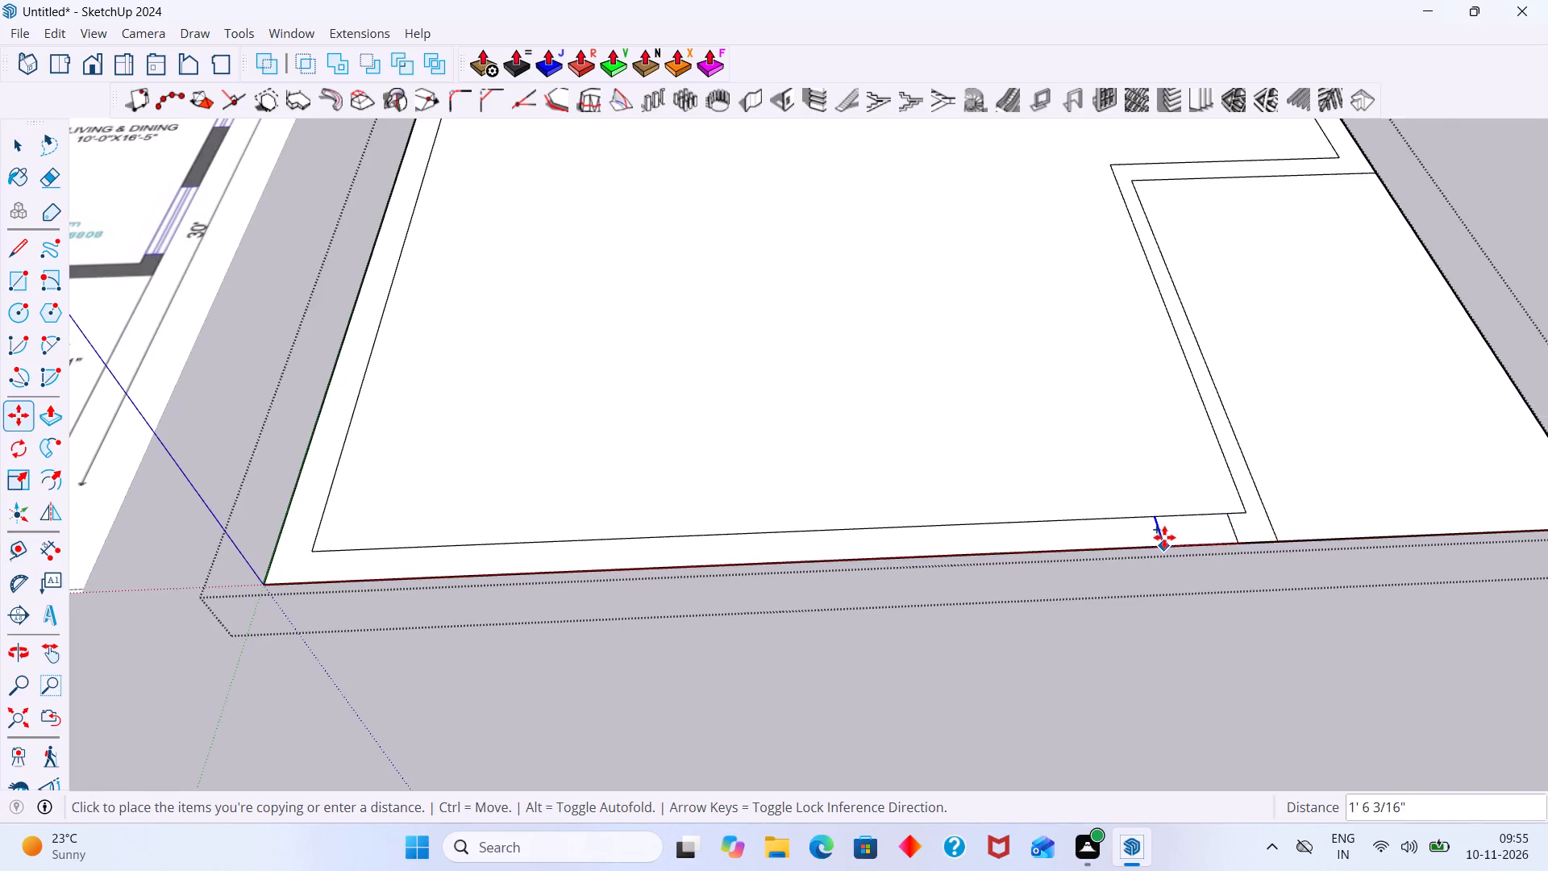
pyautogui.scroll(-4, 1164, 536)
pyautogui.keyDown('shift'); pyautogui.moveTo(1171, 571); pyautogui.dragTo(1227, 544, button='middle'); pyautogui.keyUp('shift')
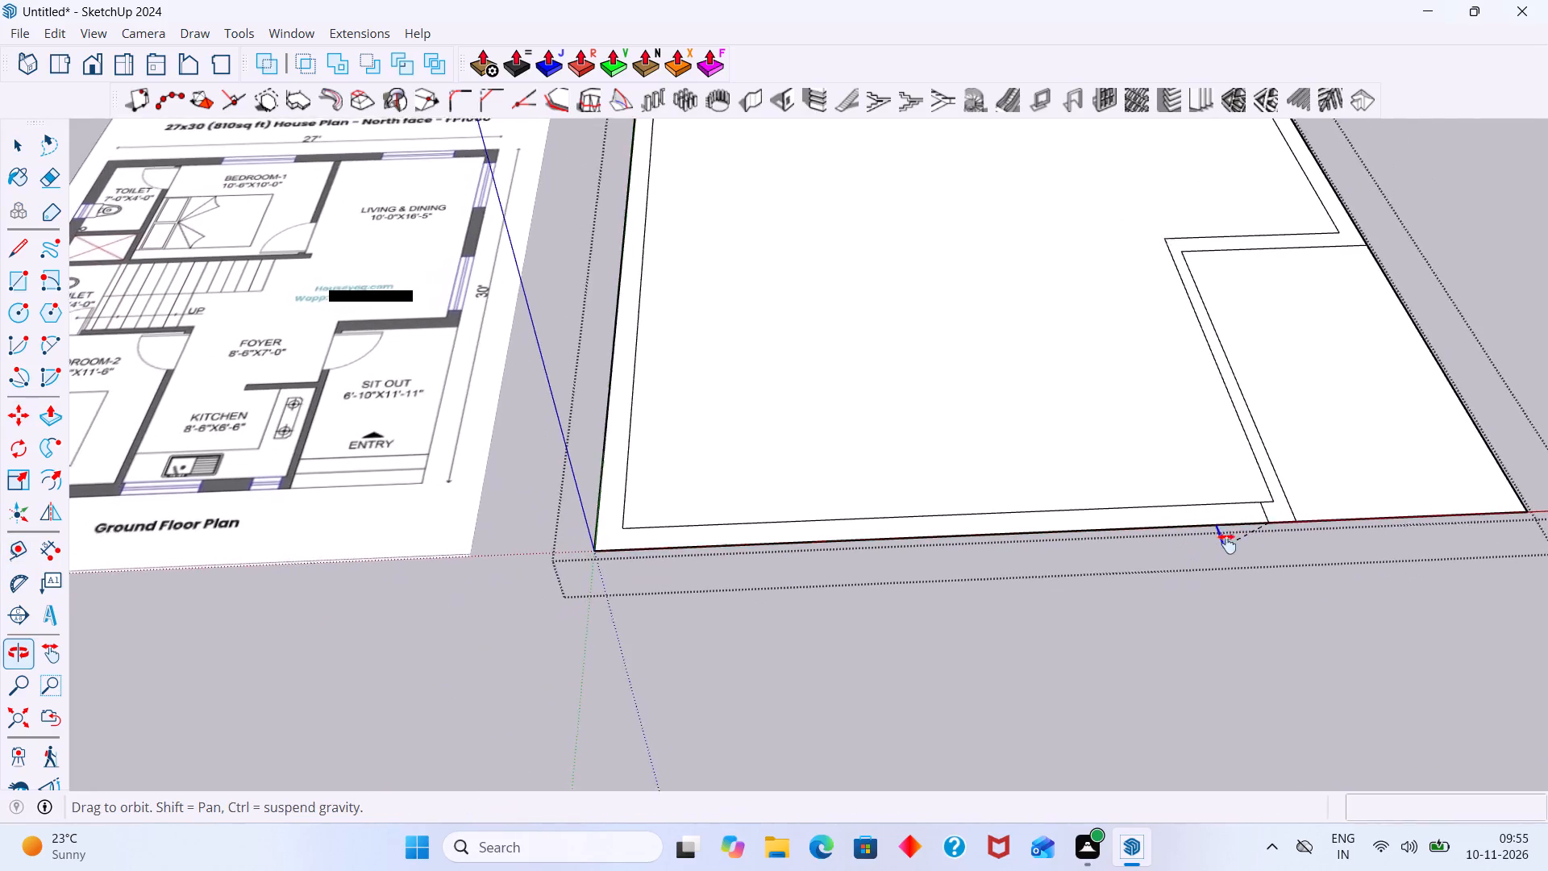
pyautogui.keyDown('shift'); pyautogui.moveTo(1227, 544); pyautogui.dragTo(1228, 542, button='middle'); pyautogui.keyUp('shift')
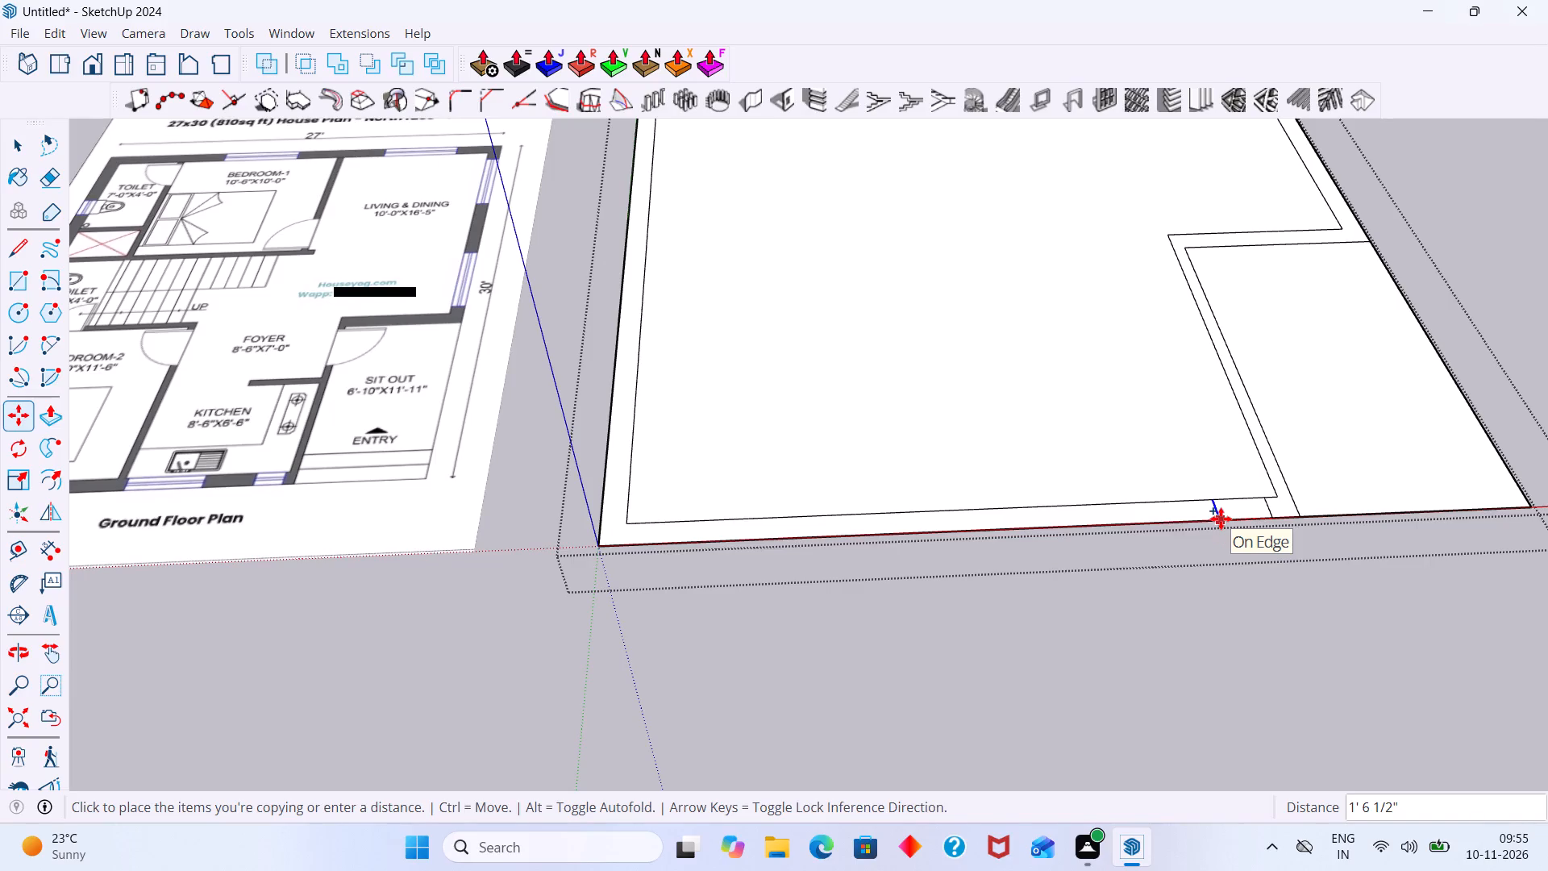
pyautogui.write("2'")
pyautogui.press('Return')
pyautogui.press('space')
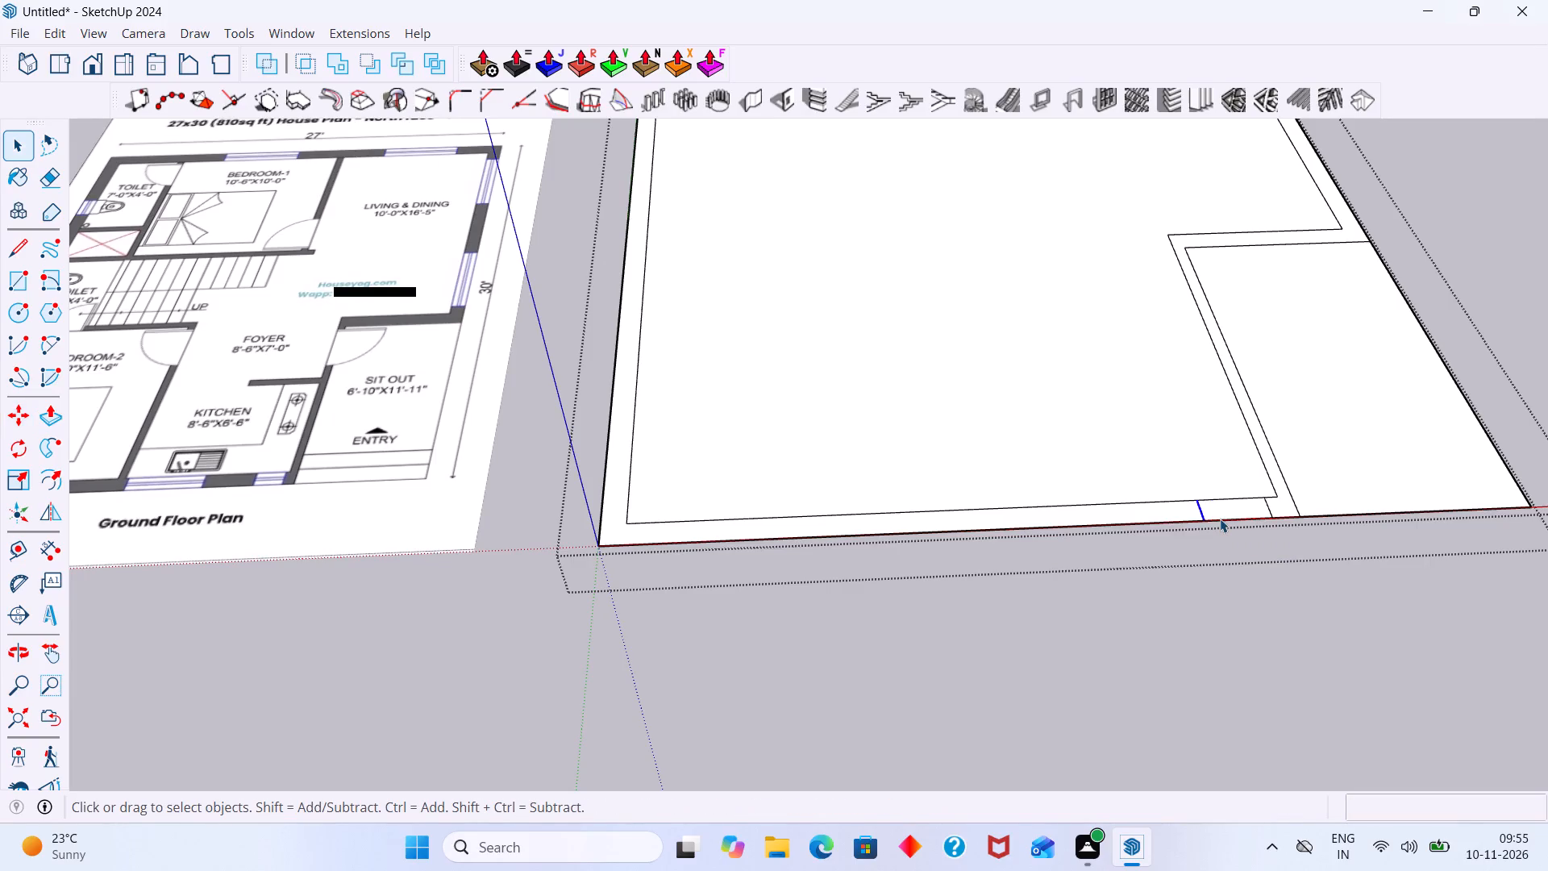
# Draw a 2' centre line between the midpoints of the two kitchen window side lines.
pyautogui.press('l')
pyautogui.scroll(4, 1213, 519)
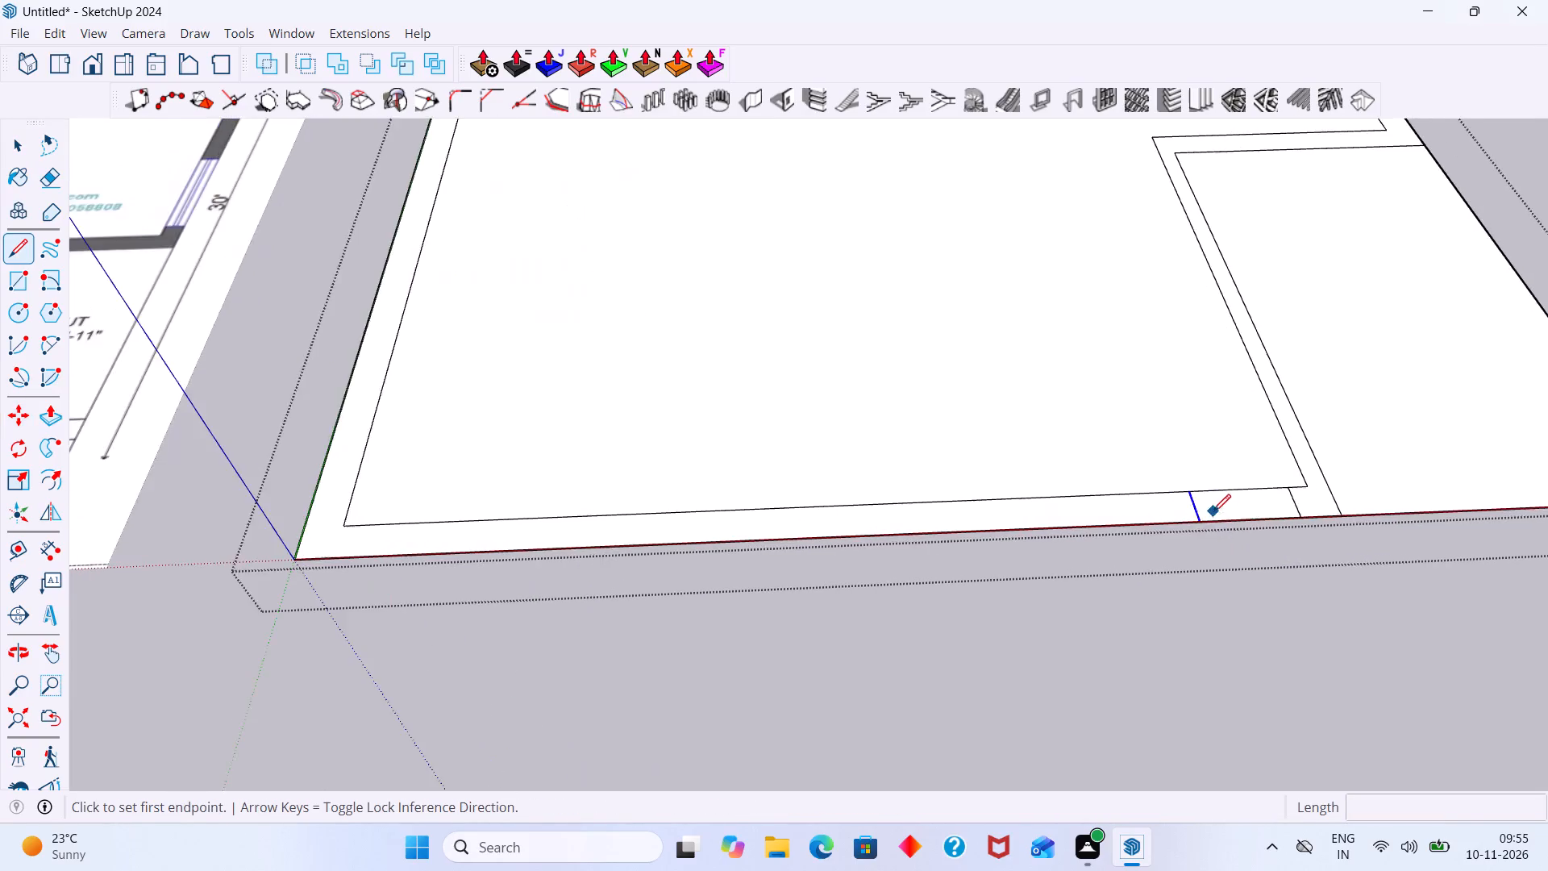
pyautogui.scroll(-5, 1212, 510)
pyautogui.scroll(6, 1209, 506)
pyautogui.click(1199, 506)
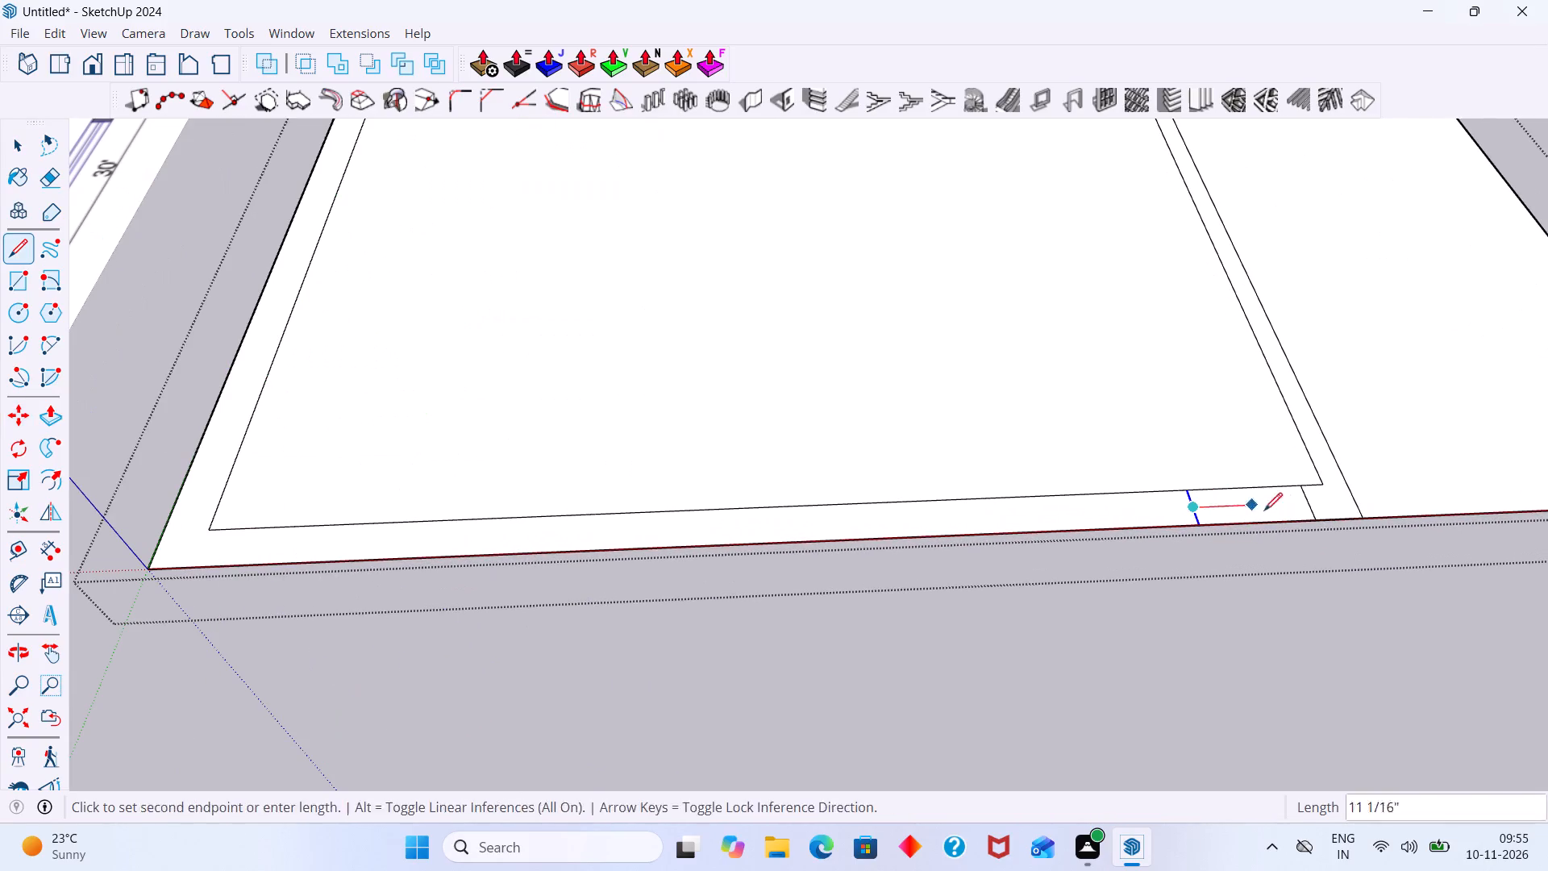
pyautogui.click(1309, 506)
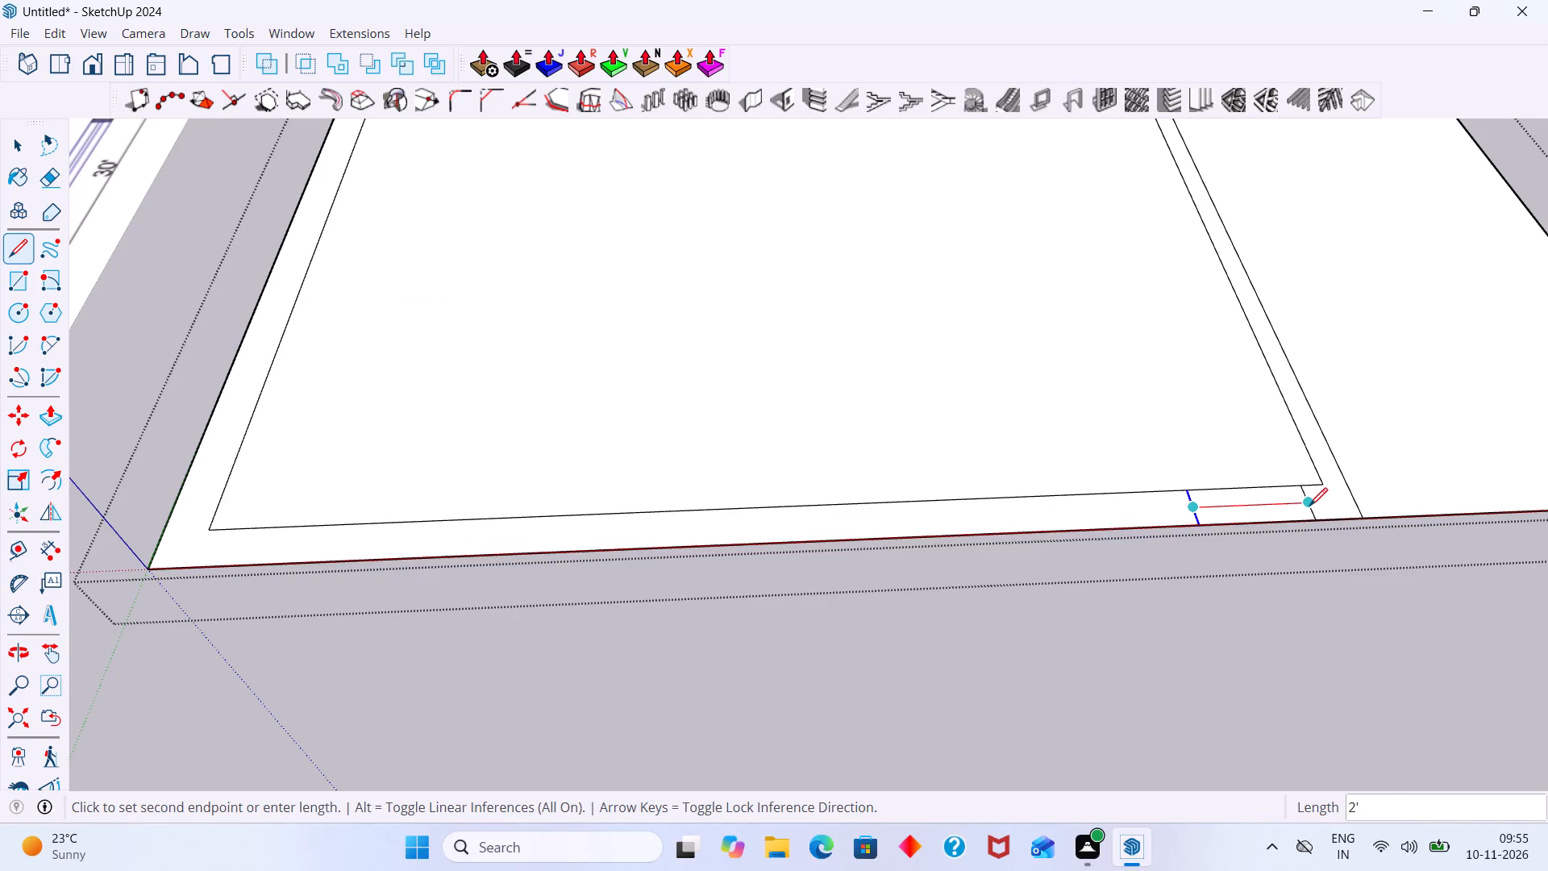
pyautogui.press('space')
# Copy the kitchen window's centre line 1" toward the front wall's outer edge.
pyautogui.scroll(-4, 1276, 507)
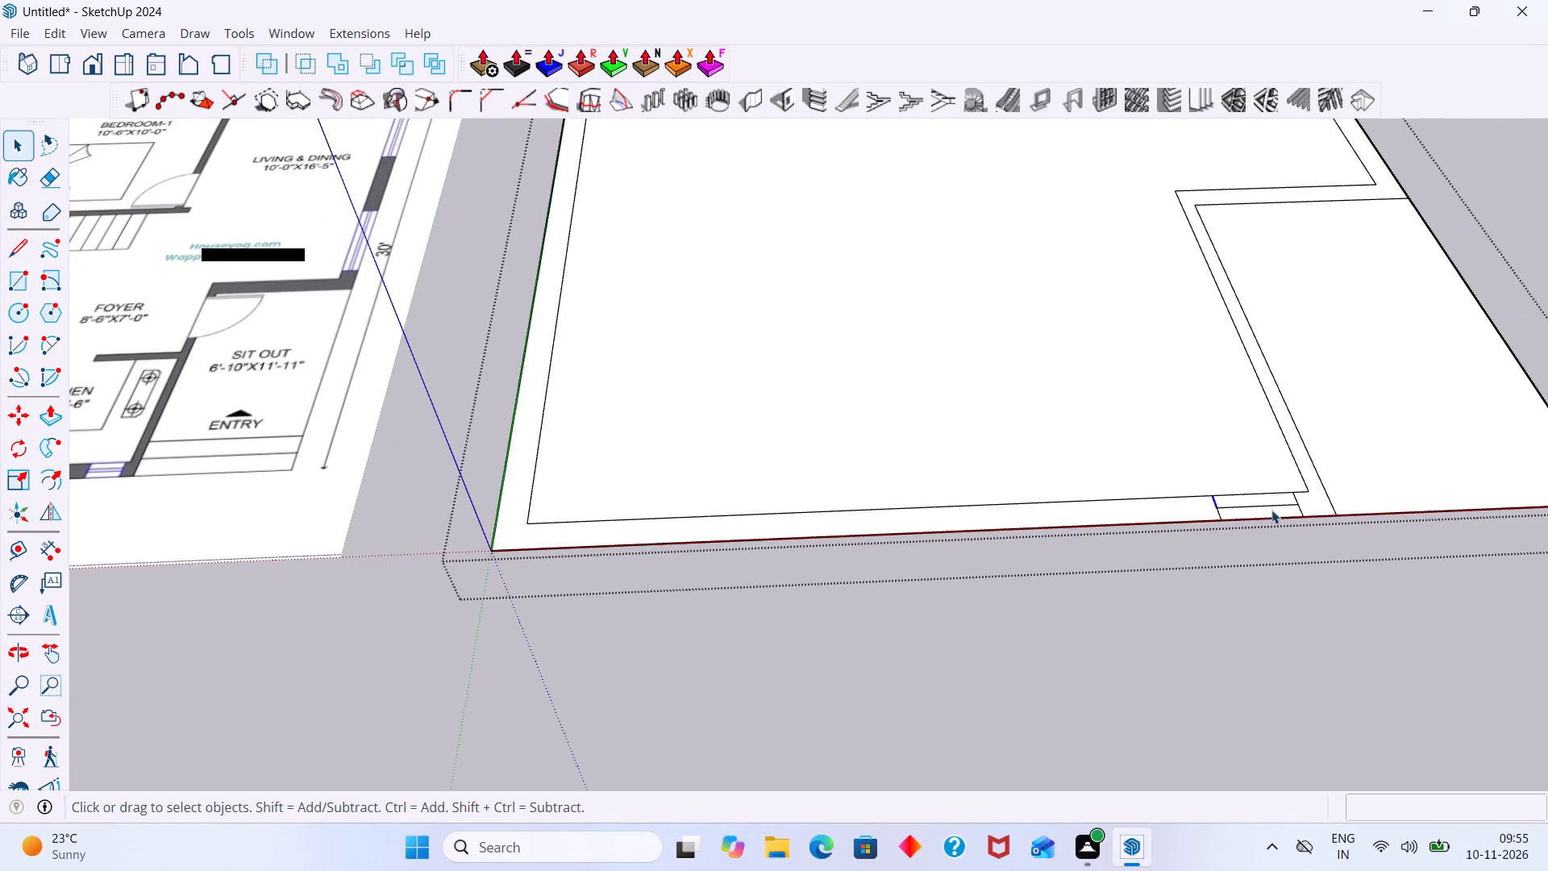
pyautogui.scroll(4, 1258, 515)
pyautogui.click(1250, 498)
pyautogui.click(1247, 501)
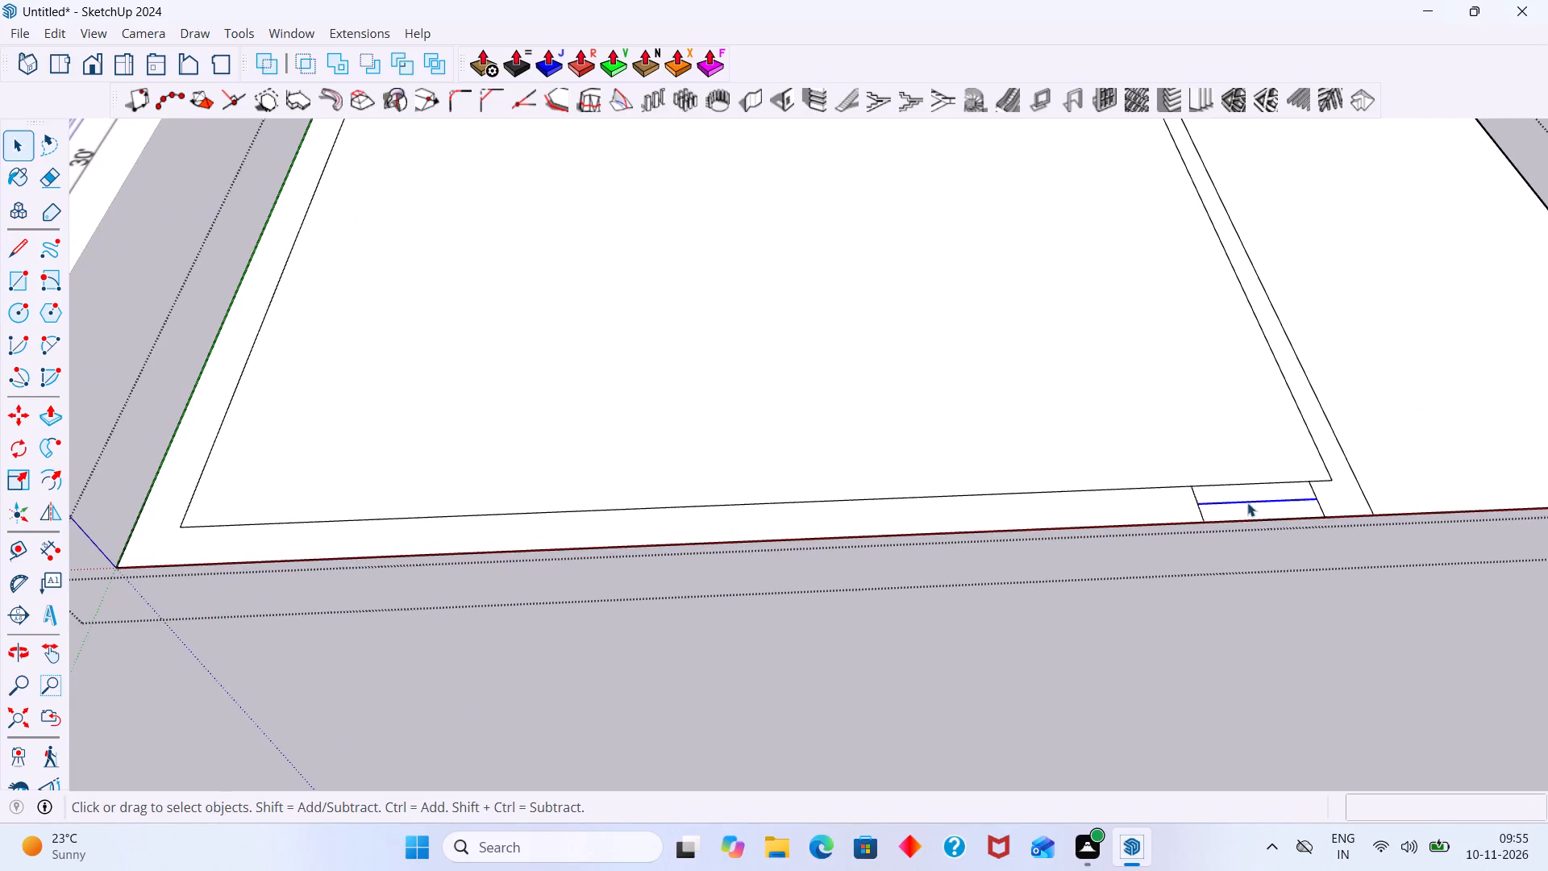
pyautogui.press('m')
pyautogui.click(1248, 503)
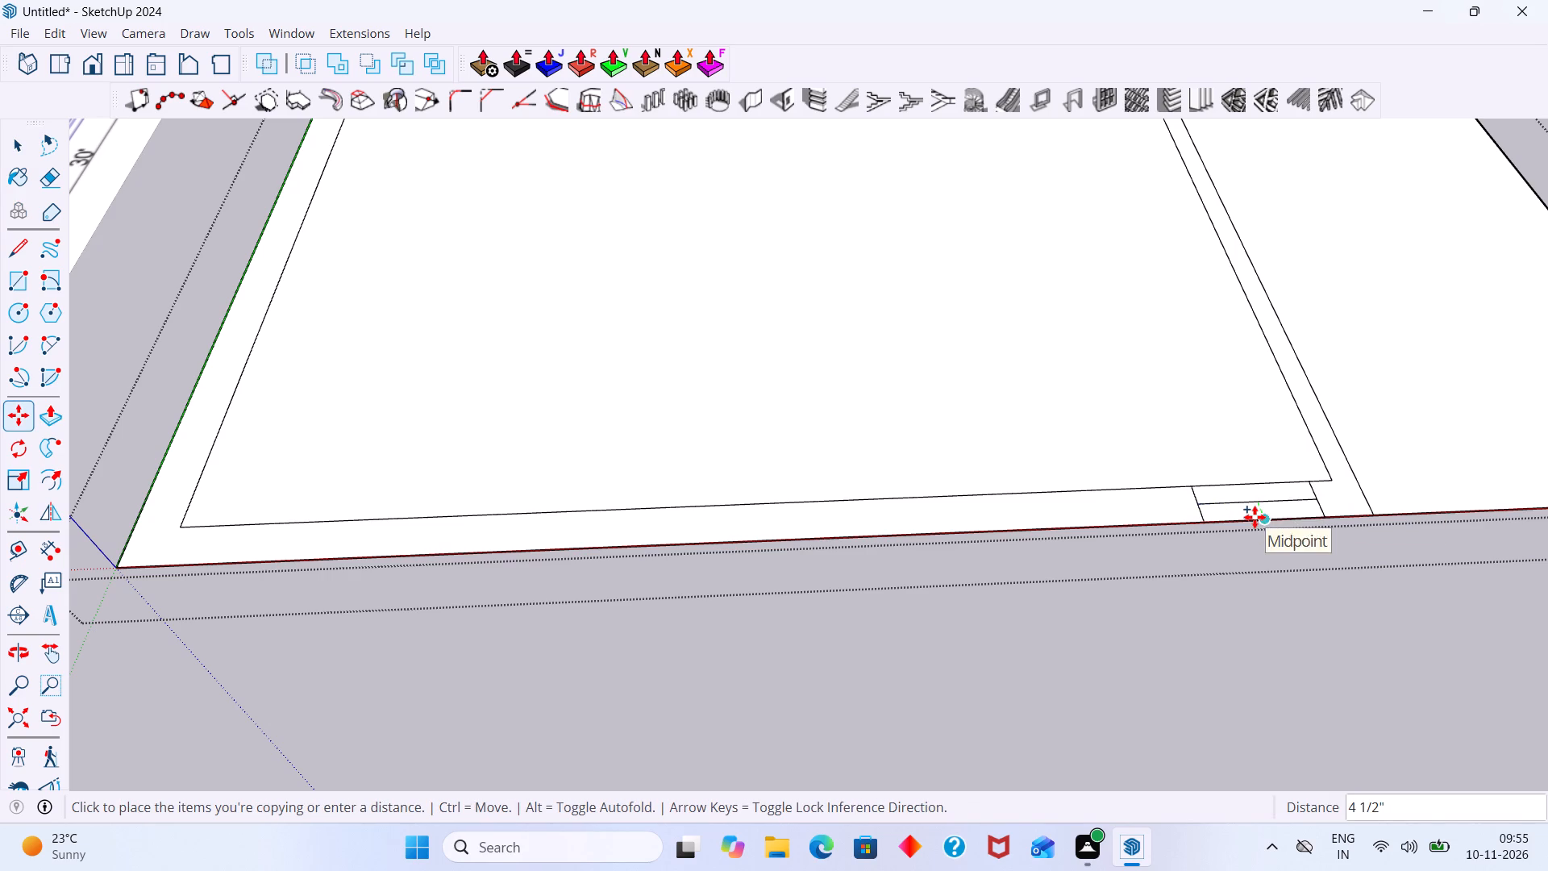
pyautogui.scroll(4, 1255, 511)
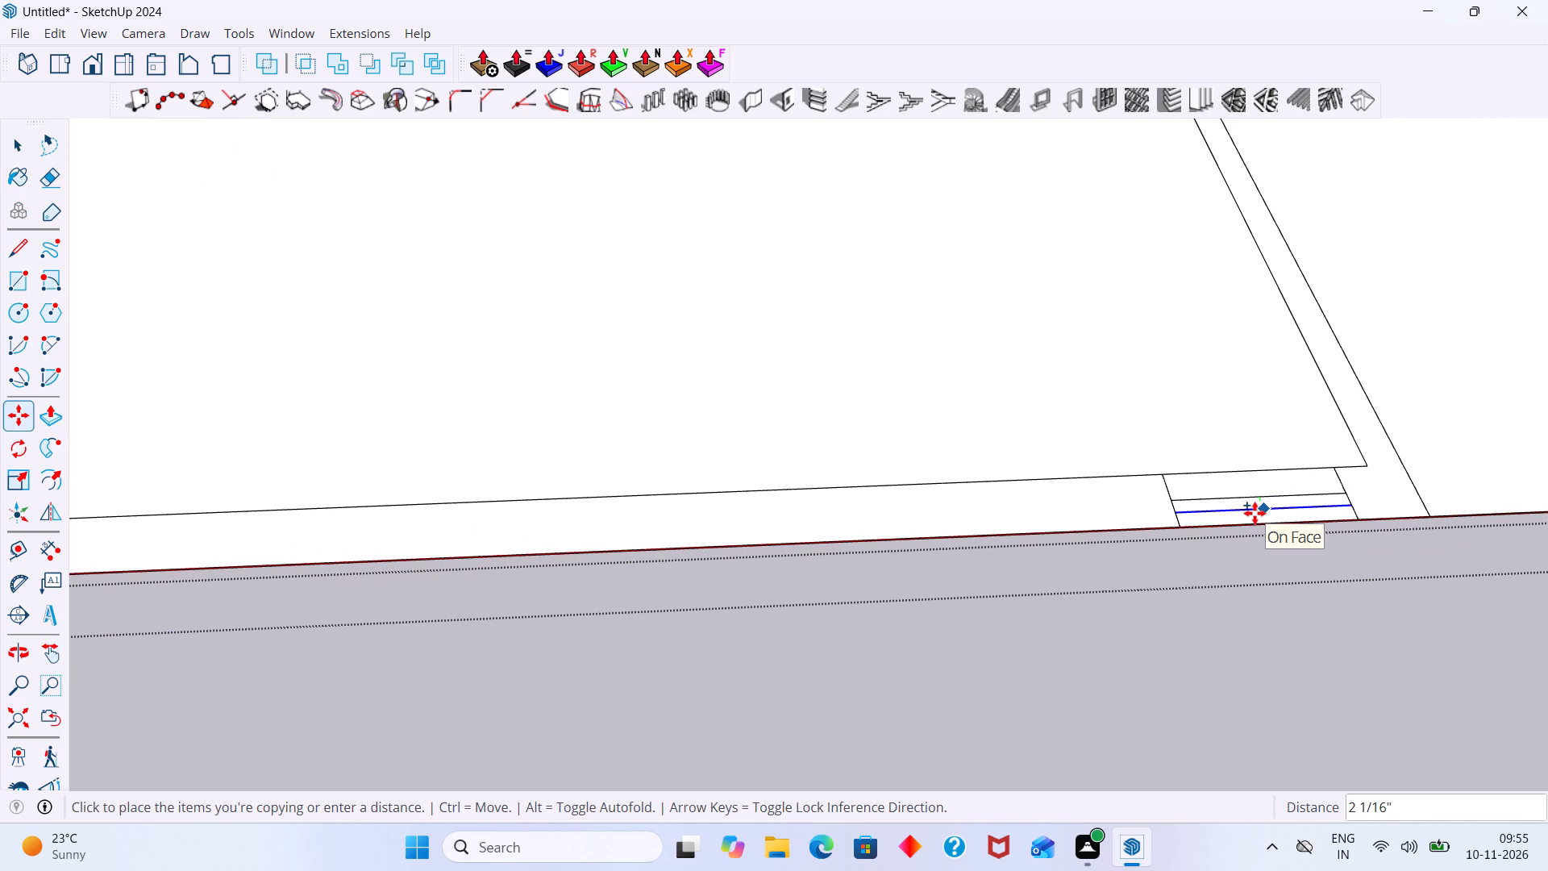
pyautogui.press('1')
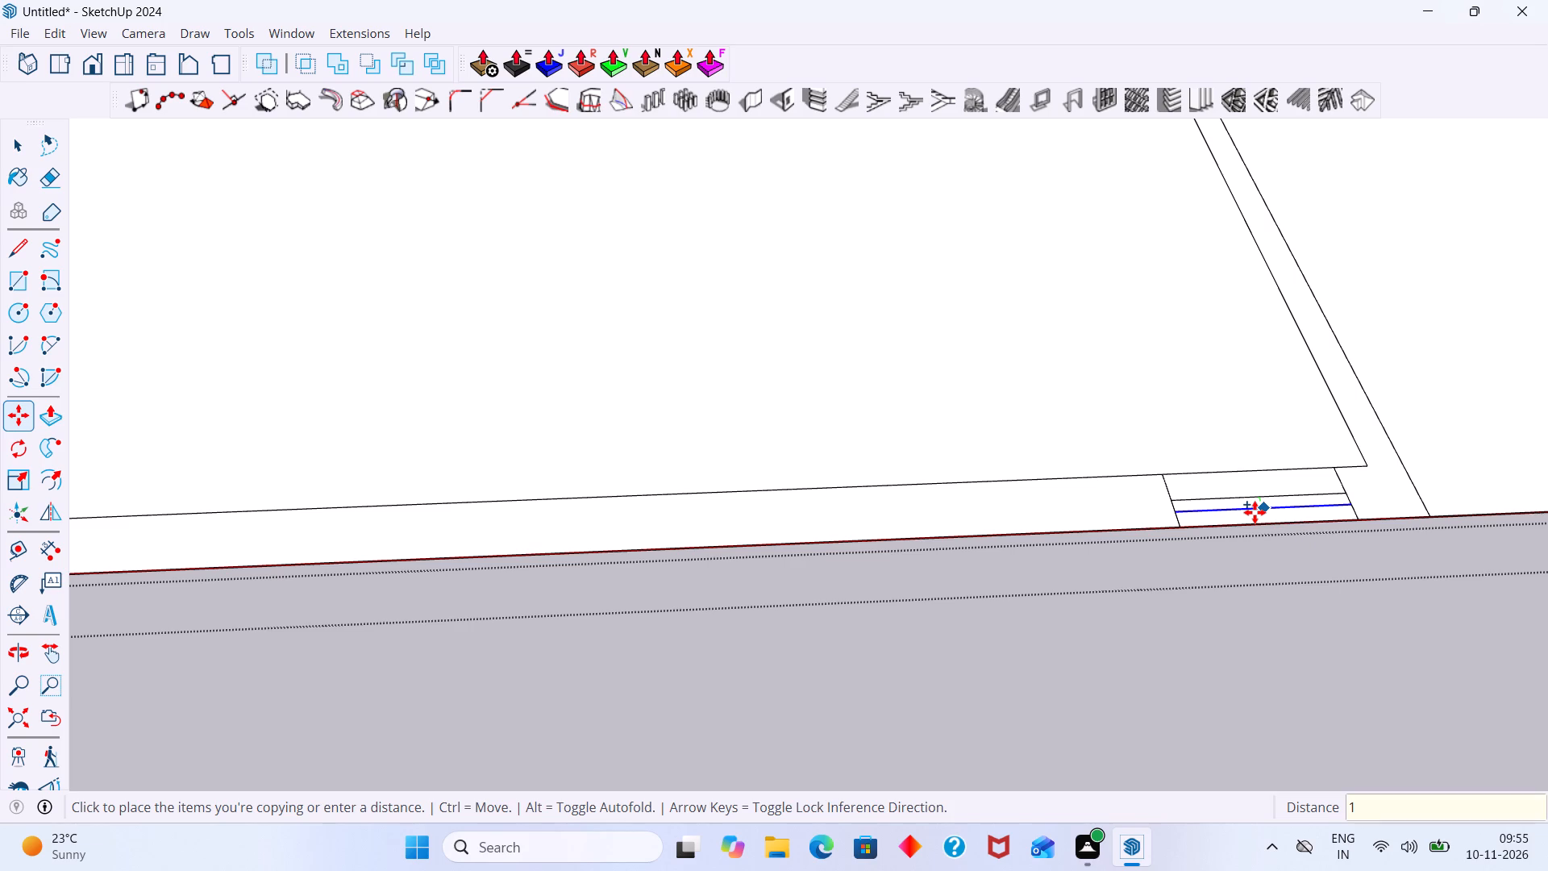
pyautogui.hotkey('shift', '"')
pyautogui.press('Return')
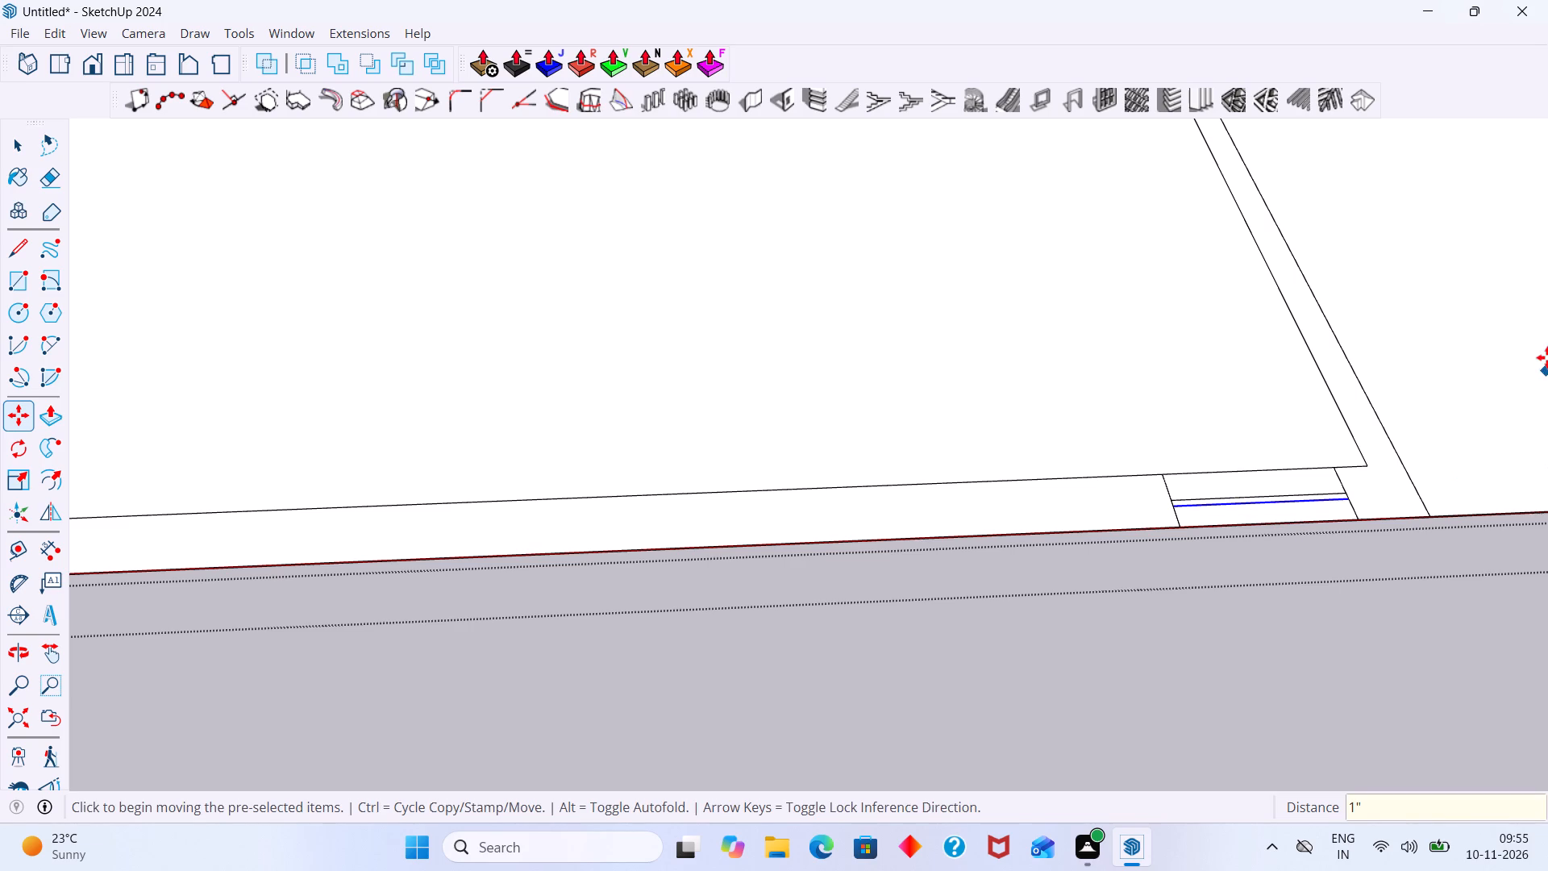
# Copy the kitchen window's centre line 1" toward the front wall's inner edge.
pyautogui.scroll(4, 1348, 438)
pyautogui.scroll(4, 1256, 507)
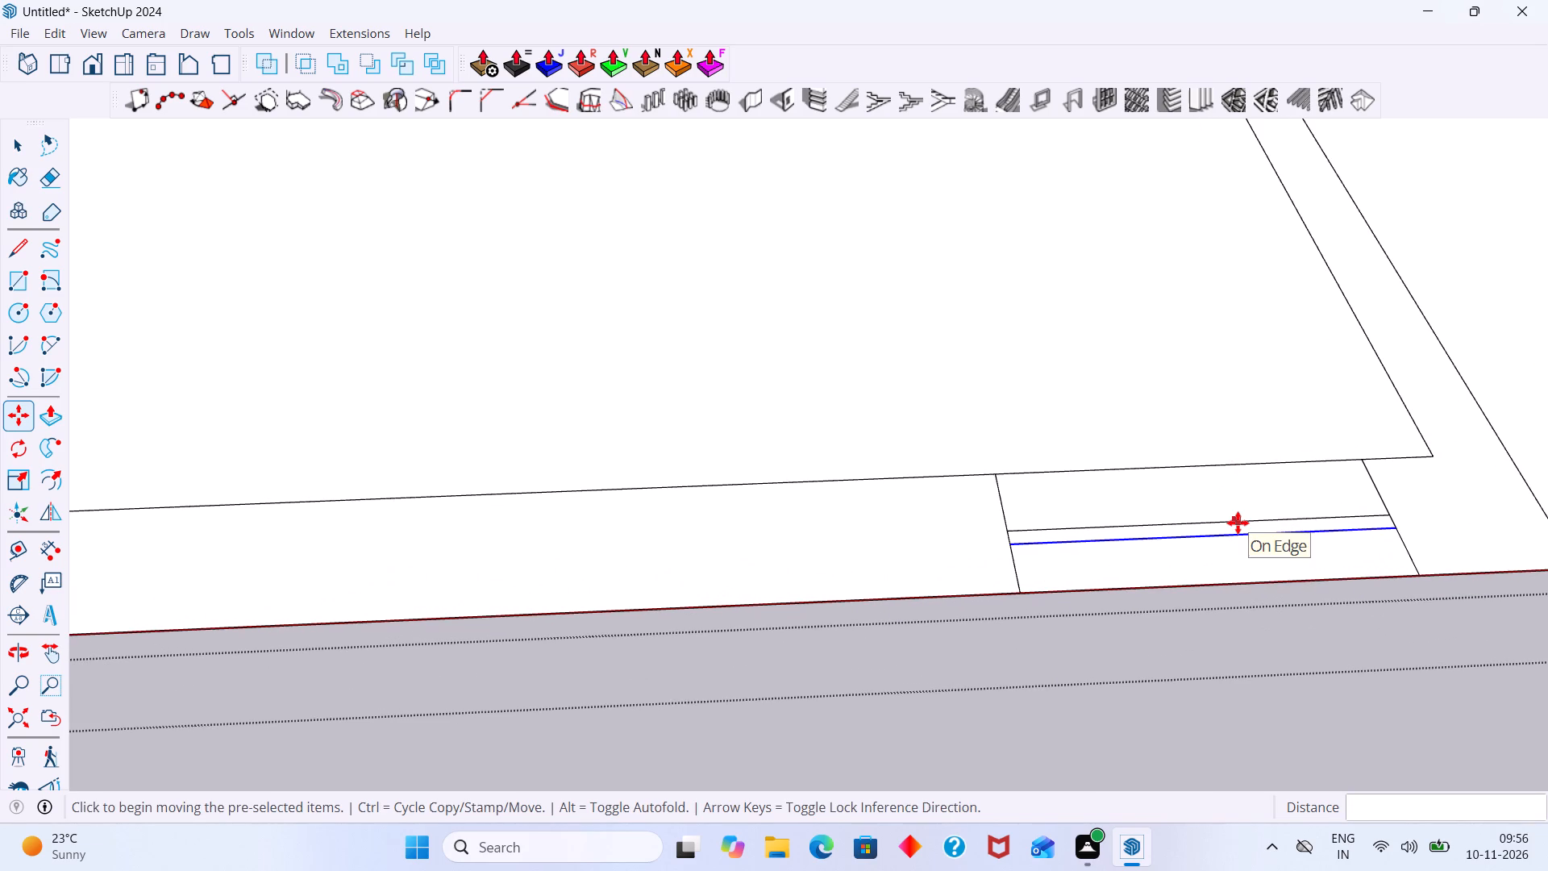
pyautogui.press('space')
pyautogui.click(1238, 519)
pyautogui.press('m')
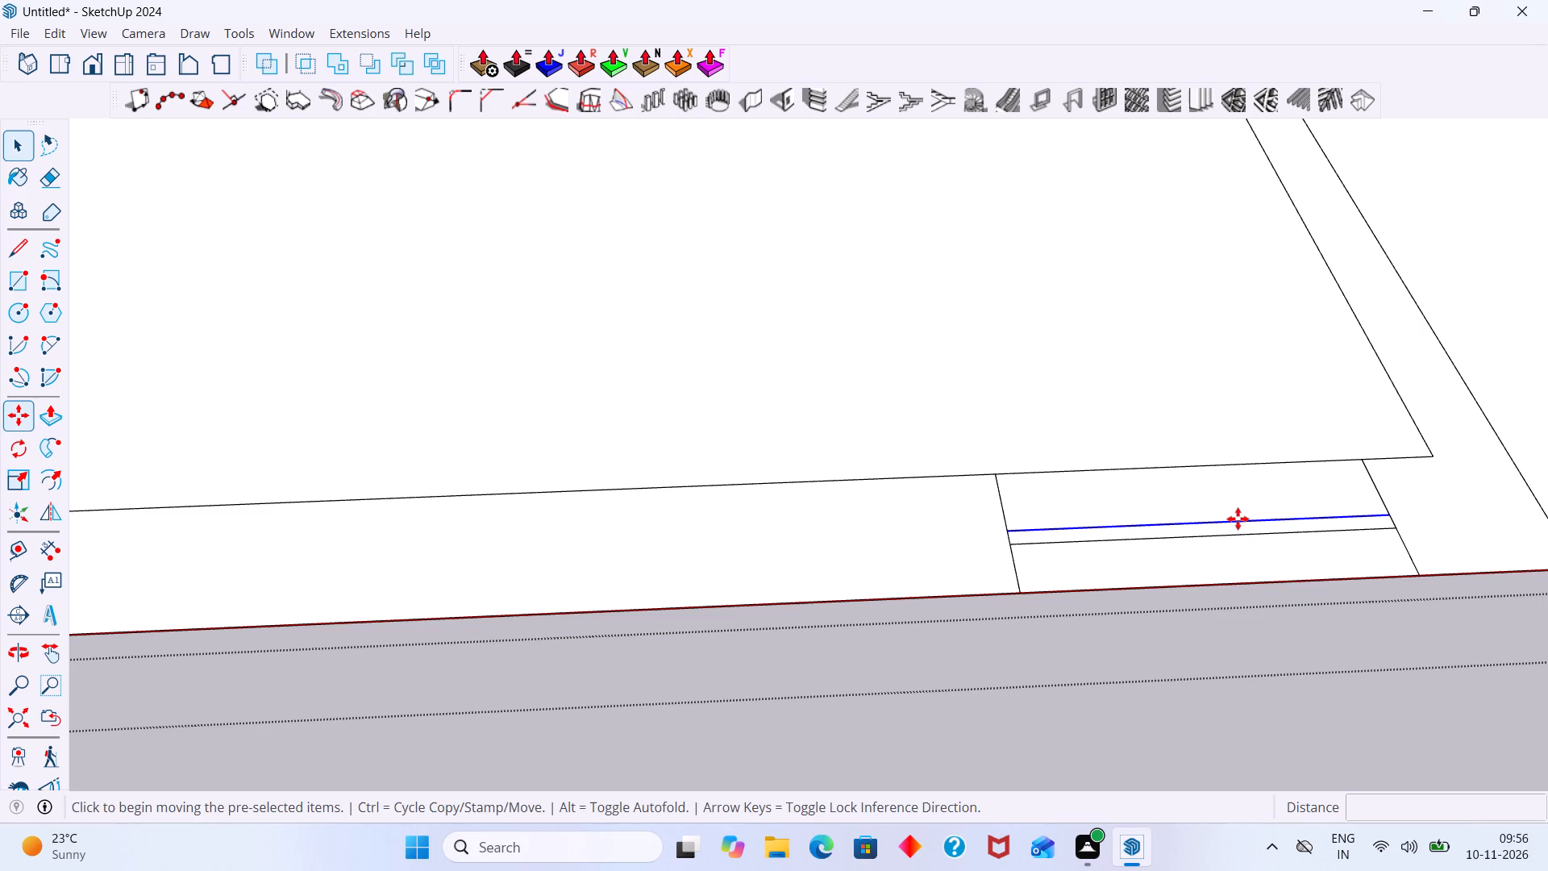
pyautogui.click(1238, 519)
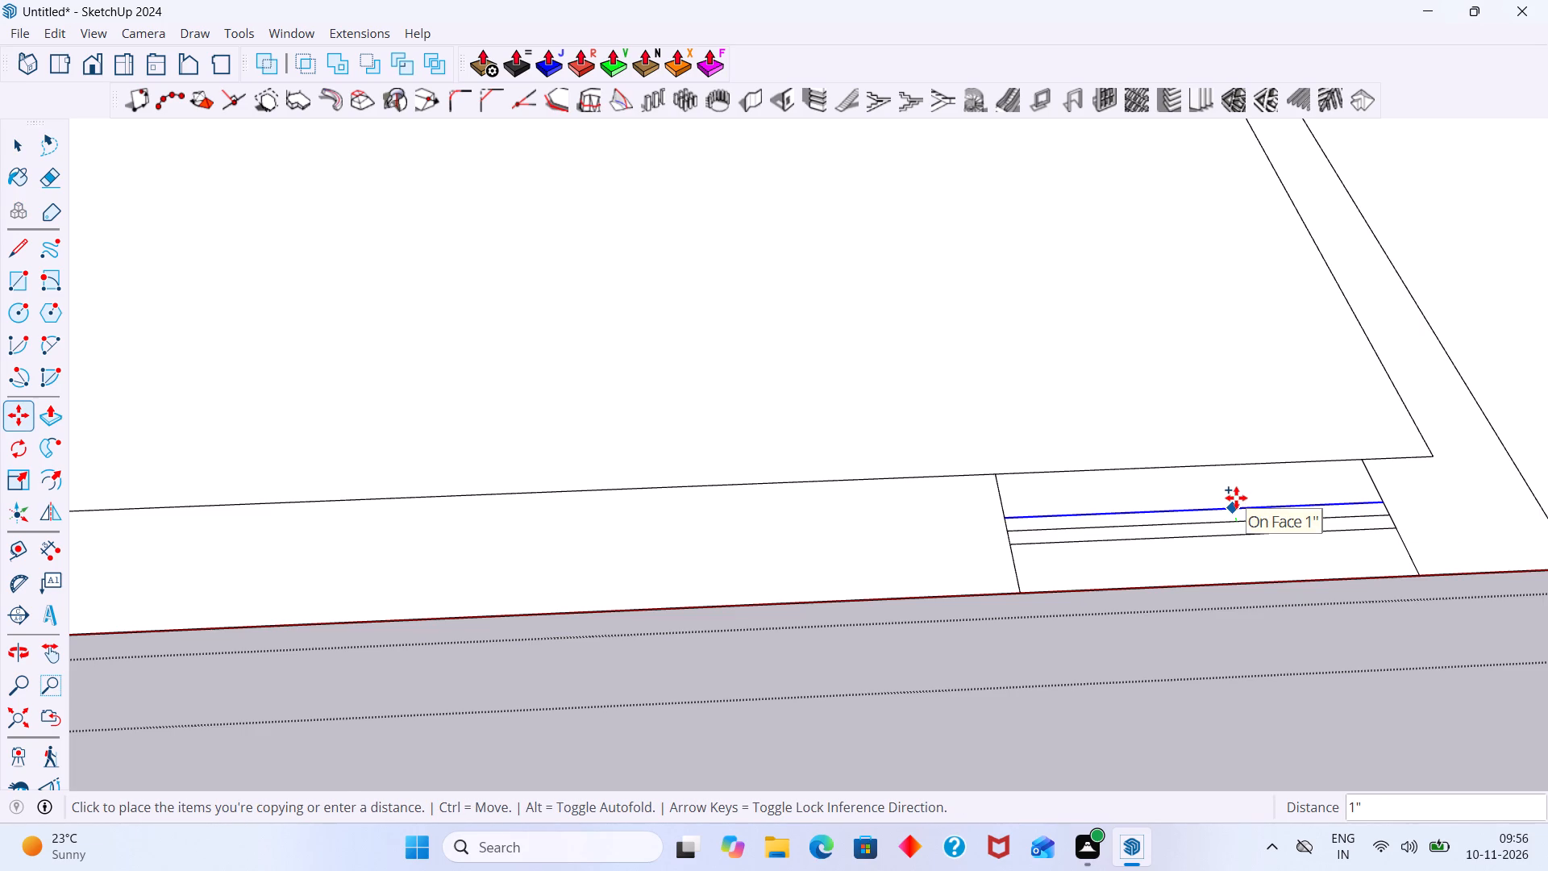
pyautogui.press('space')
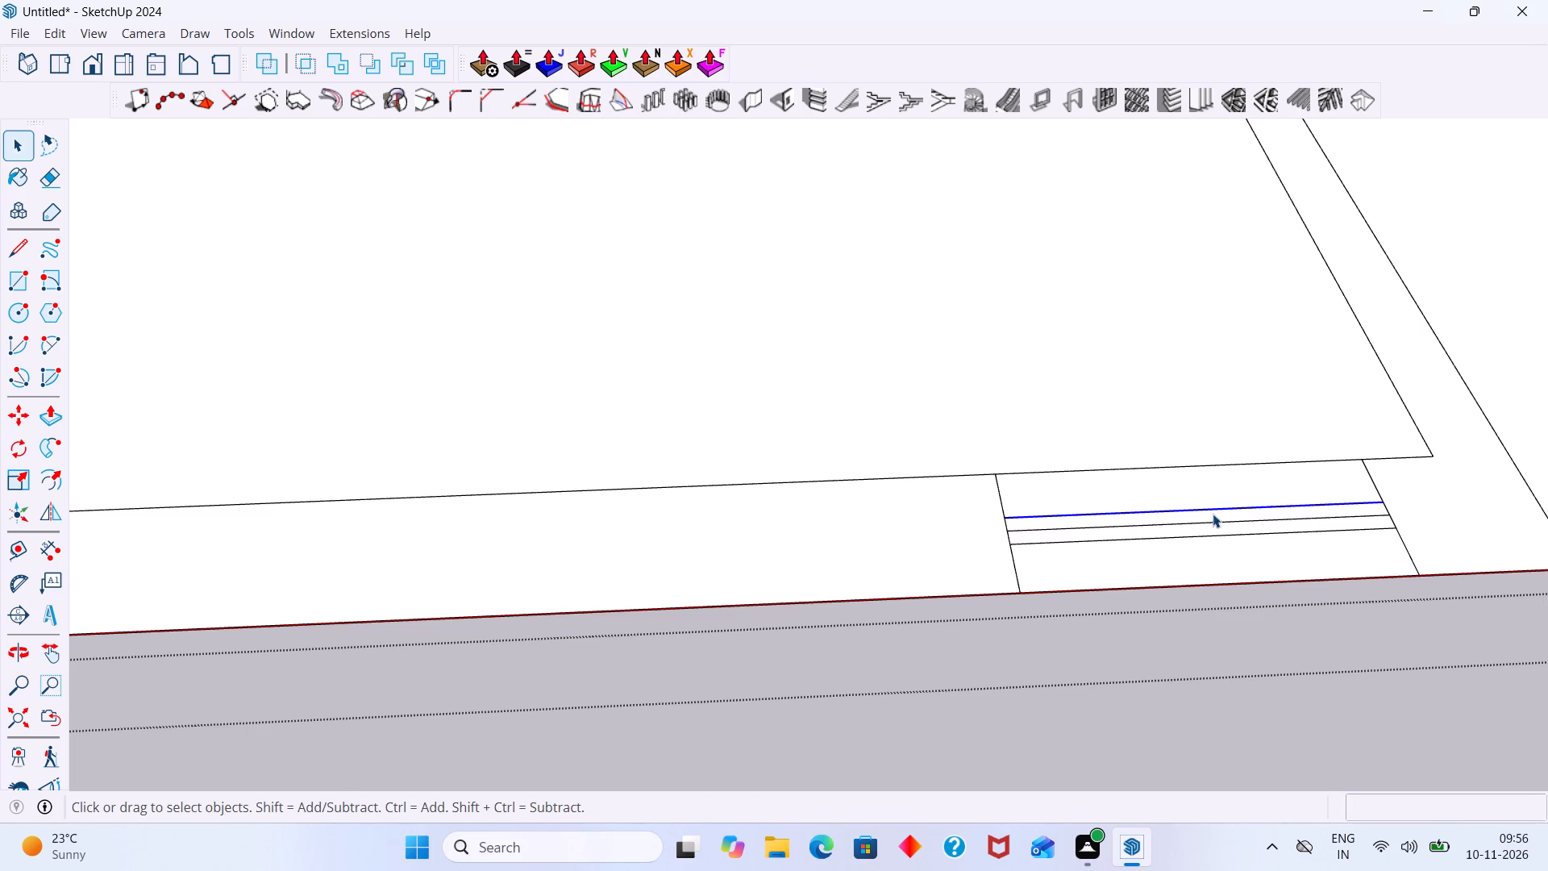
# Delete the kitchen window's original centre line between the two offset copies.
pyautogui.click(1210, 521)
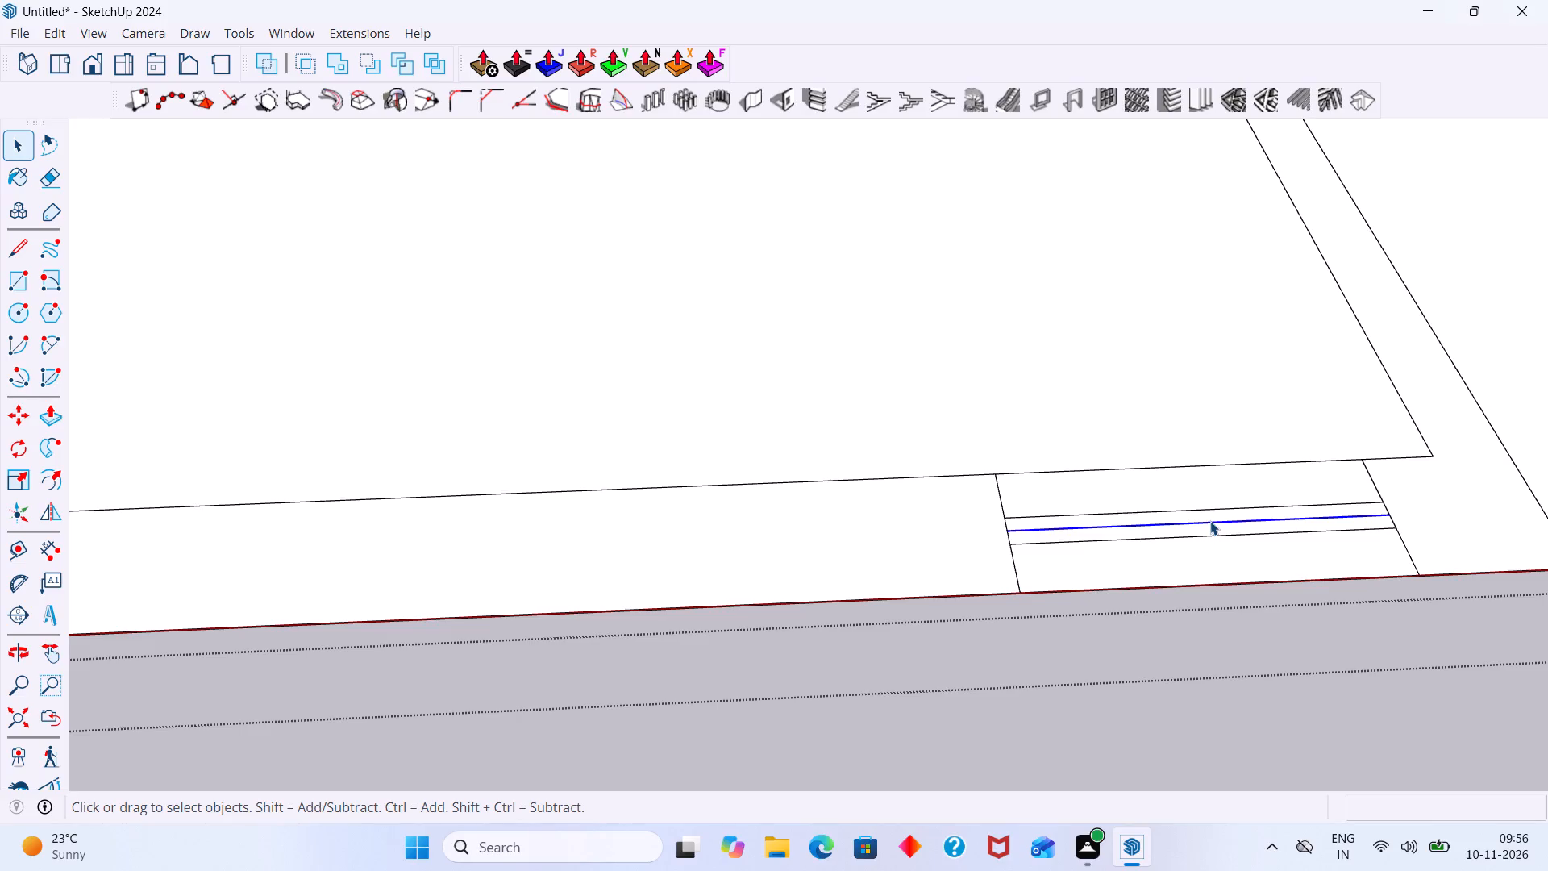
pyautogui.press('Delete')
# Examine the reference plan's front wall openings beside the drawn front wall.
pyautogui.scroll(-17, 1209, 509)
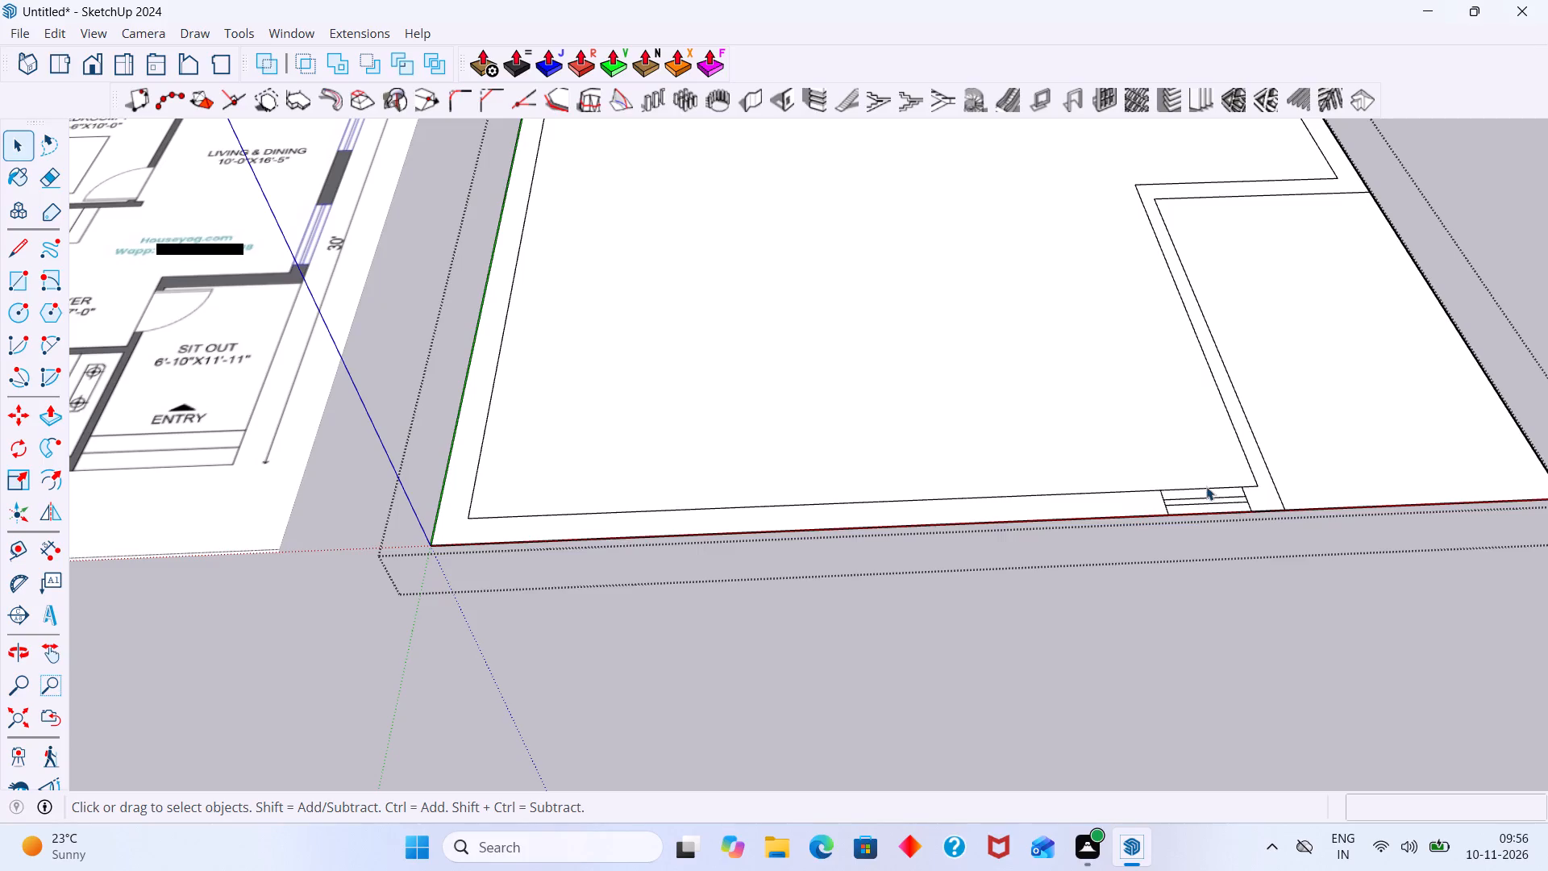
pyautogui.scroll(-6, 1088, 477)
pyautogui.keyDown('shift'); pyautogui.moveTo(1042, 462); pyautogui.dragTo(1105, 462, button='middle'); pyautogui.keyUp('shift')
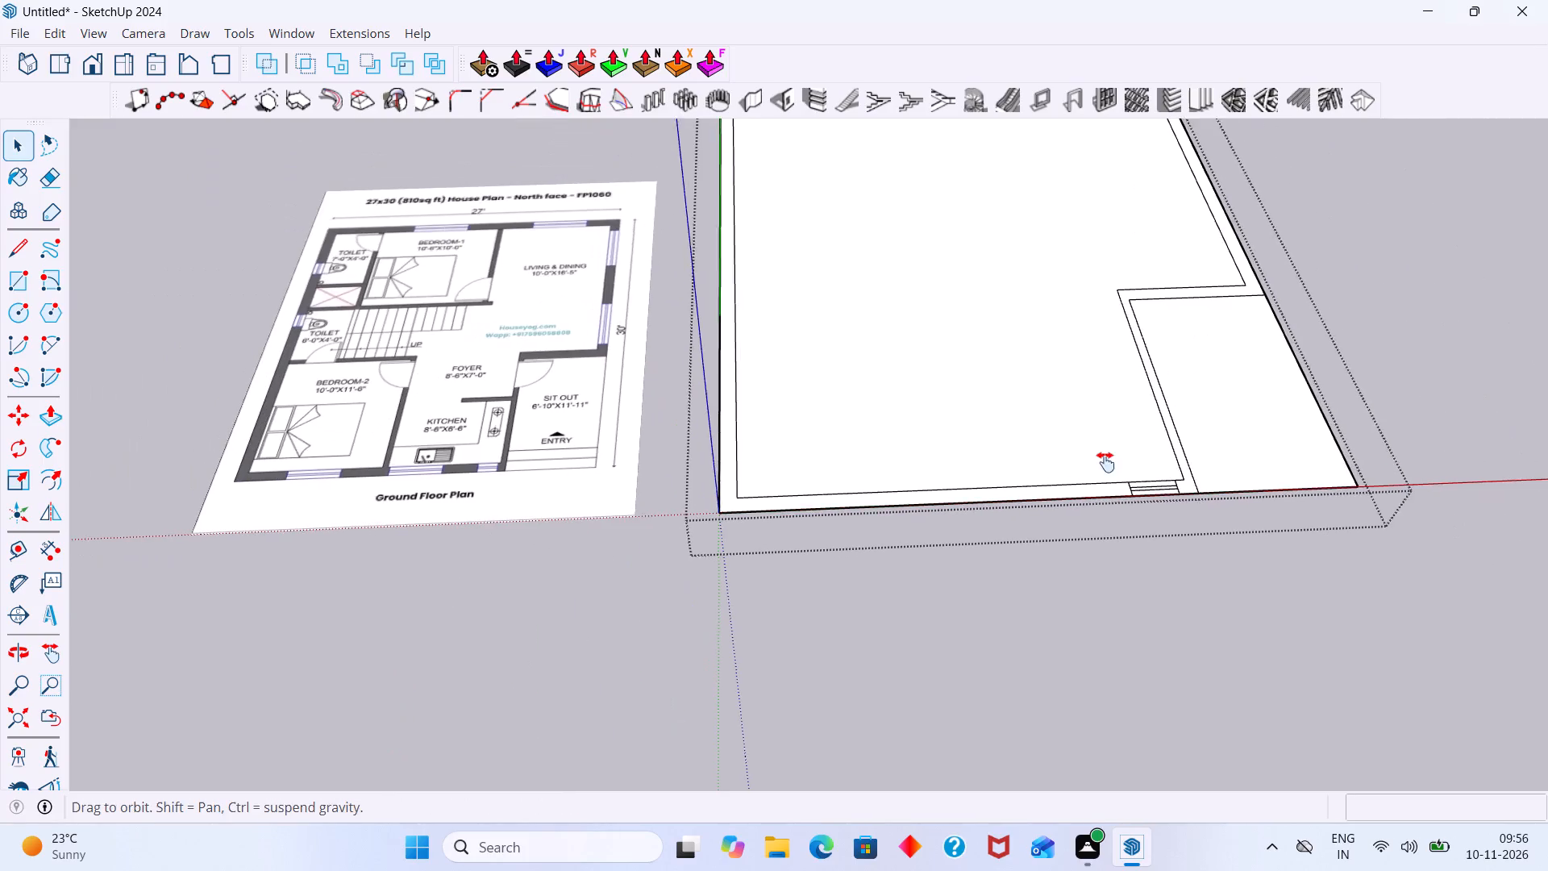
pyautogui.keyDown('shift'); pyautogui.moveTo(1105, 462); pyautogui.dragTo(1171, 462, button='middle'); pyautogui.keyUp('shift')
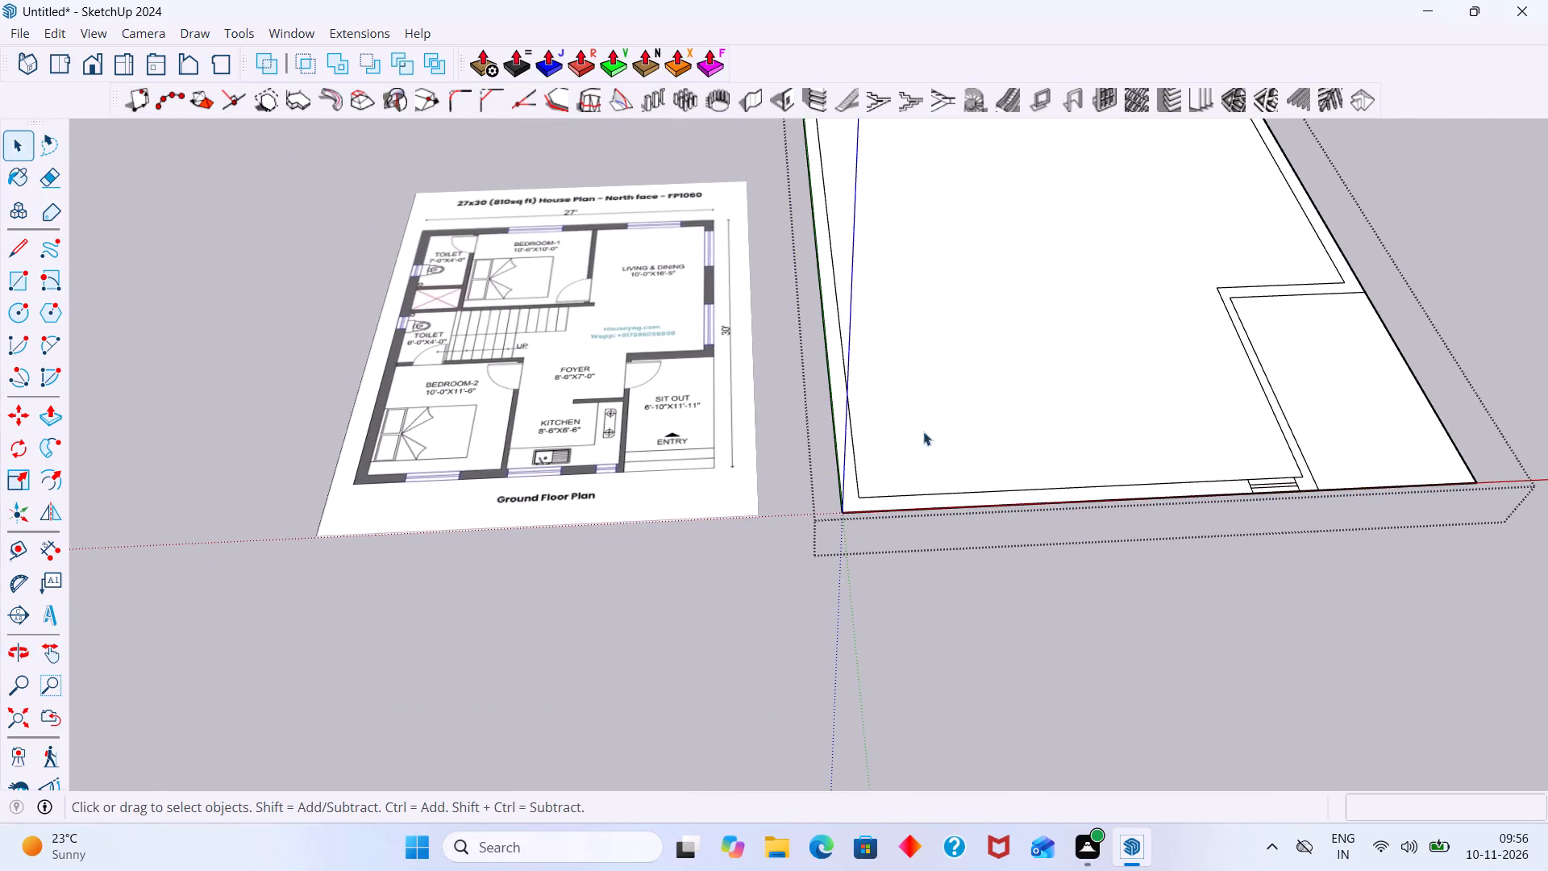
pyautogui.scroll(-2, 928, 448)
pyautogui.scroll(4, 665, 495)
pyautogui.moveTo(809, 456); pyautogui.dragTo(670, 454, button='middle')
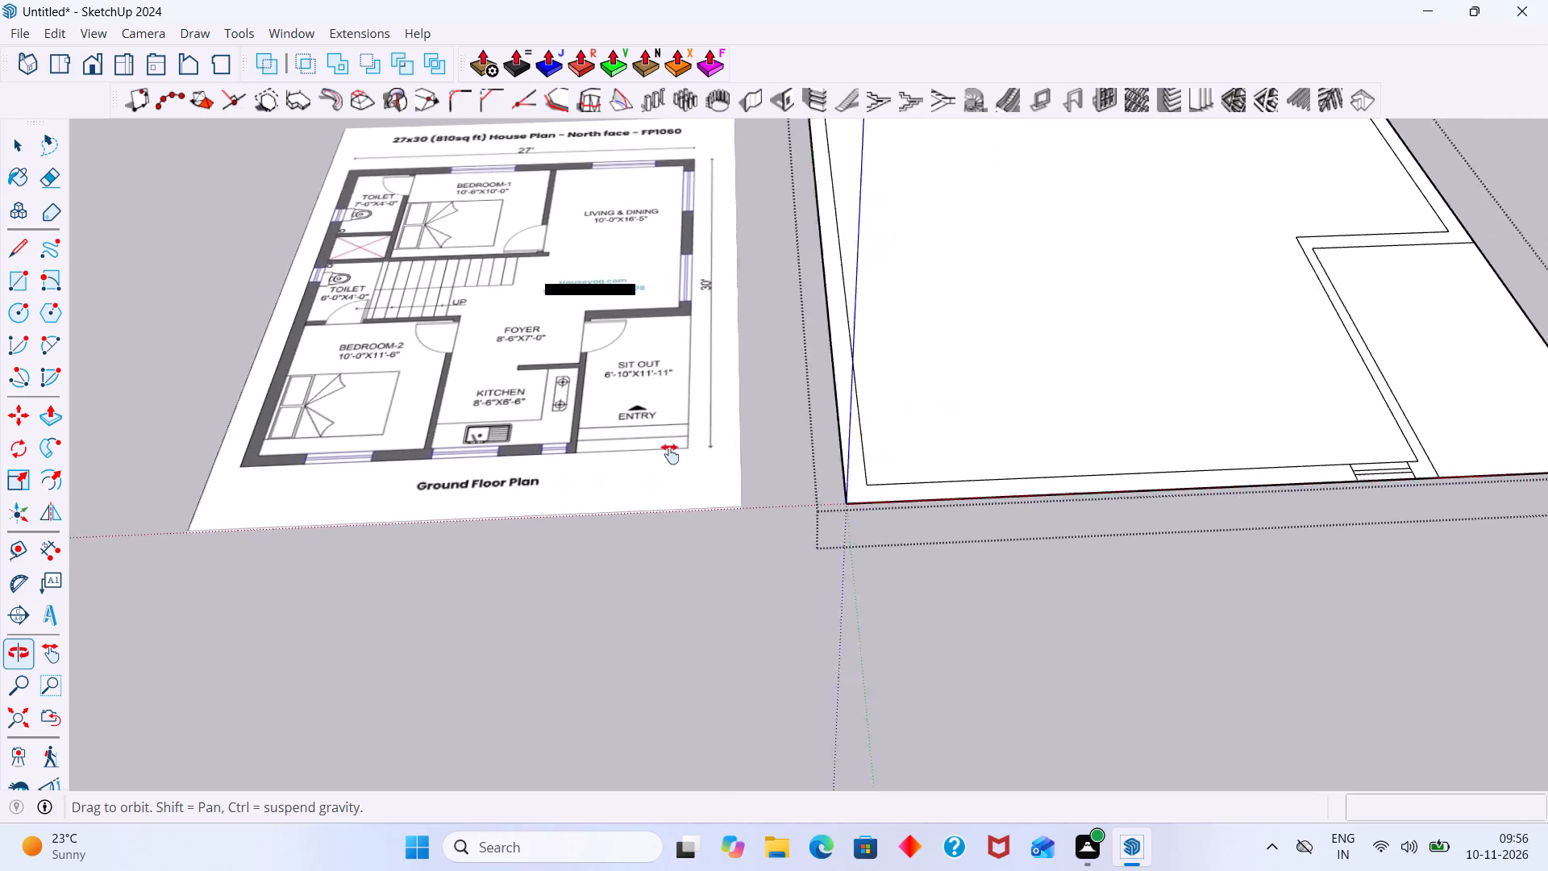
pyautogui.moveTo(670, 454); pyautogui.dragTo(664, 455, button='middle')
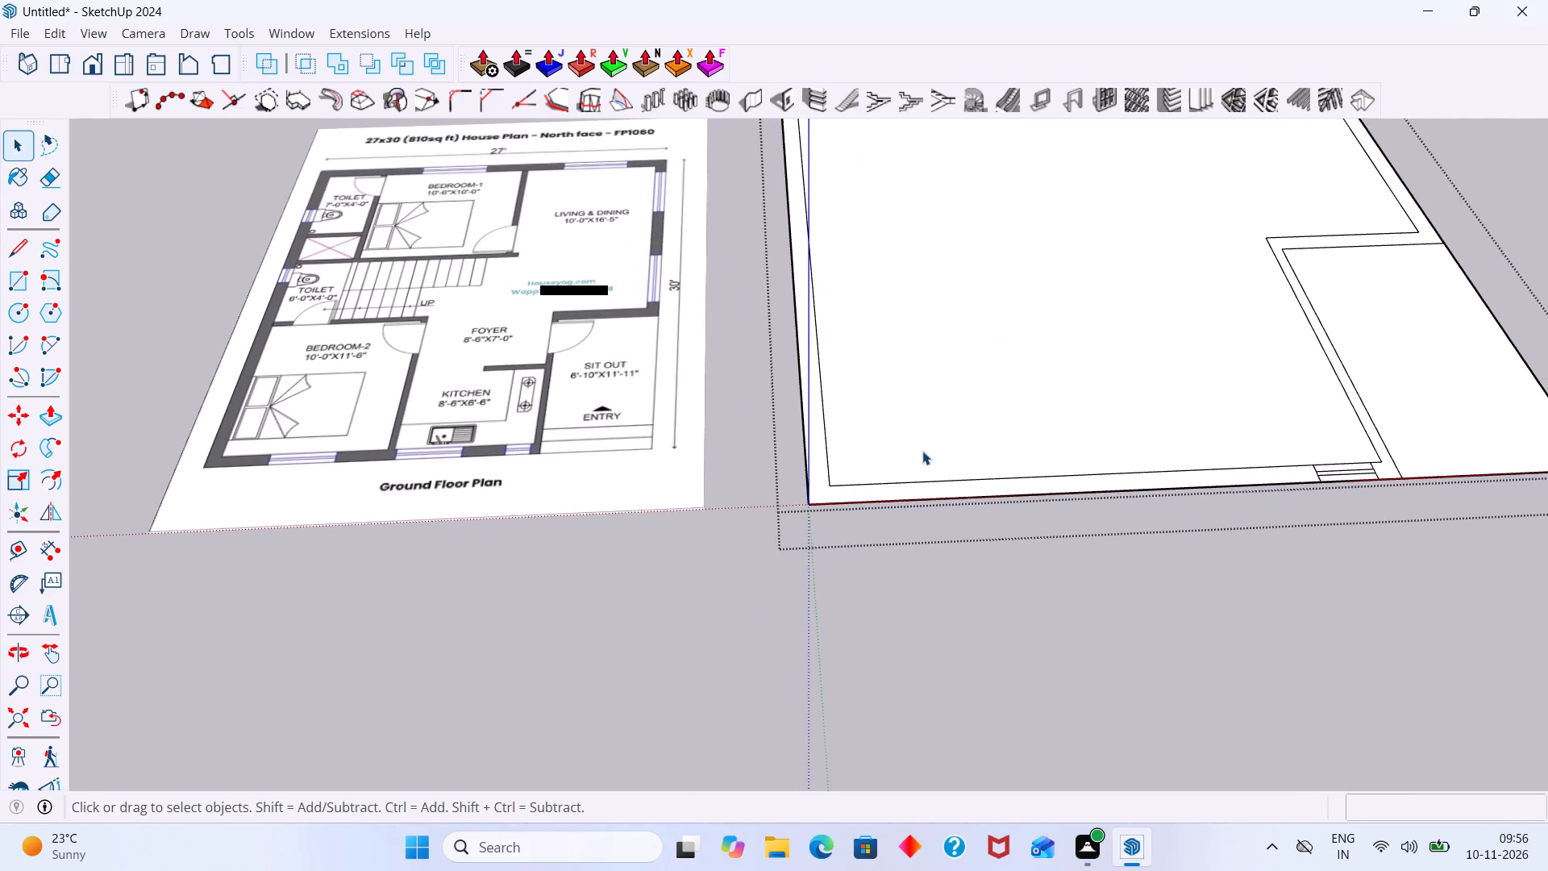
# Examine the reference plan's toilet, Bedroom-1 and living room layout along the rear wall beside the drawn outline.
pyautogui.moveTo(932, 451); pyautogui.dragTo(998, 453, button='middle')
pyautogui.scroll(-5, 995, 452)
pyautogui.moveTo(1038, 417); pyautogui.dragTo(898, 459, button='middle')
pyautogui.scroll(1, 1010, 363)
pyautogui.scroll(2, 493, 452)
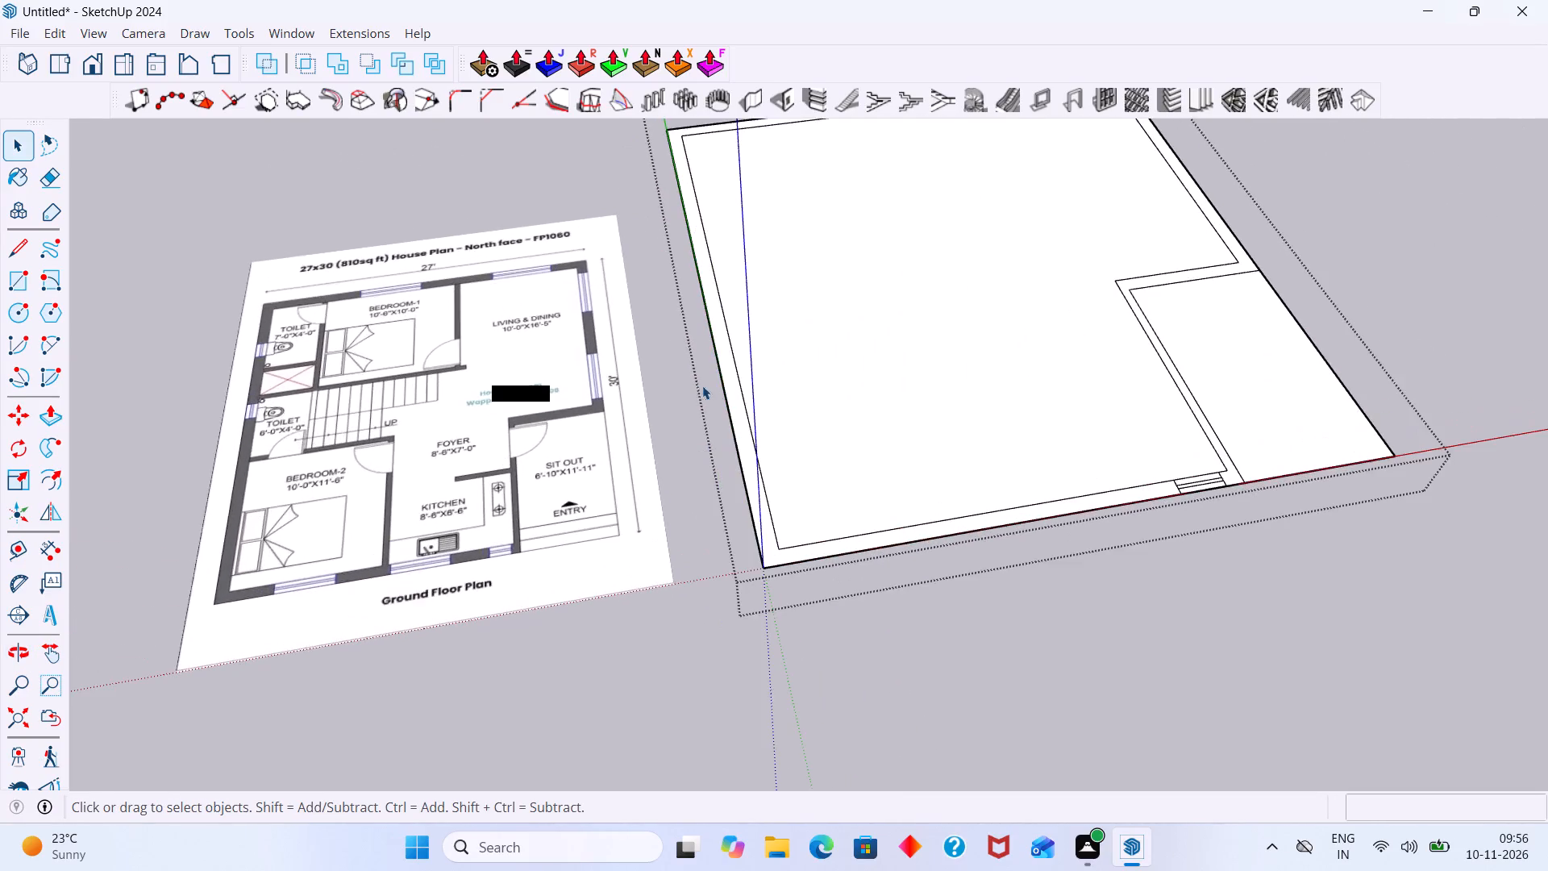
pyautogui.scroll(-4, 705, 385)
pyautogui.scroll(1, 972, 230)
pyautogui.keyDown('shift'); pyautogui.moveTo(1027, 218); pyautogui.dragTo(1030, 342, button='middle'); pyautogui.keyUp('shift')
pyautogui.scroll(5, 556, 437)
pyautogui.moveTo(564, 454); pyautogui.dragTo(548, 419, button='middle')
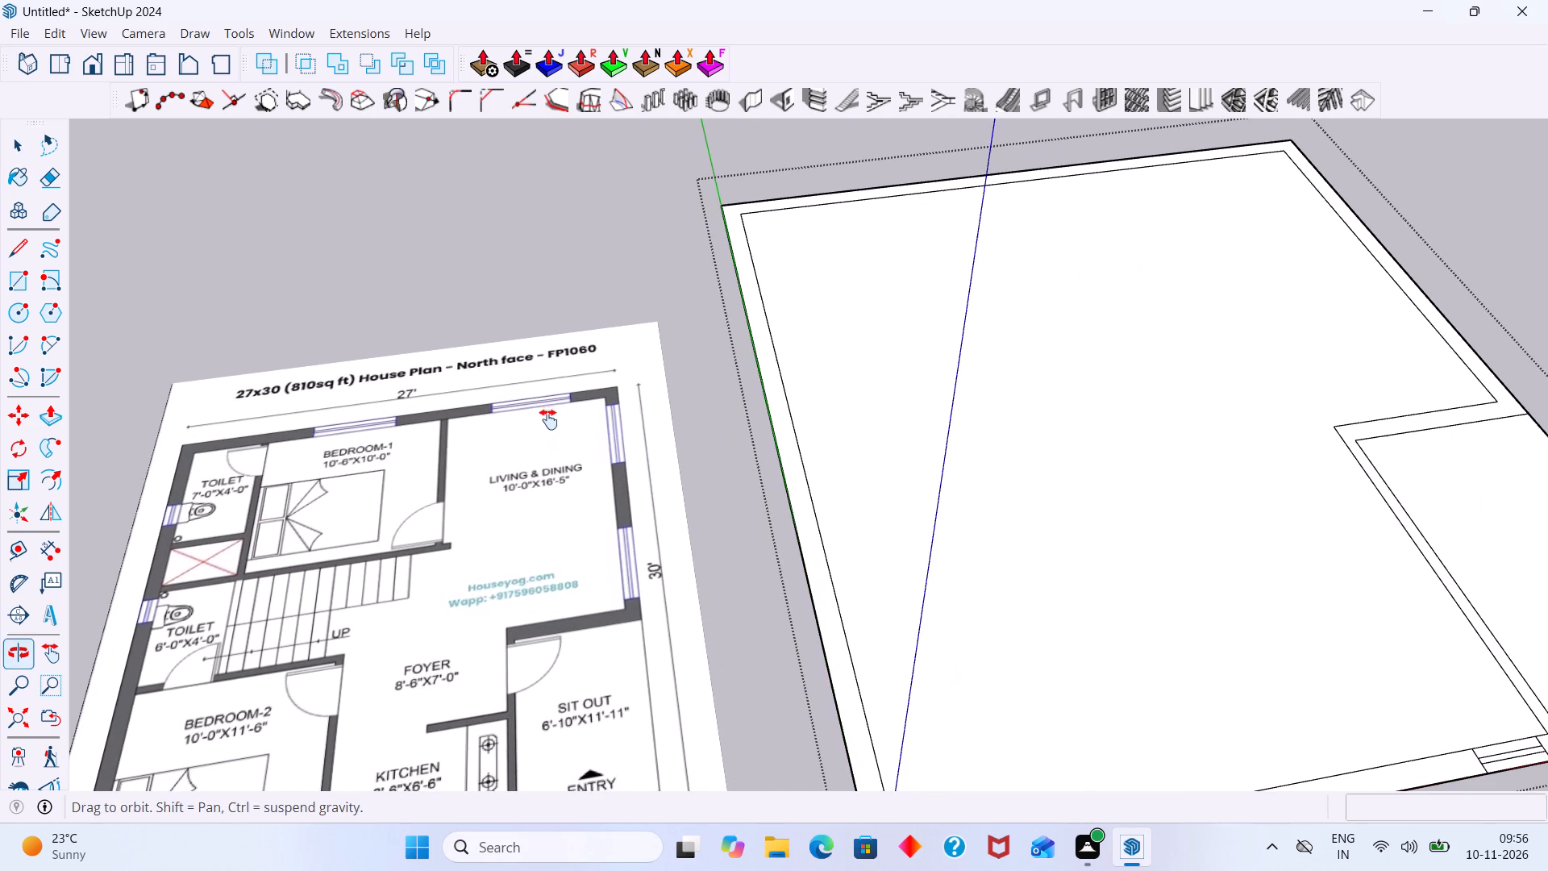
pyautogui.moveTo(548, 419); pyautogui.dragTo(548, 419, button='middle')
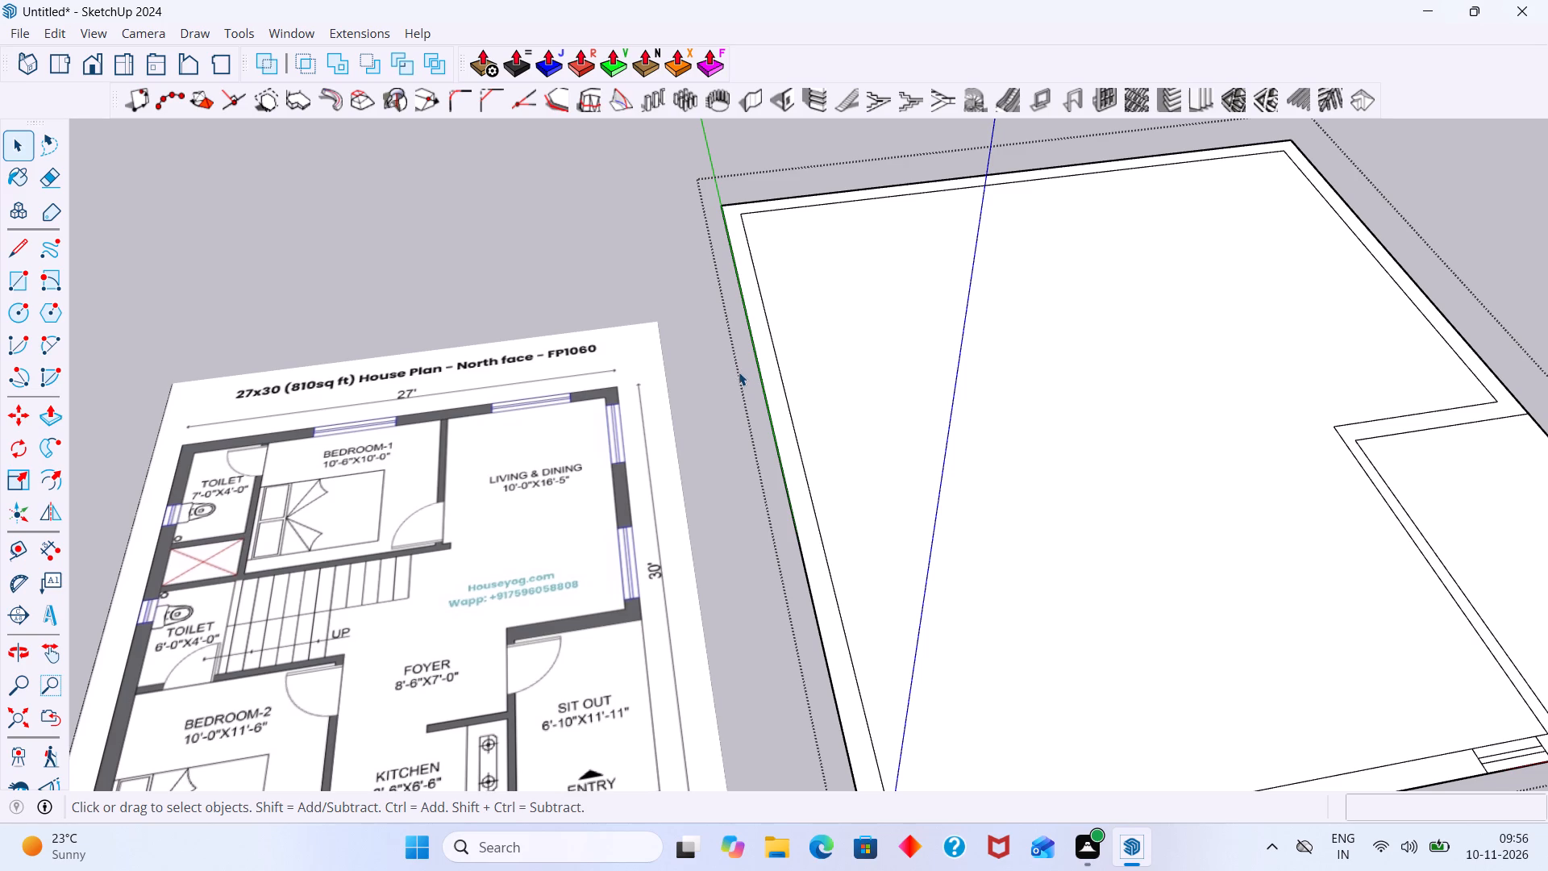
# Place a guide 7' inside the inner edge of the toilet-side outer wall.
pyautogui.press('t')
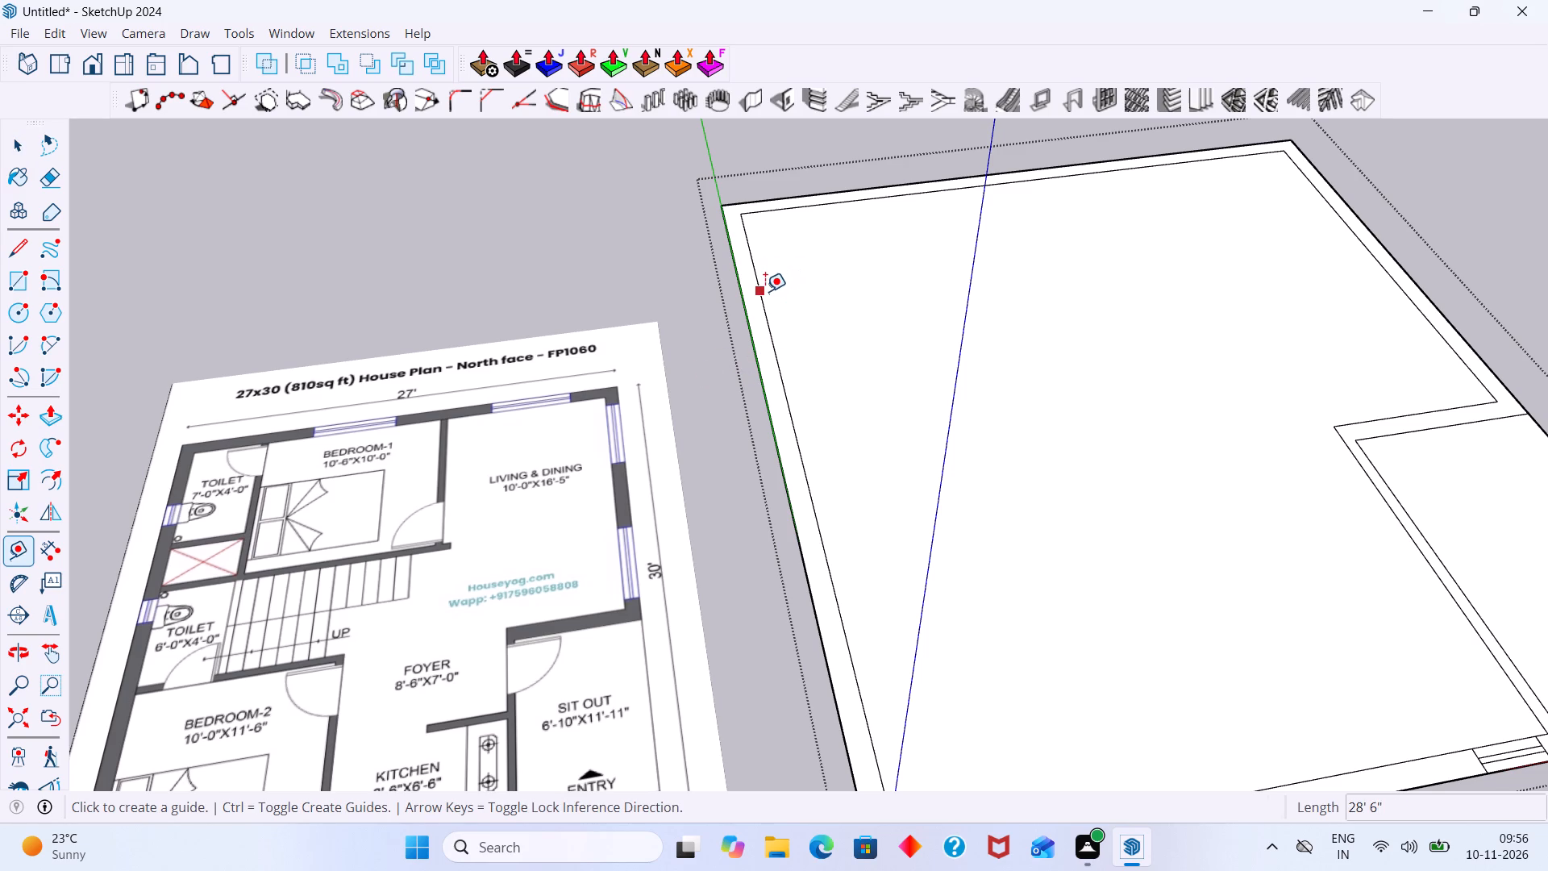
pyautogui.click(765, 291)
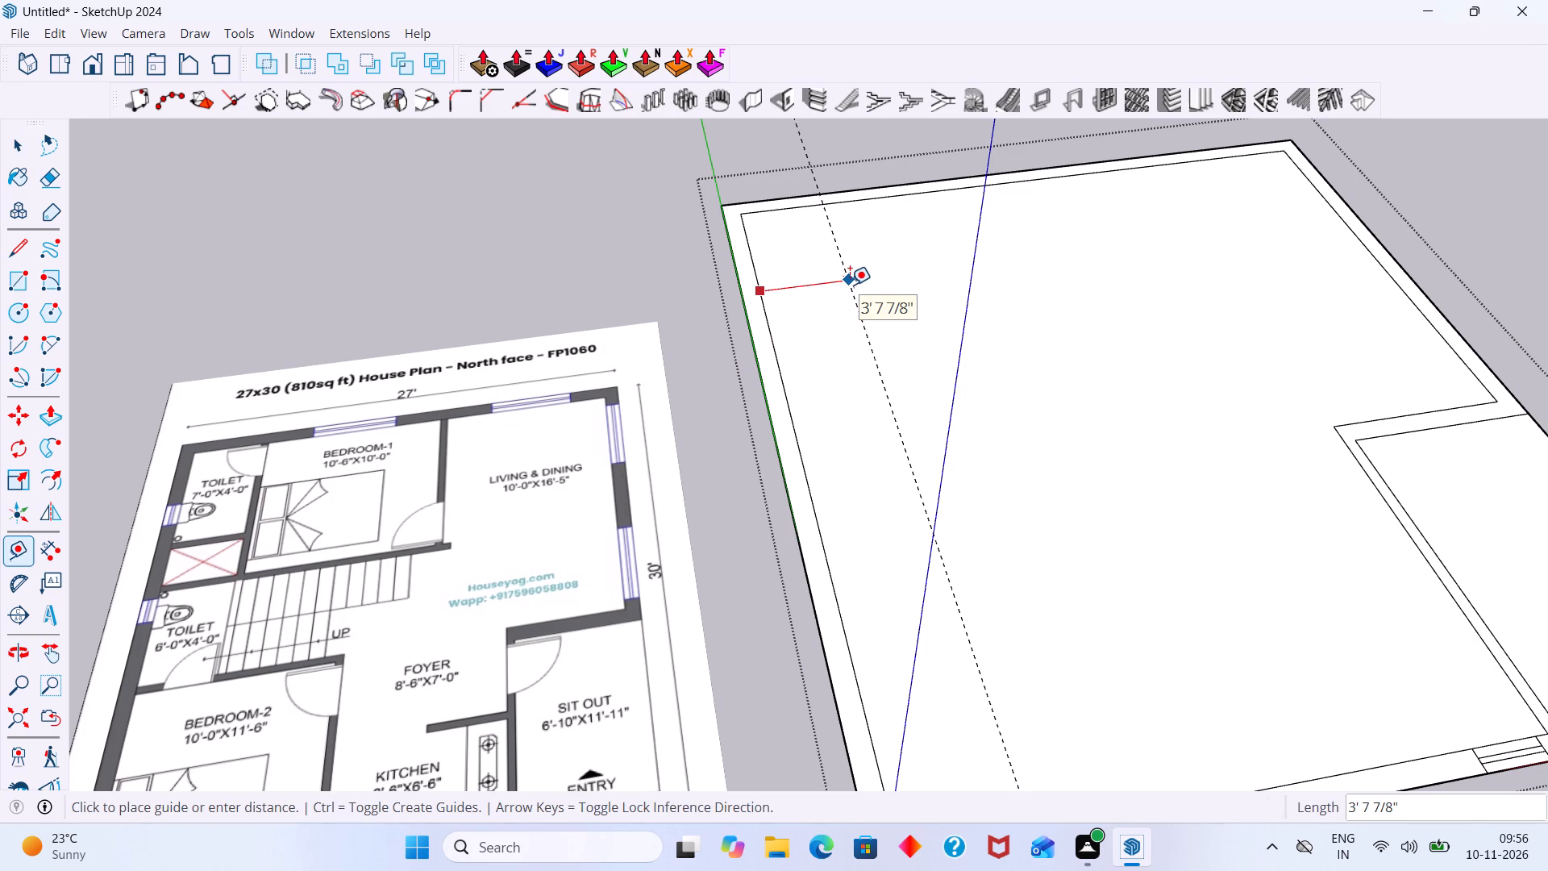
pyautogui.write("7'")
pyautogui.press('Return')
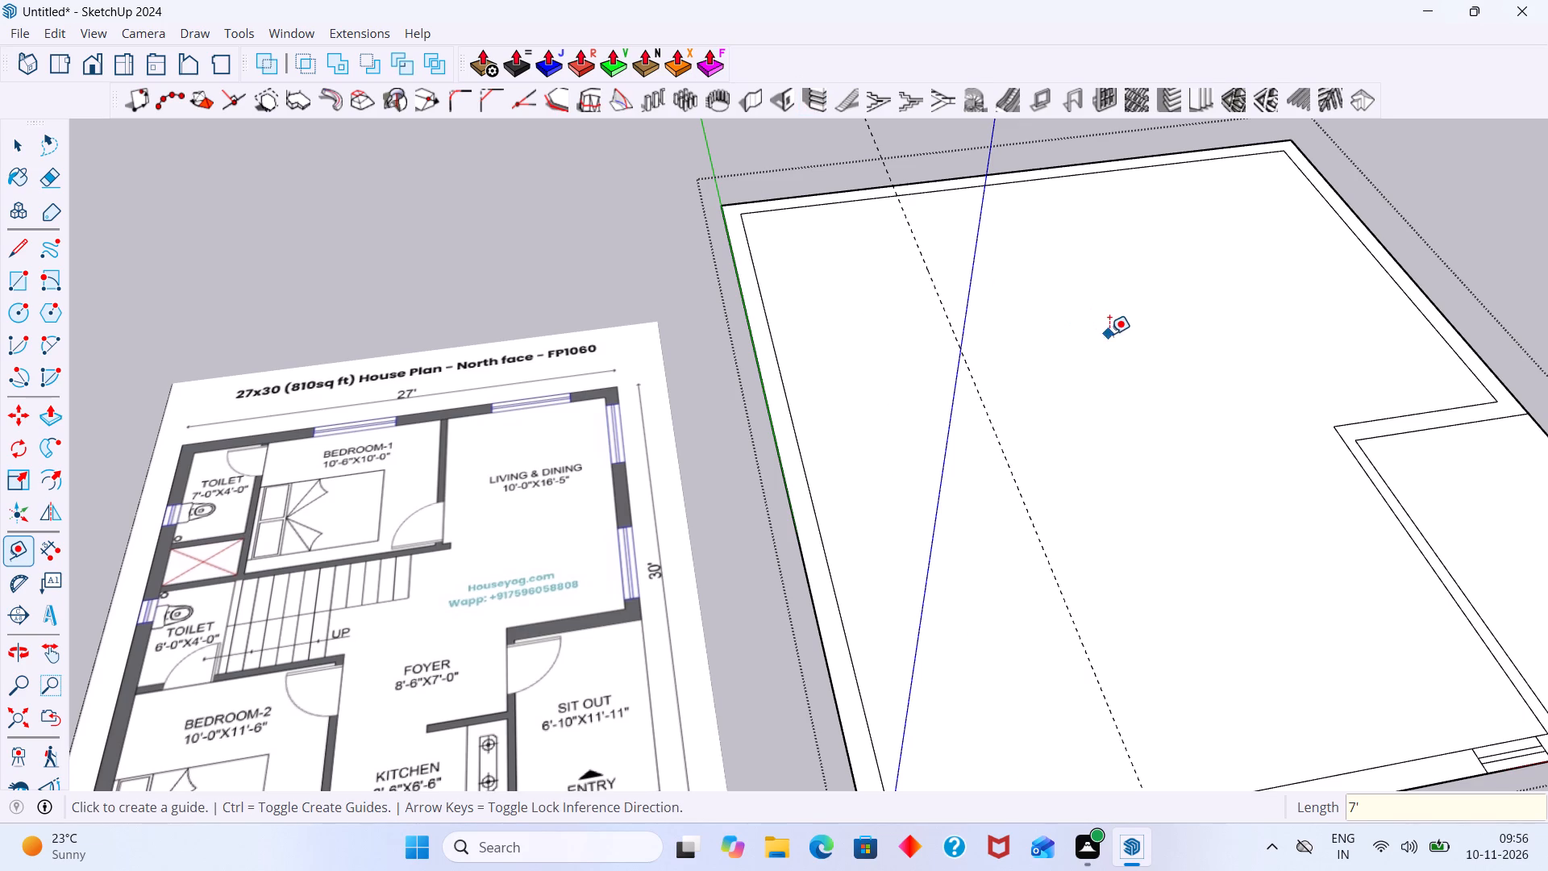
# Place a guide 10' inside the inner edge of the living room's side outer wall.
pyautogui.click(1379, 261)
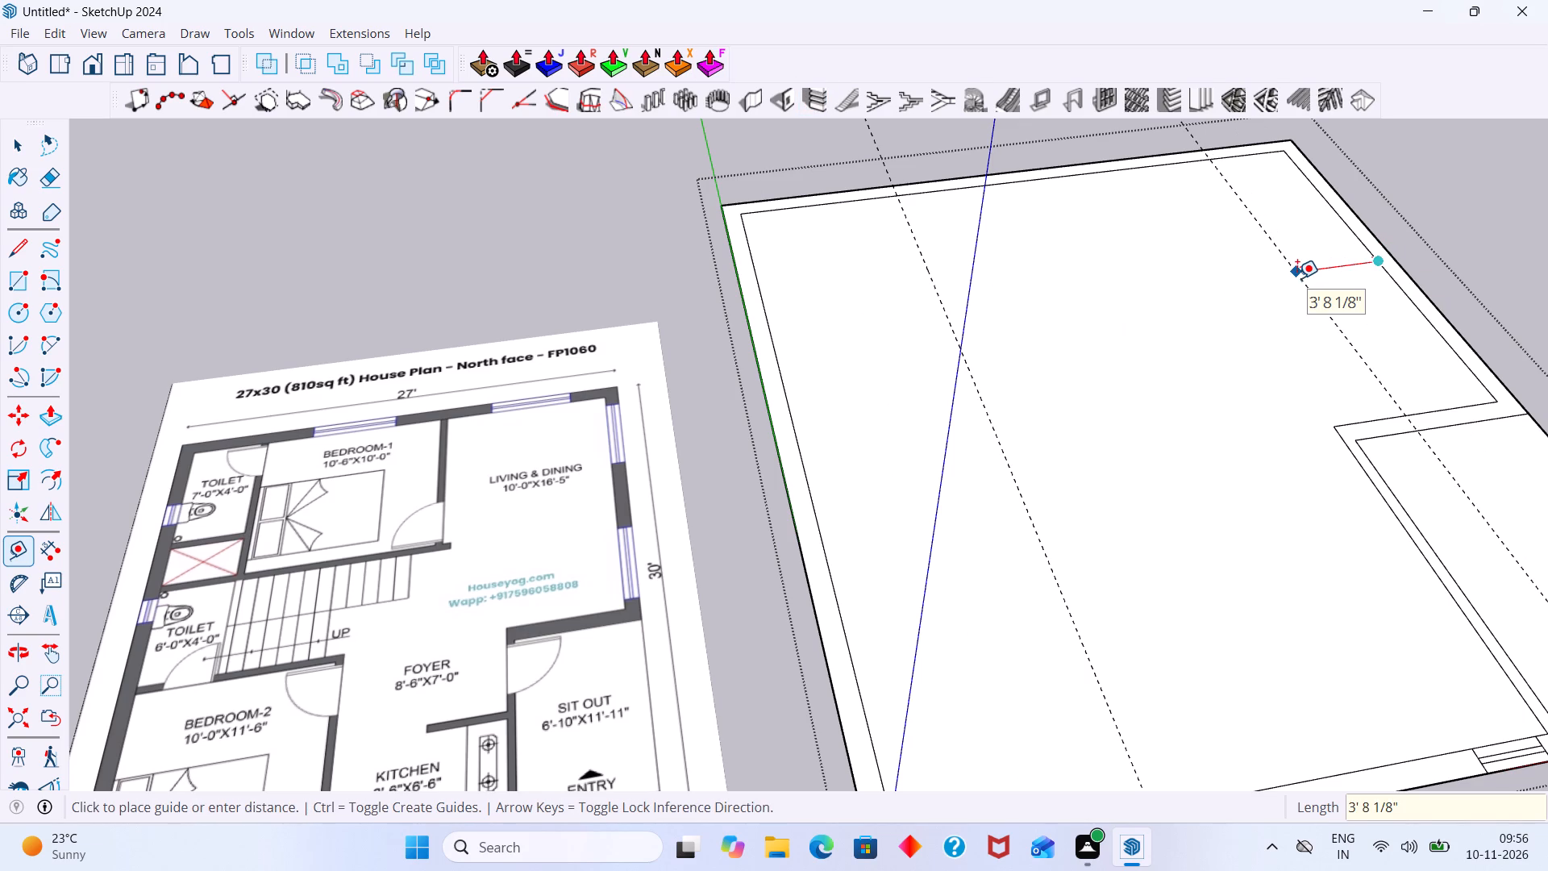
pyautogui.write('10')
pyautogui.press("'")
pyautogui.press('Return')
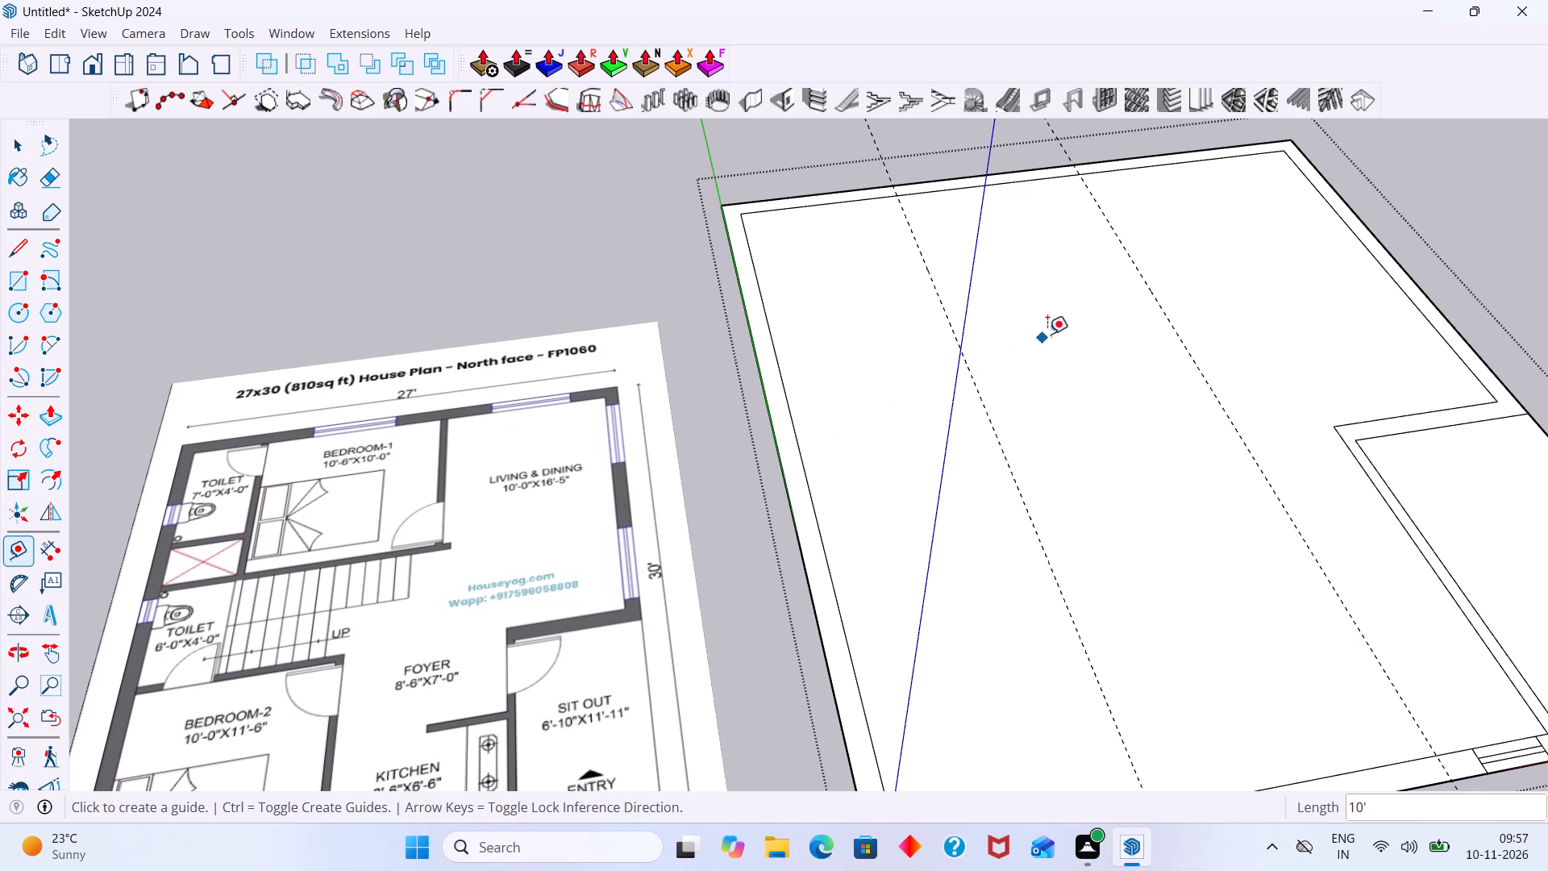
pyautogui.click(1092, 200)
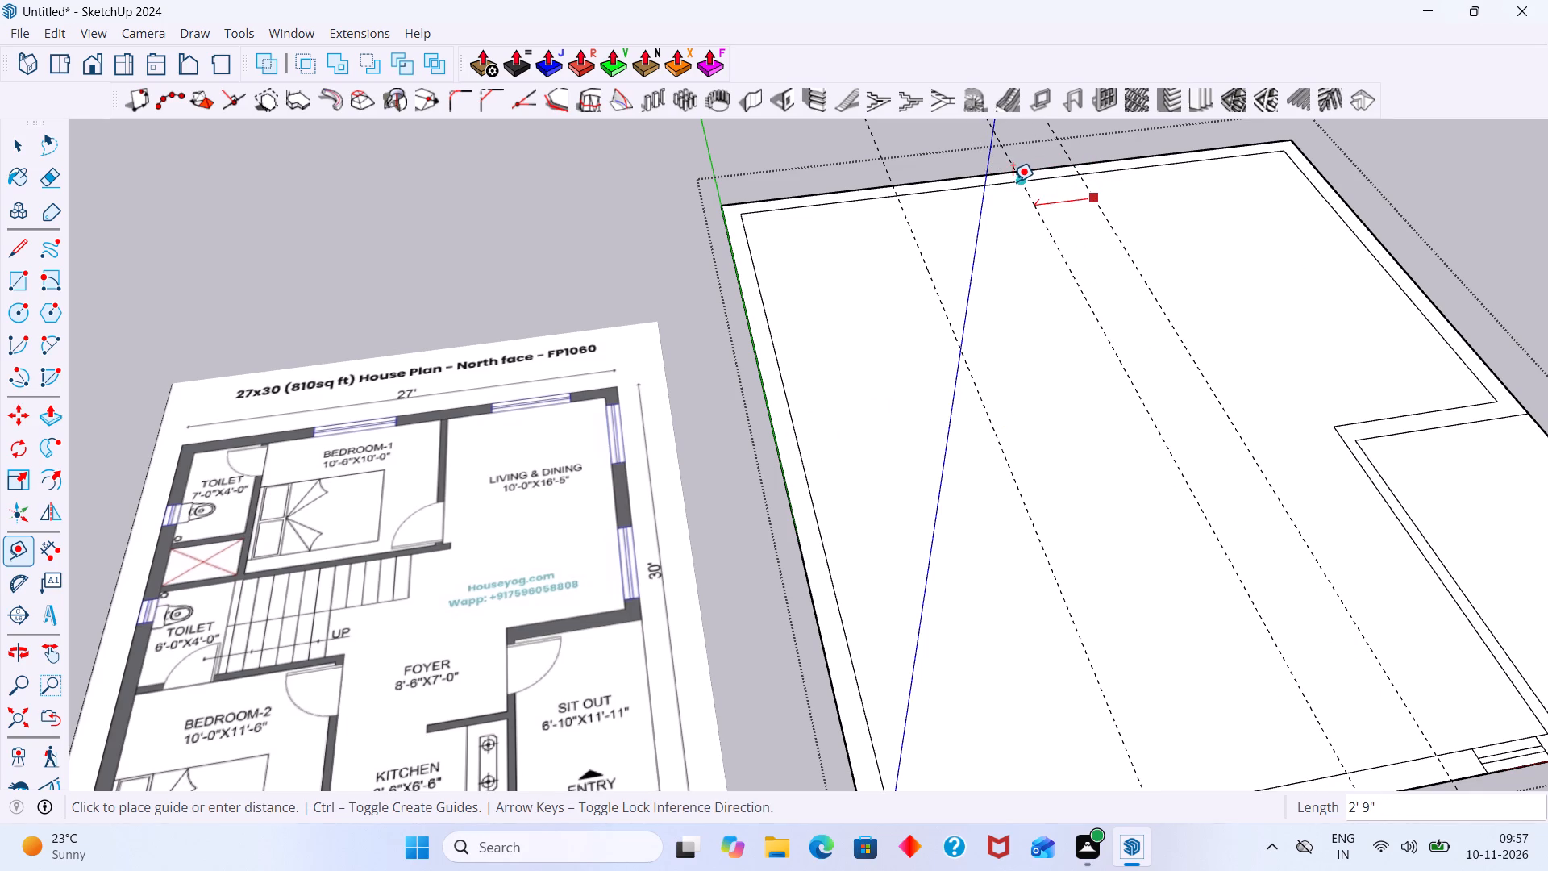
pyautogui.press('Escape')
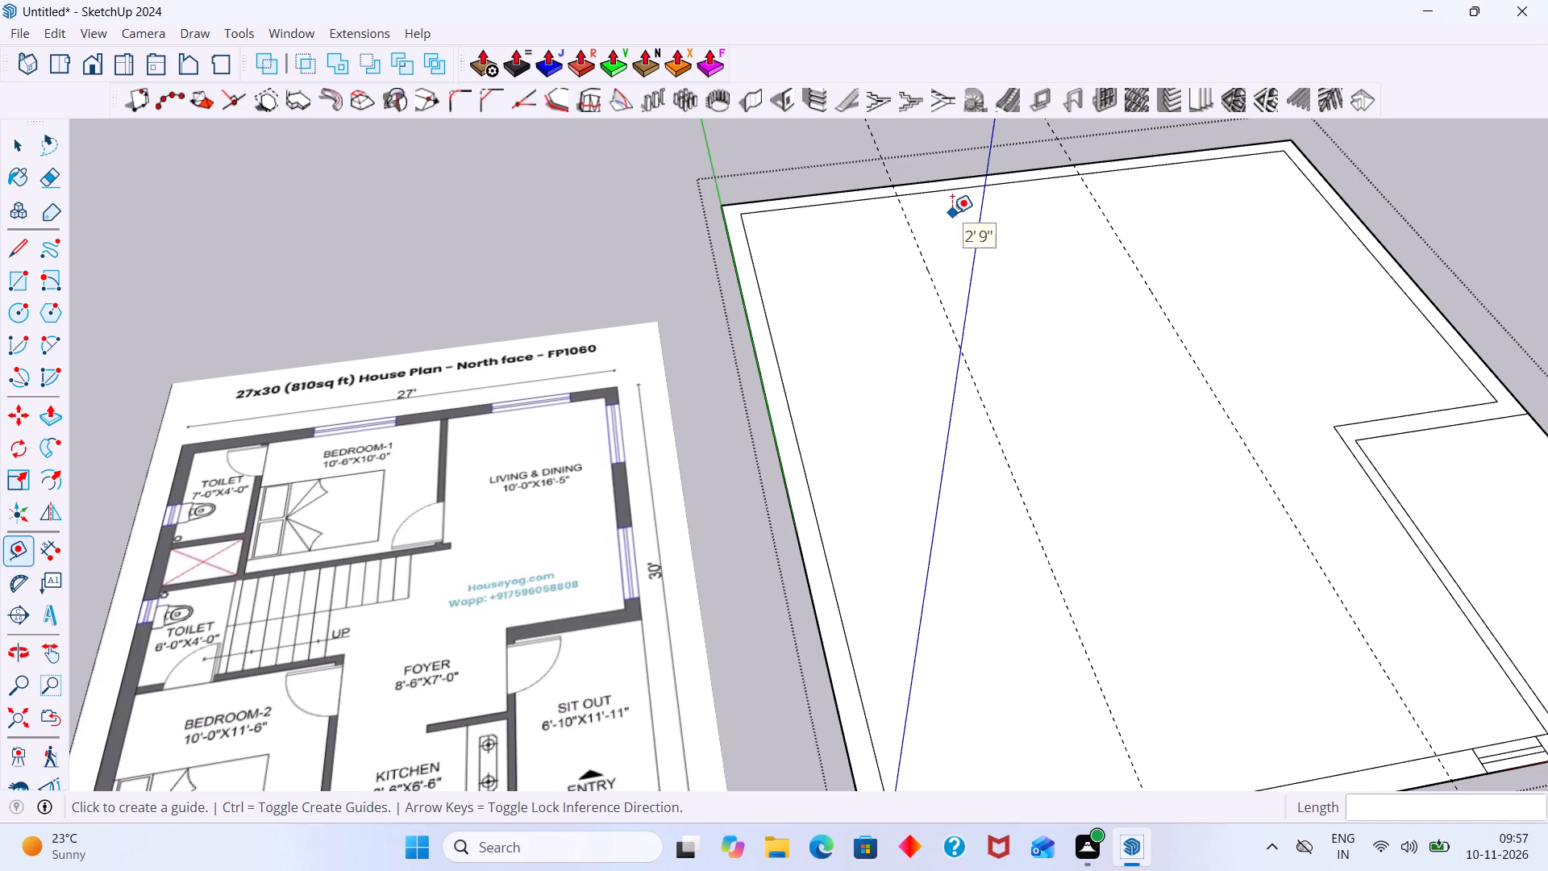
# Draw a line about 18' 10" long along each of the two guides, starting at the rear wall's inner edge.
pyautogui.press('l')
pyautogui.click(900, 194)
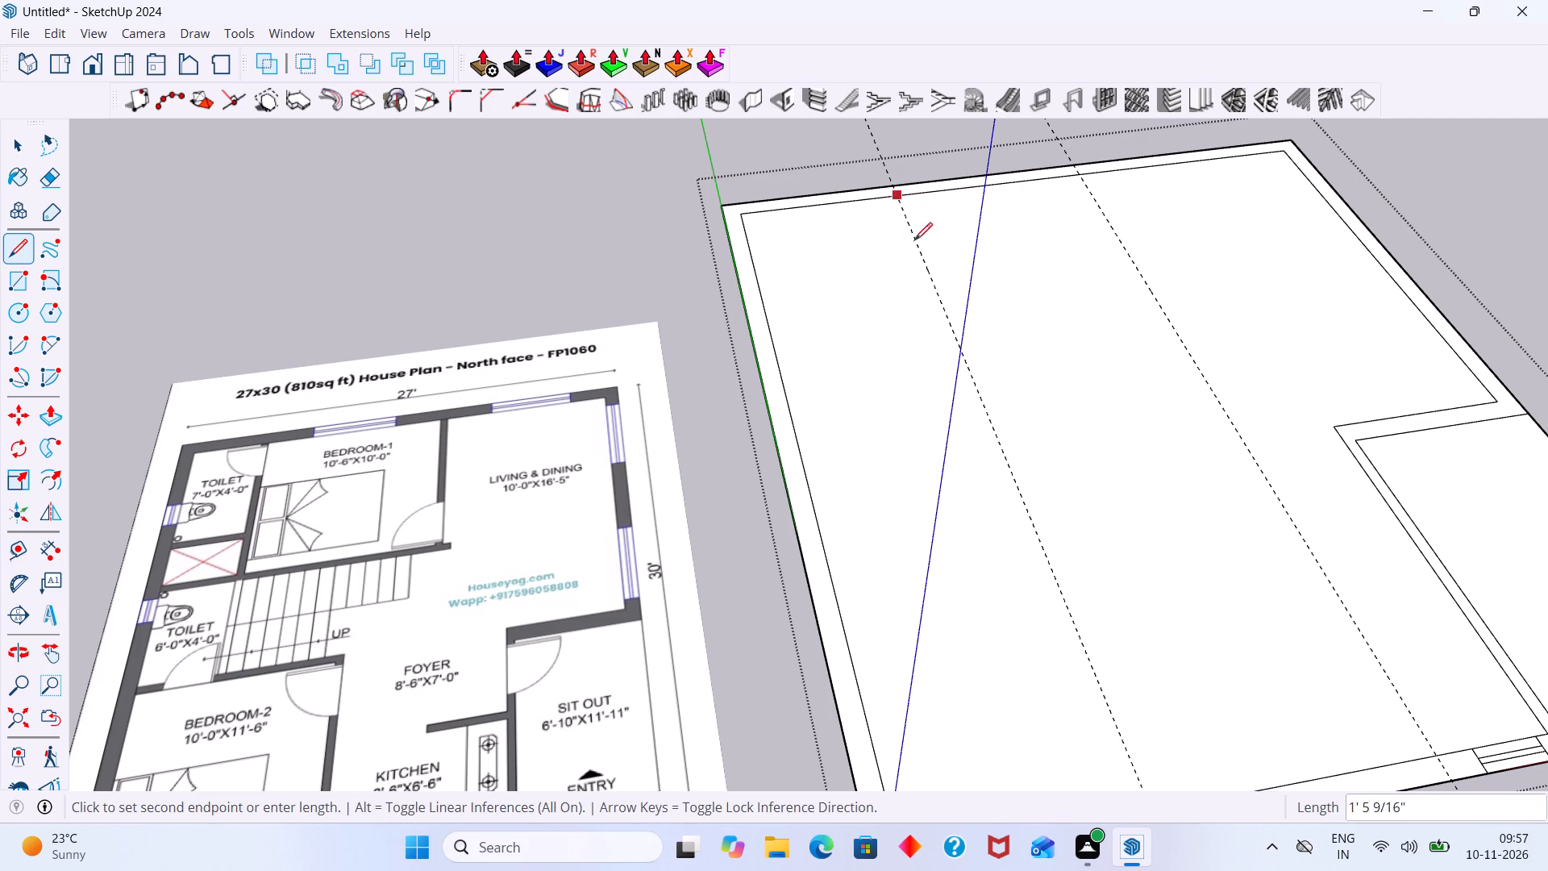
pyautogui.click(1034, 531)
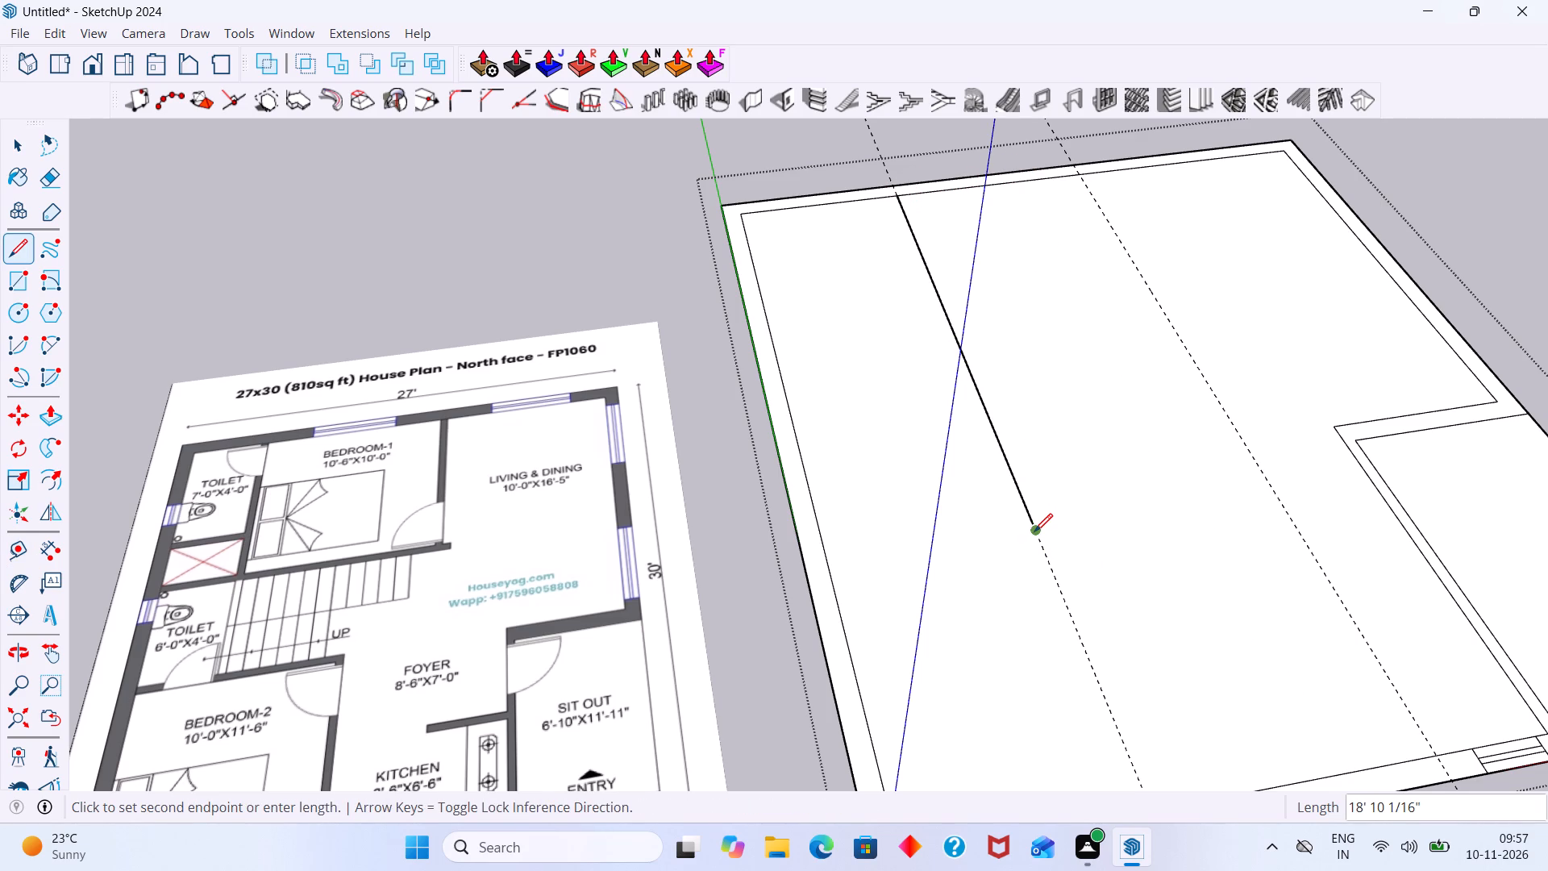
pyautogui.press('Escape')
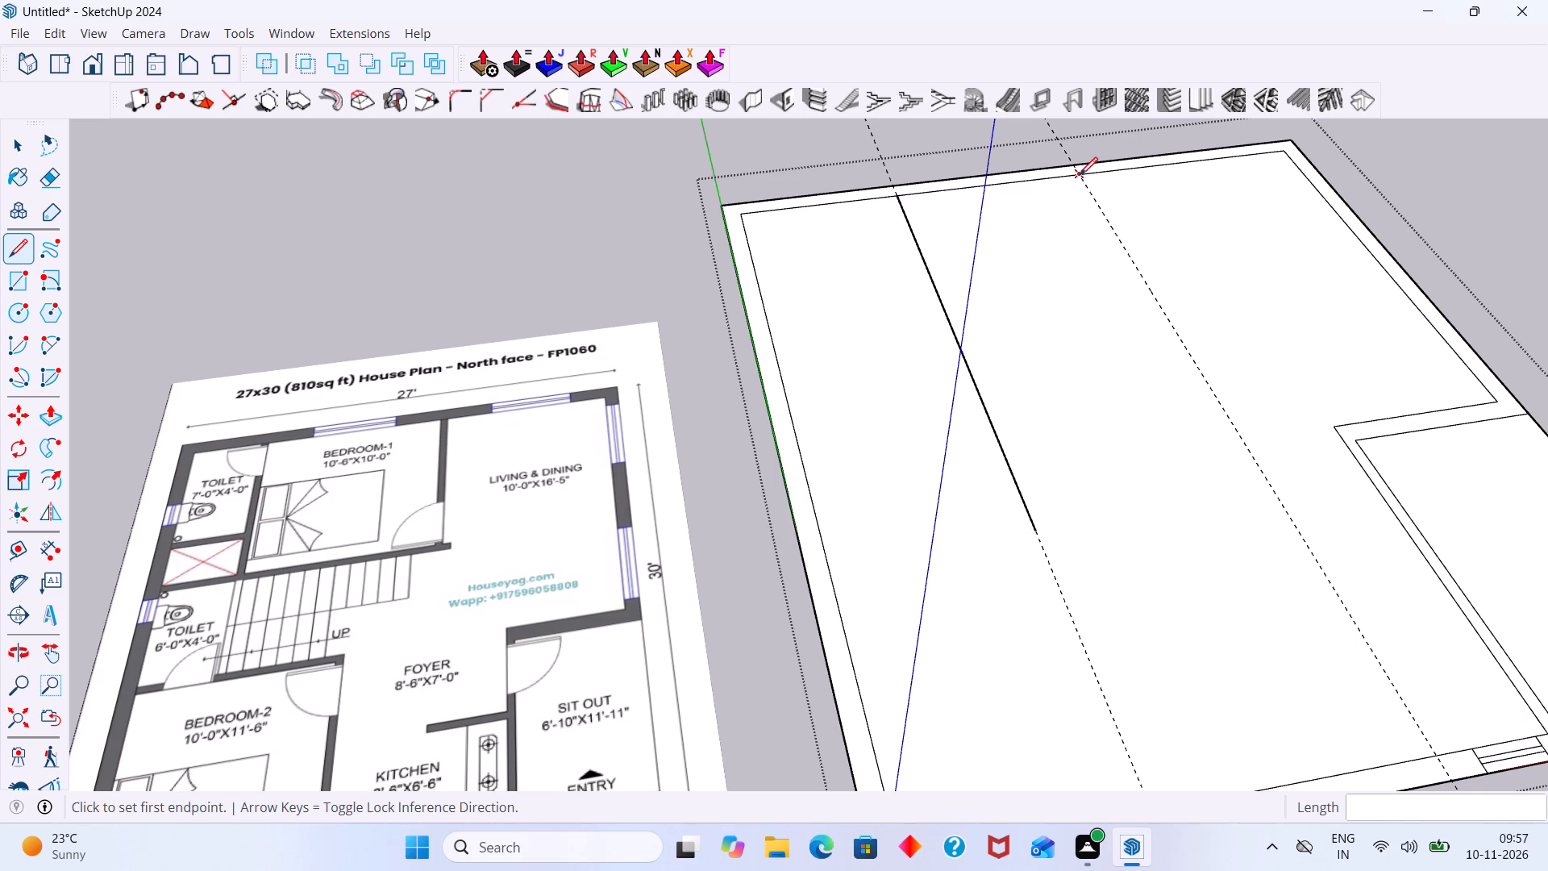
pyautogui.click(1080, 175)
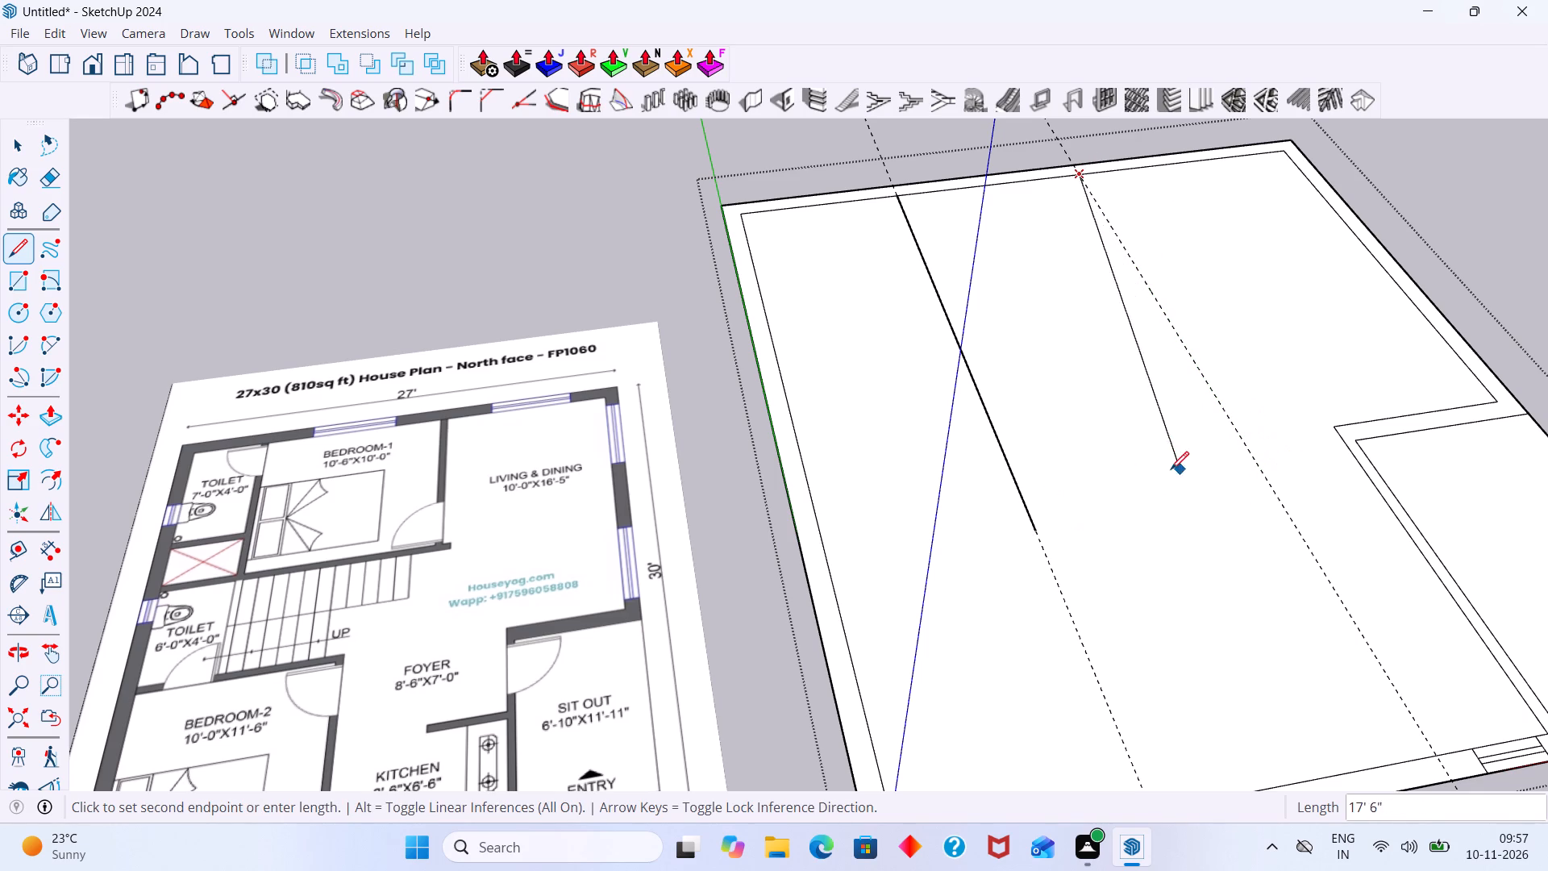
pyautogui.click(1273, 490)
pyautogui.press('space')
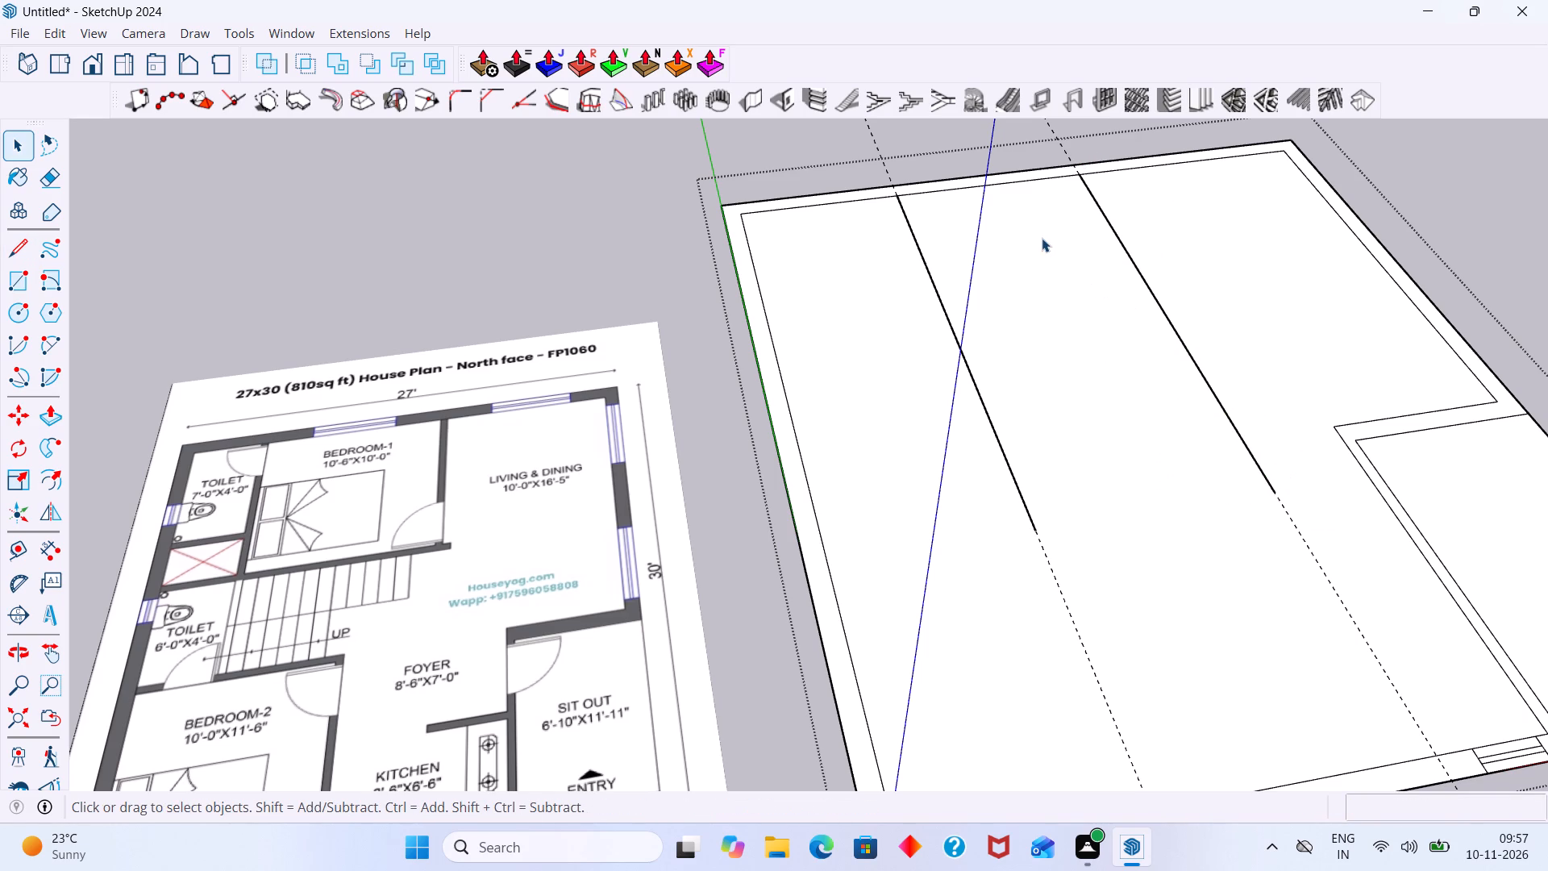
# Draw an 8' 6" line along the rear wall's inner edge between the two partition lines.
pyautogui.press('l')
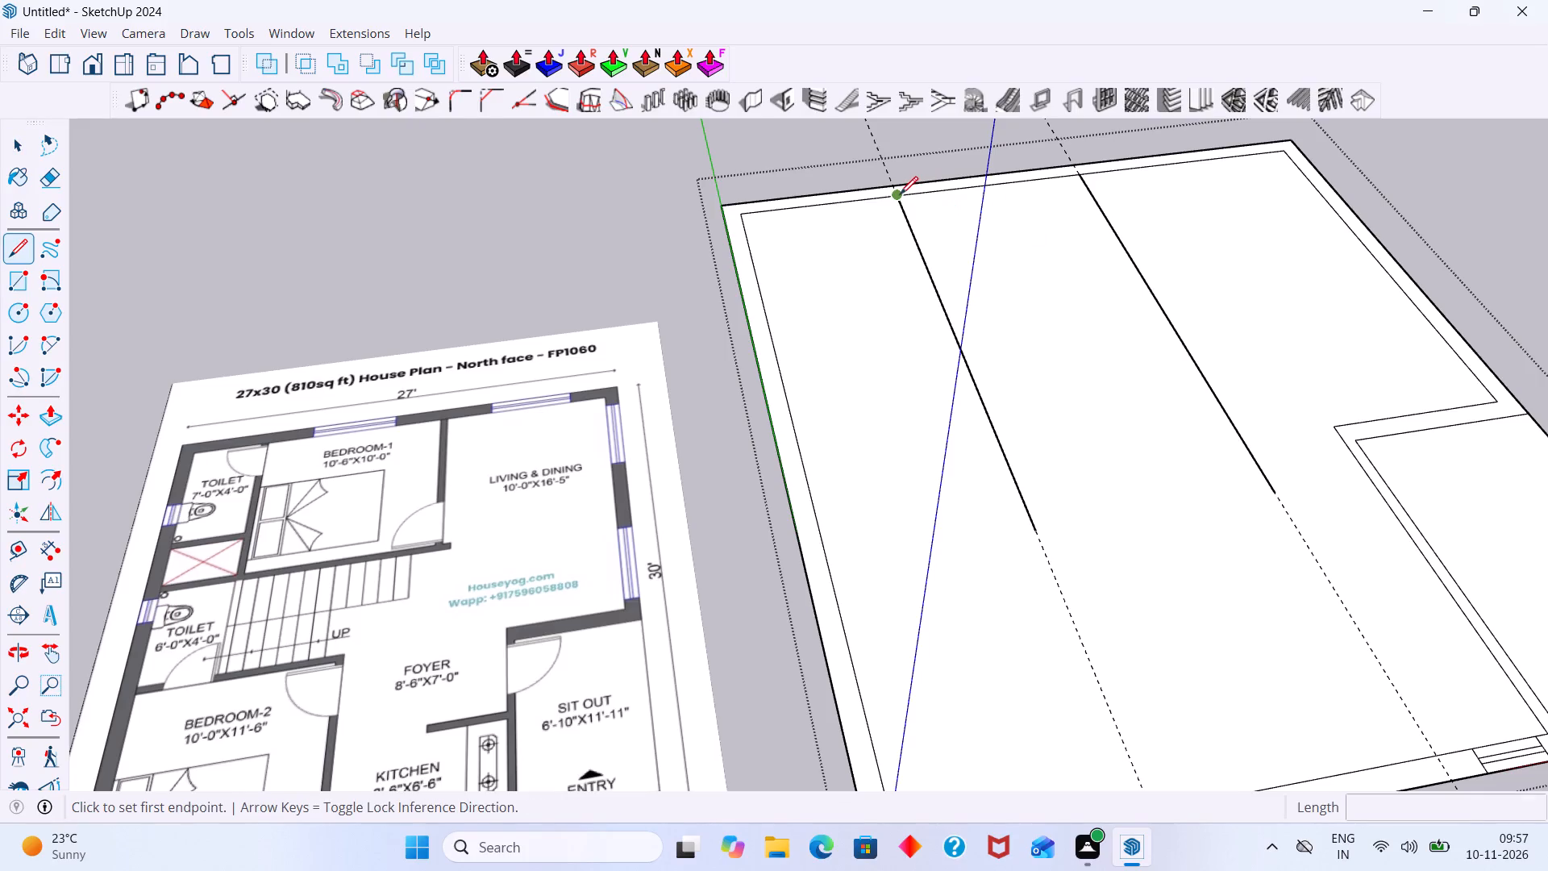
pyautogui.click(900, 194)
pyautogui.click(1078, 176)
pyautogui.press('space')
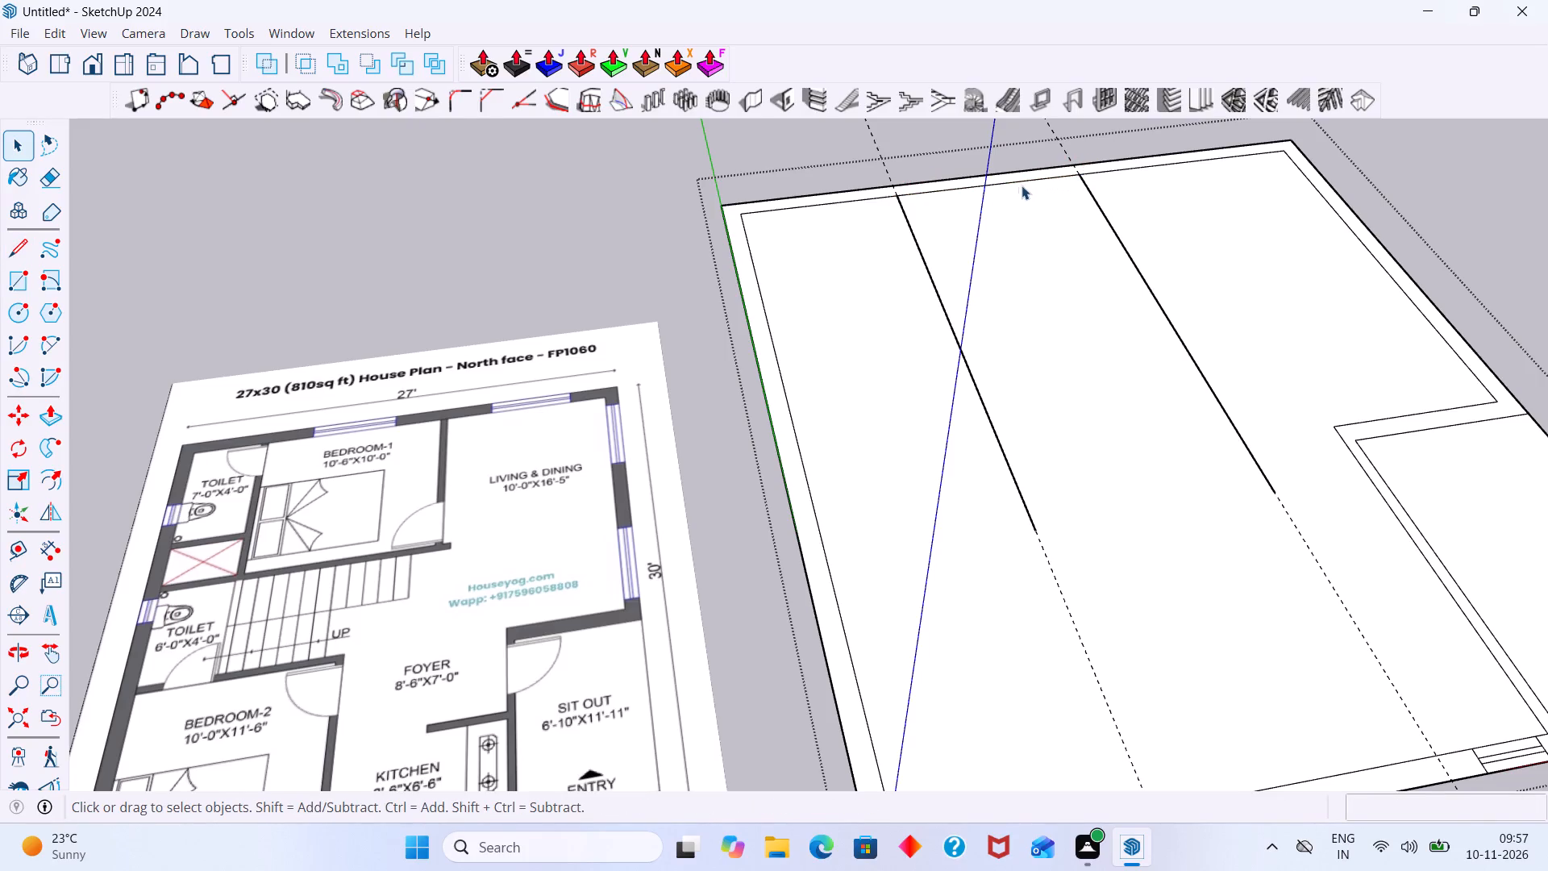
# Measure the distance from each side wall's inner edge to the nearest partition line.
pyautogui.scroll(-2, 1010, 204)
pyautogui.moveTo(1002, 231); pyautogui.dragTo(1007, 221, button='middle')
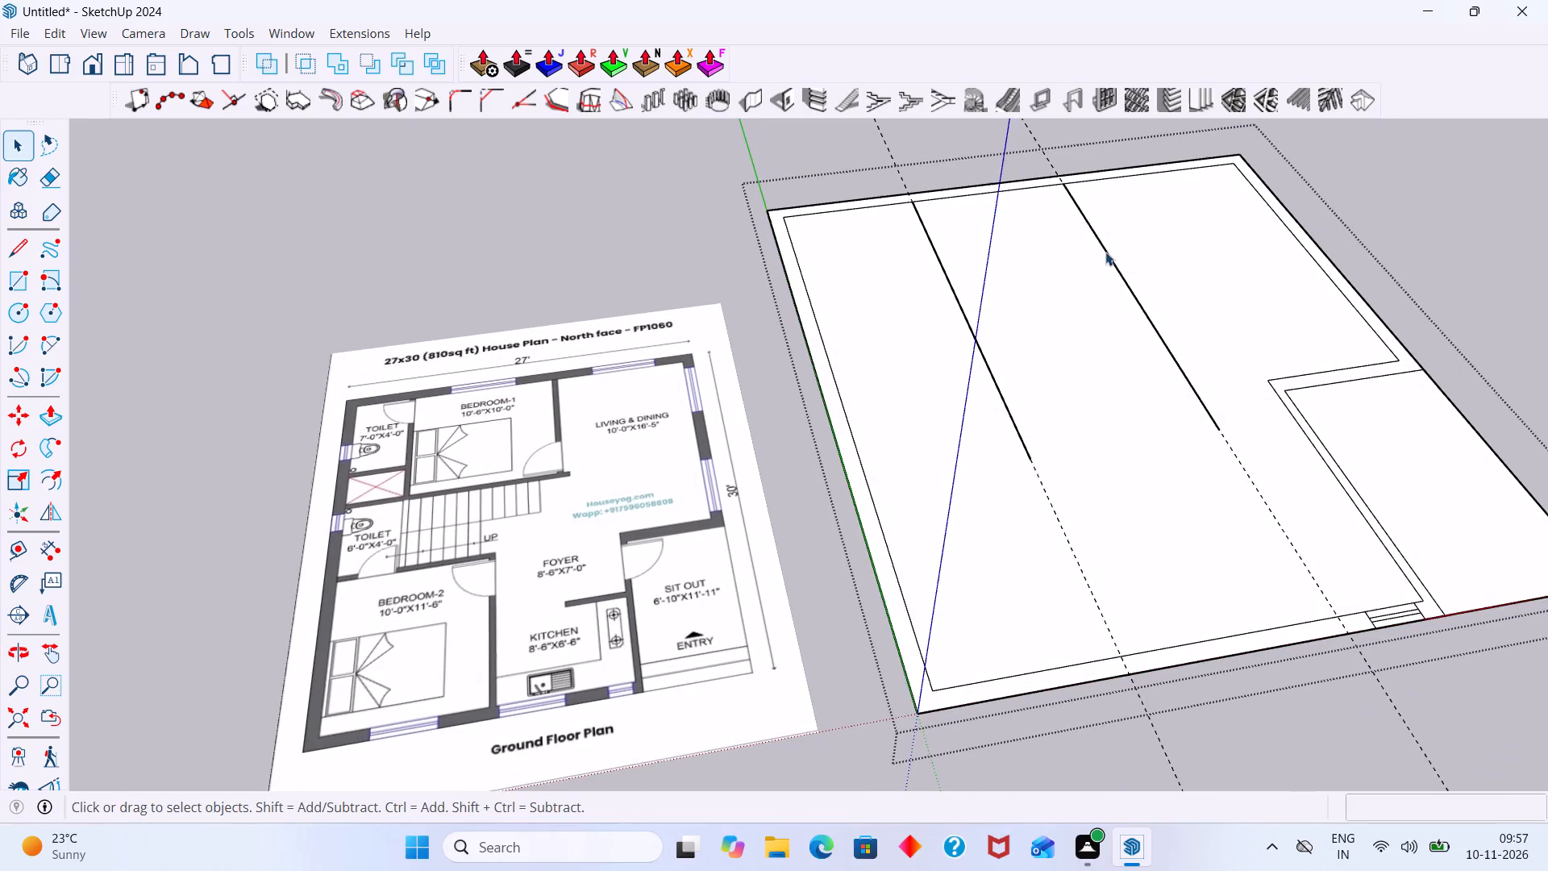
pyautogui.scroll(2, 1113, 251)
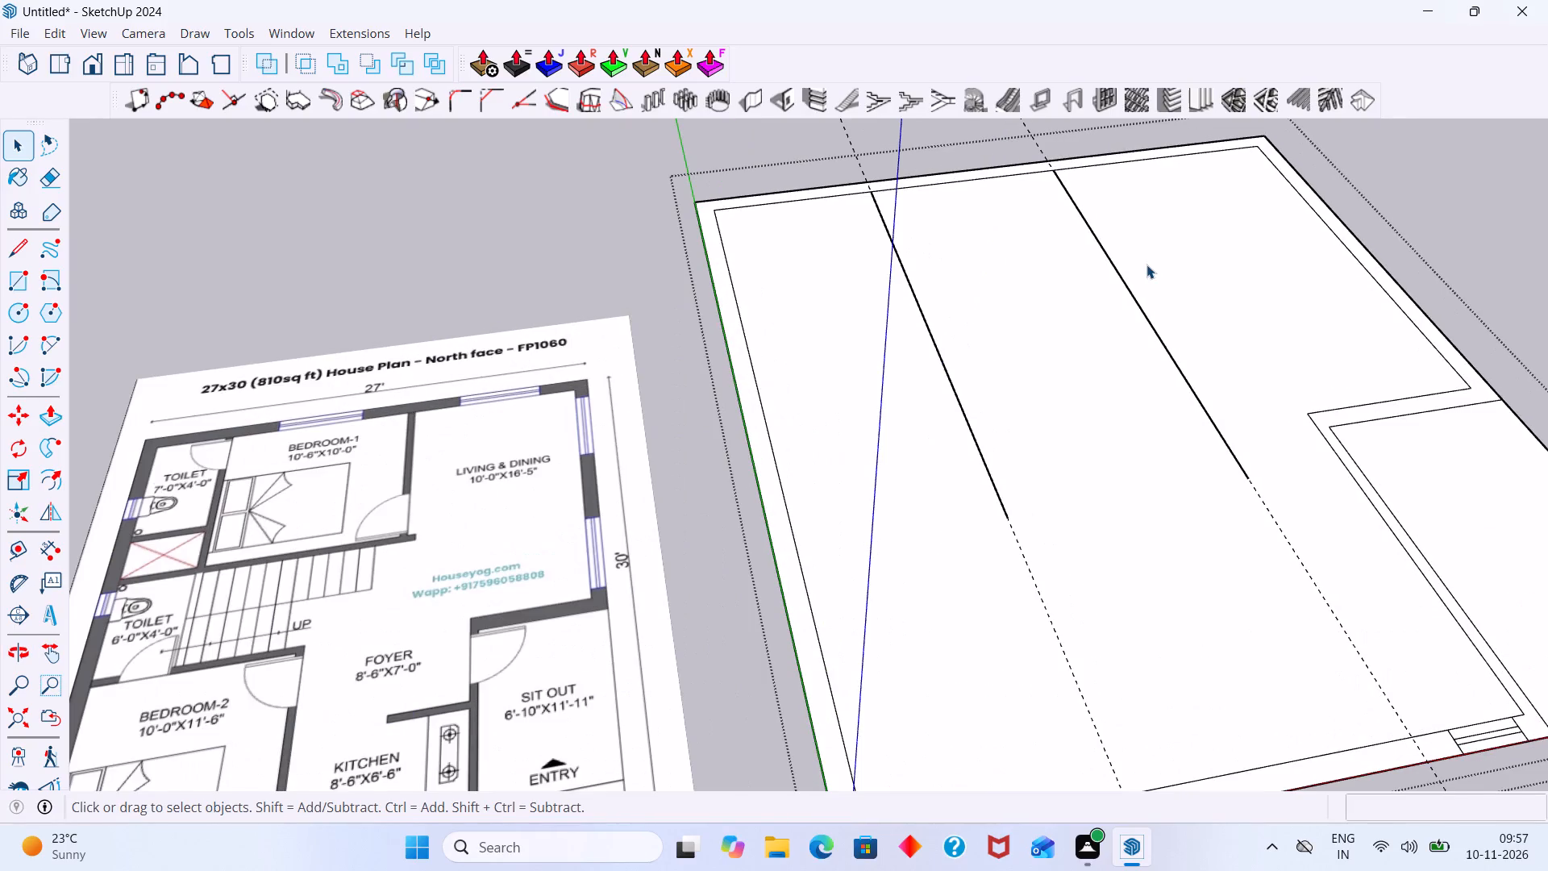
pyautogui.press('t')
pyautogui.click(1291, 188)
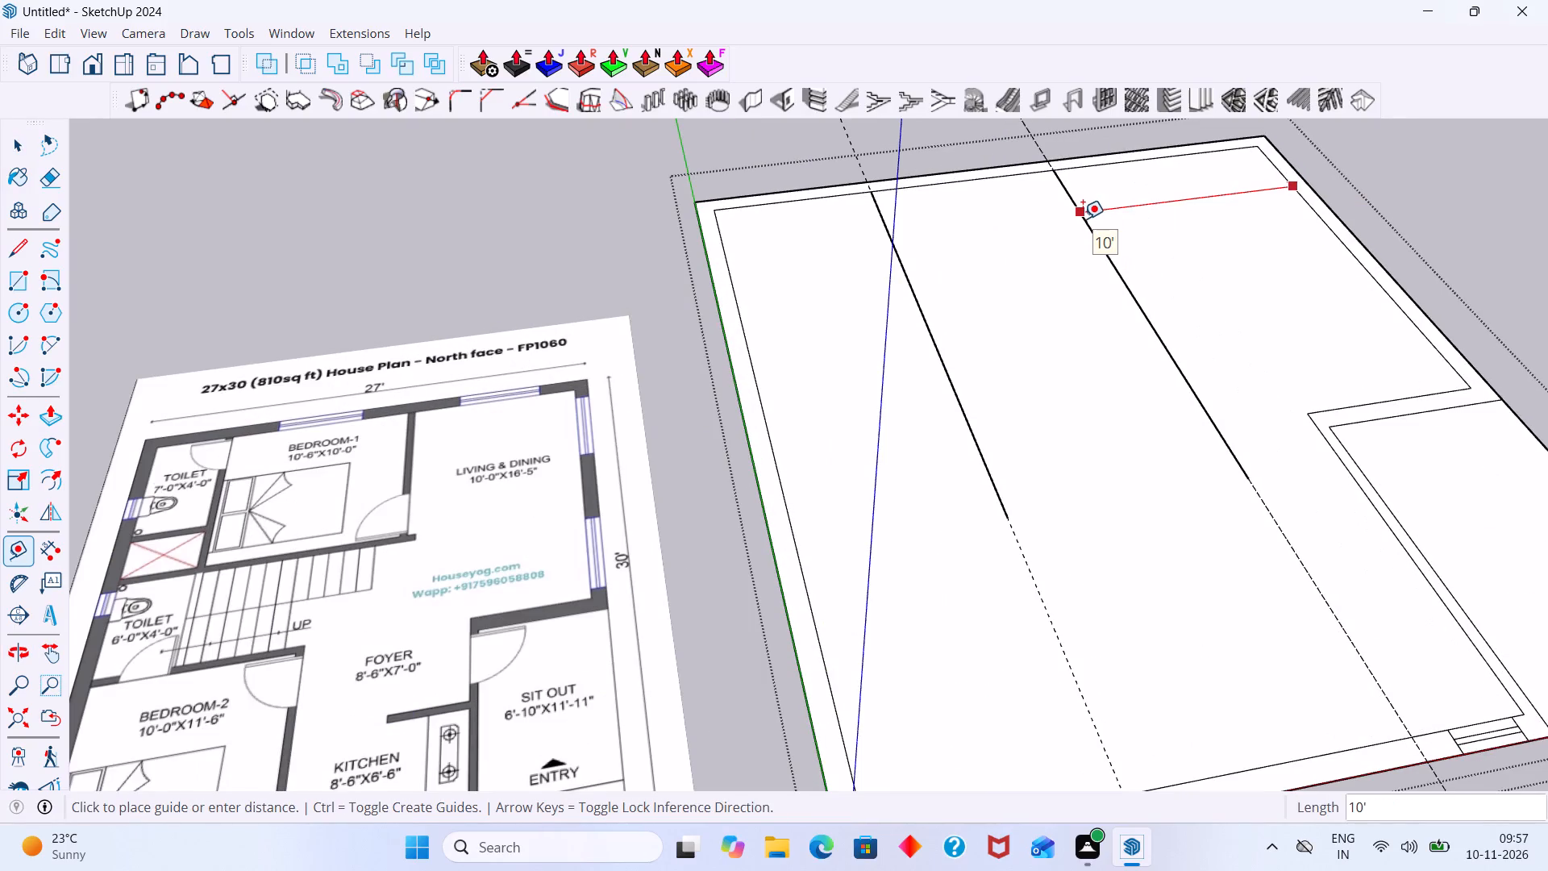
pyautogui.press('space')
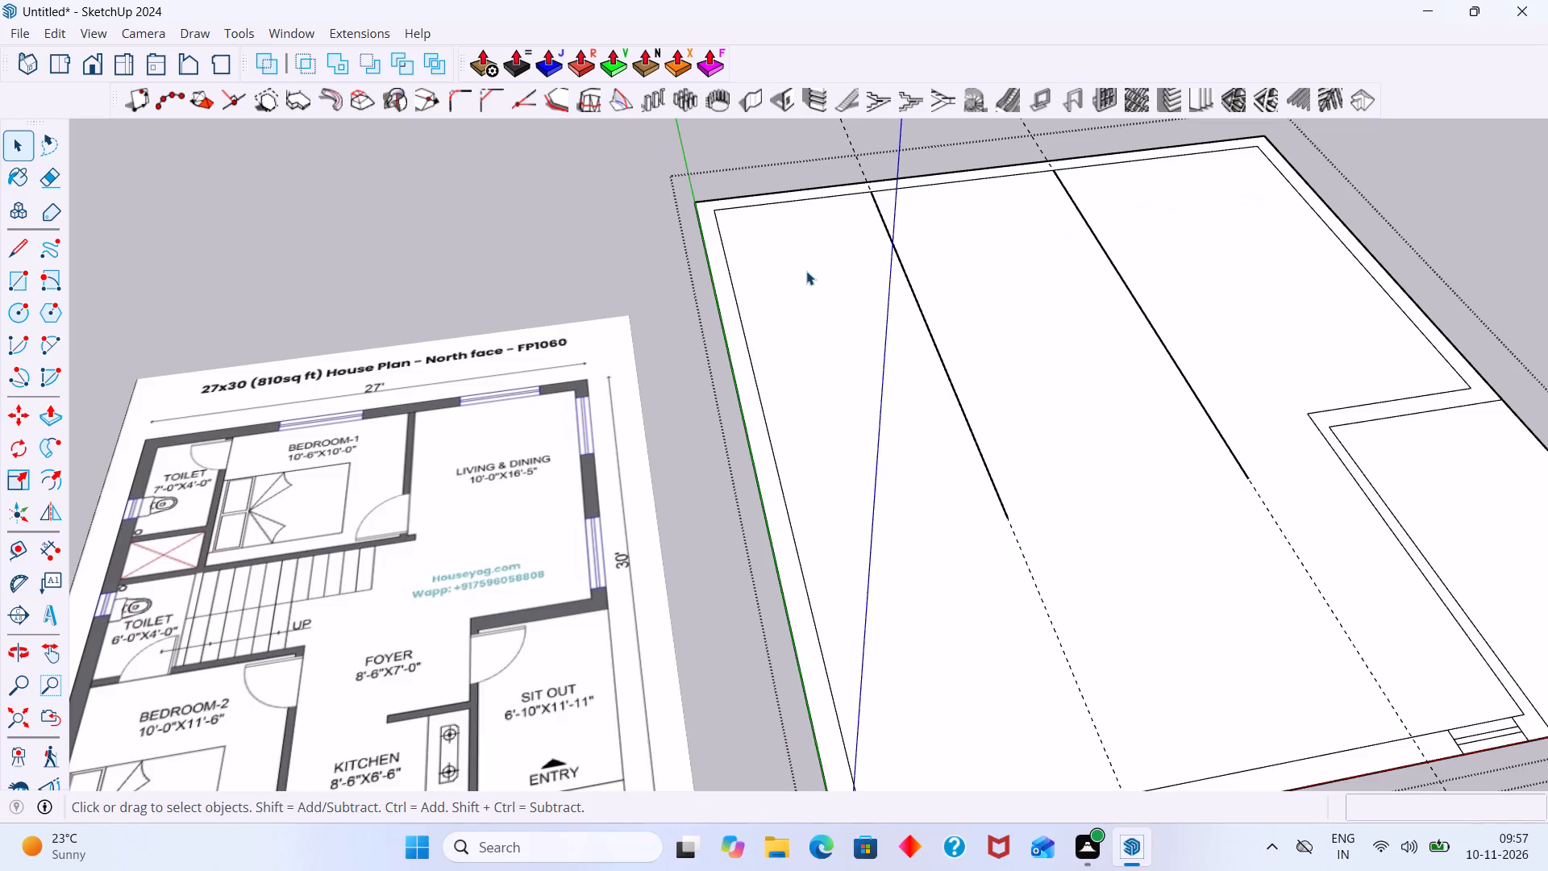
pyautogui.press('t')
pyautogui.click(731, 276)
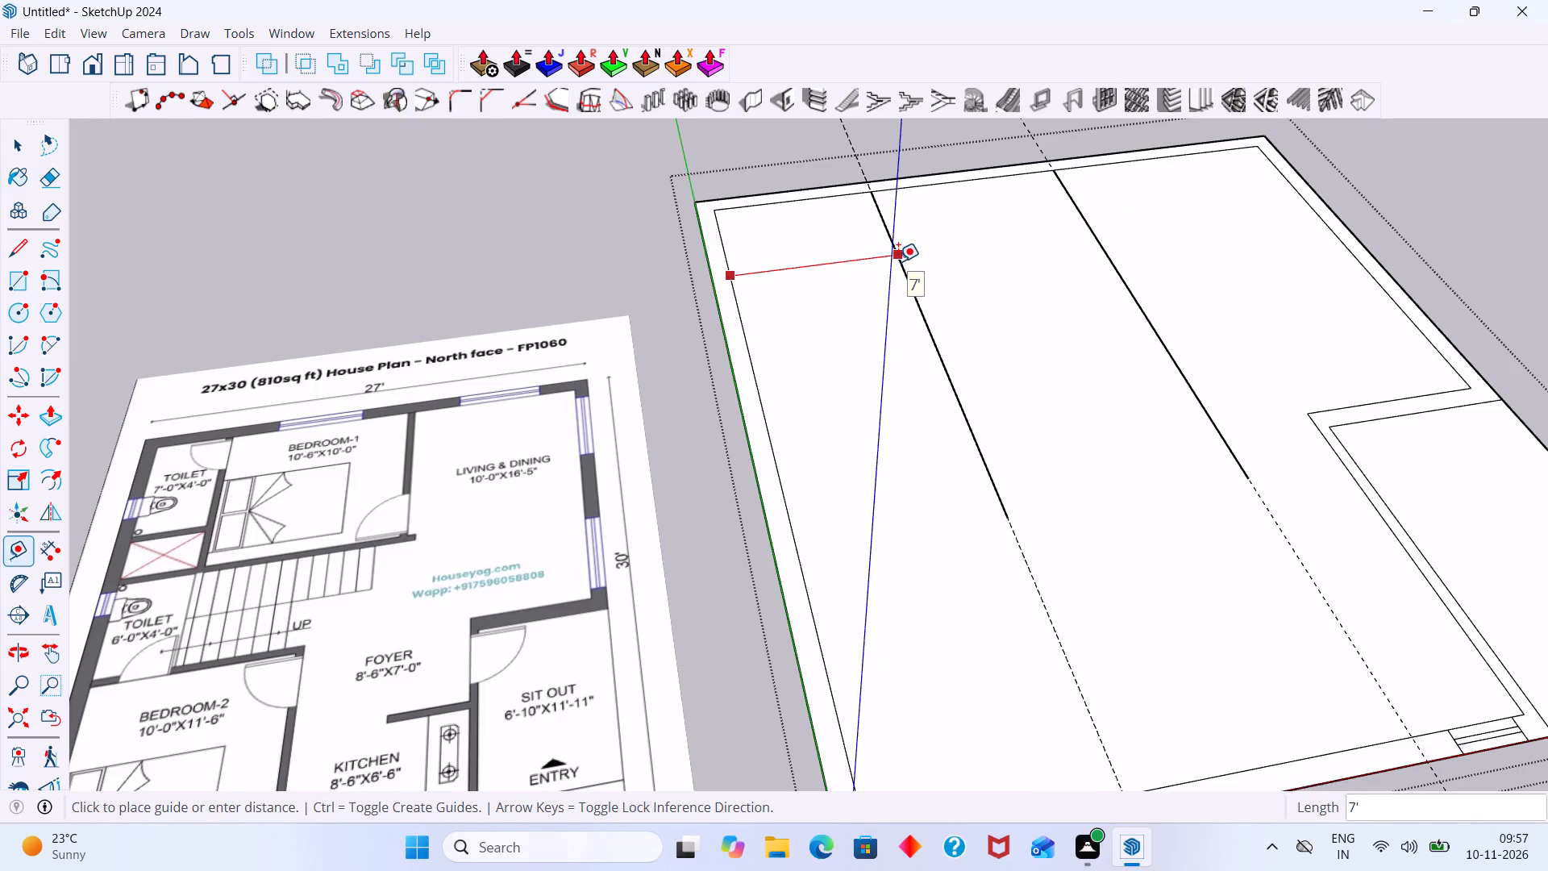
pyautogui.press('space')
pyautogui.scroll(-2, 1017, 261)
pyautogui.moveTo(1006, 273); pyautogui.dragTo(1001, 273, button='middle')
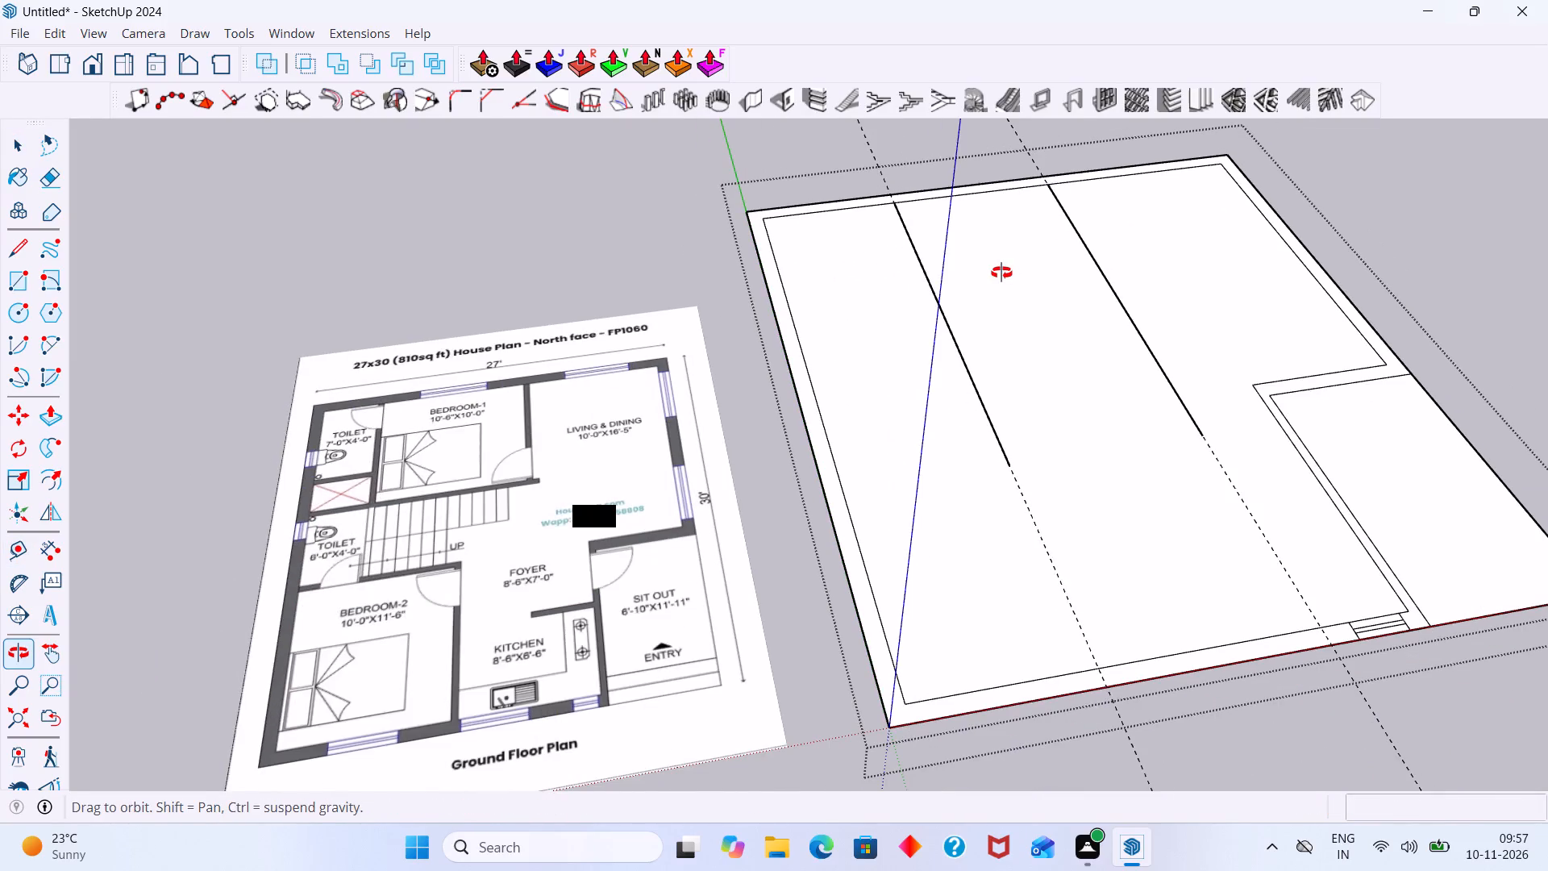
pyautogui.moveTo(1001, 273); pyautogui.dragTo(999, 272, button='middle')
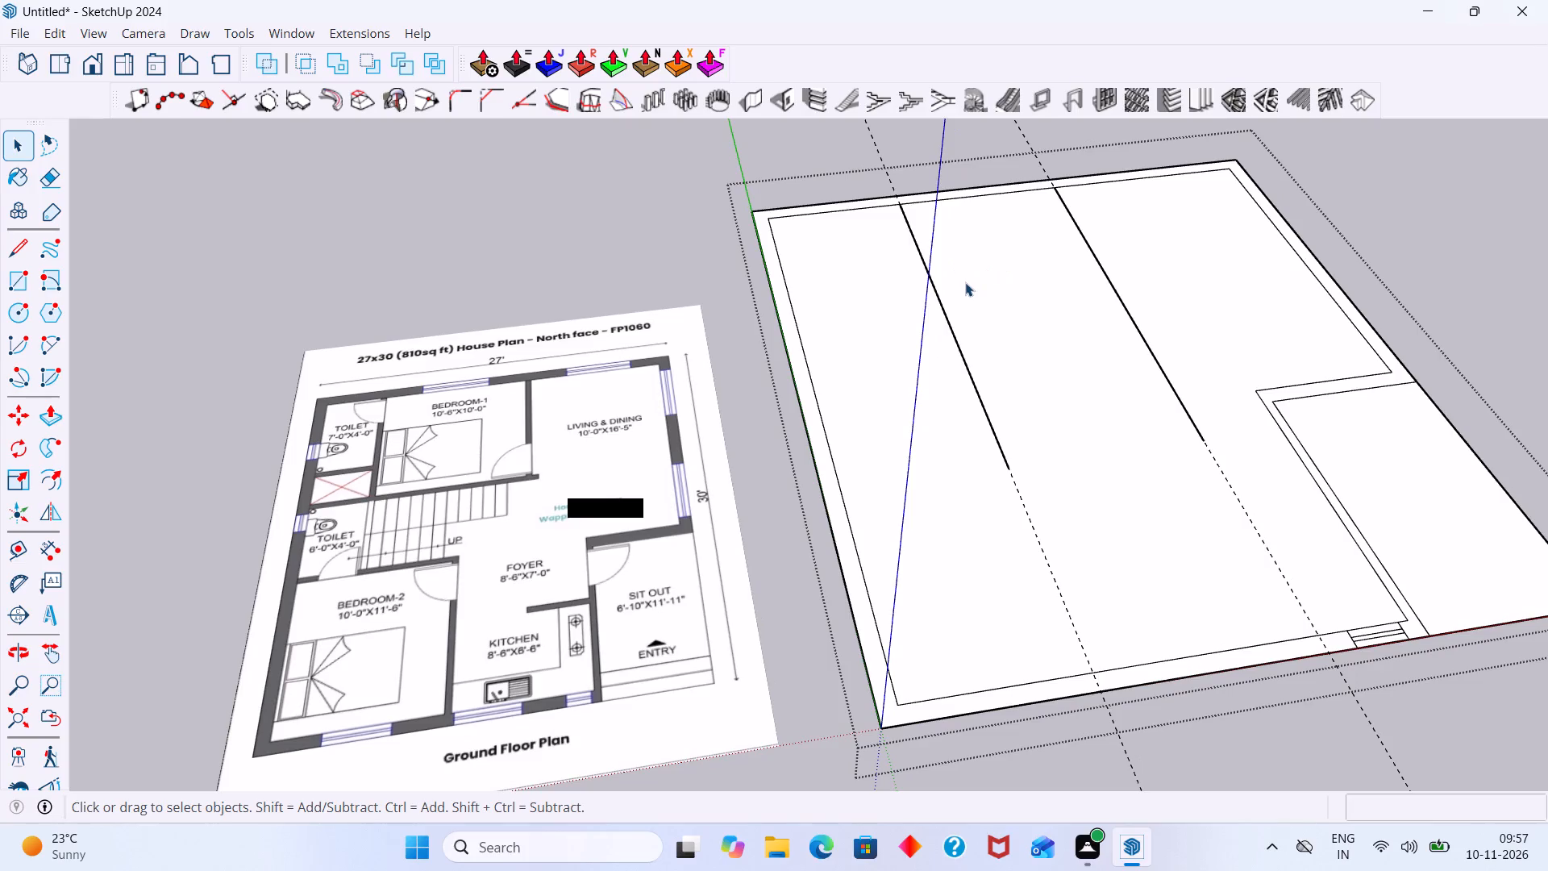
# Draw a parallel line about 18' 10" long from the midpoint of the rear inner edge between the two partition lines.
pyautogui.press('t')
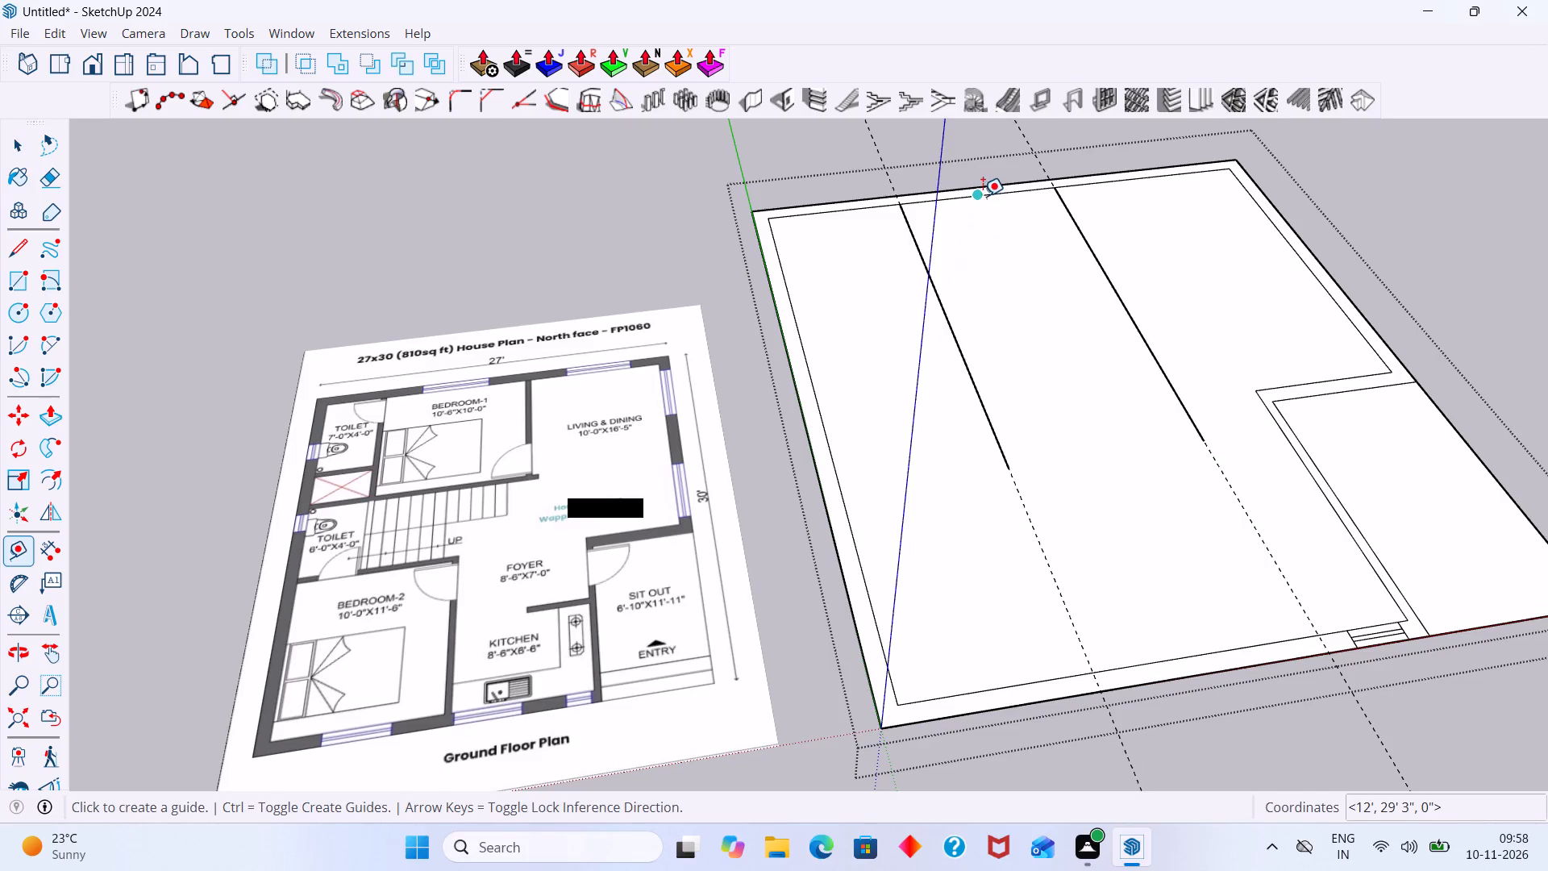
pyautogui.press('l')
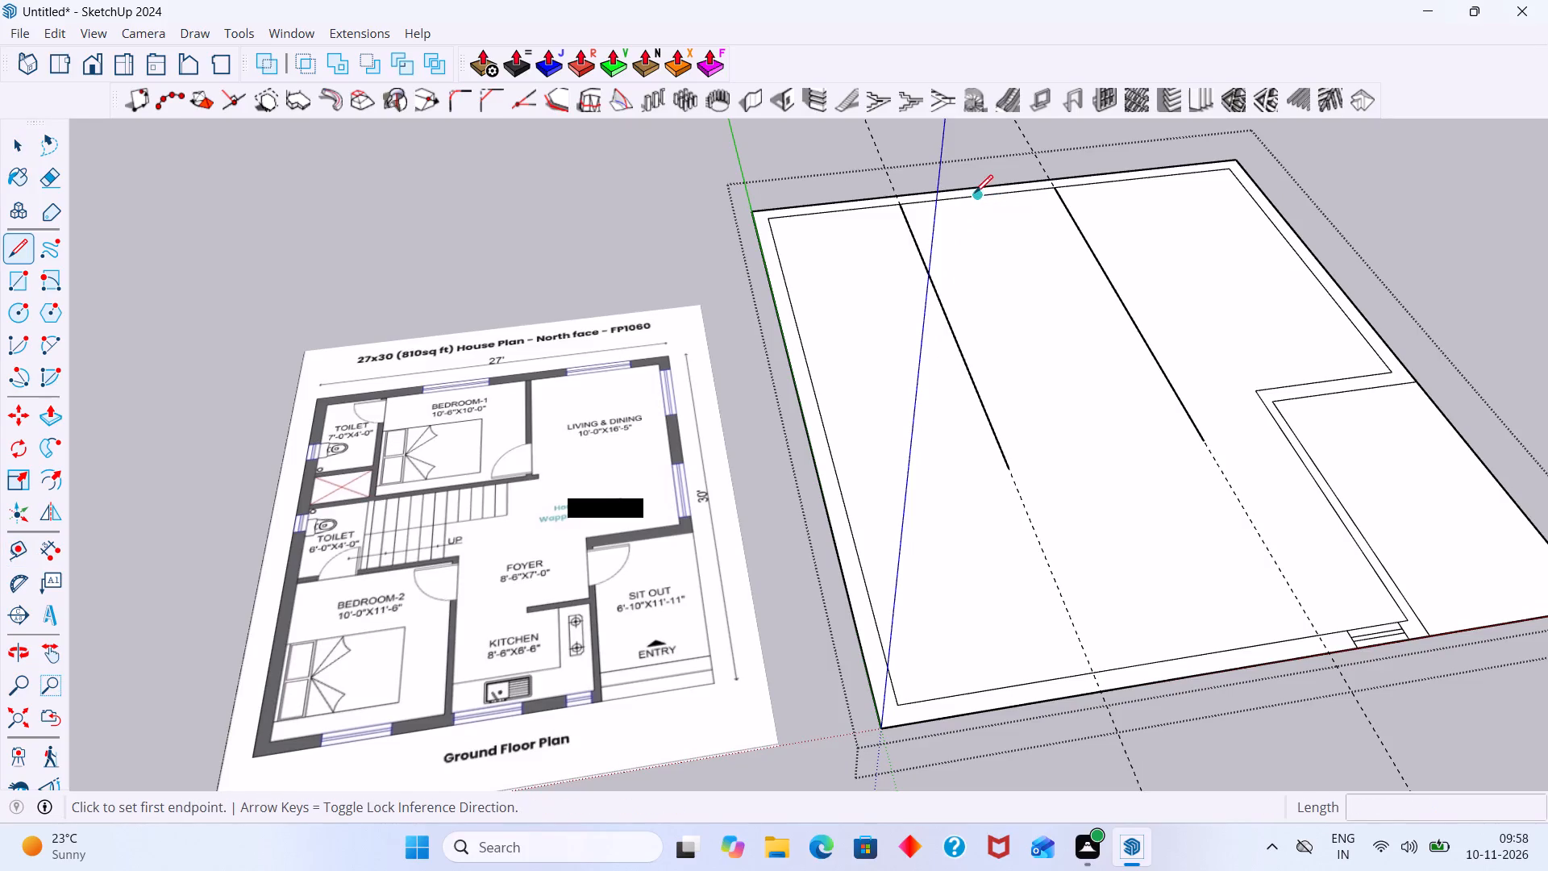
pyautogui.click(980, 195)
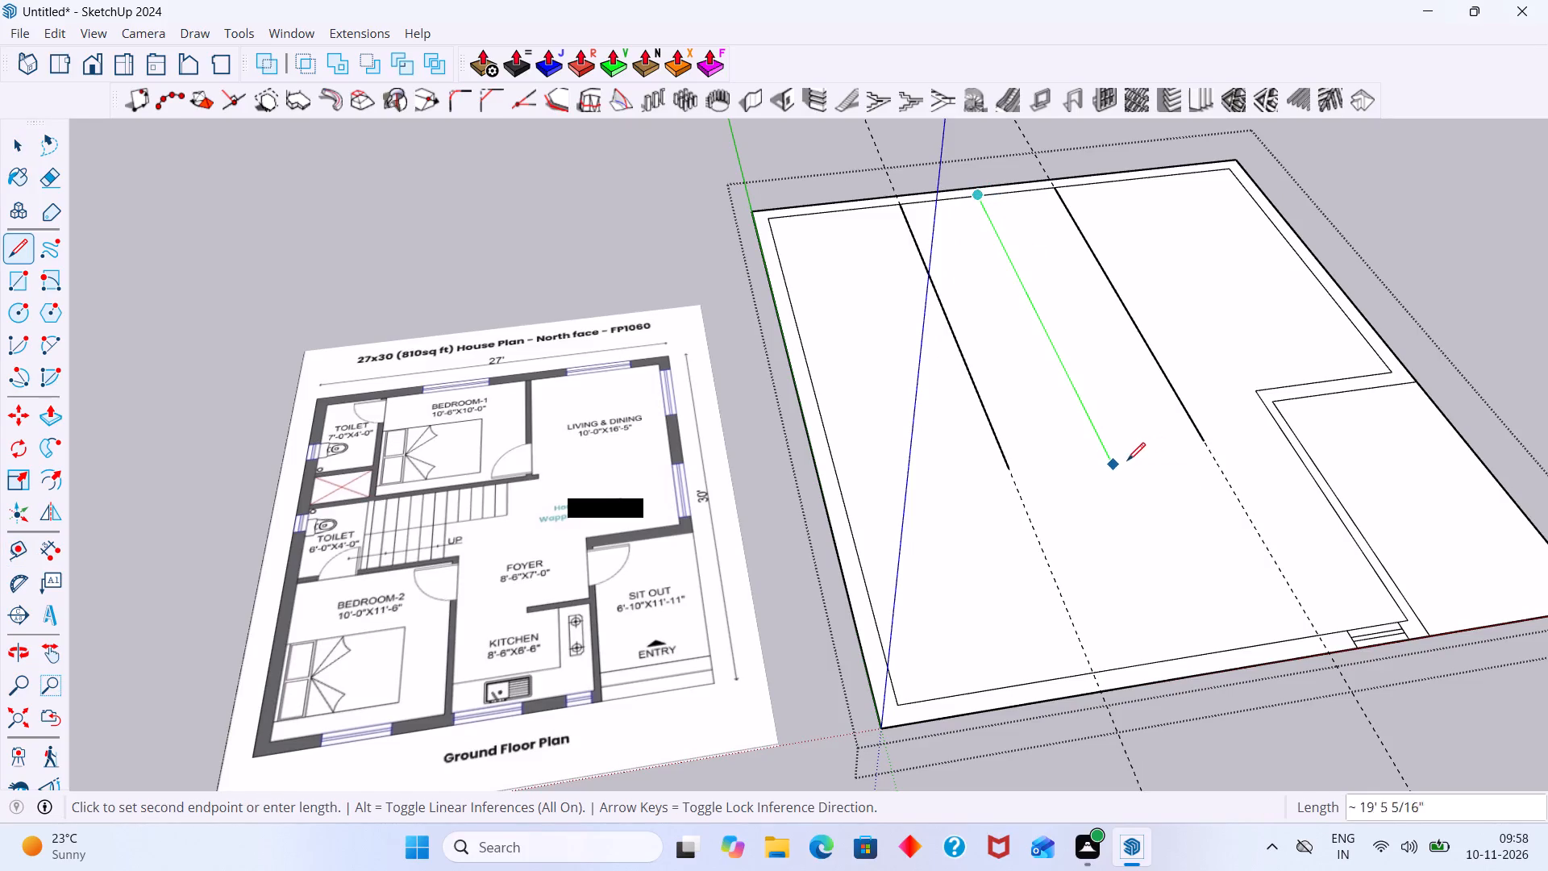
pyautogui.click(1109, 459)
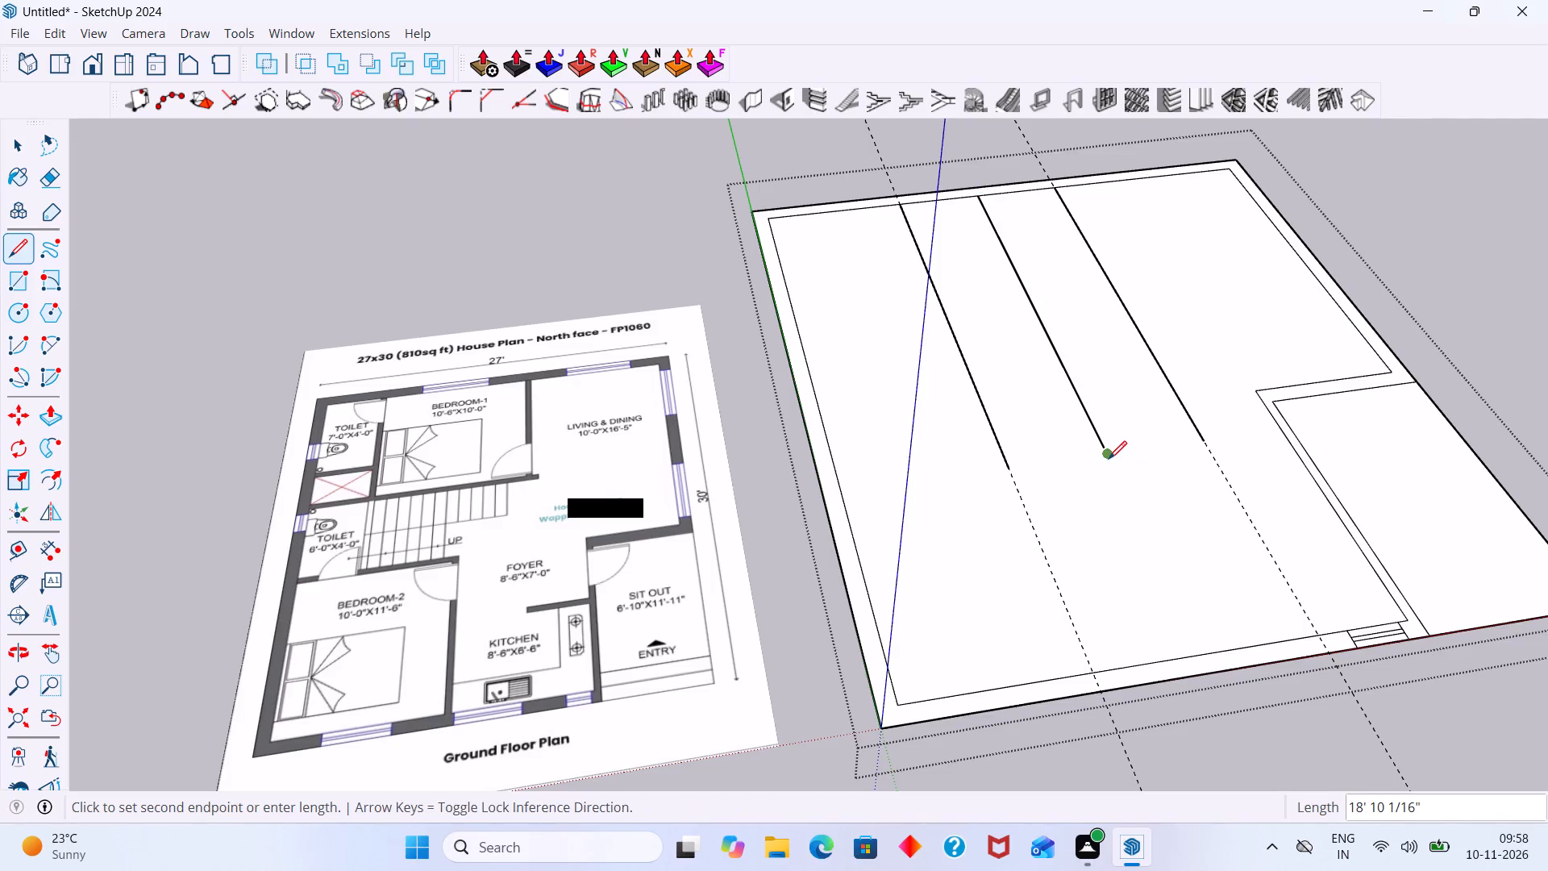
pyautogui.press('space')
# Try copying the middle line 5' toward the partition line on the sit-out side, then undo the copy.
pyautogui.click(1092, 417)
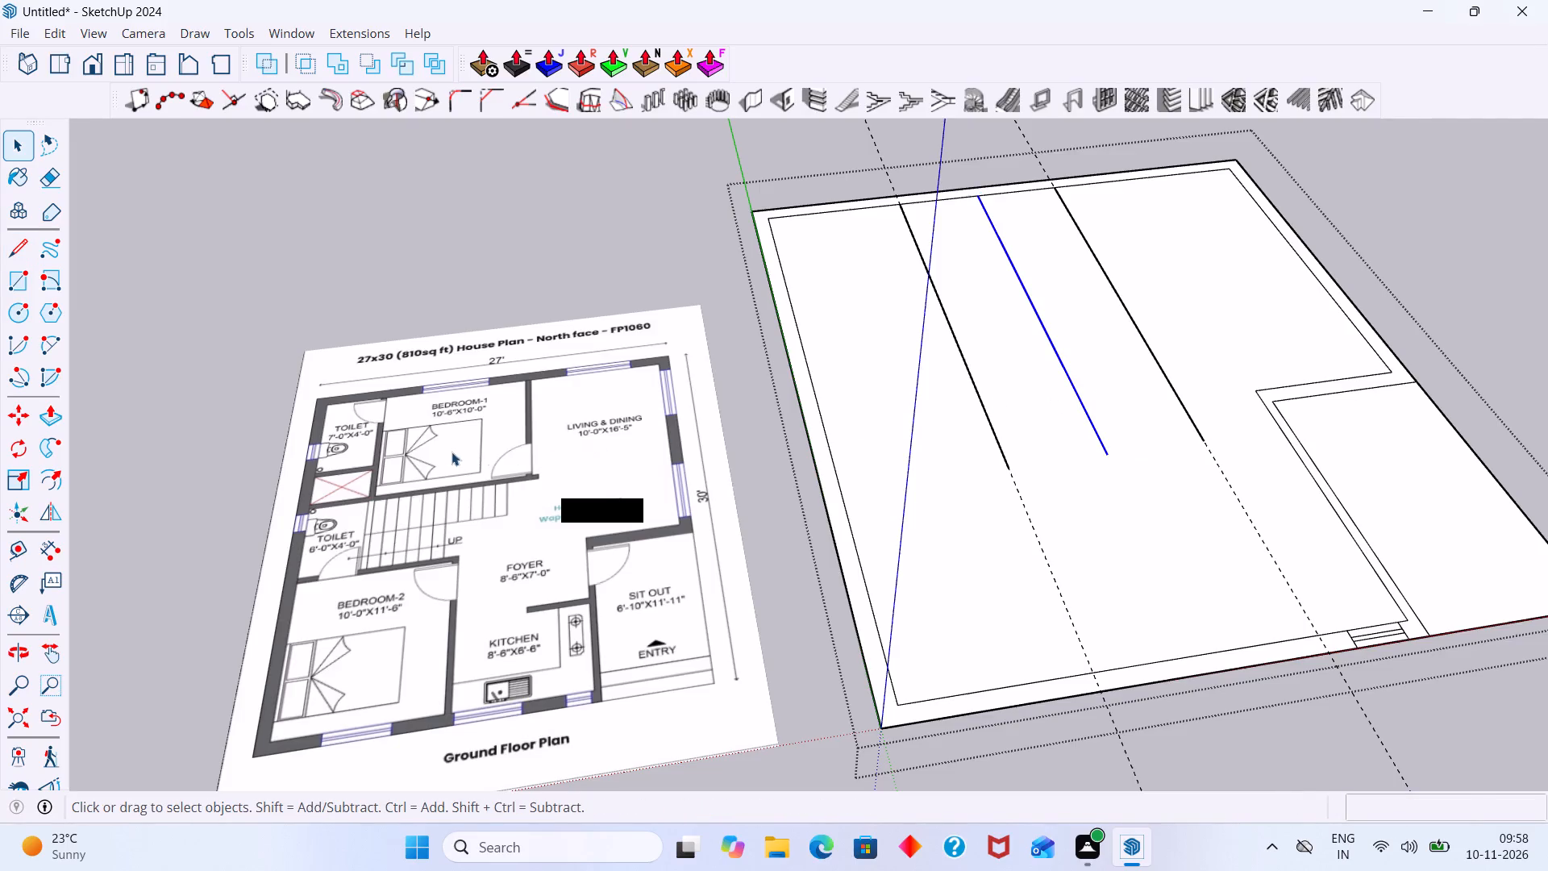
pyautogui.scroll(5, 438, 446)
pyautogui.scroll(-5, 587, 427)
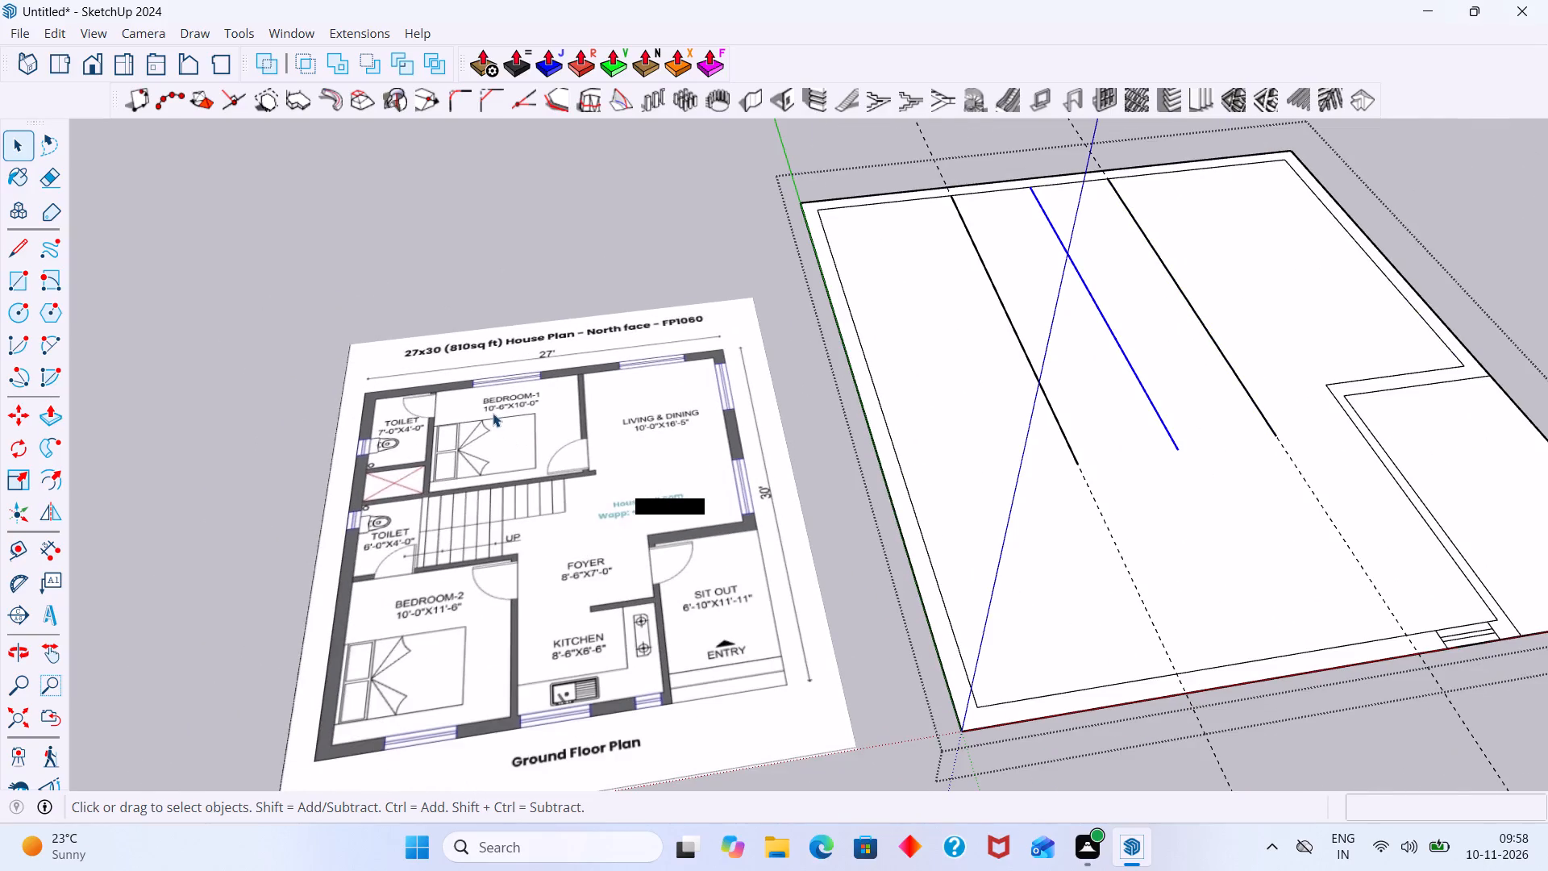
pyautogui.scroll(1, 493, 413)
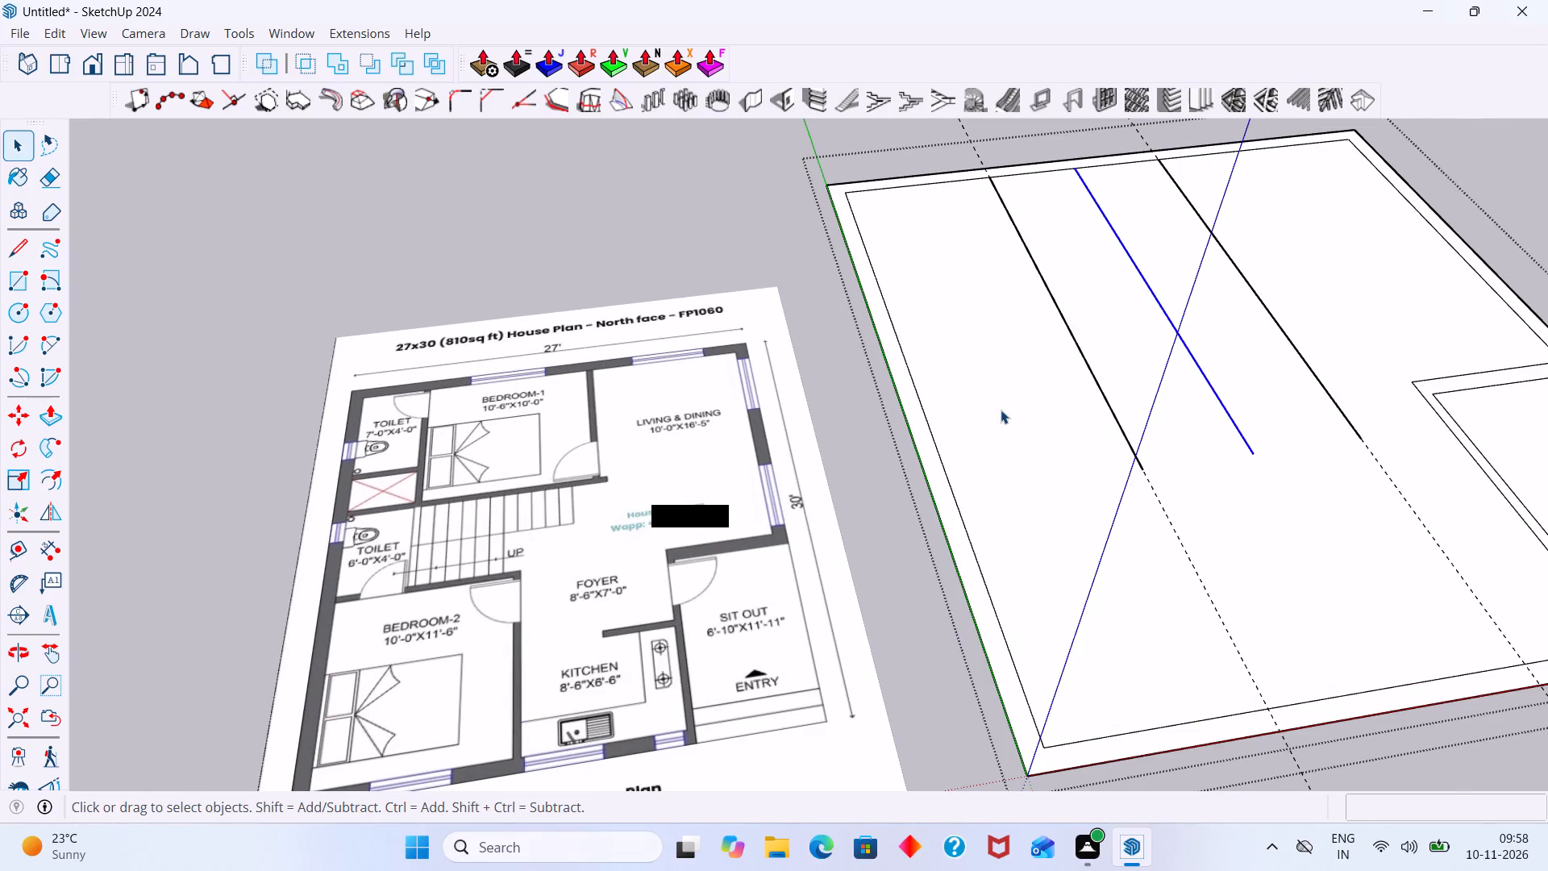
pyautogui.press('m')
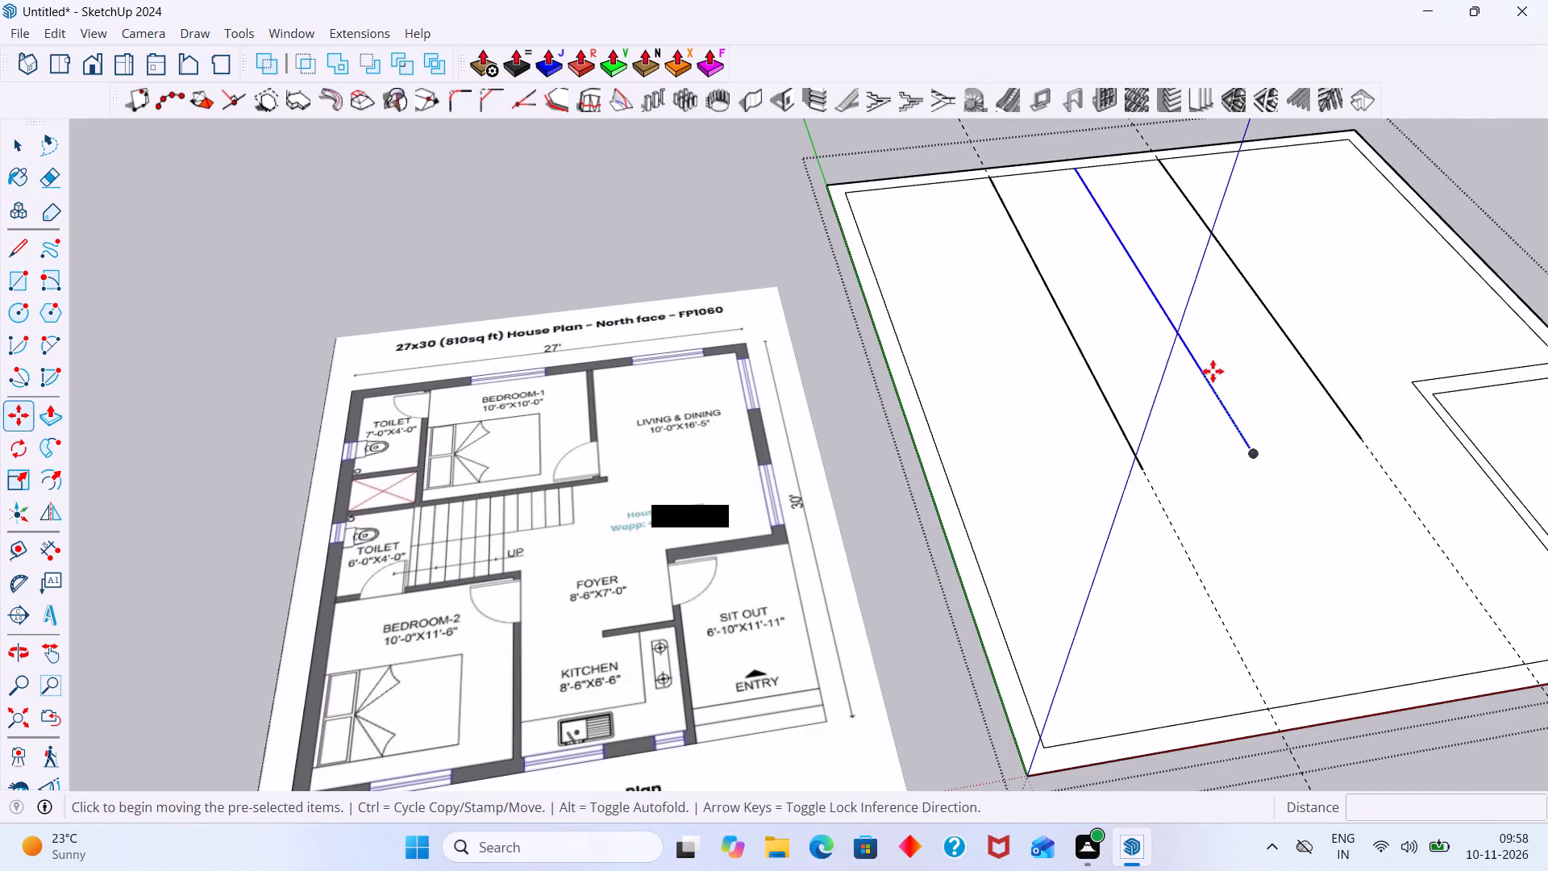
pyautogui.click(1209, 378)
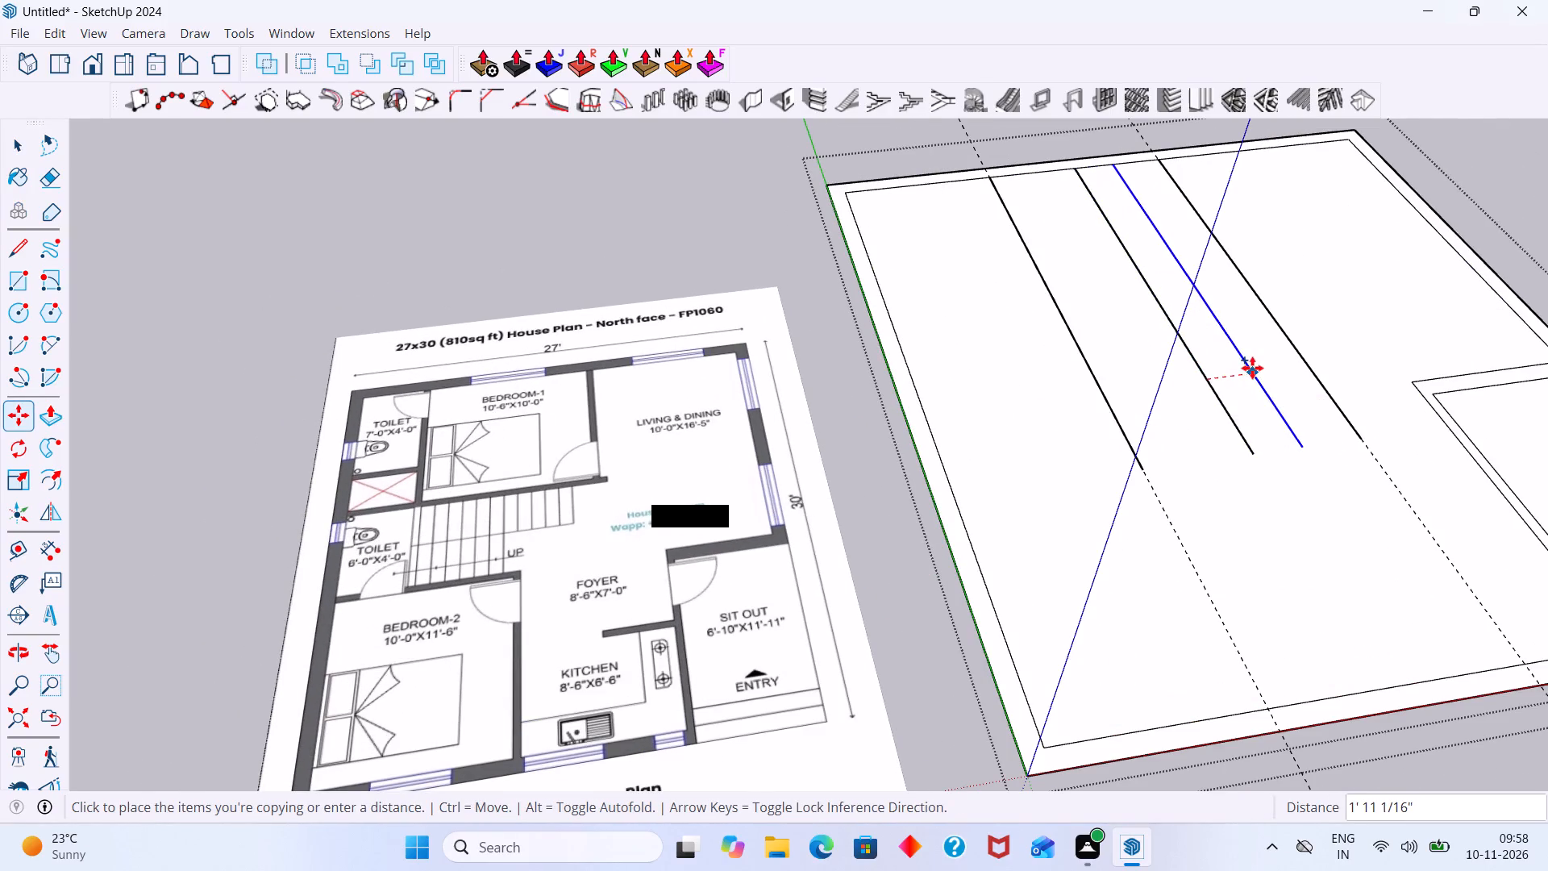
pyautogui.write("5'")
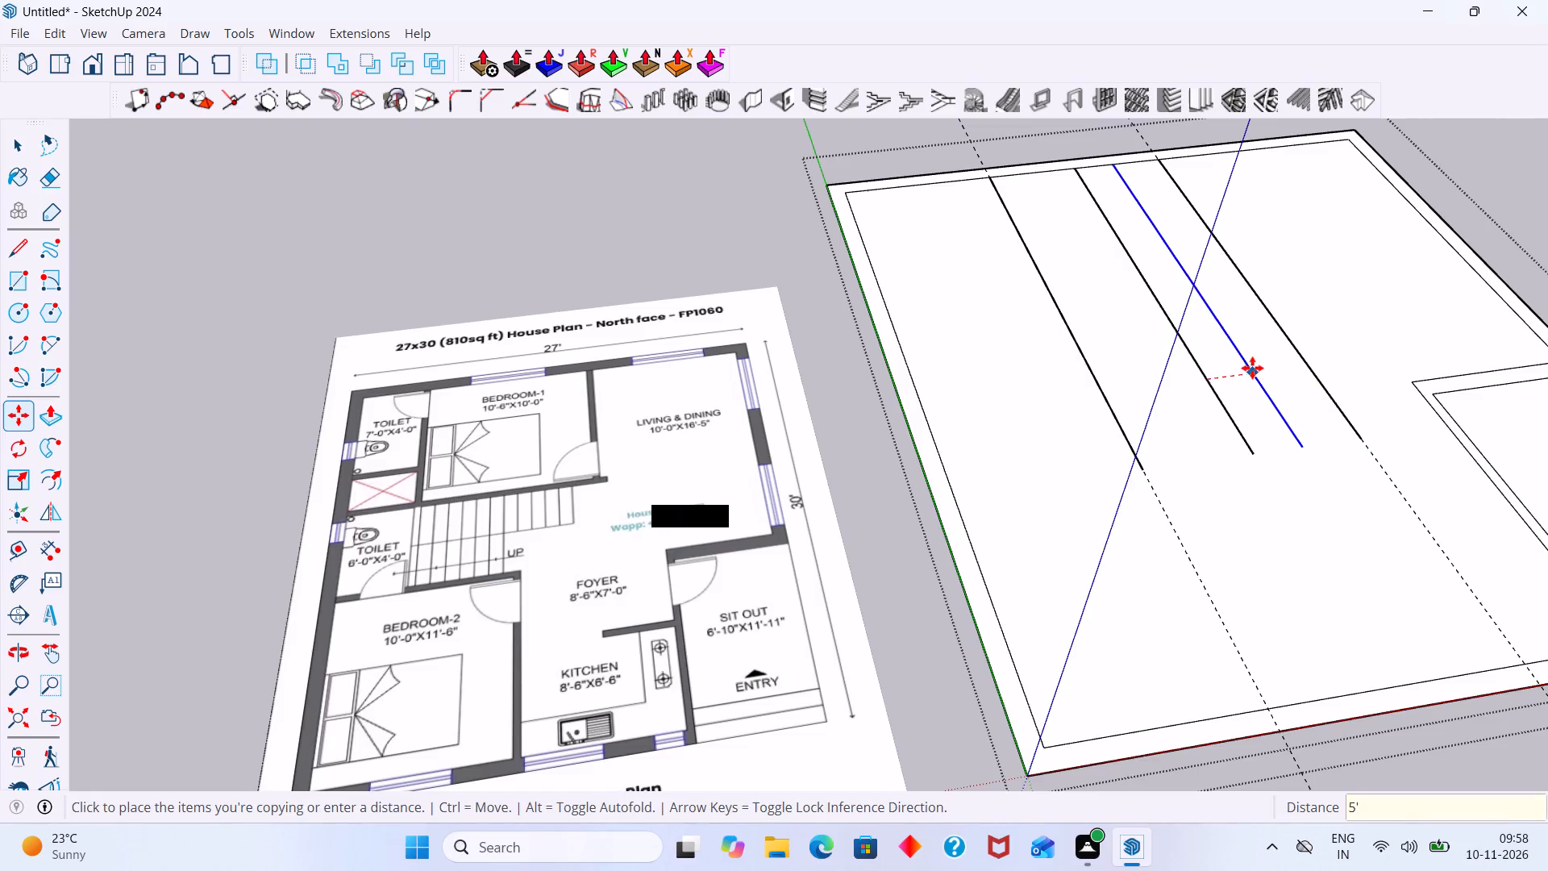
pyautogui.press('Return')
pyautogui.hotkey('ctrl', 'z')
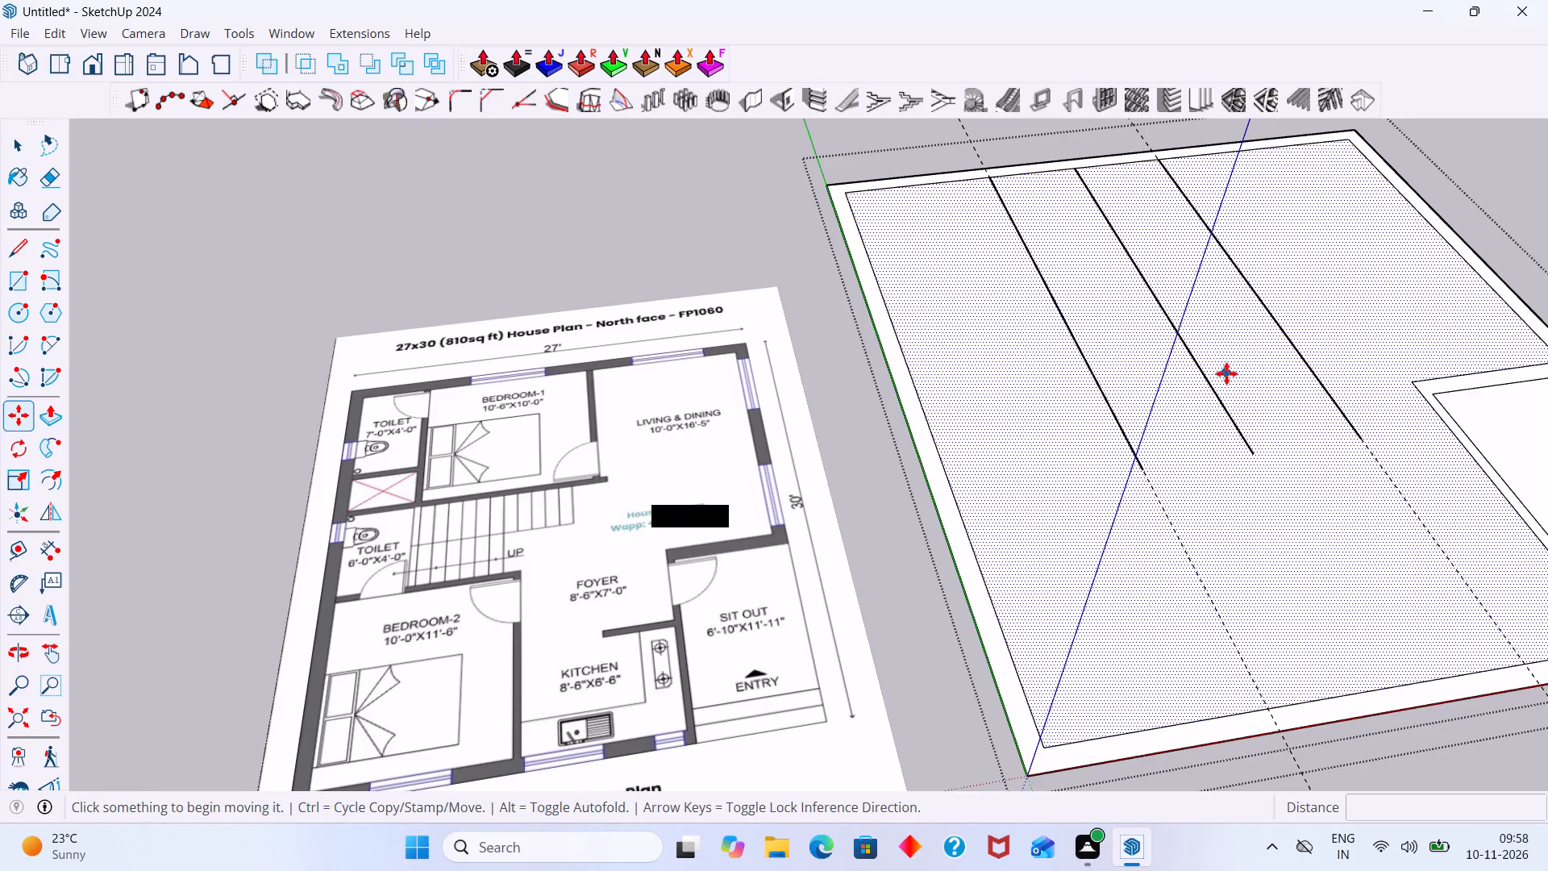
# Undo the middle line and delete the partition line nearest the green-axis side wall together with its guide.
pyautogui.hotkey('ctrl', 'z')
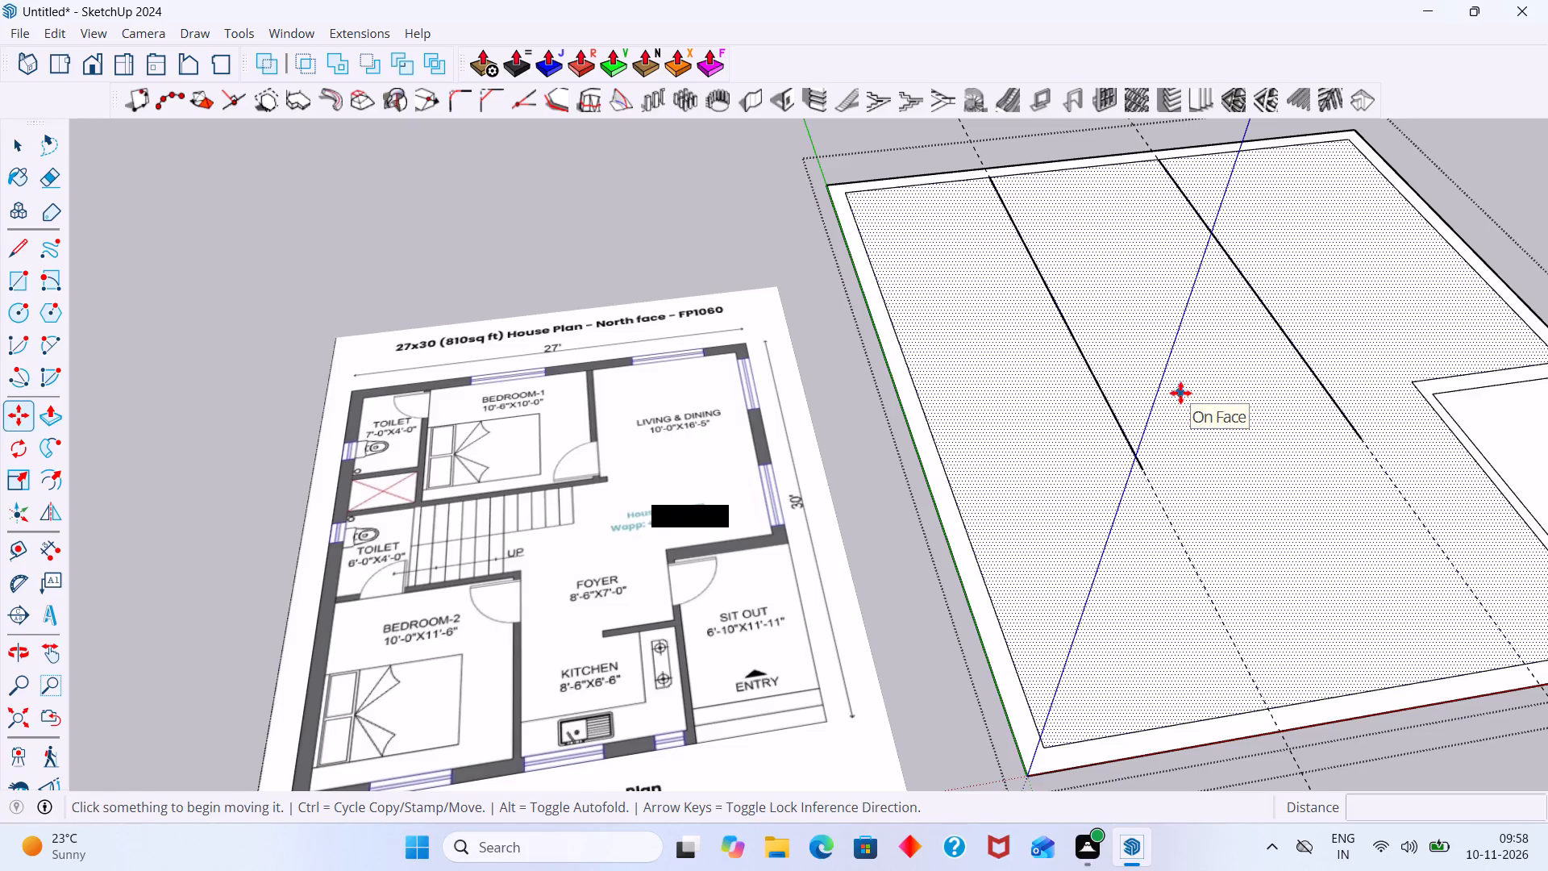
pyautogui.press('space')
pyautogui.click(1119, 417)
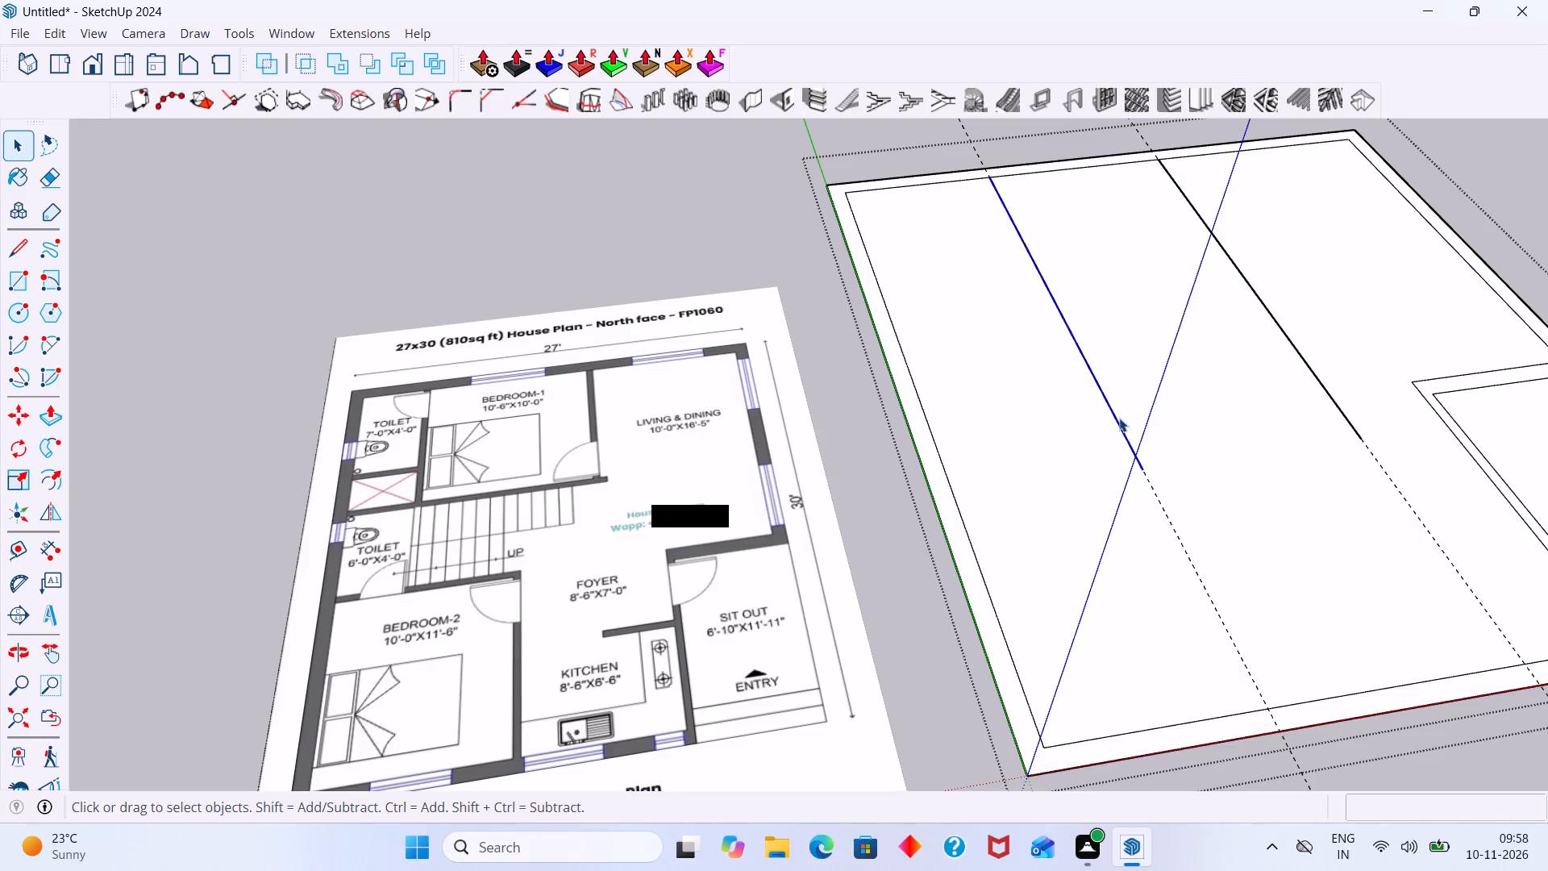
pyautogui.press('Delete')
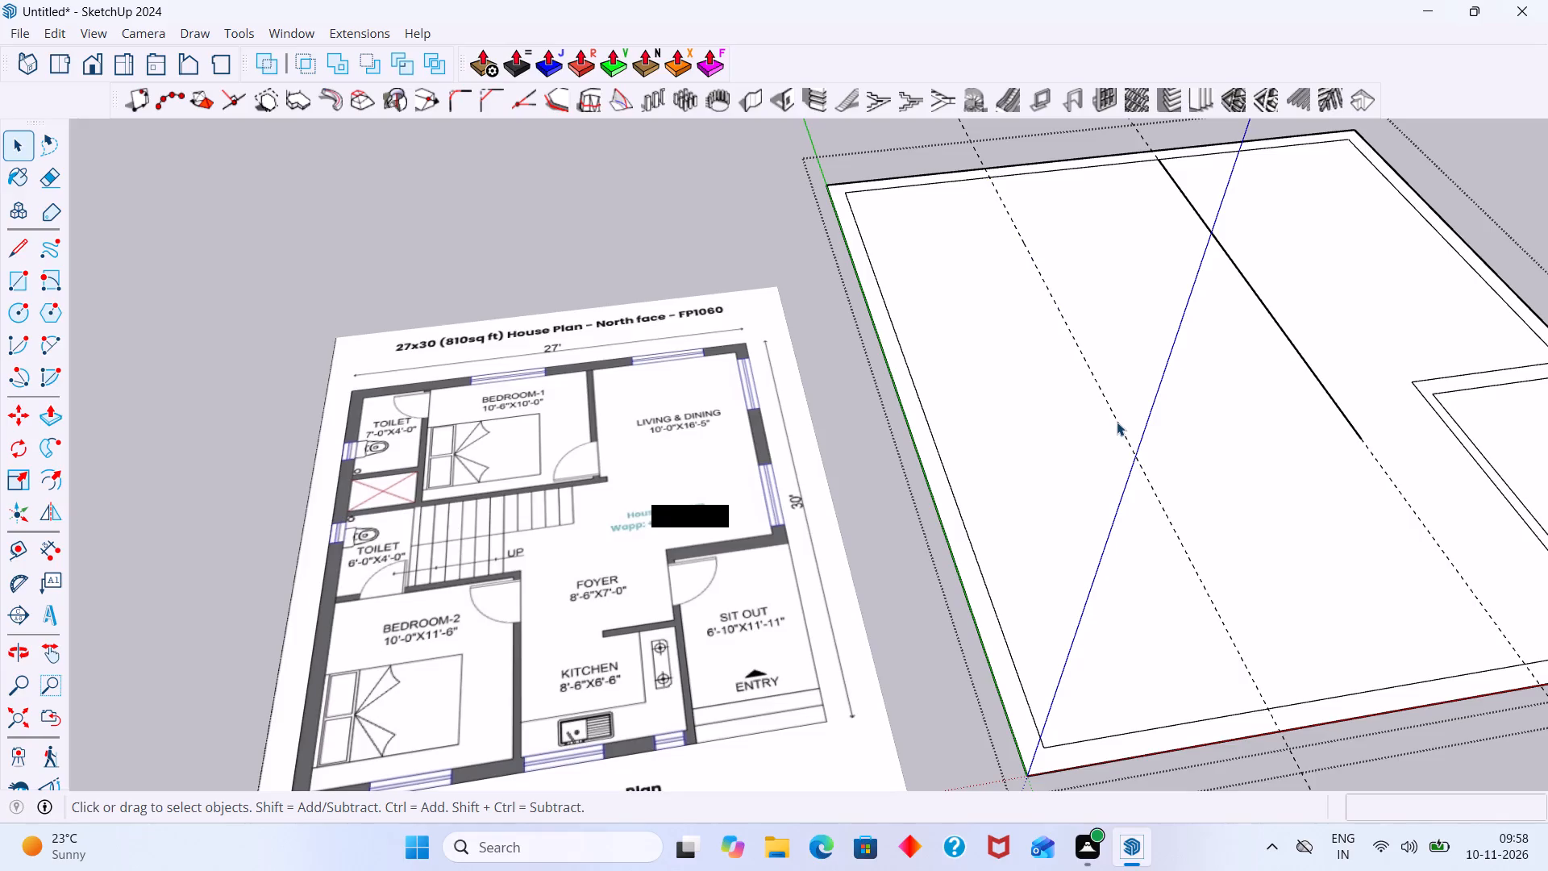
pyautogui.click(1117, 422)
pyautogui.press('Delete')
# Create a guide parallel to the inner edge of the green-axis side wall at a distance of 4'.
pyautogui.press('t')
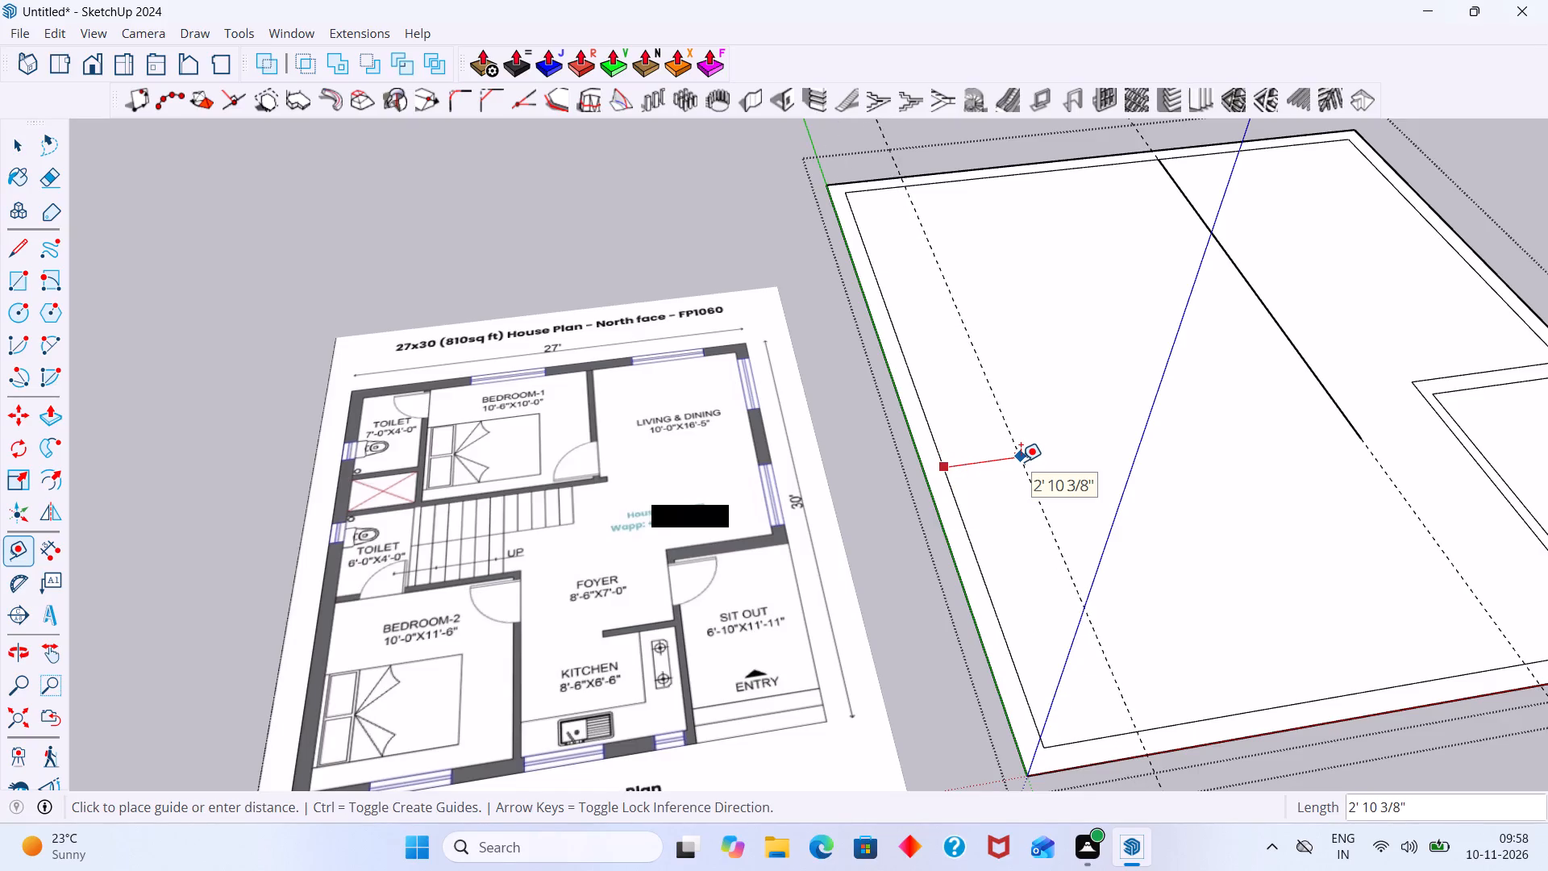
pyautogui.write("4'")
pyautogui.press('Return')
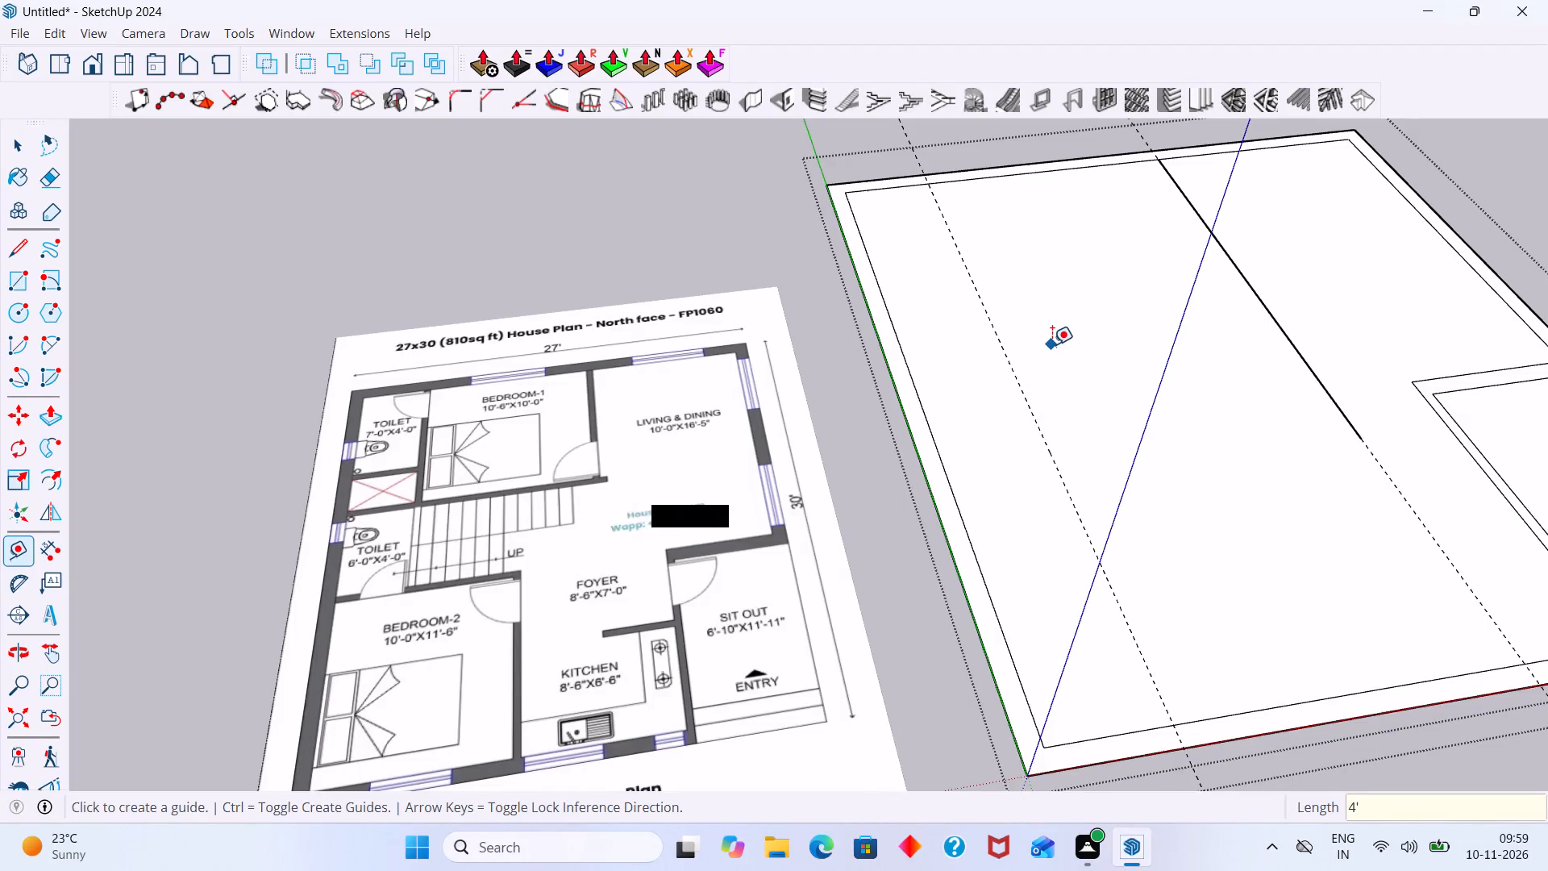
pyautogui.press('space')
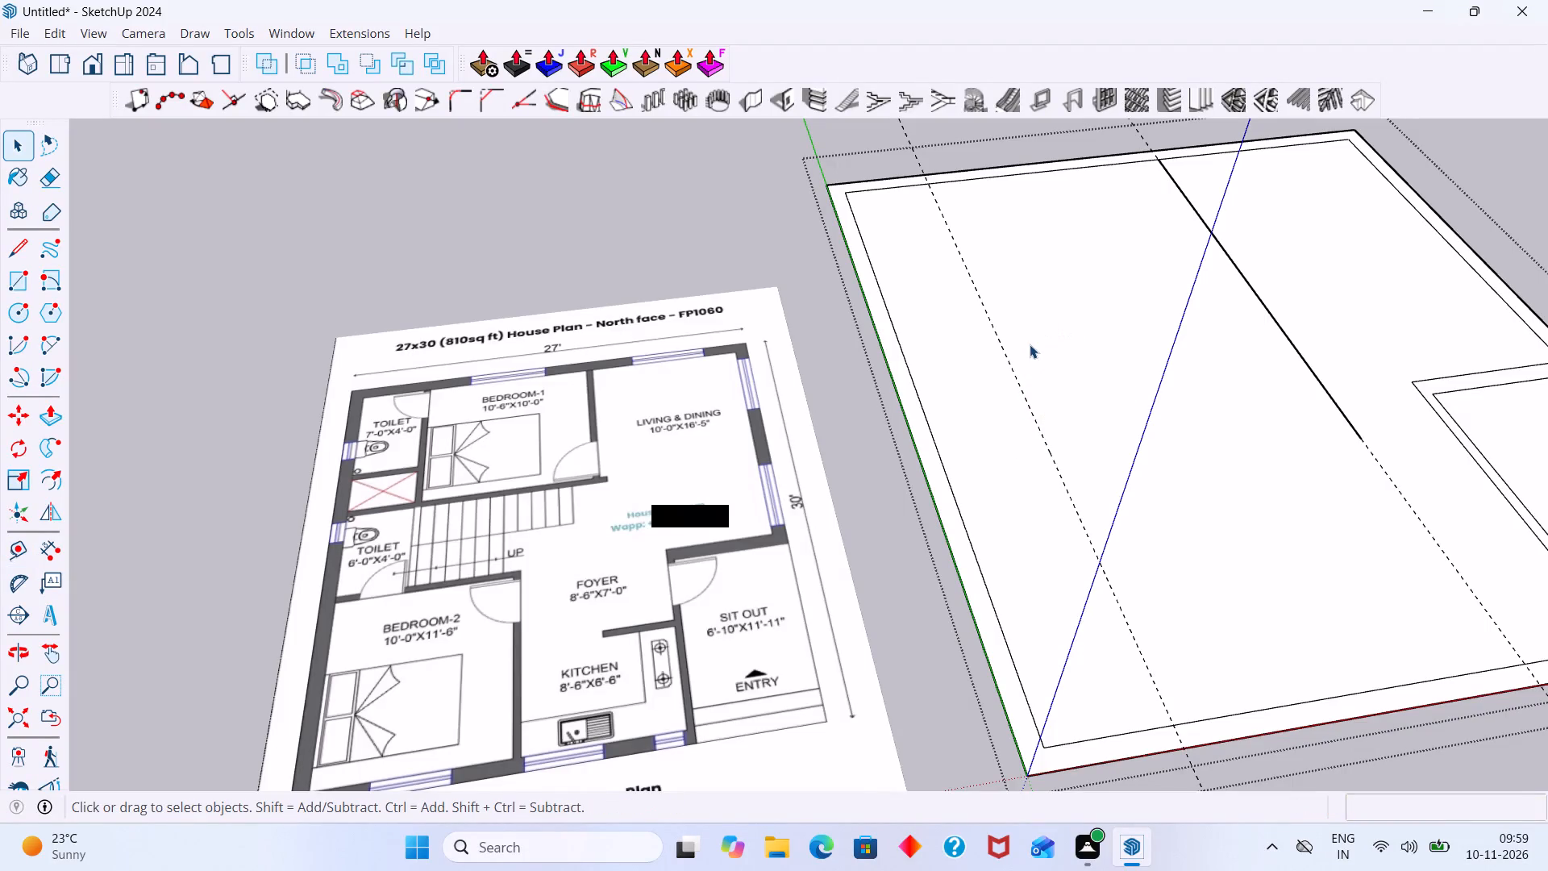
# Draw a line about 18' 10" long along the 4' guide, from the rear wall's inner edge to level with the other partition line's end.
pyautogui.press('l')
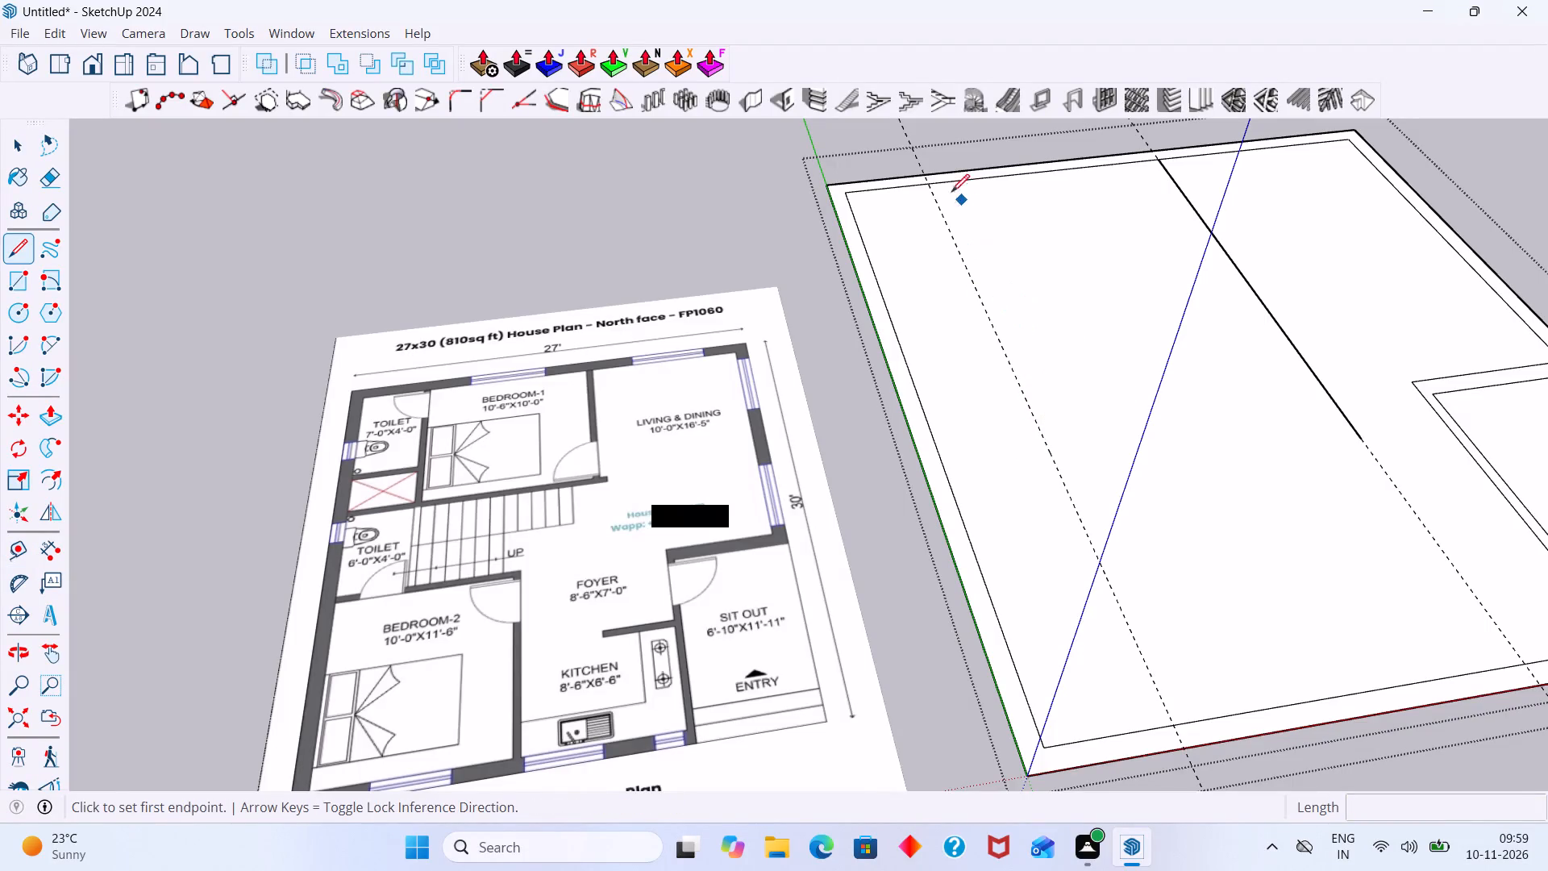
pyautogui.click(930, 185)
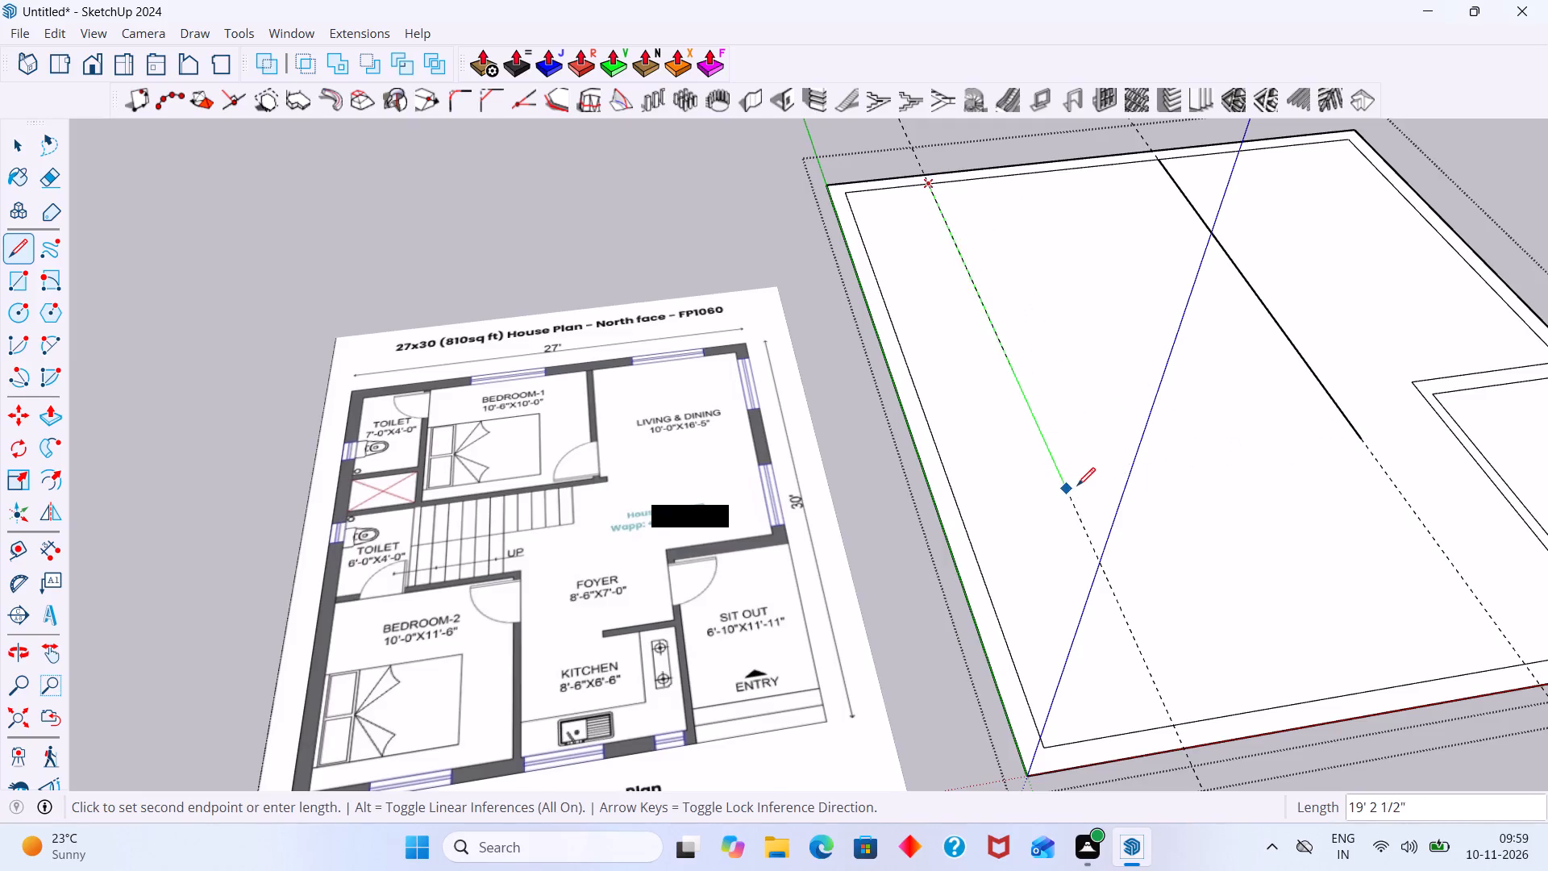
pyautogui.press('Left')
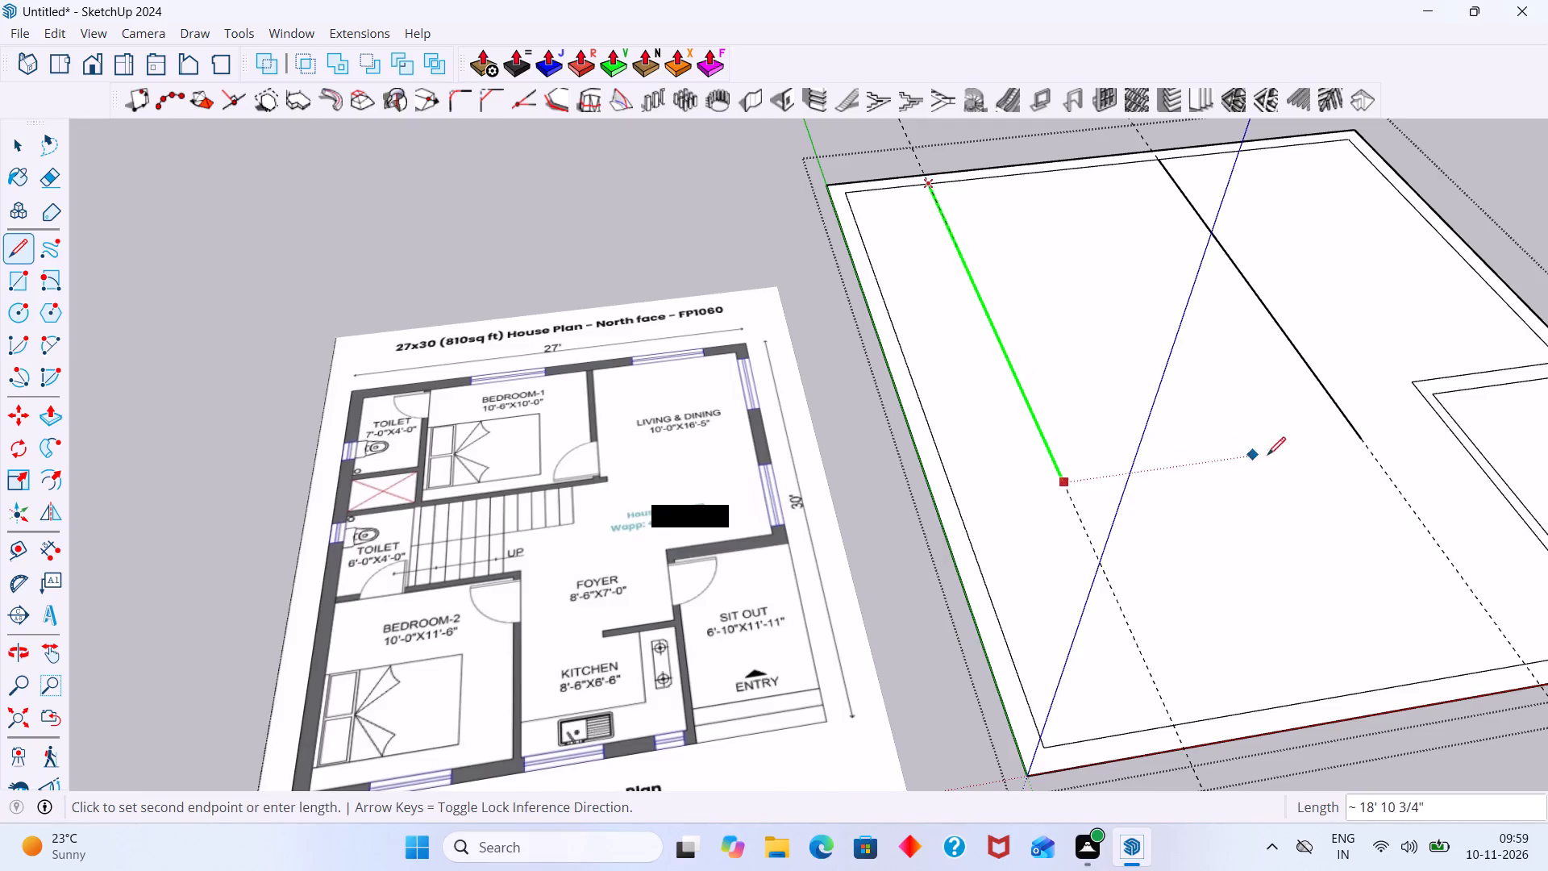
pyautogui.click(1357, 442)
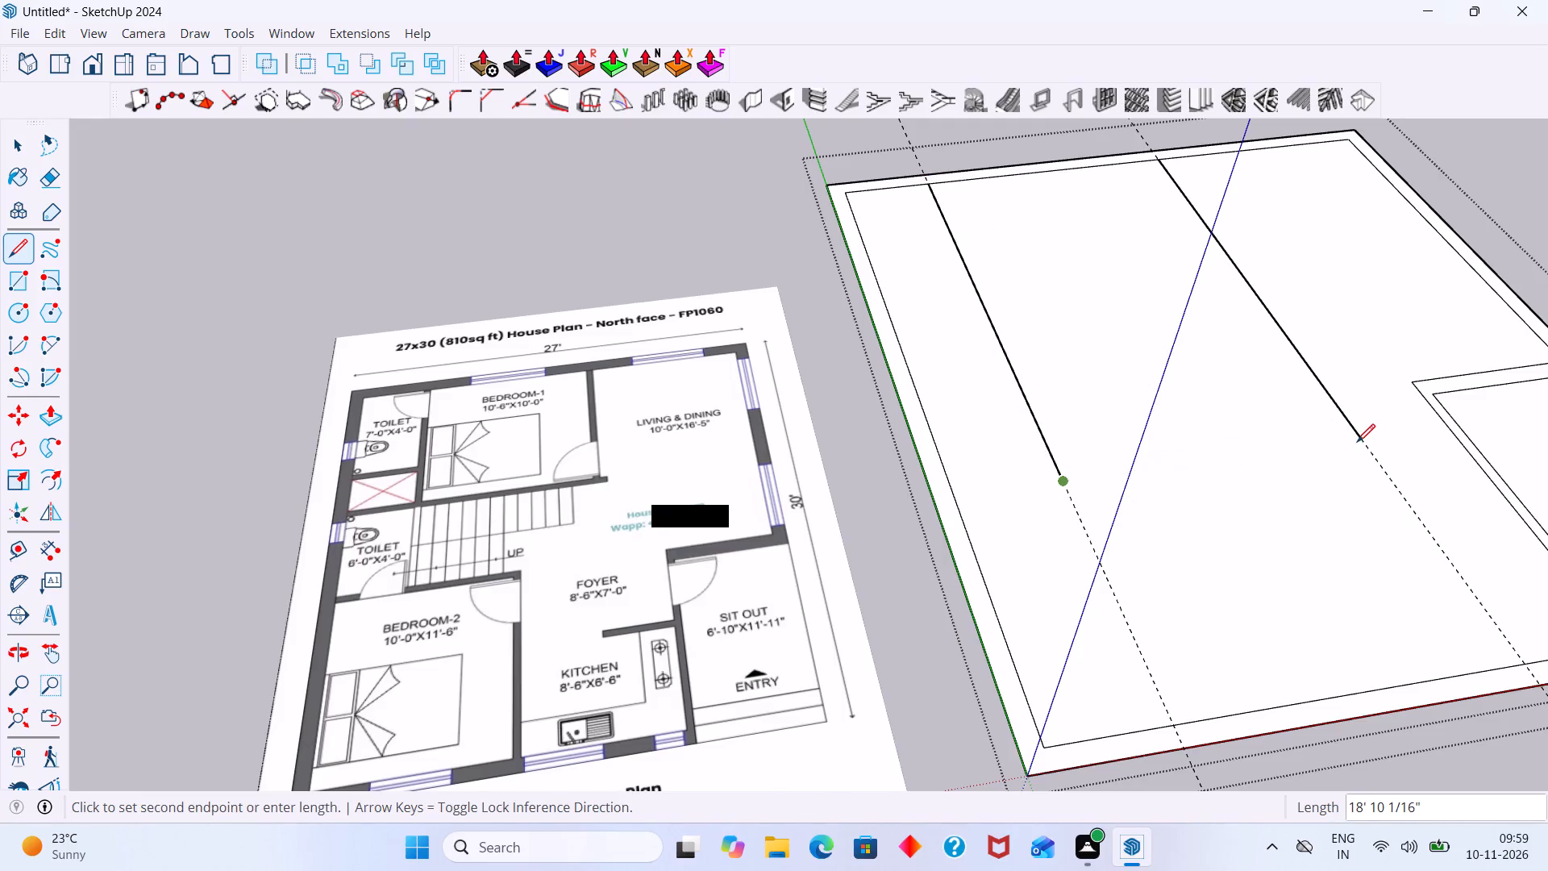
pyautogui.press('space')
# Draw a parallel line from the midpoint of the rear inner edge between the two partition lines, ending level with them.
pyautogui.press('l')
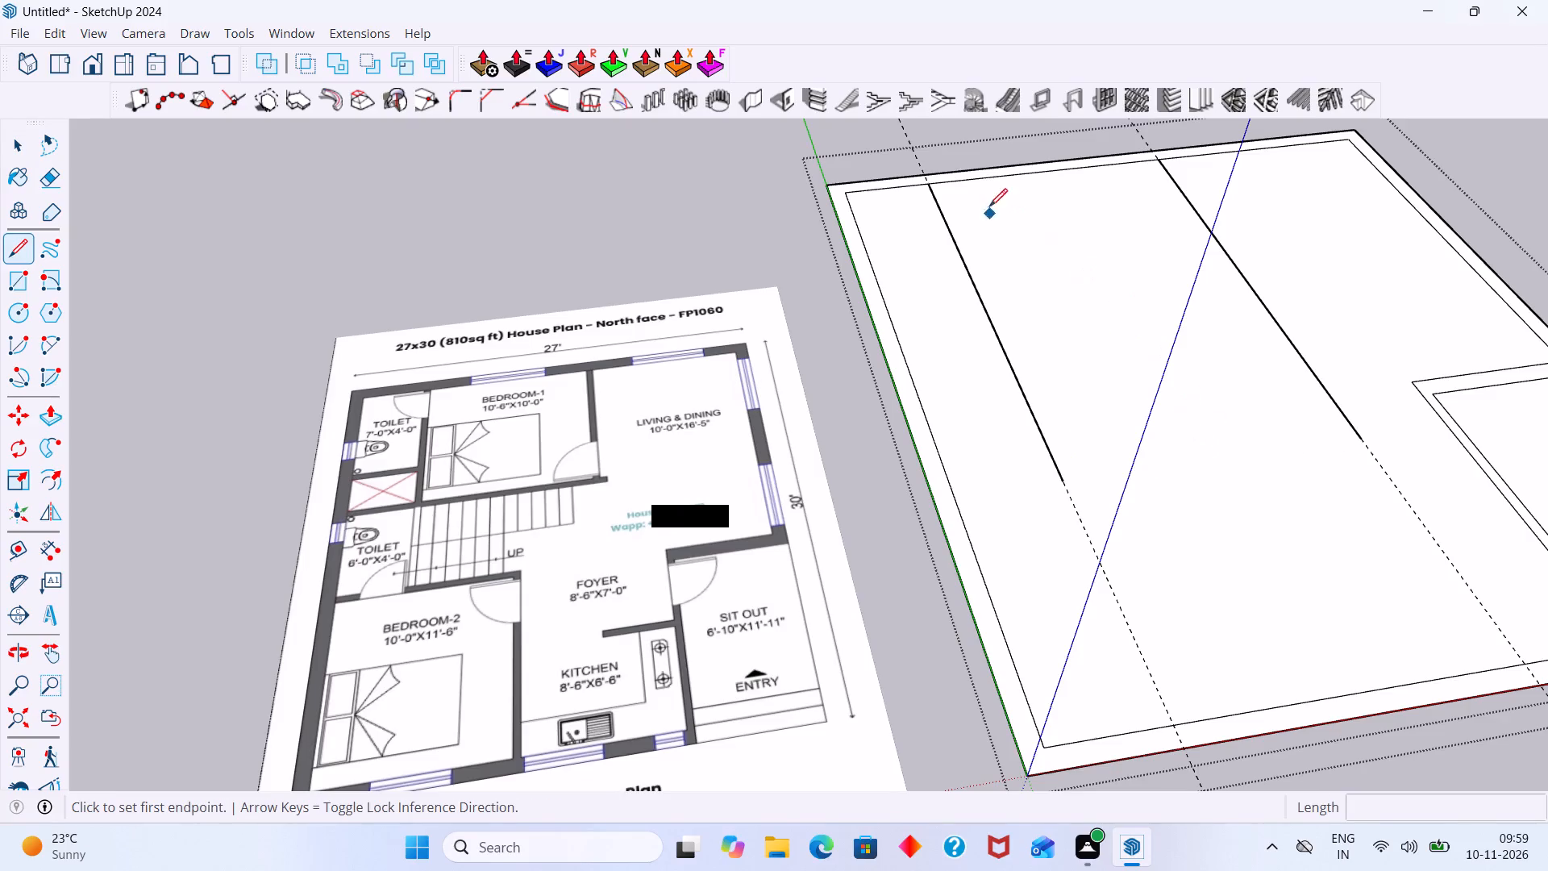
pyautogui.click(1047, 172)
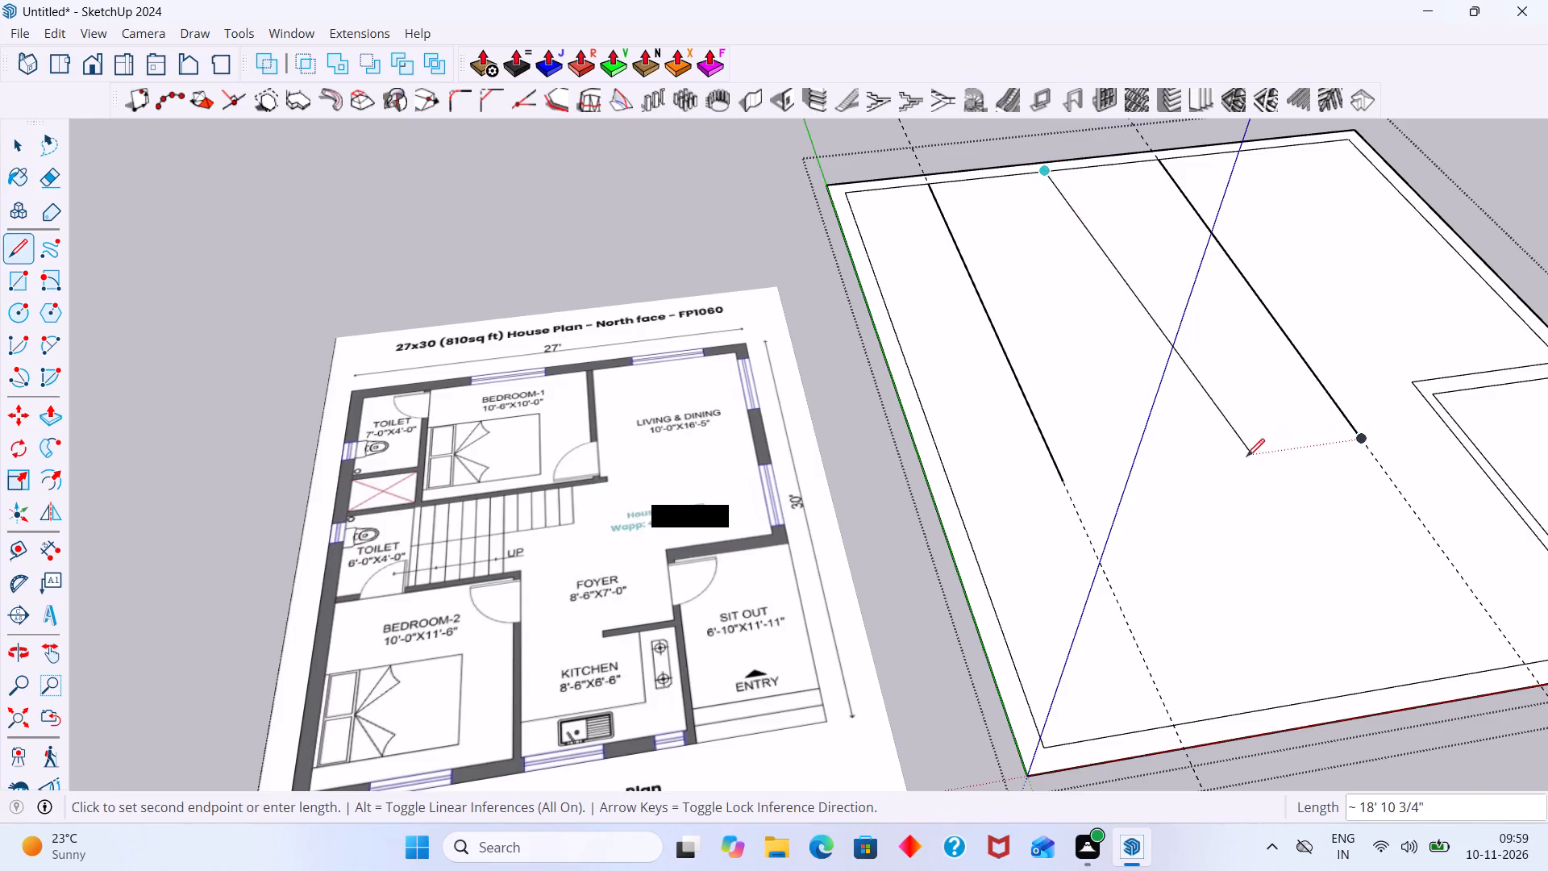
pyautogui.click(1216, 466)
pyautogui.press('space')
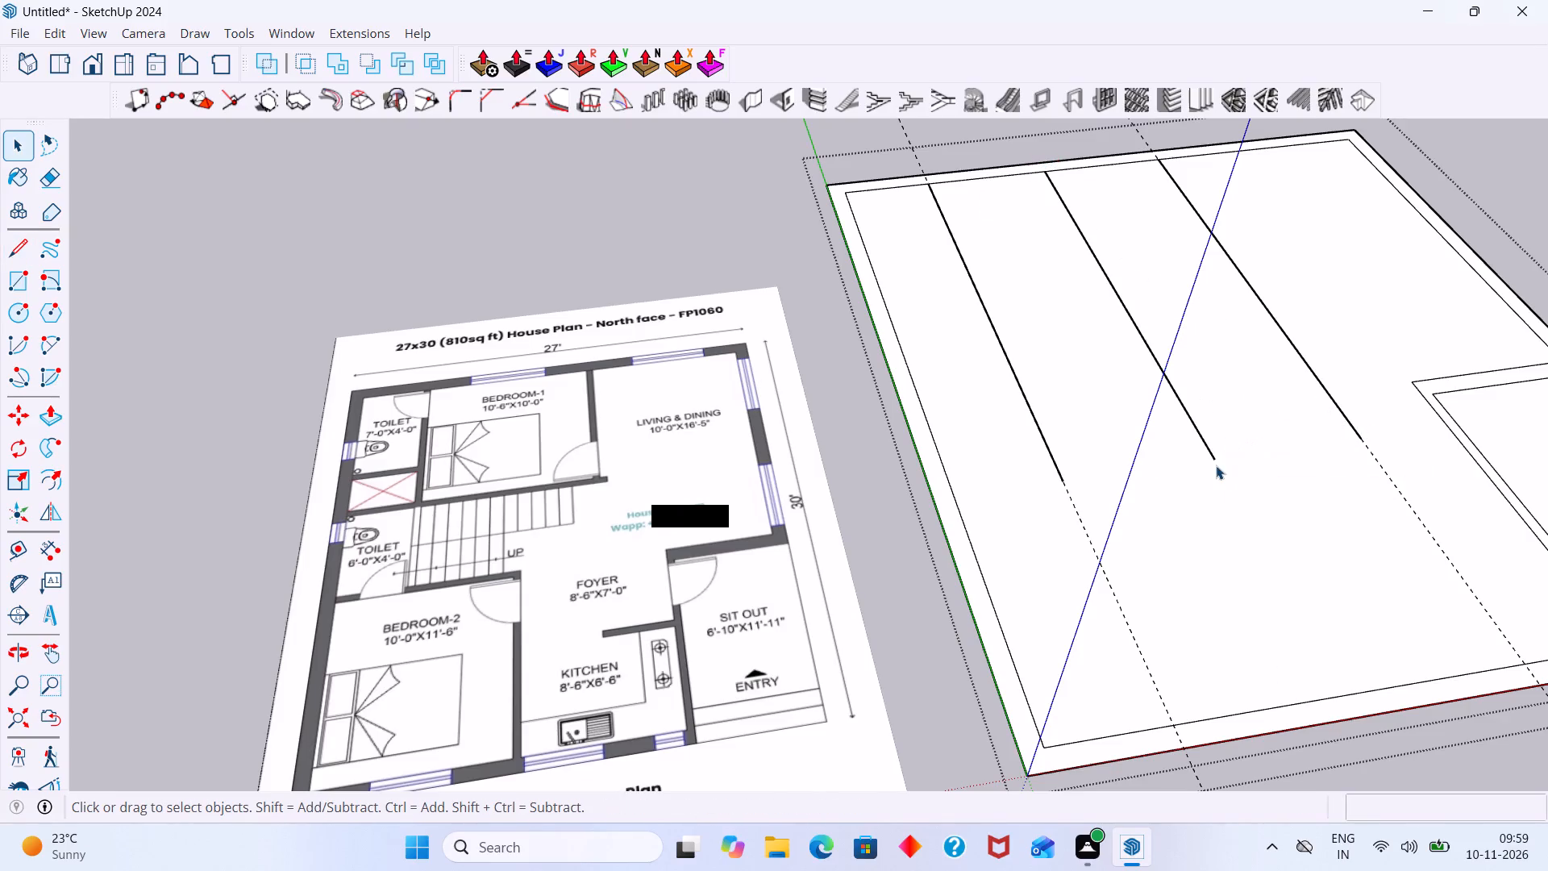
# Copy the middle line 5' toward the partition line on the sit-out side.
pyautogui.press('m')
pyautogui.click(1175, 394)
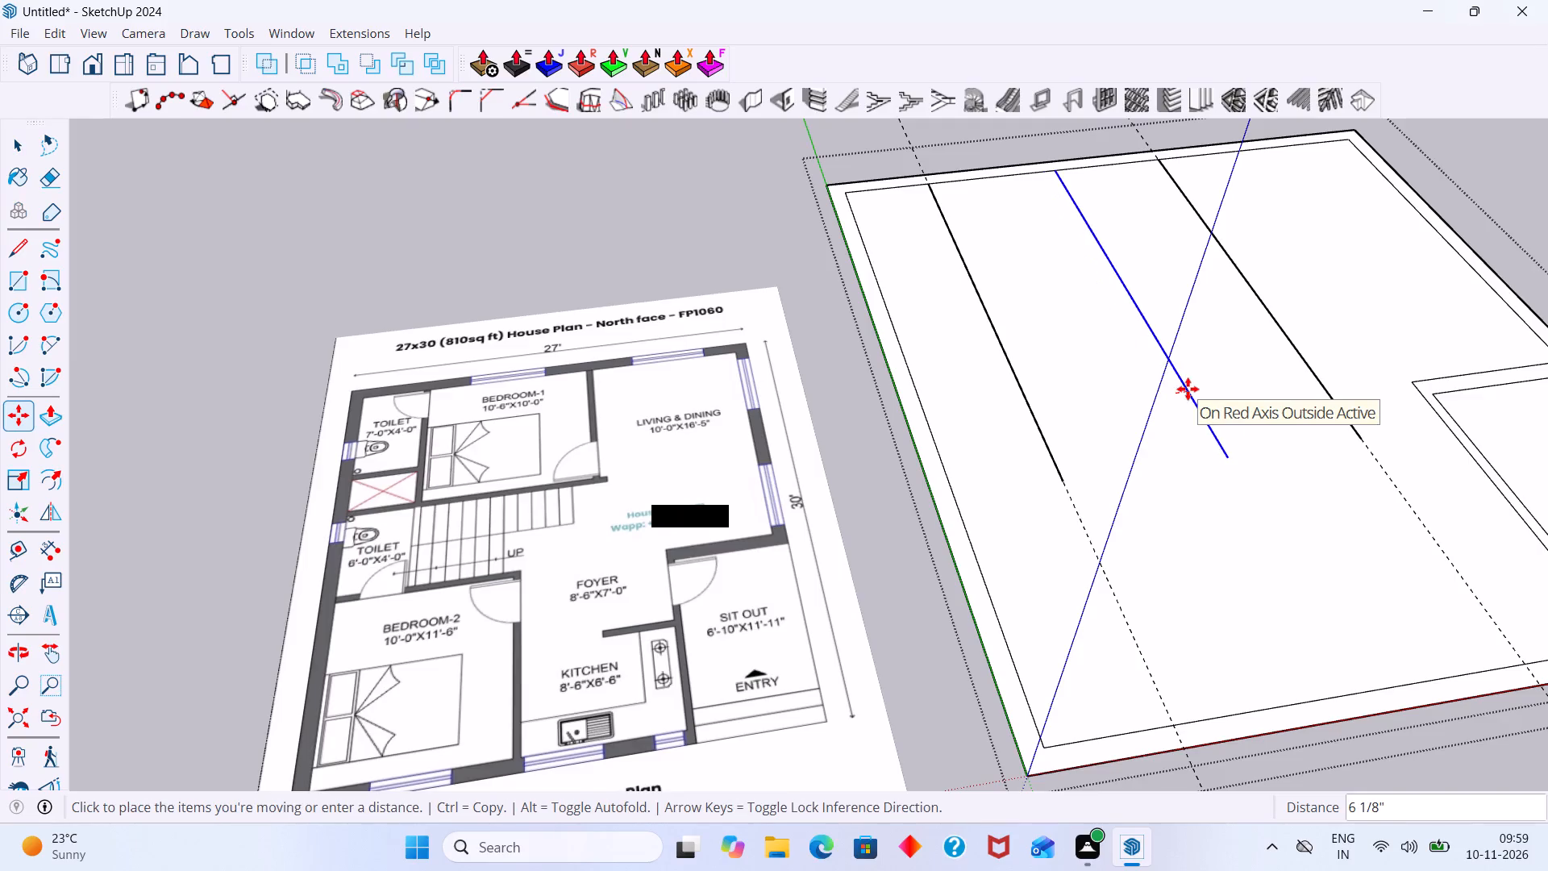
pyautogui.write("5'")
pyautogui.press('Return')
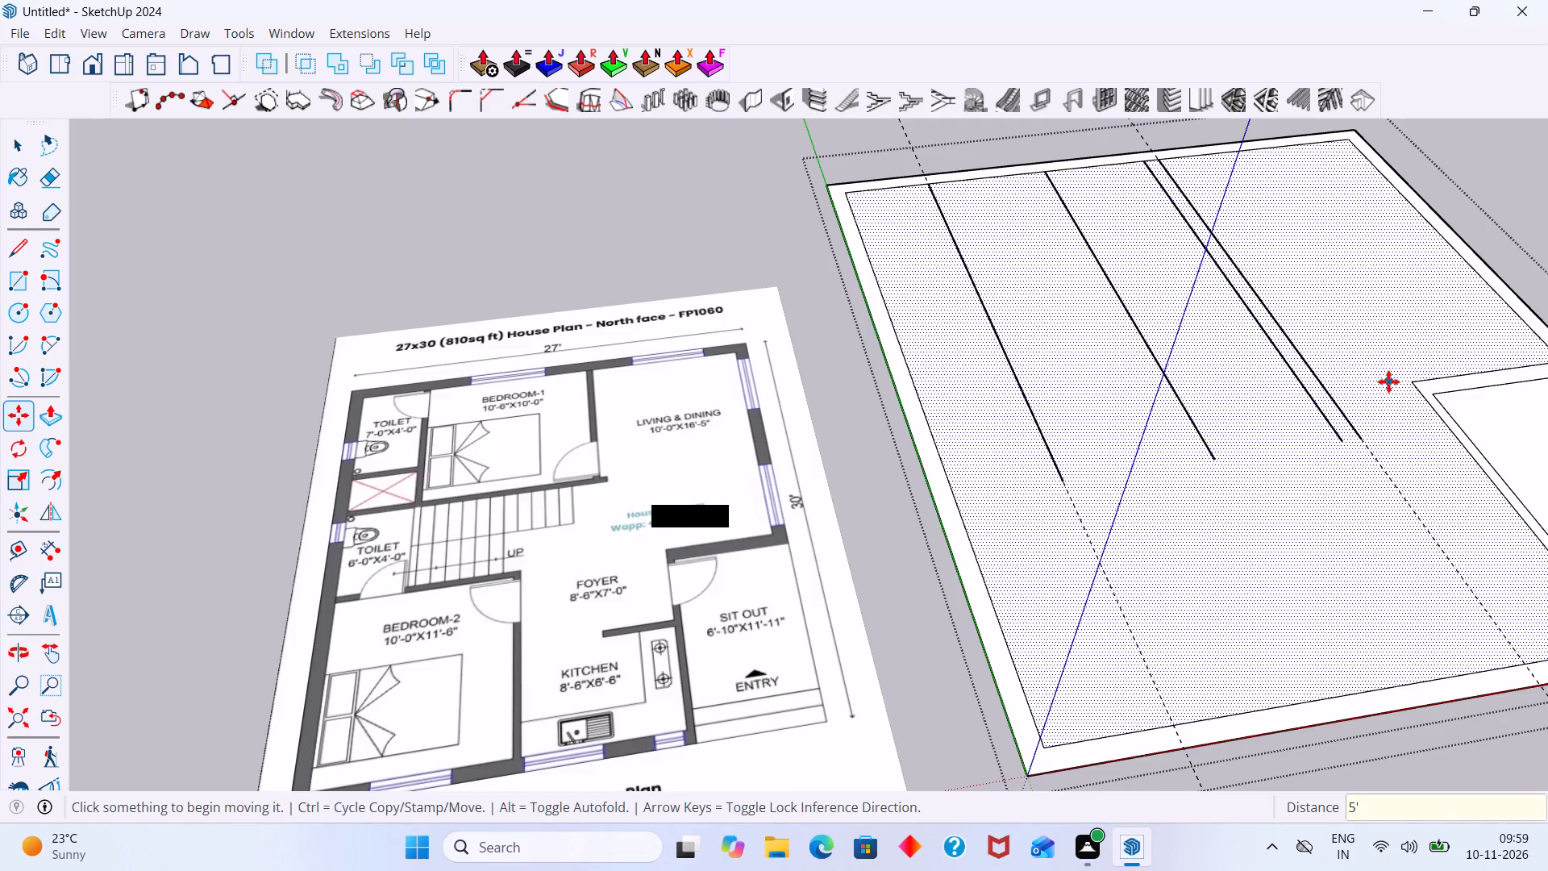
# Move the copied line another 3" toward the partition line on the sit-out side.
pyautogui.scroll(7, 1346, 371)
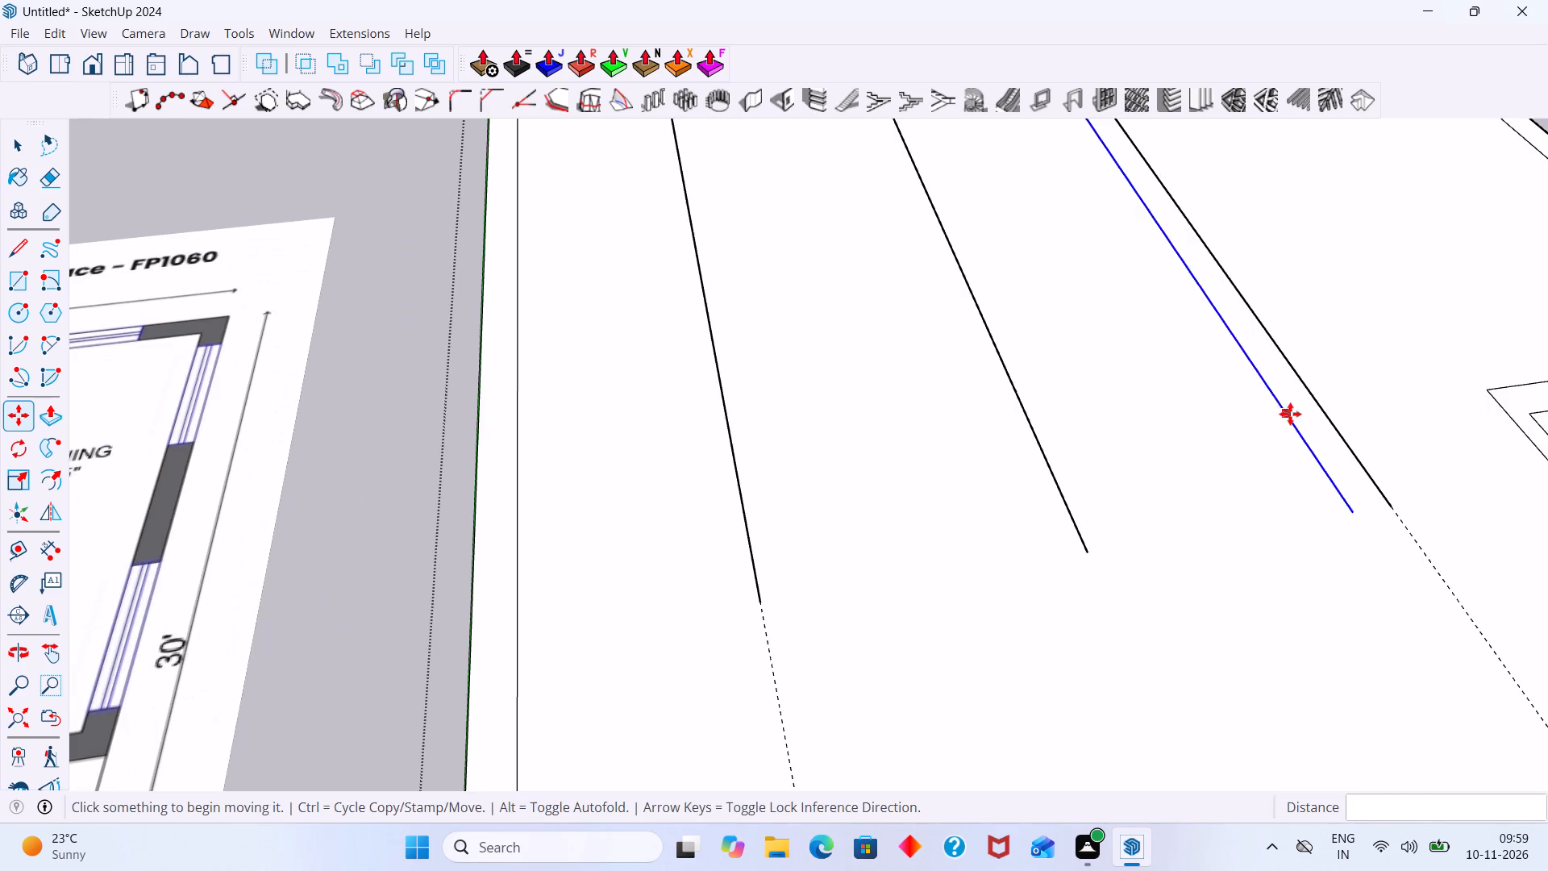
pyautogui.click(1290, 415)
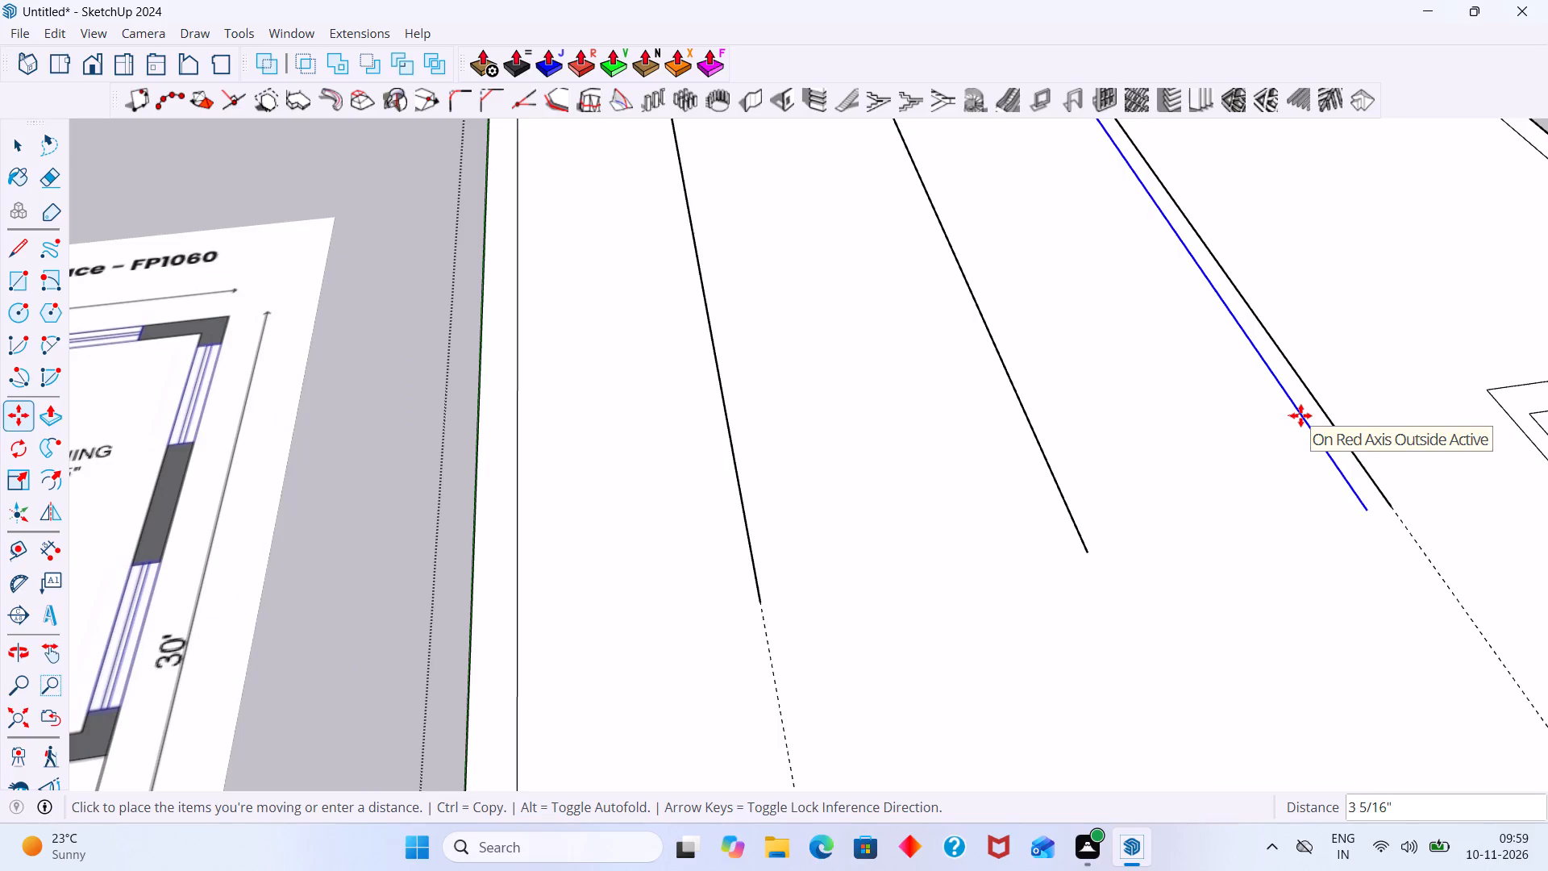
pyautogui.press('3')
pyautogui.hotkey('shift', '"')
pyautogui.press('Return')
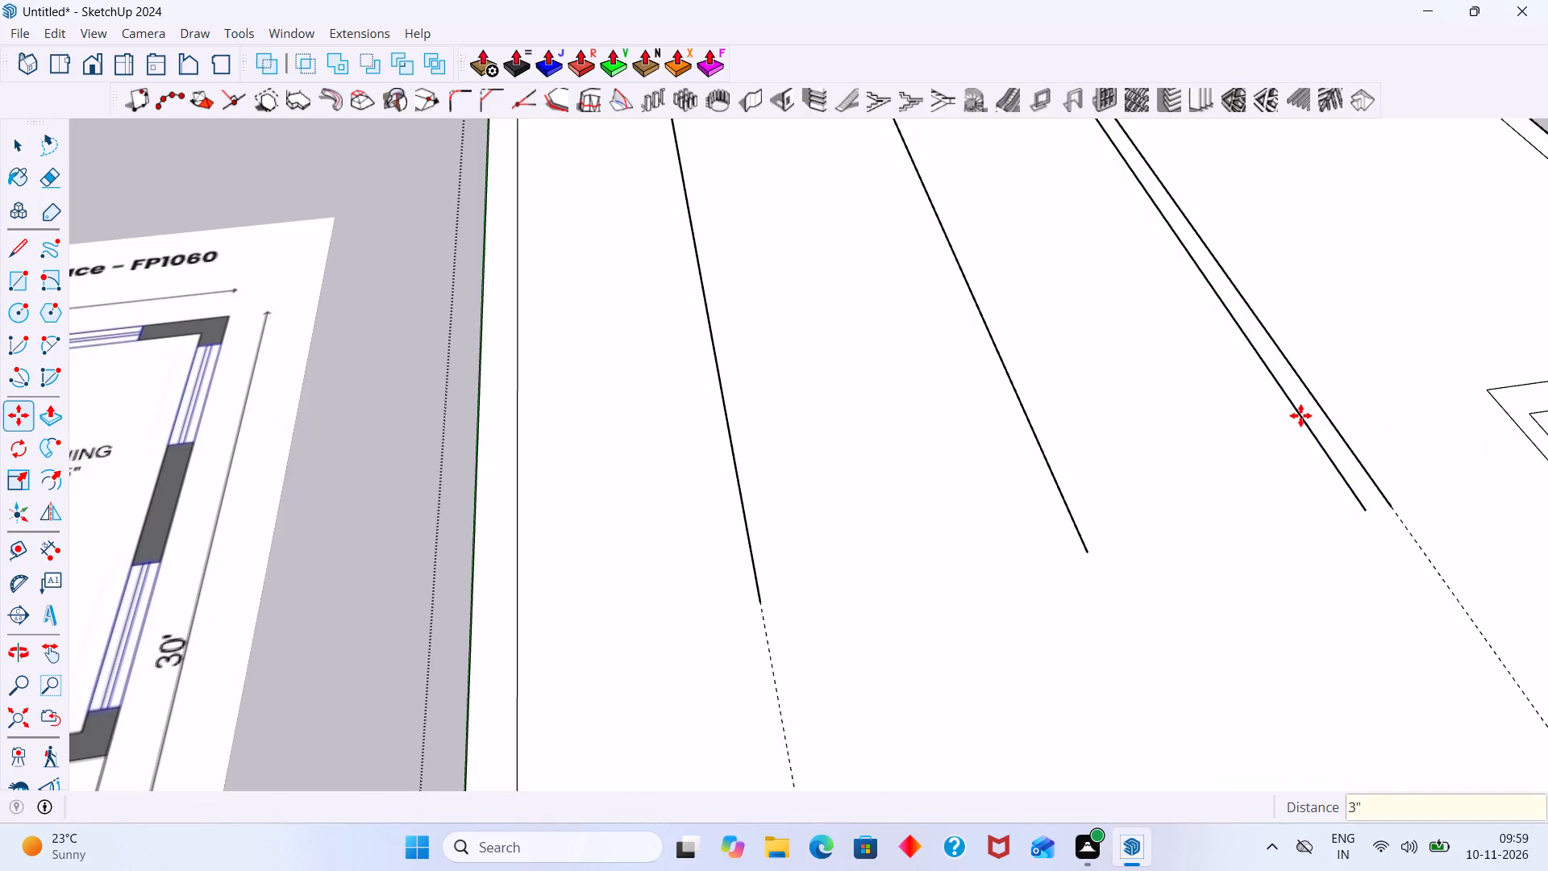
pyautogui.press('space')
# Measure the gap between the ends of the copied line and the adjacent sit-out side partition line.
pyautogui.scroll(-11, 1293, 438)
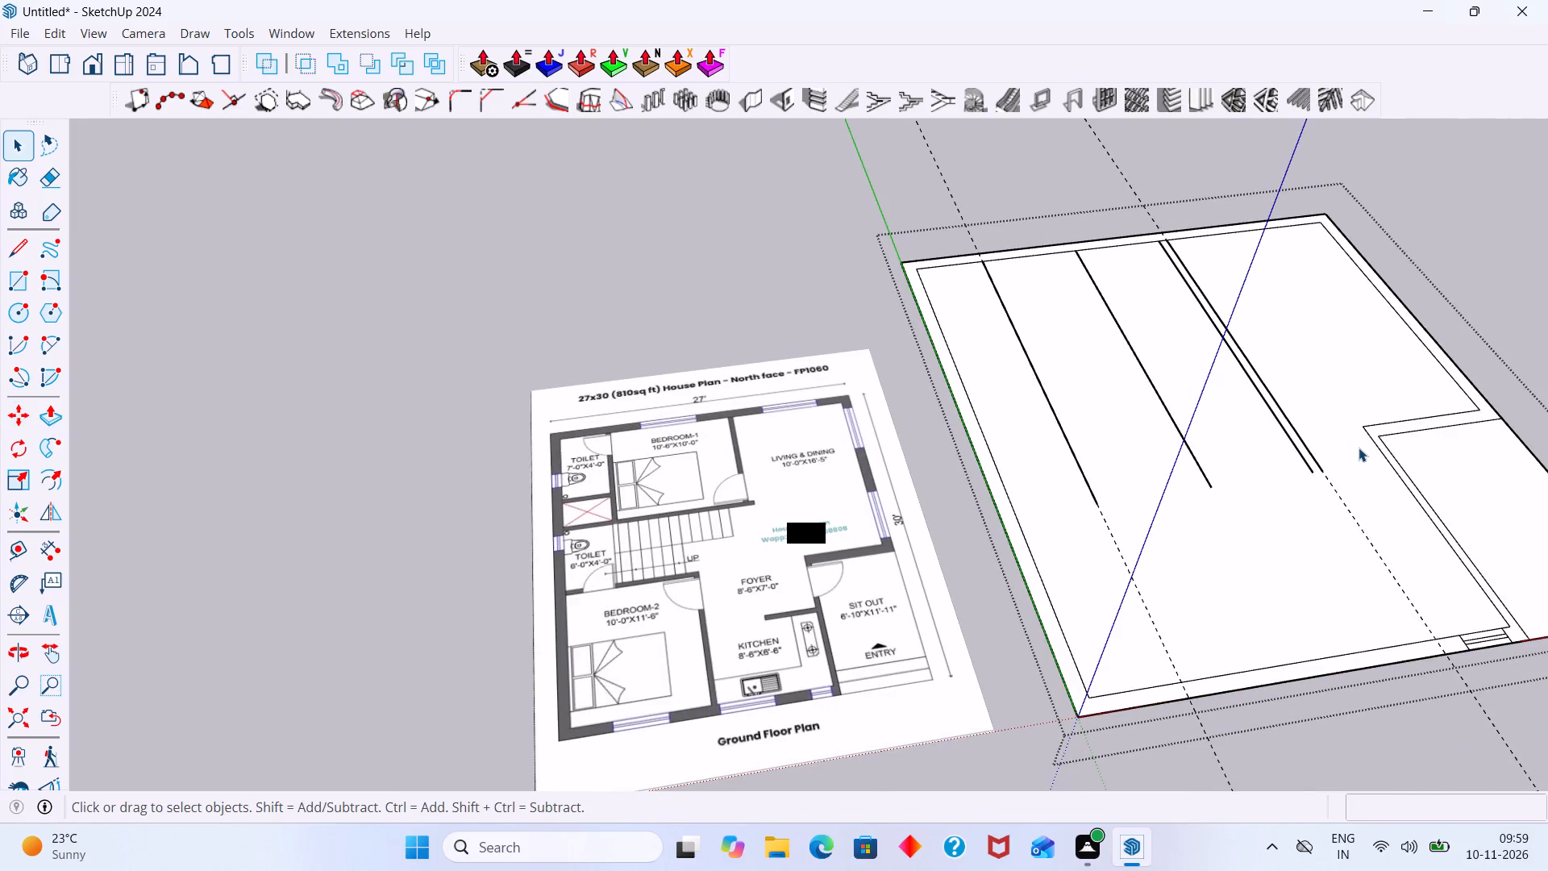
pyautogui.press('t')
pyautogui.scroll(9, 1323, 464)
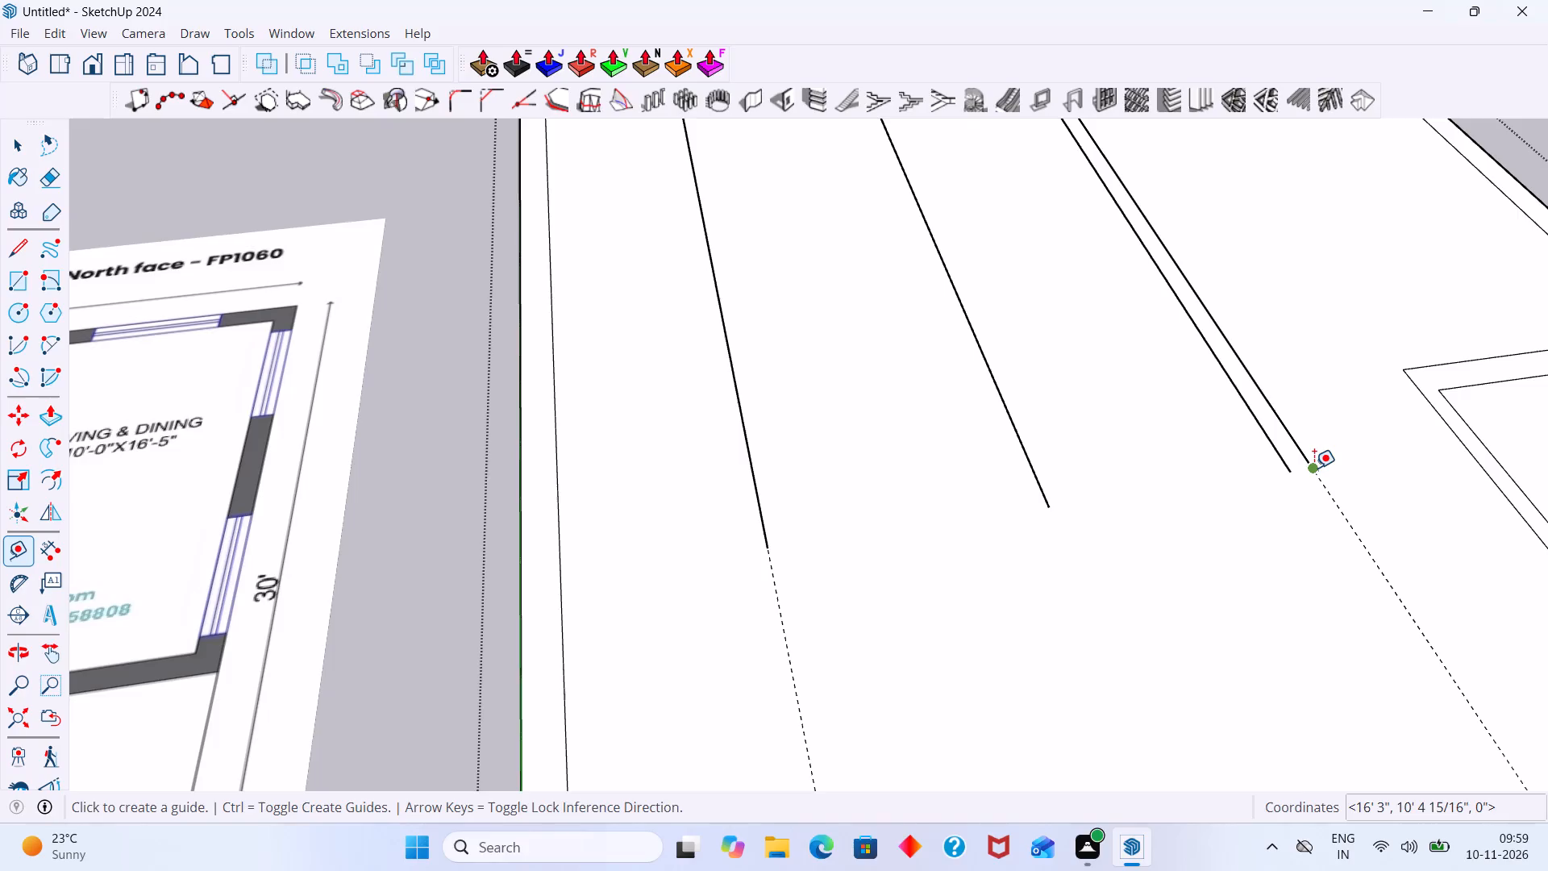
pyautogui.click(1311, 465)
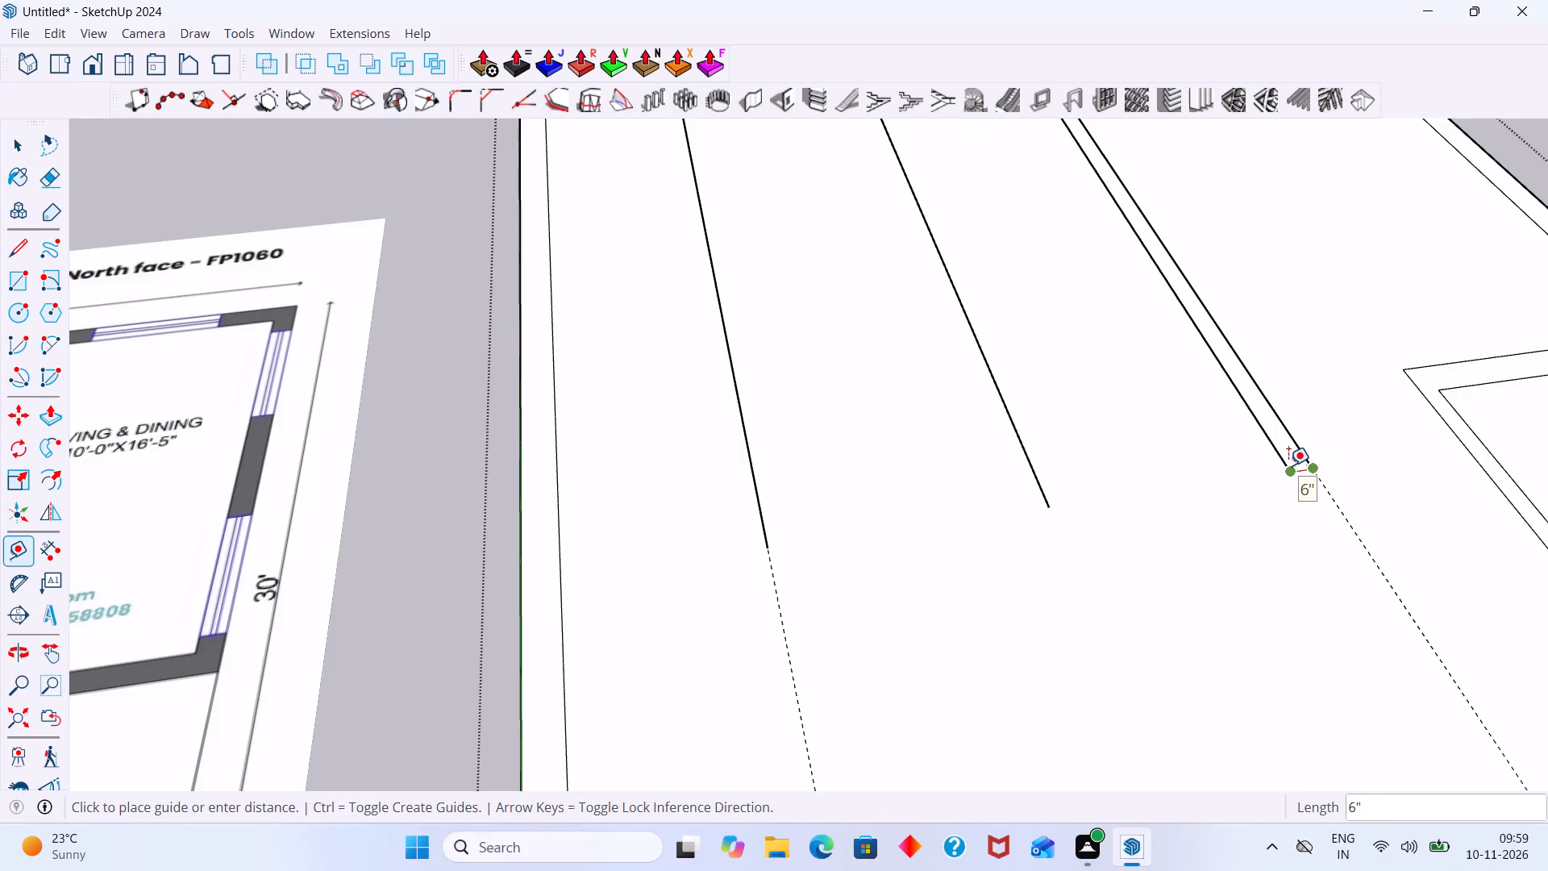
pyautogui.press('space')
# Copy the middle line 5' toward the partition line on the green-axis side.
pyautogui.scroll(-11, 1291, 464)
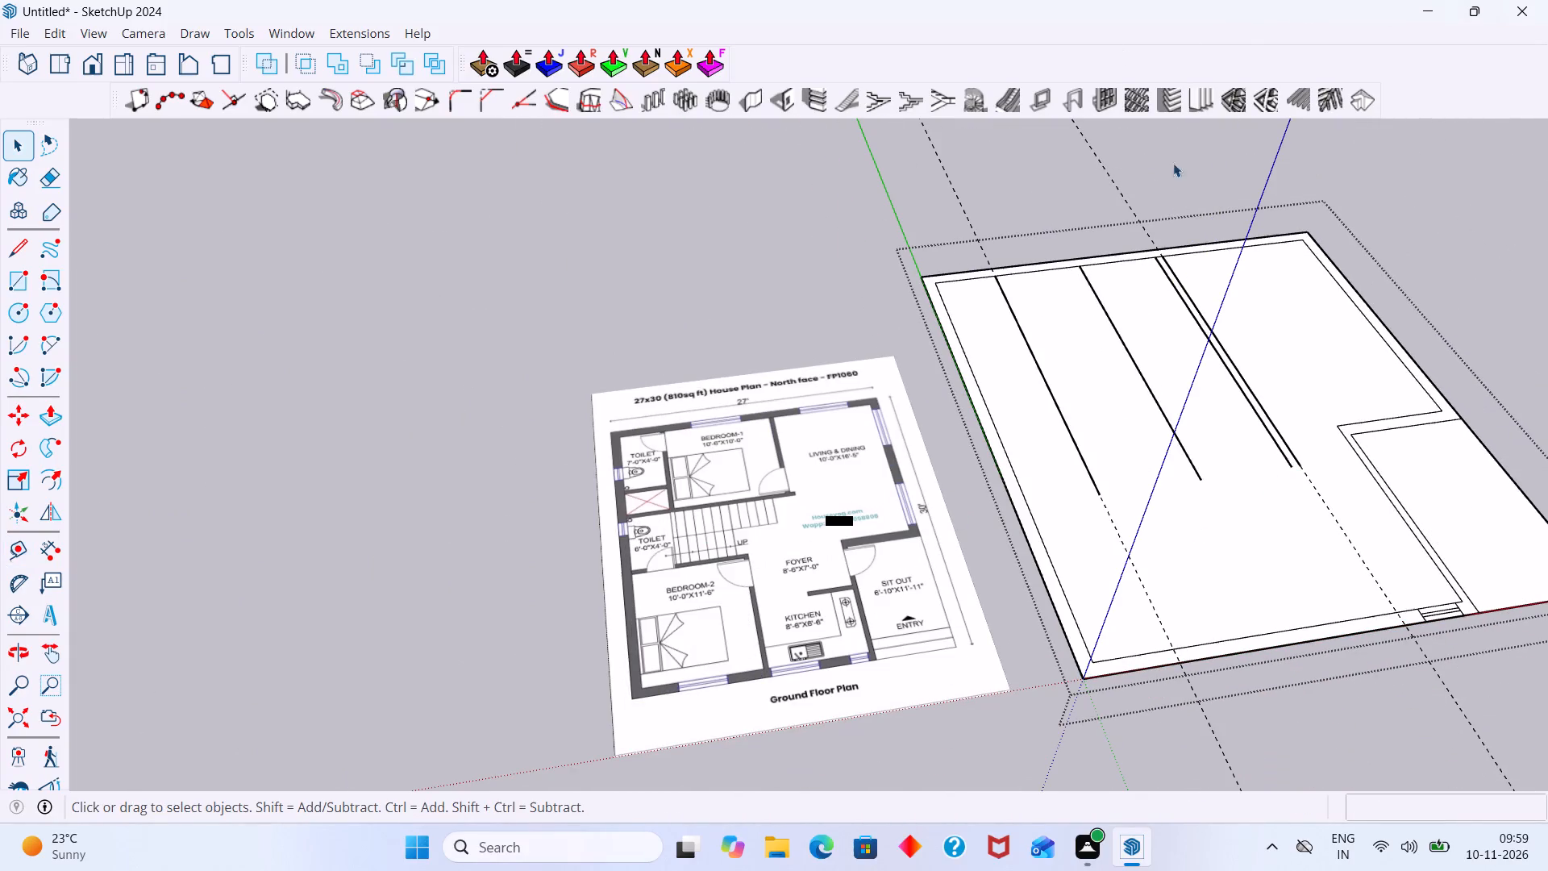
pyautogui.scroll(1, 1138, 311)
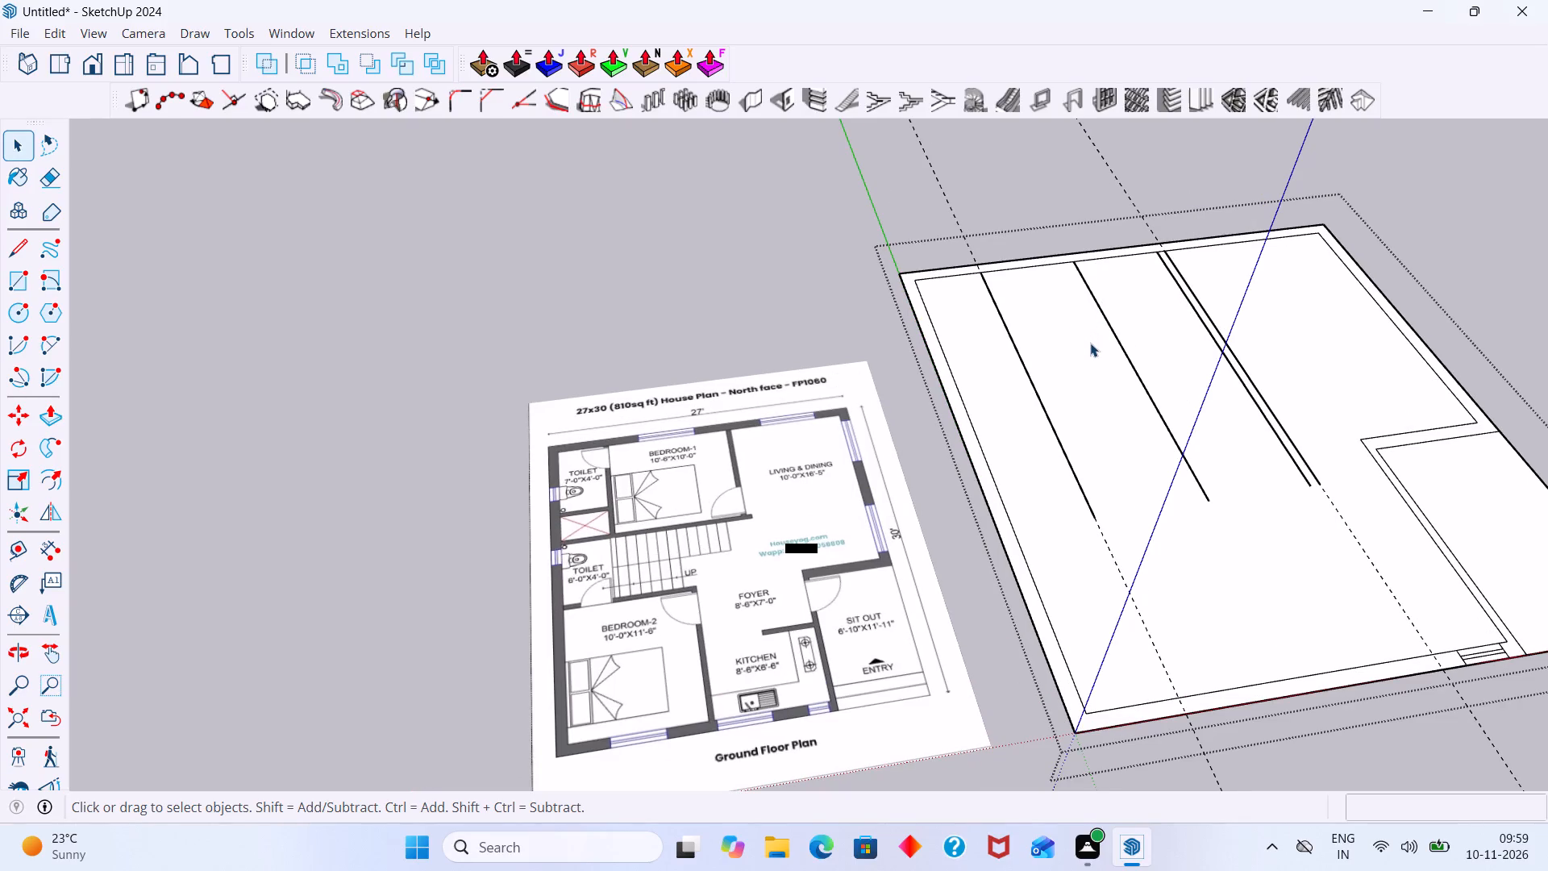
pyautogui.click(1135, 368)
pyautogui.press('m')
pyautogui.click(1212, 499)
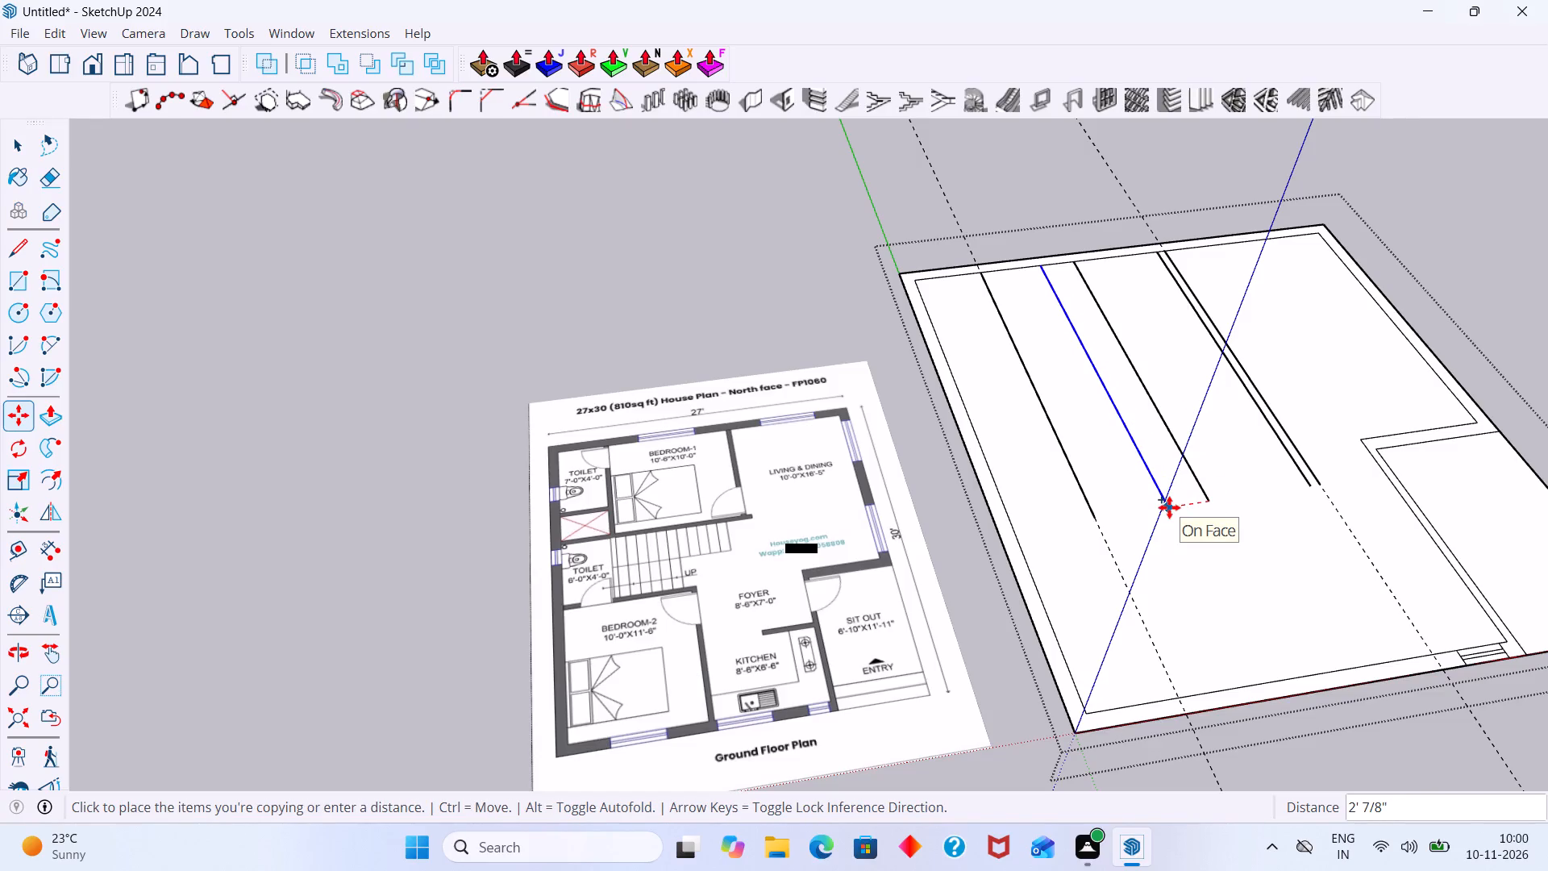
pyautogui.write("5'")
pyautogui.press('Return')
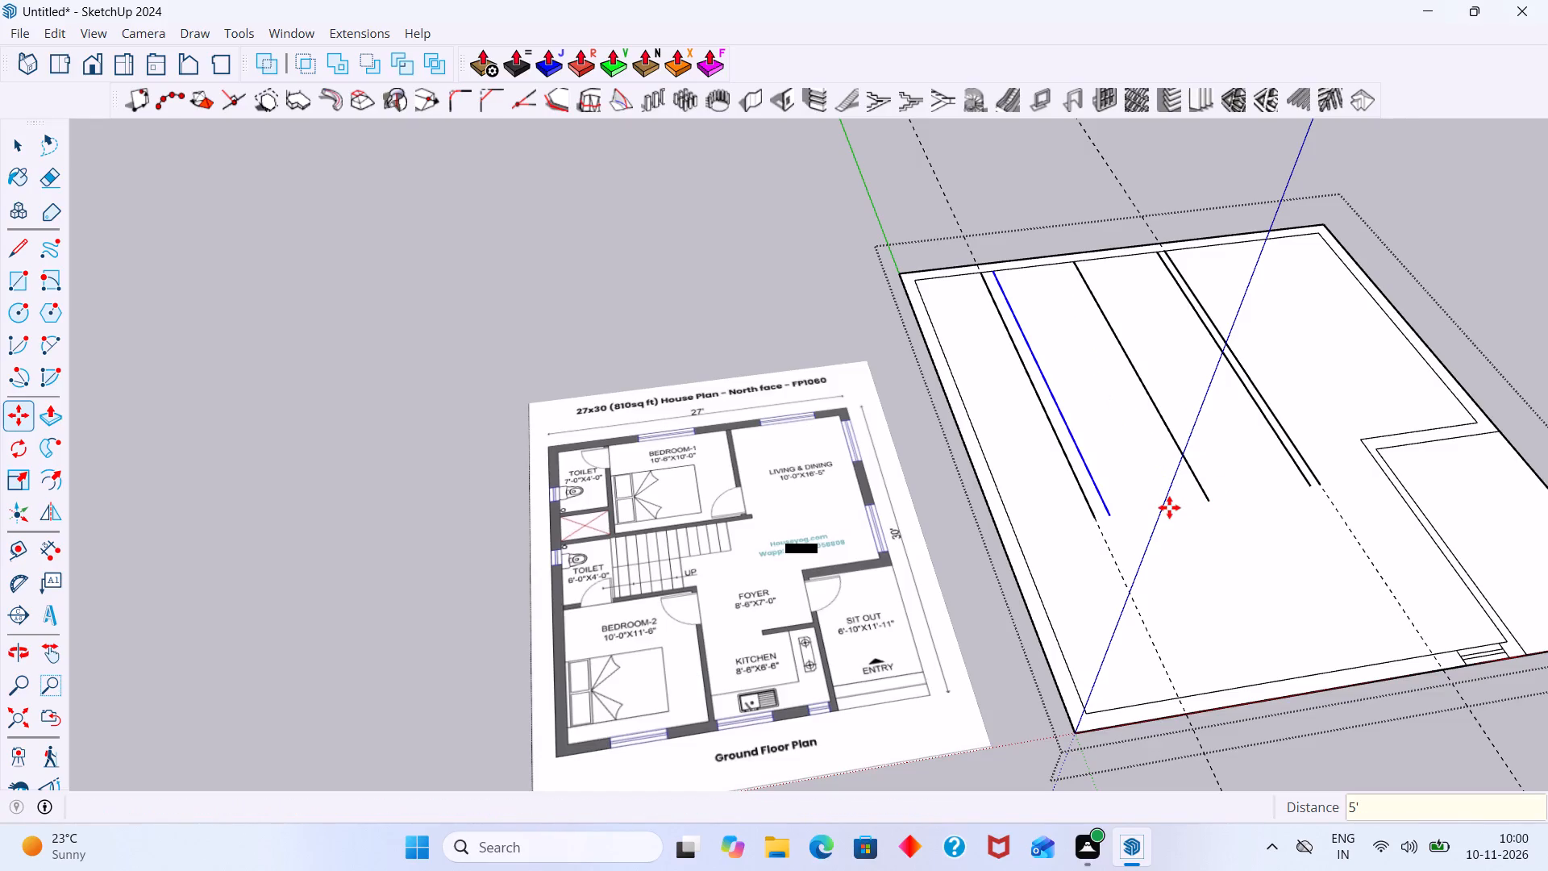
pyautogui.scroll(5, 1092, 501)
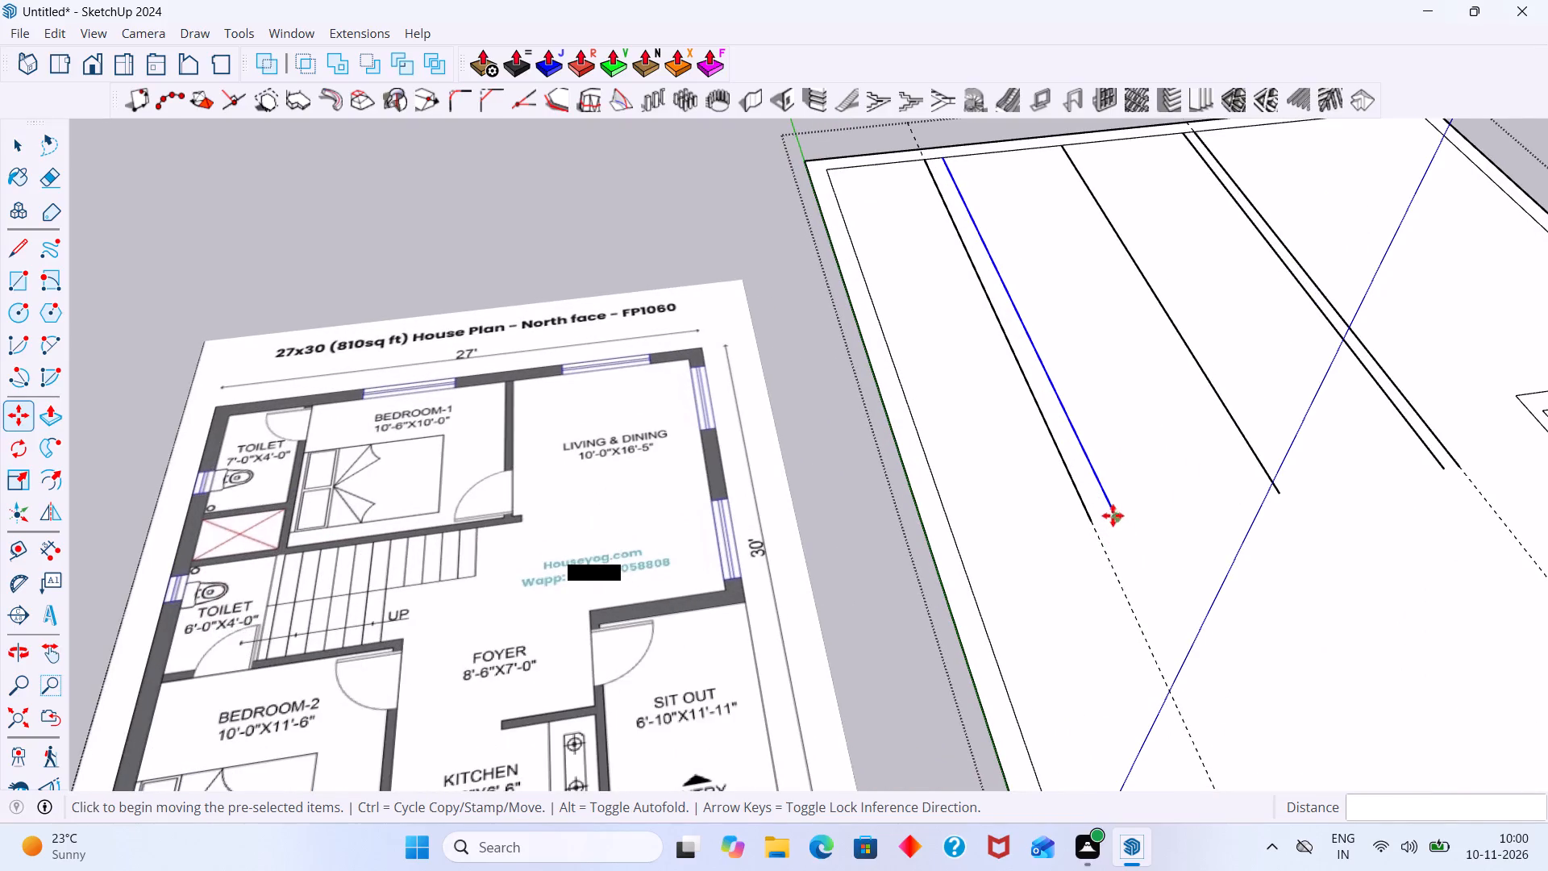
# Move the copied line another 3" toward the partition line on the green-axis side.
pyautogui.click(1113, 513)
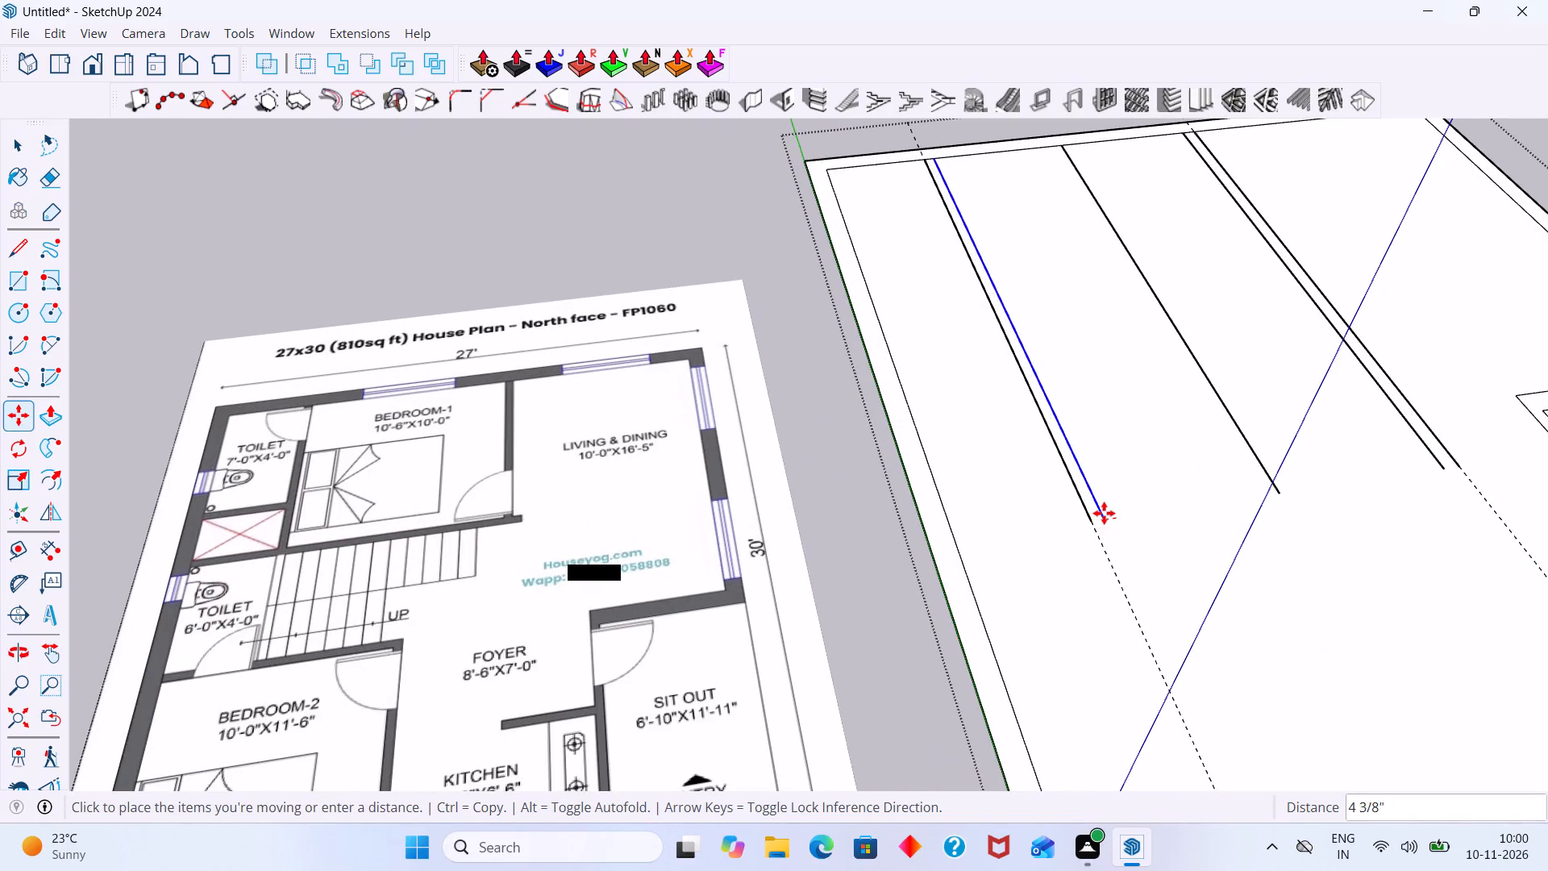
pyautogui.press('3')
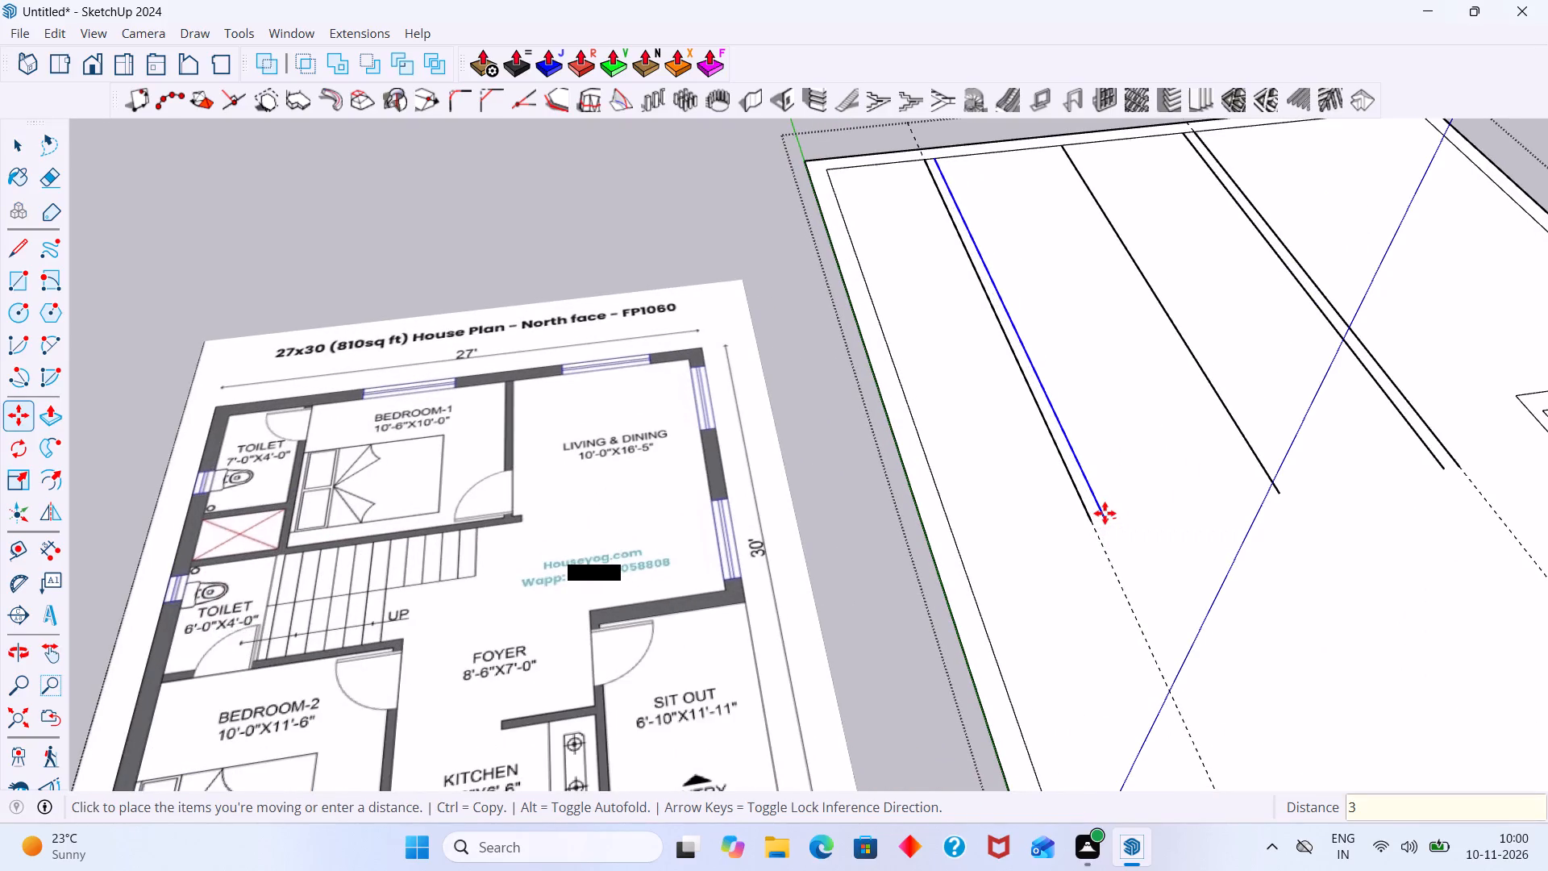
pyautogui.hotkey('shift', '"')
pyautogui.press('Return')
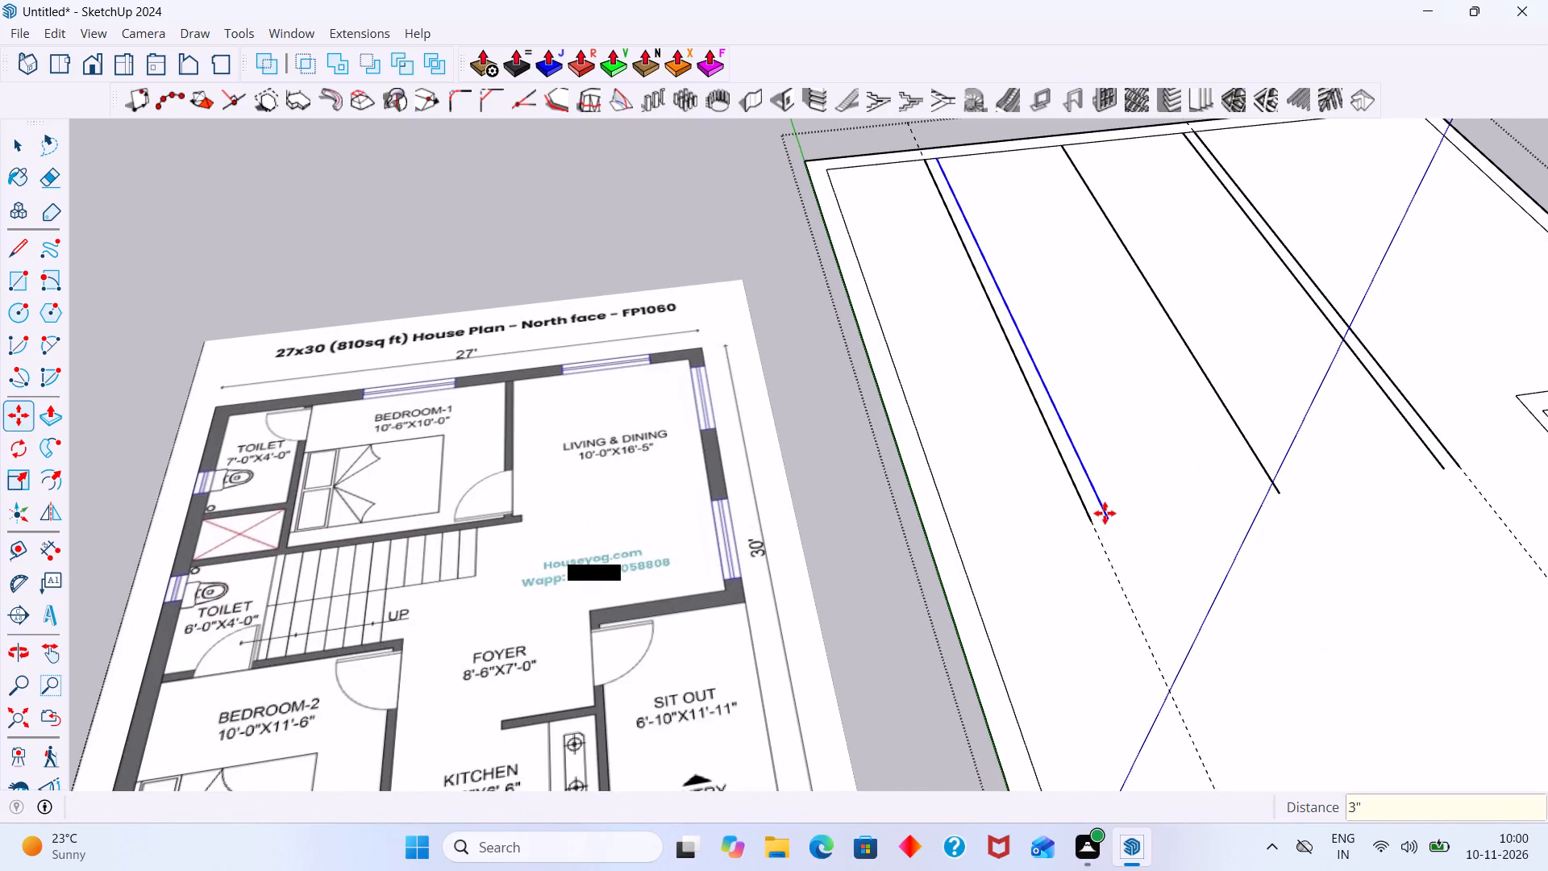
pyautogui.press('space')
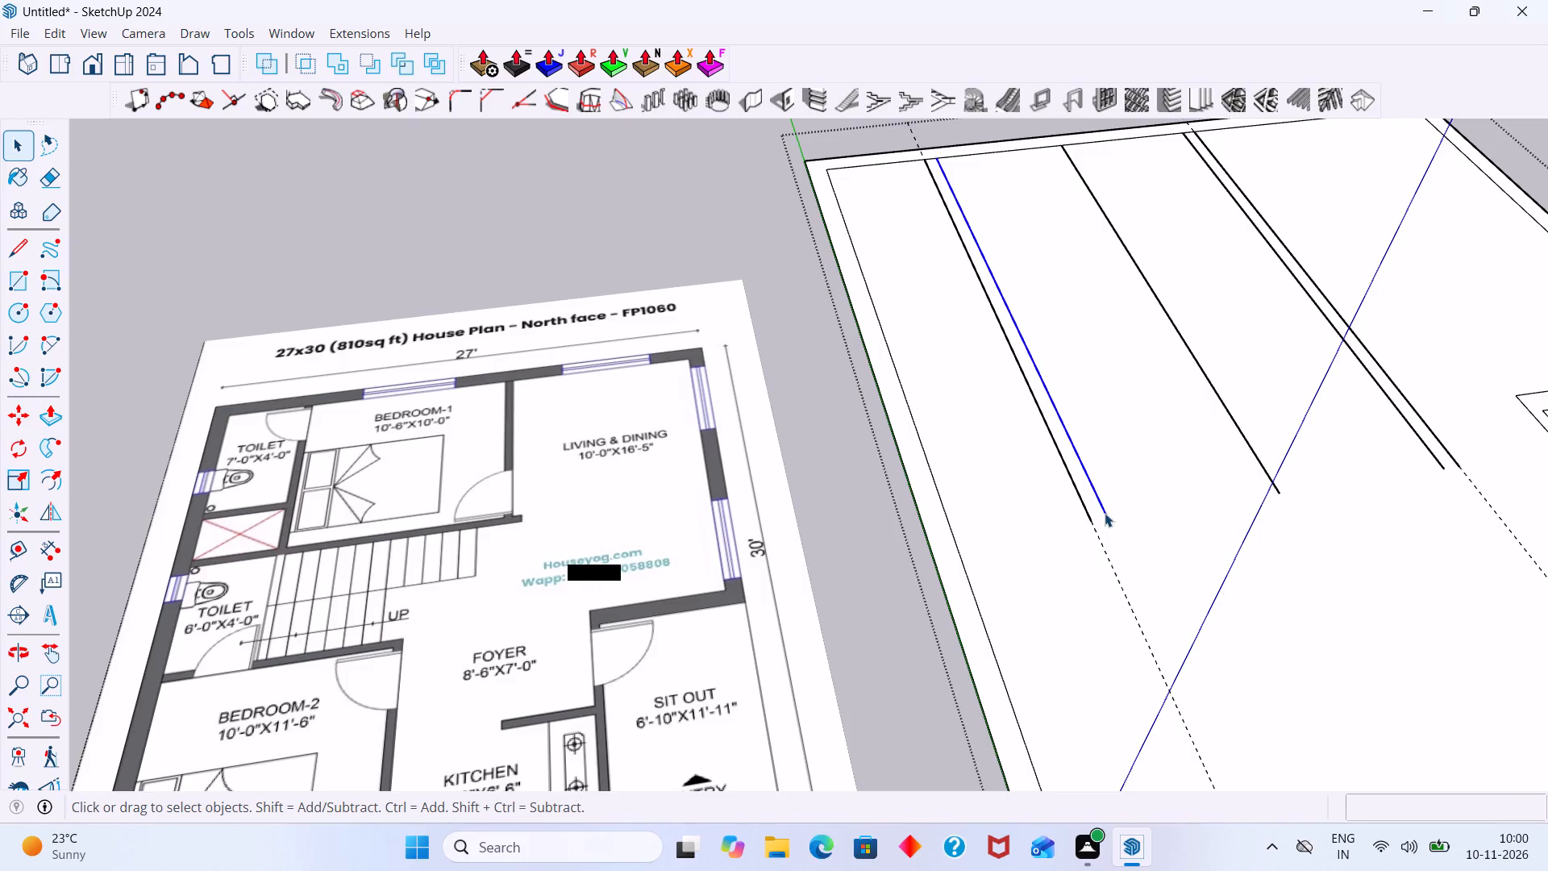
# Measure the gap between the ends of the moved line and the adjacent green-axis side partition line.
pyautogui.scroll(-2, 1130, 504)
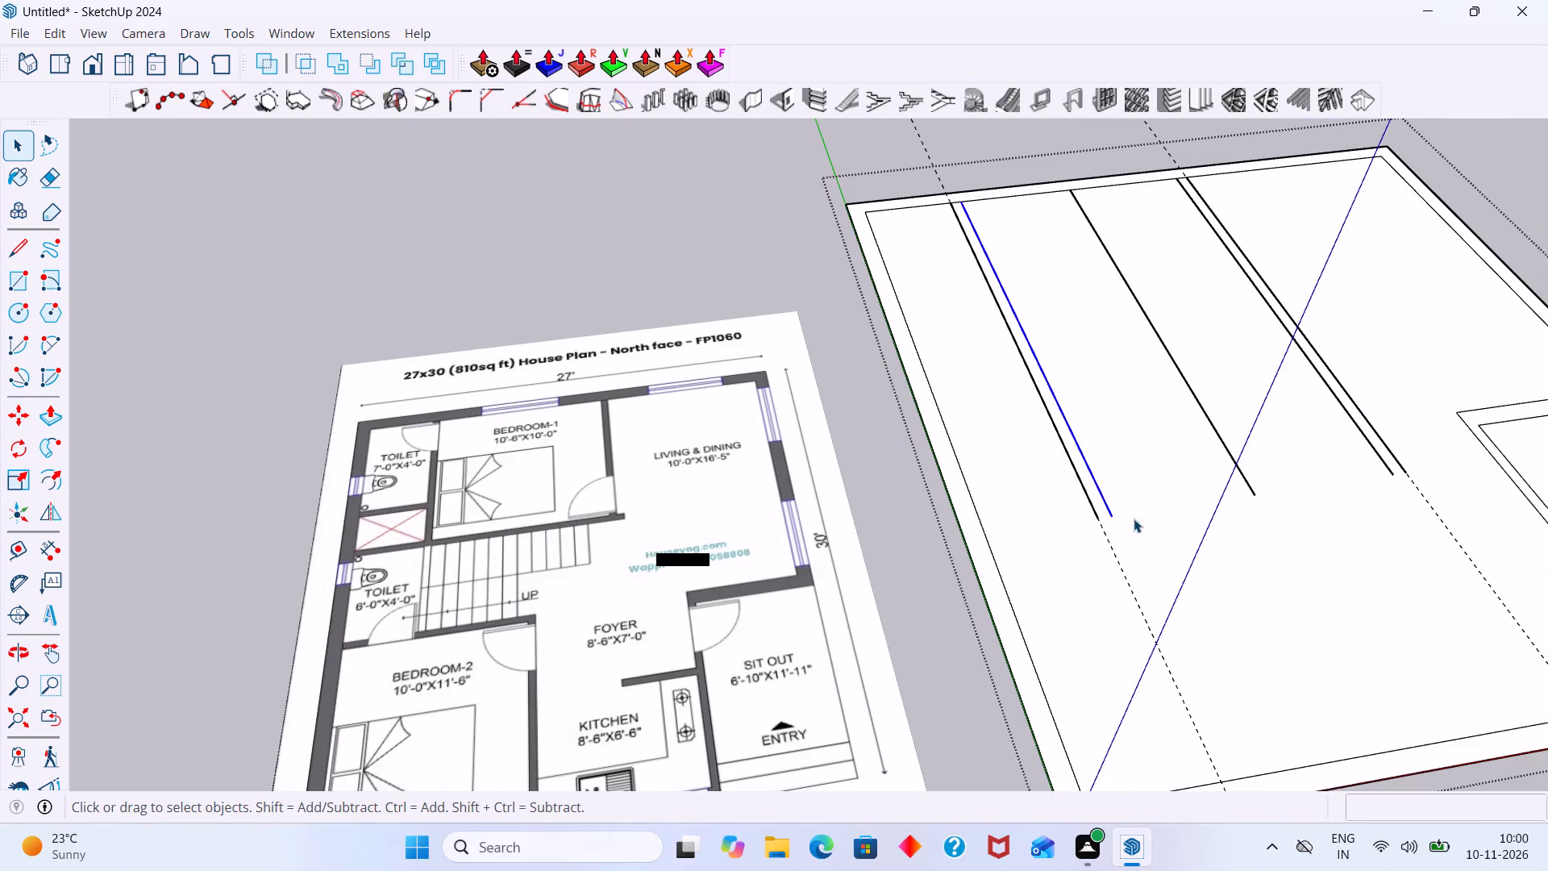
pyautogui.press('t')
pyautogui.scroll(6, 1138, 529)
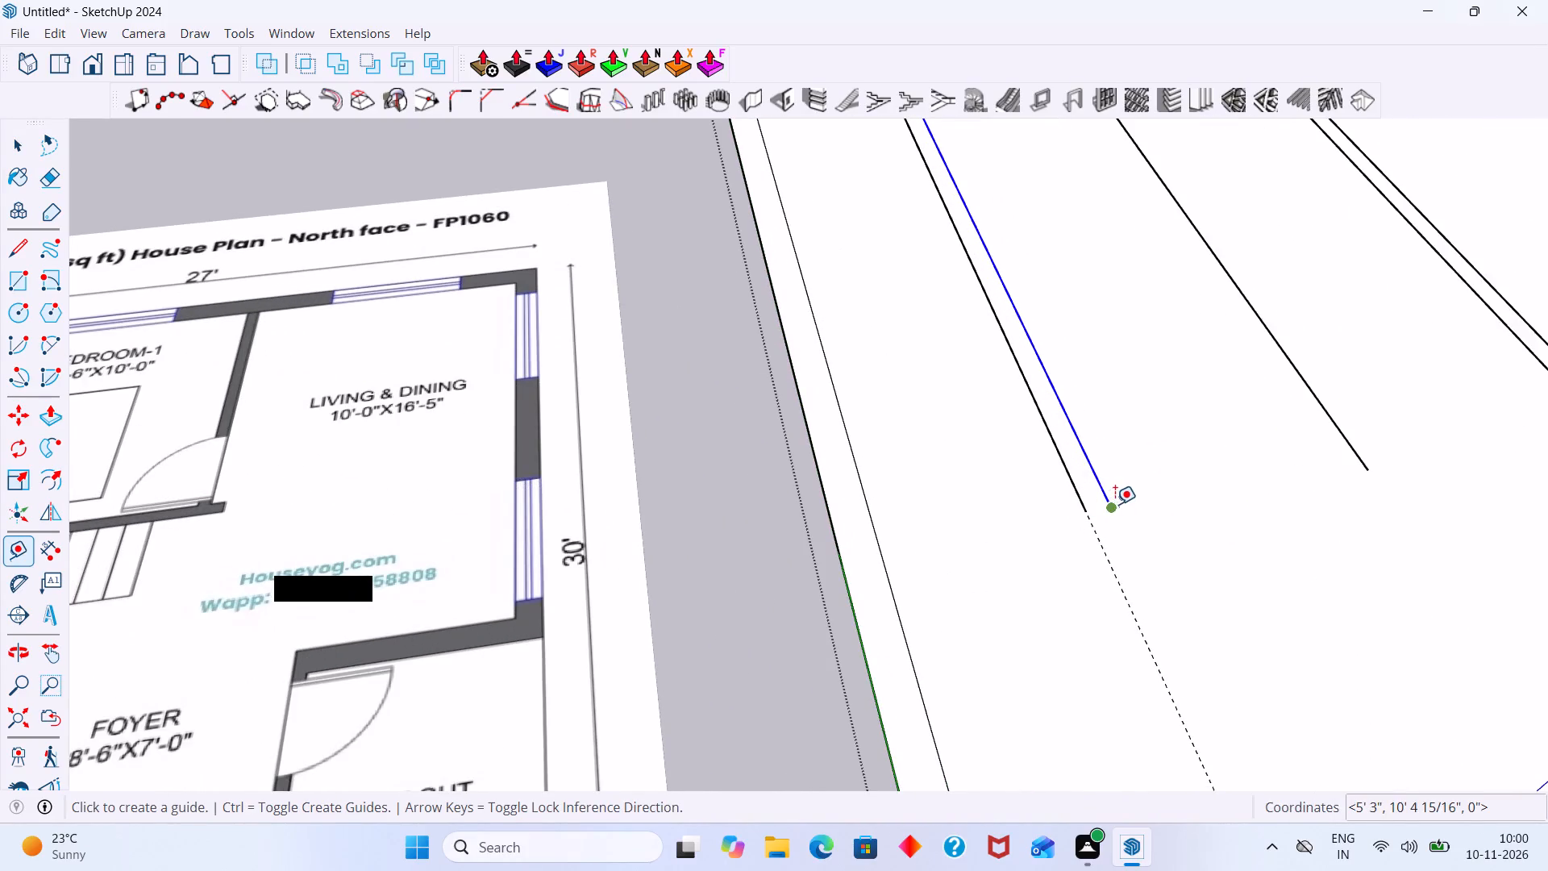
pyautogui.click(1114, 503)
pyautogui.press('space')
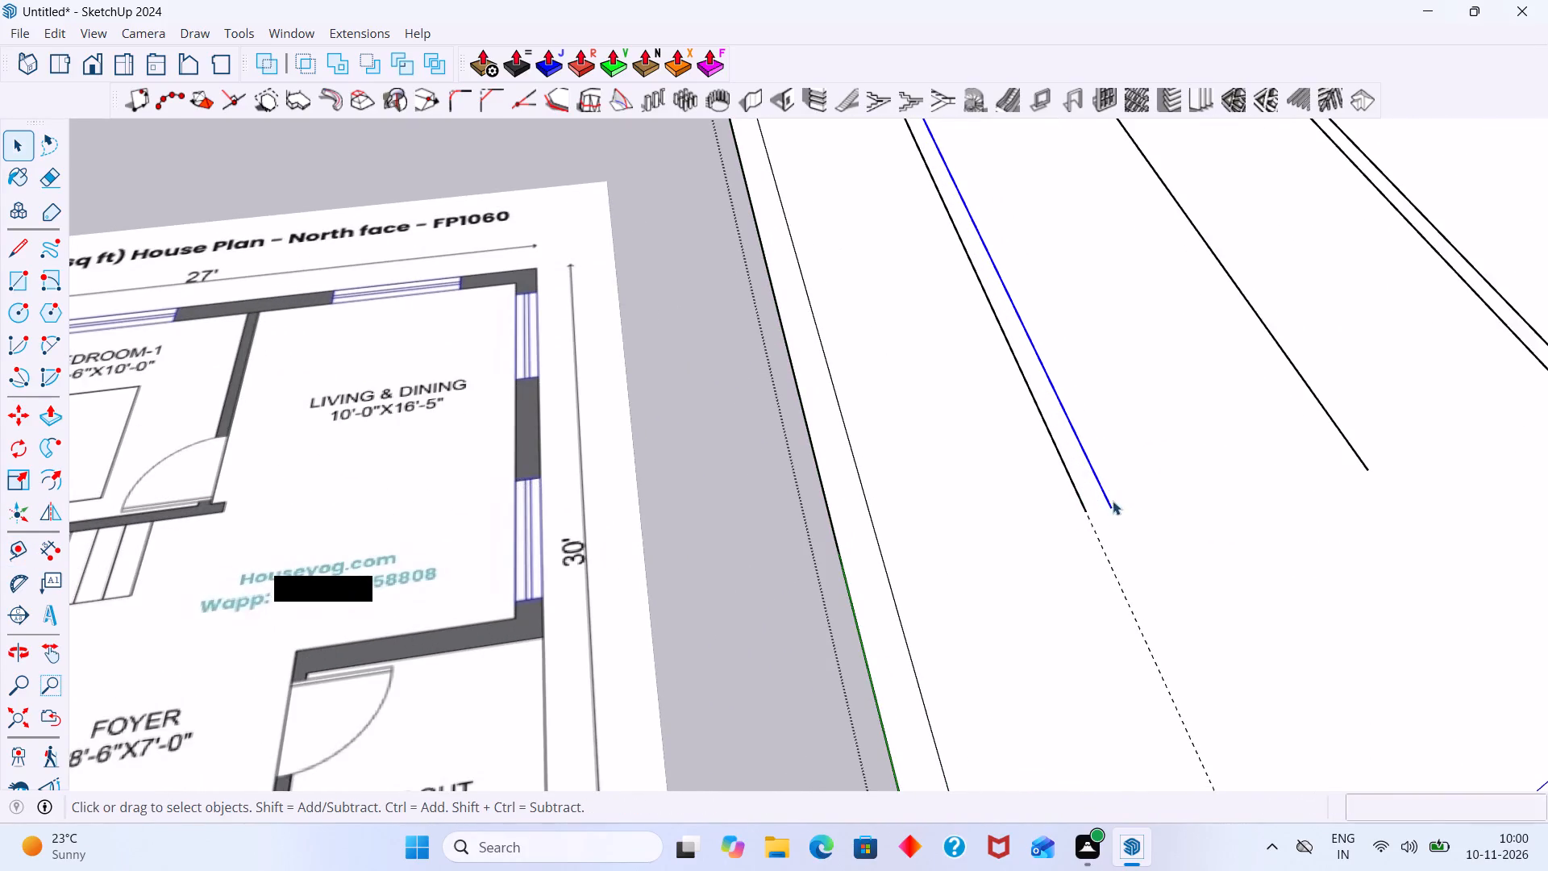
# Delete the middle line between the two pairs of partition lines in the floor plan group.
pyautogui.scroll(-10, 1113, 502)
pyautogui.click(847, 217)
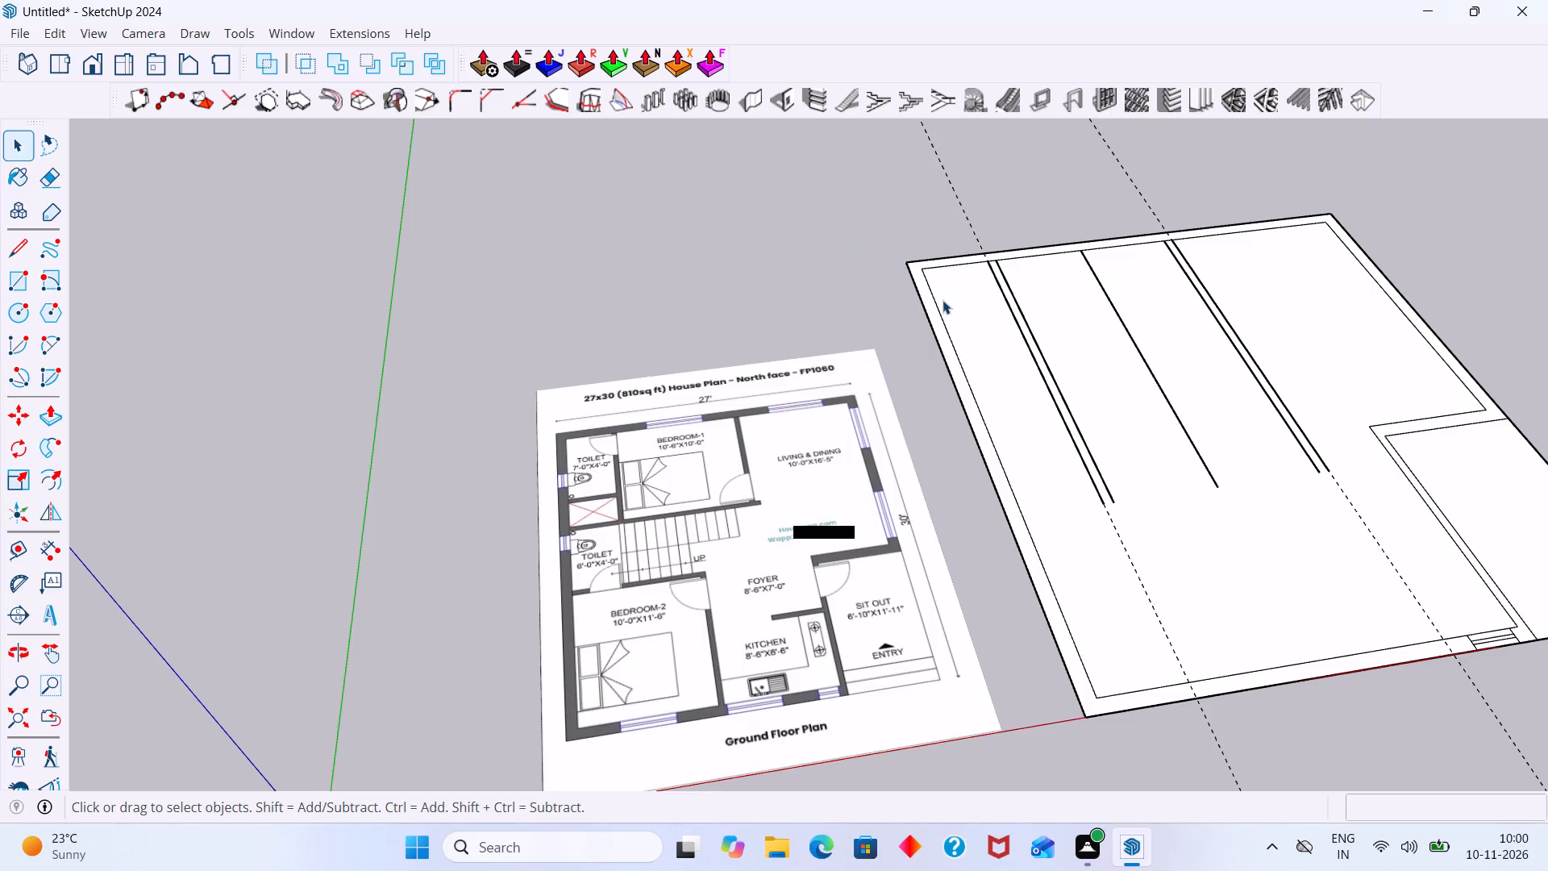
pyautogui.keyDown('shift'); pyautogui.moveTo(940, 309); pyautogui.dragTo(718, 334, button='middle'); pyautogui.keyUp('shift')
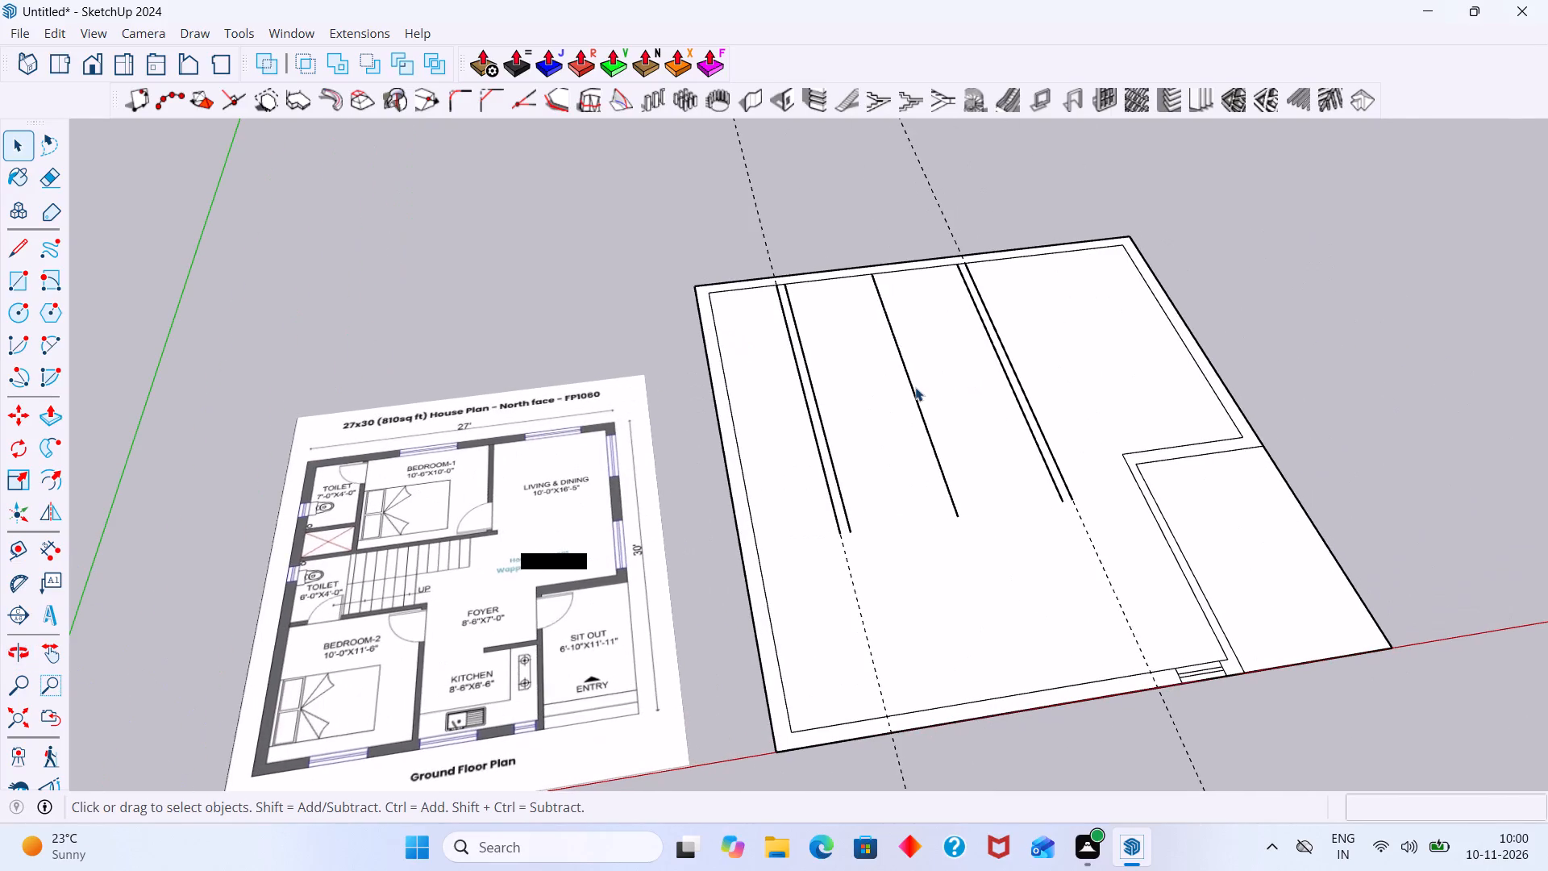
pyautogui.click(915, 387)
pyautogui.click(915, 395)
pyautogui.doubleClick(915, 398)
pyautogui.click(915, 402)
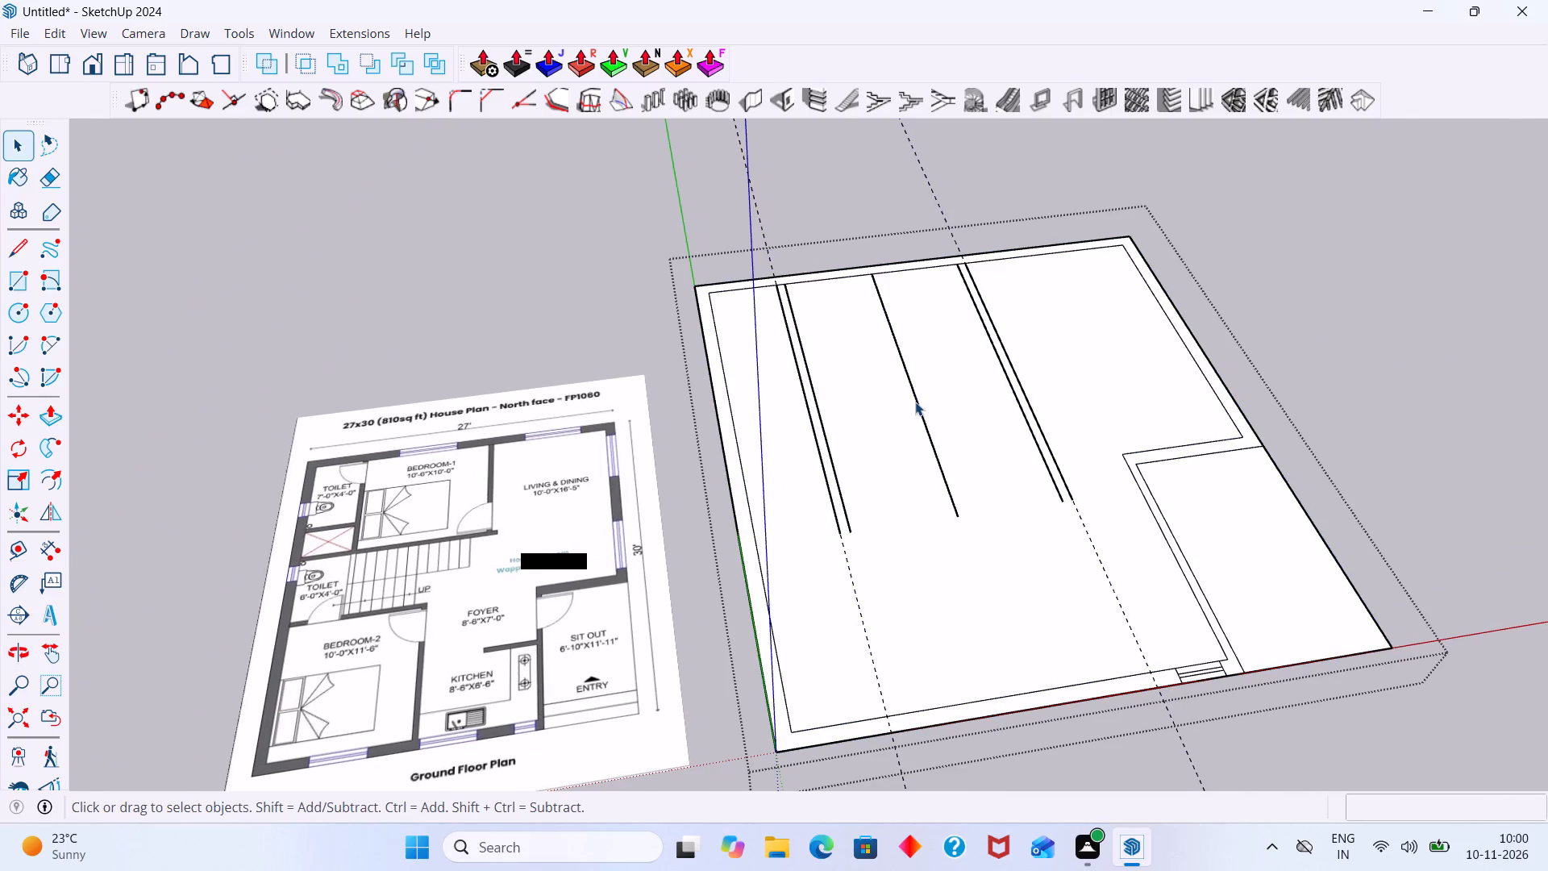
pyautogui.click(921, 403)
pyautogui.click(922, 410)
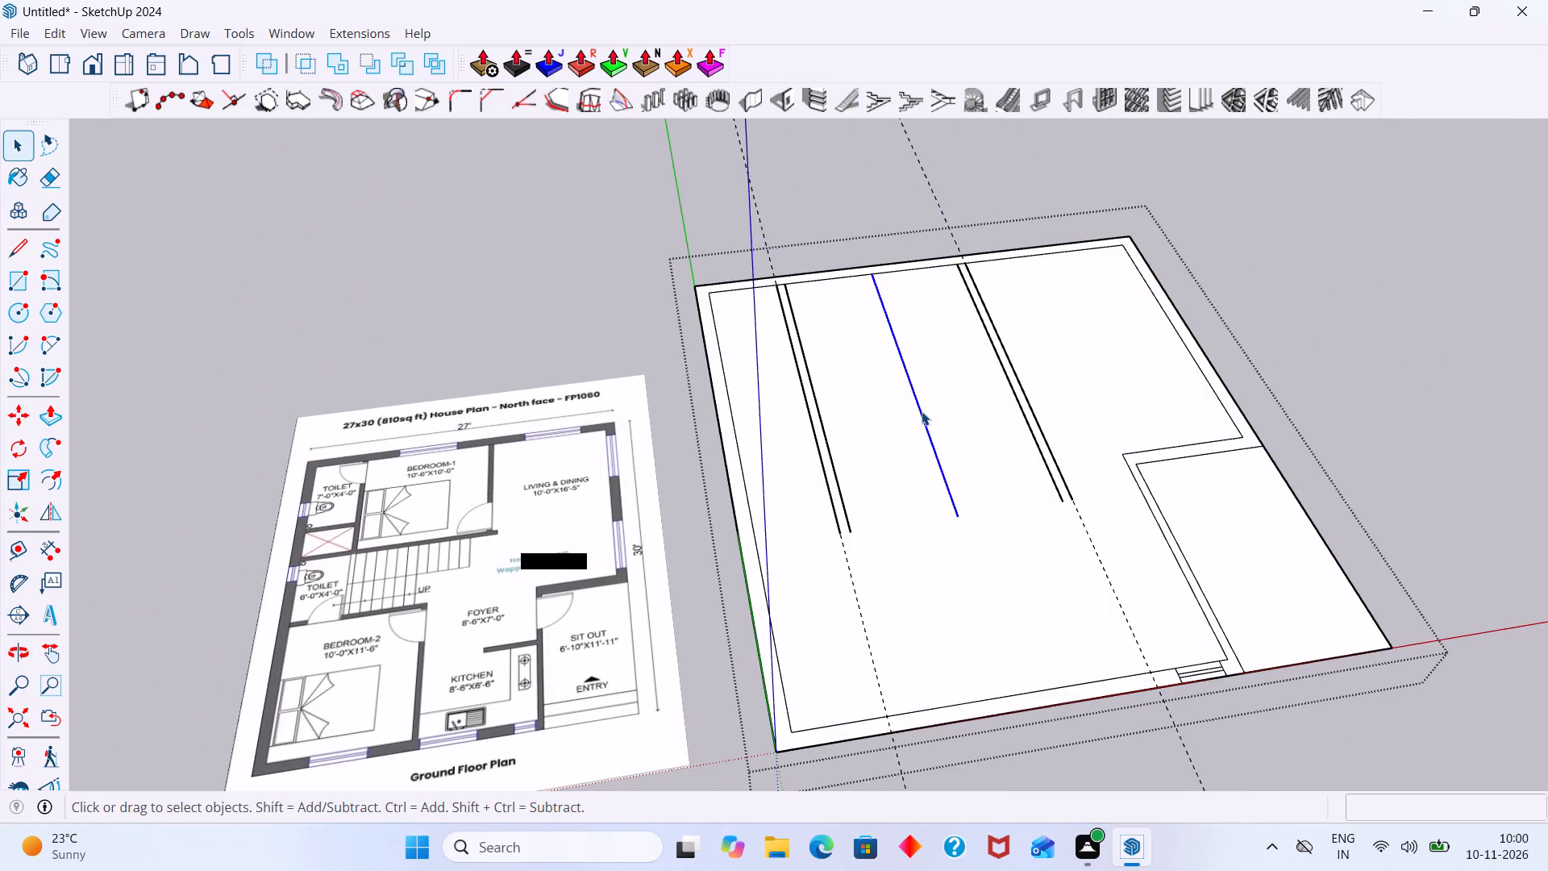
pyautogui.press('Delete')
pyautogui.scroll(-3, 923, 413)
pyautogui.click(1176, 276)
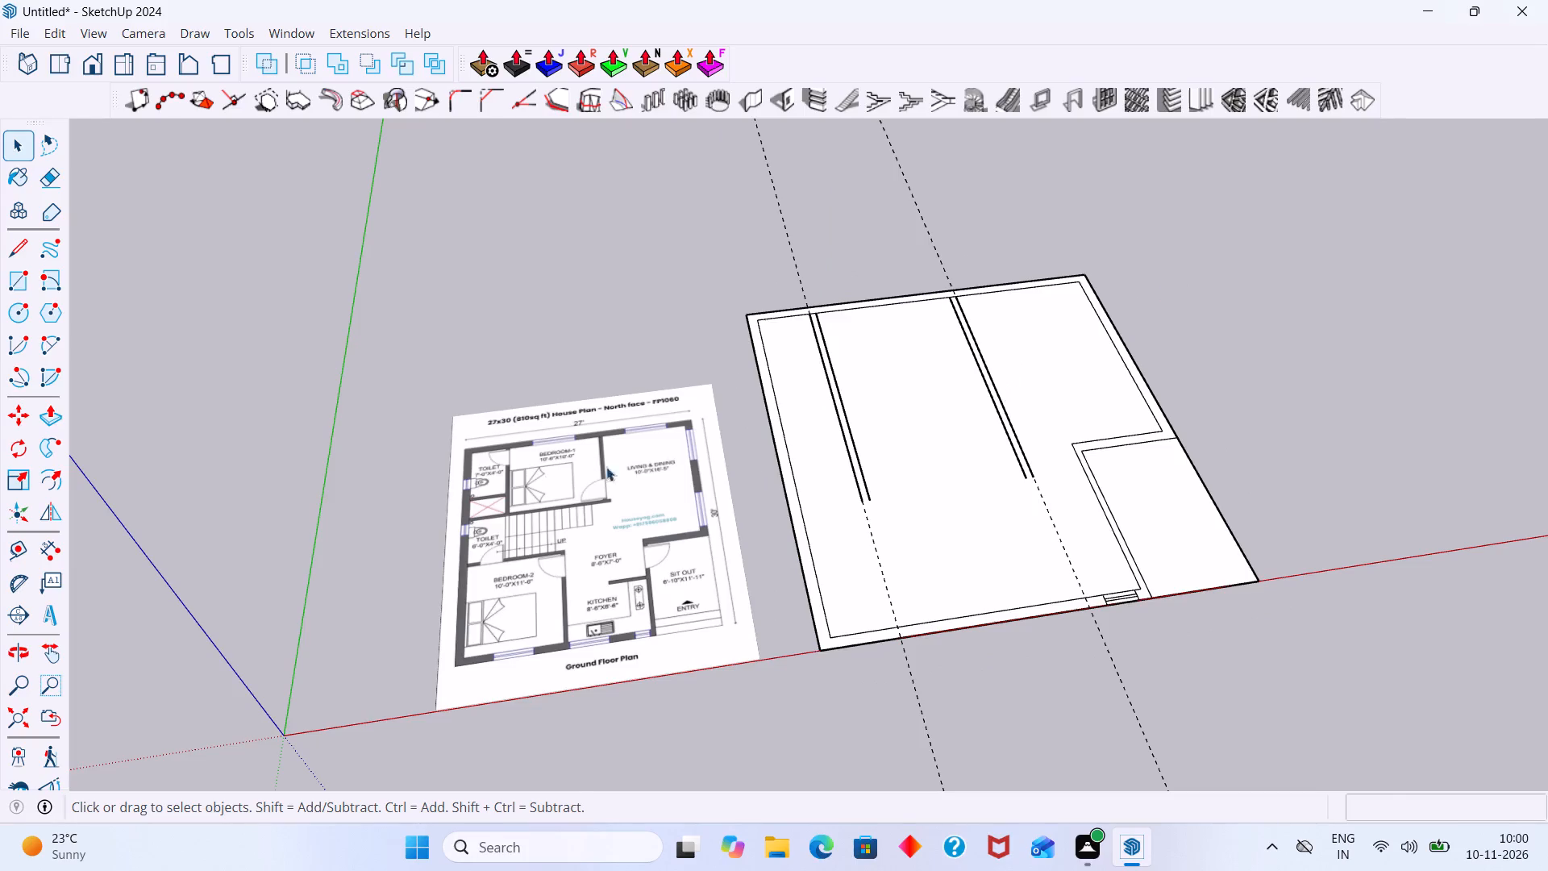
# Place a guide line 10' inward from the inner edge of the rear outer wall for the Bedroom-1 depth.
pyautogui.scroll(6, 535, 477)
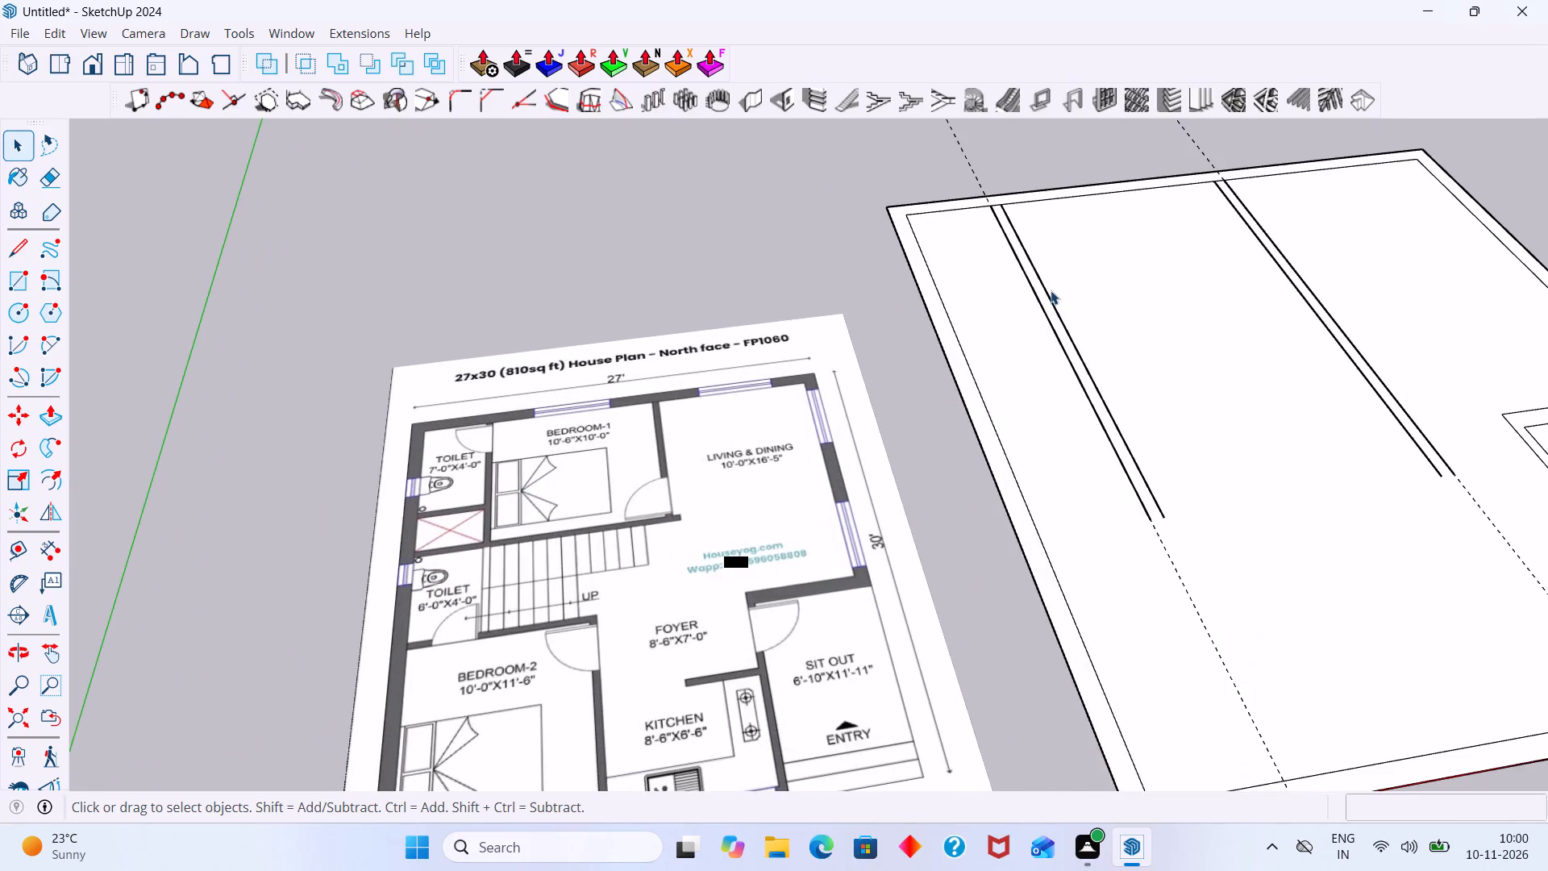
pyautogui.press('t')
pyautogui.click(1064, 198)
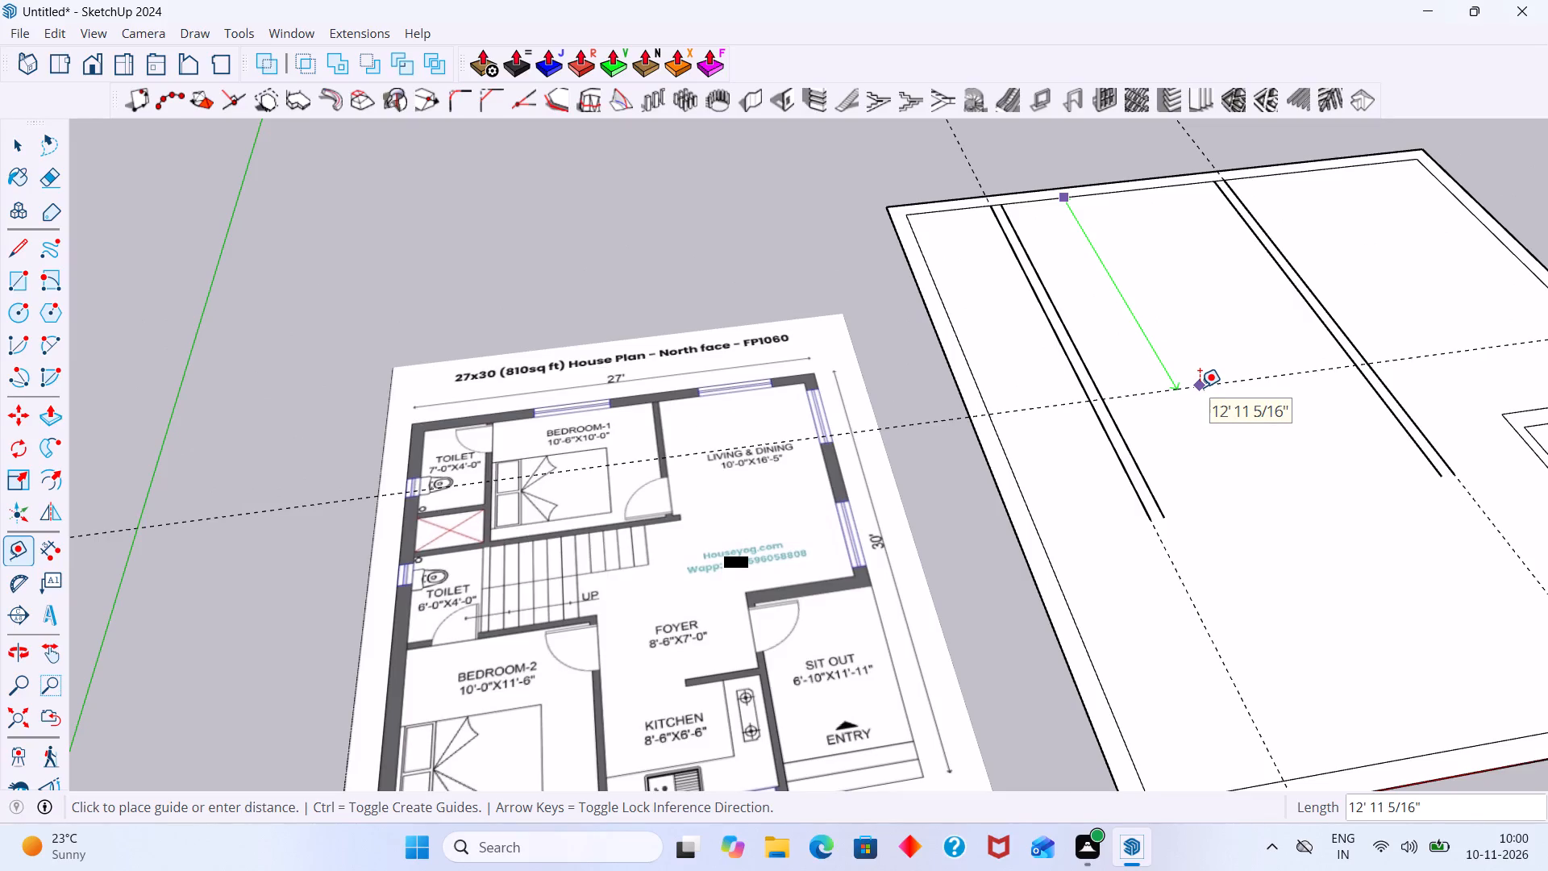
pyautogui.write("10'")
pyautogui.press('Return')
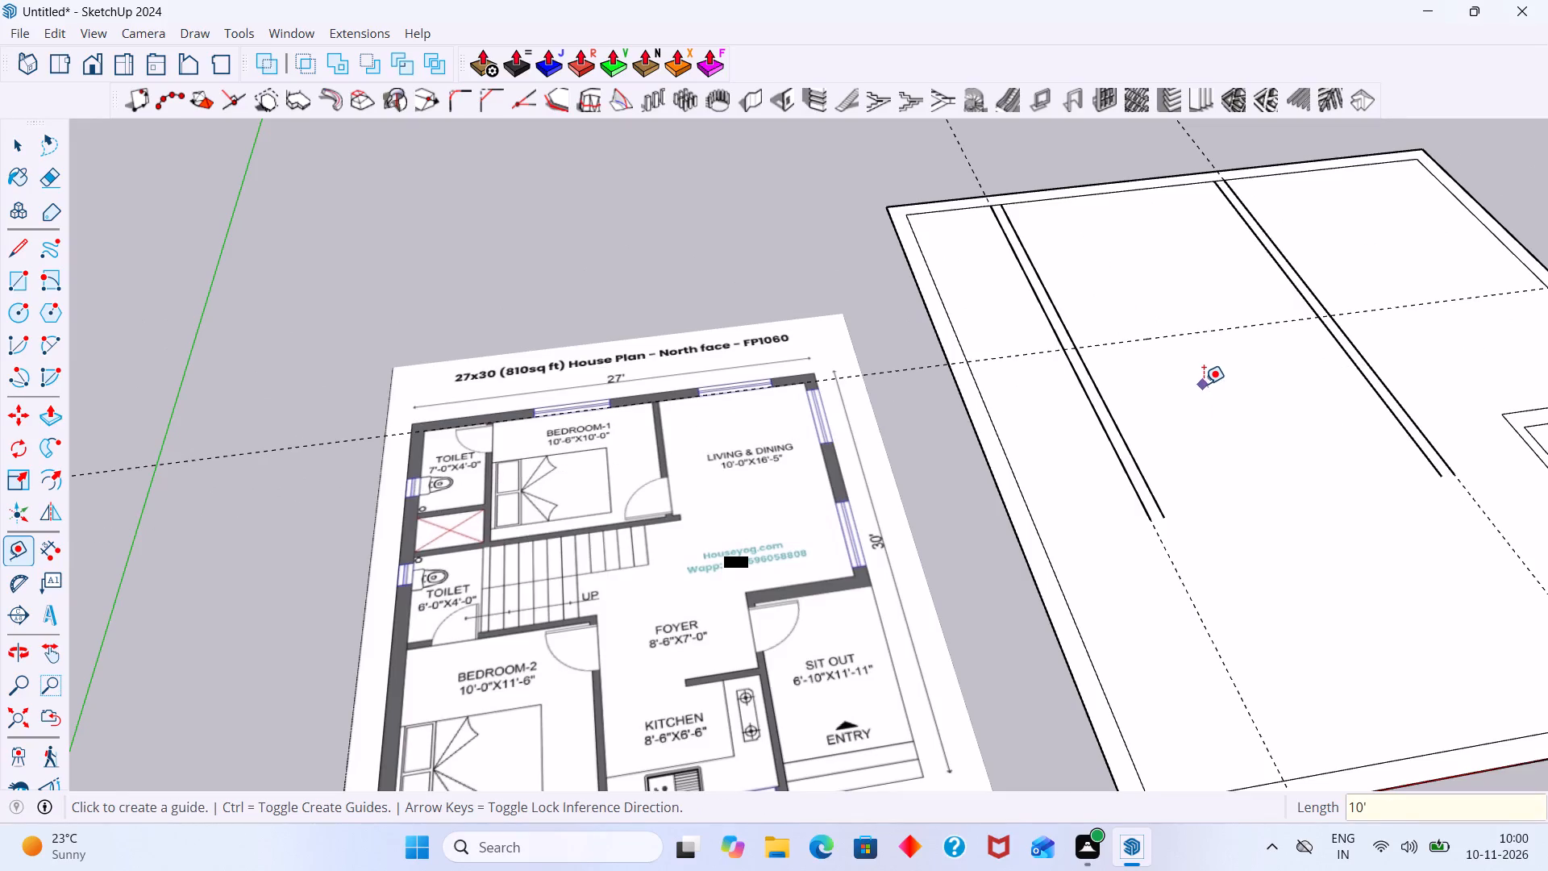
pyautogui.press('space')
# Place a guide line 11'6" inward from the inner edge of the front outer wall for the Bedroom-2 depth.
pyautogui.scroll(-2, 1204, 359)
pyautogui.keyDown('shift'); pyautogui.moveTo(1142, 366); pyautogui.dragTo(917, 366, button='middle'); pyautogui.keyUp('shift')
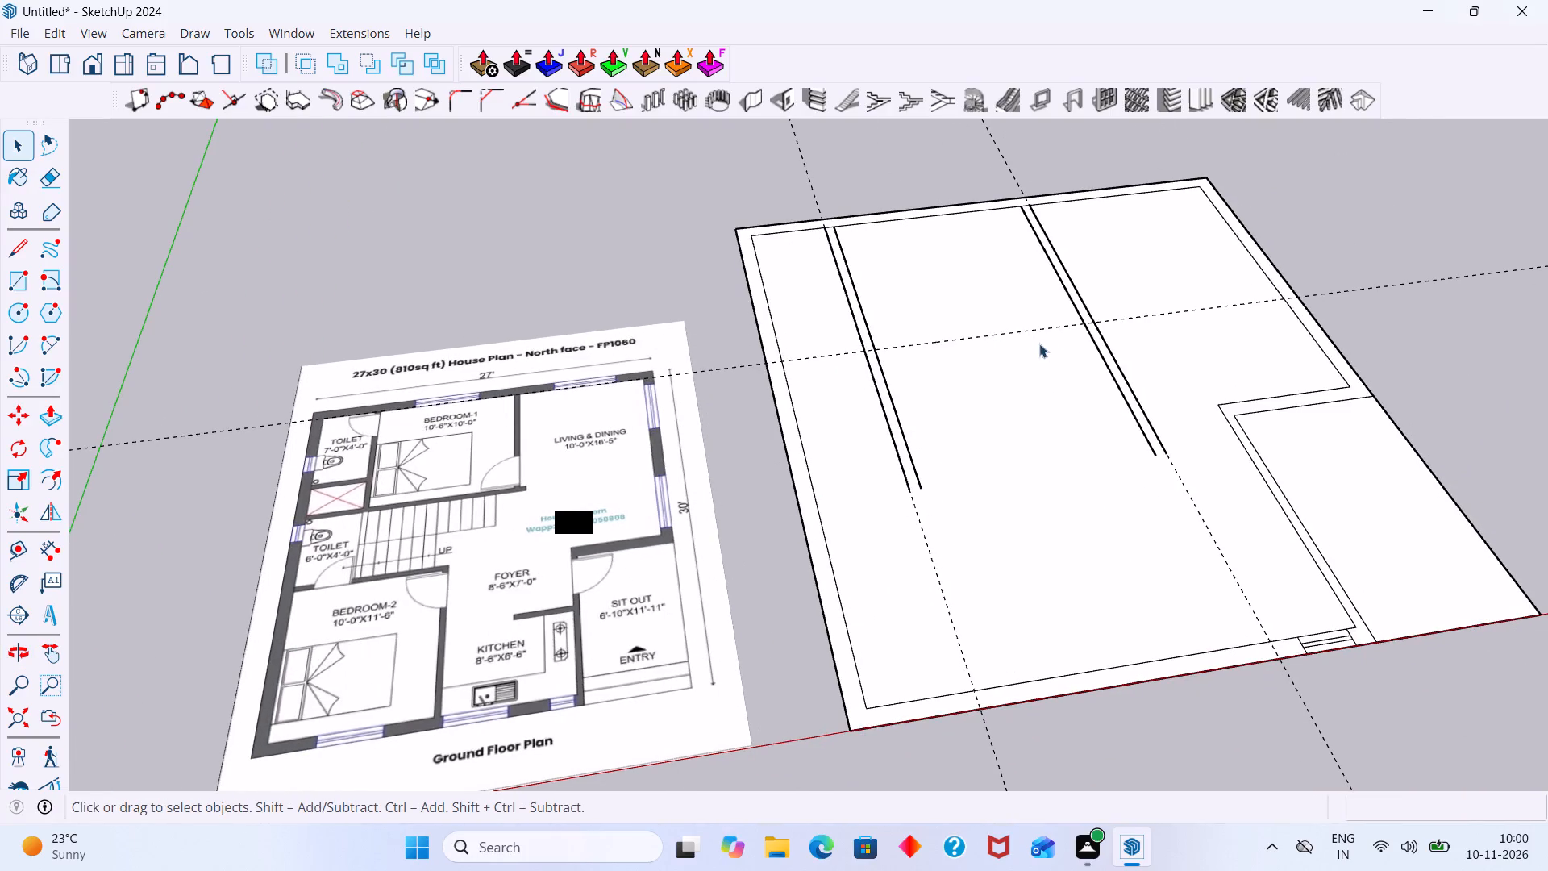
pyautogui.moveTo(1049, 346); pyautogui.dragTo(1080, 361, button='middle')
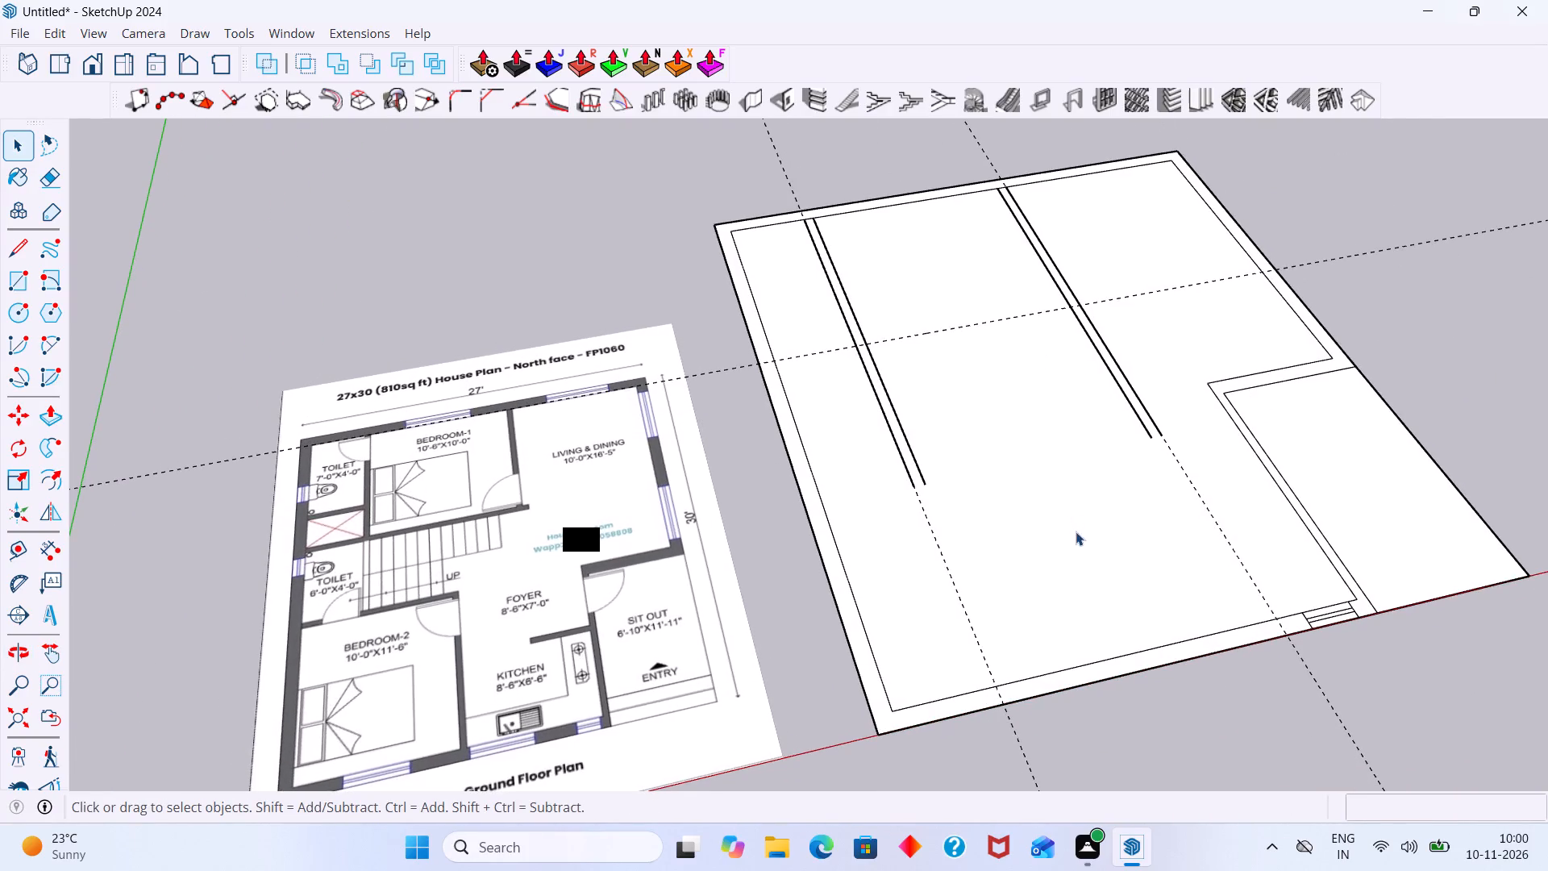
pyautogui.scroll(-1, 1076, 533)
pyautogui.moveTo(1071, 536); pyautogui.dragTo(1017, 511, button='middle')
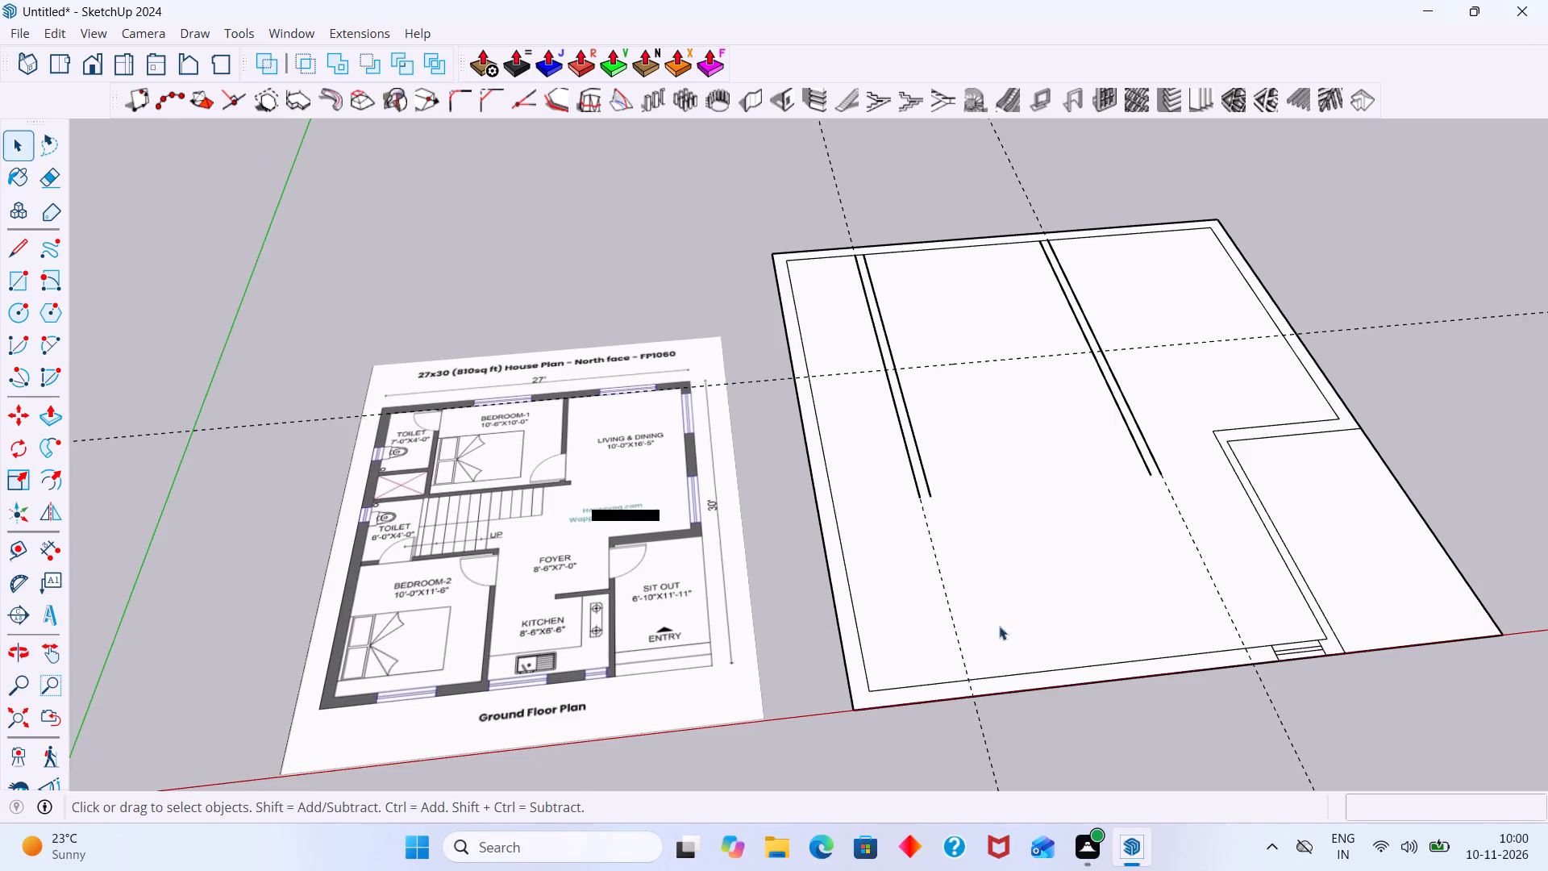
pyautogui.scroll(2, 954, 654)
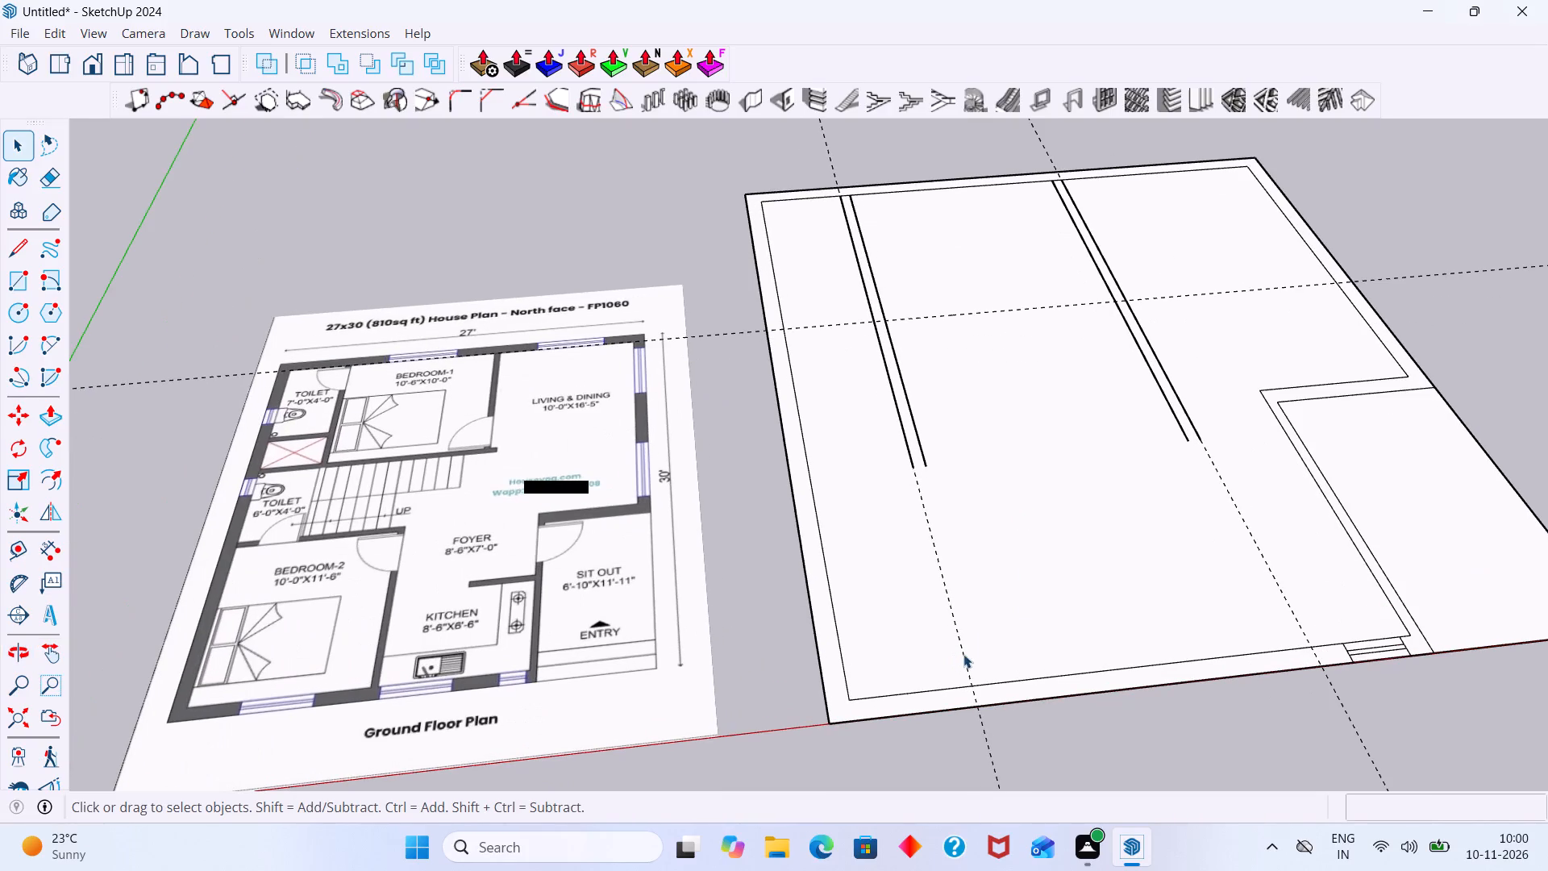
pyautogui.press('t')
pyautogui.click(944, 690)
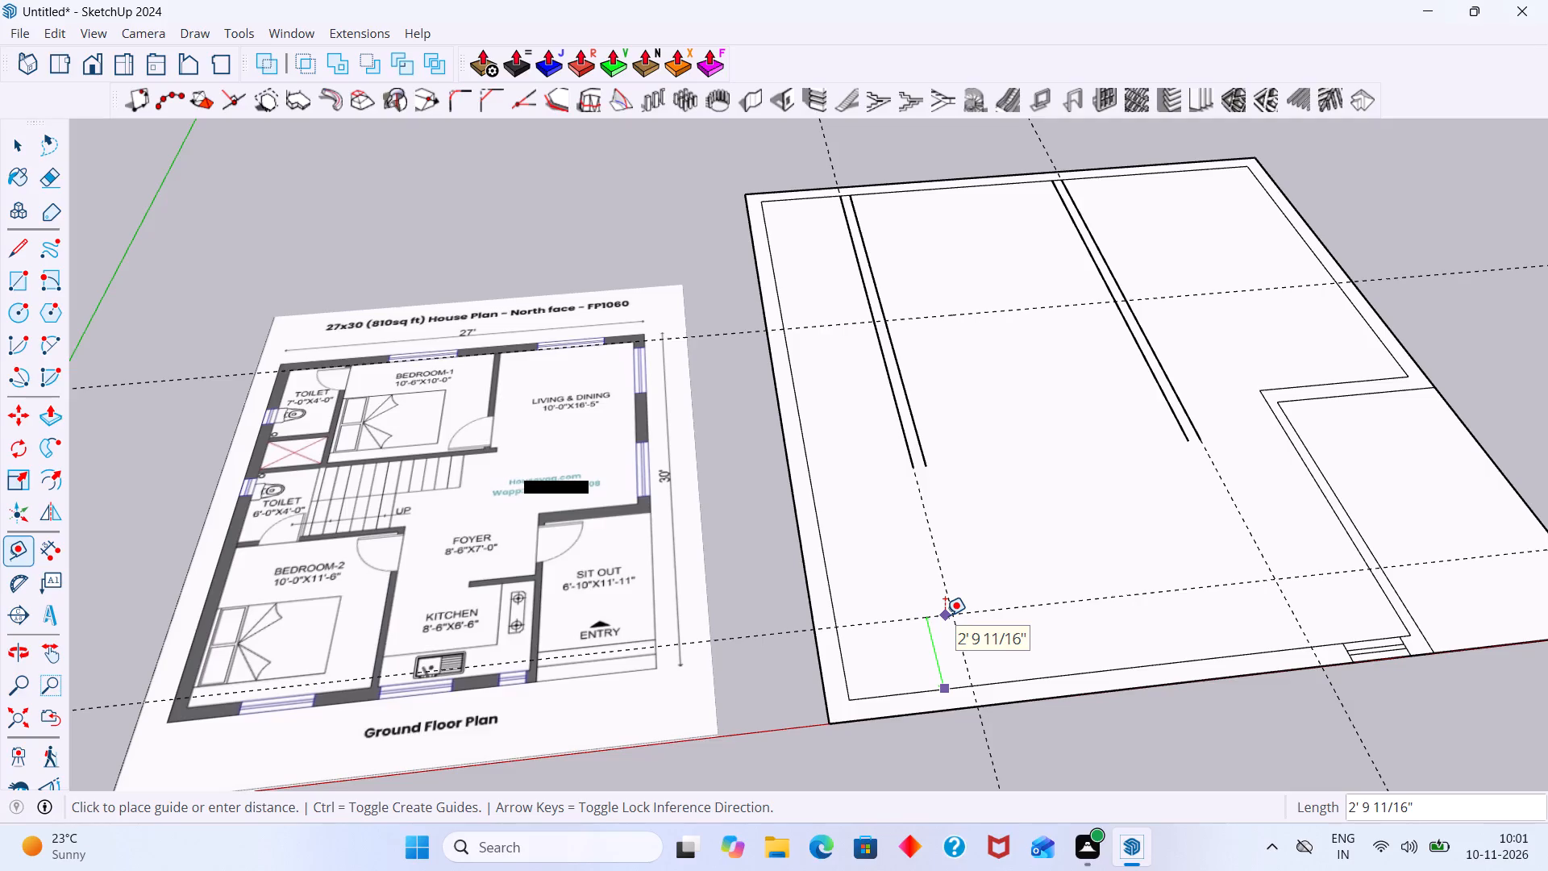
pyautogui.write("11'6")
pyautogui.hotkey('shift', '"')
pyautogui.press('Return')
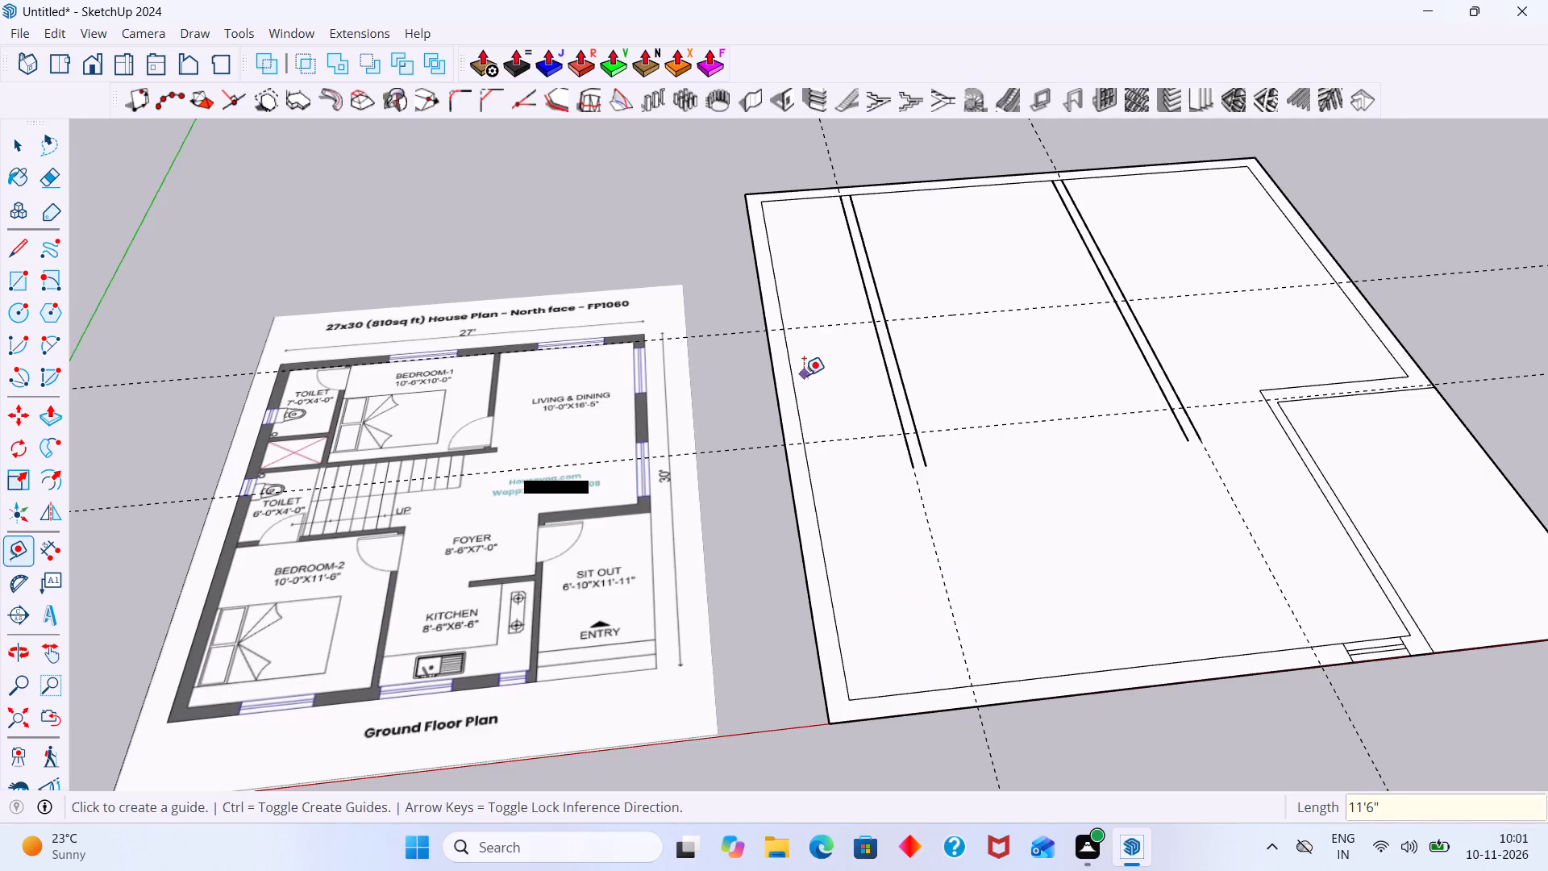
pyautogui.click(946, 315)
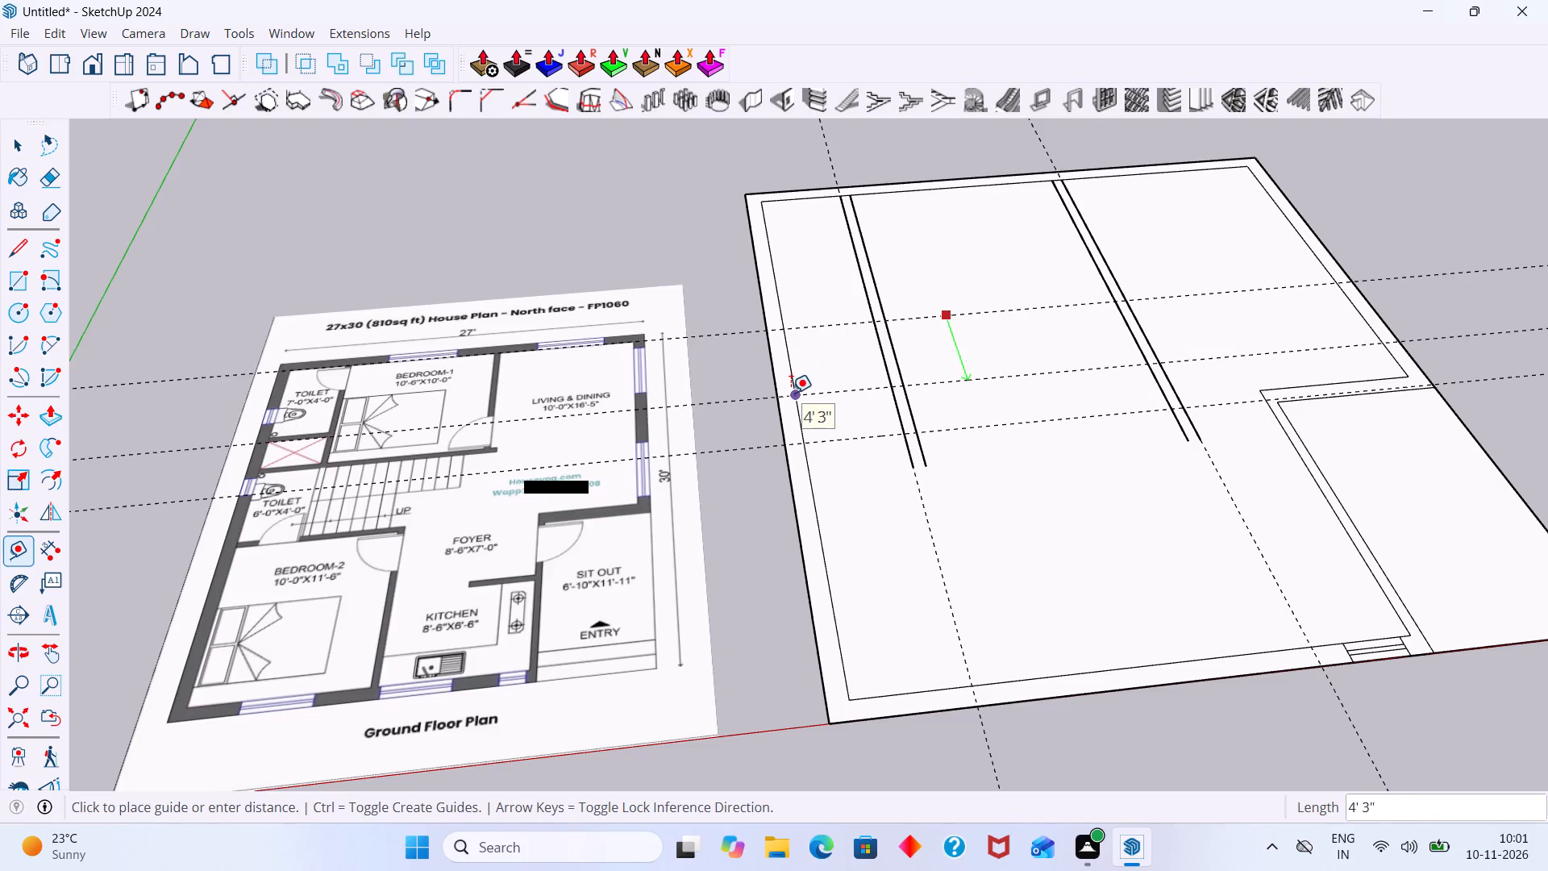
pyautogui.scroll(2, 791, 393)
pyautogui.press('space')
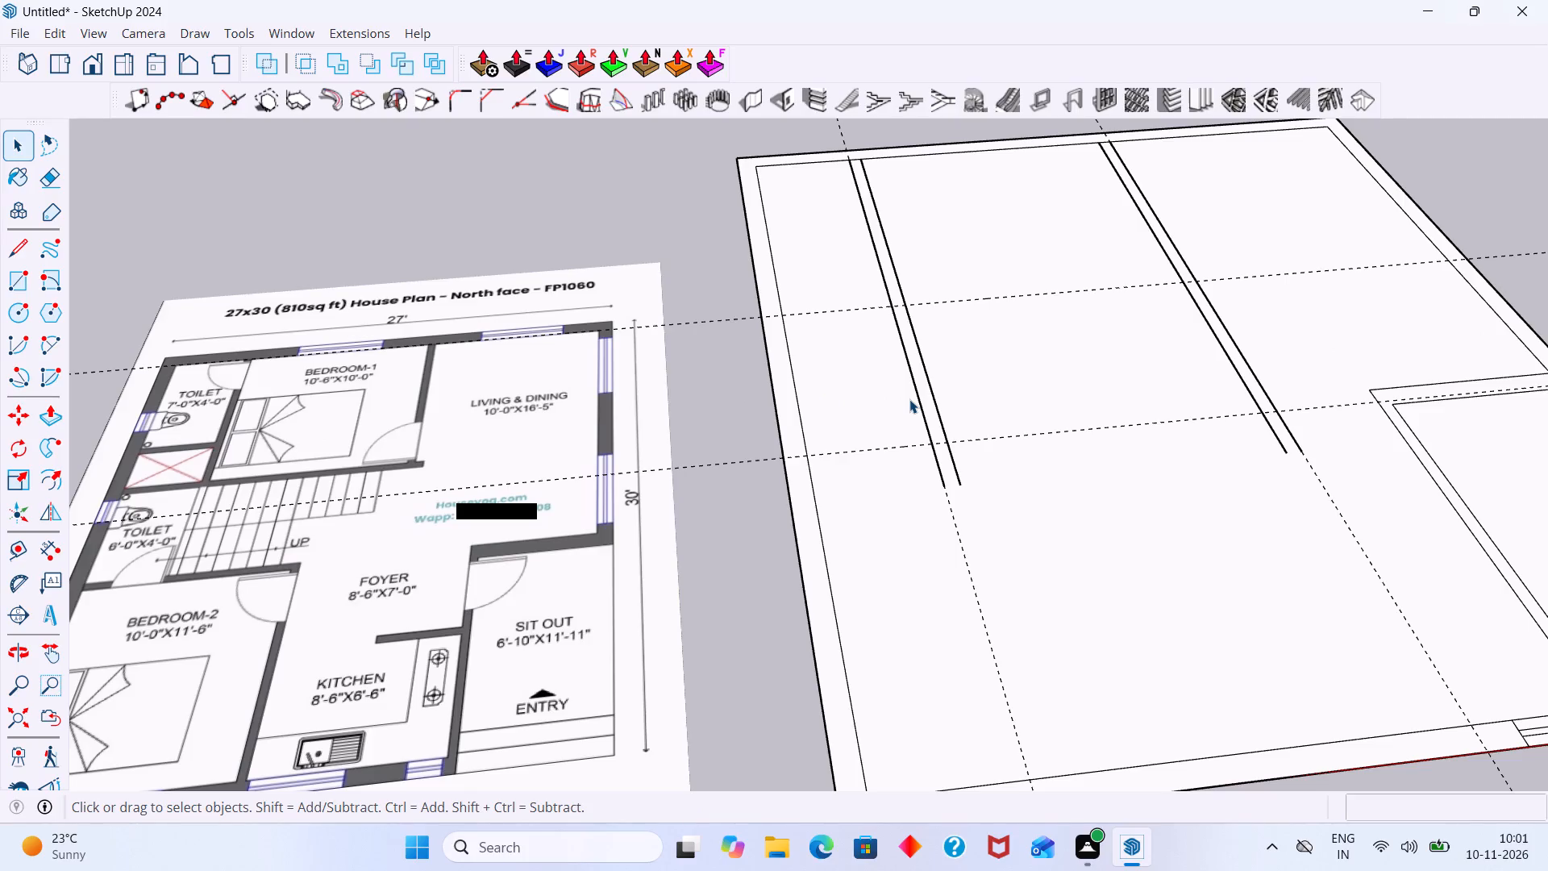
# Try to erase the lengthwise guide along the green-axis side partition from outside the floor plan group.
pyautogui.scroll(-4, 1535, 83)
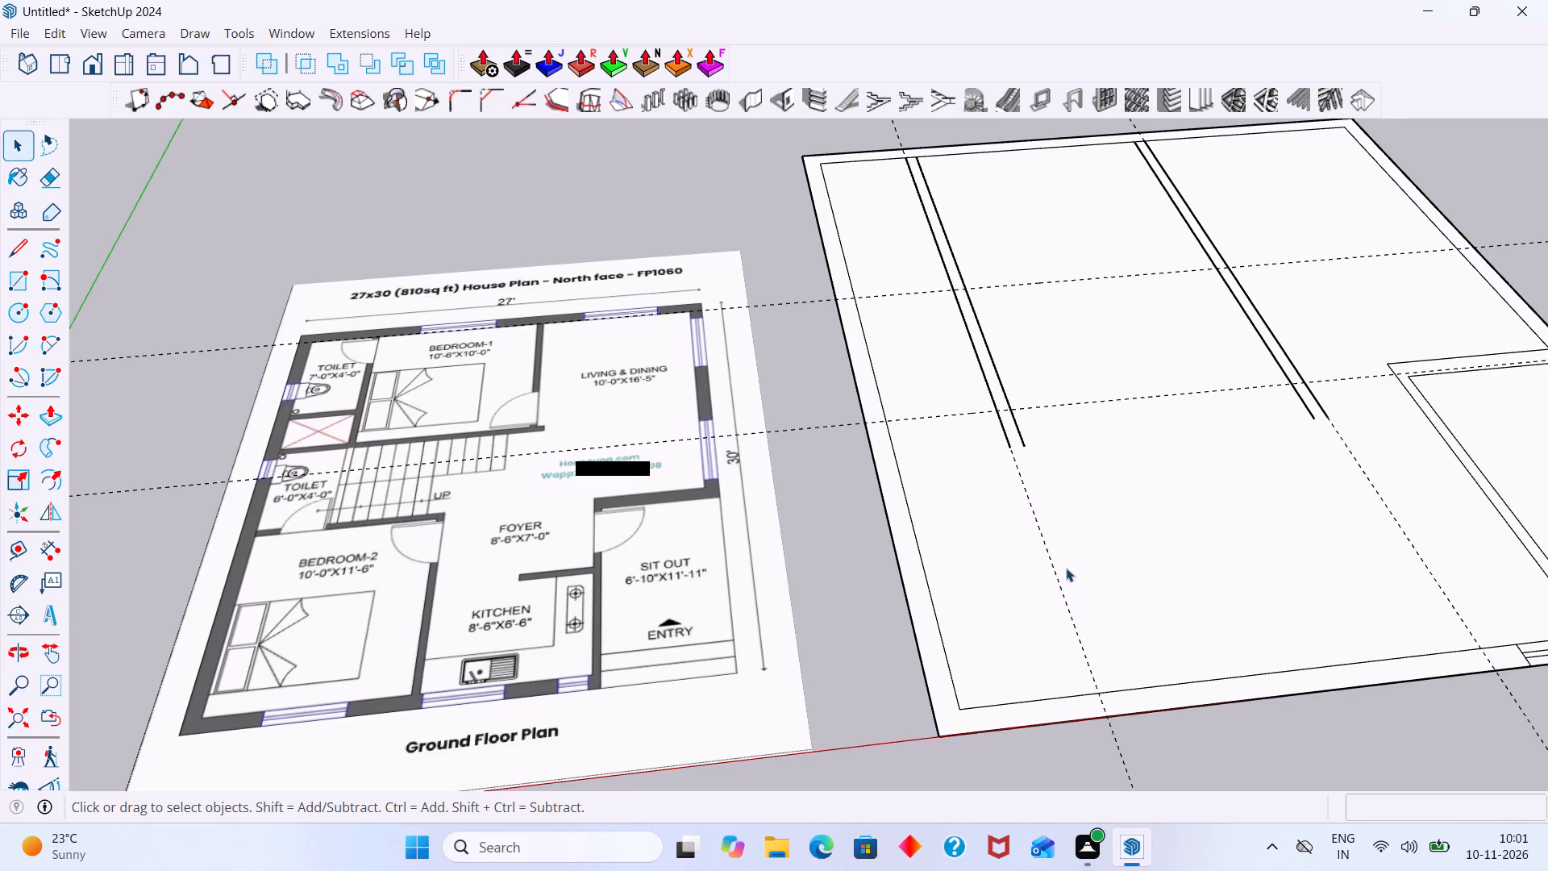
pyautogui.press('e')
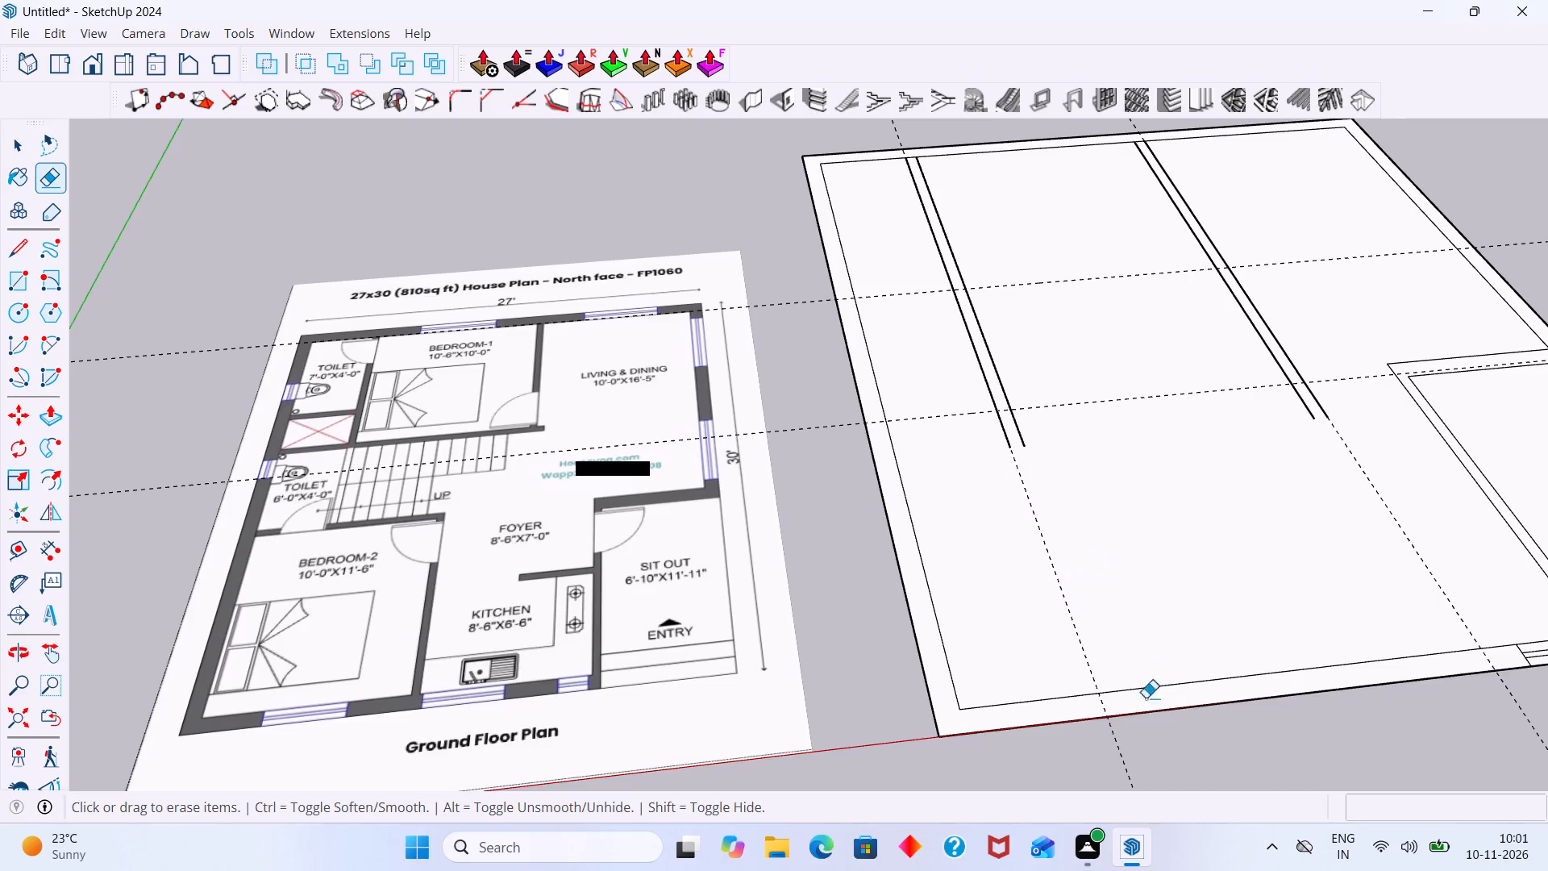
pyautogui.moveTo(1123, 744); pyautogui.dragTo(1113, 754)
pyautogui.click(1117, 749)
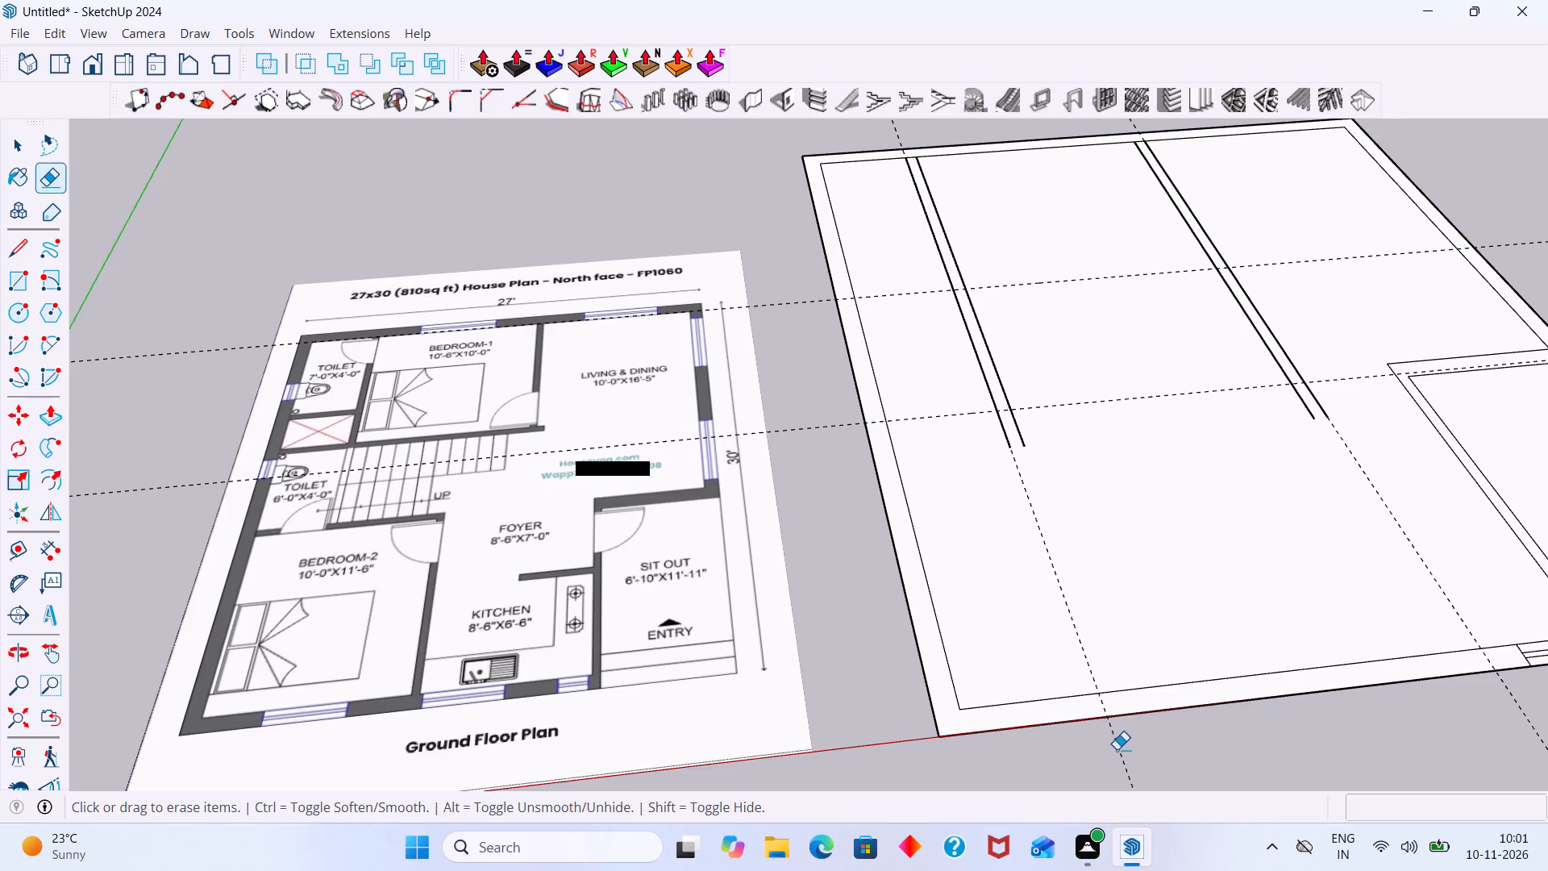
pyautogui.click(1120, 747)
# Open the floor plan group and erase the lengthwise guide along the green-axis side partition.
pyautogui.scroll(-2, 1149, 719)
pyautogui.moveTo(1150, 711); pyautogui.dragTo(1148, 673, button='middle')
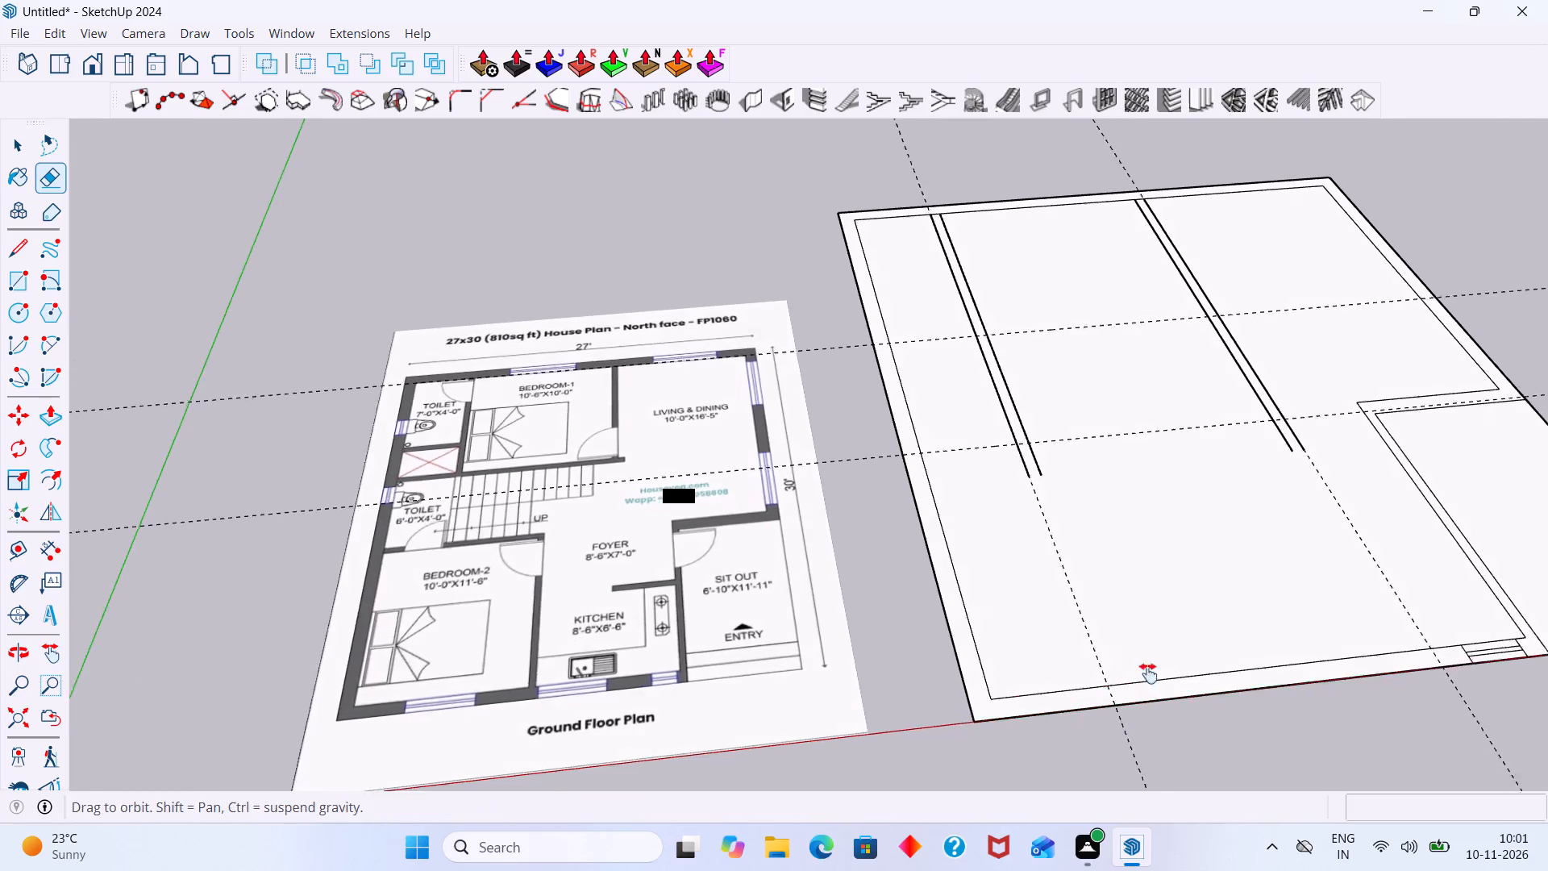
pyautogui.moveTo(1148, 673); pyautogui.dragTo(1132, 618, button='middle')
pyautogui.scroll(3, 1088, 692)
pyautogui.press('space')
pyautogui.click(1125, 544)
pyautogui.tripleClick(1122, 543)
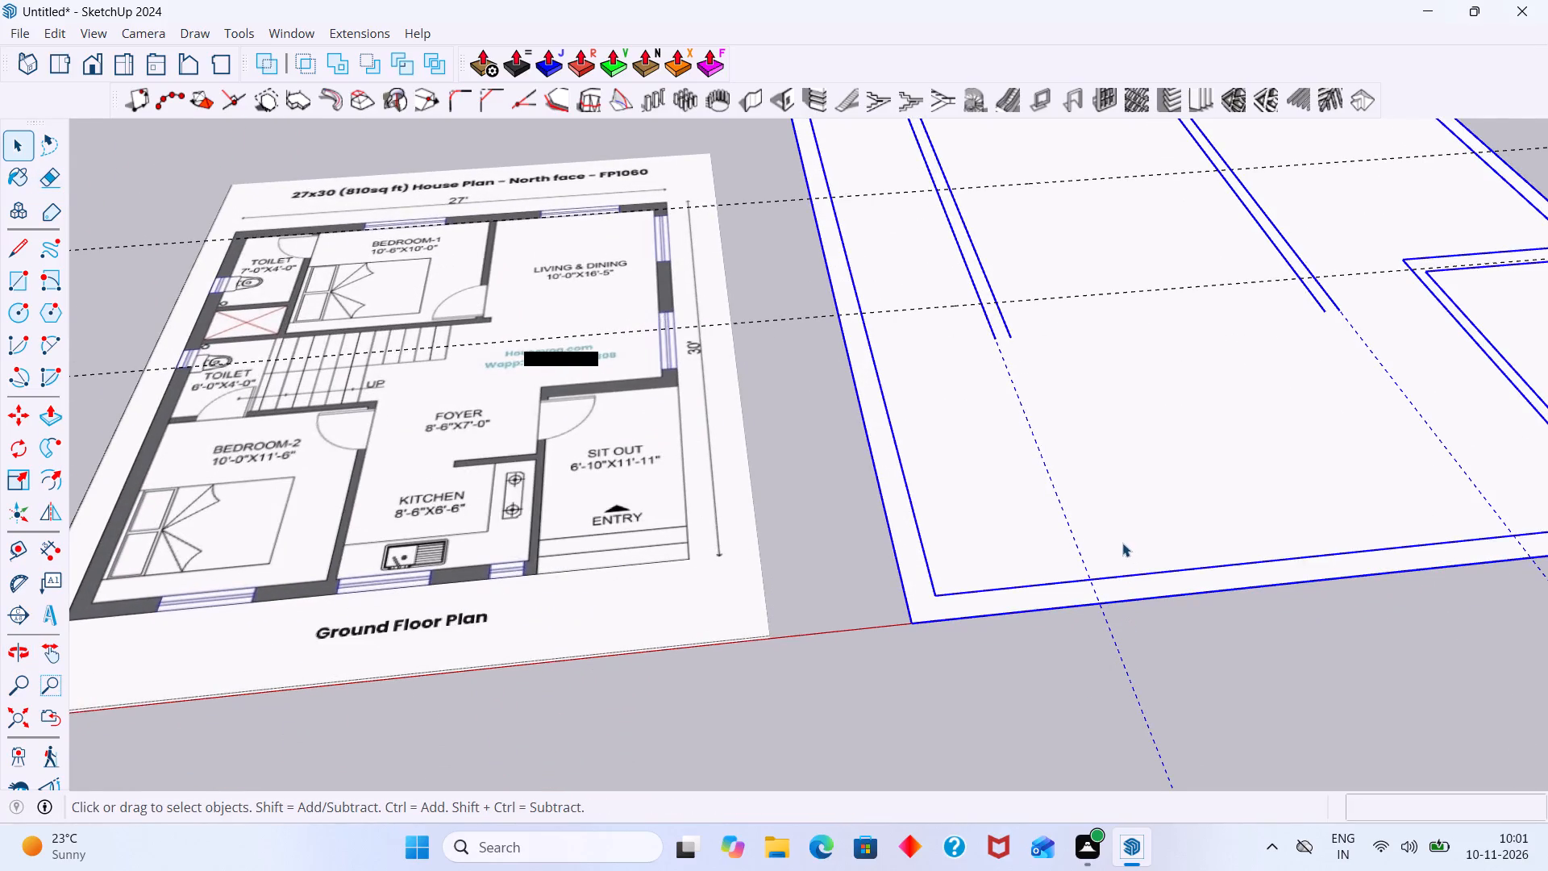
pyautogui.click(1121, 659)
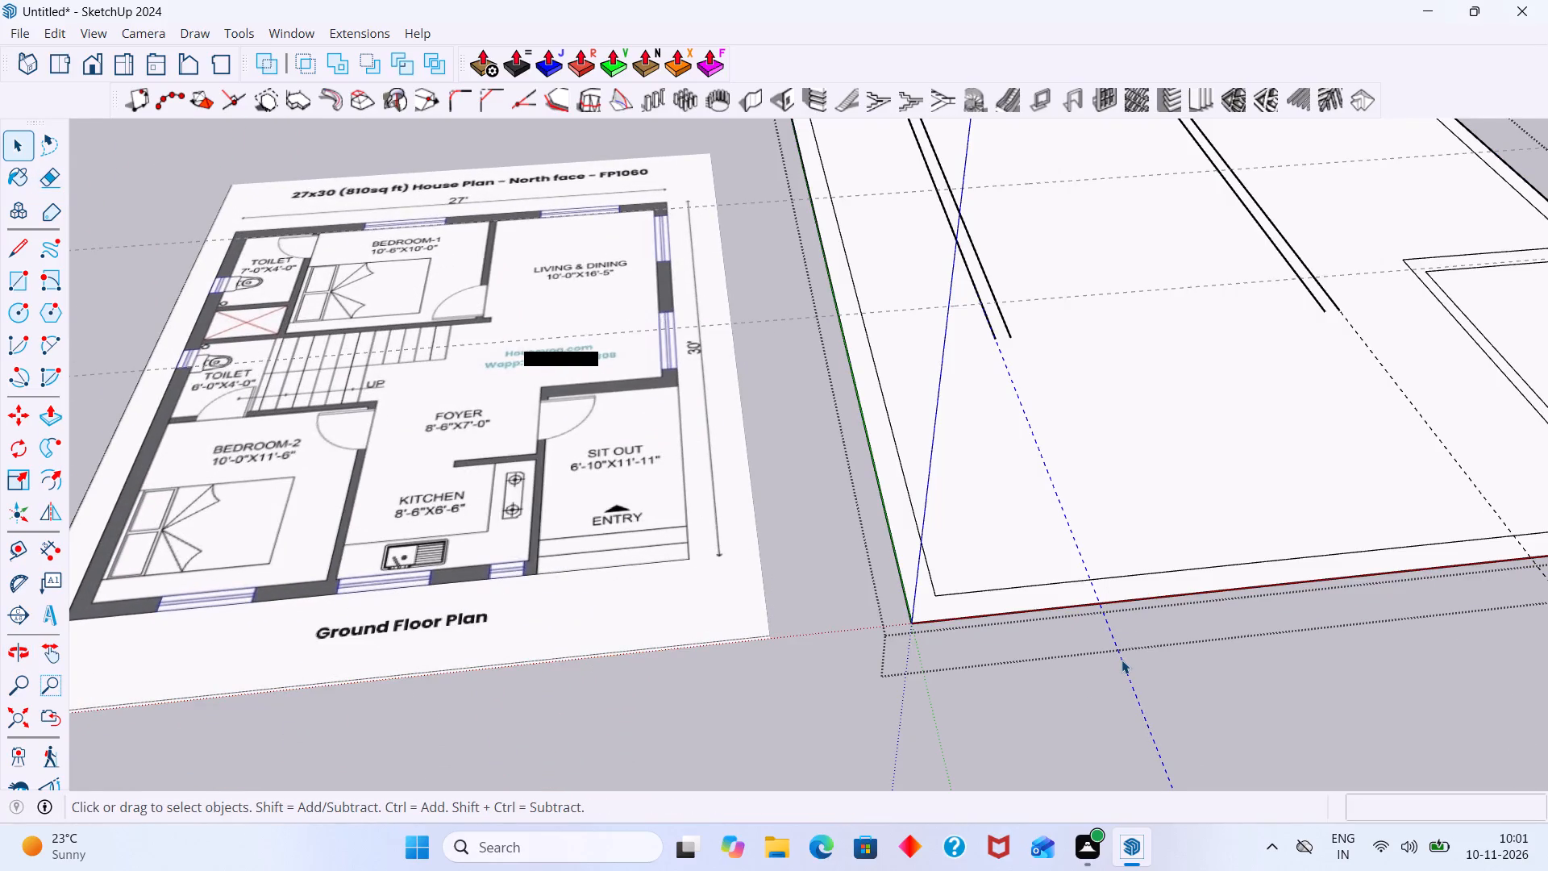
pyautogui.press('e')
pyautogui.moveTo(1138, 660); pyautogui.dragTo(1130, 694)
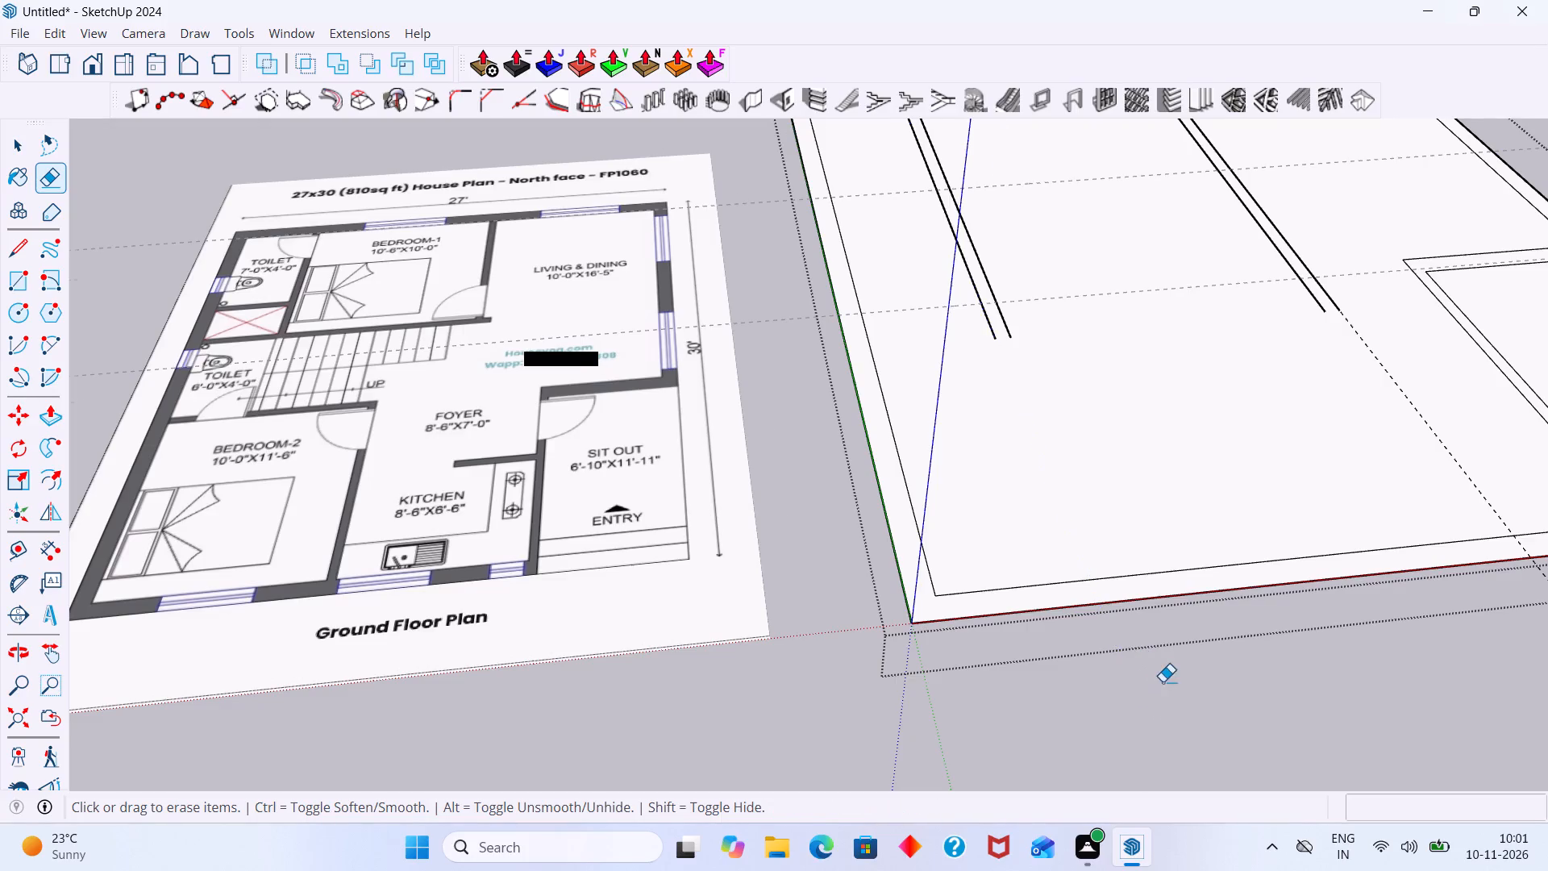
# Erase the lengthwise guide along the sit-out side partition.
pyautogui.scroll(-4, 1160, 681)
pyautogui.keyDown('shift'); pyautogui.moveTo(1144, 669); pyautogui.dragTo(875, 653, button='middle'); pyautogui.keyUp('shift')
pyautogui.moveTo(1318, 681); pyautogui.dragTo(1210, 719)
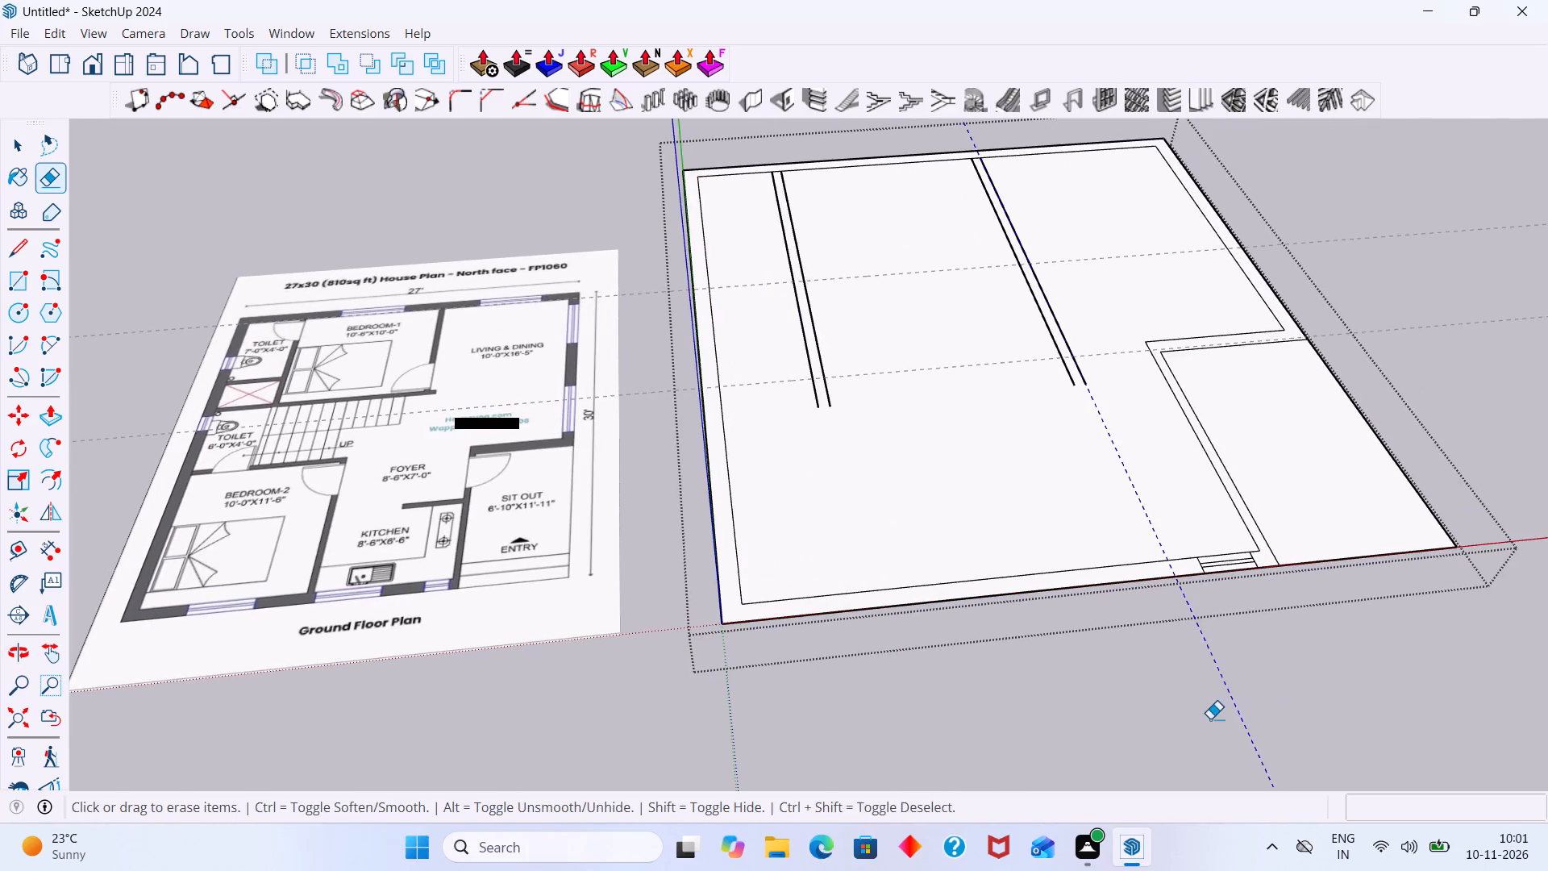
pyautogui.moveTo(1210, 719); pyautogui.dragTo(1209, 719)
pyautogui.scroll(-2, 1213, 705)
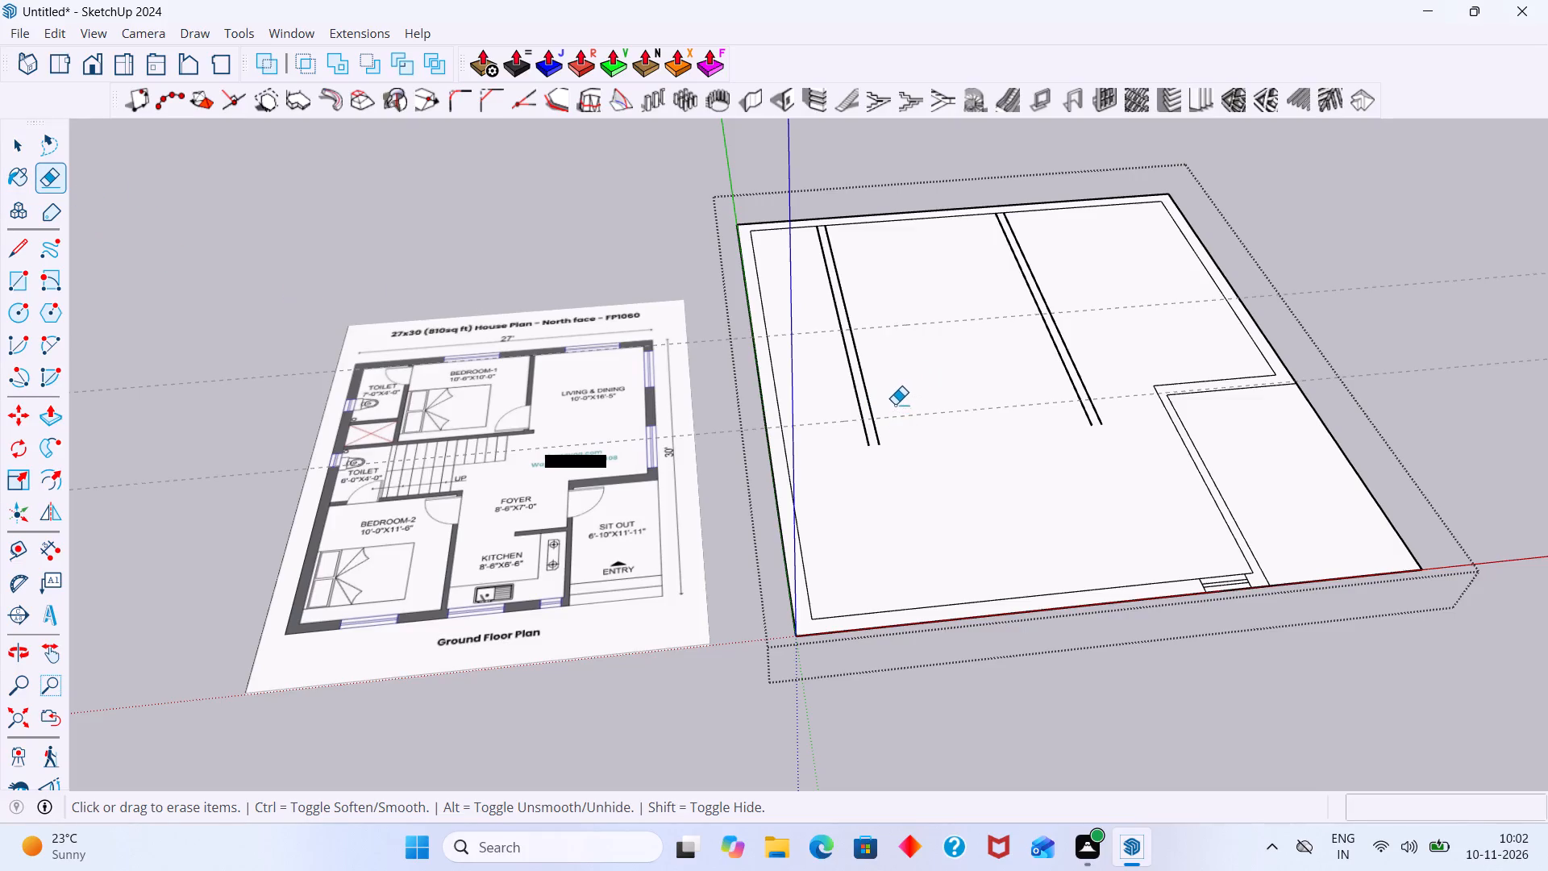
pyautogui.scroll(3, 653, 447)
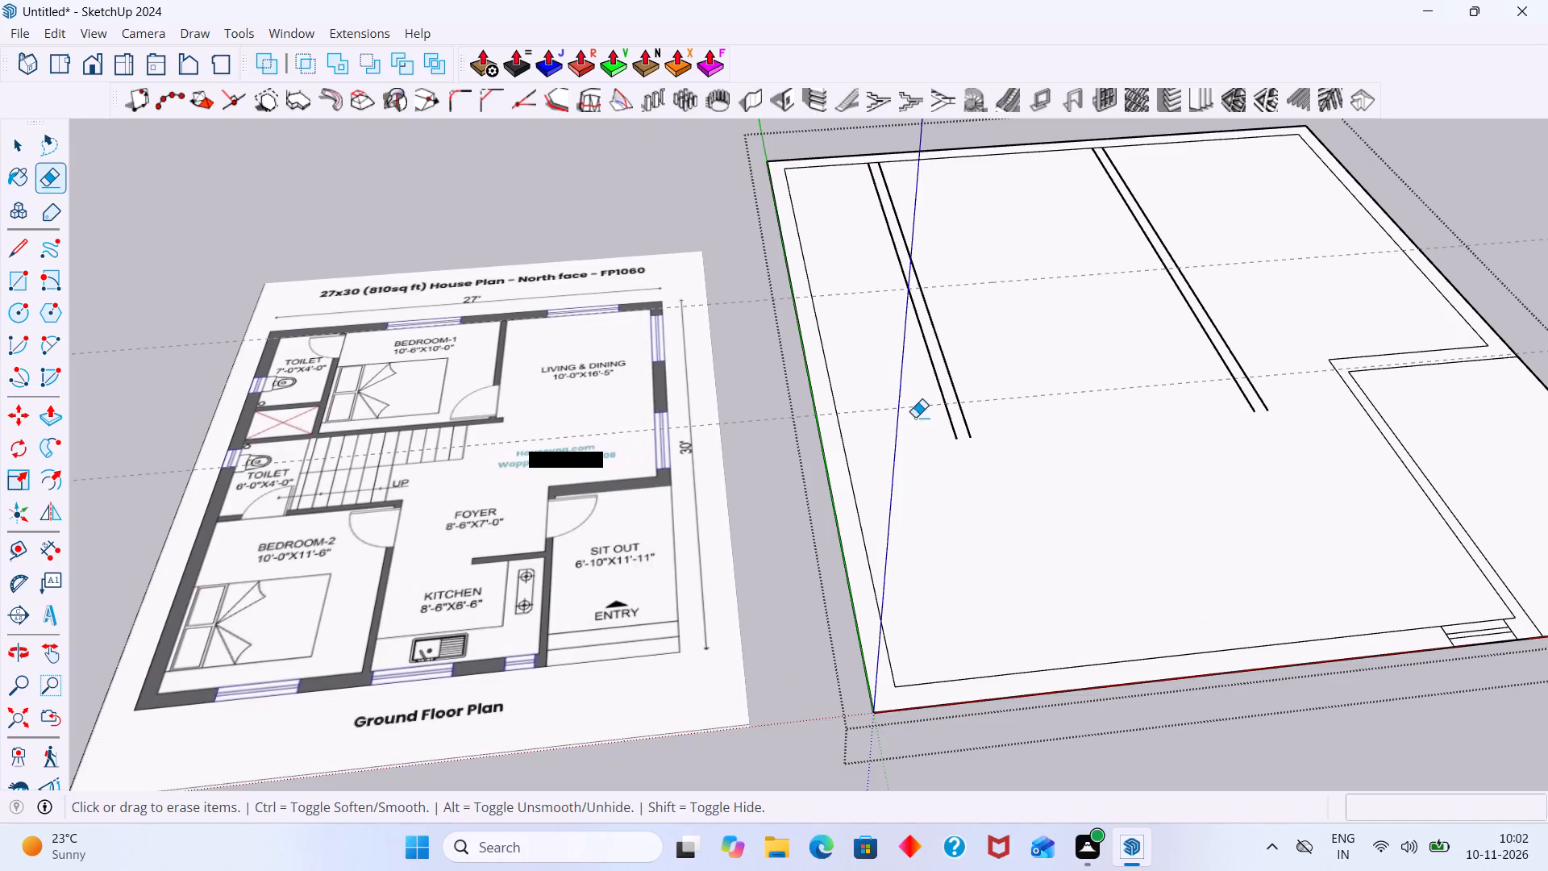
pyautogui.press('space')
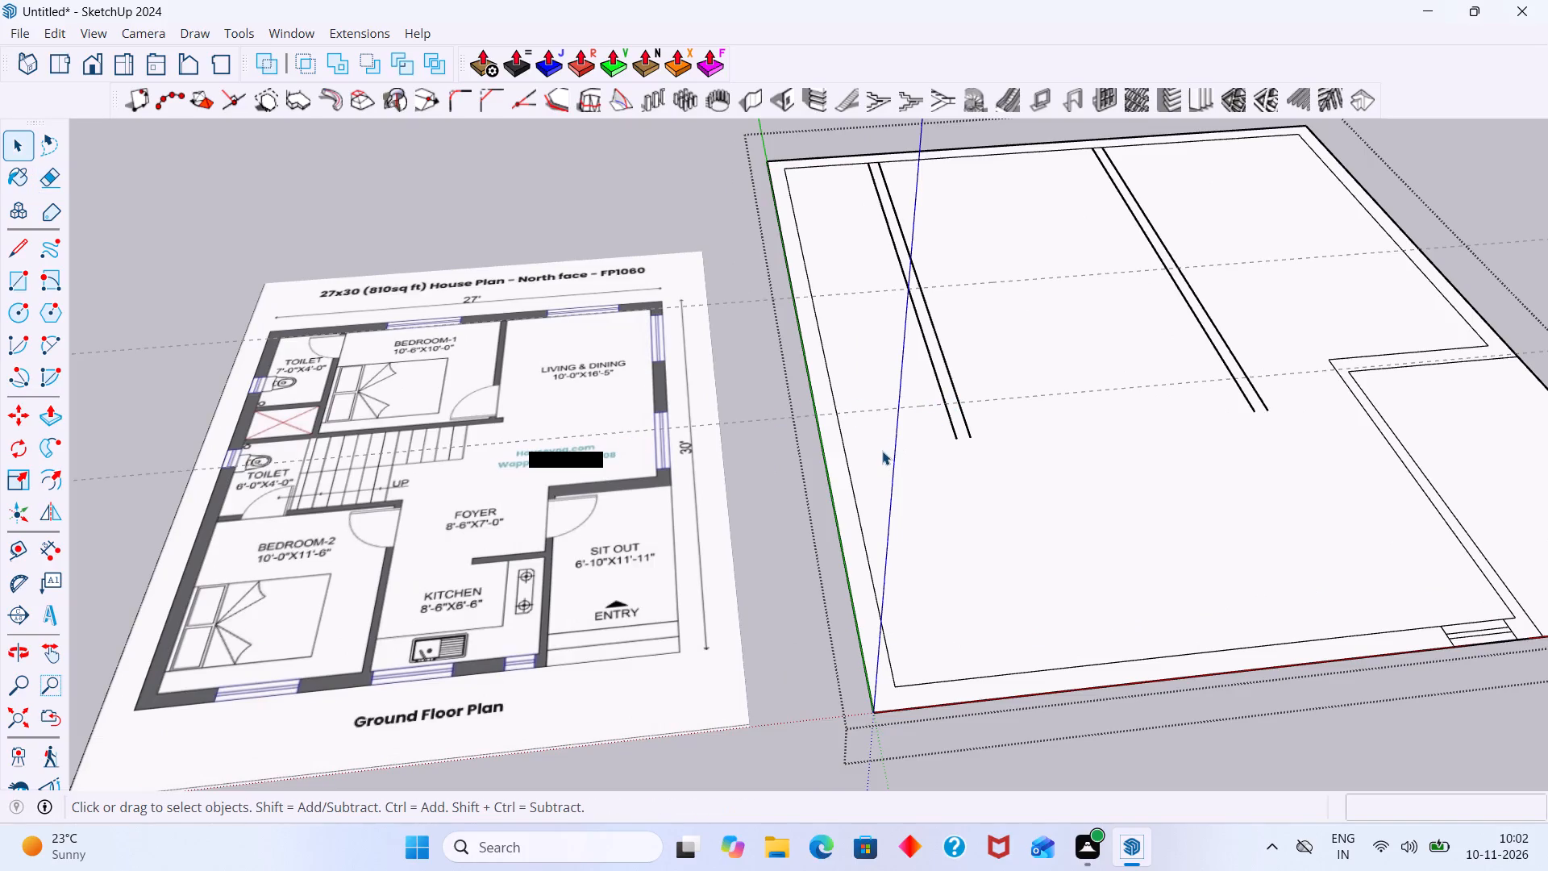
# Place a guide line 10' inward from the inner edge of the green-axis outer wall for the Bedroom-2 width.
pyautogui.press('t')
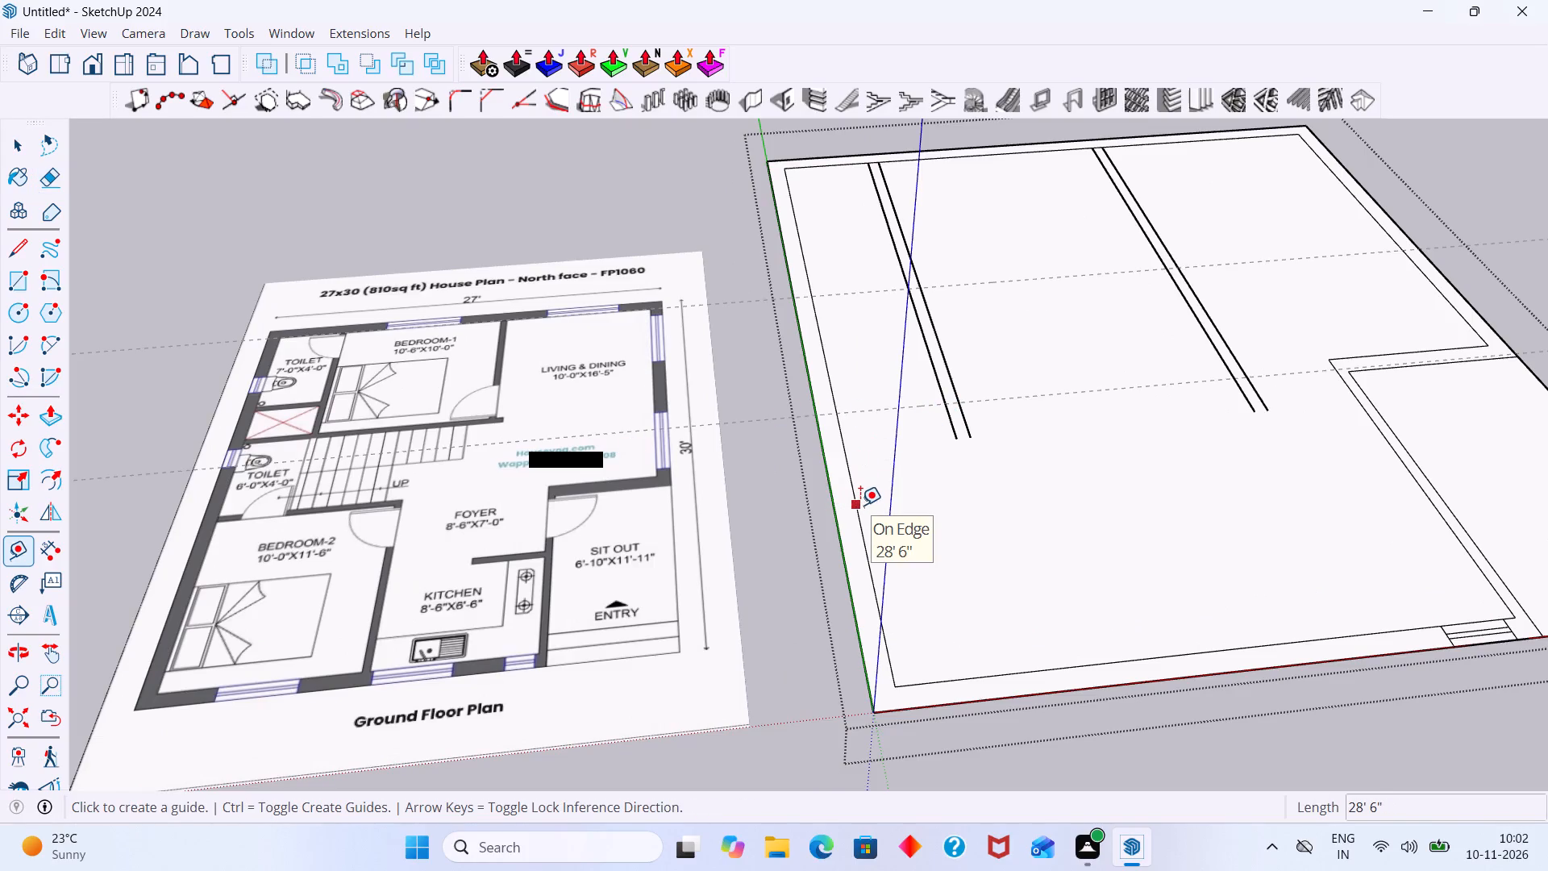
pyautogui.click(860, 505)
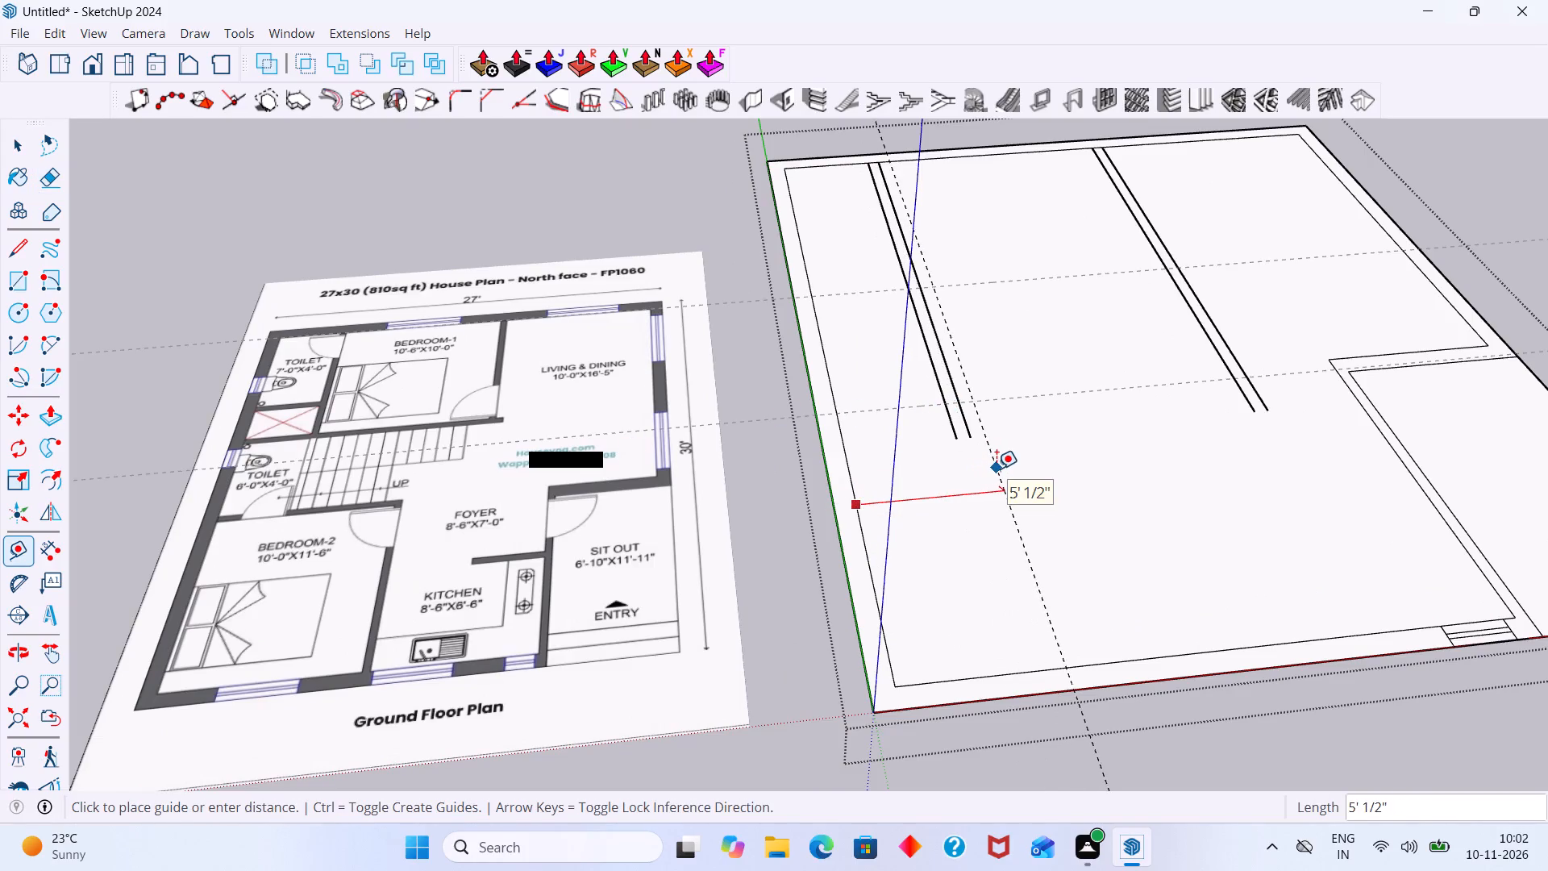
pyautogui.write("10'")
pyautogui.press('Return')
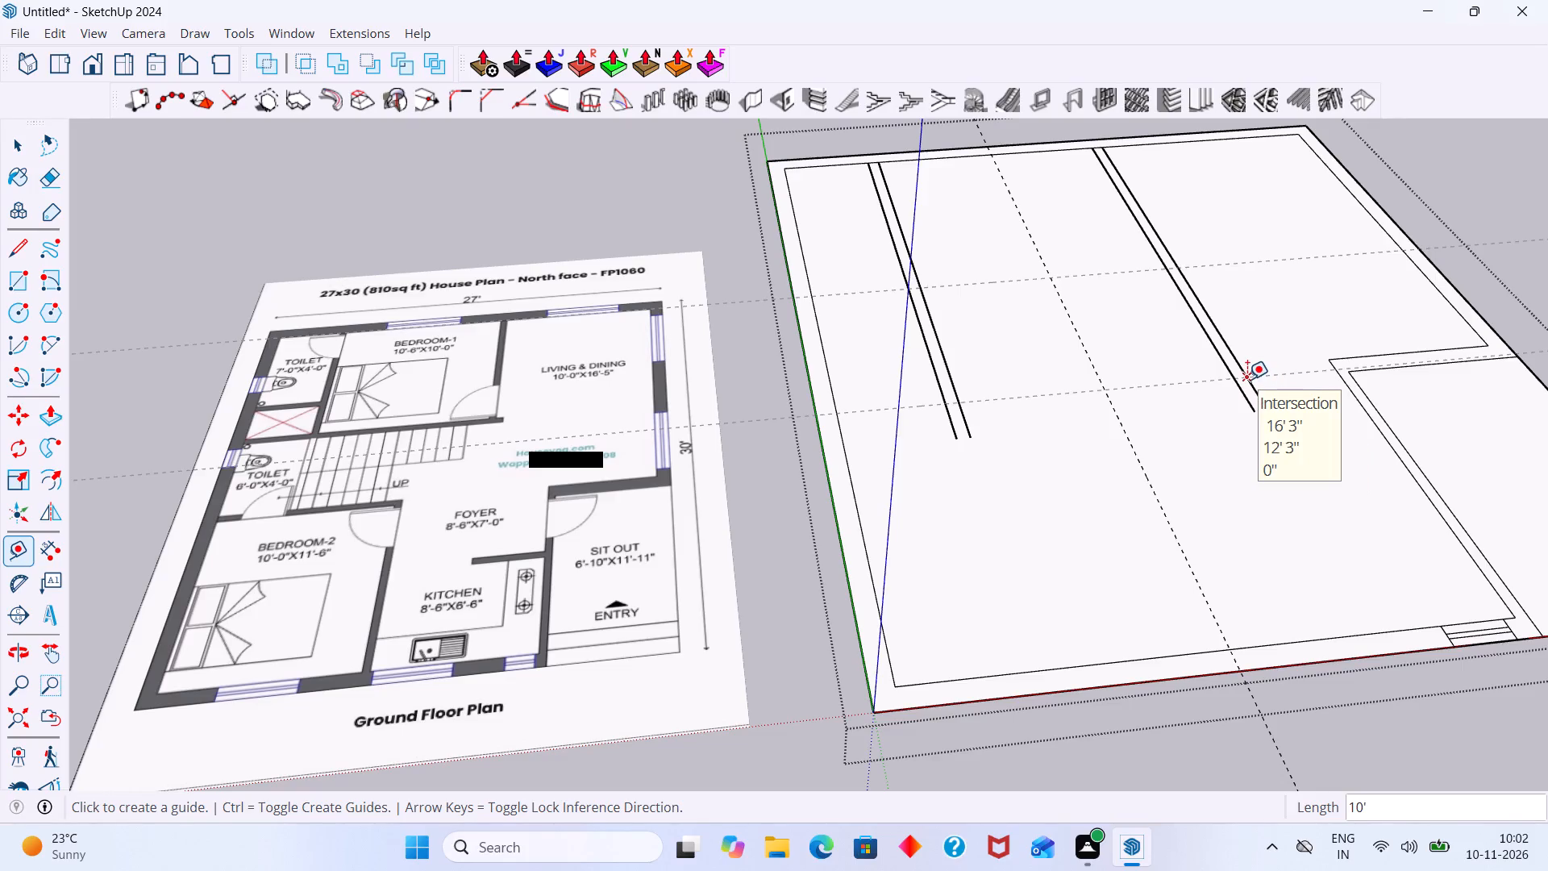
# Measure the distance from the inner rear corner at the green-axis wall to the first cross guide.
pyautogui.press('l')
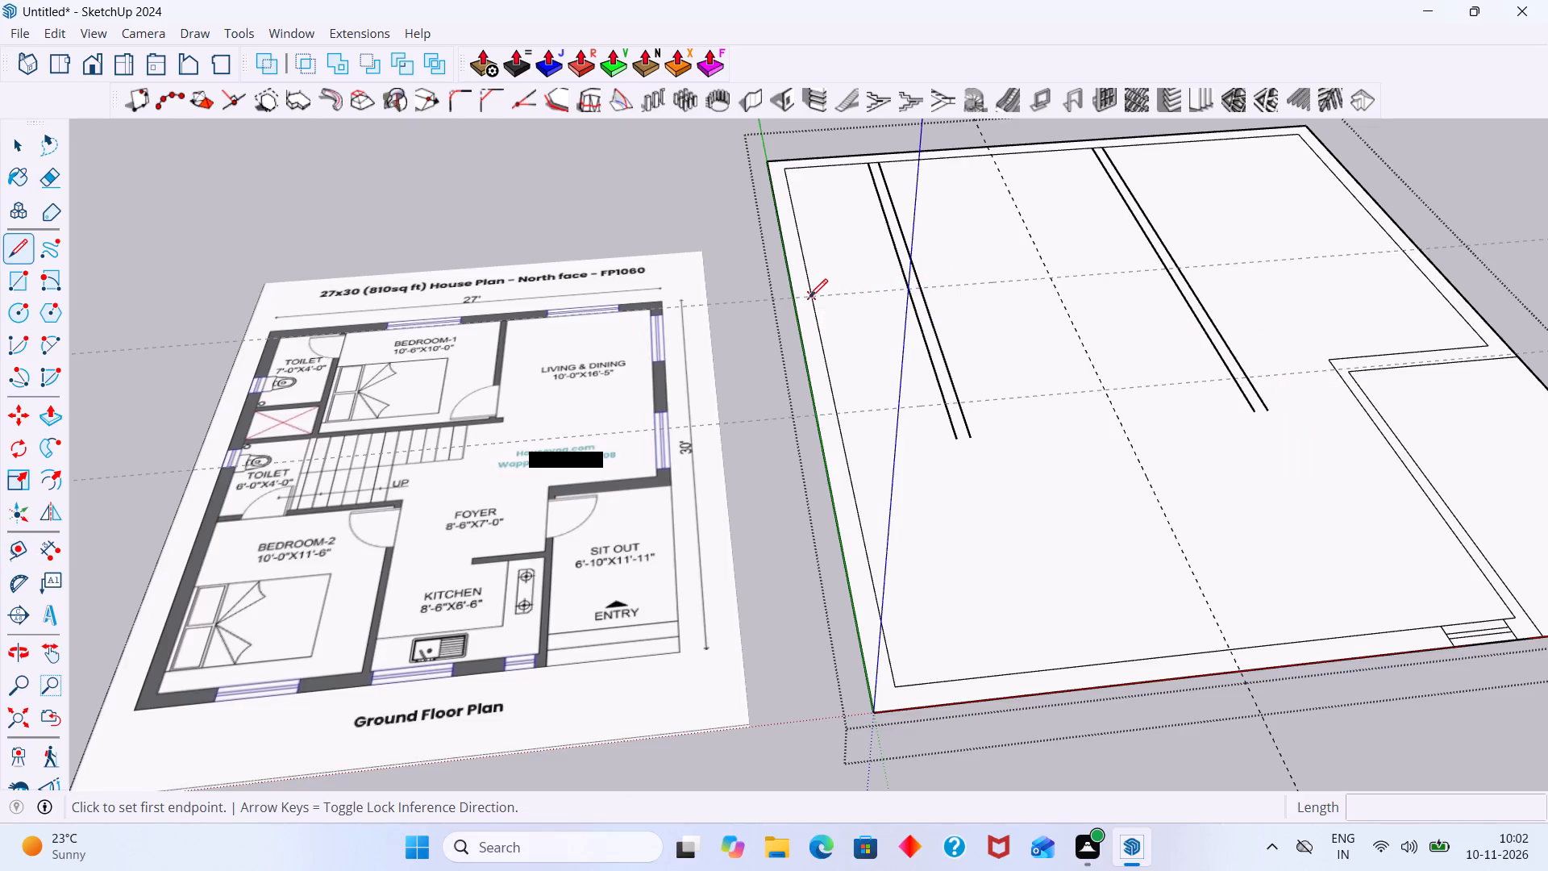
pyautogui.press('t')
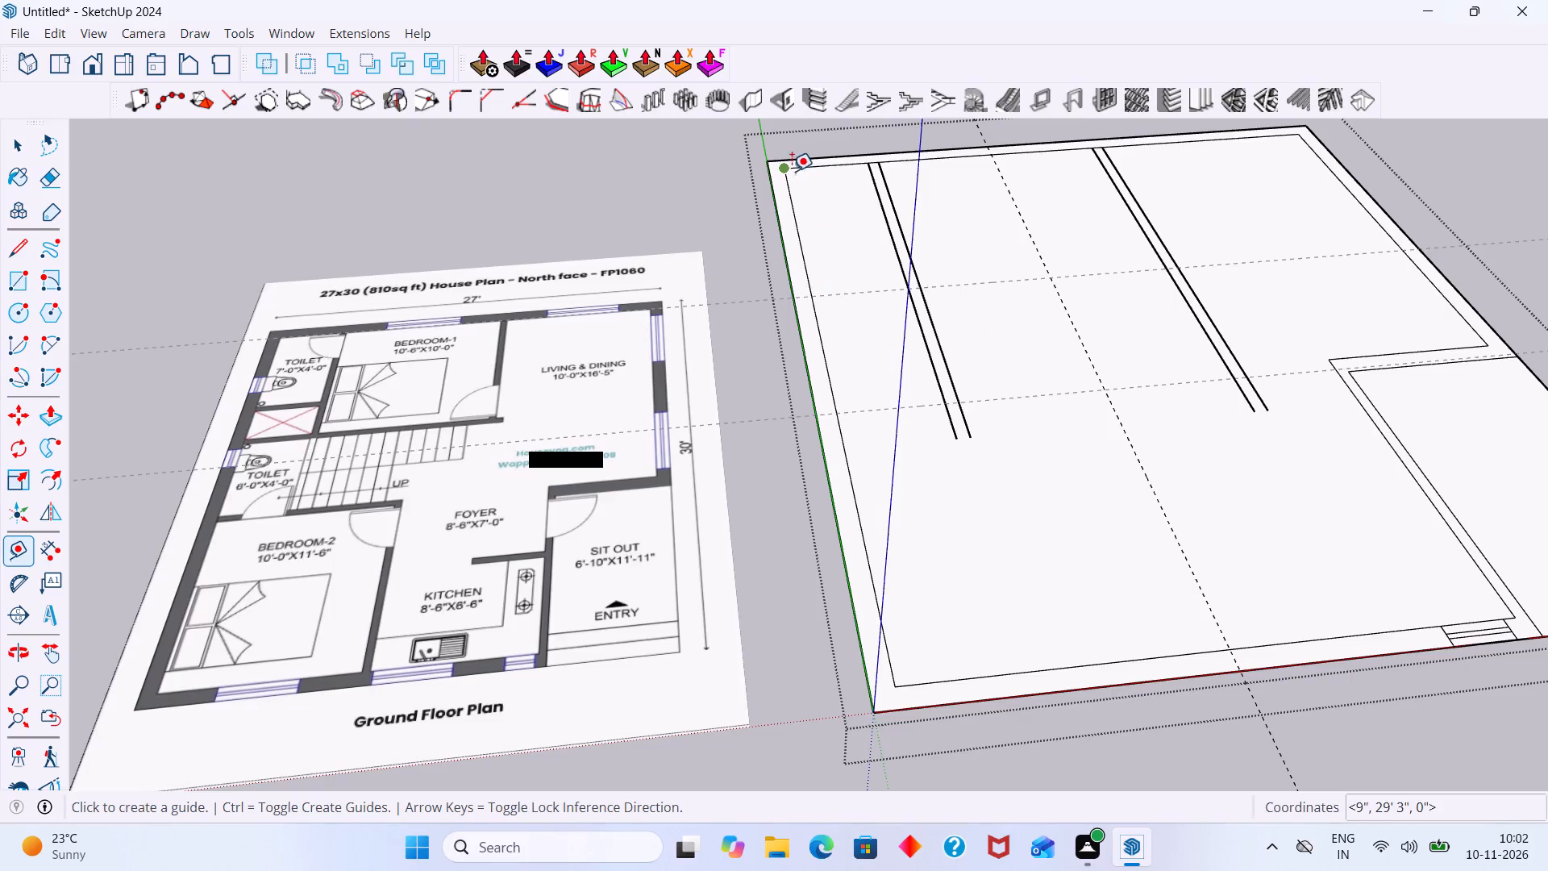
pyautogui.click(789, 169)
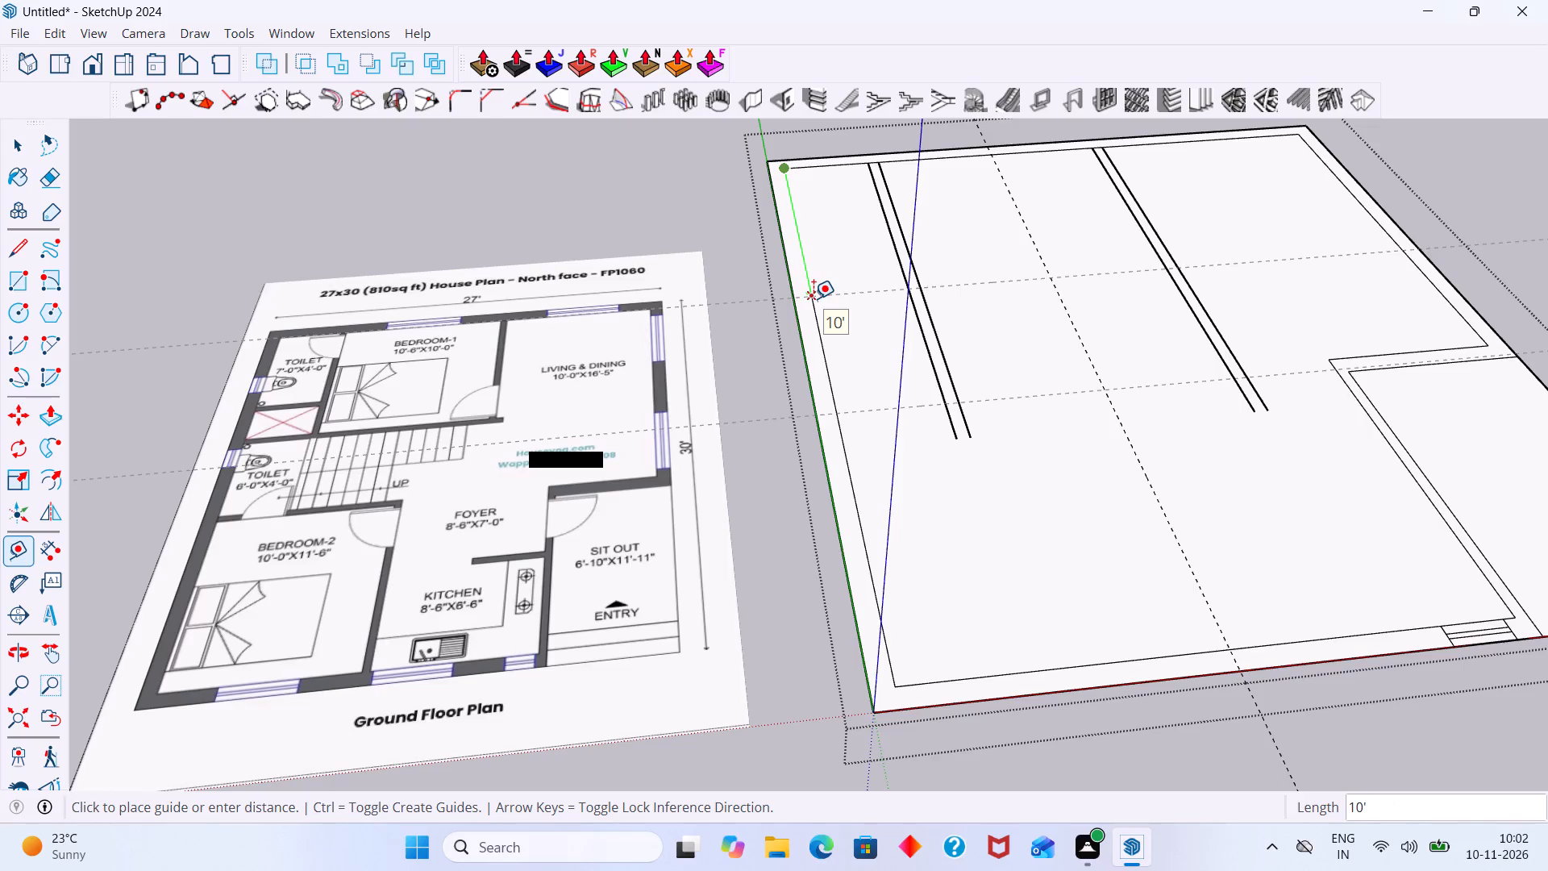
pyautogui.press('space')
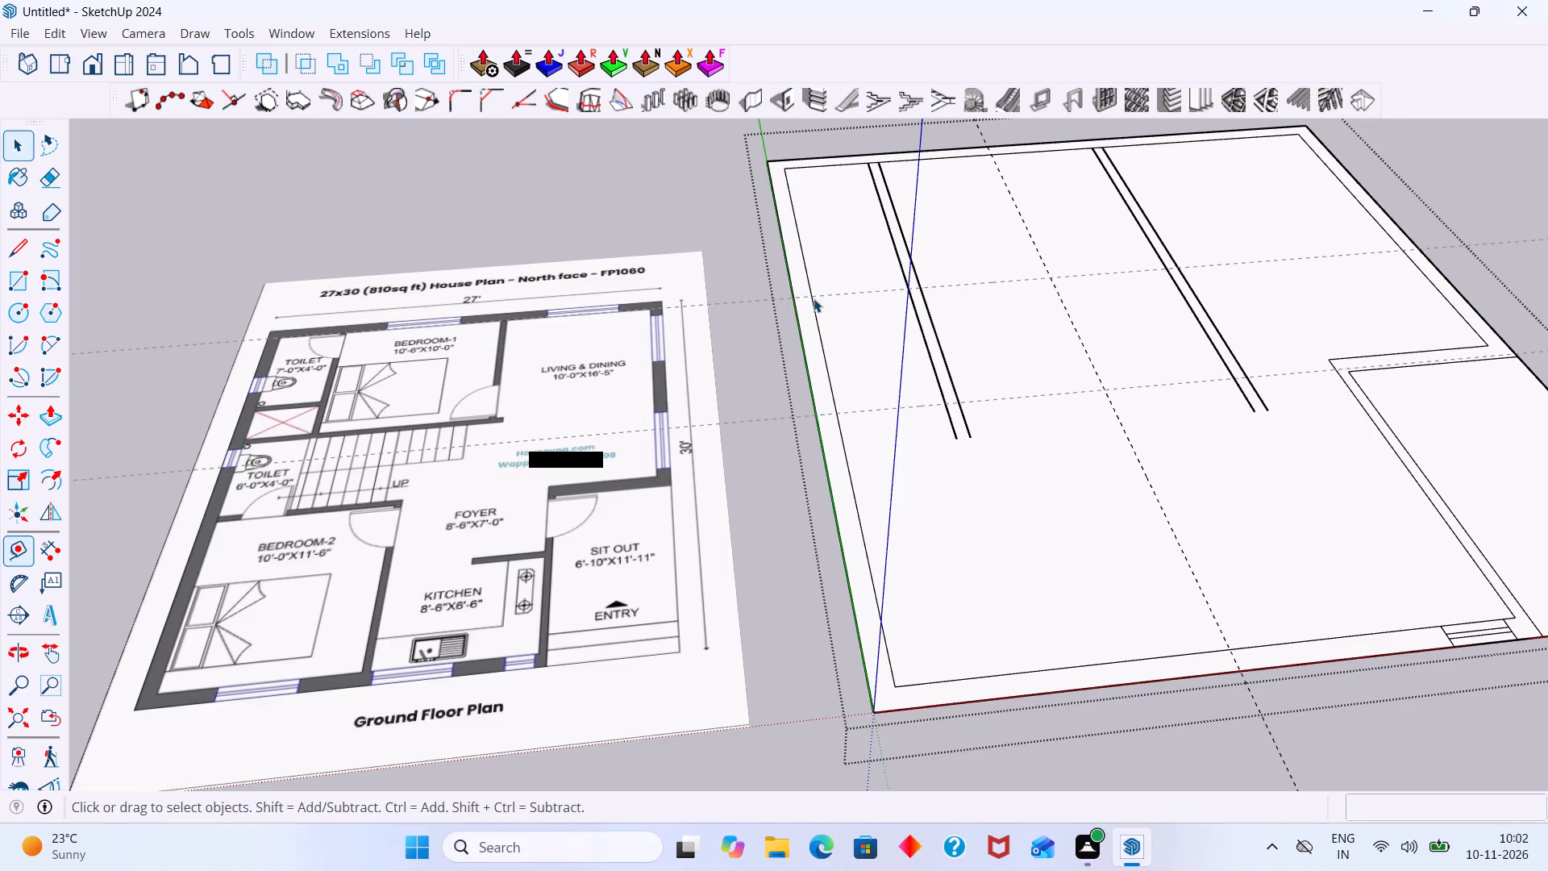
# Draw a 25'6" line along the Bedroom-1 depth guide between the inner edges of the two opposite outer walls.
pyautogui.press('l')
pyautogui.click(811, 296)
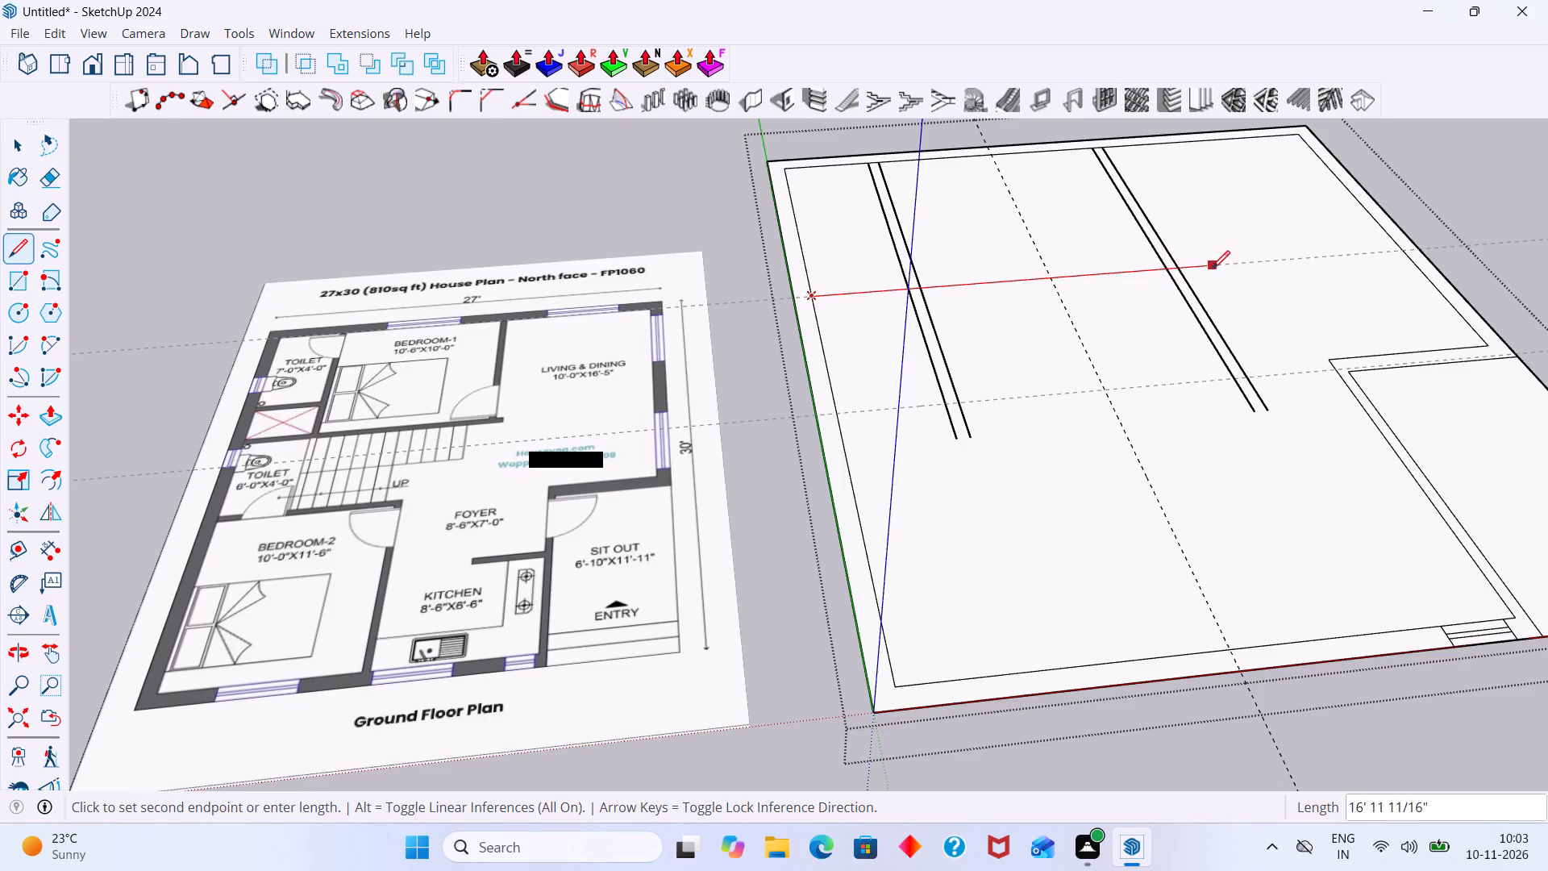
pyautogui.scroll(3, 1203, 280)
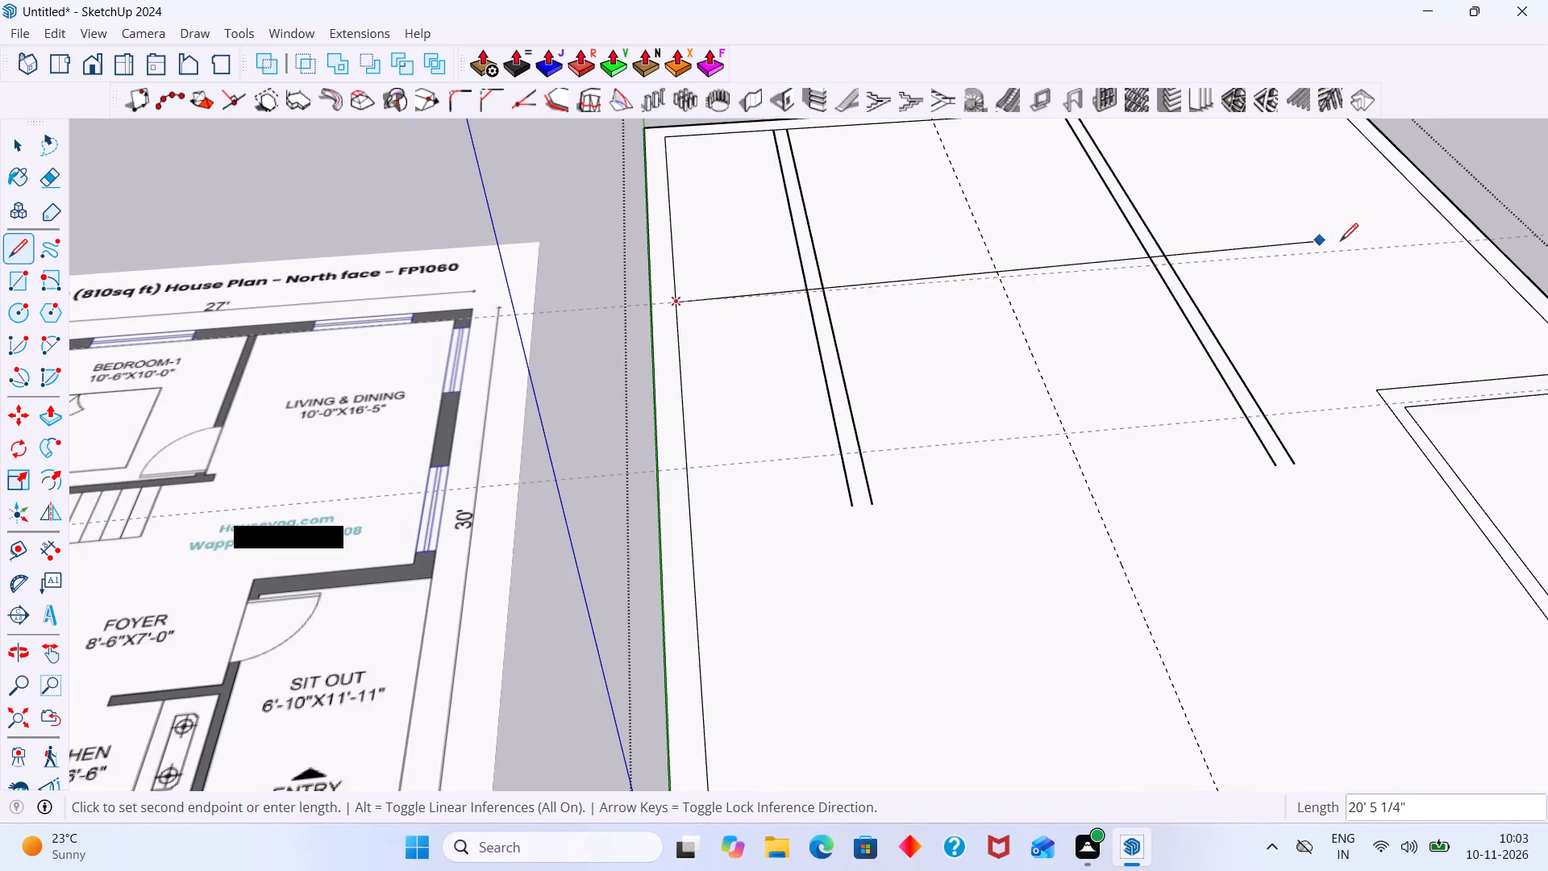
pyautogui.click(1471, 240)
pyautogui.press('space')
pyautogui.scroll(-5, 1292, 264)
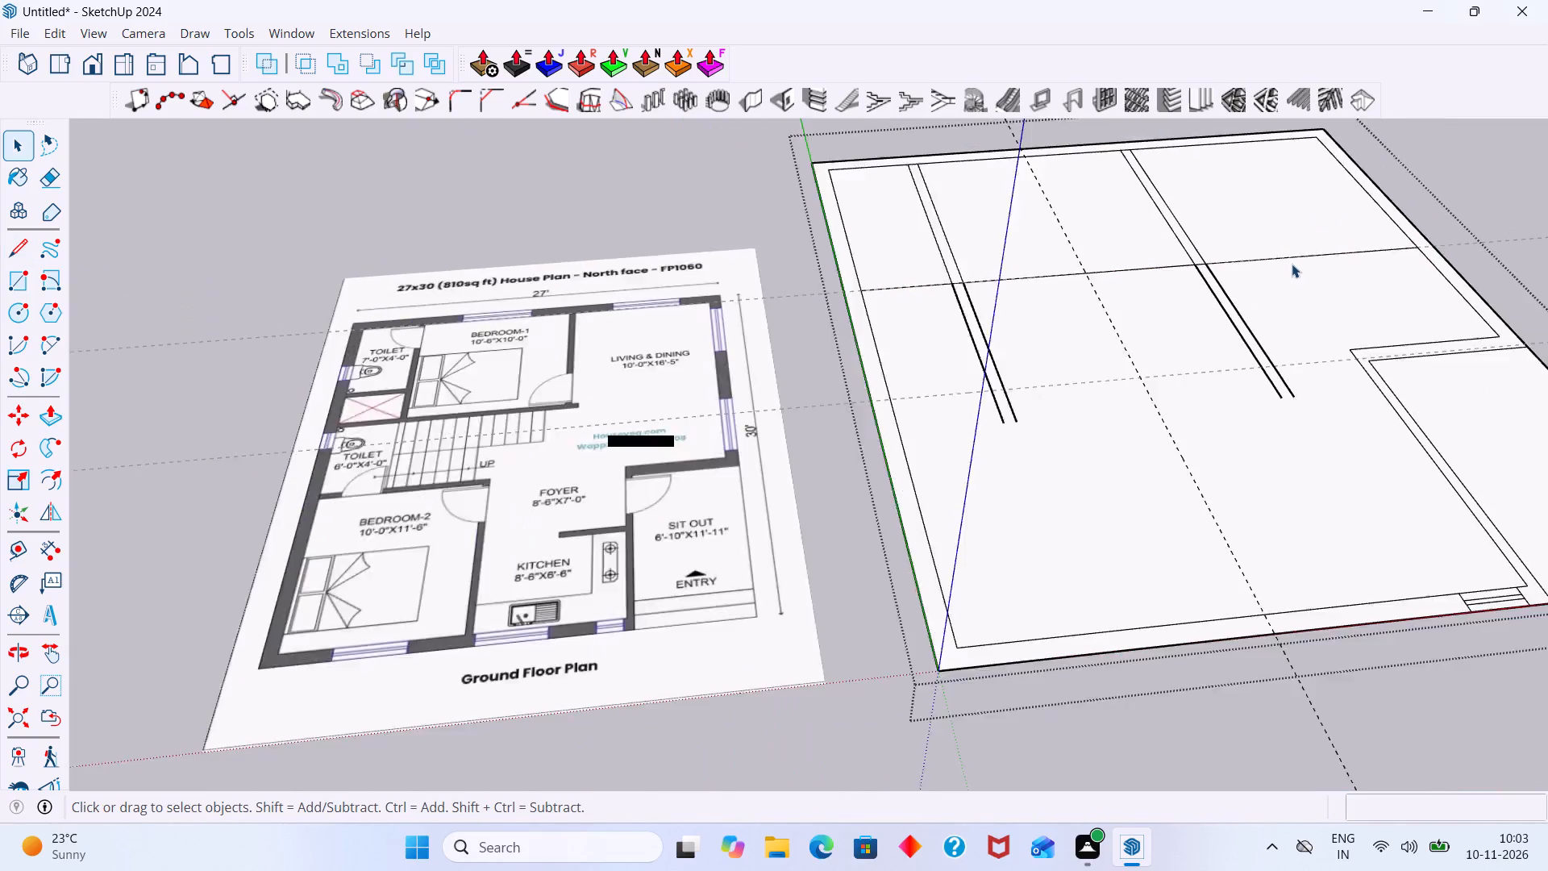
pyautogui.scroll(-2, 1292, 264)
pyautogui.scroll(4, 1191, 286)
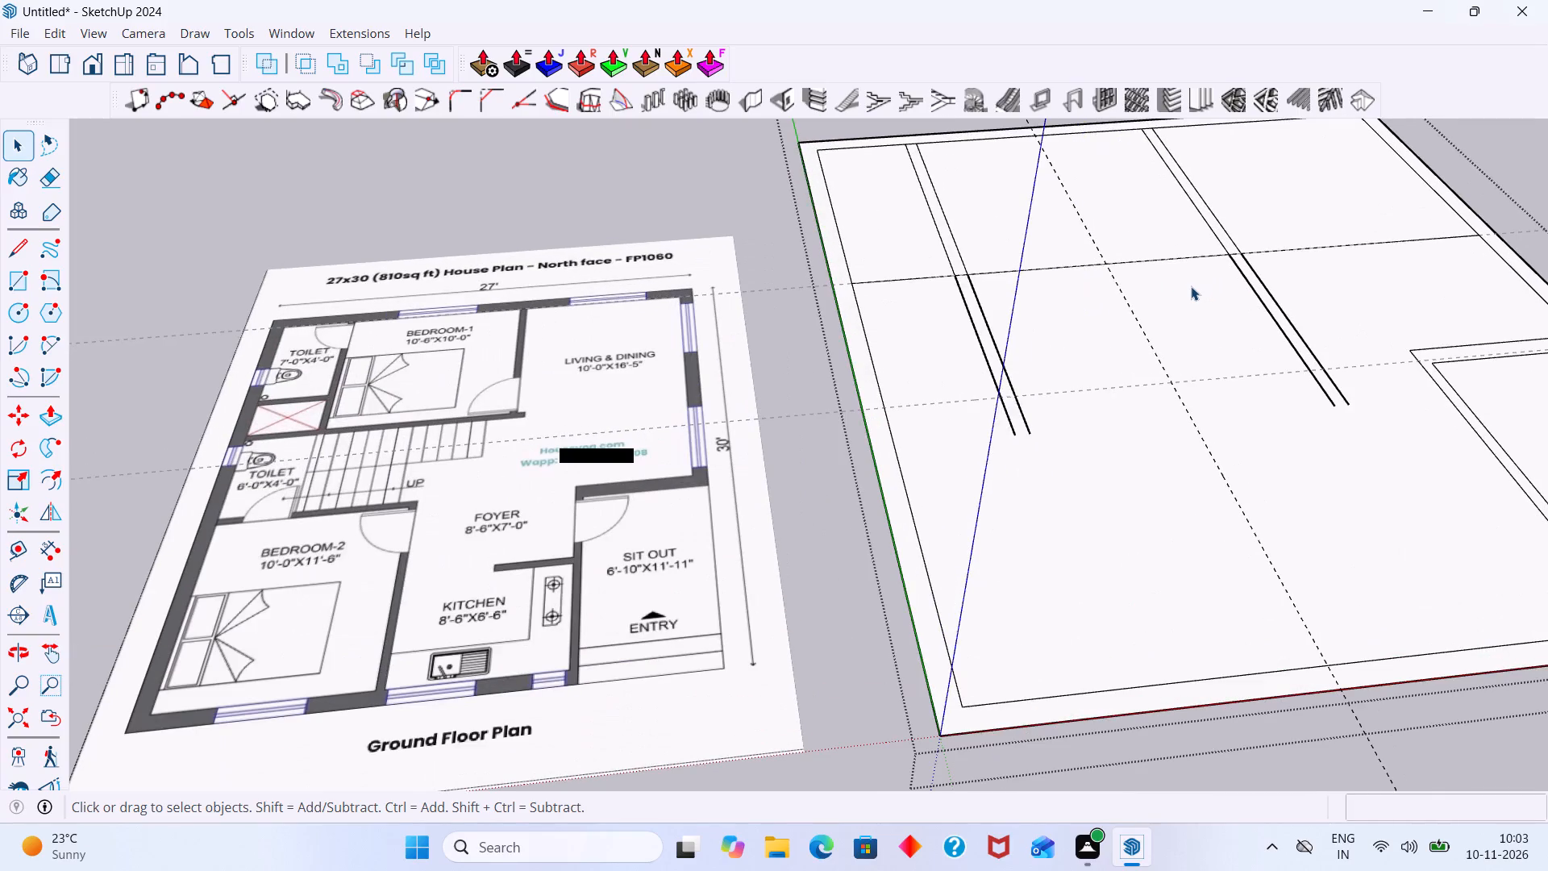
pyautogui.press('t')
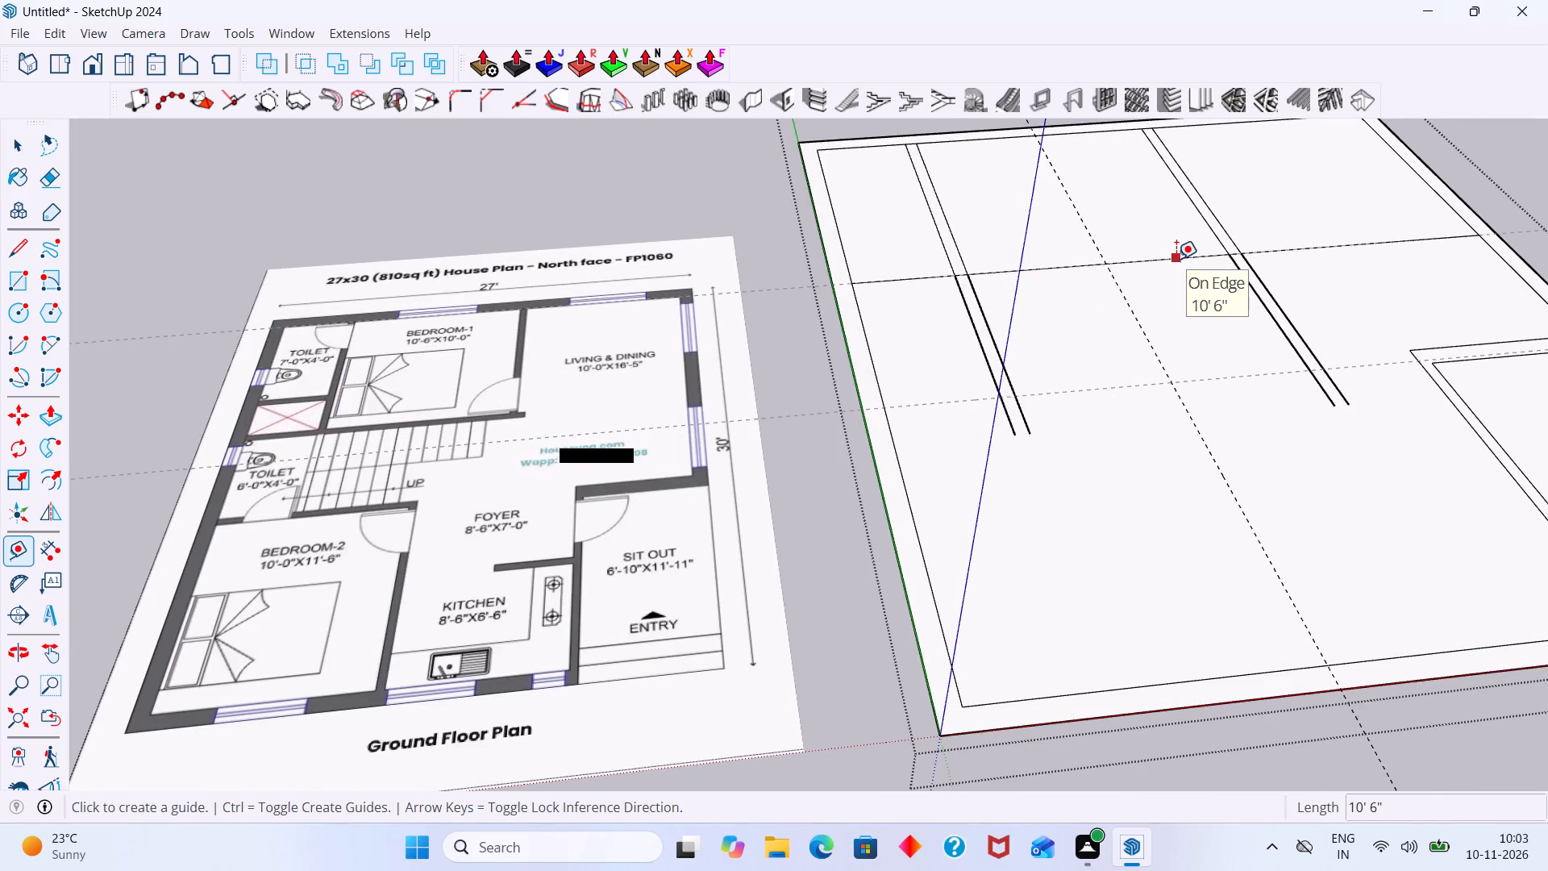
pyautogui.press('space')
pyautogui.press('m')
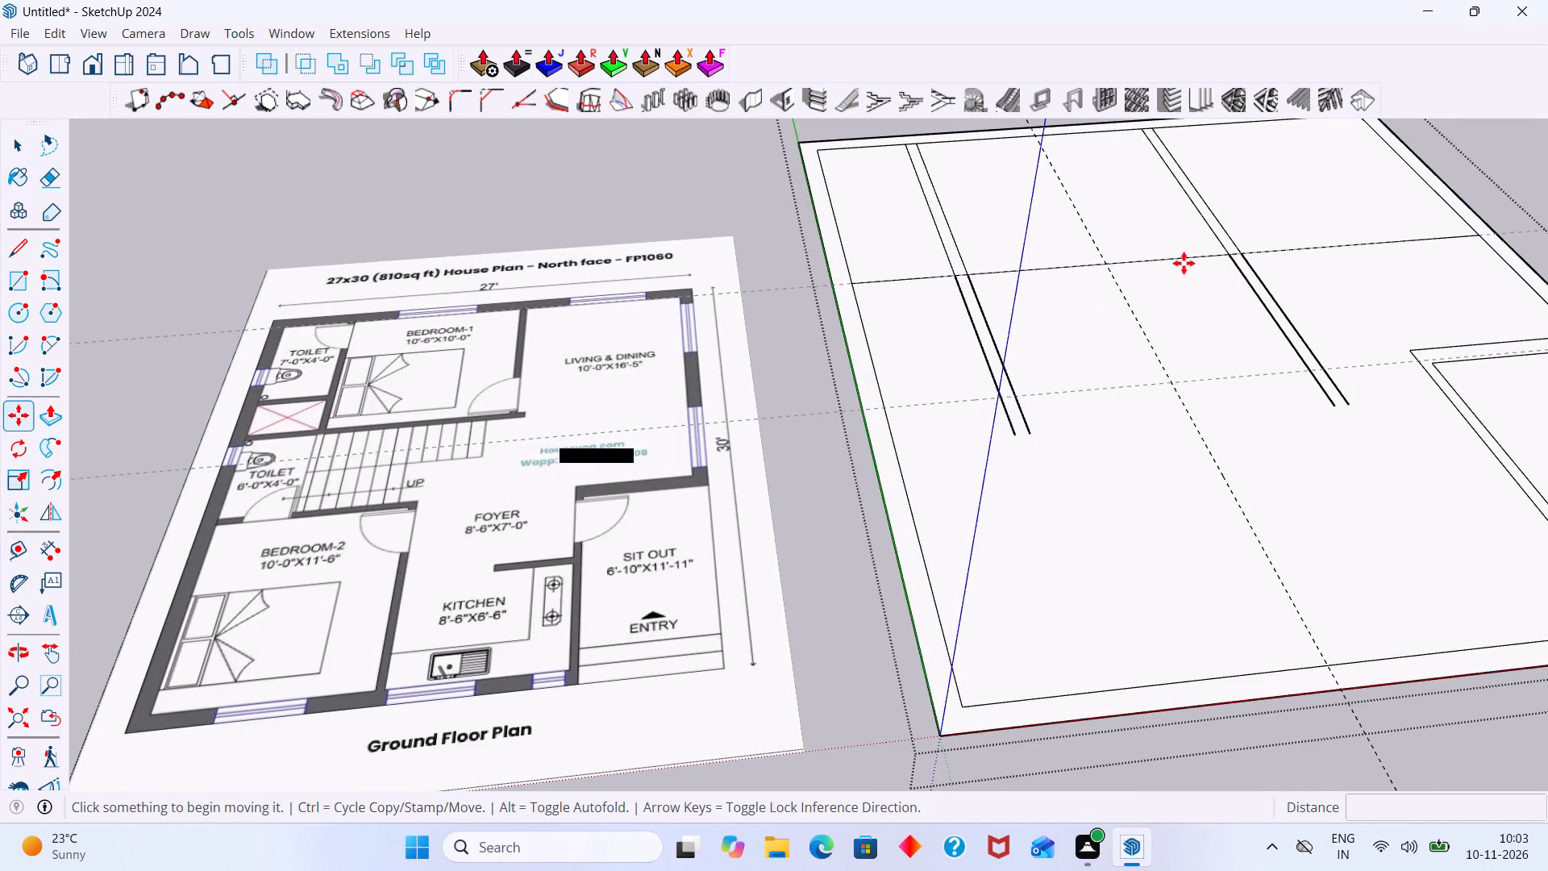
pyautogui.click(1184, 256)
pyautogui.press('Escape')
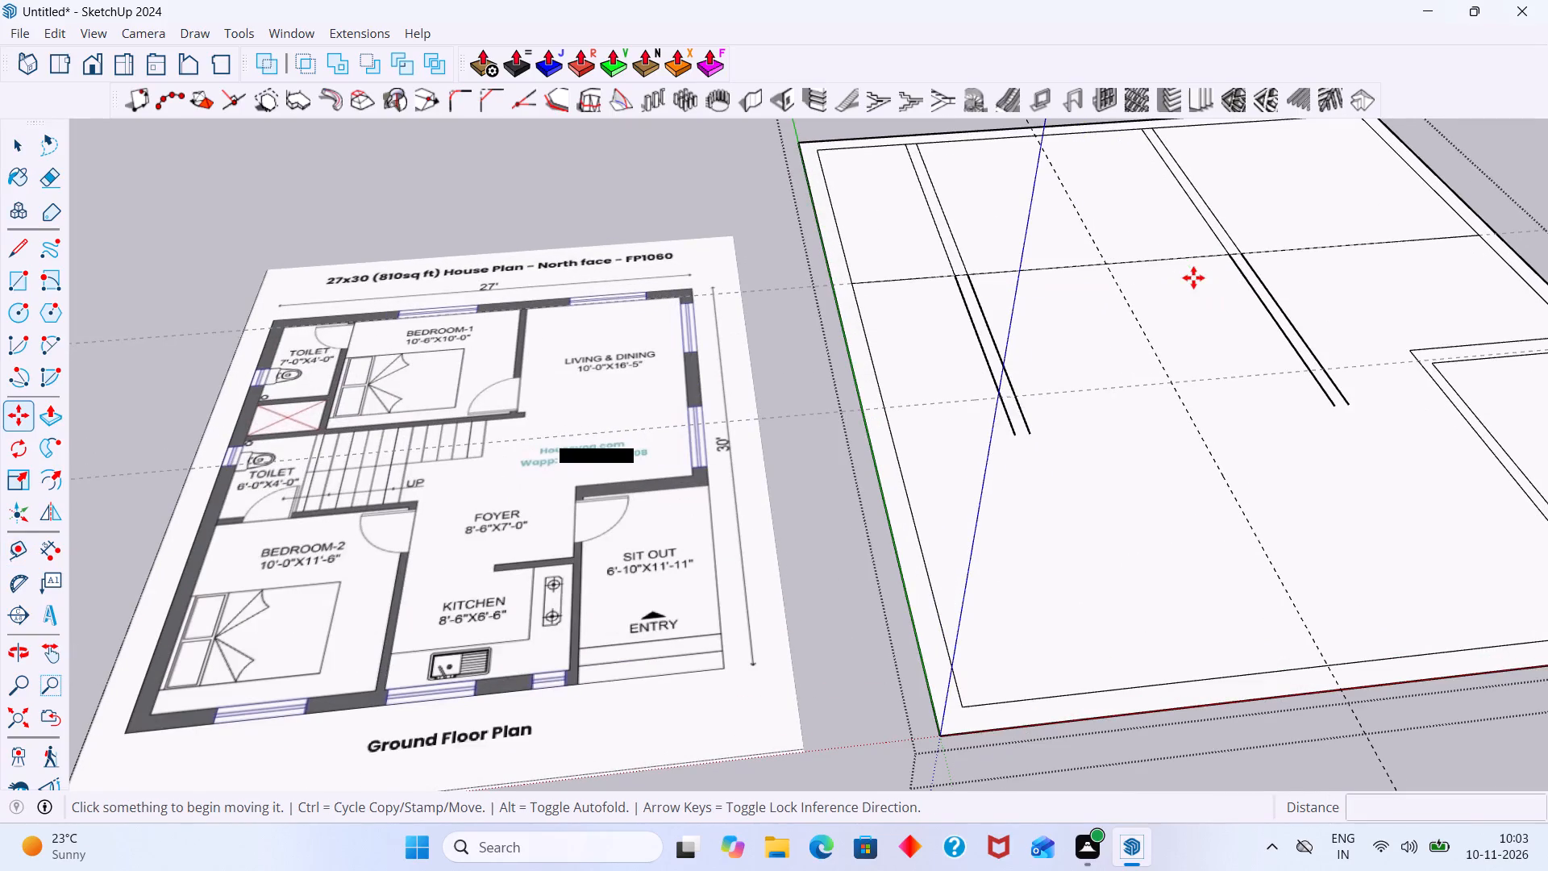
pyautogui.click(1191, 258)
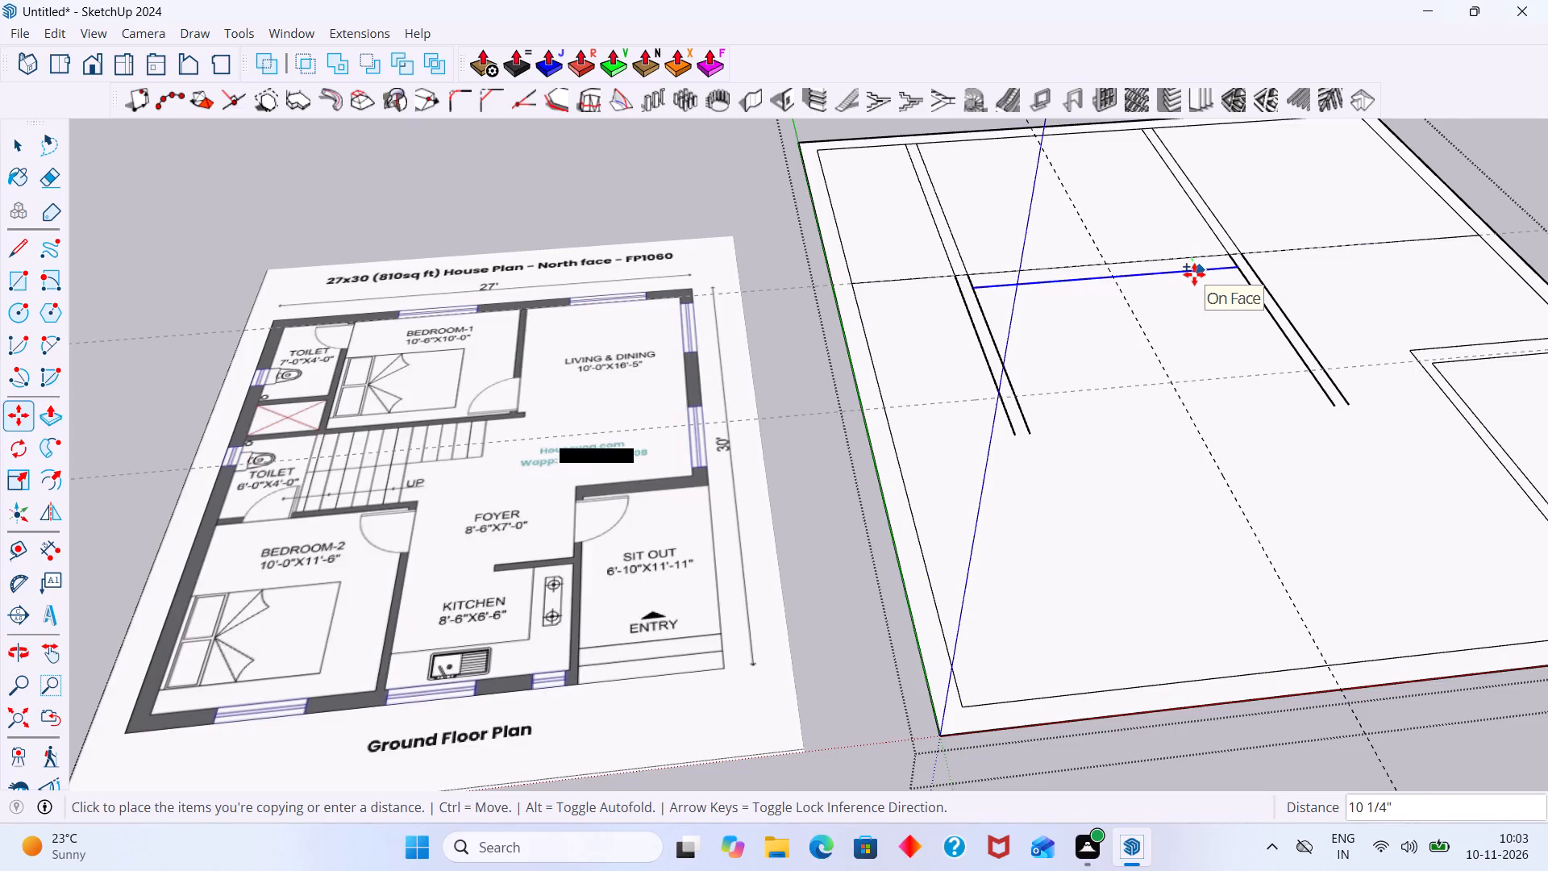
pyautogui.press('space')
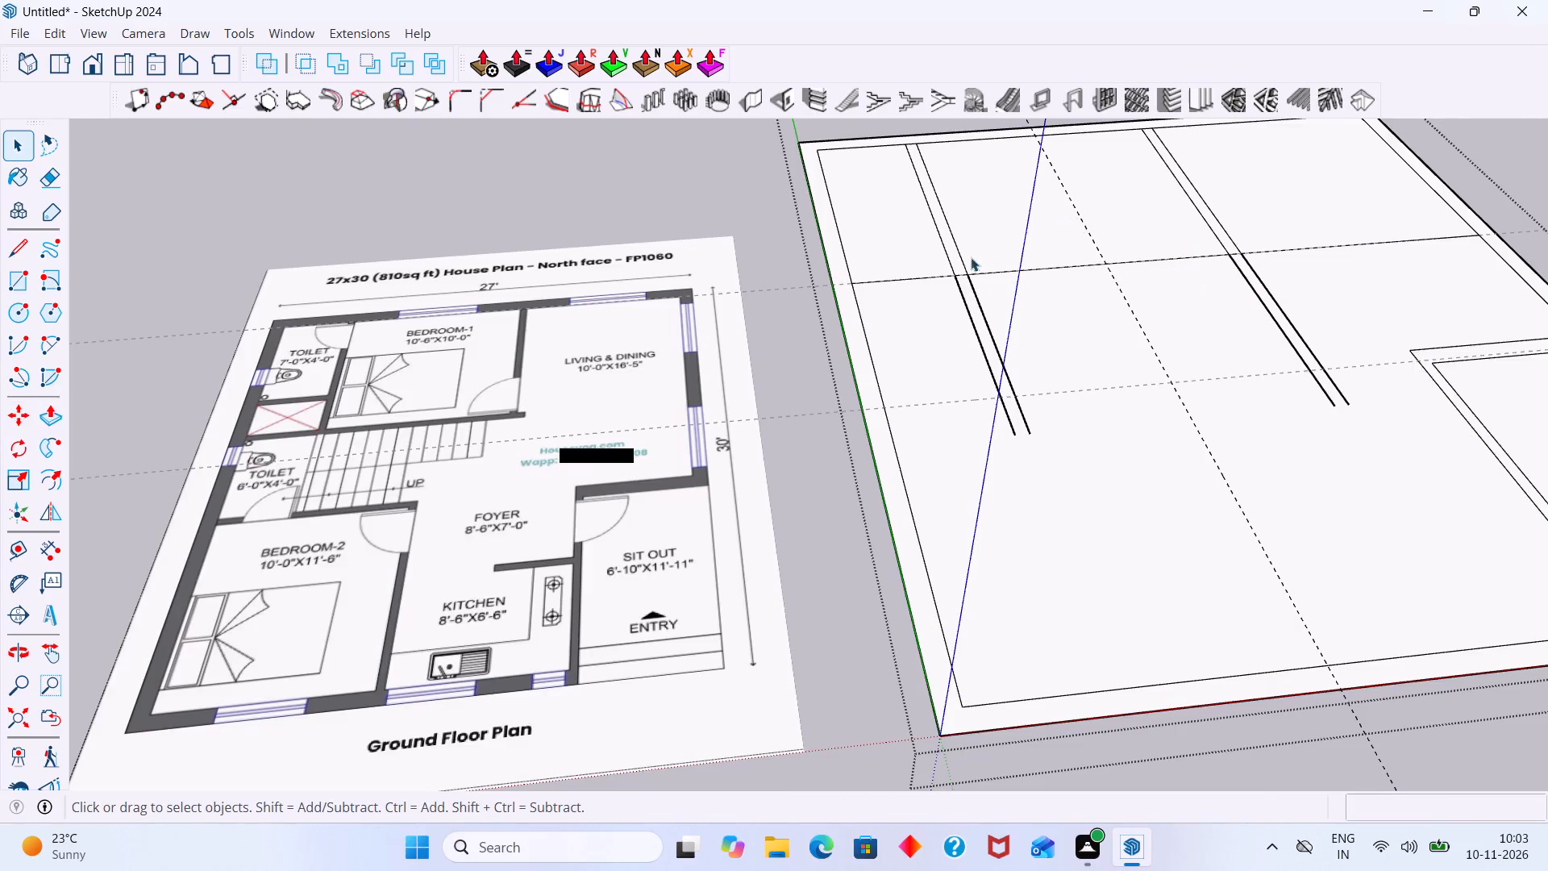
# Copy the cross line's segment between the two lengthwise partitions 6" toward the front of the house.
pyautogui.click(1085, 263)
pyautogui.click(1114, 227)
pyautogui.click(1128, 261)
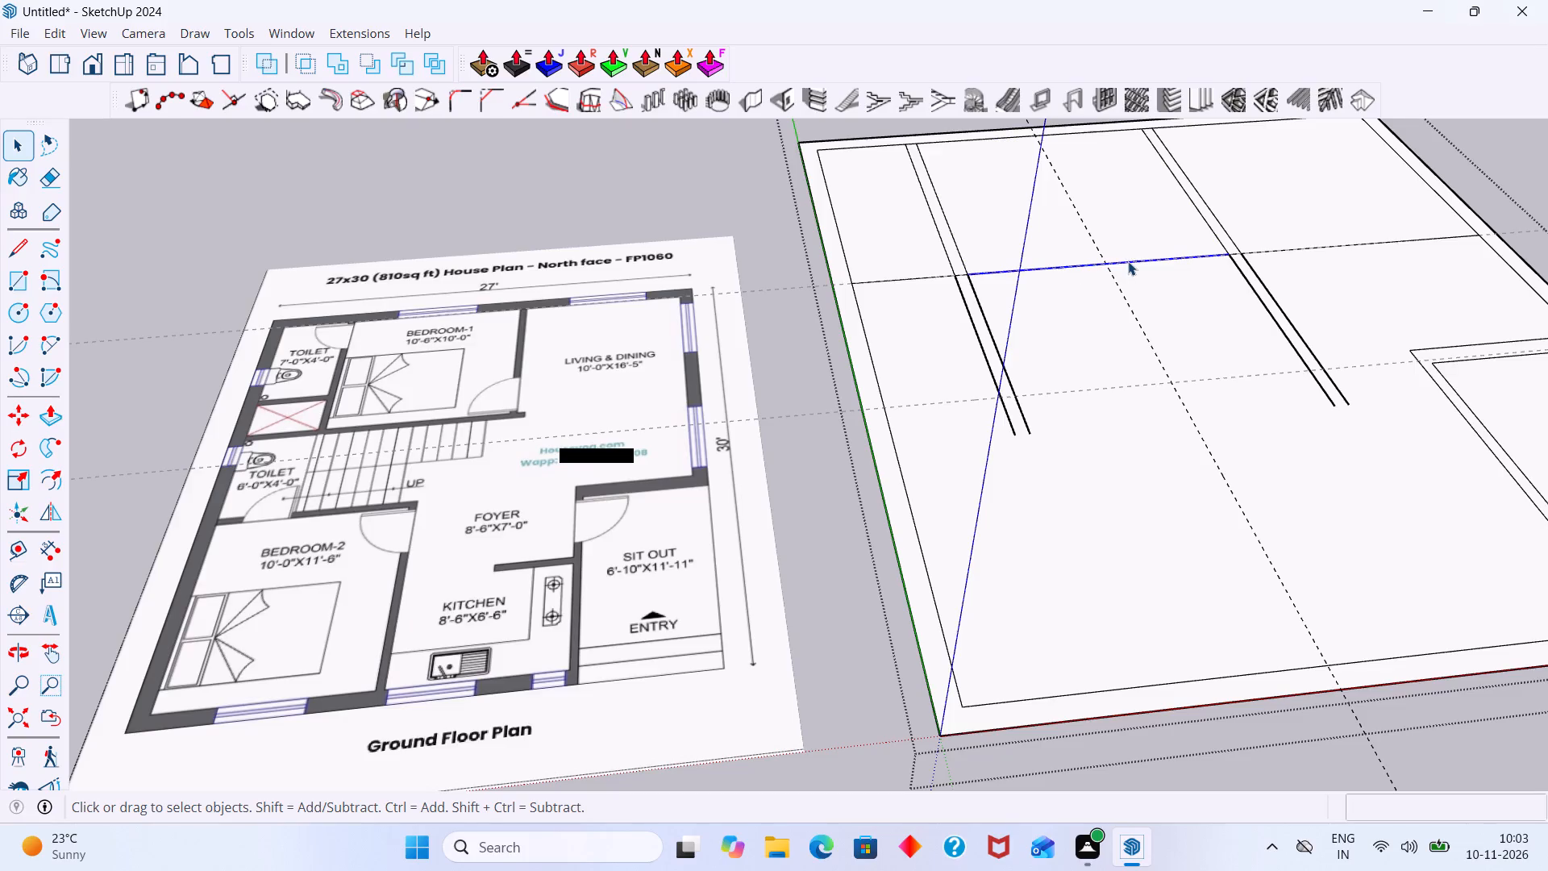
pyautogui.press('m')
pyautogui.click(1128, 261)
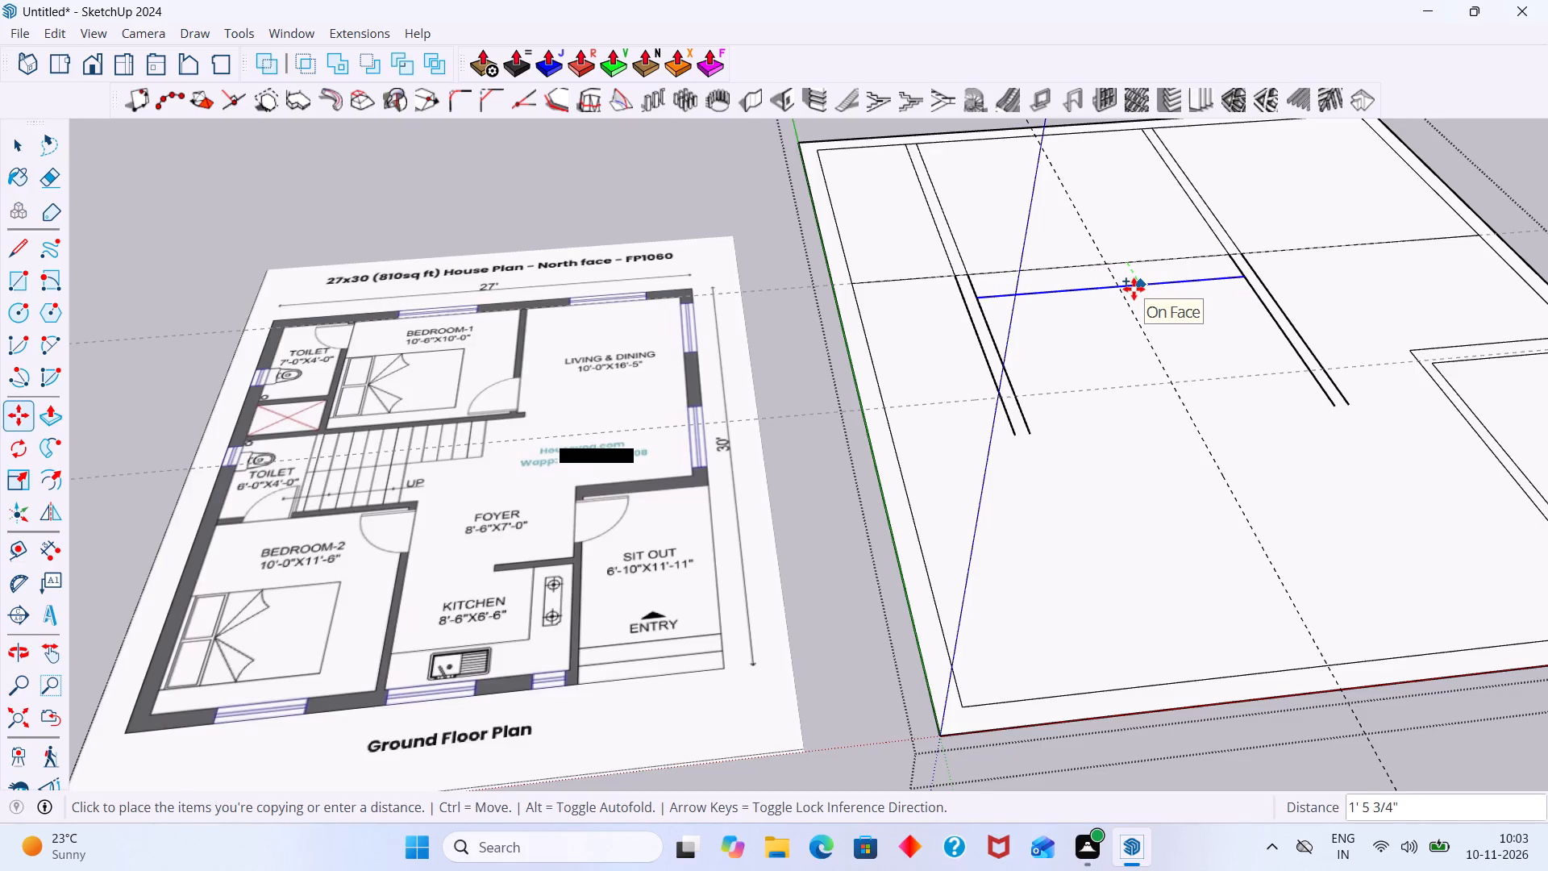
pyautogui.press('6')
pyautogui.hotkey('shift', '"')
pyautogui.press('Return')
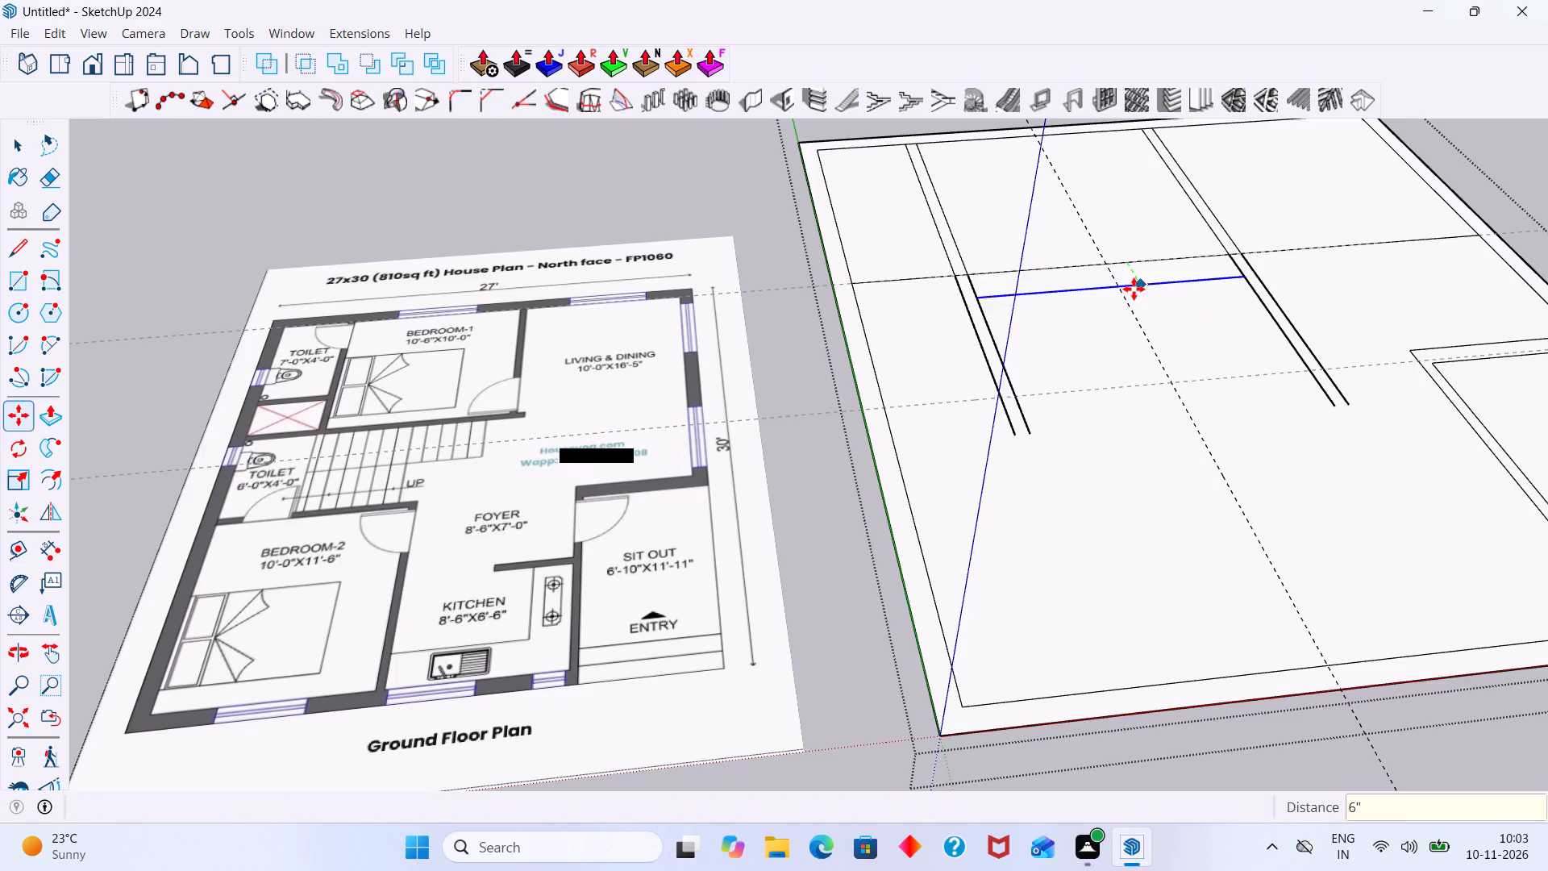
pyautogui.press('space')
# Extend the copied edge about 1'10" past the Bedroom-1 partition, close its end with a 6" line, and leave the group.
pyautogui.scroll(-2, 1171, 295)
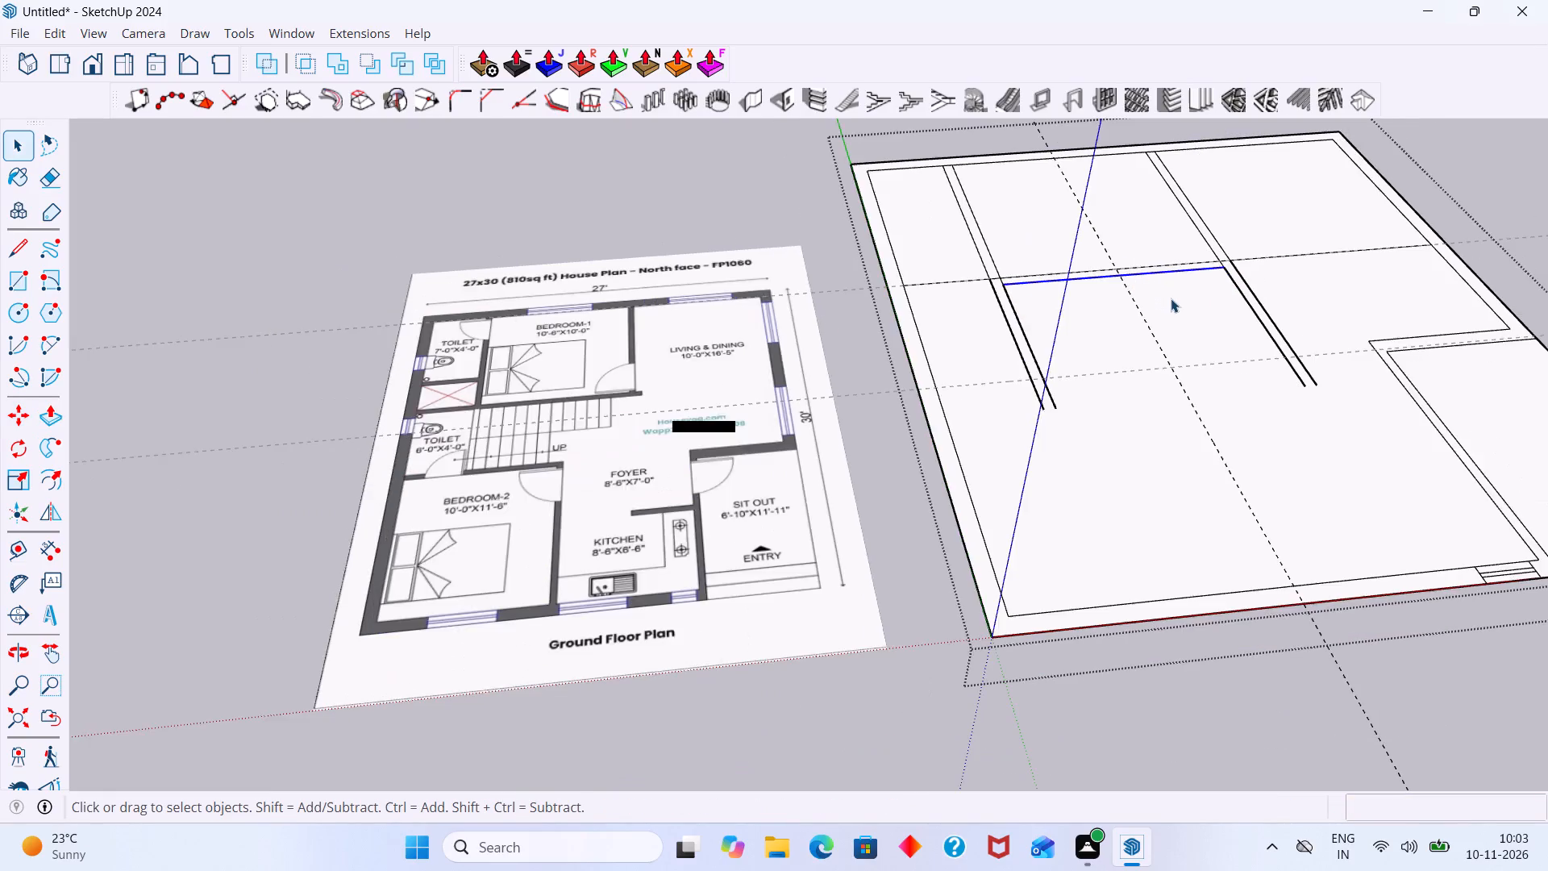
pyautogui.keyDown('shift'); pyautogui.moveTo(1163, 298); pyautogui.dragTo(851, 310, button='middle'); pyautogui.keyUp('shift')
pyautogui.scroll(2, 963, 291)
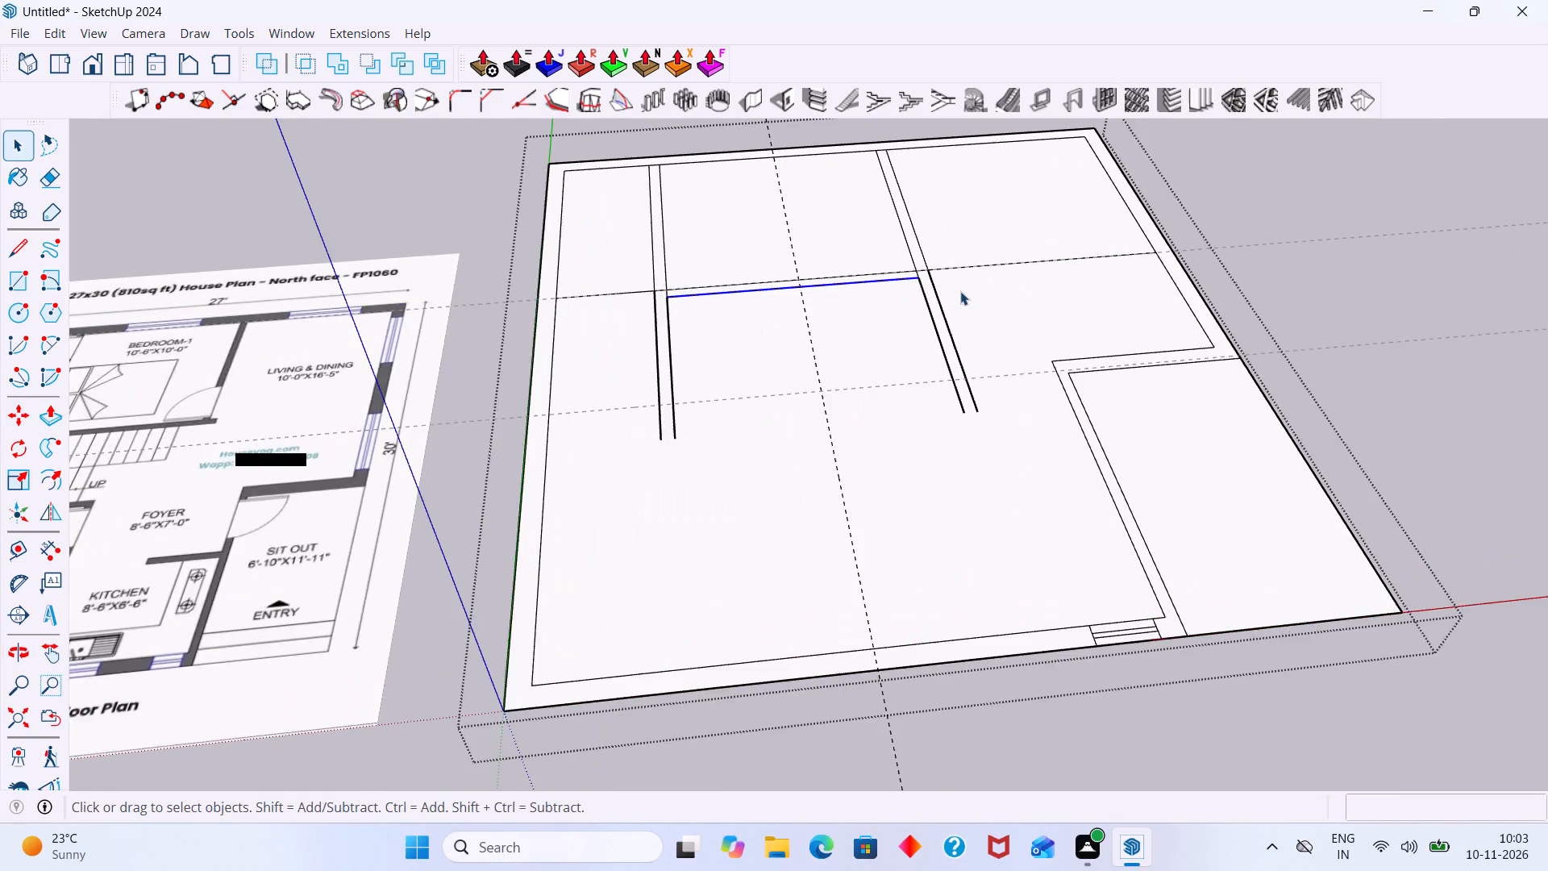
pyautogui.press('l')
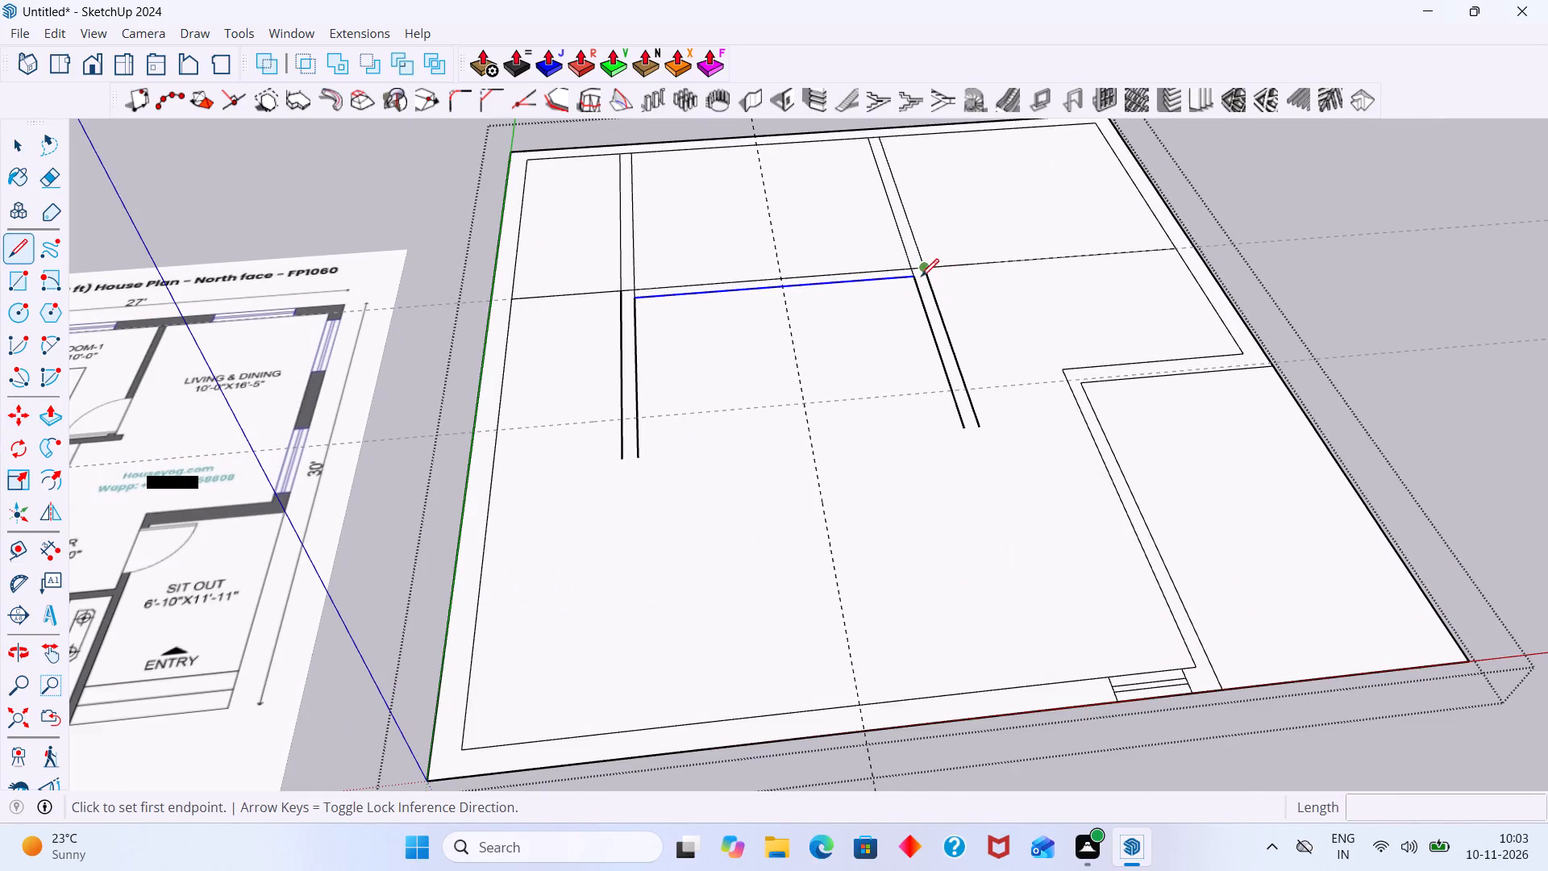
pyautogui.scroll(2, 916, 278)
pyautogui.click(914, 278)
pyautogui.scroll(-5, 1088, 271)
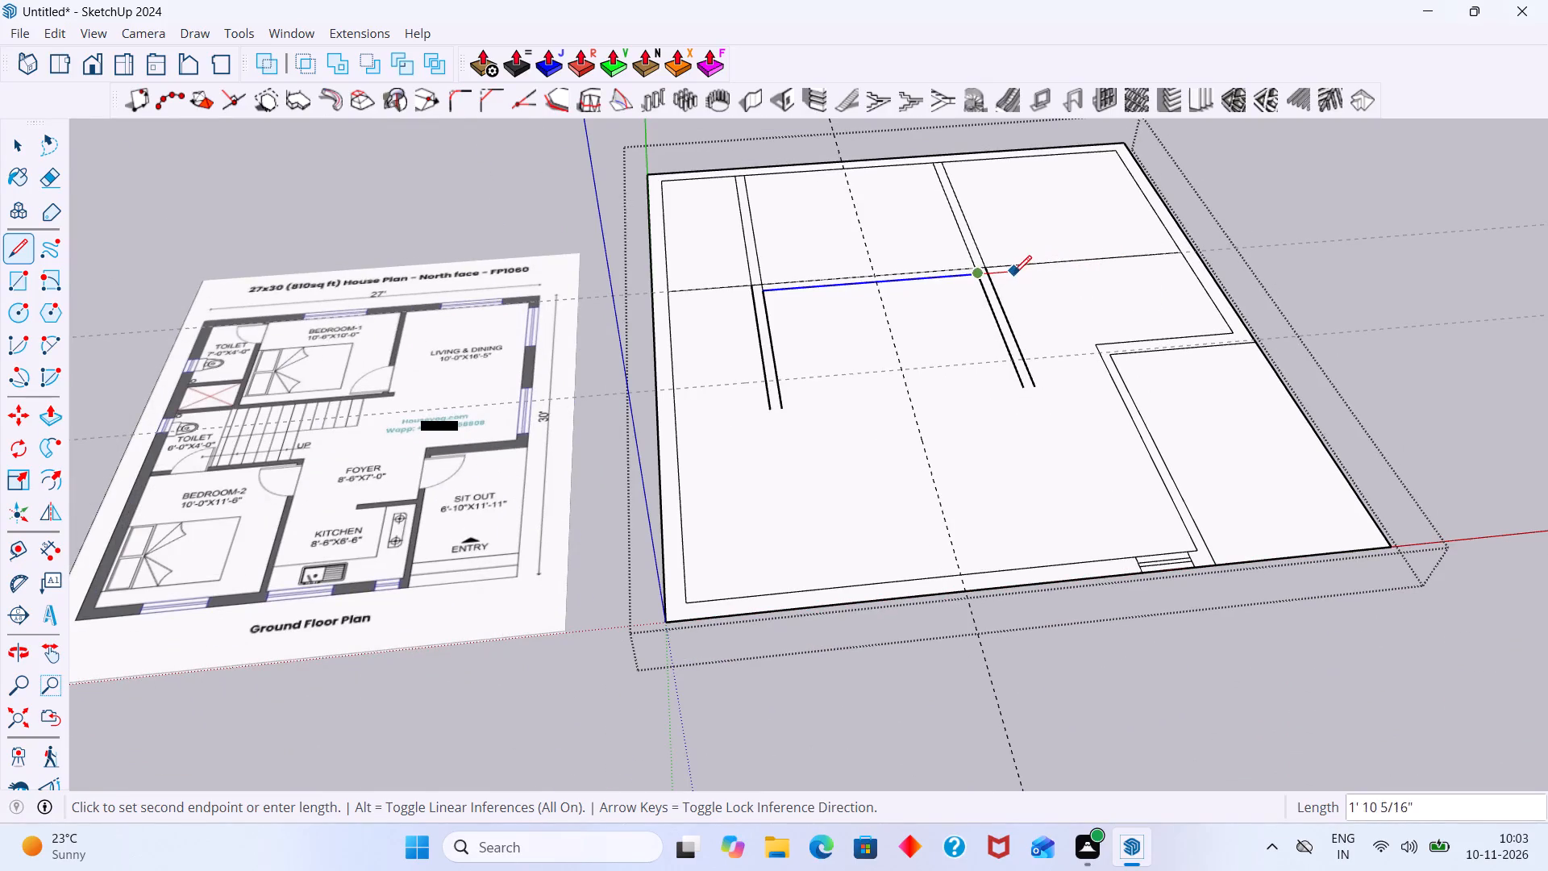
pyautogui.scroll(1, 1014, 276)
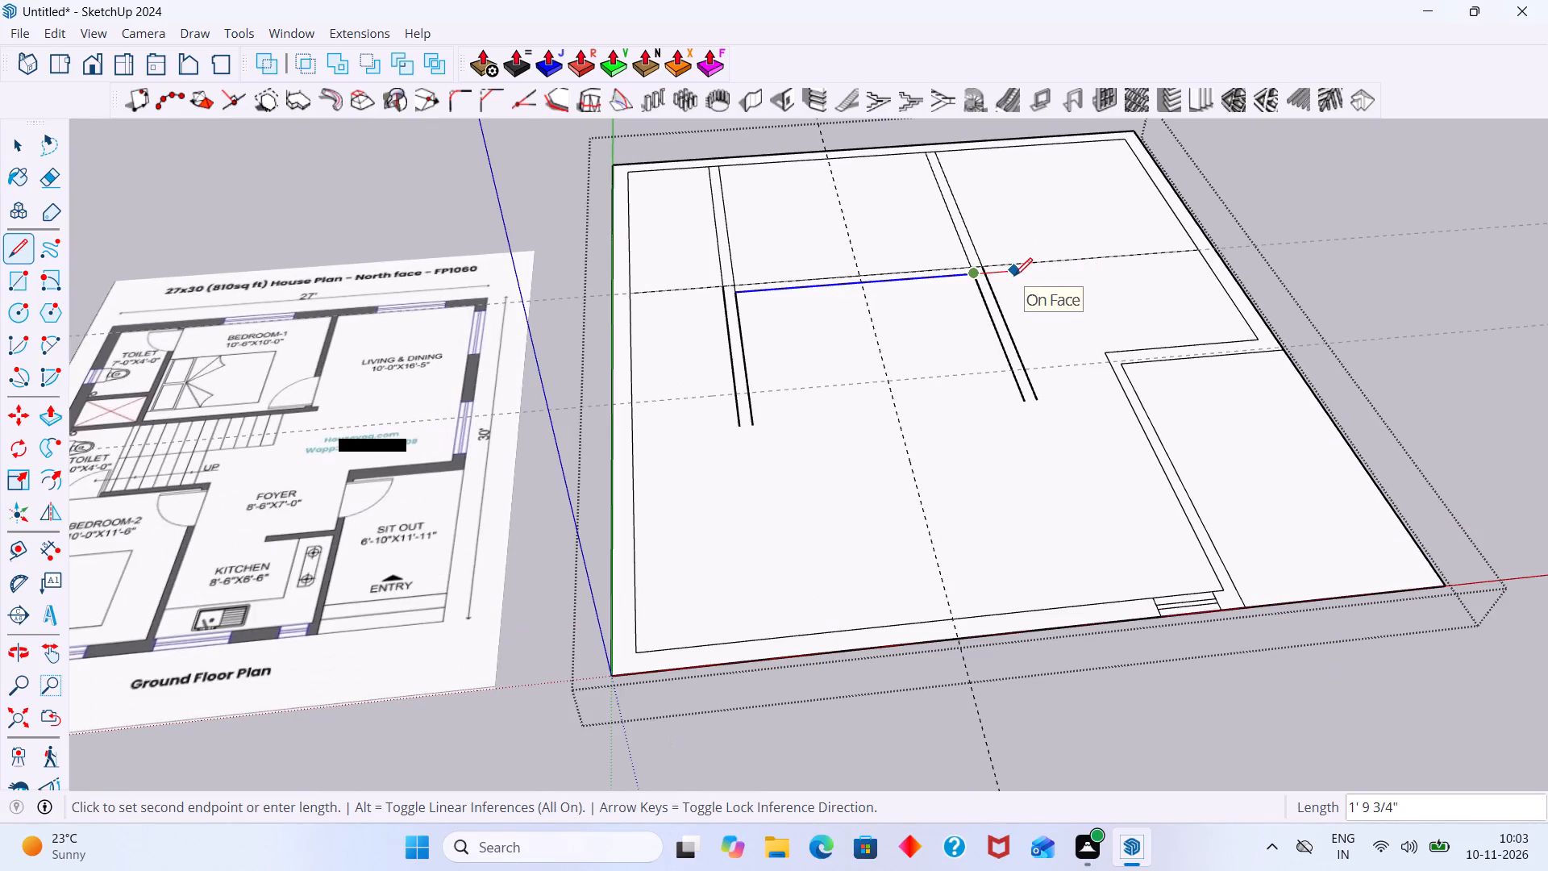
pyautogui.scroll(5, 1015, 276)
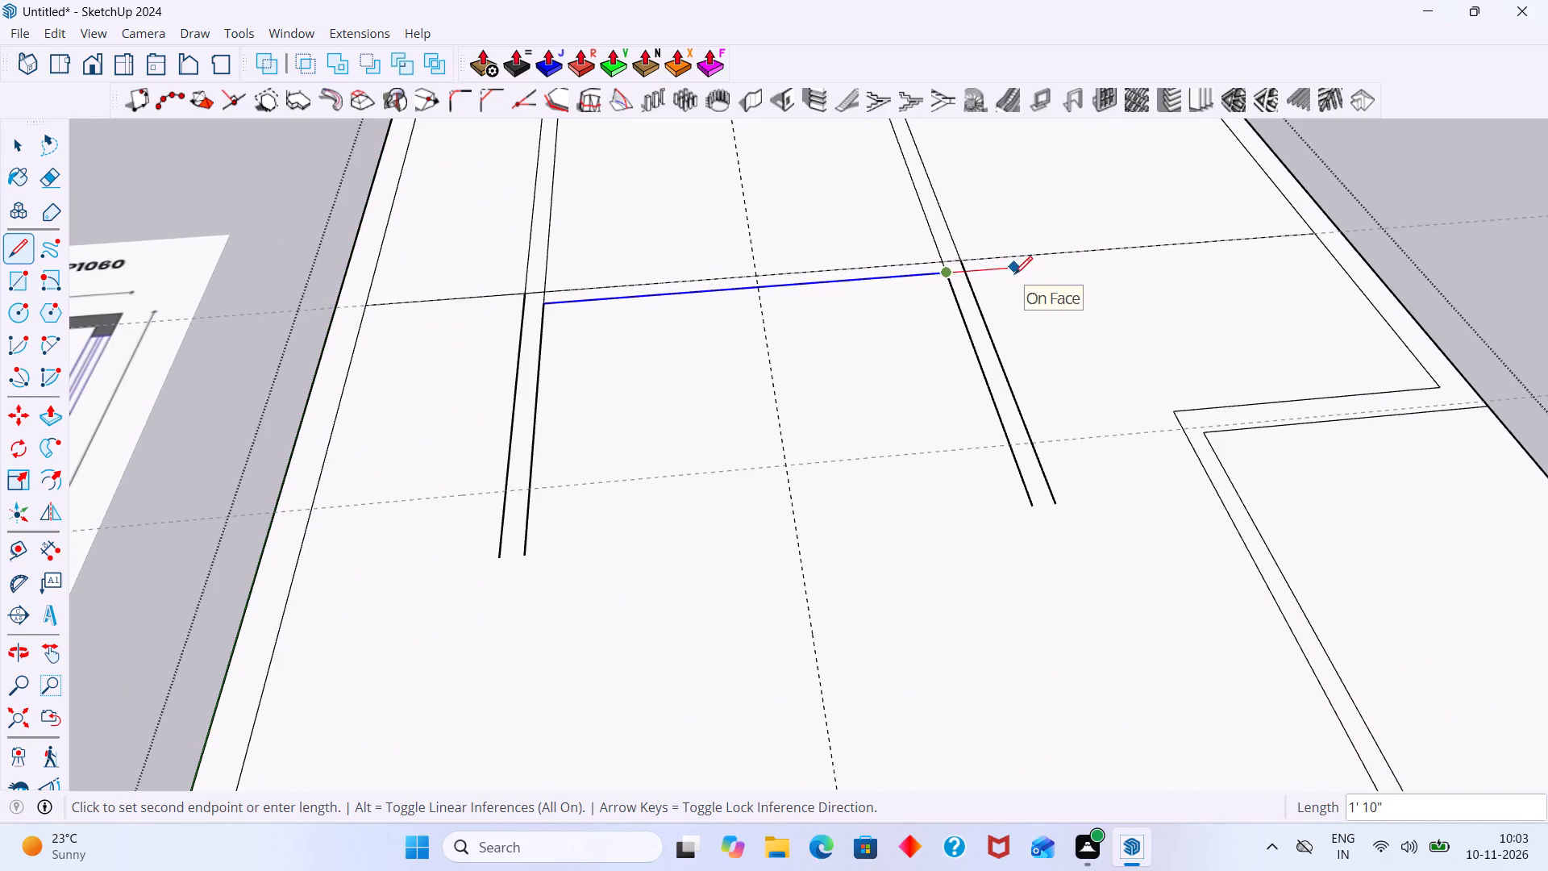
pyautogui.scroll(-3, 1014, 274)
pyautogui.click(1014, 273)
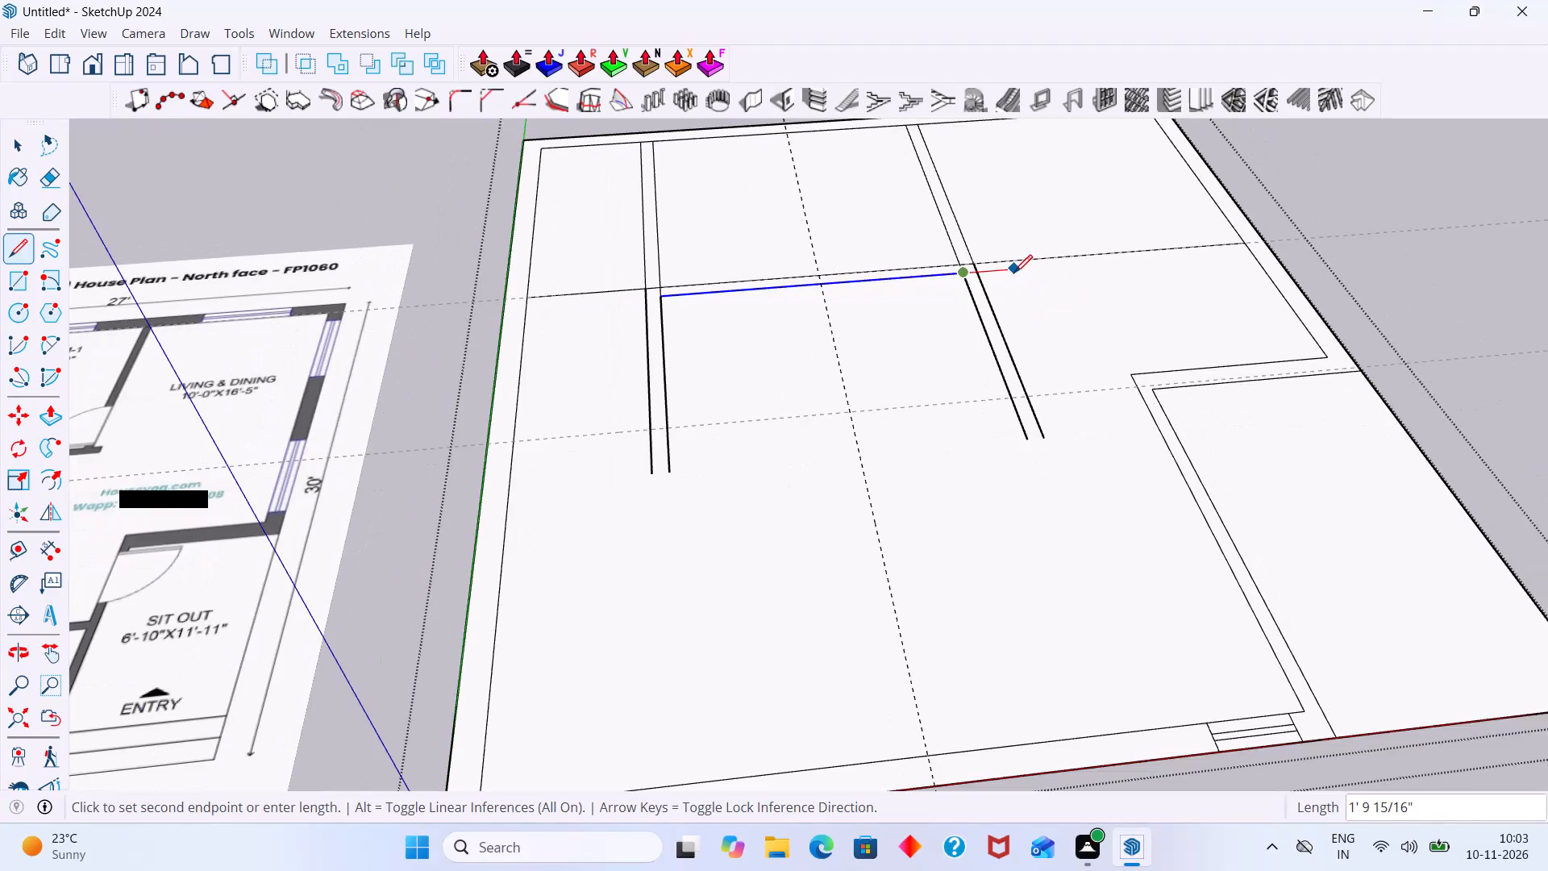
pyautogui.scroll(3, 1015, 267)
pyautogui.click(1009, 256)
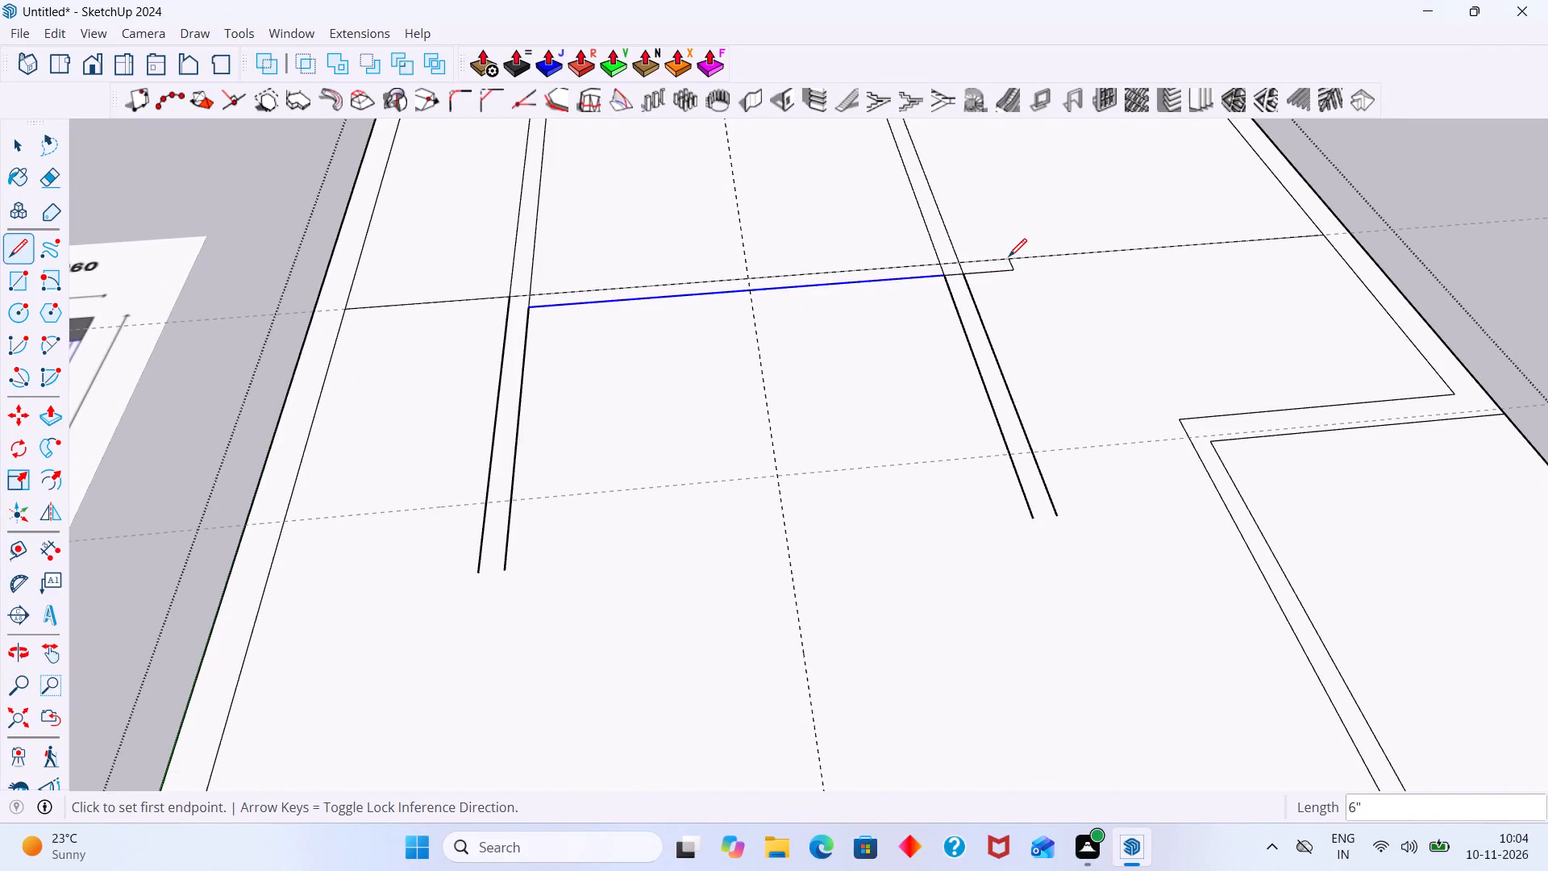
pyautogui.press('space')
pyautogui.scroll(-7, 1019, 255)
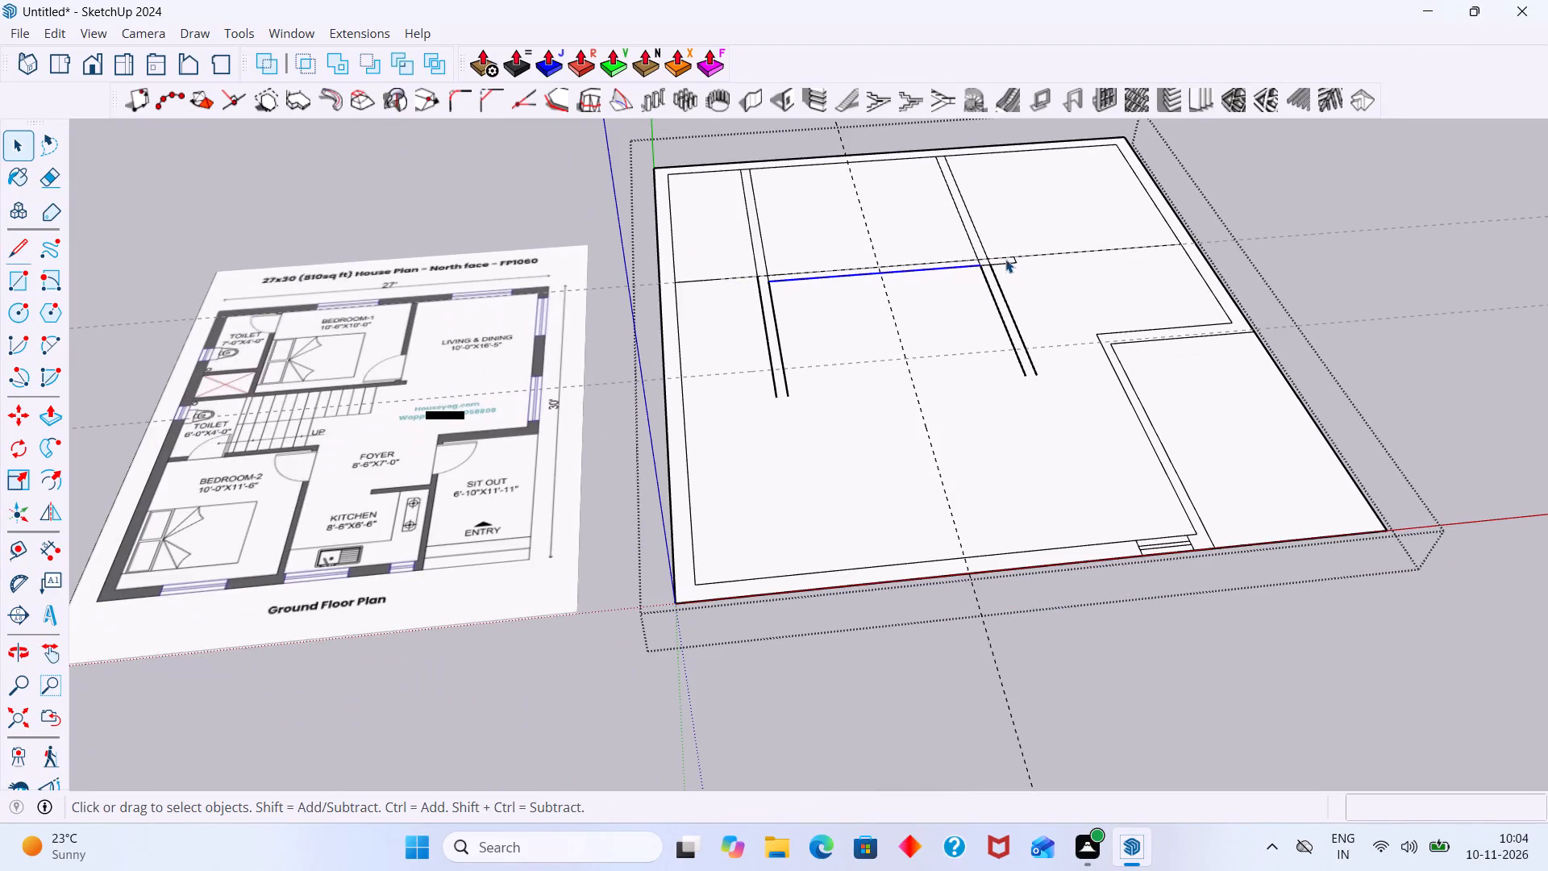
pyautogui.click(1263, 178)
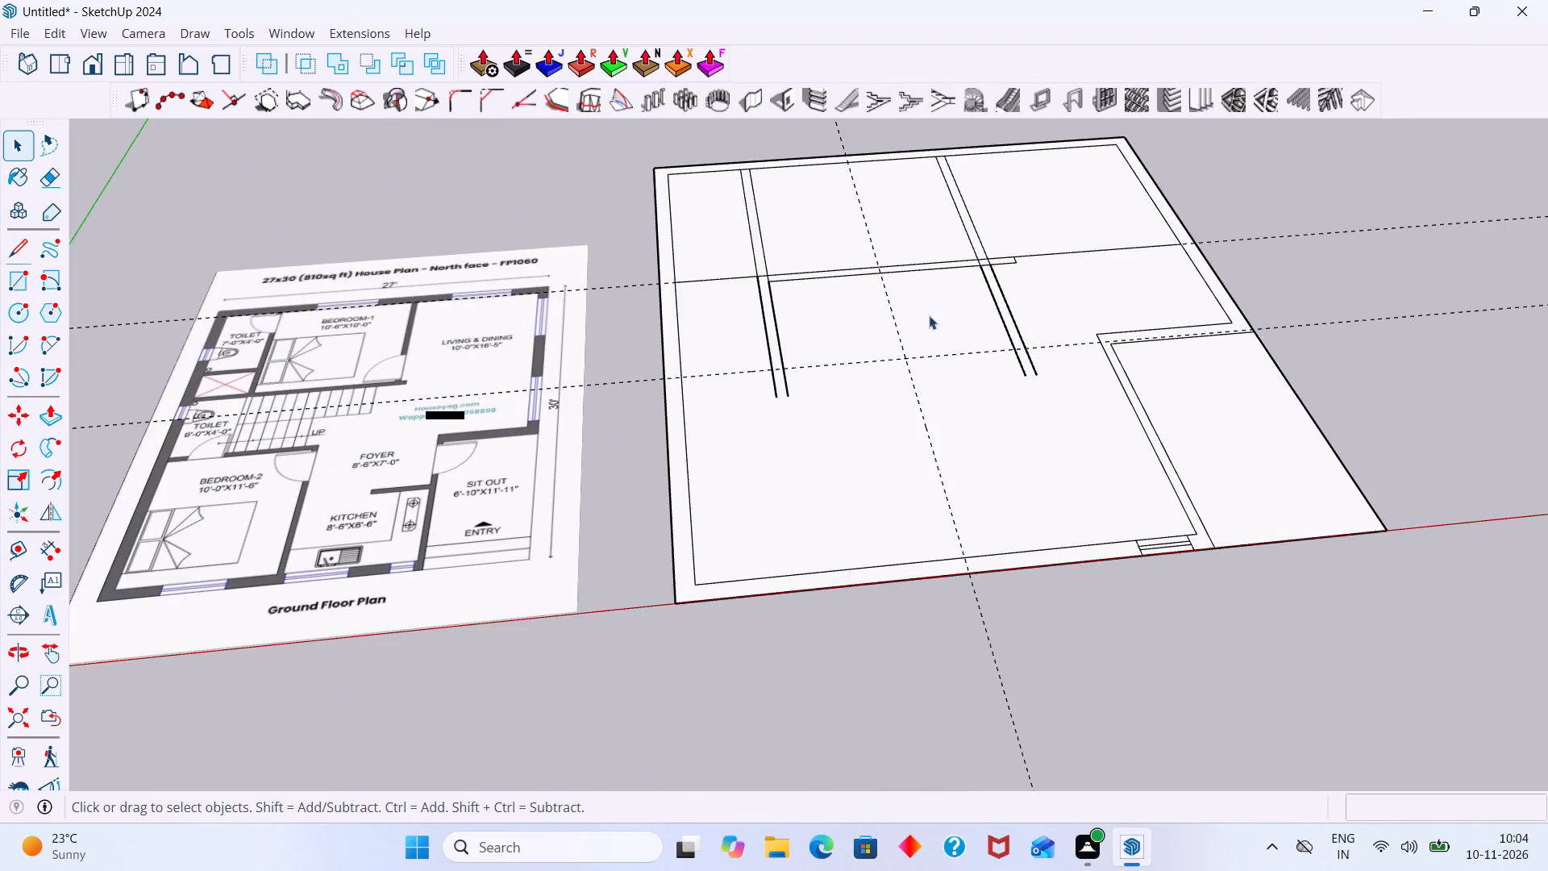
# Draw a 4'6" line from the copied edge's other end to the inner edge of the green-axis outer wall.
pyautogui.scroll(5, 768, 272)
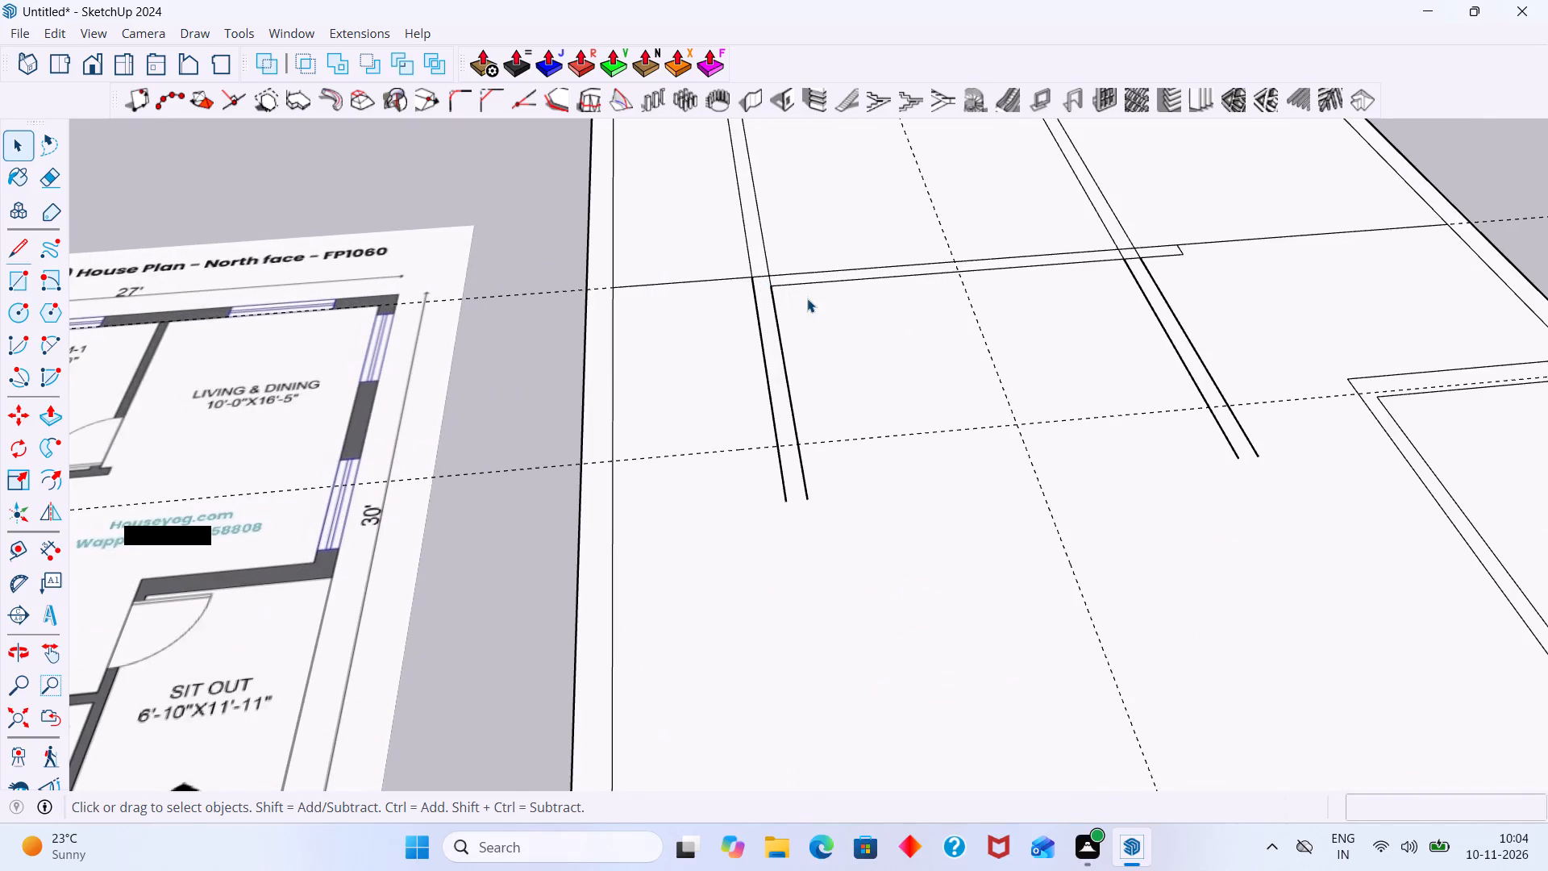
pyautogui.press('l')
pyautogui.click(775, 289)
pyautogui.scroll(-4, 701, 346)
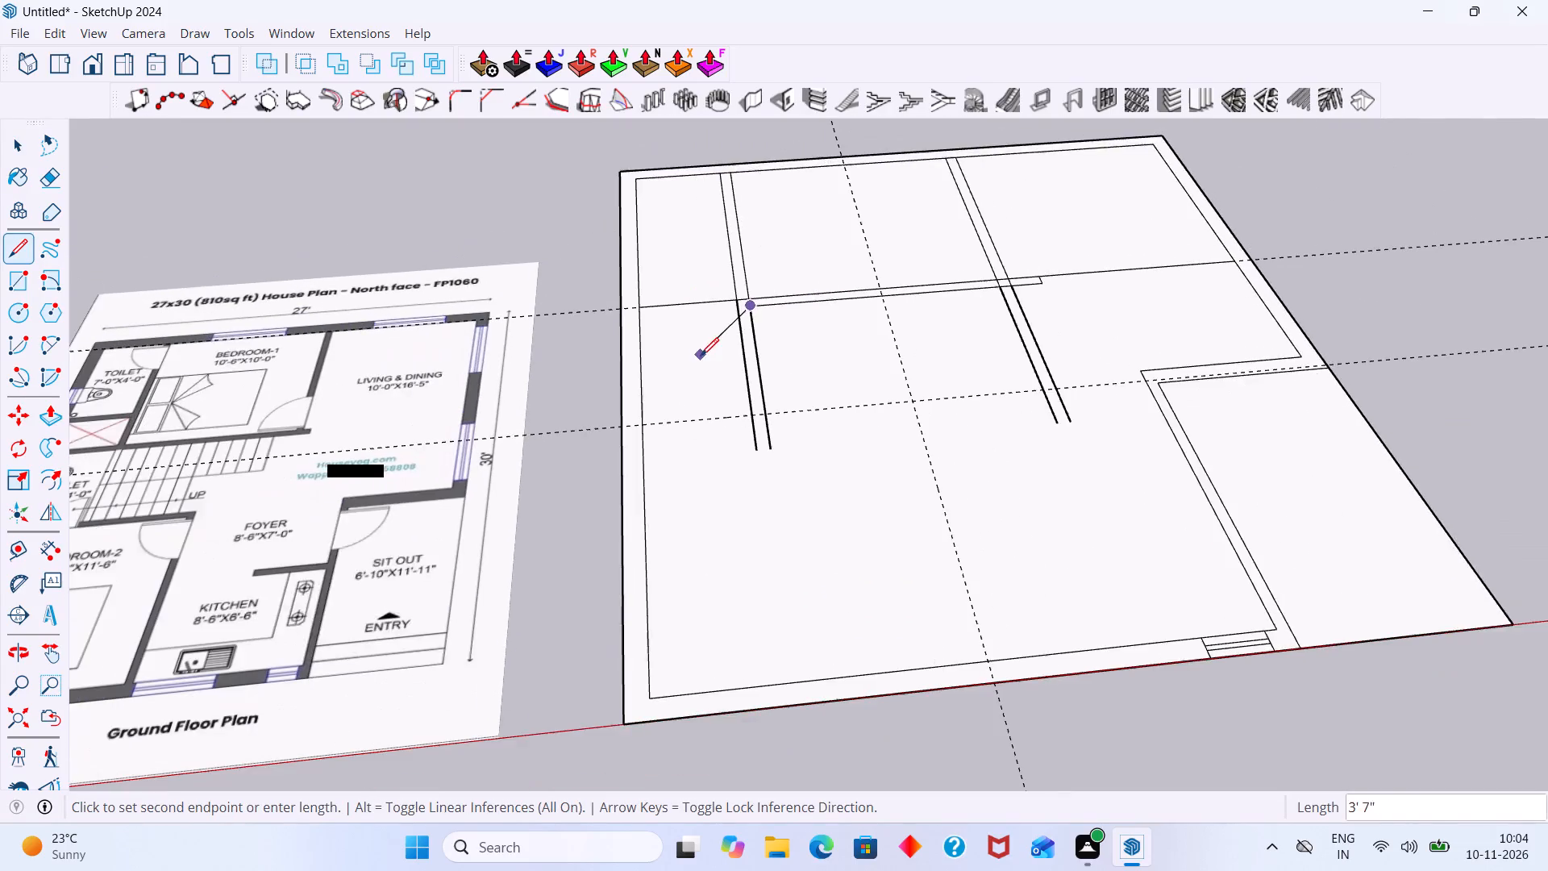
pyautogui.scroll(-1, 699, 335)
pyautogui.keyDown('shift'); pyautogui.moveTo(694, 326); pyautogui.dragTo(799, 296, button='middle'); pyautogui.keyUp('shift')
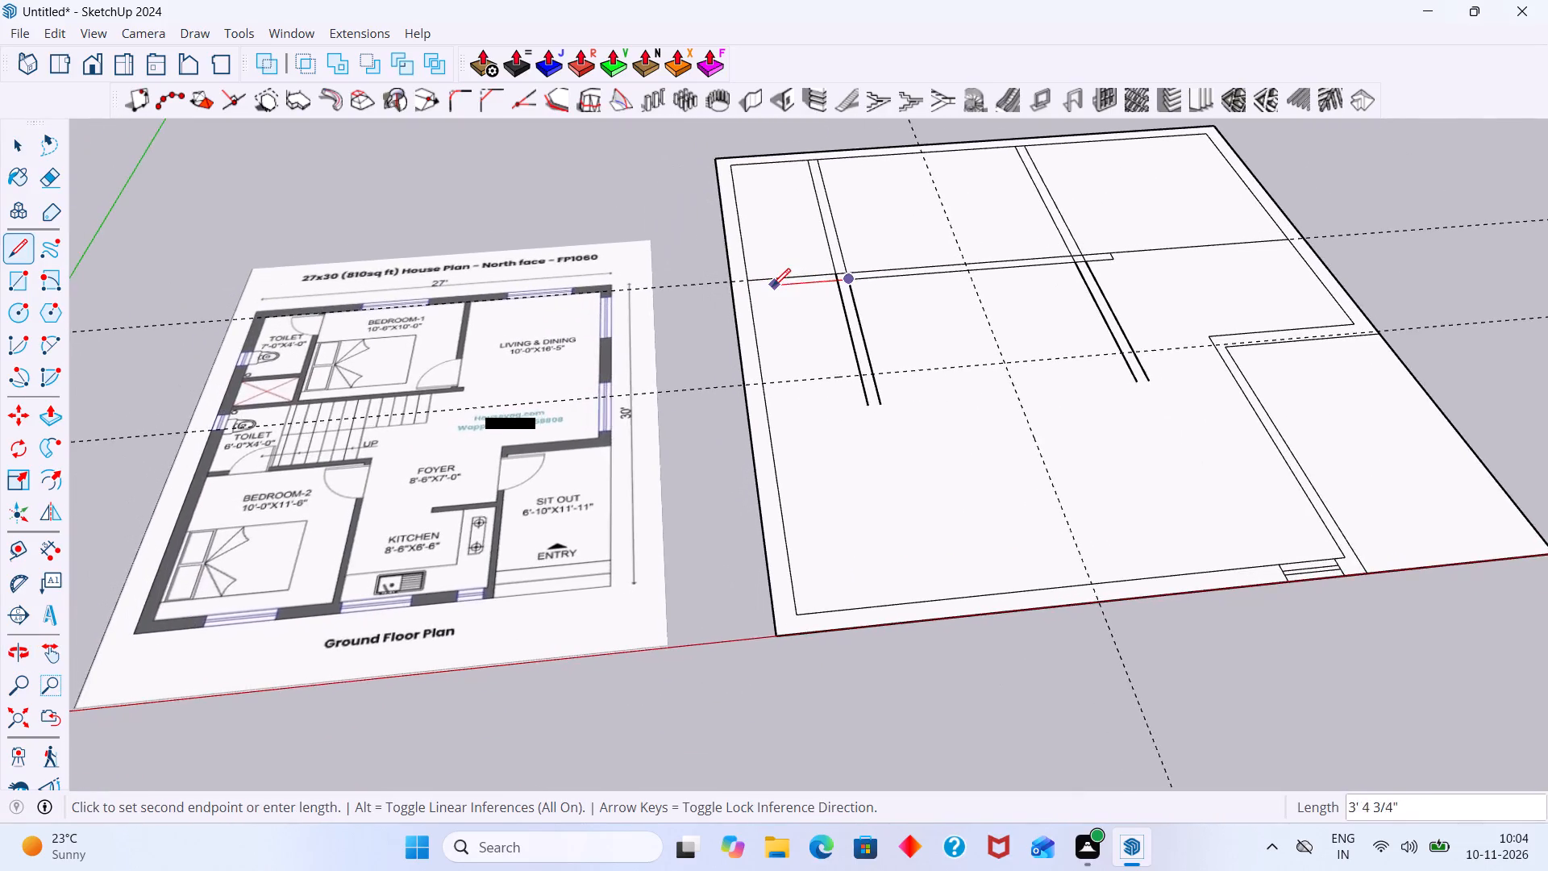
pyautogui.scroll(3, 772, 286)
pyautogui.scroll(-2, 762, 285)
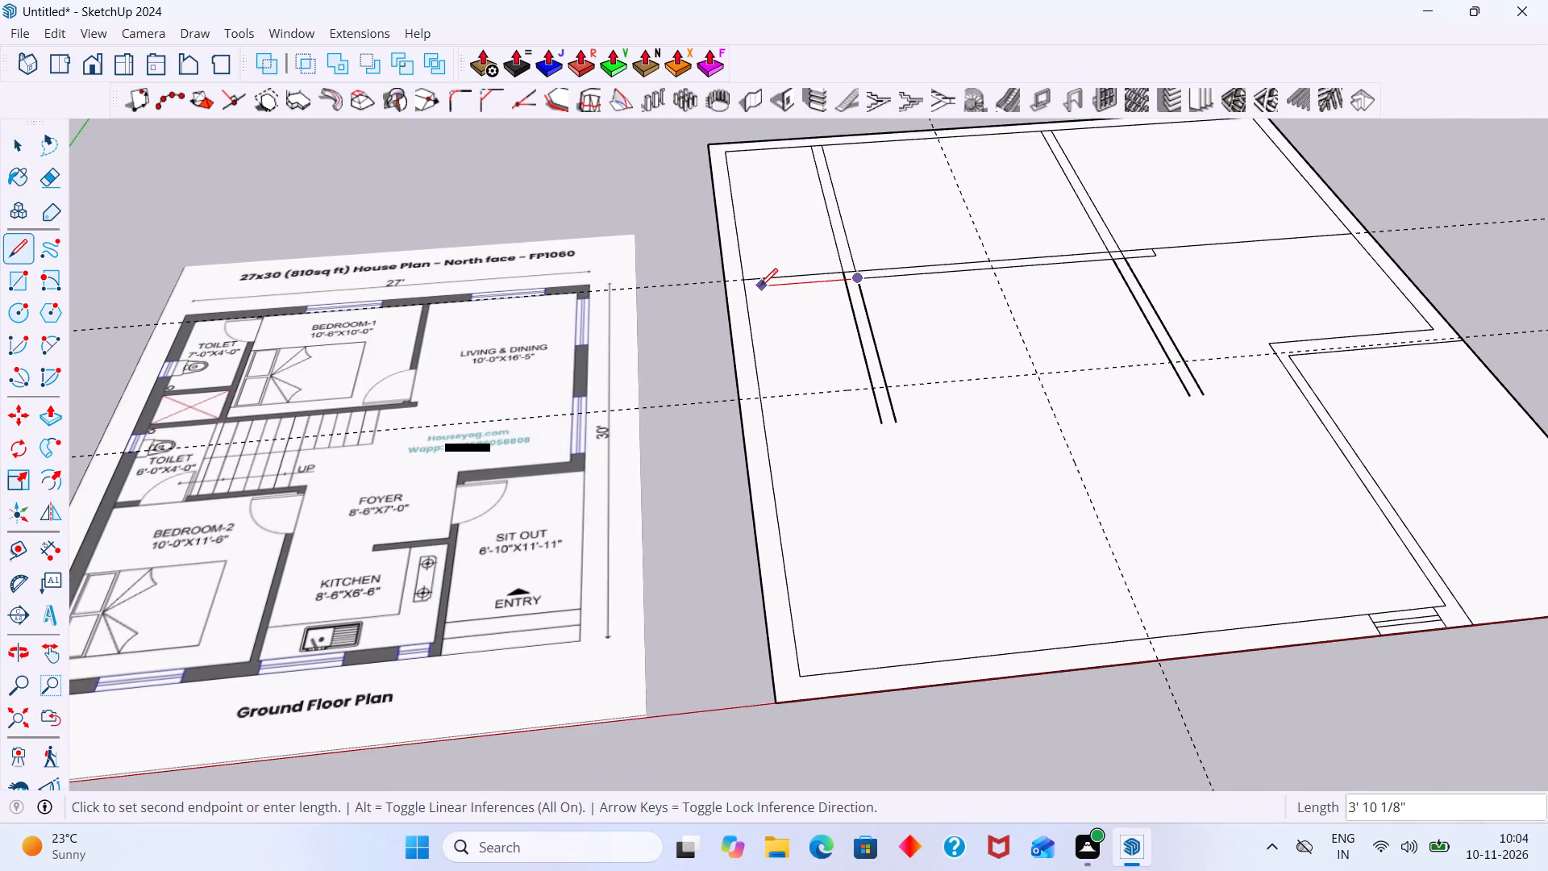
pyautogui.scroll(3, 753, 286)
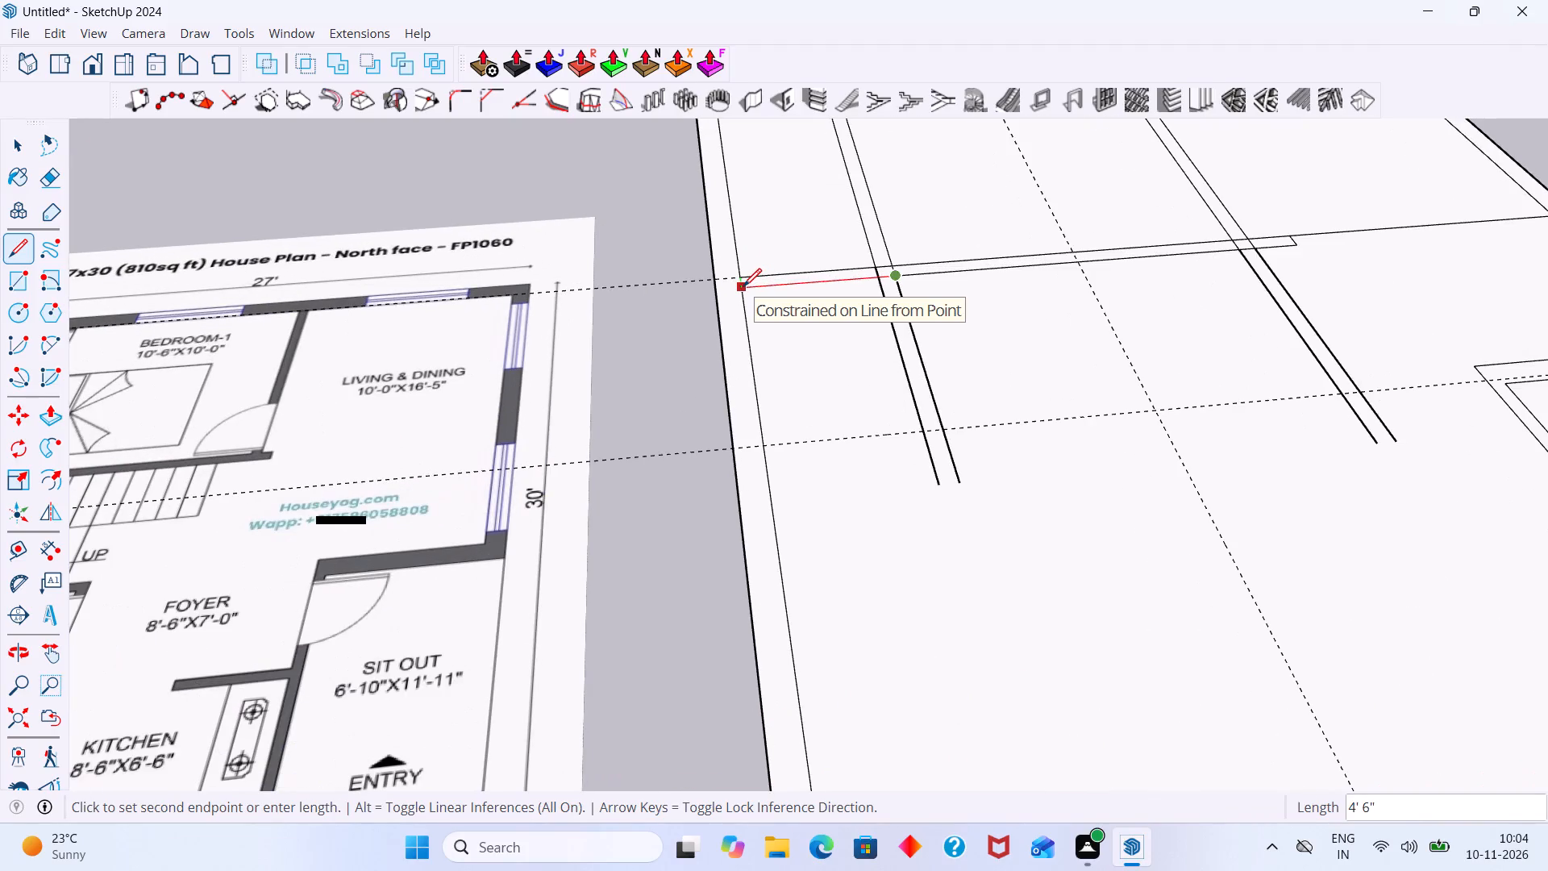
pyautogui.click(743, 286)
pyautogui.press('space')
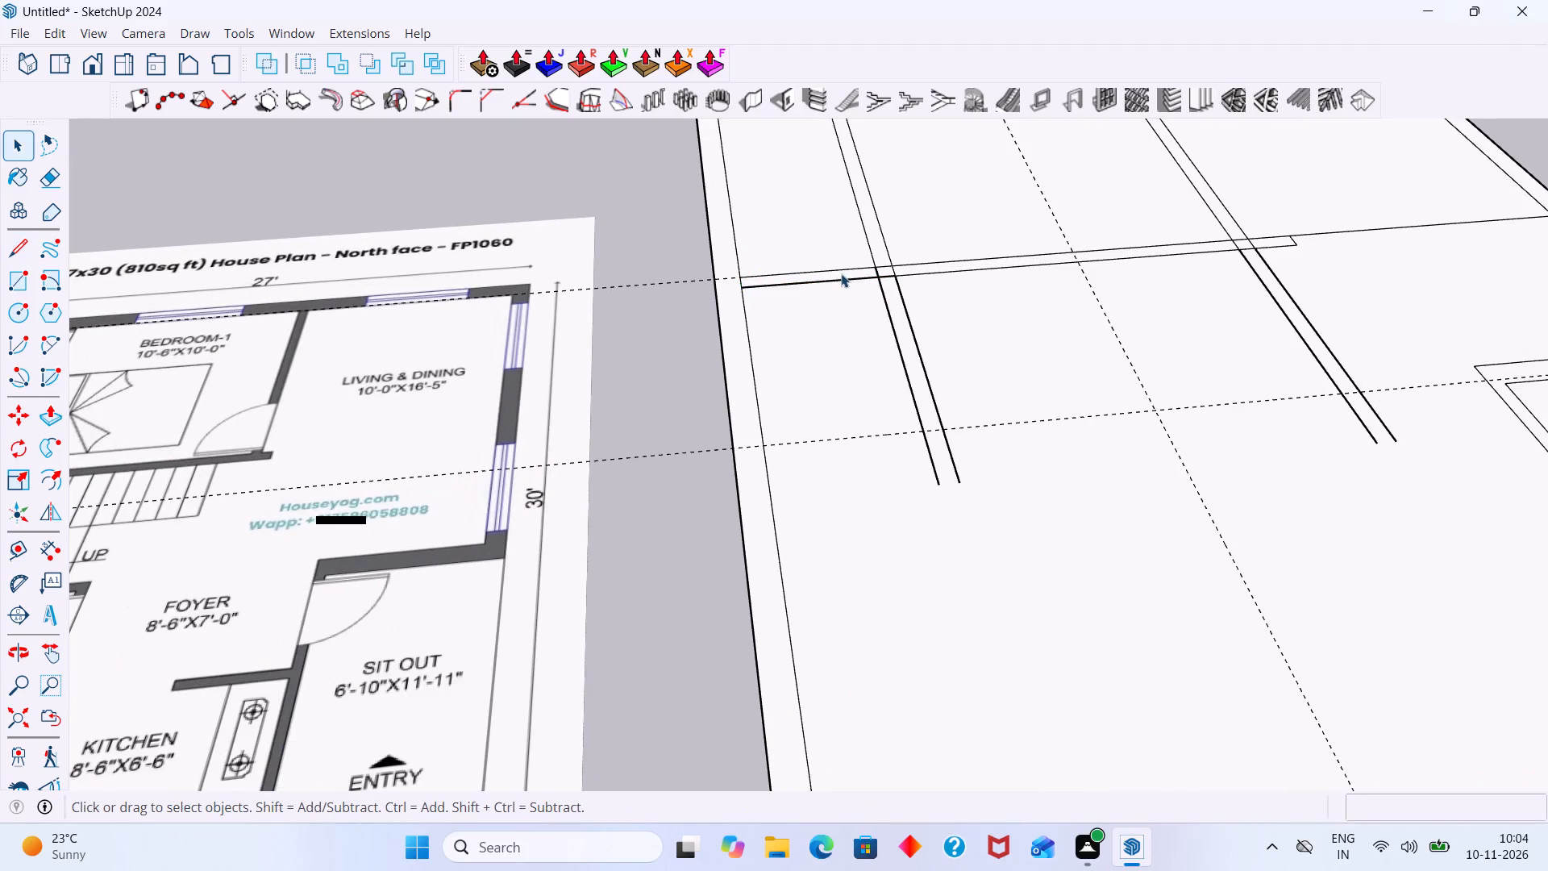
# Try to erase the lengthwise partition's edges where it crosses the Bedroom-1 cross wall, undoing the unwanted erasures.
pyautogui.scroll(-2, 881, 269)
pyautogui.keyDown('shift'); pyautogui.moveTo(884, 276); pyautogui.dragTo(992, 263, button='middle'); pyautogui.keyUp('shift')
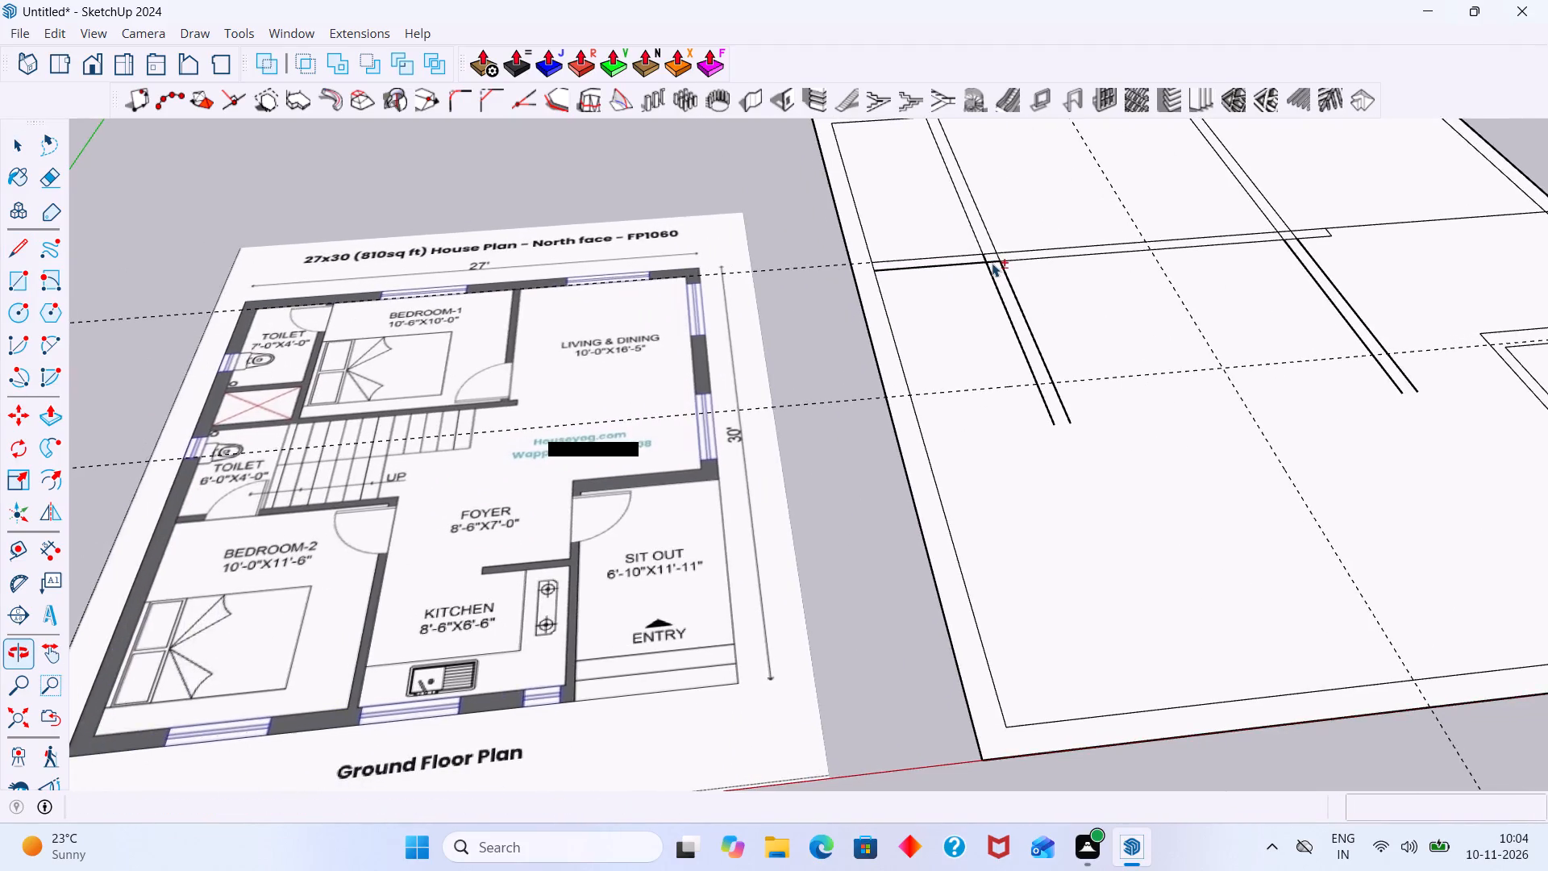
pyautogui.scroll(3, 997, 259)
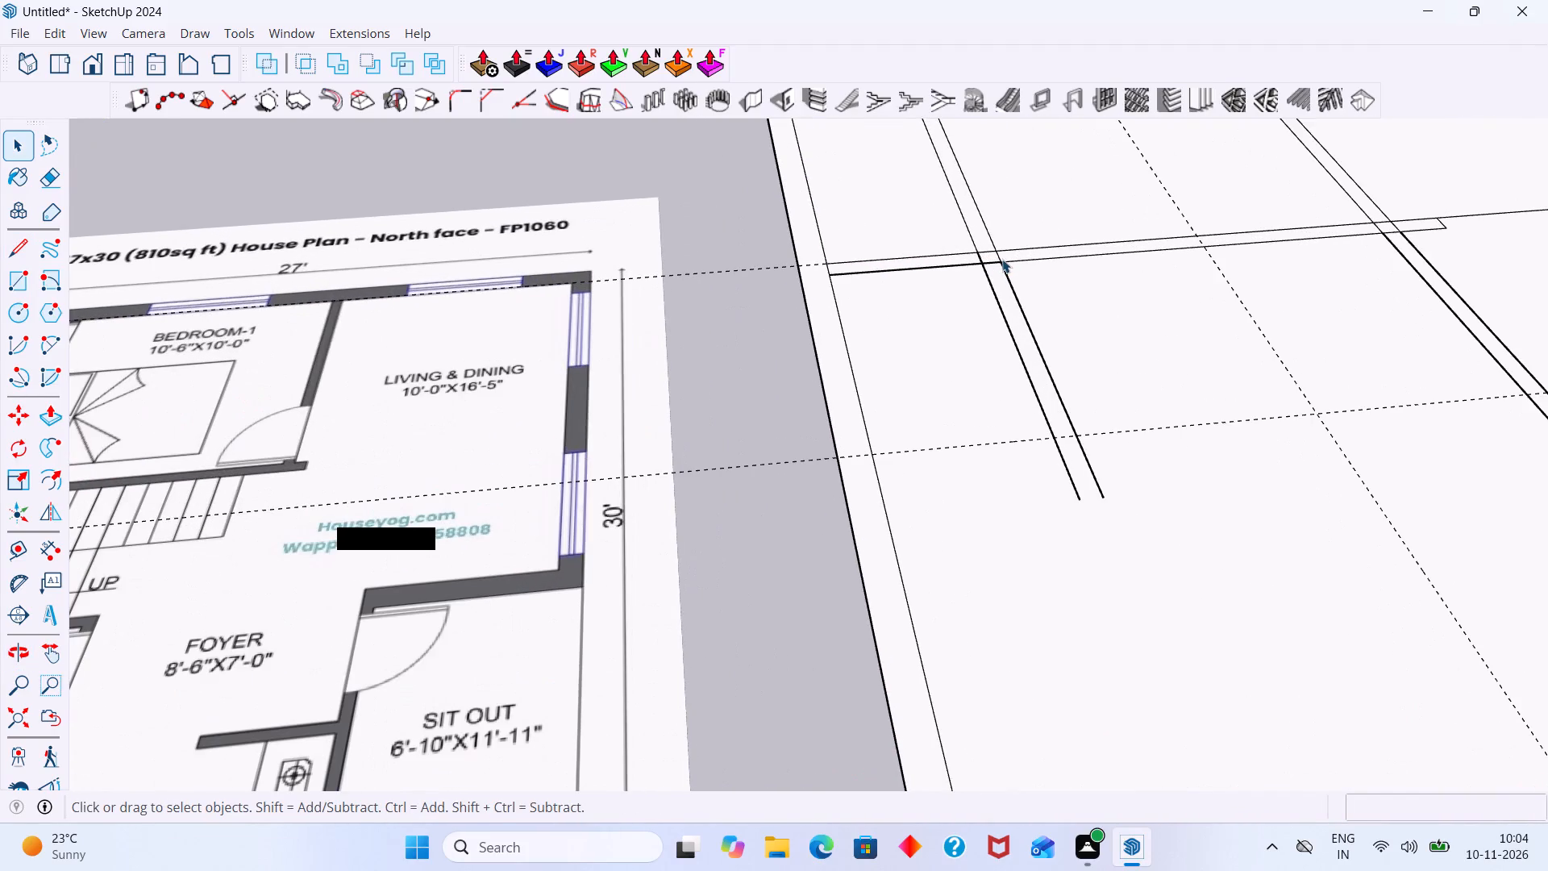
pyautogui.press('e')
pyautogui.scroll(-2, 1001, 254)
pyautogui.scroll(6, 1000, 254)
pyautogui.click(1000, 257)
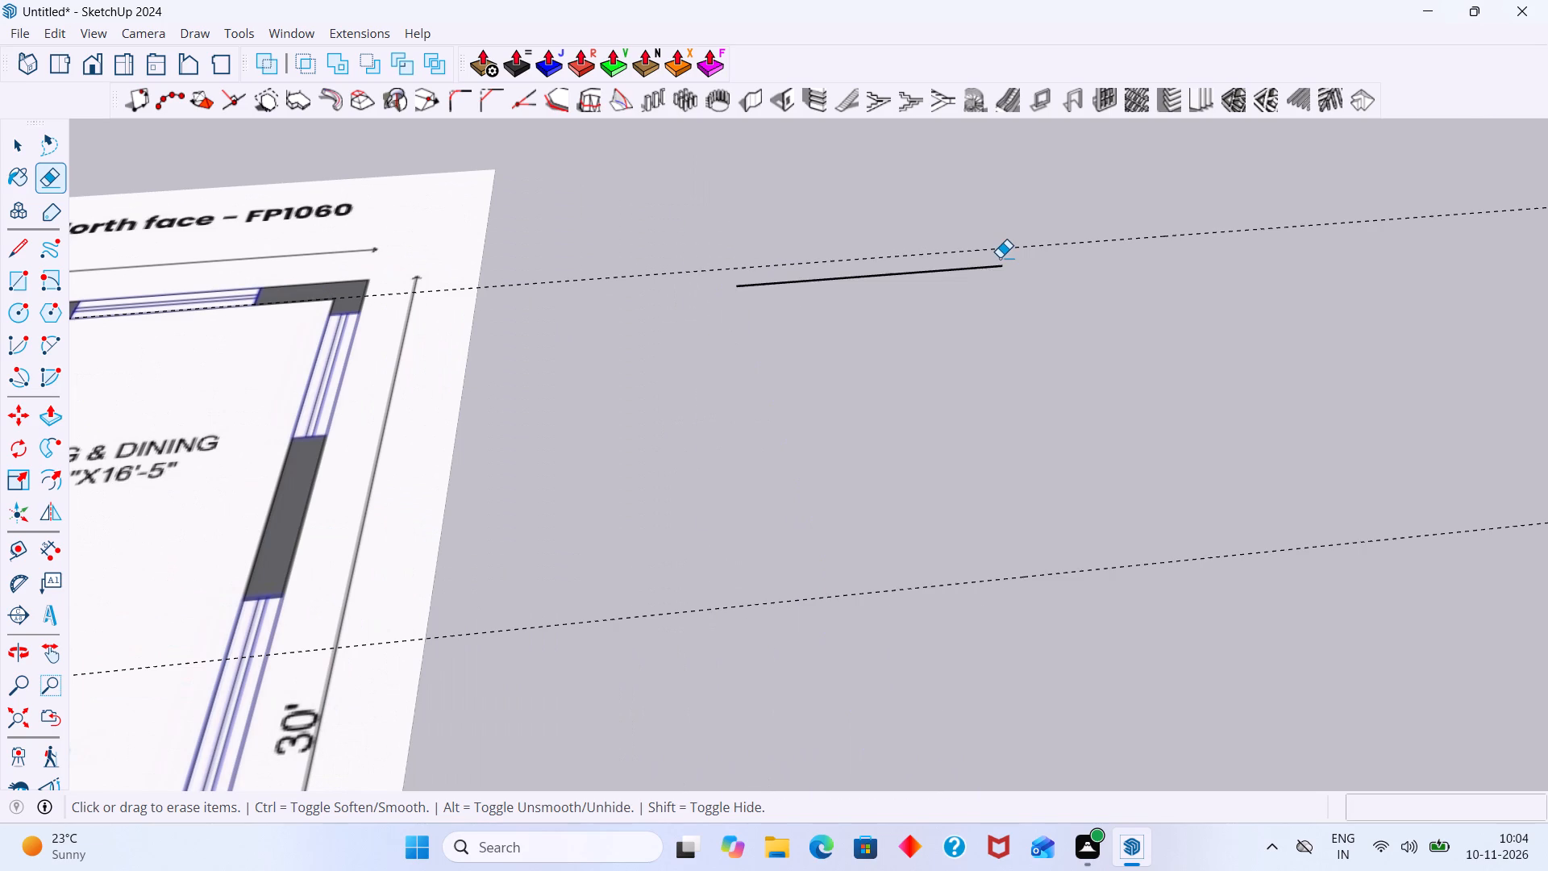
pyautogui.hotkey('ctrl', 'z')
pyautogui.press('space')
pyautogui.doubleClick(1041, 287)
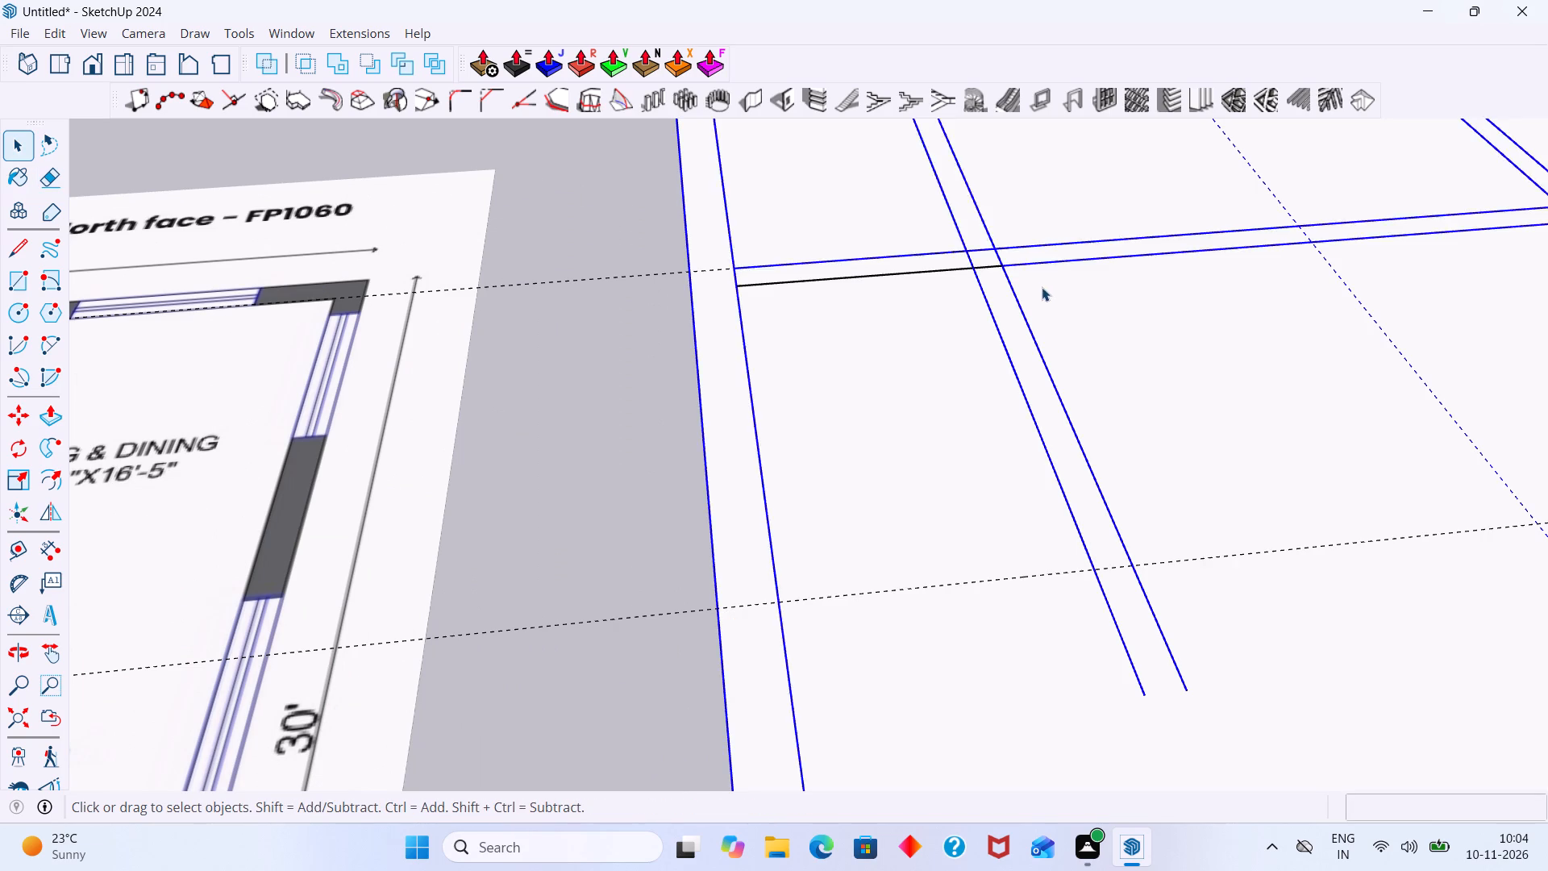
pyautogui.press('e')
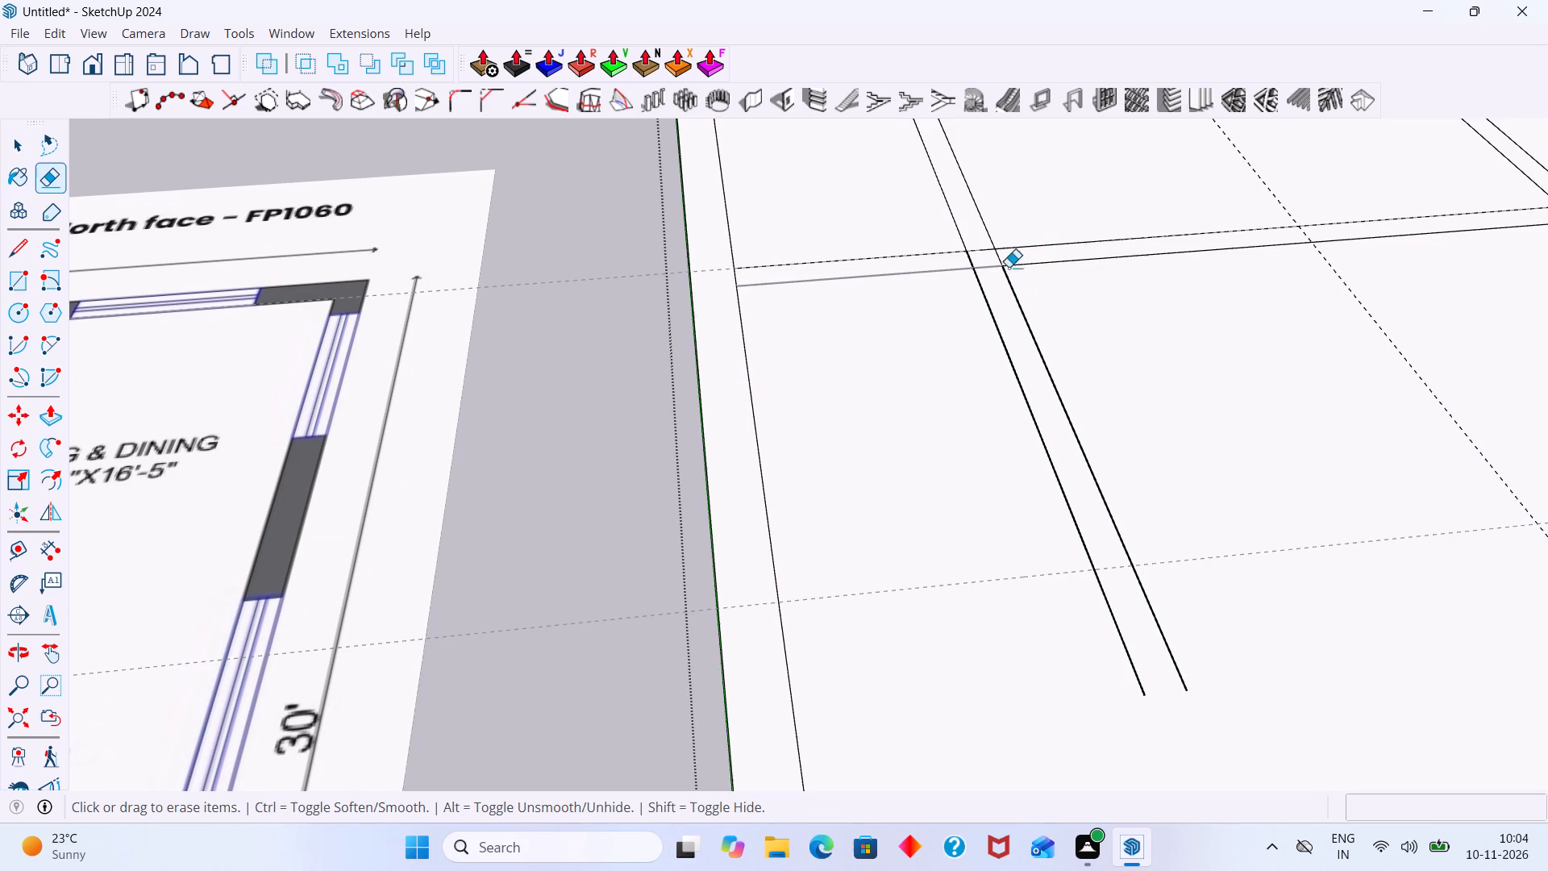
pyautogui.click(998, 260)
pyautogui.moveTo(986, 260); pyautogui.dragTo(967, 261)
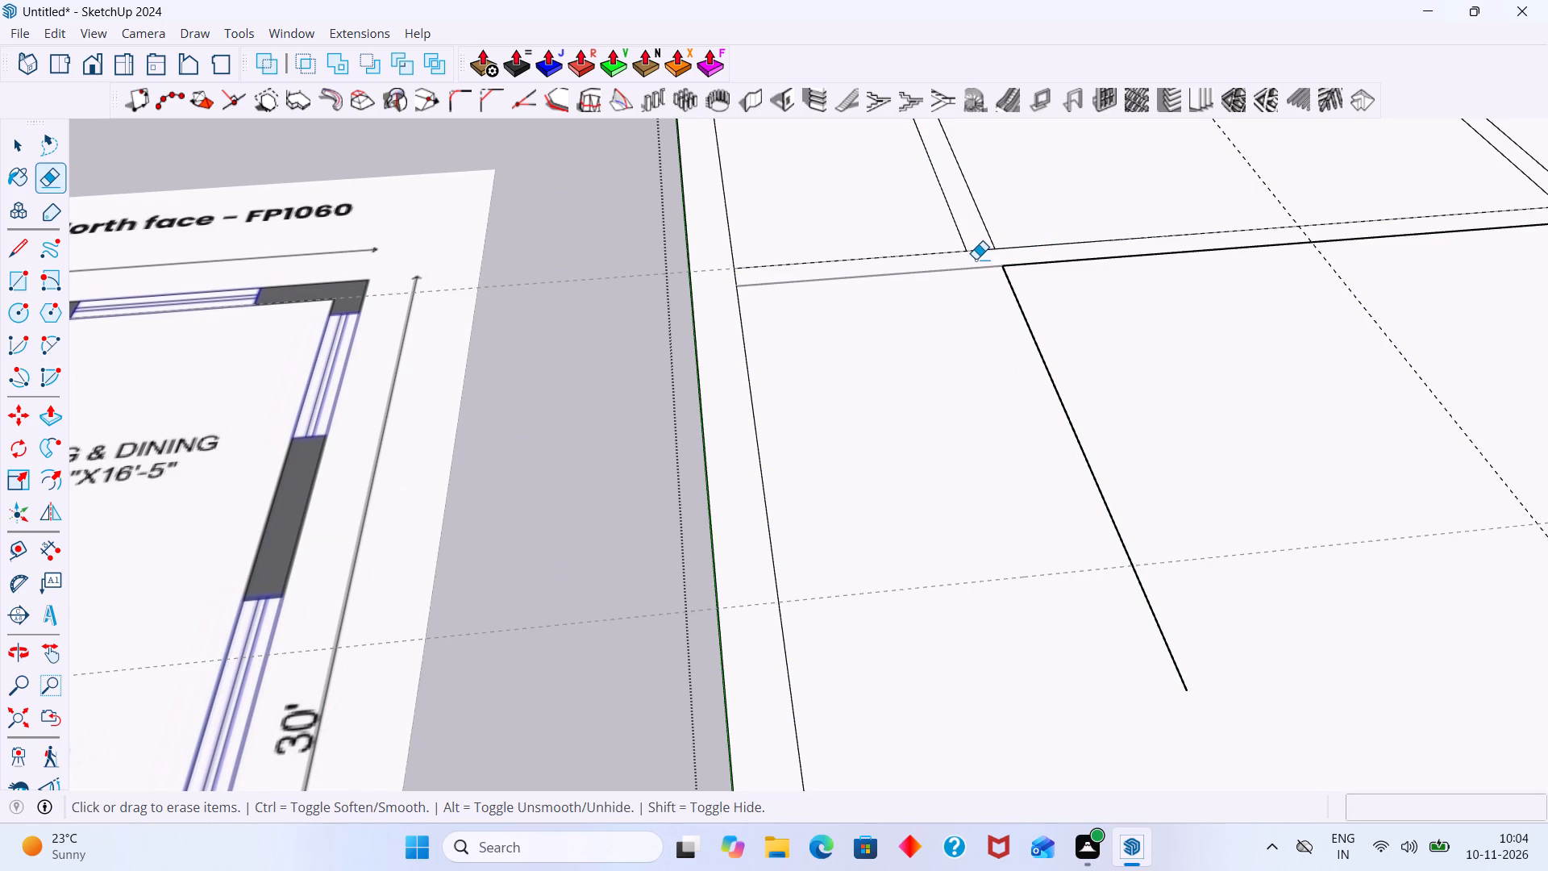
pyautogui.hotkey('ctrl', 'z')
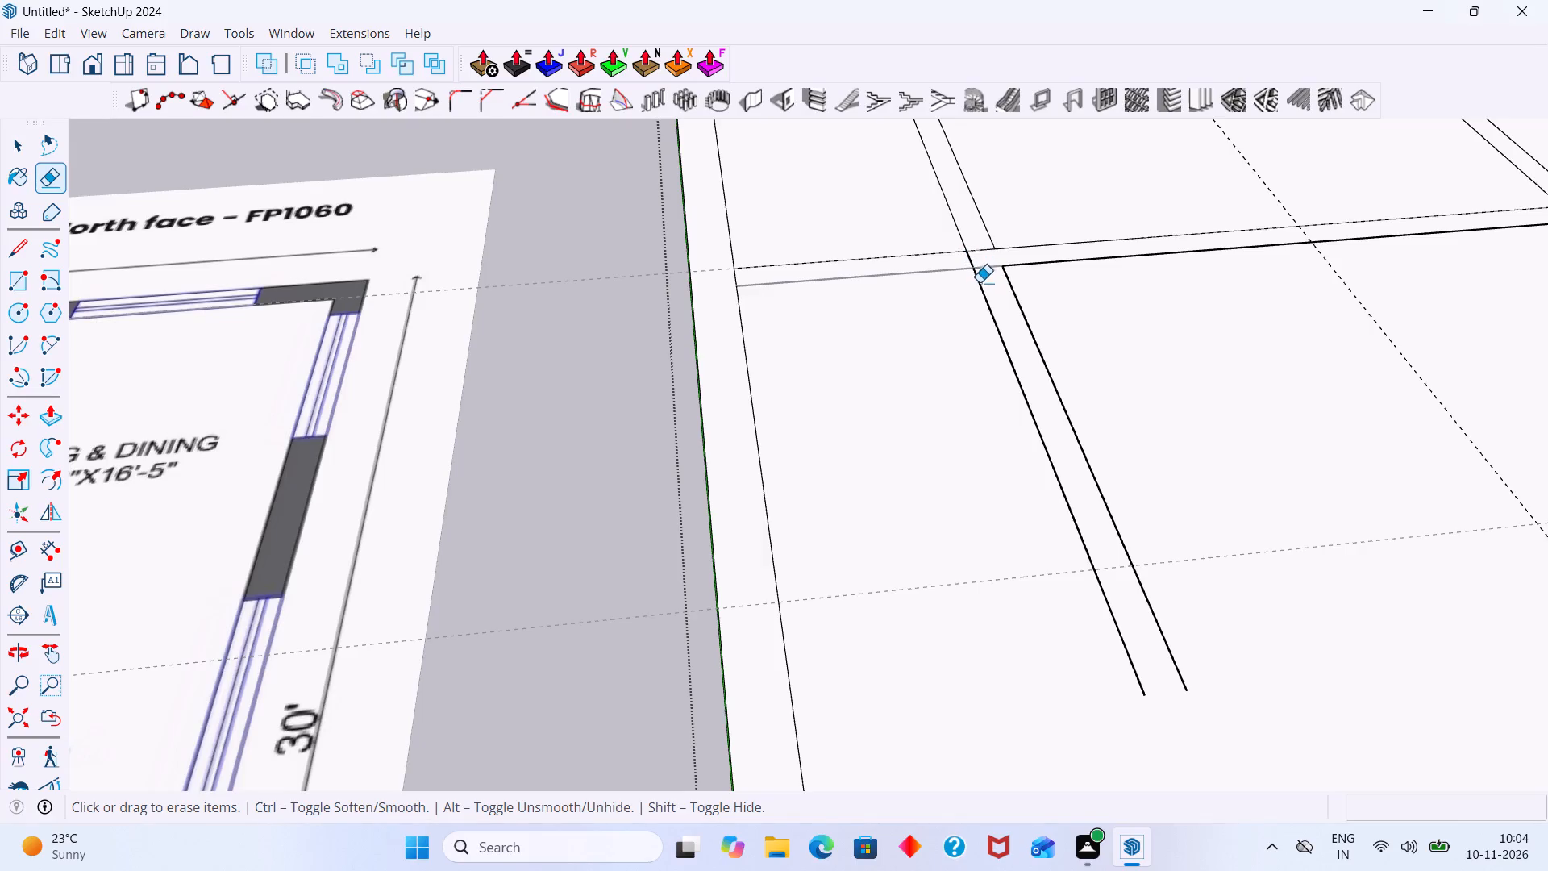
# Undo the remaining erasure and the cross-wall lines drawn along the Bedroom-1 depth guide, back to the two lengthwise partitions.
pyautogui.scroll(-7, 1009, 260)
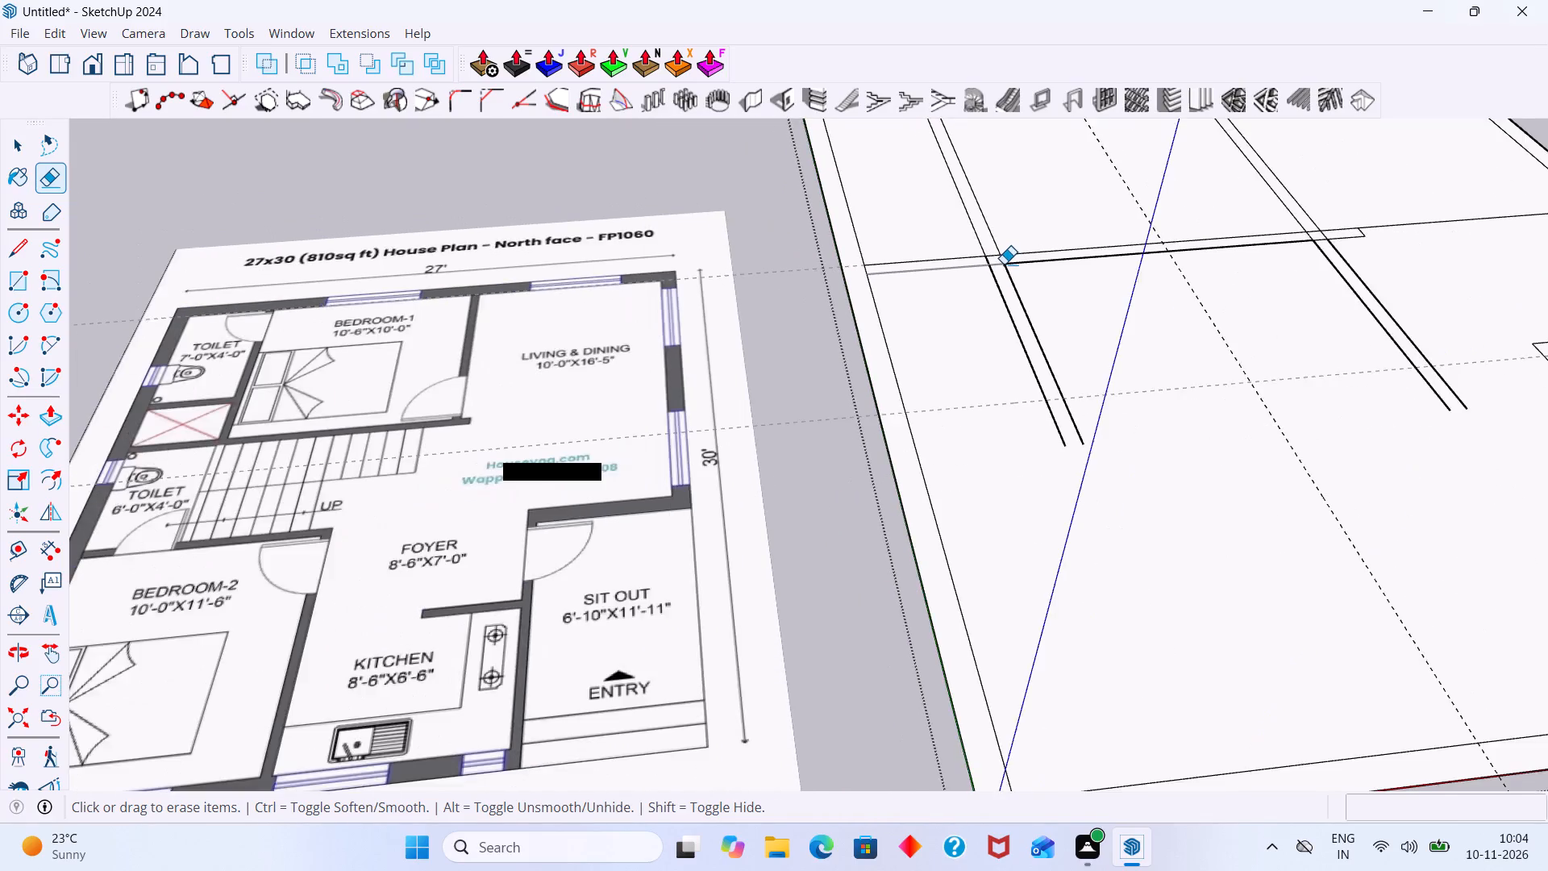
pyautogui.scroll(-1, 1004, 264)
pyautogui.scroll(2, 1004, 264)
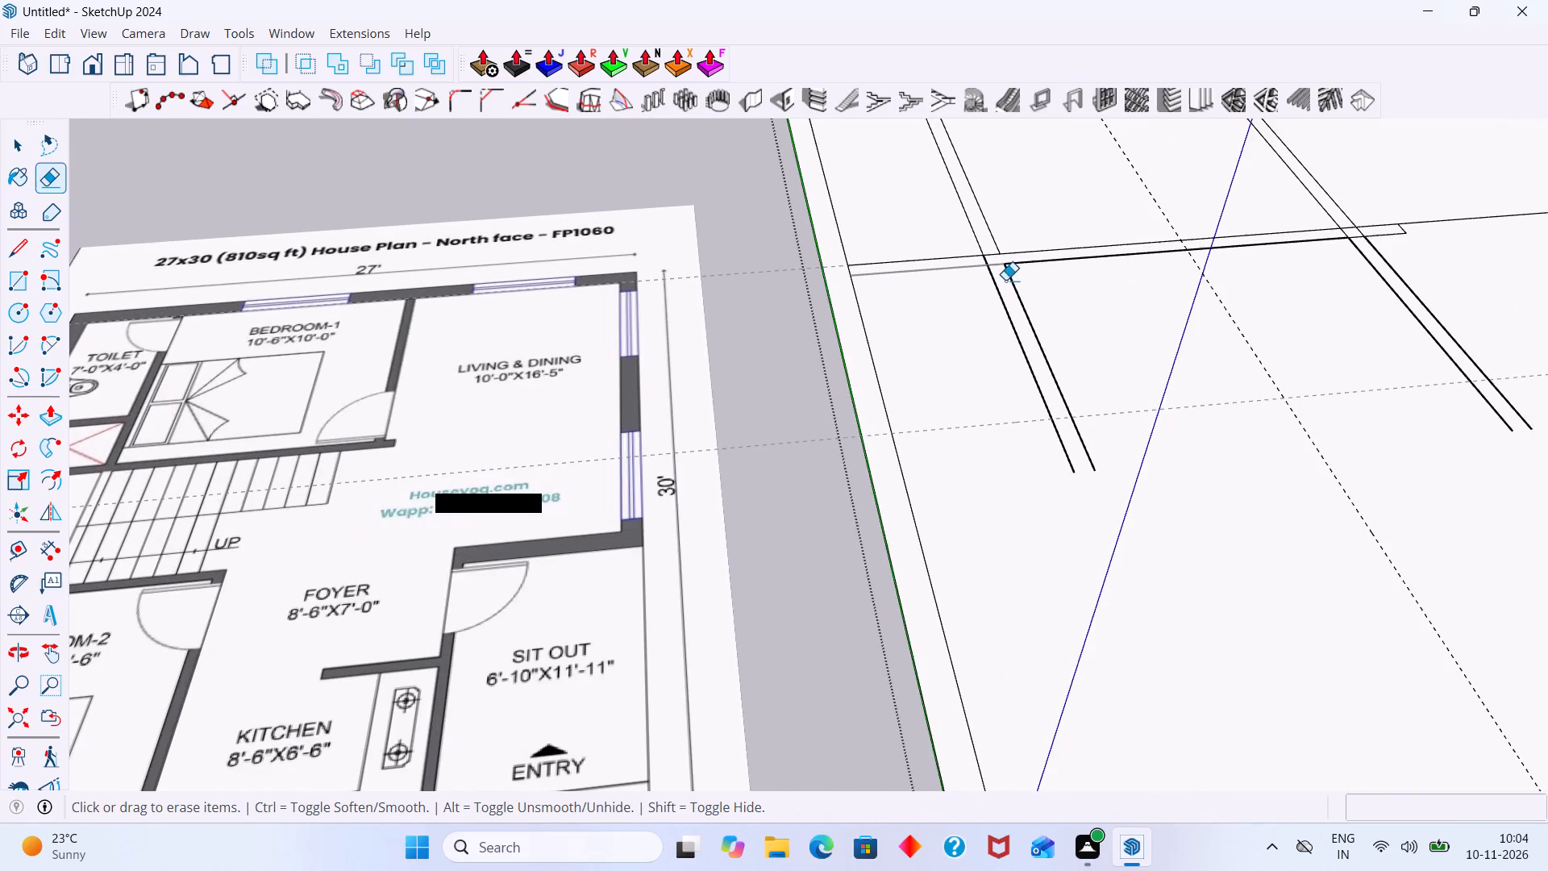
pyautogui.hotkey('ctrl', 'z')
pyautogui.hotkey('ctrl', 'z')
pyautogui.hotkey('ctrl', 'z')
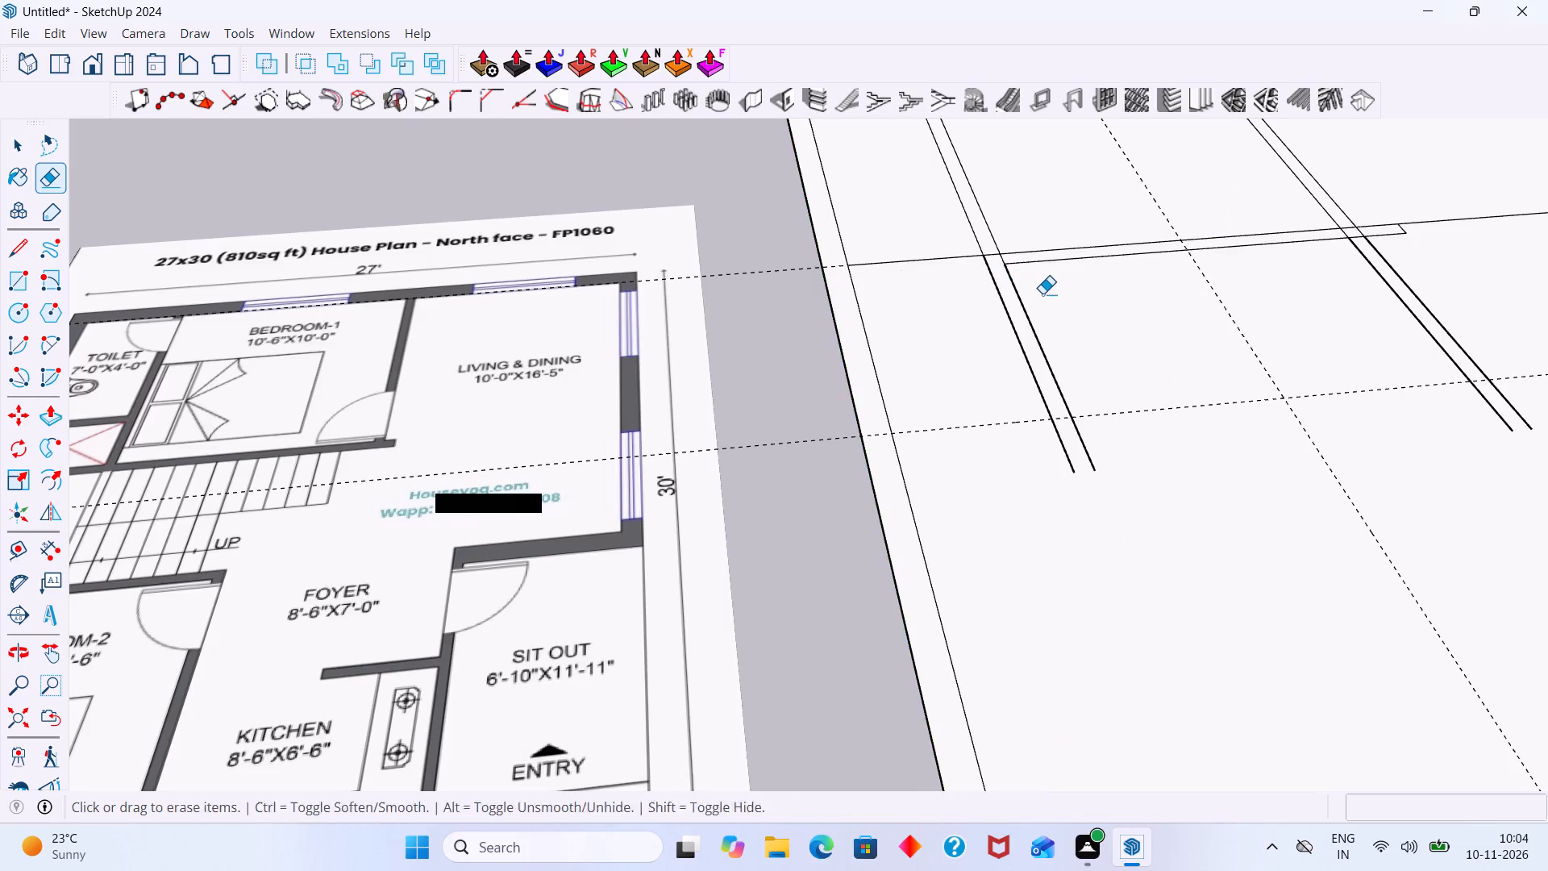
pyautogui.hotkey('ctrl', 'z')
pyautogui.hotkey('ctrl', 'z')
pyautogui.hotkey('ctrl', 'z')
pyautogui.hotkey('ctrl', 'z')
pyautogui.hotkey('ctrl', 'z')
# Inside the outer-wall group, draw a 4' line along the Bedroom-1 depth guide from the toilet-side partition to the green-axis wall's inner edge.
pyautogui.scroll(-4, 1042, 294)
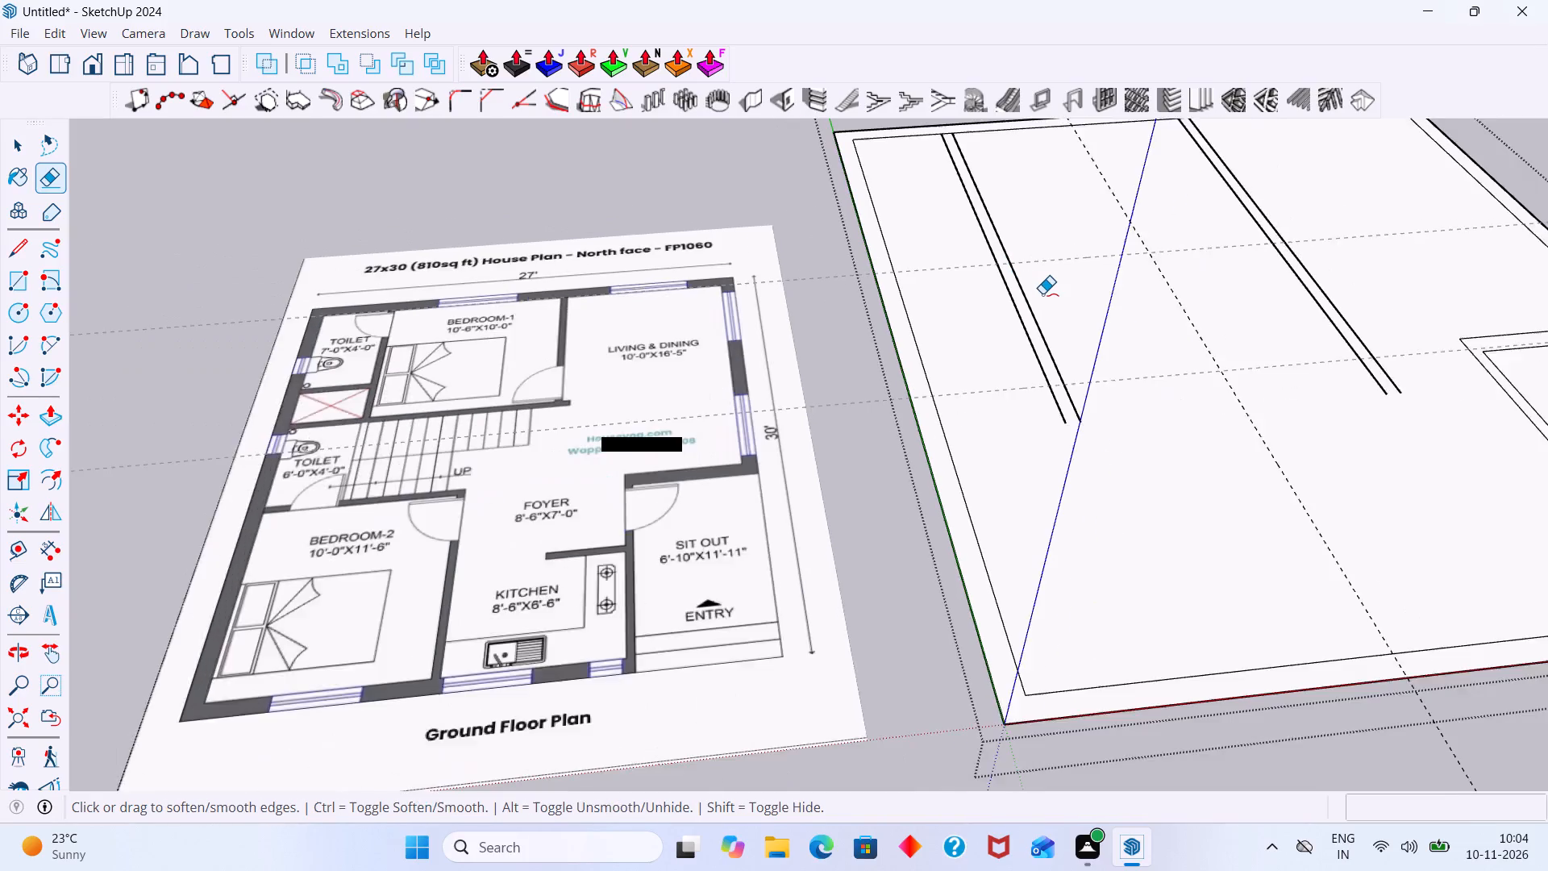
pyautogui.press('space')
pyautogui.click(1280, 214)
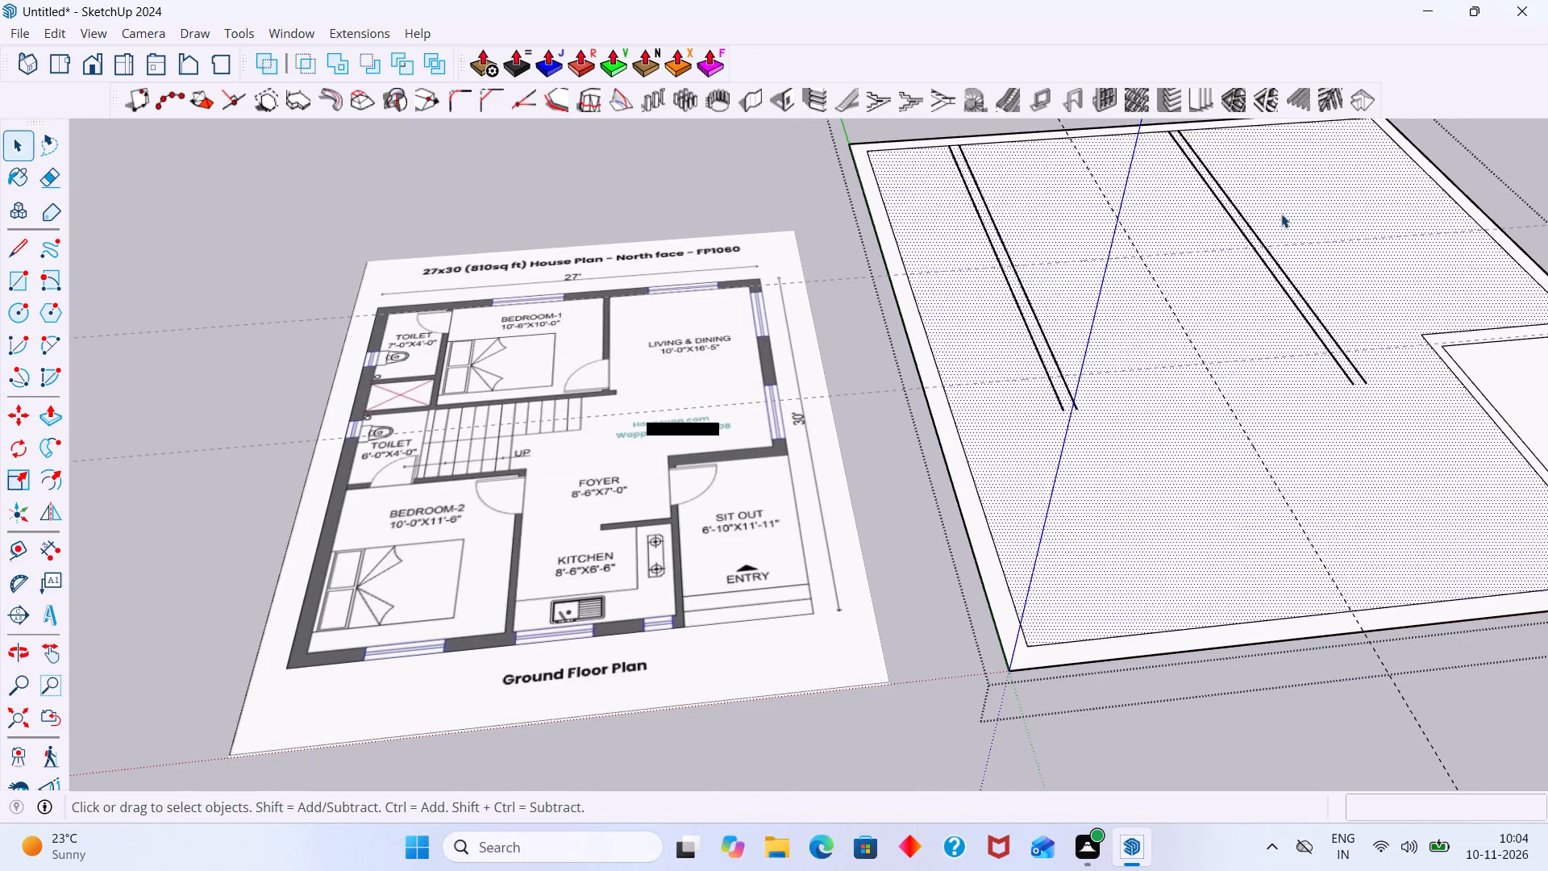
pyautogui.scroll(-3, 1275, 219)
pyautogui.click(1462, 143)
pyautogui.scroll(3, 1073, 287)
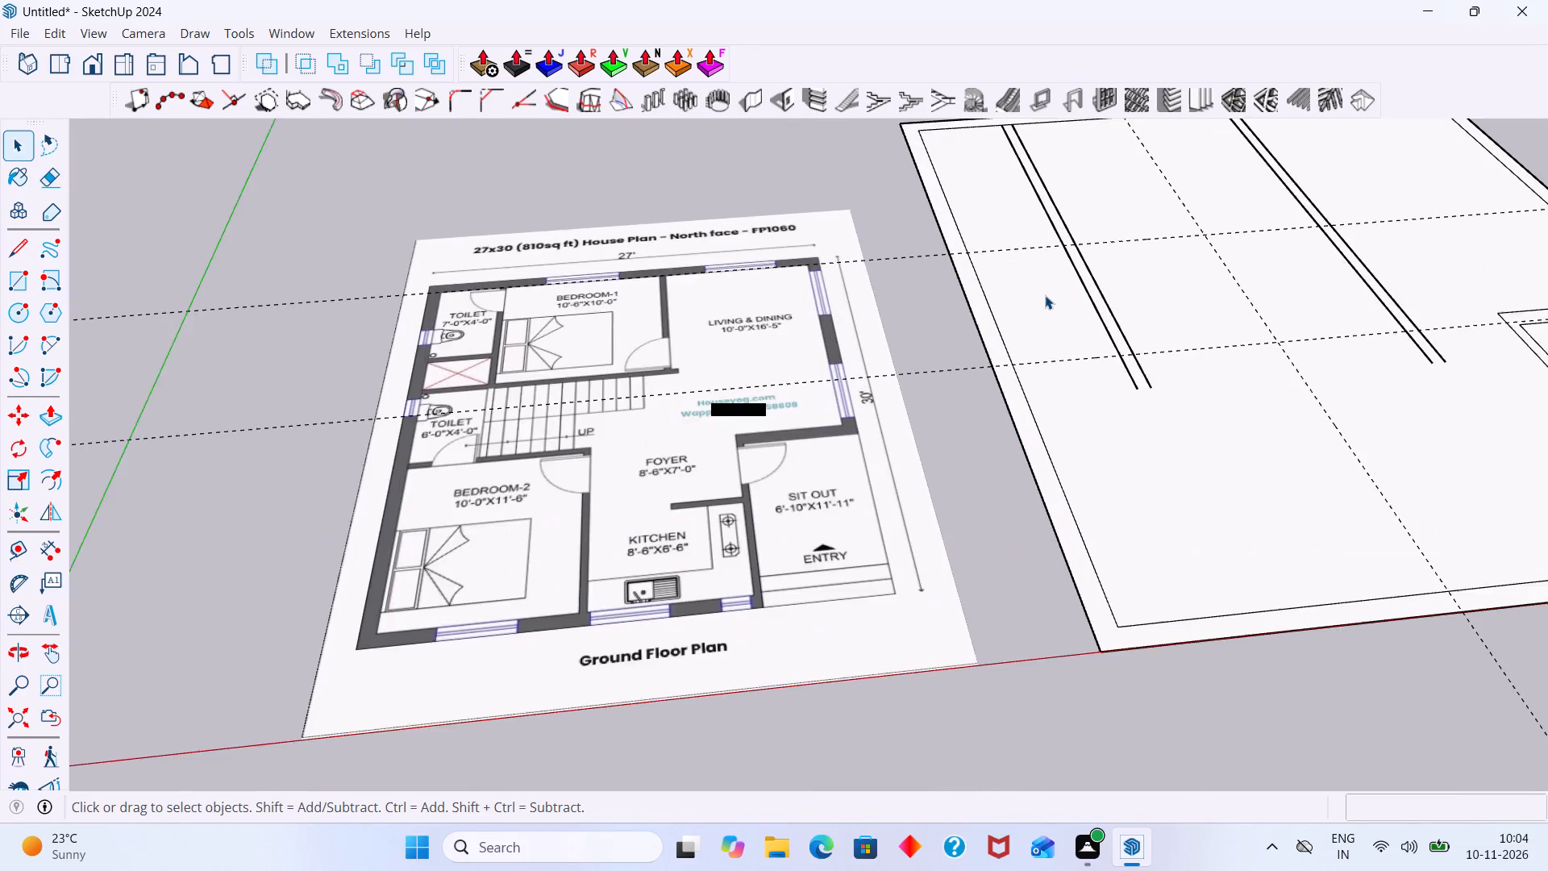
pyautogui.doubleClick(1045, 295)
pyautogui.click(1044, 295)
pyautogui.click(1044, 297)
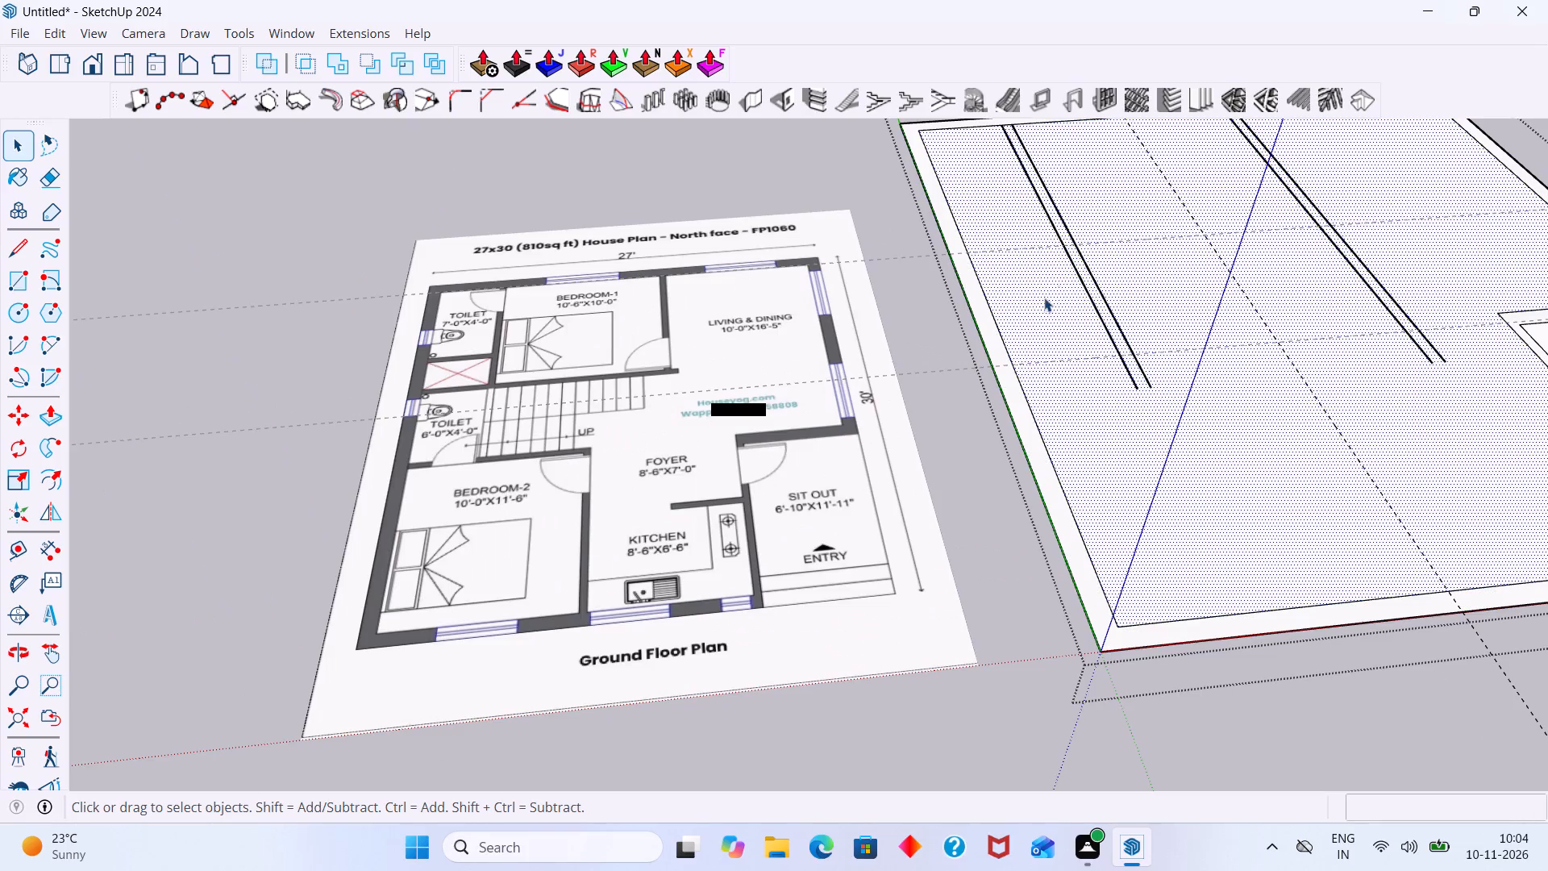
pyautogui.click(1076, 262)
pyautogui.click(1034, 286)
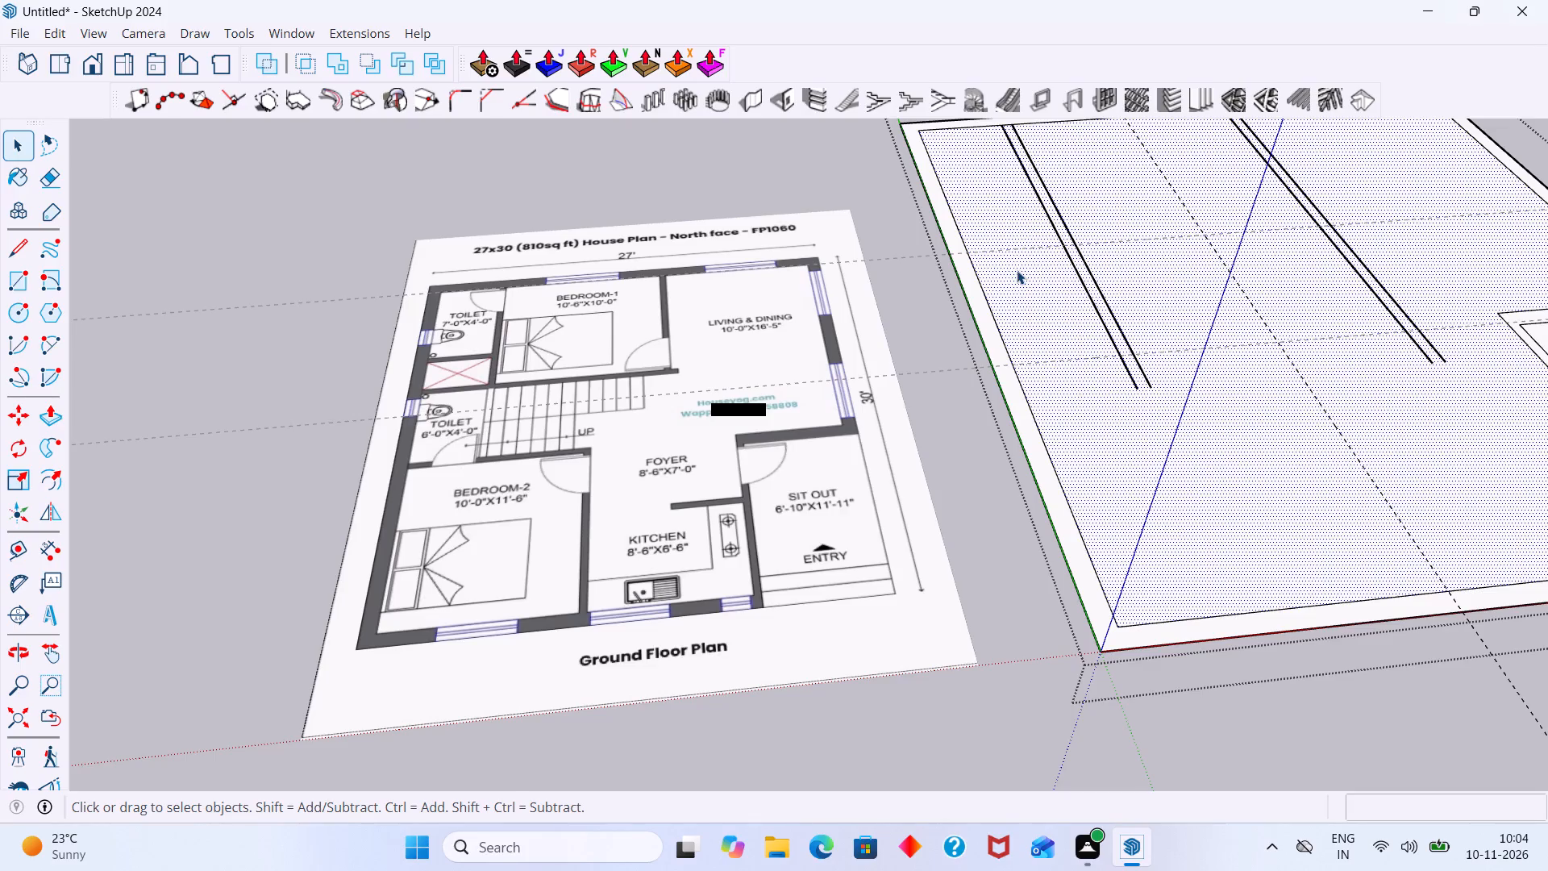
pyautogui.press('l')
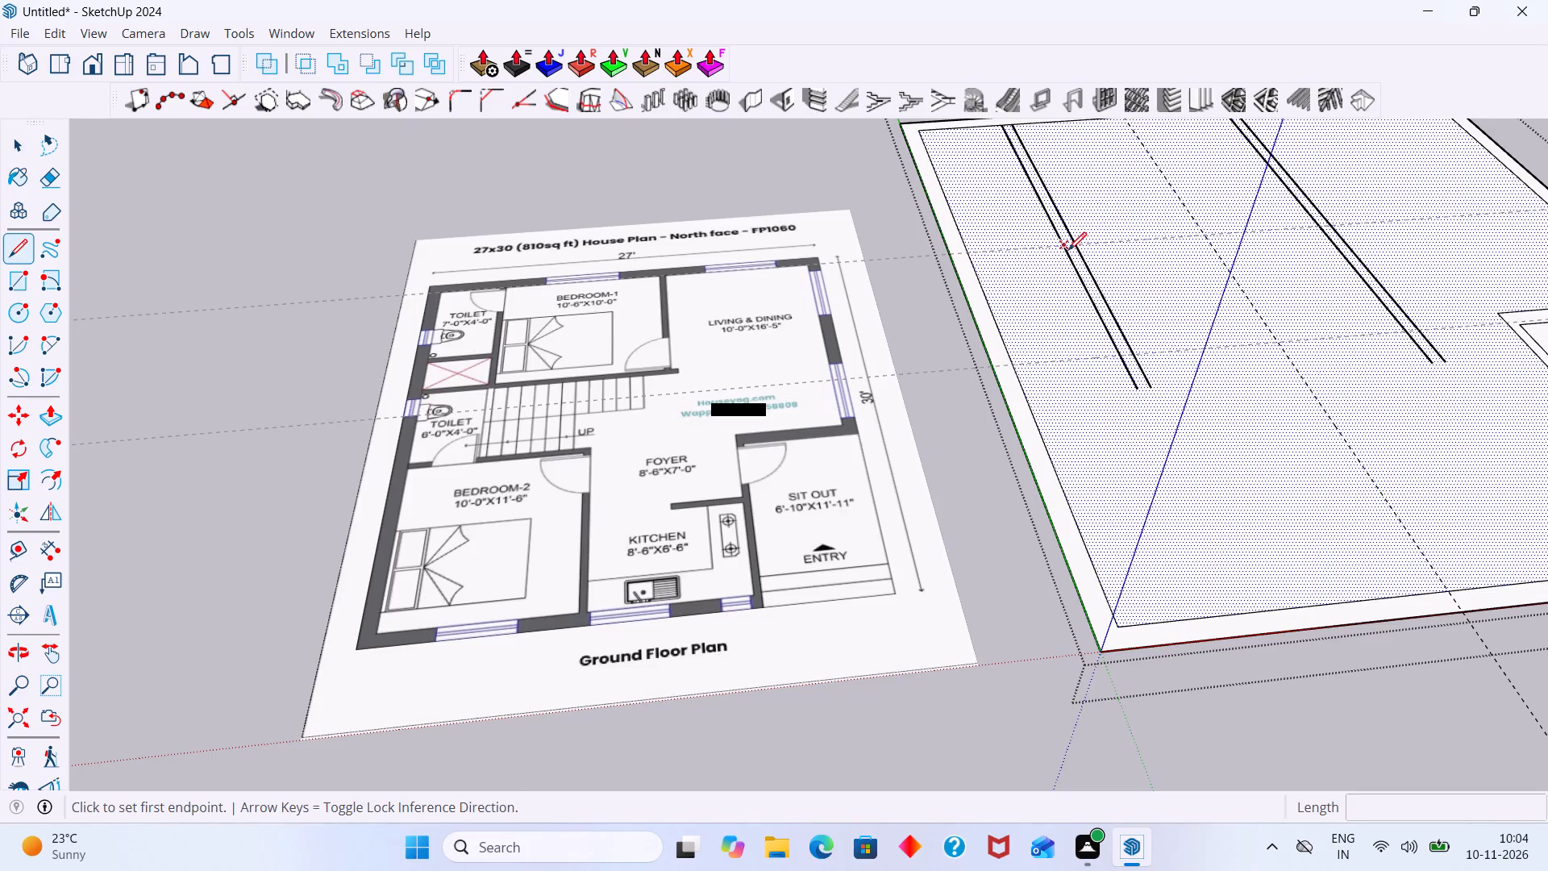
pyautogui.click(1061, 247)
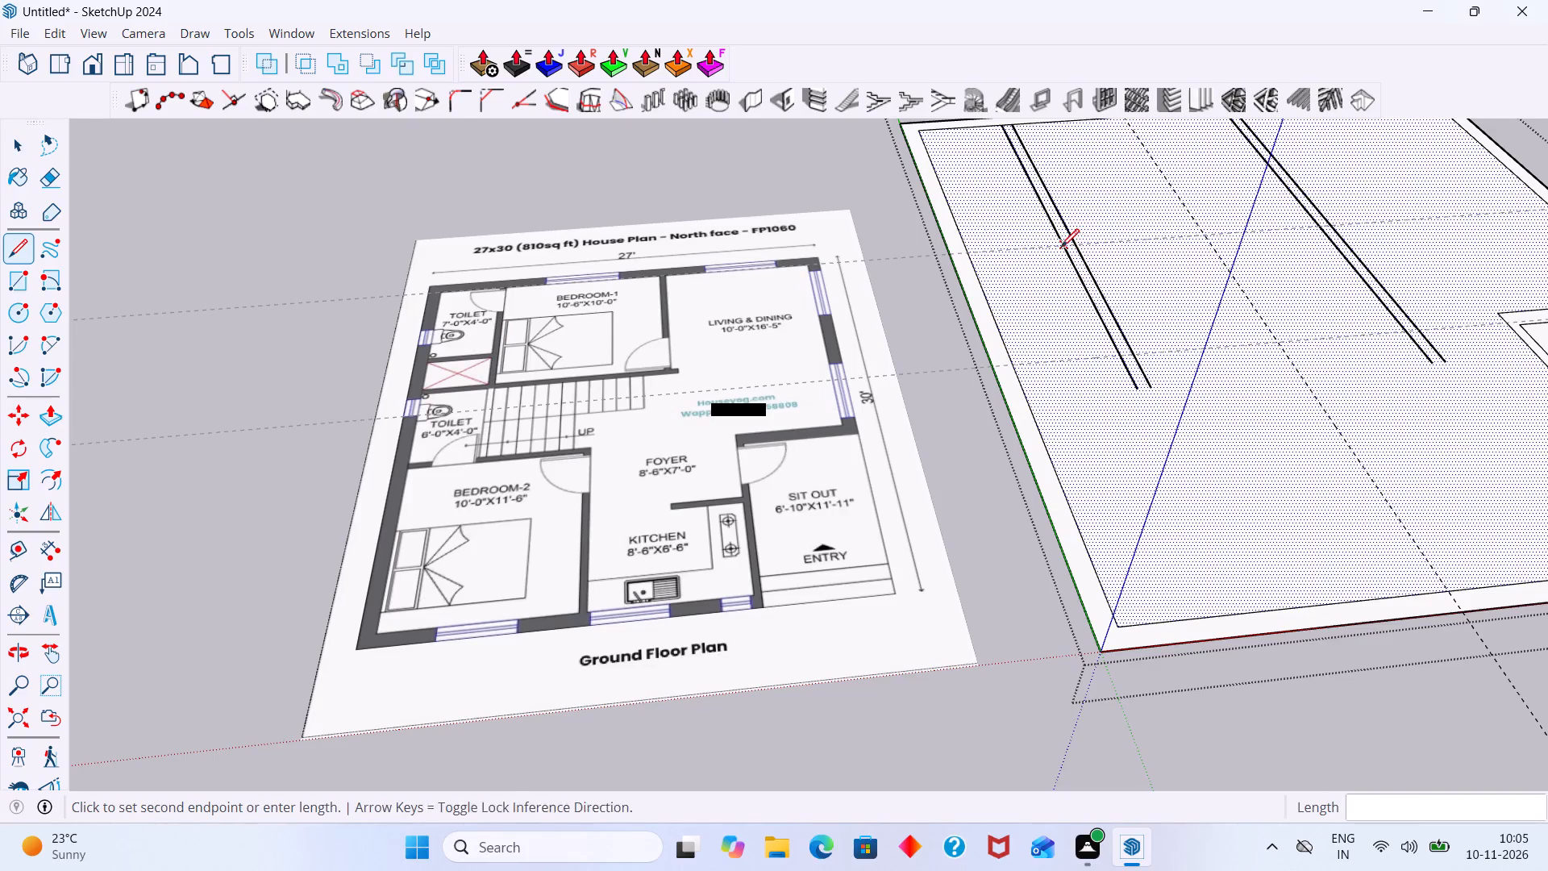
pyautogui.click(970, 255)
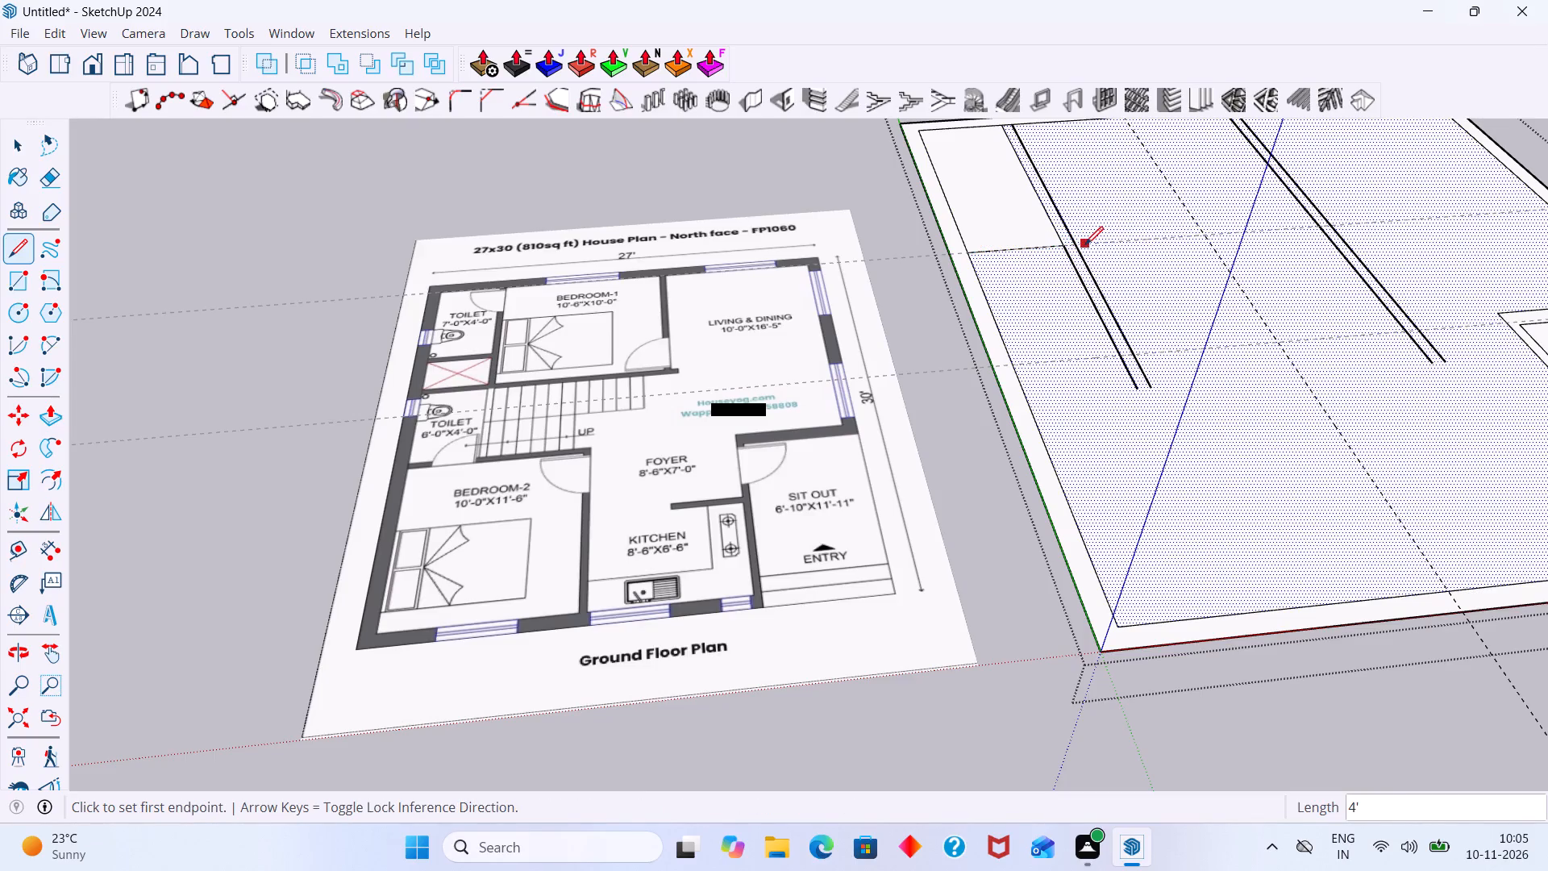
# Continue the cross line 21'6" along the Bedroom-1 depth guide from the toilet-side partition to the opposite outer wall's inner edge.
pyautogui.scroll(2, 1084, 246)
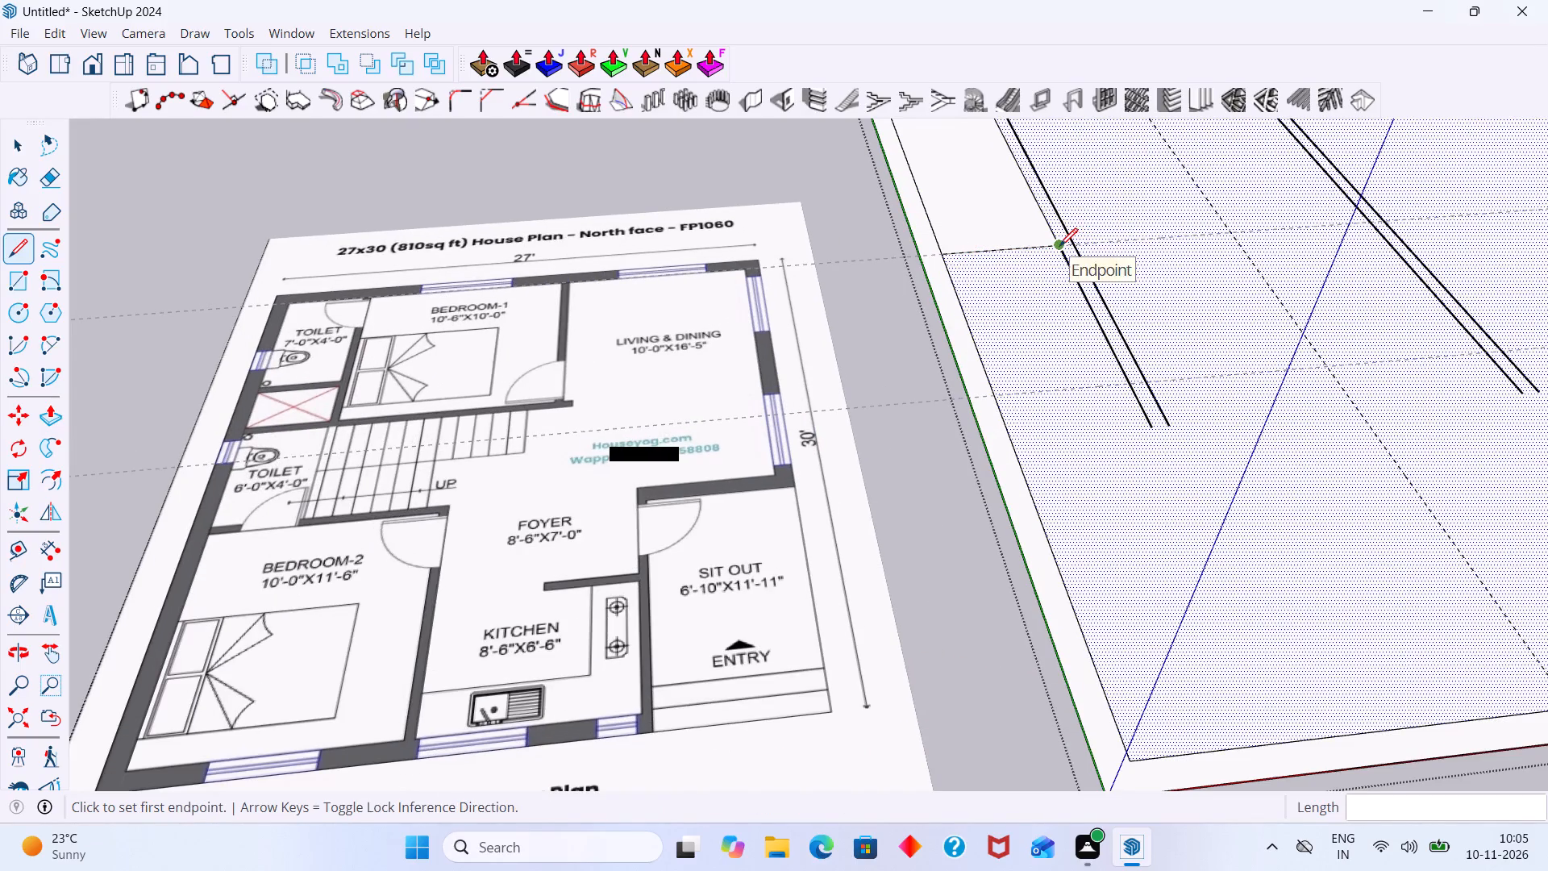
pyautogui.click(1059, 246)
pyautogui.scroll(-2, 1213, 227)
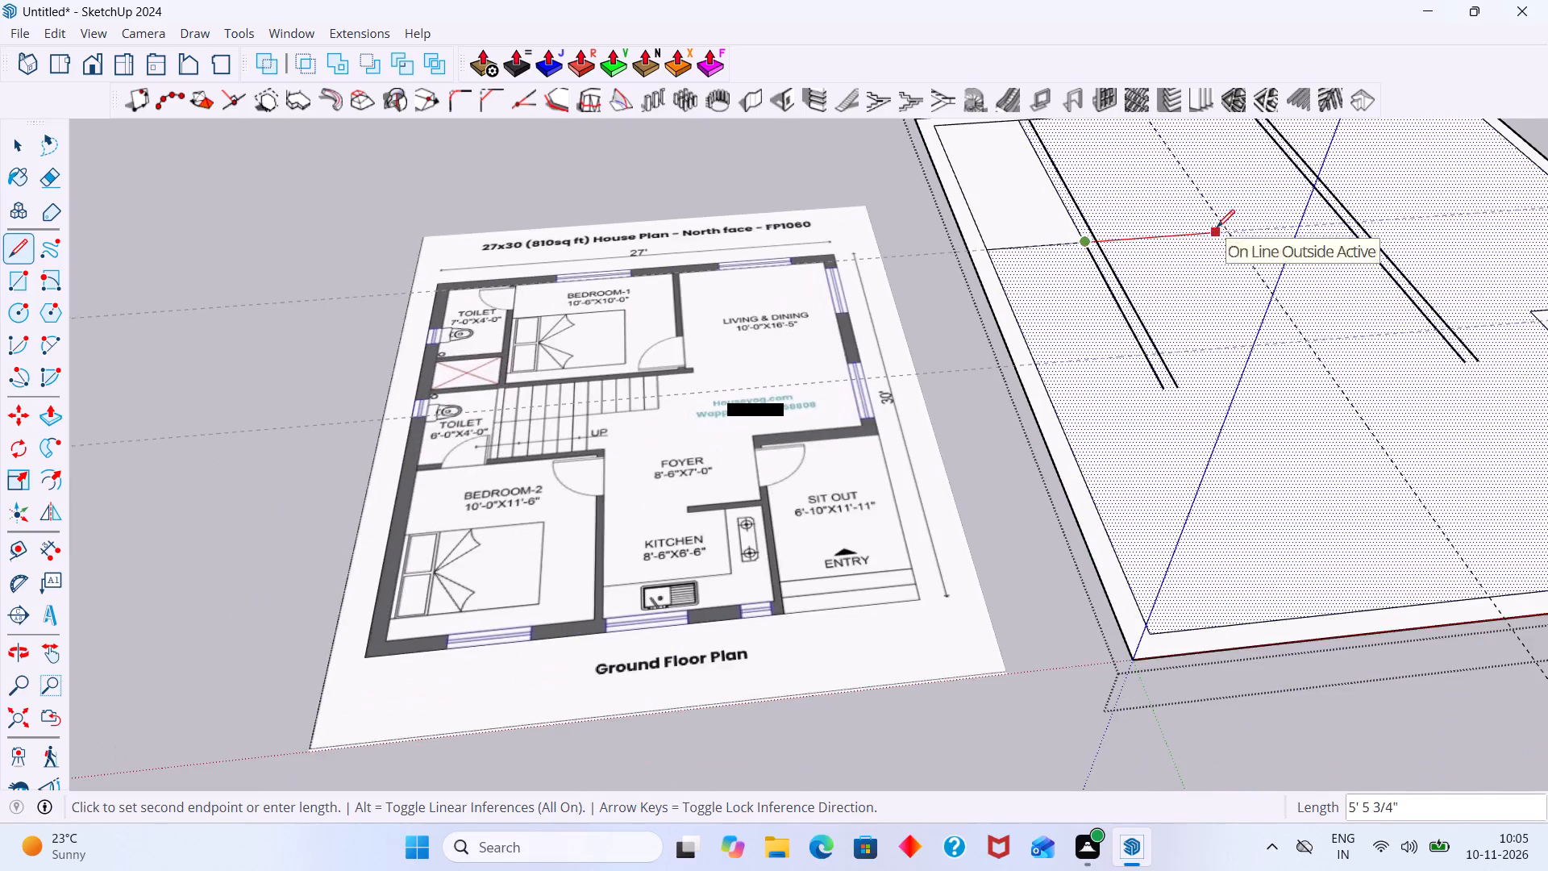
pyautogui.keyDown('shift'); pyautogui.moveTo(1203, 232); pyautogui.dragTo(1051, 260, button='middle'); pyautogui.keyUp('shift')
pyautogui.scroll(3, 1298, 236)
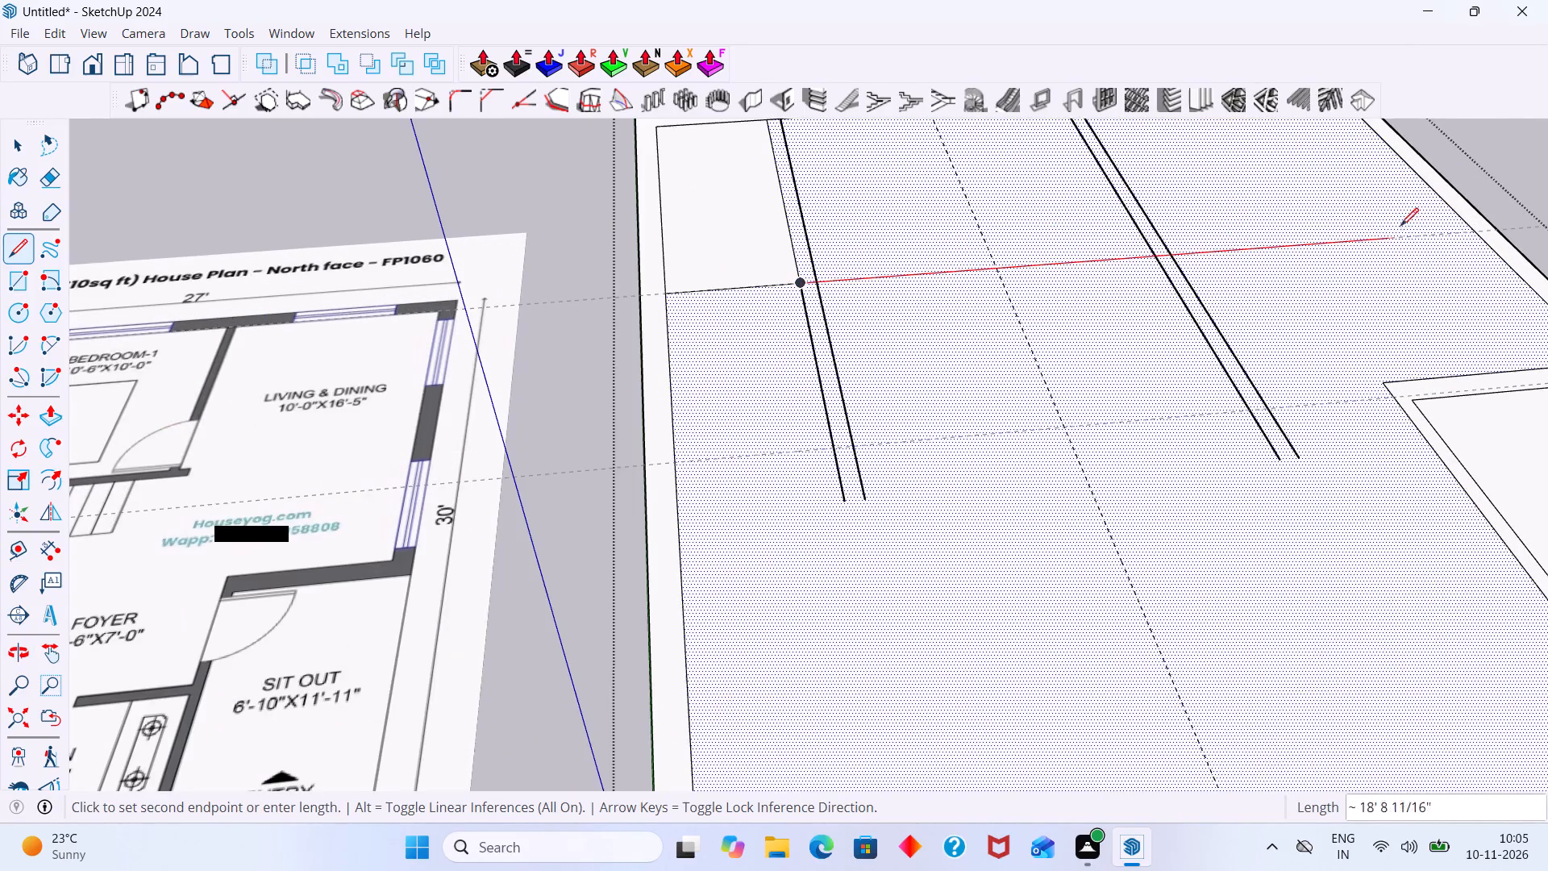
pyautogui.click(1474, 233)
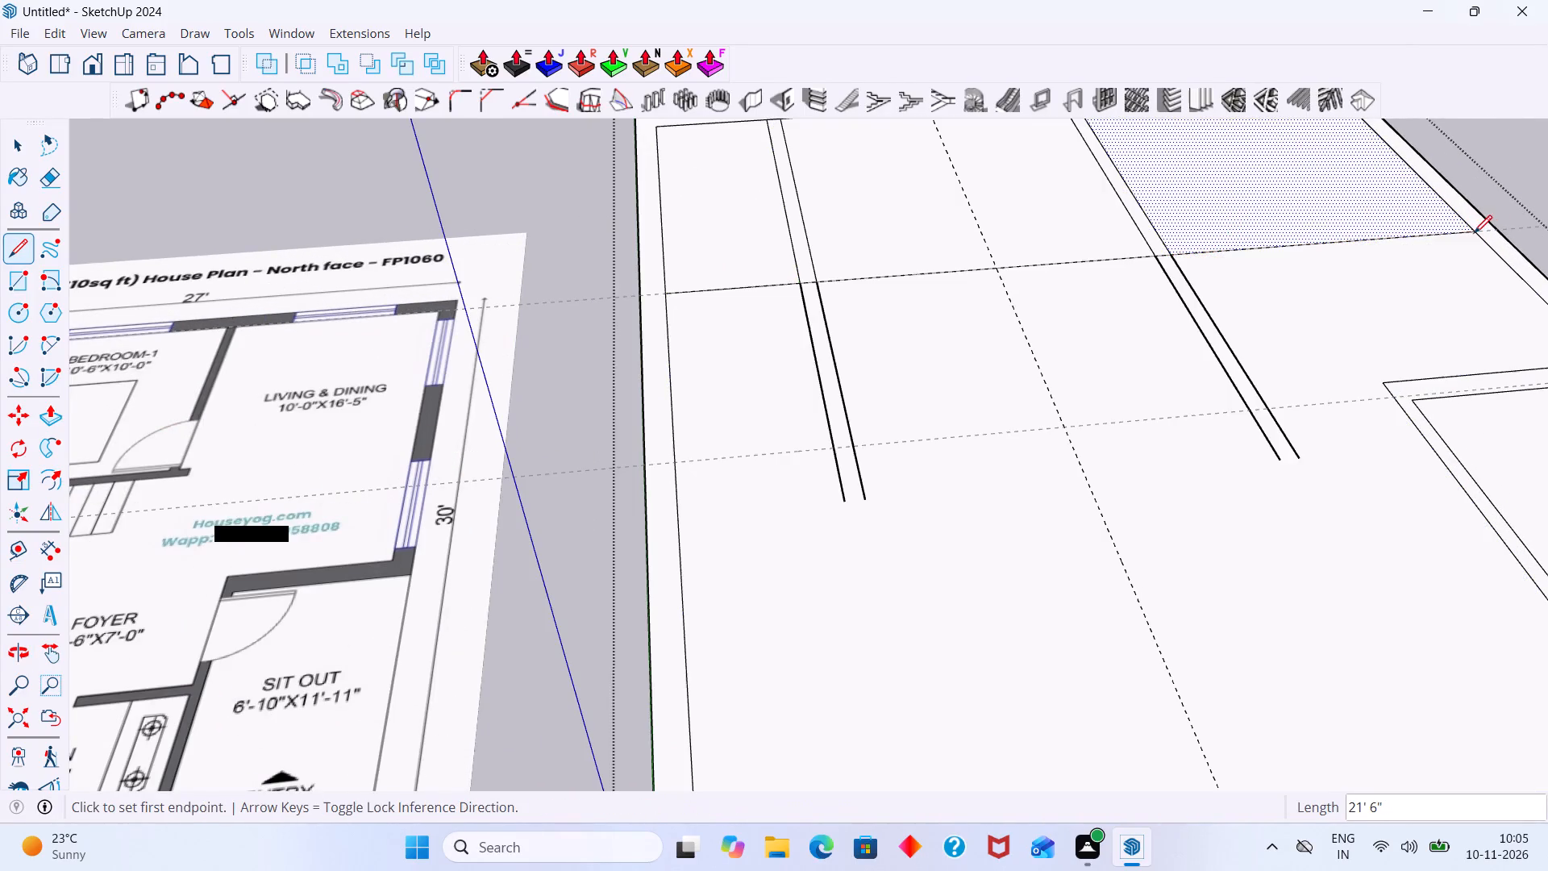
# Copy the cross line's segment between the two lengthwise partitions 6" toward the front of the house.
pyautogui.press('space')
pyautogui.click(1088, 260)
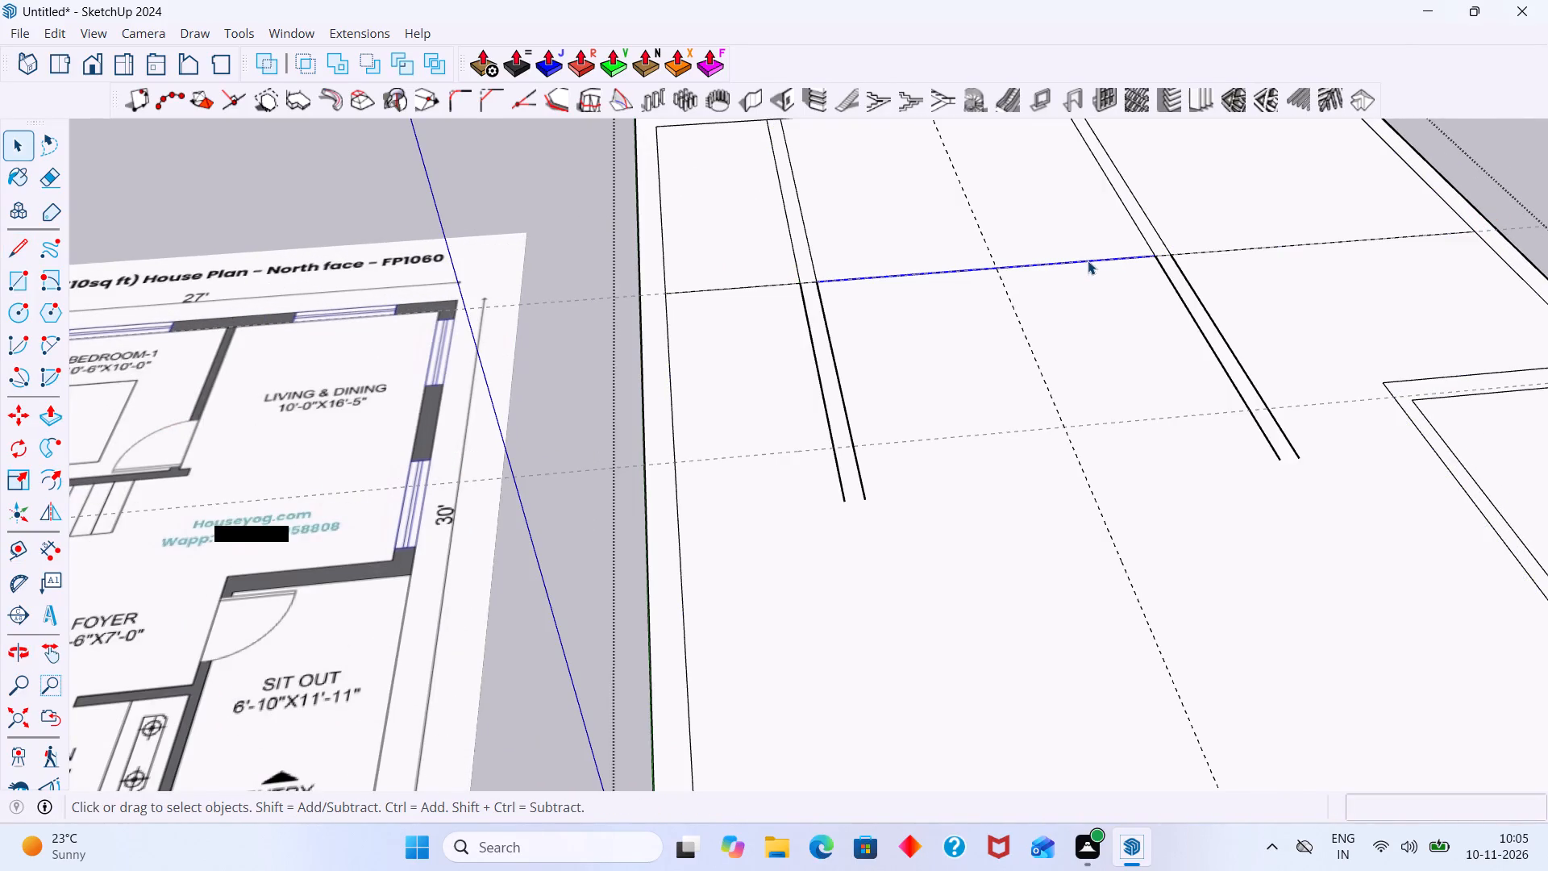
pyautogui.doubleClick(1088, 291)
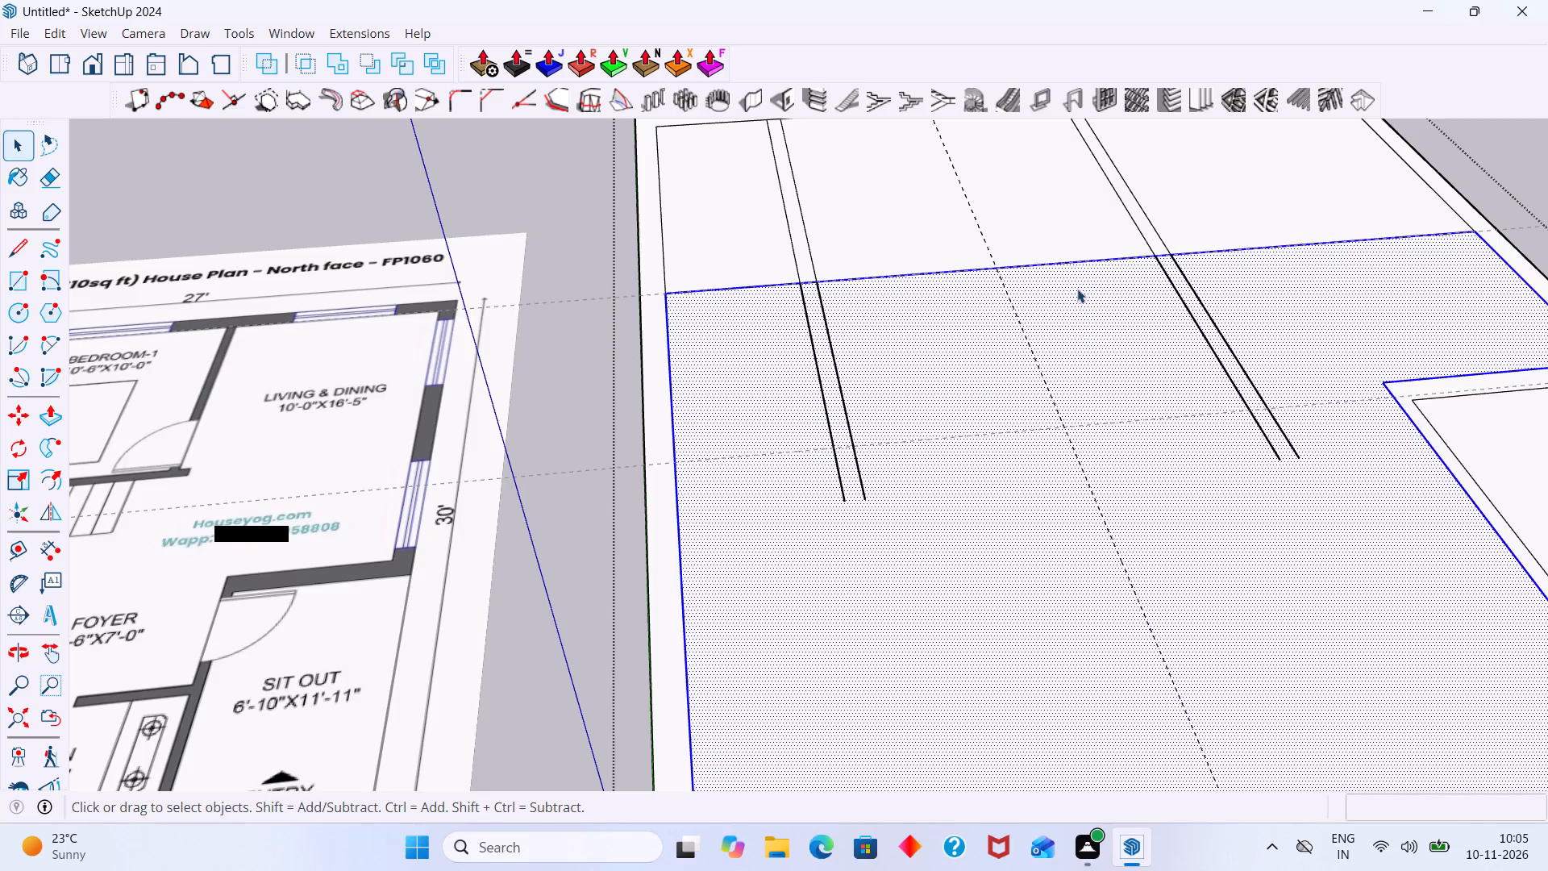
pyautogui.click(1077, 289)
pyautogui.click(1077, 289)
pyautogui.click(1069, 276)
pyautogui.click(1059, 262)
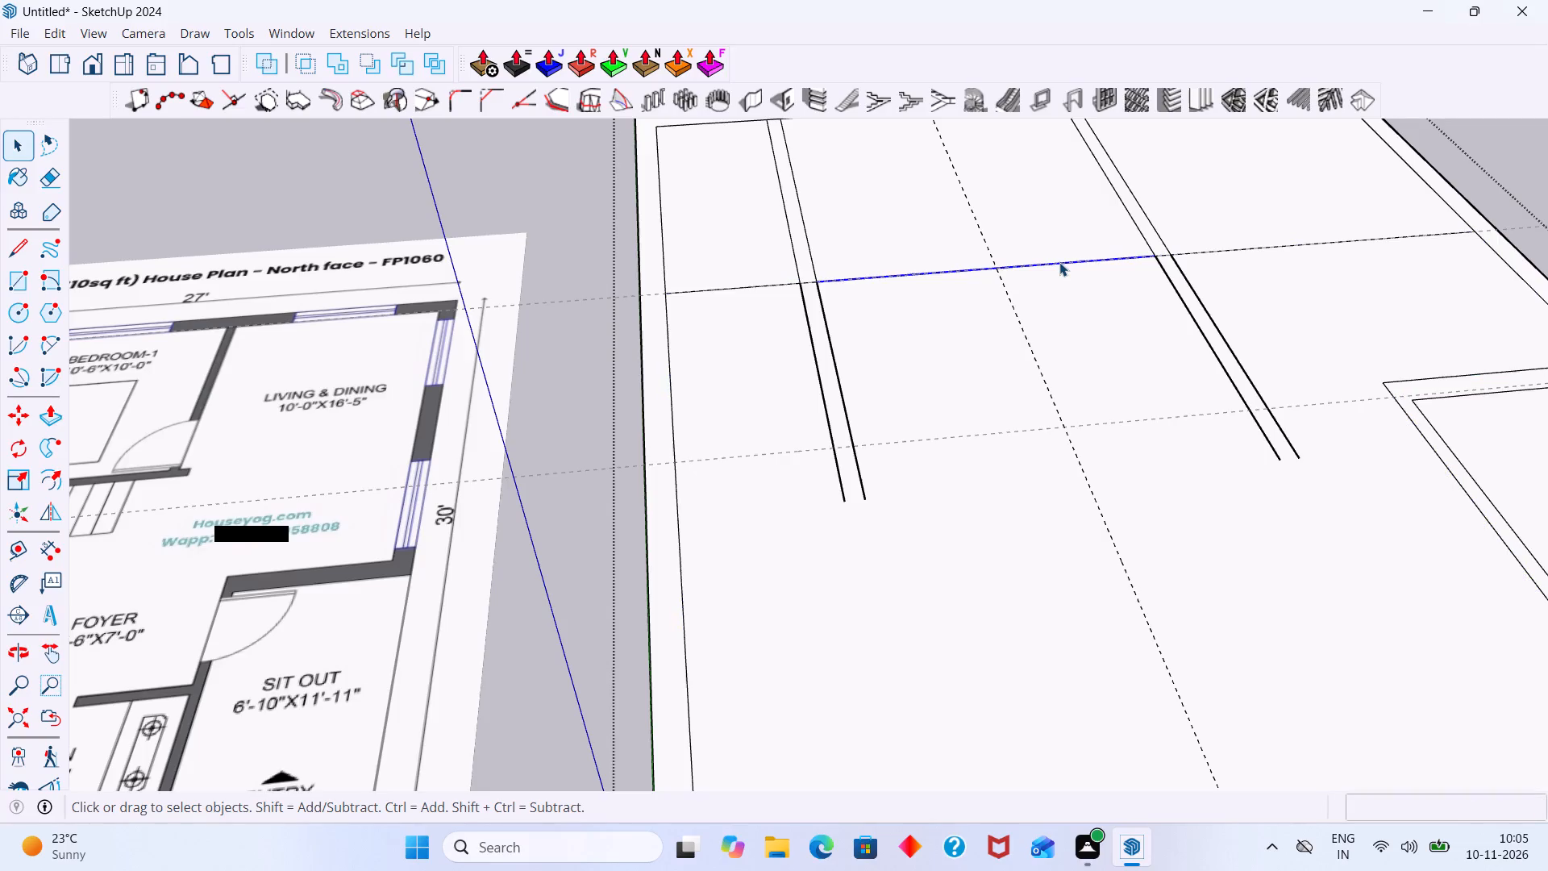
pyautogui.press('m')
pyautogui.click(1059, 262)
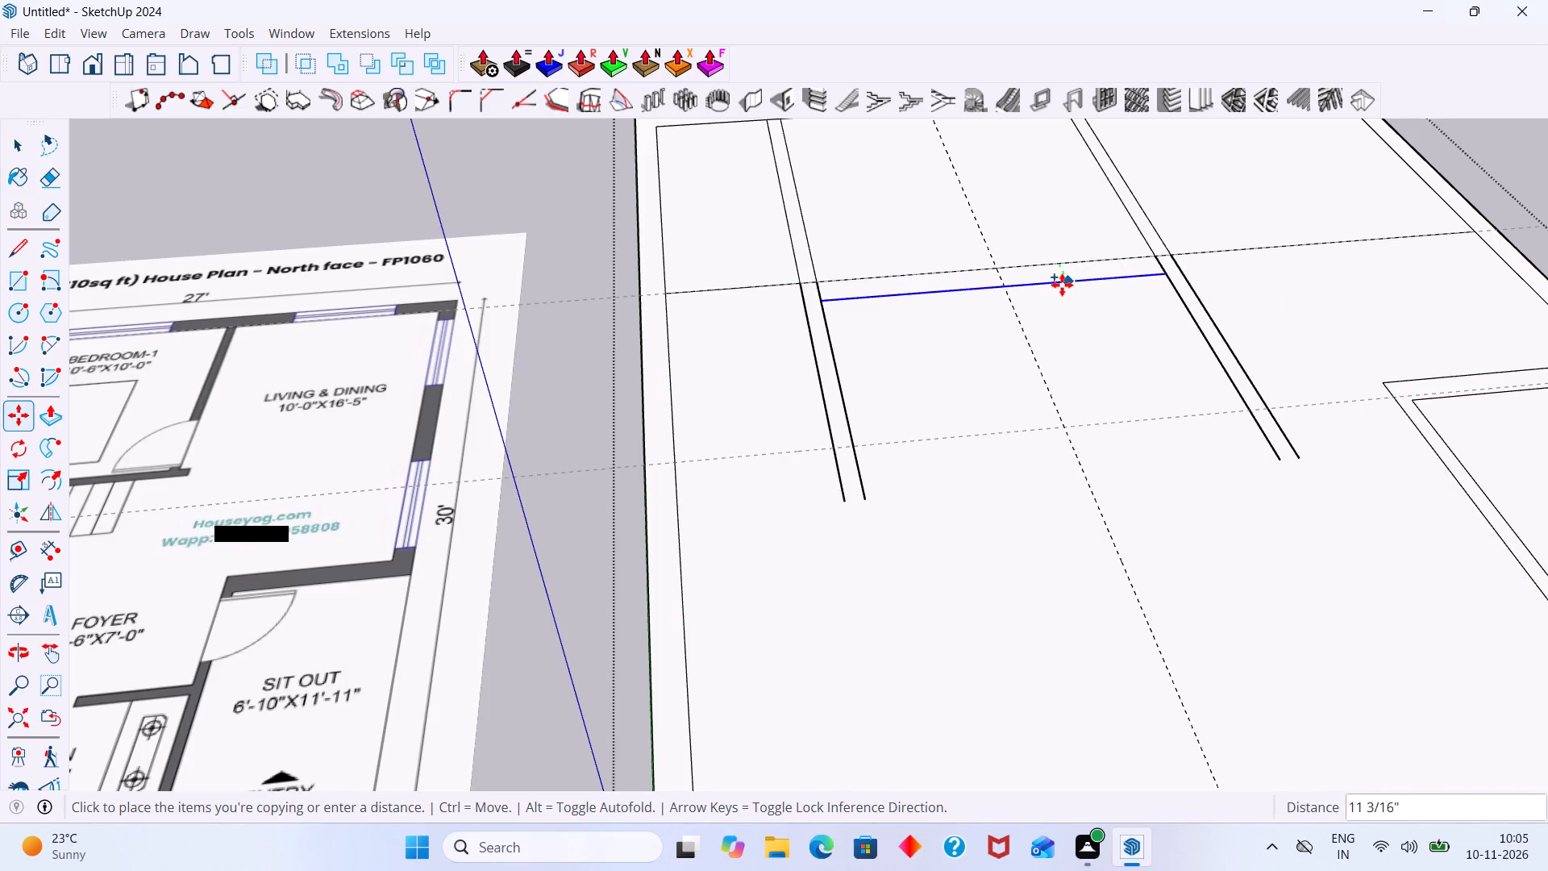
pyautogui.write('6"')
pyautogui.press('Return')
pyautogui.press('space')
pyautogui.click(1074, 290)
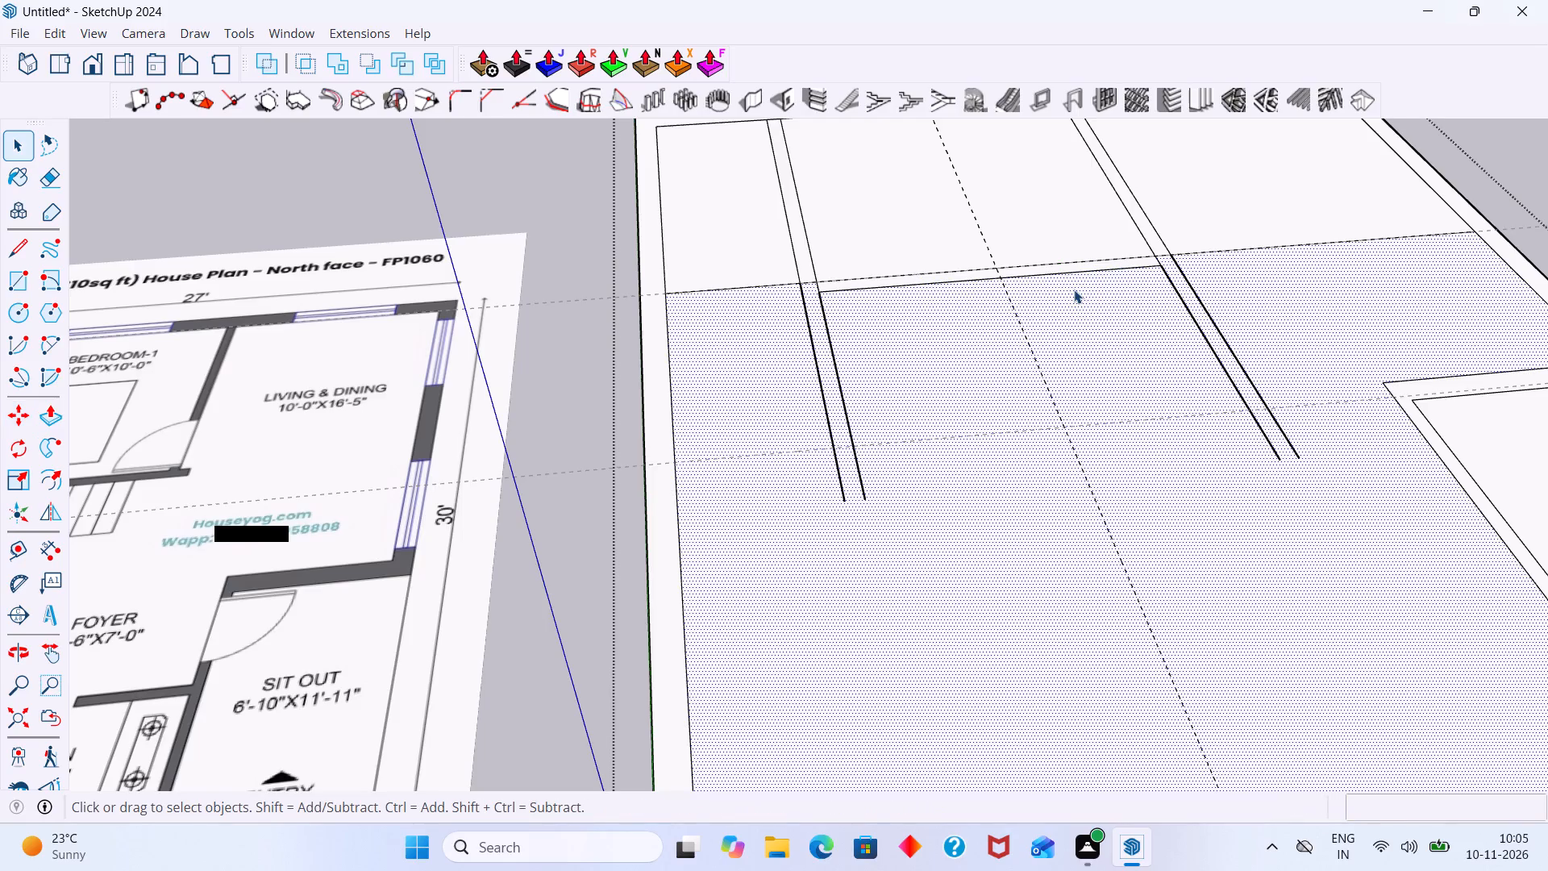
# Draw a 10'6" line from the copied edge's living-room end to the inner edge of the opposite outer wall.
pyautogui.press('l')
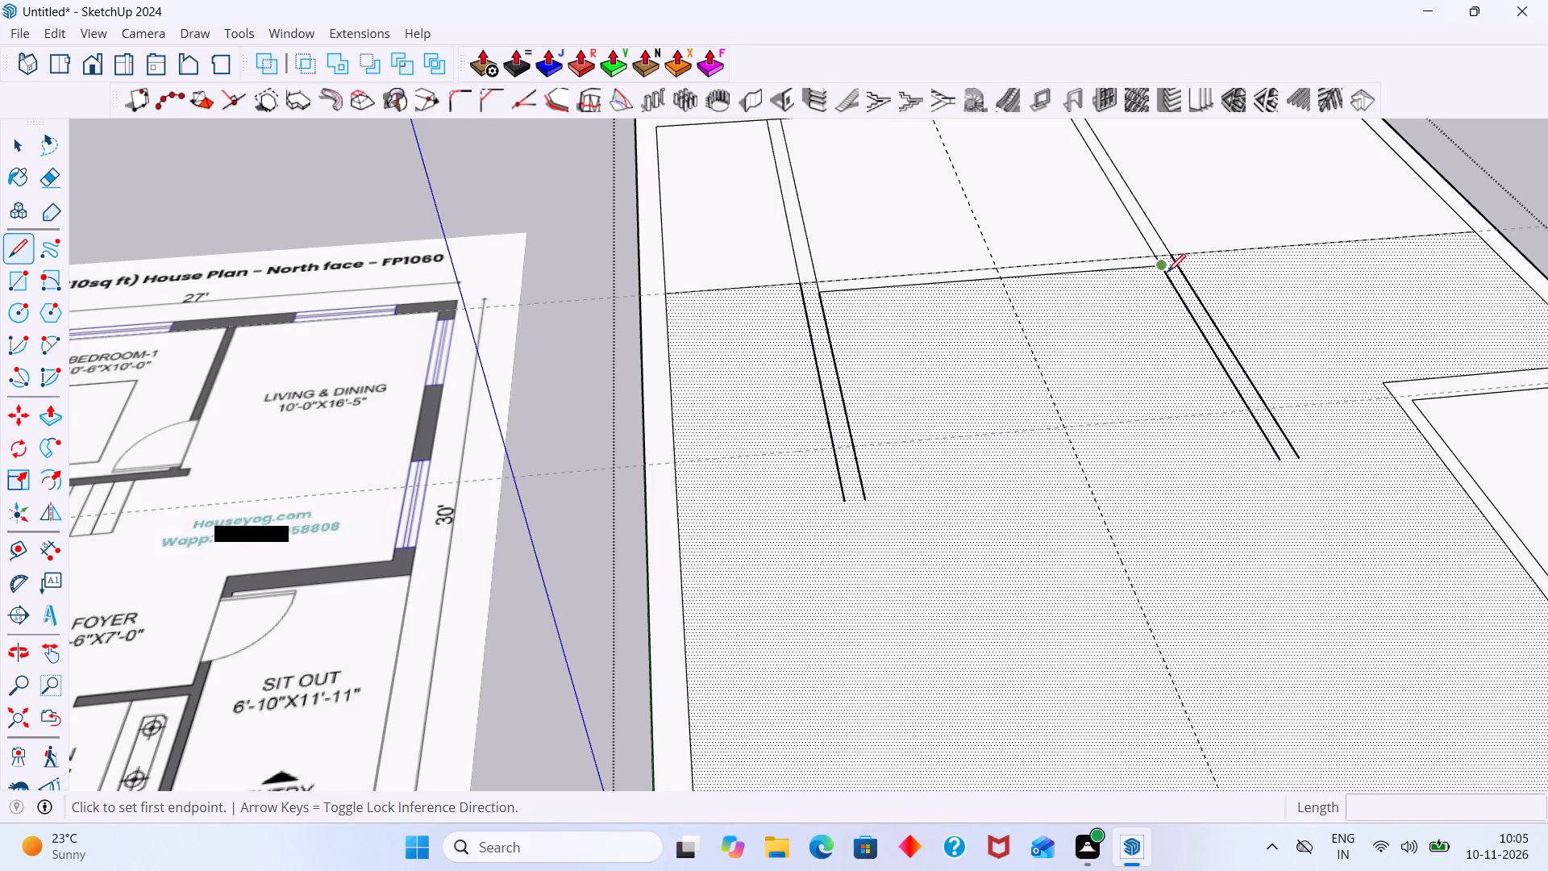
pyautogui.scroll(-3, 1197, 249)
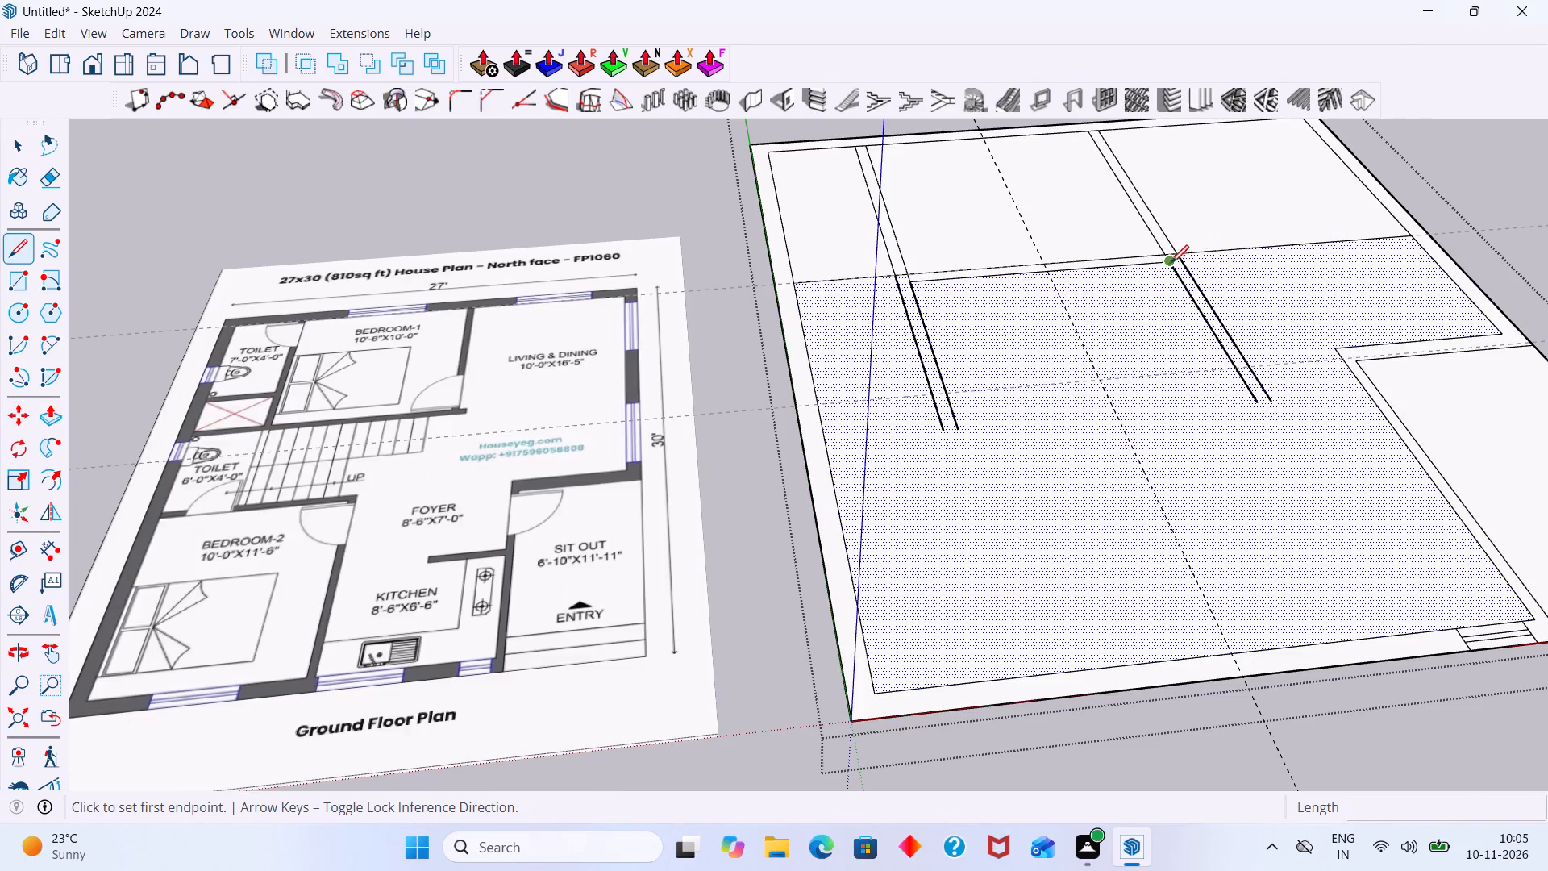
pyautogui.click(1169, 264)
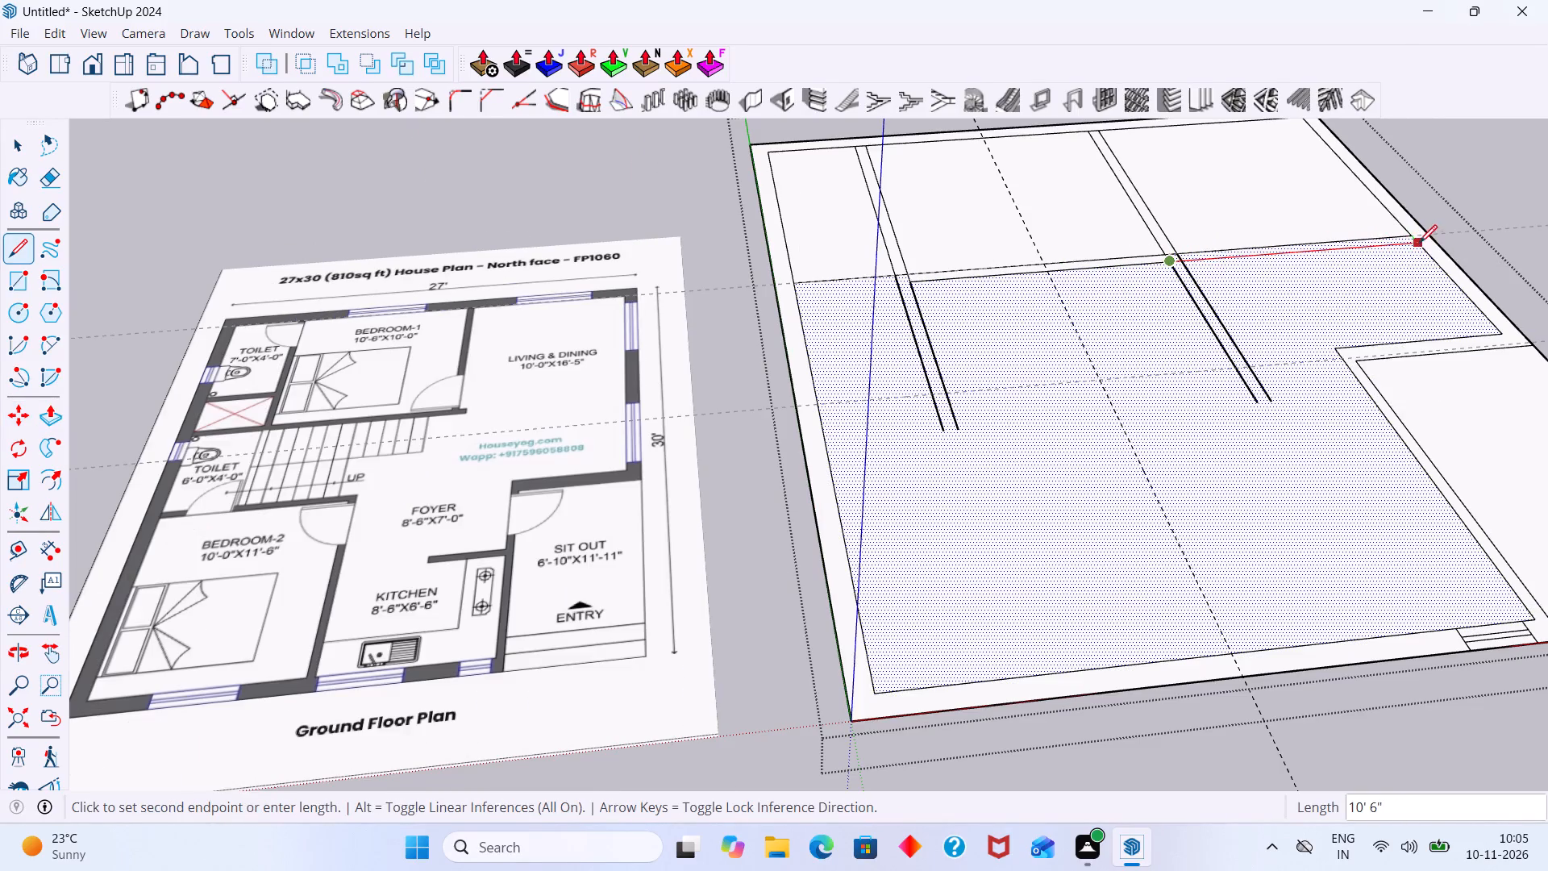
pyautogui.scroll(5, 1411, 246)
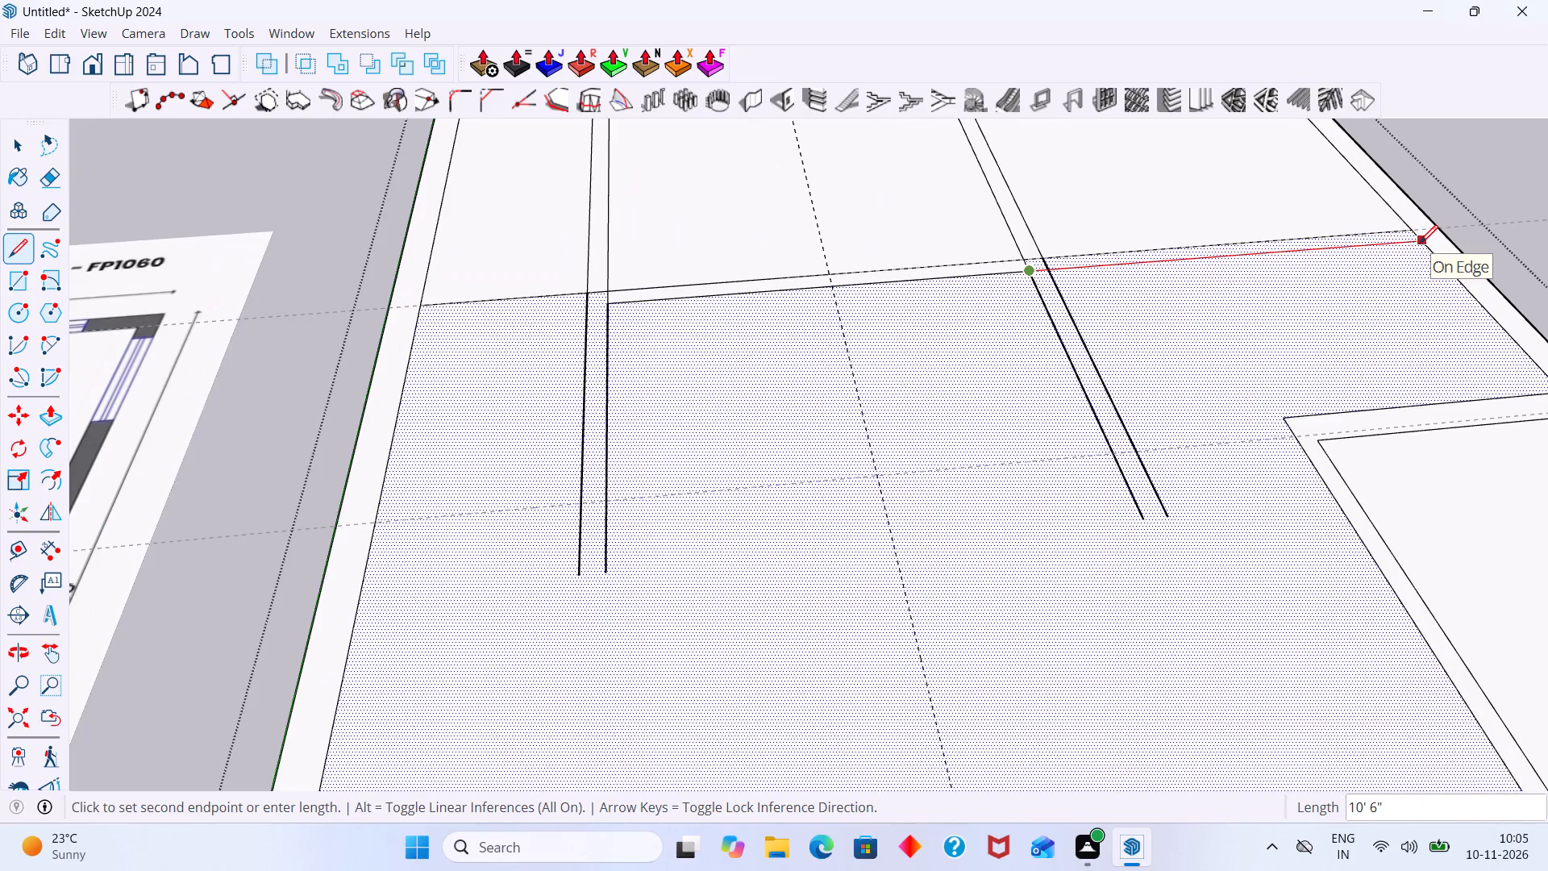
pyautogui.click(1420, 243)
pyautogui.press('space')
# Draw a 4'6" line from the copied edge's toilet-side end to the inner edge of the green-axis outer wall.
pyautogui.scroll(-3, 1221, 279)
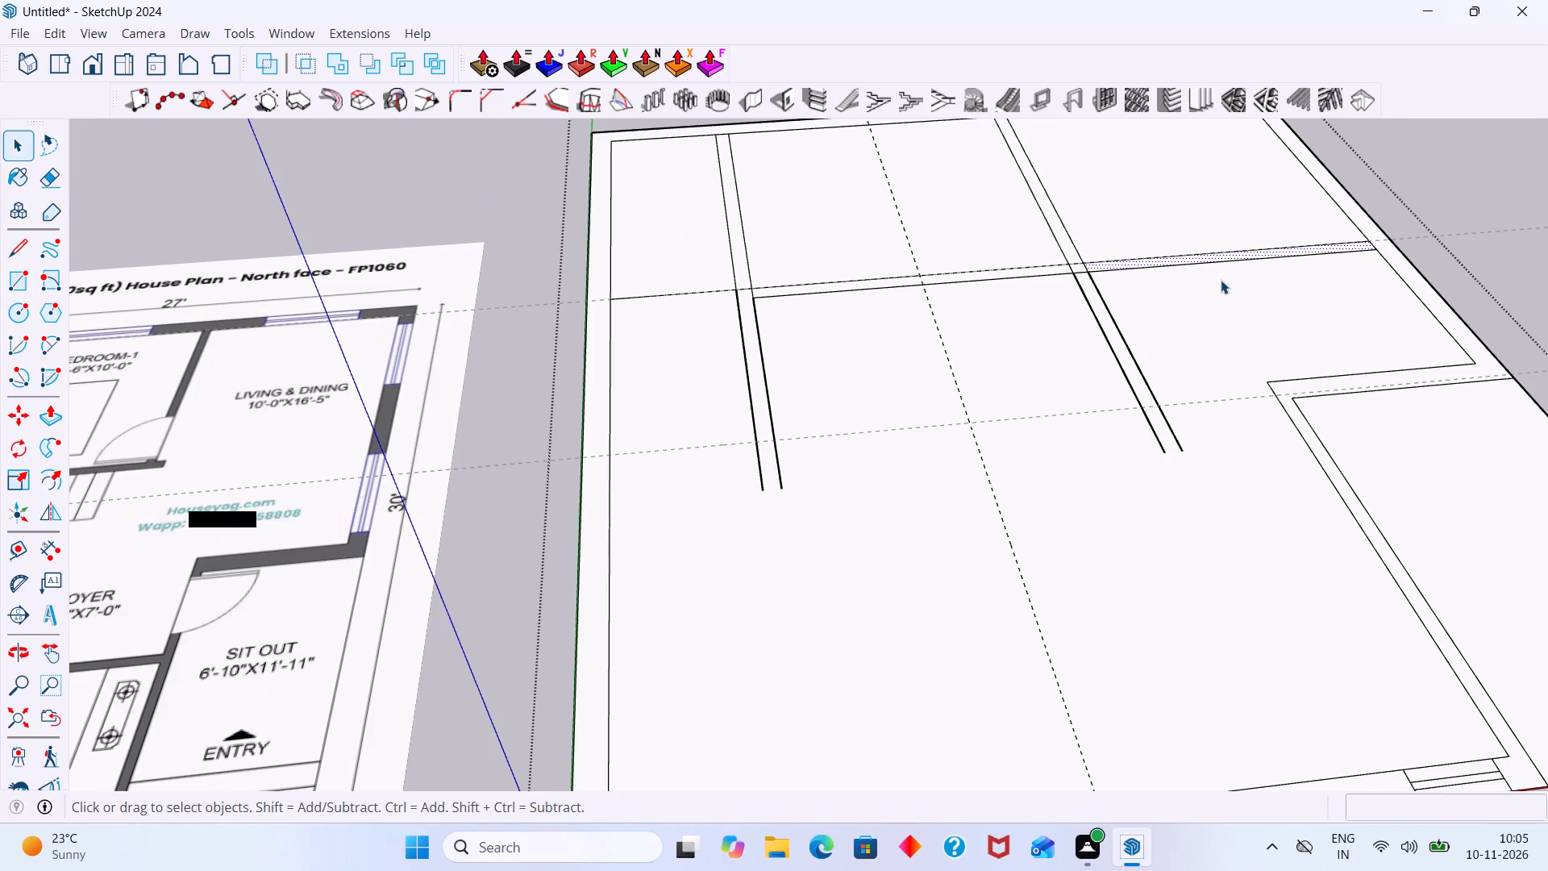
pyautogui.press('l')
pyautogui.scroll(-4, 1131, 281)
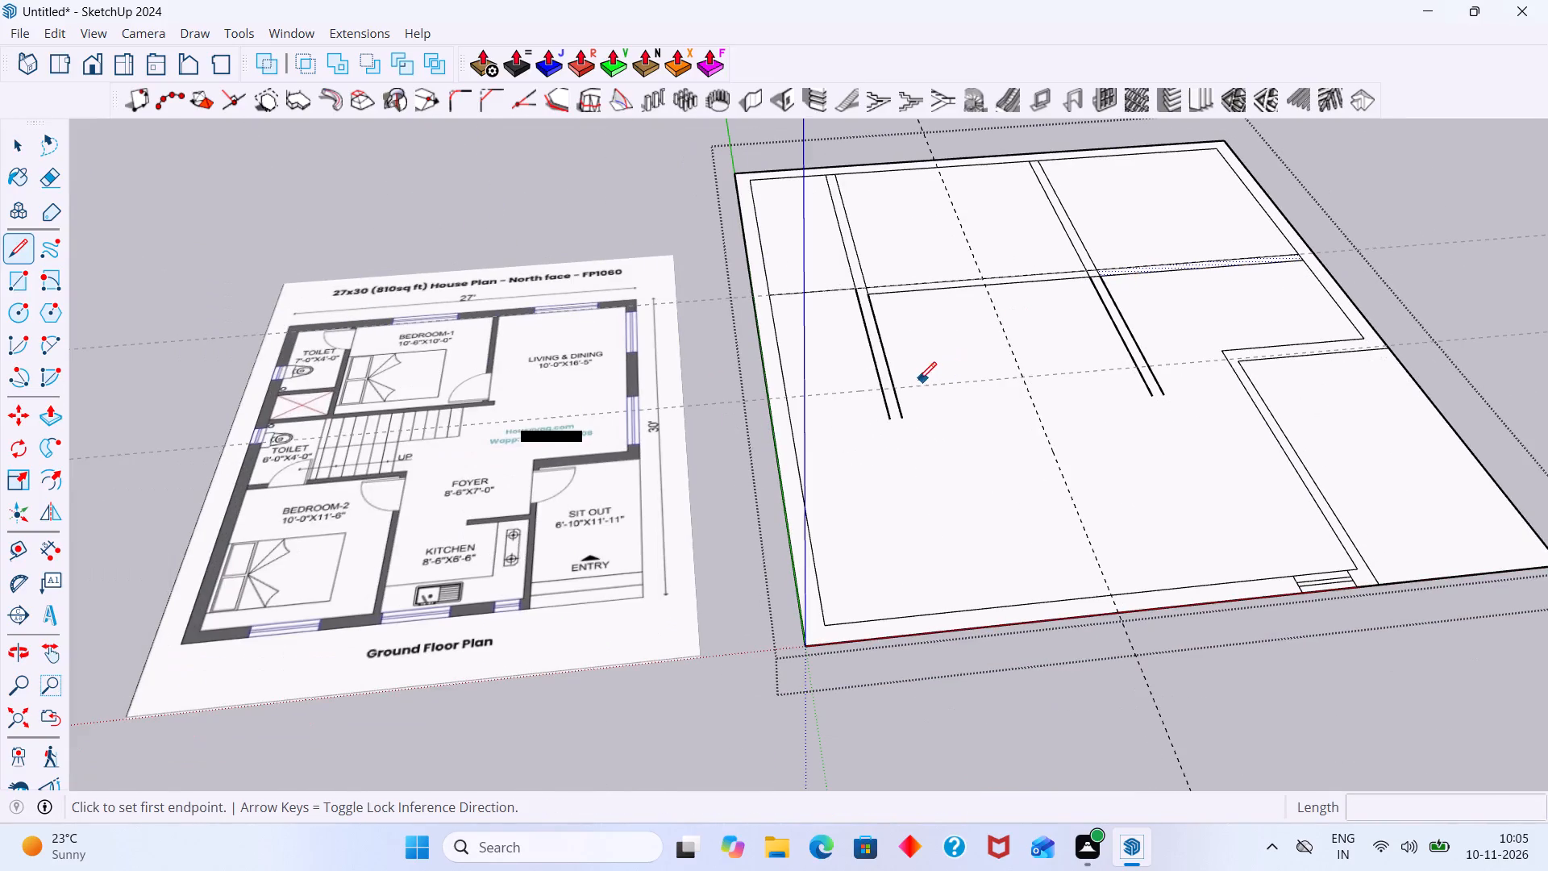
pyautogui.scroll(2, 915, 380)
pyautogui.click(858, 278)
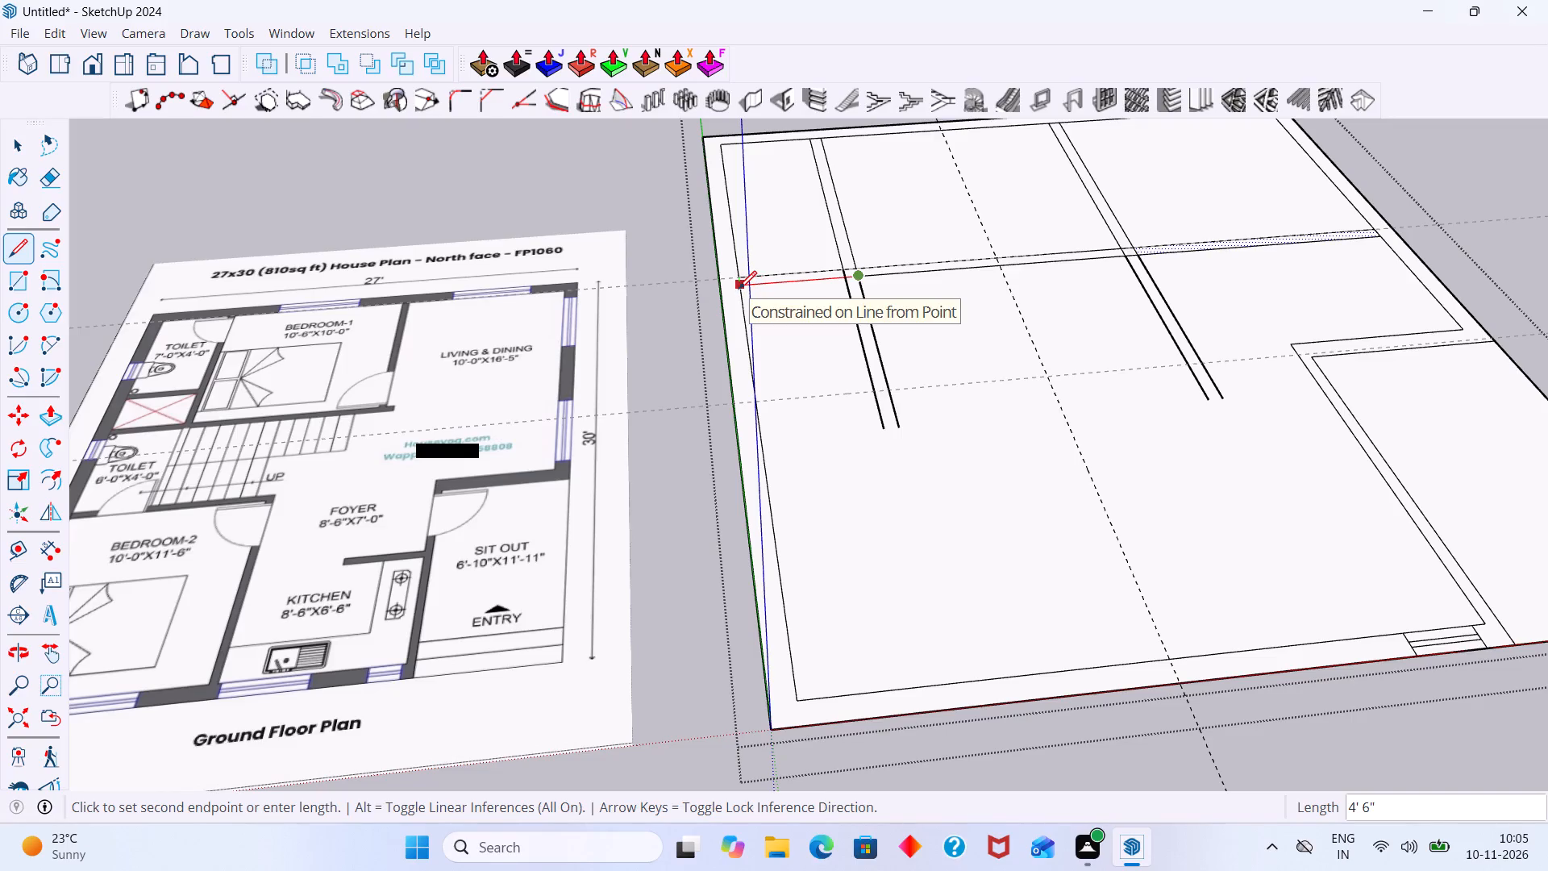
pyautogui.click(739, 289)
pyautogui.press('space')
pyautogui.scroll(1, 811, 295)
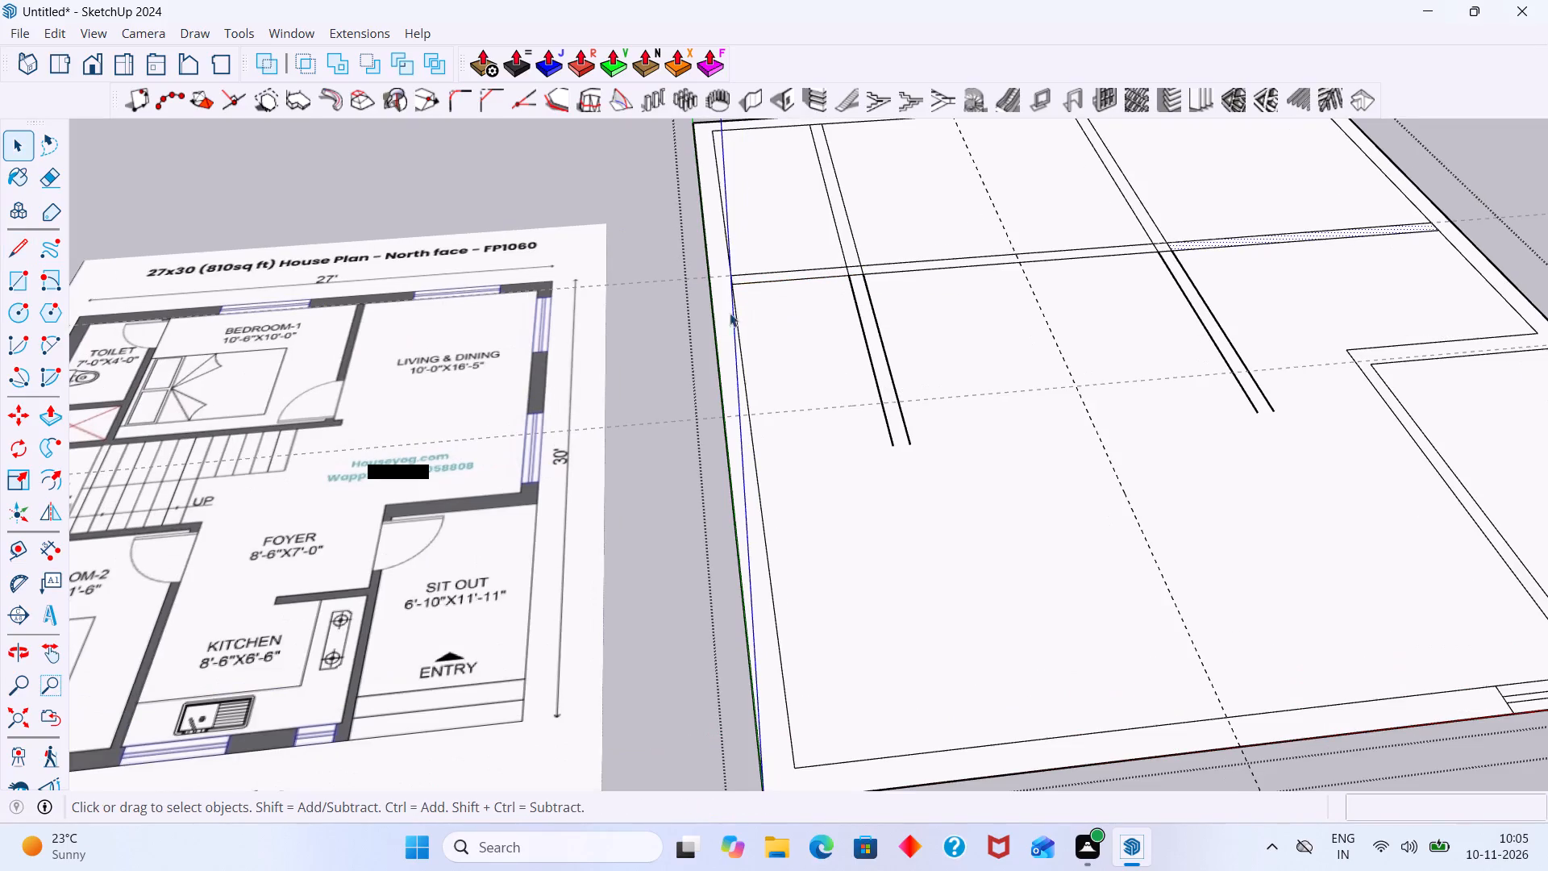
# Erase the two lines of the toilet-side partition that extend past the Bedroom-1 cross wall toward the front.
pyautogui.middleClick(726, 314)
pyautogui.scroll(-4, 758, 301)
pyautogui.scroll(2, 800, 303)
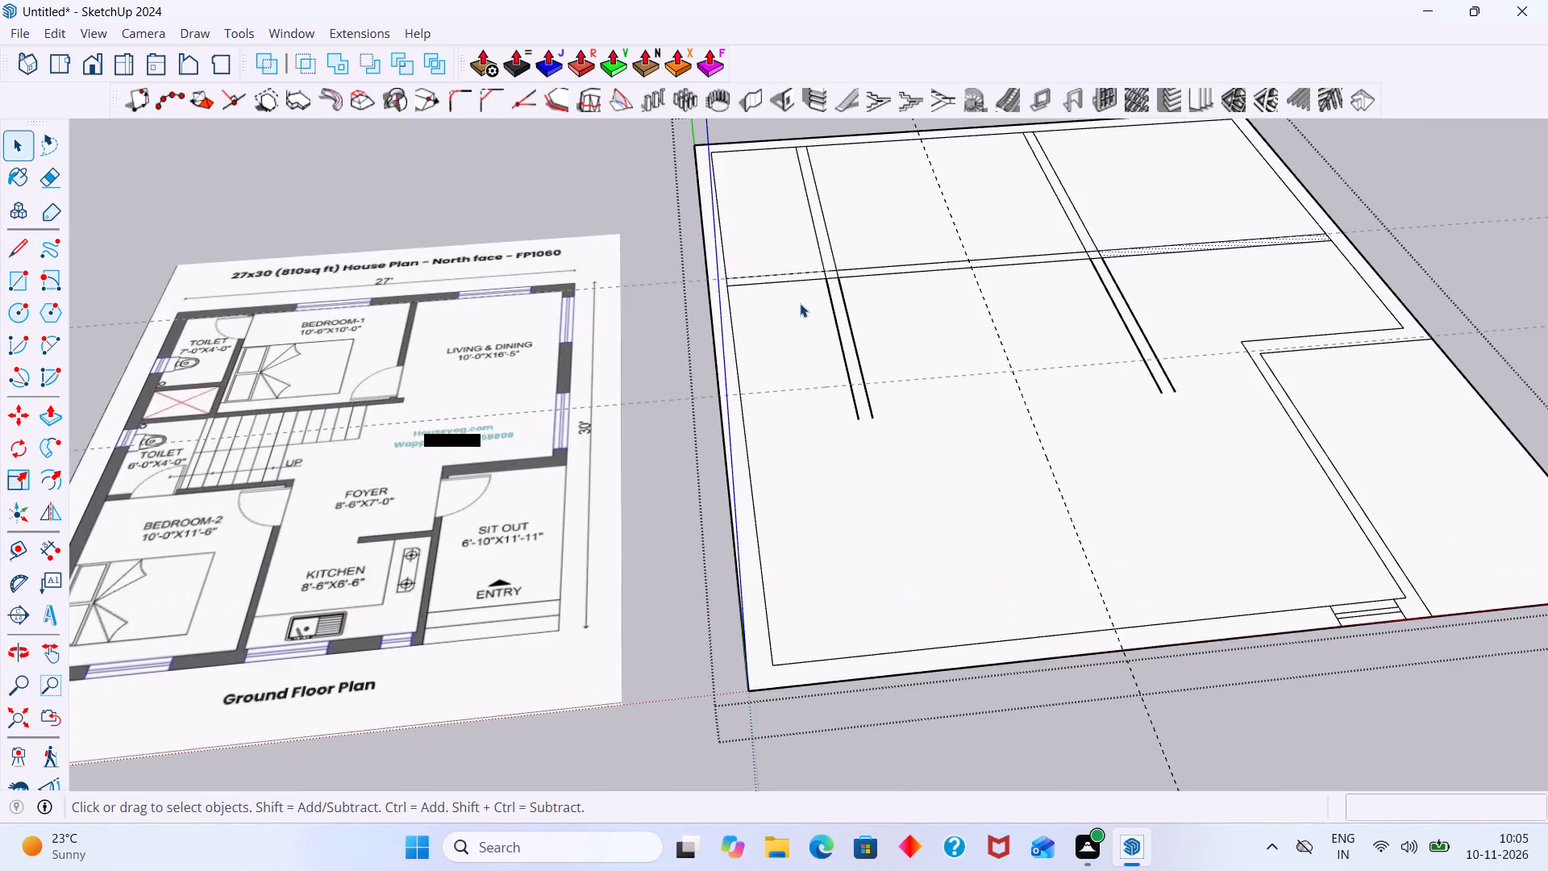
pyautogui.press('e')
pyautogui.scroll(2, 852, 278)
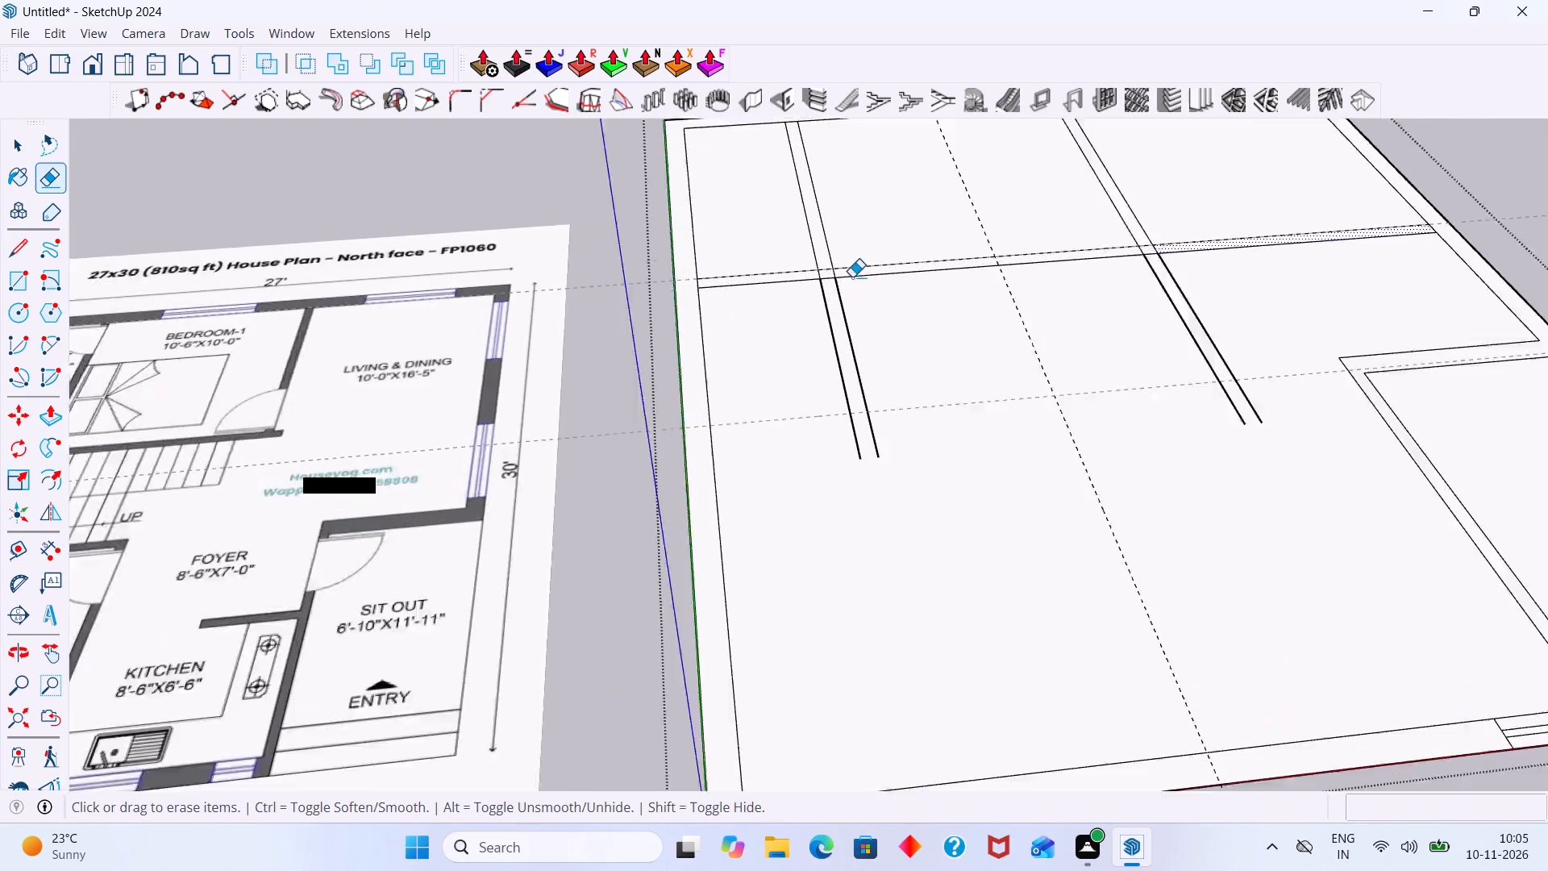
pyautogui.scroll(3, 852, 277)
pyautogui.scroll(-7, 819, 291)
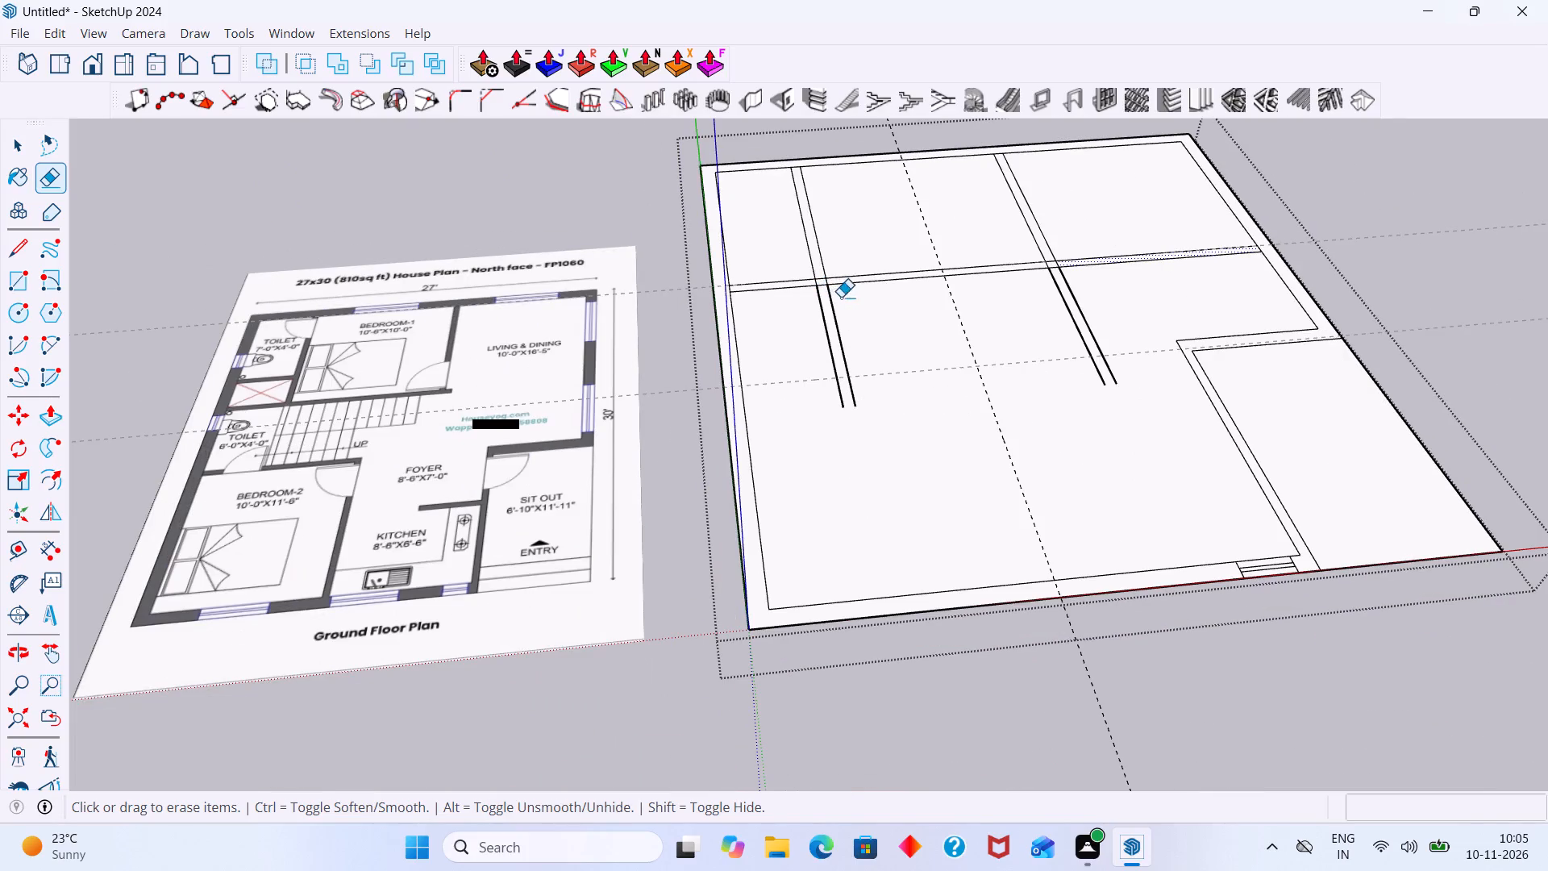
pyautogui.moveTo(840, 298); pyautogui.dragTo(820, 314)
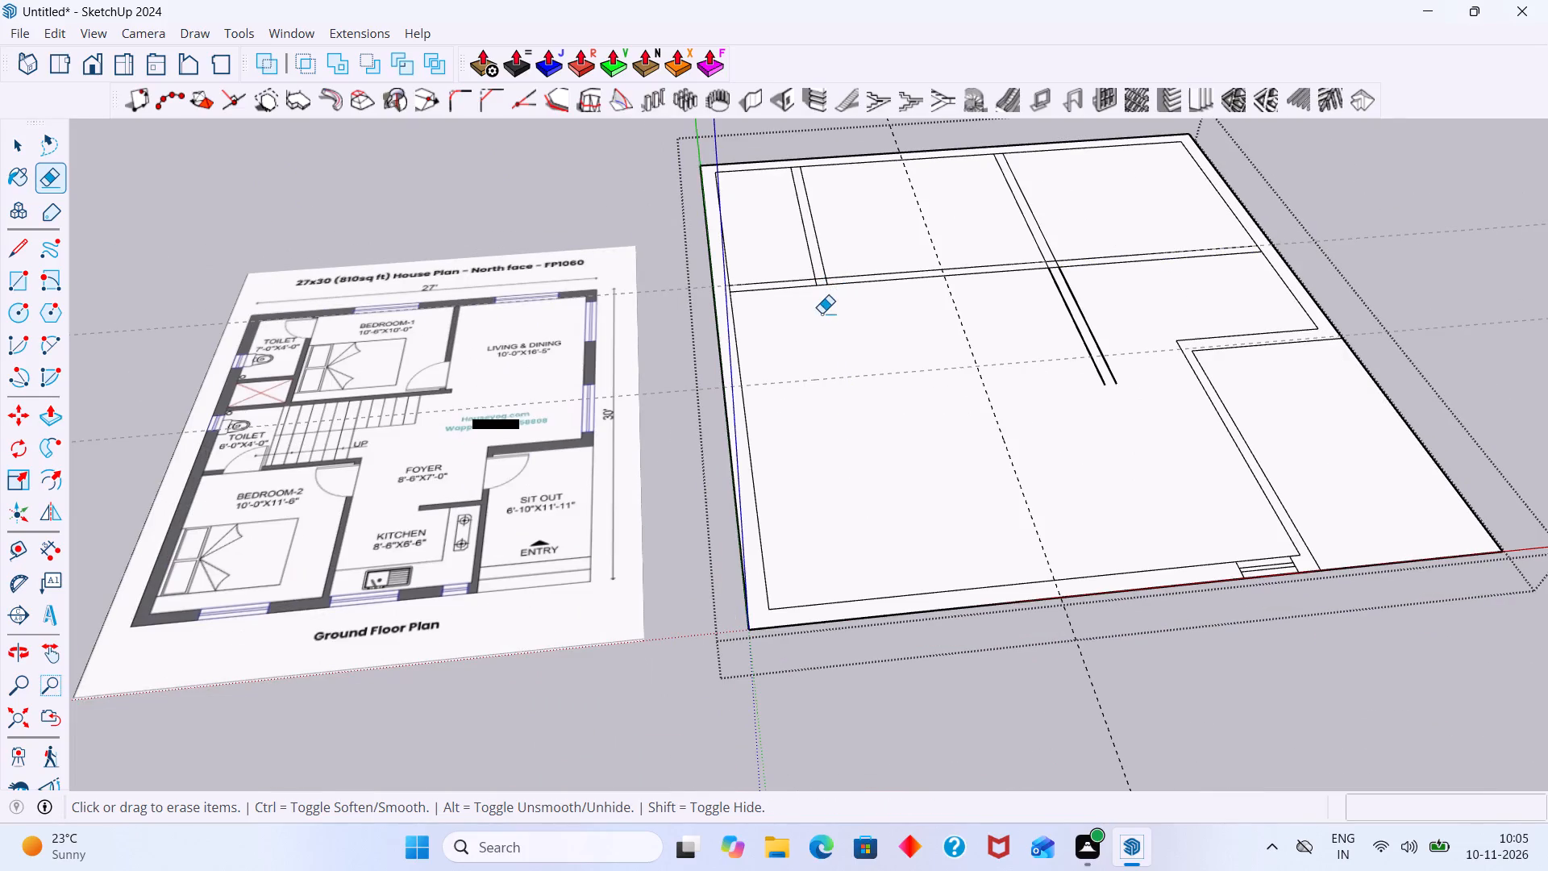
# Erase the leftover edges inside the cross wall where the toilet-side partition meets it, opening the junction.
pyautogui.scroll(13, 834, 314)
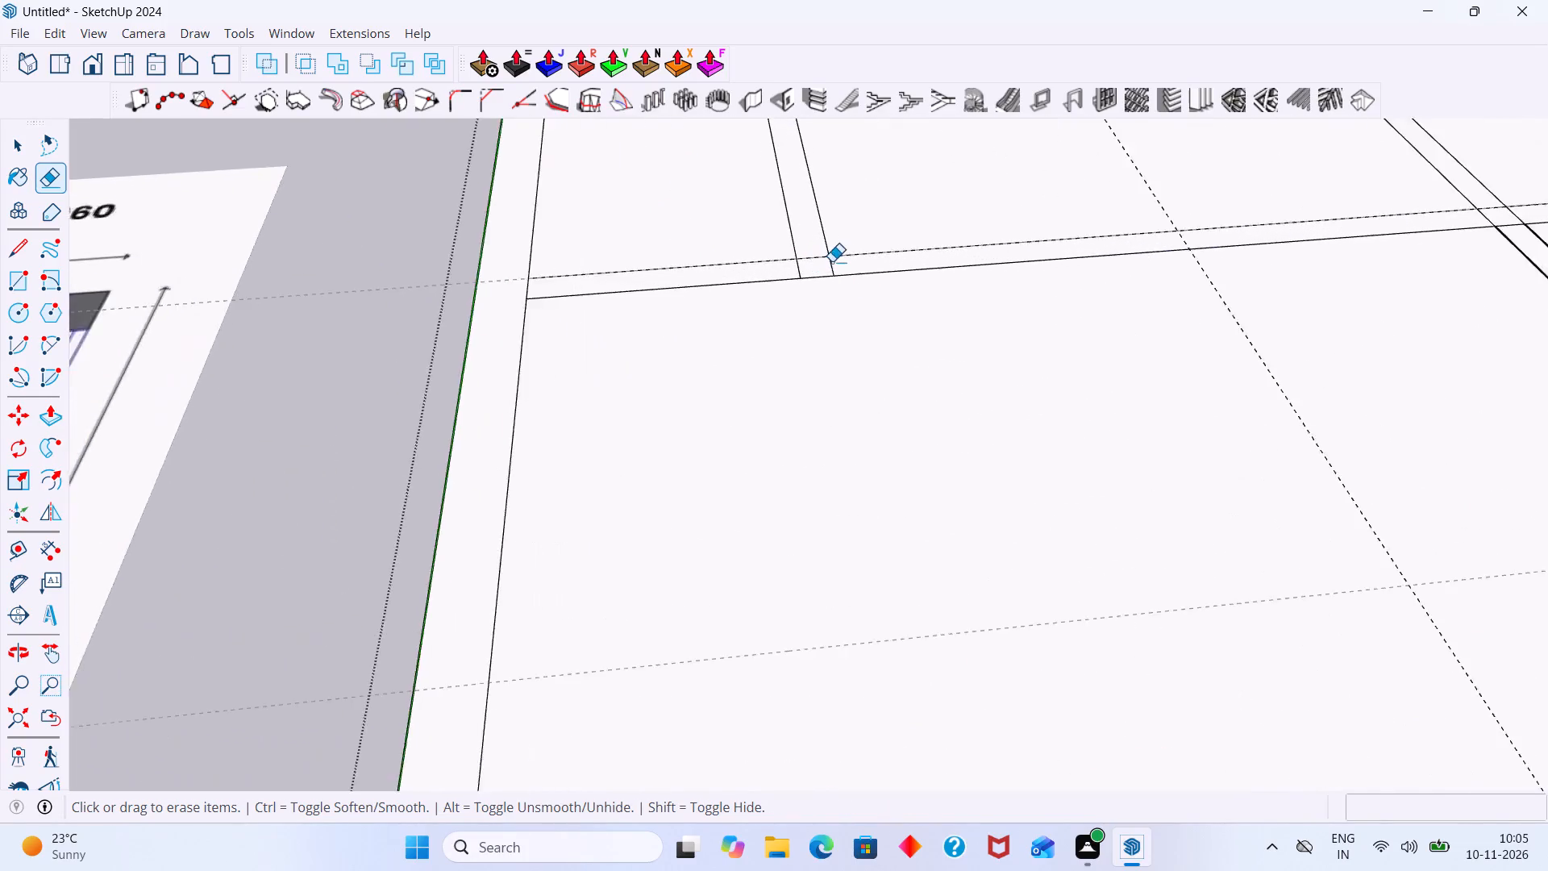
pyautogui.scroll(4, 832, 261)
pyautogui.moveTo(833, 267); pyautogui.dragTo(764, 267)
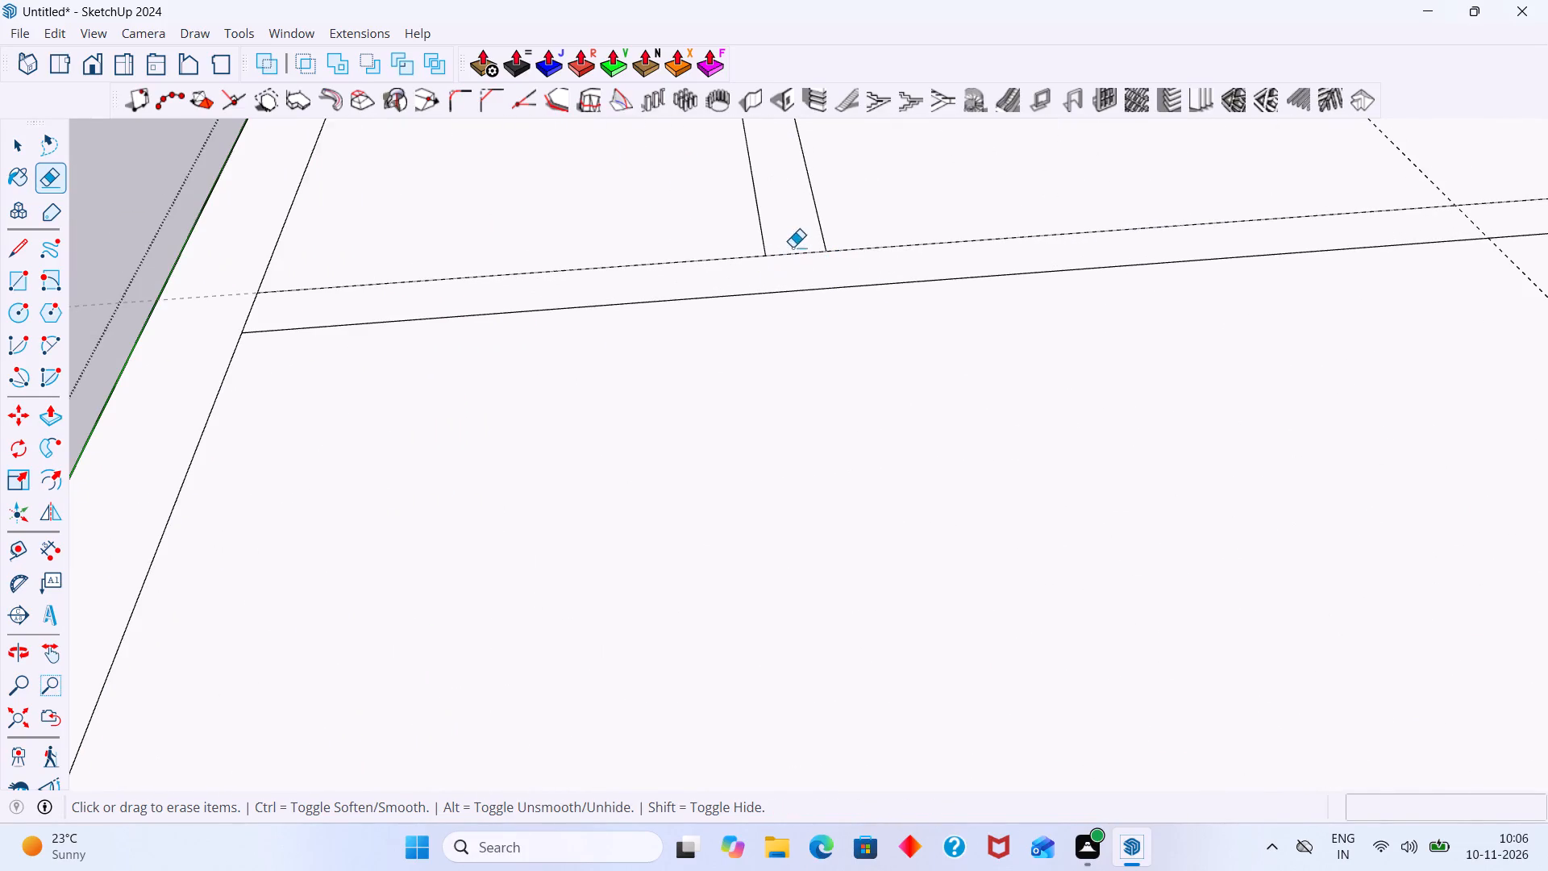
pyautogui.moveTo(793, 247); pyautogui.dragTo(794, 260)
pyautogui.scroll(-14, 797, 260)
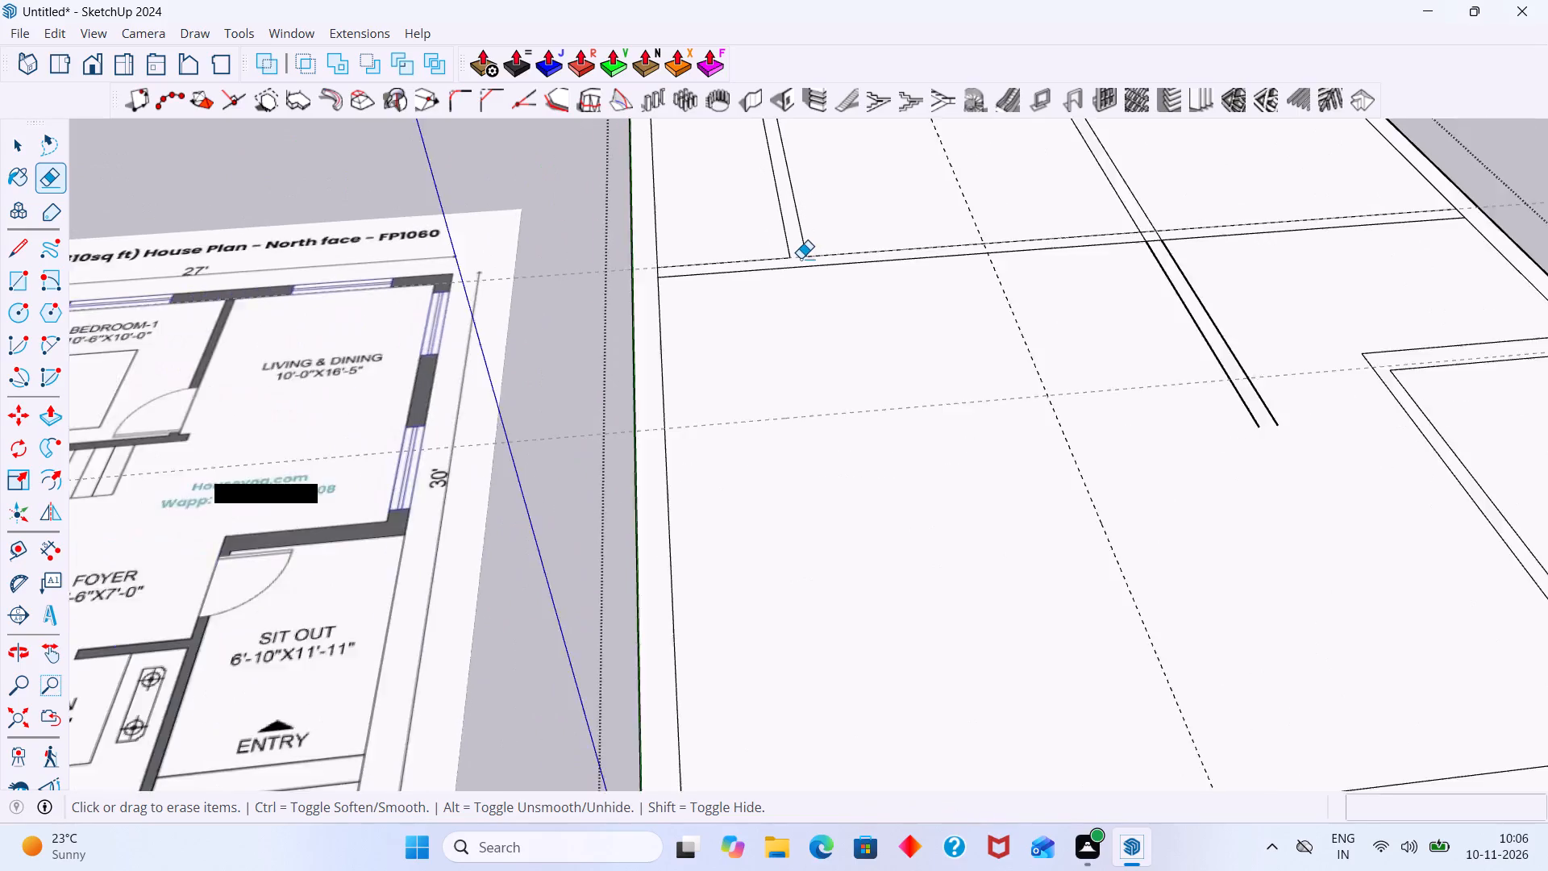
# Erase the two lines of the living-room-side partition that extend past the cross wall toward the front.
pyautogui.scroll(-3, 801, 258)
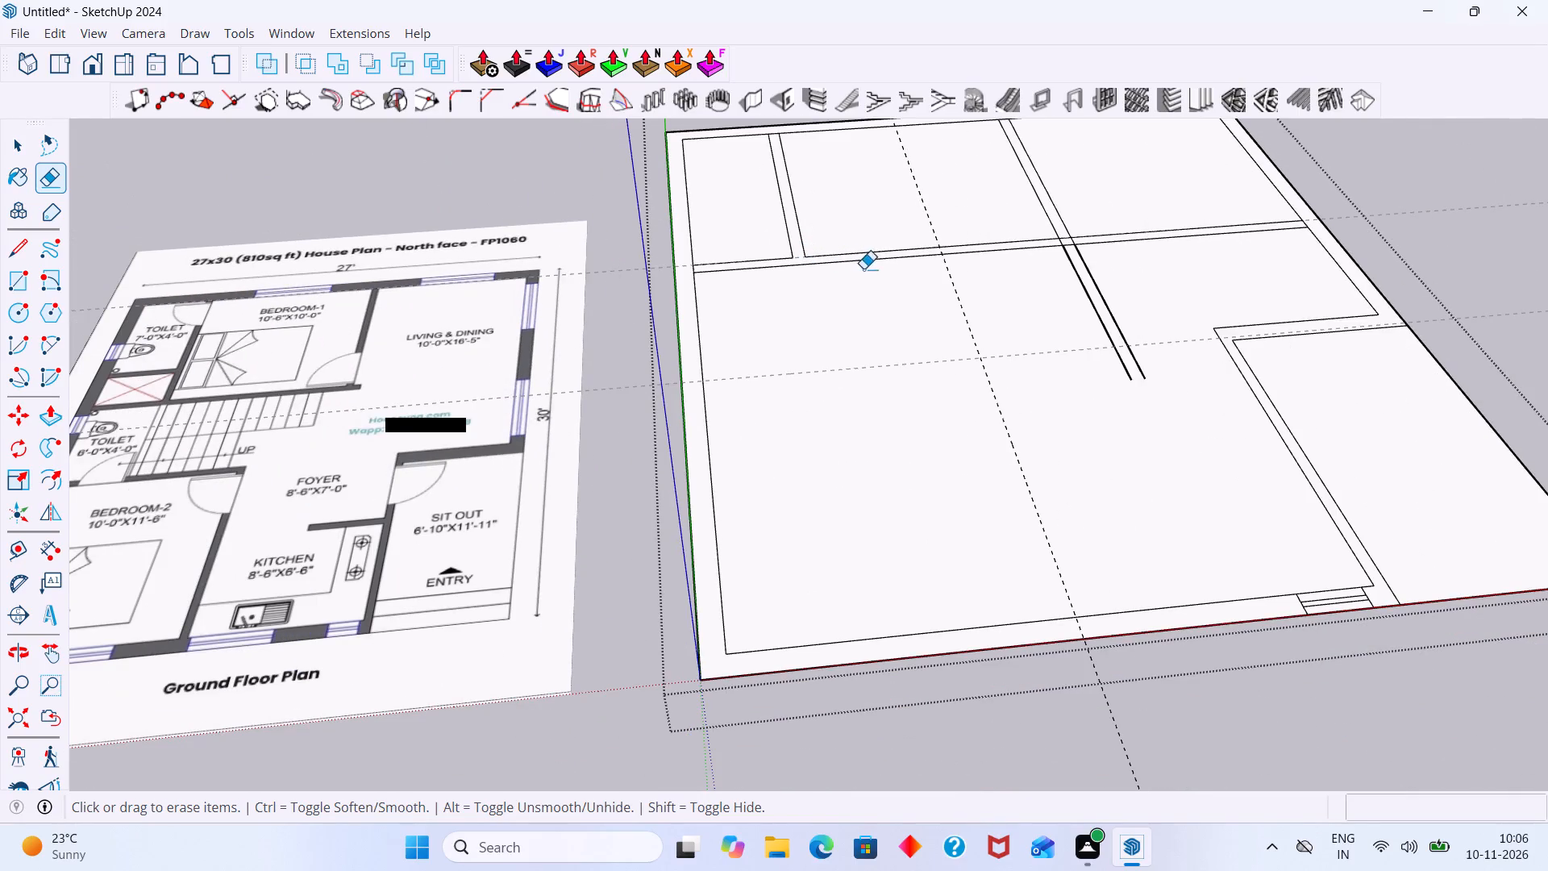
pyautogui.moveTo(1105, 267); pyautogui.dragTo(1037, 302)
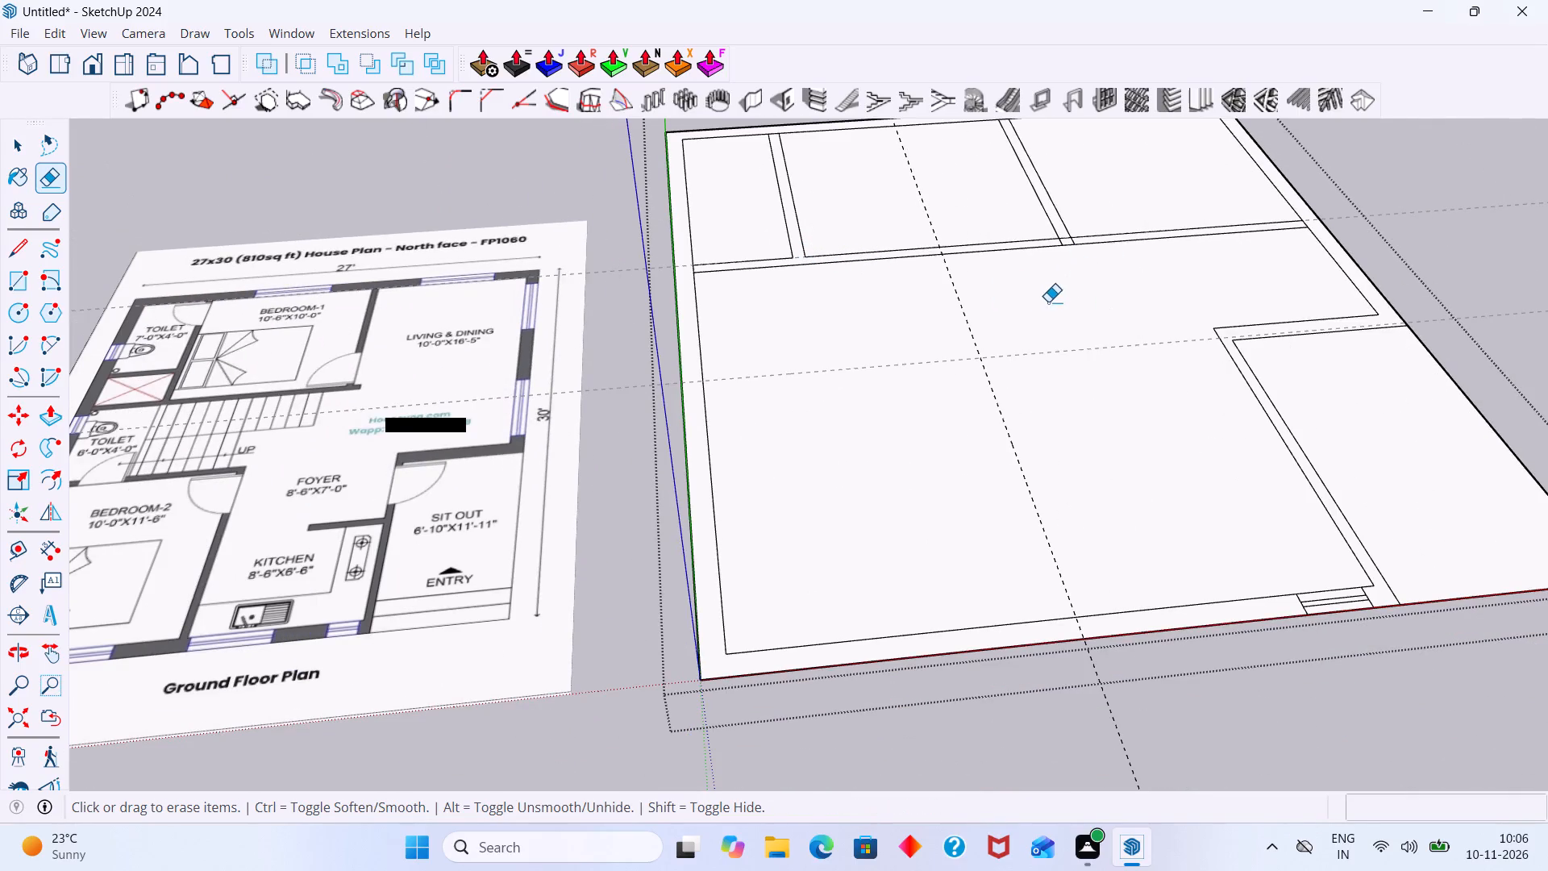
# Erase the leftover edges inside the cross wall where the living-room-side partition meets it, opening the junction.
pyautogui.scroll(2, 1160, 229)
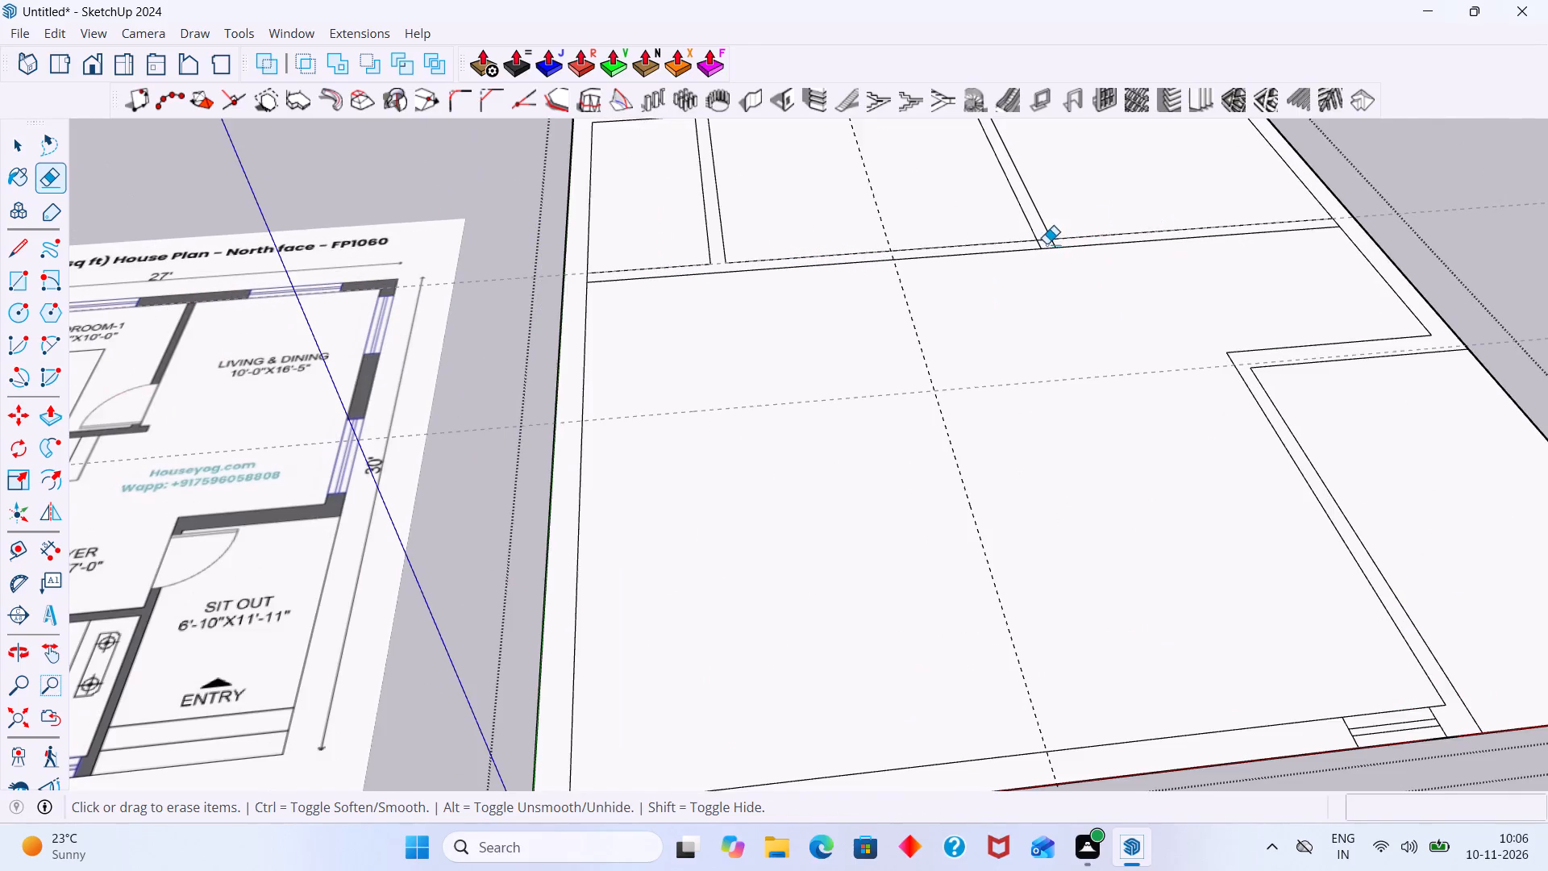
pyautogui.scroll(7, 1045, 244)
pyautogui.moveTo(1042, 233); pyautogui.dragTo(1024, 249)
pyautogui.moveTo(1076, 242); pyautogui.dragTo(1055, 244)
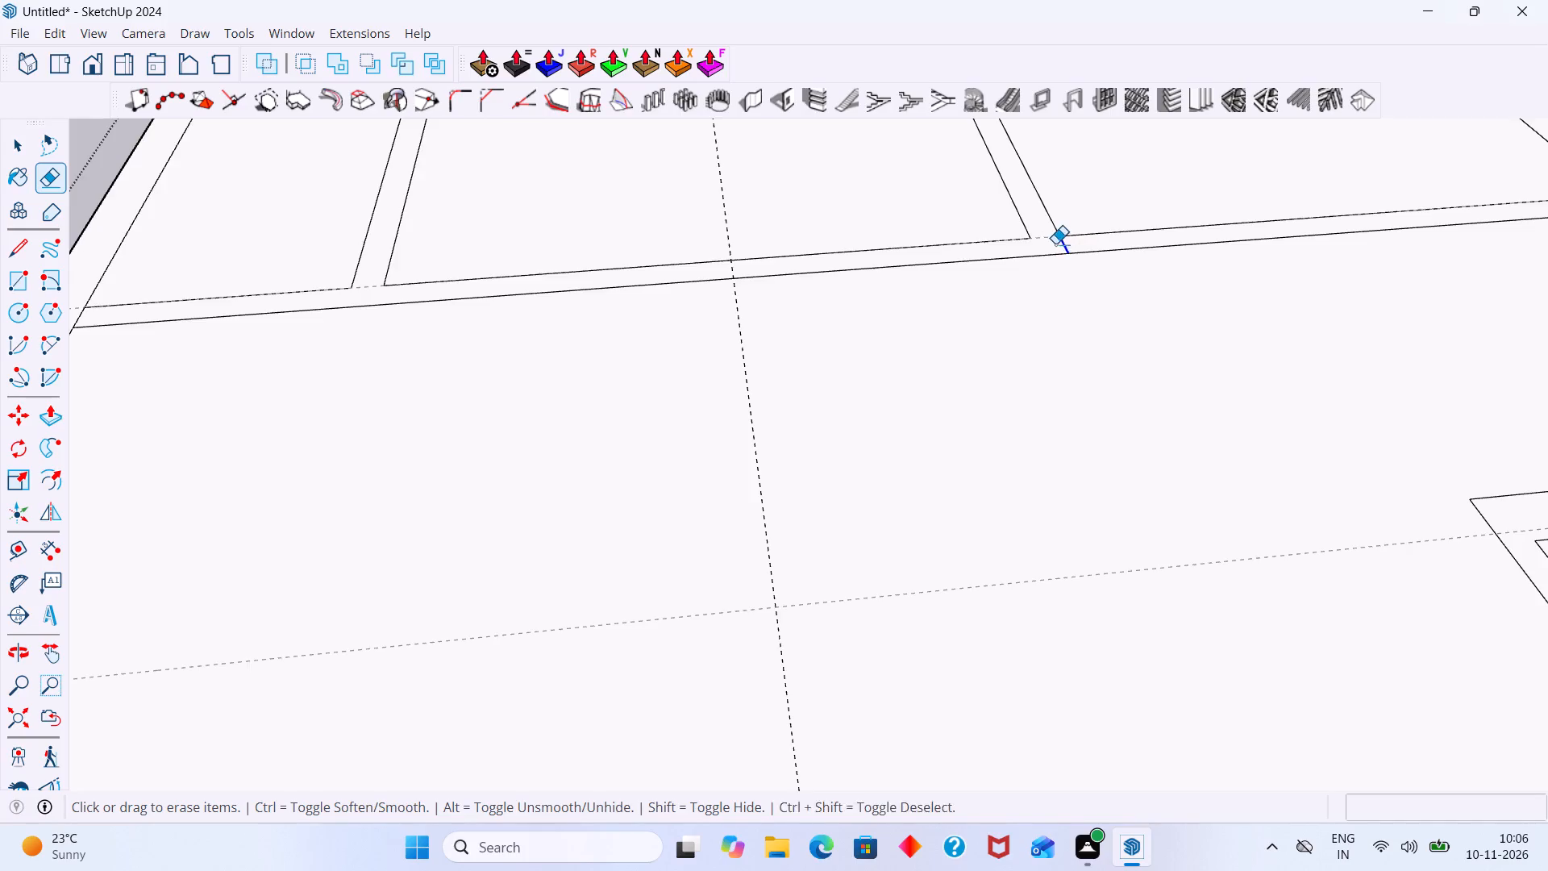
pyautogui.moveTo(1055, 244); pyautogui.dragTo(1052, 244)
pyautogui.scroll(-9, 1070, 241)
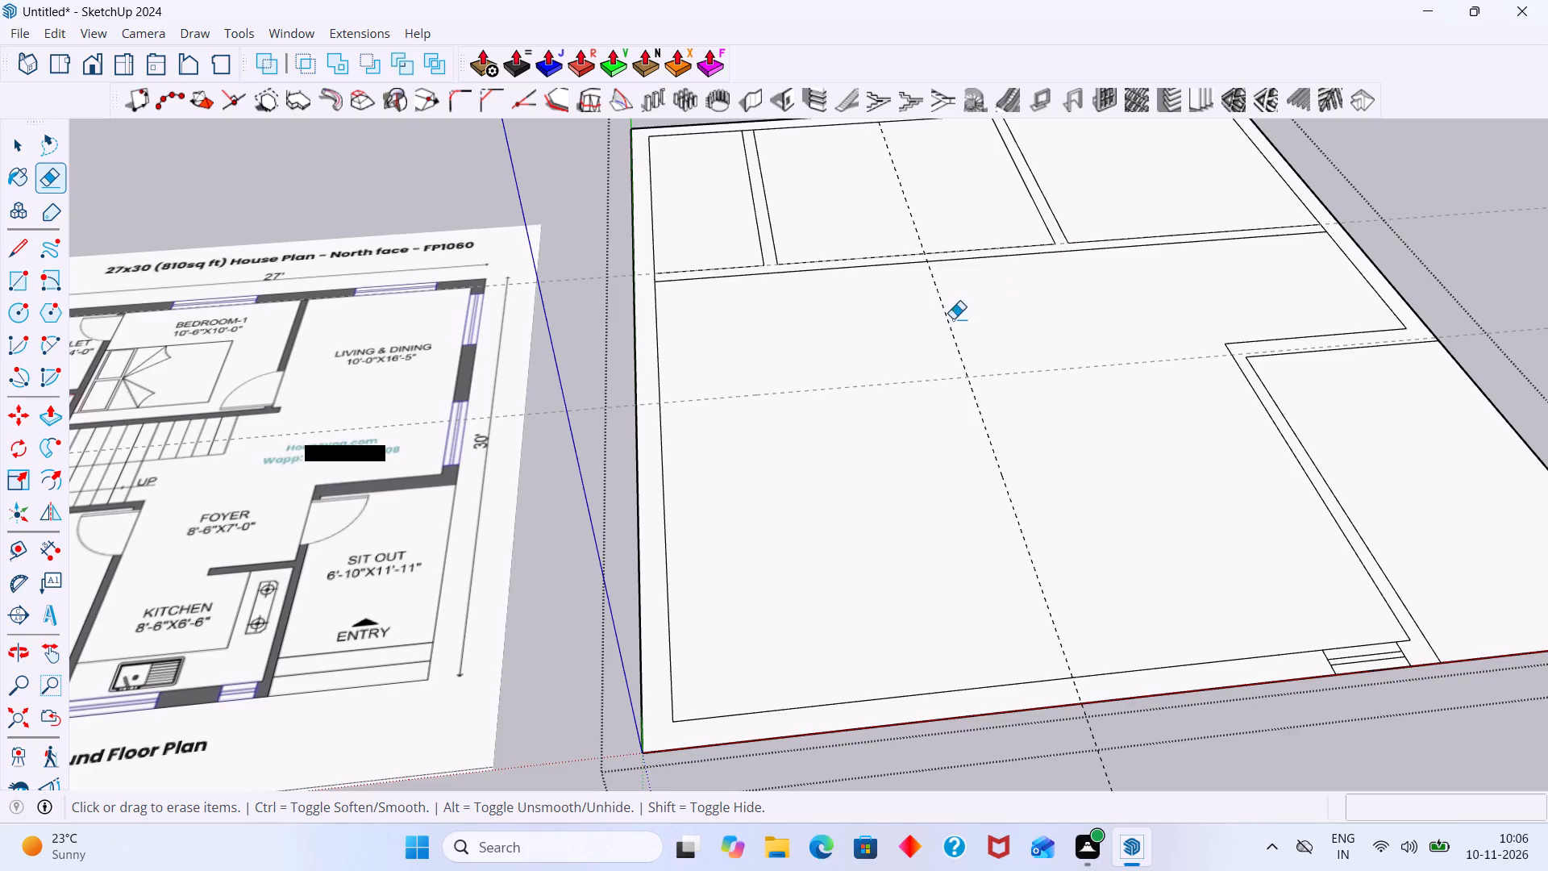
# Draw a 6" end line across the cross wall's thickness, just past the living-room-side partition.
pyautogui.scroll(-3, 943, 315)
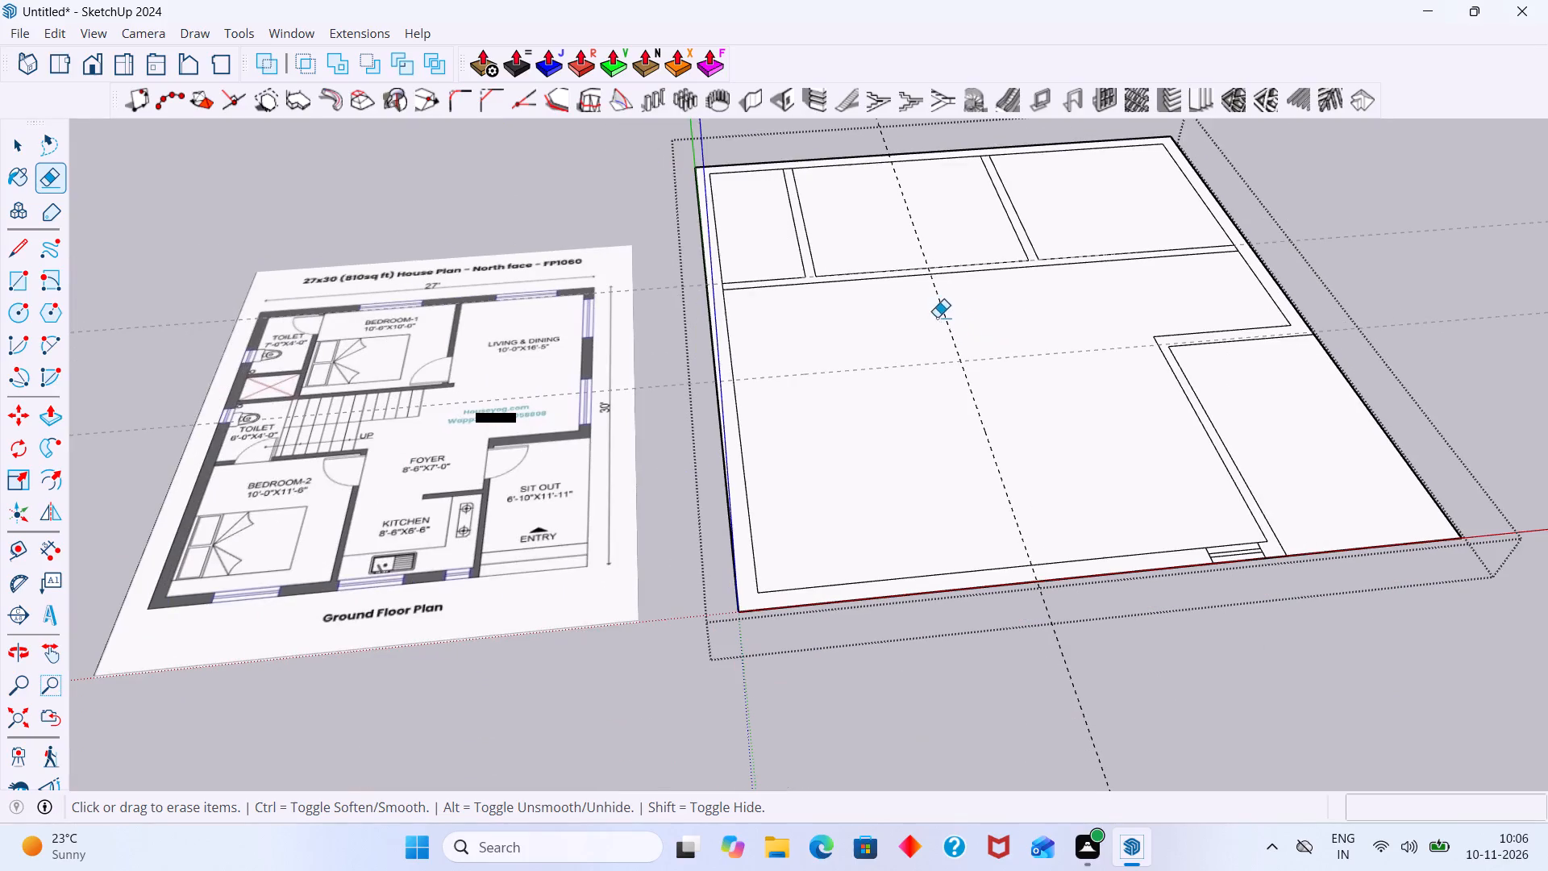
pyautogui.scroll(3, 382, 412)
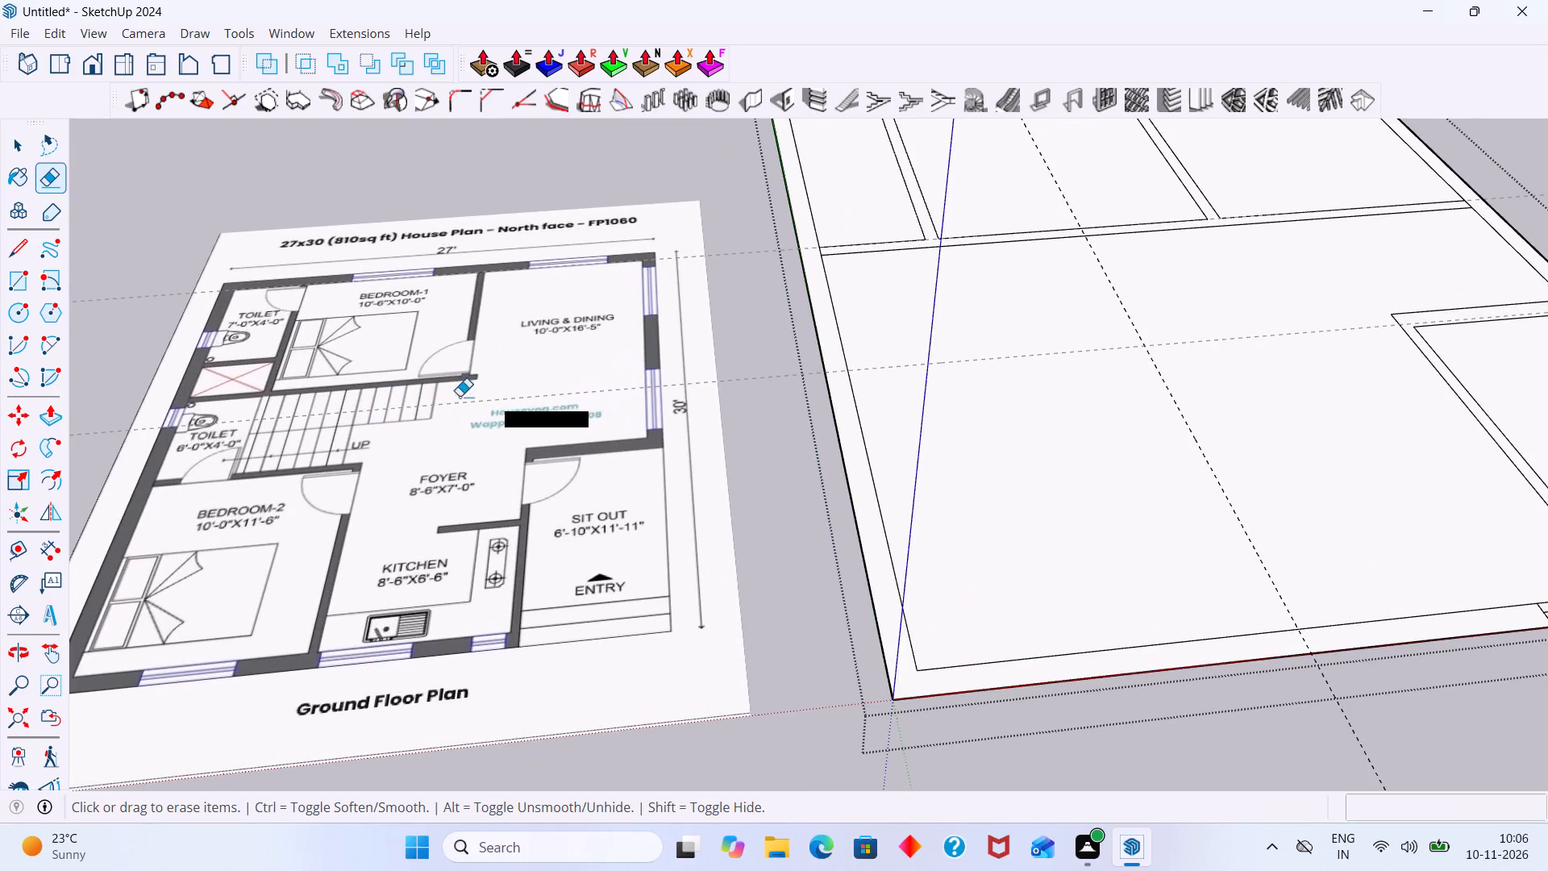
pyautogui.keyDown('shift'); pyautogui.moveTo(972, 290); pyautogui.dragTo(881, 375, button='middle'); pyautogui.keyUp('shift')
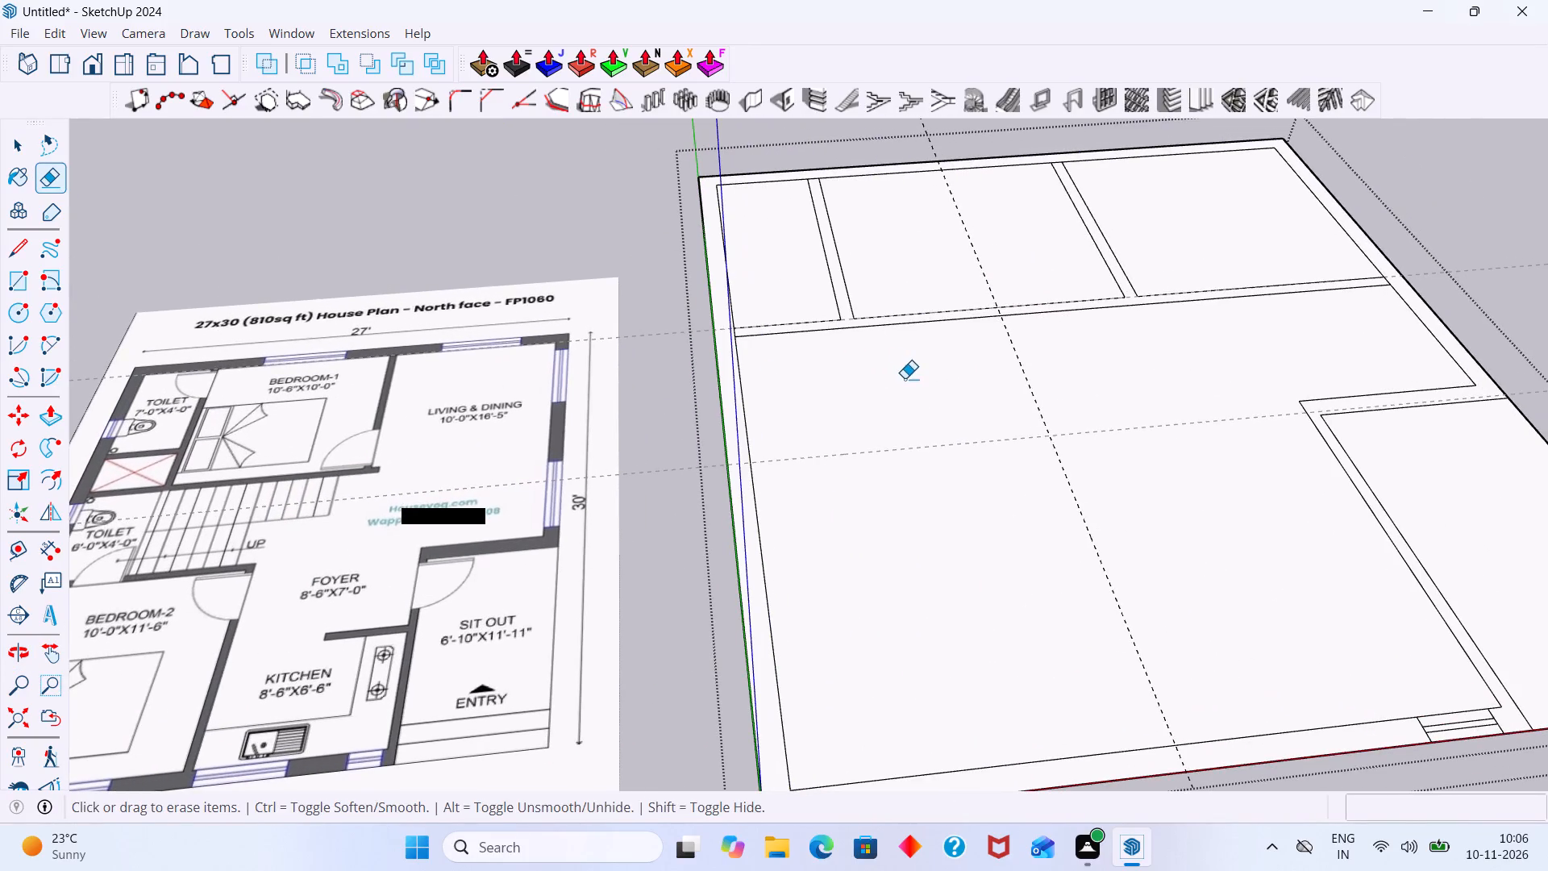
pyautogui.scroll(-2, 980, 362)
pyautogui.moveTo(983, 372); pyautogui.dragTo(1008, 373, button='middle')
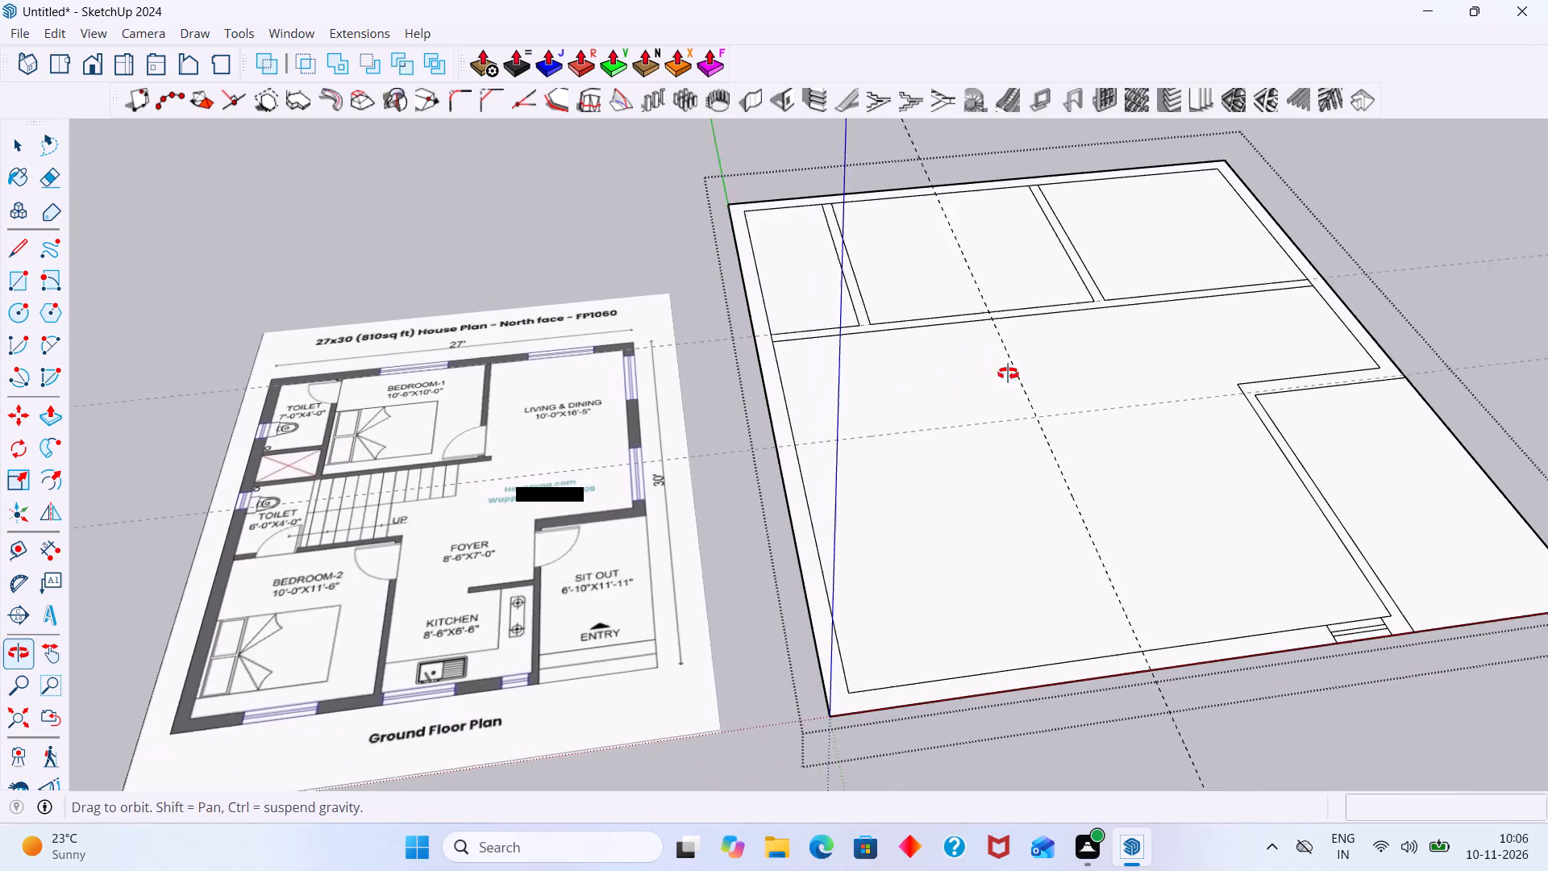
pyautogui.moveTo(1008, 373); pyautogui.dragTo(1013, 373, button='middle')
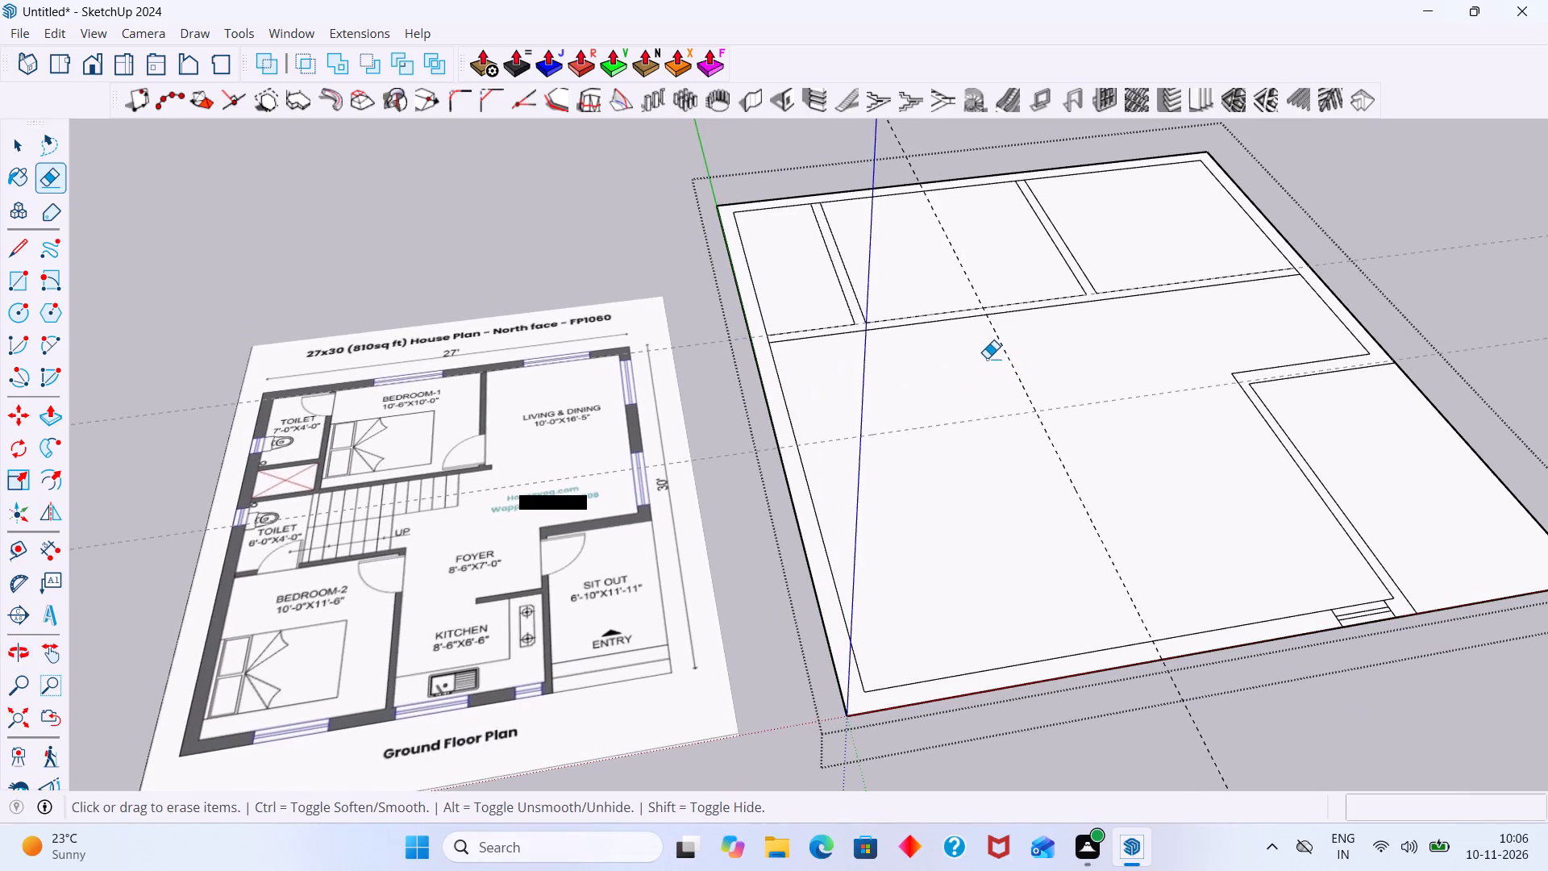
pyautogui.scroll(2, 1109, 262)
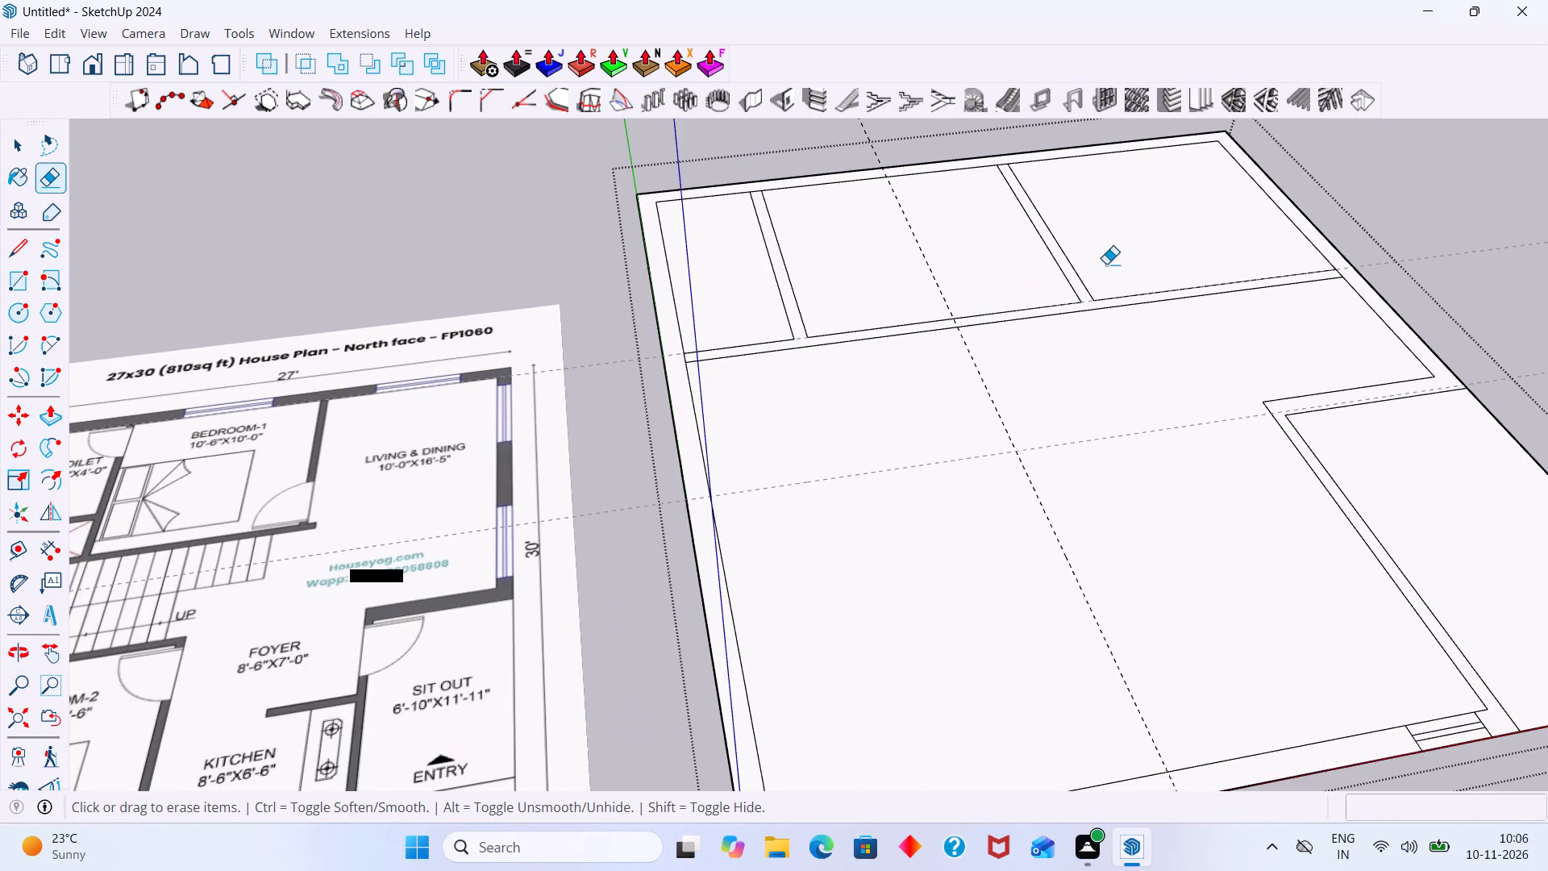
pyautogui.press('l')
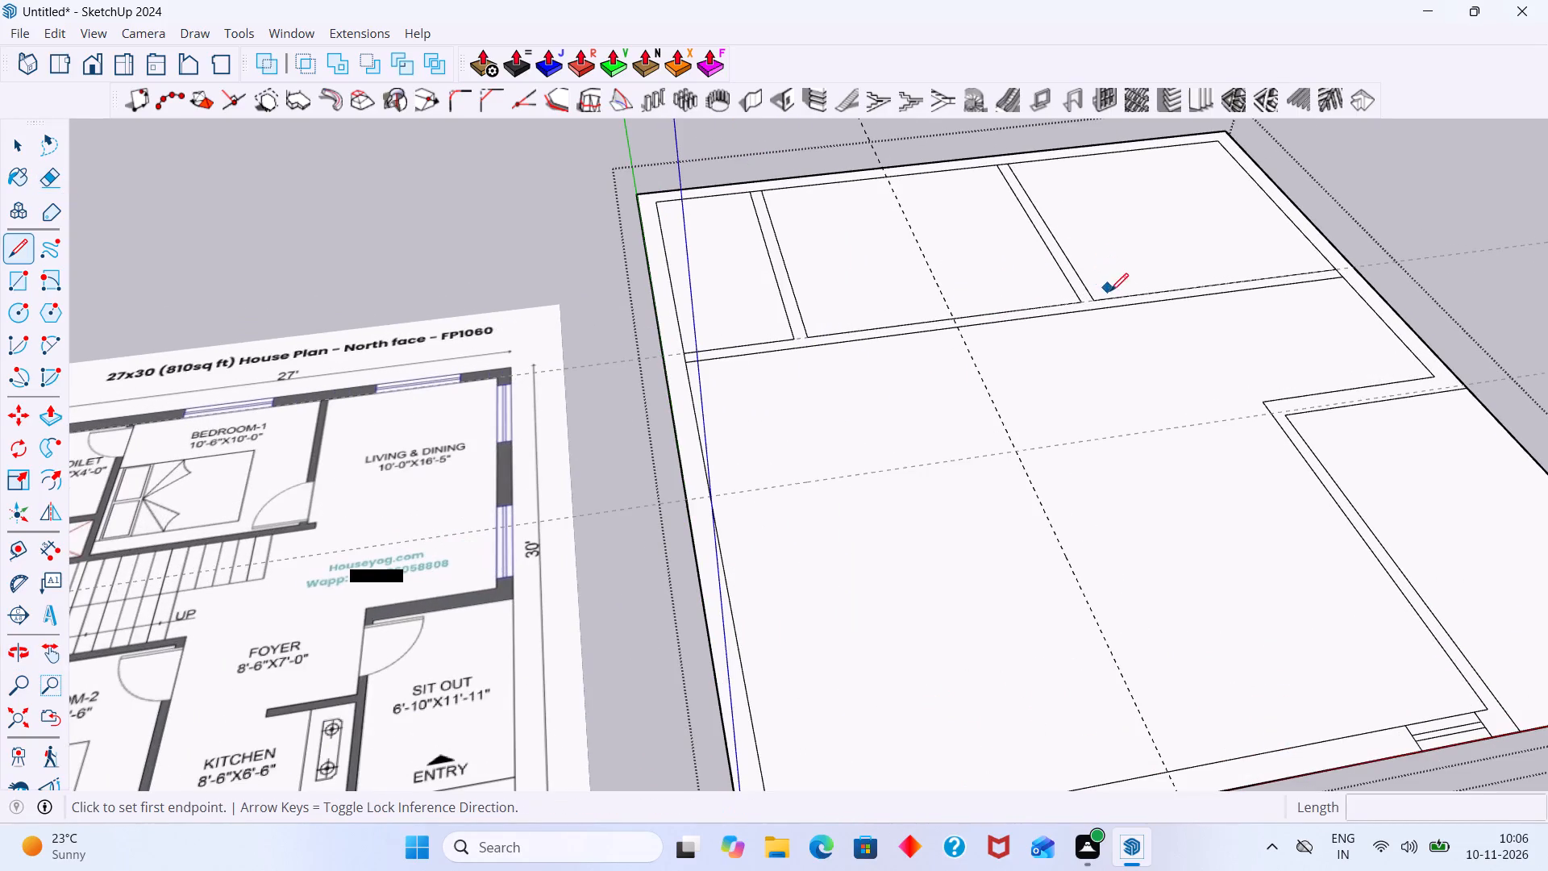
pyautogui.scroll(1, 1114, 306)
pyautogui.scroll(-1, 1114, 306)
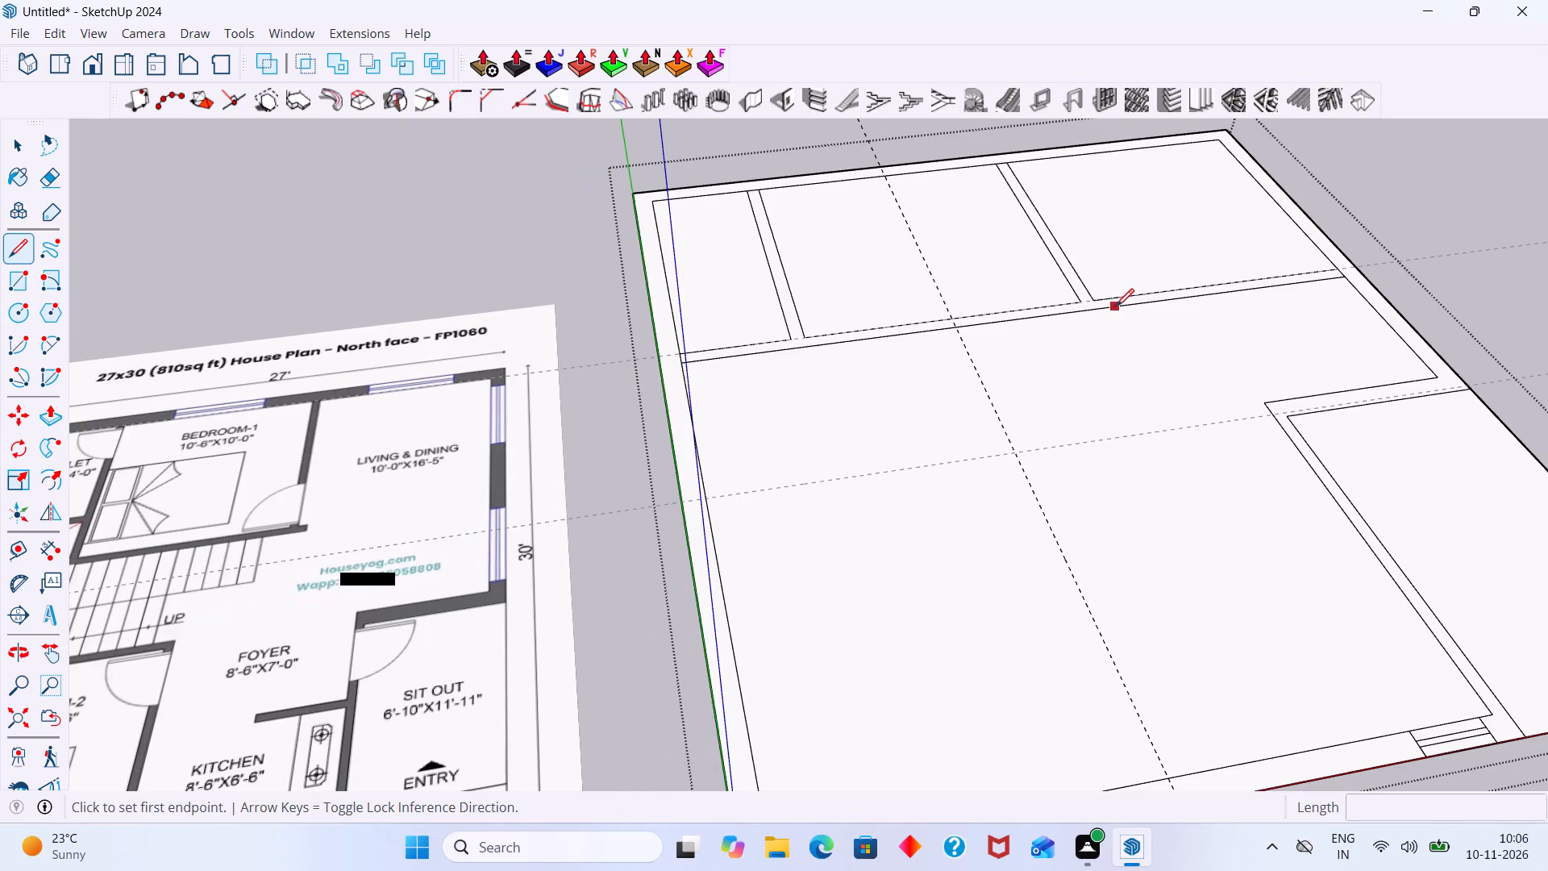
pyautogui.scroll(3, 1107, 302)
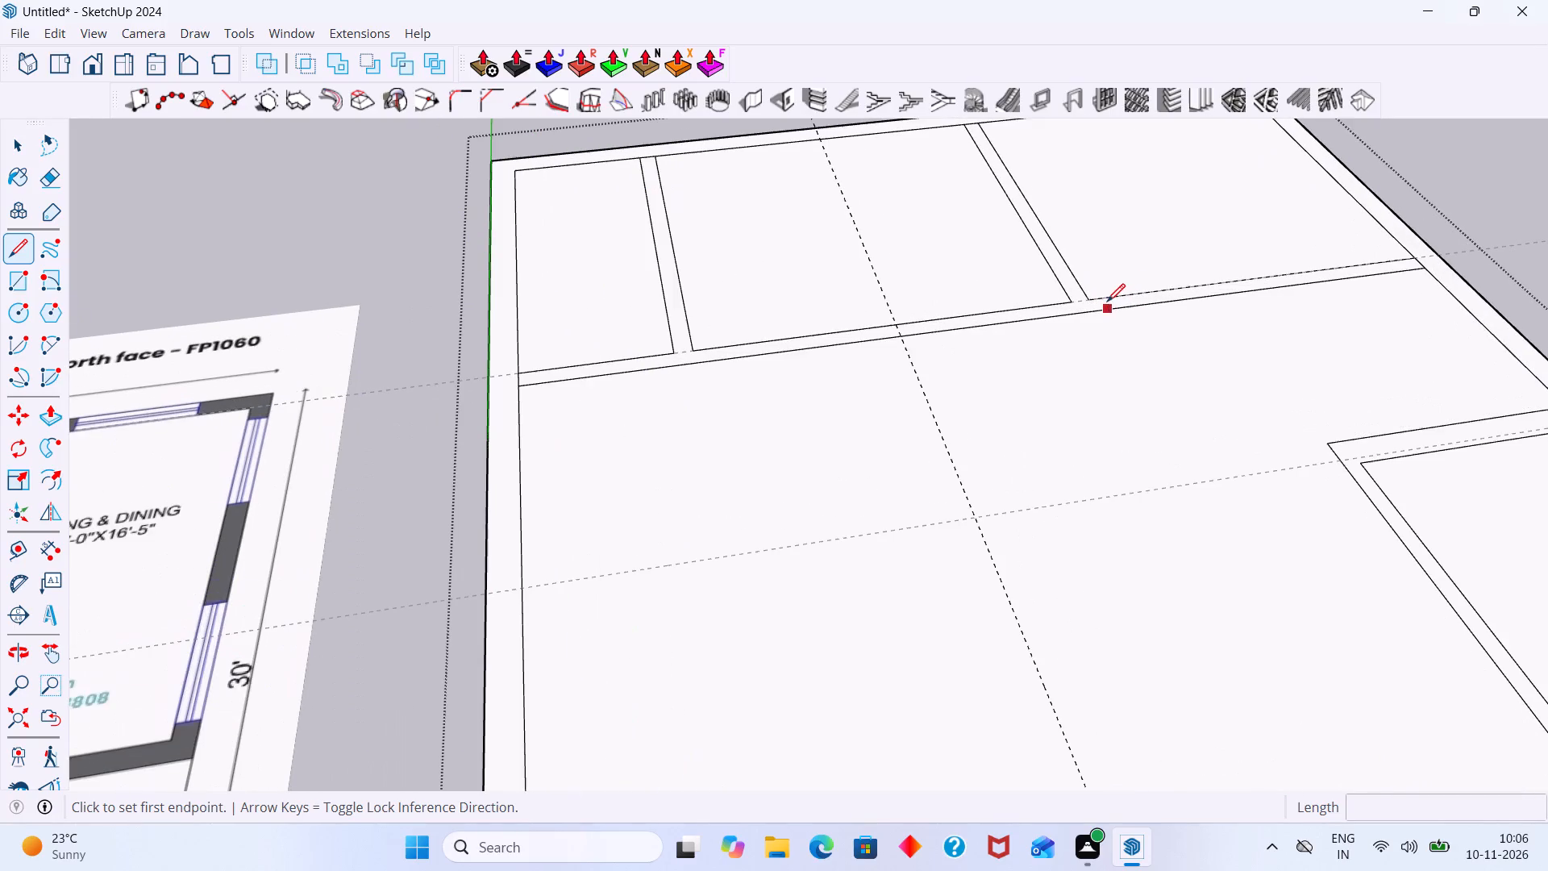
pyautogui.click(1112, 297)
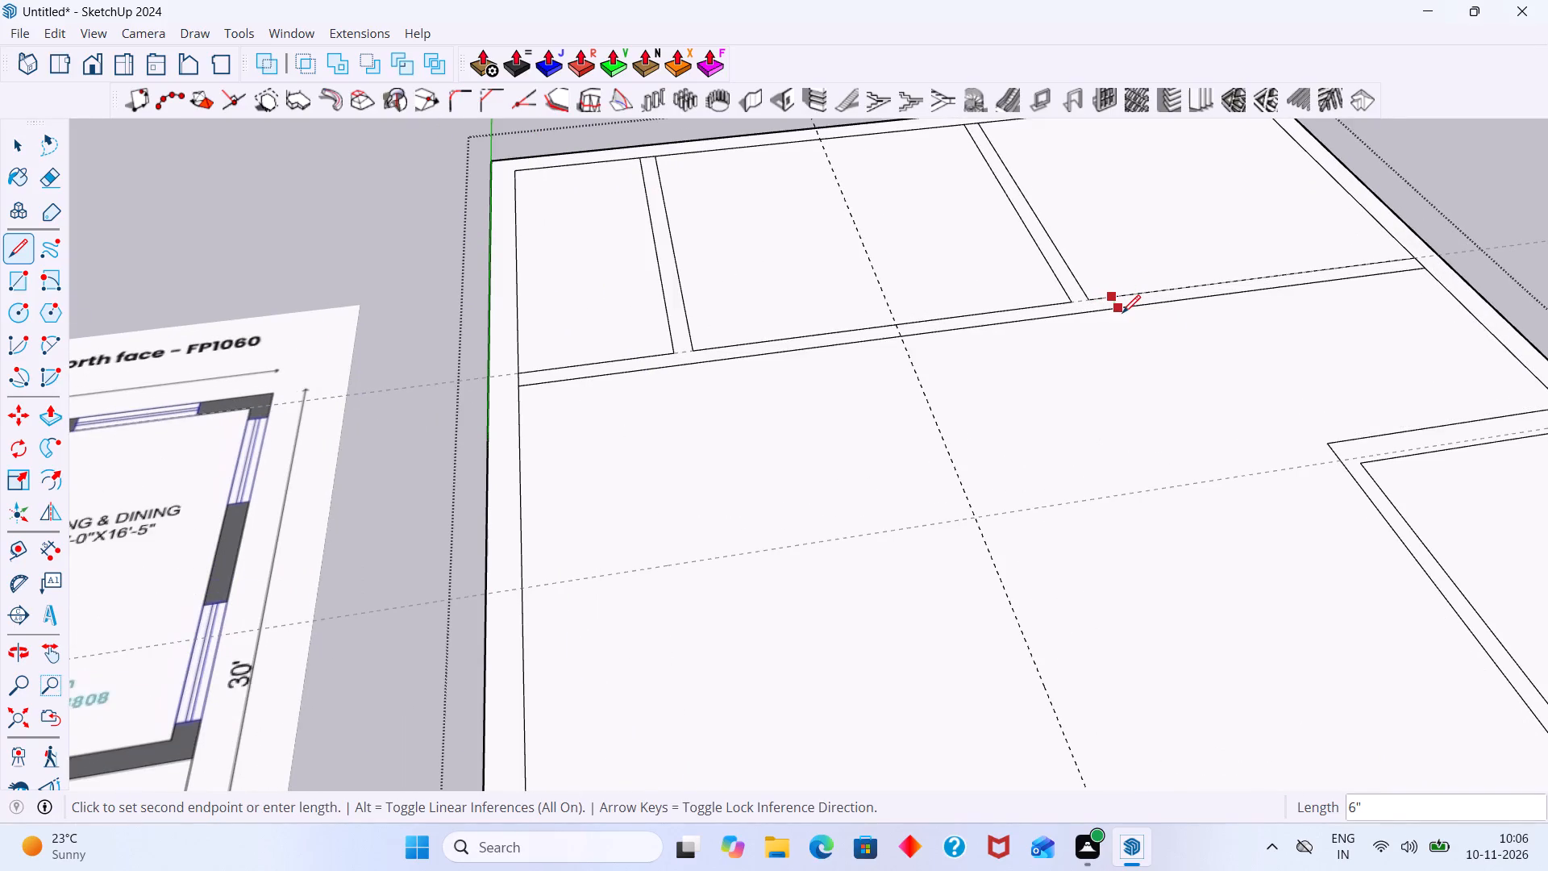
pyautogui.click(1122, 313)
pyautogui.press('space')
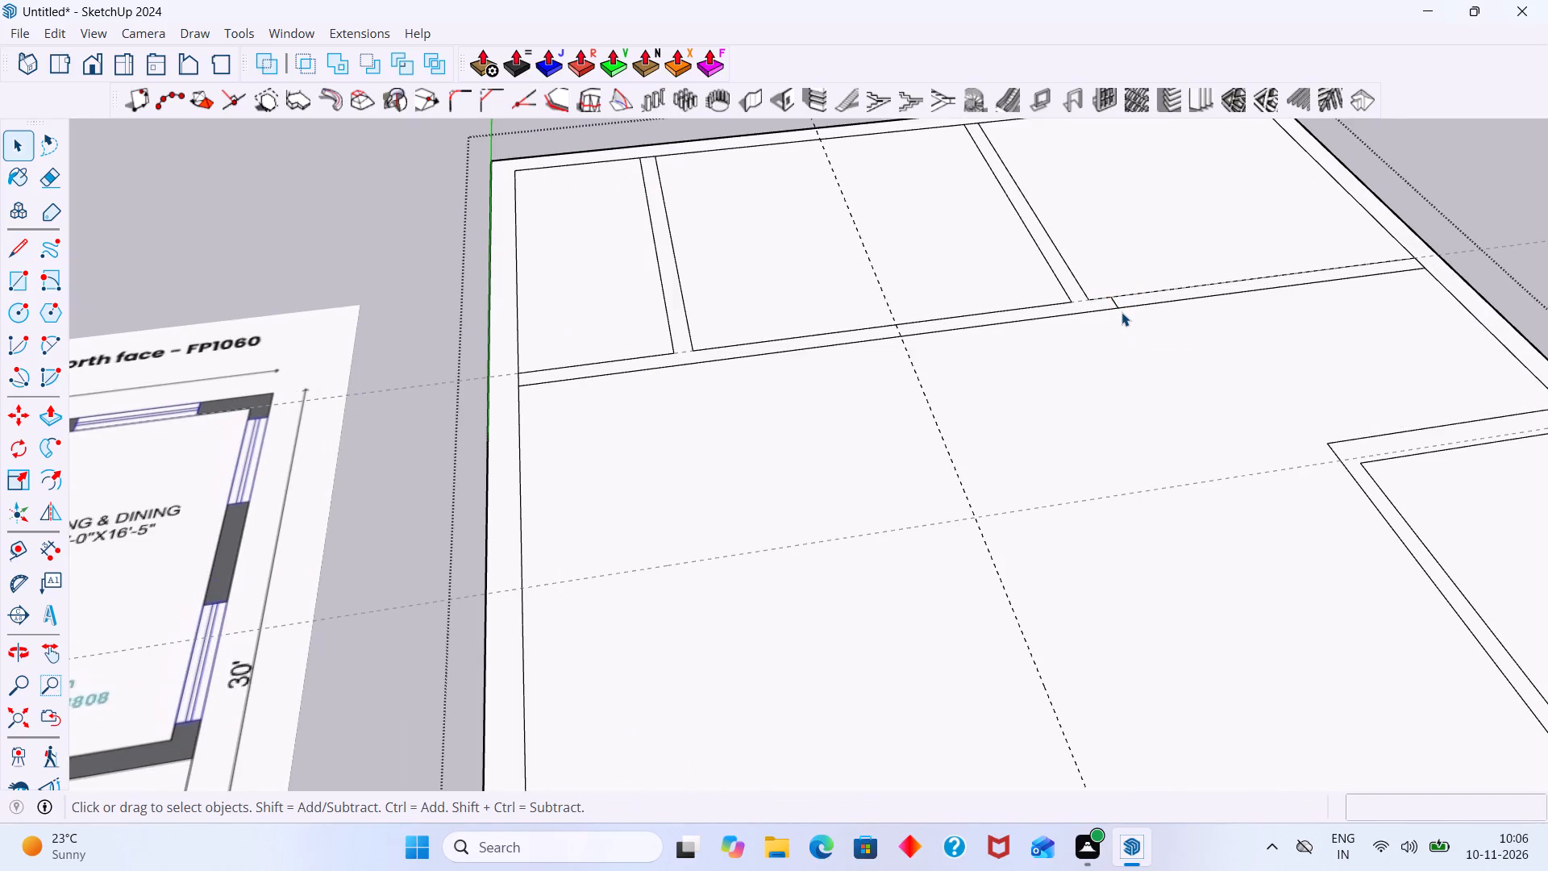
# Erase the cross wall's two lines between its new end line and the outer wall across the living room.
pyautogui.scroll(-4, 1121, 312)
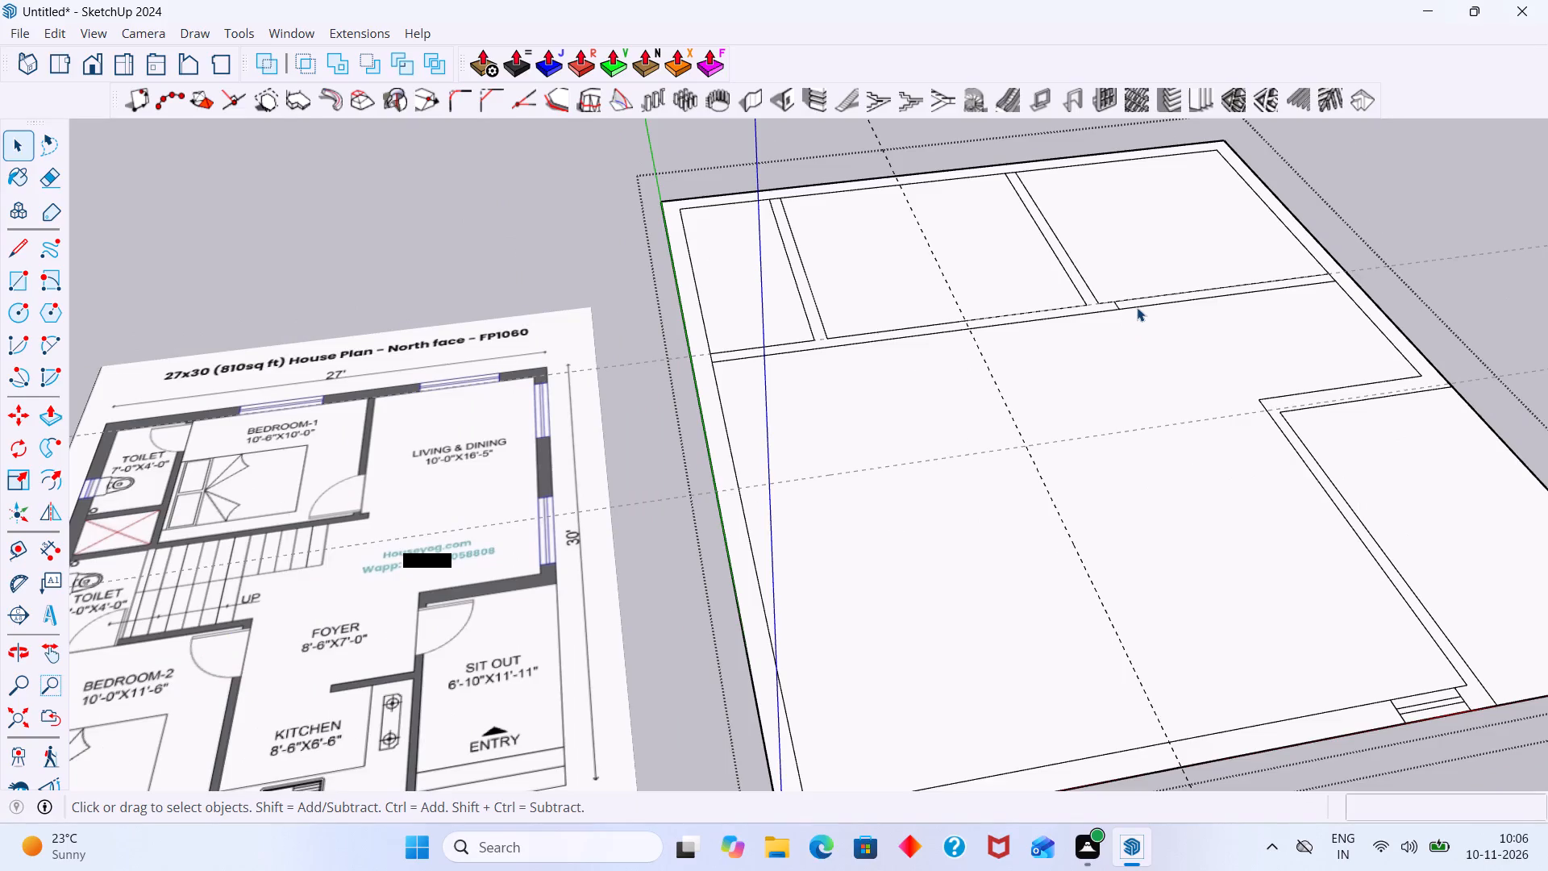
pyautogui.press('e')
pyautogui.moveTo(1141, 286); pyautogui.dragTo(1146, 334)
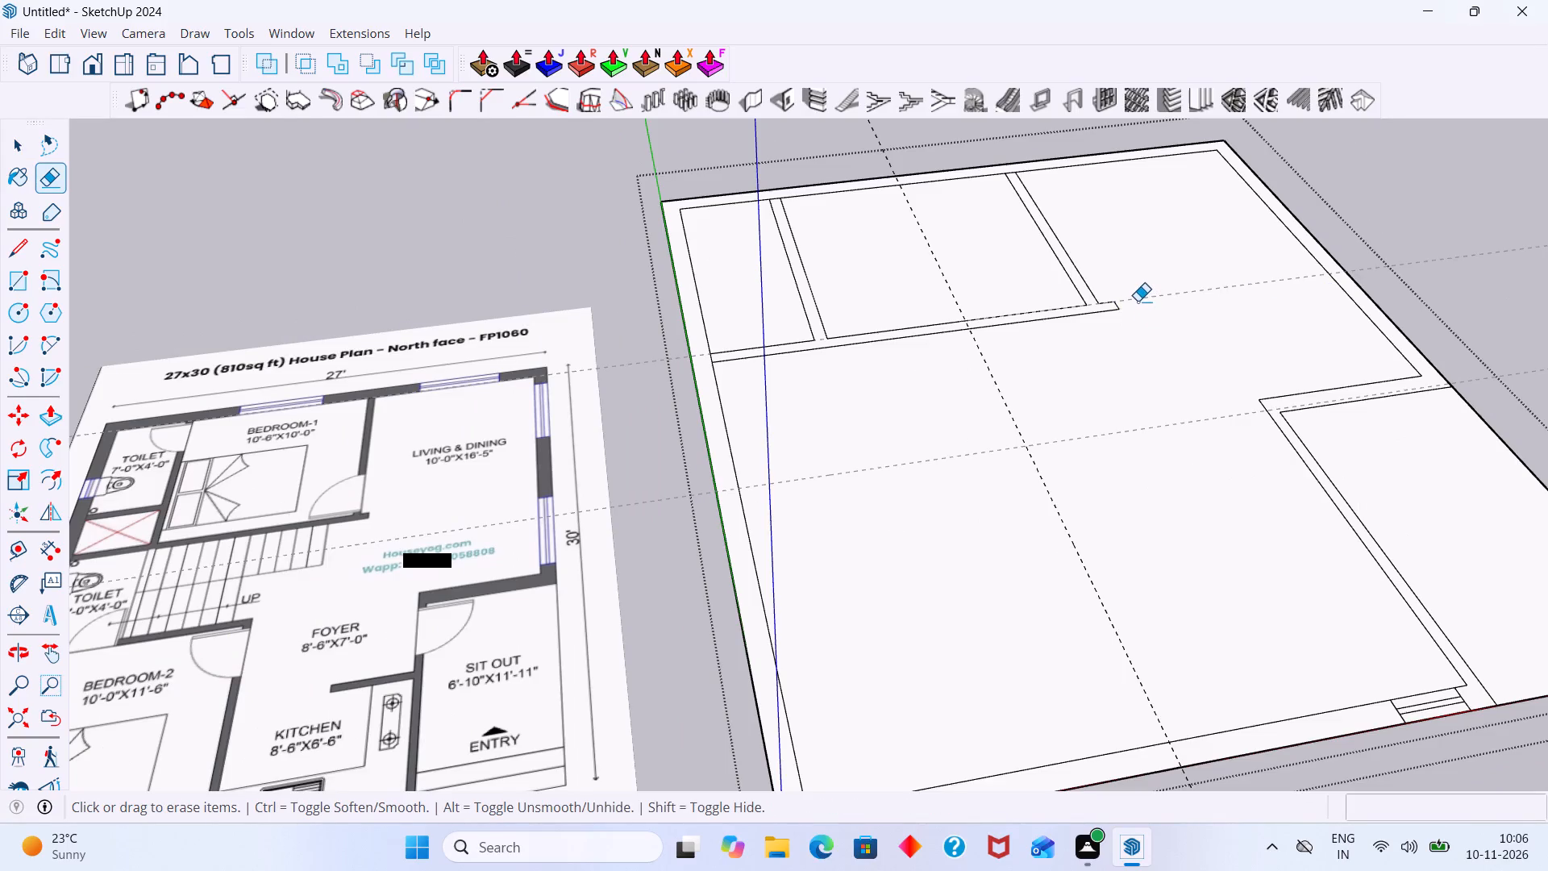
# Delete the Bedroom-1 depth guide line, working outside the outer-wall group.
pyautogui.click(1158, 294)
pyautogui.click(1159, 296)
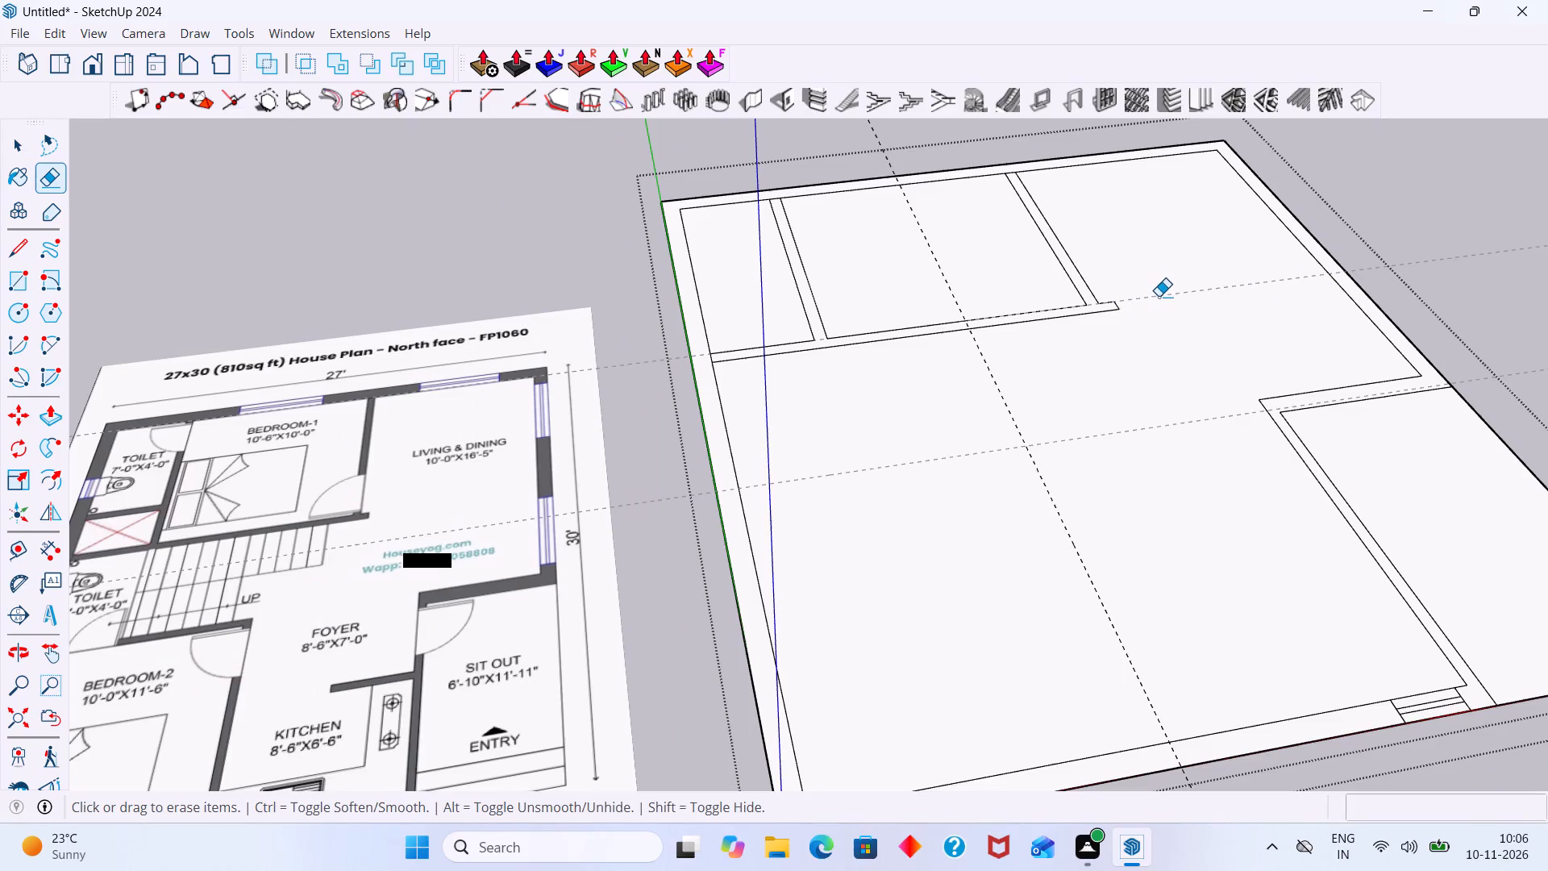
pyautogui.doubleClick(1159, 297)
pyautogui.click(1364, 268)
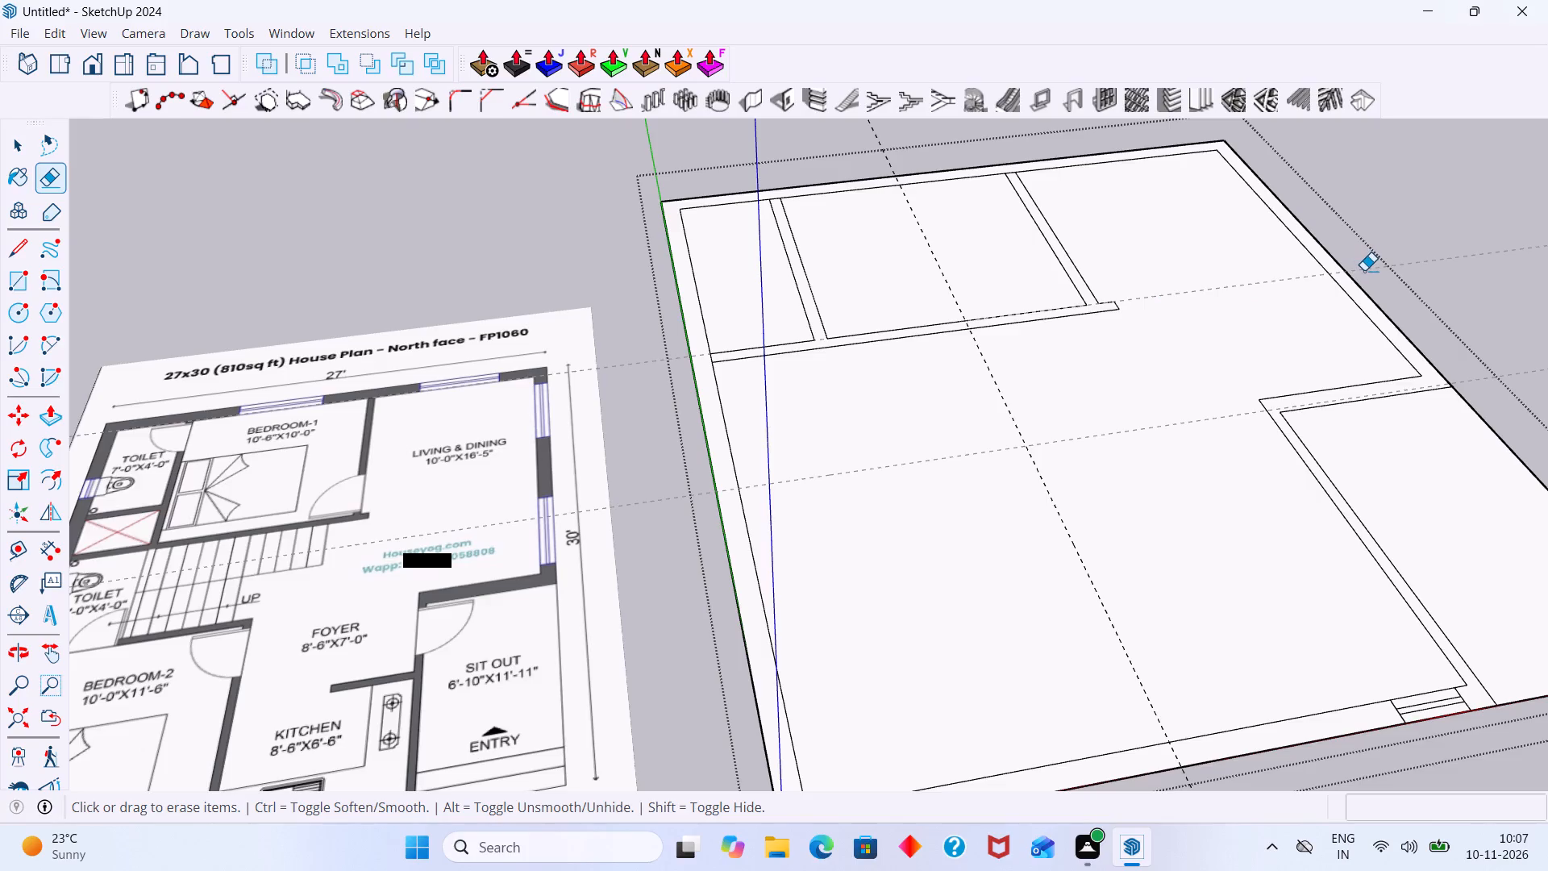
pyautogui.click(1364, 271)
pyautogui.press('space')
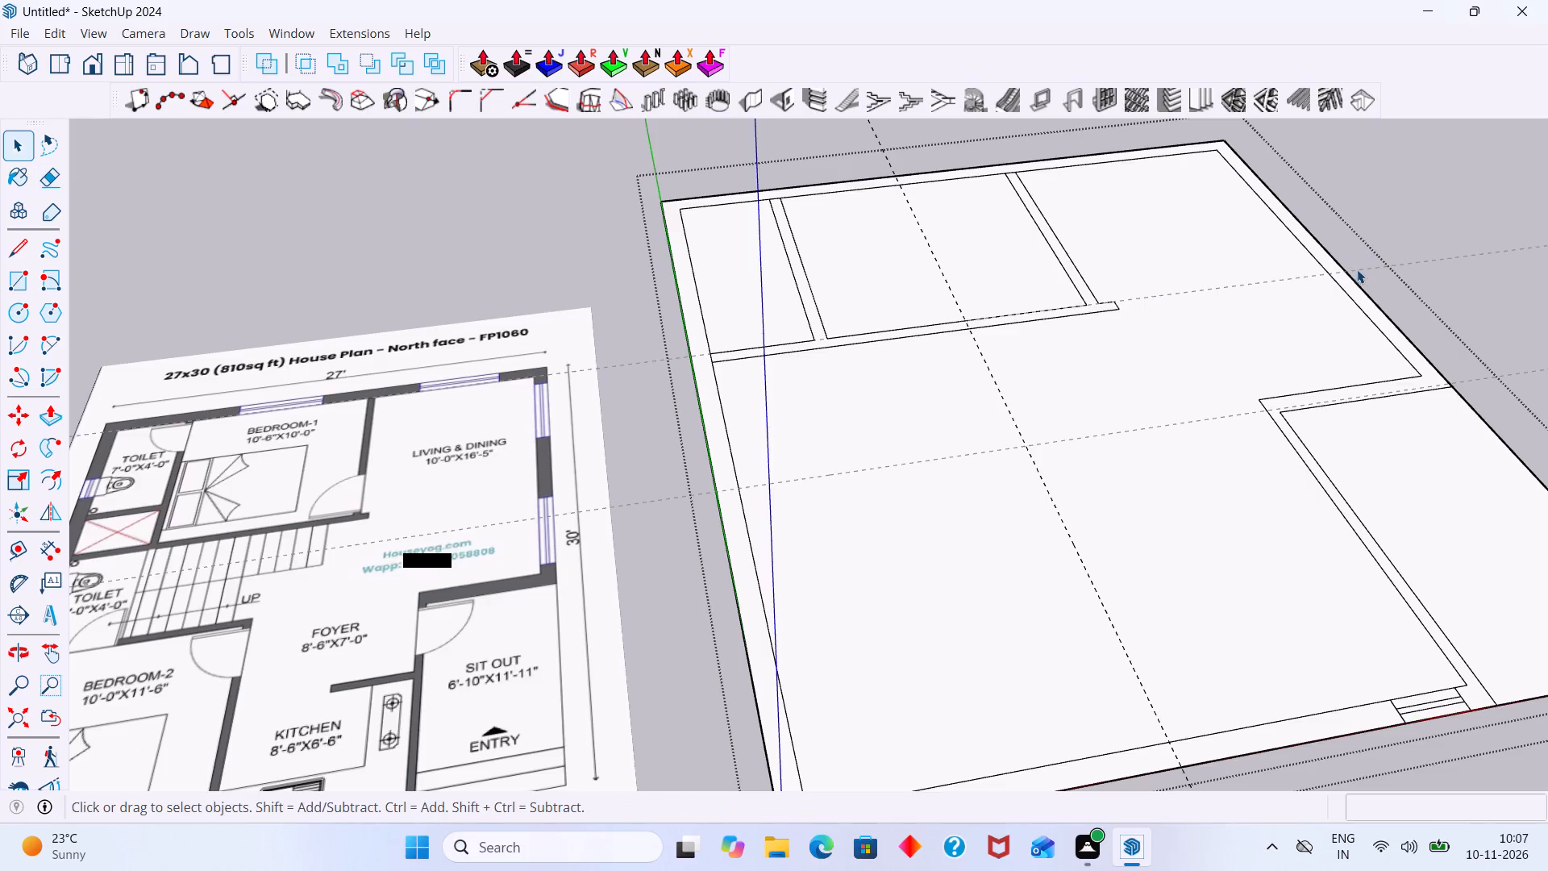
pyautogui.click(1358, 269)
pyautogui.doubleClick(1359, 268)
pyautogui.click(1360, 270)
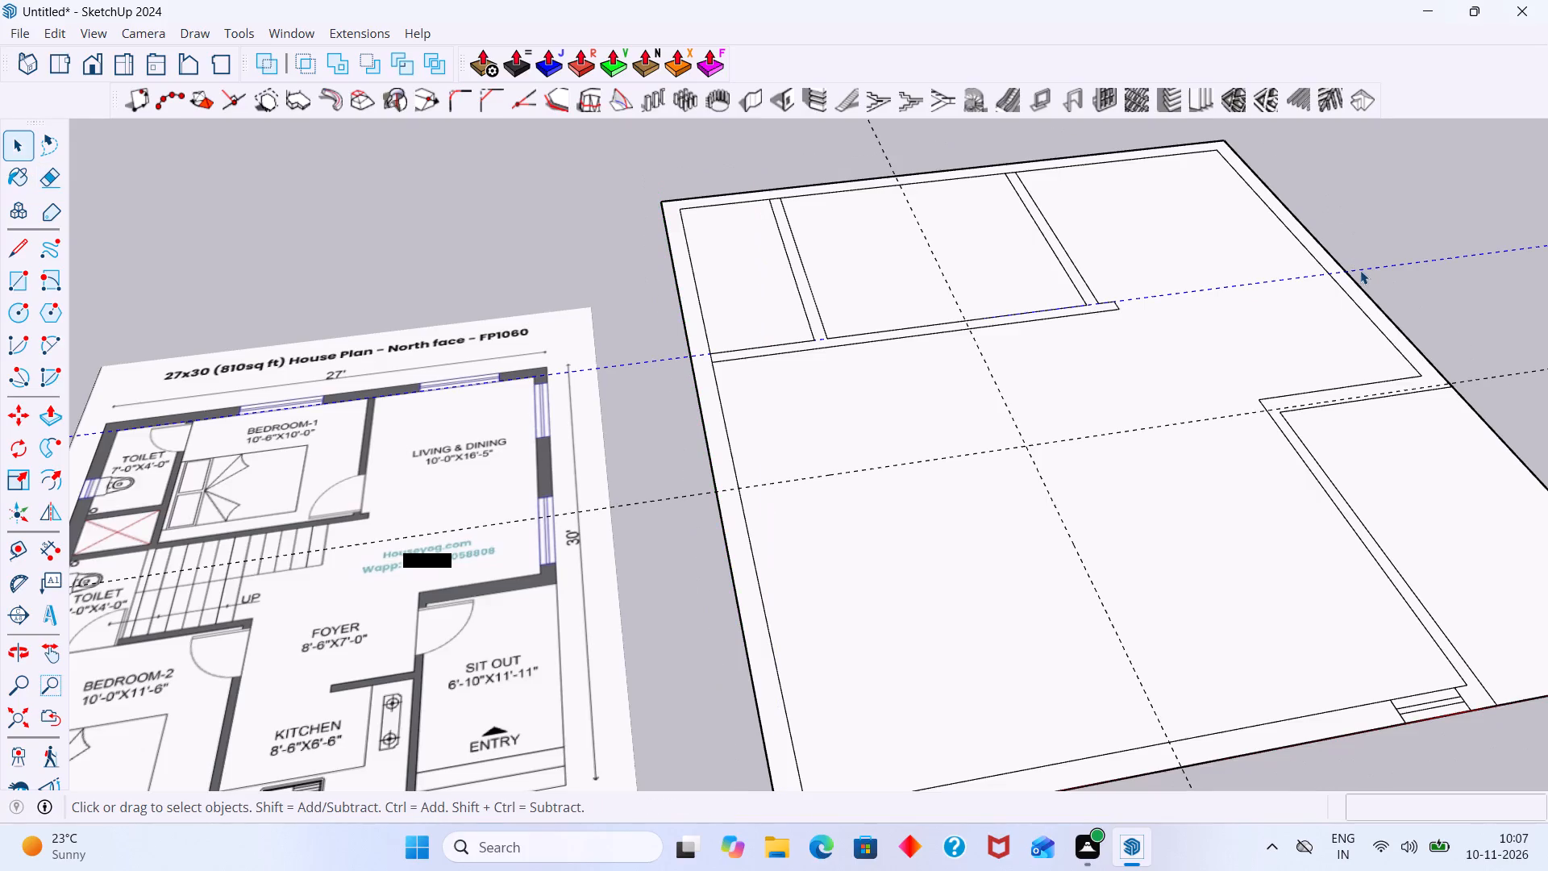
pyautogui.press('Delete')
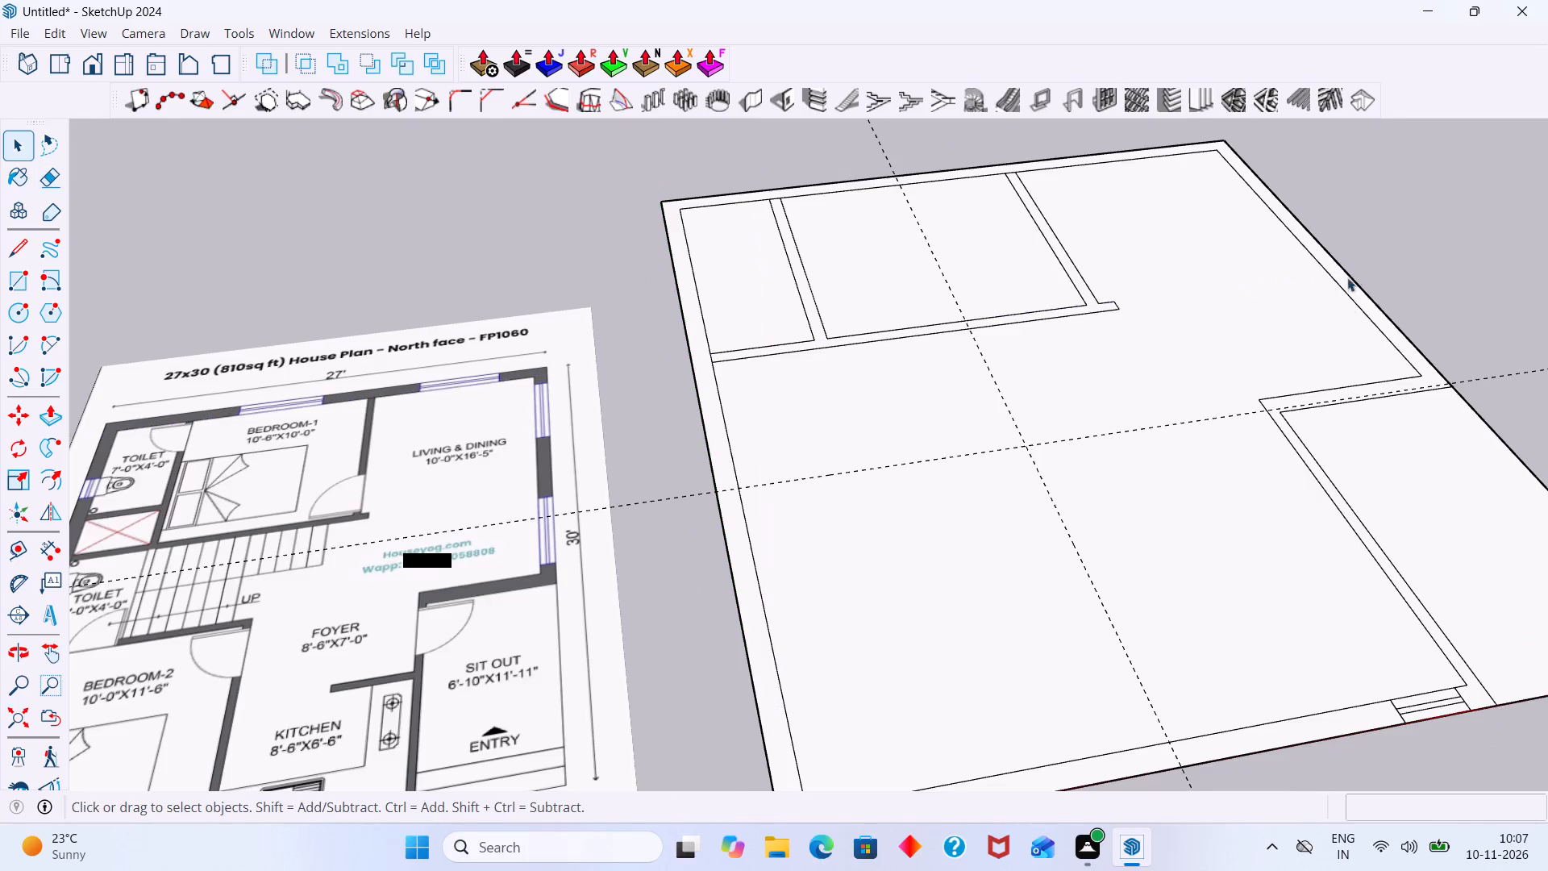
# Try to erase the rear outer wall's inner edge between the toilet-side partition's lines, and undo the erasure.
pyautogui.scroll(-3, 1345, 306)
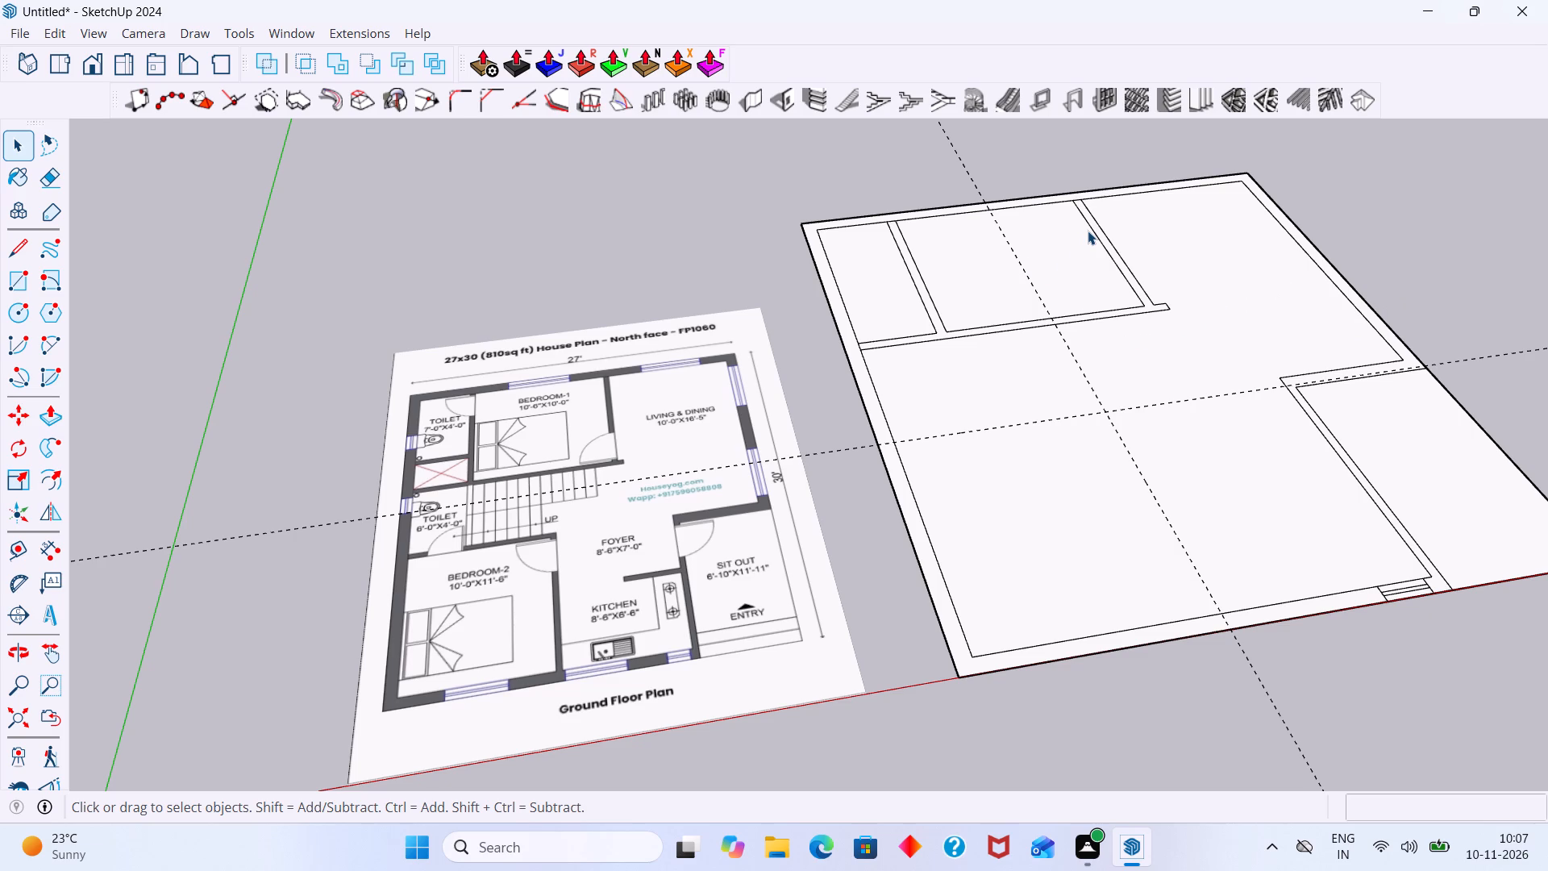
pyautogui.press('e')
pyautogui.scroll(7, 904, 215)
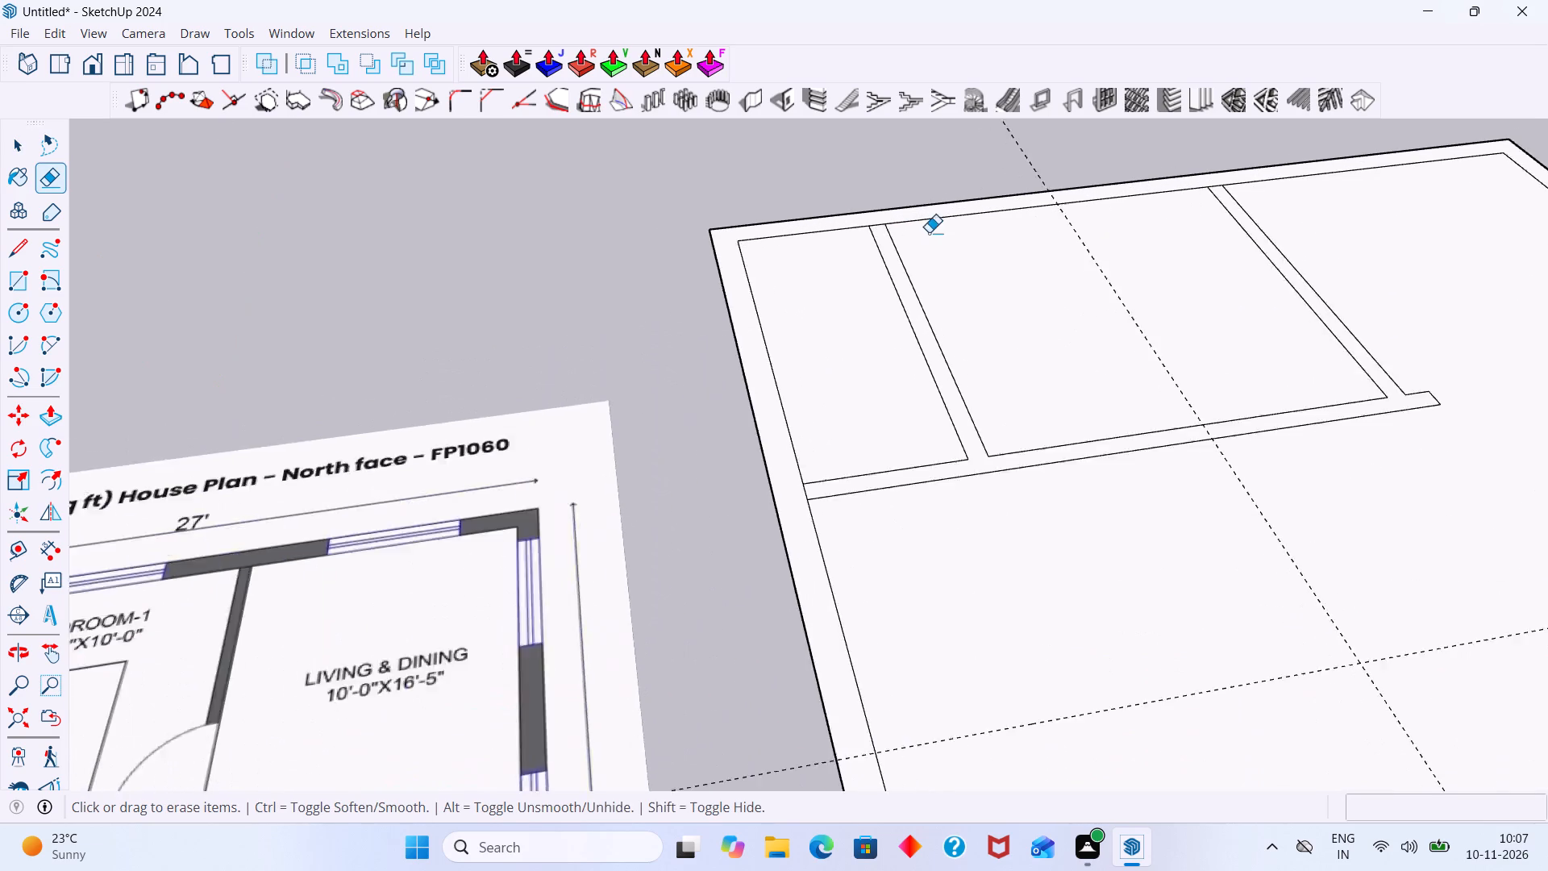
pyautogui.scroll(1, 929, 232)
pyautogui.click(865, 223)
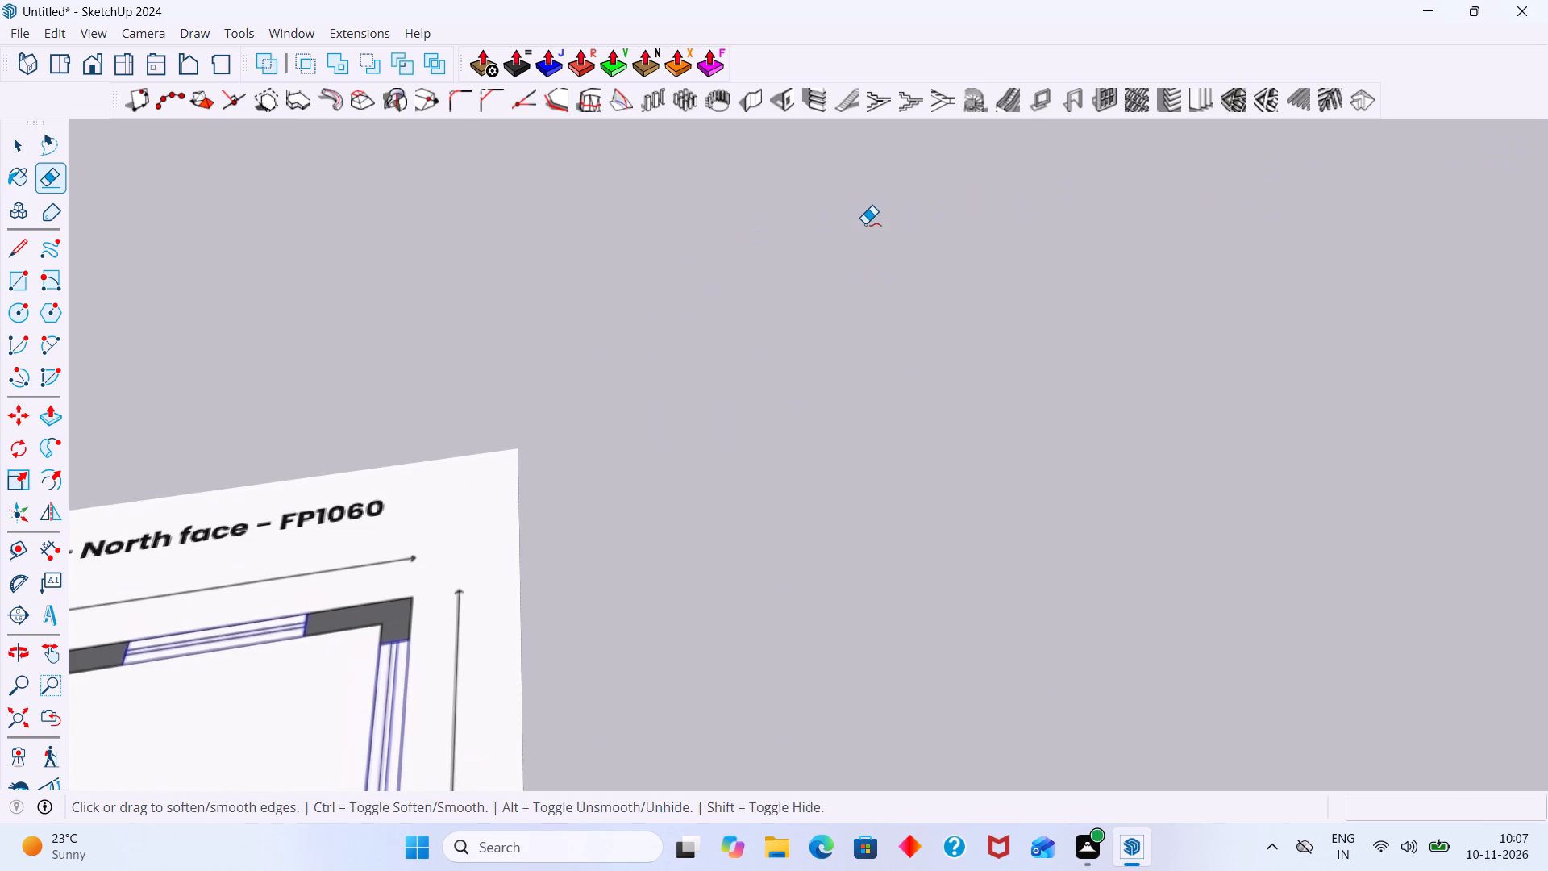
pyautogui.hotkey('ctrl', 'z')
# Reopen the outer-wall group and delete the rear wall's inner-edge segment between the toilet-side partition's two lines.
pyautogui.press('space')
pyautogui.click(865, 221)
pyautogui.click(866, 220)
pyautogui.click(866, 220)
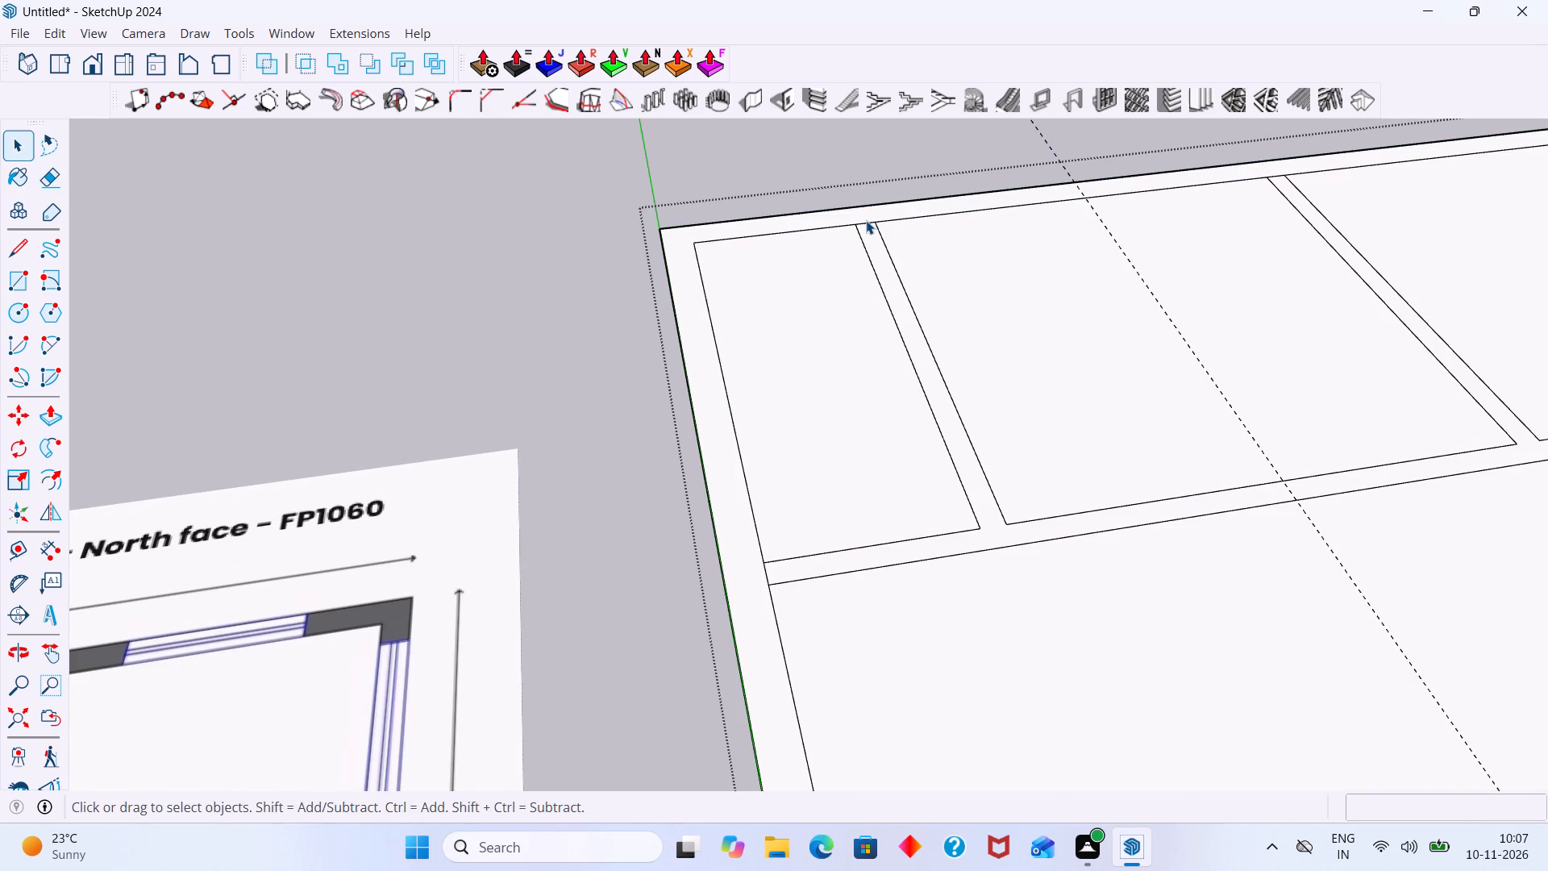
pyautogui.click(867, 222)
pyautogui.press('Delete')
pyautogui.scroll(-2, 897, 224)
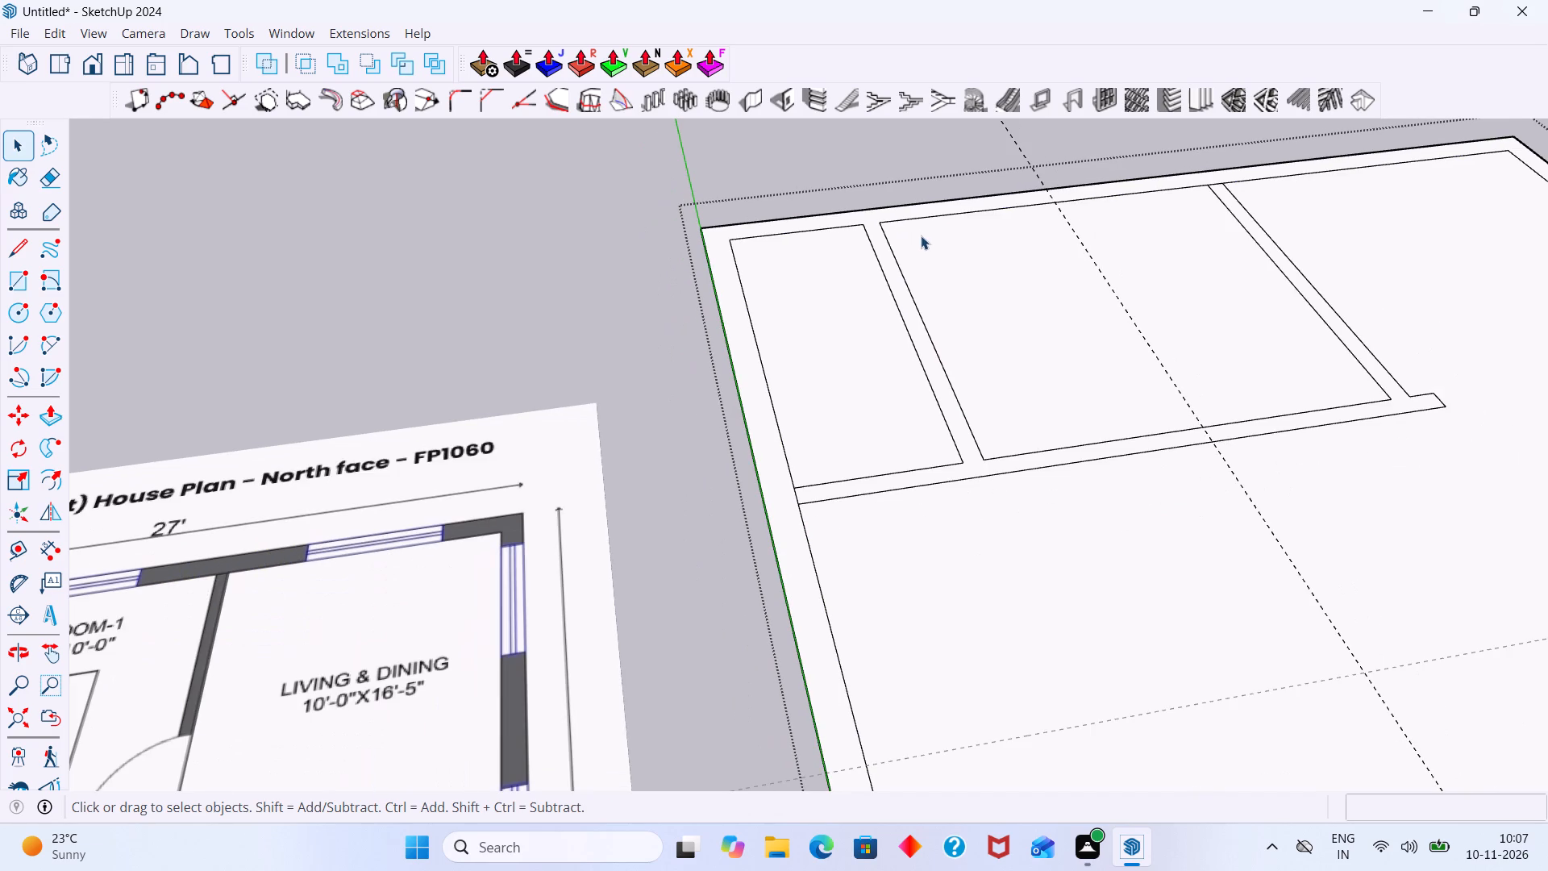
# Erase the rear wall's inner-edge segment between the two lines of the living-room-side partition.
pyautogui.press('e')
pyautogui.scroll(-6, 942, 252)
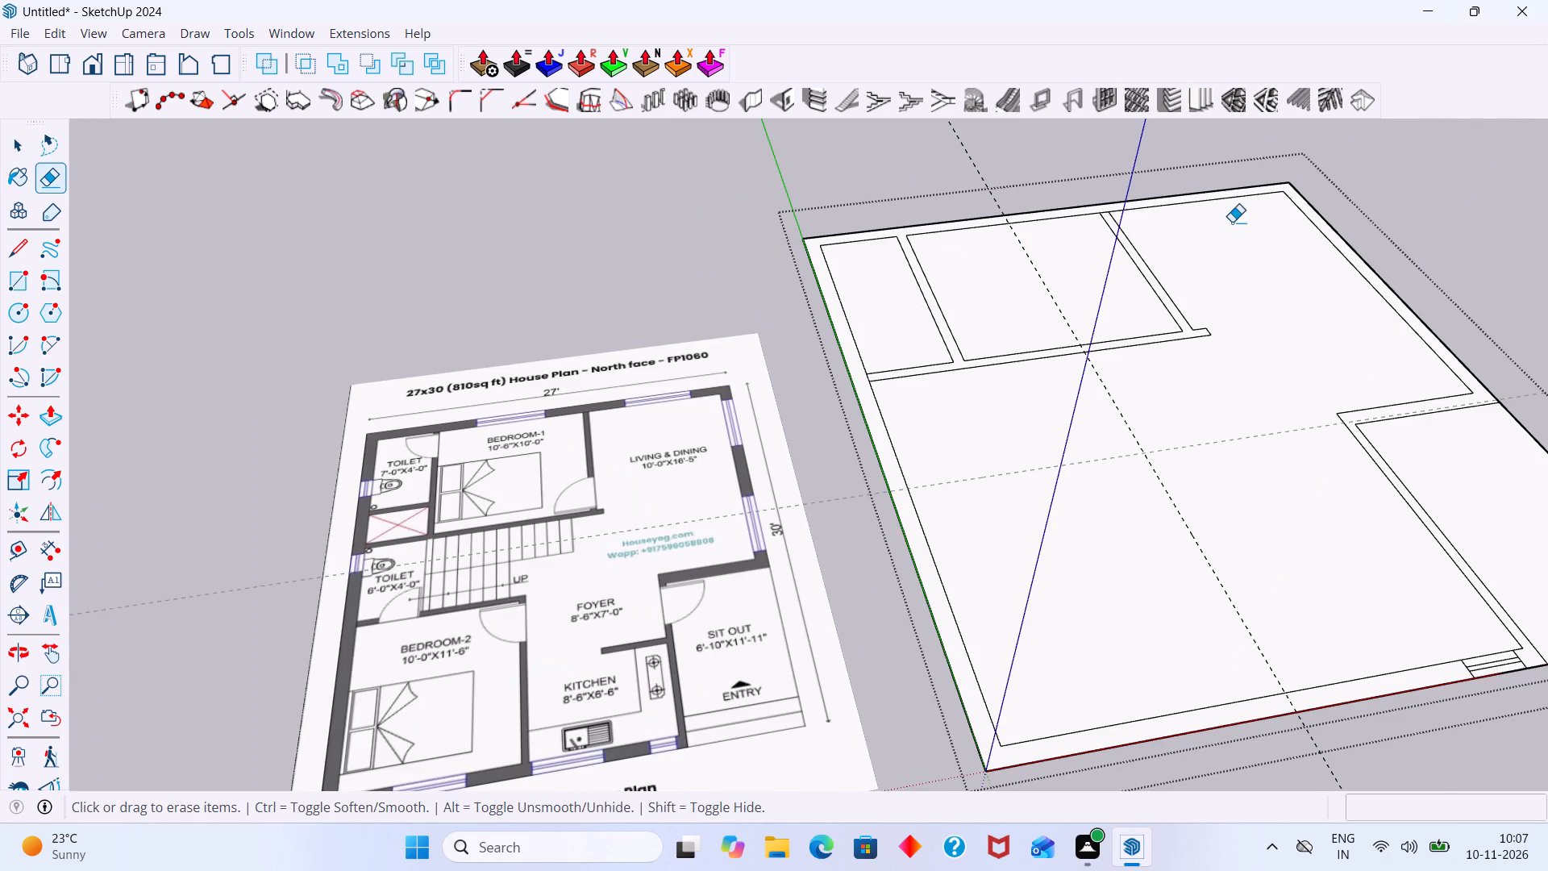
pyautogui.scroll(9, 1235, 220)
pyautogui.click(1042, 198)
pyautogui.scroll(-5, 1051, 206)
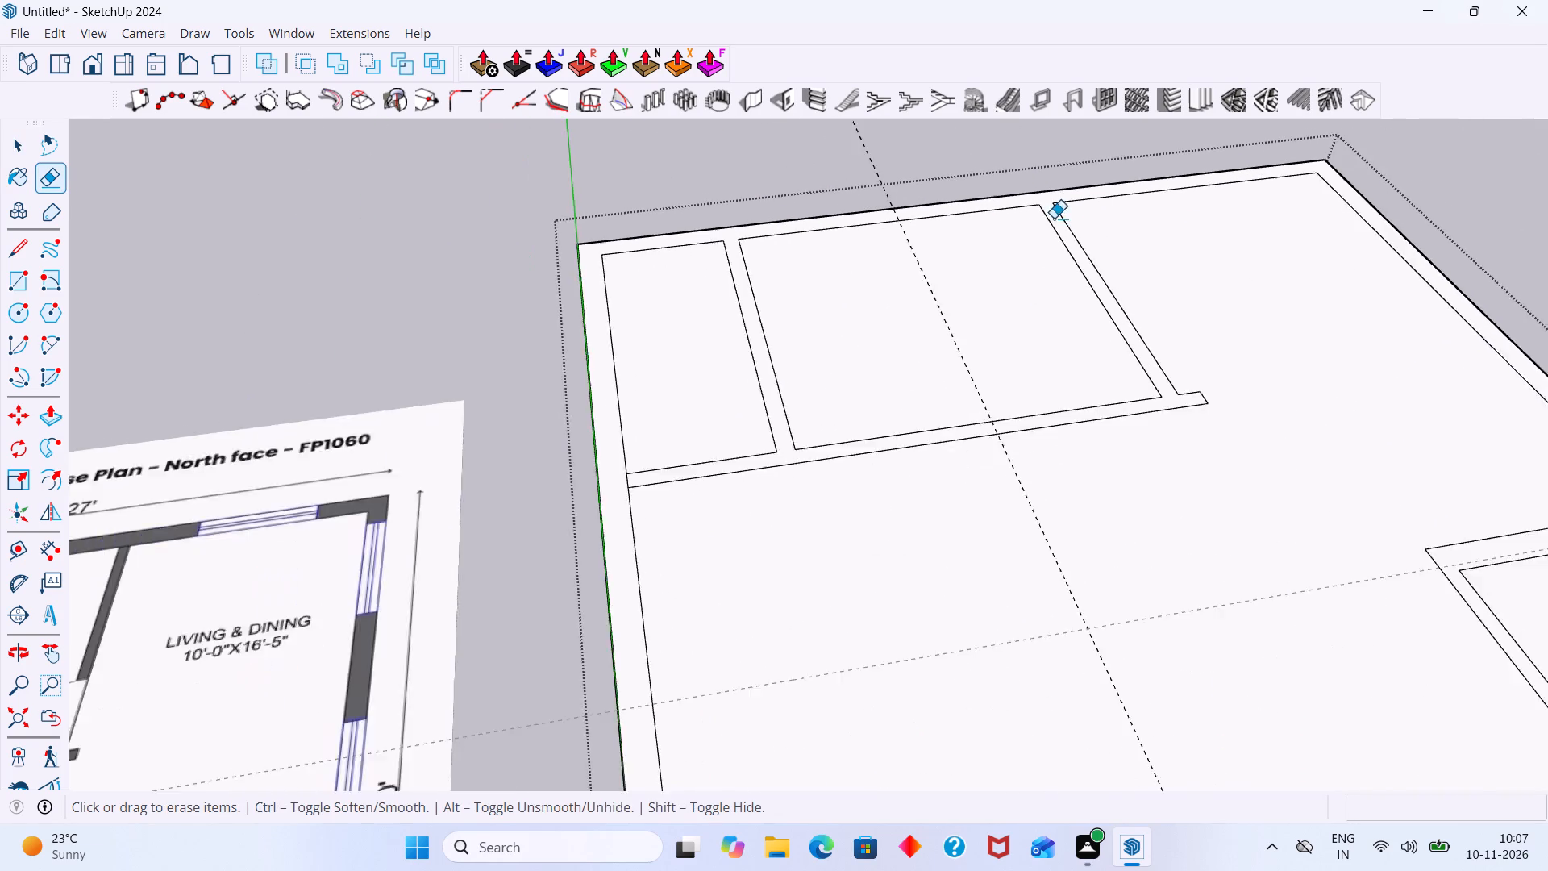
pyautogui.scroll(-3, 1054, 218)
pyautogui.scroll(-3, 949, 254)
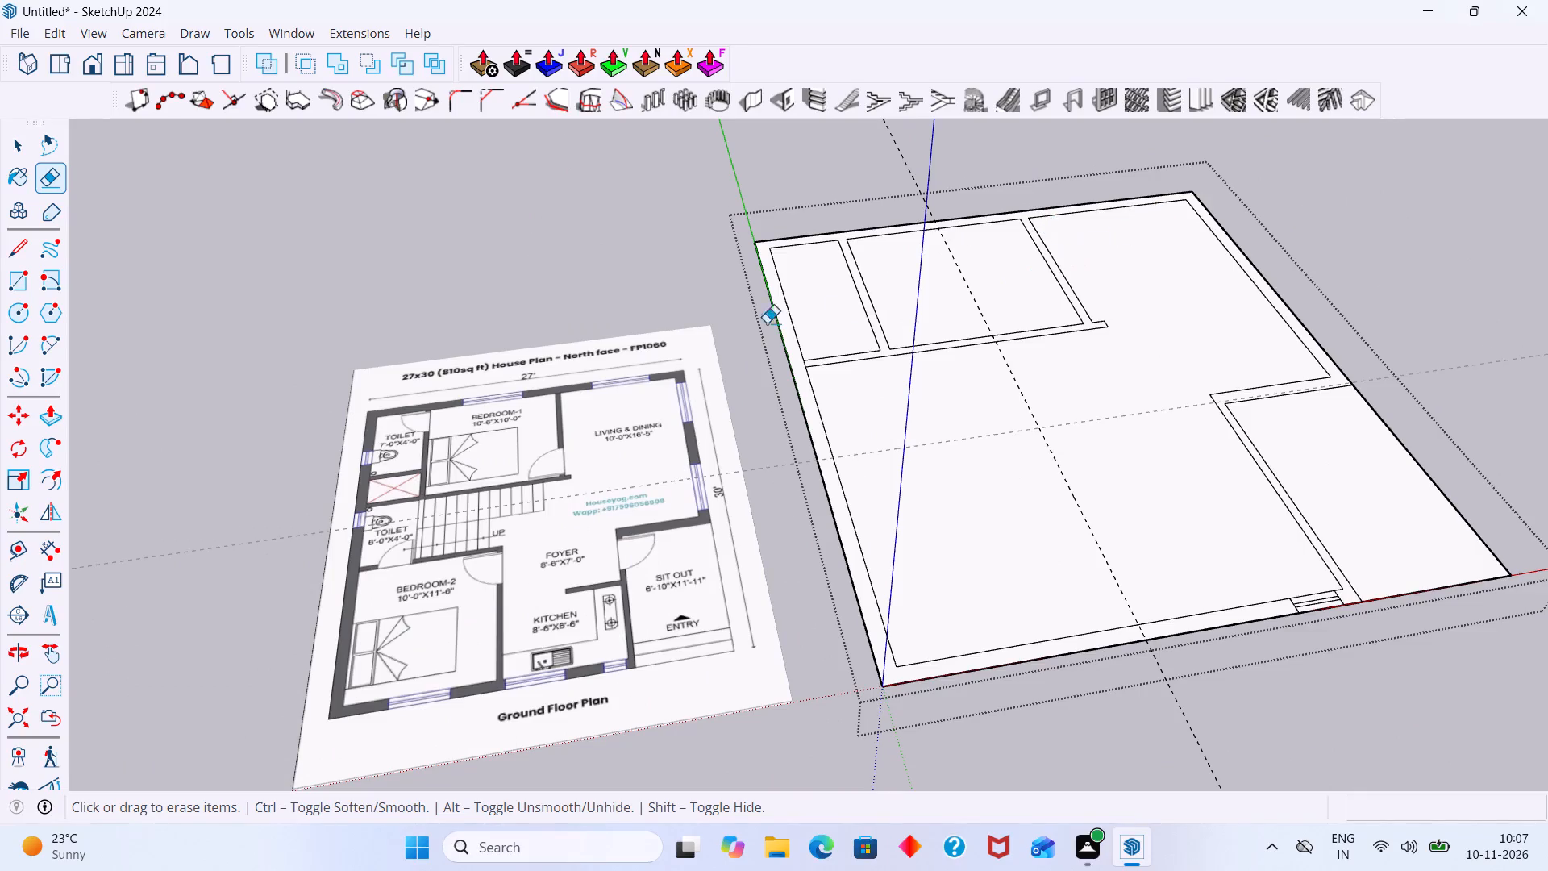
# Draw a 9" line across the rear outer wall's thickness from the midpoint of Bedroom-1's inner wall edge.
pyautogui.moveTo(823, 319); pyautogui.dragTo(828, 303, button='middle')
pyautogui.scroll(2, 843, 316)
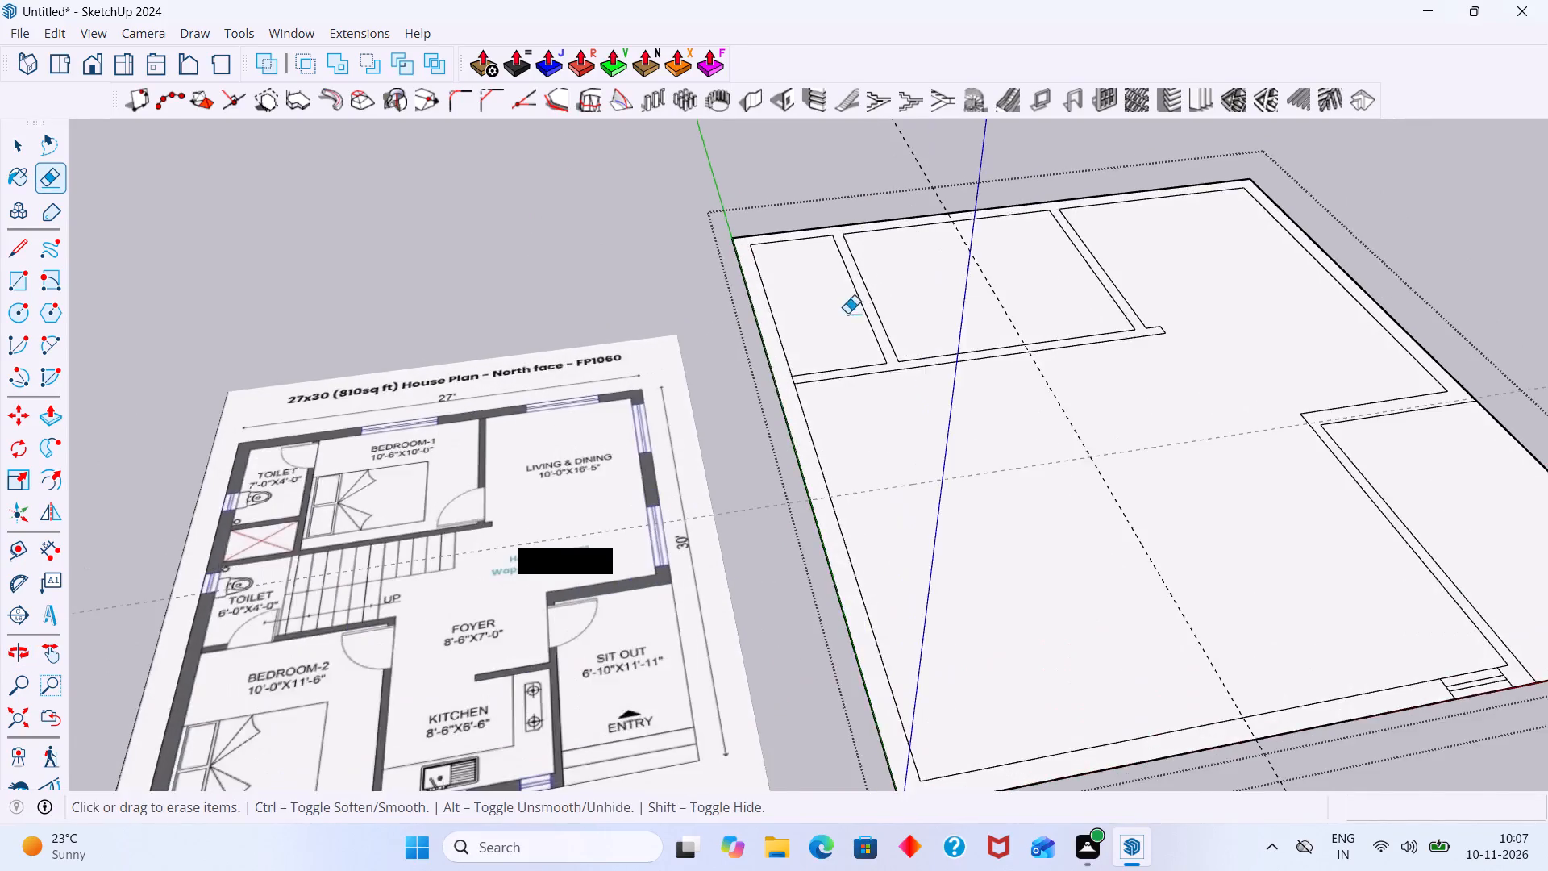
pyautogui.moveTo(847, 319); pyautogui.dragTo(787, 342, button='middle')
pyautogui.scroll(3, 804, 326)
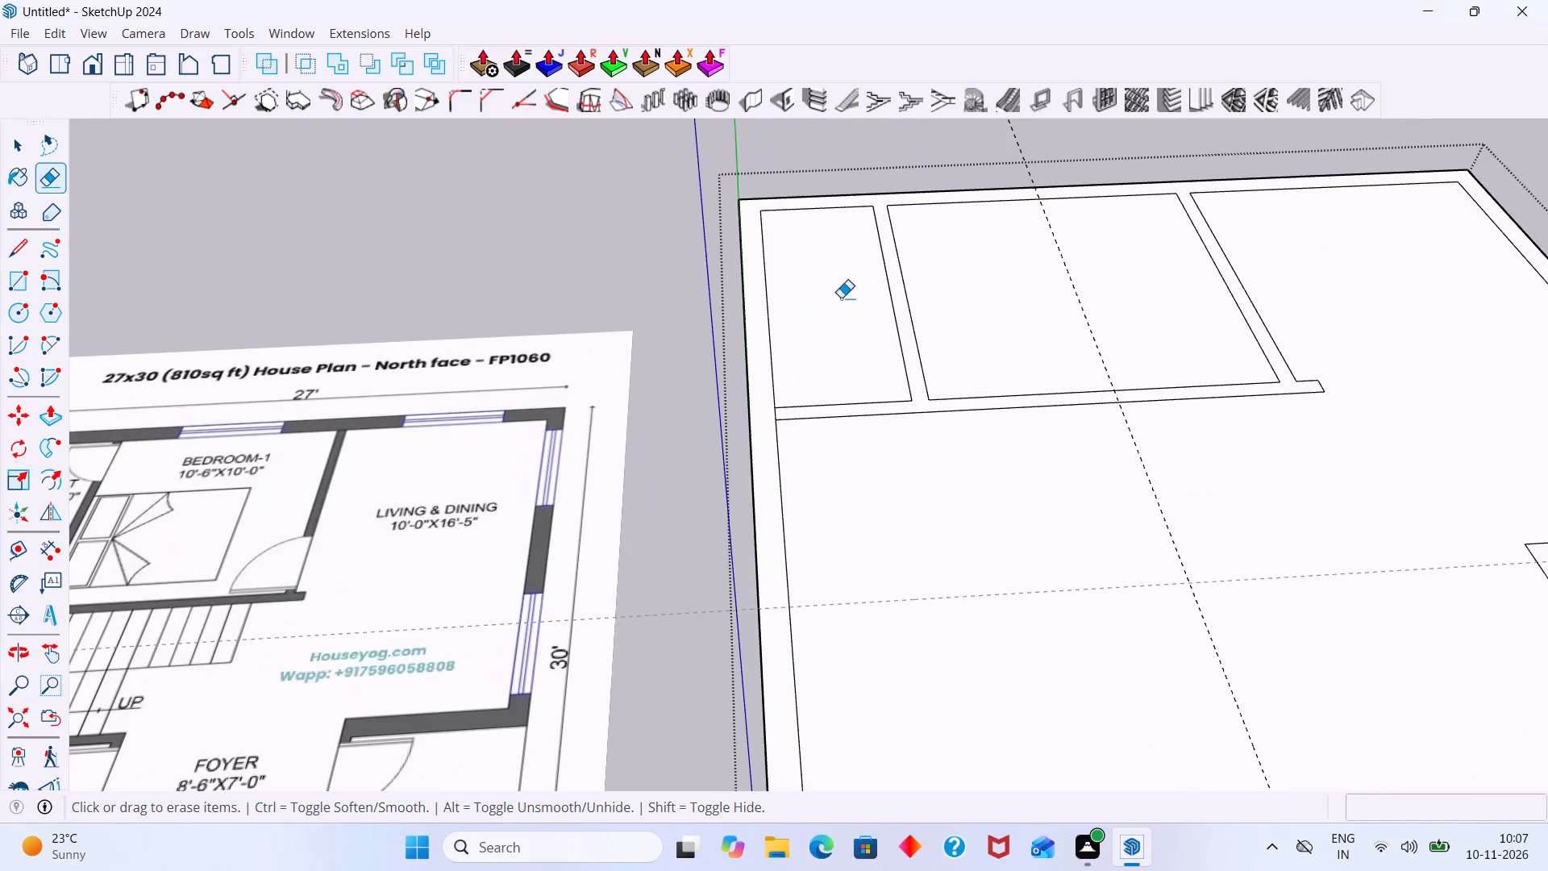
pyautogui.middleClick(961, 310)
pyautogui.scroll(-3, 967, 306)
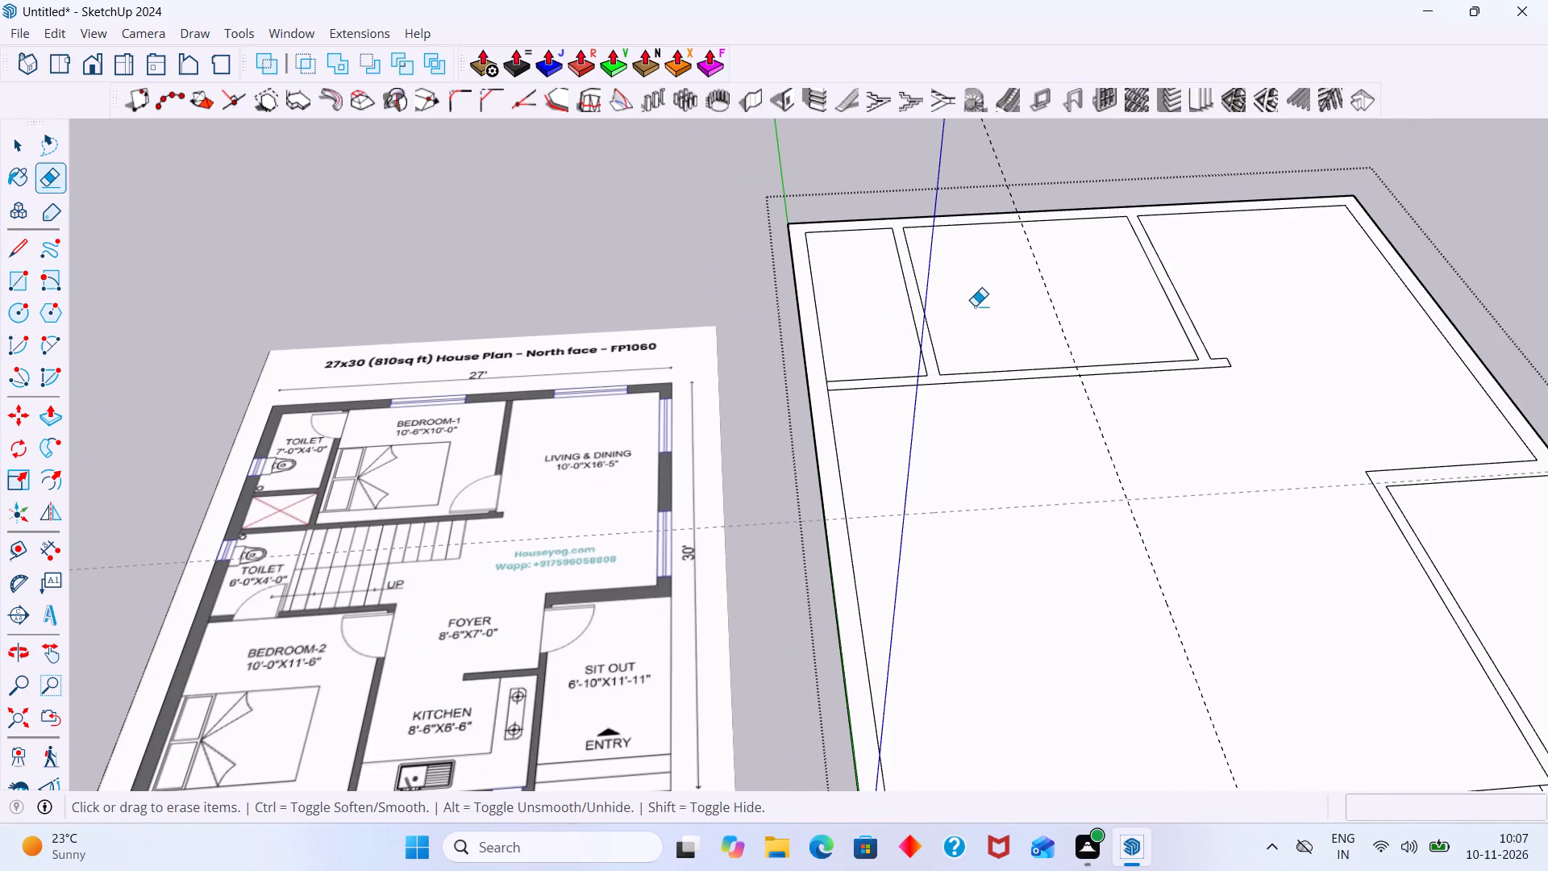
pyautogui.press('space')
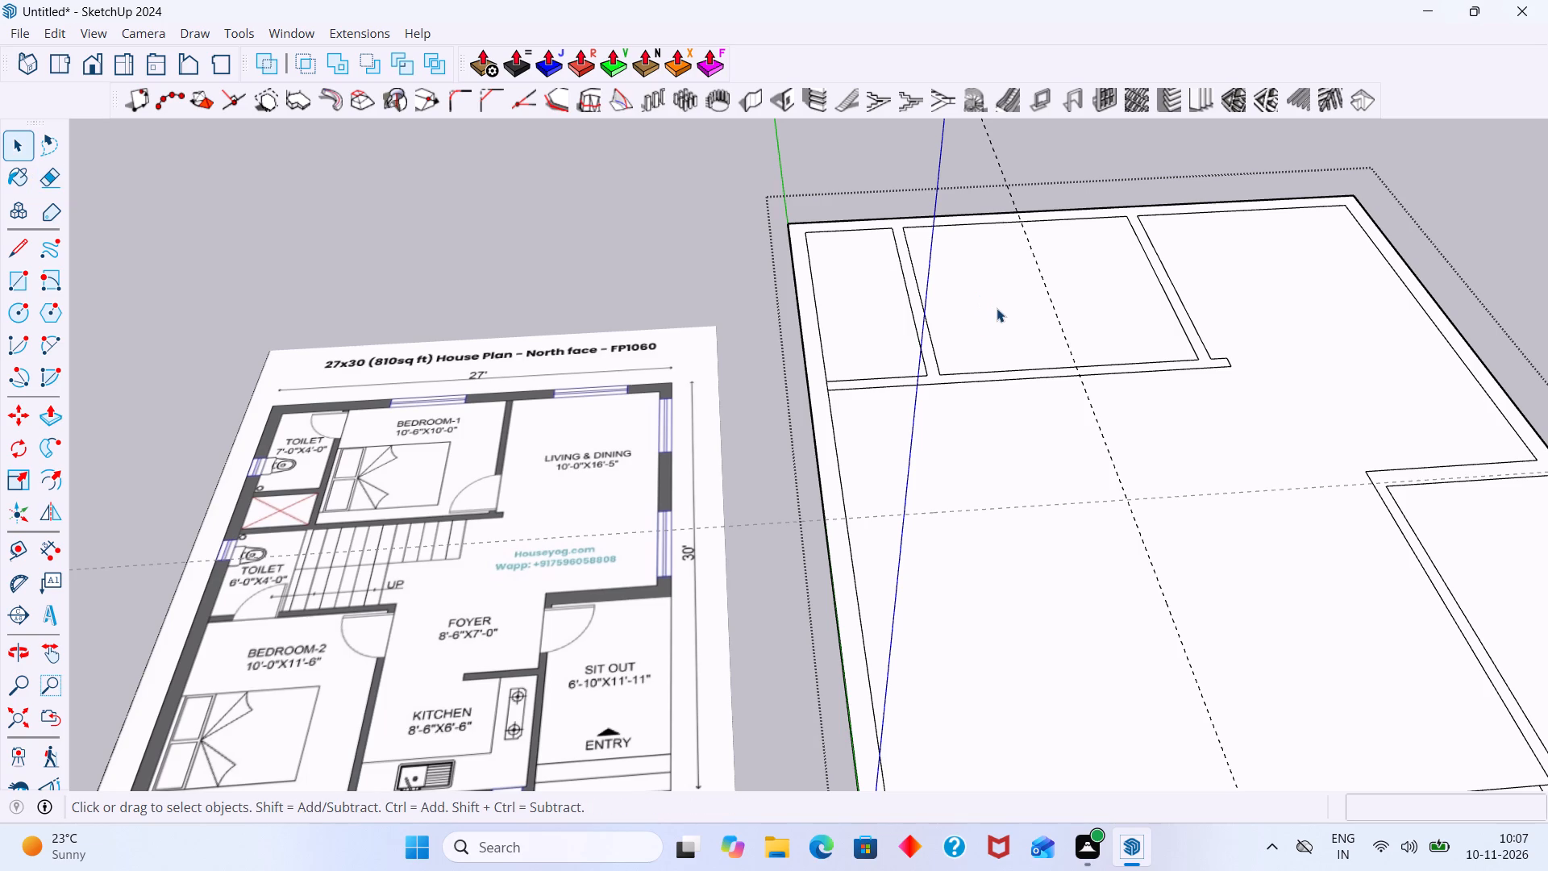
pyautogui.press('l')
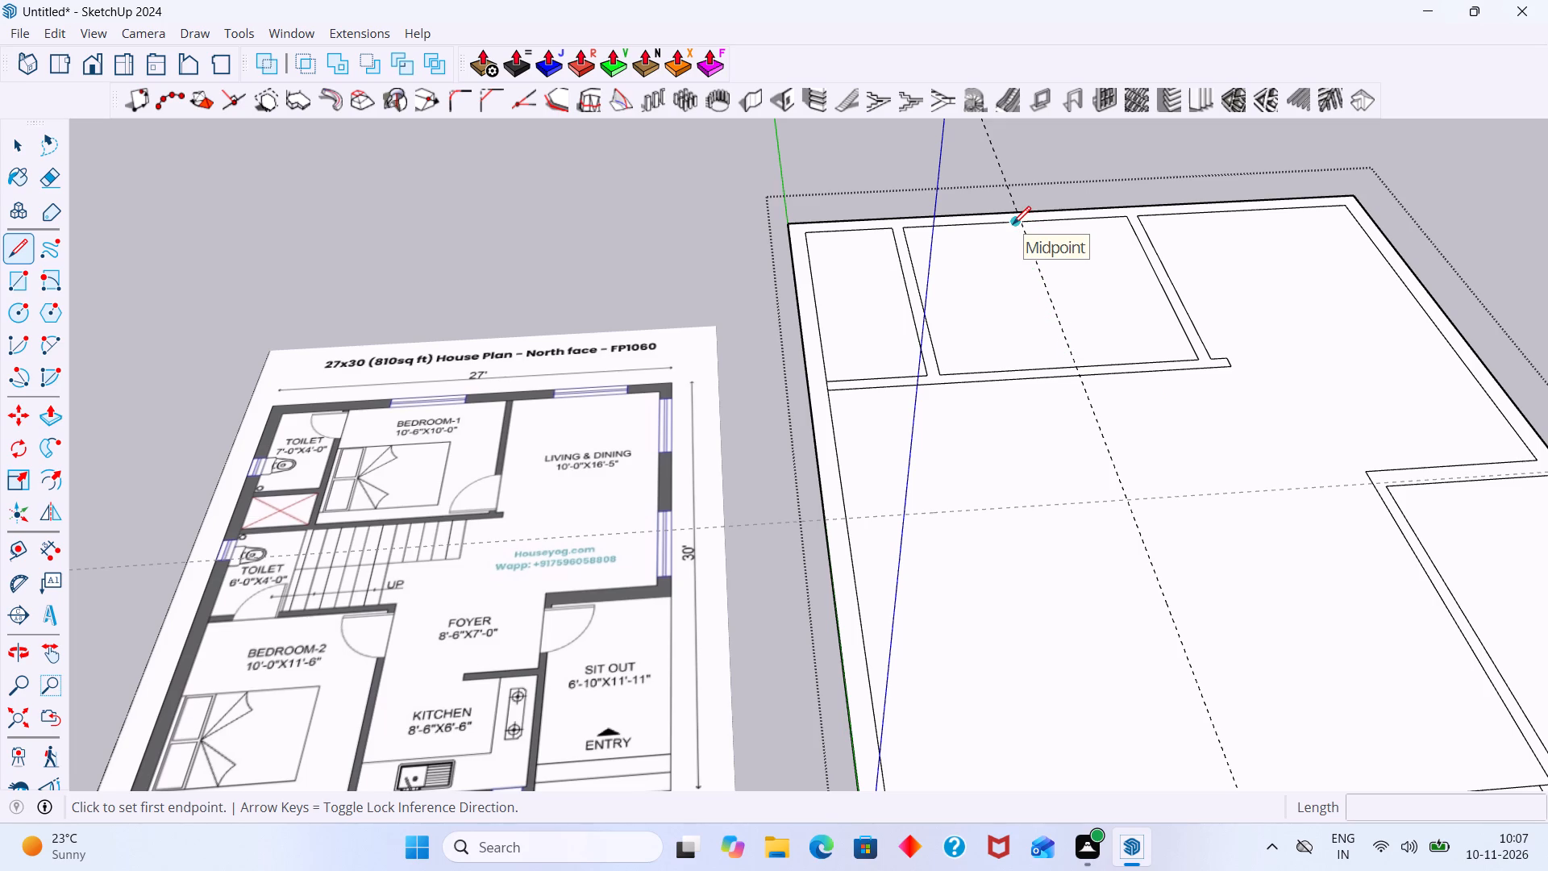
pyautogui.scroll(1, 1014, 227)
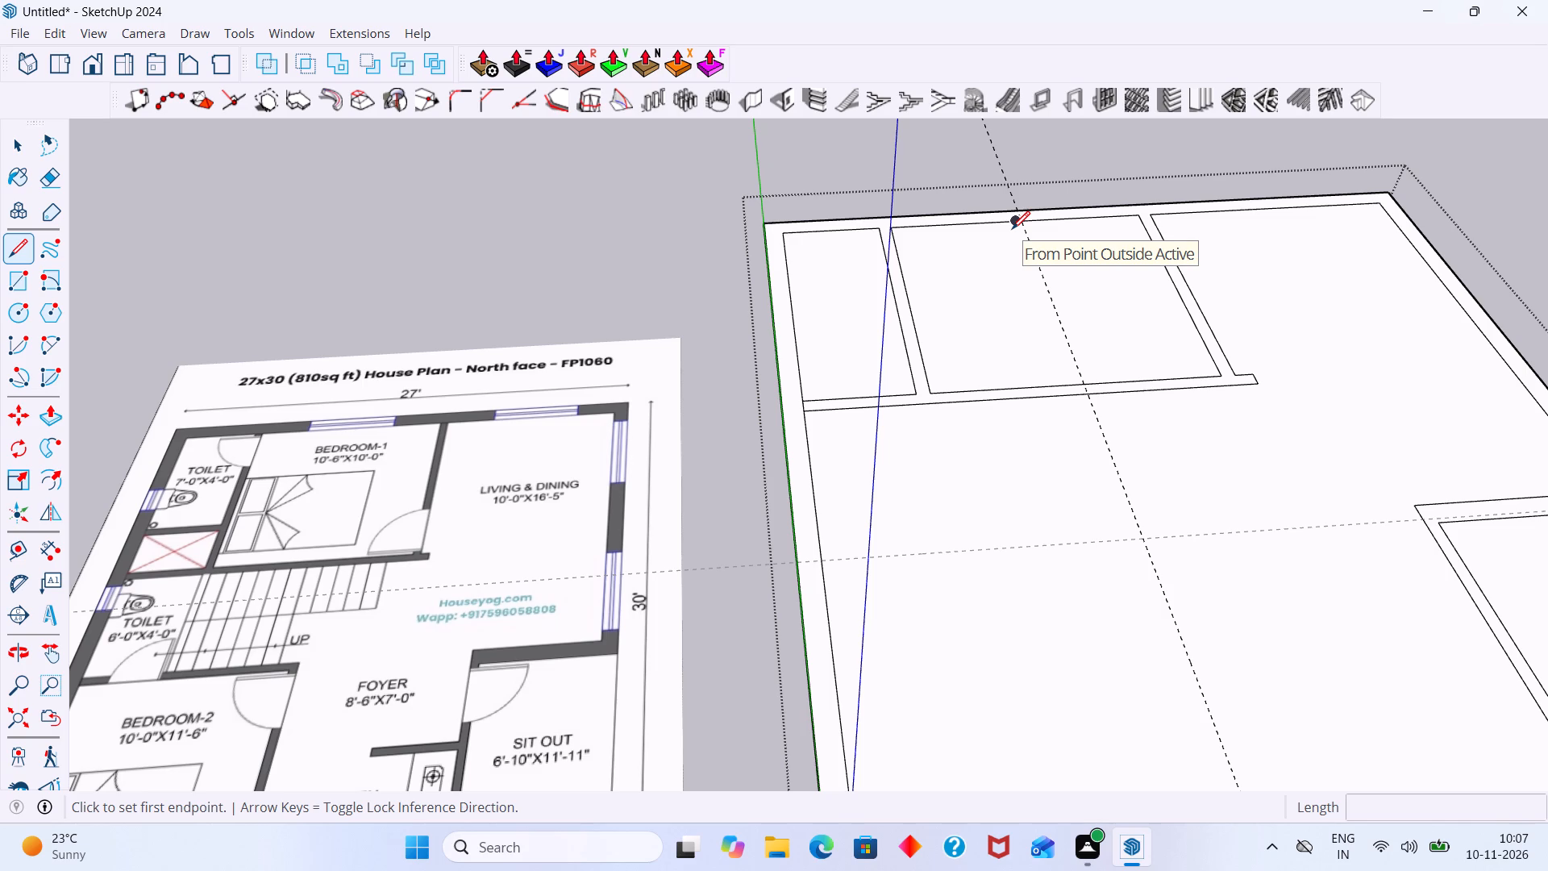
pyautogui.scroll(5, 1012, 229)
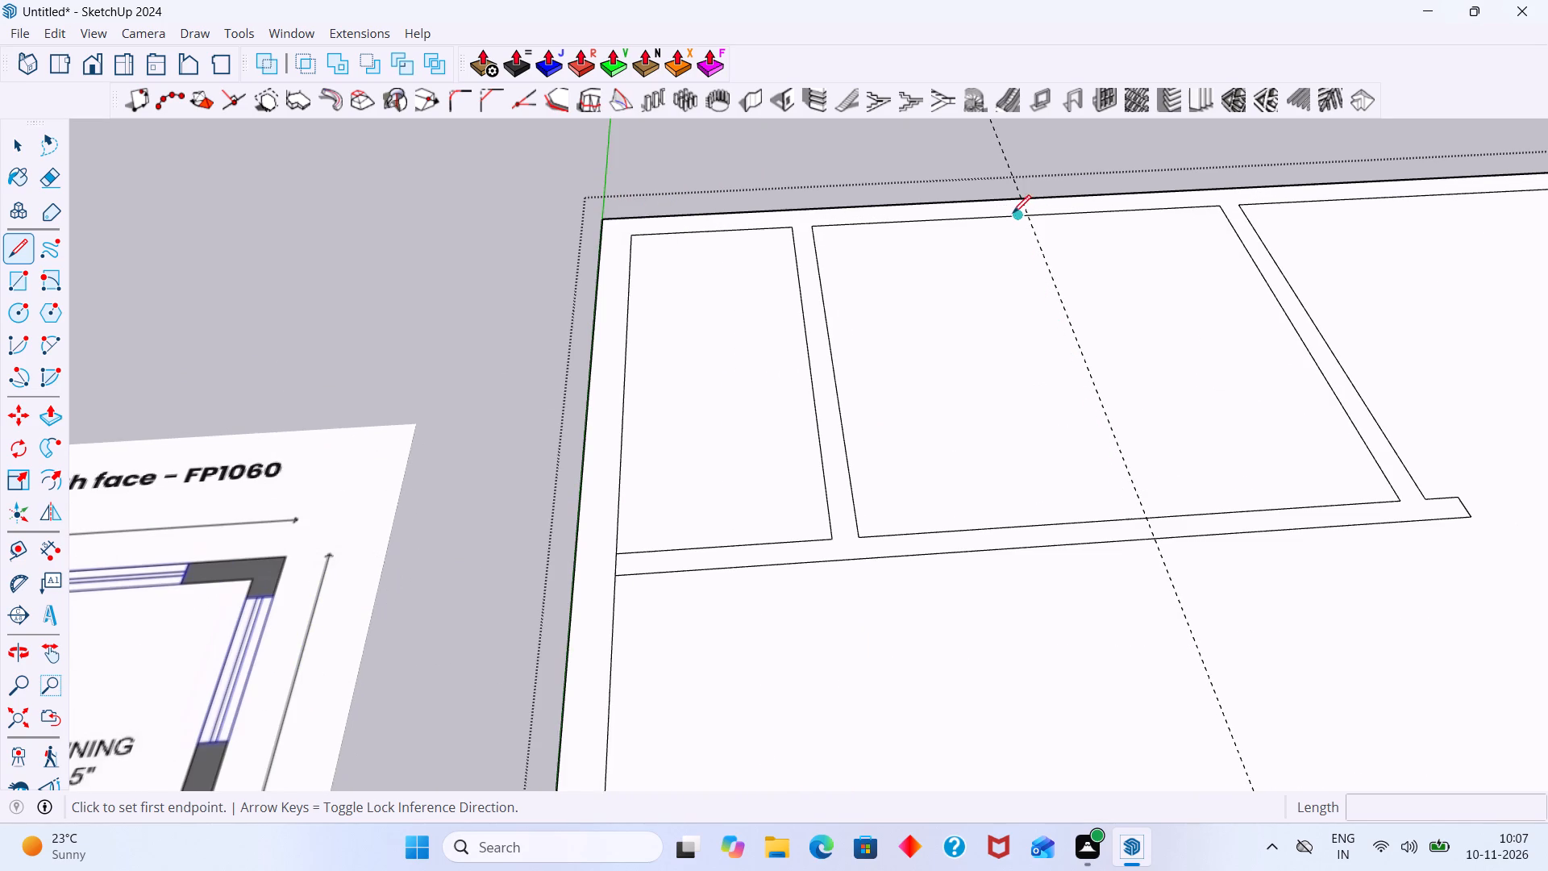
pyautogui.click(1018, 215)
pyautogui.scroll(3, 1001, 202)
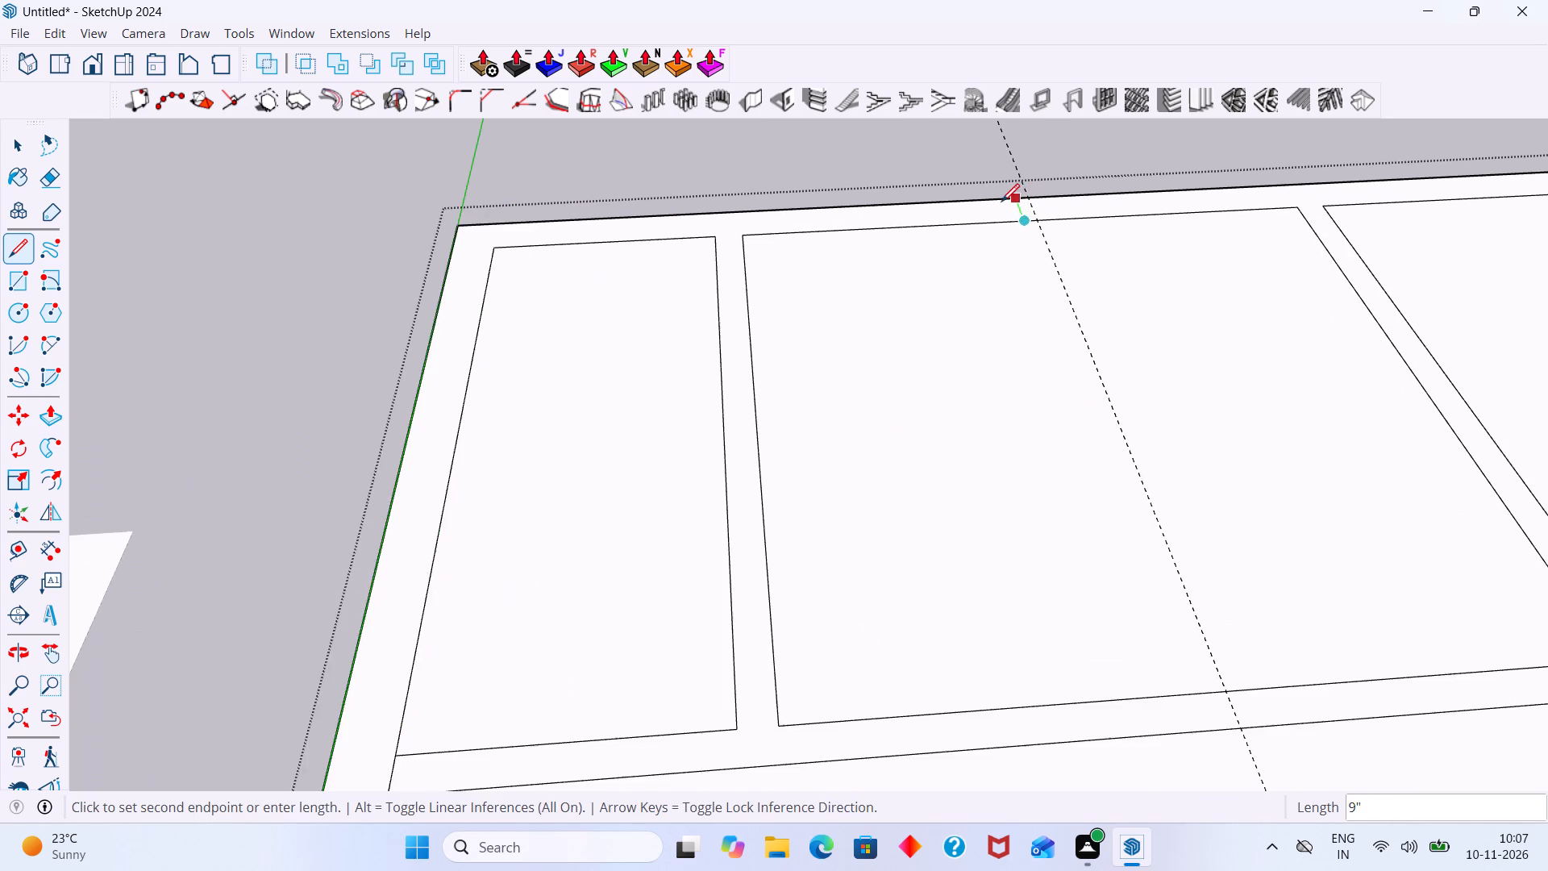
pyautogui.scroll(2, 1003, 202)
pyautogui.click(1016, 200)
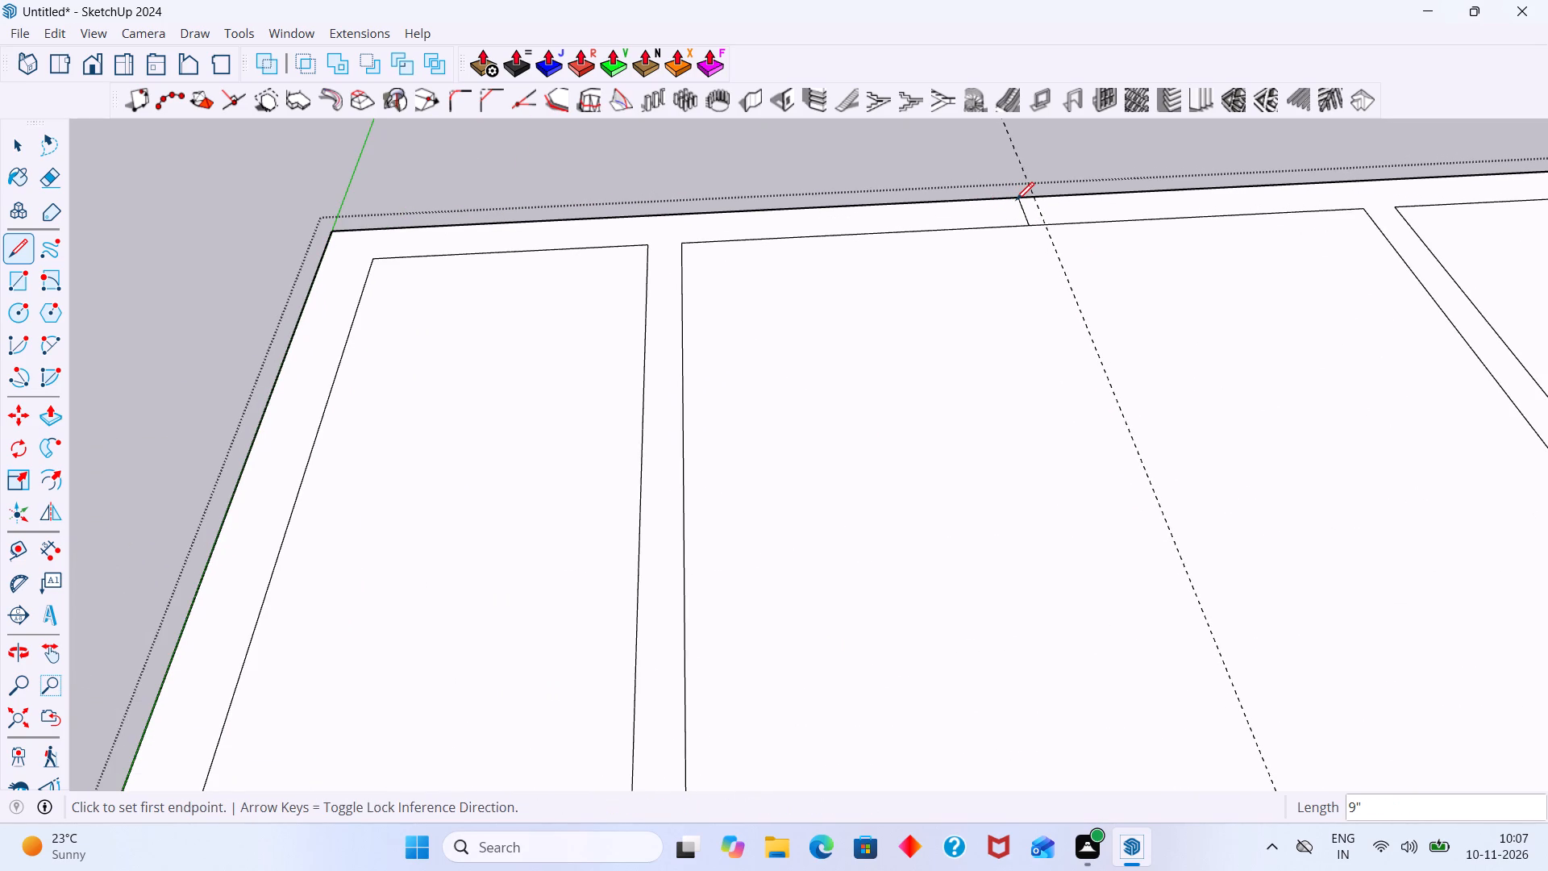
pyautogui.press('space')
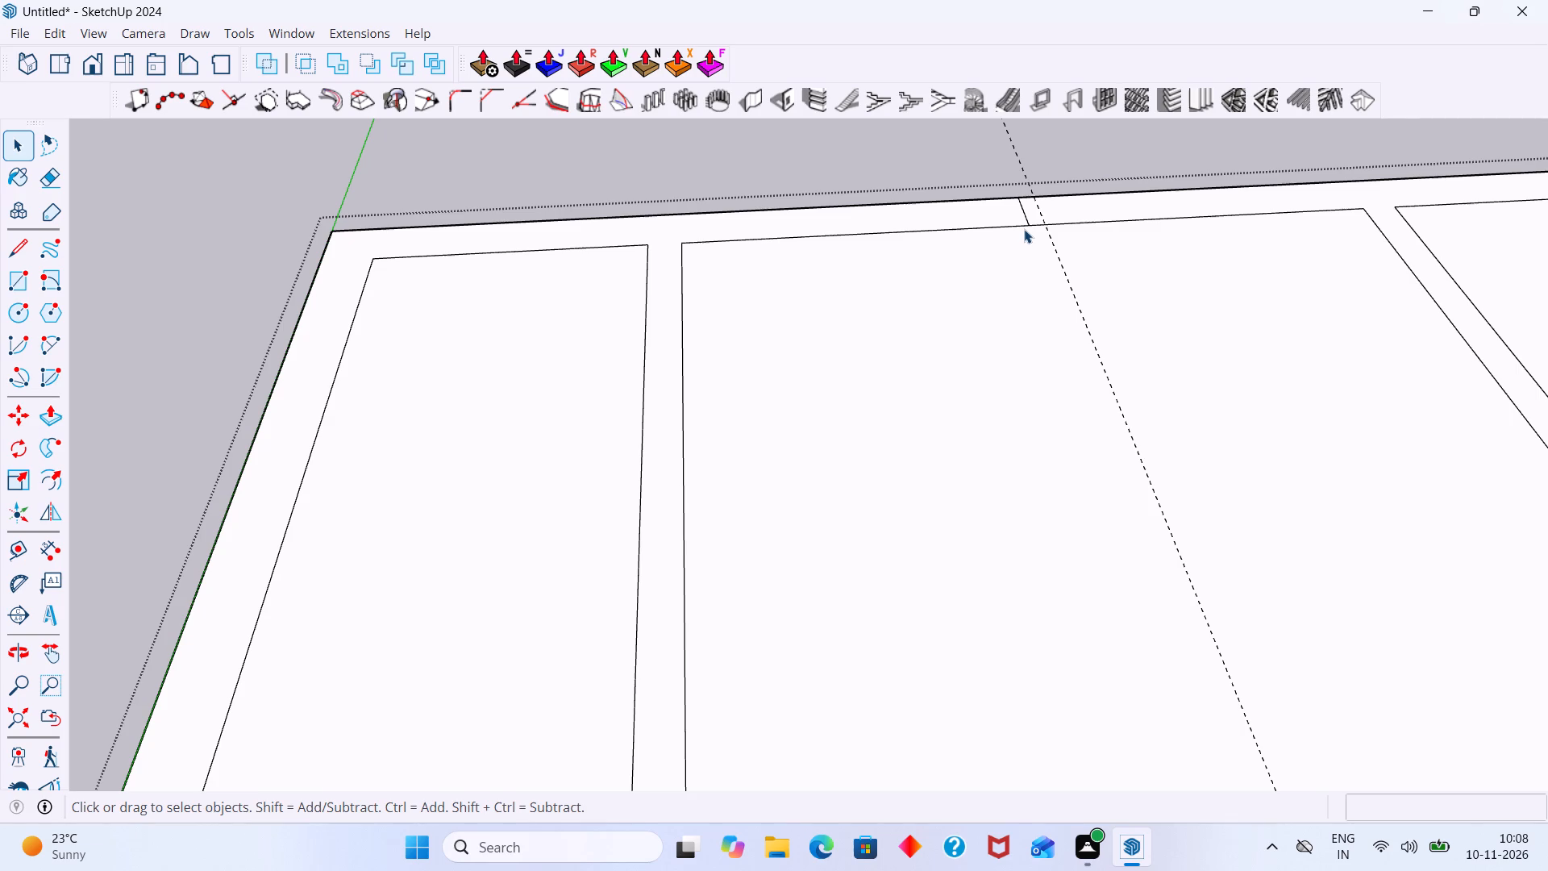
# Copy the 9" midpoint line 2.5' along the rear wall toward the living room.
pyautogui.press('m')
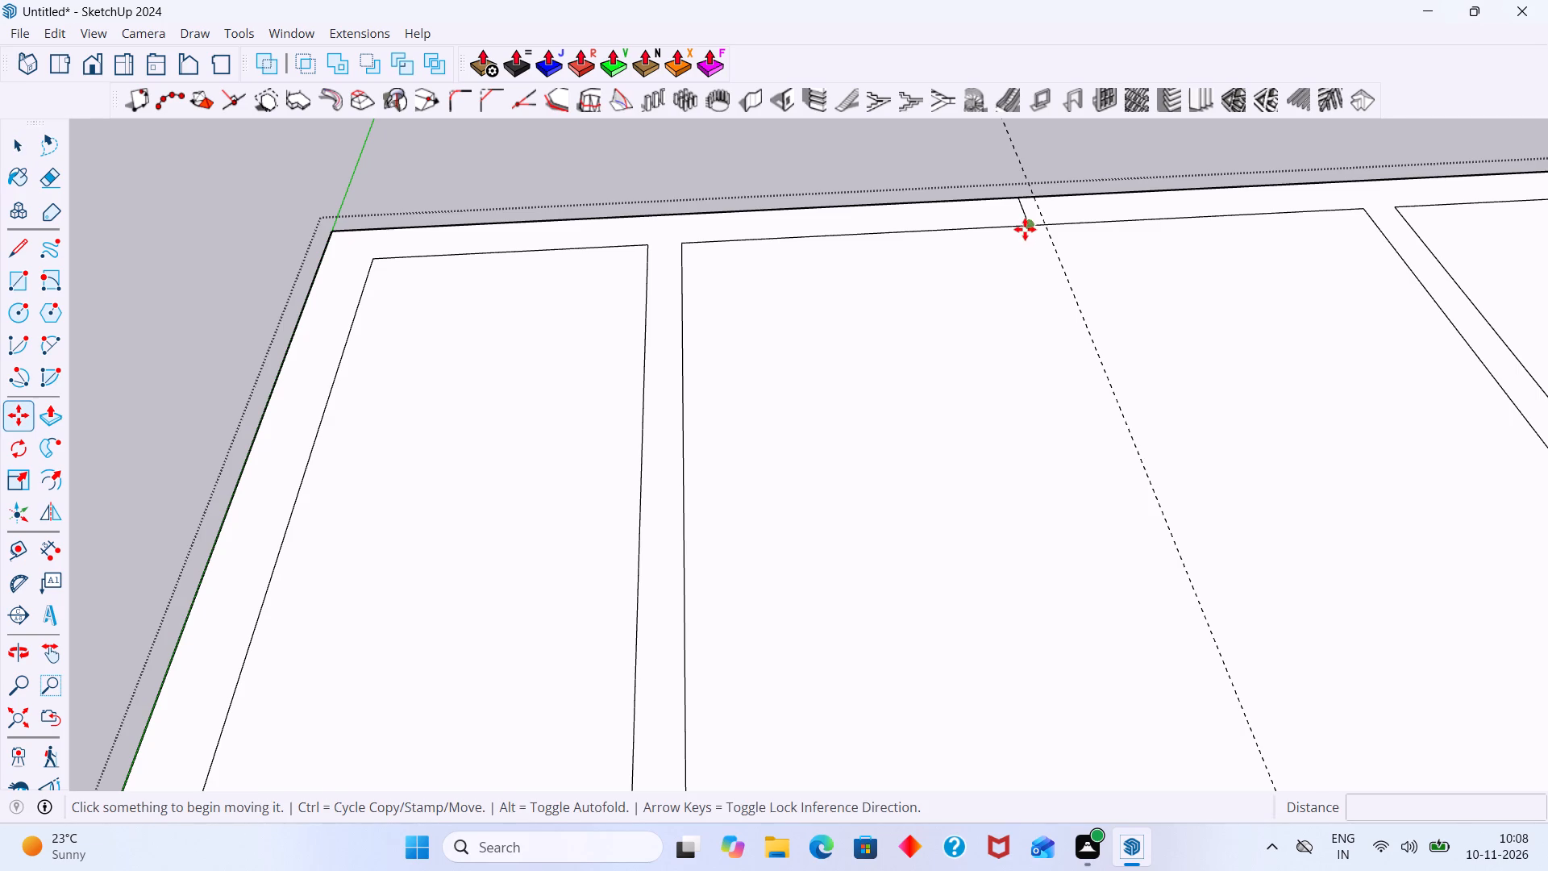
pyautogui.scroll(3, 1028, 213)
pyautogui.click(1026, 210)
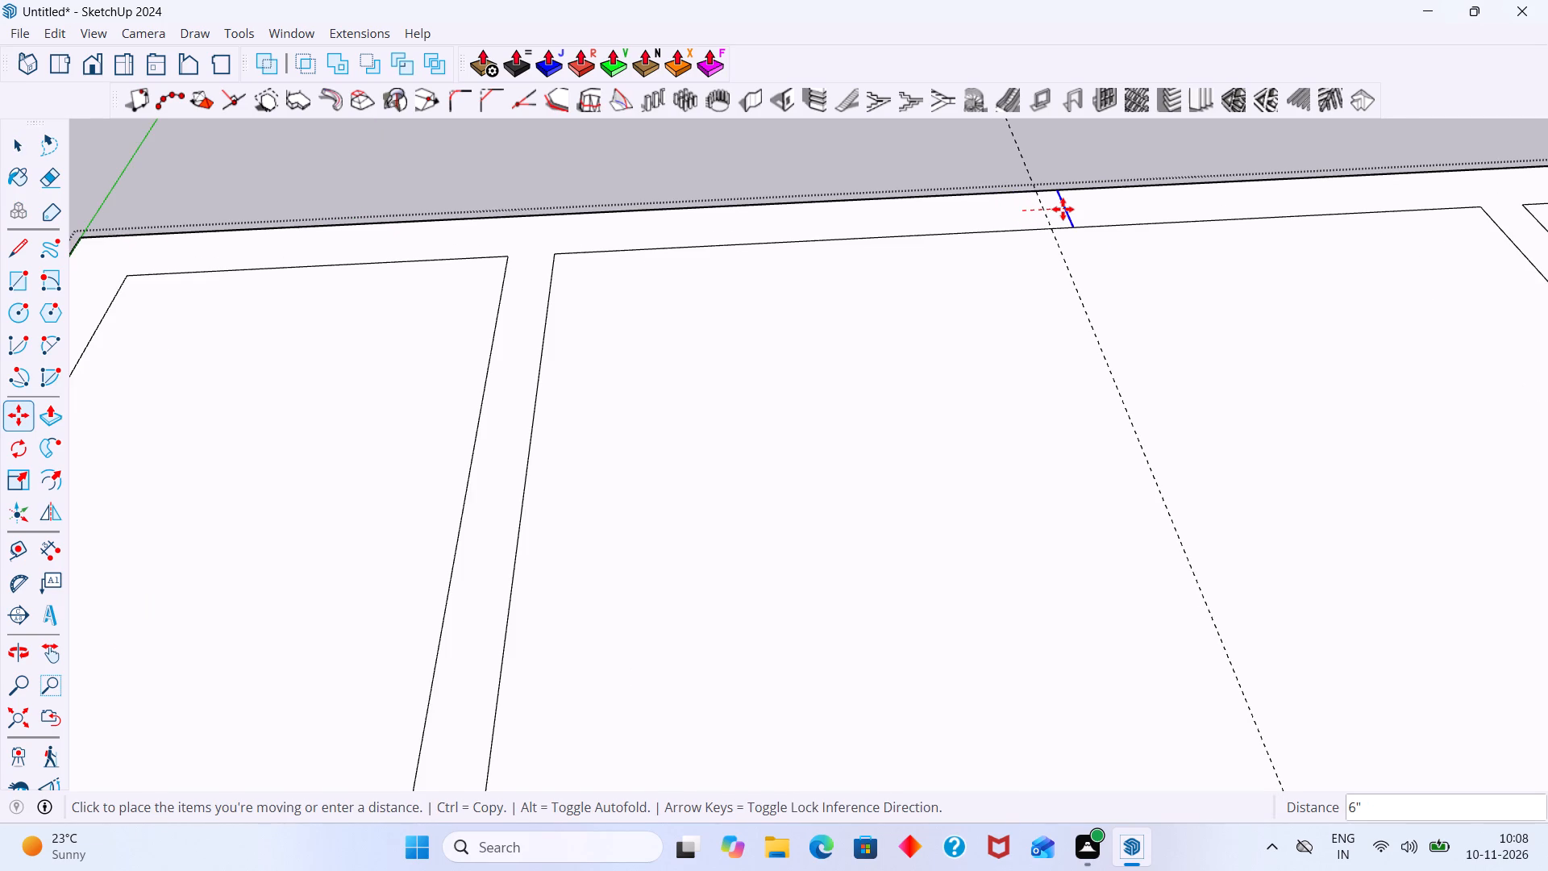
pyautogui.scroll(-2, 1119, 219)
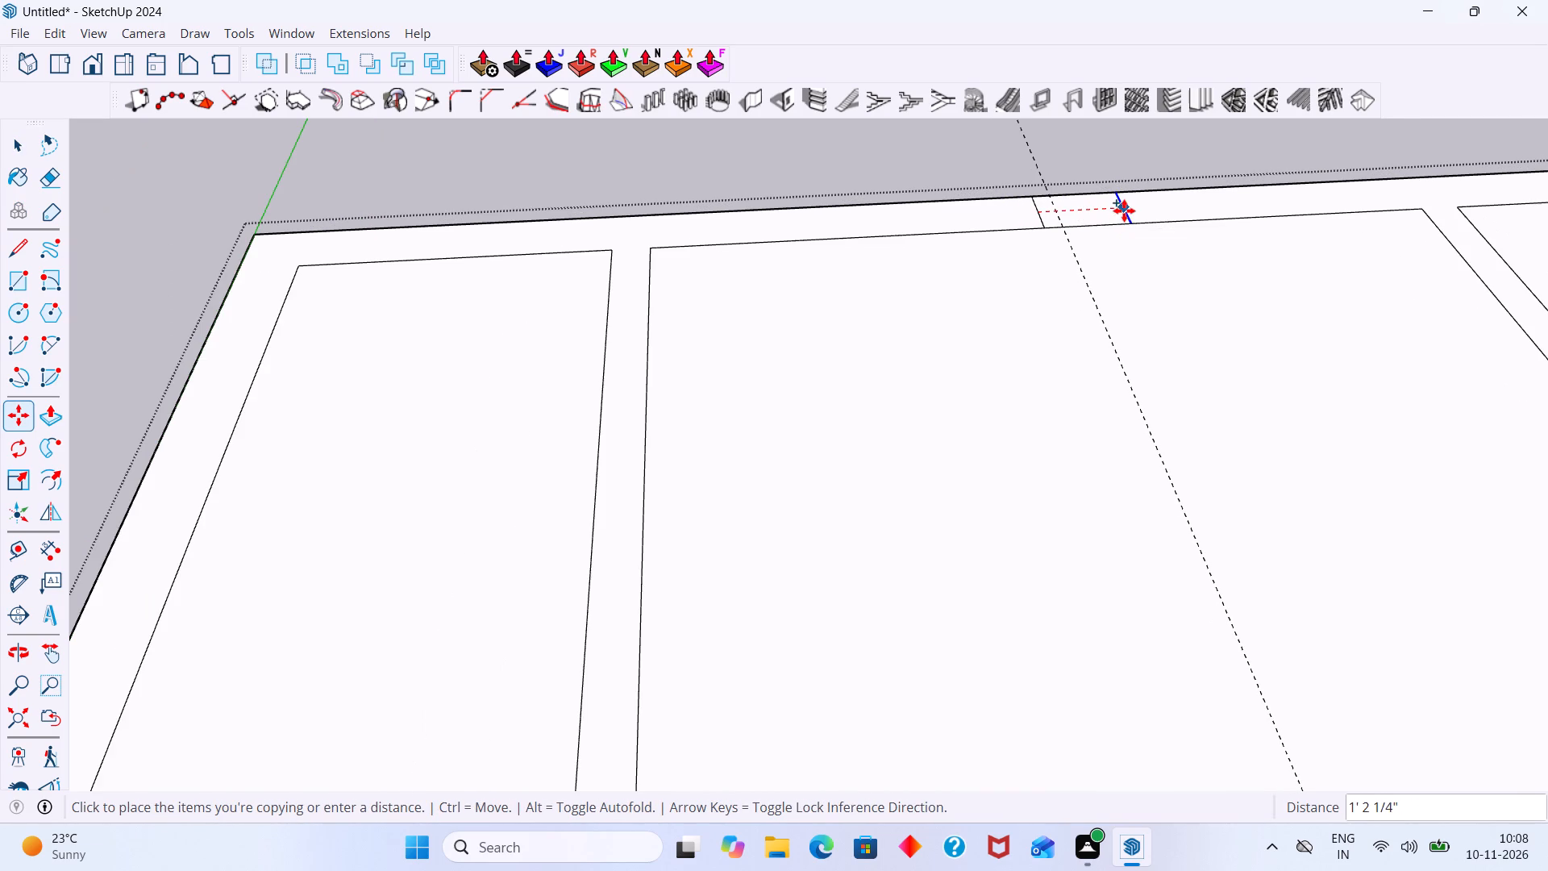
pyautogui.scroll(-3, 1134, 210)
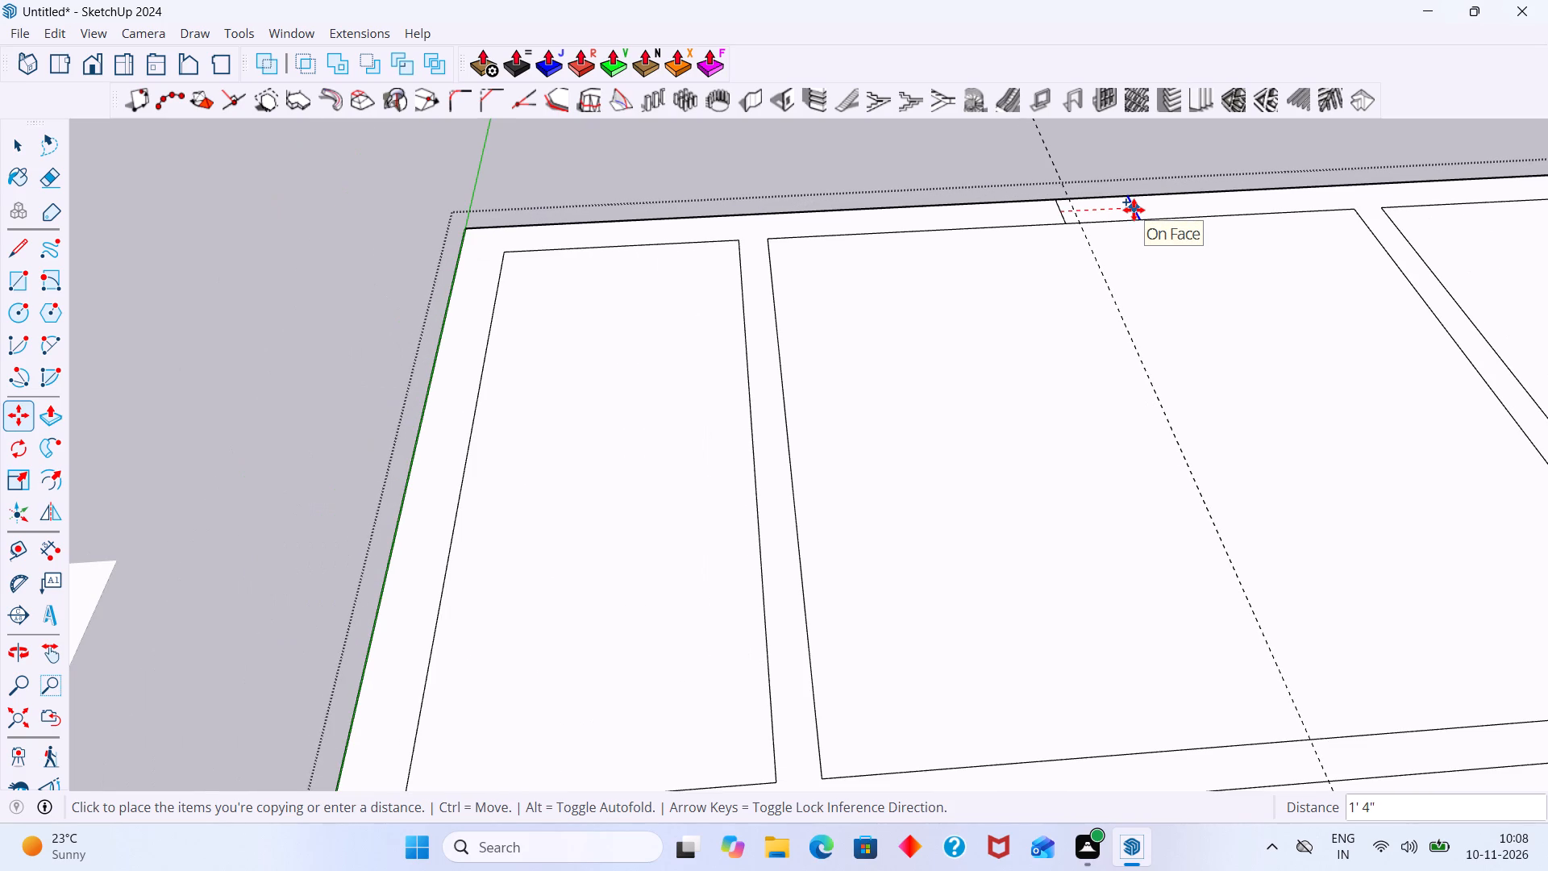
pyautogui.write("2.5'")
pyautogui.press('Return')
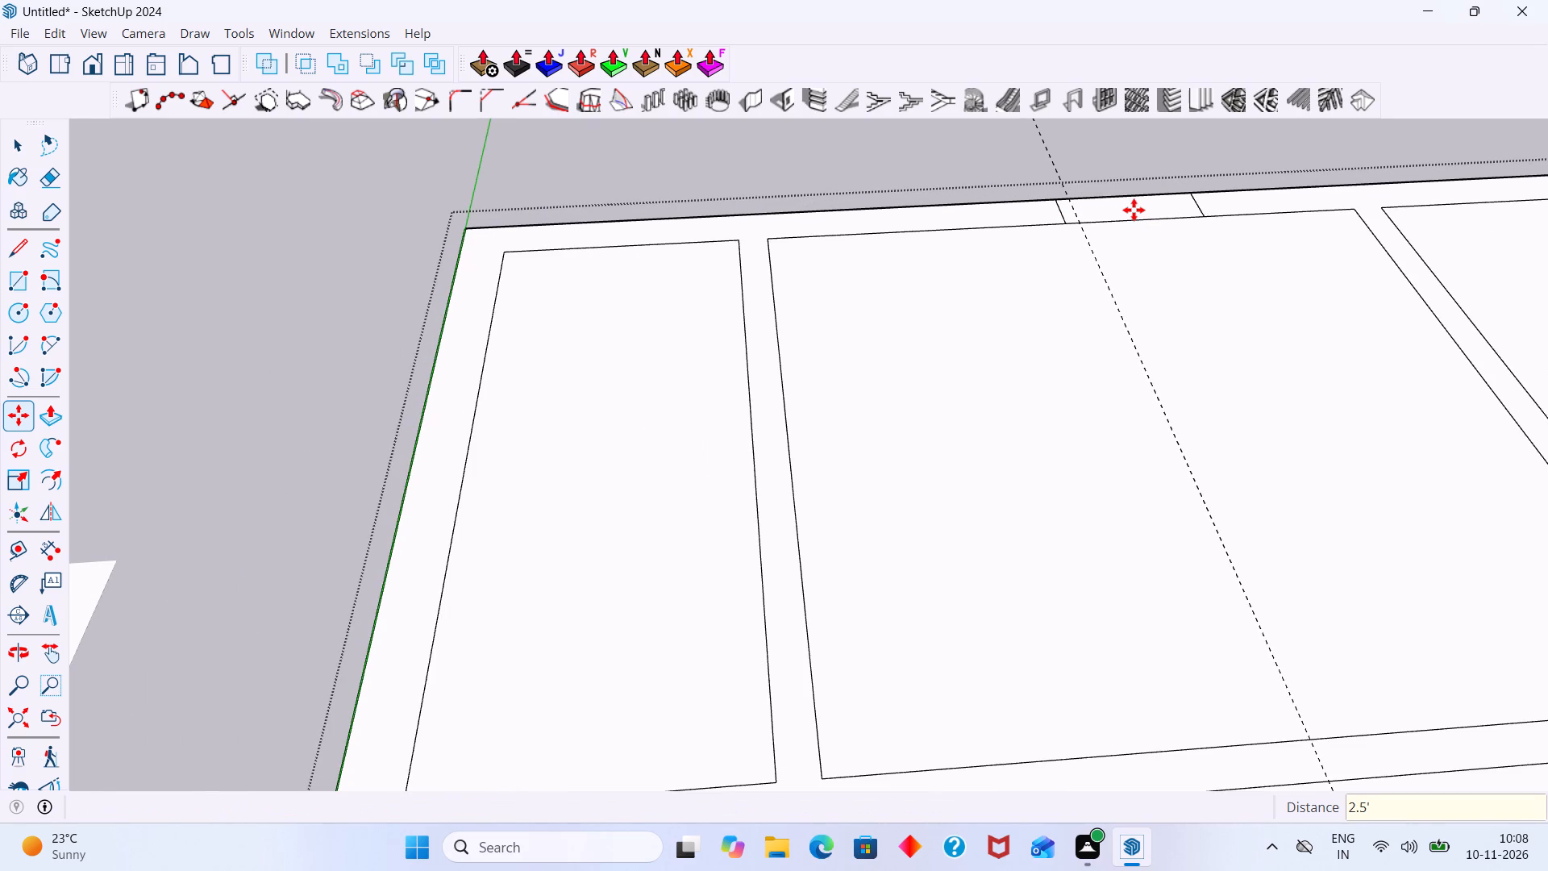
# Move the original midpoint line 2.5' along the rear wall toward the toilet, and leave the wall group.
pyautogui.scroll(3, 1068, 217)
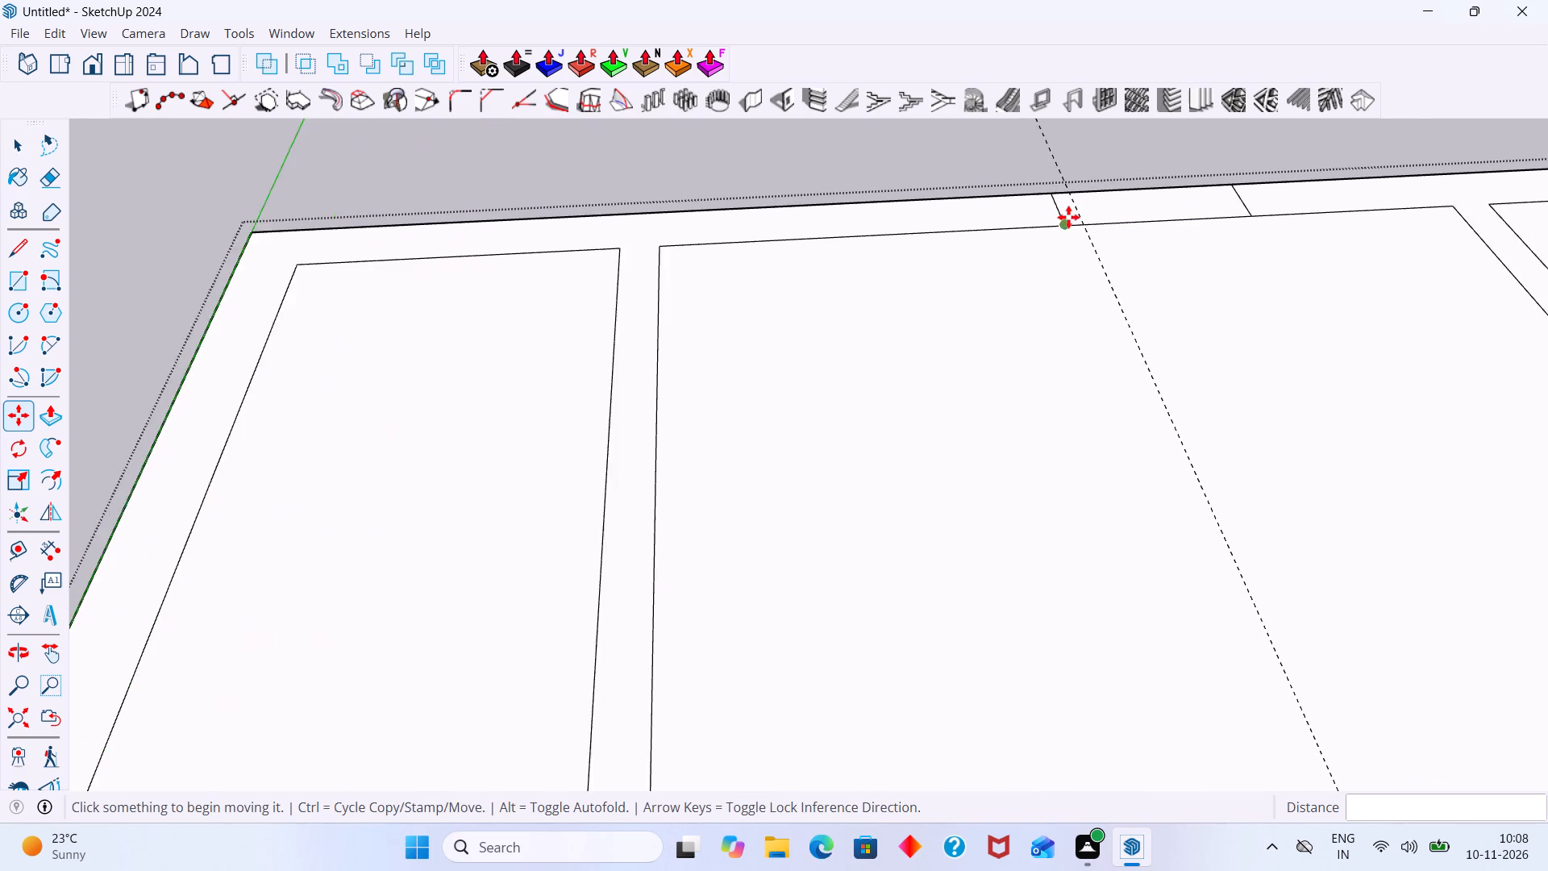
pyautogui.scroll(2, 1068, 217)
pyautogui.press('space')
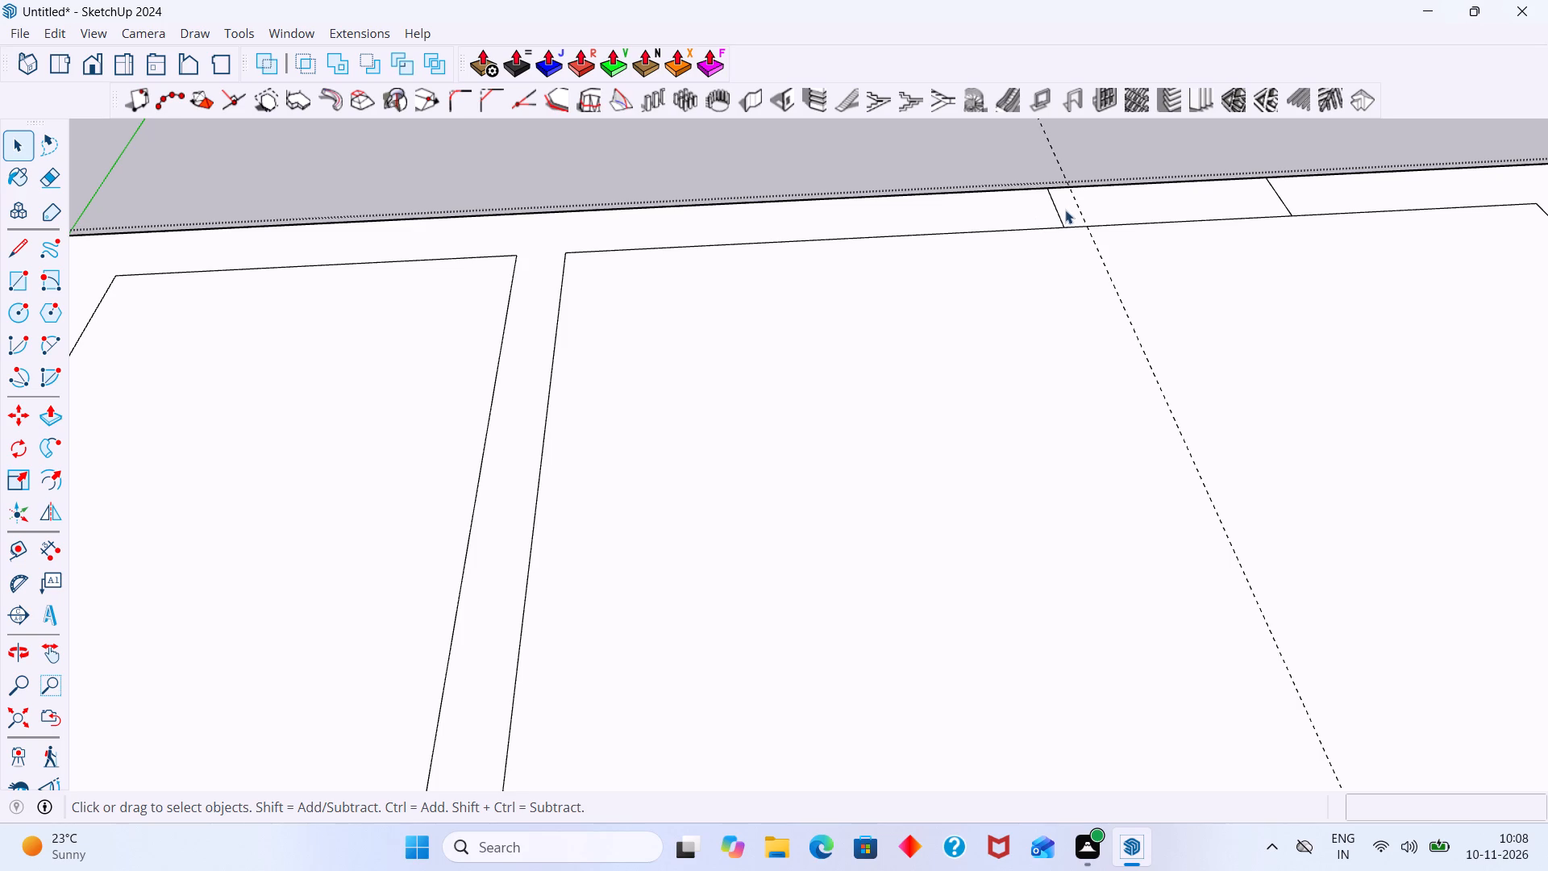
pyautogui.click(1058, 217)
pyautogui.press('m')
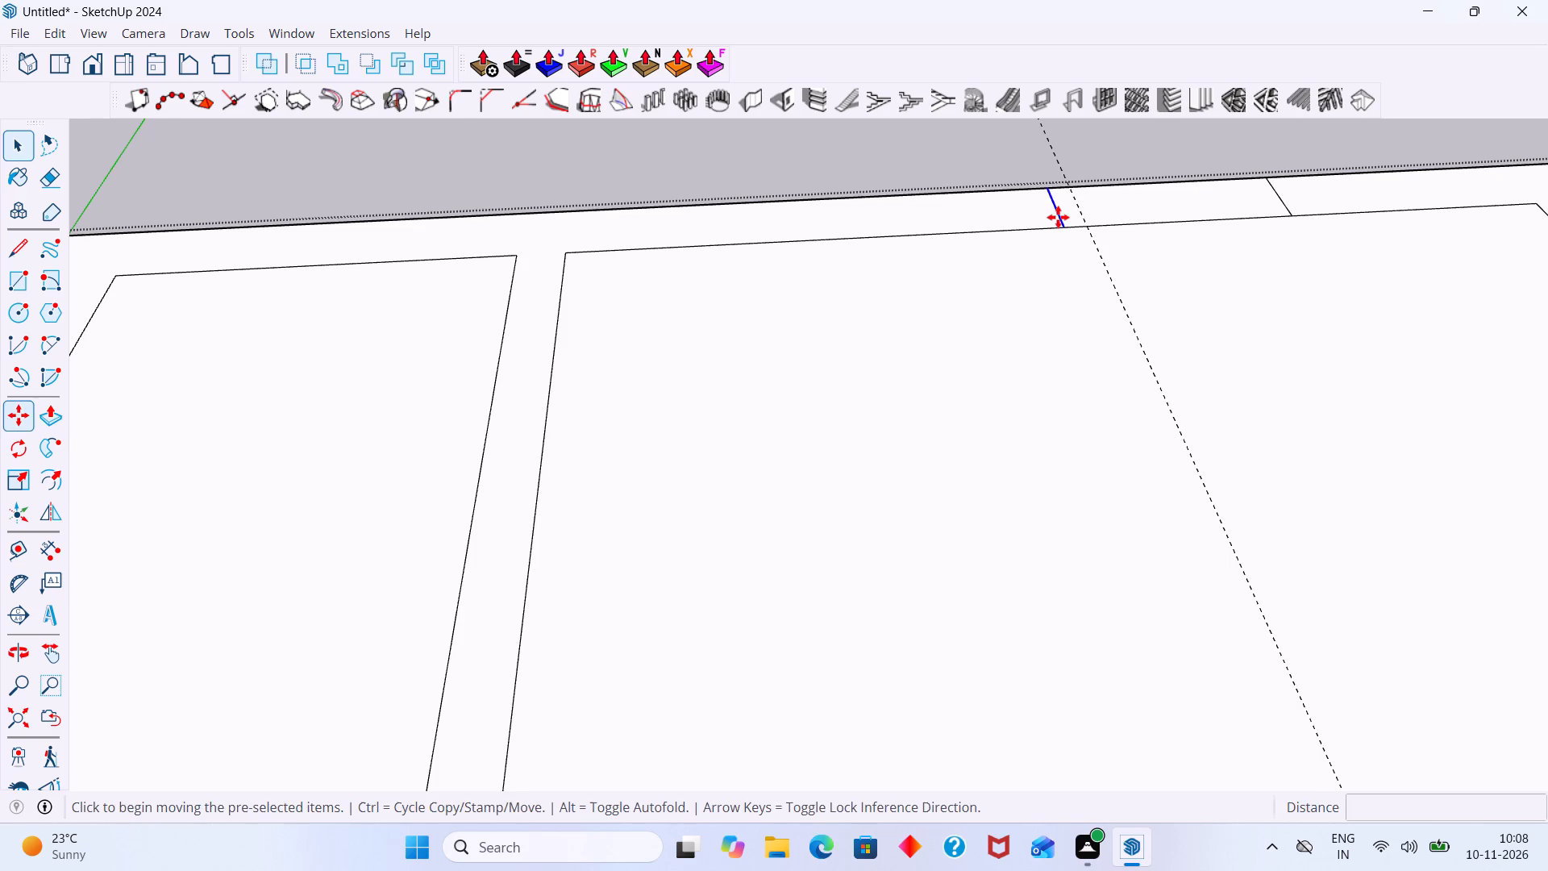
pyautogui.click(1054, 210)
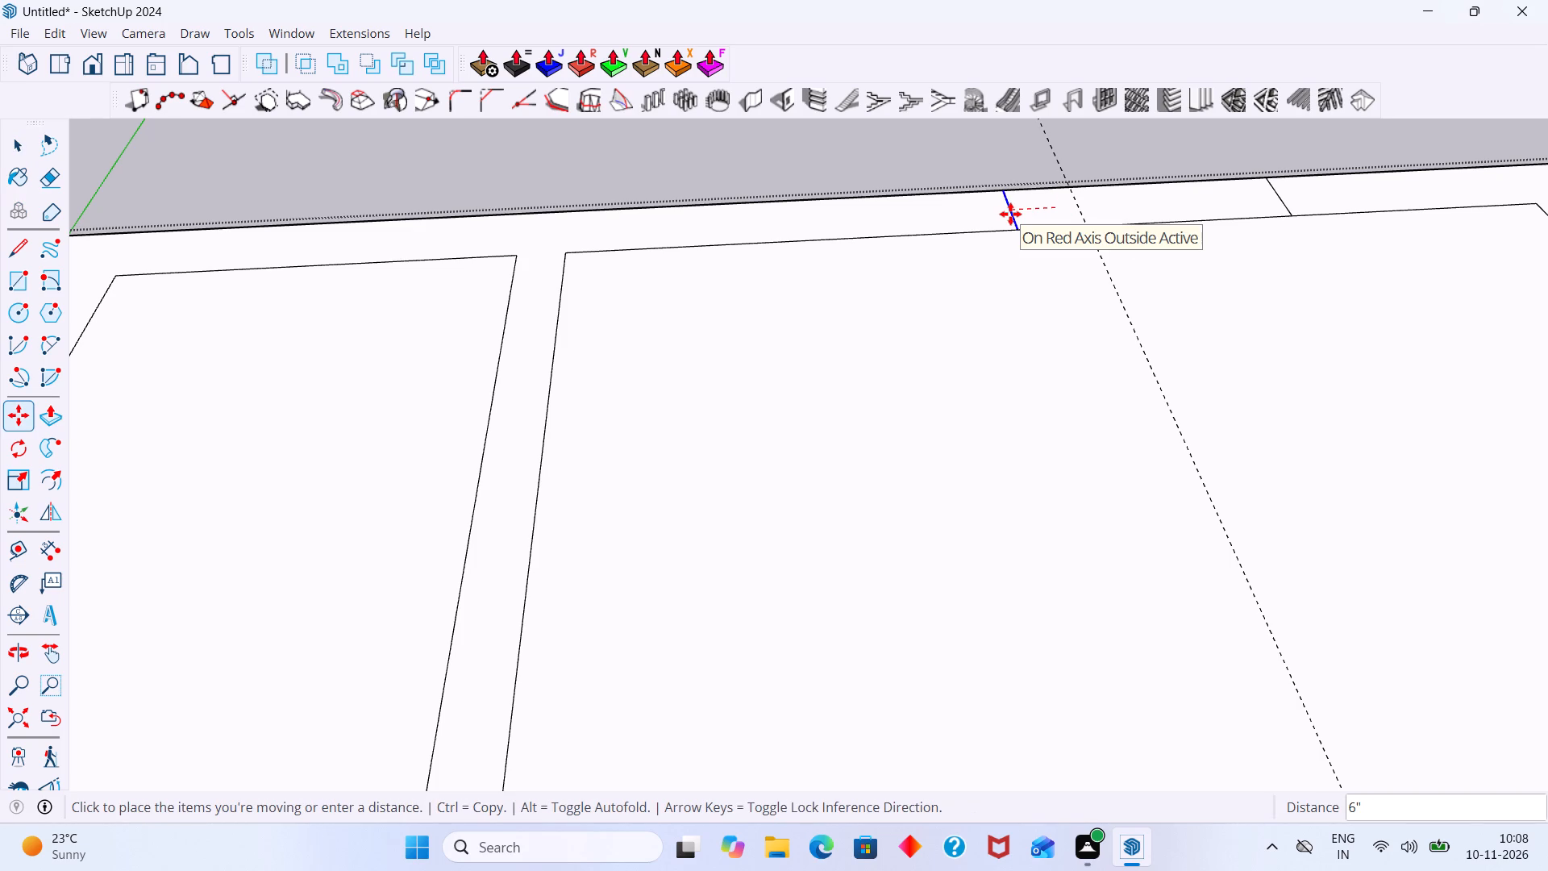
pyautogui.write("2.5'")
pyautogui.press('Return')
pyautogui.press('space')
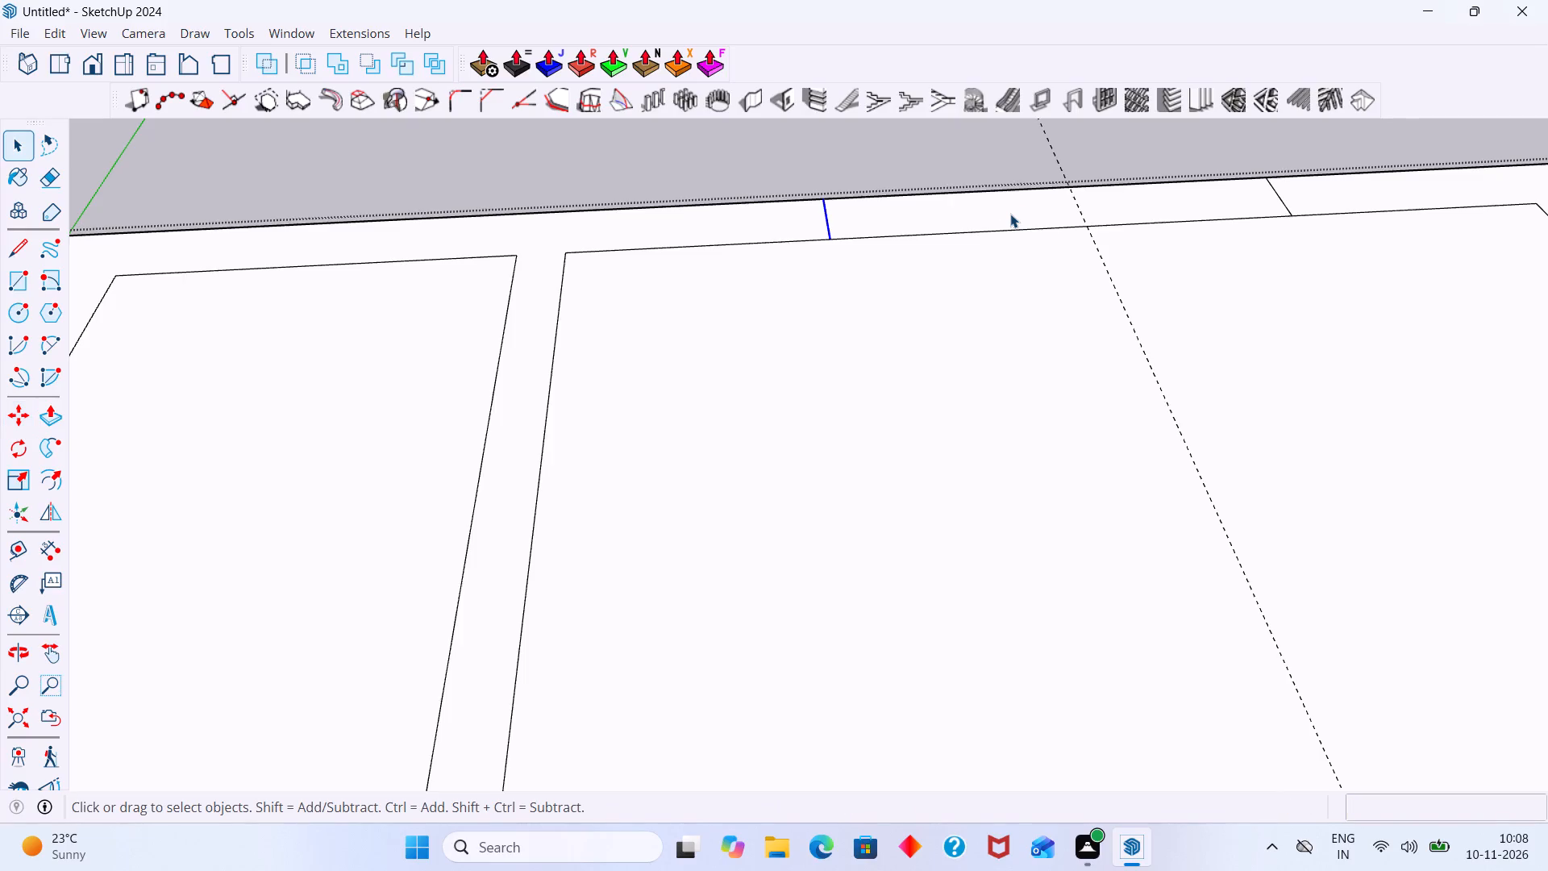
pyautogui.scroll(-7, 1011, 244)
pyautogui.click(1147, 154)
# Draw a 5' line along the middle of Bedroom-1's window opening, joining the midpoints of its two end lines.
pyautogui.scroll(-3, 1126, 198)
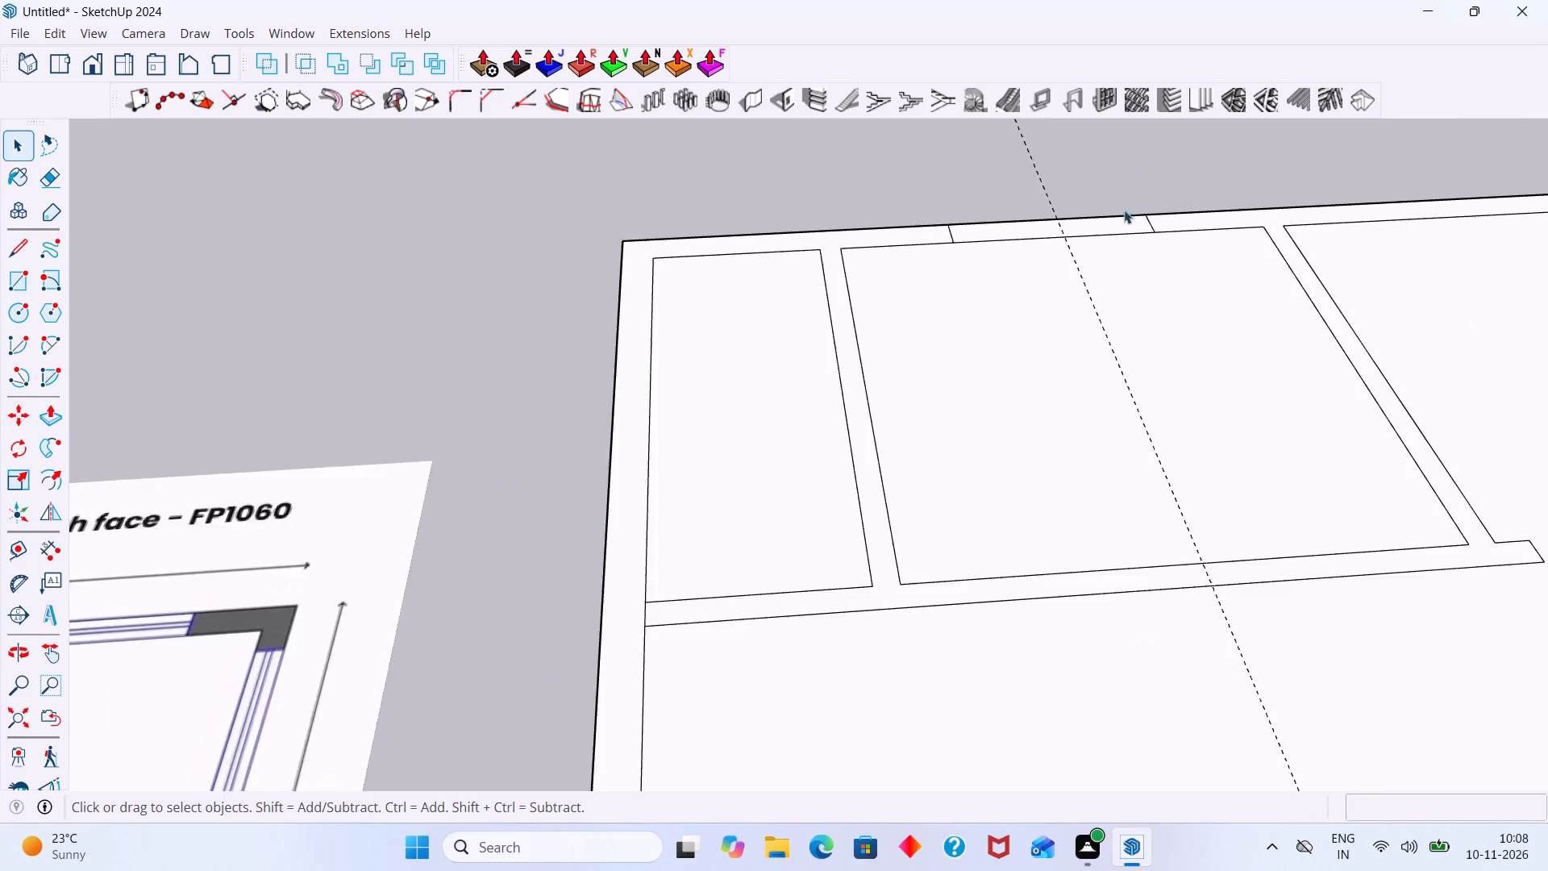
pyautogui.scroll(-6, 1124, 210)
pyautogui.scroll(2, 1069, 257)
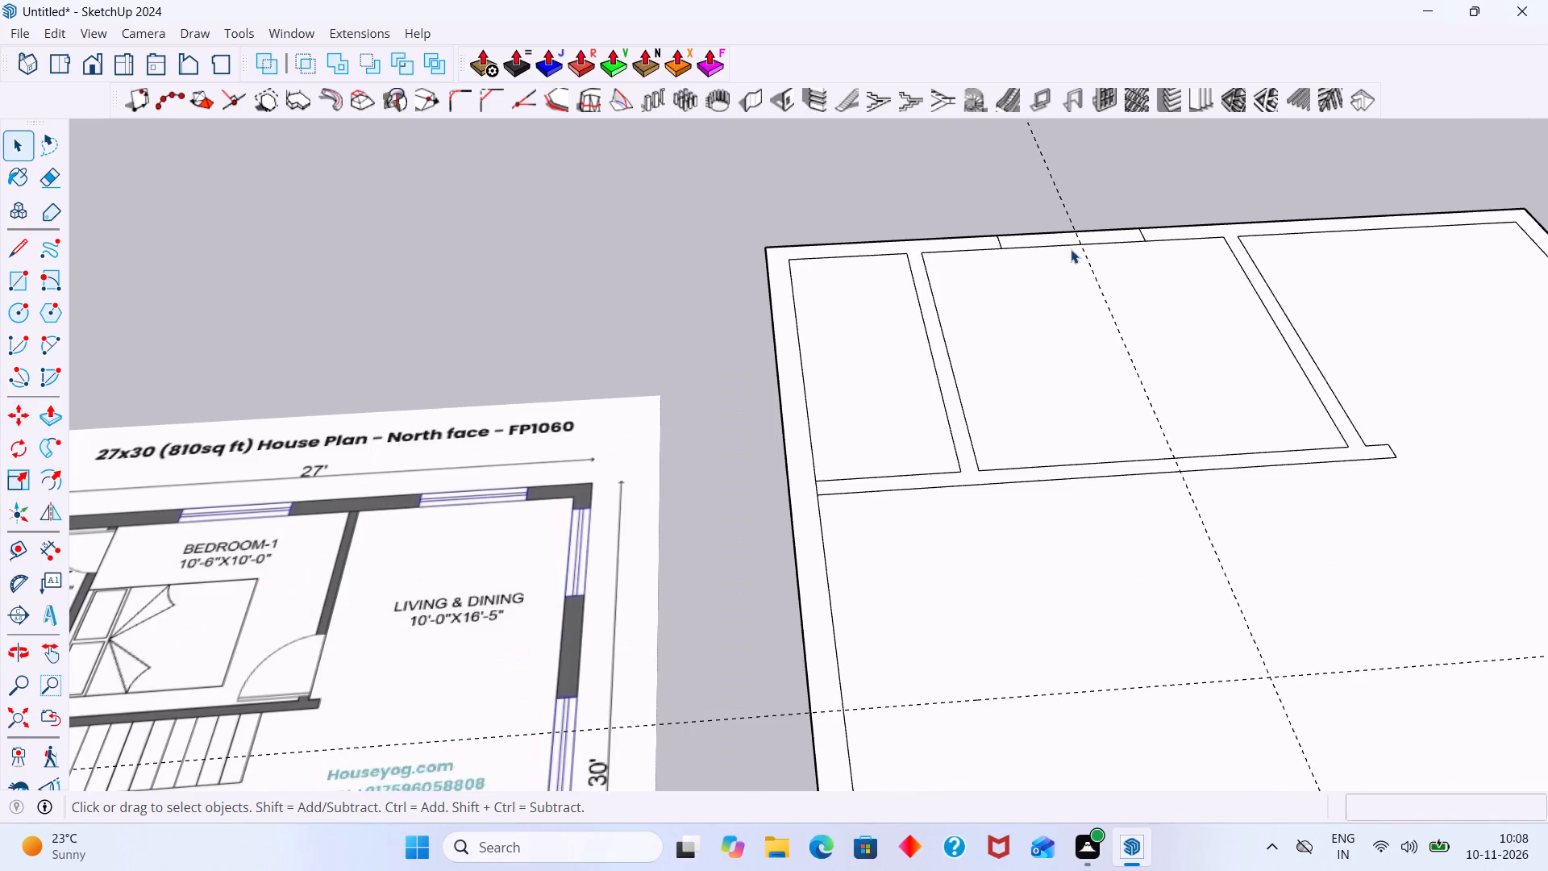
pyautogui.press('l')
pyautogui.scroll(7, 1026, 232)
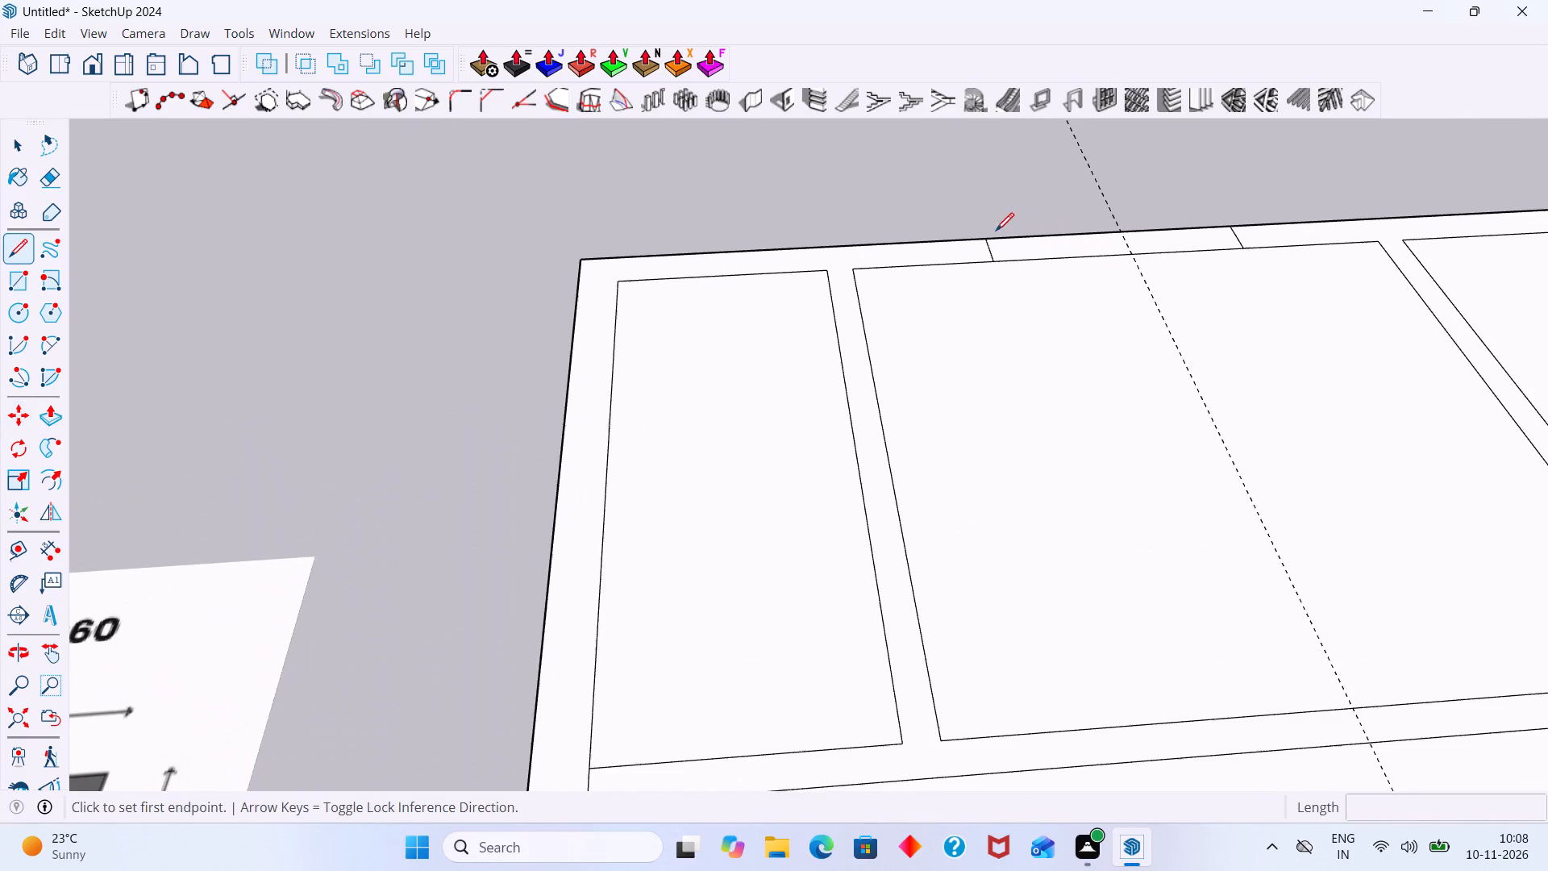
pyautogui.scroll(5, 986, 251)
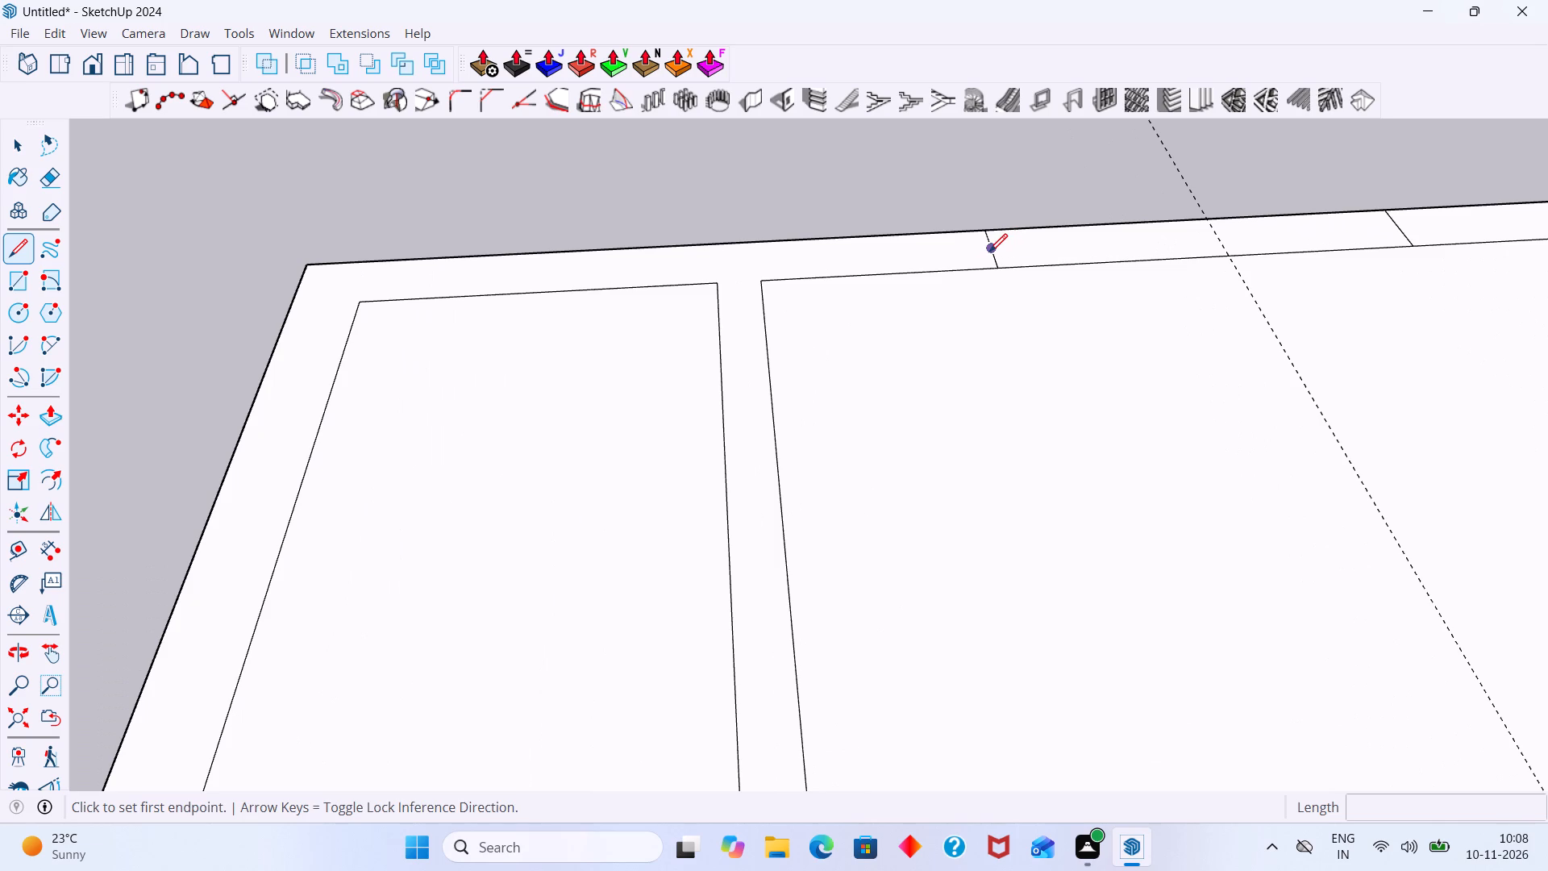
pyautogui.click(989, 252)
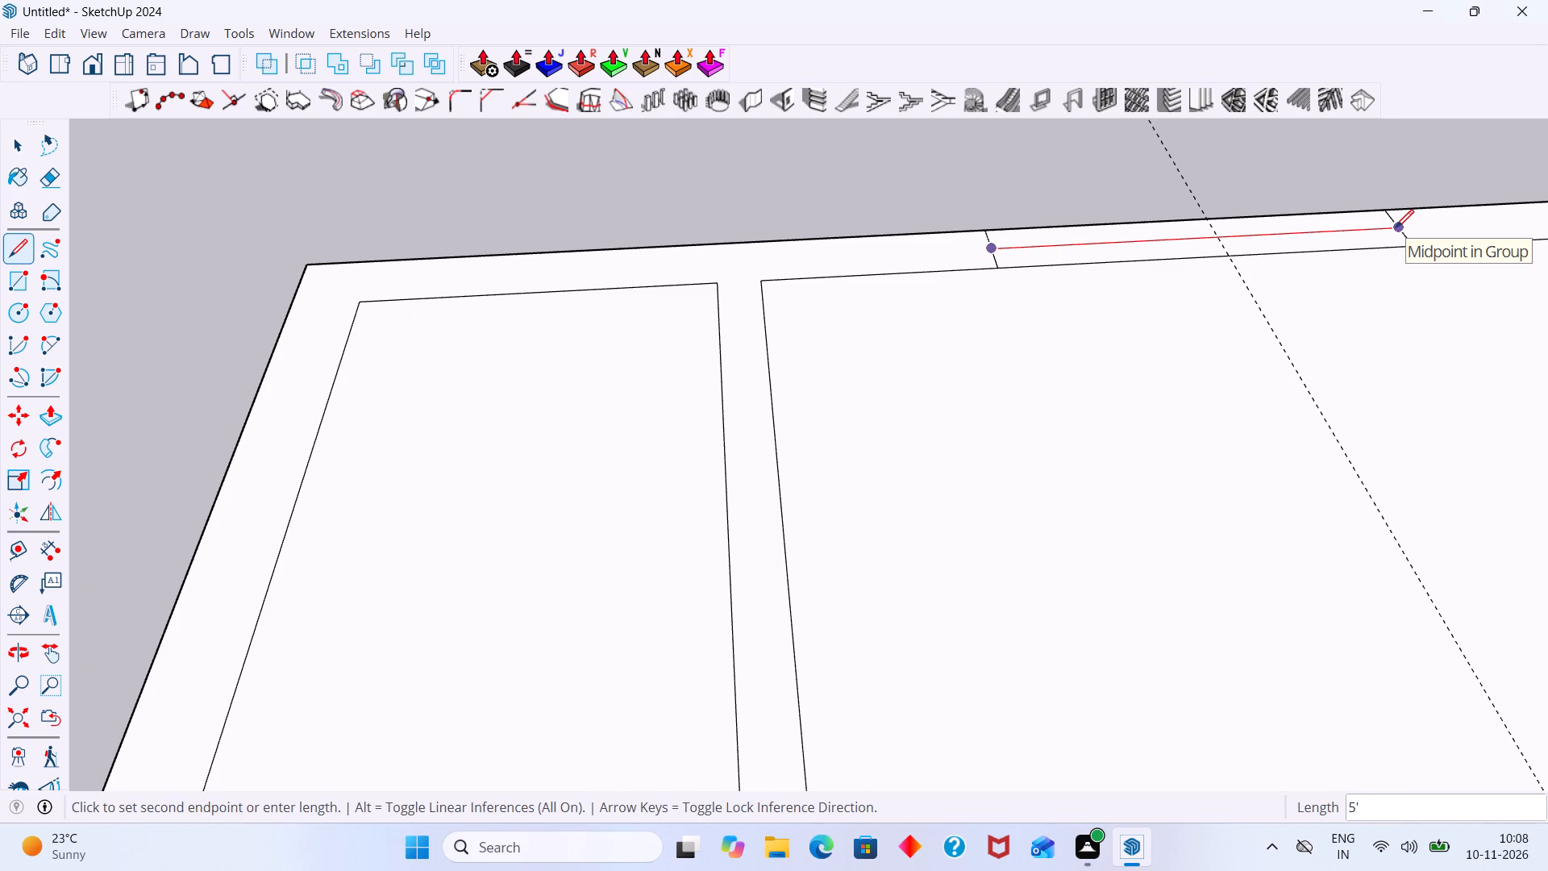
pyautogui.click(1396, 227)
pyautogui.press('space')
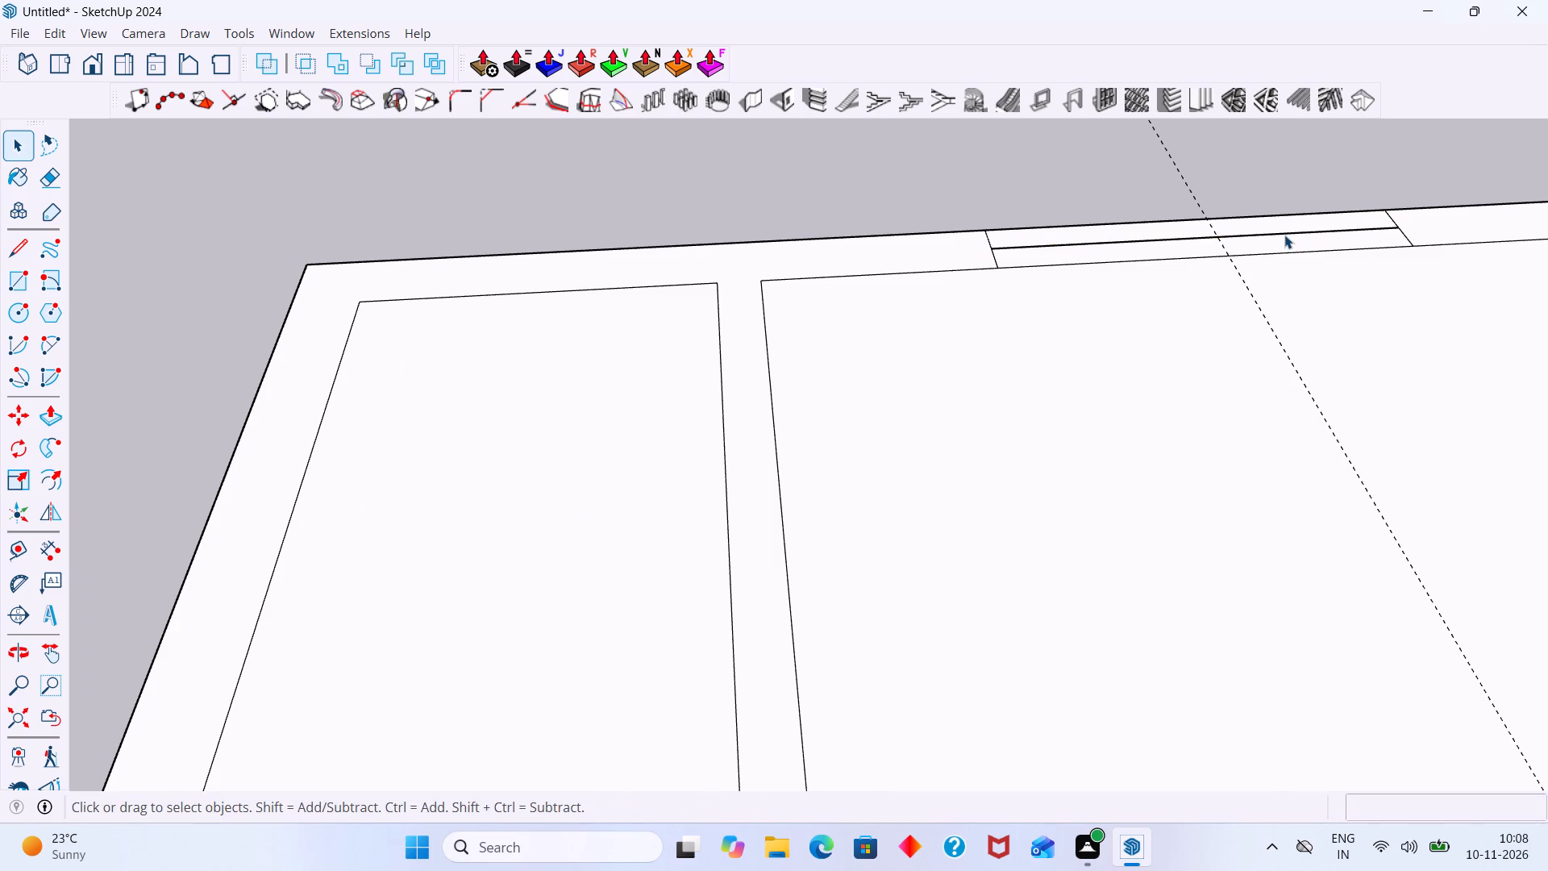
# Copy the window's 5' centre line 1" toward the inside of Bedroom-1.
pyautogui.click(1284, 235)
pyautogui.press('m')
pyautogui.click(1284, 235)
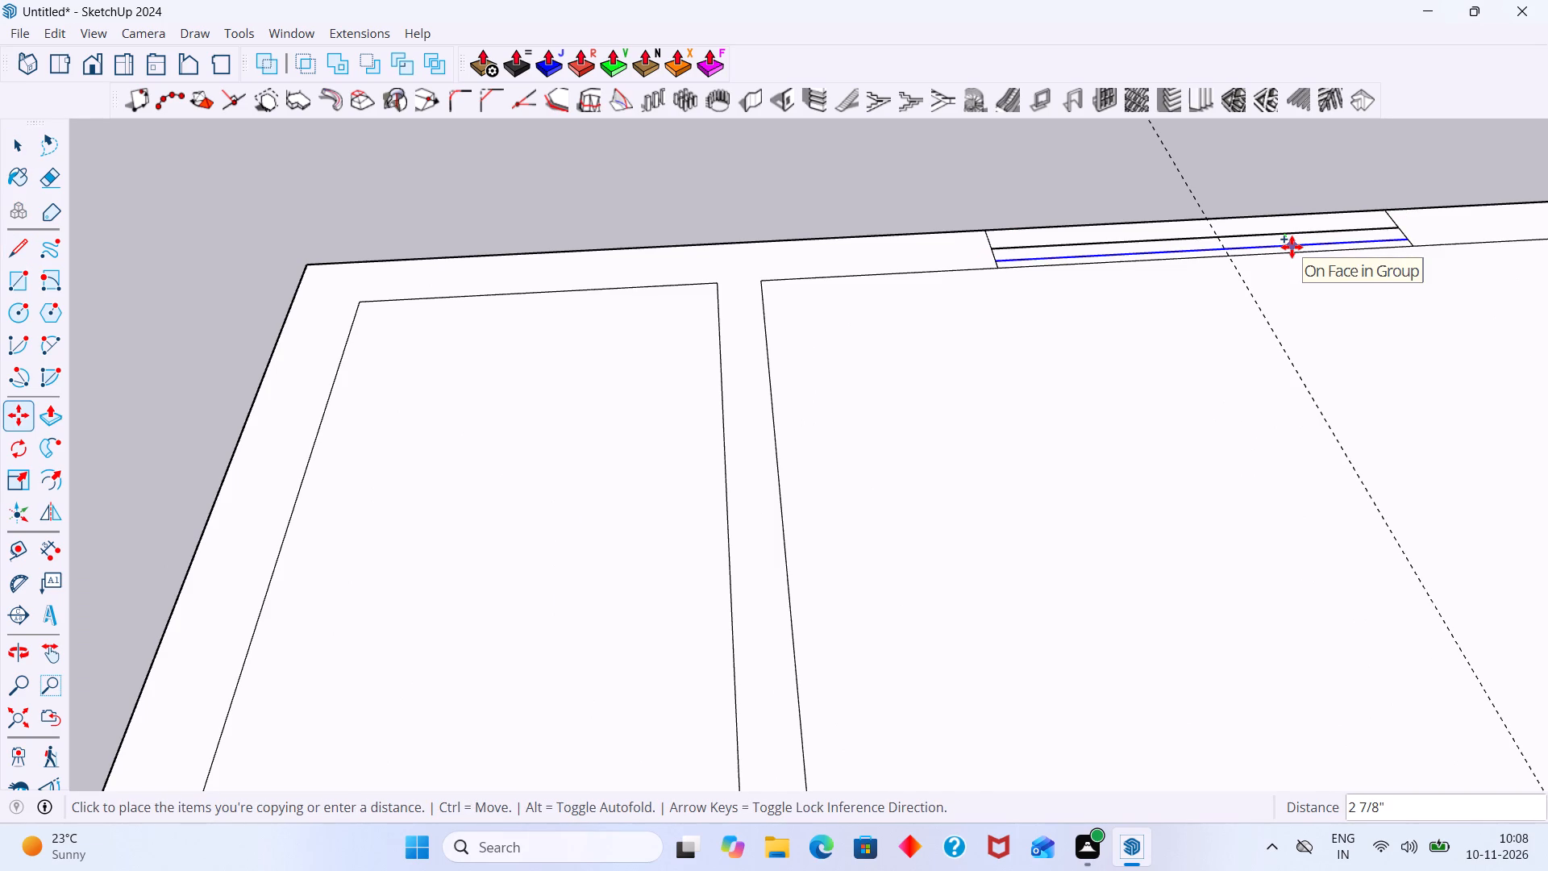
pyautogui.press('1')
pyautogui.hotkey('shift', '"')
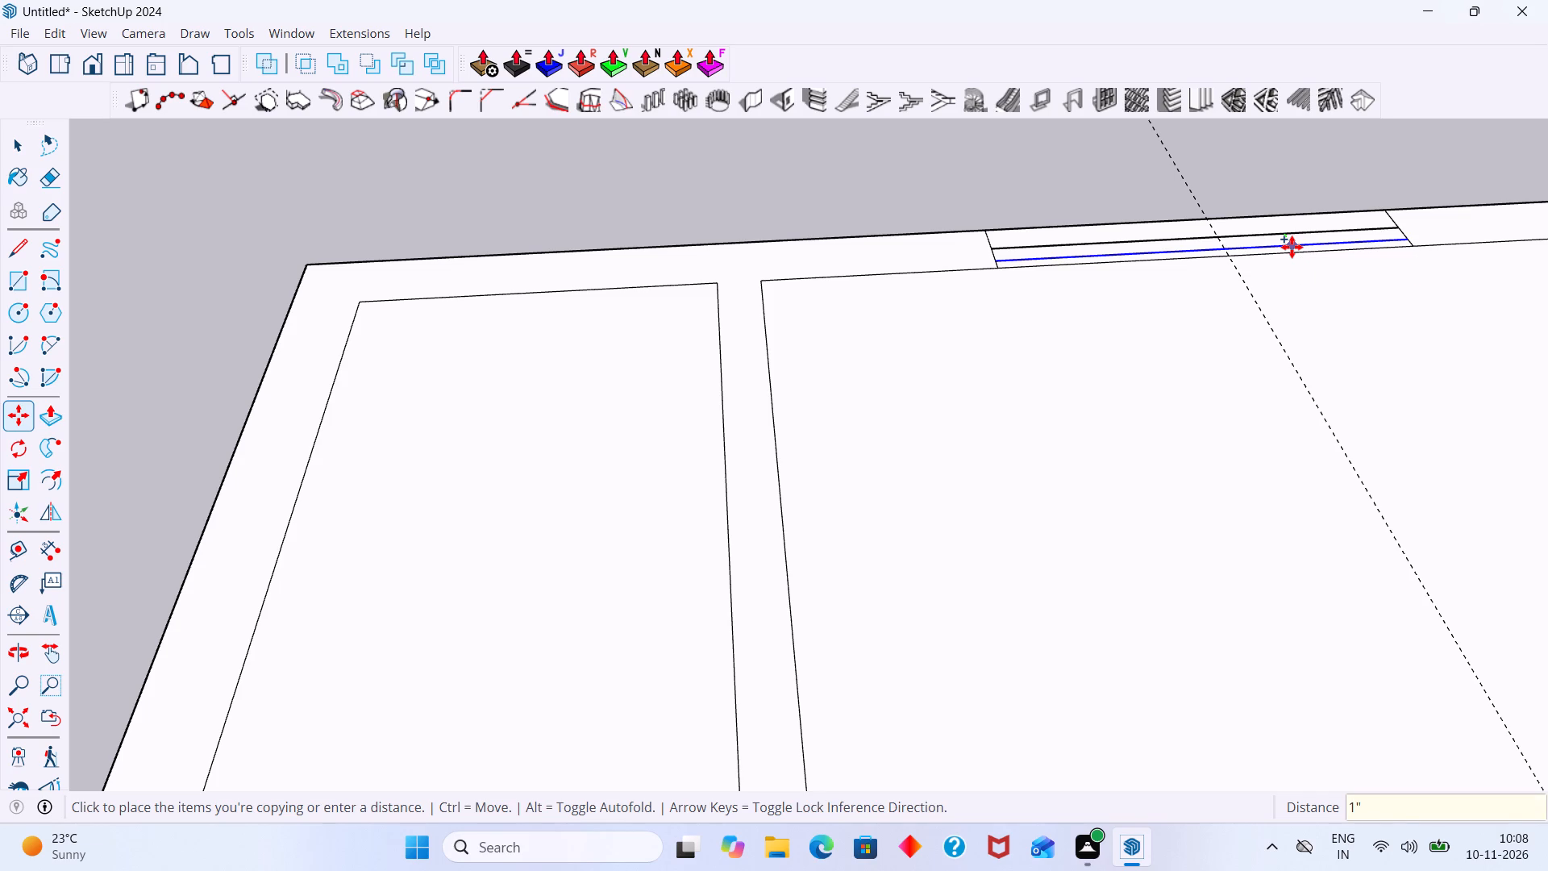
pyautogui.press('Return')
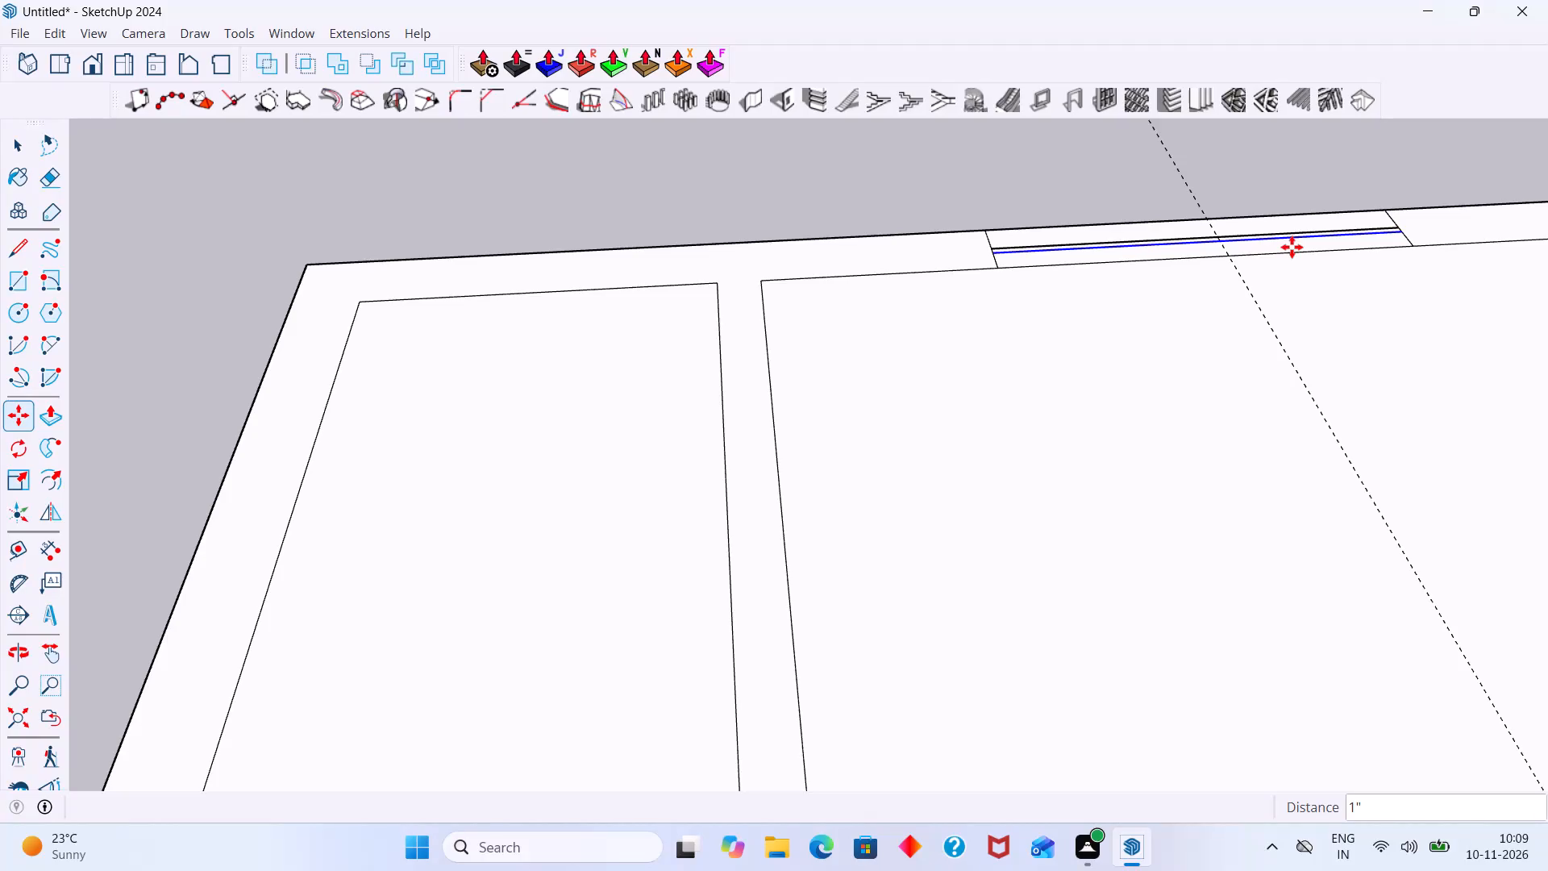
# Copy the window's 5' centre line 1" toward the outside of Bedroom-1's rear wall.
pyautogui.scroll(5, 1400, 228)
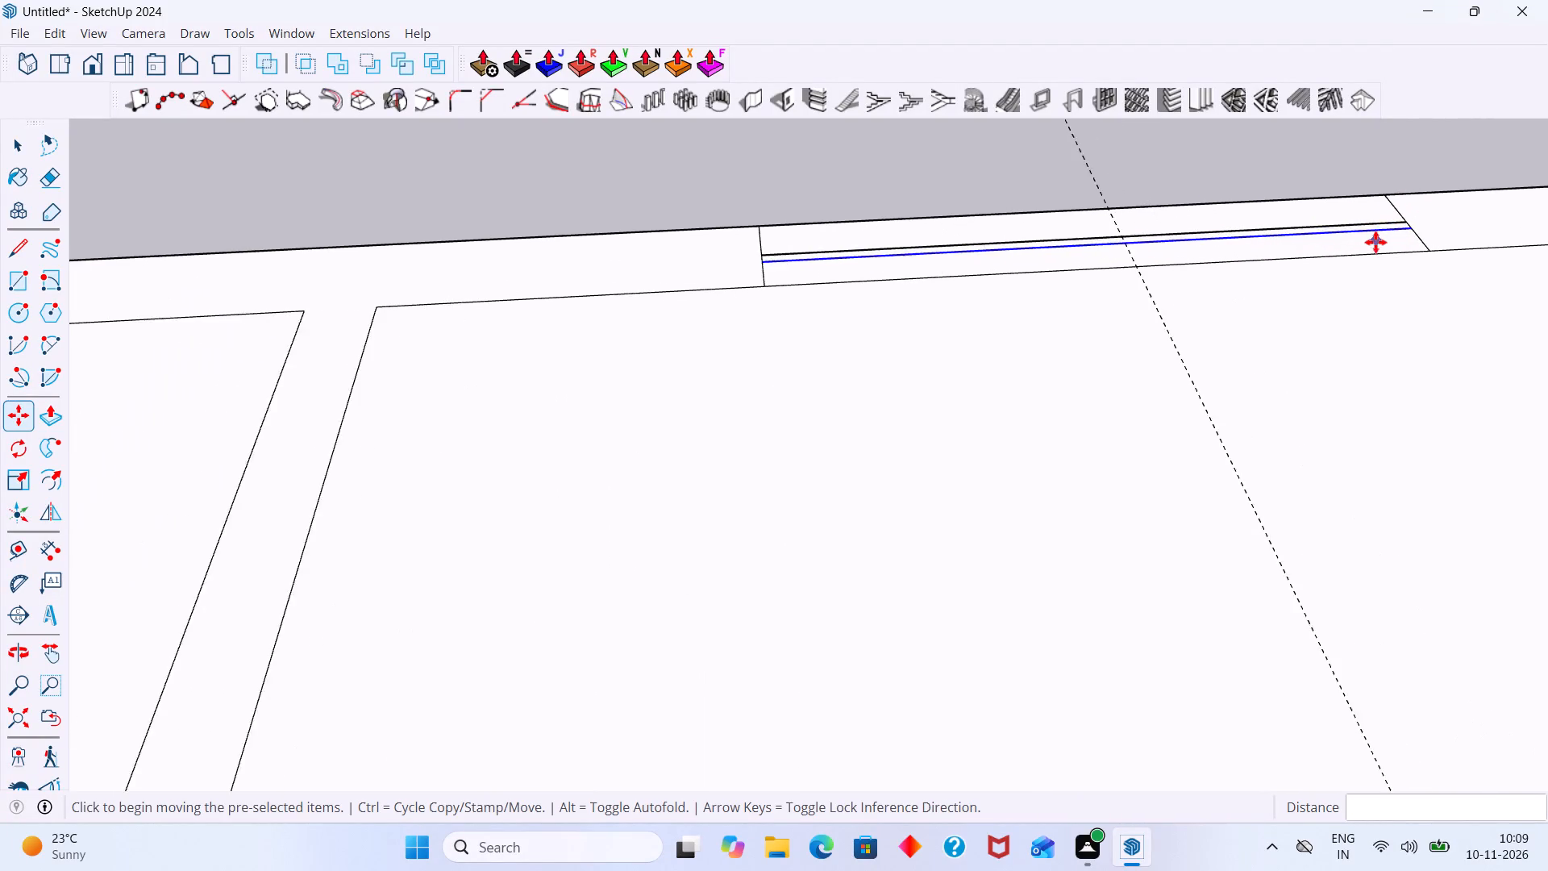
pyautogui.scroll(2, 1375, 242)
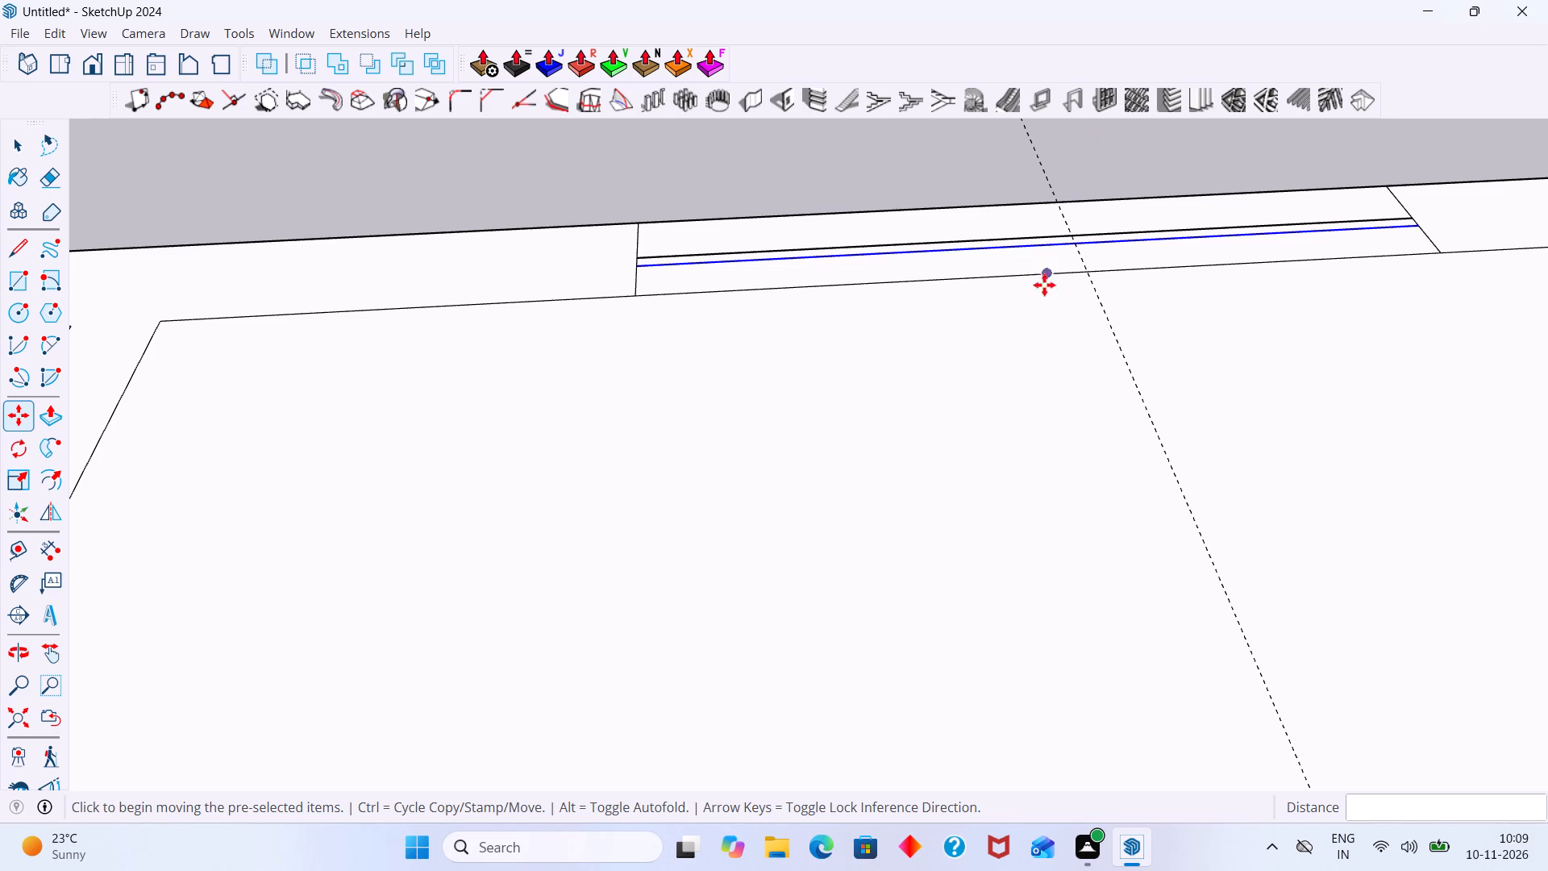
pyautogui.scroll(2, 1015, 247)
pyautogui.click(1015, 247)
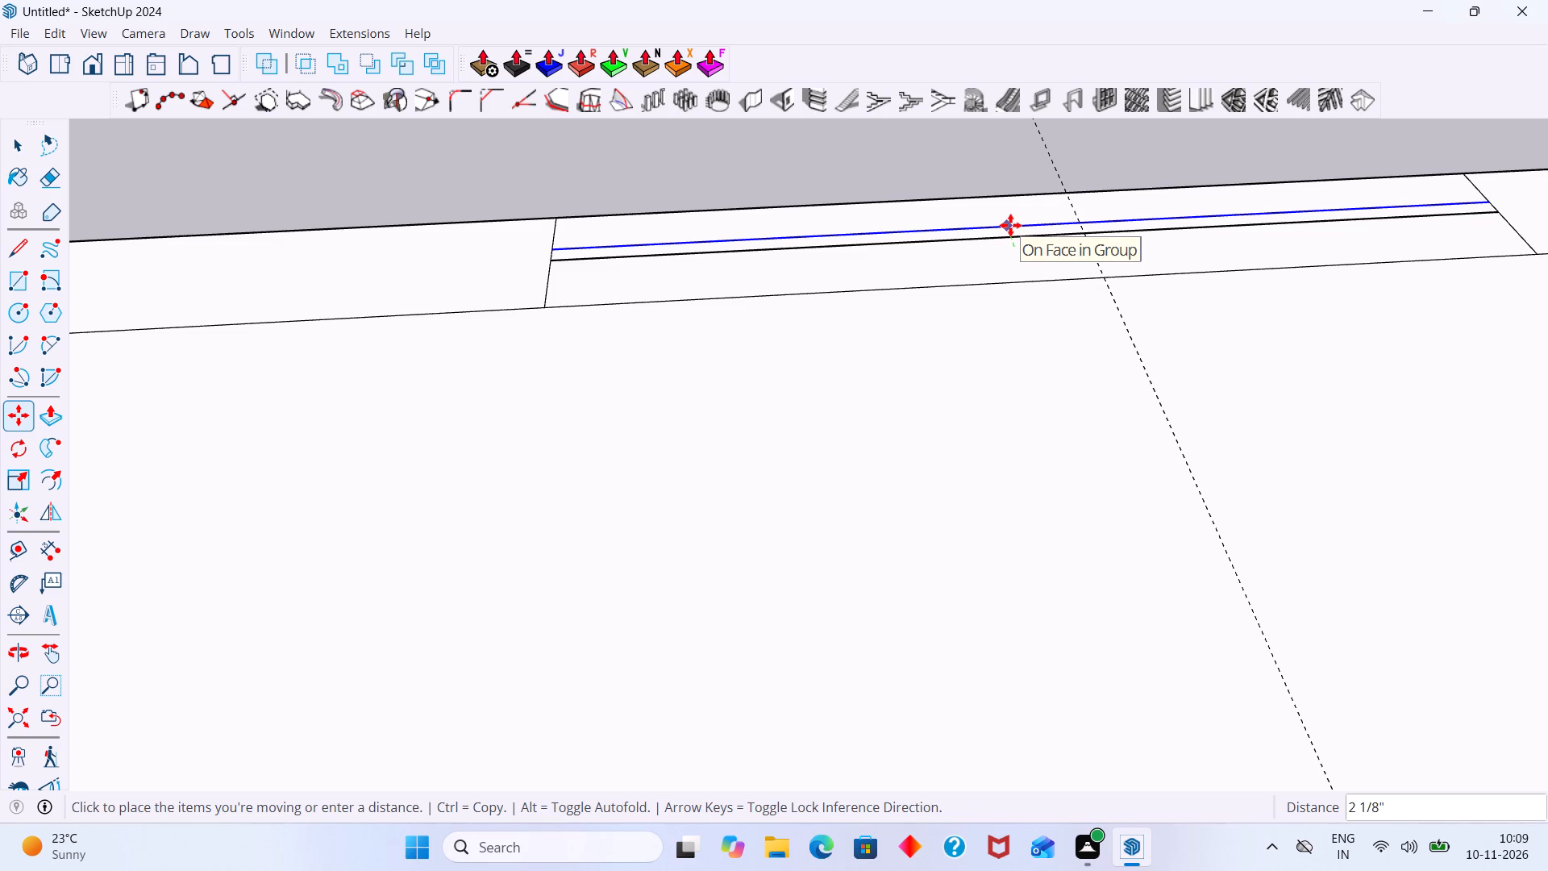
pyautogui.press('Escape')
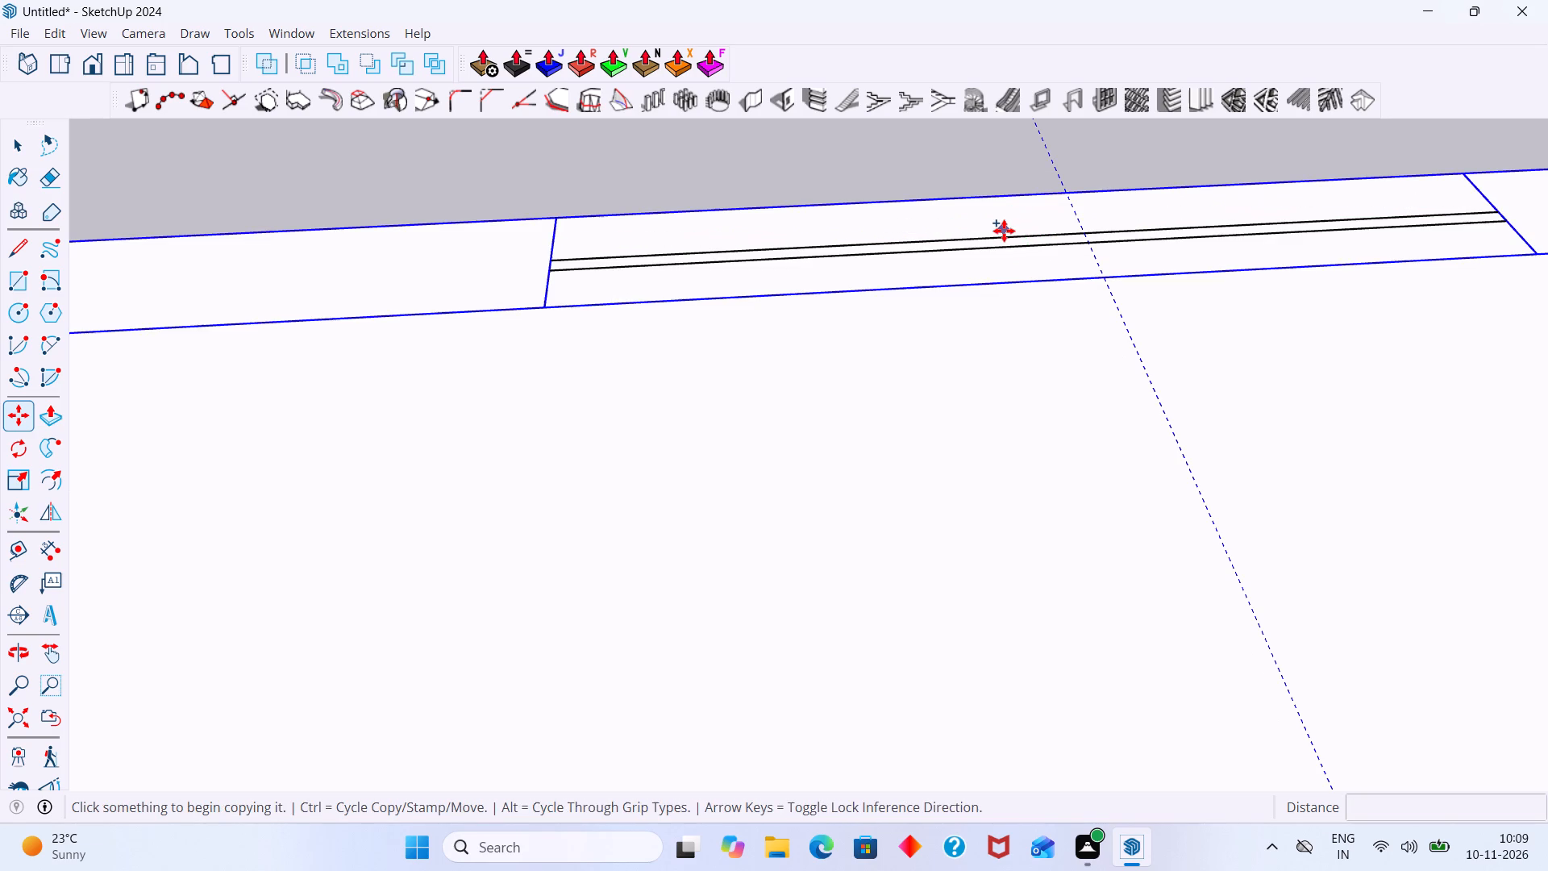
pyautogui.click(1003, 234)
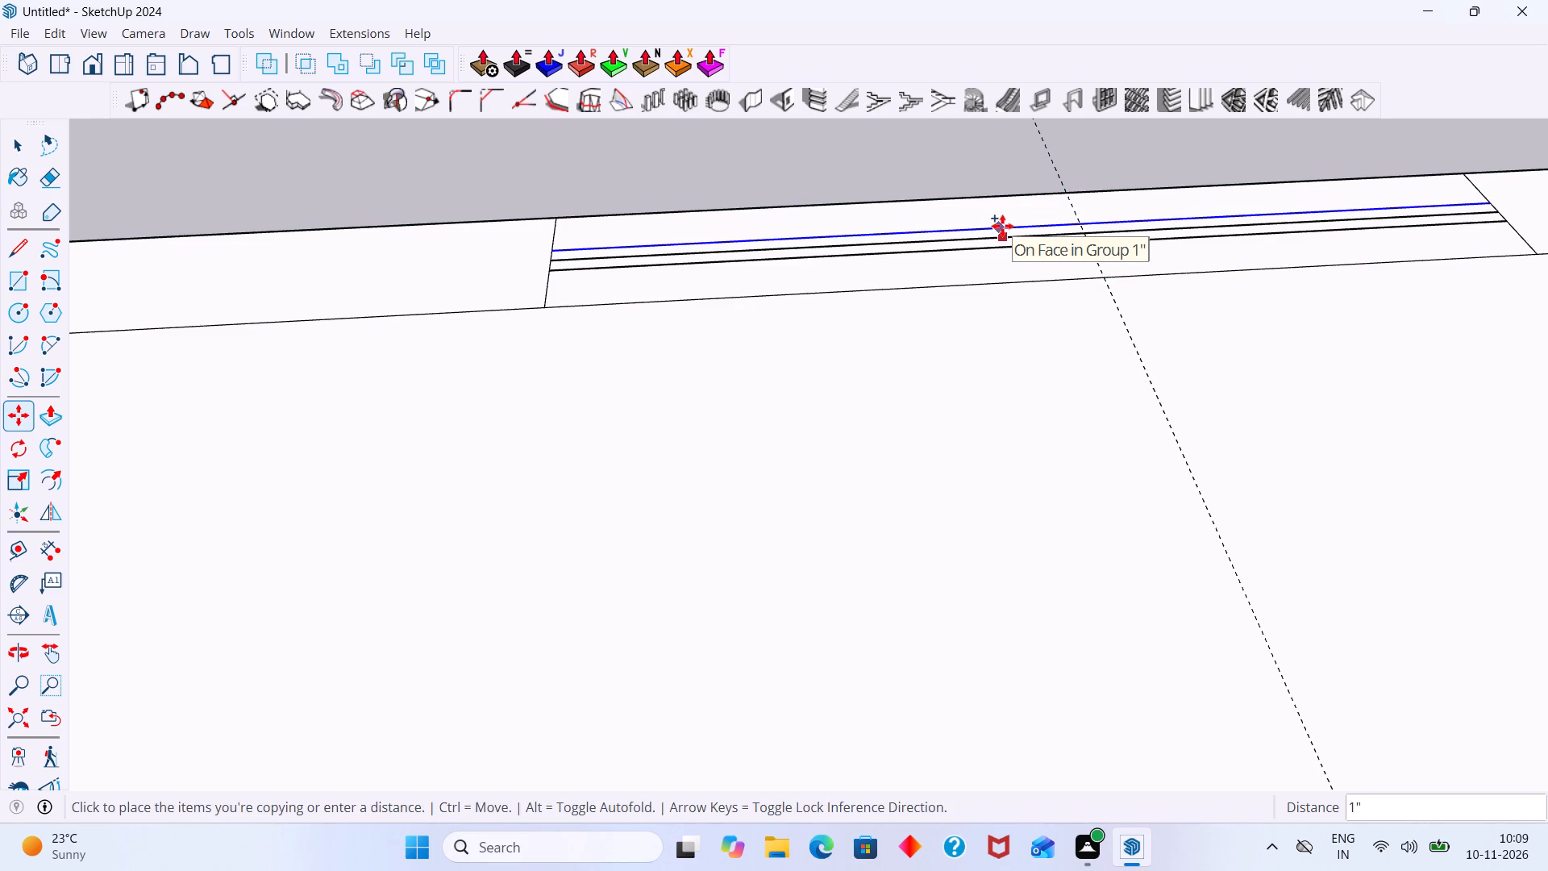
pyautogui.click(1002, 226)
pyautogui.press('space')
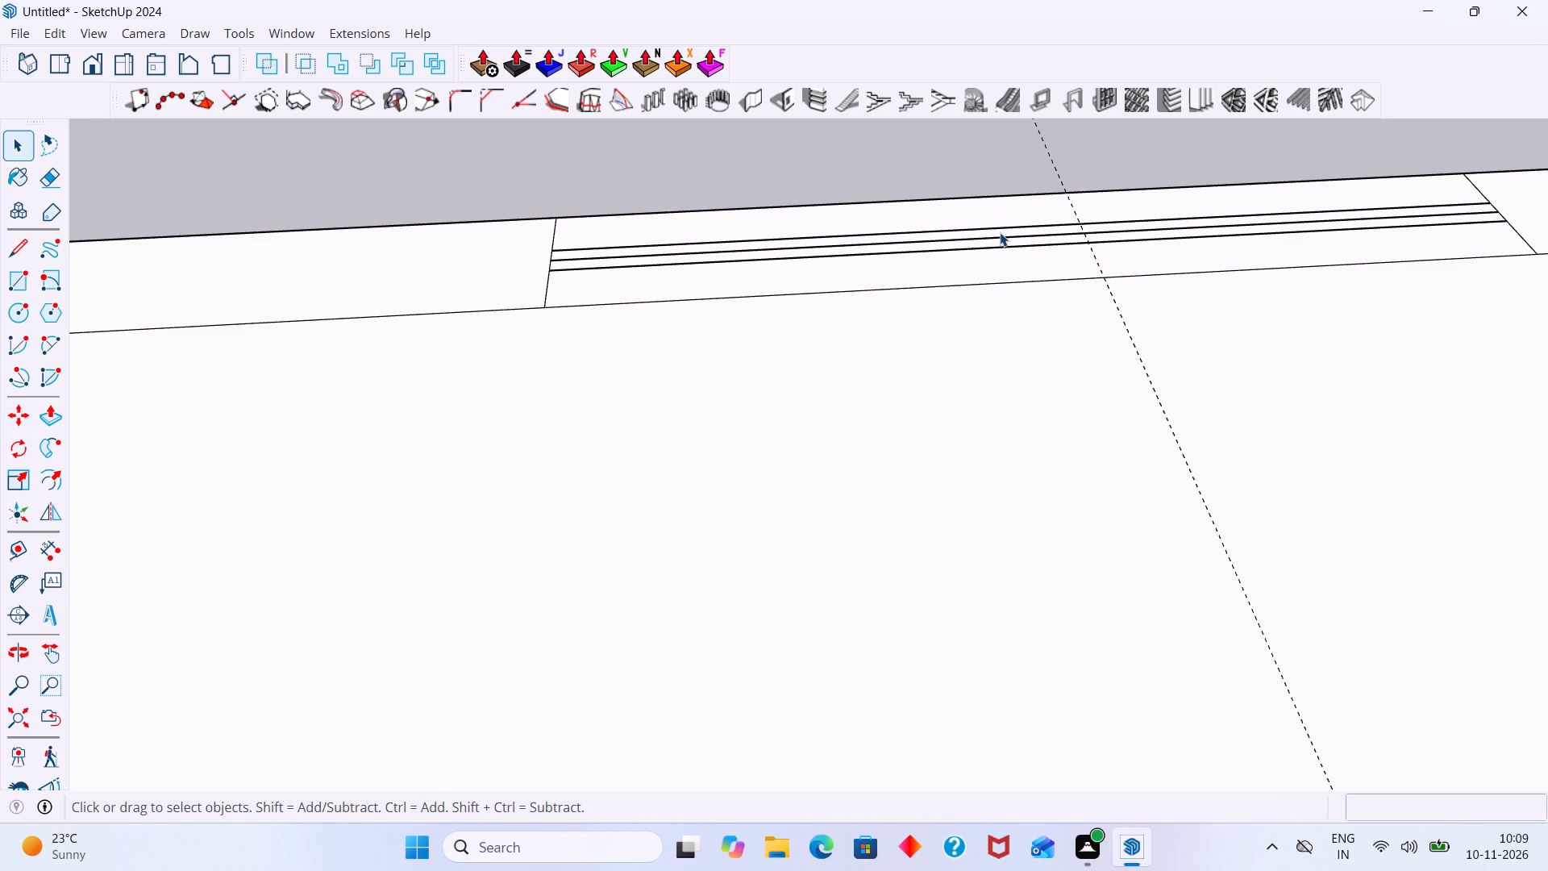
# Delete the middle one of the three lines in Bedroom-1's window opening.
pyautogui.click(999, 234)
pyautogui.doubleClick(999, 234)
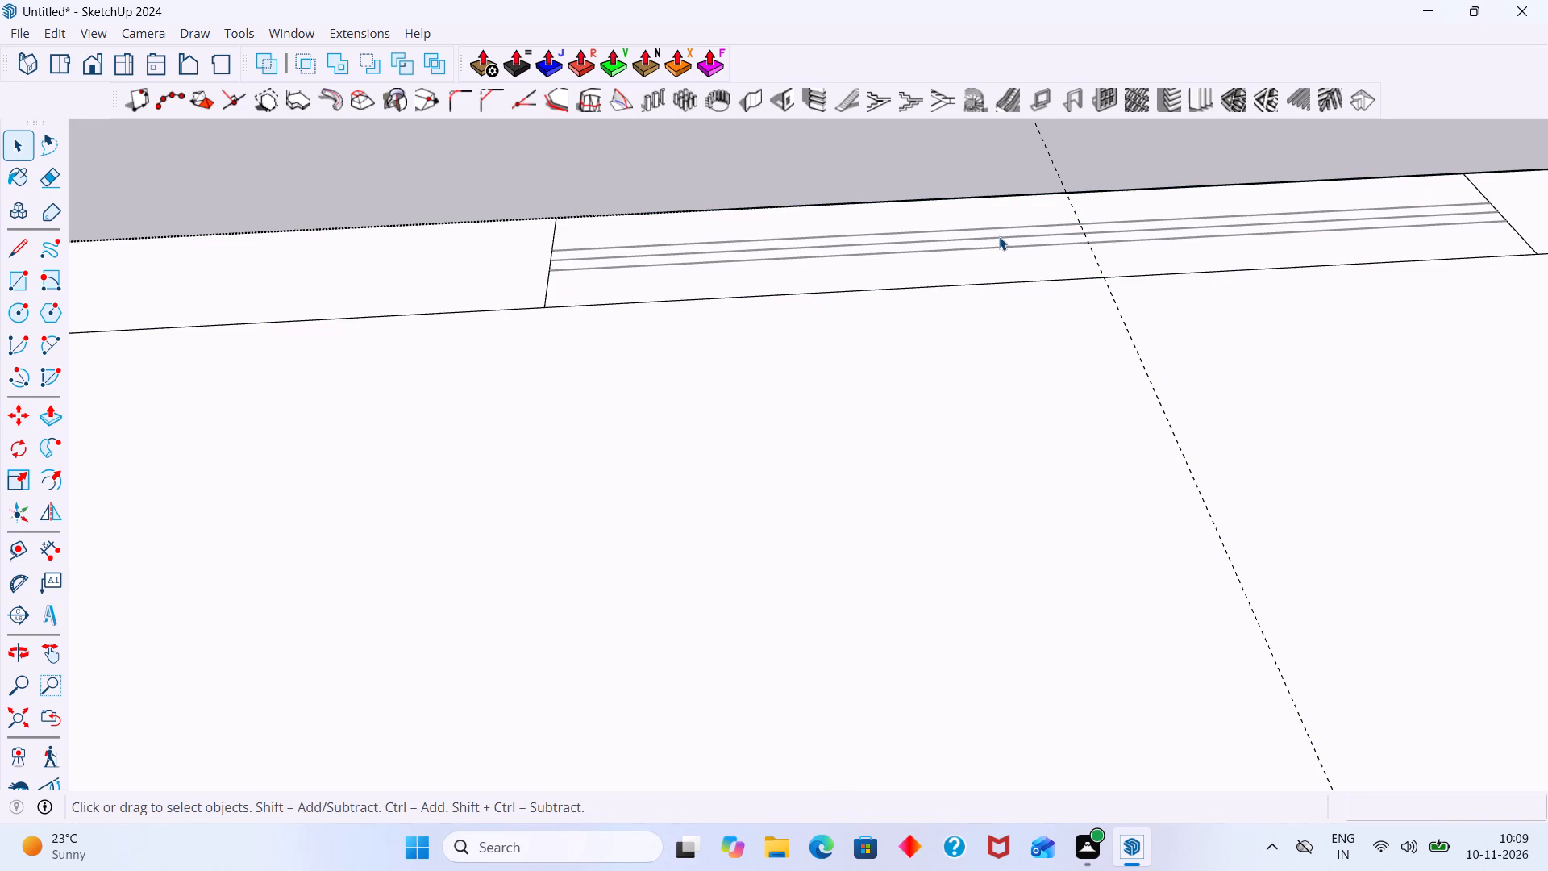
pyautogui.click(999, 236)
pyautogui.hotkey('ctrl', 'z')
pyautogui.click(999, 236)
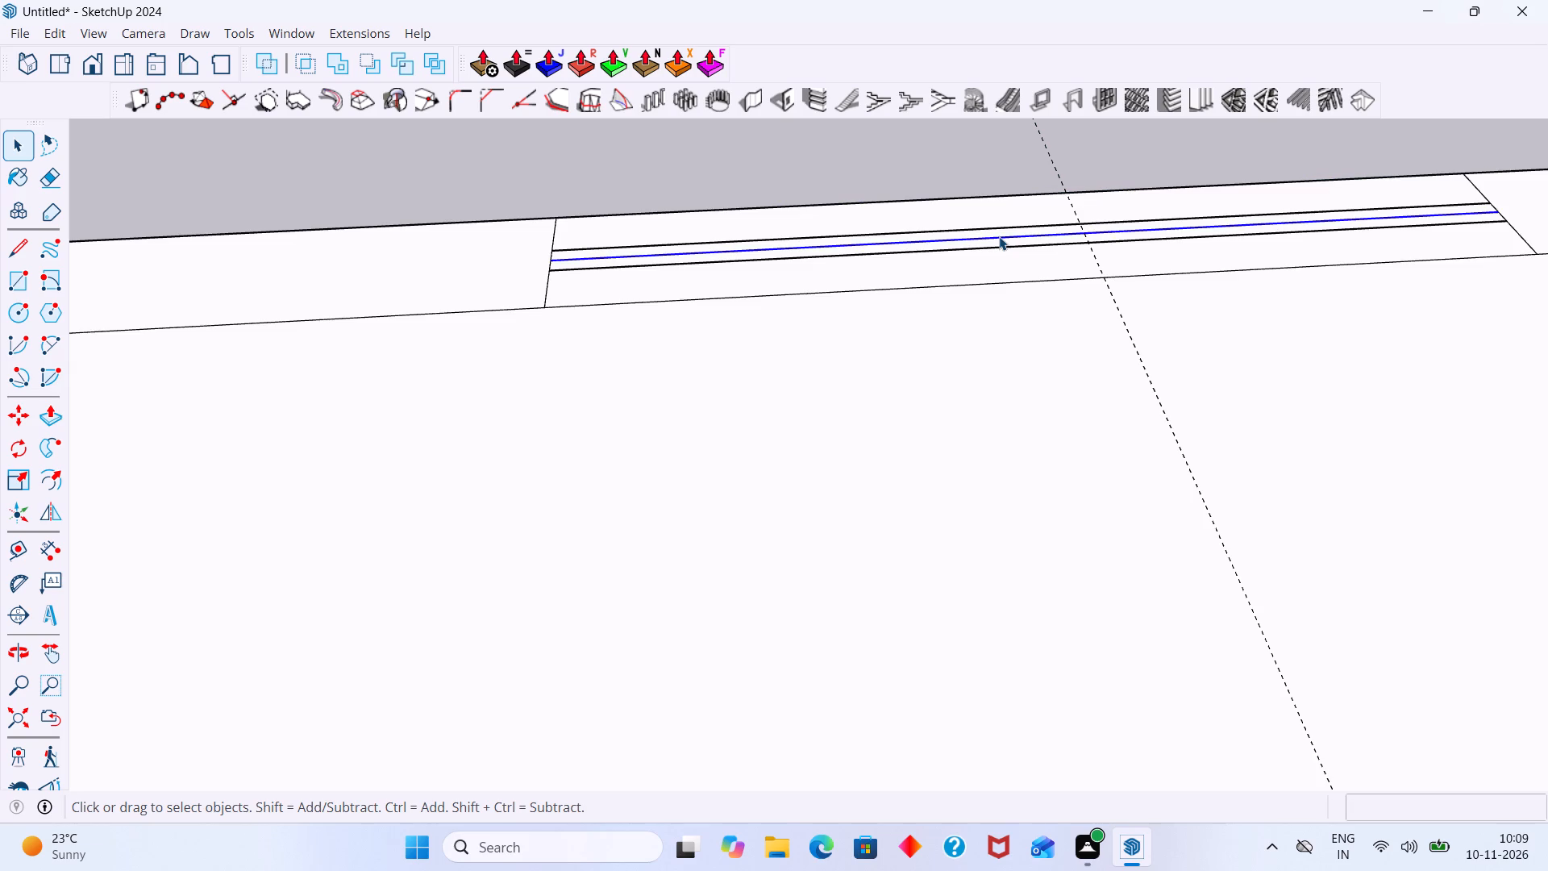
pyautogui.press('Delete')
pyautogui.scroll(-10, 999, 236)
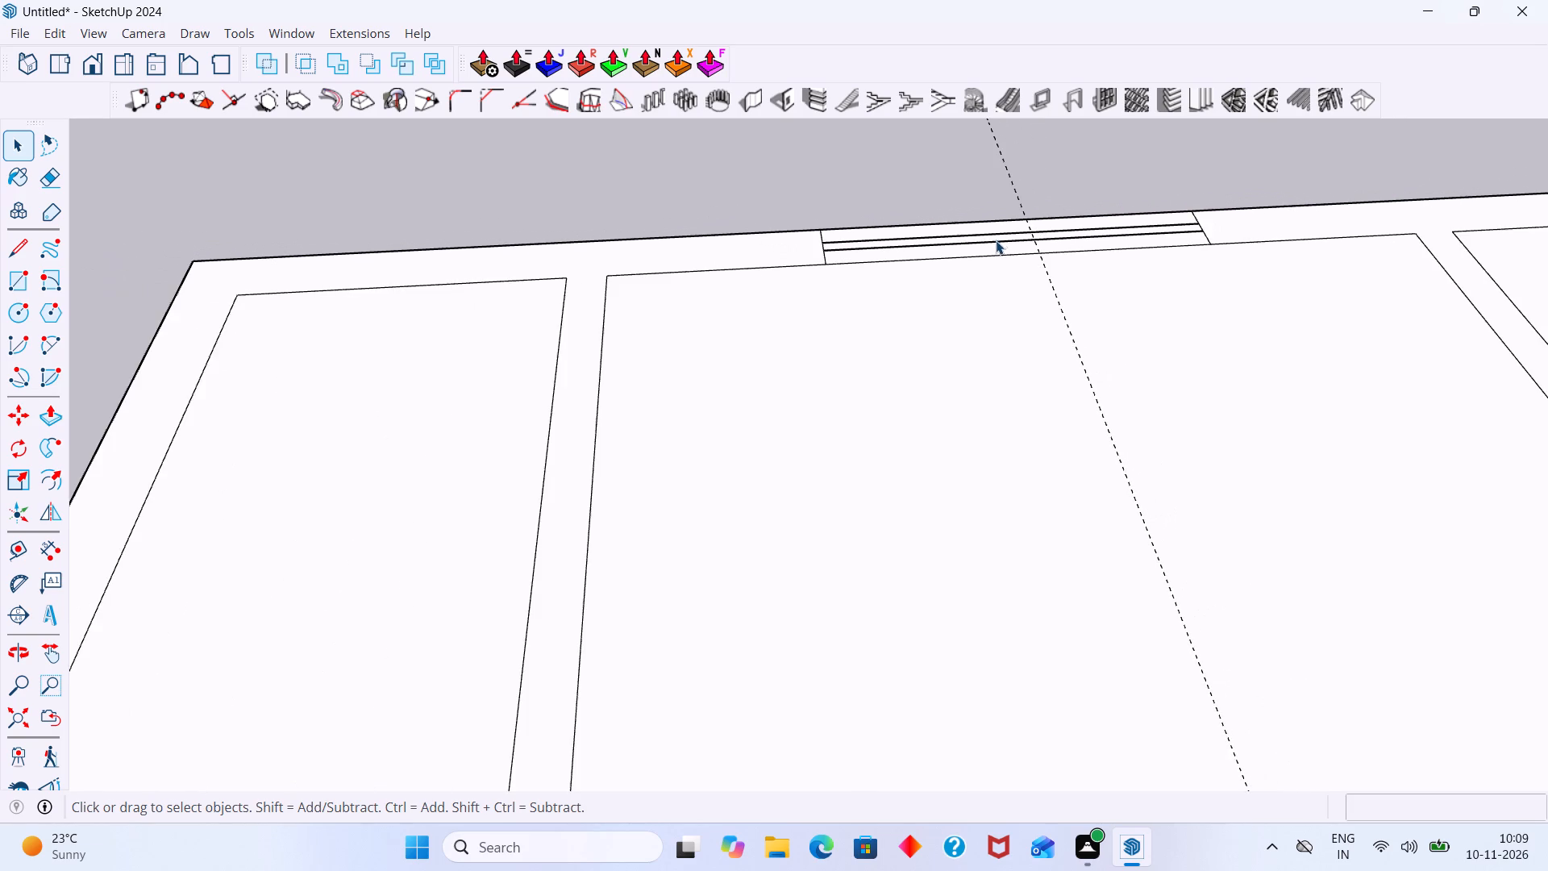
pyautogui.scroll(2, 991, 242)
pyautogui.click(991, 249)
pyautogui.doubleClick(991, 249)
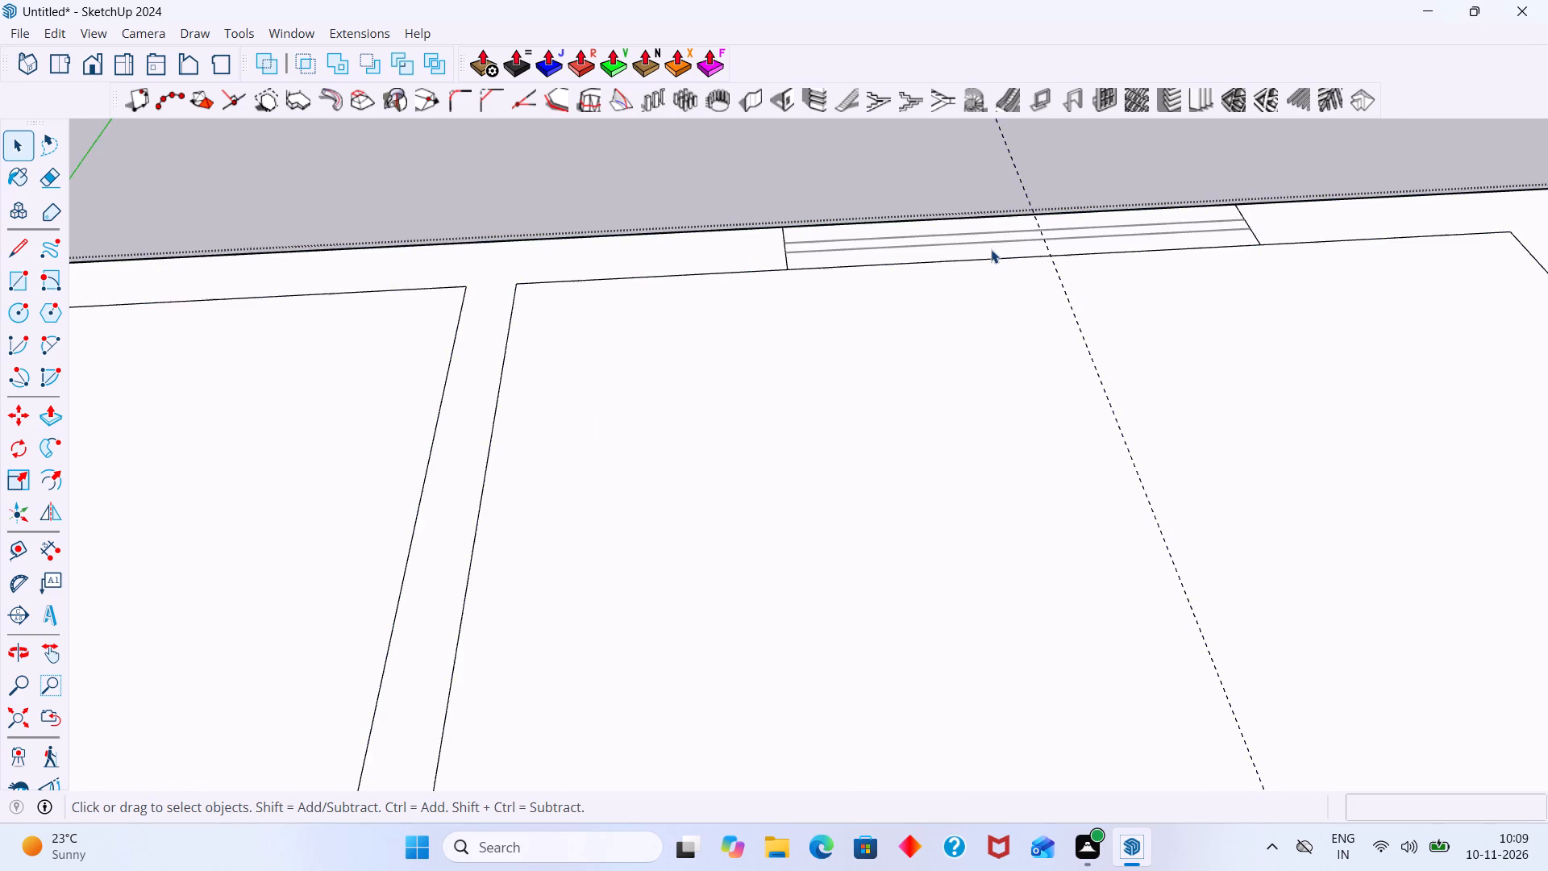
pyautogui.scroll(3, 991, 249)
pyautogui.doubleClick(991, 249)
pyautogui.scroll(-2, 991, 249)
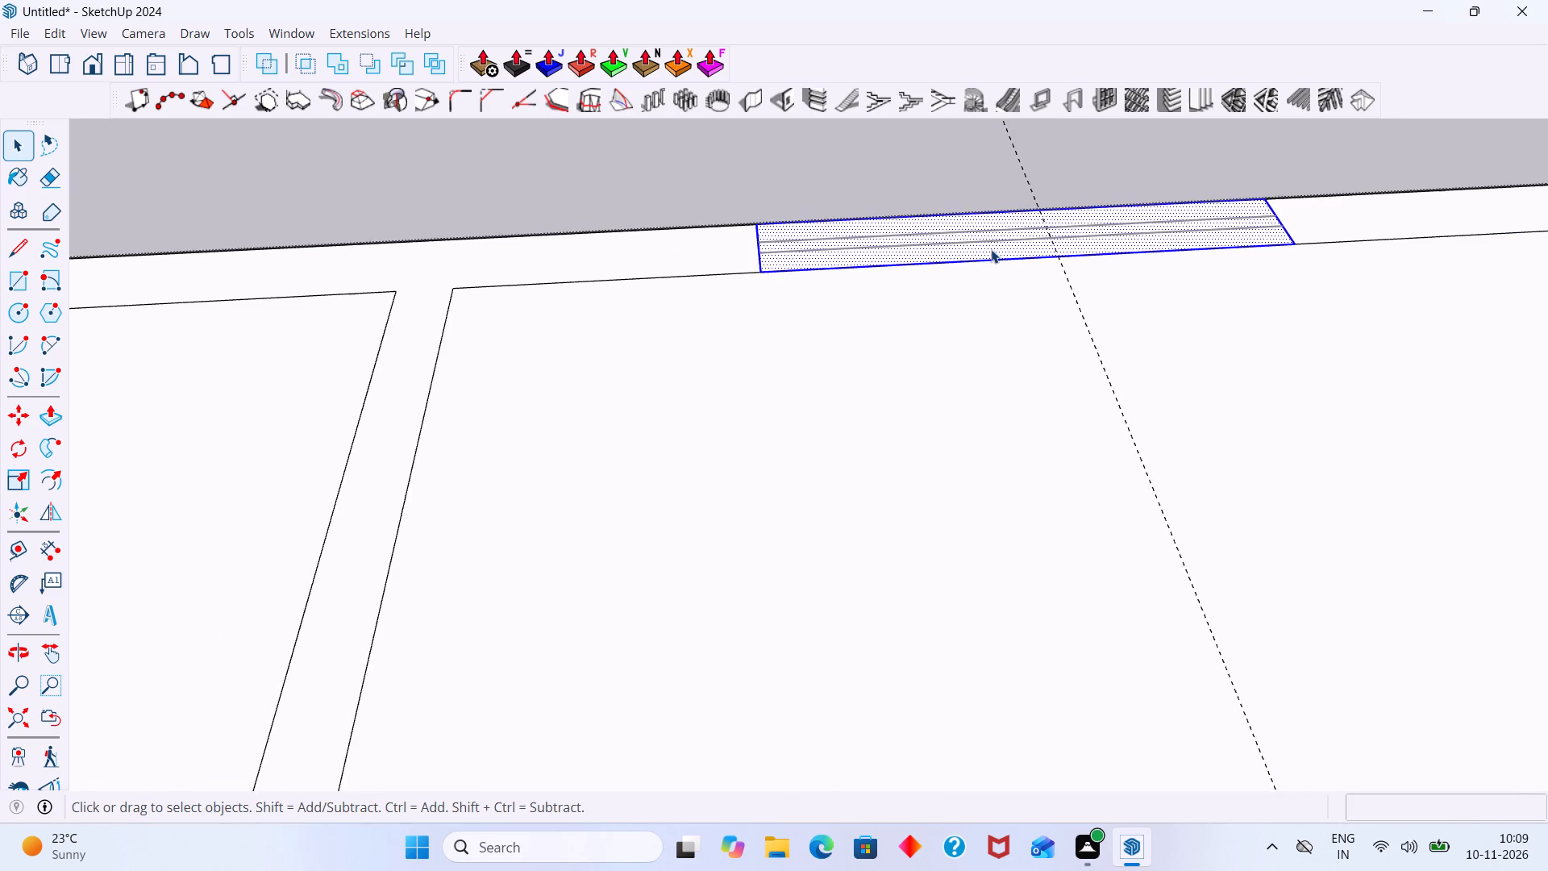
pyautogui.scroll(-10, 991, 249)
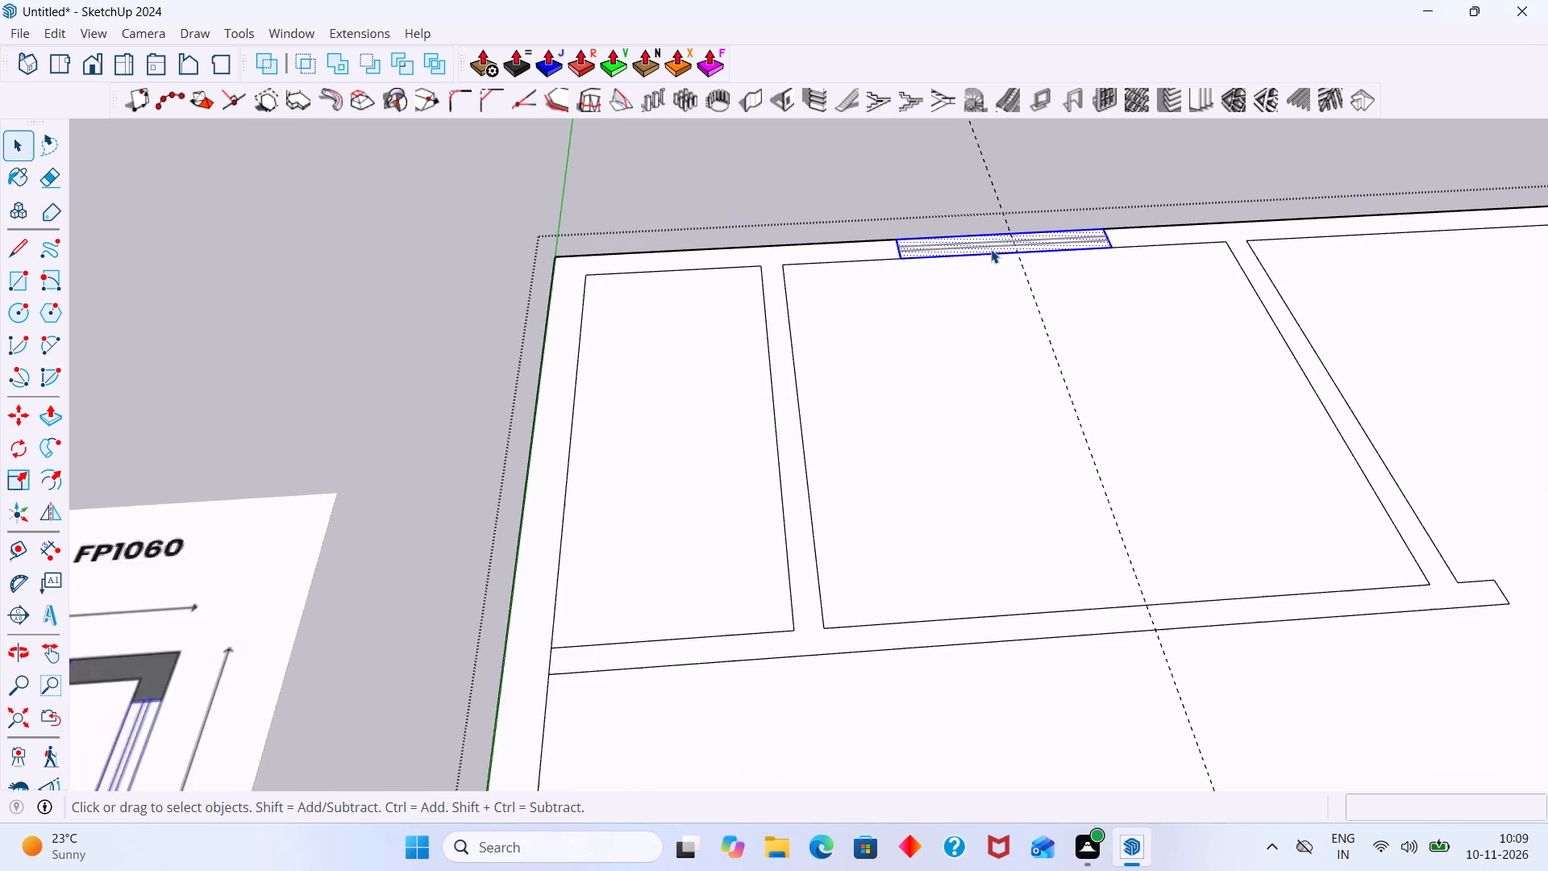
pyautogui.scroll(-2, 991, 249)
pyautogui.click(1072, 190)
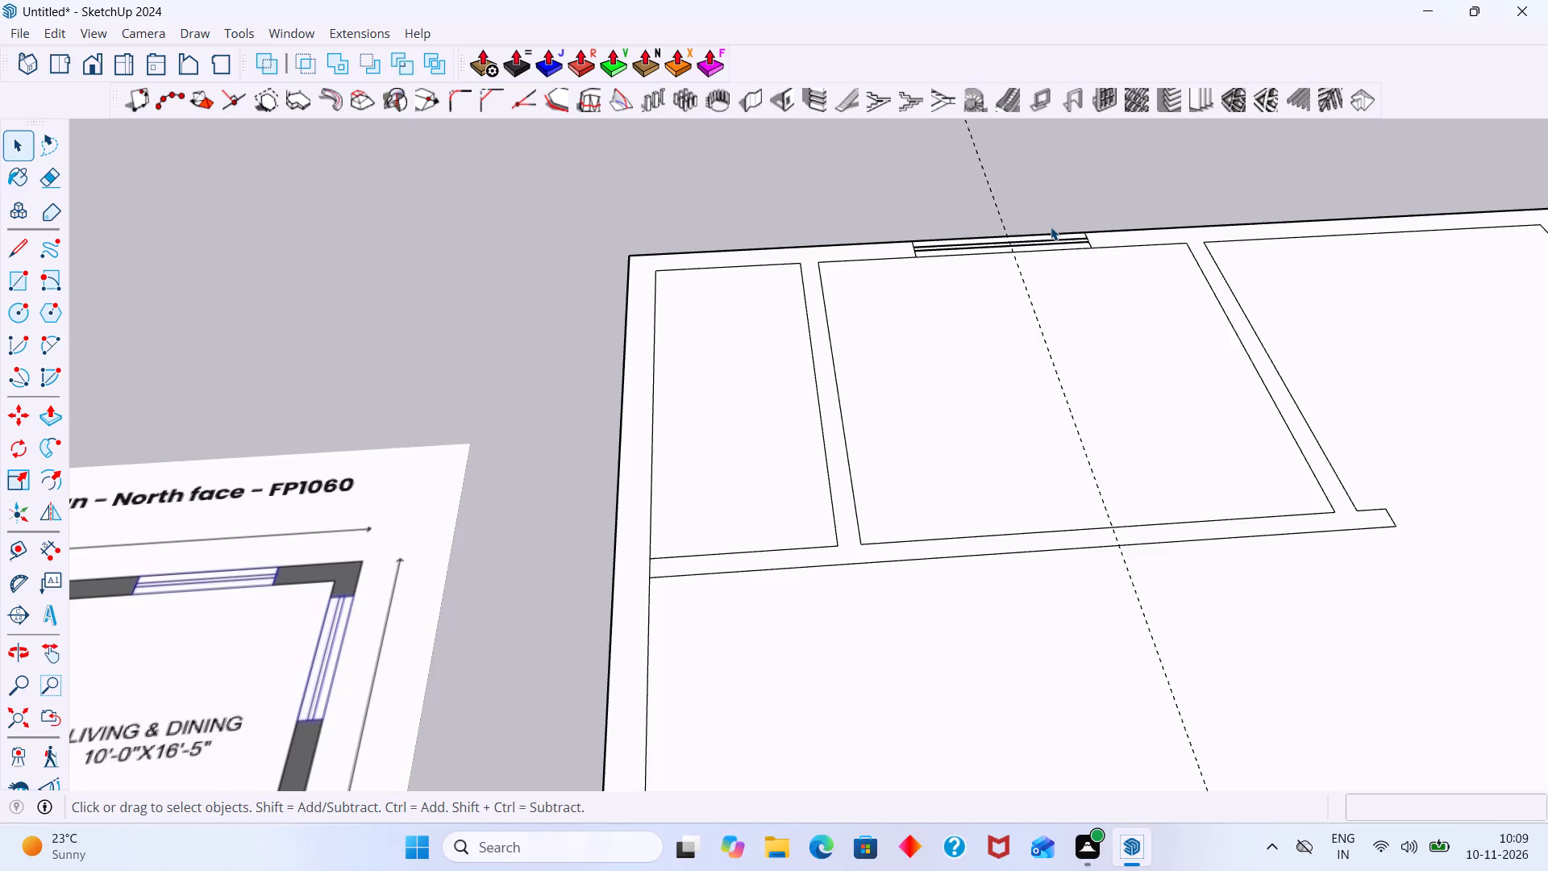
# Compare the drawing with the reference plan and measure the living room's depth from the rear wall's inner face to the sit-out partition.
pyautogui.scroll(-5, 955, 261)
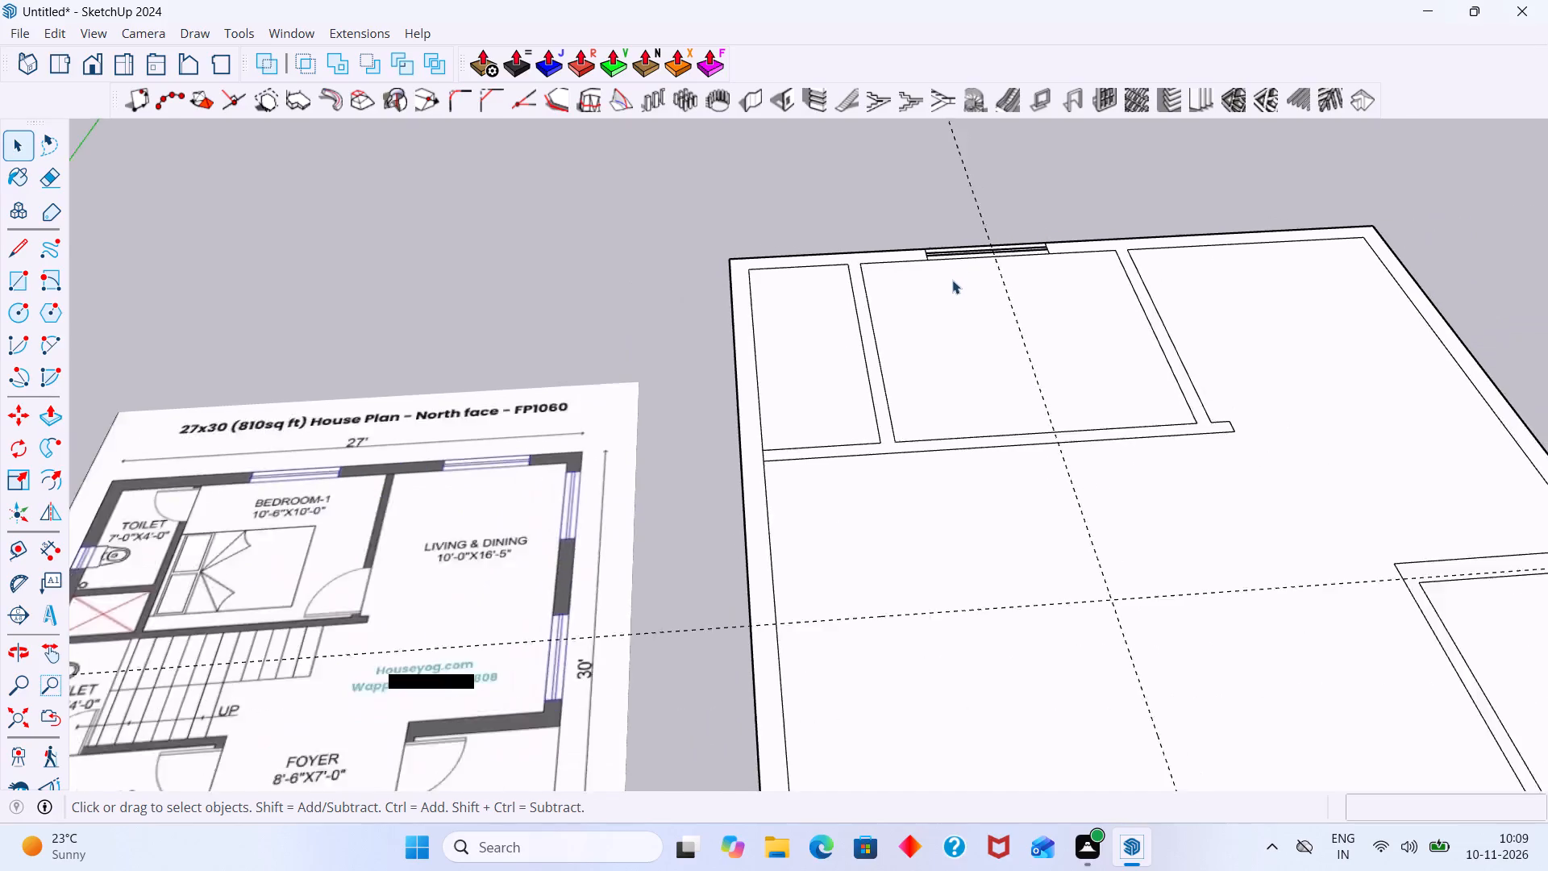
pyautogui.keyDown('shift'); pyautogui.moveTo(954, 283); pyautogui.dragTo(1171, 283, button='middle'); pyautogui.keyUp('shift')
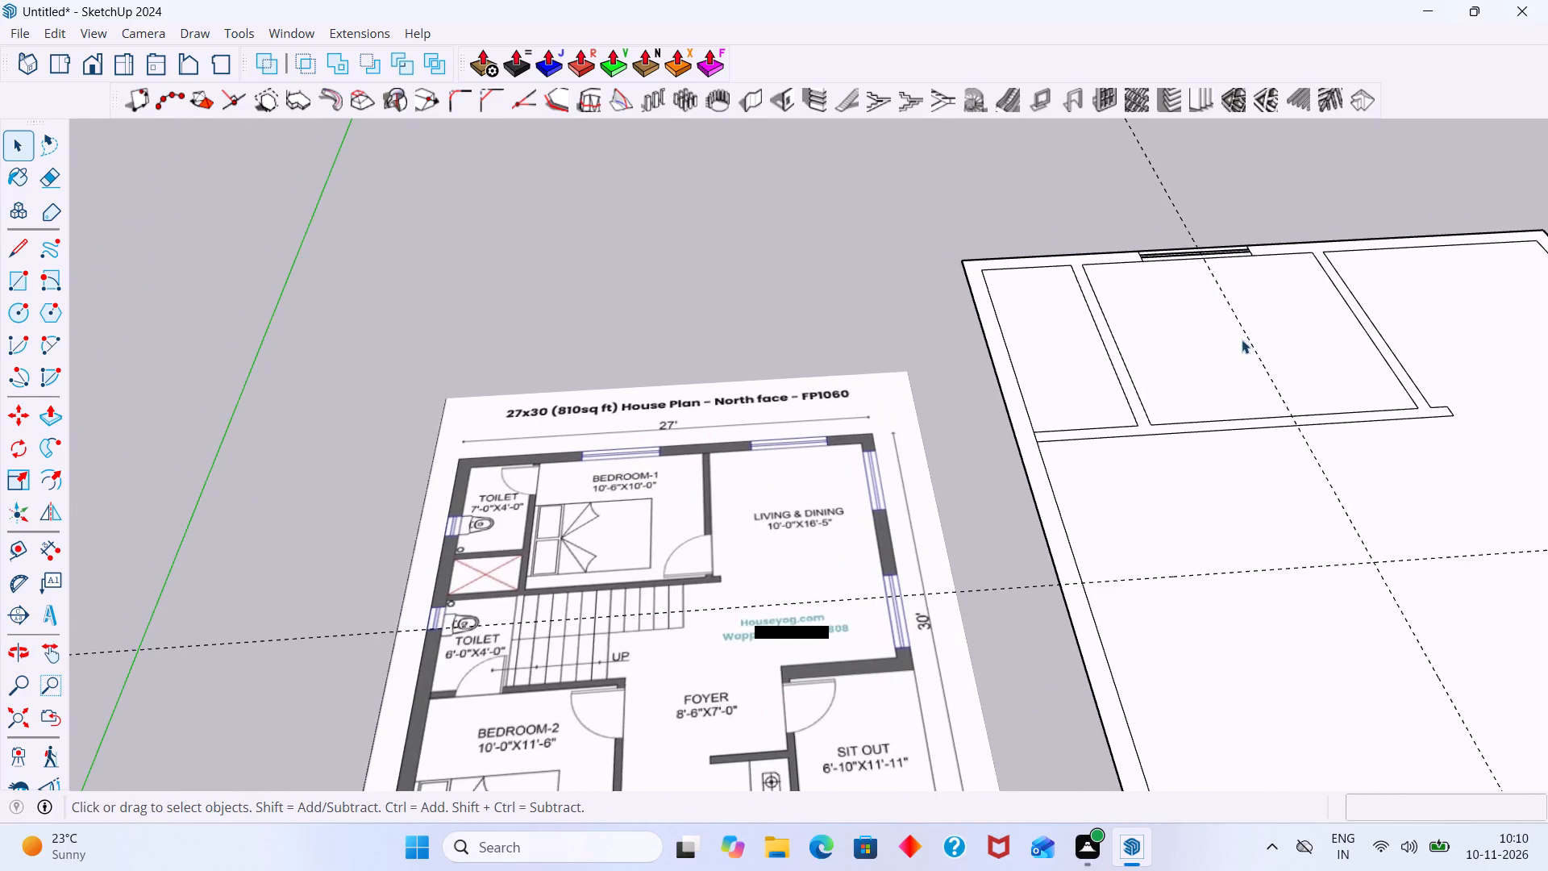
pyautogui.moveTo(1241, 340); pyautogui.dragTo(1231, 302, button='middle')
pyautogui.moveTo(1212, 352); pyautogui.dragTo(1156, 305, button='middle')
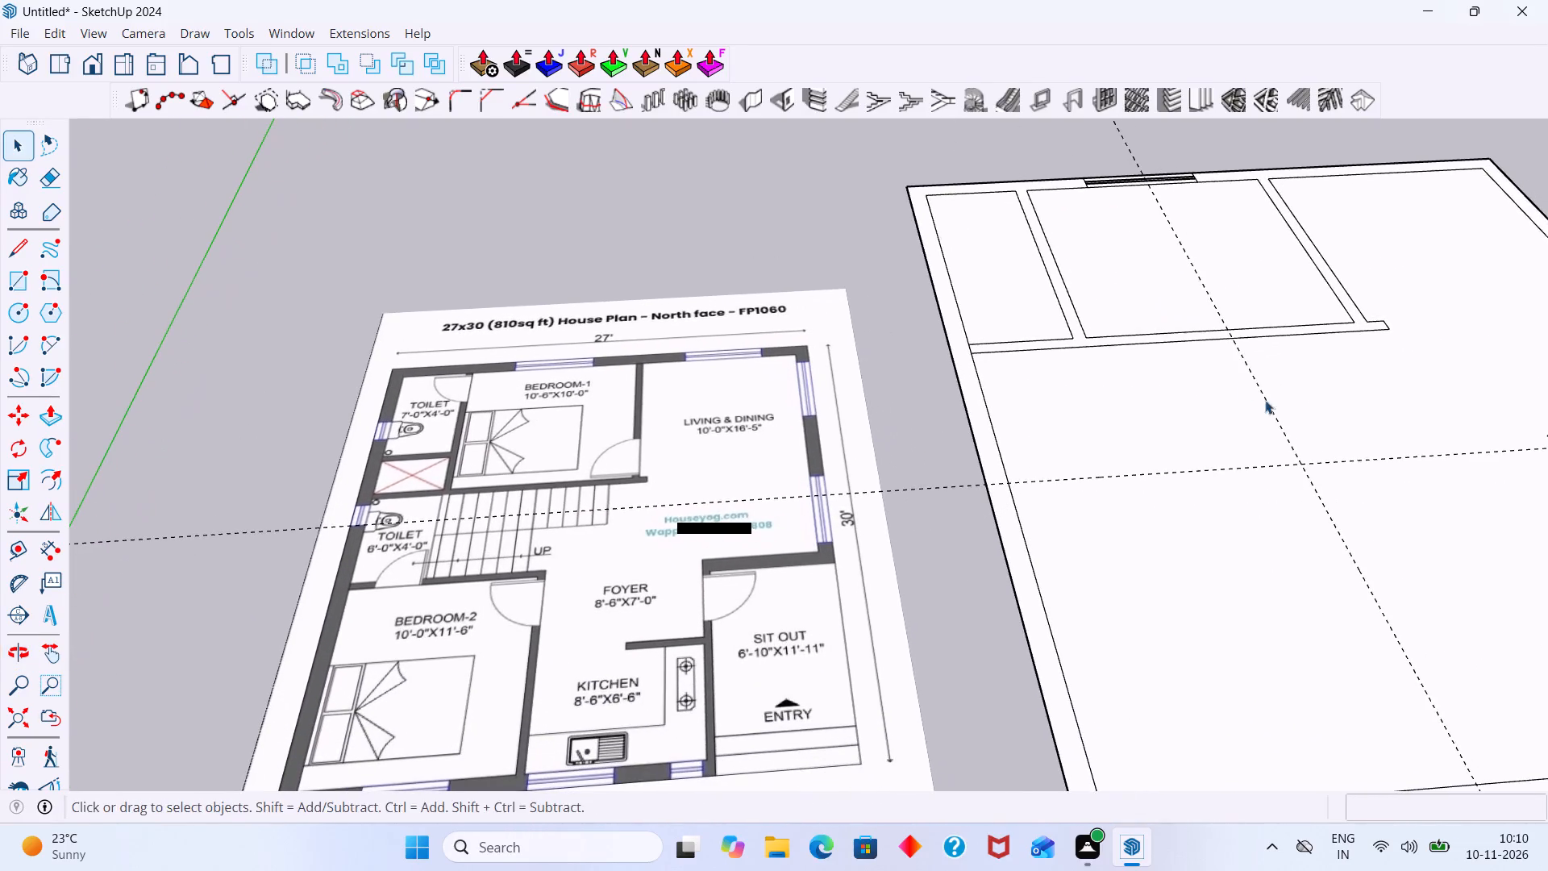
pyautogui.moveTo(1262, 400); pyautogui.dragTo(1225, 335, button='middle')
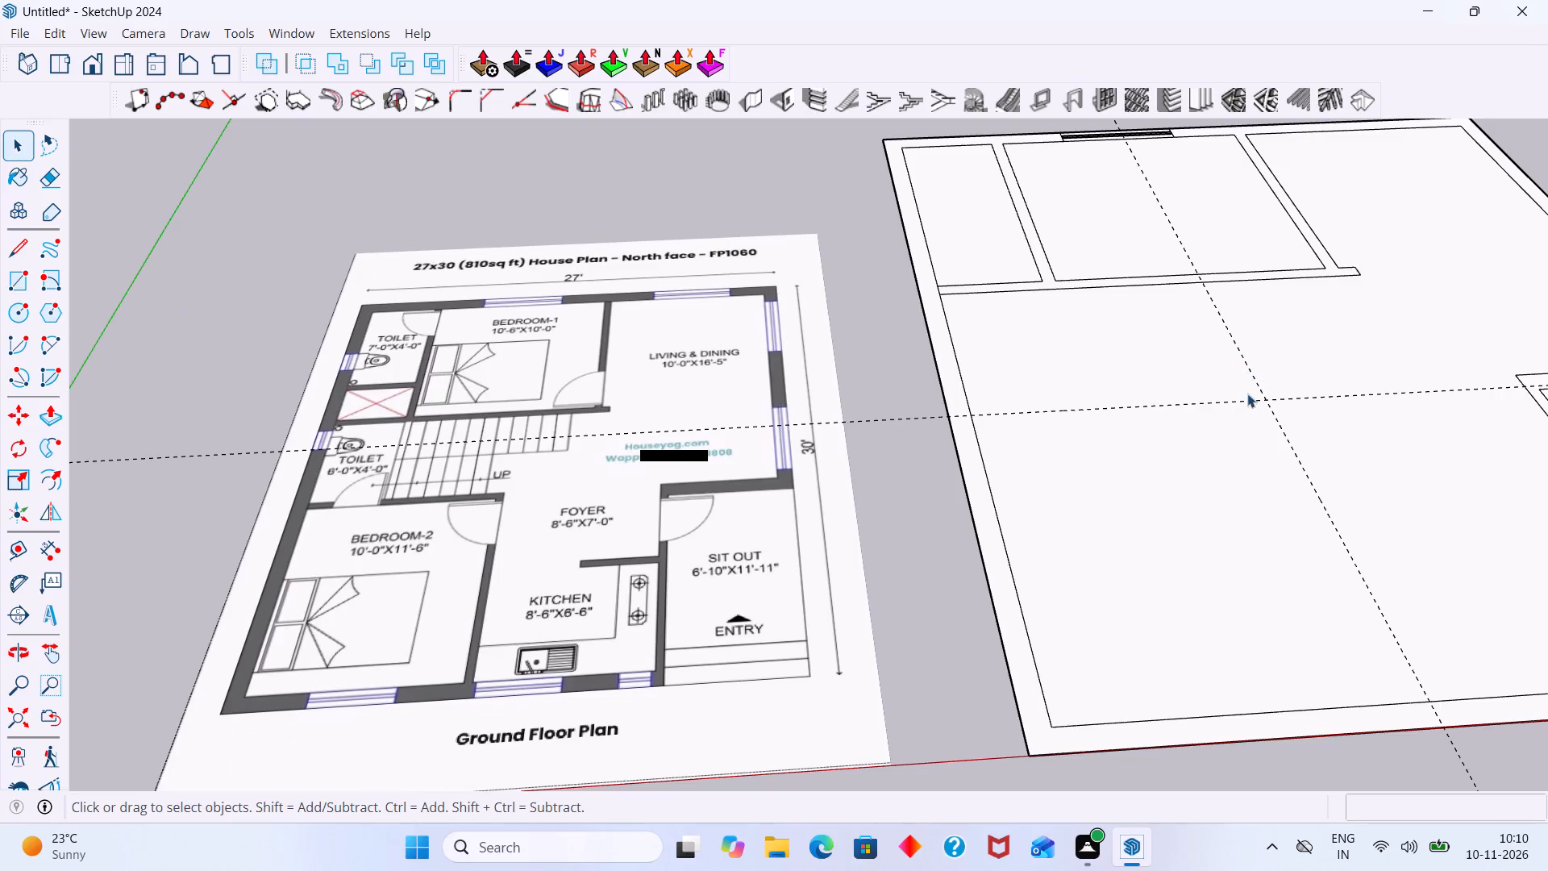
pyautogui.keyDown('shift'); pyautogui.moveTo(1253, 397); pyautogui.dragTo(1240, 364, button='middle'); pyautogui.keyUp('shift')
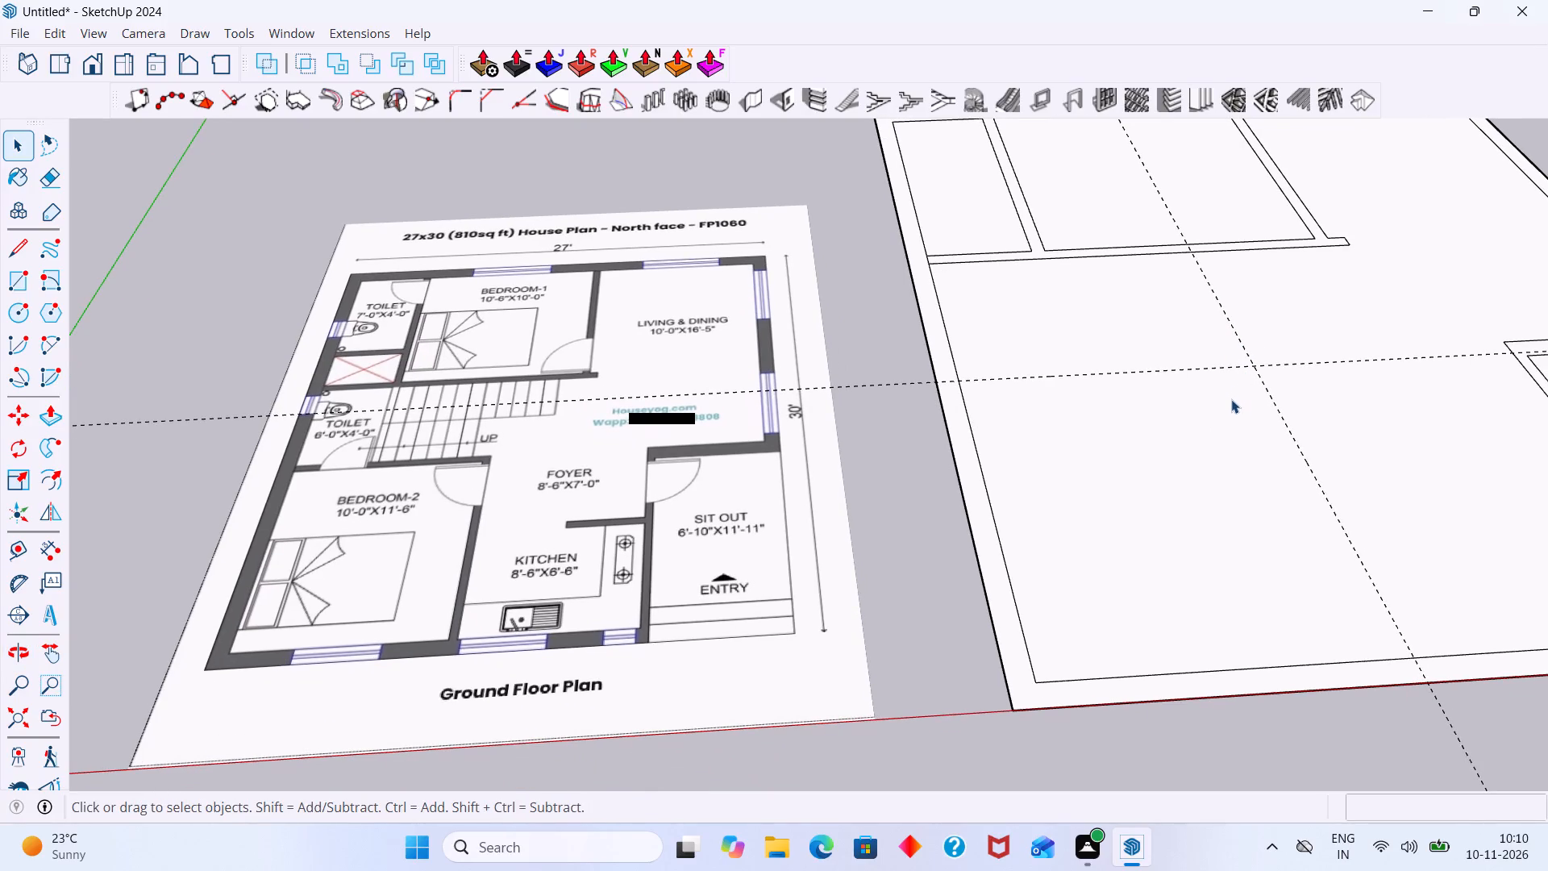
pyautogui.scroll(-2, 1231, 402)
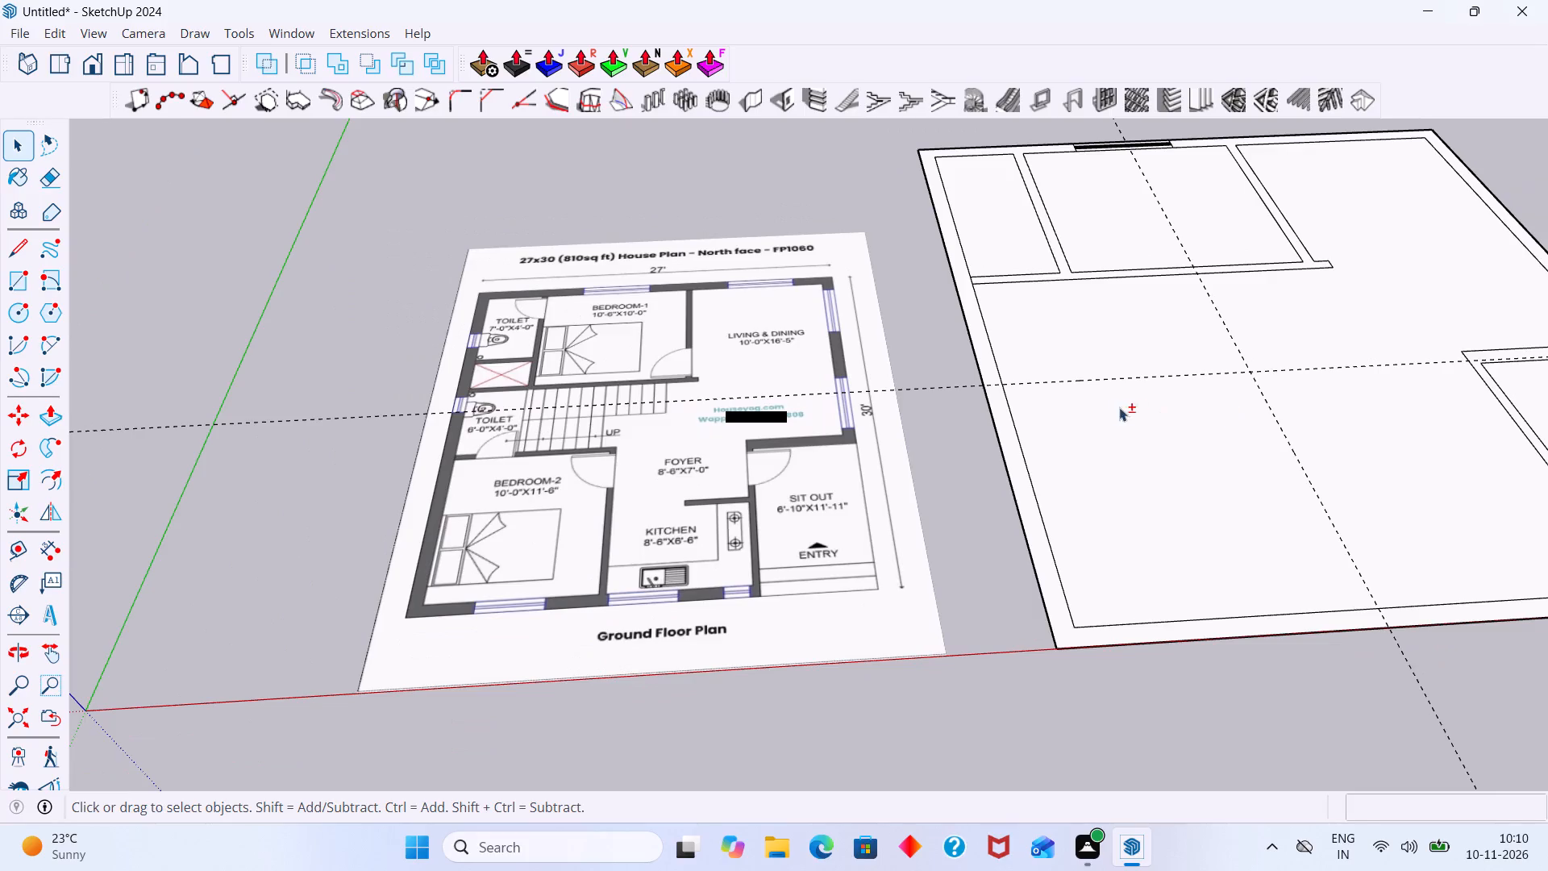
pyautogui.keyDown('shift'); pyautogui.moveTo(1073, 407); pyautogui.dragTo(1026, 414, button='middle'); pyautogui.keyUp('shift')
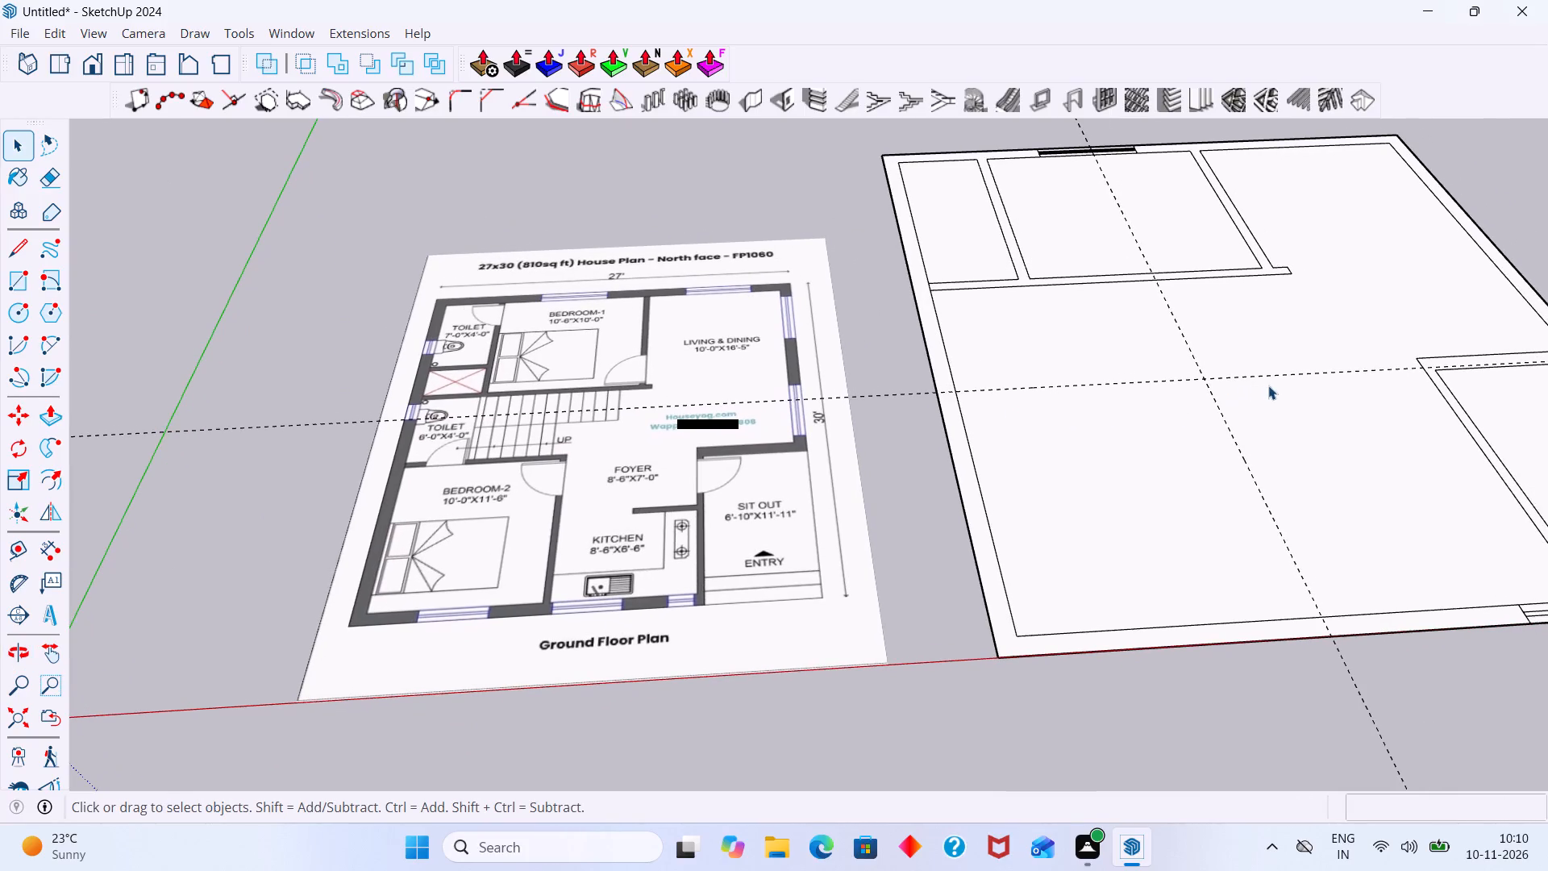
pyautogui.press('t')
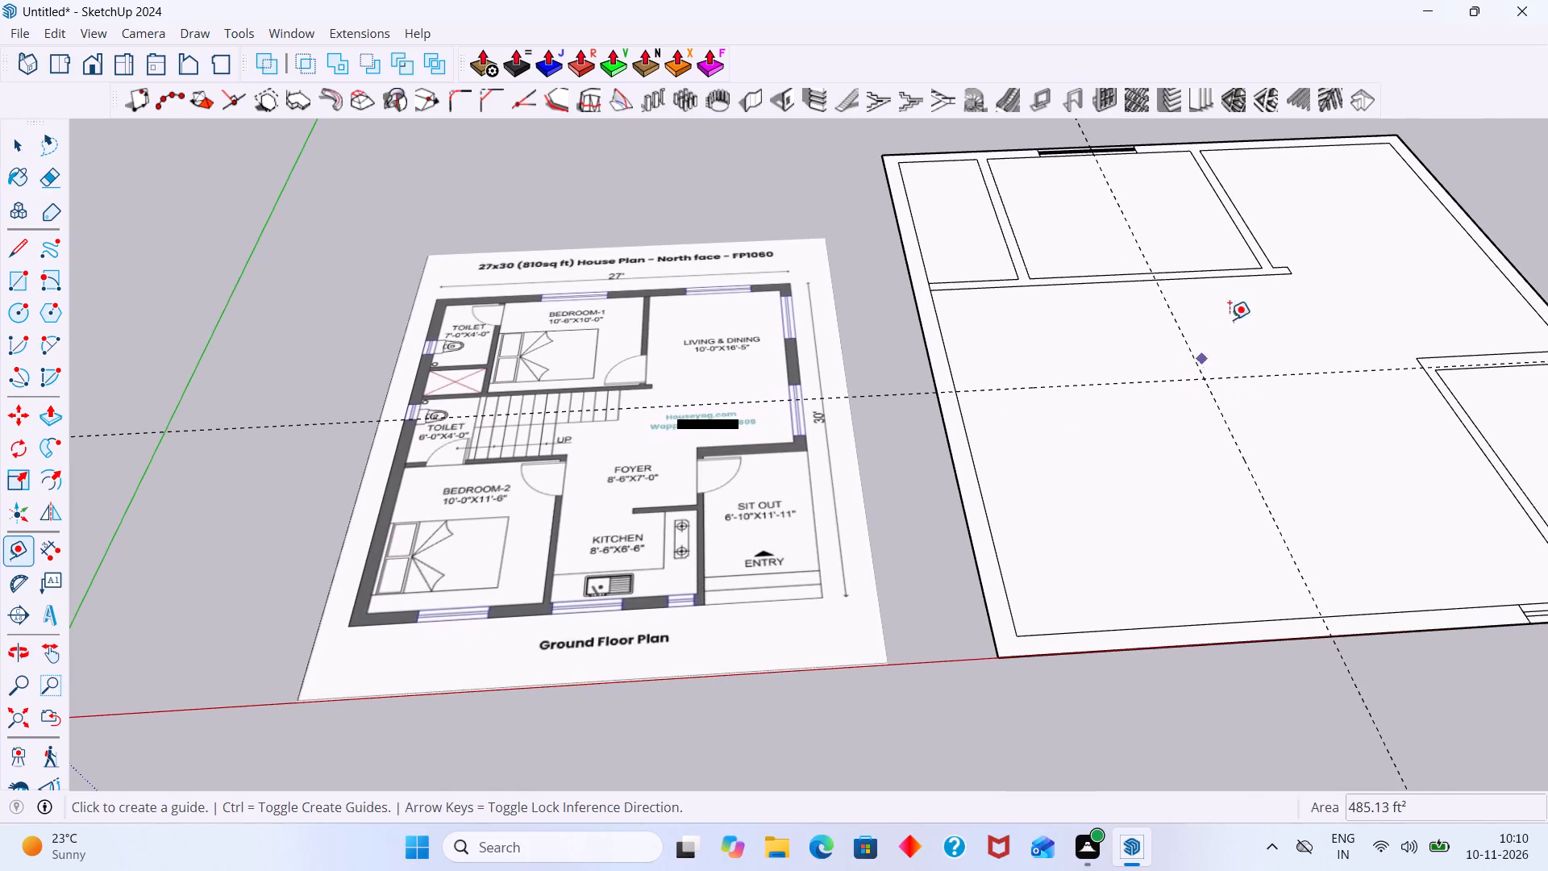
pyautogui.click(1332, 144)
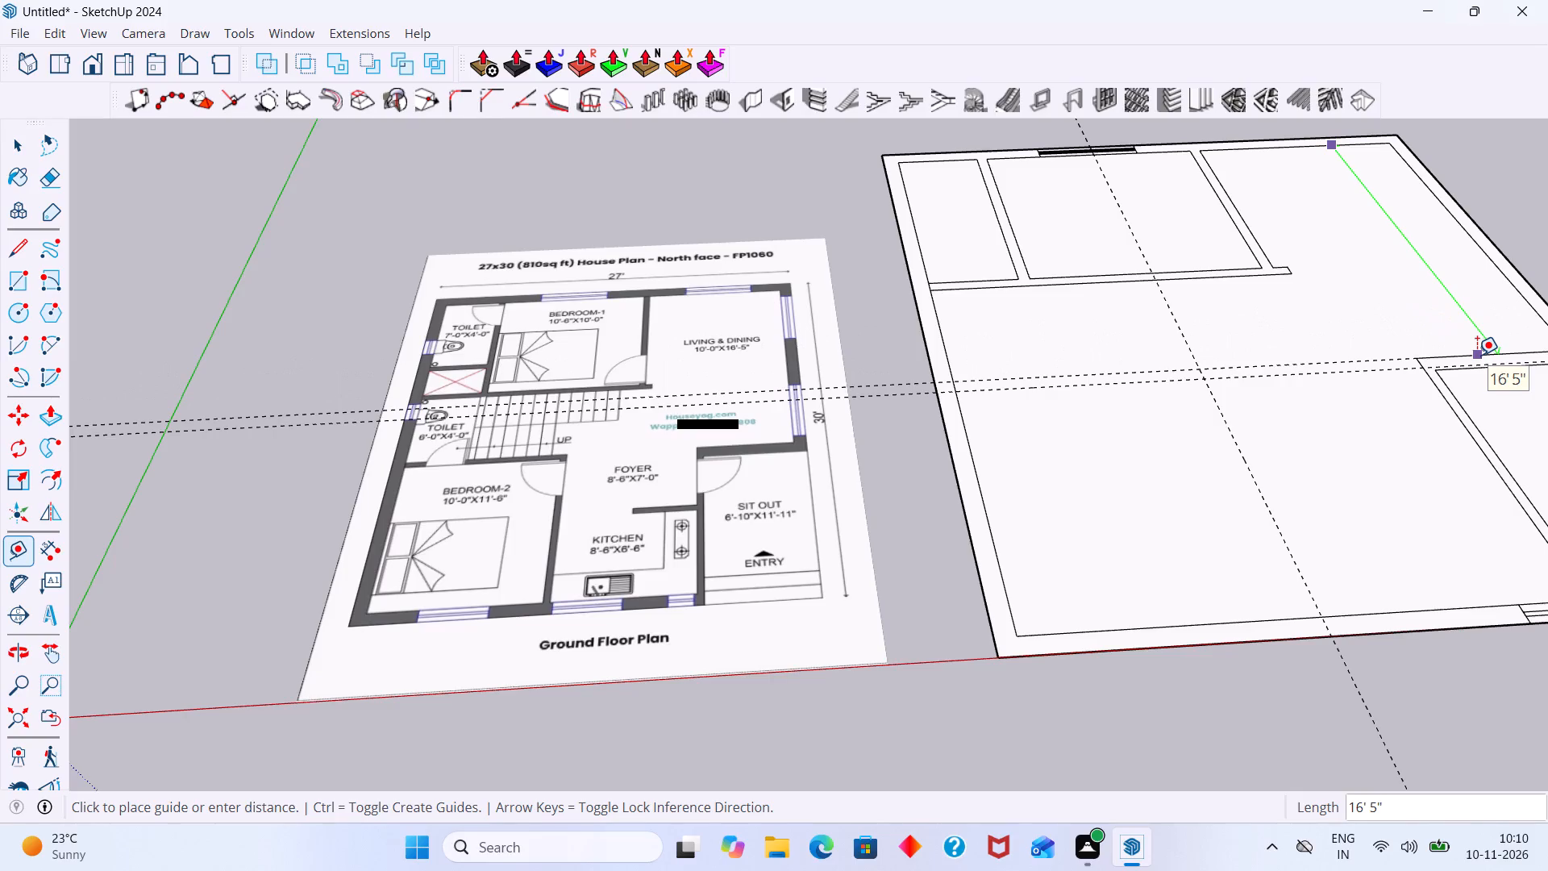
pyautogui.press('space')
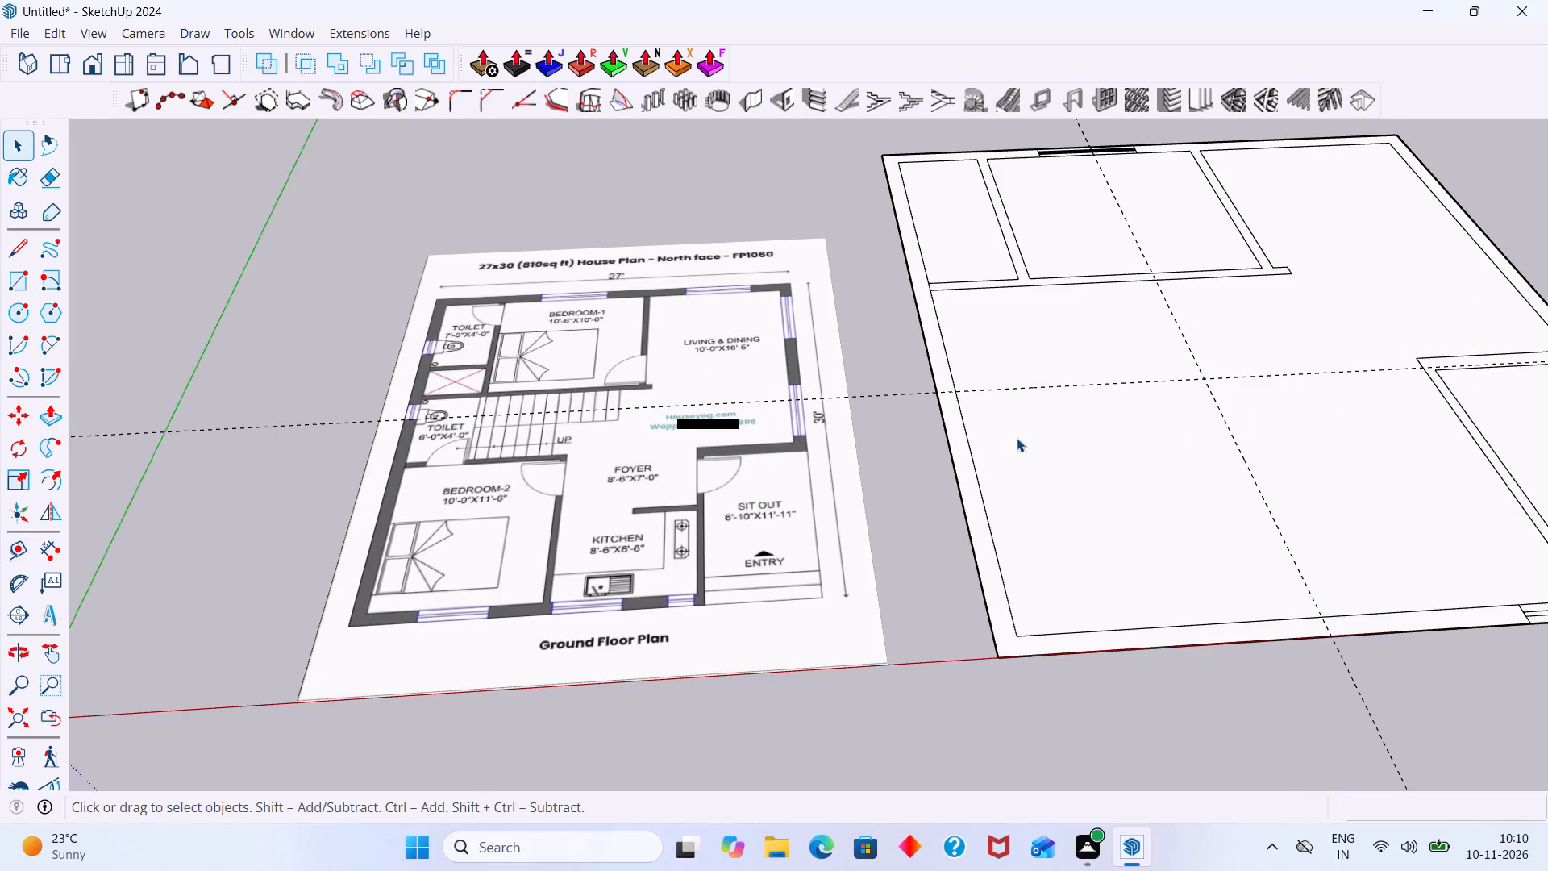
# Measure along the toilet-side wall's inner face from the Bedroom-1 and toilet partition down to the crosswise guide.
pyautogui.press('t')
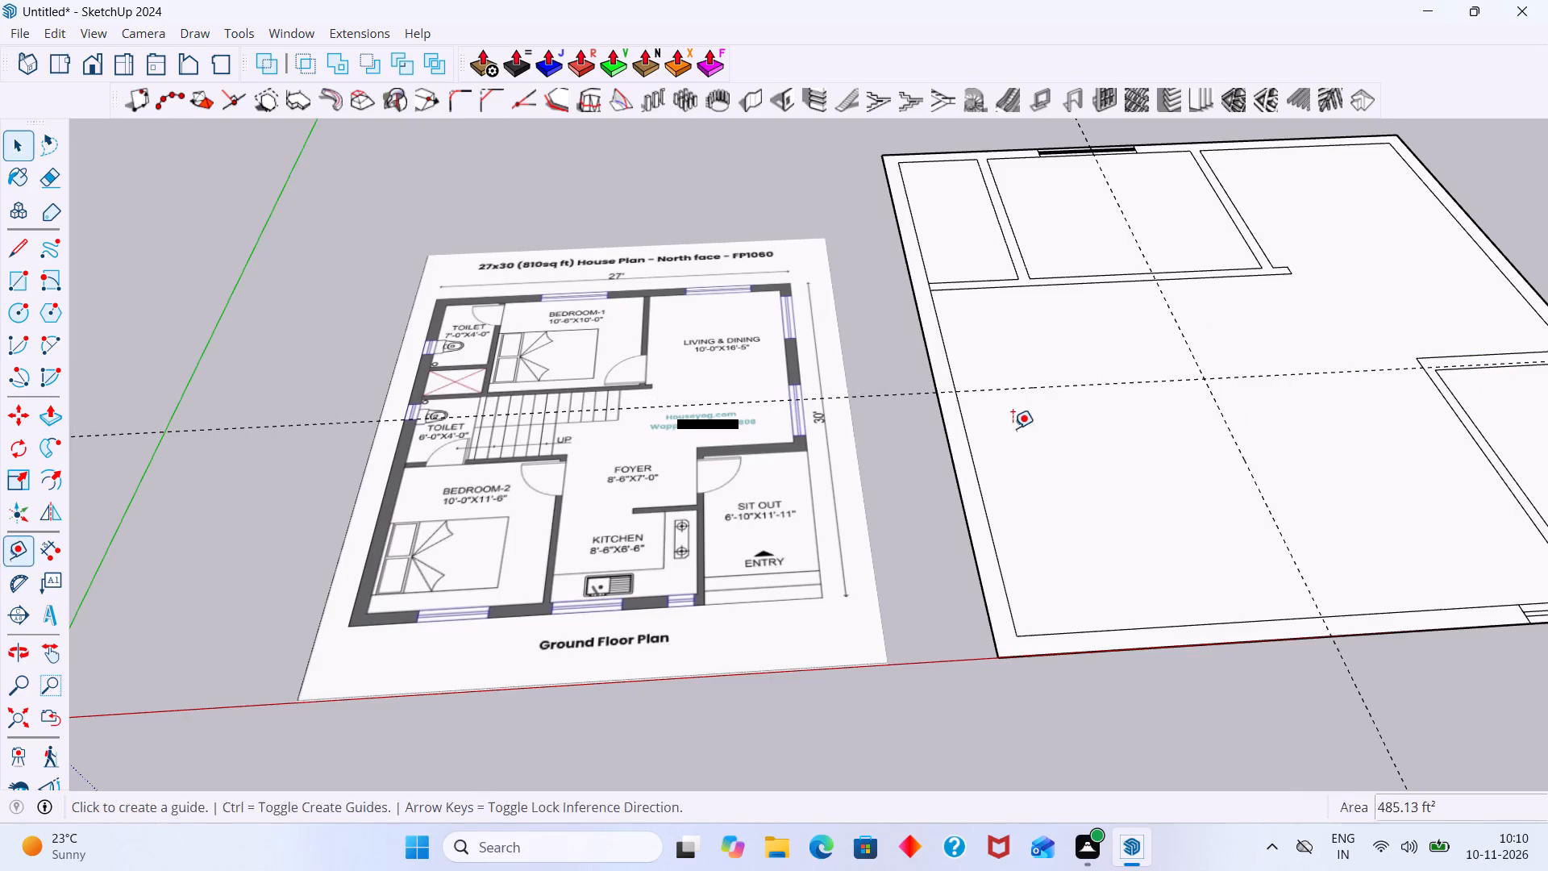
pyautogui.click(932, 288)
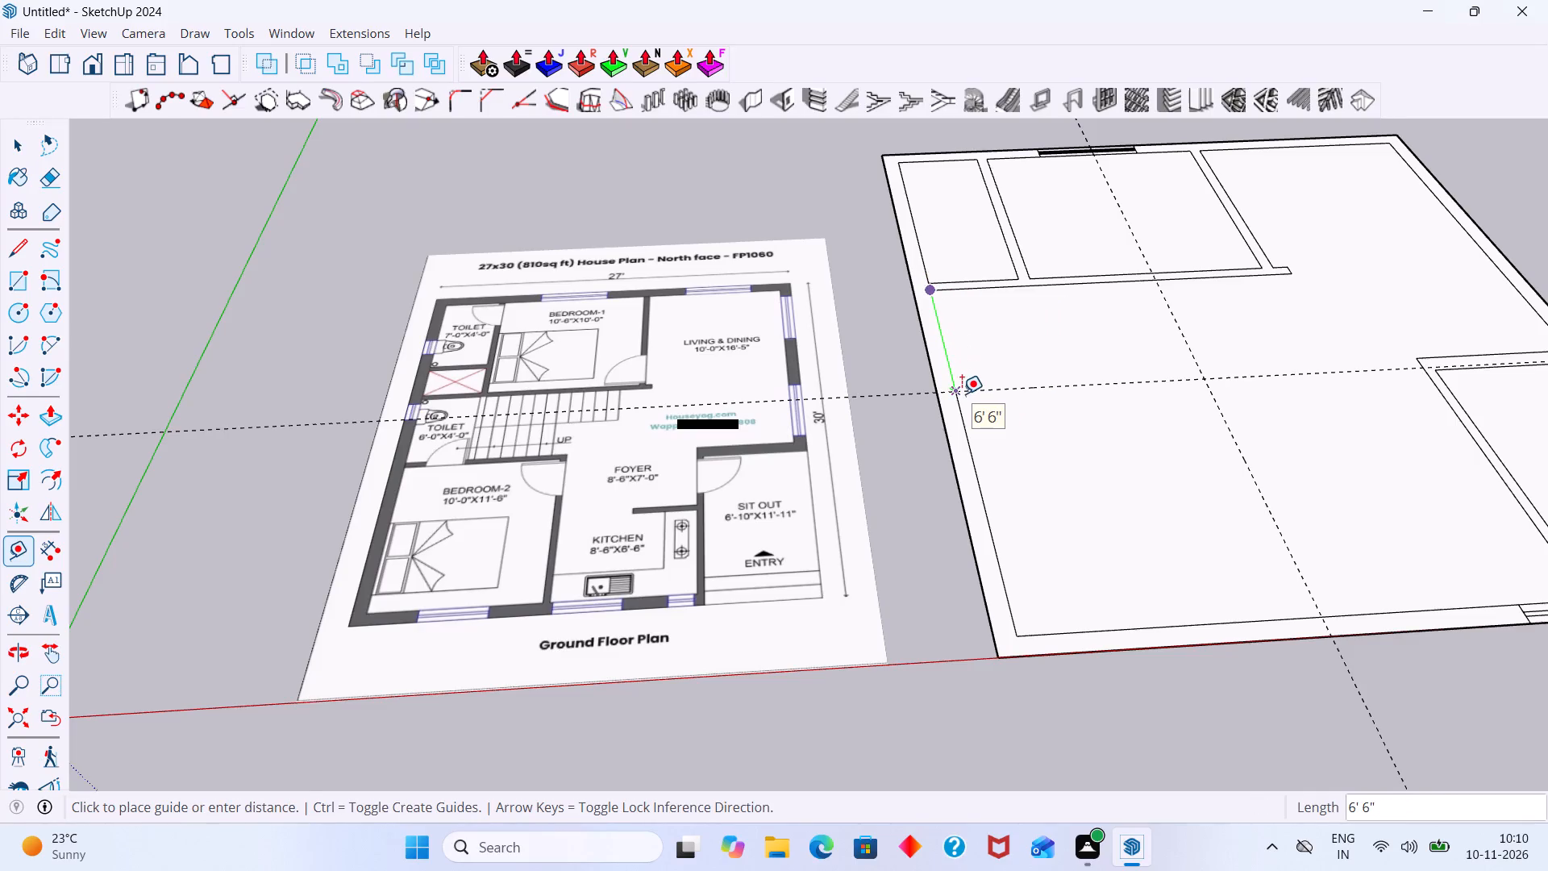
pyautogui.scroll(3, 962, 398)
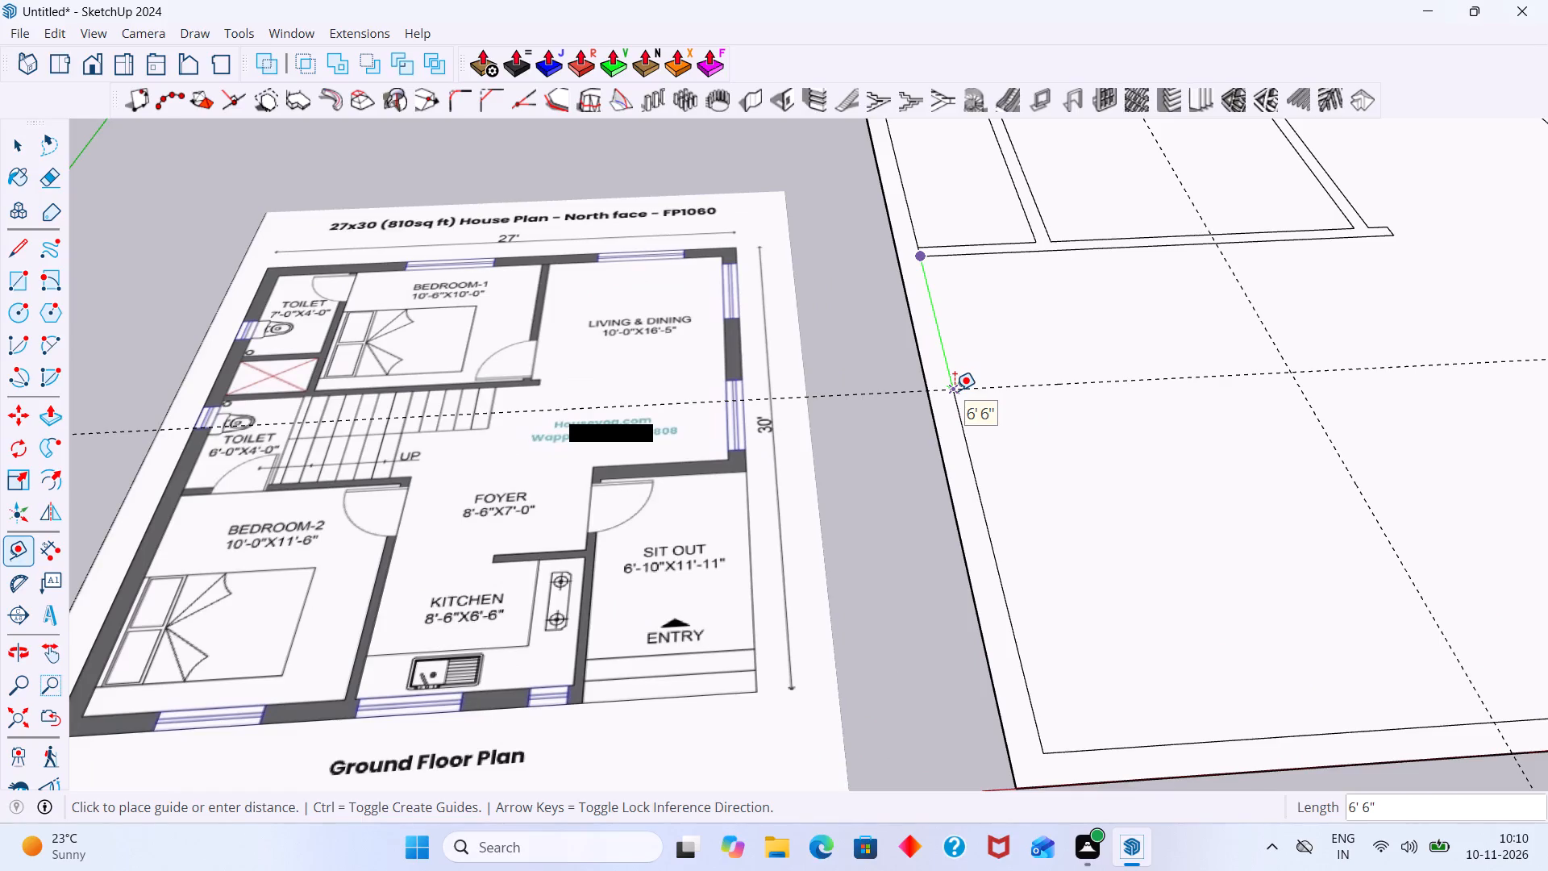
pyautogui.press('space')
# Draw a 10' line along the crosswise guide from the toilet-side wall's inner face to the guides' intersection.
pyautogui.write('l')
pyautogui.click(953, 390)
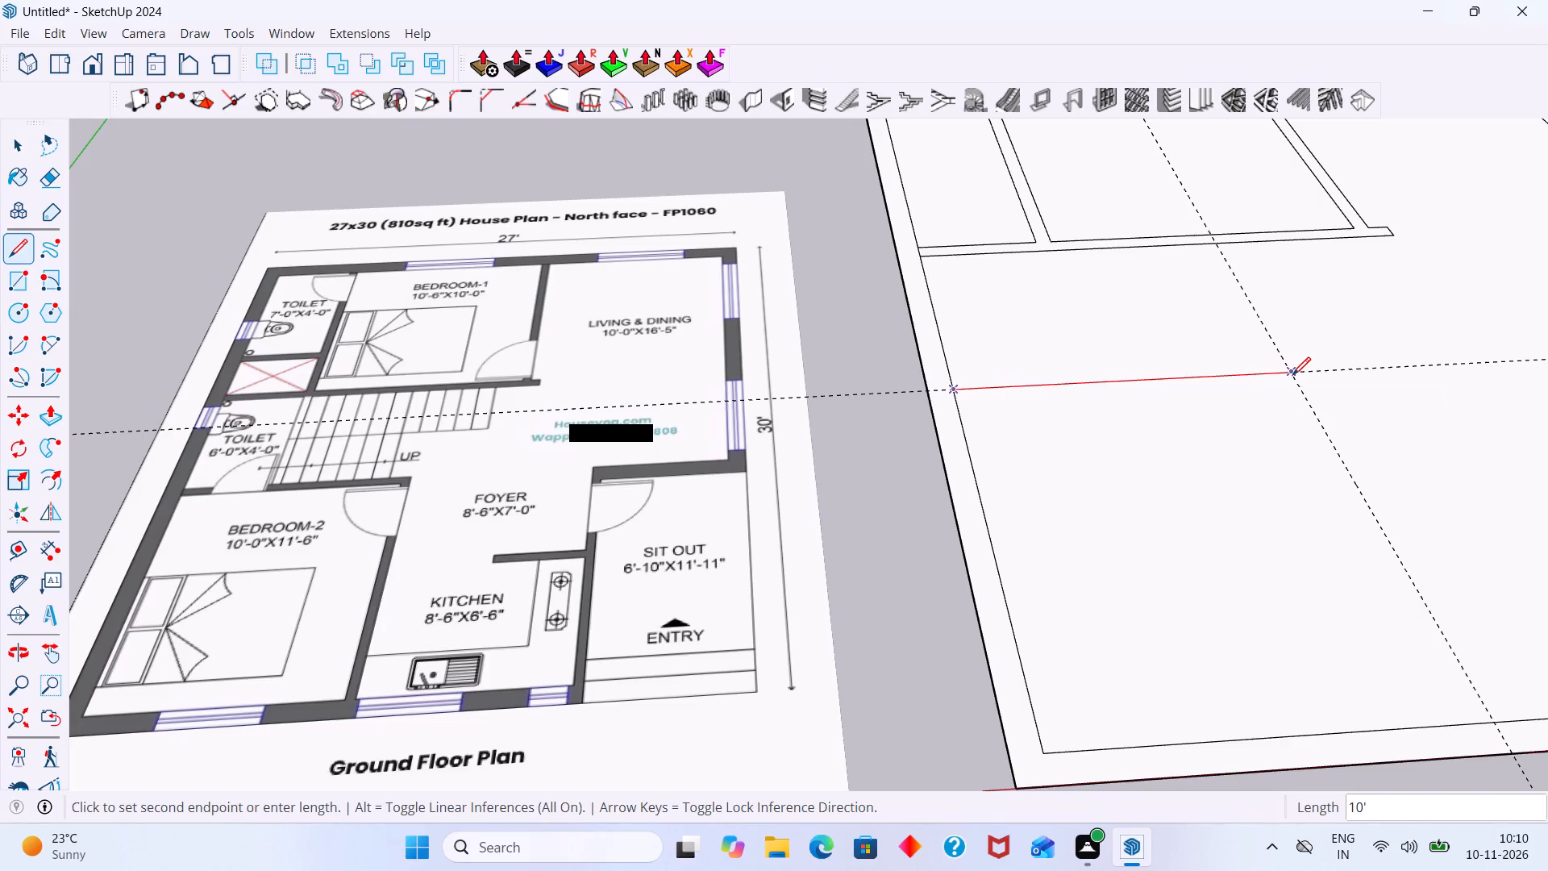
pyautogui.click(1292, 375)
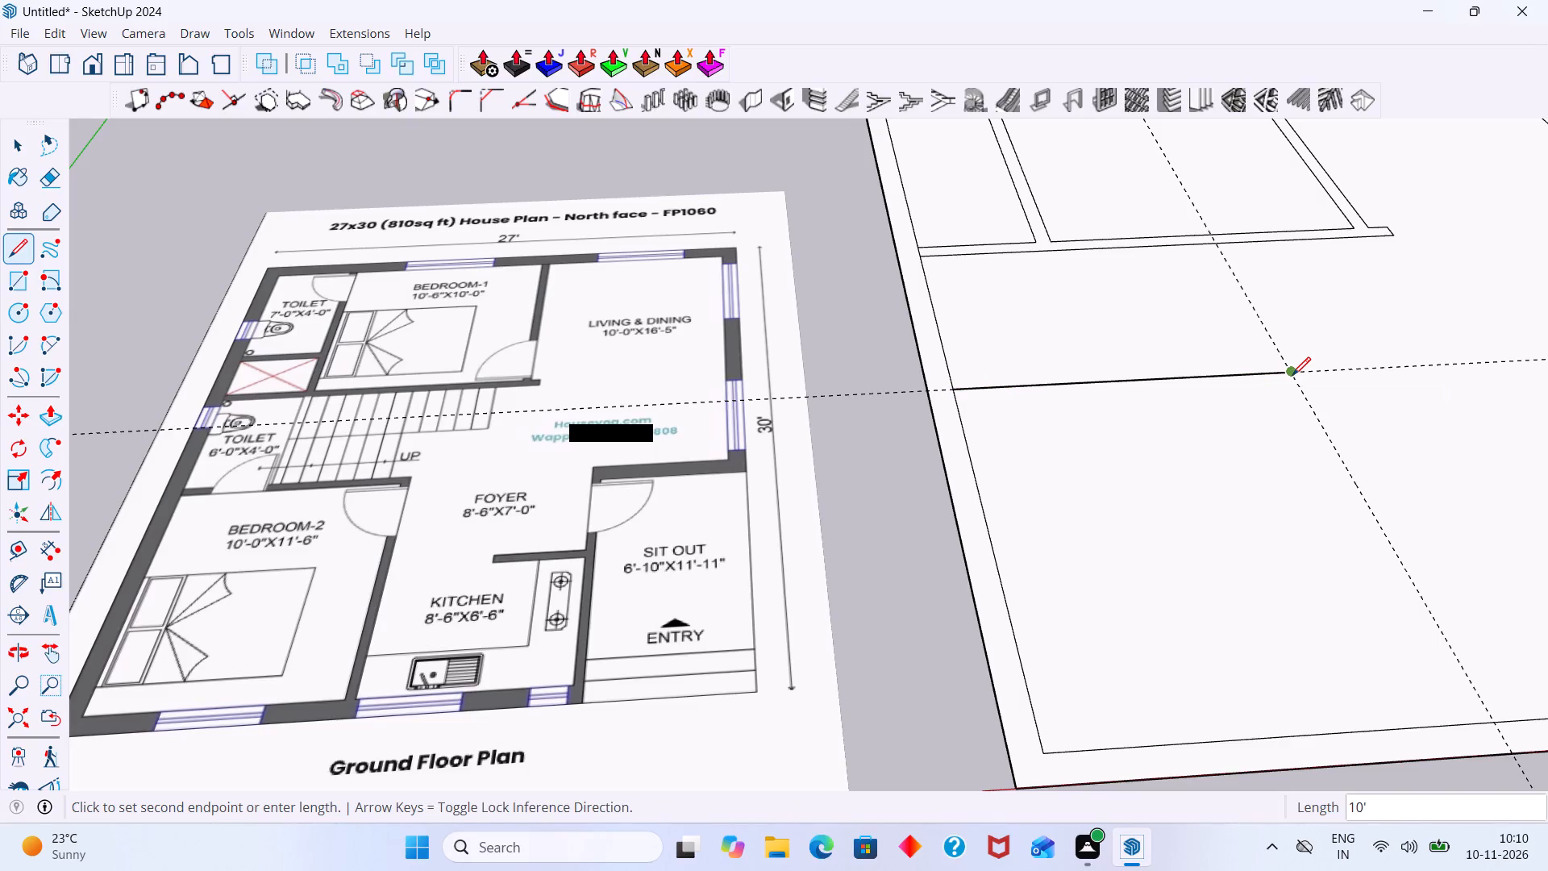
pyautogui.press('t')
pyautogui.press('space')
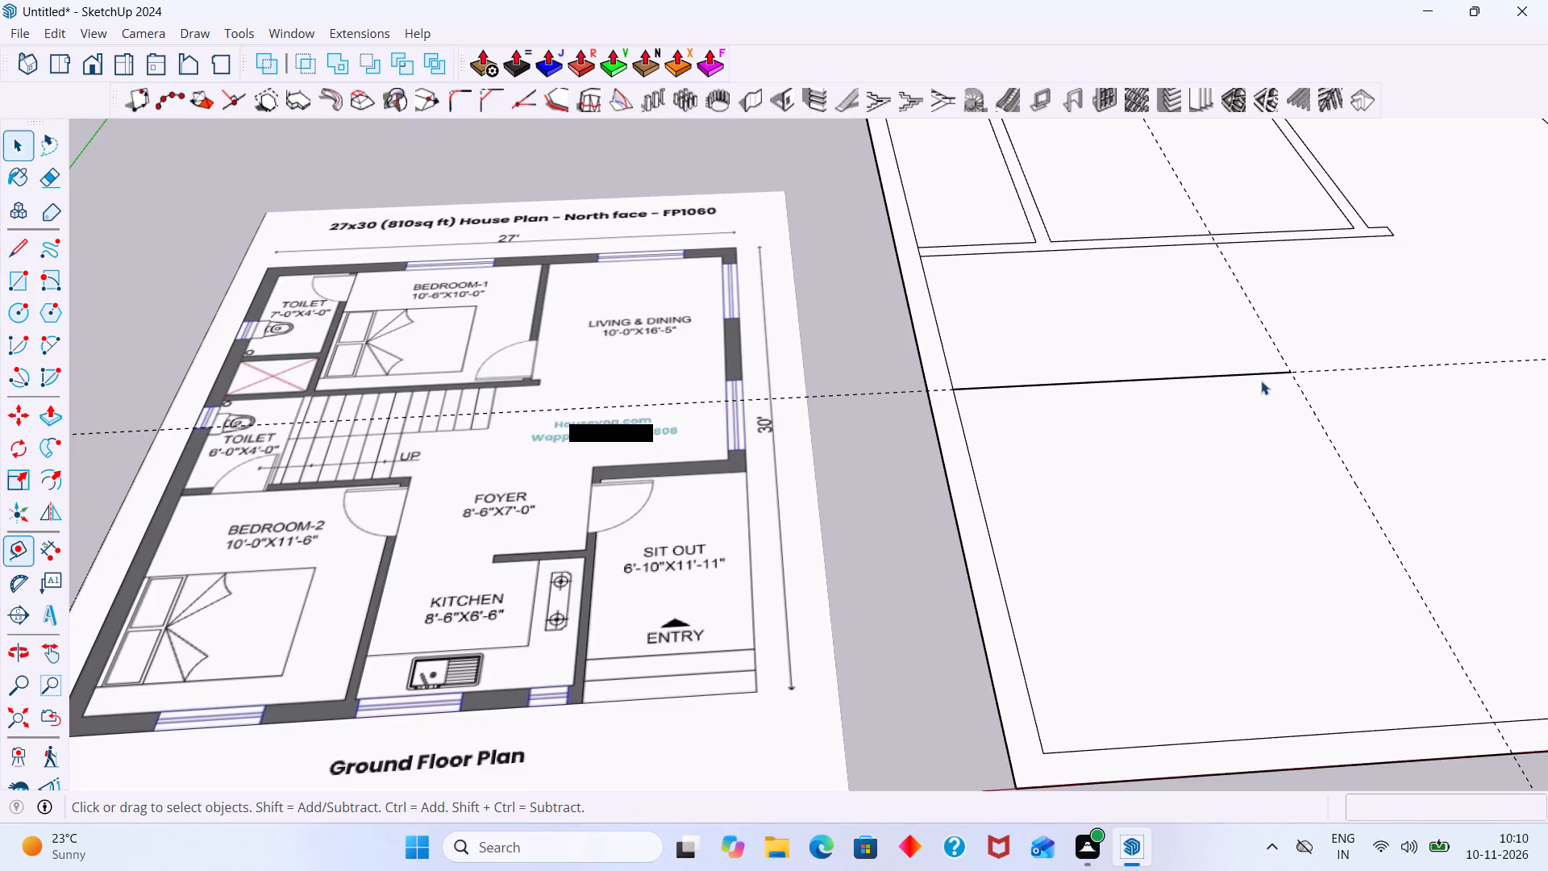
# Copy the 10' line 6" toward Bedroom-1.
pyautogui.click(1253, 370)
pyautogui.tripleClick(1251, 371)
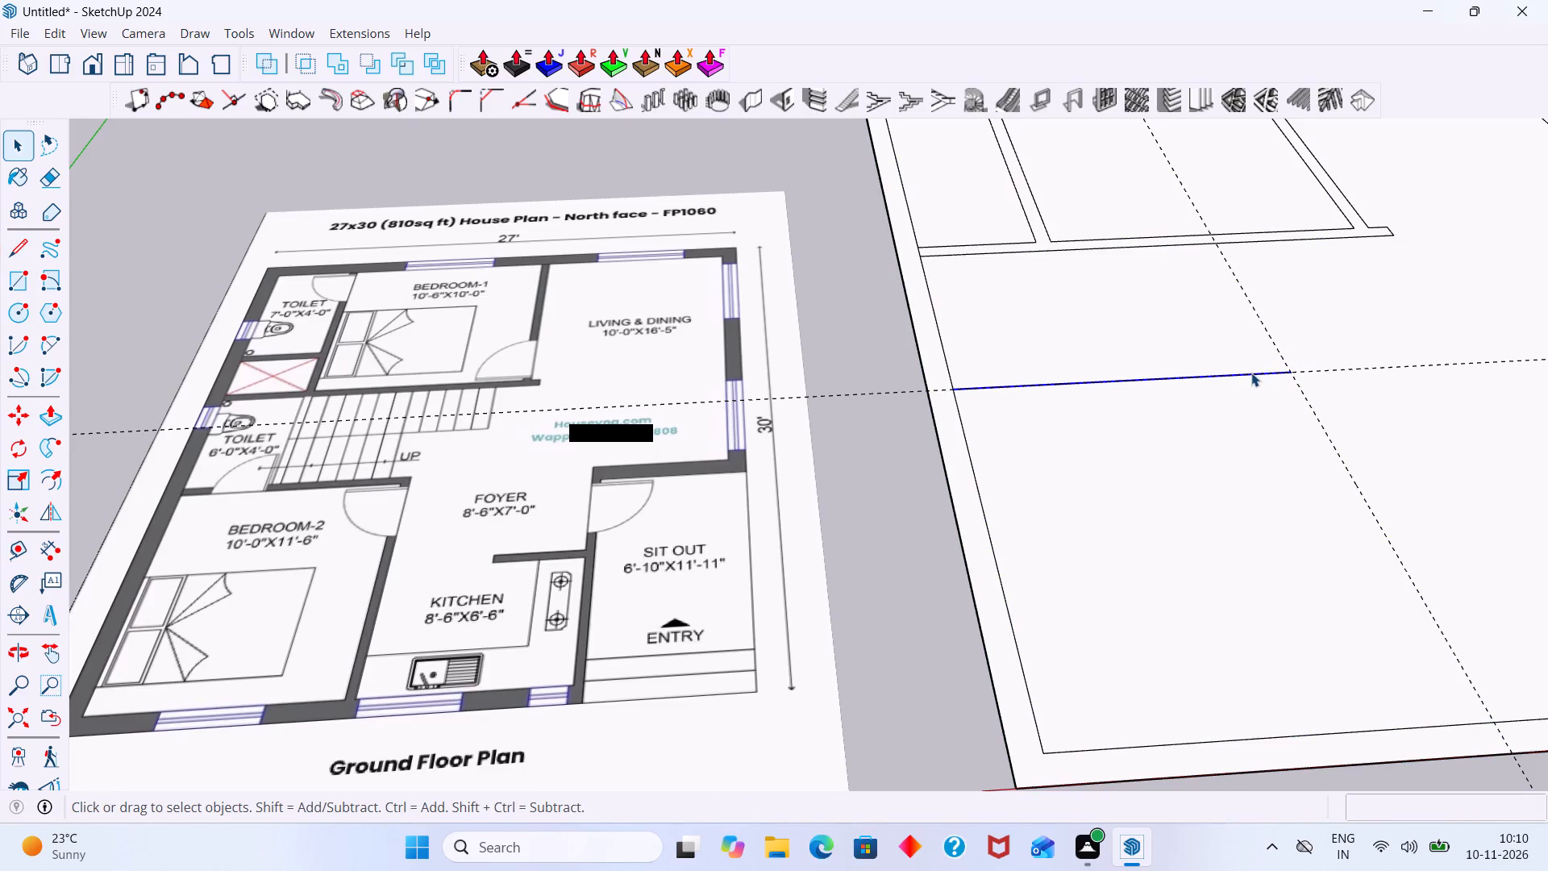
pyautogui.press('m')
pyautogui.click(1251, 373)
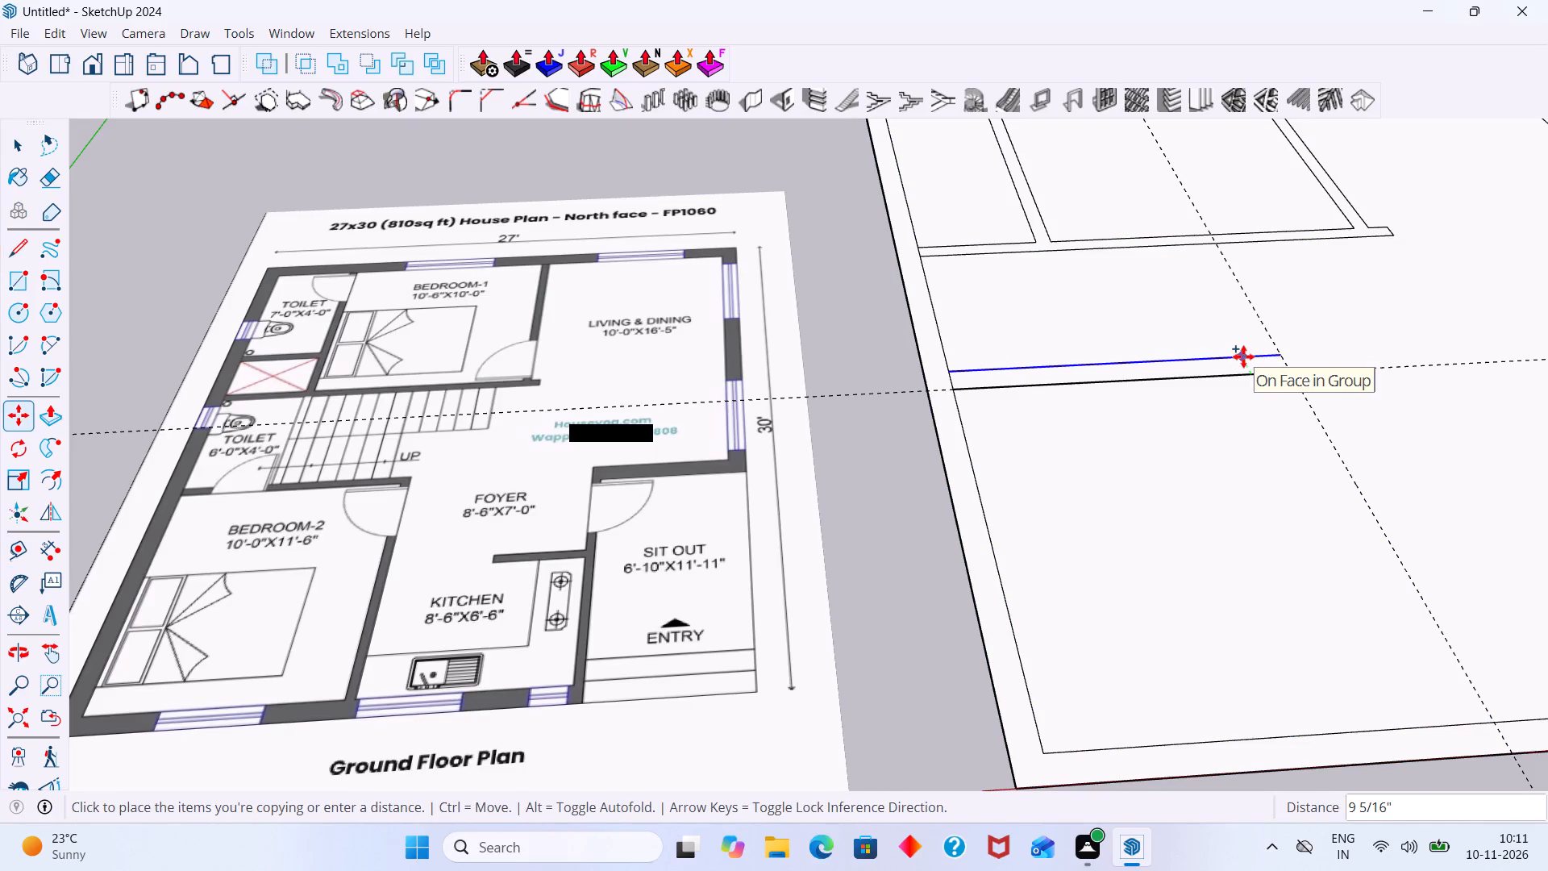
pyautogui.press('6')
pyautogui.hotkey('shift', '"')
pyautogui.press('Return')
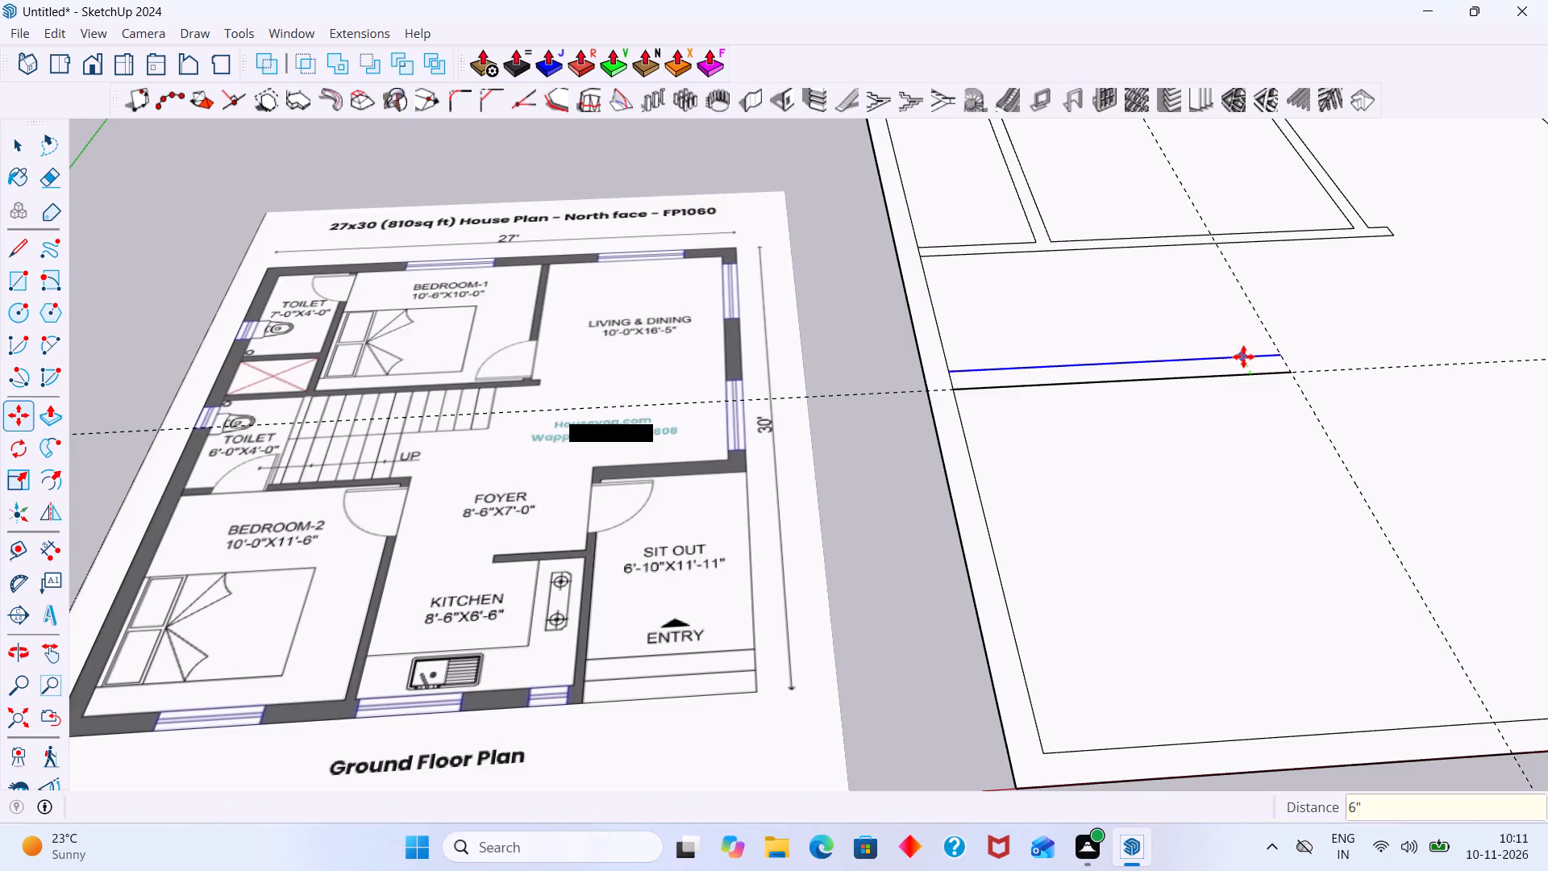
pyautogui.press('space')
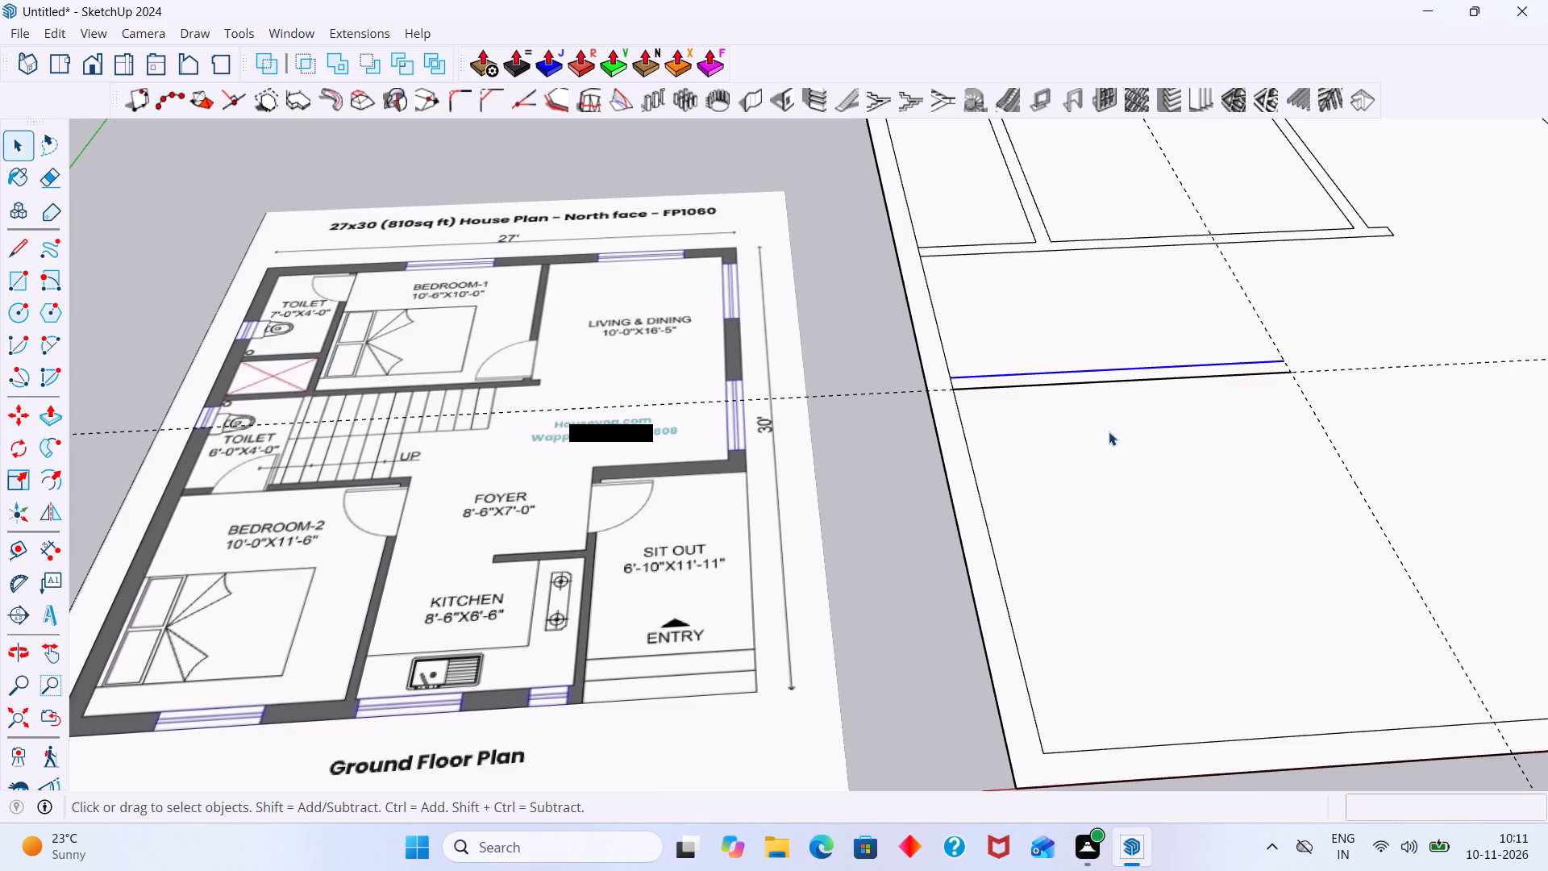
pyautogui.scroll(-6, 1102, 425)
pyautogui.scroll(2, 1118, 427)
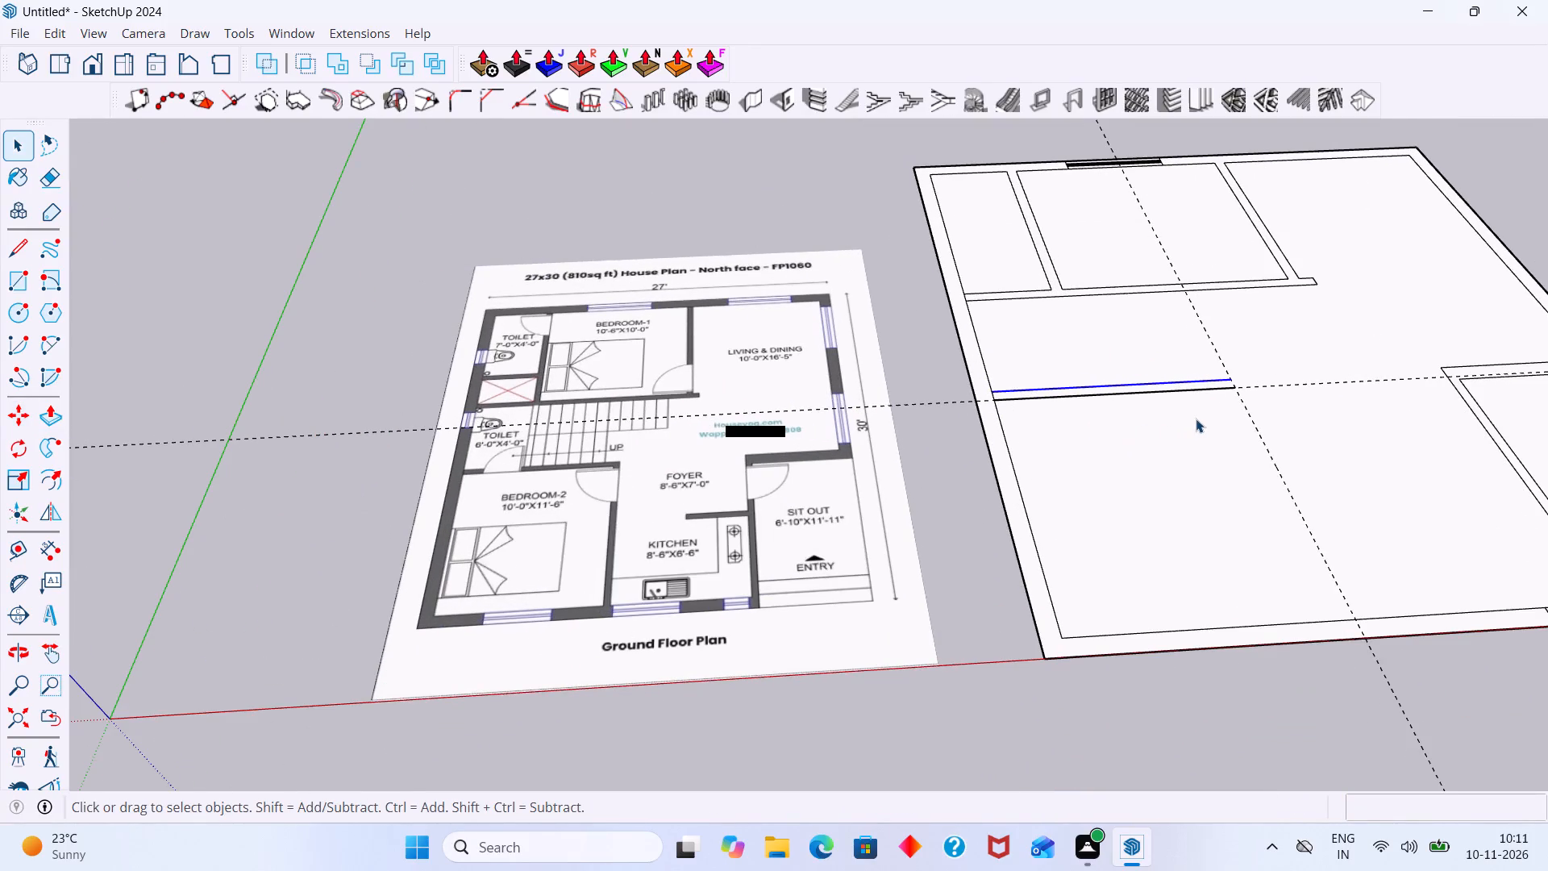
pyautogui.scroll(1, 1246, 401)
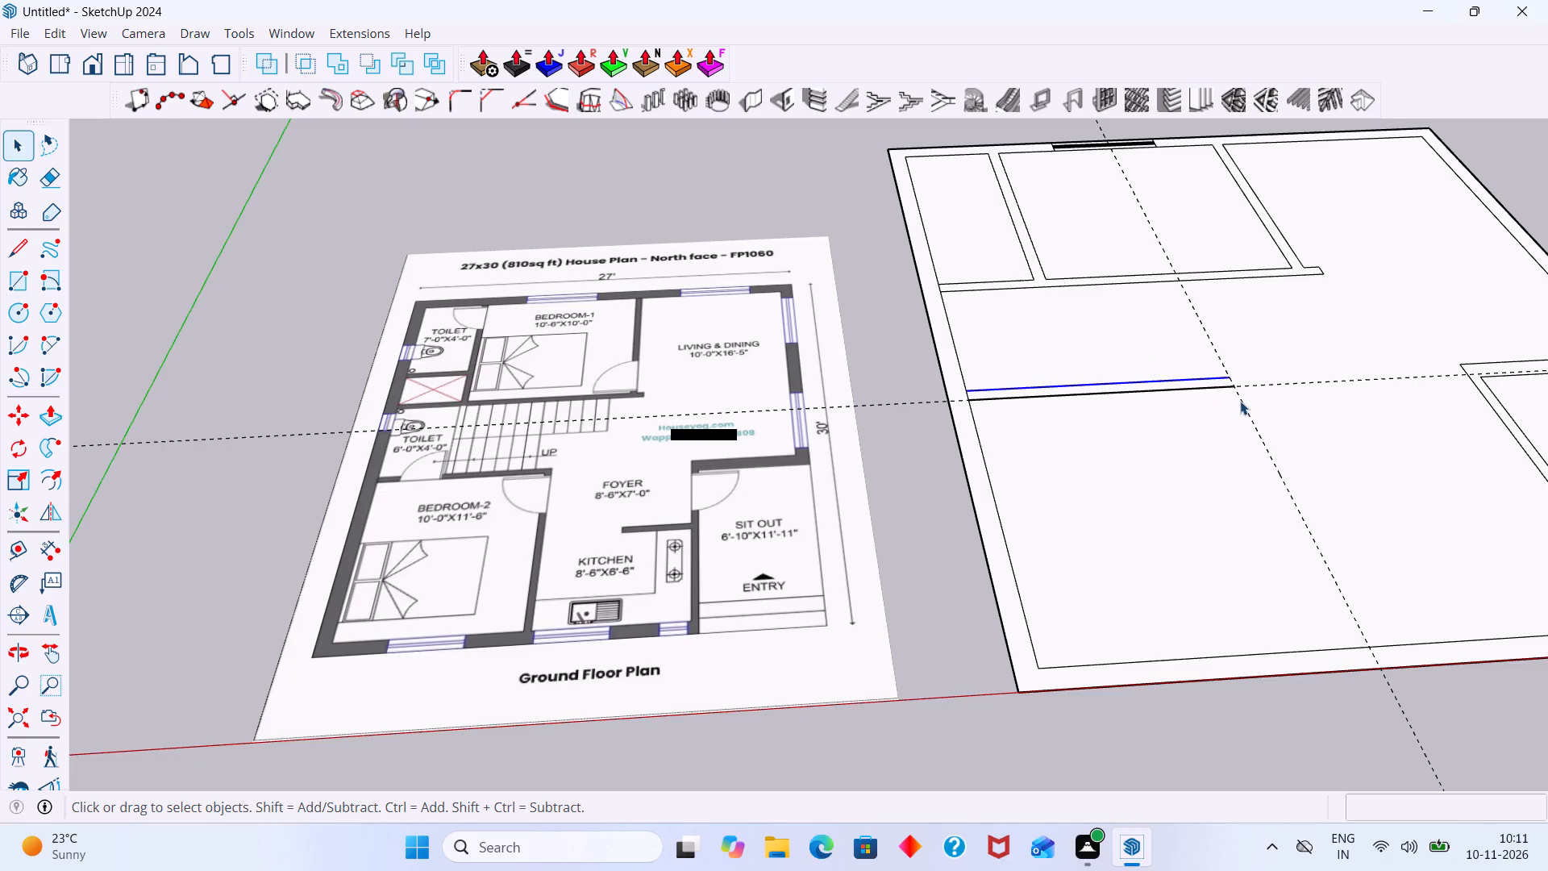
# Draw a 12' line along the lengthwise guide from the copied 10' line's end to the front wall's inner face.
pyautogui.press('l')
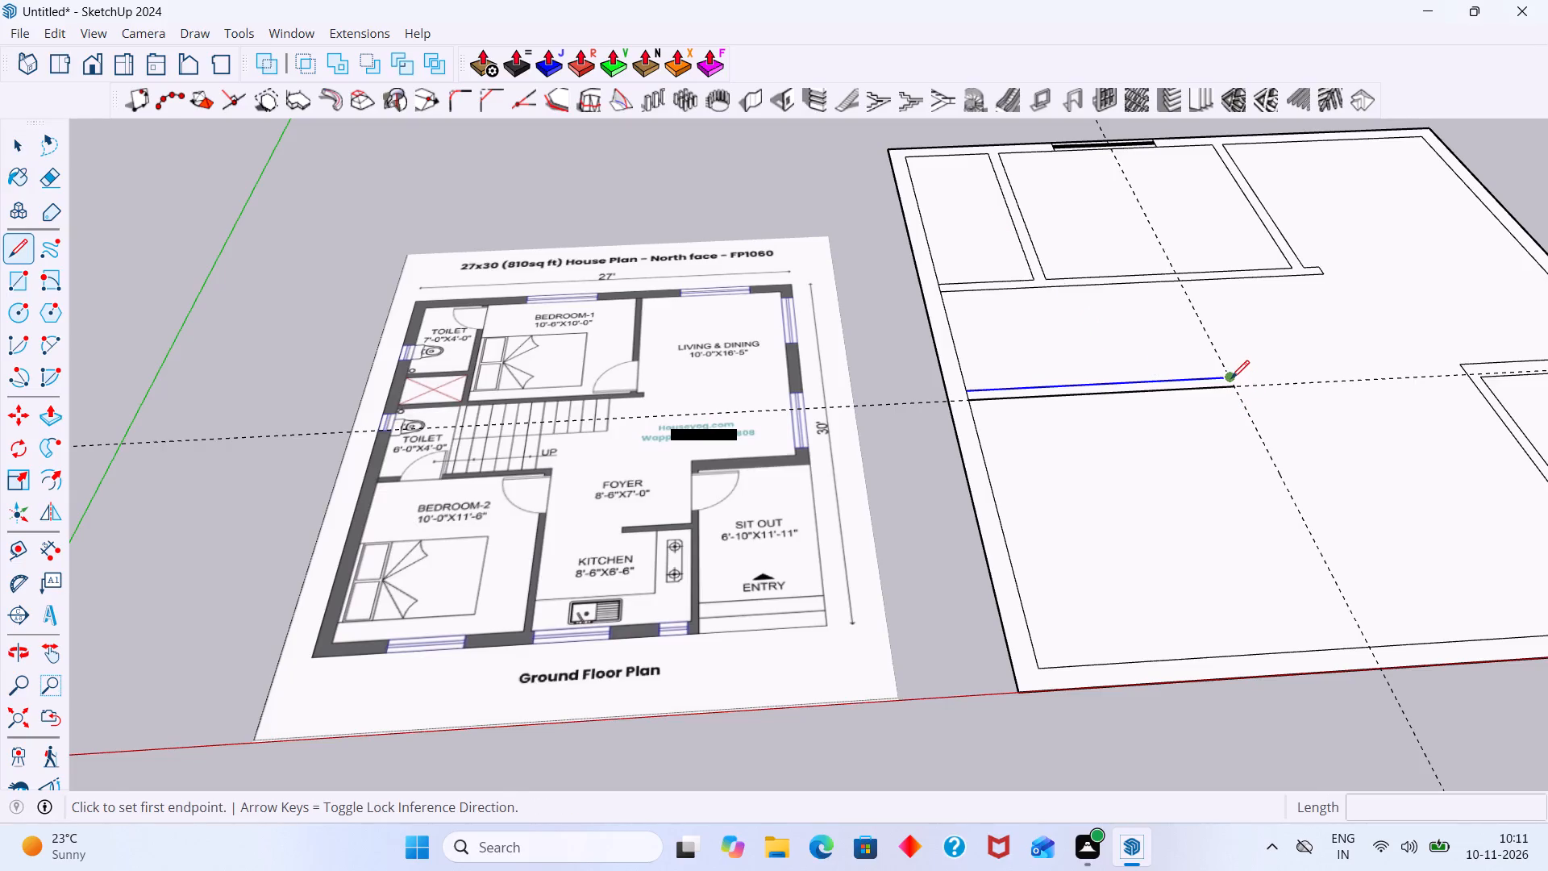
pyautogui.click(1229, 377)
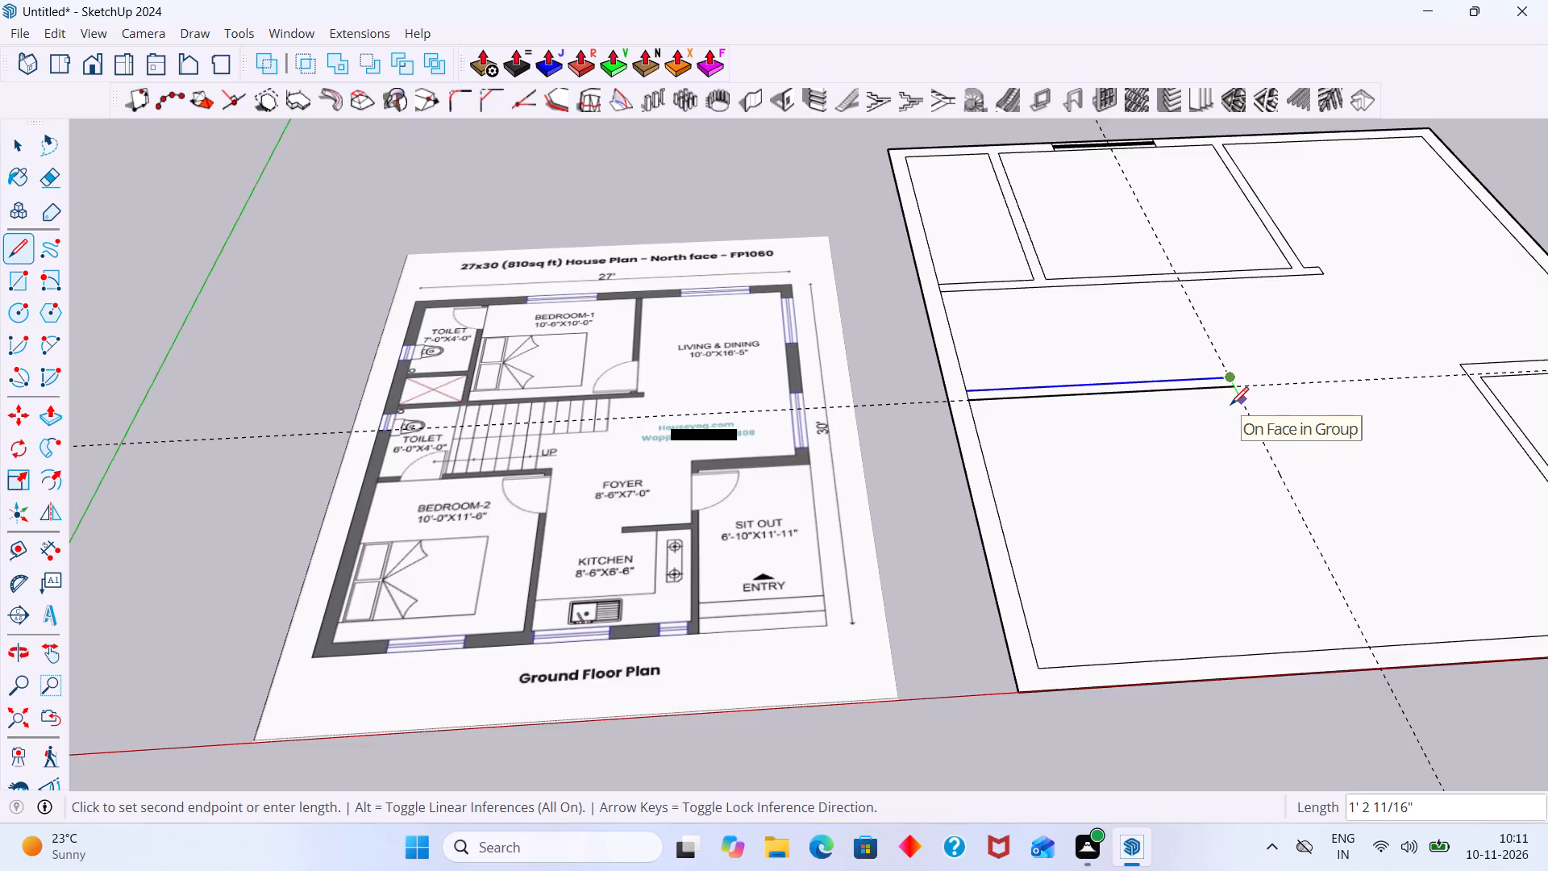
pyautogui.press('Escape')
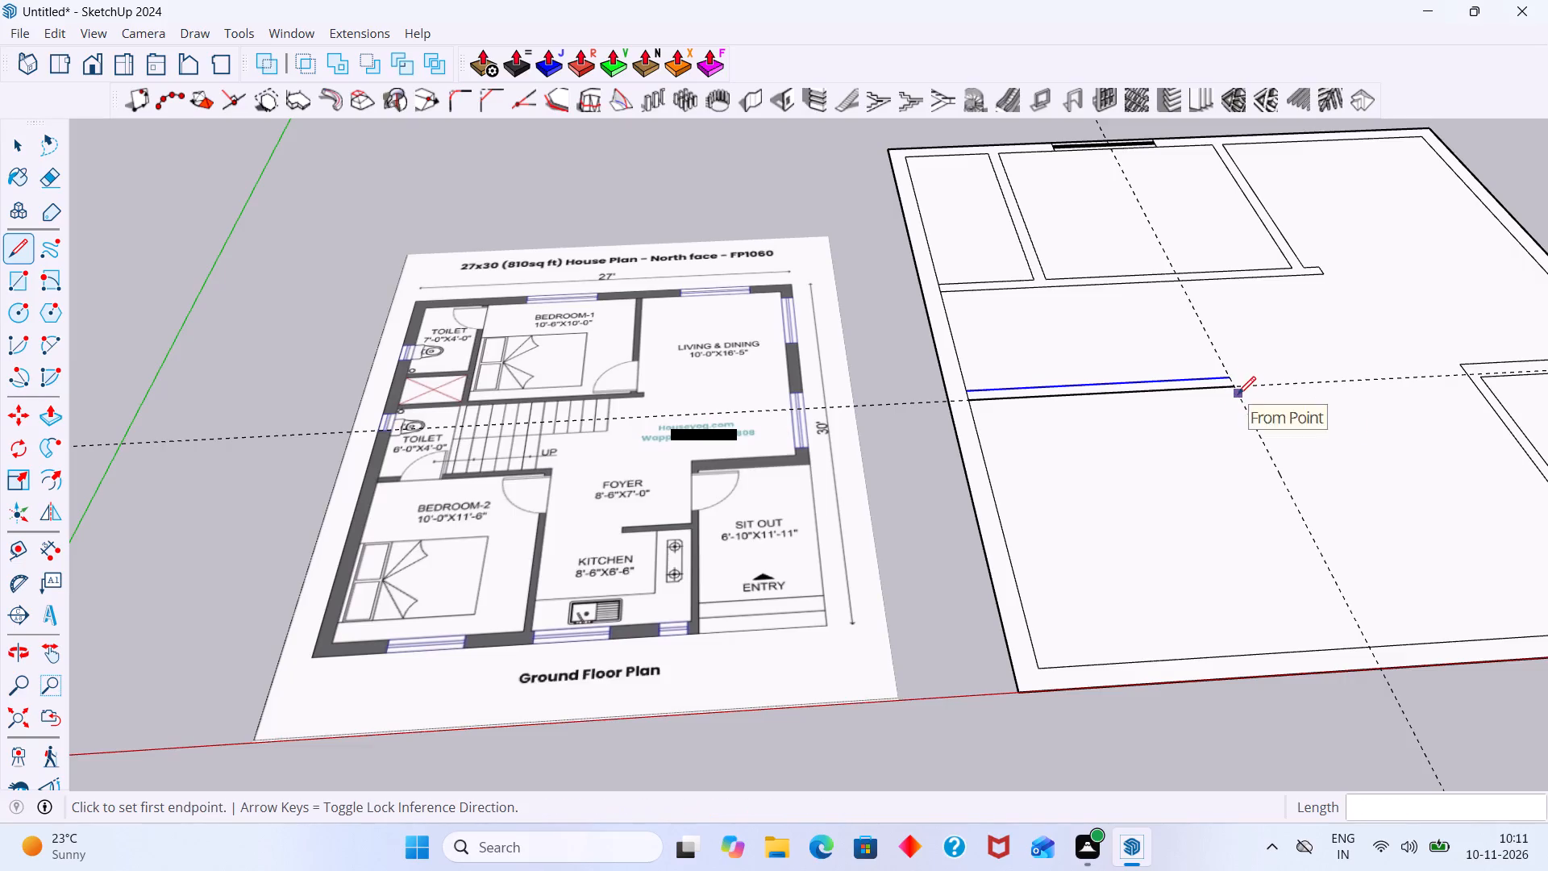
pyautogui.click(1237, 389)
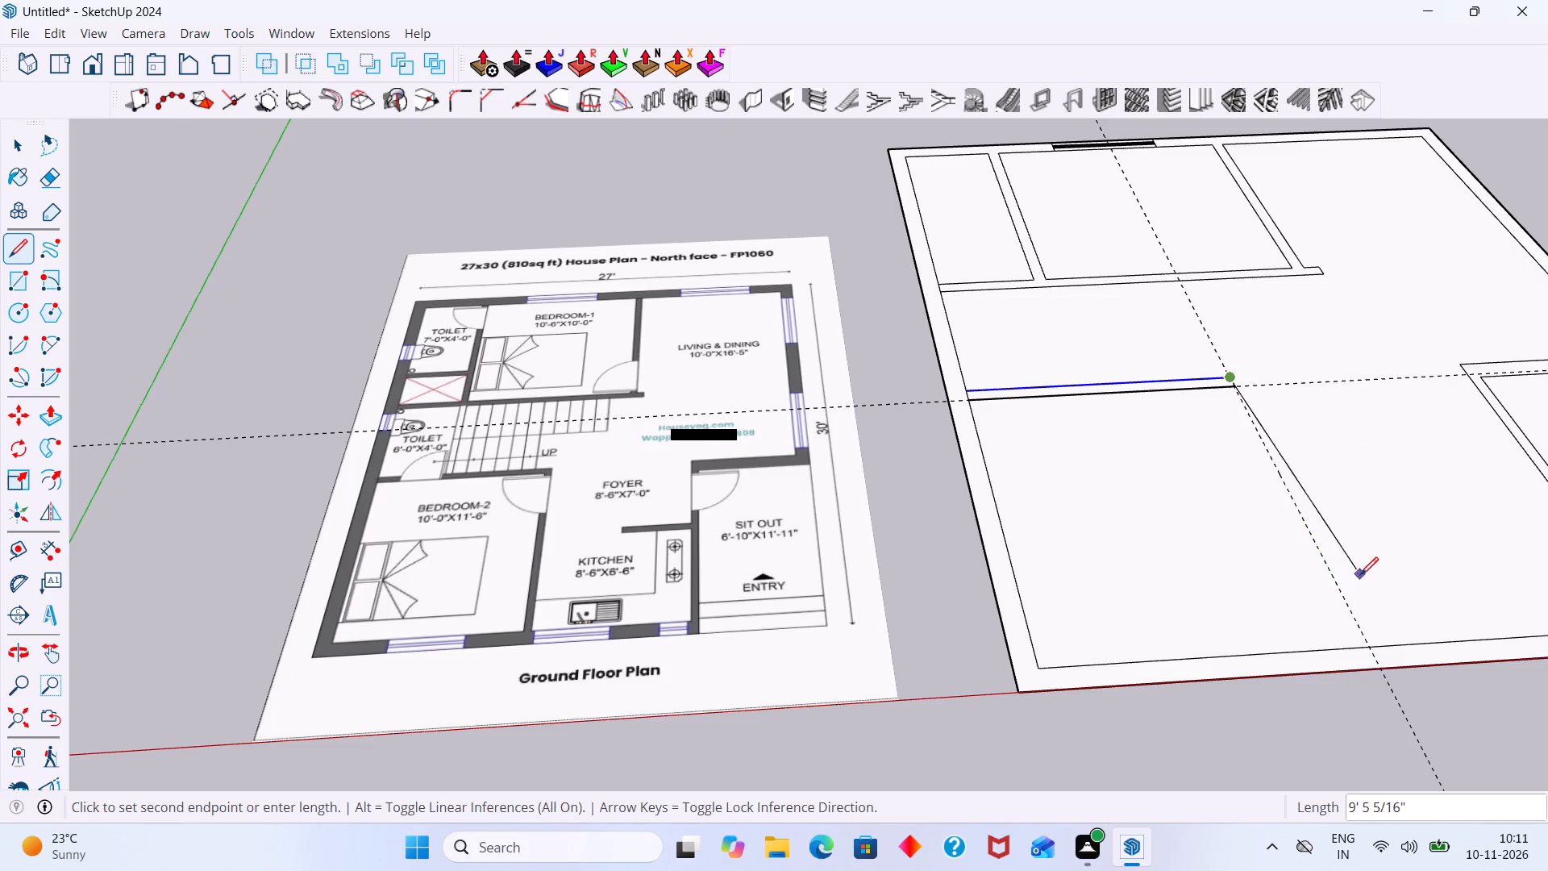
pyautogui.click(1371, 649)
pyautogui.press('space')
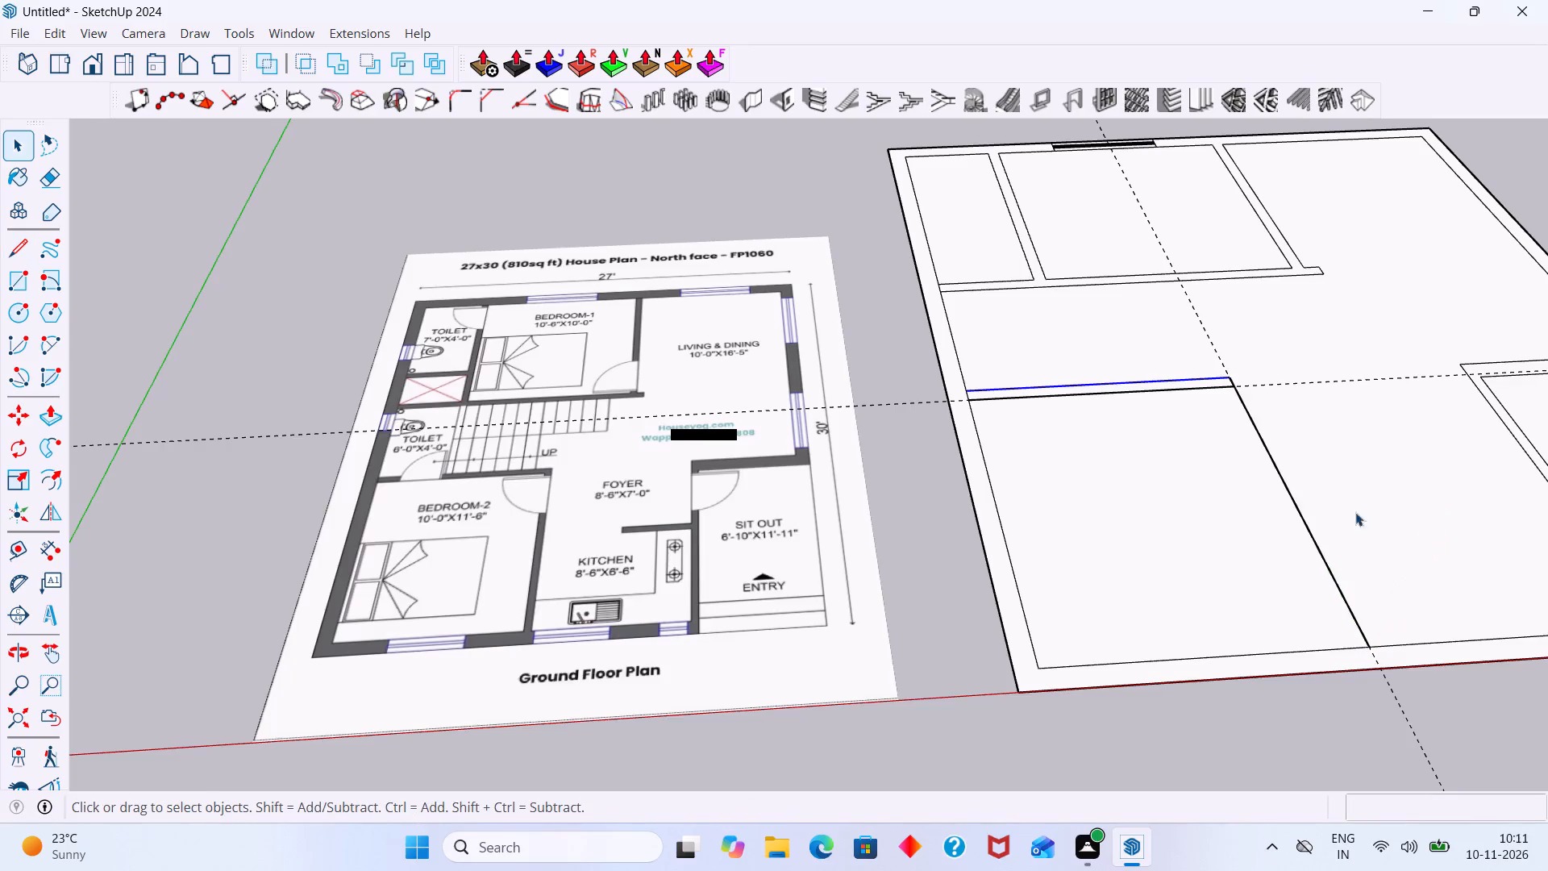
# Measure Bedroom-2's width from the toilet-side wall's inner face to the 12' line.
pyautogui.press('t')
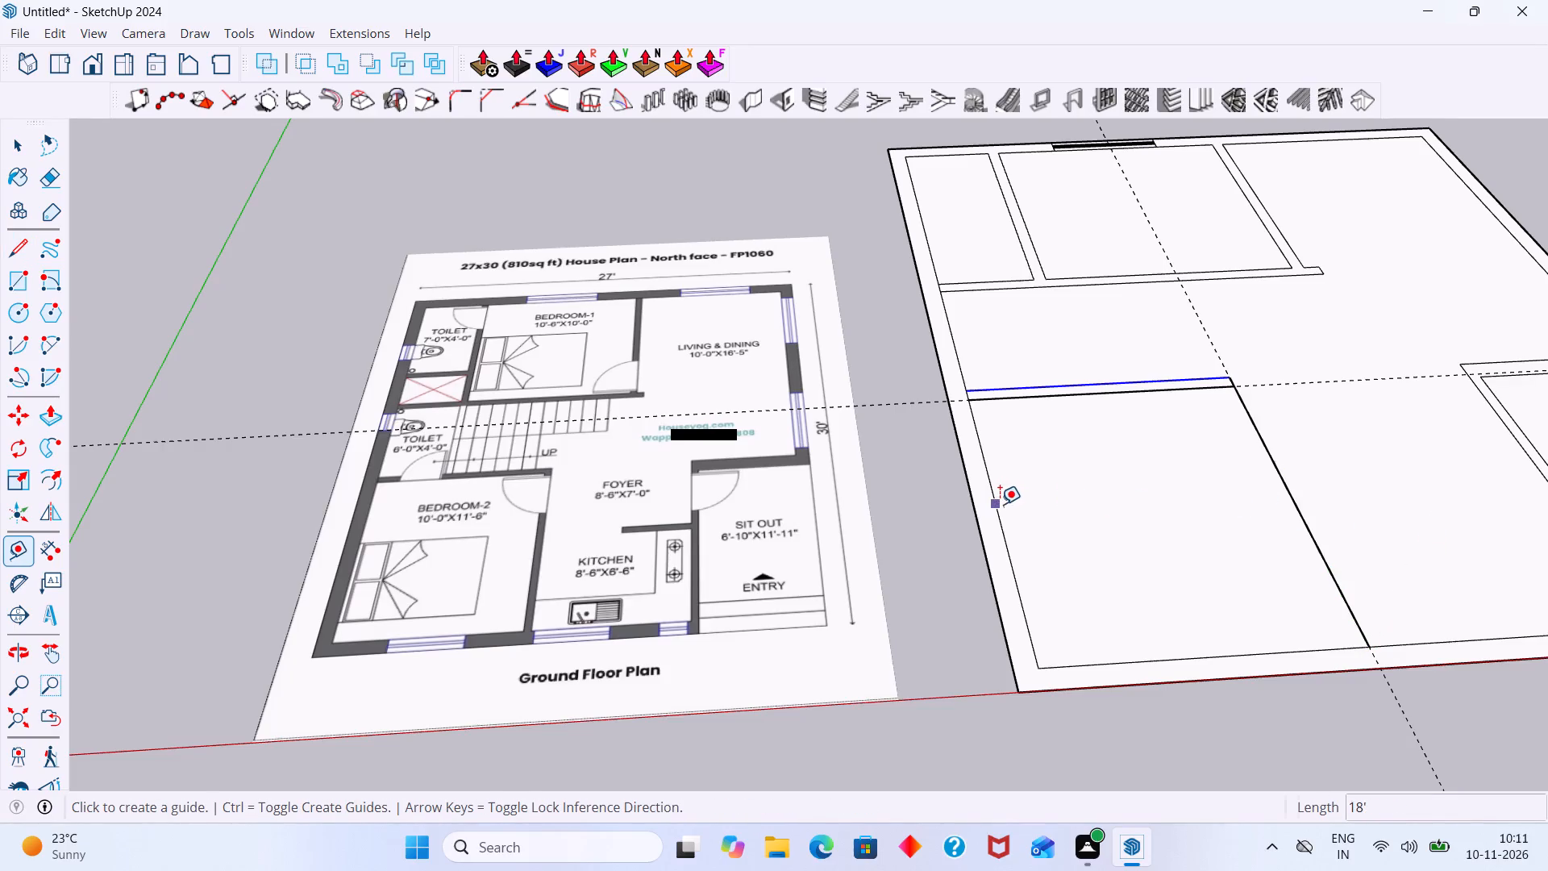
pyautogui.click(1000, 504)
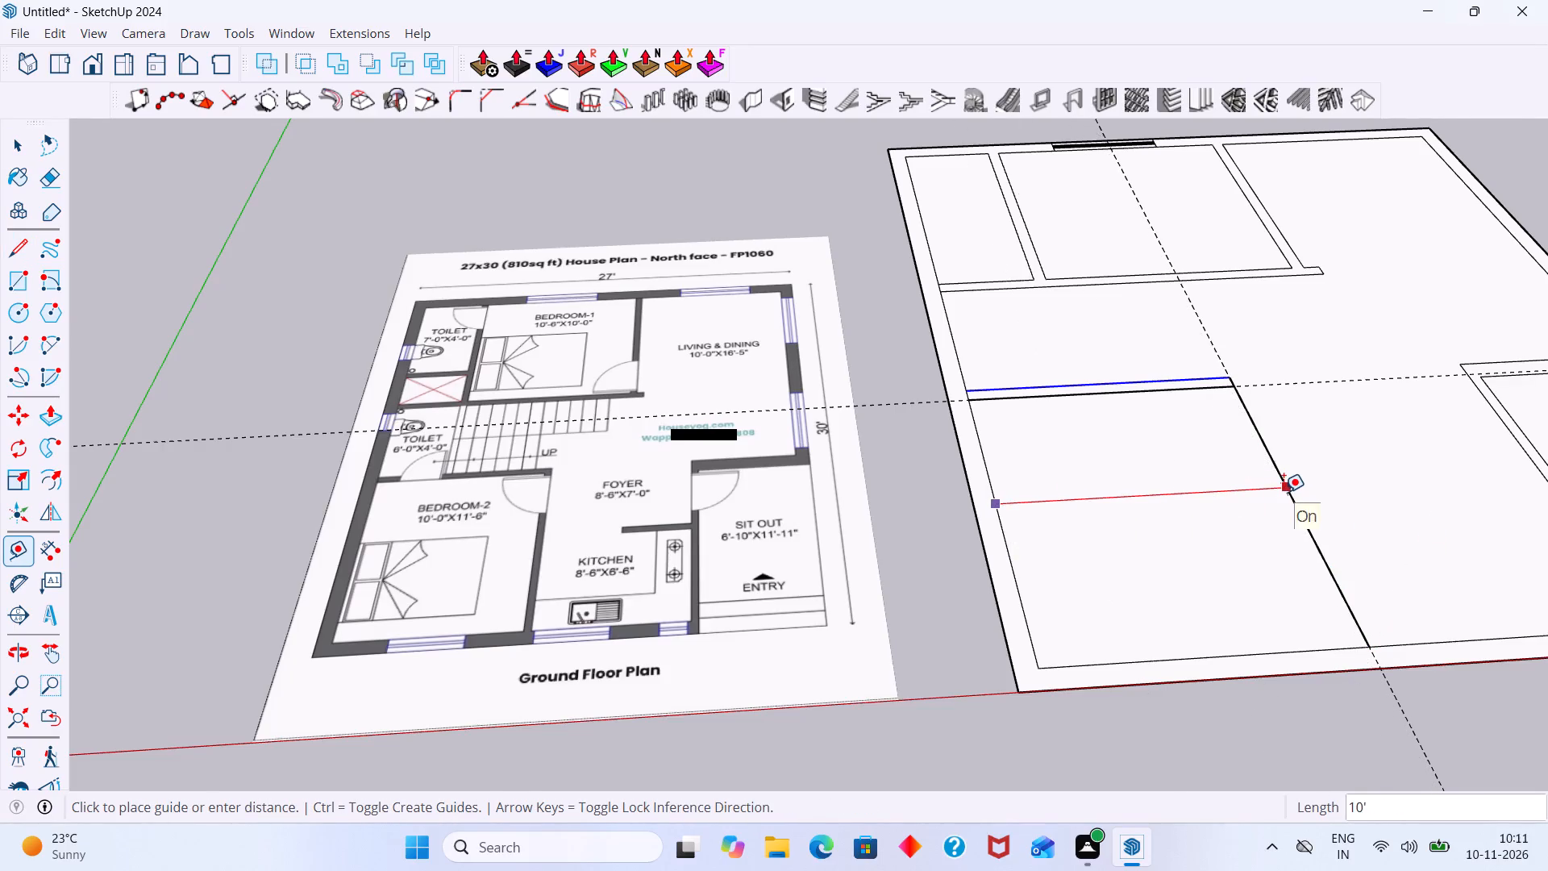
pyautogui.press('space')
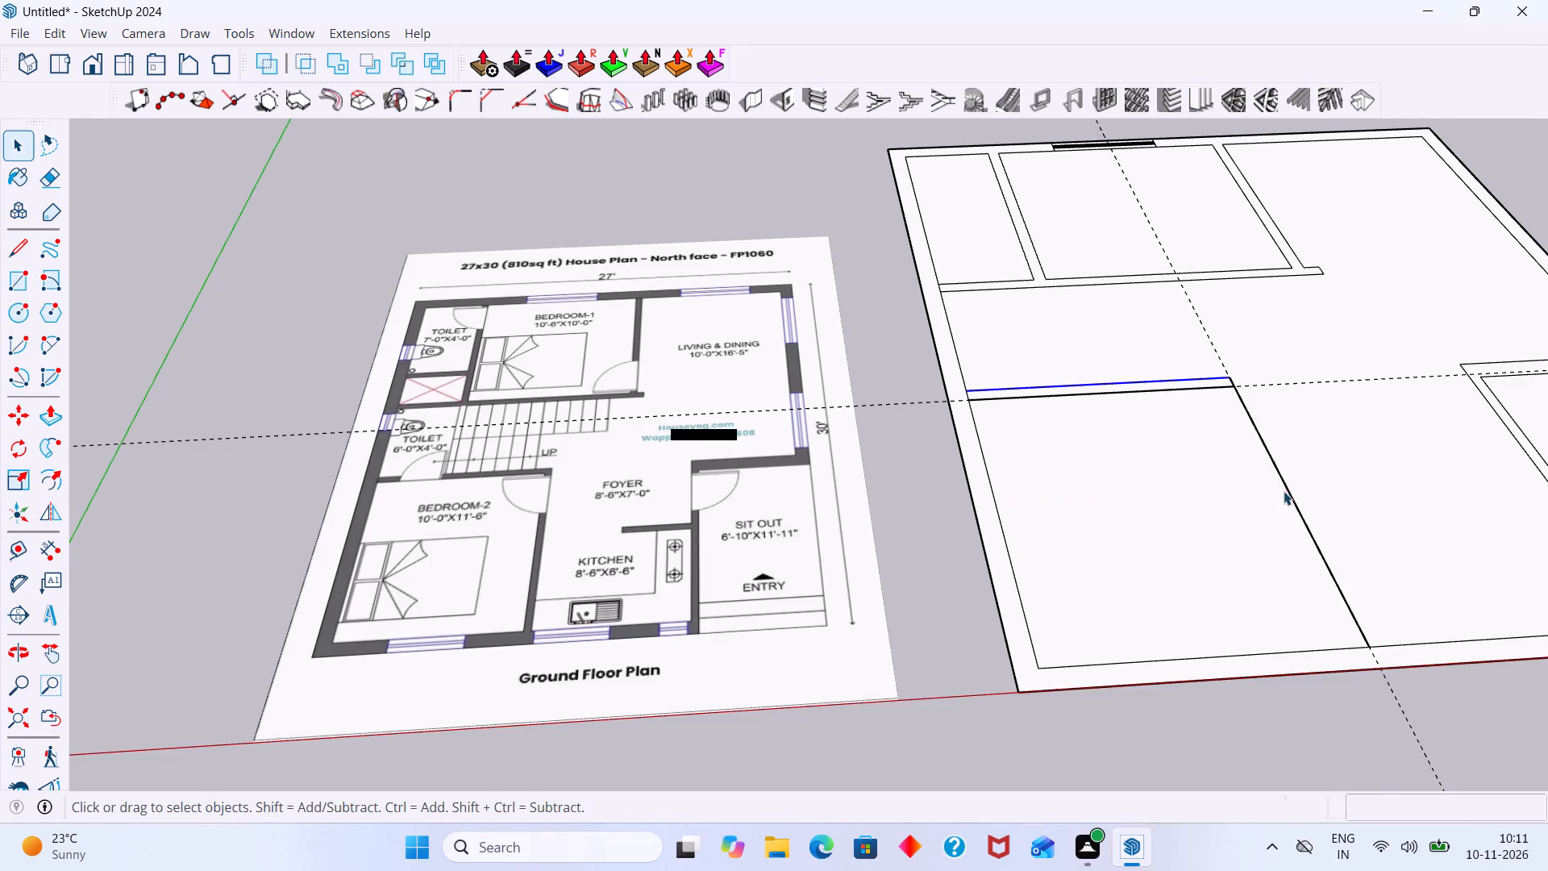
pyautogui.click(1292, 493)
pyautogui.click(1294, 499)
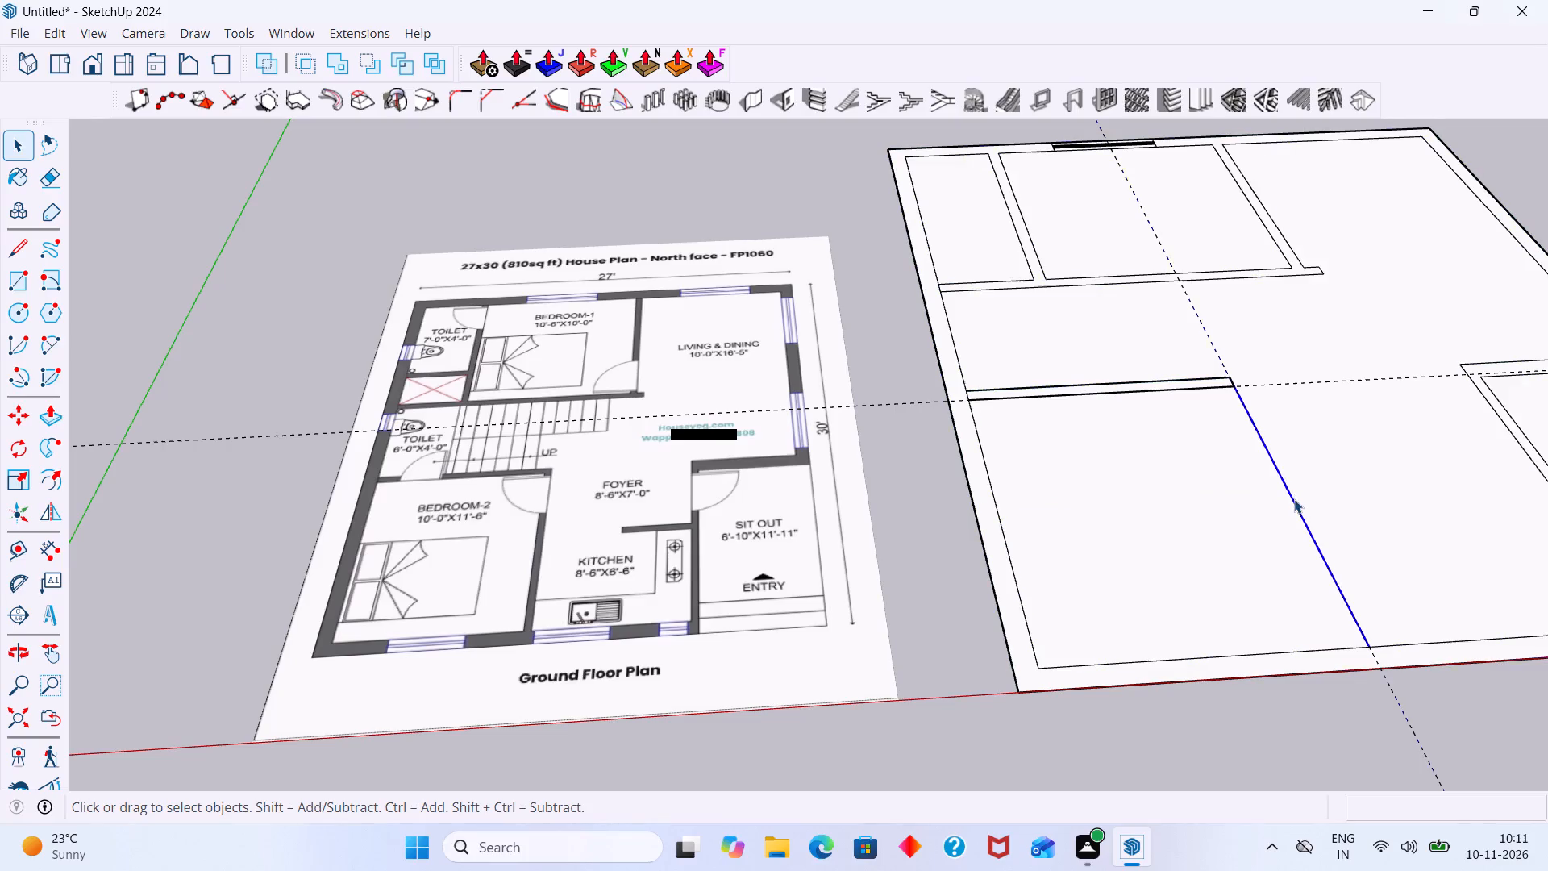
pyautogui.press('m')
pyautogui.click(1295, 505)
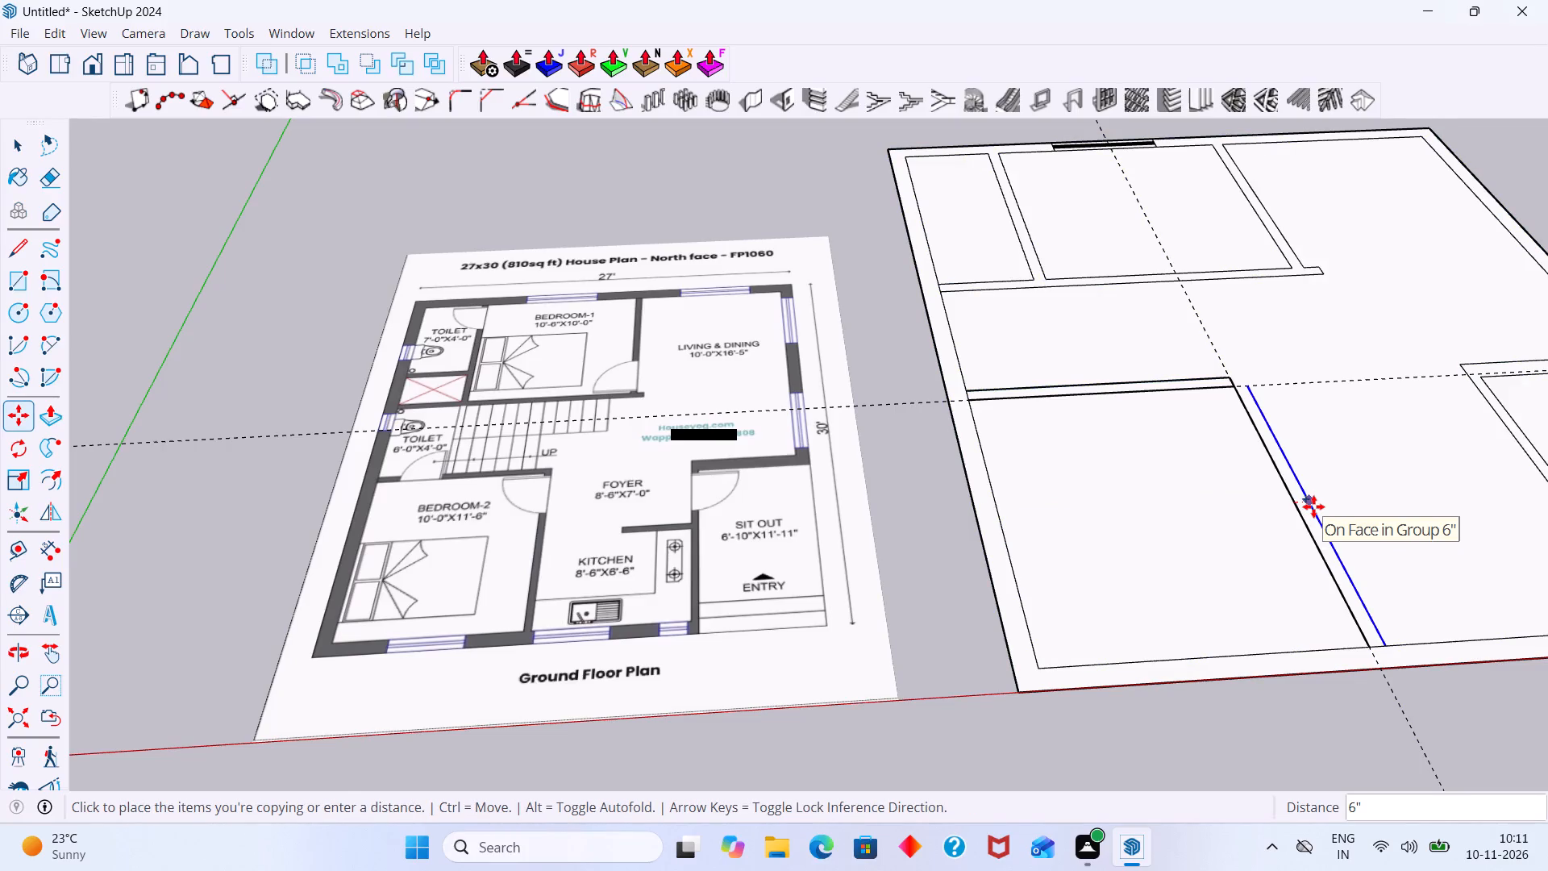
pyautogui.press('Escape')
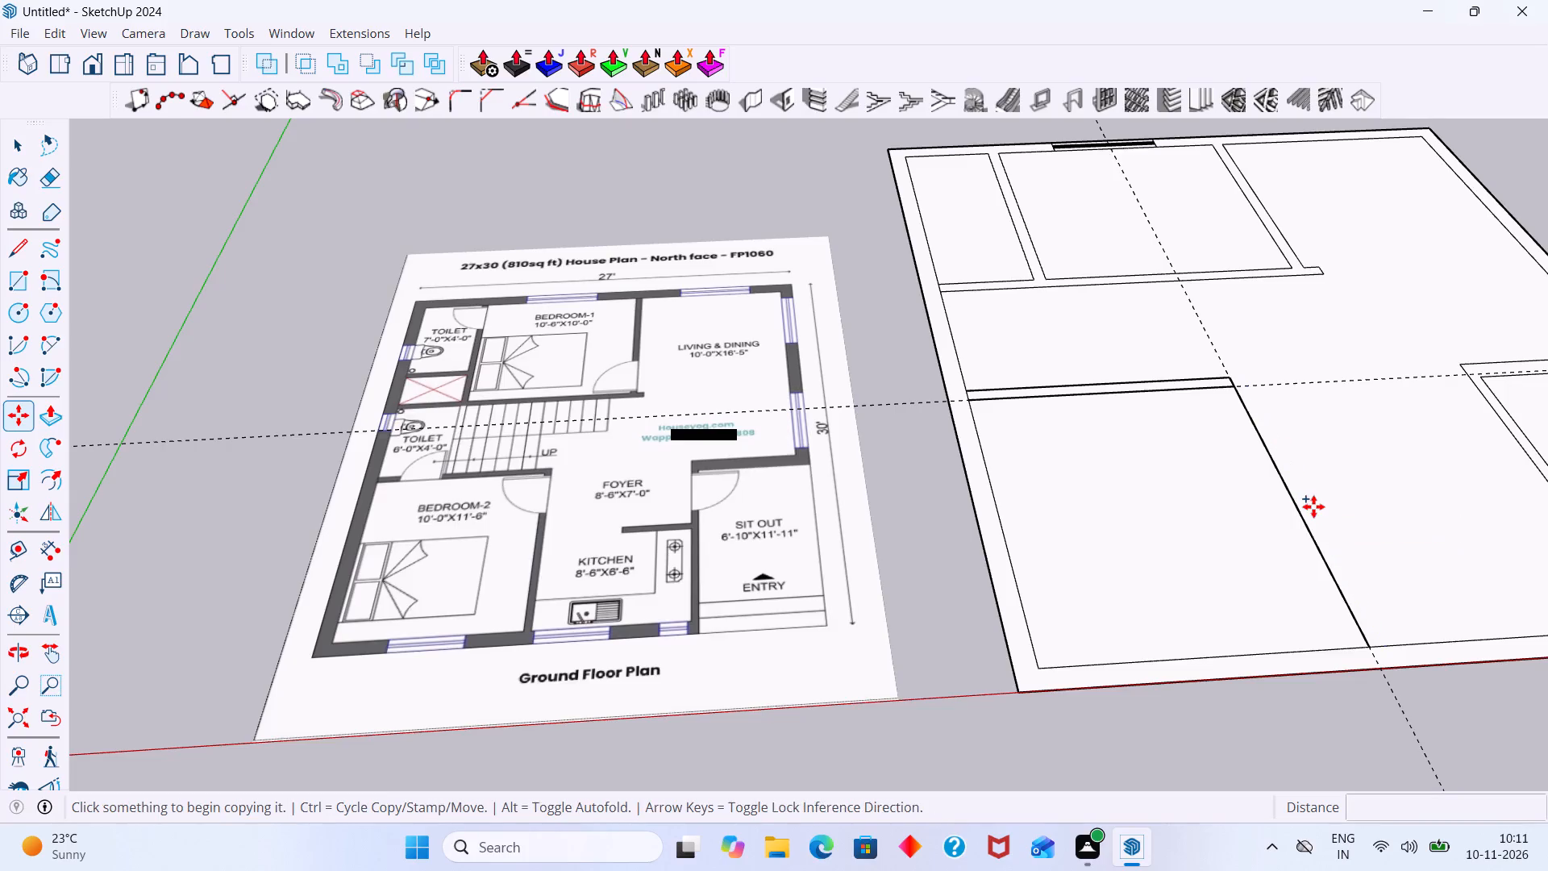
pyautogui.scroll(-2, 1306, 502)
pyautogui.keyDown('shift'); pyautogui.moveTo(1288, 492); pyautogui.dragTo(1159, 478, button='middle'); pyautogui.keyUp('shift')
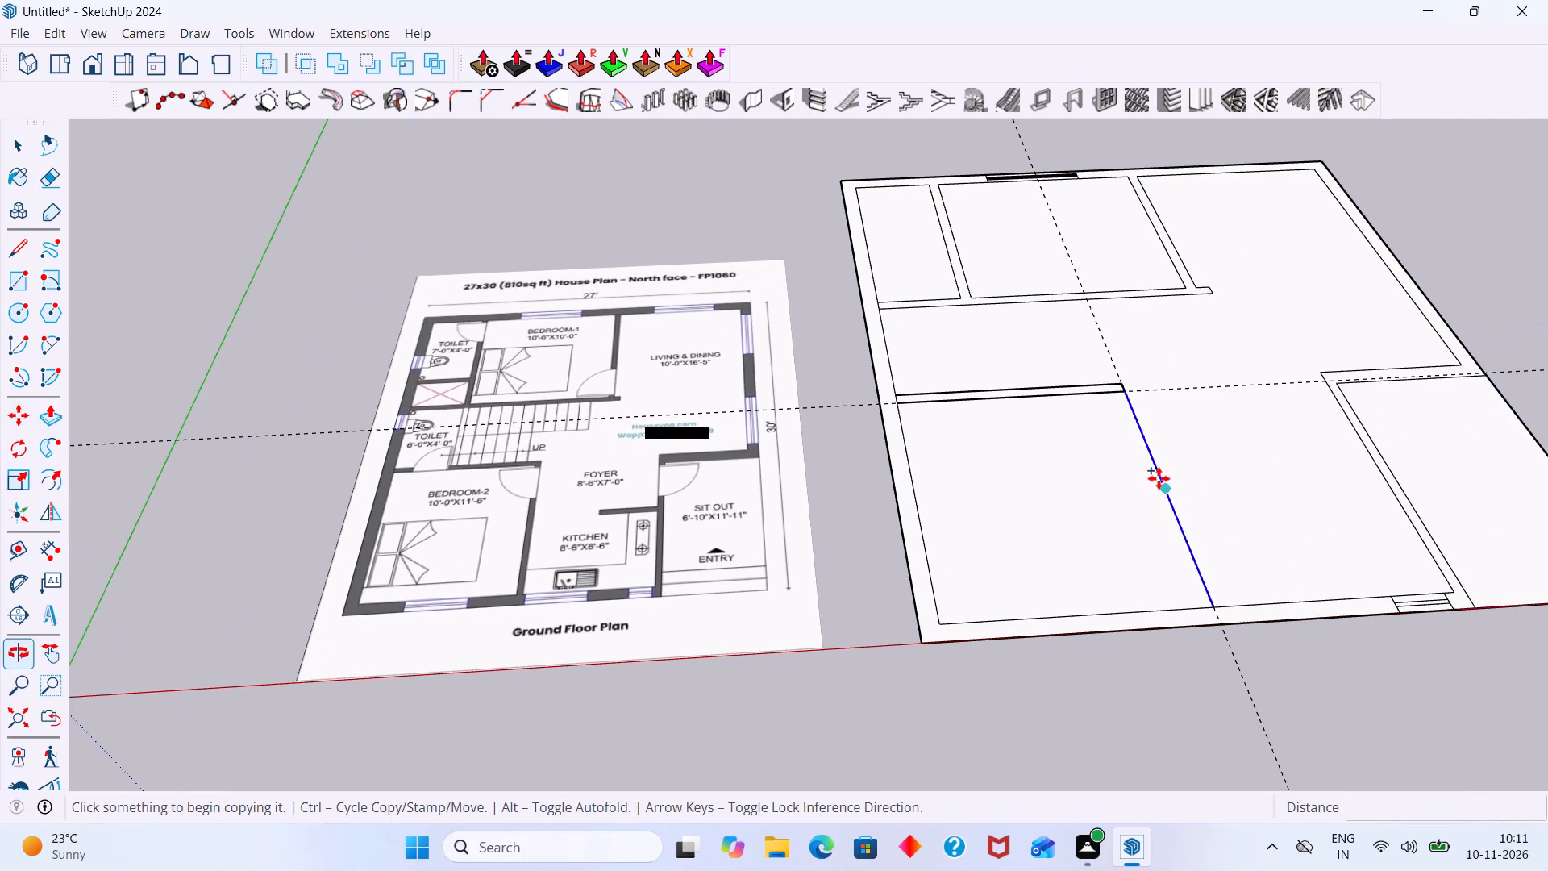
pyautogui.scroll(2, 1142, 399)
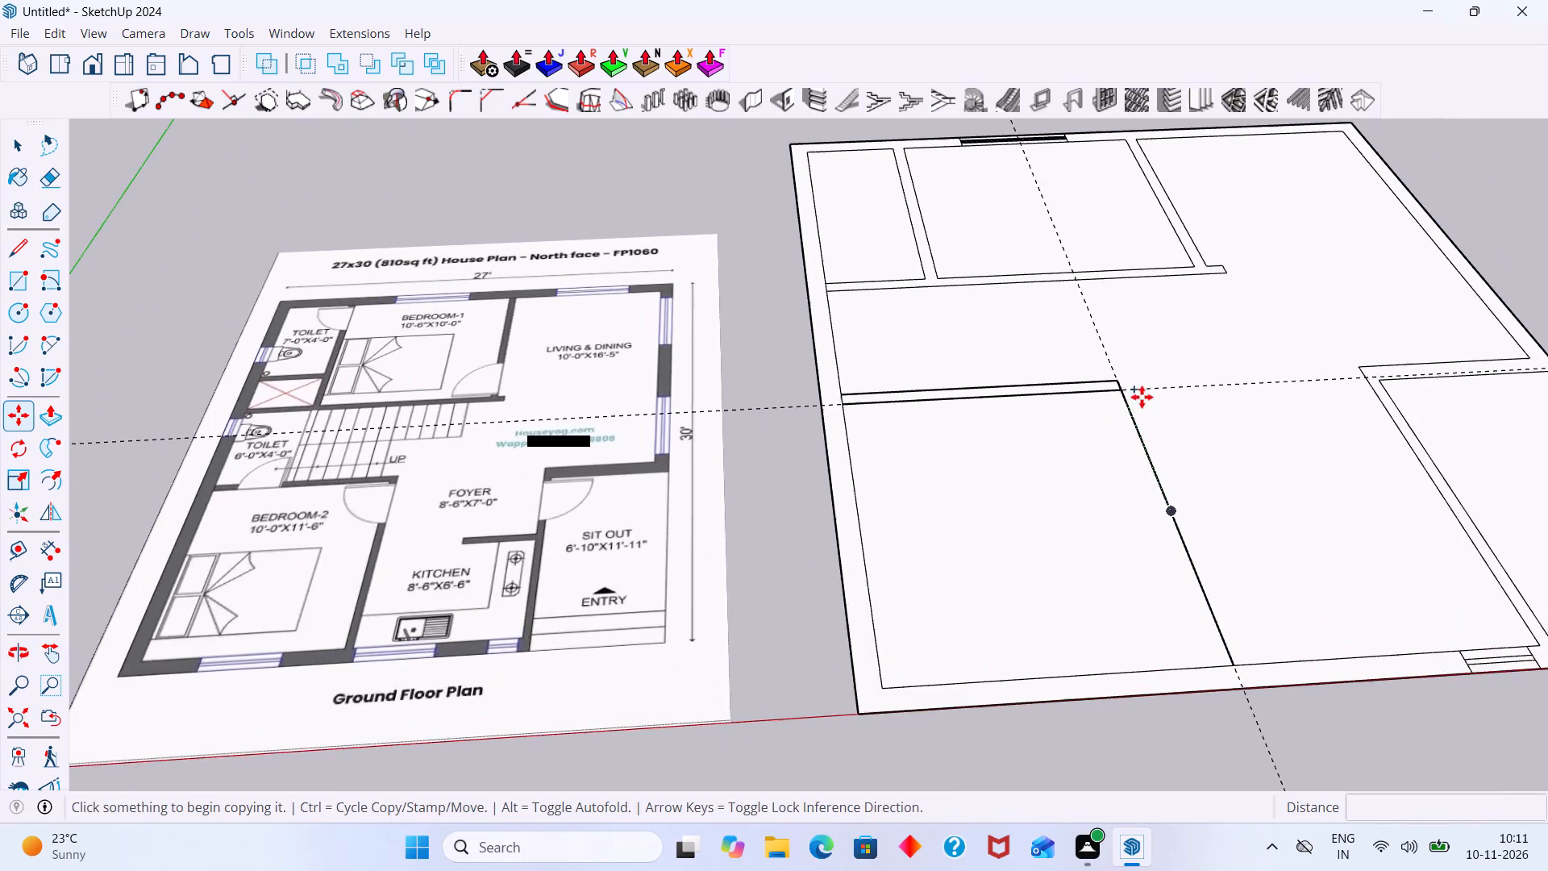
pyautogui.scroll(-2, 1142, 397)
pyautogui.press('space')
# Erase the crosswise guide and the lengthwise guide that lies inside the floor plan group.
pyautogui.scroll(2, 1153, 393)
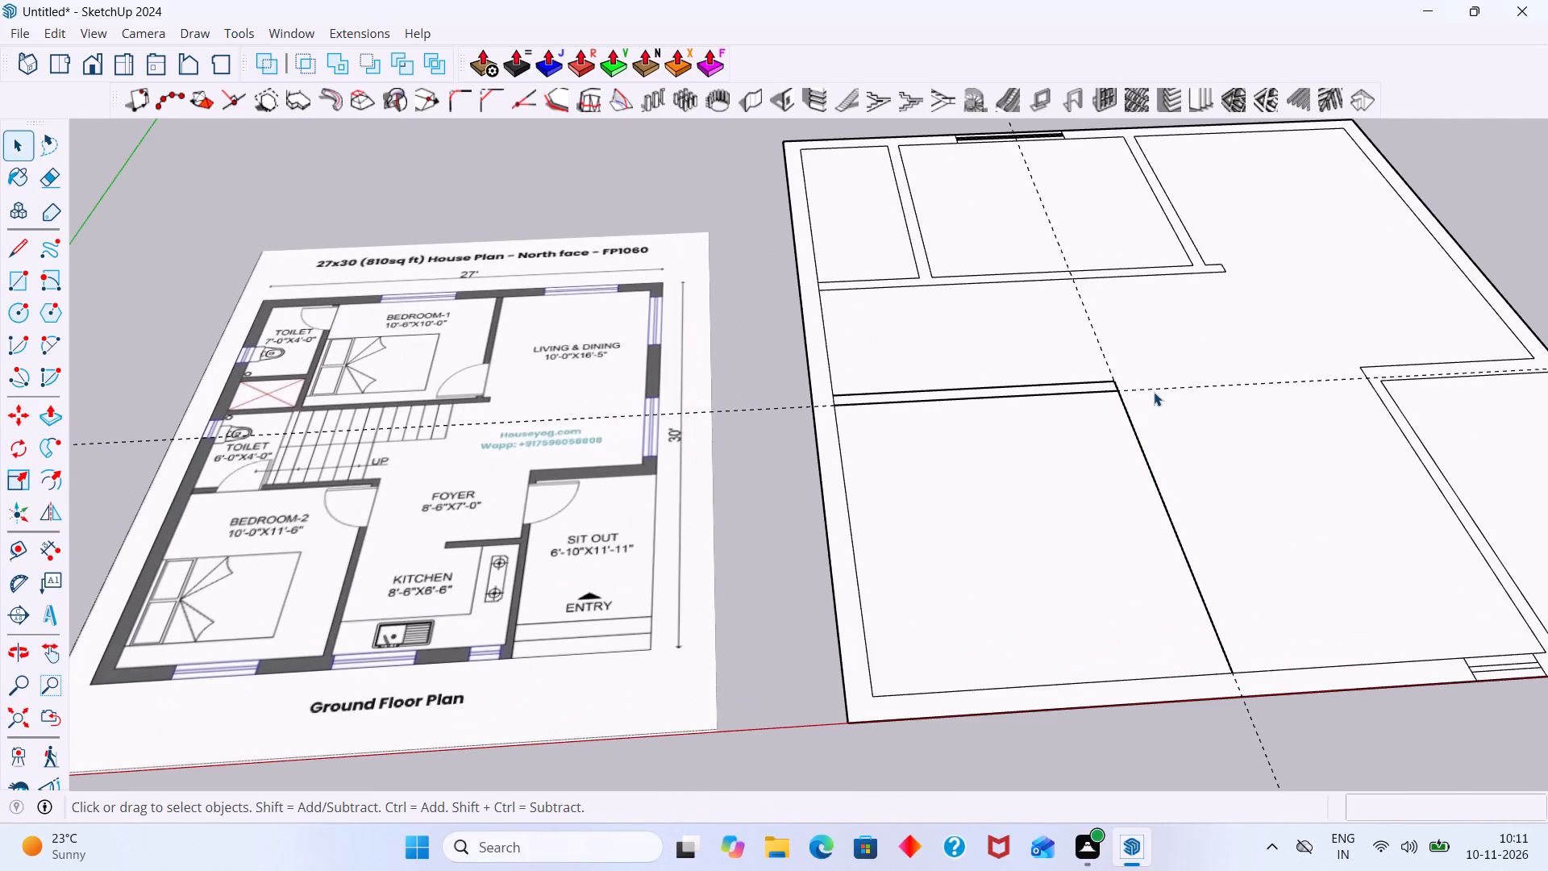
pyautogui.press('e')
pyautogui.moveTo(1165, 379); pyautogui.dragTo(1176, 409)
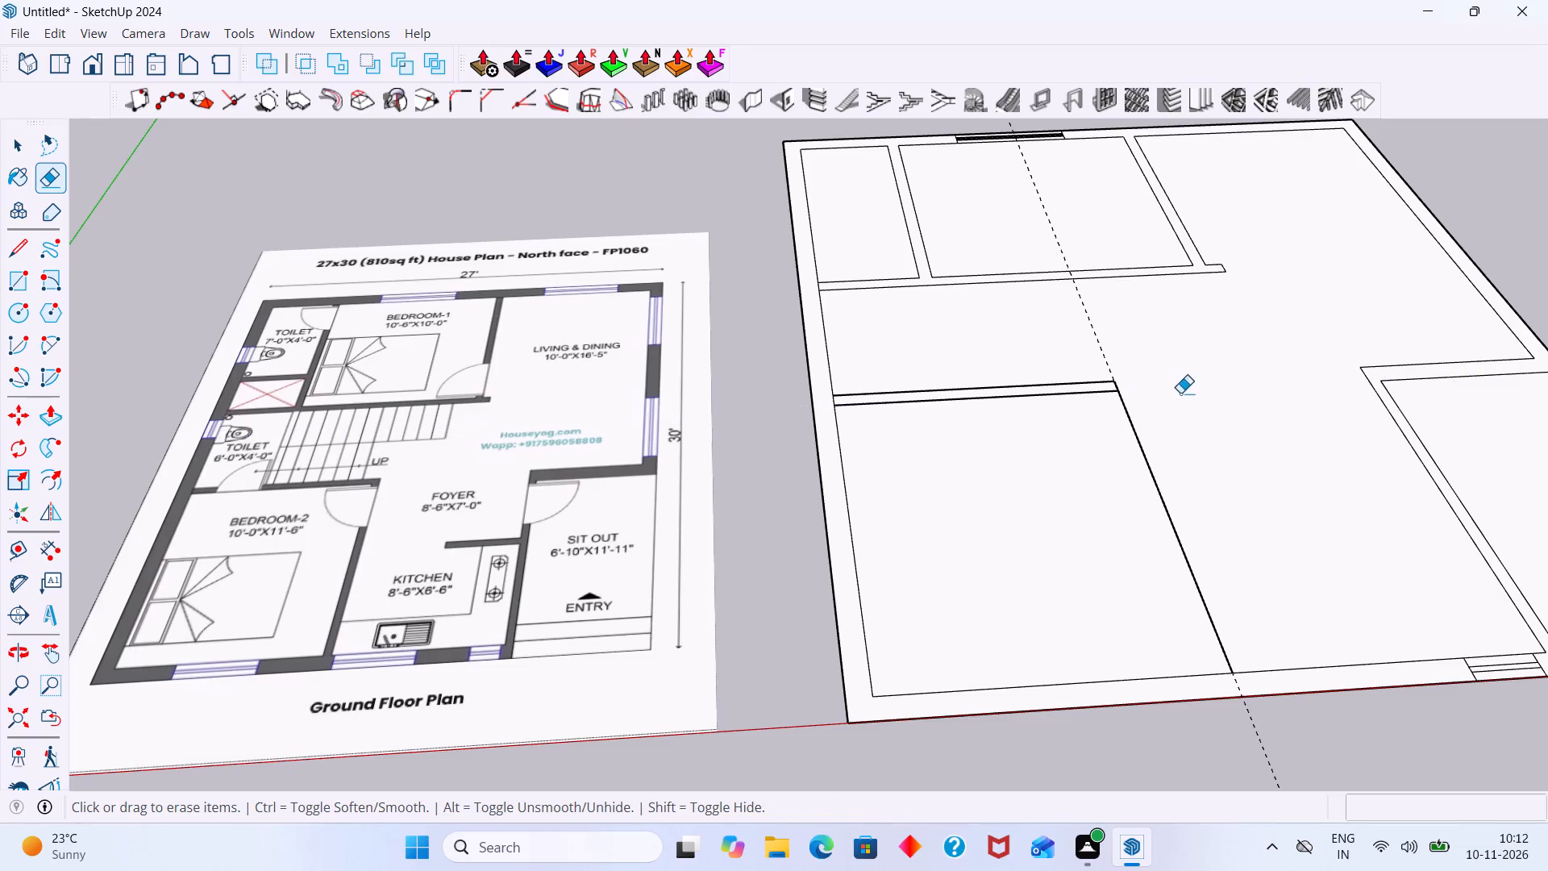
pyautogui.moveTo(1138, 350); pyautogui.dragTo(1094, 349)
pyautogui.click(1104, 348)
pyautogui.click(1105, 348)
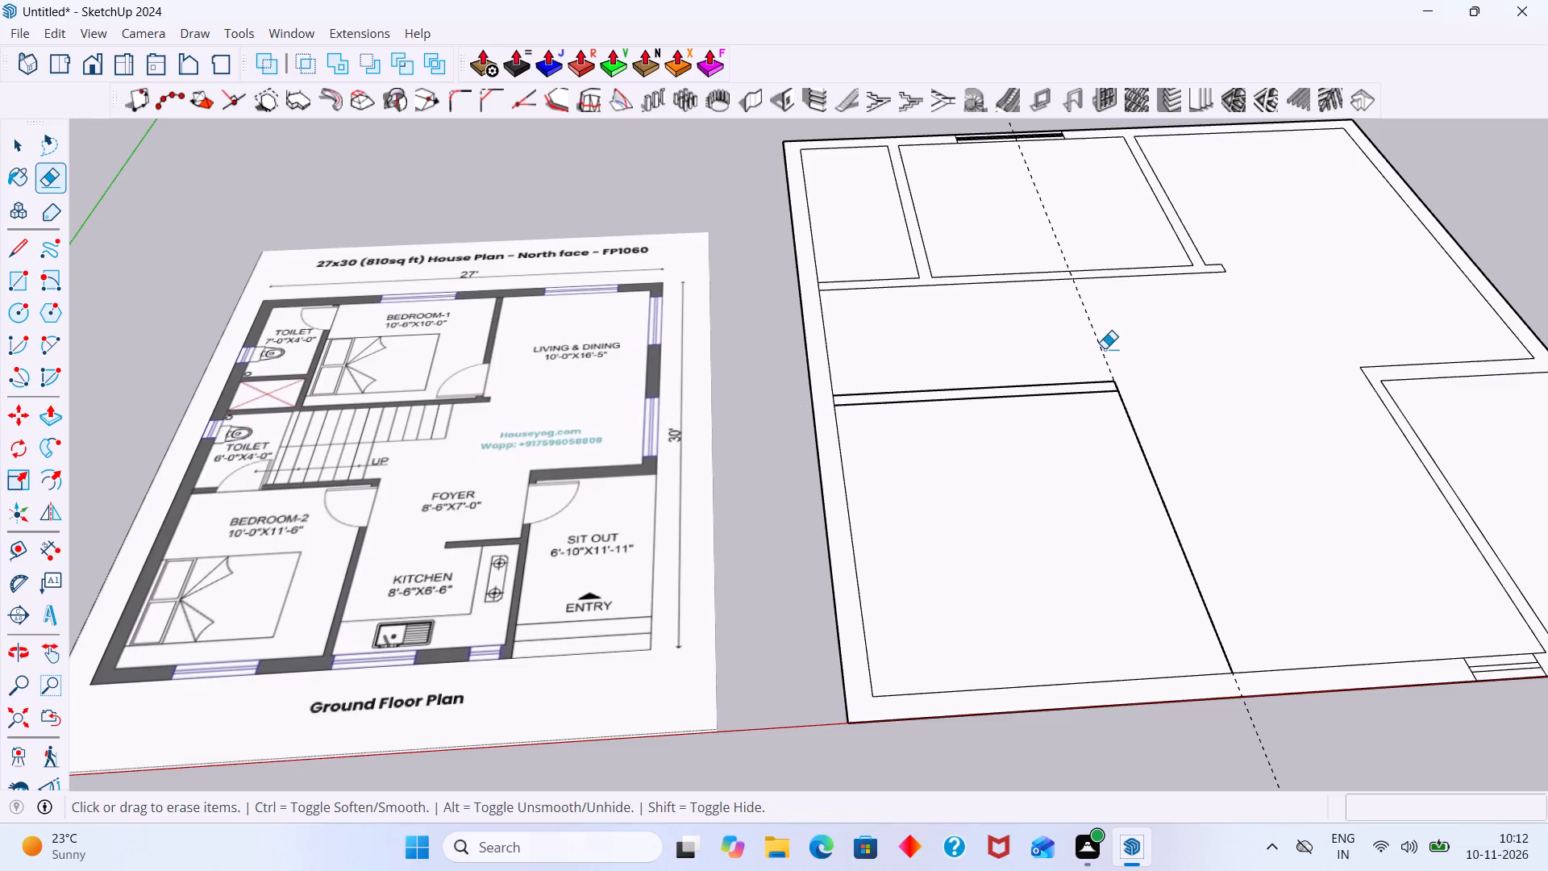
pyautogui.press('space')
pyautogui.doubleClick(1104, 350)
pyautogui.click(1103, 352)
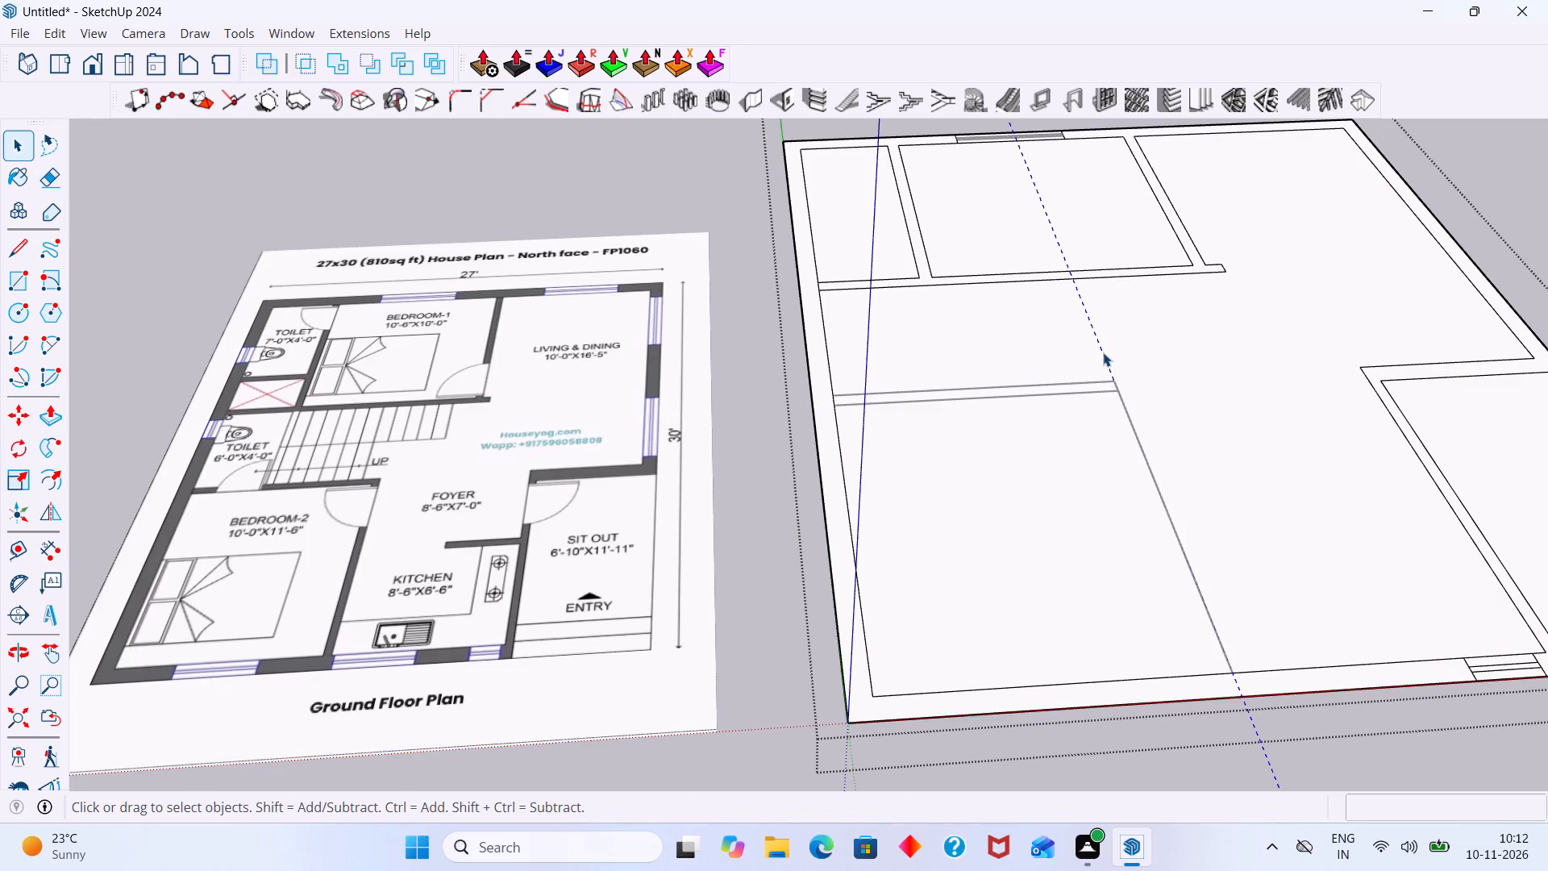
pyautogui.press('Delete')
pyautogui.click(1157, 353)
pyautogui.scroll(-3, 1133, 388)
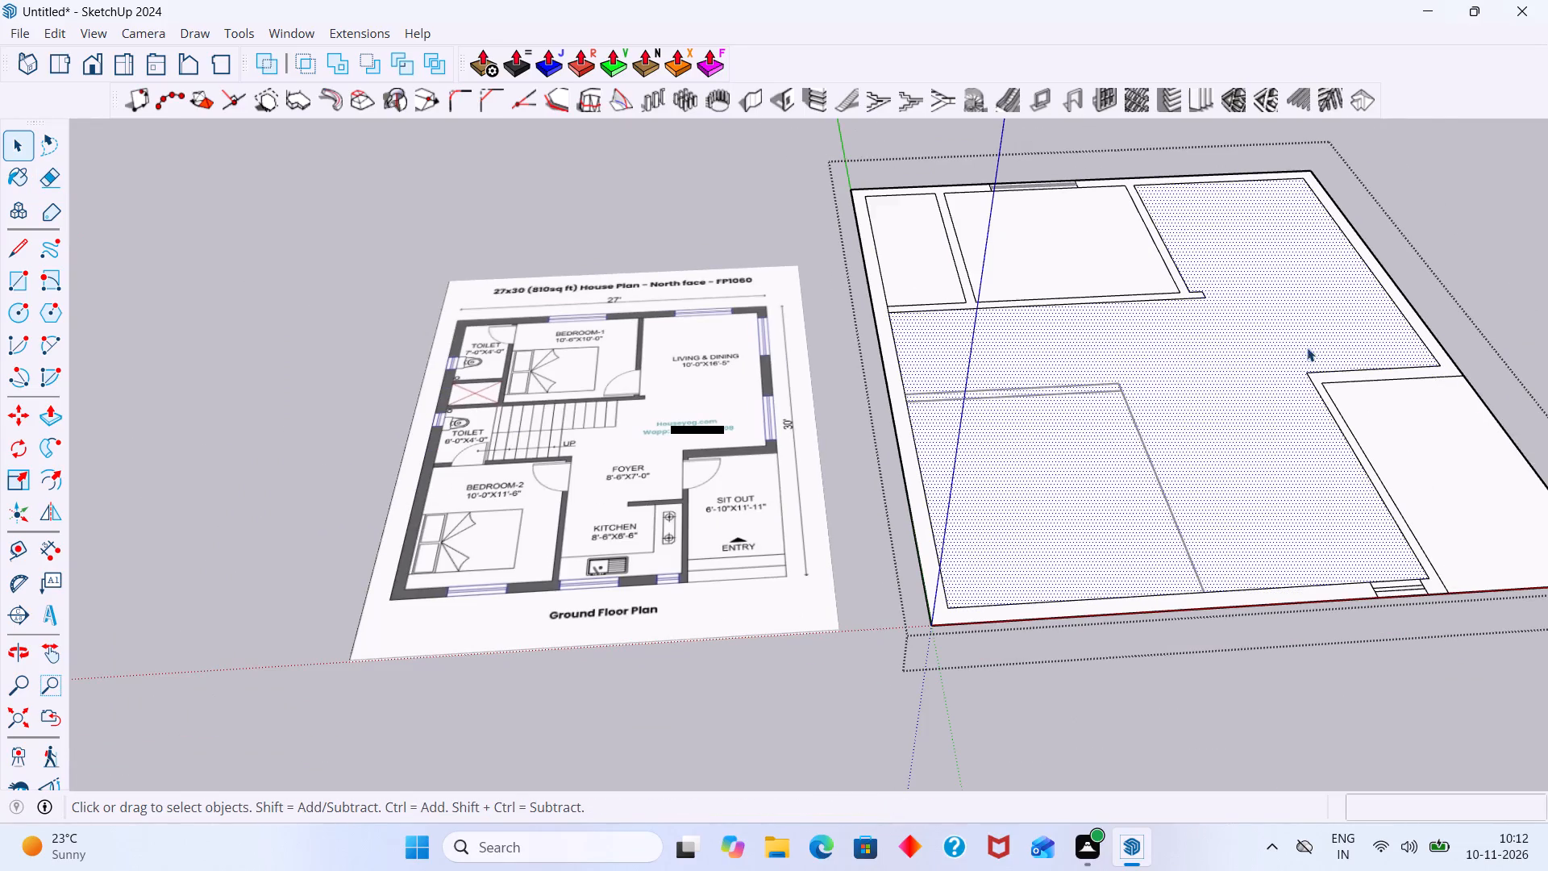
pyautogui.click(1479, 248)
# Examine inside the floor plan group whether Bedroom-2's partition lines divide the floor face.
pyautogui.scroll(7, 1105, 400)
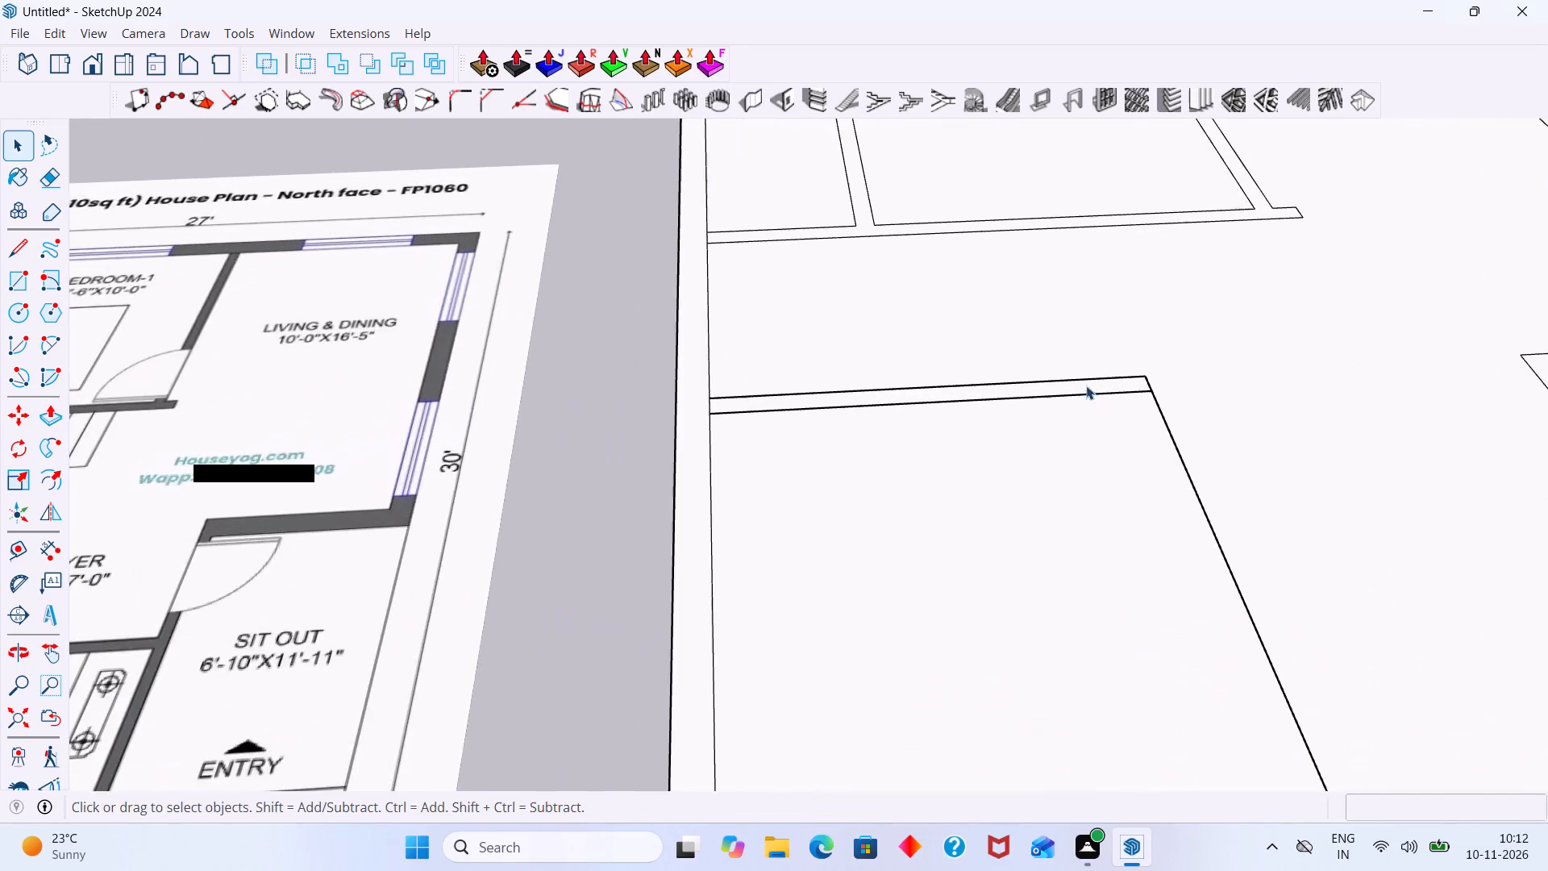
pyautogui.click(1086, 384)
pyautogui.scroll(1, 1086, 384)
pyautogui.doubleClick(1086, 384)
pyautogui.click(1093, 389)
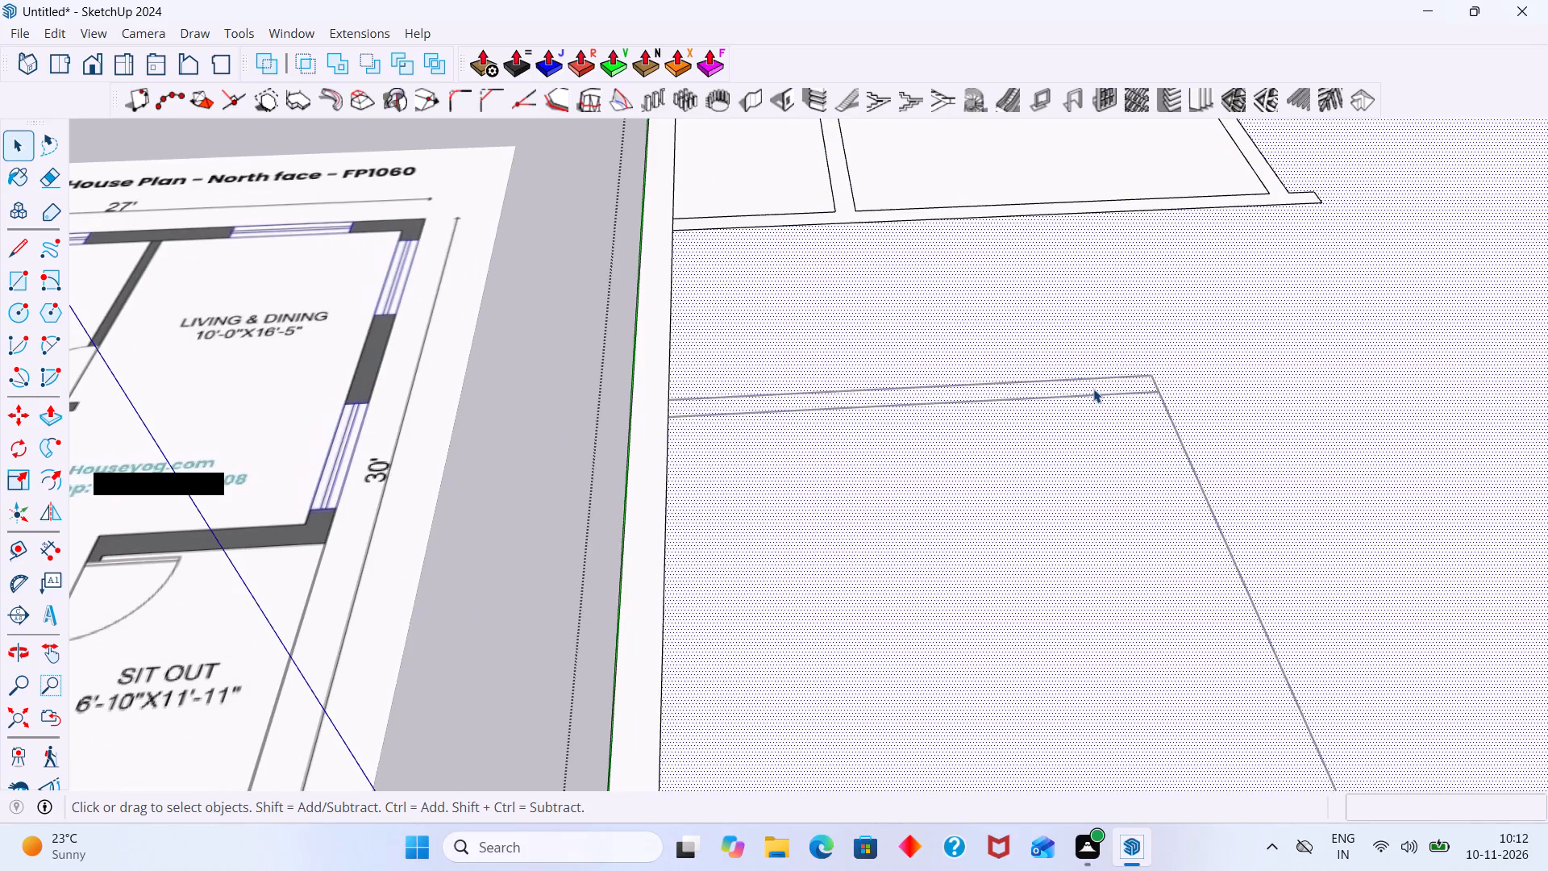
pyautogui.scroll(-10, 1099, 391)
pyautogui.click(1210, 393)
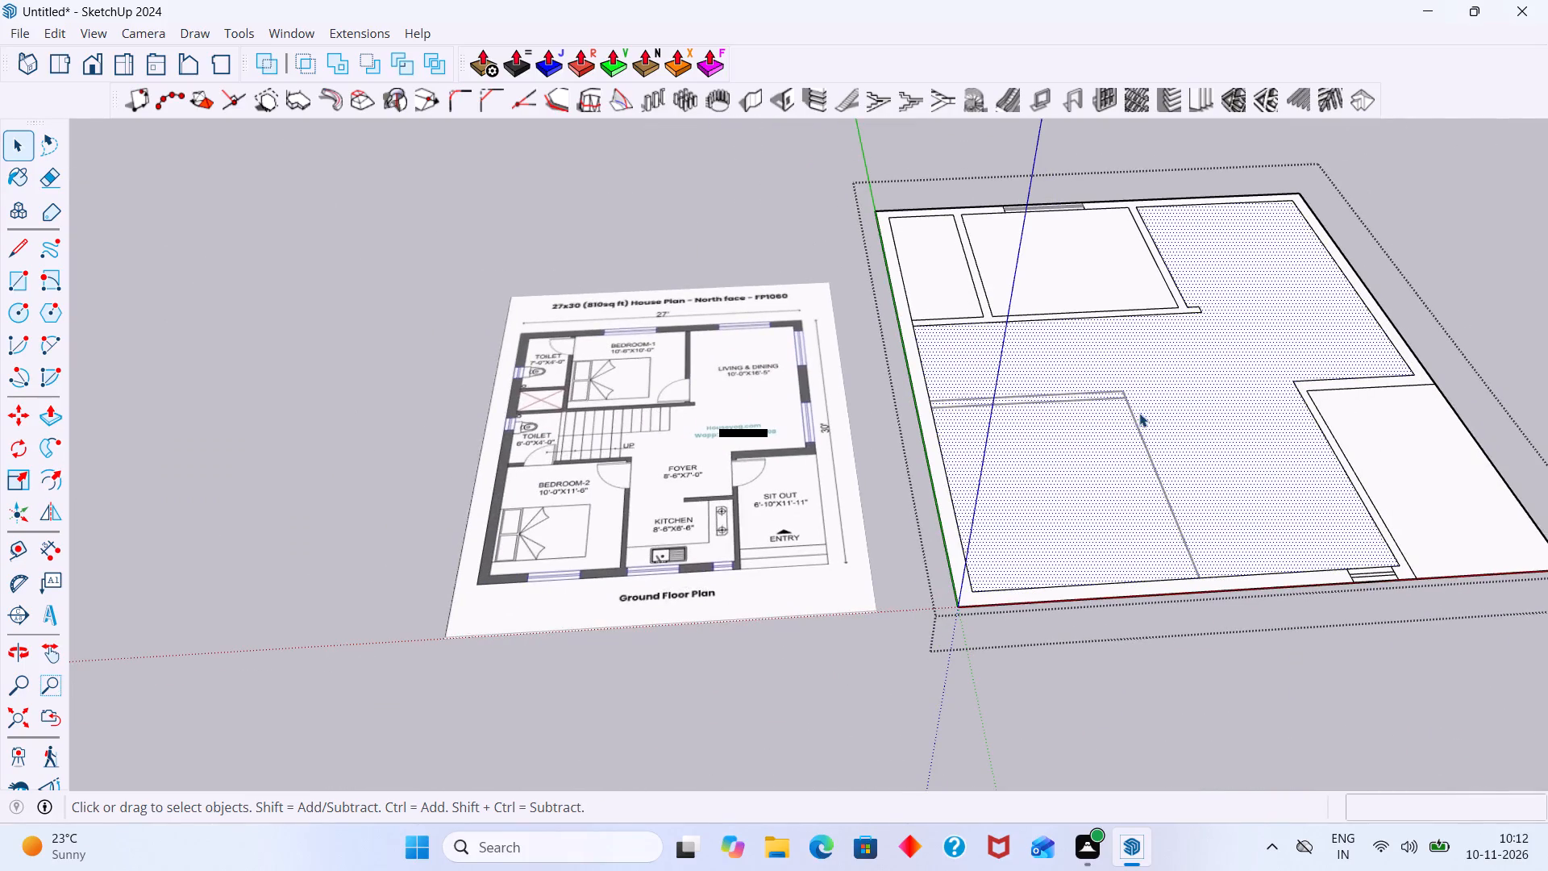
pyautogui.scroll(4, 1139, 413)
pyautogui.scroll(-2, 1259, 398)
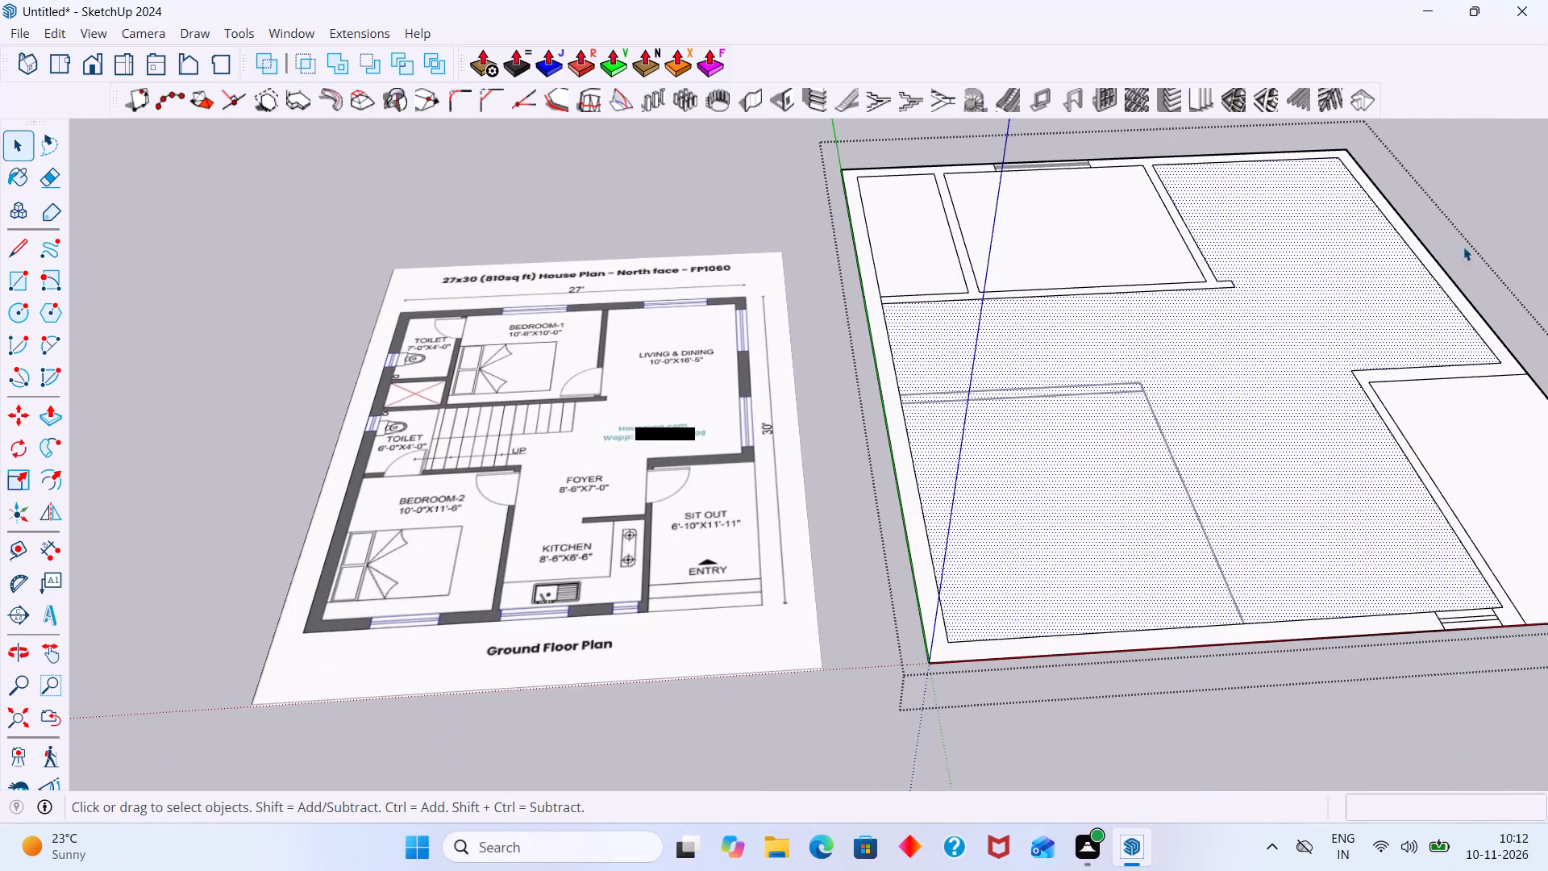
pyautogui.click(1470, 242)
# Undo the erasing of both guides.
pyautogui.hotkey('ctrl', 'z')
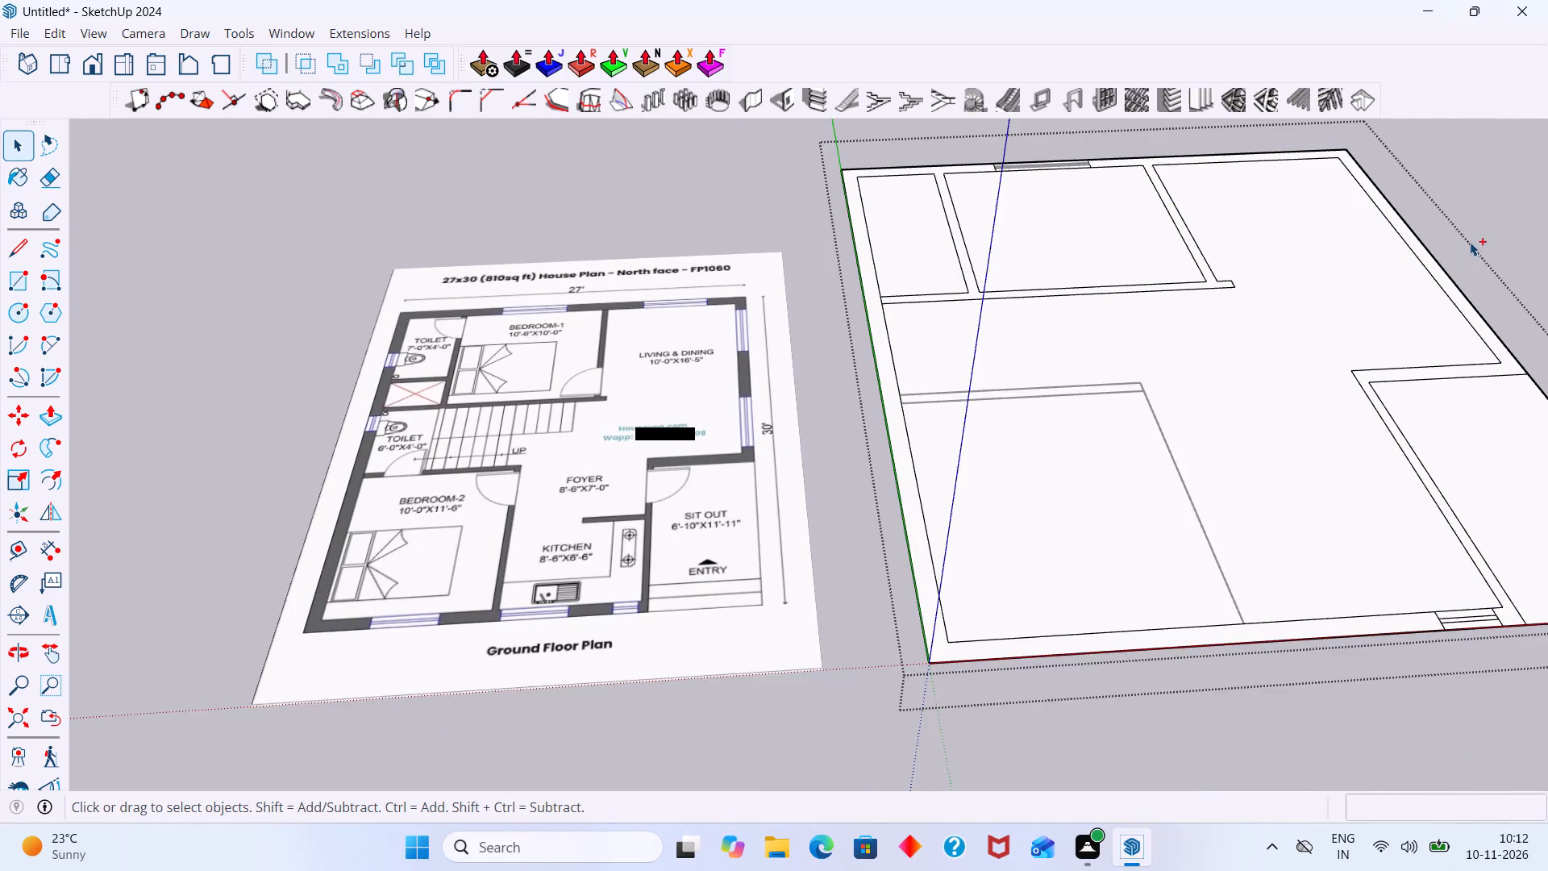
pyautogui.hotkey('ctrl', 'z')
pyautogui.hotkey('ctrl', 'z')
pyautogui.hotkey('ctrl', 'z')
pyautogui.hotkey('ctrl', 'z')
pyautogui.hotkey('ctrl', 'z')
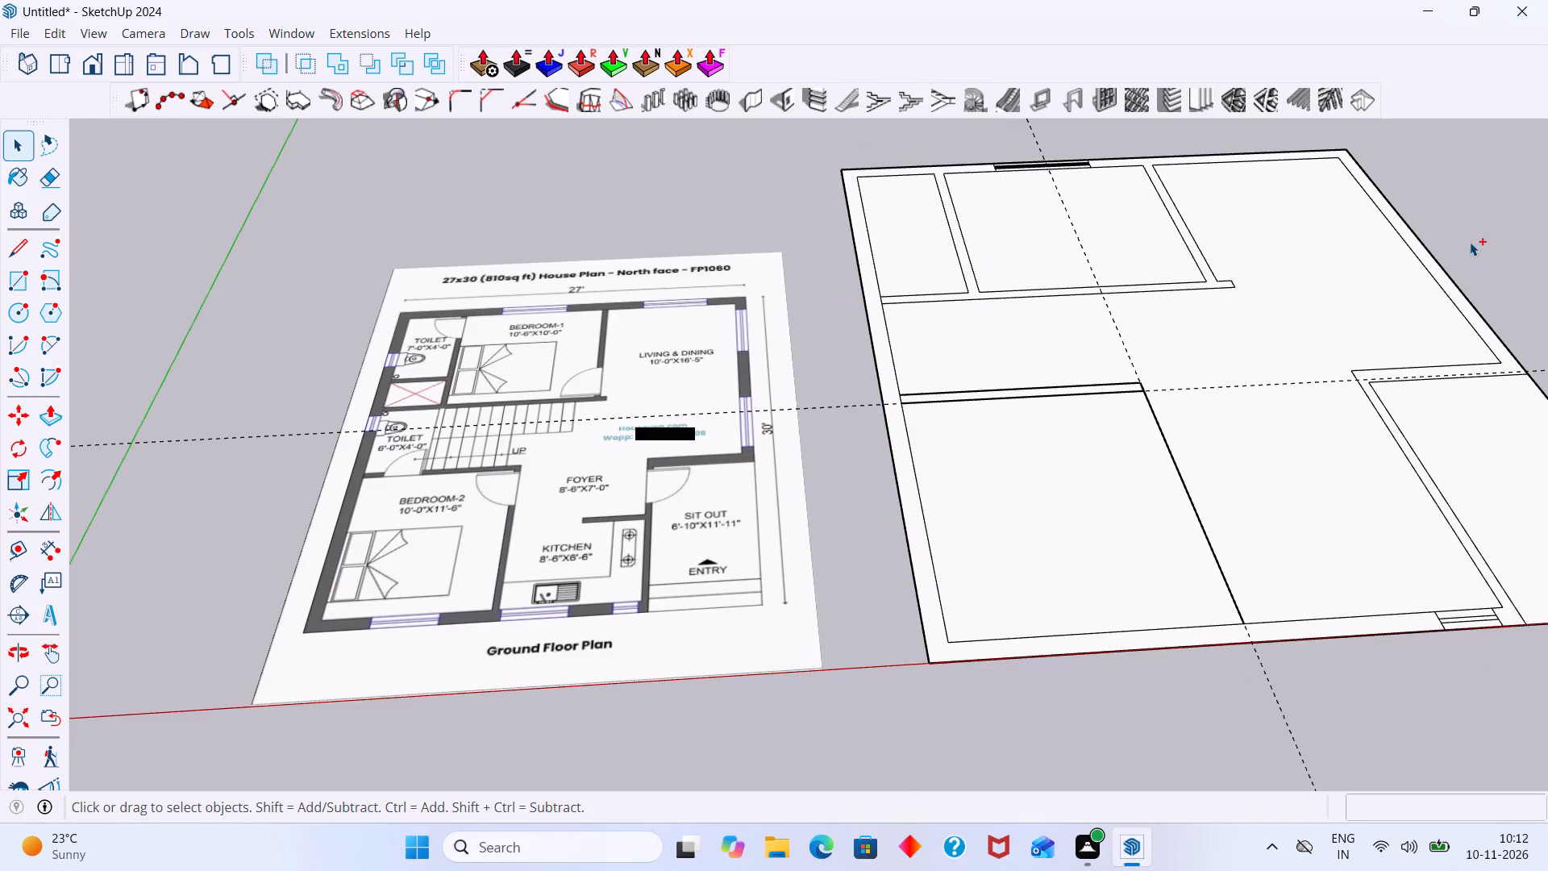
# Delete Bedroom-2's loose partition lines outside the group: the lengthwise line, both 10' crosswise lines and the short end piece.
pyautogui.click(1102, 472)
pyautogui.scroll(3, 1168, 437)
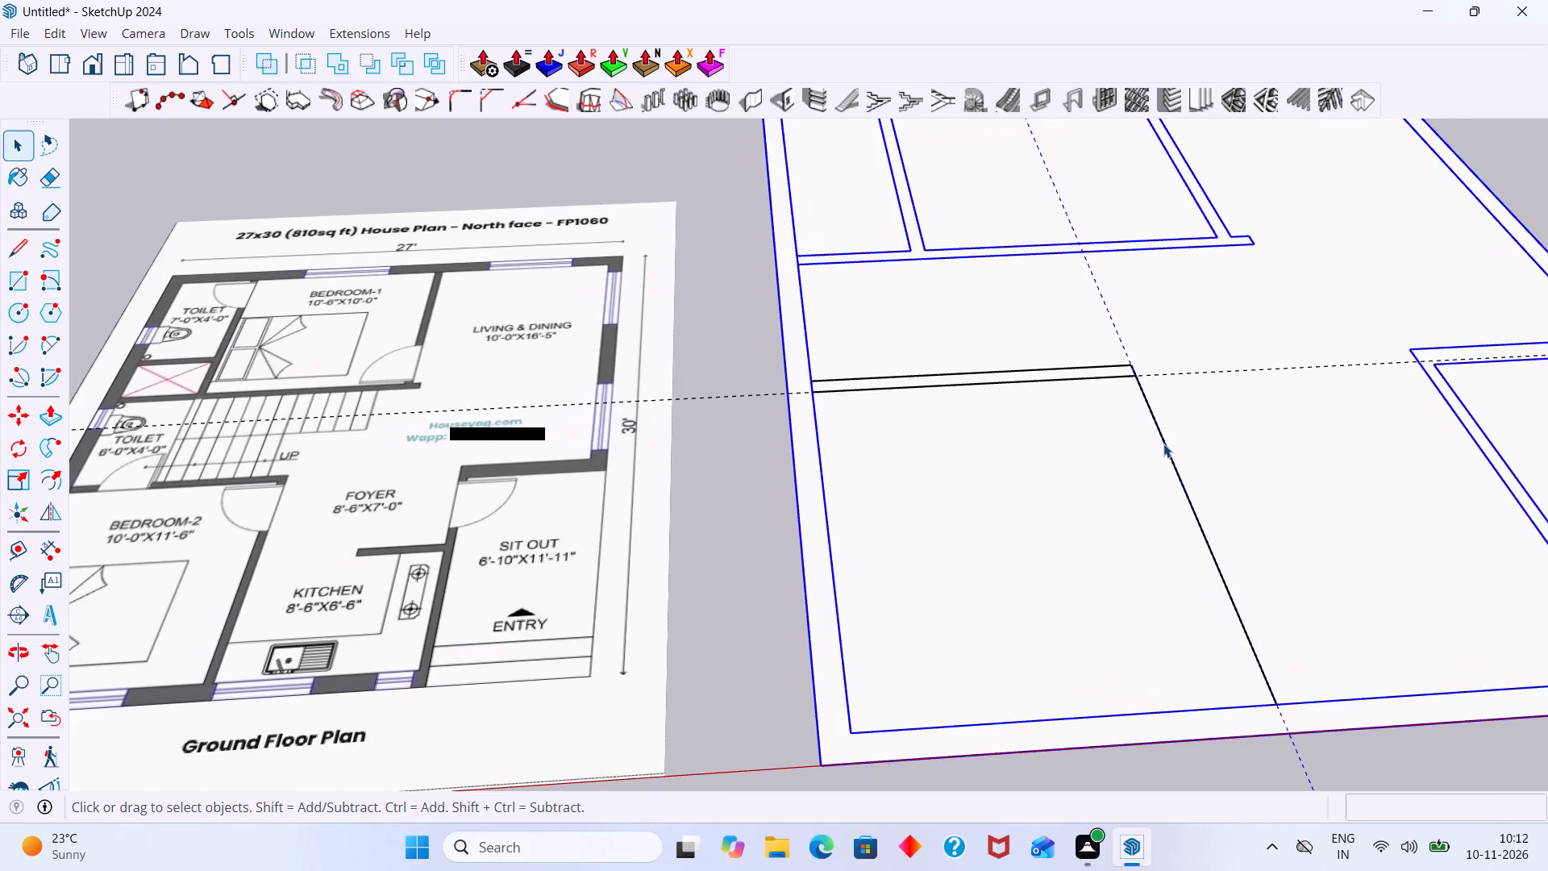
pyautogui.click(1163, 444)
pyautogui.press('Delete')
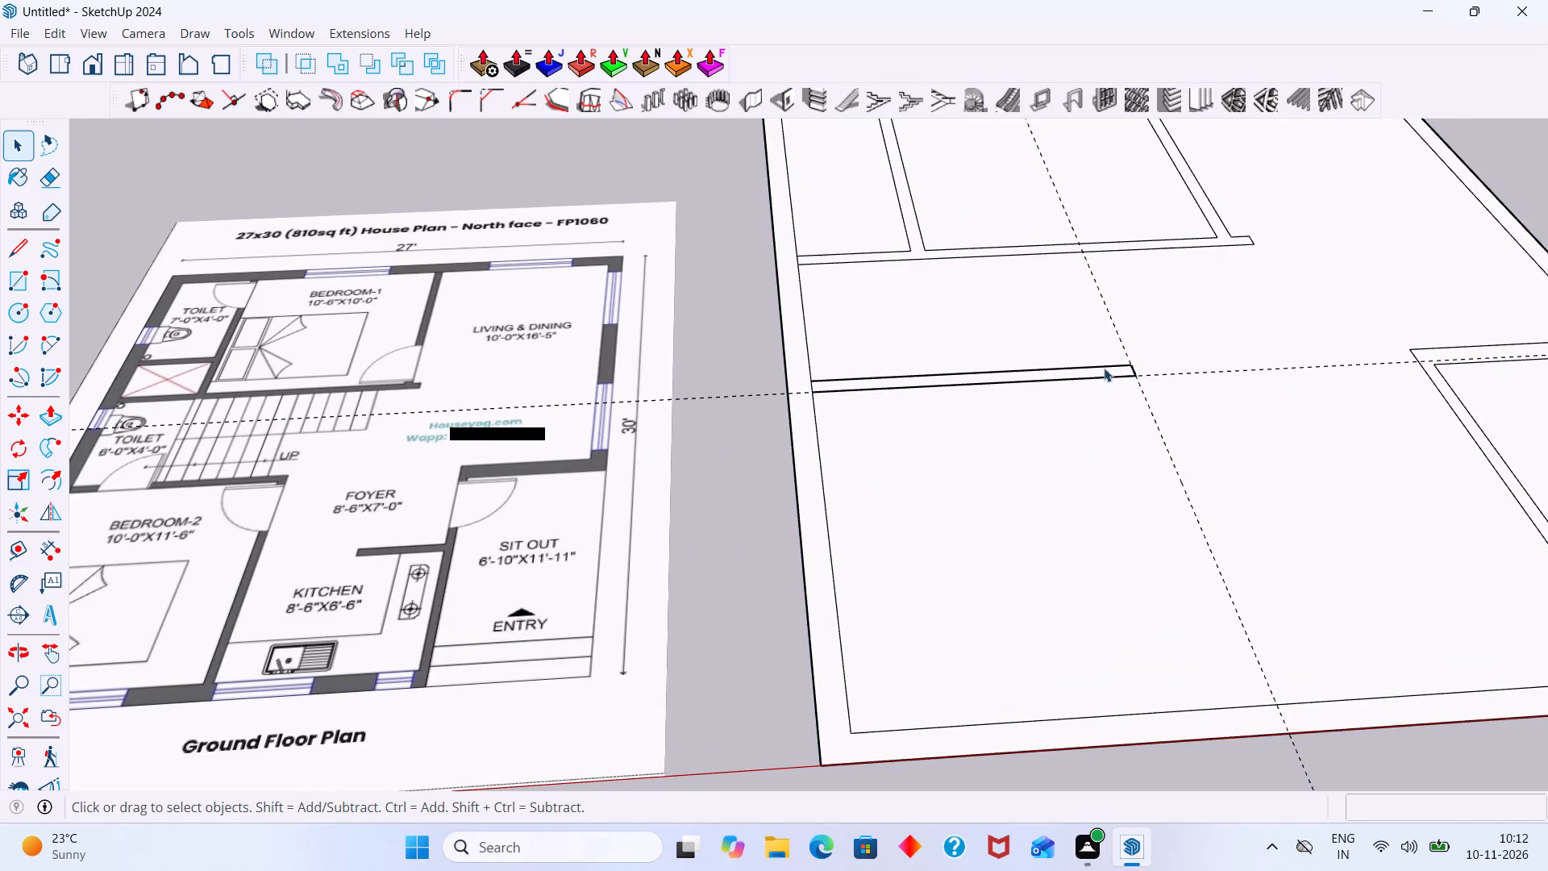
pyautogui.click(1104, 365)
pyautogui.press('Delete')
pyautogui.click(1101, 374)
pyautogui.click(1102, 377)
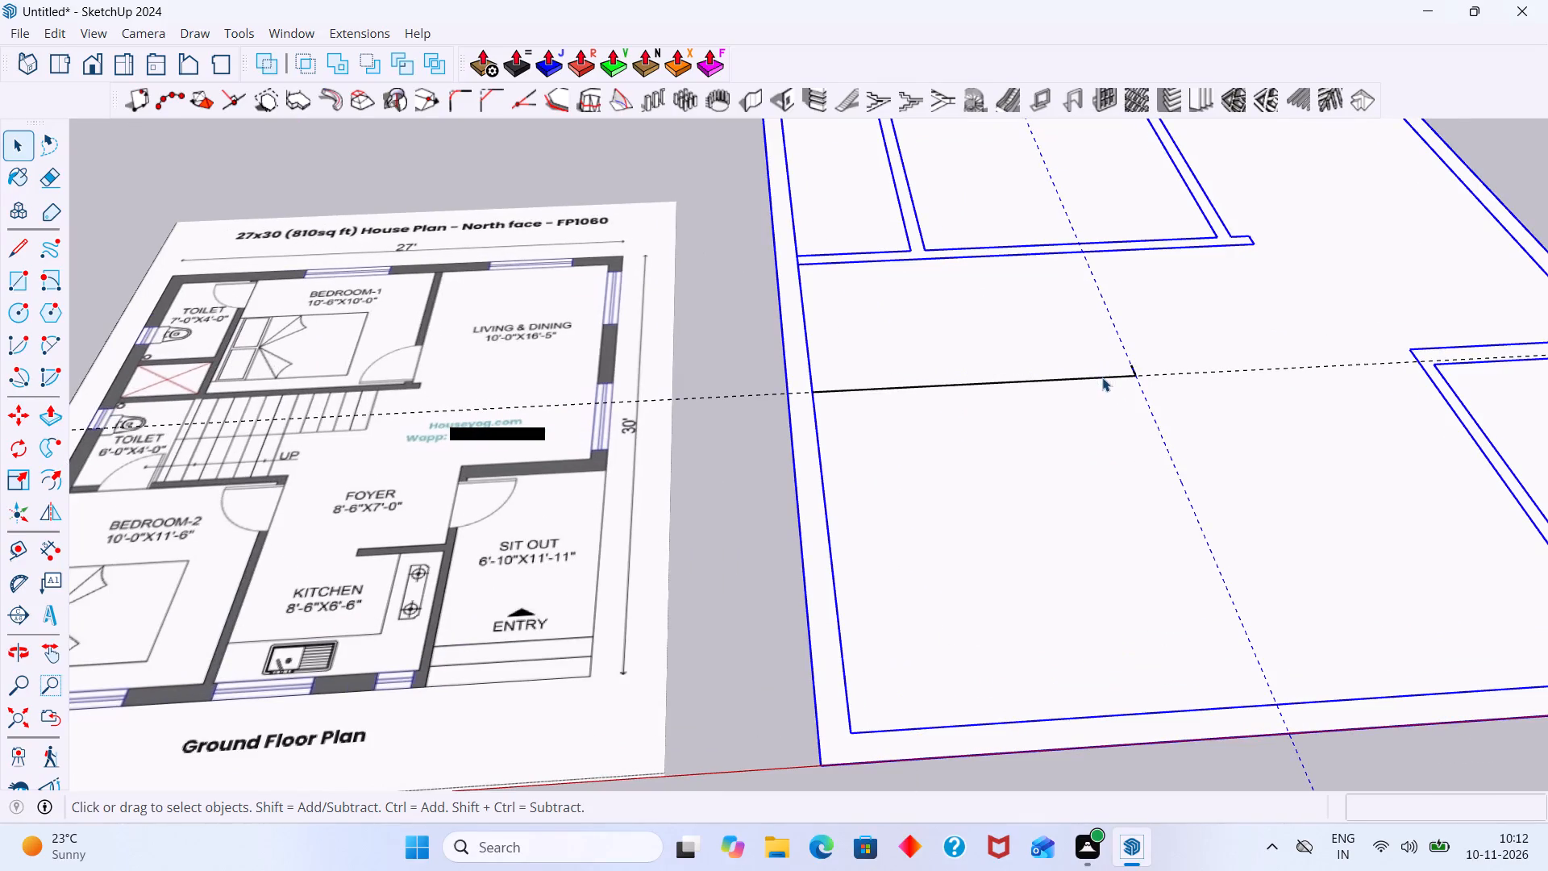
pyautogui.press('Delete')
pyautogui.click(1132, 371)
pyautogui.press('Delete')
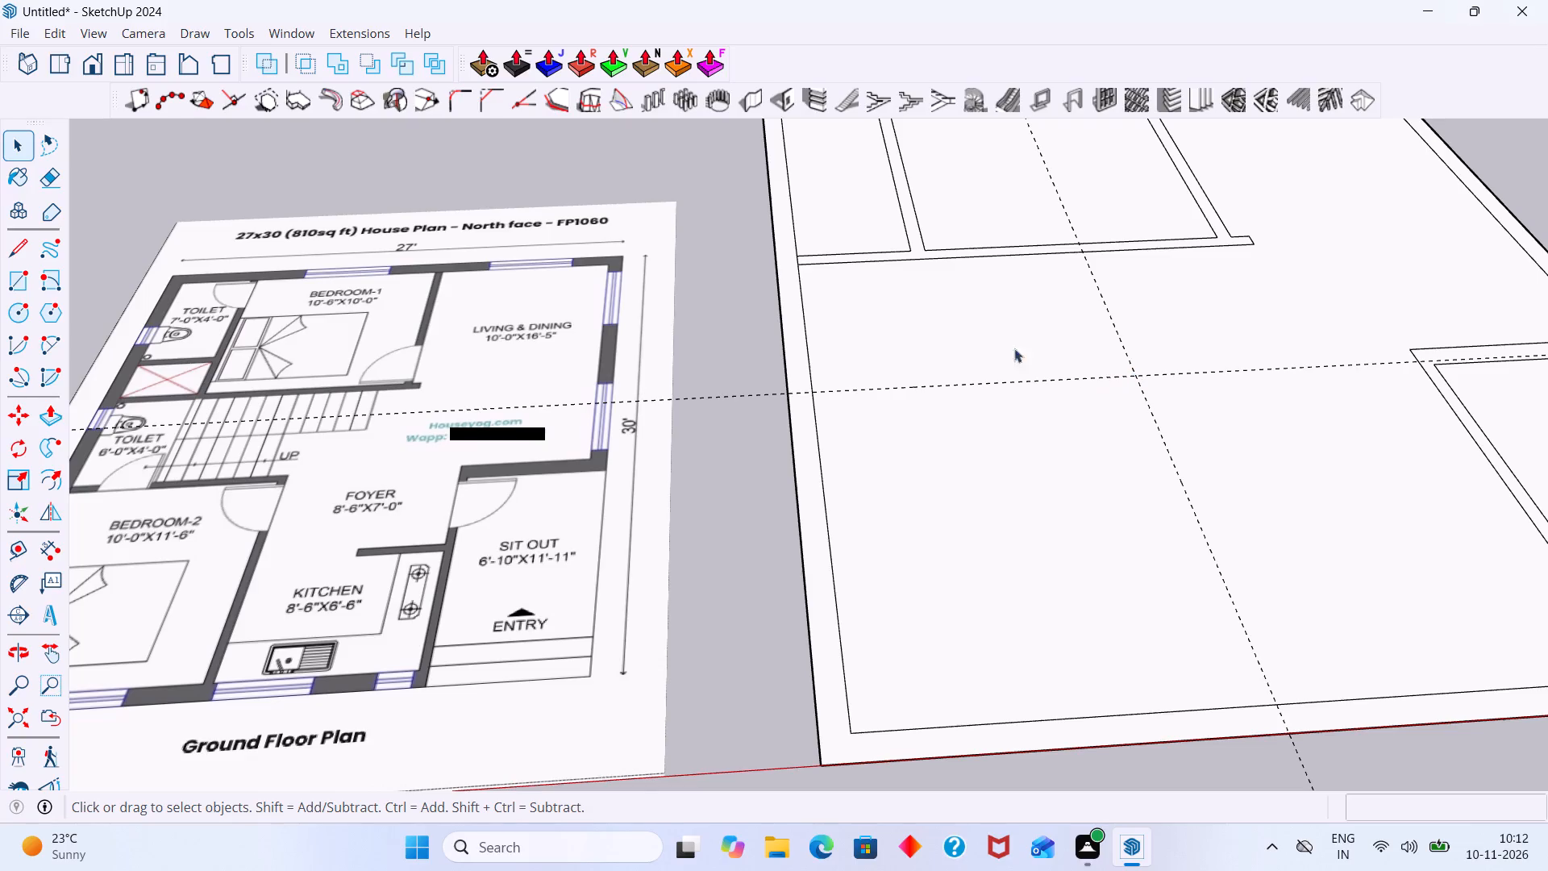
# Inside the floor plan group, draw Bedroom-2's boundary along the guides: 10' crosswise from the toilet-side wall, and 11' 6" to the front wall's inner face.
pyautogui.scroll(-2, 1009, 344)
pyautogui.scroll(6, 944, 277)
pyautogui.doubleClick(914, 255)
pyautogui.click(923, 256)
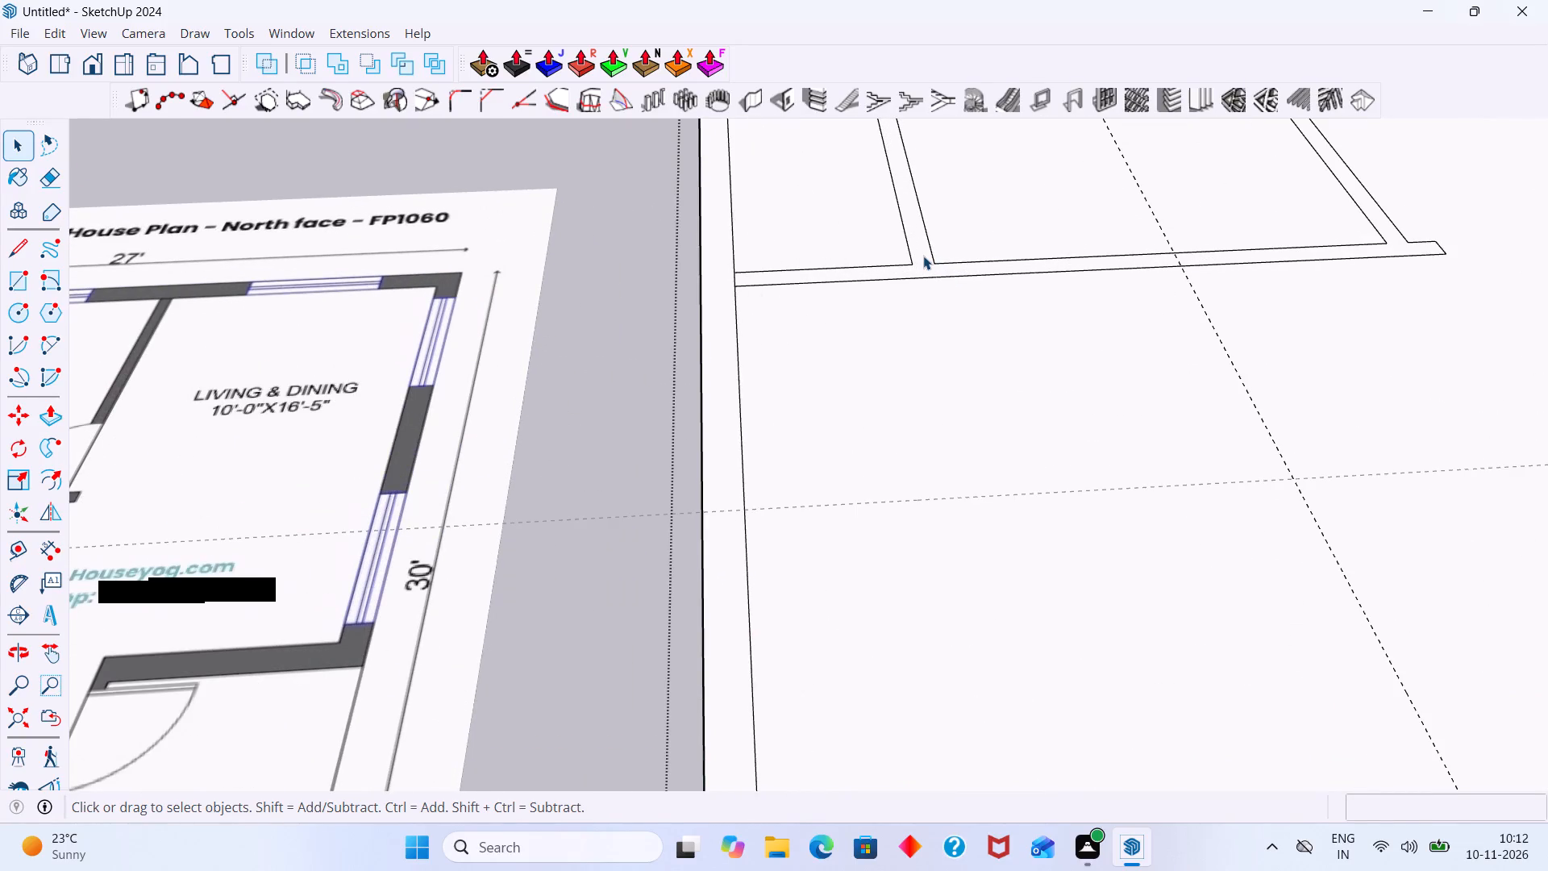
pyautogui.scroll(-3, 926, 322)
pyautogui.click(961, 372)
pyautogui.scroll(-5, 946, 443)
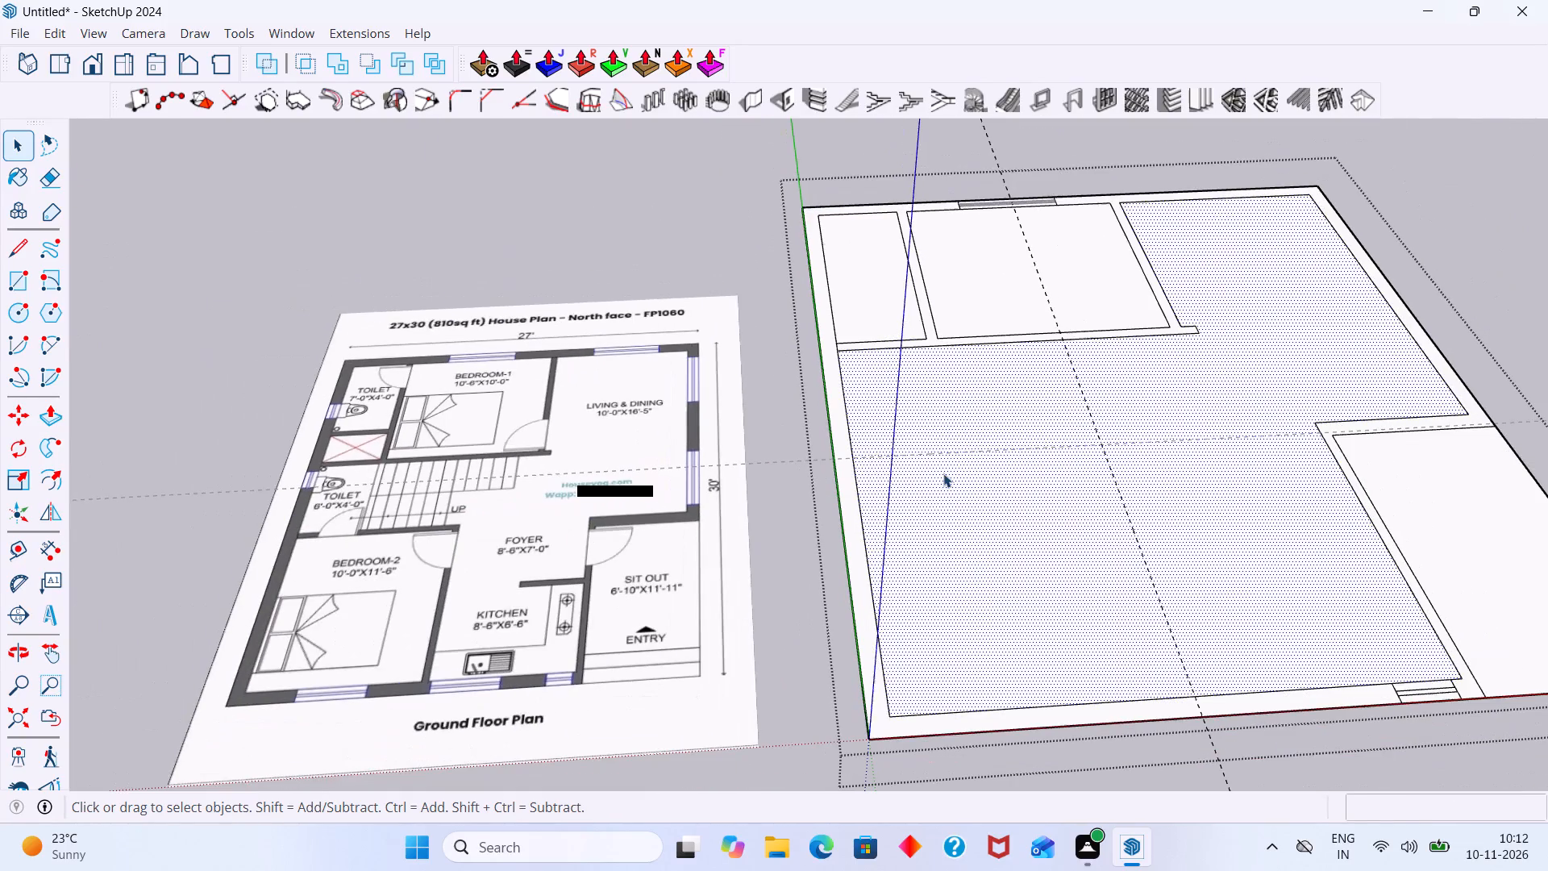
pyautogui.press('l')
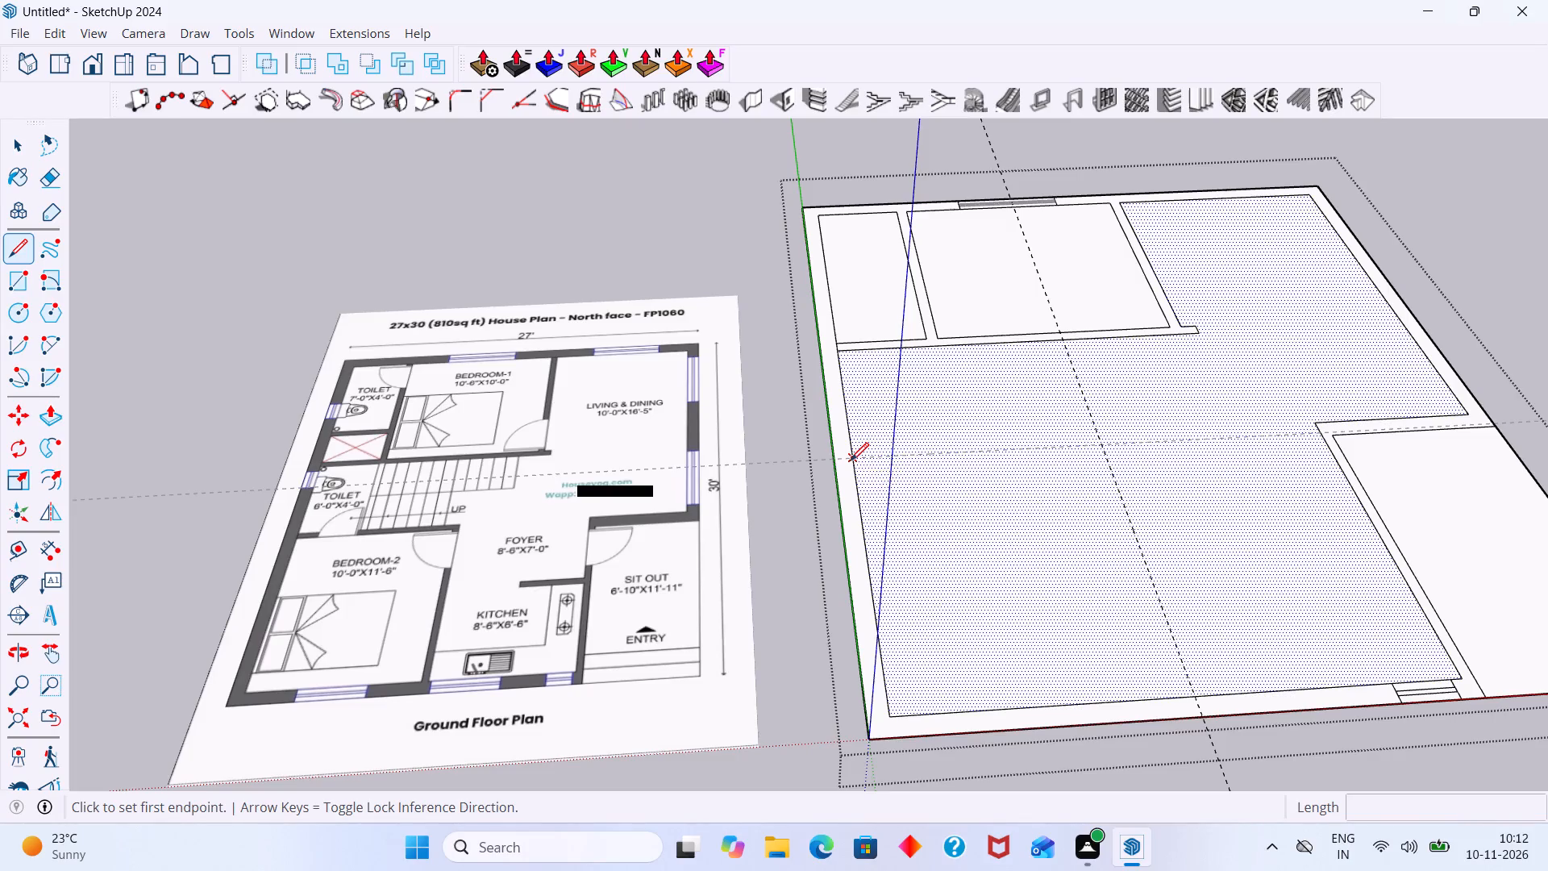
pyautogui.click(851, 461)
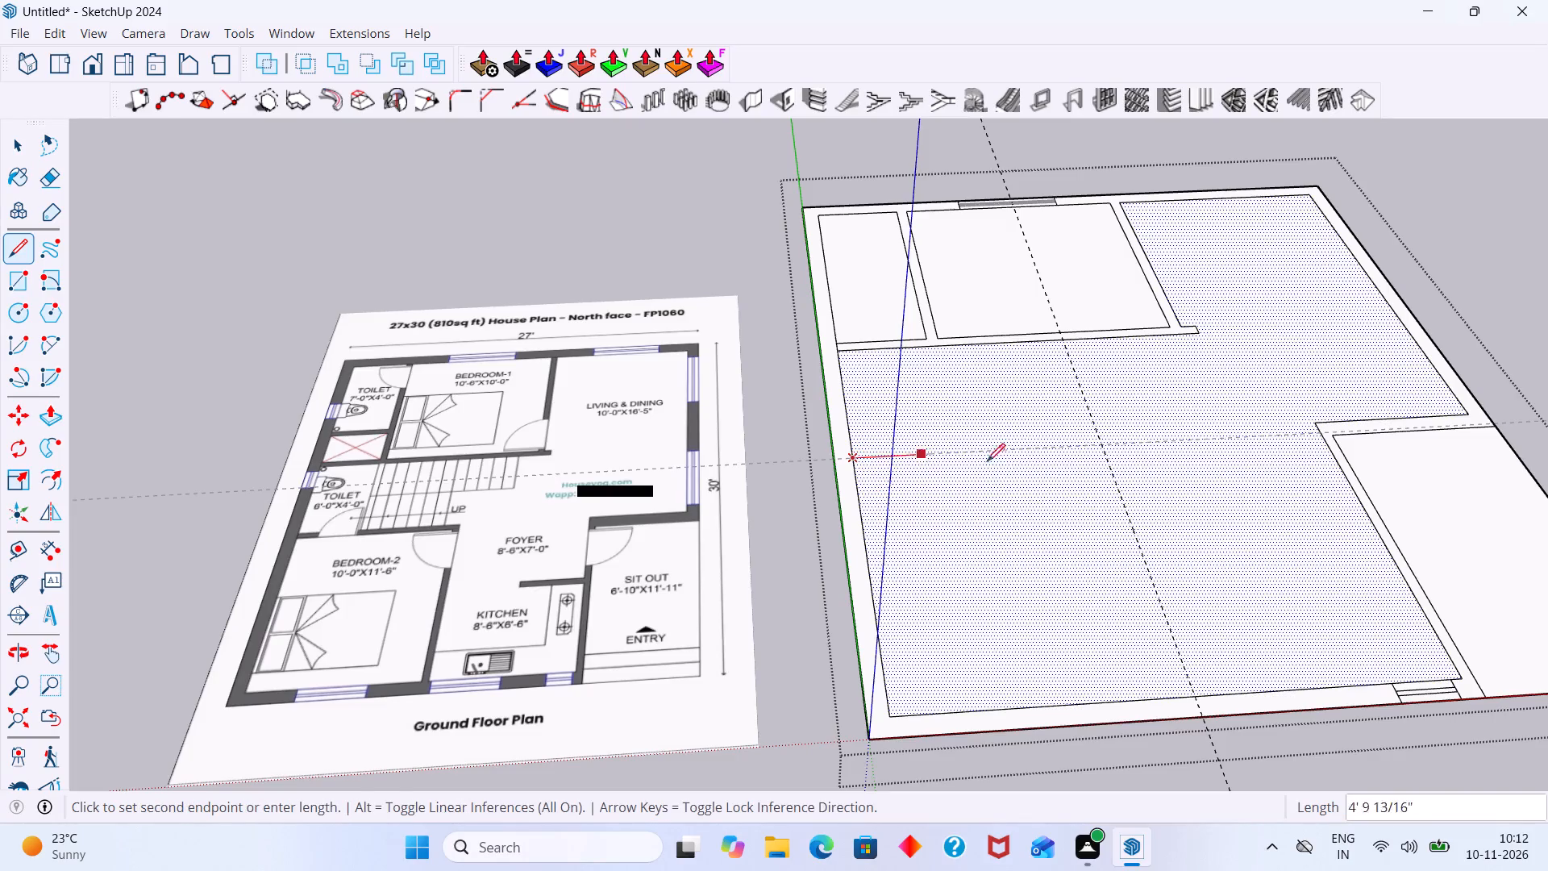
pyautogui.click(1102, 439)
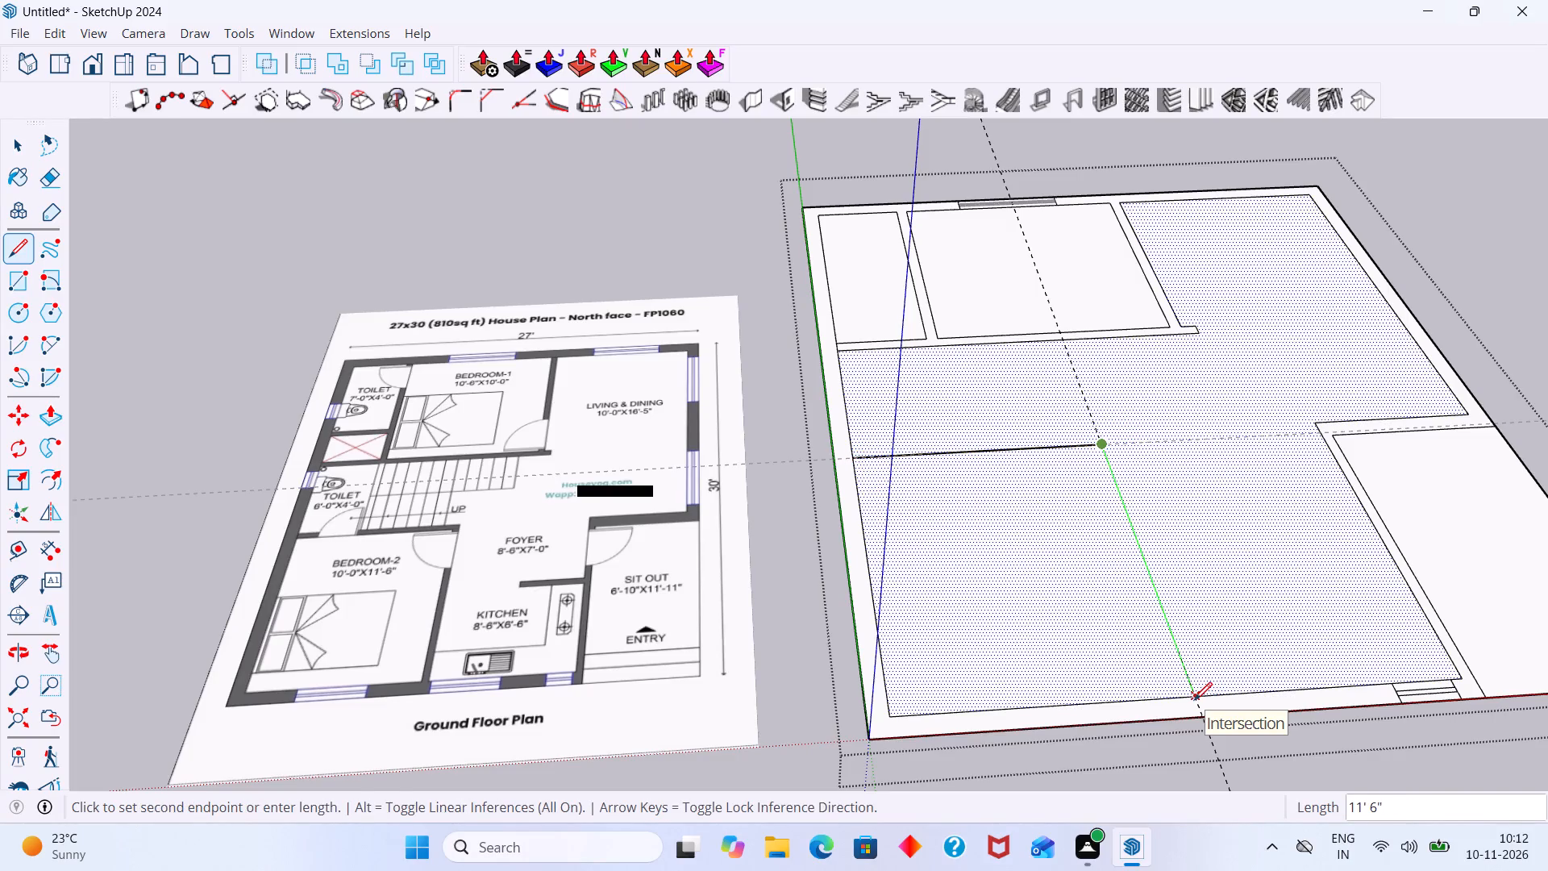
pyautogui.click(1194, 700)
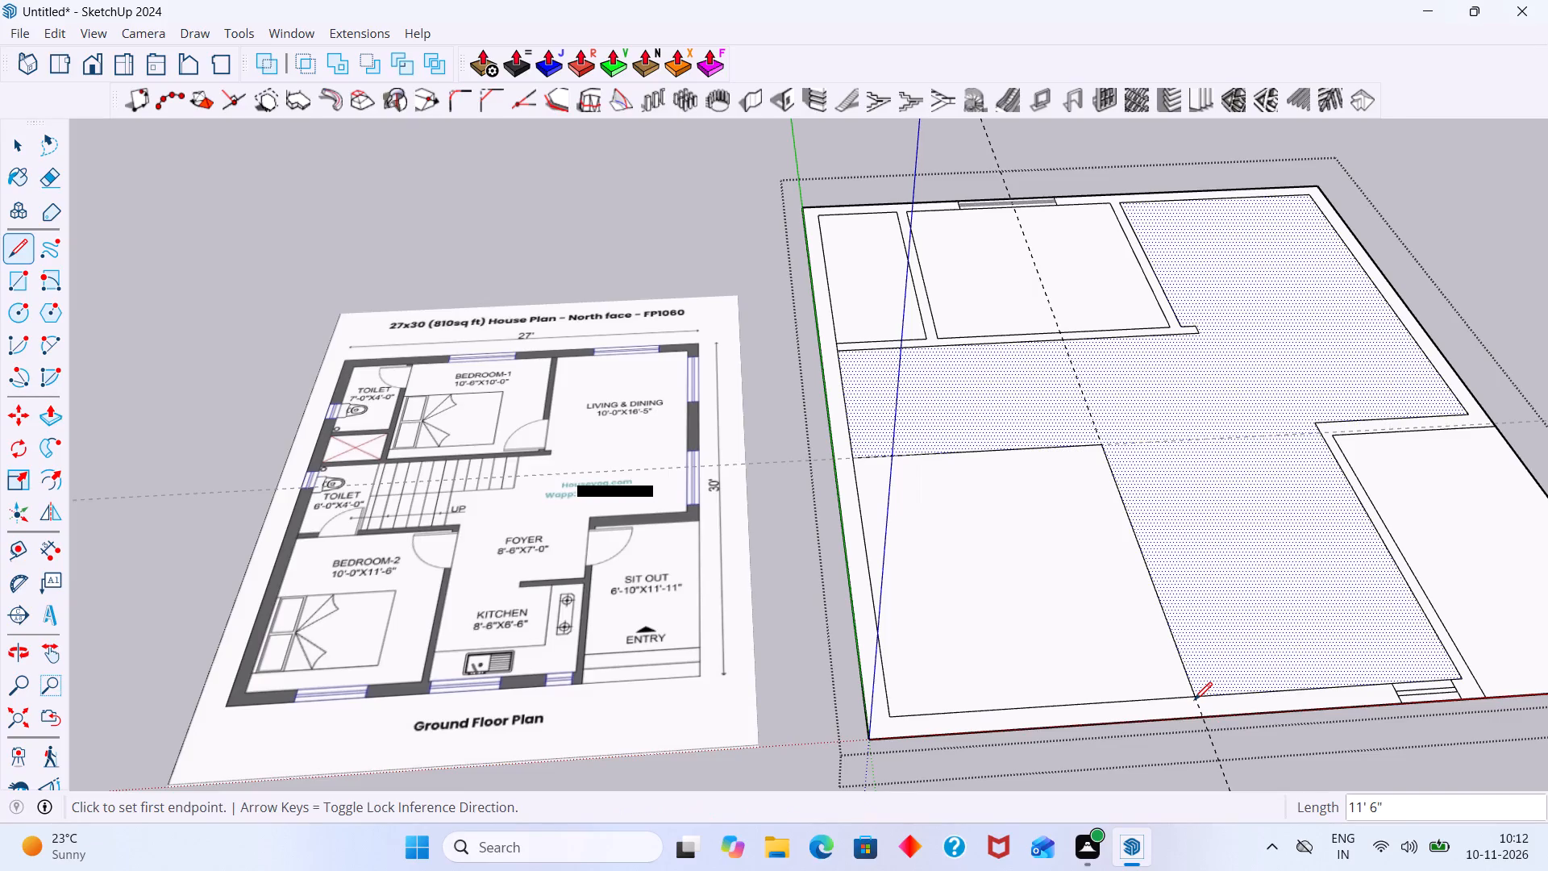
pyautogui.press('space')
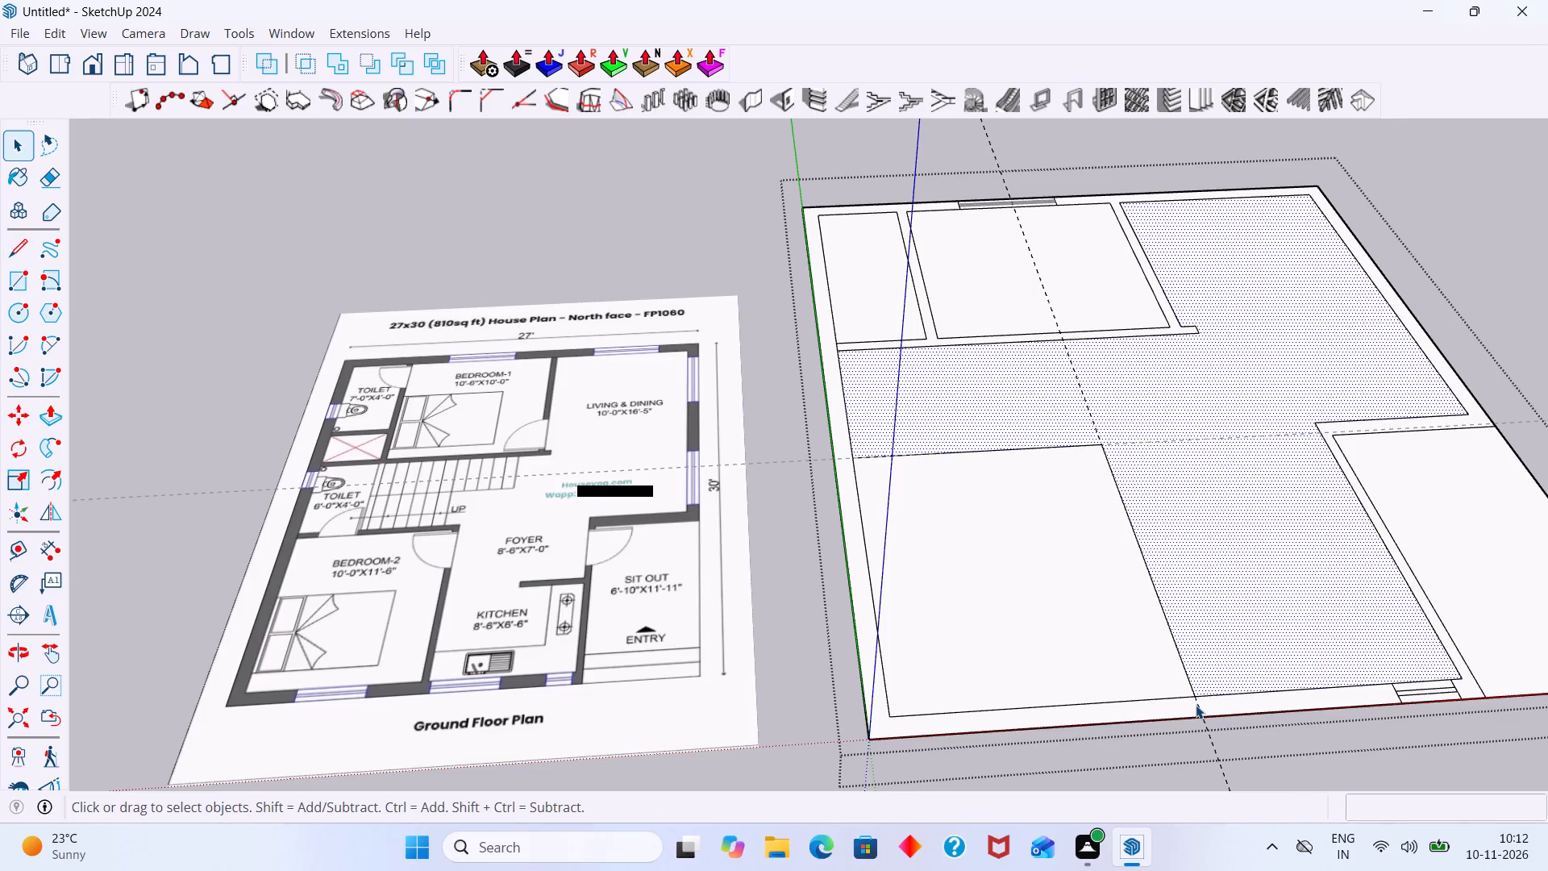
# Measure Bedroom-2's width from the outer side wall's inner face to its lengthwise partition line.
pyautogui.click(1497, 336)
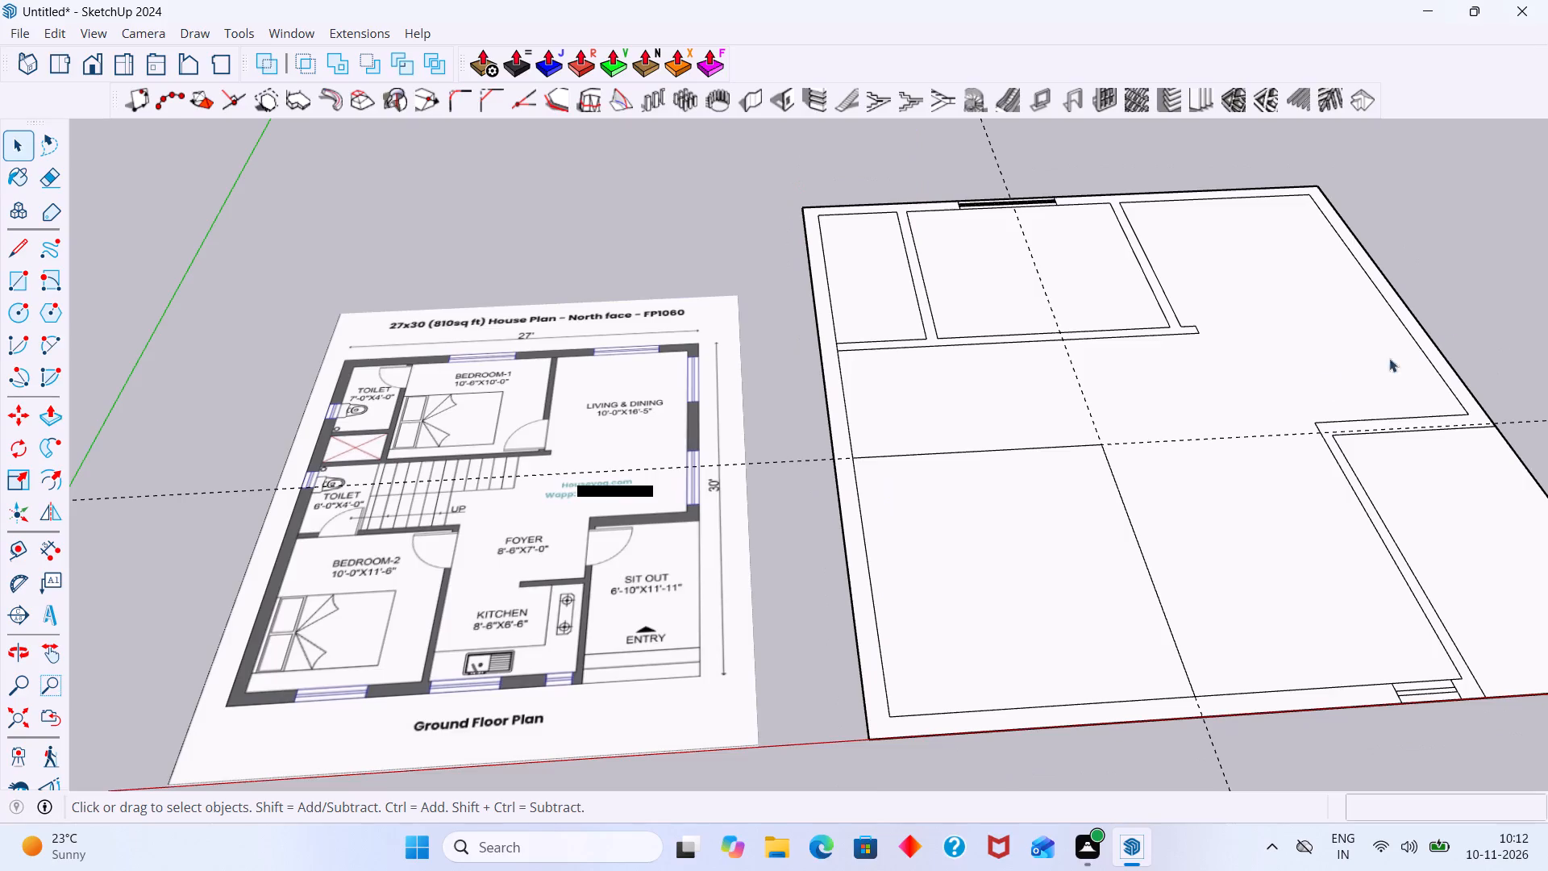
pyautogui.press('t')
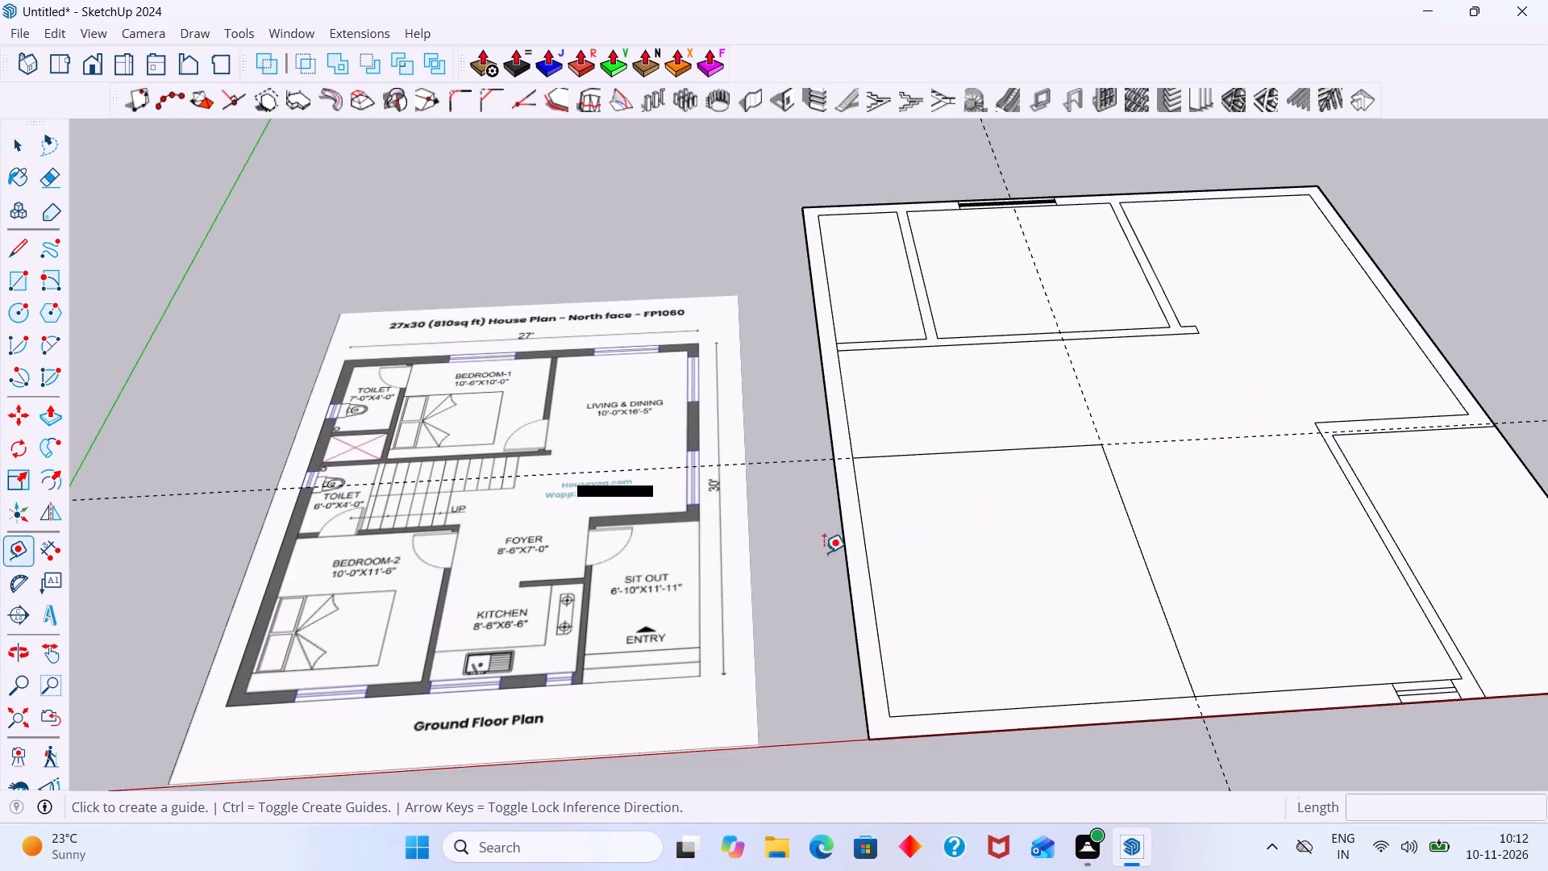
pyautogui.click(871, 544)
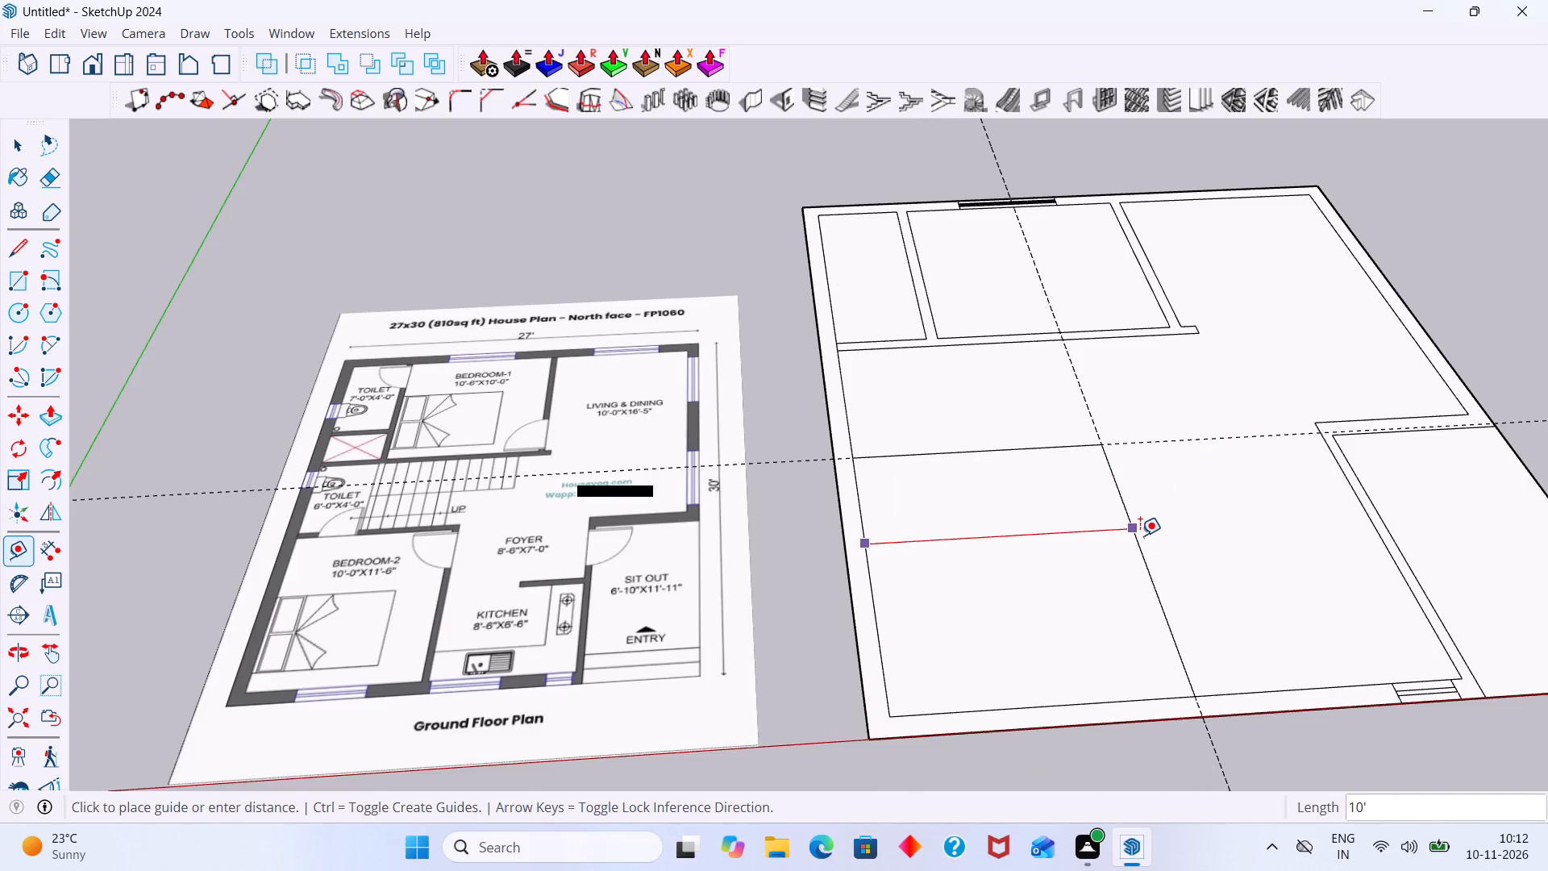
pyautogui.press('space')
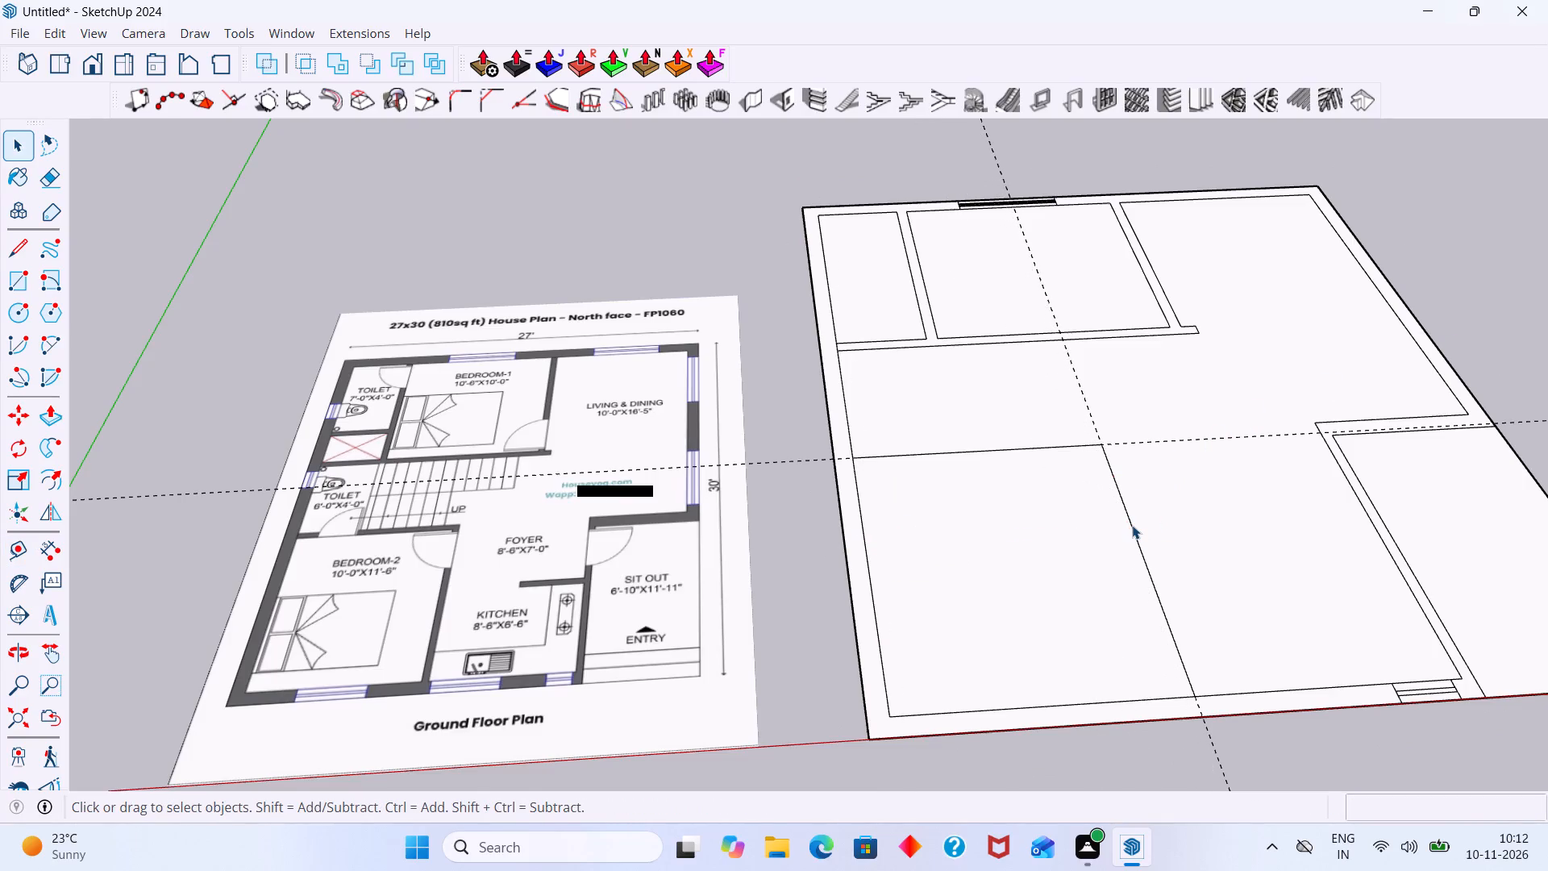
# Open the floor plan group for editing.
pyautogui.click(1132, 525)
pyautogui.doubleClick(1132, 525)
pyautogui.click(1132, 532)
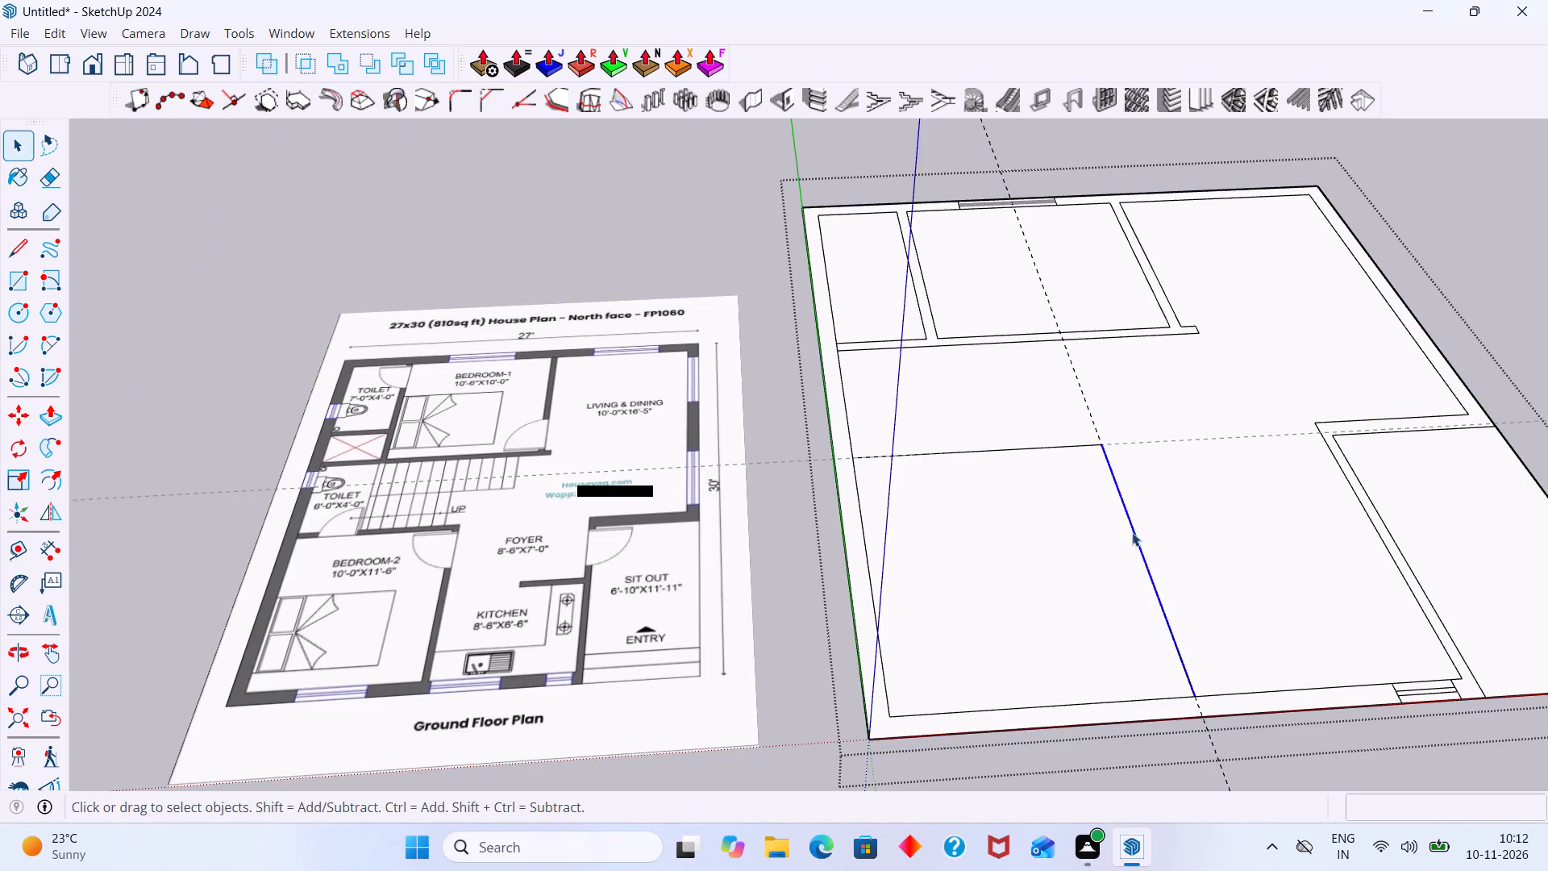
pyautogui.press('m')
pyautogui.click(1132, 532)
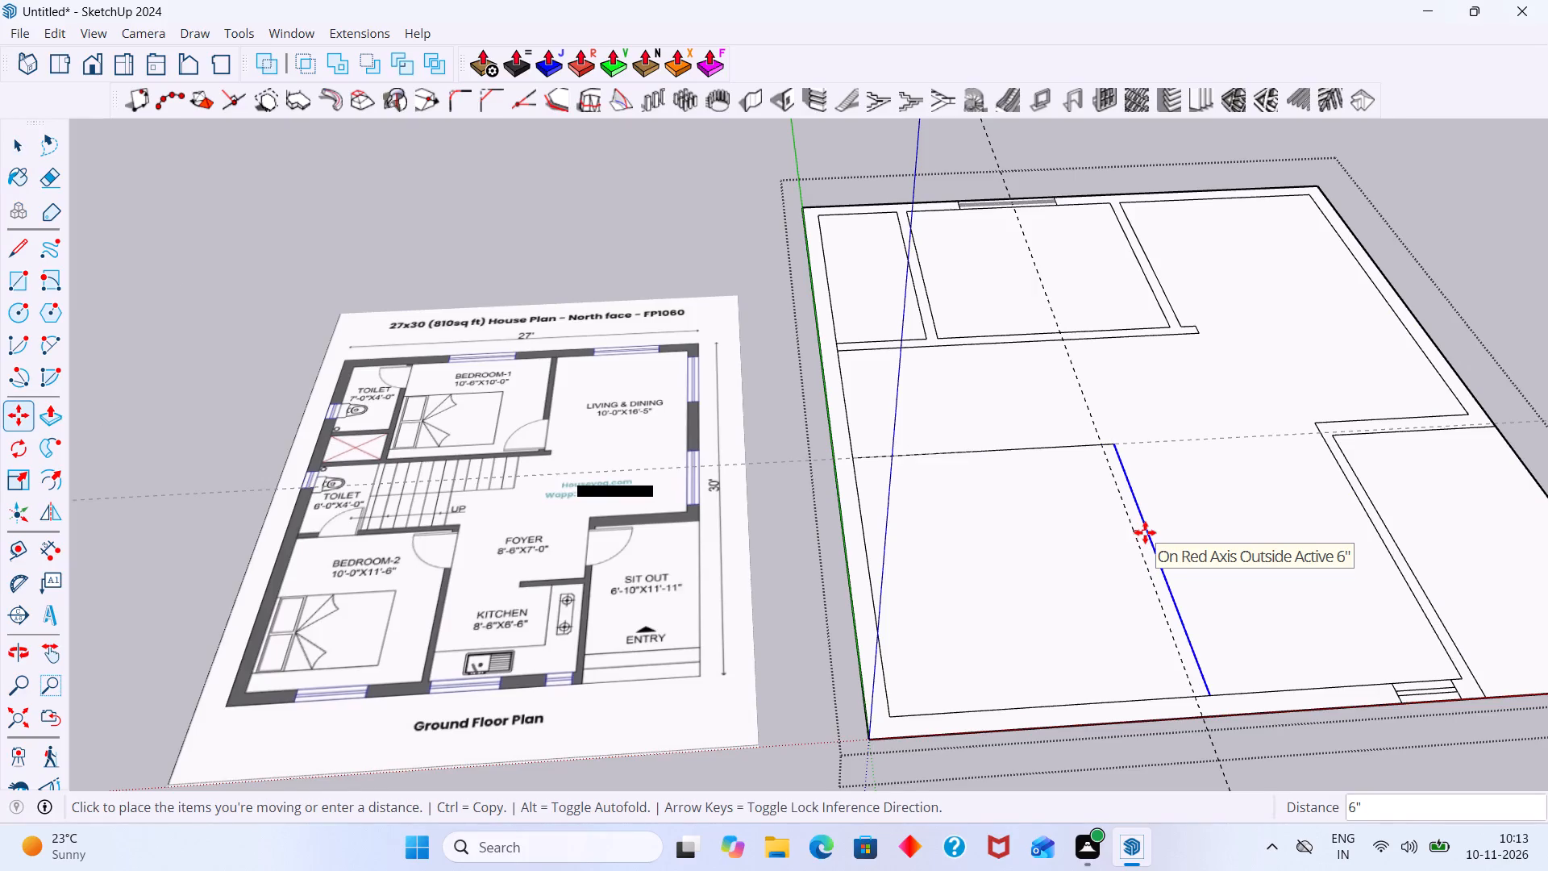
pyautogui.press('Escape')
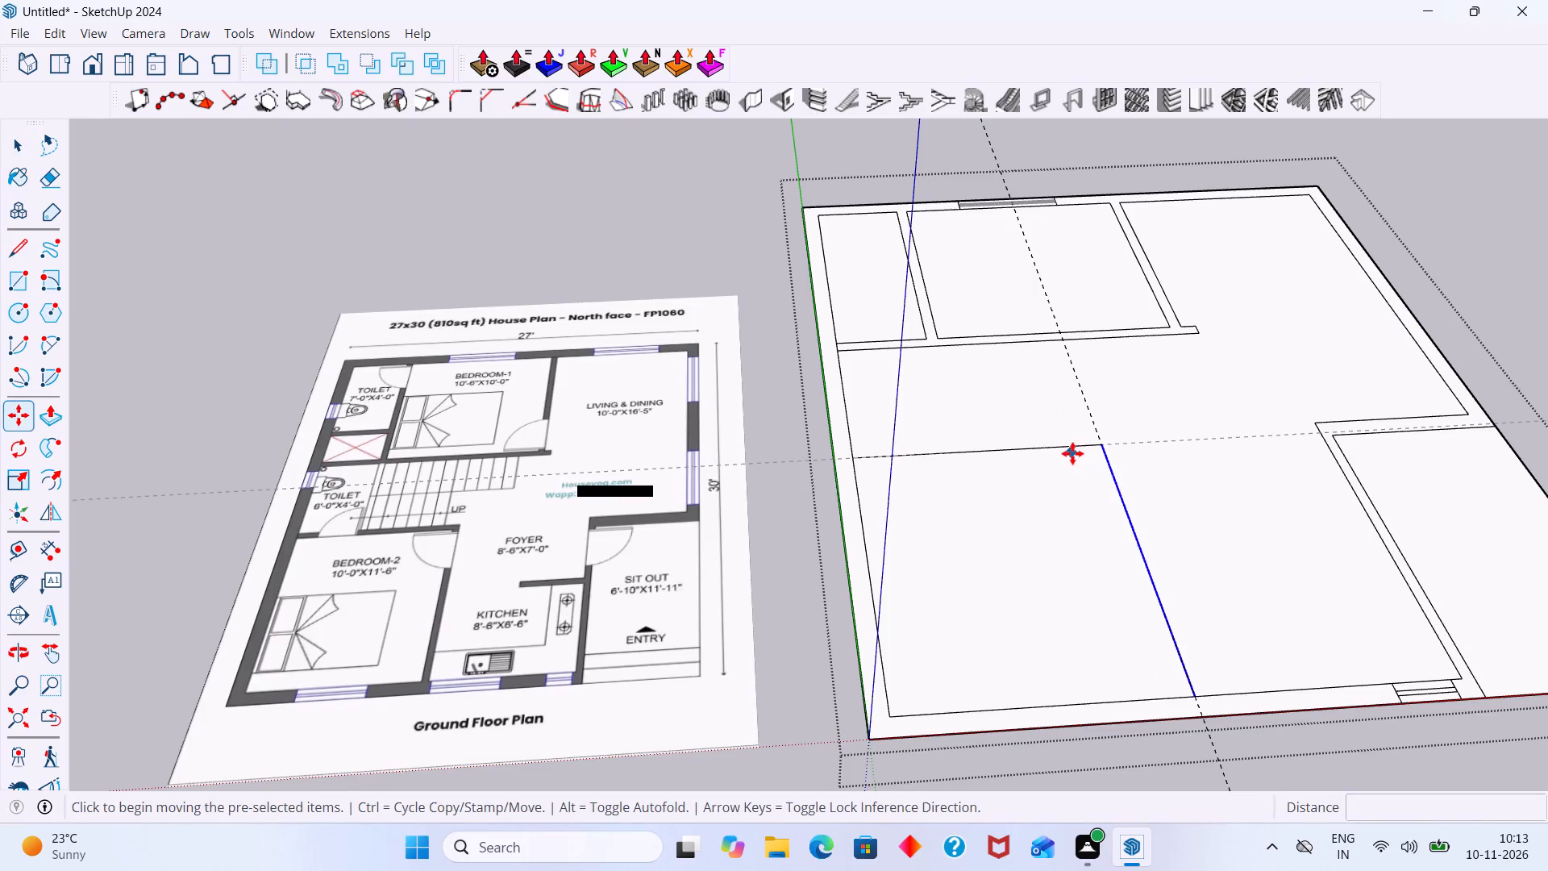
# Move Bedroom-2's crosswise boundary line 6" away from the front wall, toward the staircase area, and leave the group.
pyautogui.press('space')
pyautogui.click(1065, 446)
pyautogui.press('m')
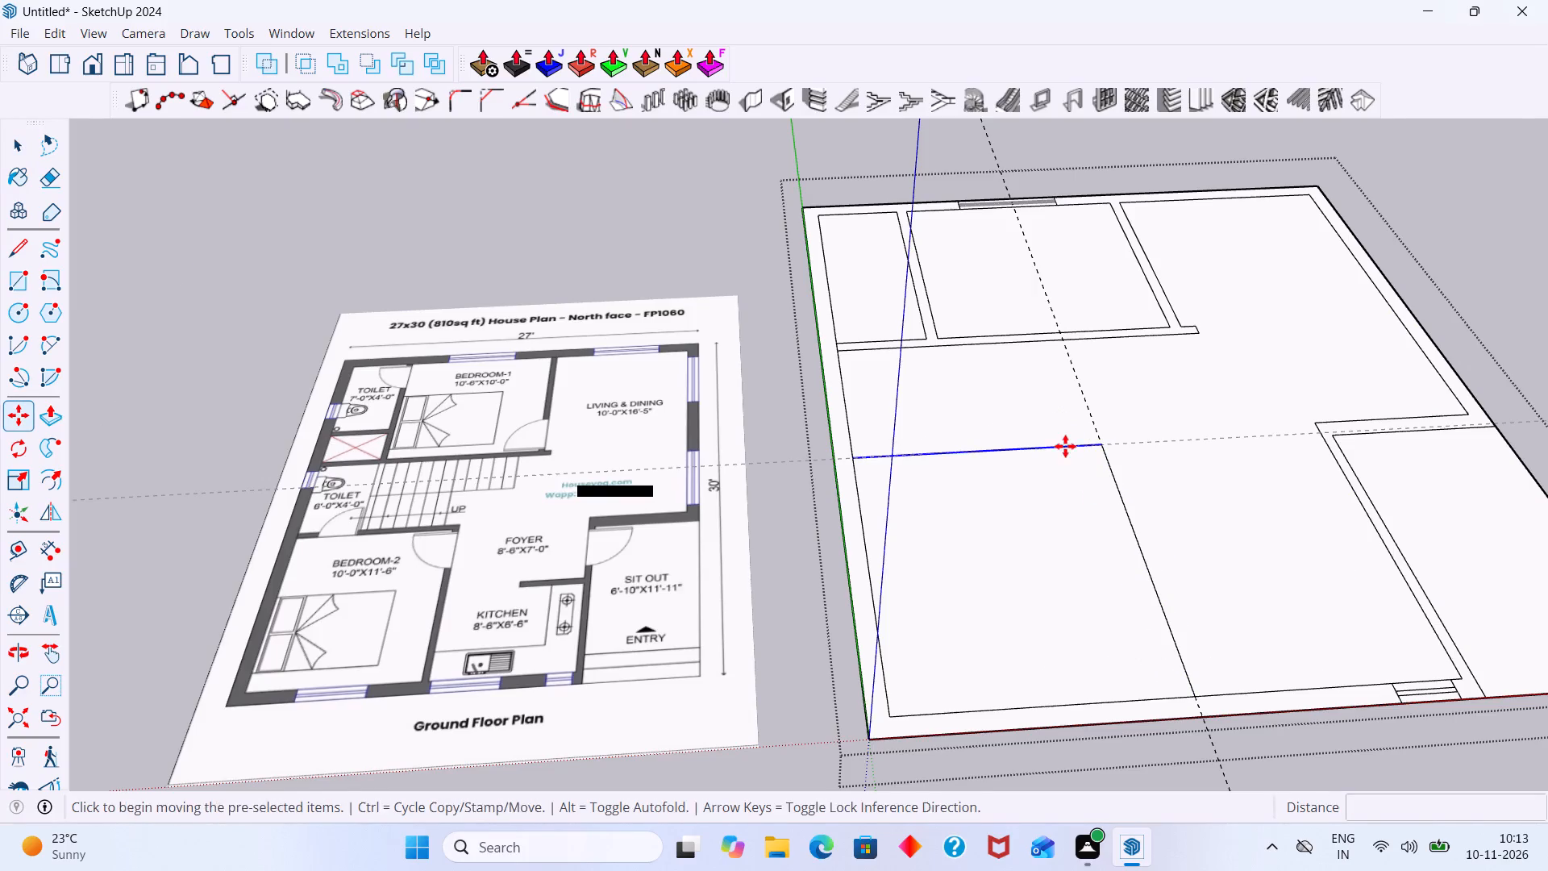
pyautogui.click(1065, 446)
pyautogui.doubleClick(1065, 433)
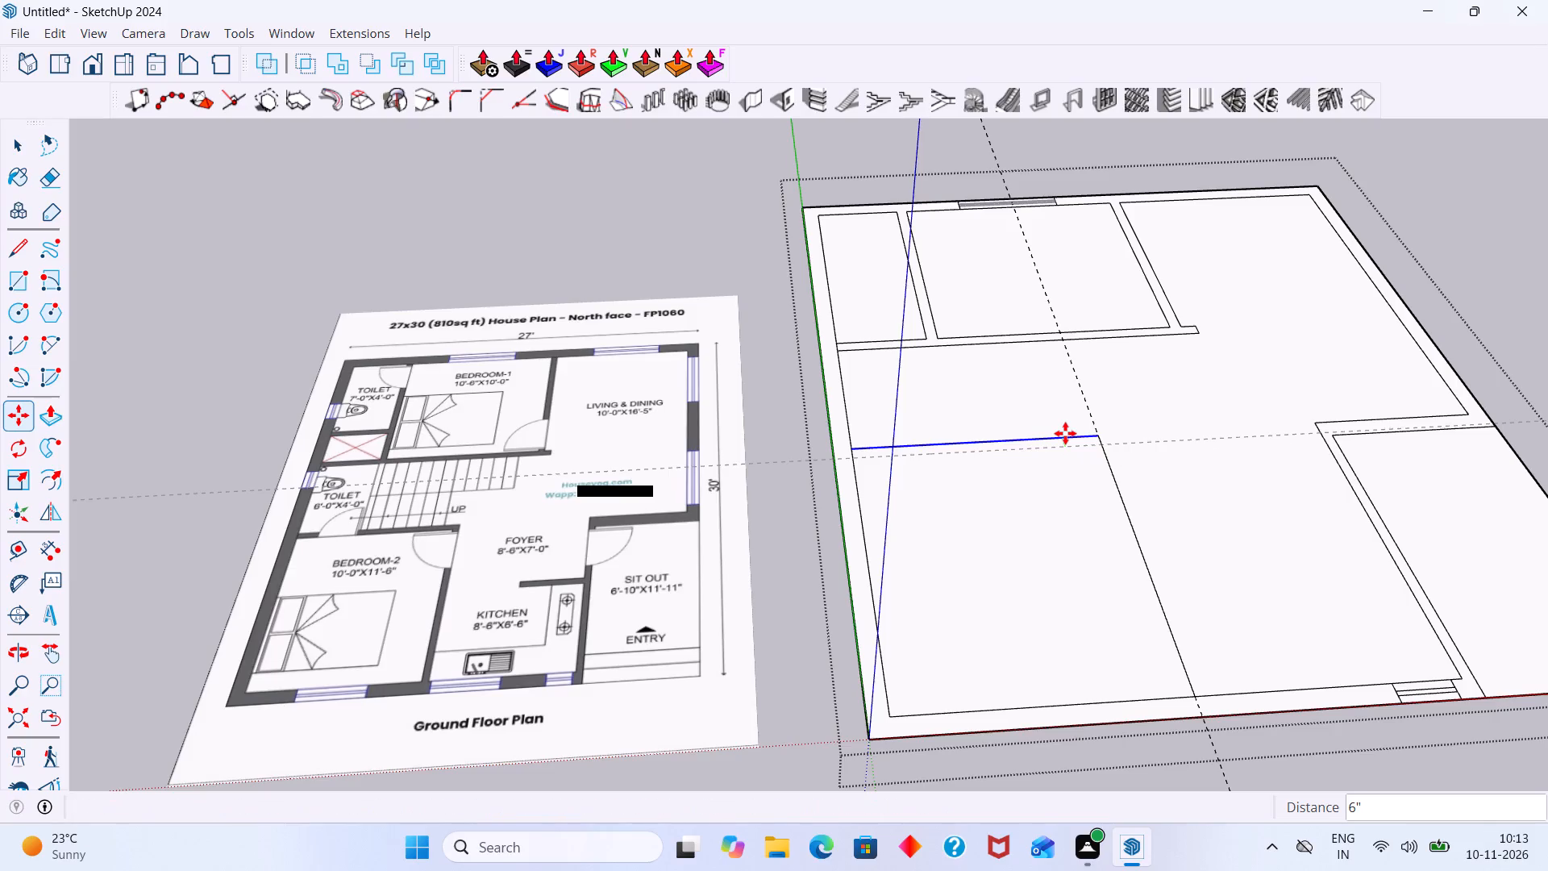
pyautogui.press('space')
pyautogui.scroll(-4, 1013, 440)
pyautogui.click(1359, 335)
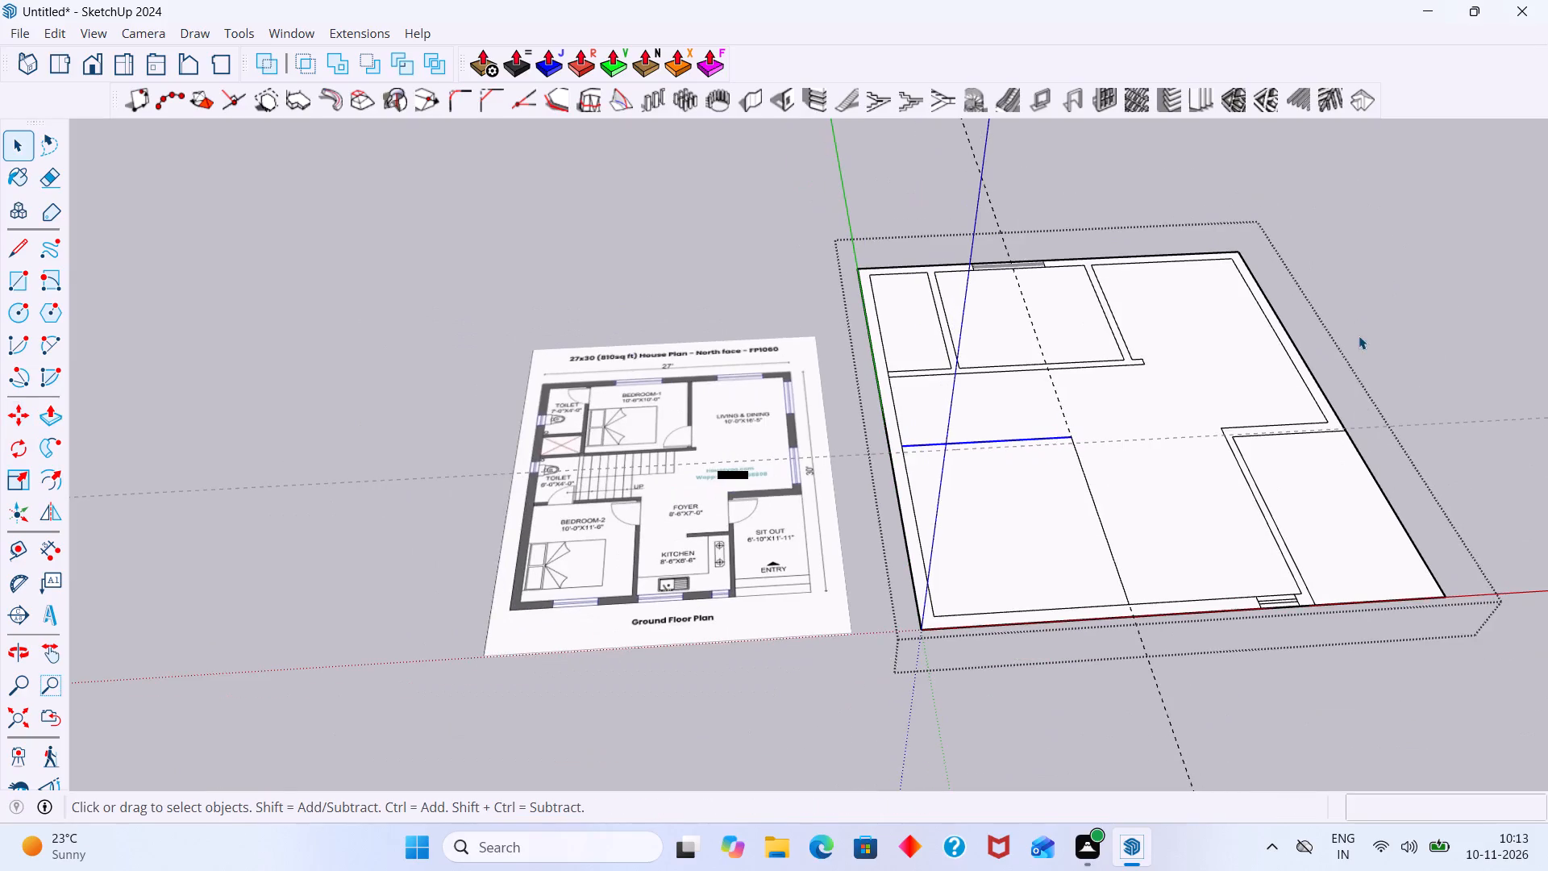
# Measure the staircase area's depth along the outer wall, from the Bedroom-1 and toilet partition to Bedroom-2's crosswise line.
pyautogui.scroll(5, 1017, 411)
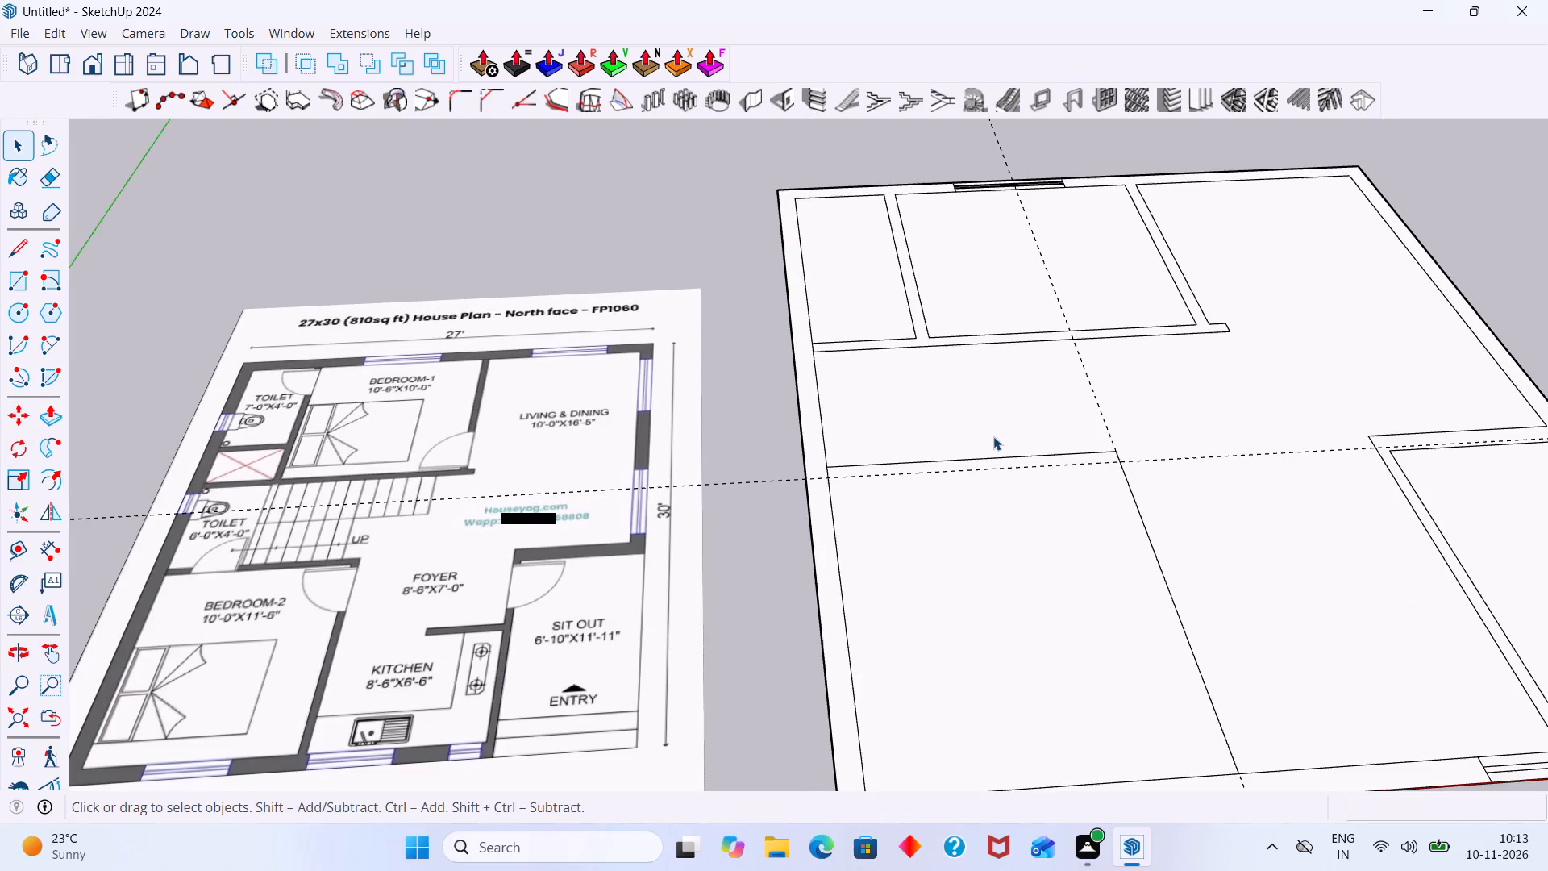
pyautogui.press('t')
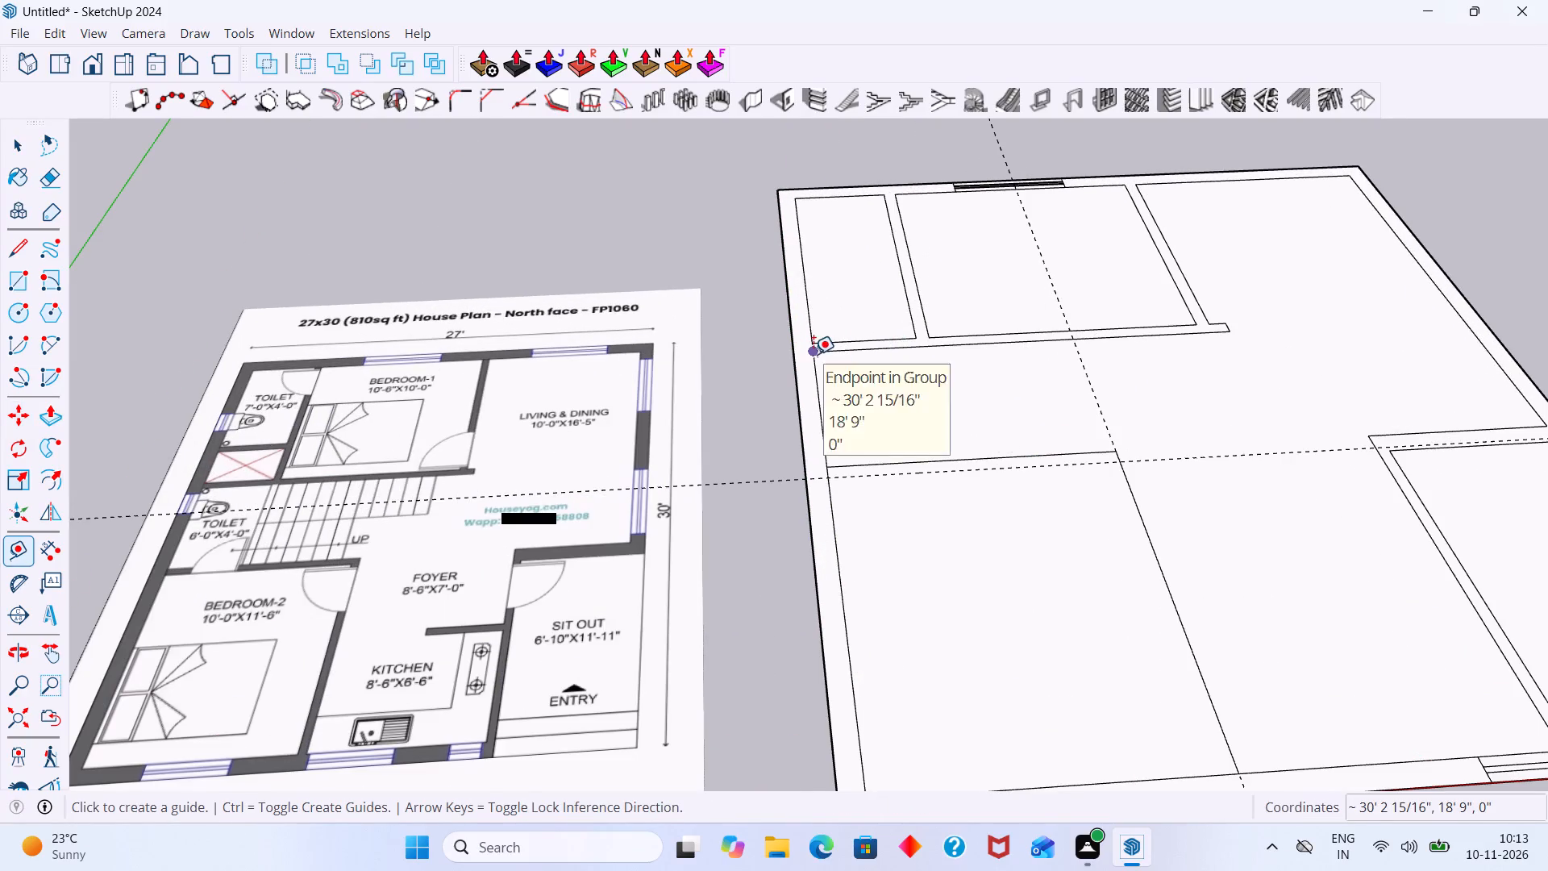
pyautogui.click(814, 353)
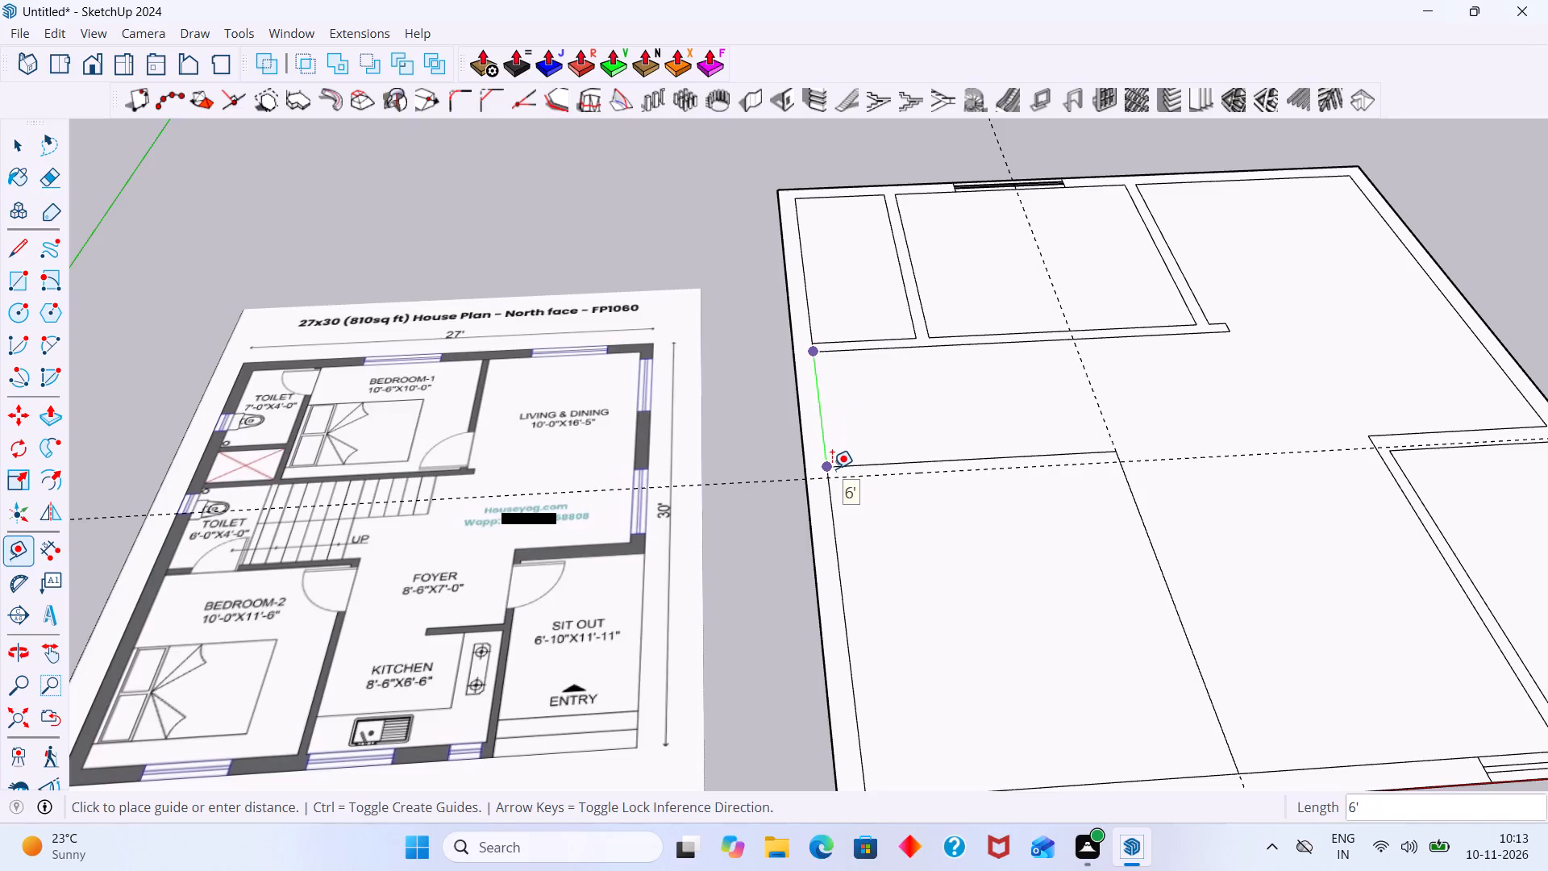
pyautogui.press('space')
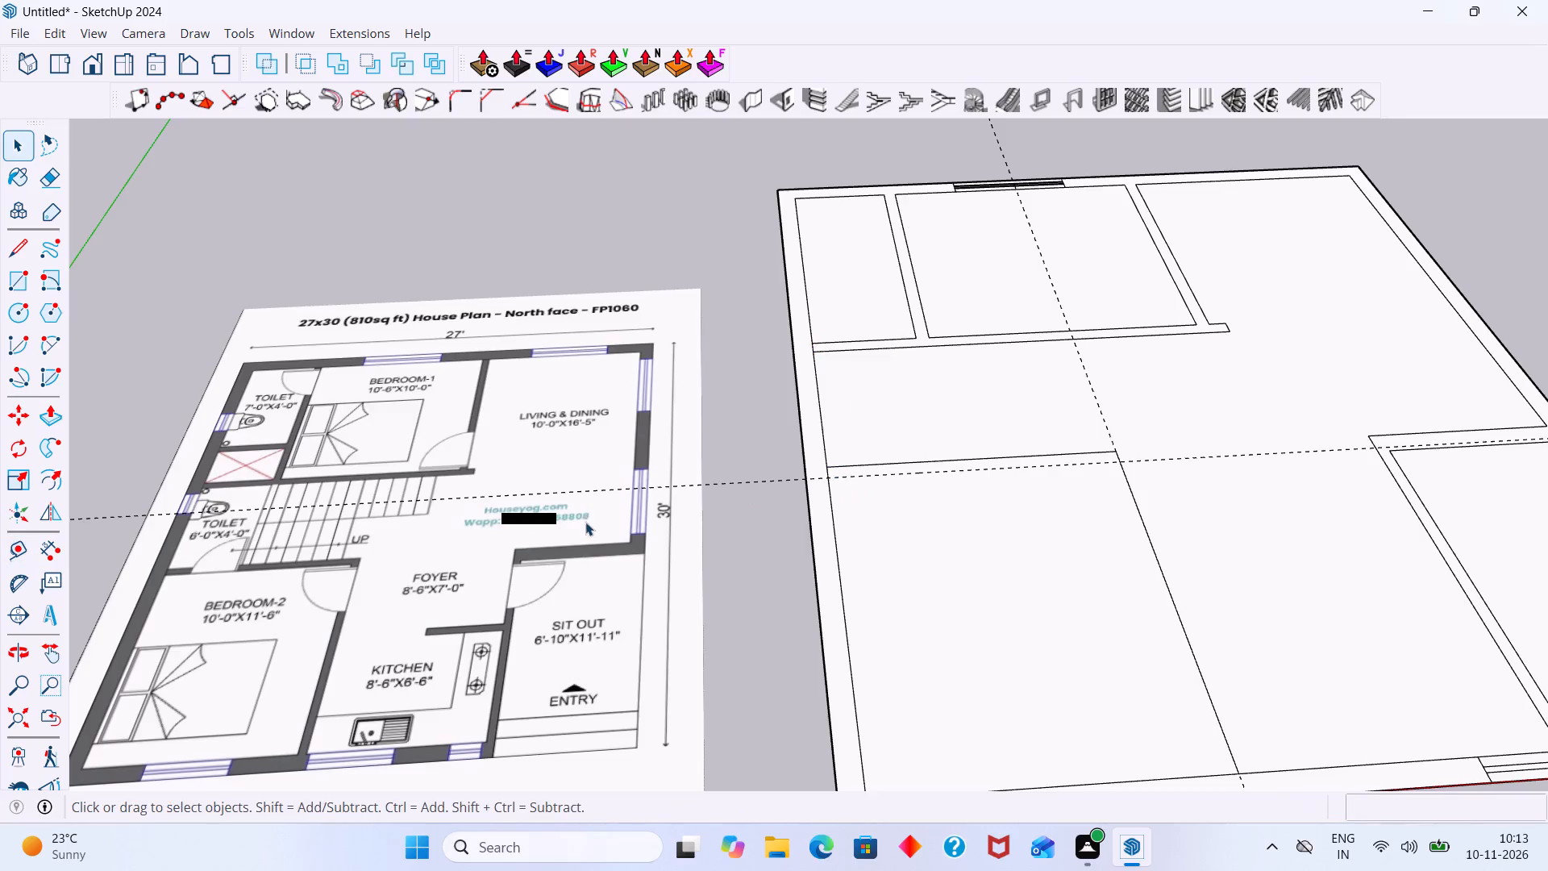
pyautogui.moveTo(609, 527); pyautogui.dragTo(661, 529, button='middle')
pyautogui.scroll(-2, 661, 527)
pyautogui.keyDown('shift'); pyautogui.moveTo(662, 523); pyautogui.dragTo(691, 478, button='middle'); pyautogui.keyUp('shift')
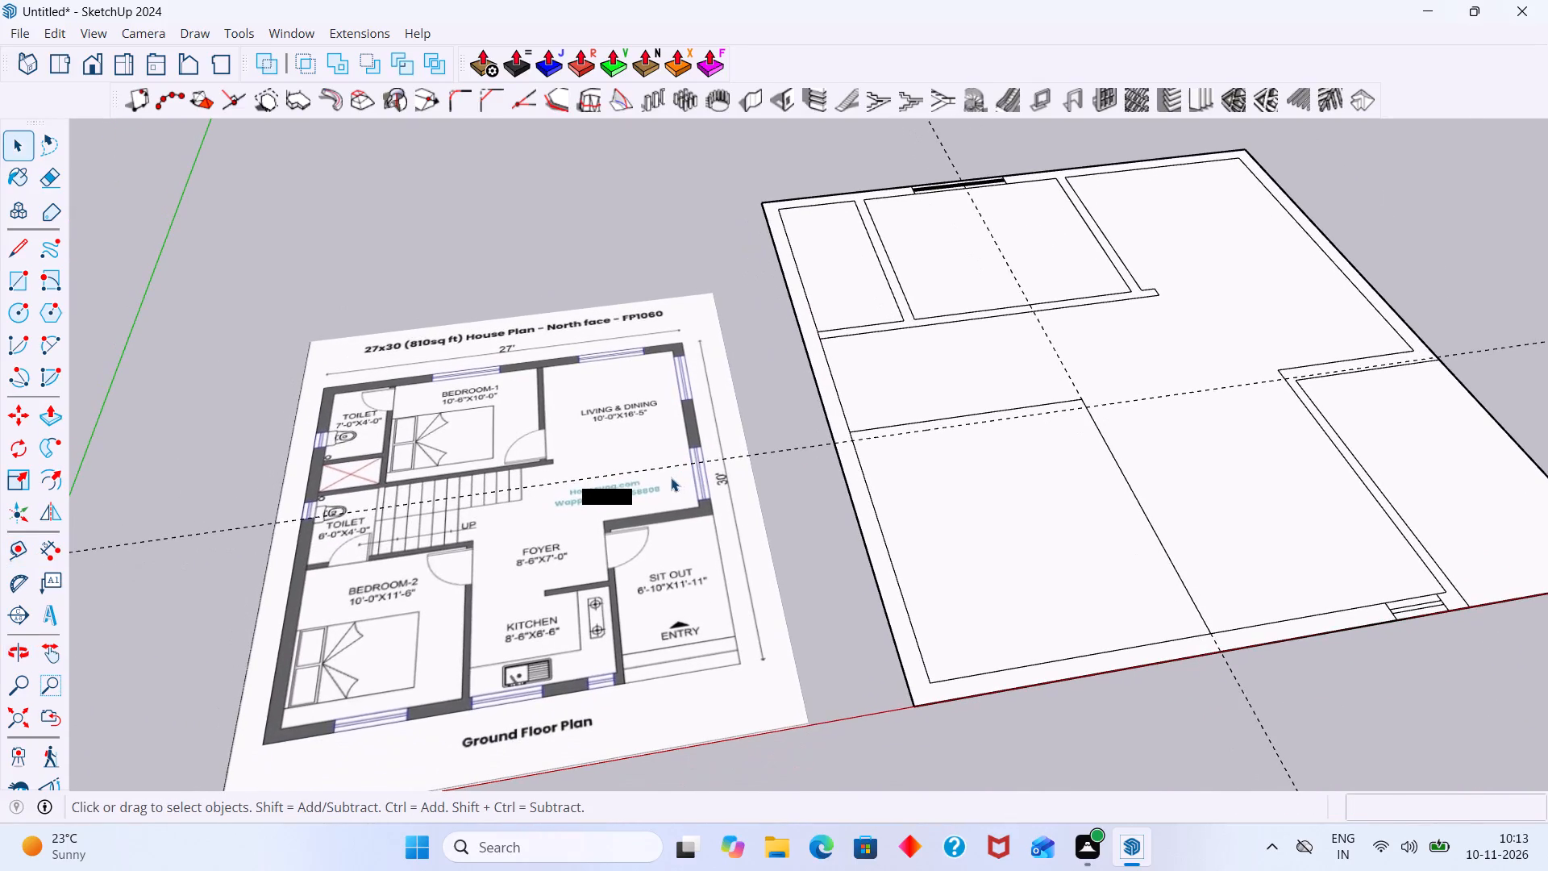
pyautogui.scroll(2, 866, 388)
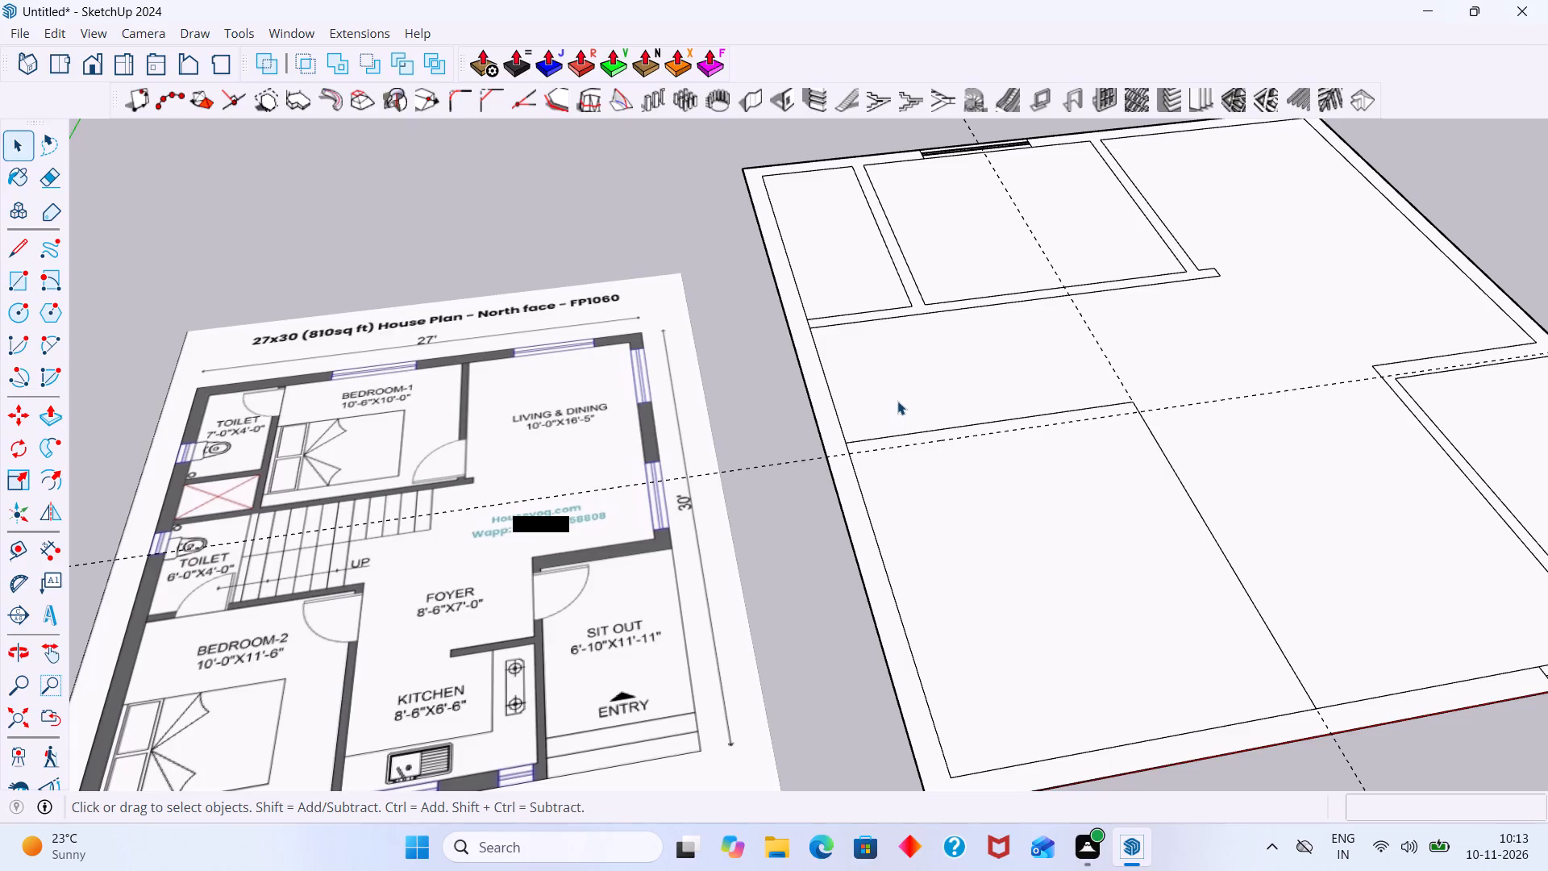
pyautogui.press('t')
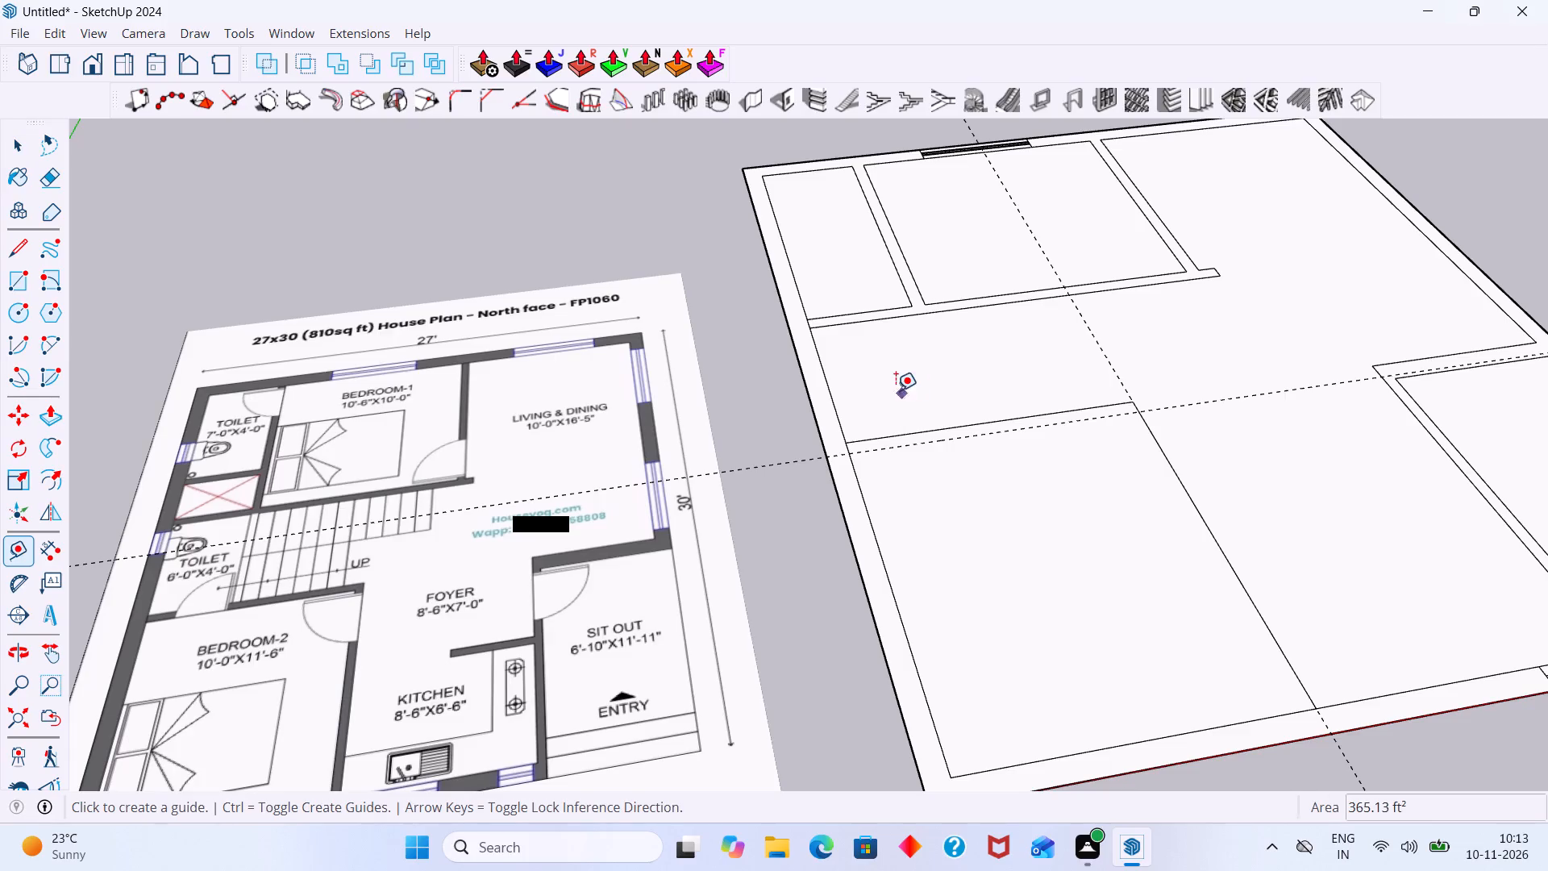
pyautogui.click(814, 325)
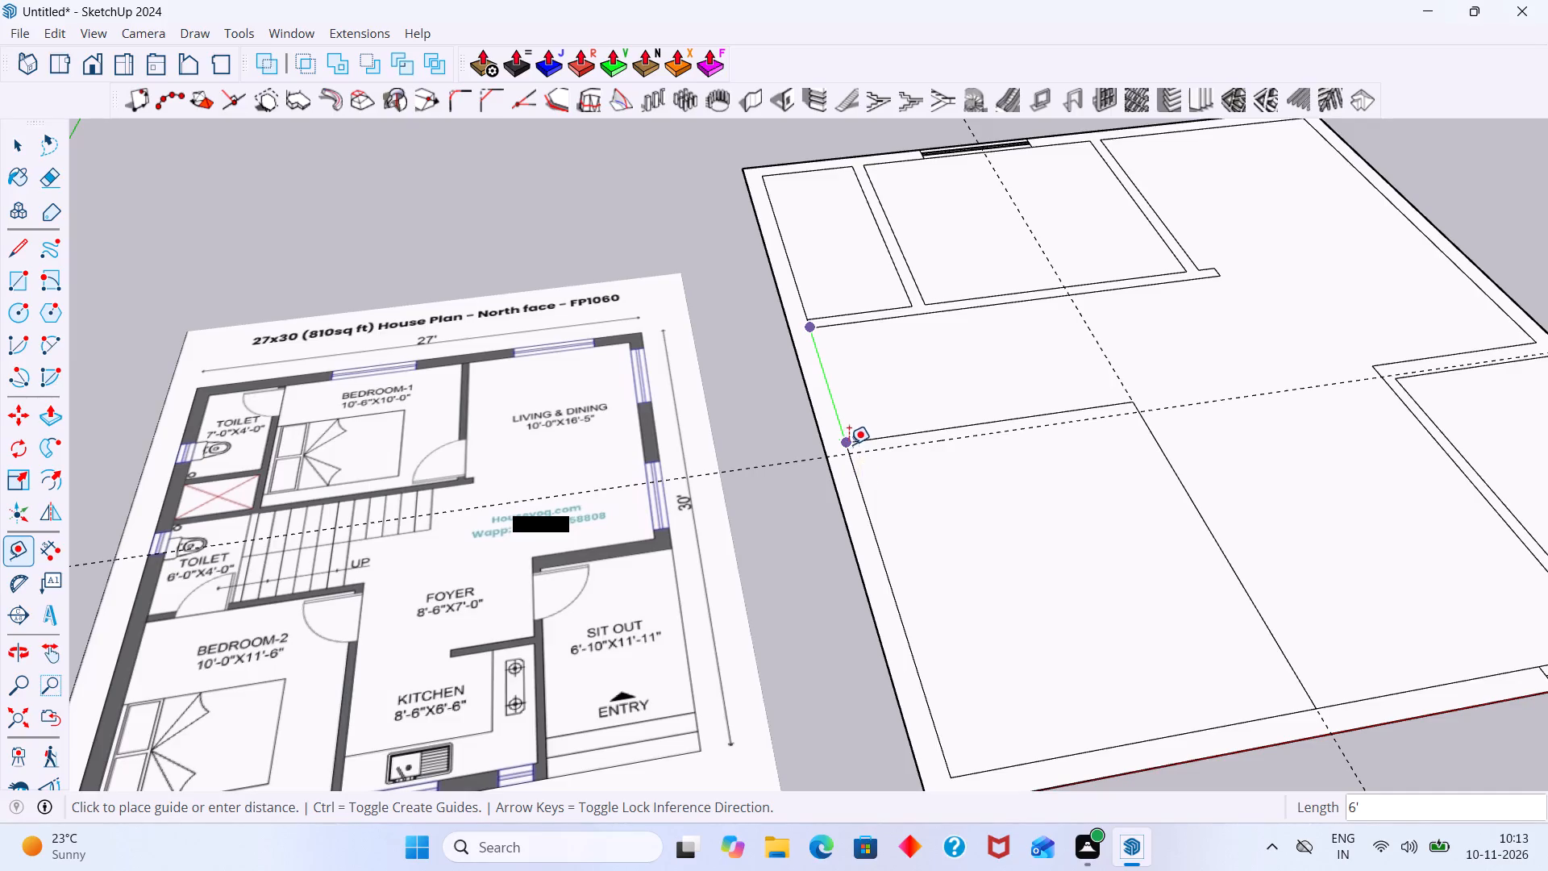
pyautogui.press('space')
pyautogui.scroll(-3, 862, 421)
pyautogui.scroll(2, 880, 441)
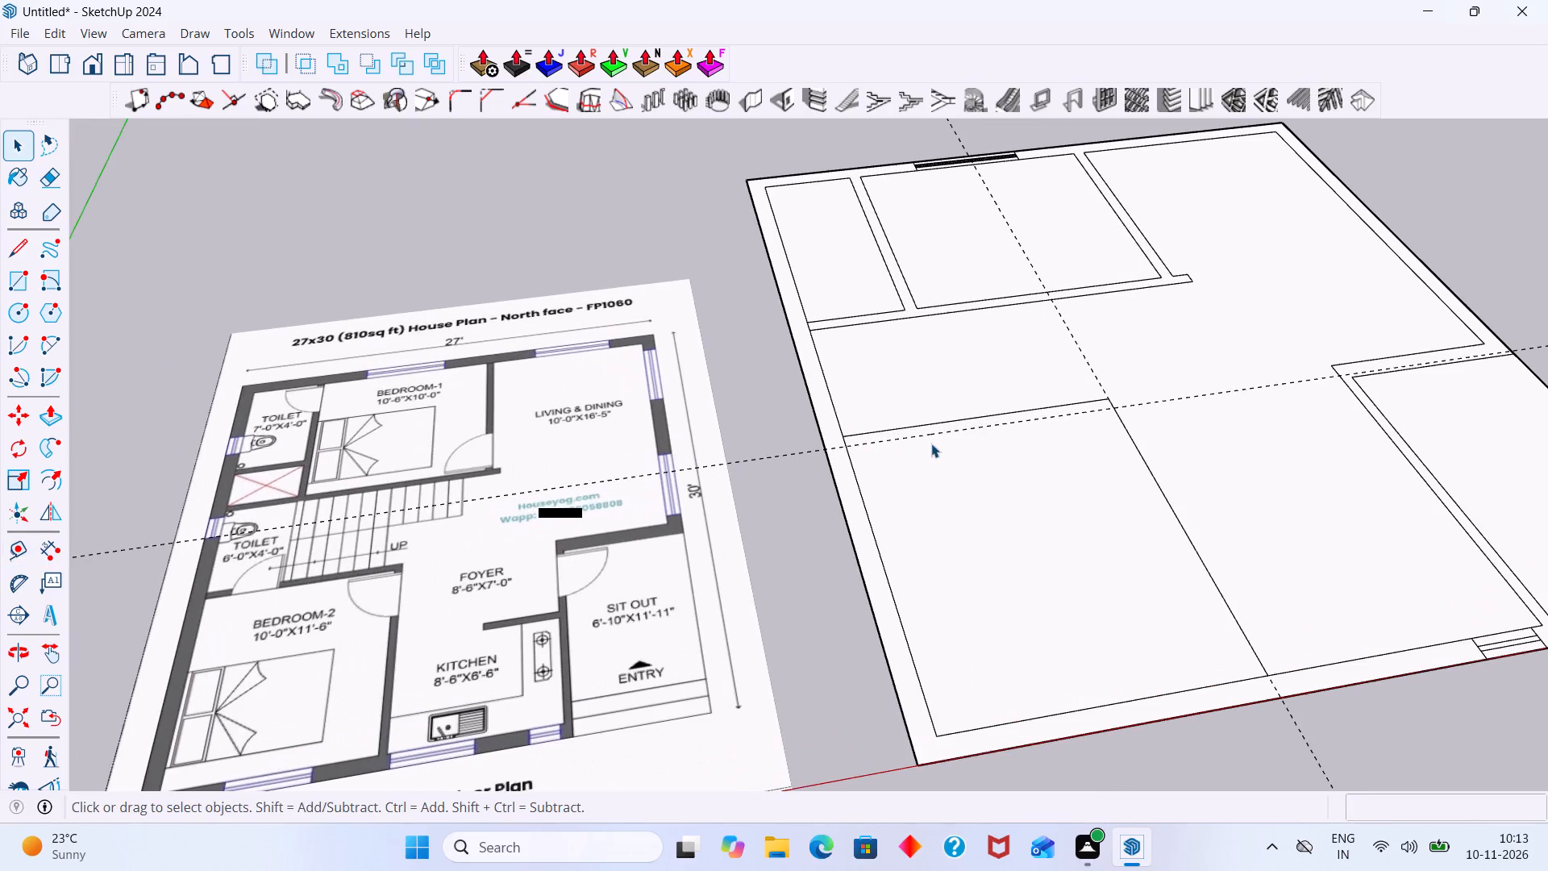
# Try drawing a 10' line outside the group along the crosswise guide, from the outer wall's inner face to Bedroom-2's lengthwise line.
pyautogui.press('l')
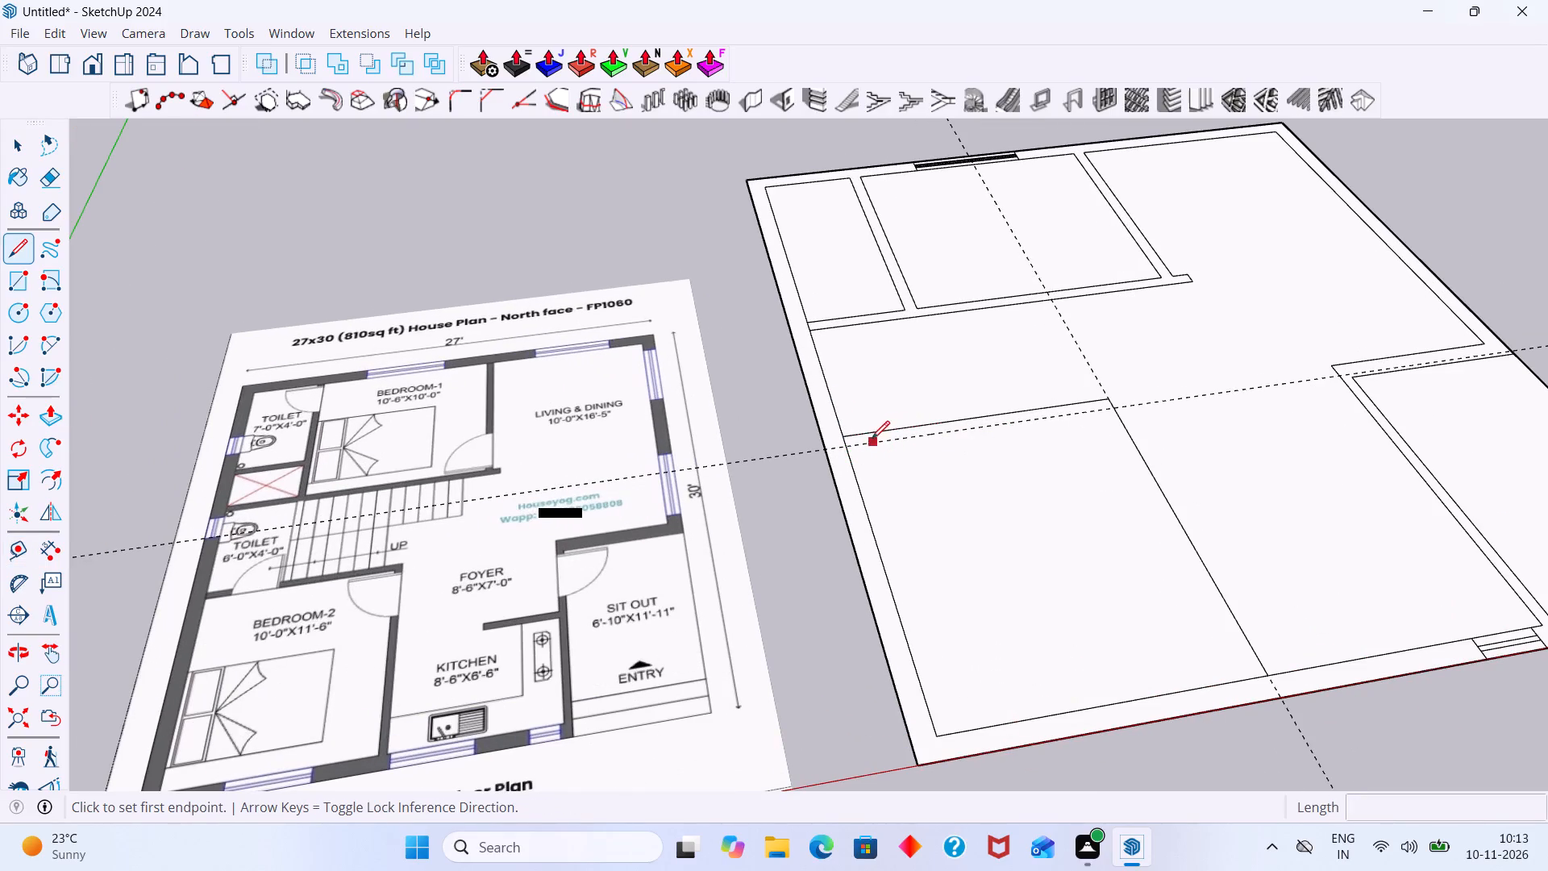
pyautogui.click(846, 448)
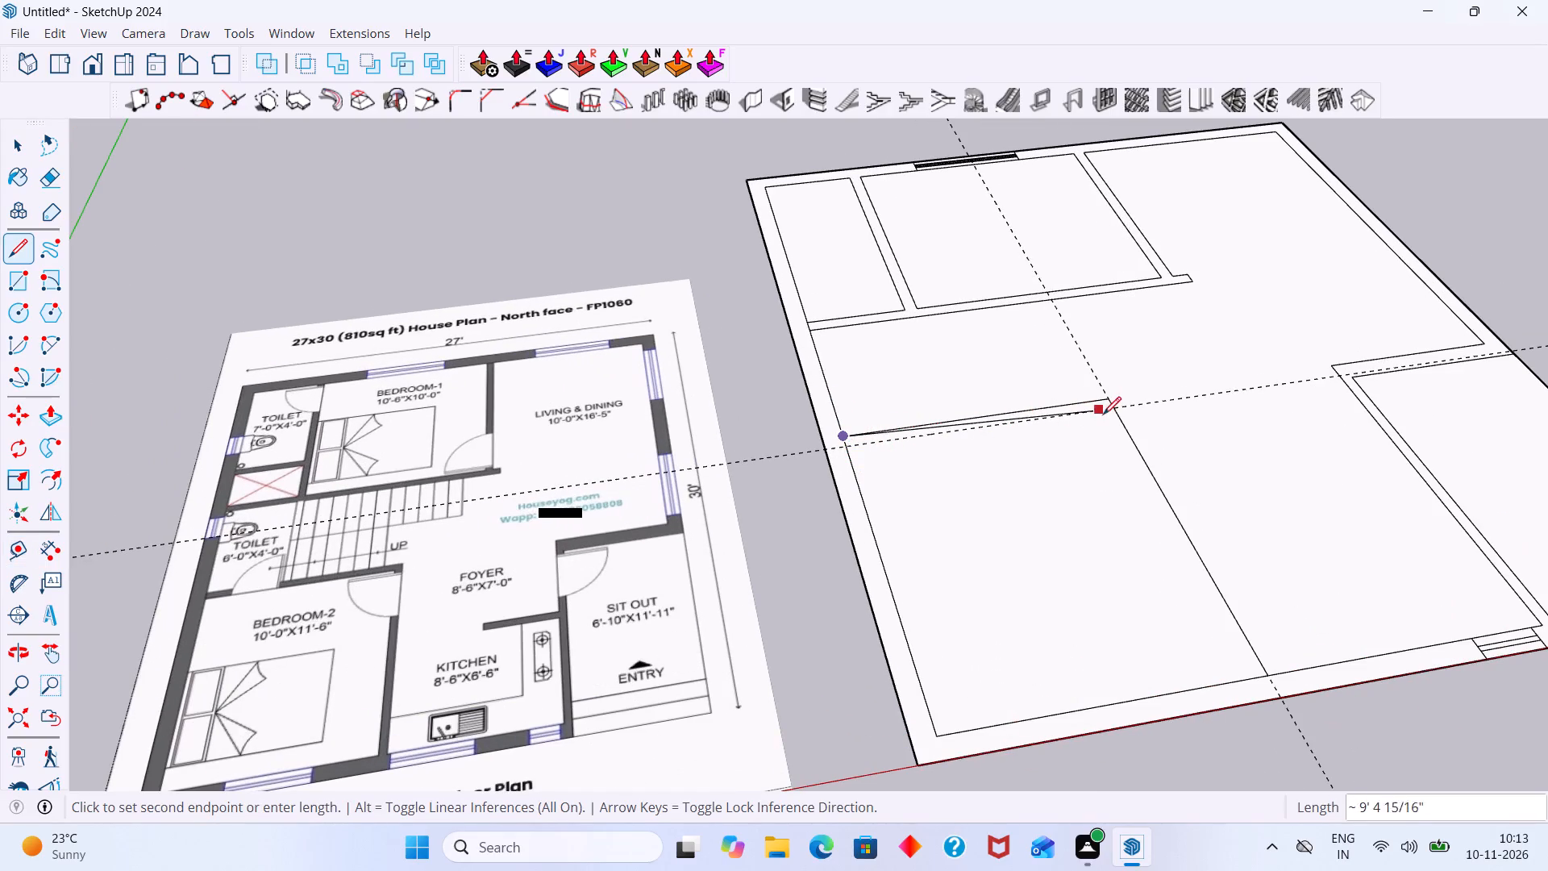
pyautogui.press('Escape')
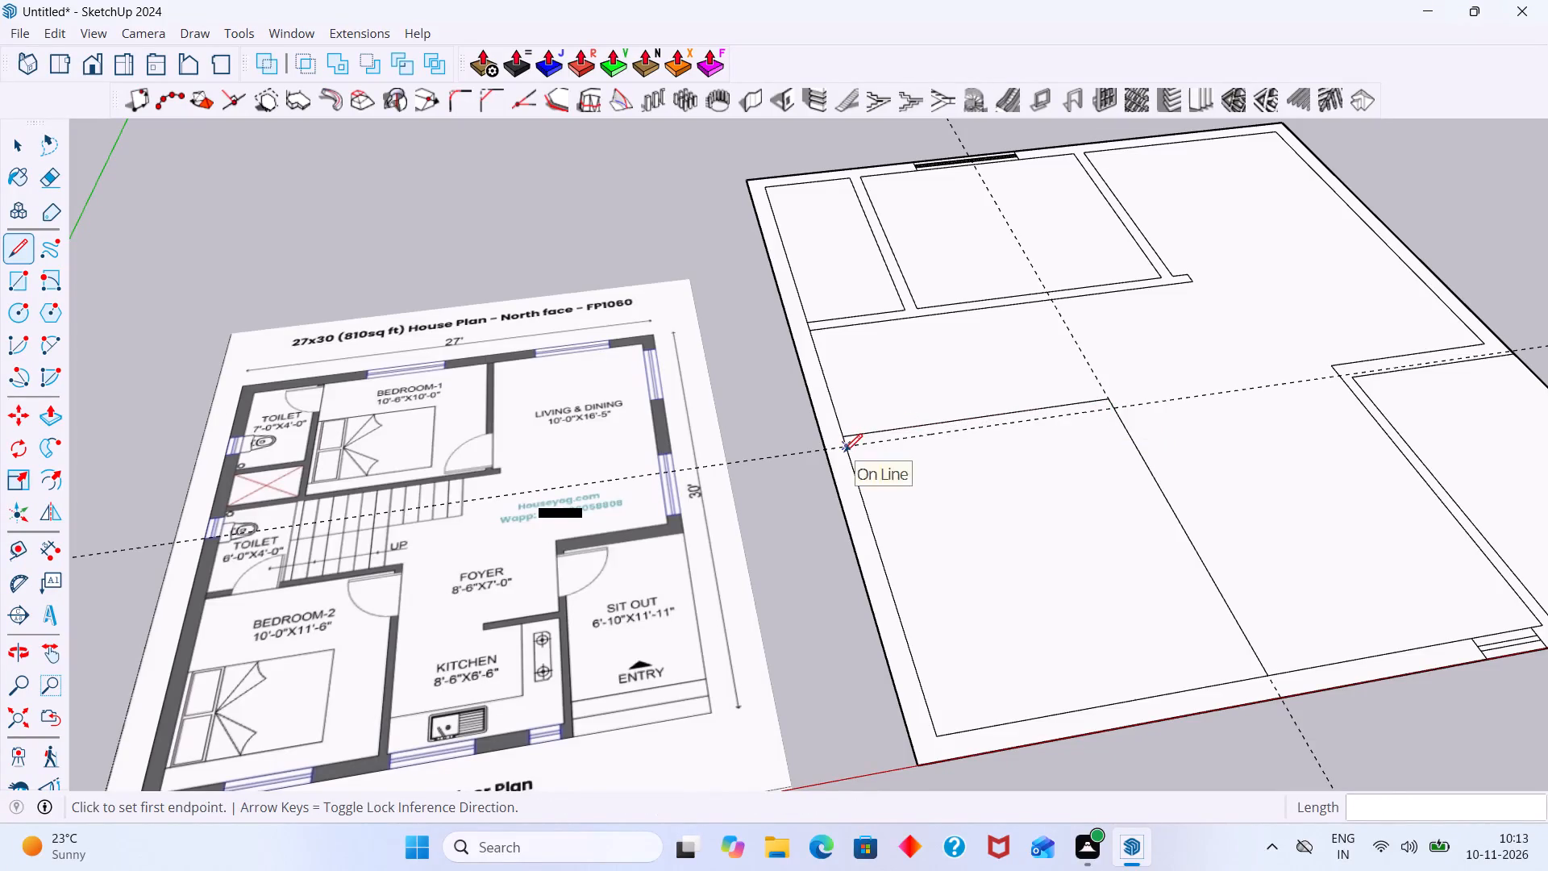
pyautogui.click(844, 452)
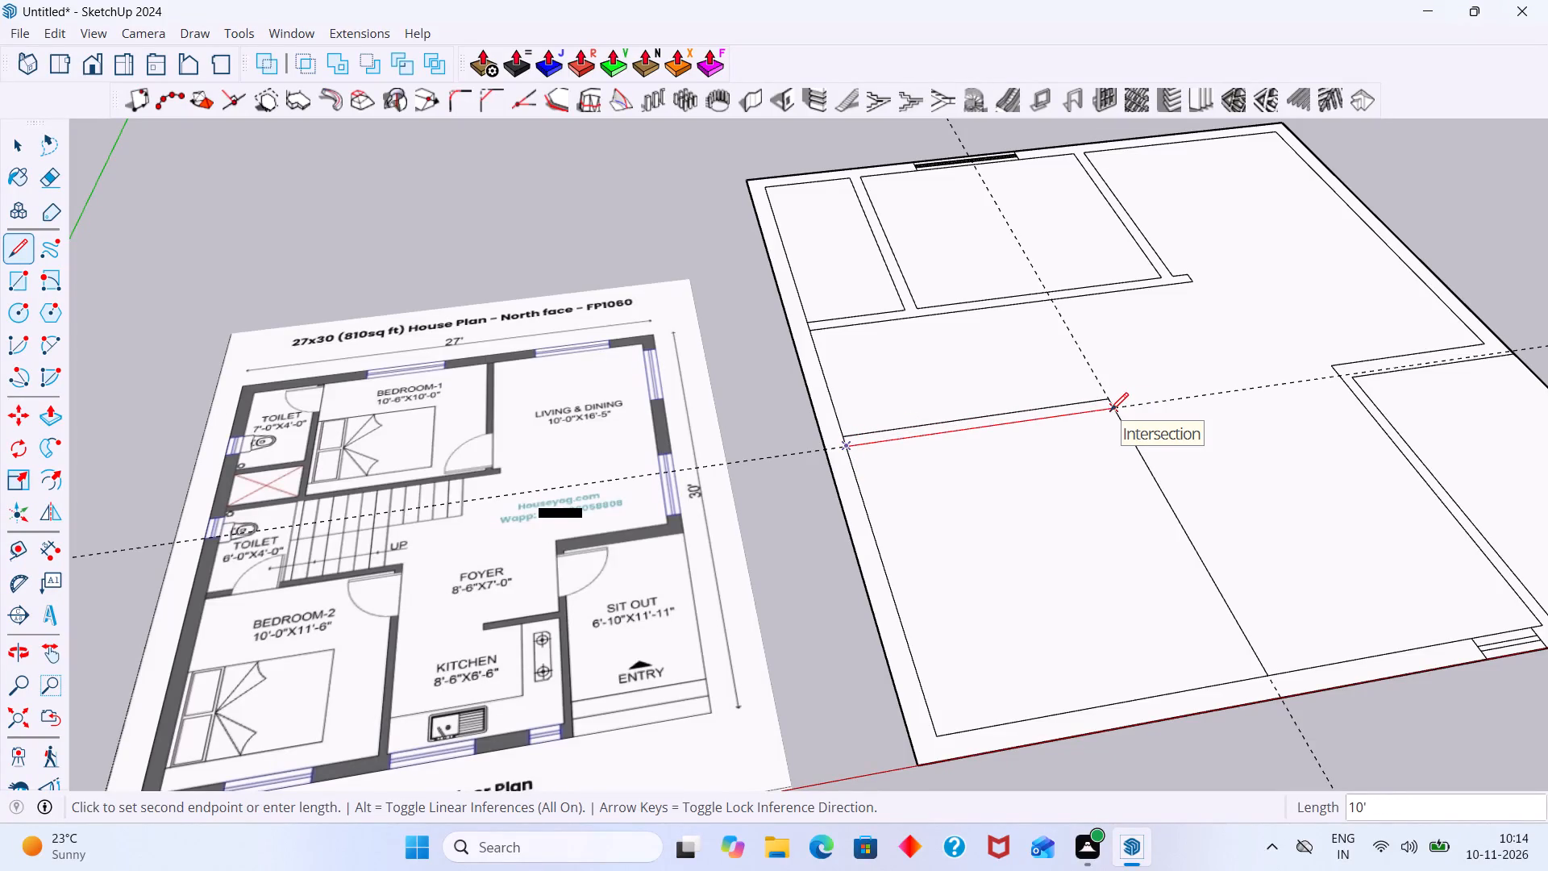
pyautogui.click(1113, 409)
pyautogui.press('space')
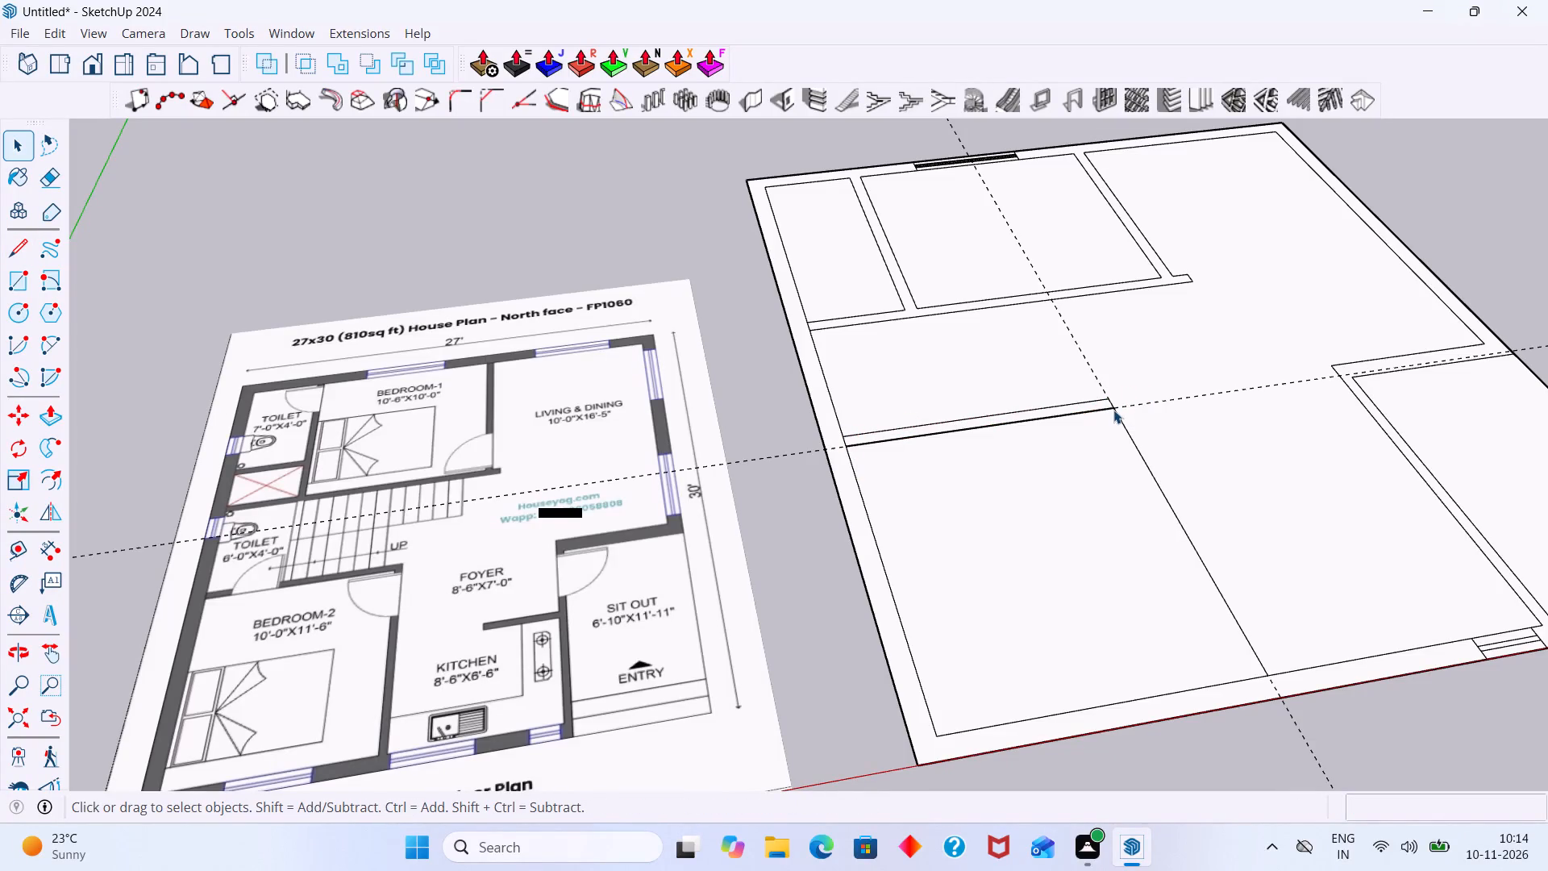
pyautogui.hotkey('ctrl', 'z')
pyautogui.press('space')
# Delete the crosswise guide beside Bedroom-2's boundary line.
pyautogui.click(1142, 402)
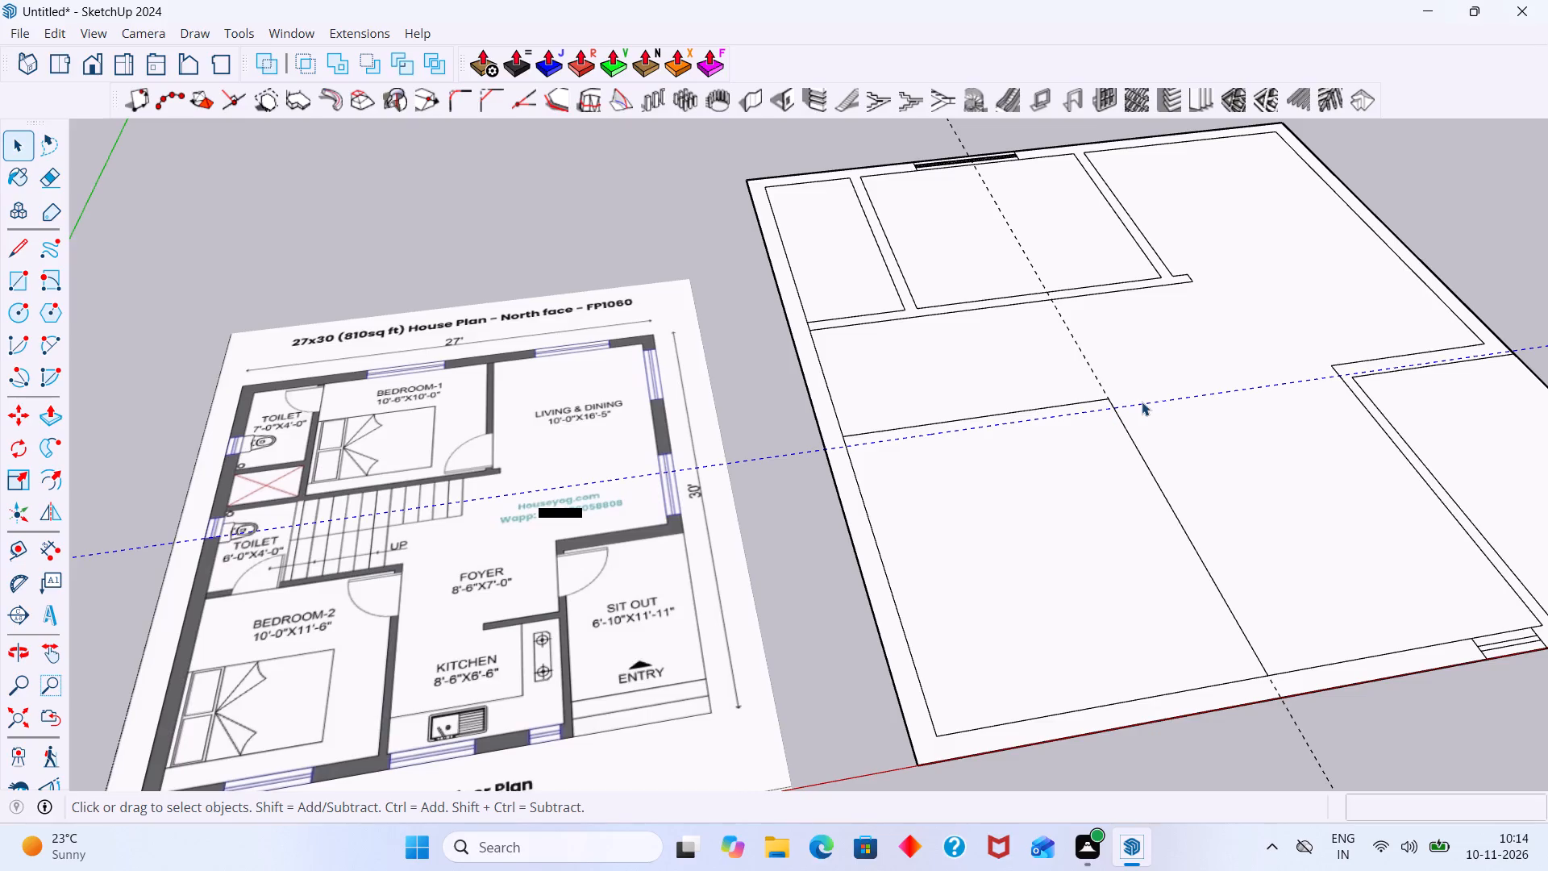
pyautogui.press('BackSpace')
pyautogui.press('Delete')
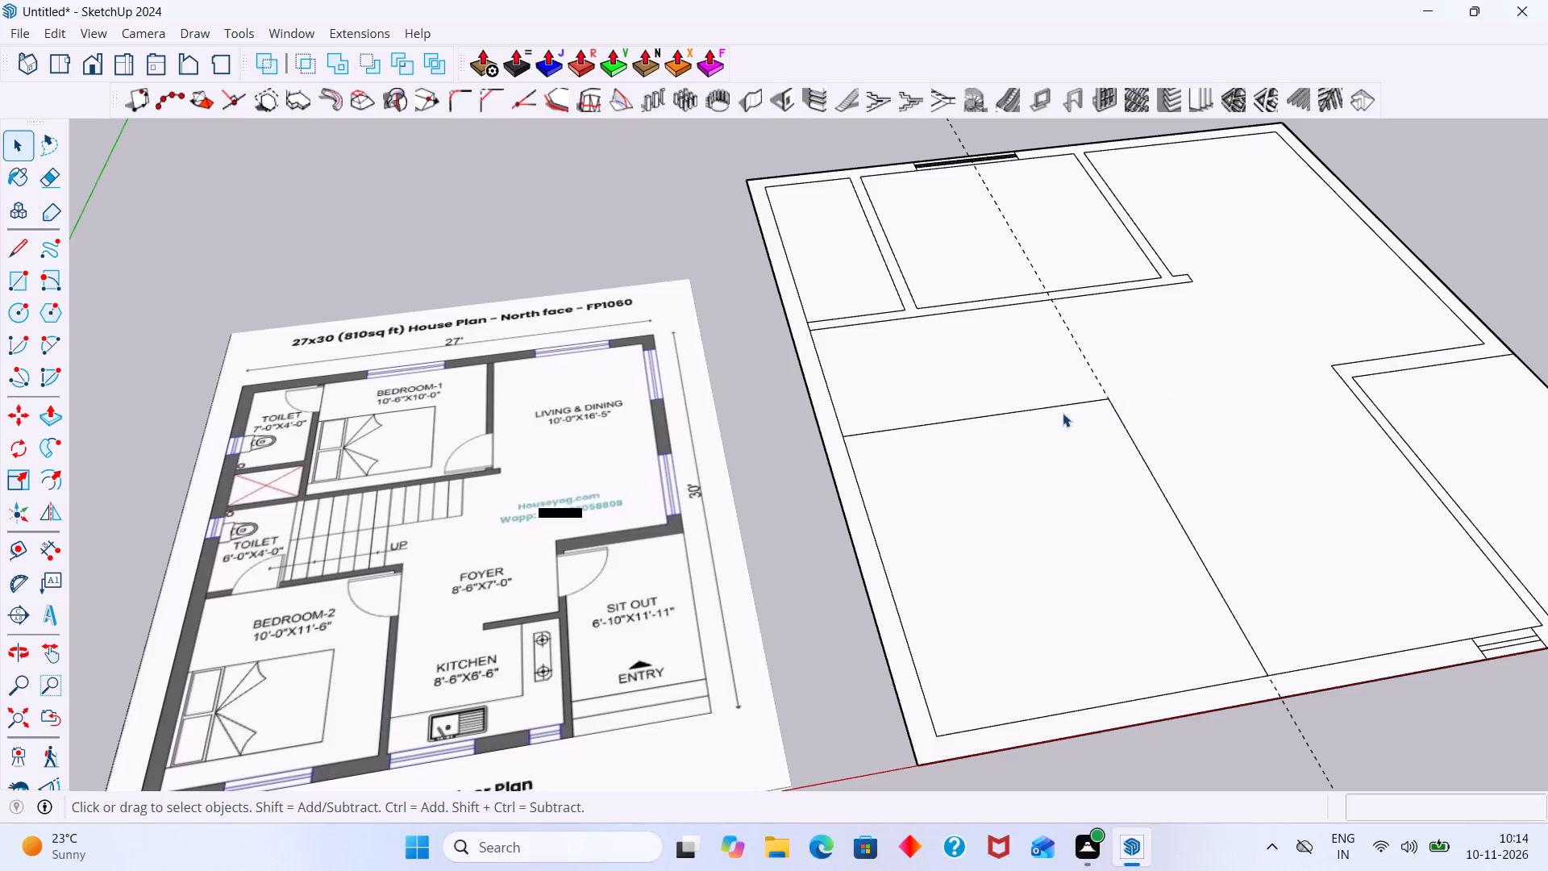
# Measure Bedroom-2's length along the outer wall, from its crosswise line to the front wall's inner face.
pyautogui.press('t')
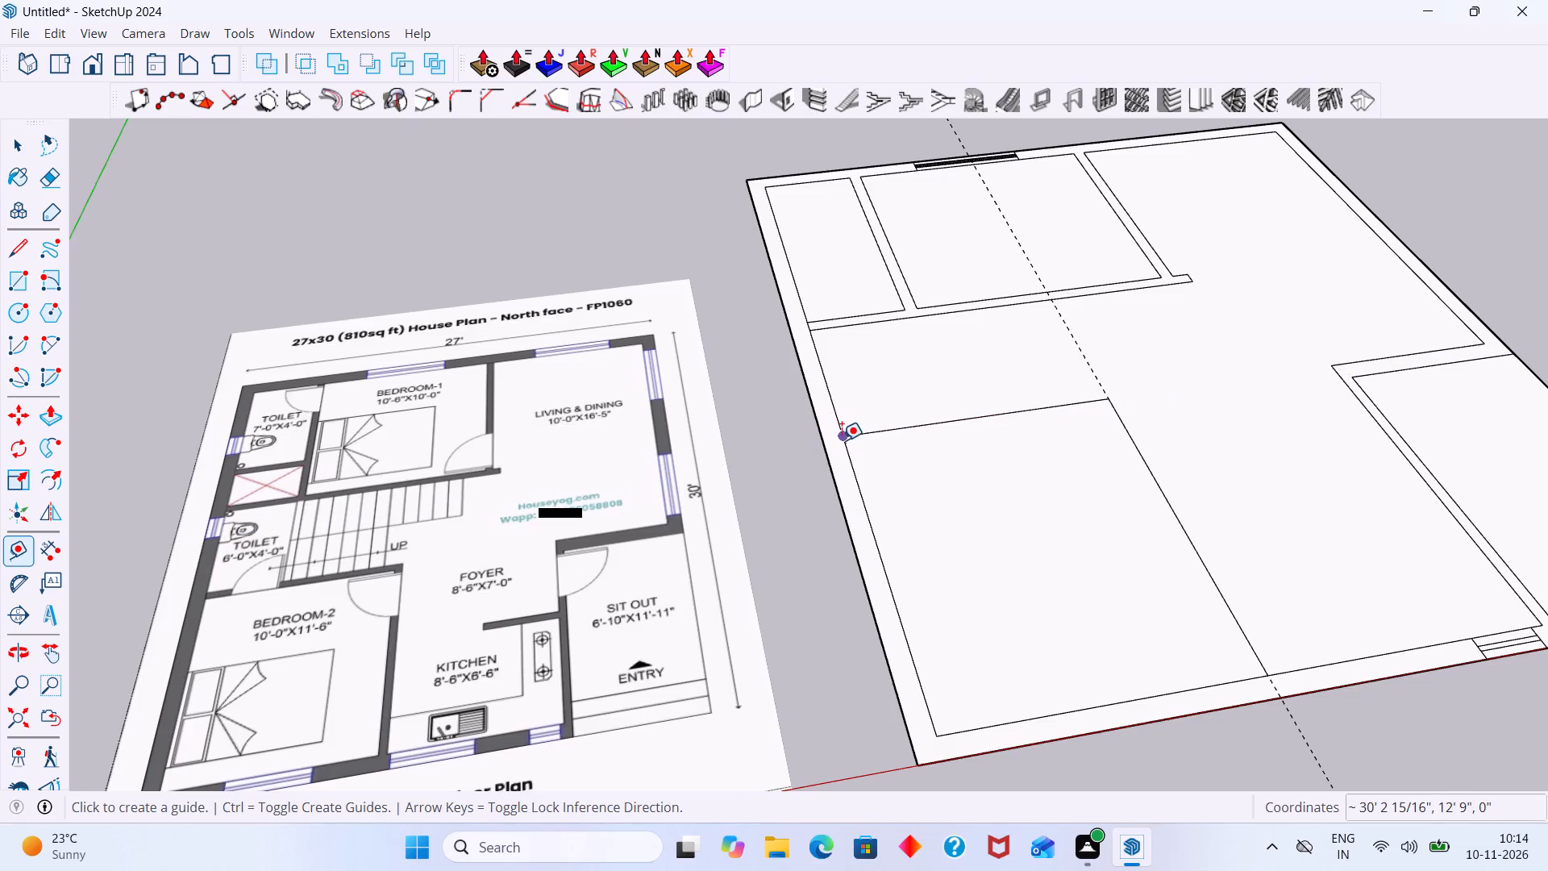
pyautogui.click(841, 438)
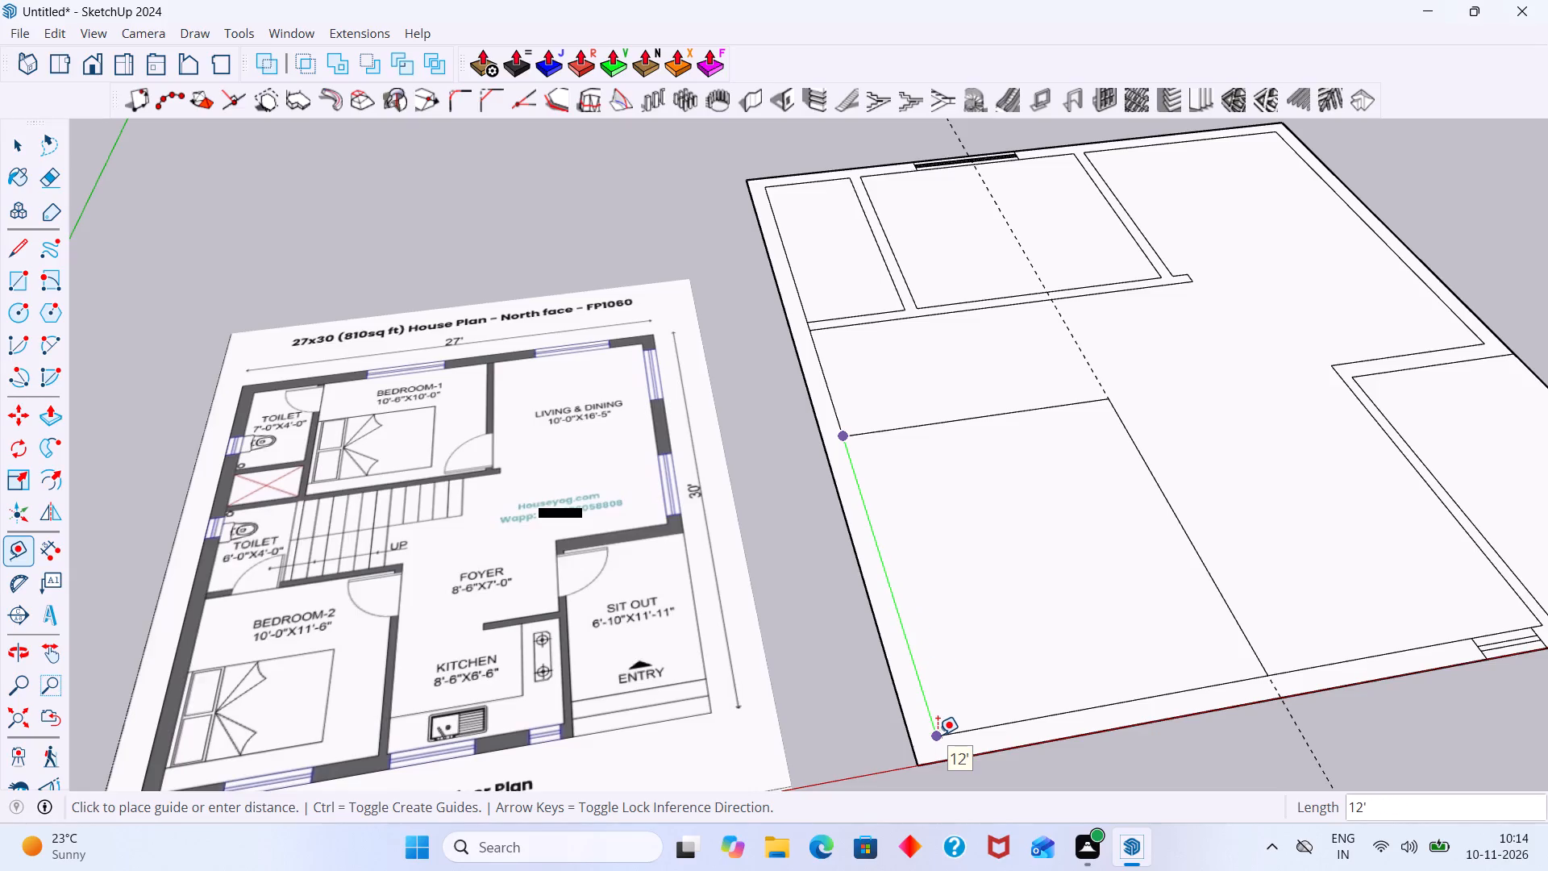
pyautogui.press('space')
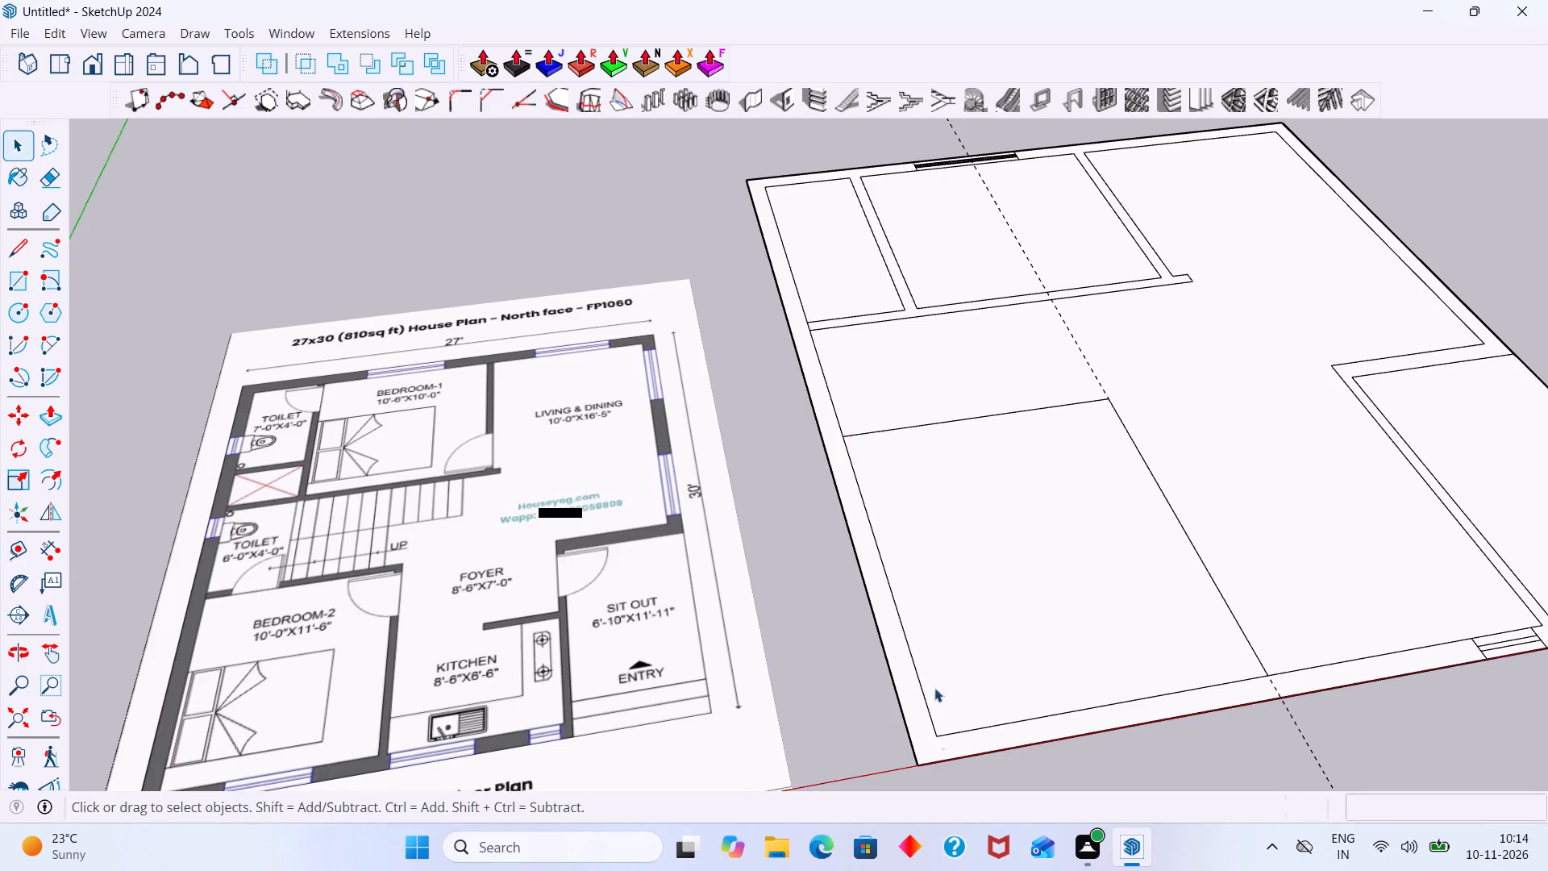
# Inside the floor plan group, copy Bedroom-2's crosswise line 6" toward the front wall to form the partition's thickness.
pyautogui.click(942, 419)
pyautogui.doubleClick(943, 420)
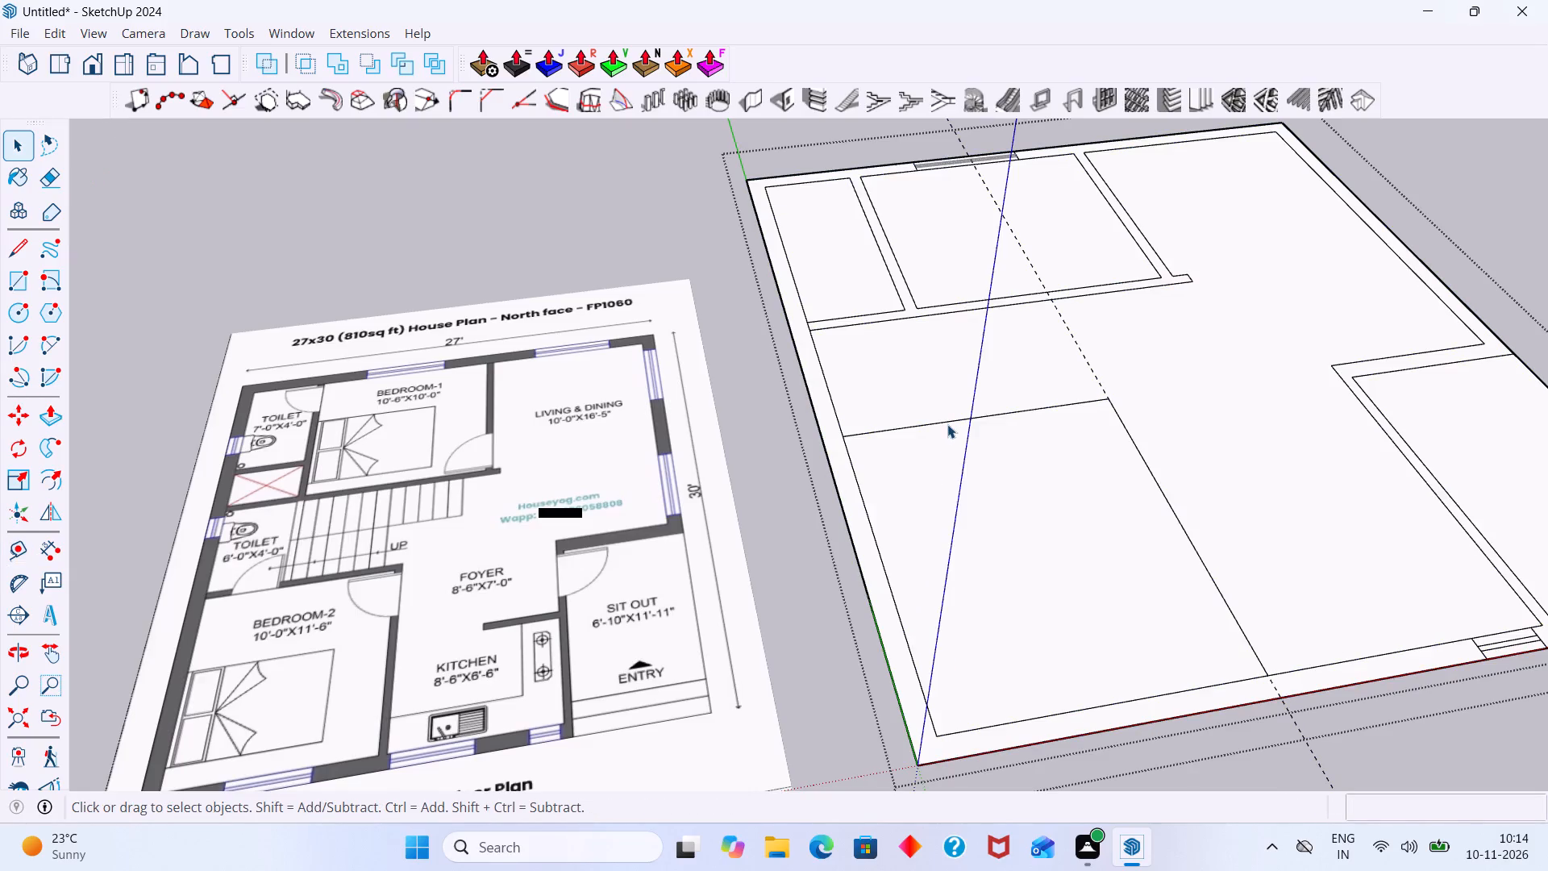
pyautogui.click(947, 424)
pyautogui.scroll(2, 947, 420)
pyautogui.click(947, 420)
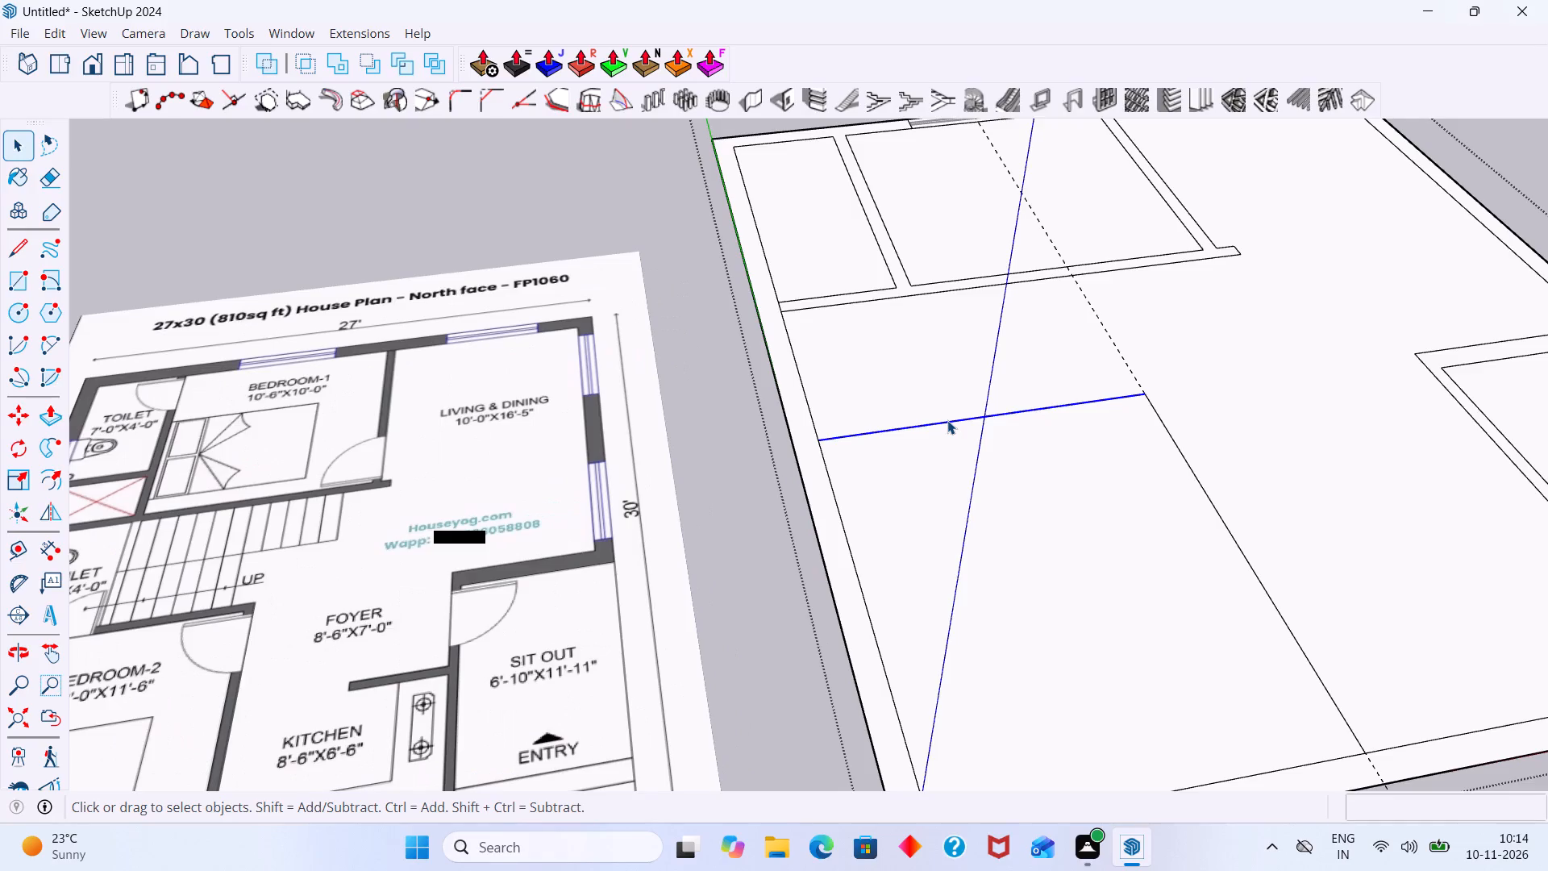
pyautogui.press('m')
pyautogui.click(947, 419)
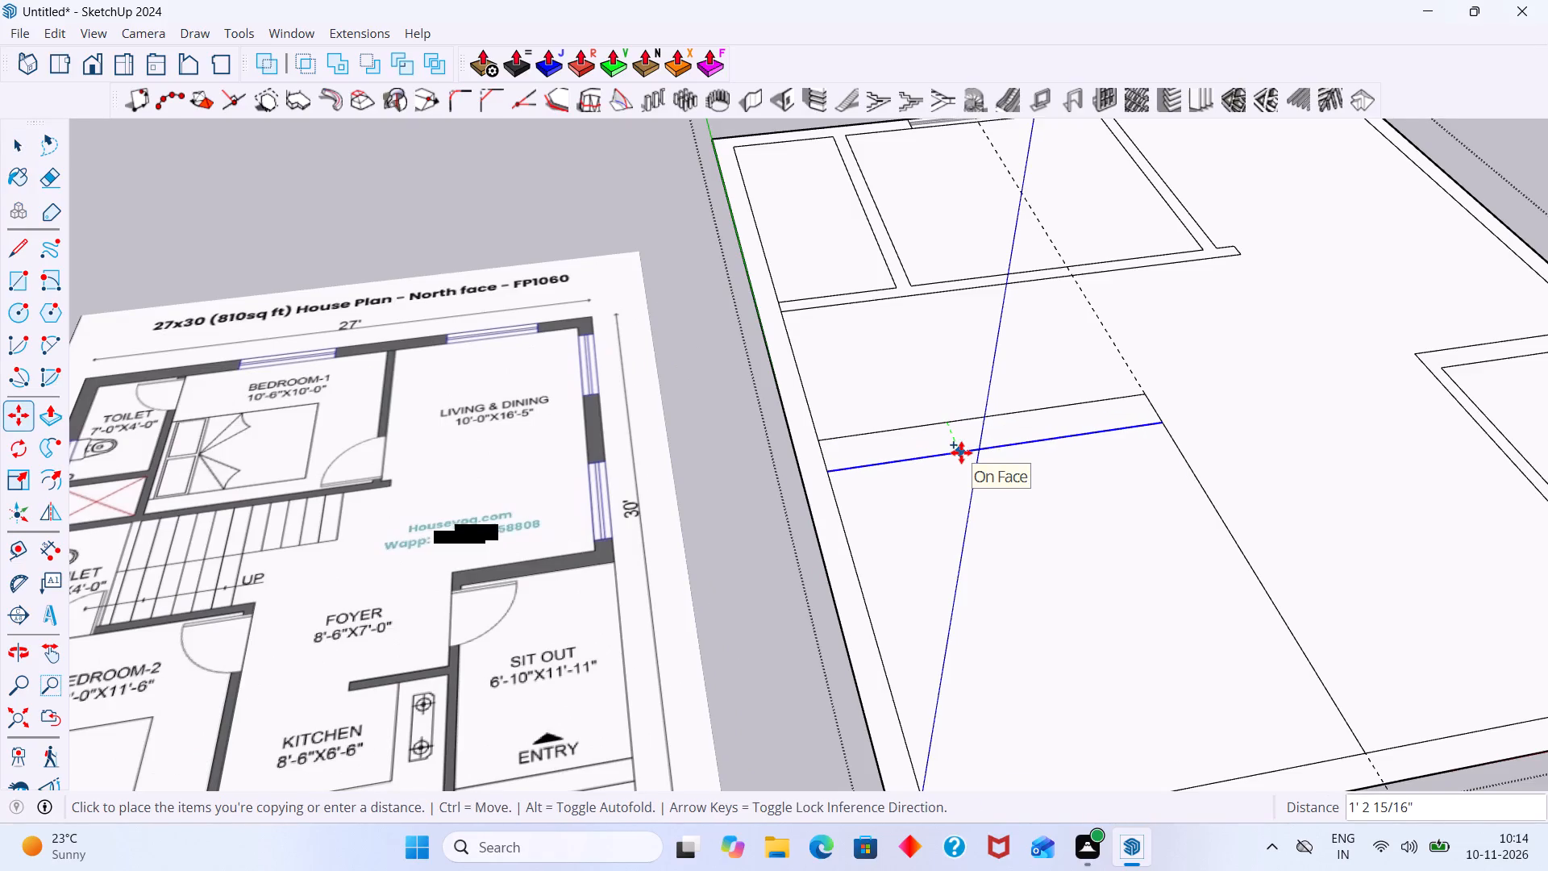
pyautogui.press('6')
pyautogui.hotkey('shift', '"')
pyautogui.press('Return')
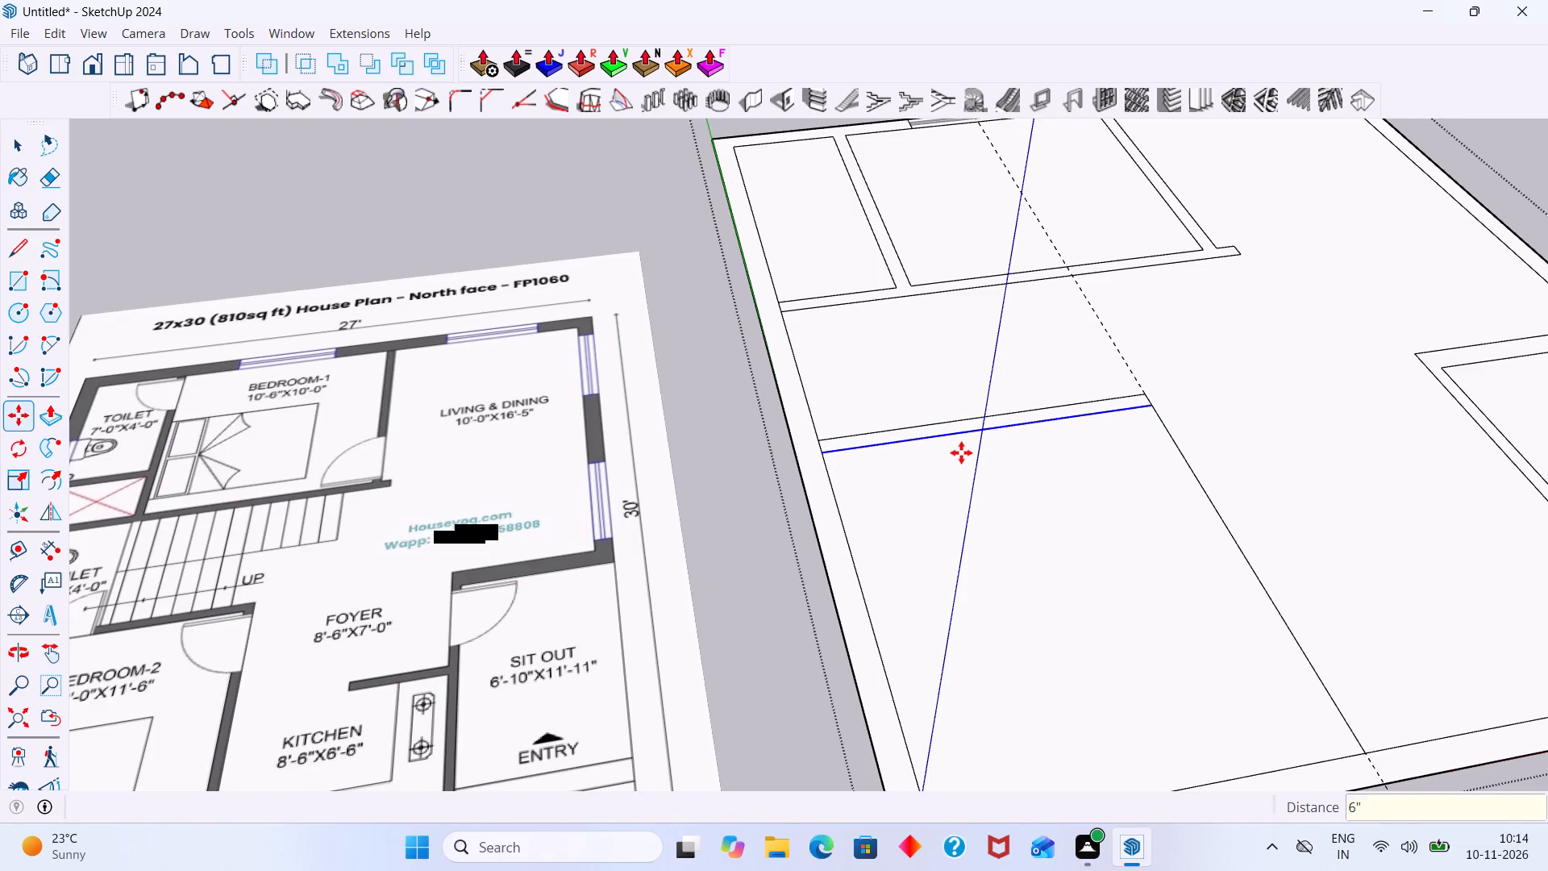
pyautogui.press('space')
pyautogui.click(763, 547)
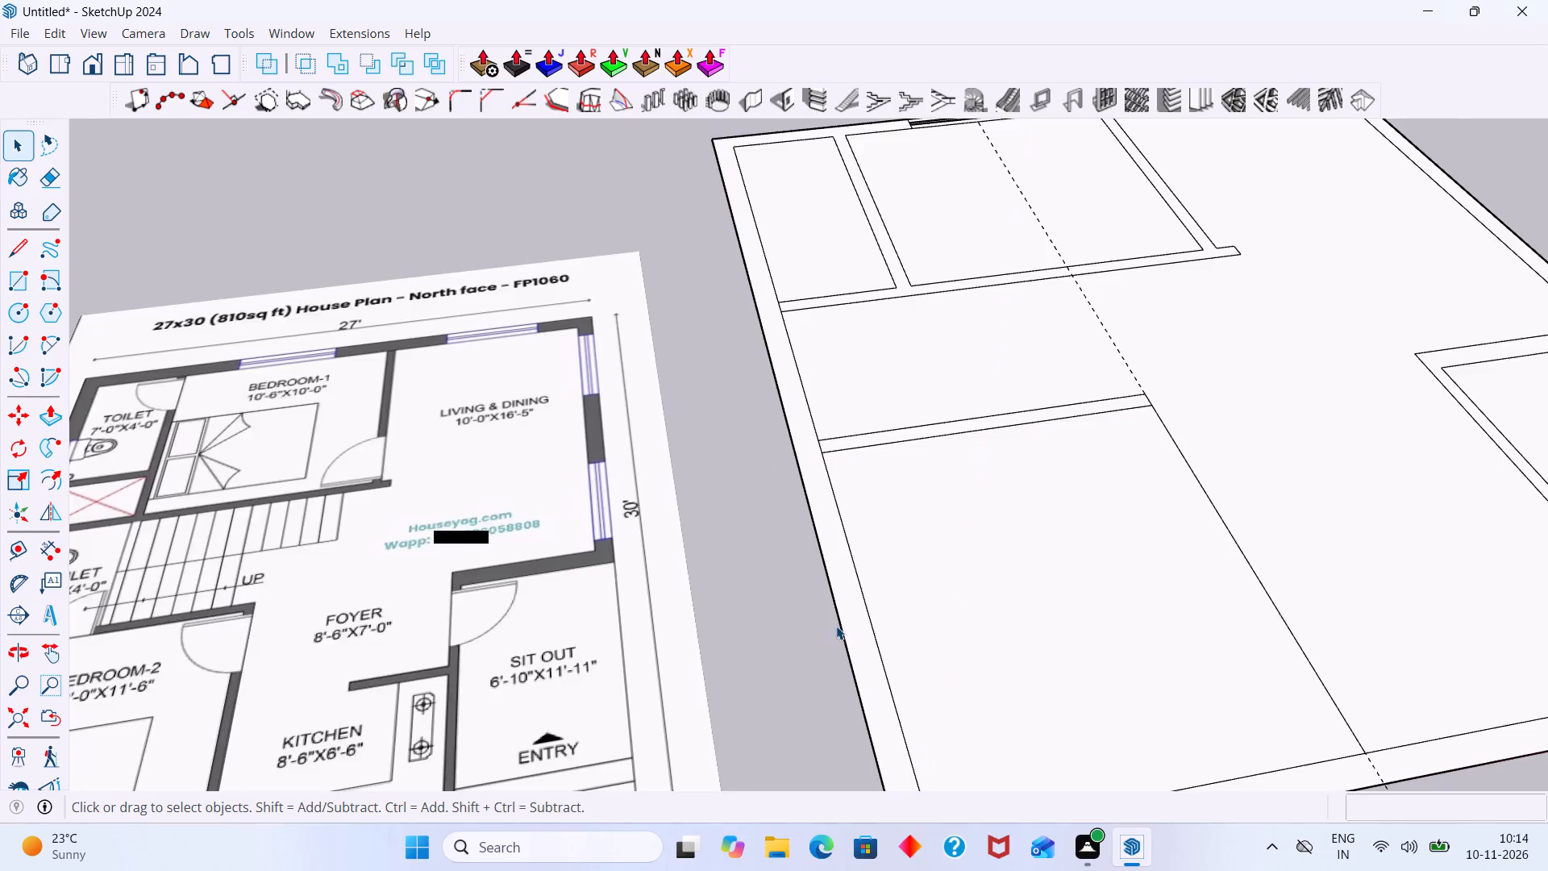
pyautogui.scroll(-2, 832, 589)
pyautogui.scroll(-1, 881, 515)
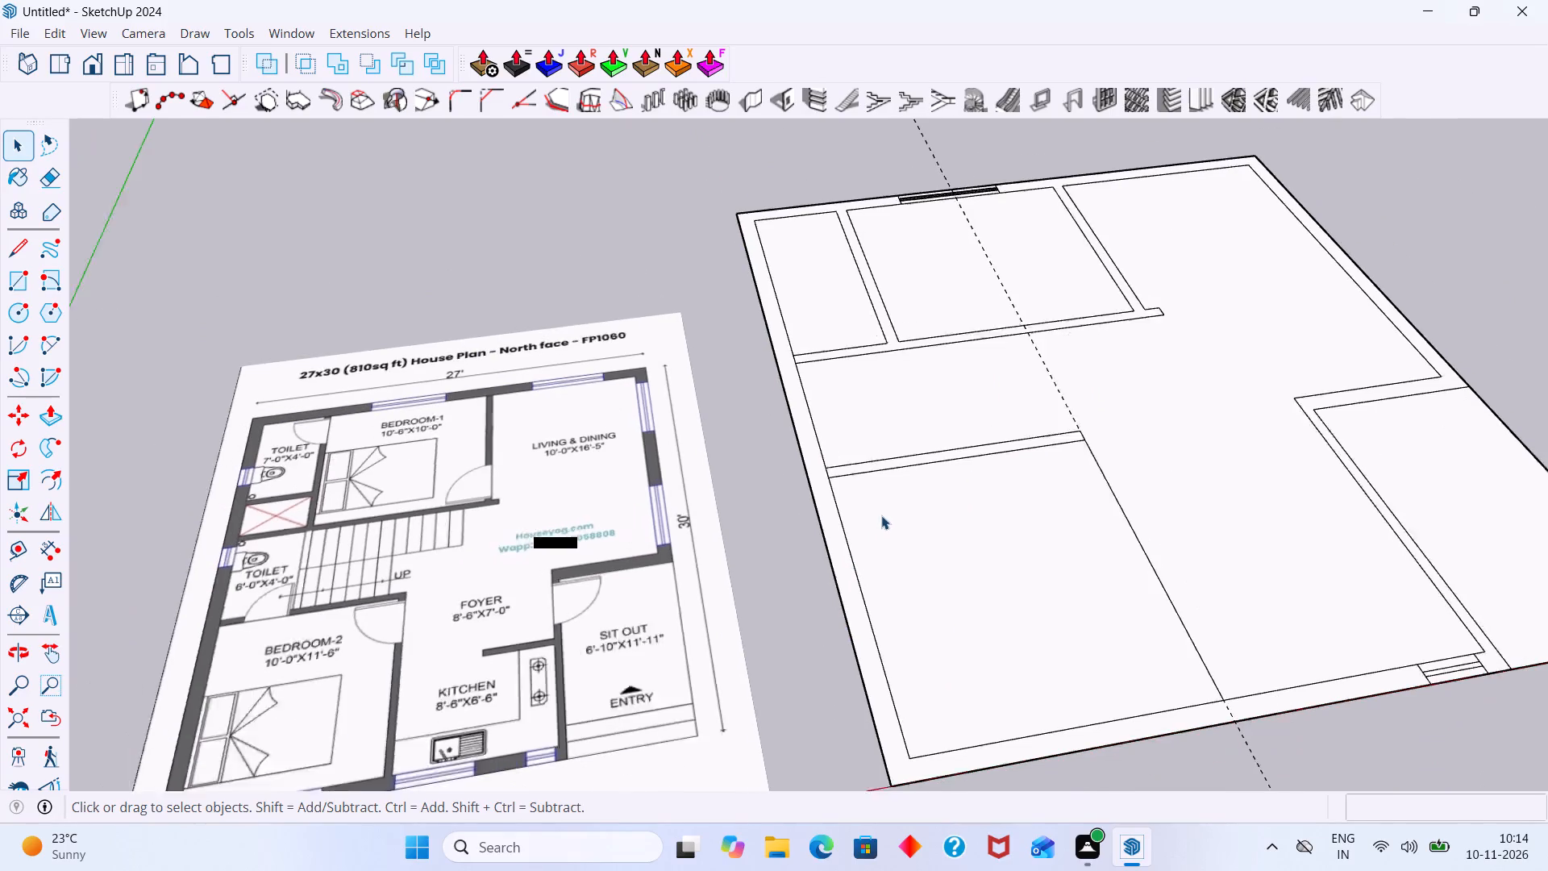
# Measure Bedroom-2's crosswise partition from the outer wall's inner face to the lengthwise line.
pyautogui.scroll(-1, 881, 515)
pyautogui.scroll(1, 1118, 499)
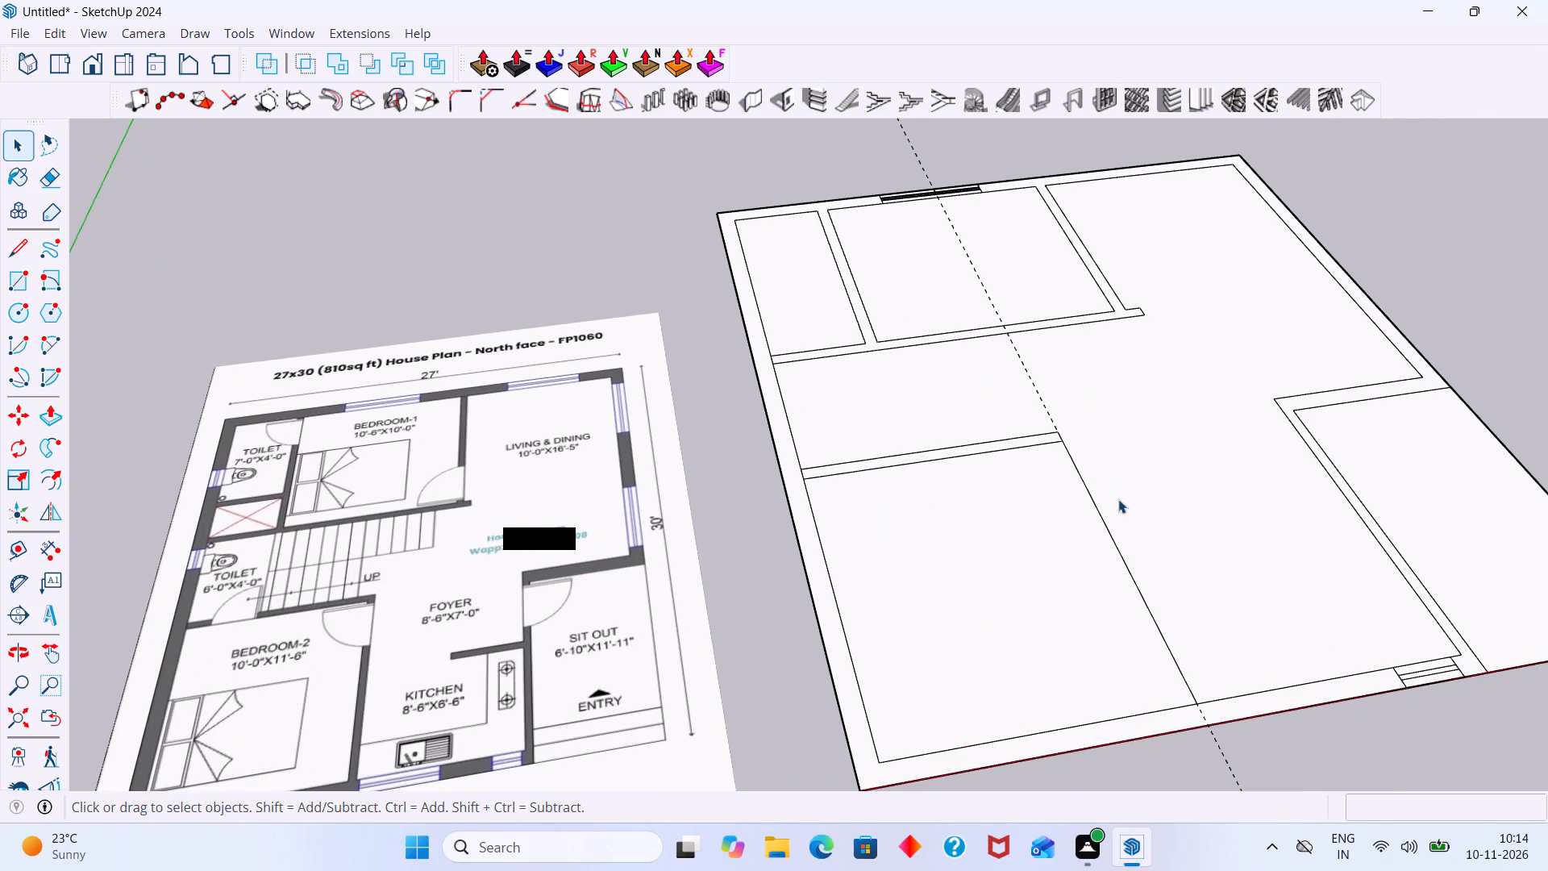
pyautogui.press('t')
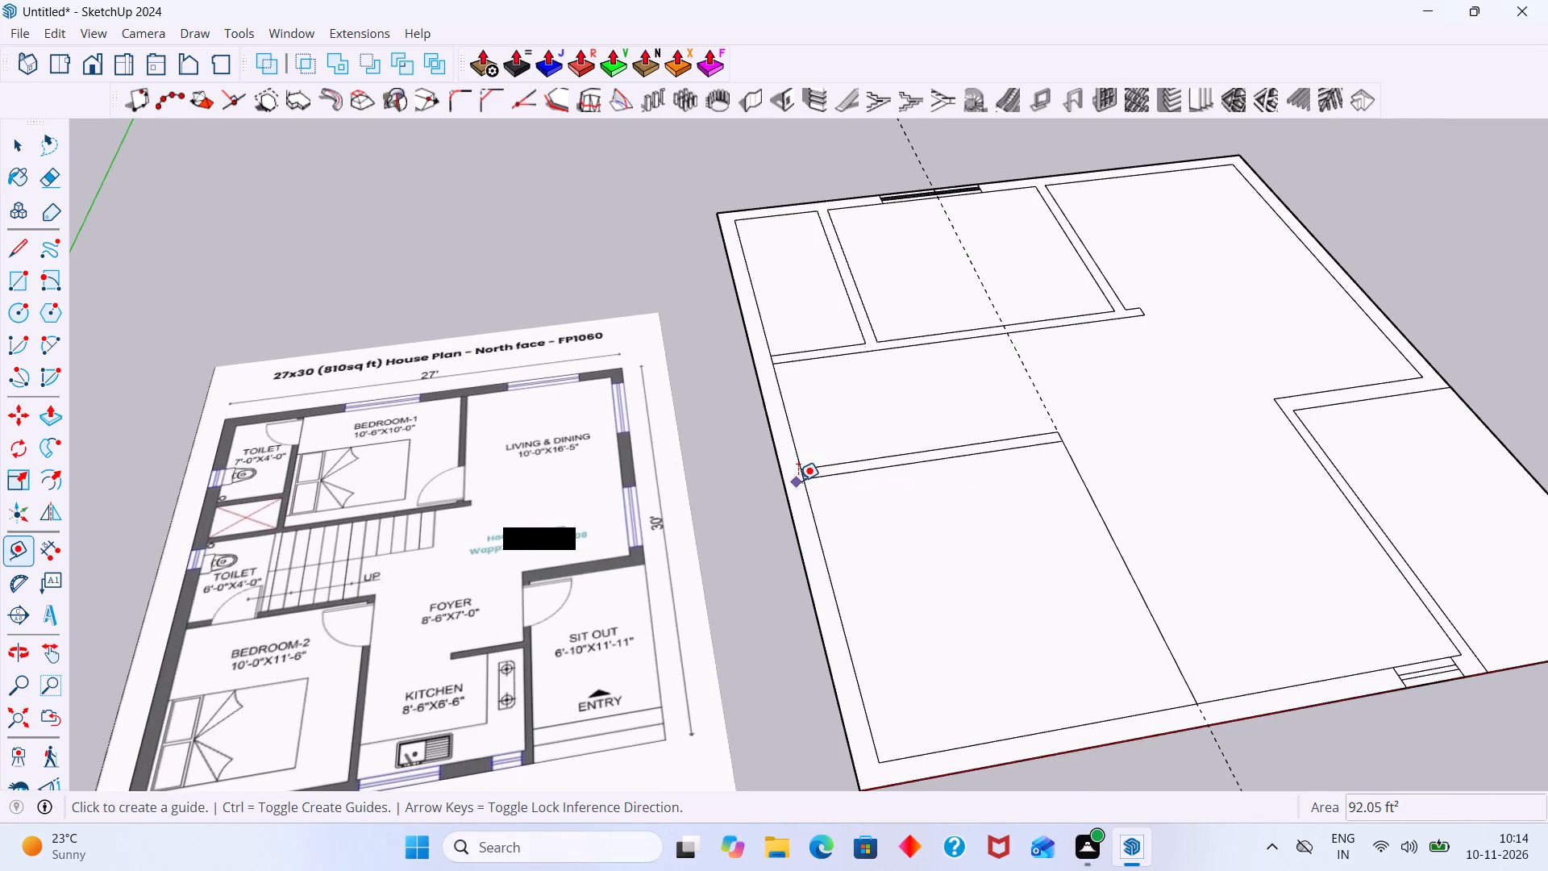
pyautogui.click(798, 481)
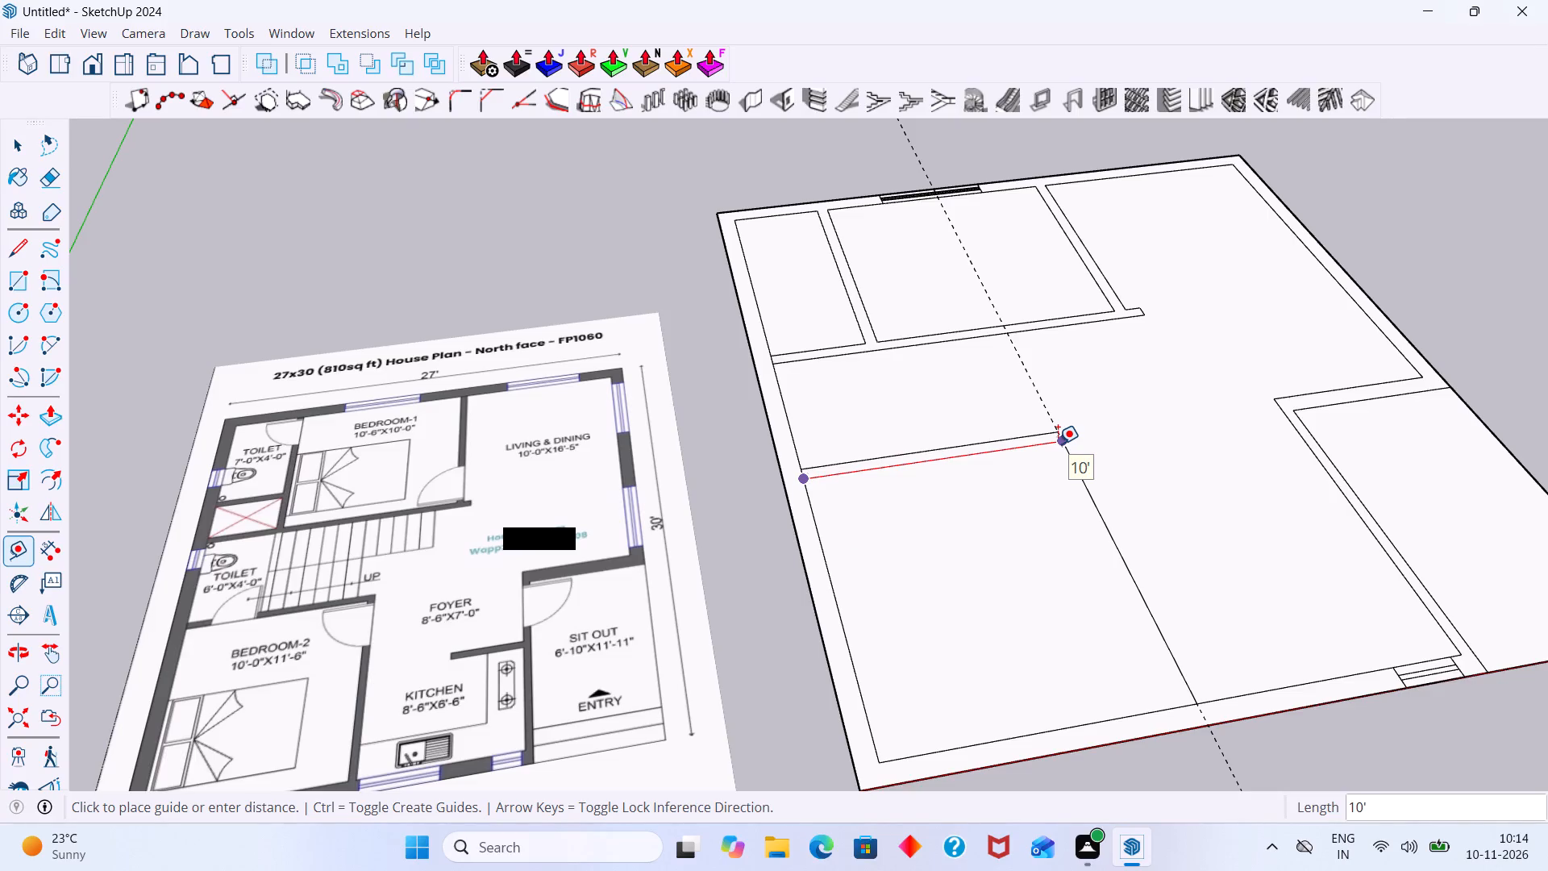
pyautogui.press('space')
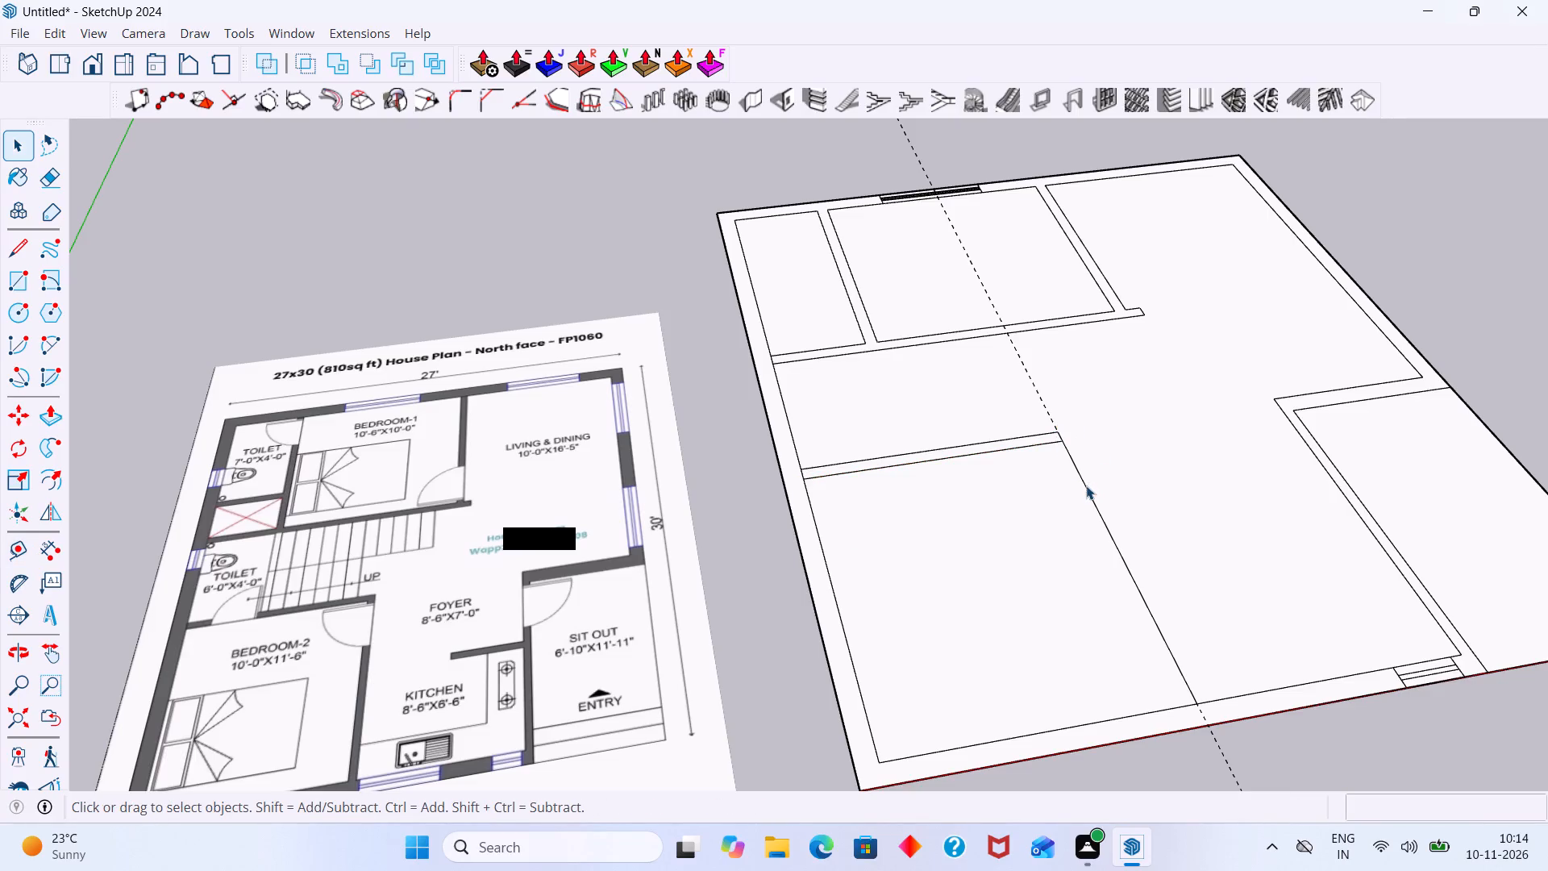
# Open the floor plan group for editing.
pyautogui.click(1086, 486)
pyautogui.doubleClick(1086, 486)
pyautogui.click(1086, 490)
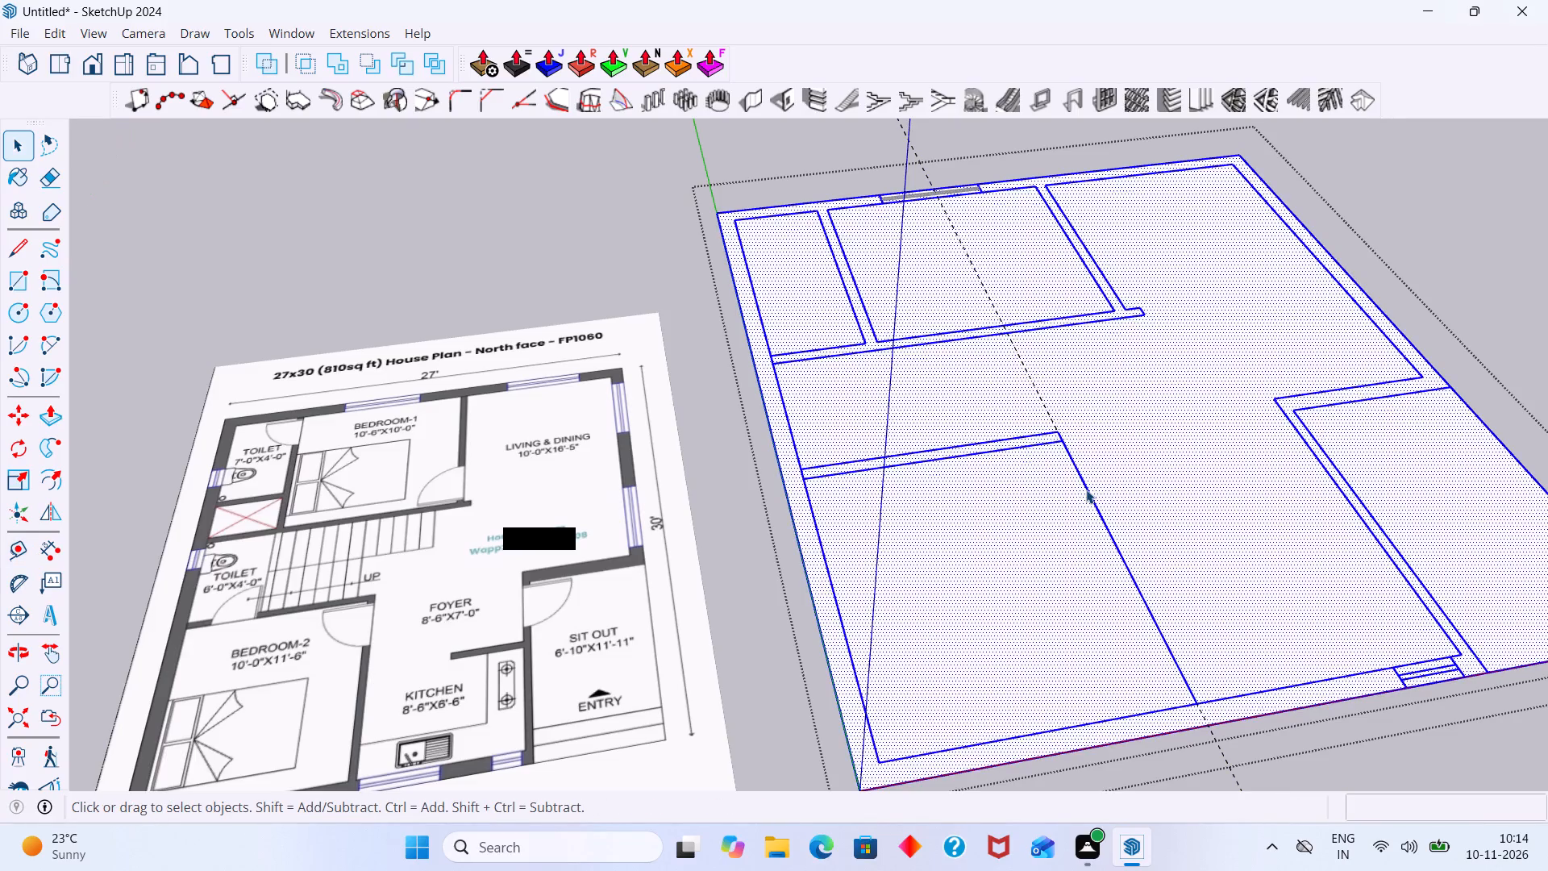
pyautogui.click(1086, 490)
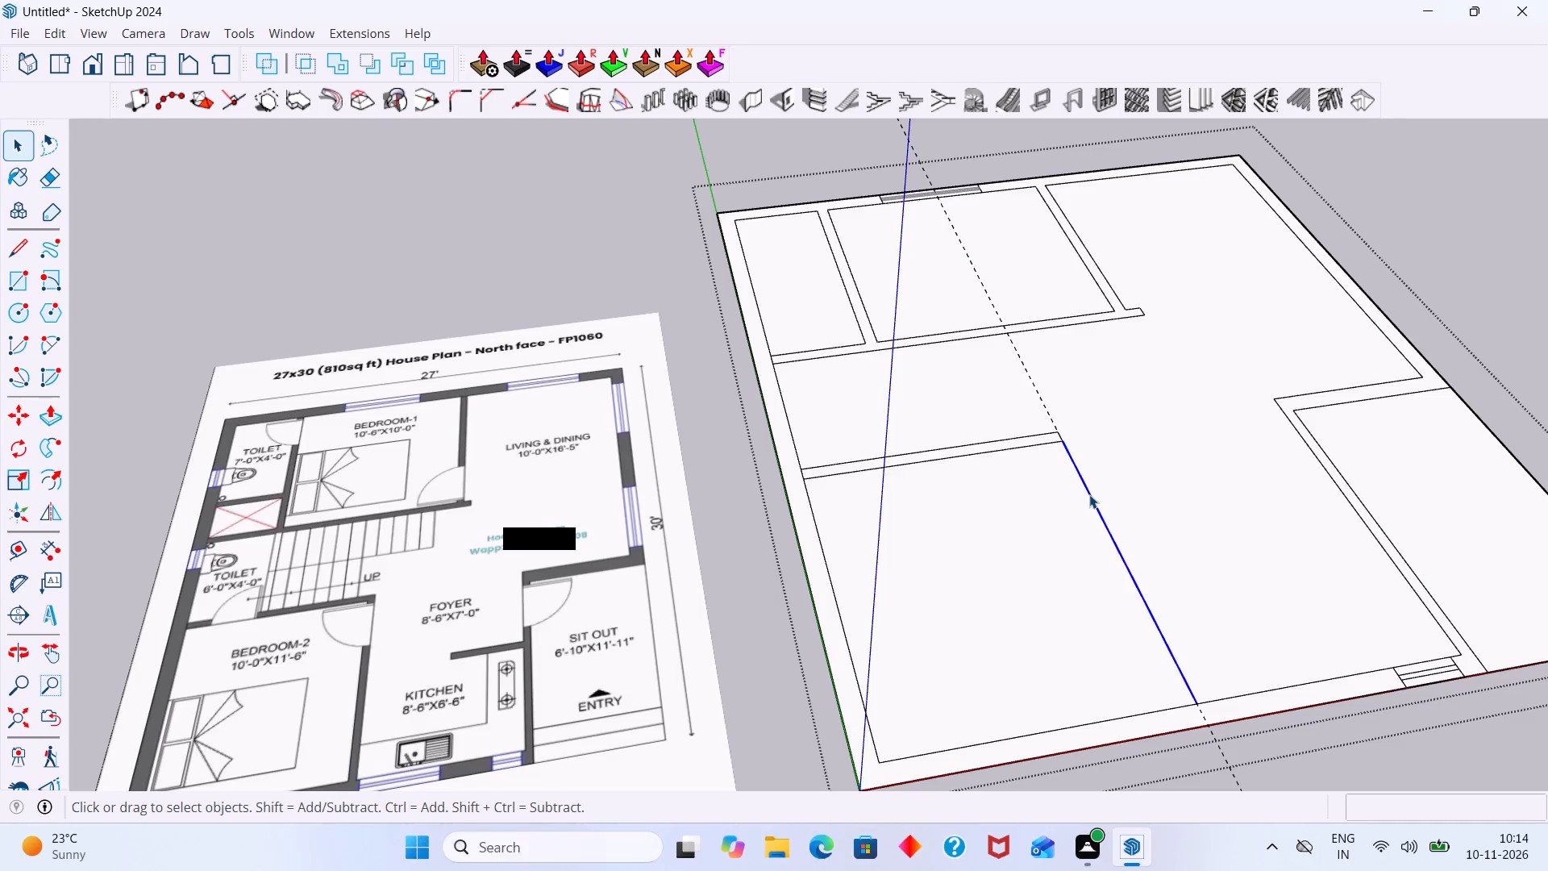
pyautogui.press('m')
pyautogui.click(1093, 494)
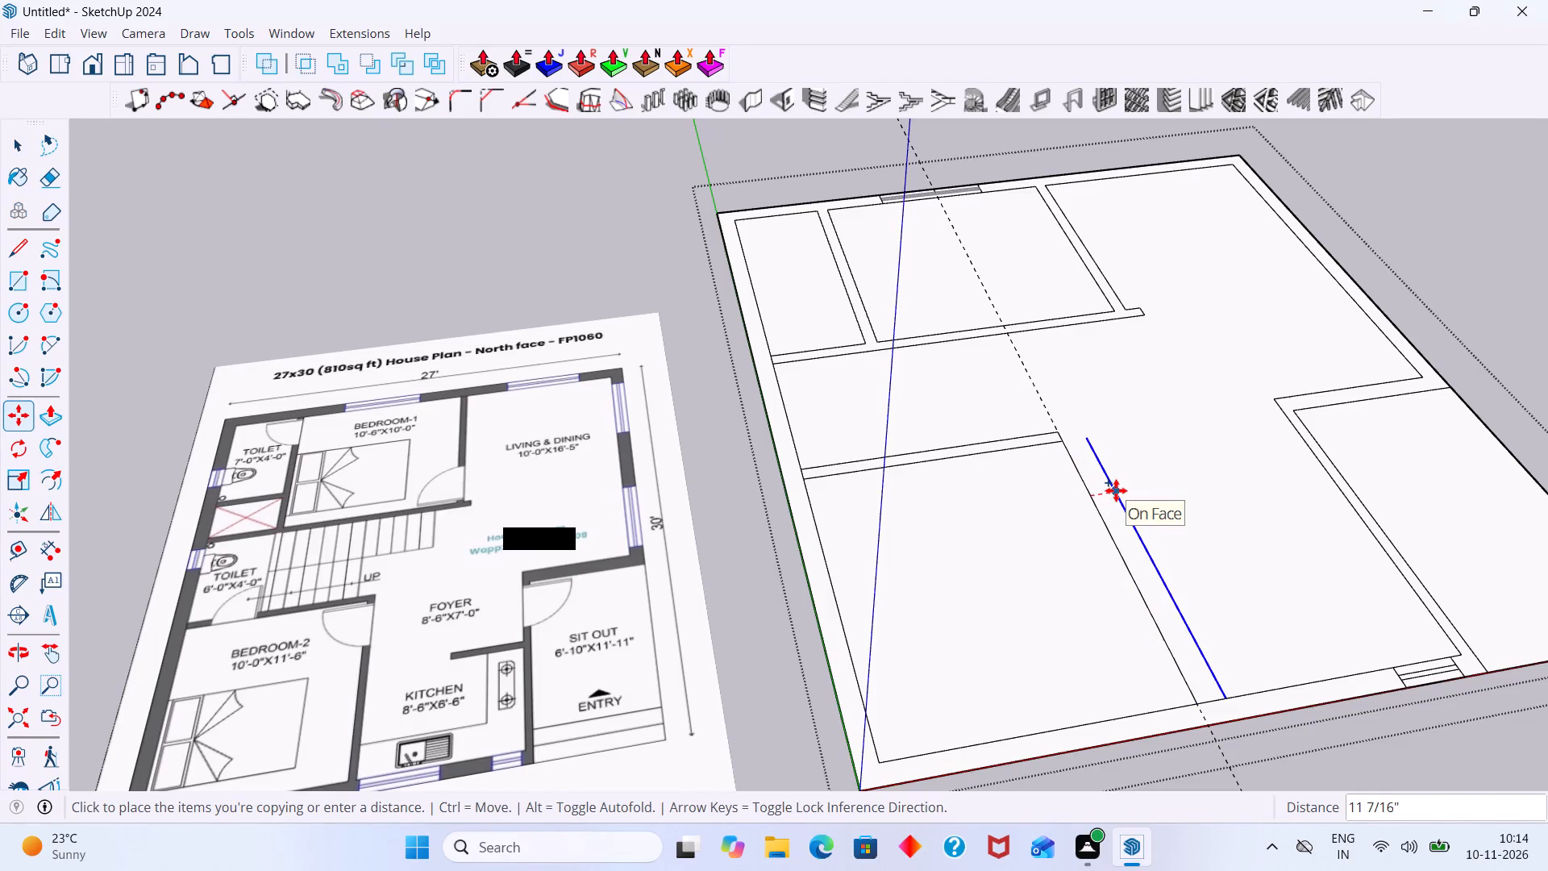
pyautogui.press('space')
# Delete the kitchen-side line of the sit-out's lengthwise partition, keeping the line on the sit-out side.
pyautogui.scroll(-3, 1146, 502)
pyautogui.scroll(-1, 1223, 518)
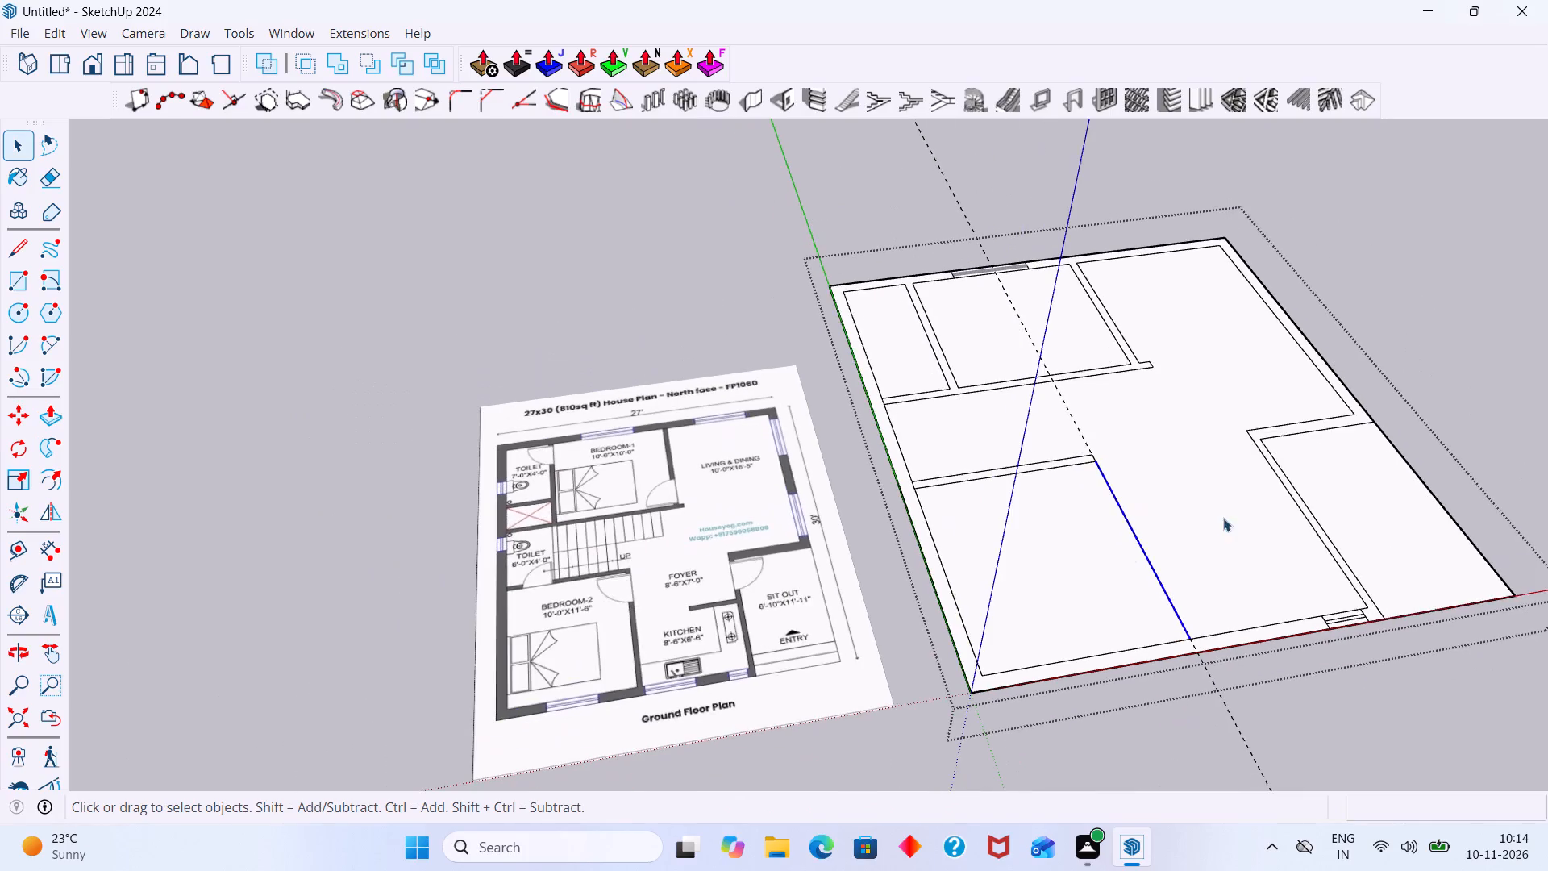
pyautogui.scroll(2, 689, 623)
pyautogui.moveTo(676, 631); pyautogui.dragTo(664, 634, button='middle')
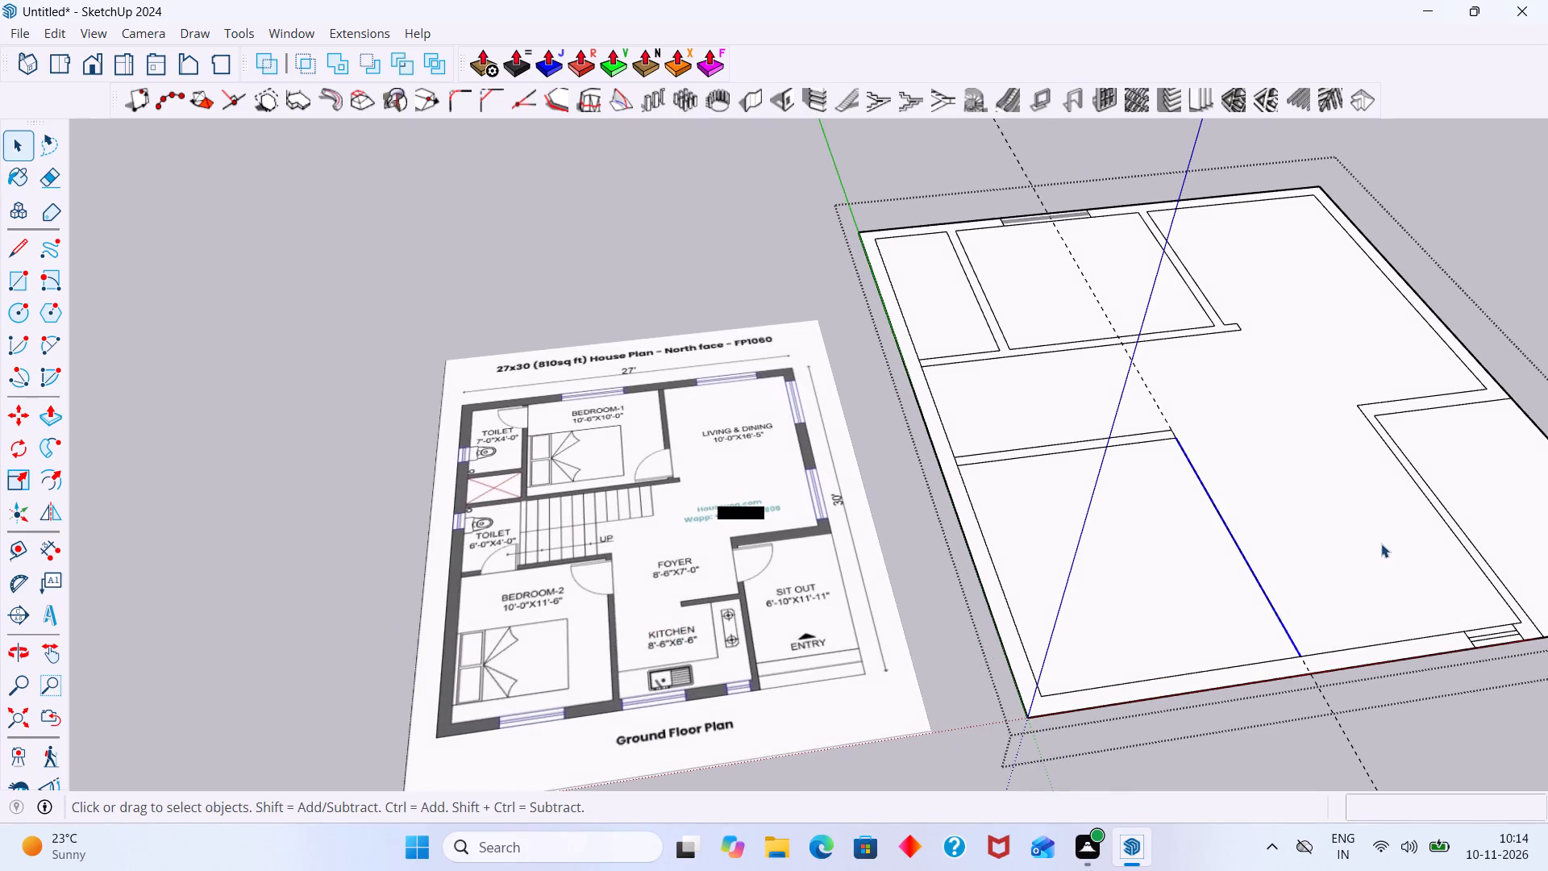
pyautogui.scroll(-1, 1426, 523)
pyautogui.moveTo(1427, 522); pyautogui.dragTo(1227, 521, button='middle')
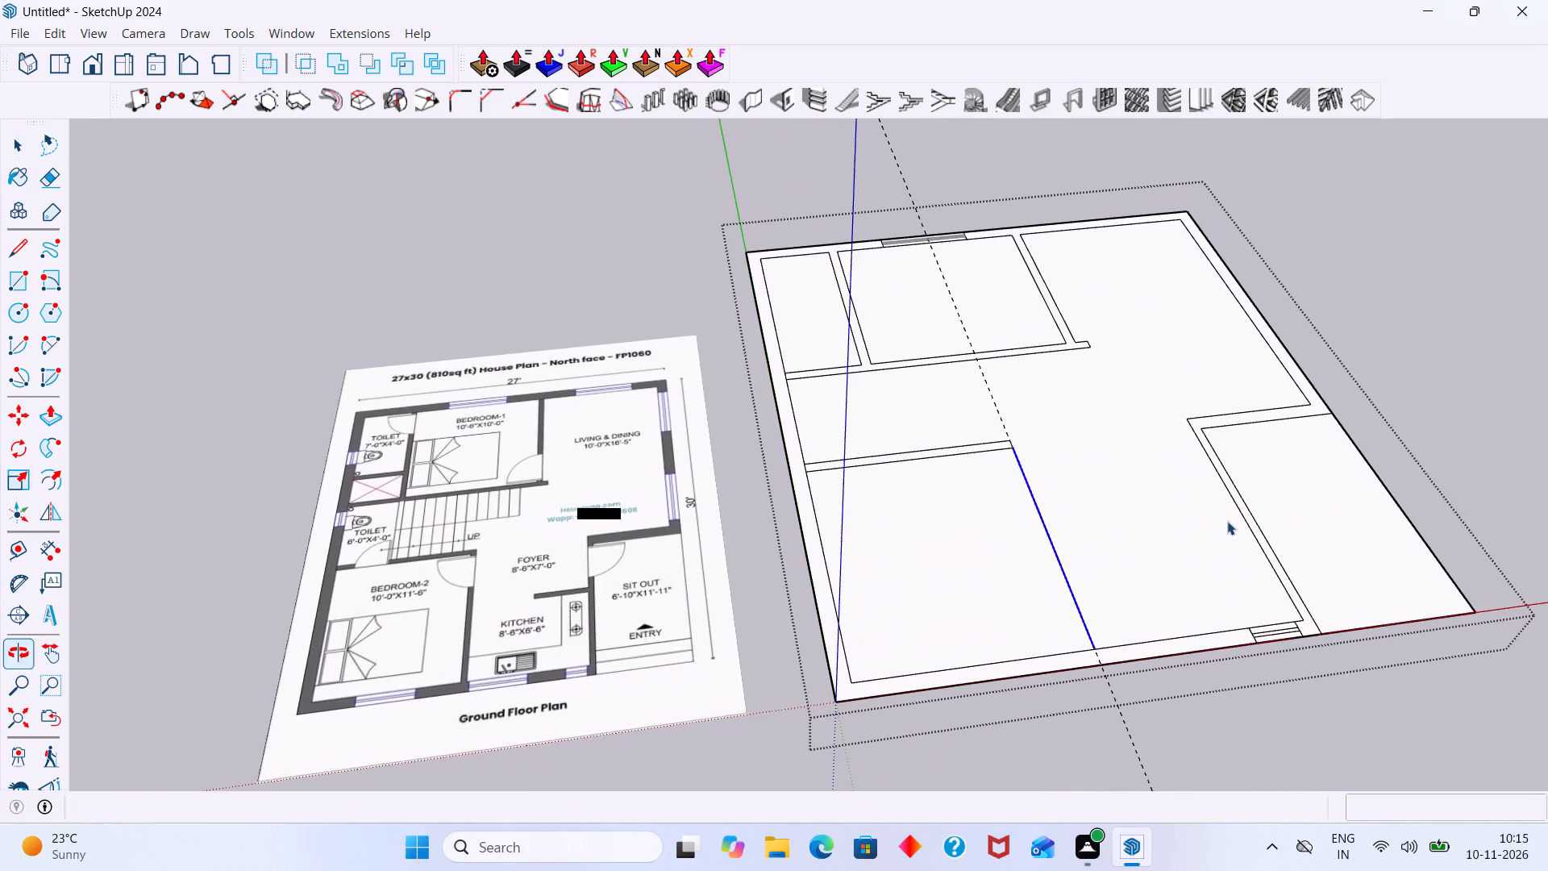
pyautogui.scroll(3, 1314, 604)
pyautogui.click(1288, 604)
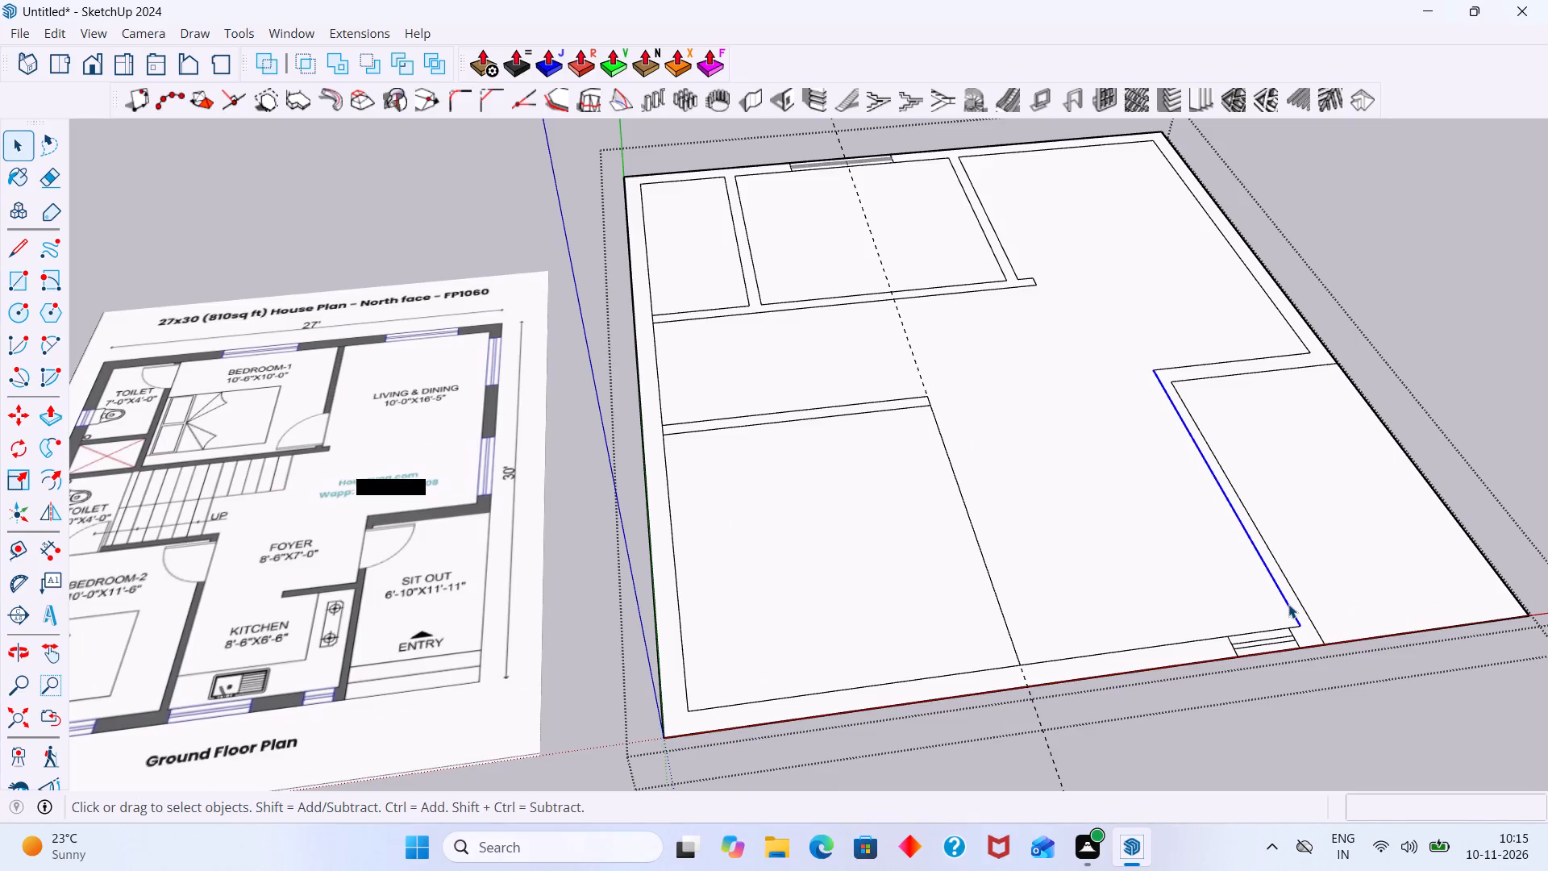
pyautogui.press('Delete')
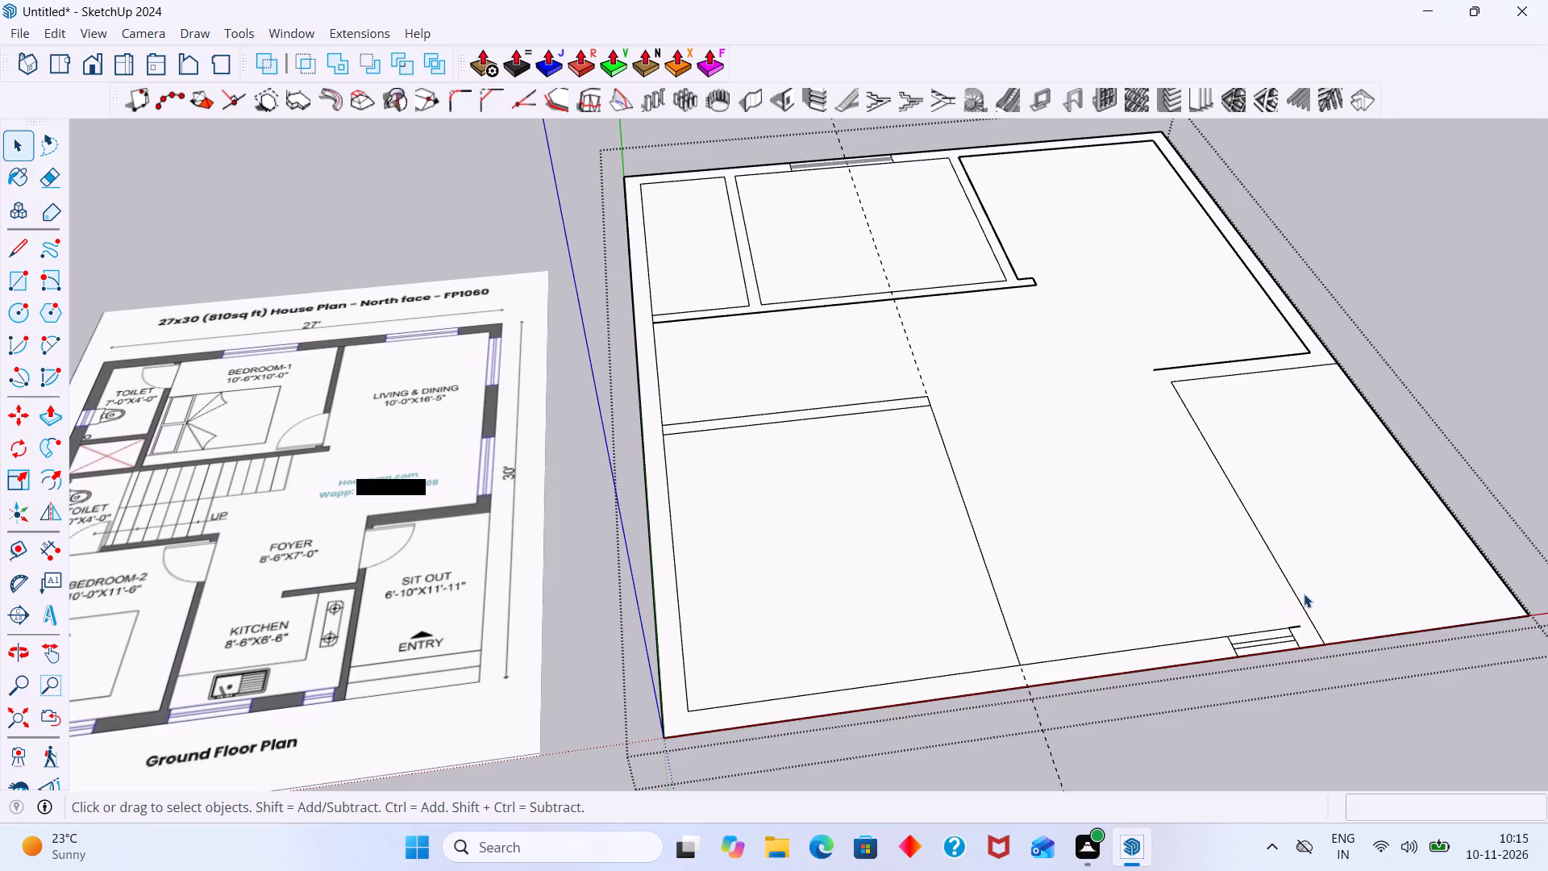
# Draw a 5" line extending the front wall's inner face to the sit-out partition's remaining lengthwise line.
pyautogui.press('l')
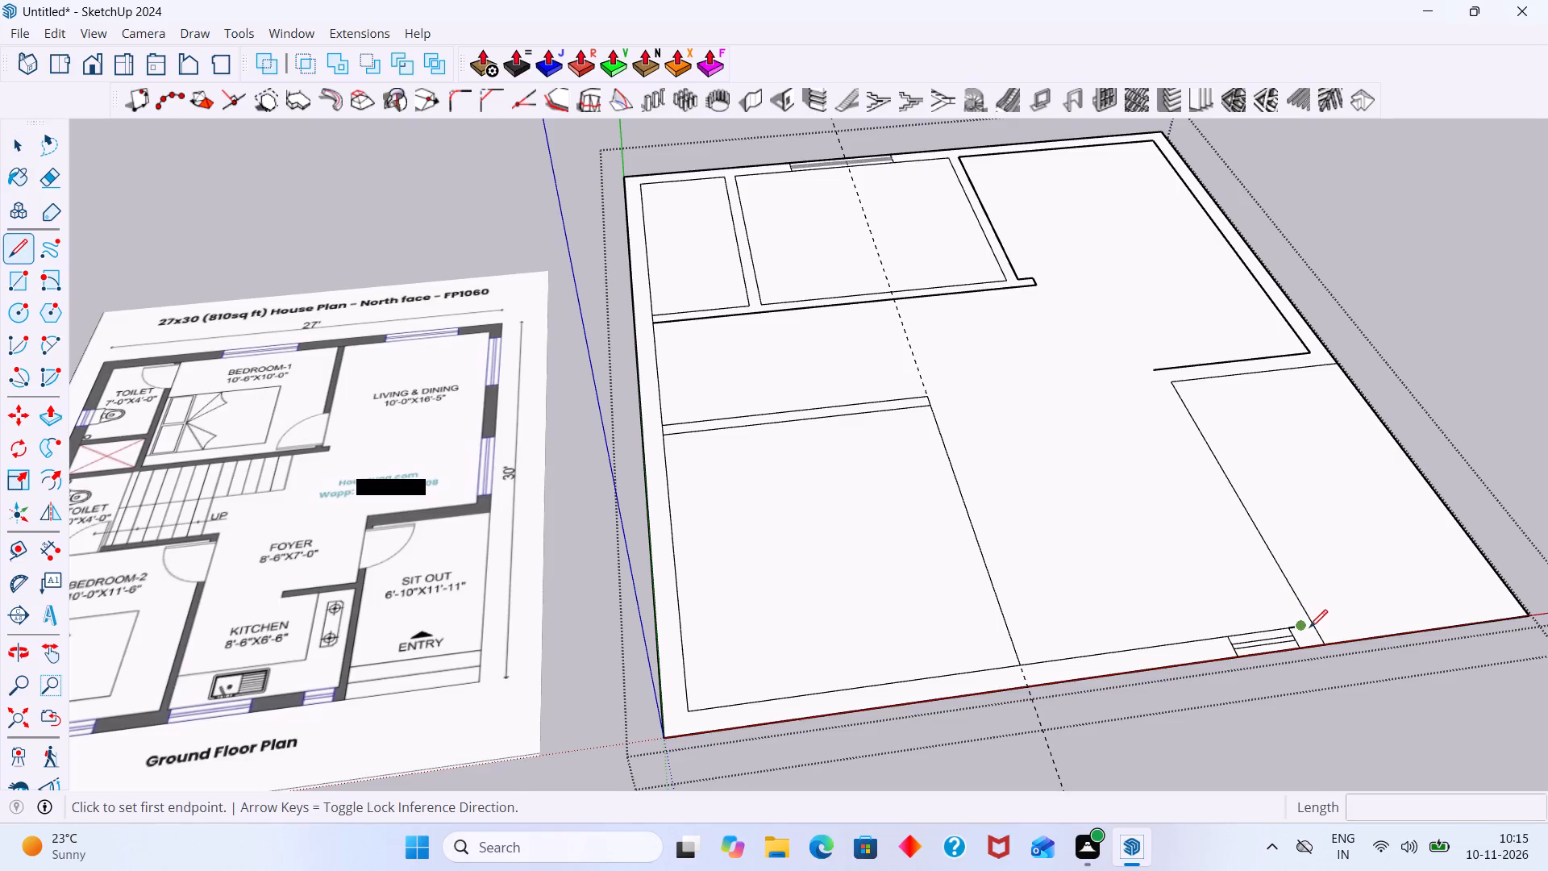
pyautogui.scroll(6, 1302, 624)
pyautogui.click(1300, 627)
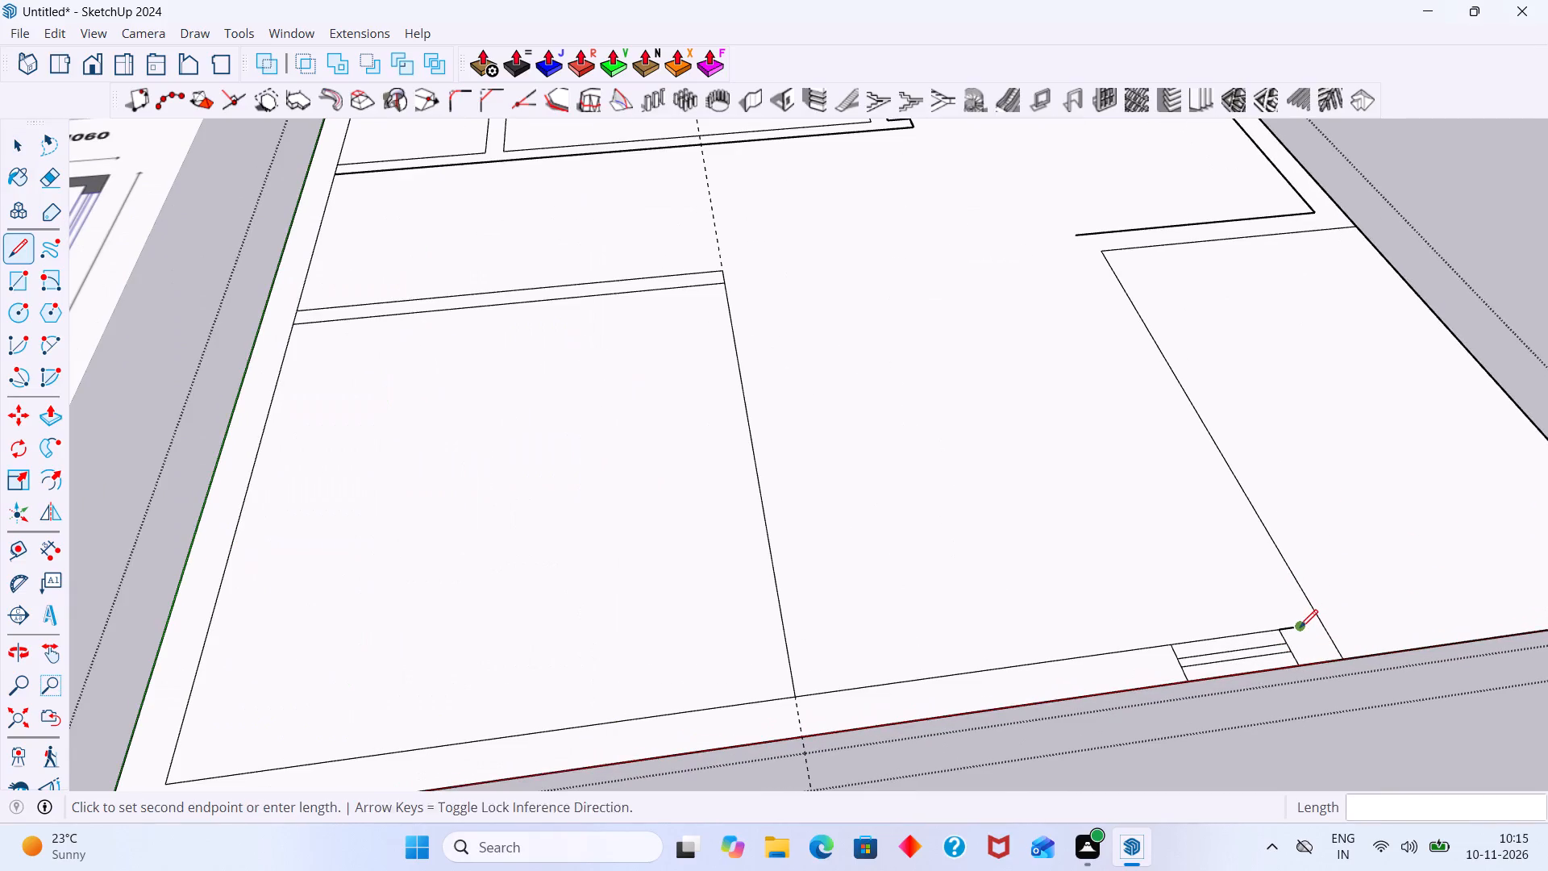
pyautogui.click(1321, 623)
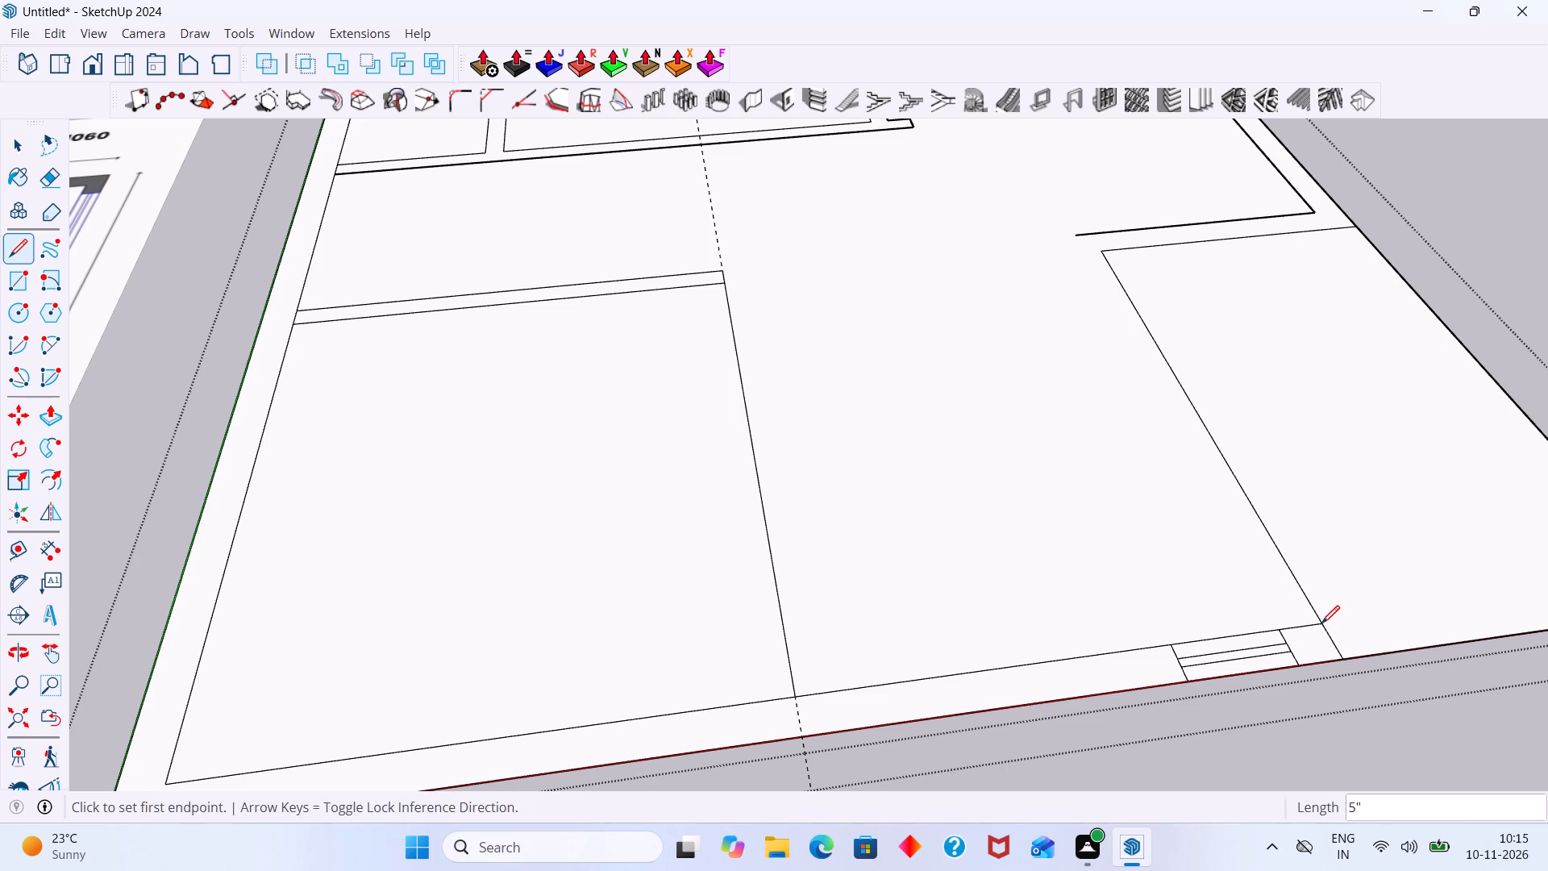
pyautogui.press('space')
pyautogui.press('l')
pyautogui.press('space')
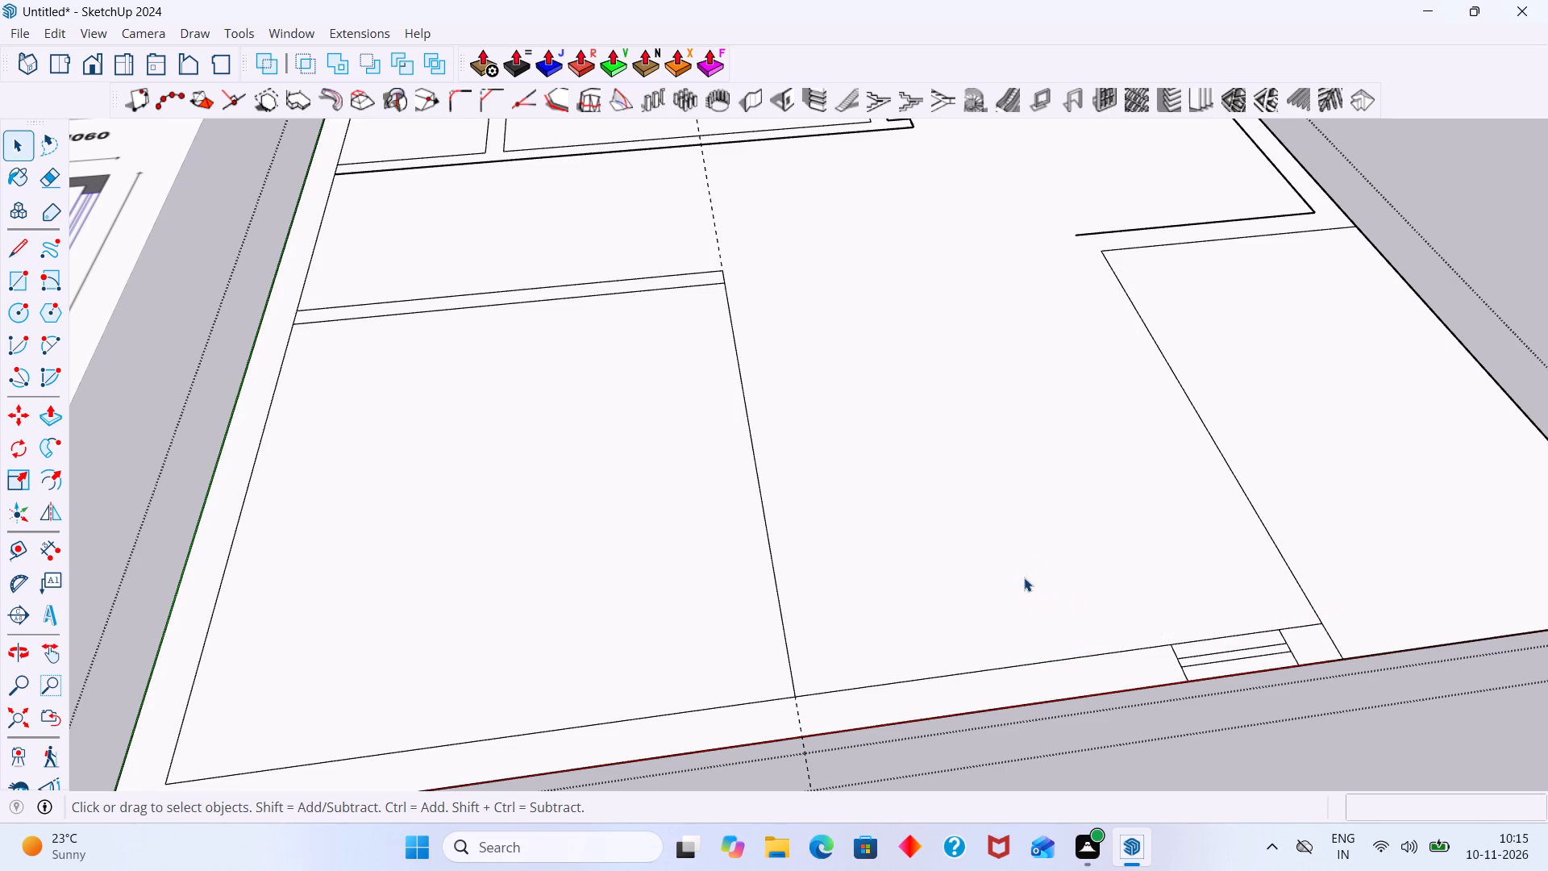
# Measure the kitchen width from Bedroom-2's lengthwise line to the sit-out's lengthwise line.
pyautogui.scroll(-3, 1035, 563)
pyautogui.press('t')
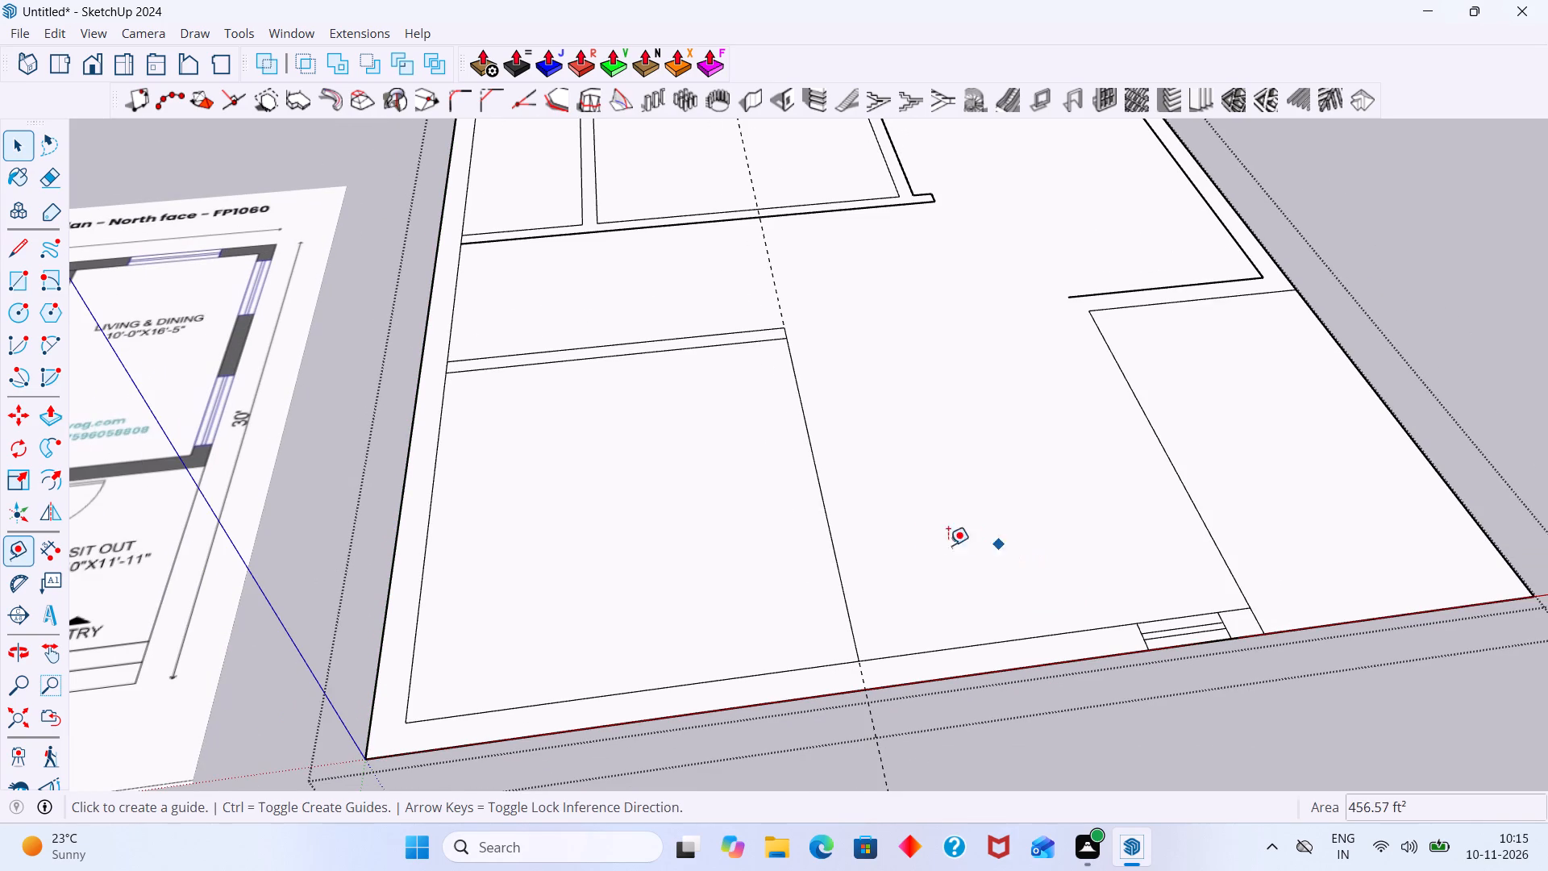
pyautogui.click(838, 544)
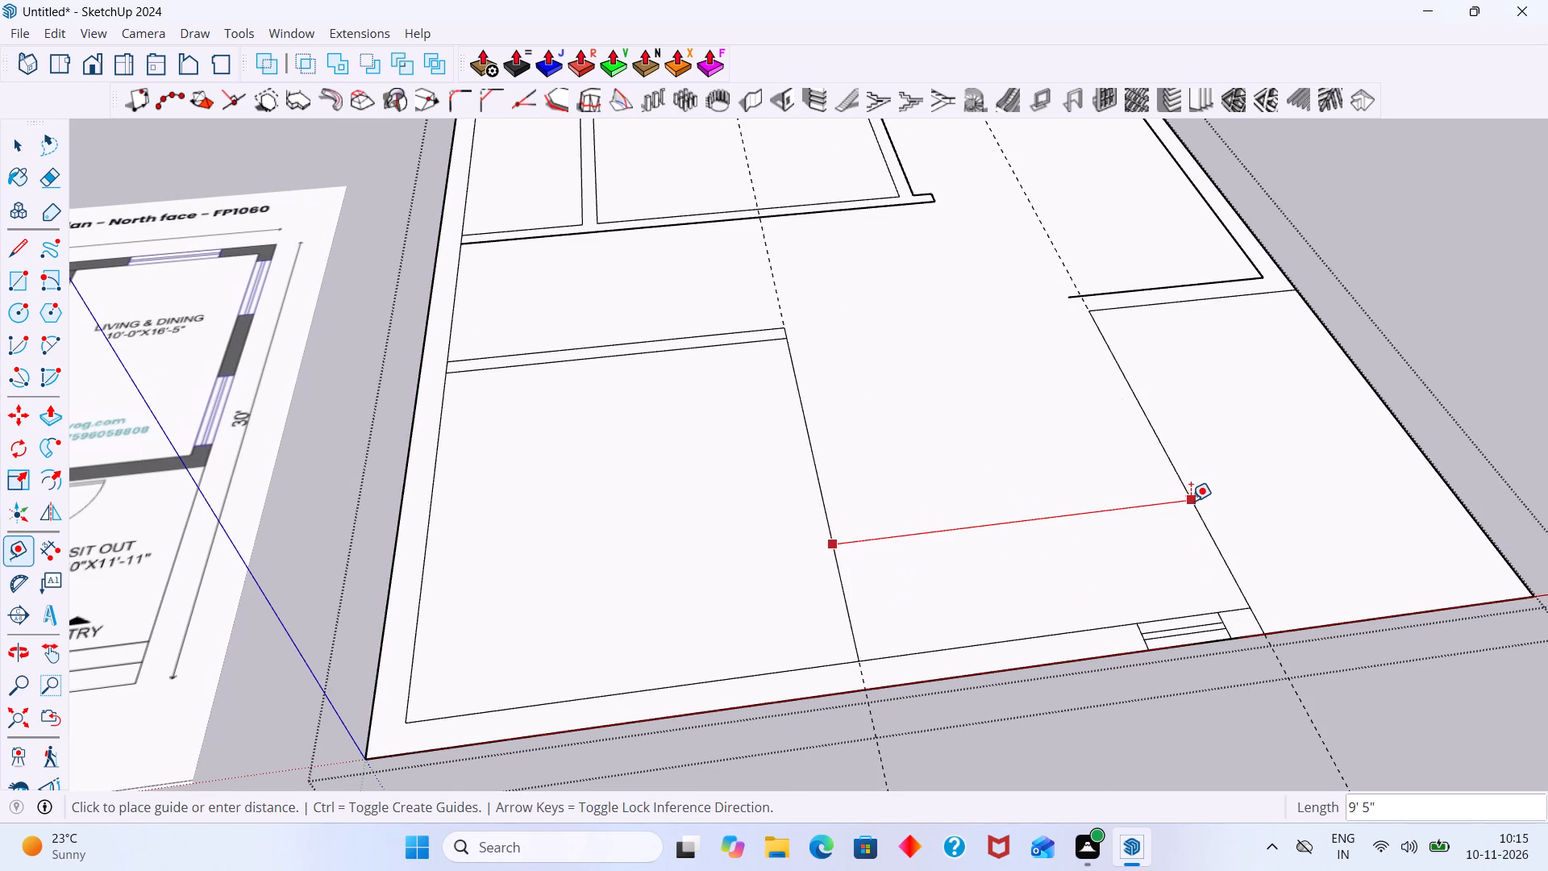
pyautogui.scroll(1, 1191, 499)
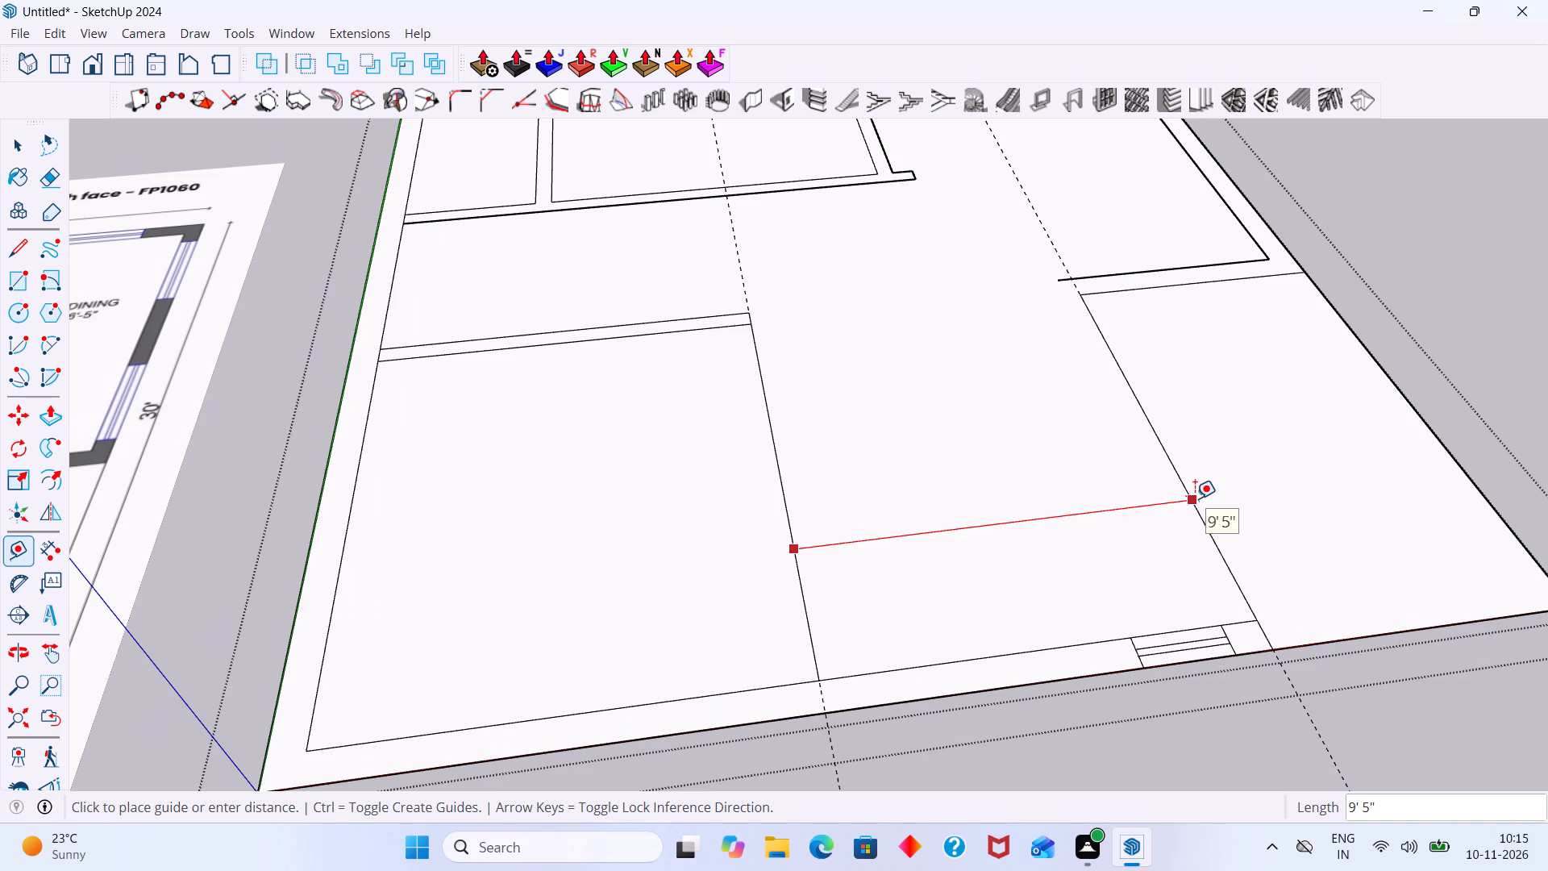
pyautogui.press('space')
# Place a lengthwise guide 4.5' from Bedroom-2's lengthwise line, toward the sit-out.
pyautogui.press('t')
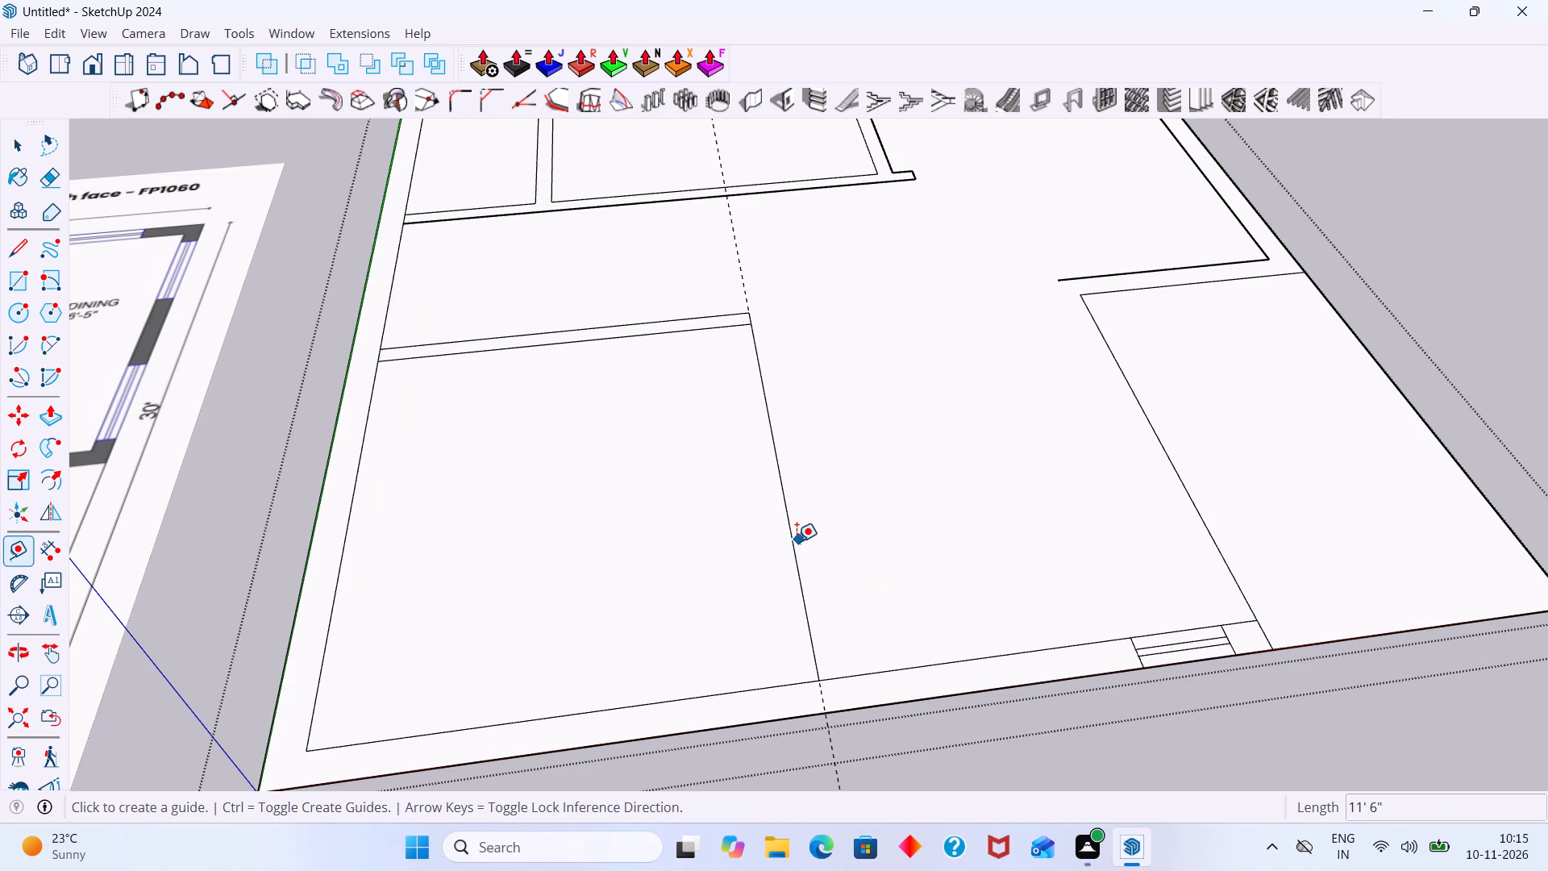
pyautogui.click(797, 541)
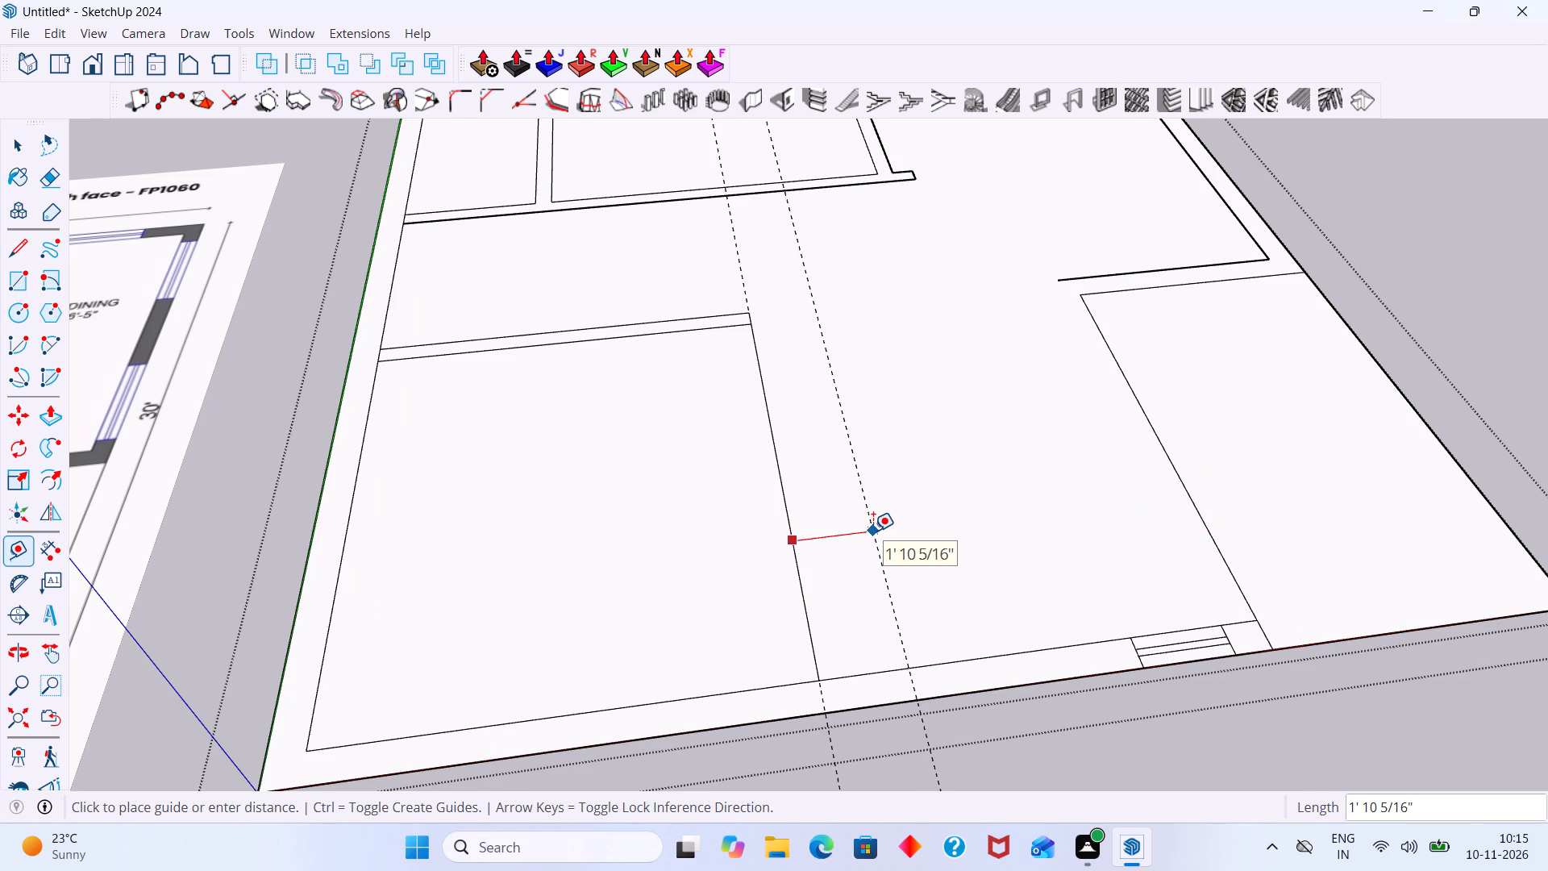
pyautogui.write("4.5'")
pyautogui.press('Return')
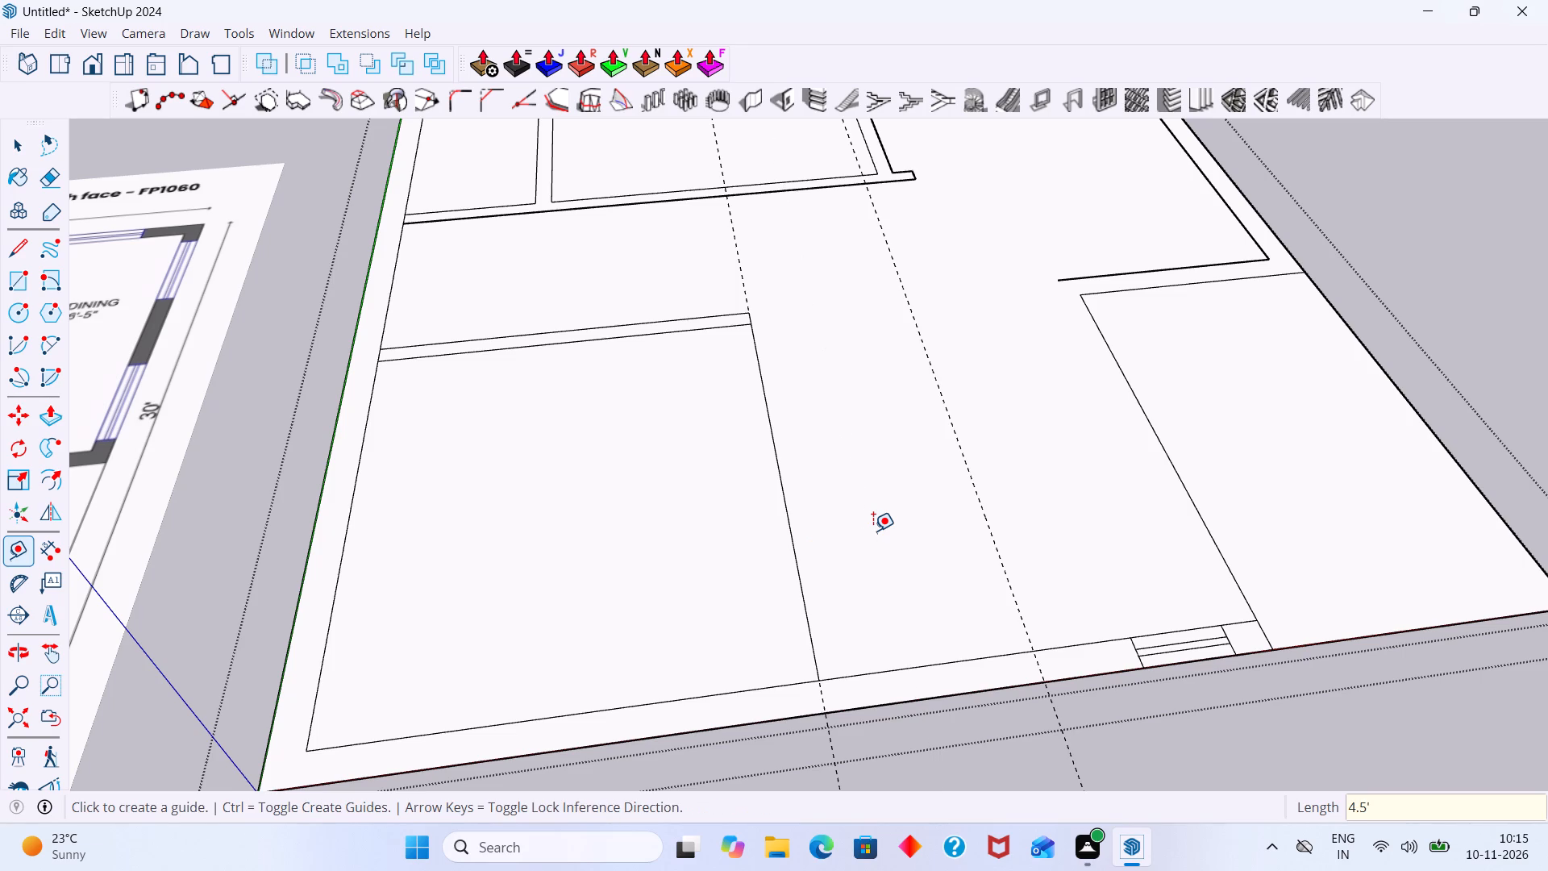
# Measure from the midpoint of the sit-out's lengthwise line across to the 4.5' guide.
pyautogui.click(1182, 470)
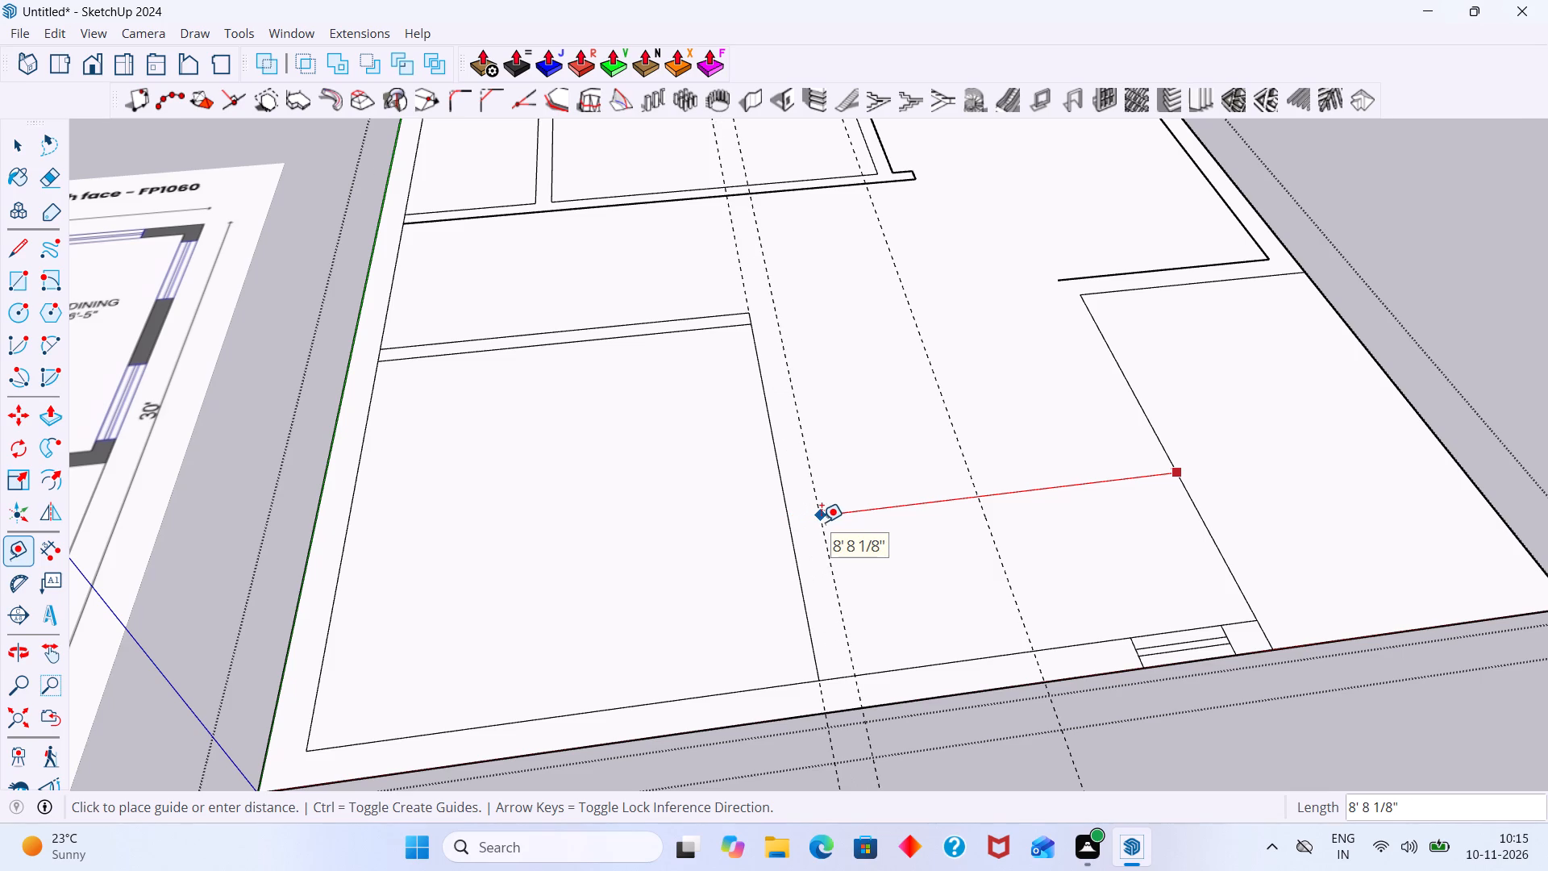
pyautogui.press('Escape')
pyautogui.click(1160, 442)
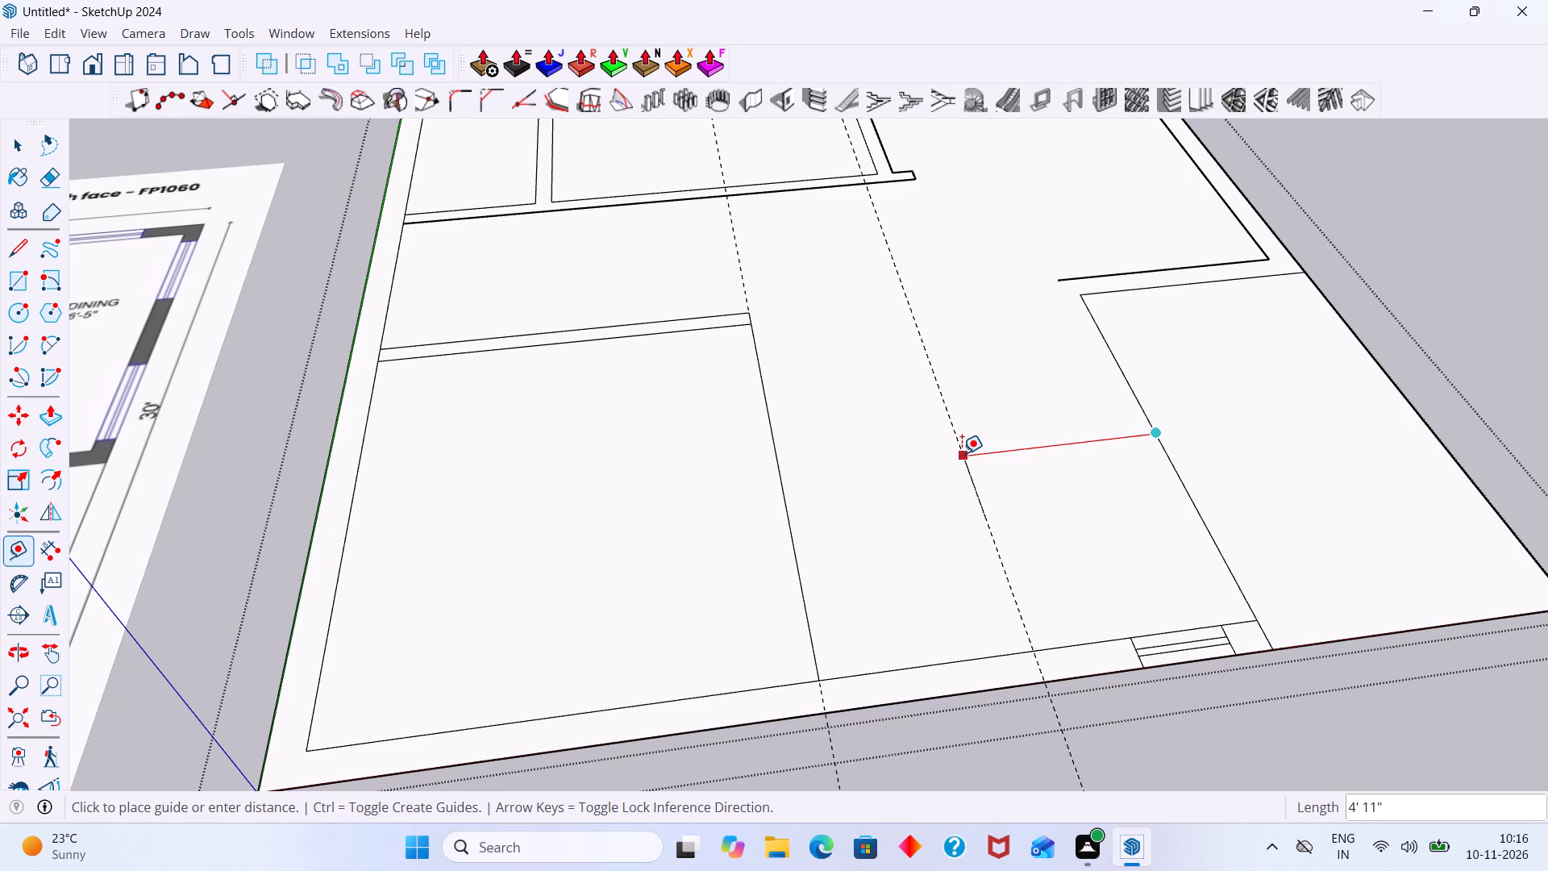
pyautogui.press('space')
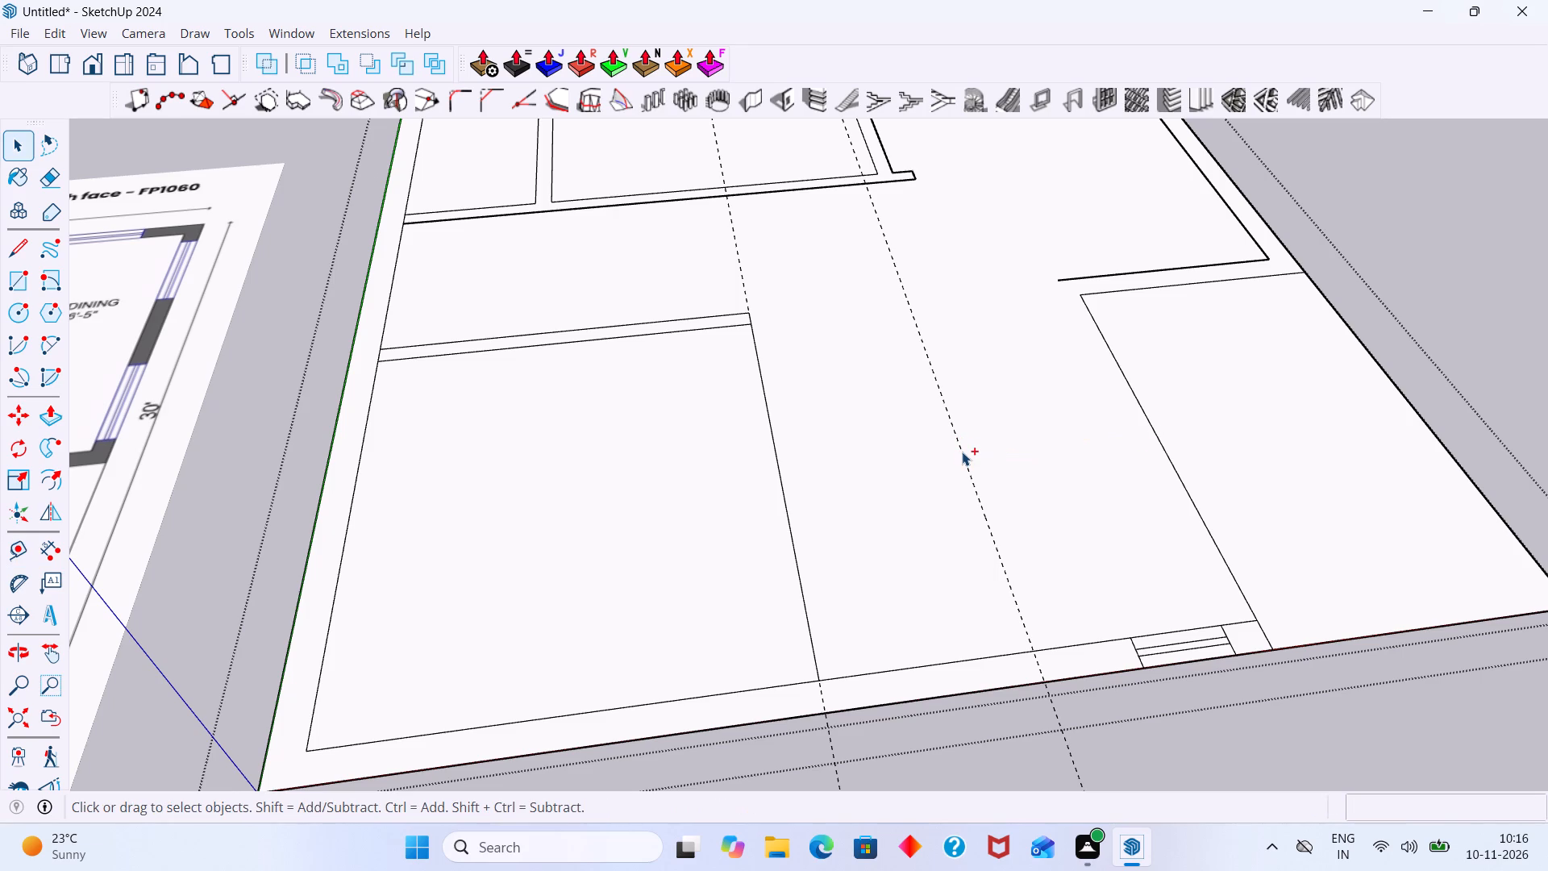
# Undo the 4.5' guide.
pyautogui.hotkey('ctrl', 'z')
# Place a lengthwise guide 4' from the sit-out's lengthwise line, toward Bedroom-2.
pyautogui.press('t')
pyautogui.click(1154, 429)
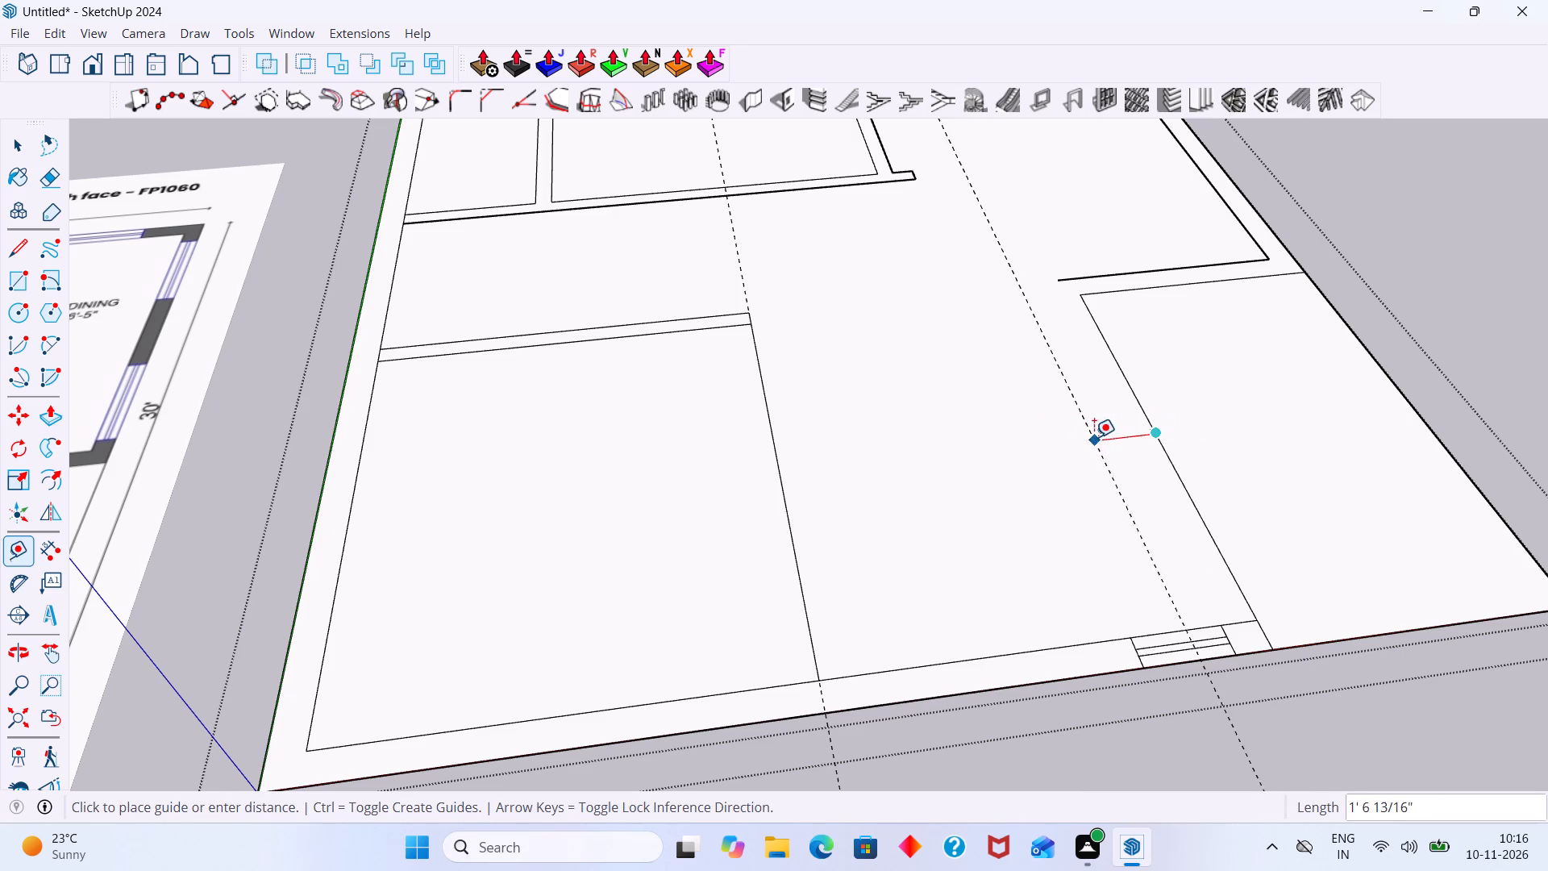
pyautogui.press('4')
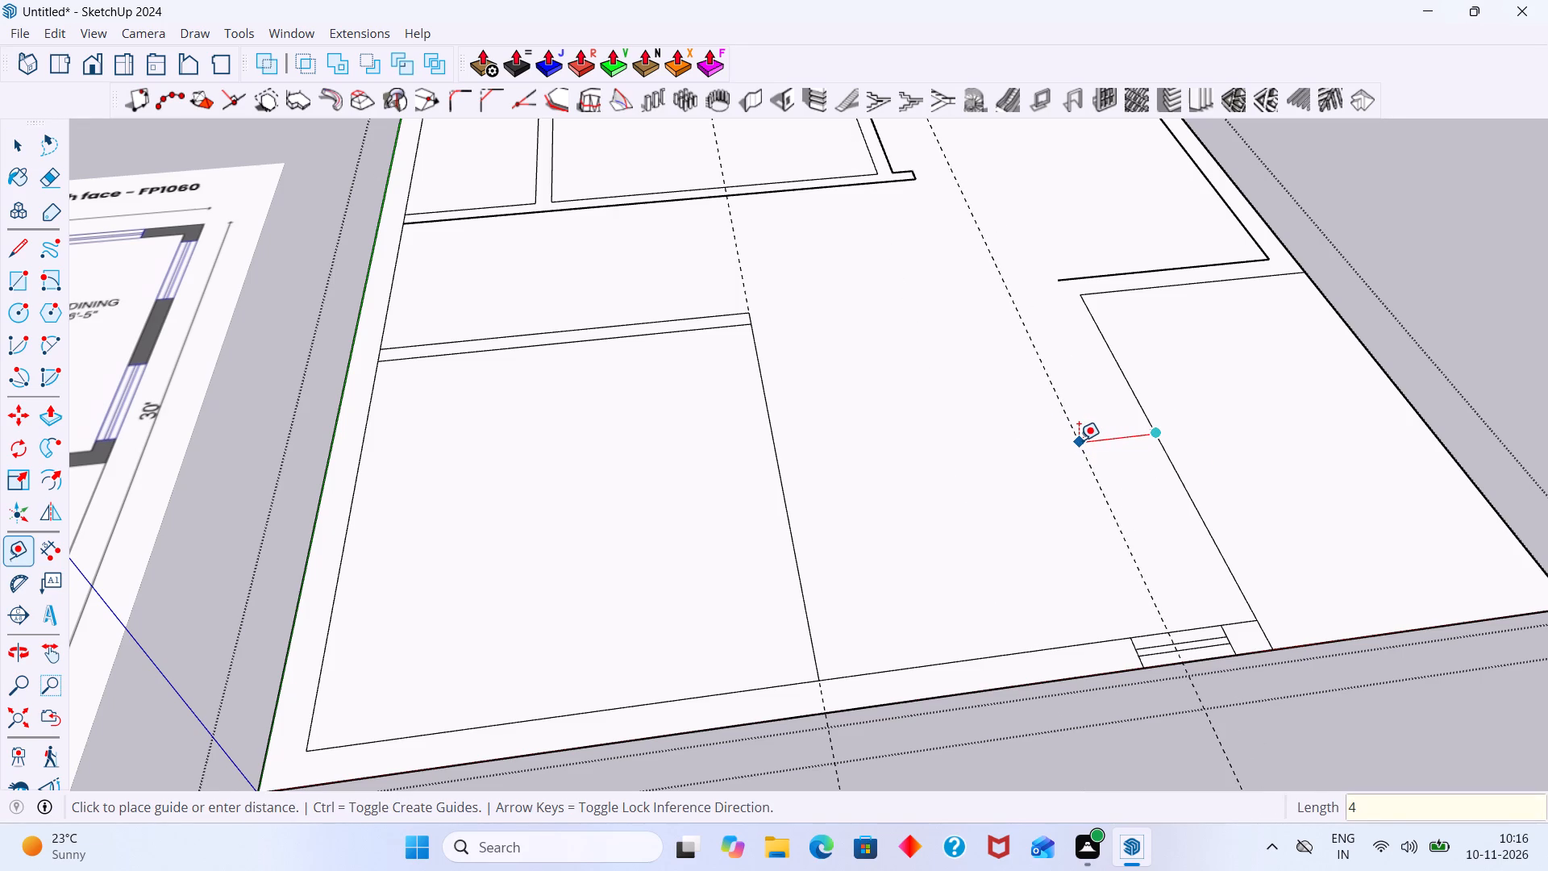
pyautogui.press("'")
pyautogui.press('Return')
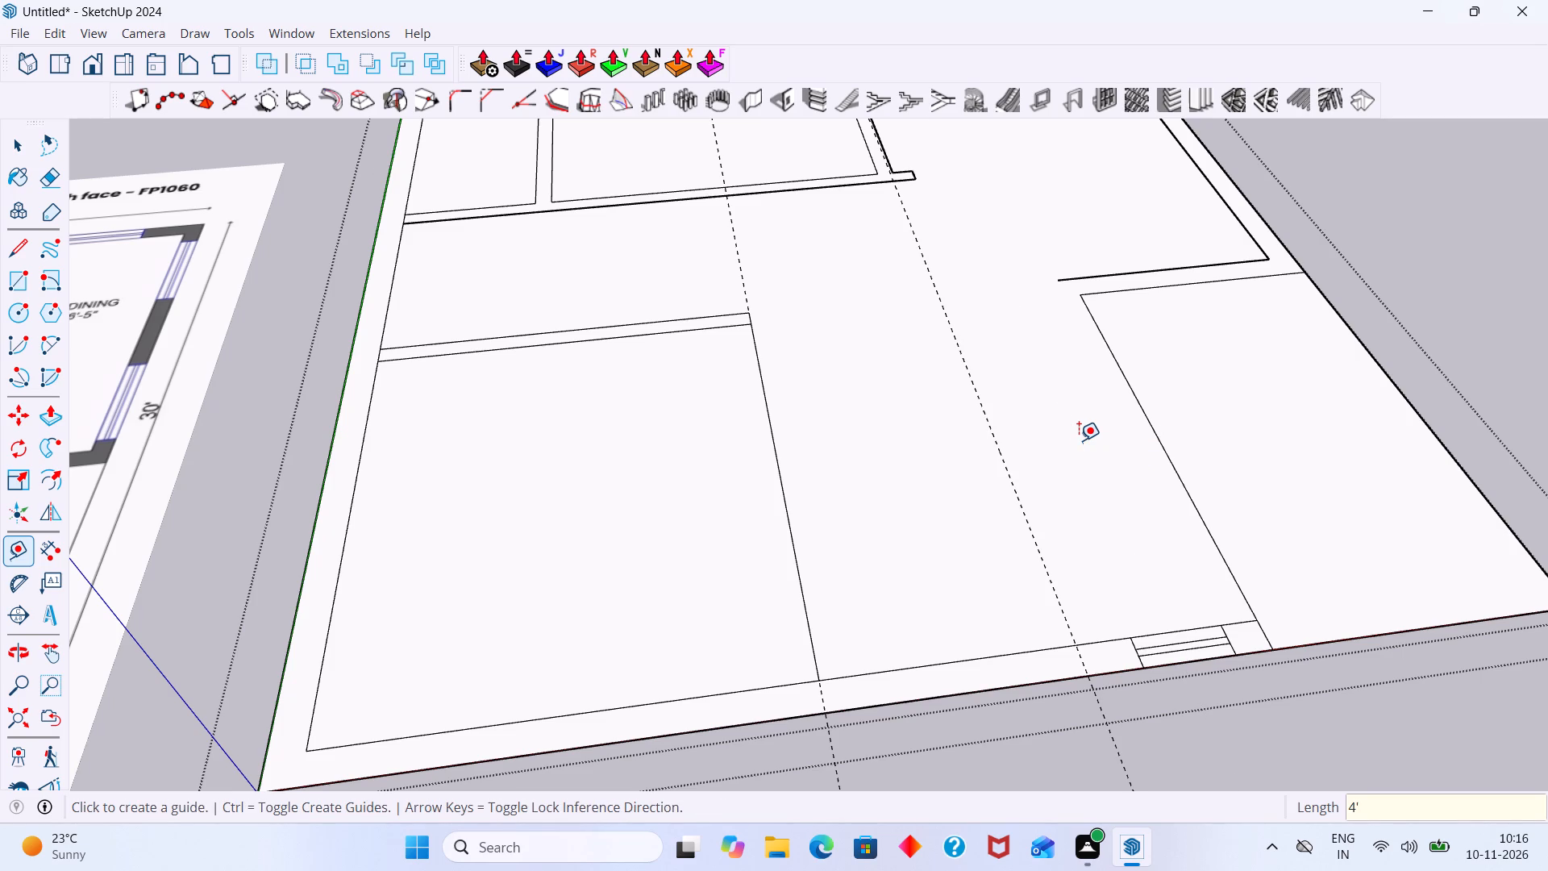
# Place a second lengthwise guide 6" from the 4' guide, on its Bedroom-2 side.
pyautogui.click(1008, 475)
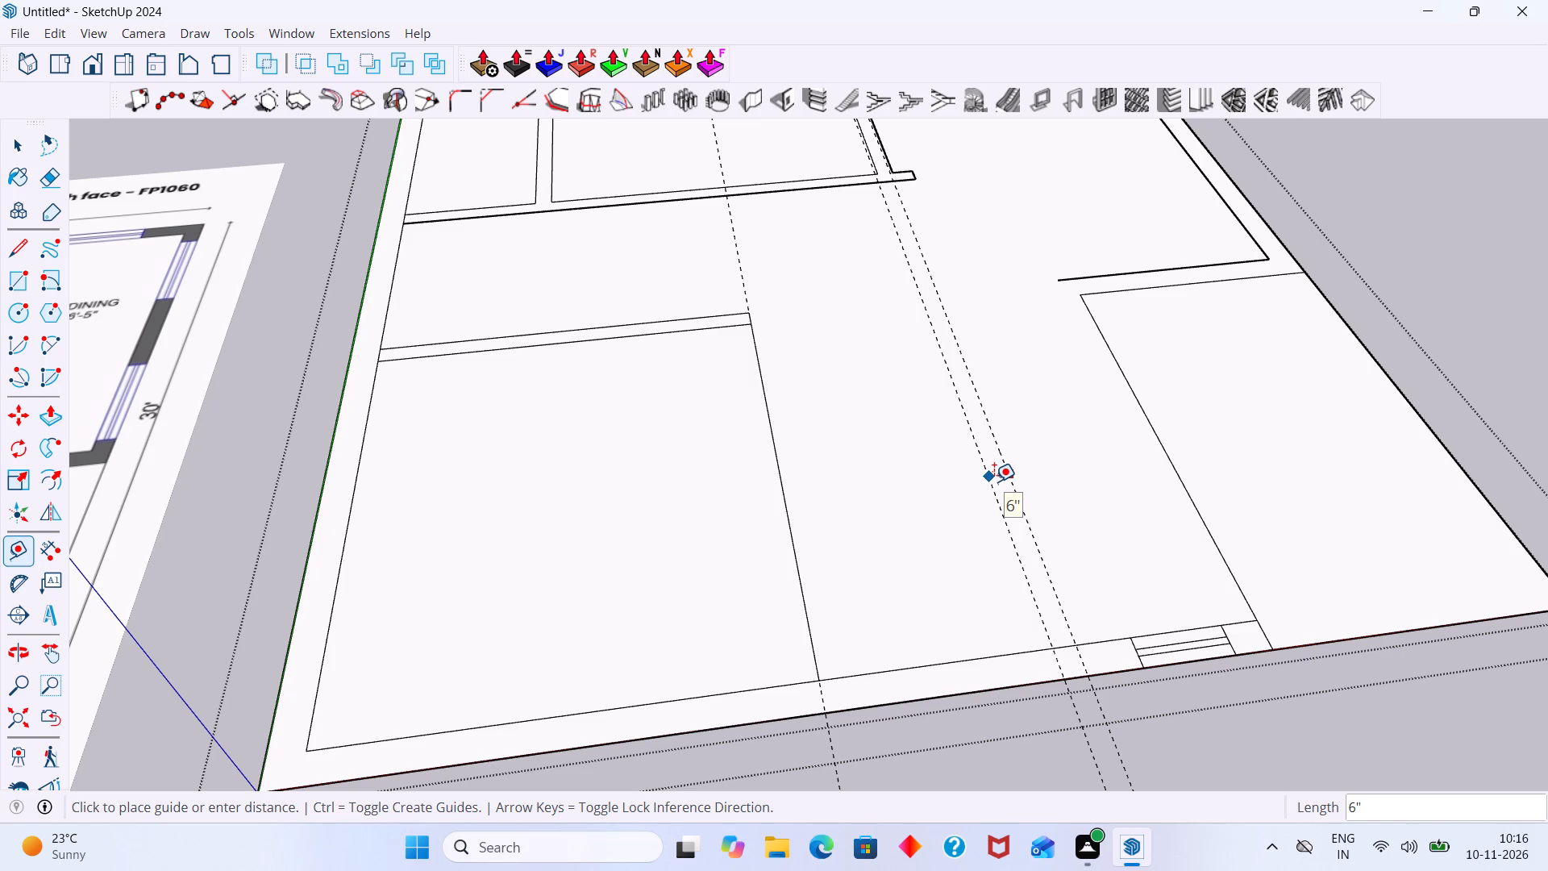
pyautogui.click(994, 481)
# Measure from the sit-out's lengthwise line across toward Bedroom-2's lengthwise line.
pyautogui.click(1163, 451)
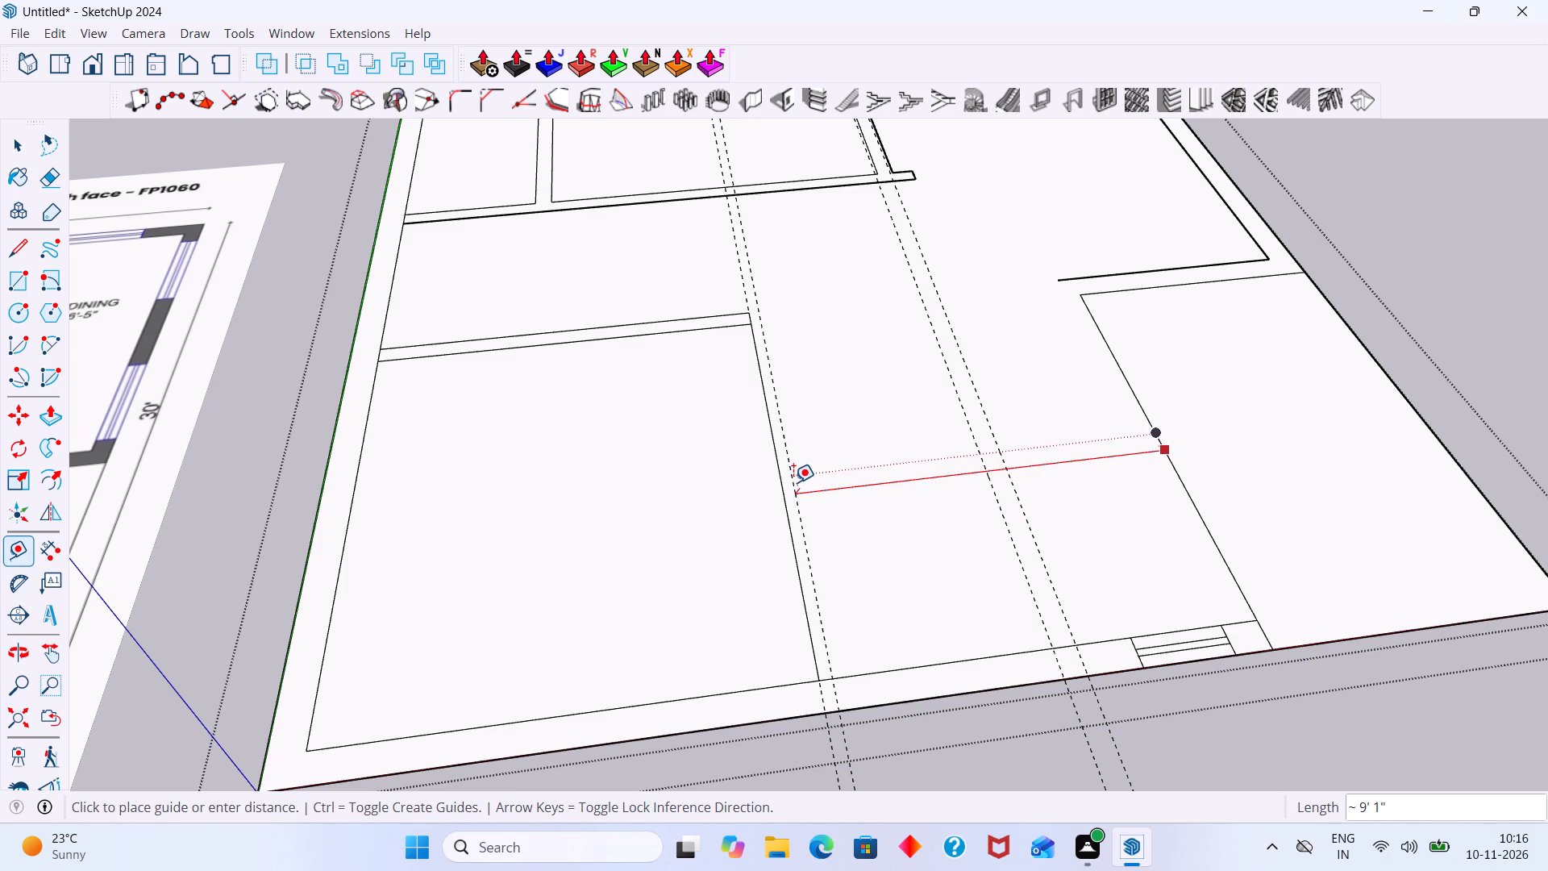
pyautogui.press('Escape')
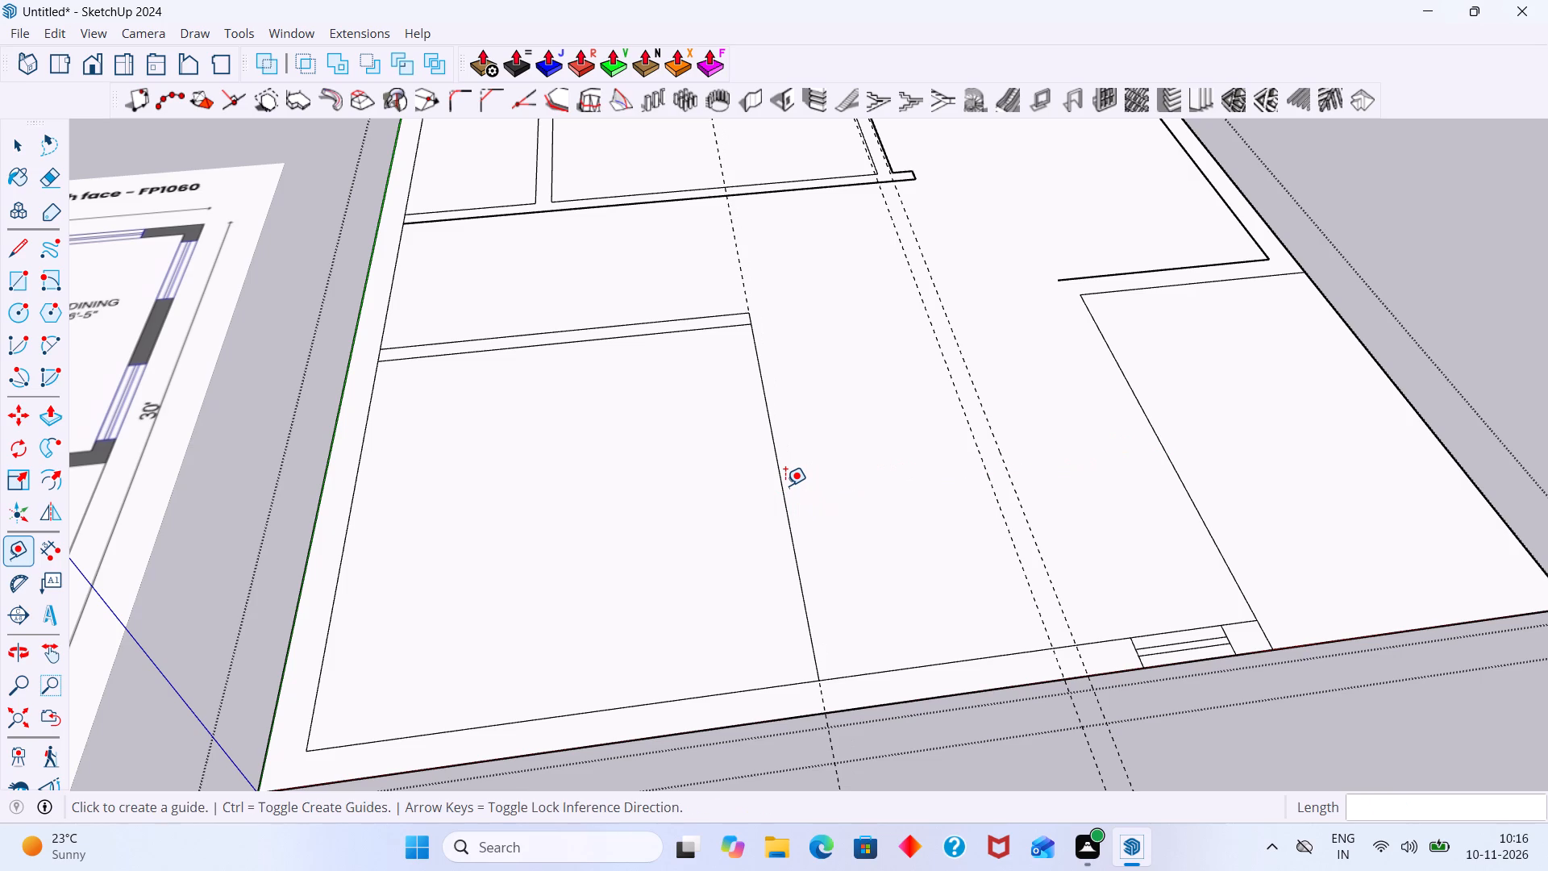
pyautogui.press('space')
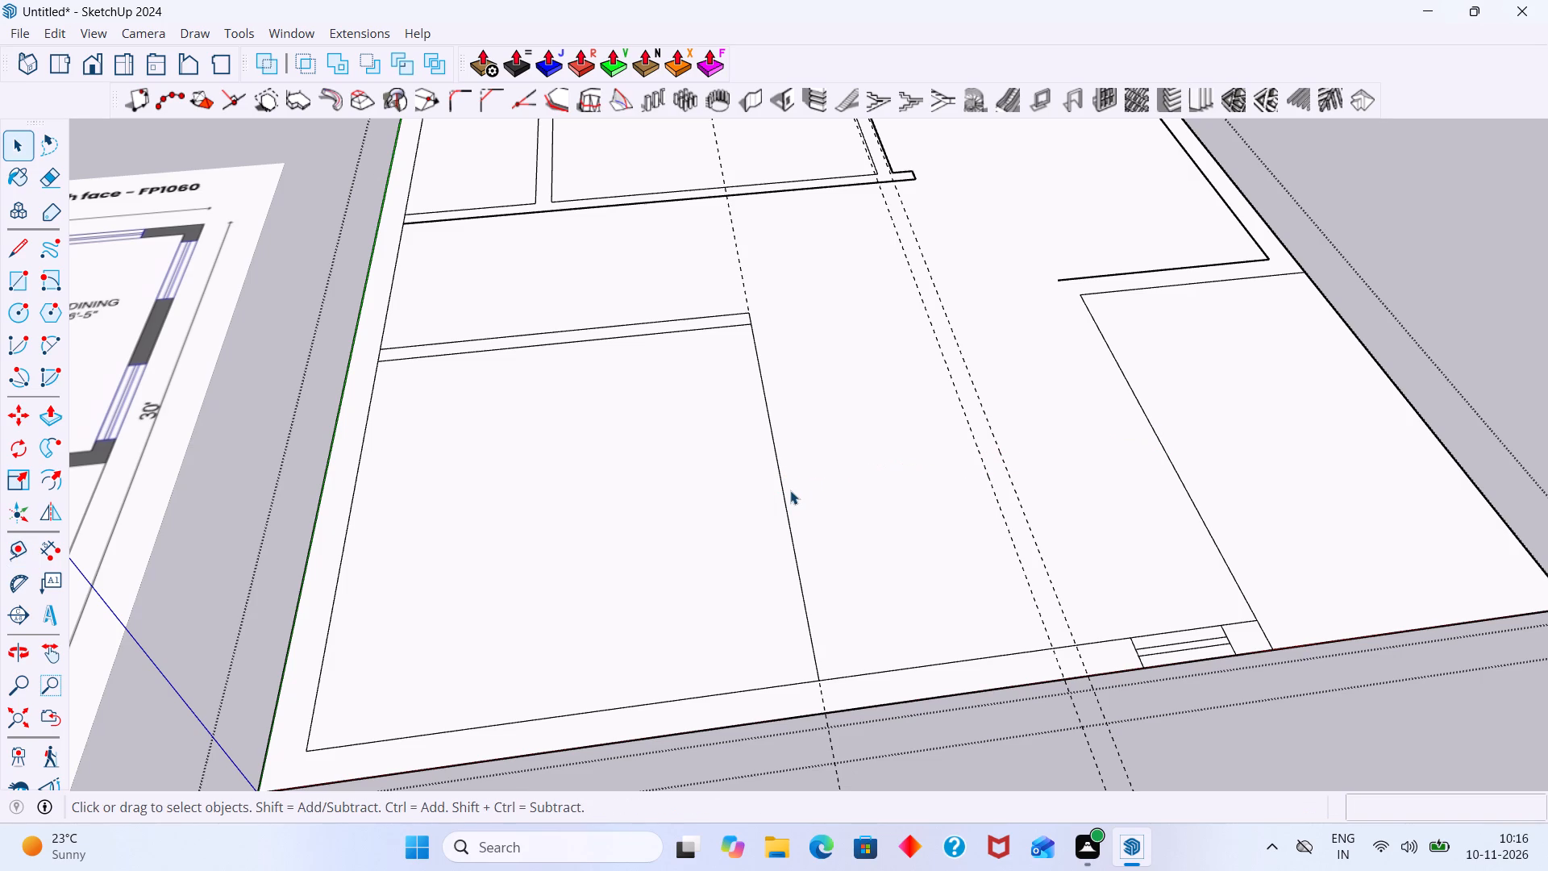
# Measure from Bedroom-2's lengthwise line across to the nearer of the two lengthwise guides.
pyautogui.press('t')
pyautogui.click(789, 490)
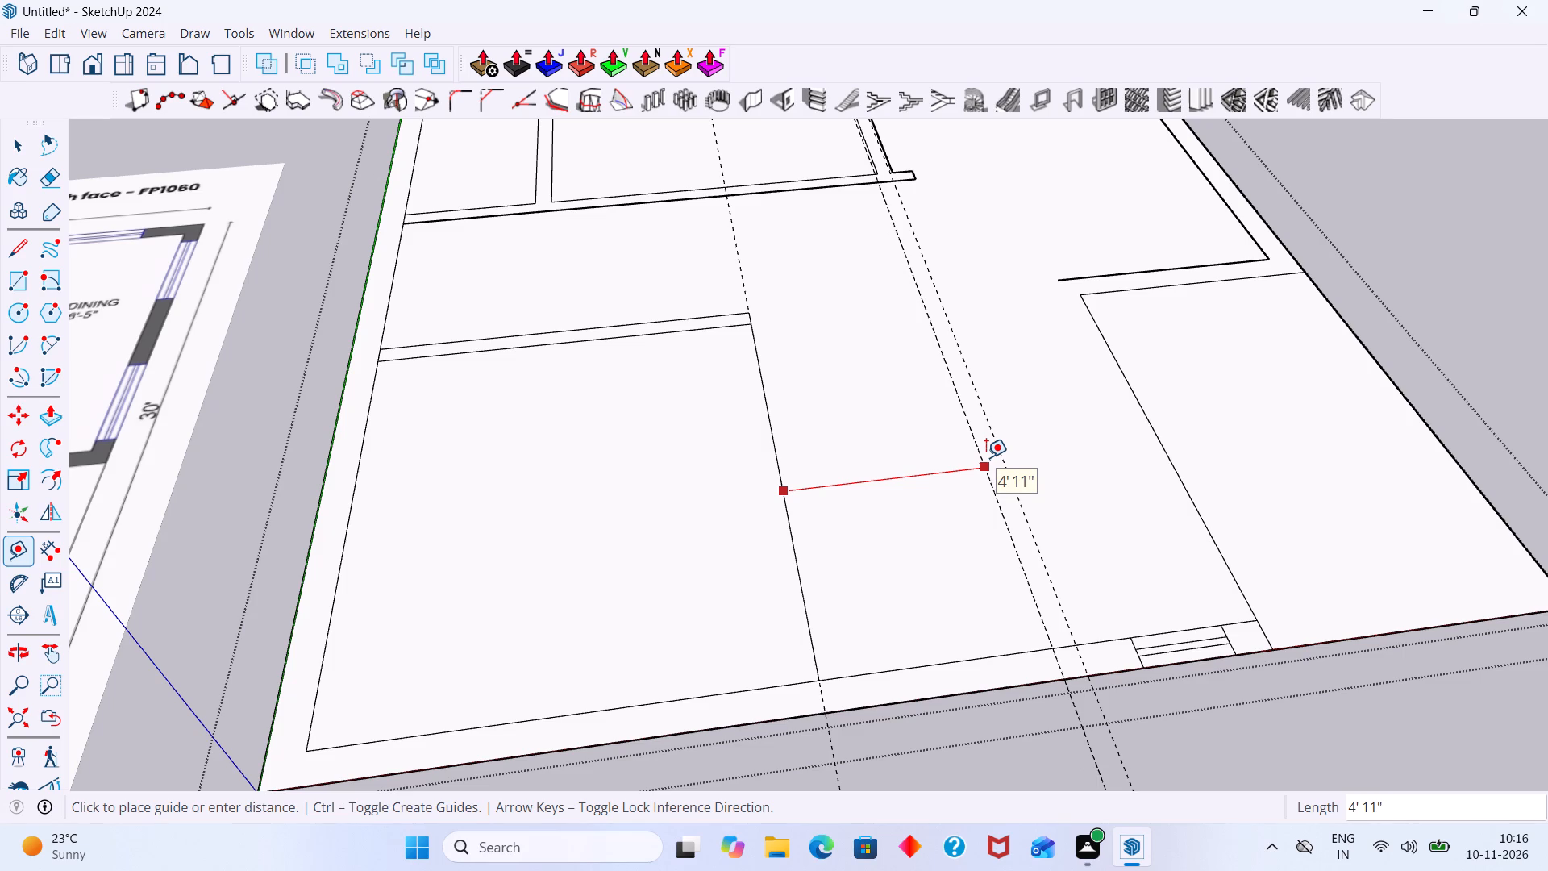
pyautogui.hotkey('ctrl', 'z')
pyautogui.press('space')
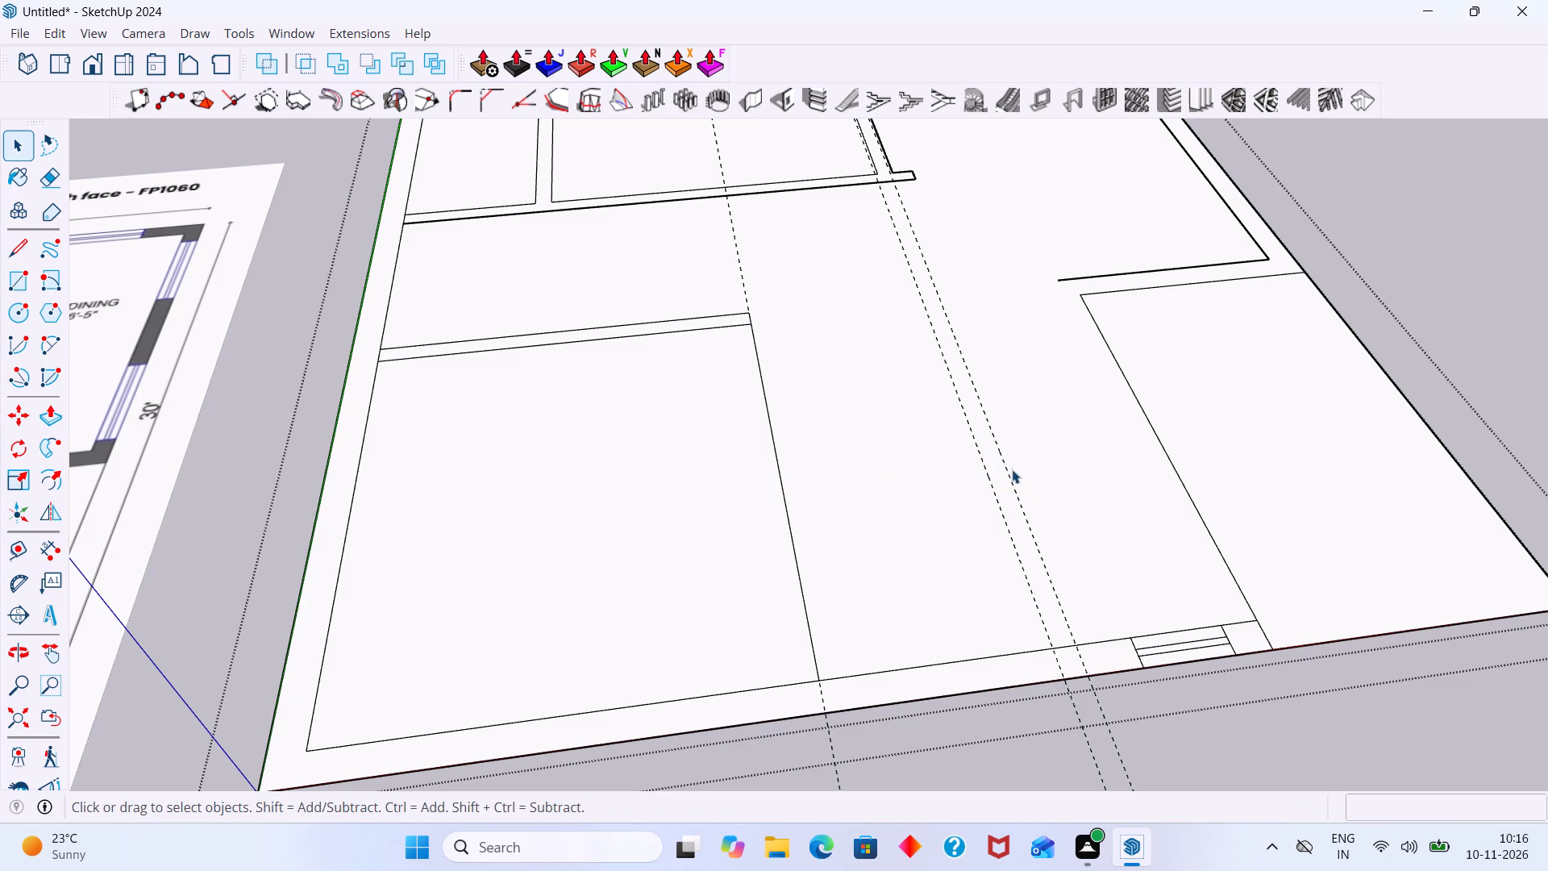
# Delete the two lengthwise guides between Bedroom-2 and the sit-out.
pyautogui.click(1011, 473)
pyautogui.press('BackSpace')
pyautogui.press('Delete')
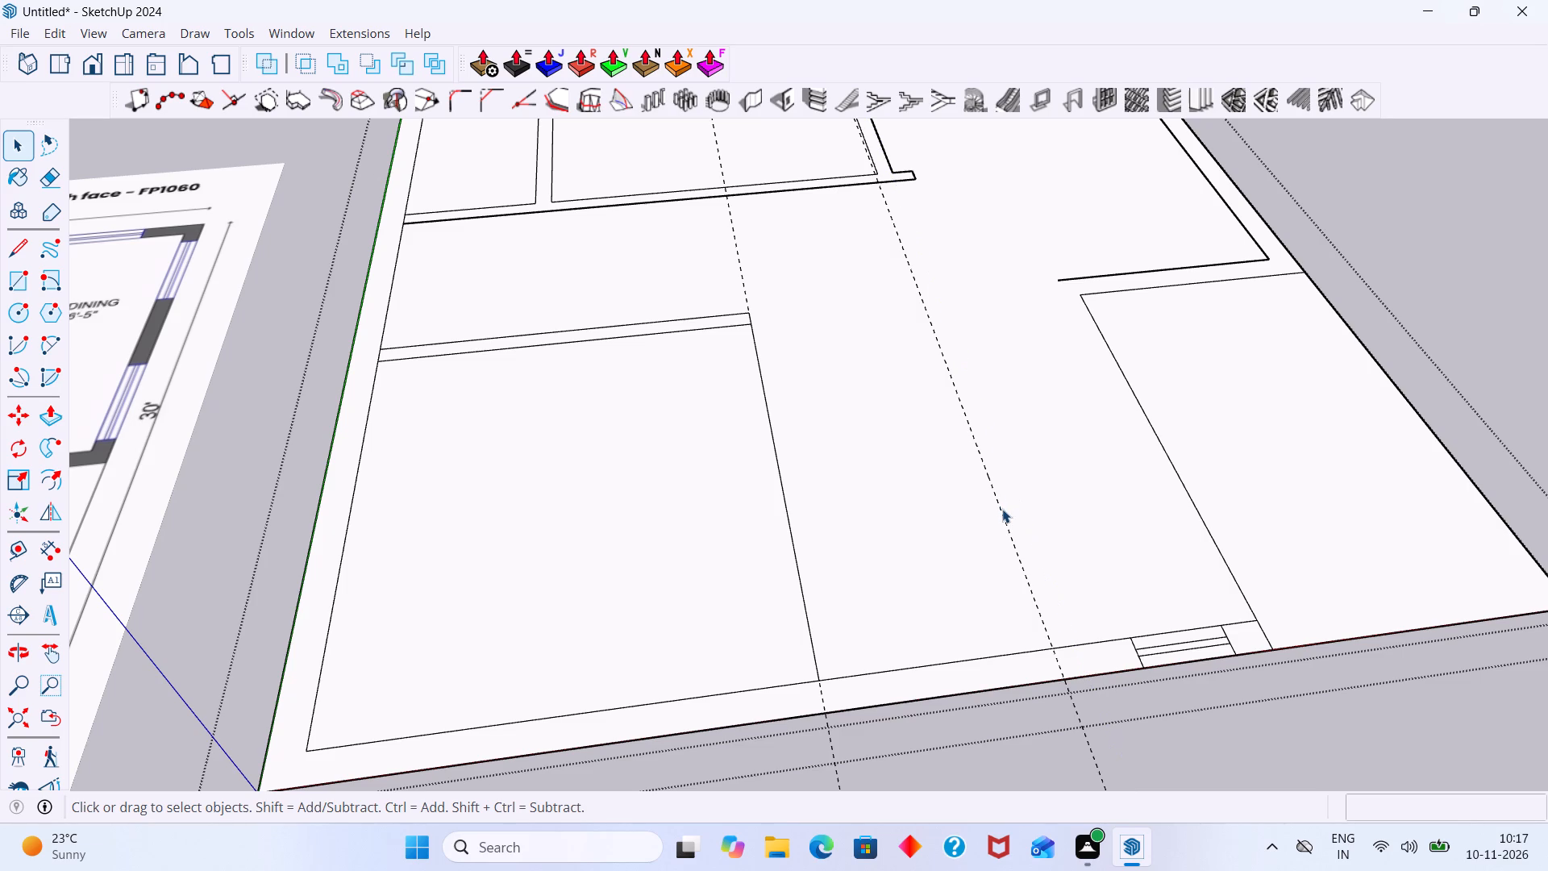
pyautogui.click(1002, 510)
pyautogui.press('Delete')
# Draw a crosswise line about 9' 5" long from the sit-out's inner corner to Bedroom-2's lengthwise line.
pyautogui.press('l')
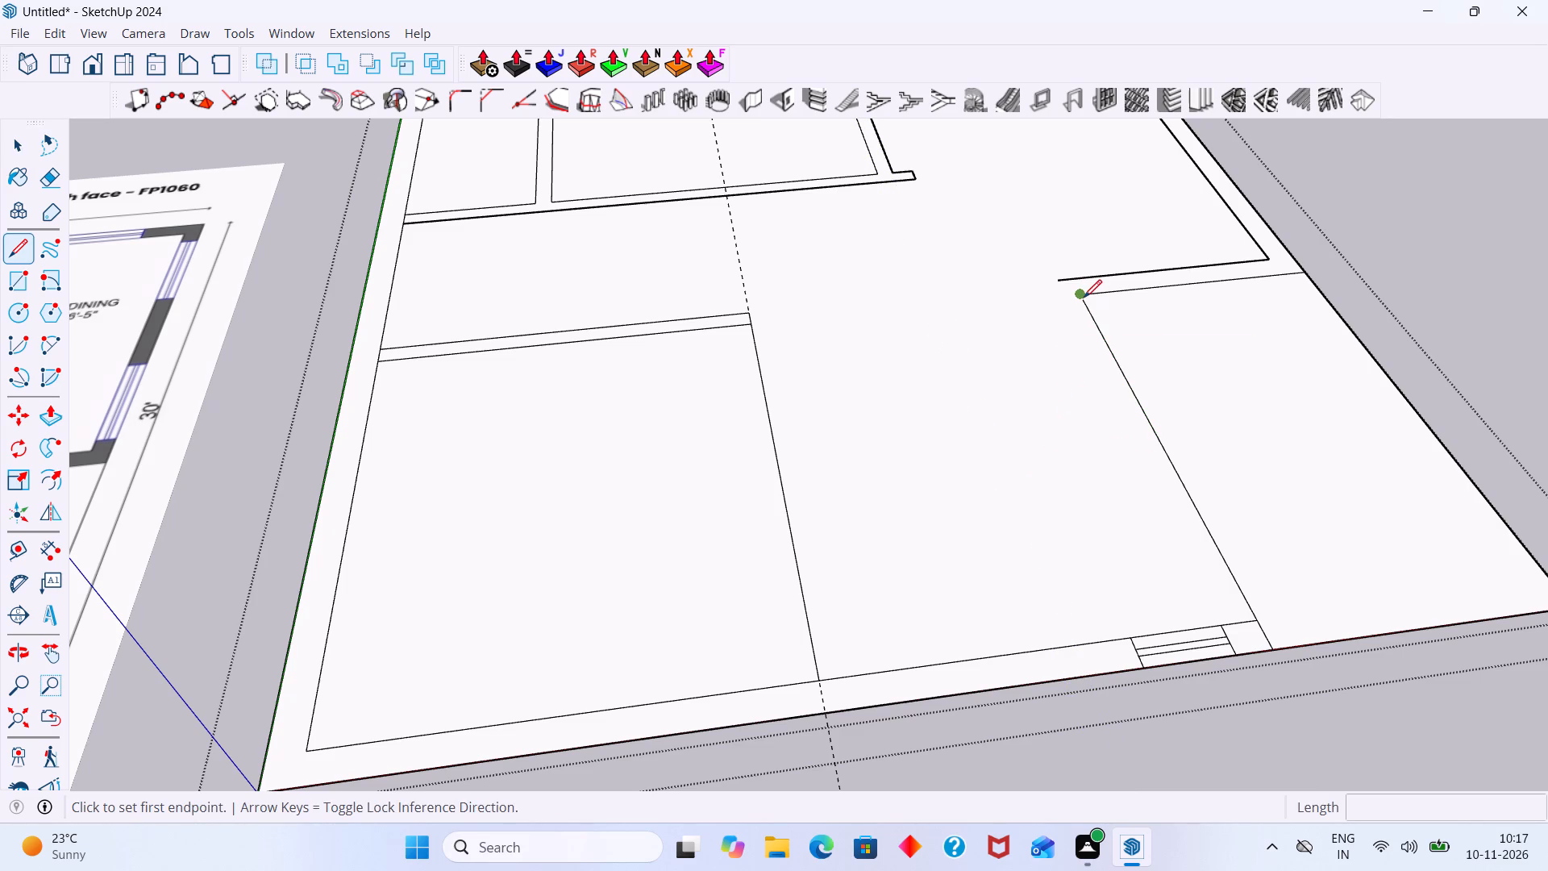
pyautogui.click(1084, 297)
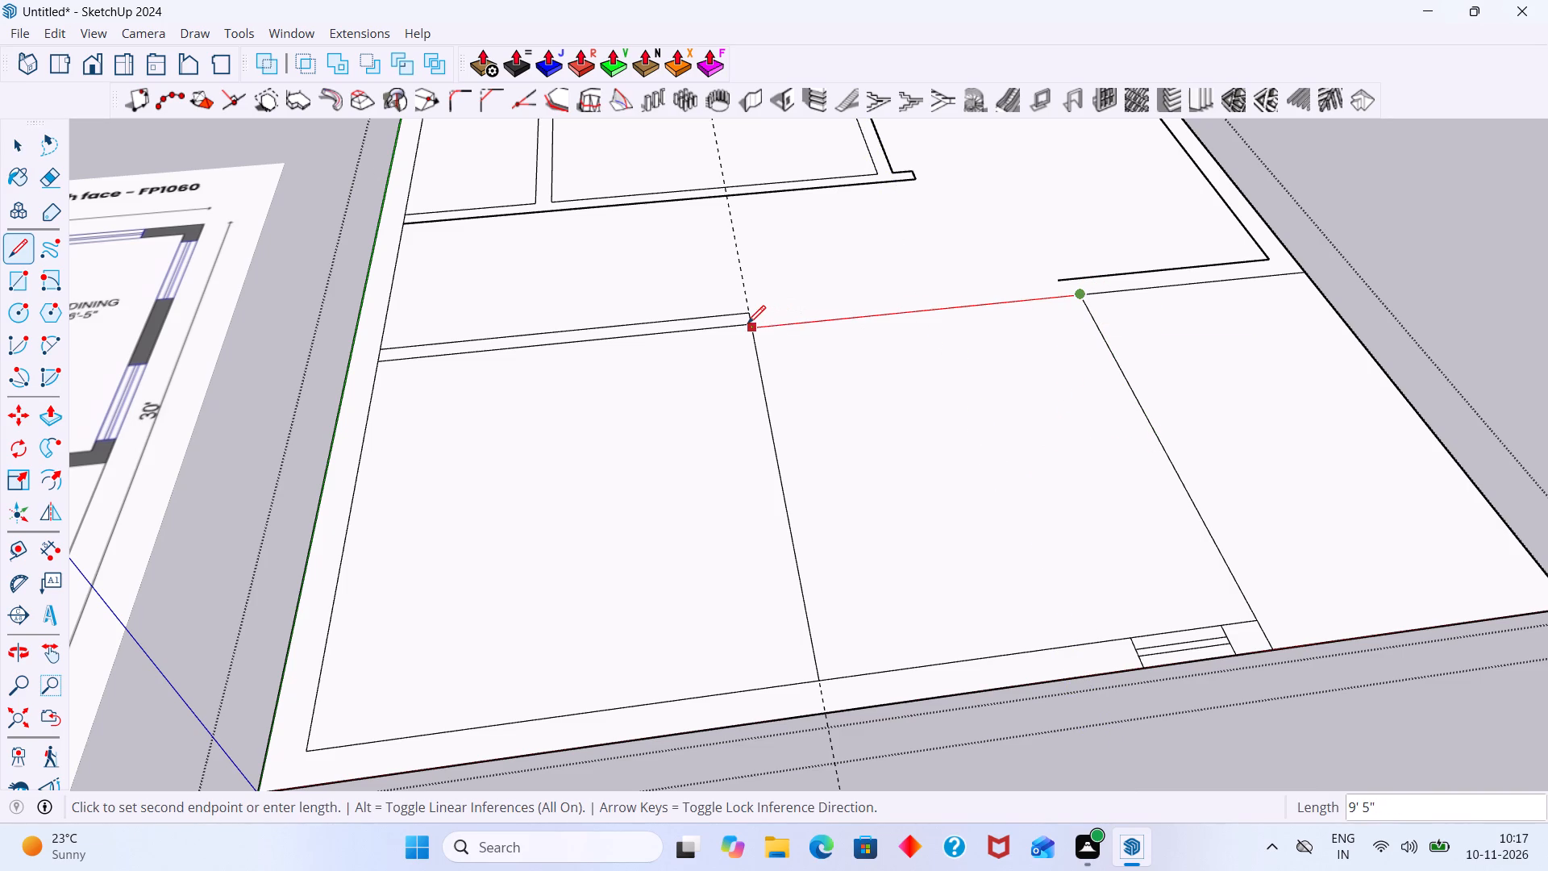
pyautogui.scroll(7, 751, 324)
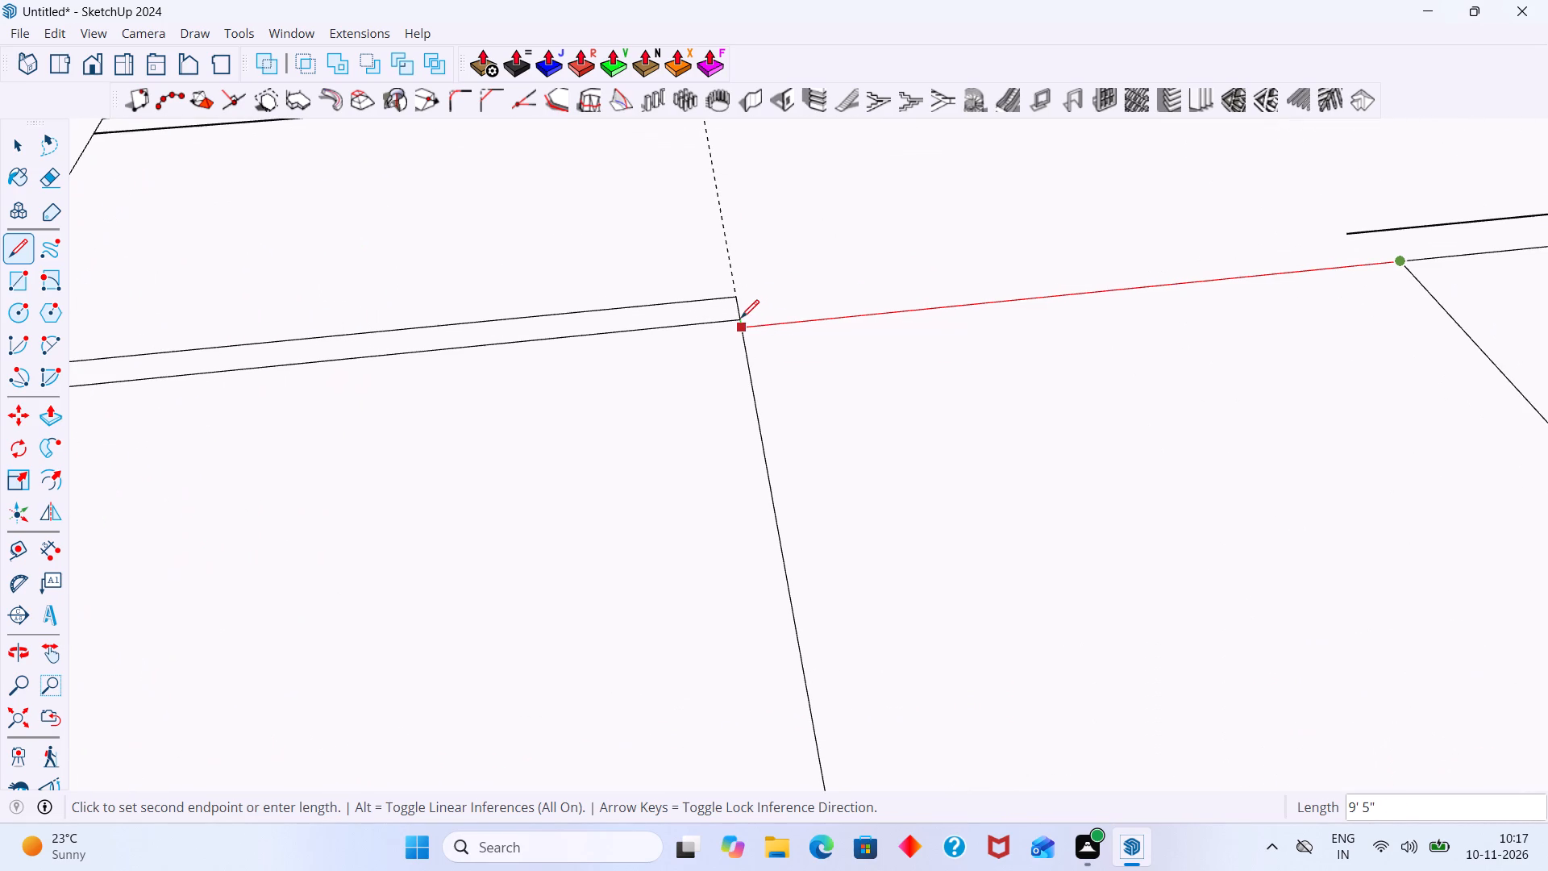
pyautogui.click(741, 319)
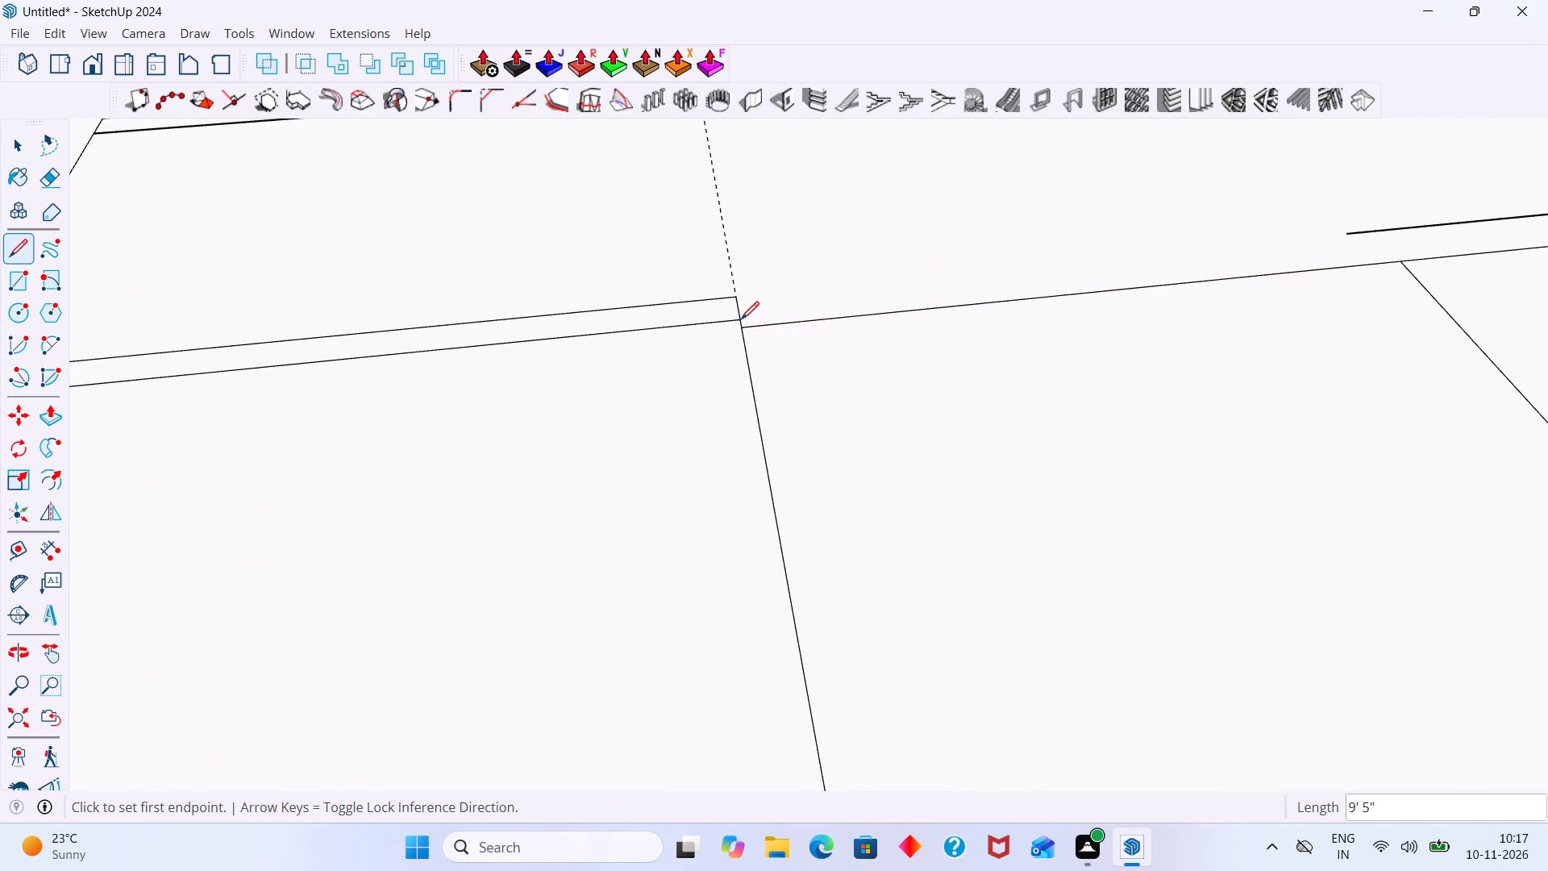
# Draw a lengthwise centre line about 11' 4" long from the crosswise line's midpoint to the kitchen-side outer wall's inner line.
pyautogui.press('l')
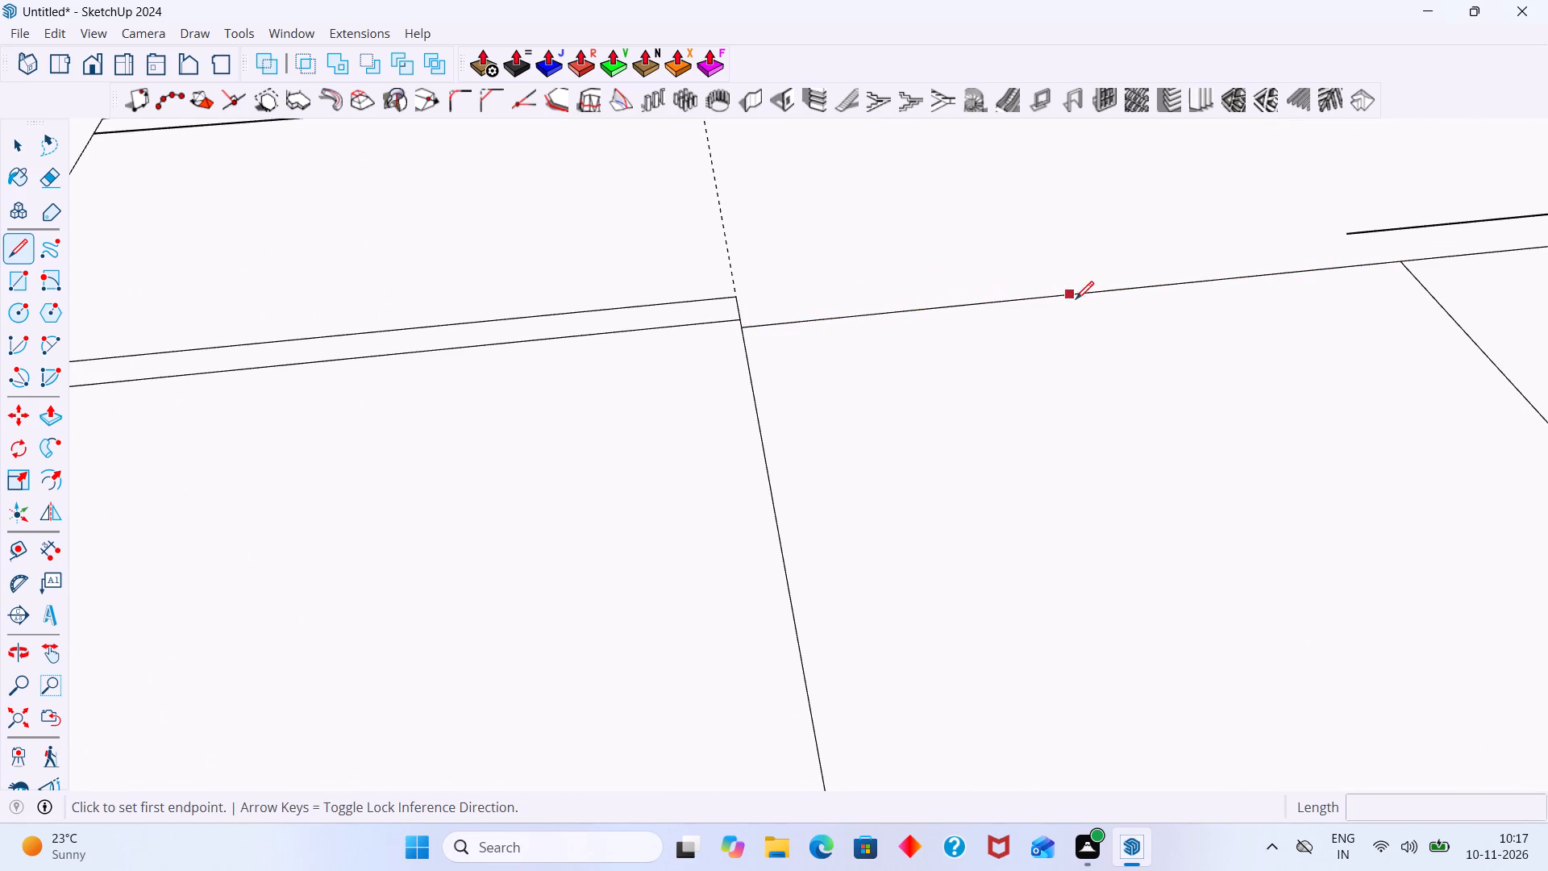
pyautogui.click(1086, 294)
pyautogui.scroll(-4, 1177, 527)
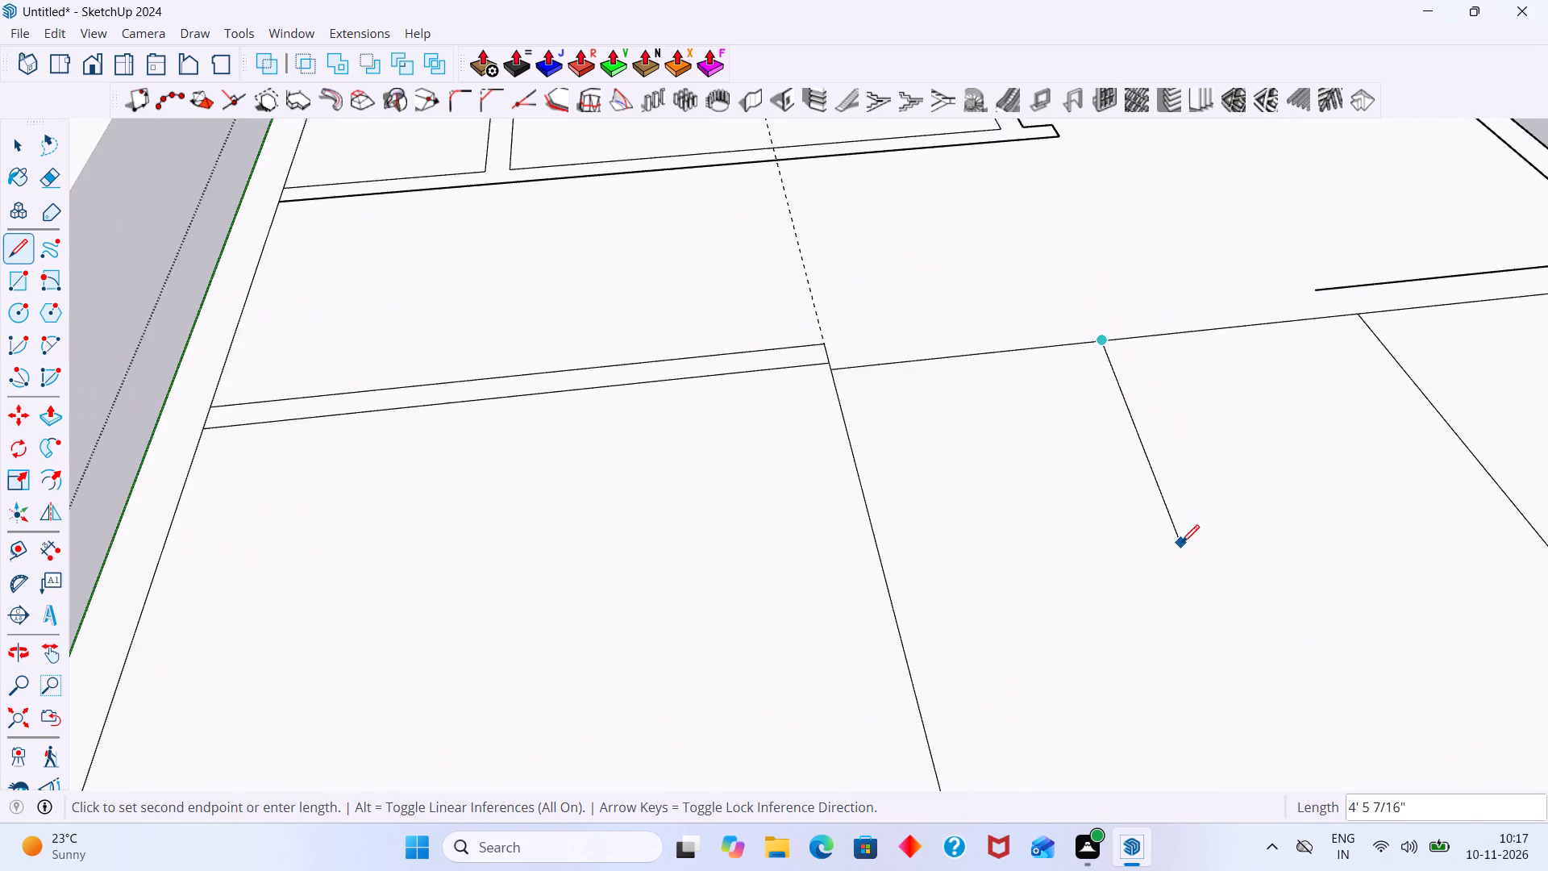
pyautogui.scroll(-9, 1181, 543)
pyautogui.moveTo(1214, 570); pyautogui.dragTo(1196, 490, button='middle')
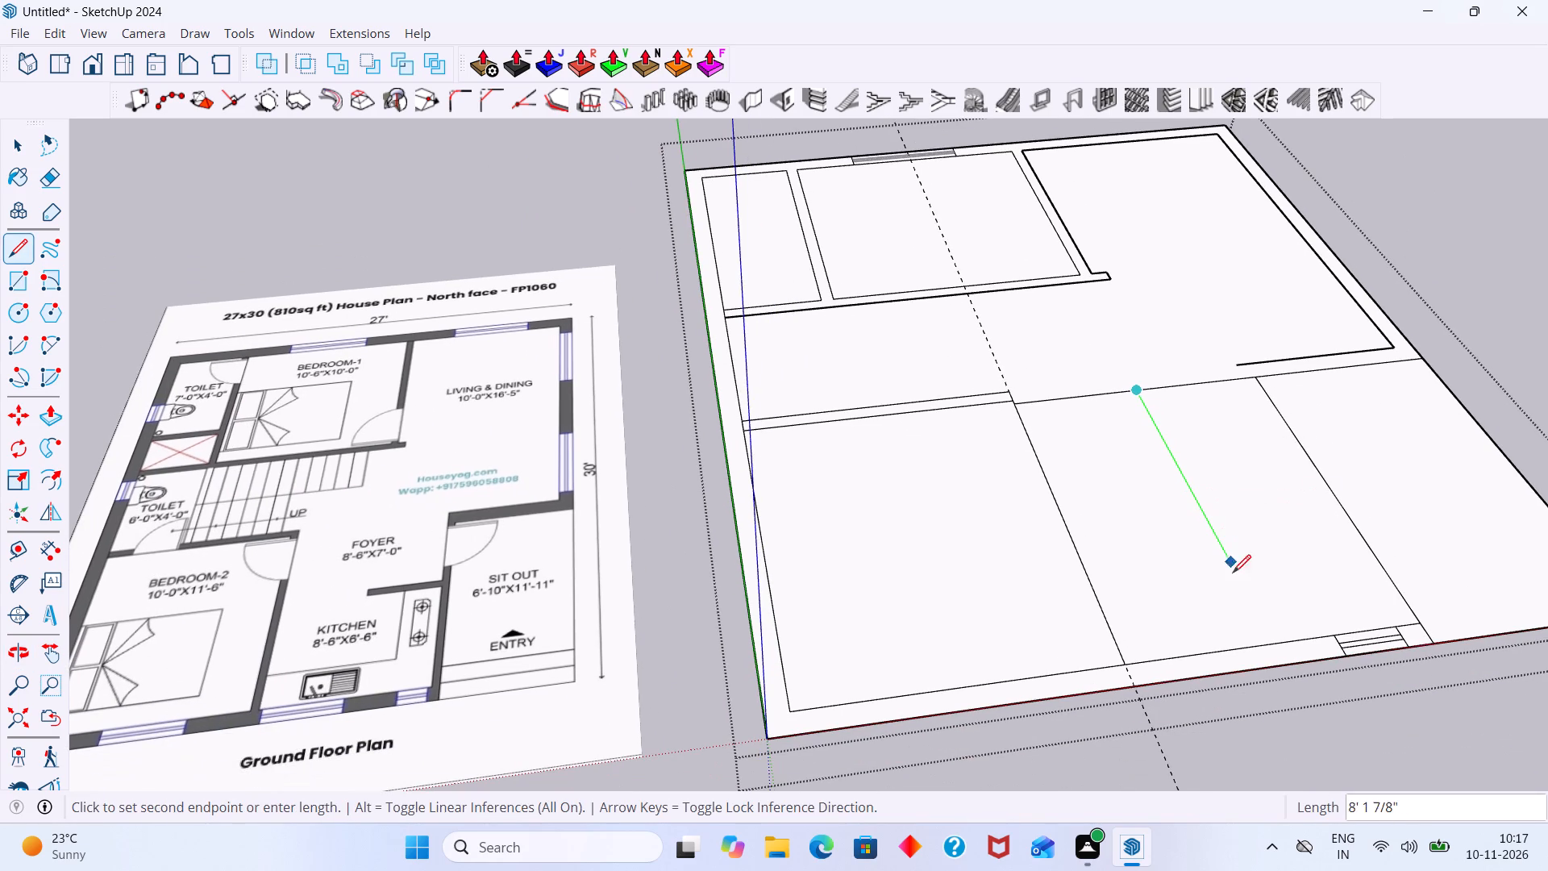
pyautogui.click(1276, 642)
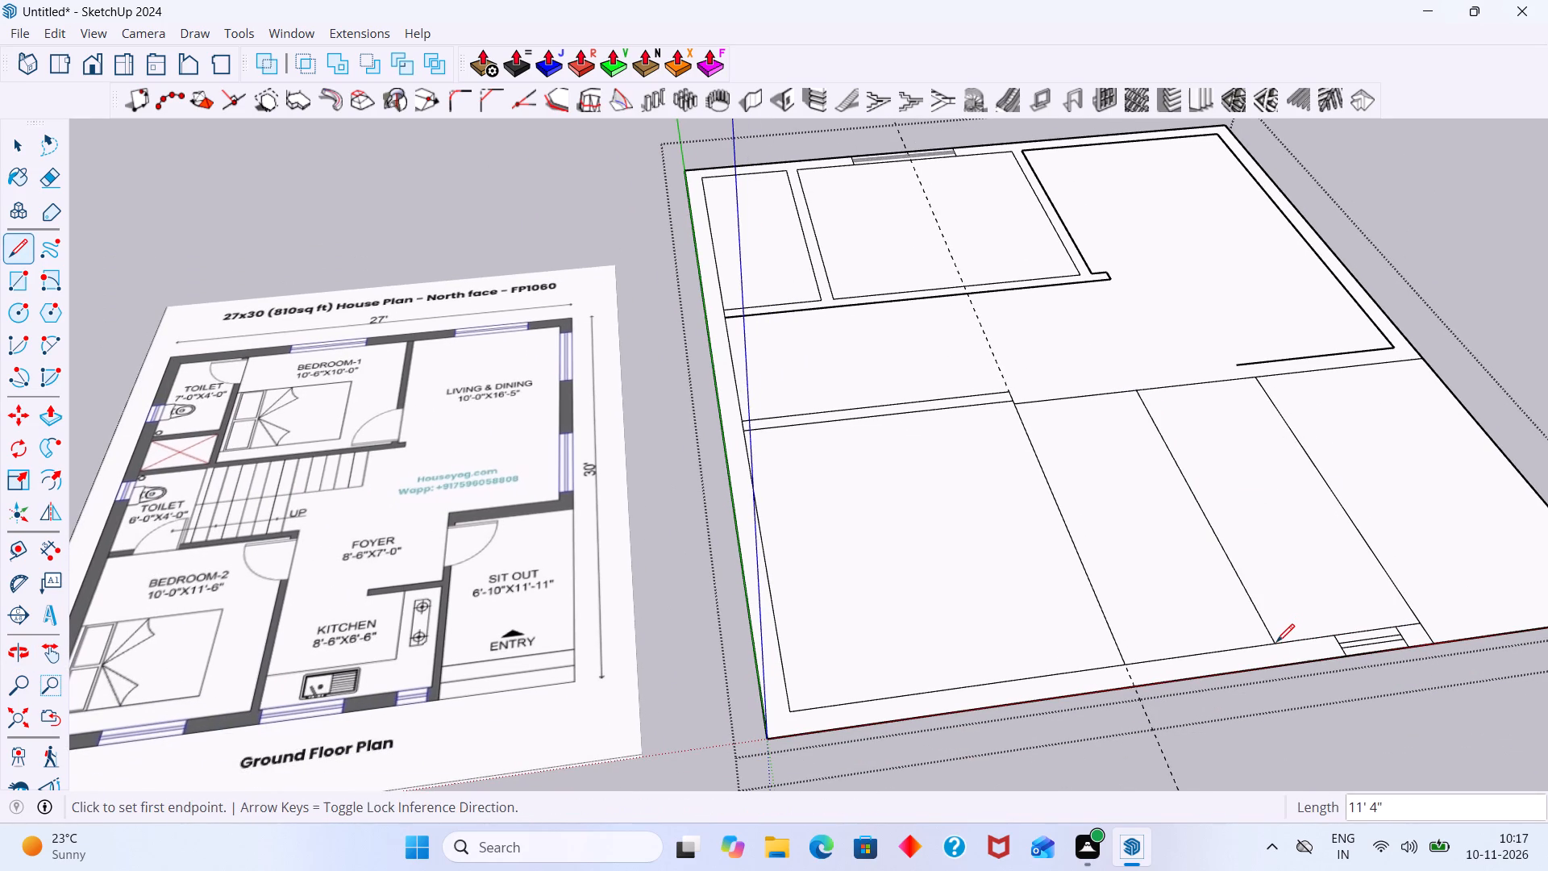
# Delete both halves of the crosswise line, keeping only the lengthwise centre line.
pyautogui.press('space')
pyautogui.click(1191, 381)
pyautogui.doubleClick(1192, 385)
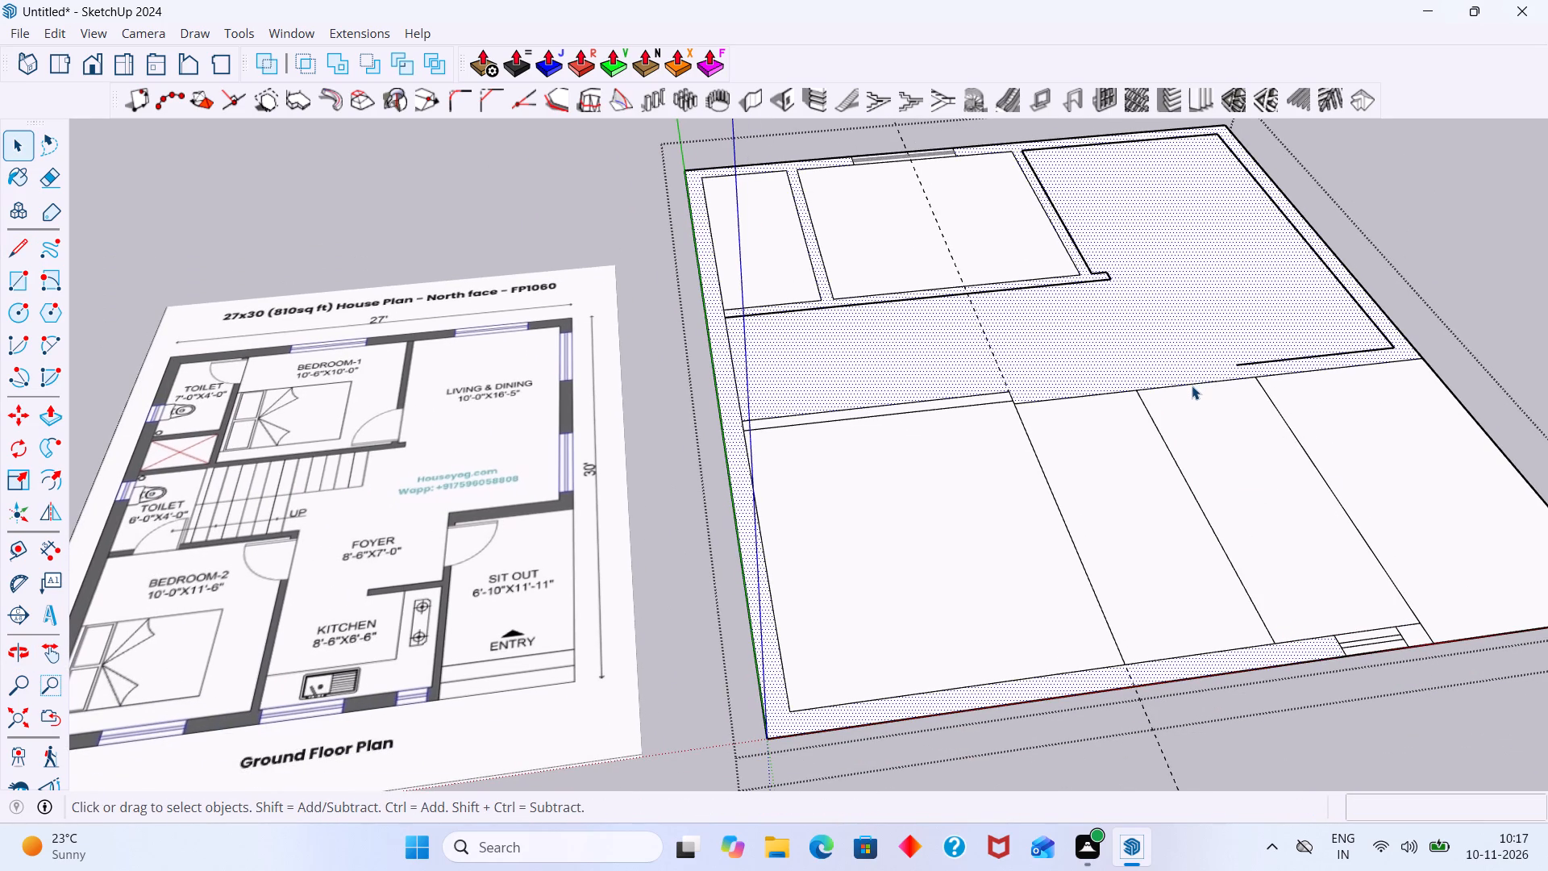
pyautogui.click(1192, 384)
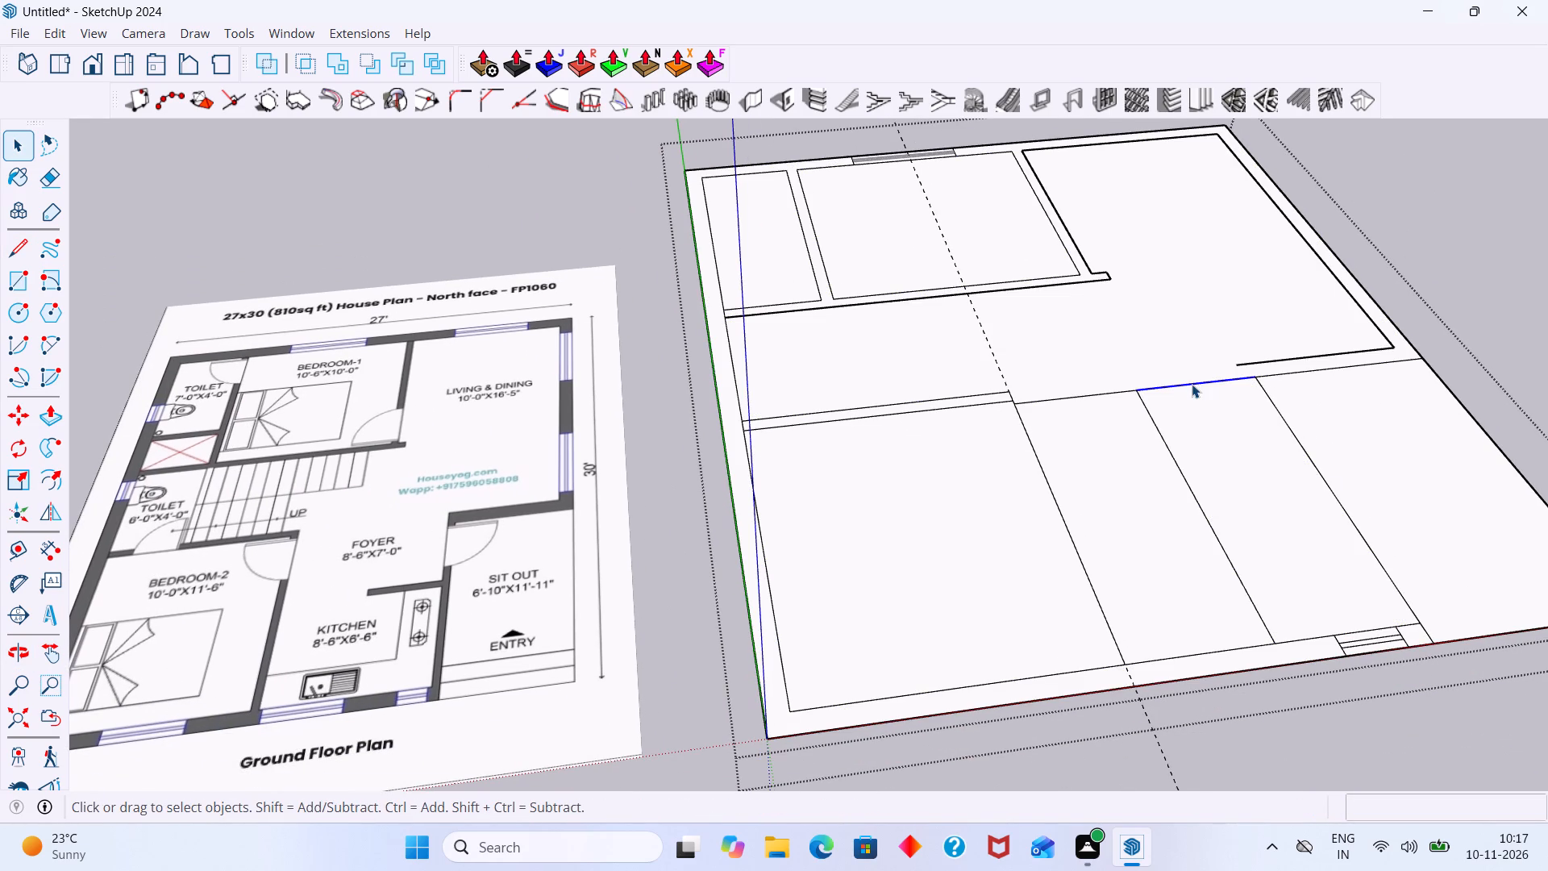
pyautogui.press('Delete')
pyautogui.press('e')
pyautogui.moveTo(1110, 370); pyautogui.dragTo(1105, 398)
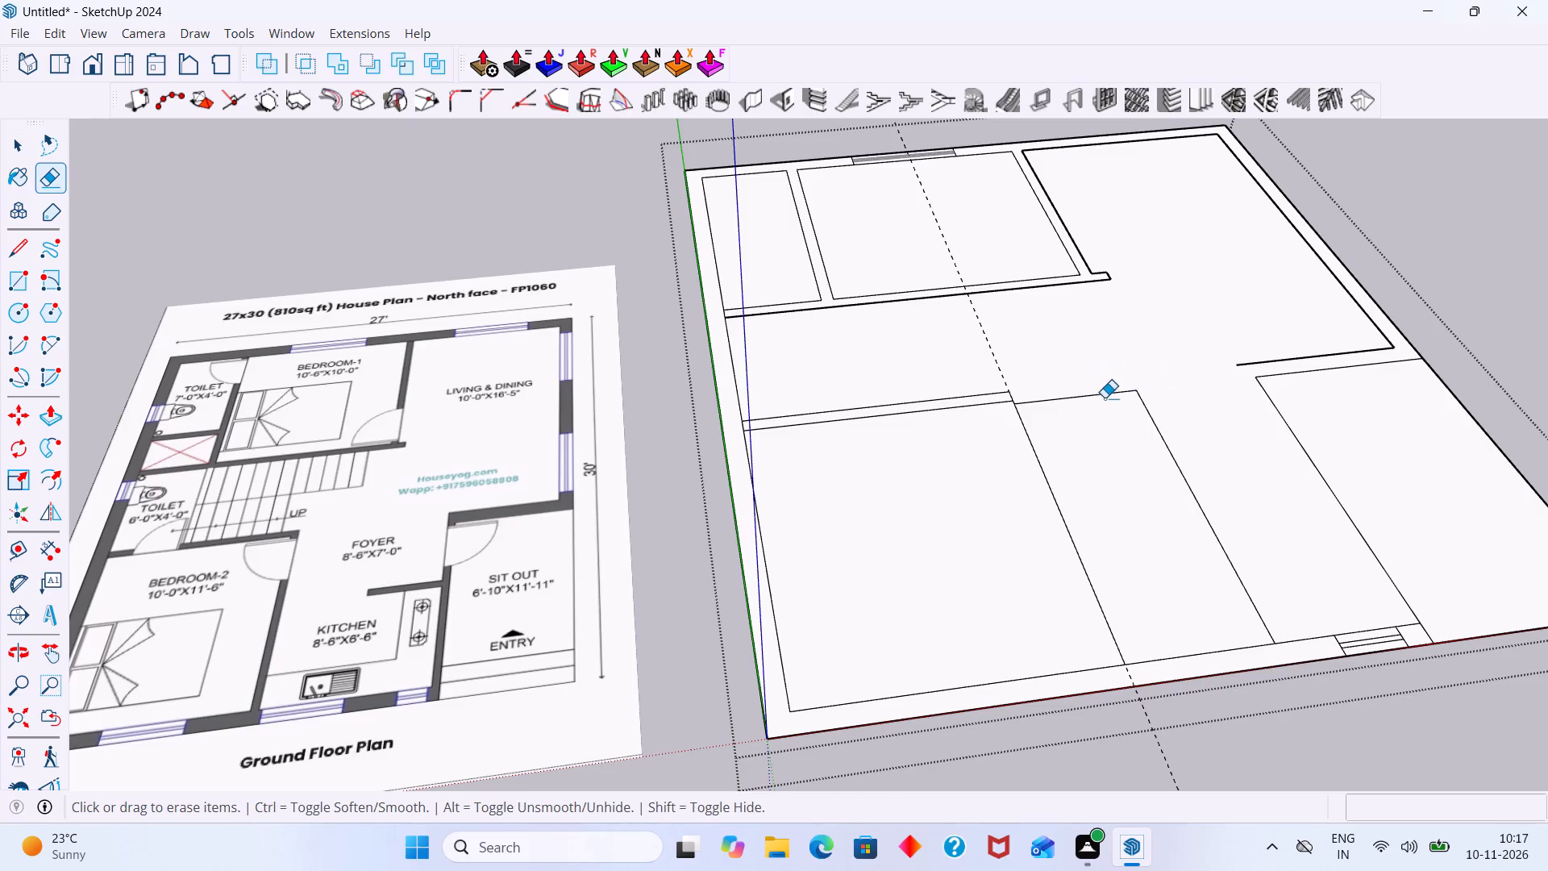
pyautogui.moveTo(1105, 398); pyautogui.dragTo(1105, 401)
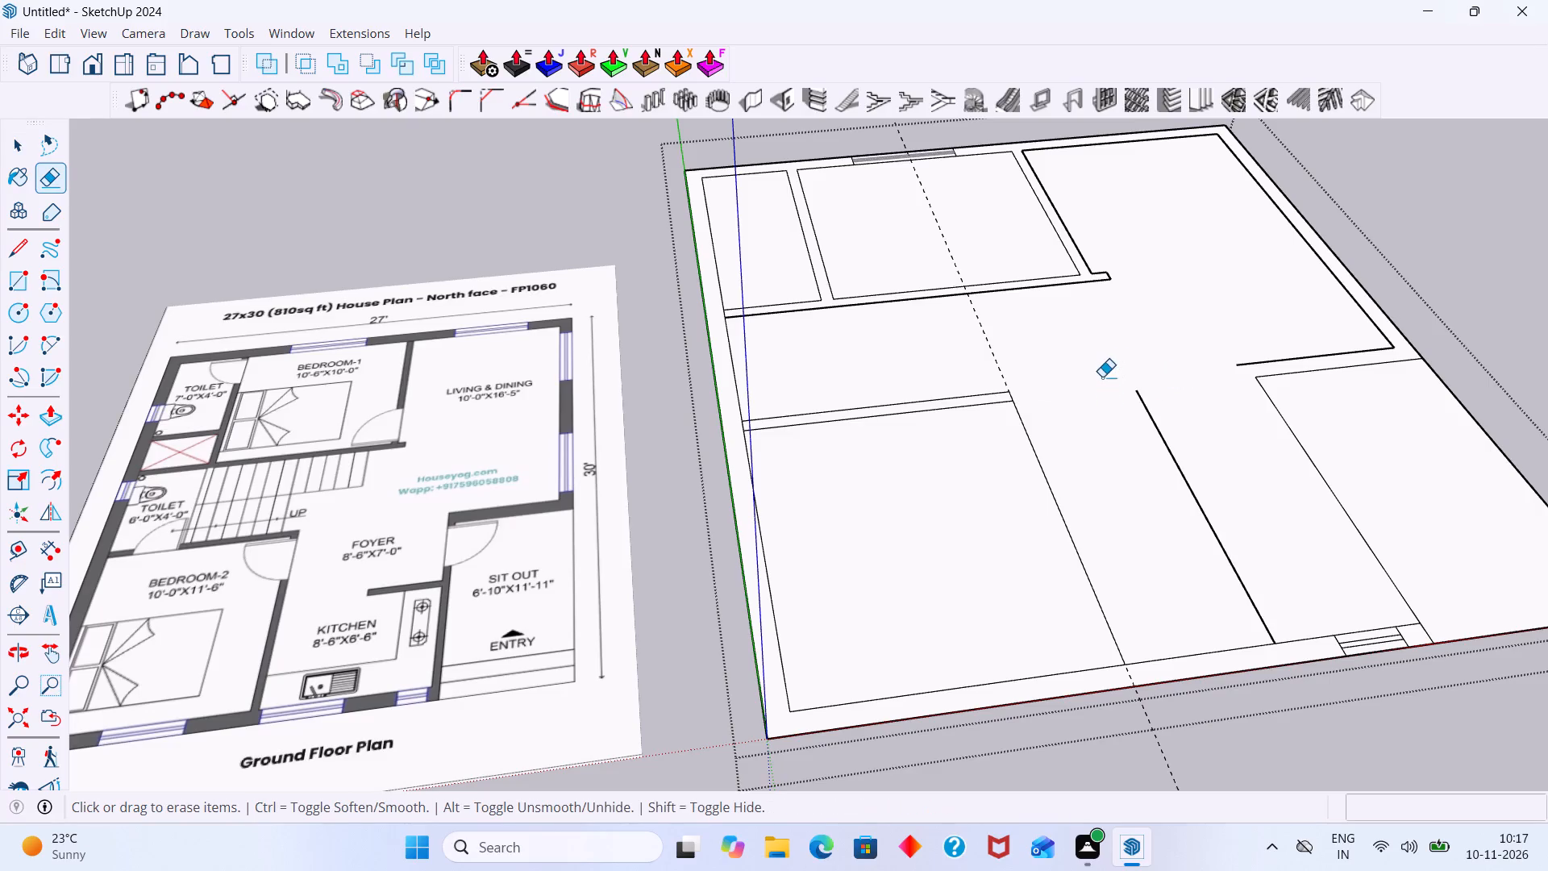
pyautogui.press('space')
# Copy the kitchen's lengthwise centre line 4'3" toward the sit-out.
pyautogui.scroll(-2, 1169, 431)
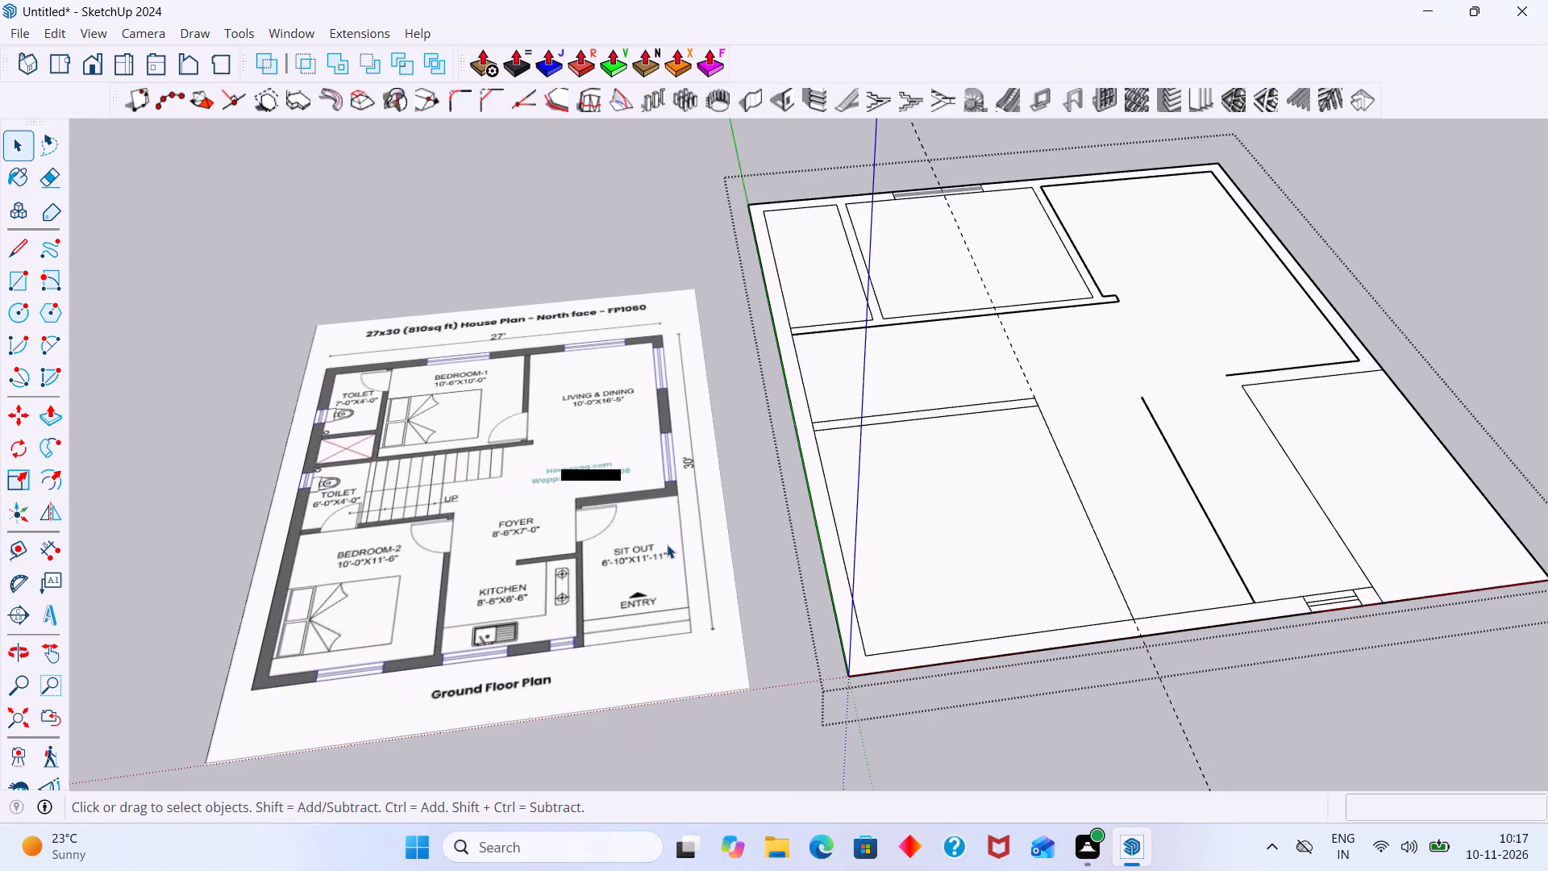
pyautogui.moveTo(661, 544); pyautogui.dragTo(646, 522, button='middle')
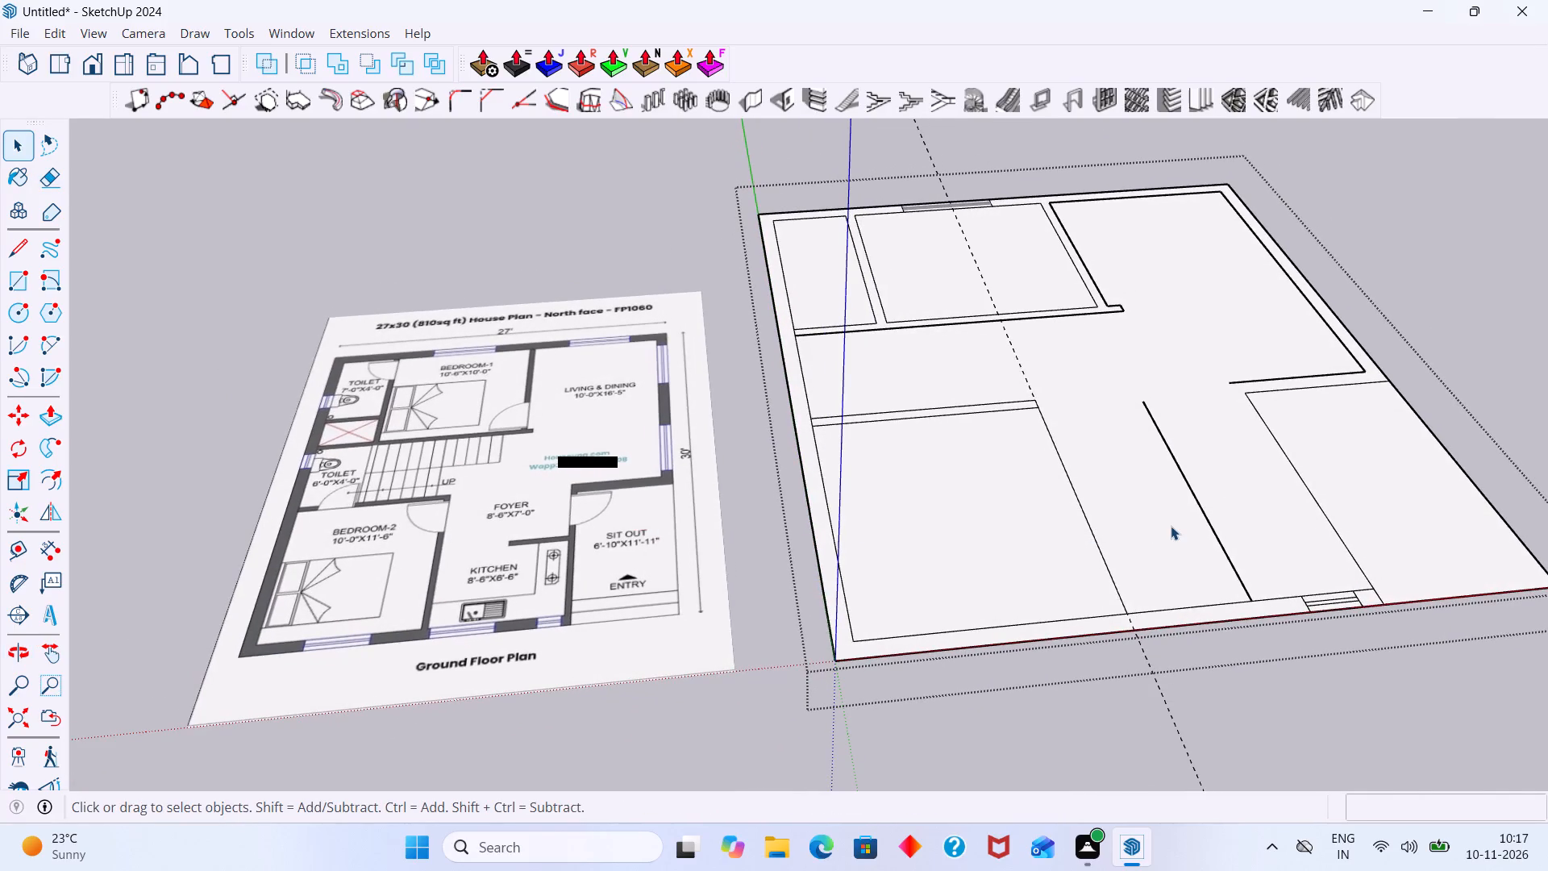
pyautogui.scroll(1, 1183, 527)
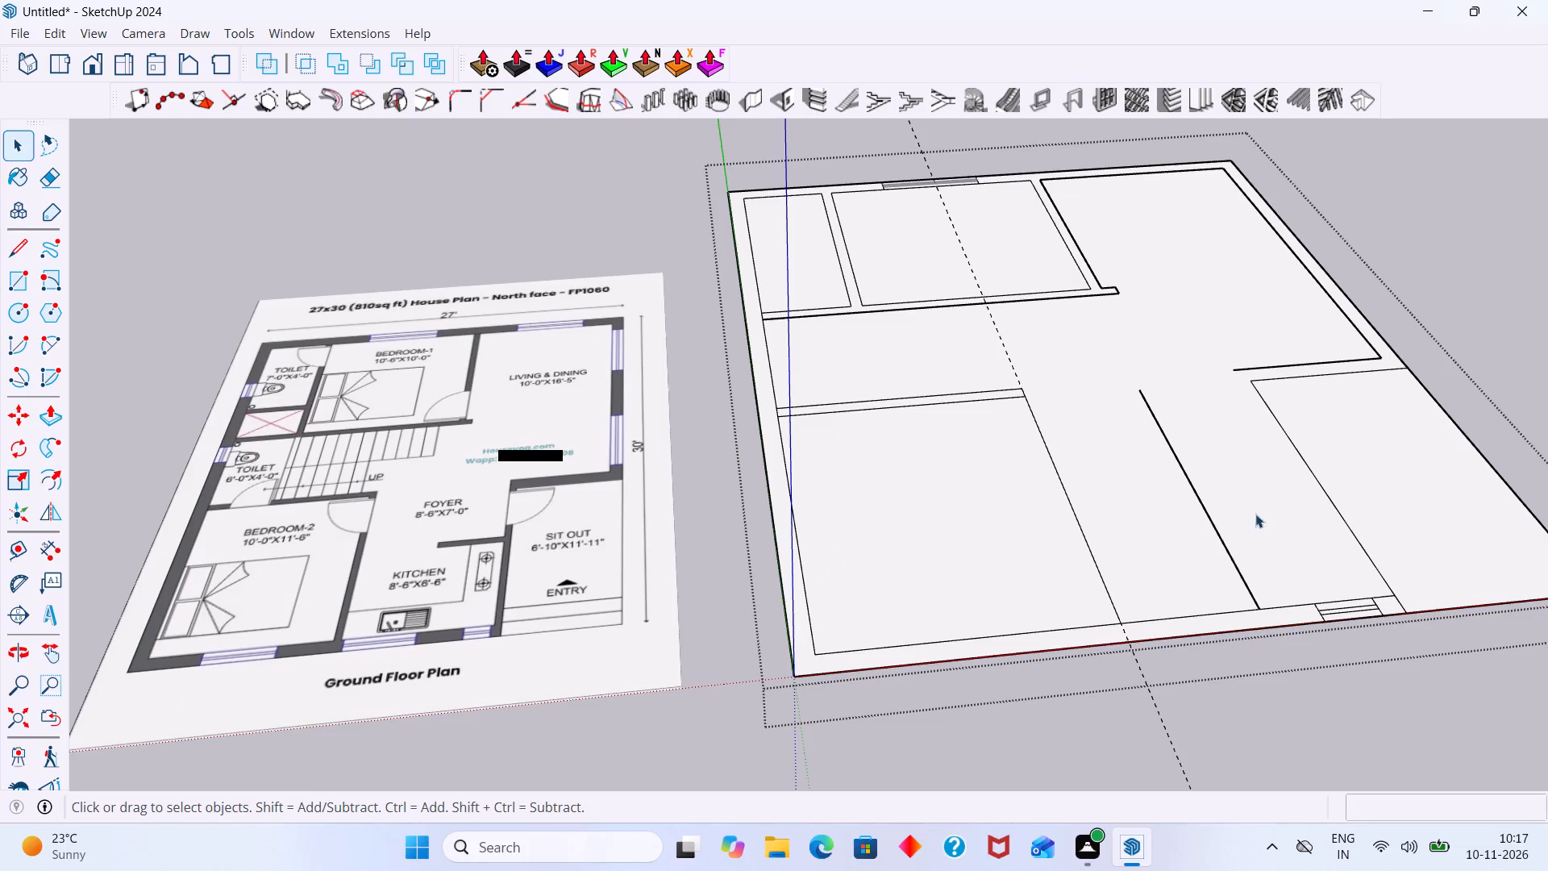
pyautogui.click(1221, 542)
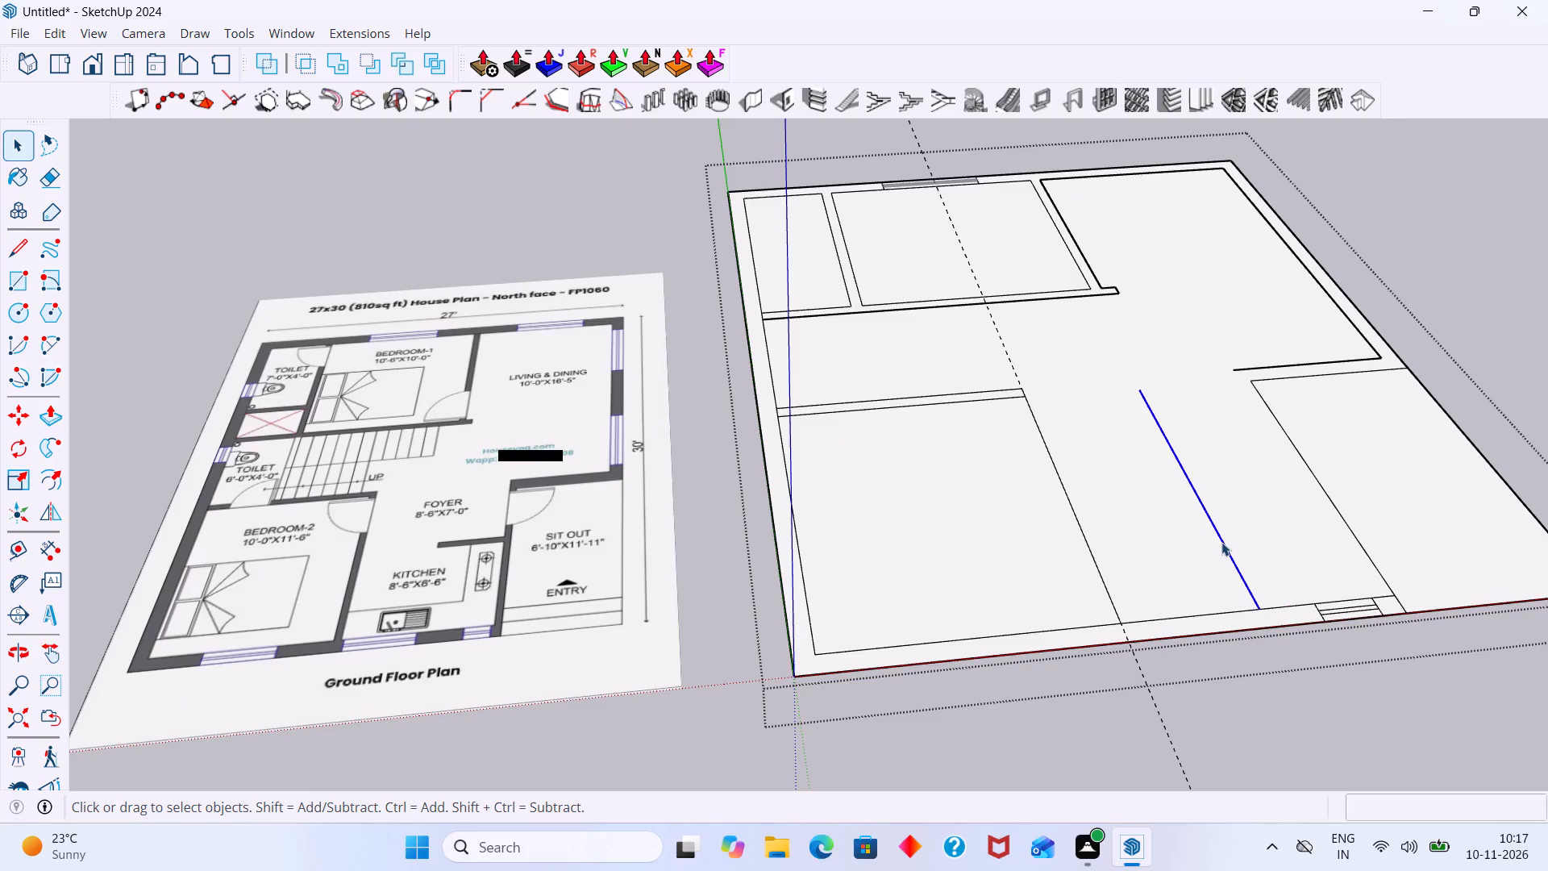
pyautogui.press('m')
pyautogui.click(1221, 542)
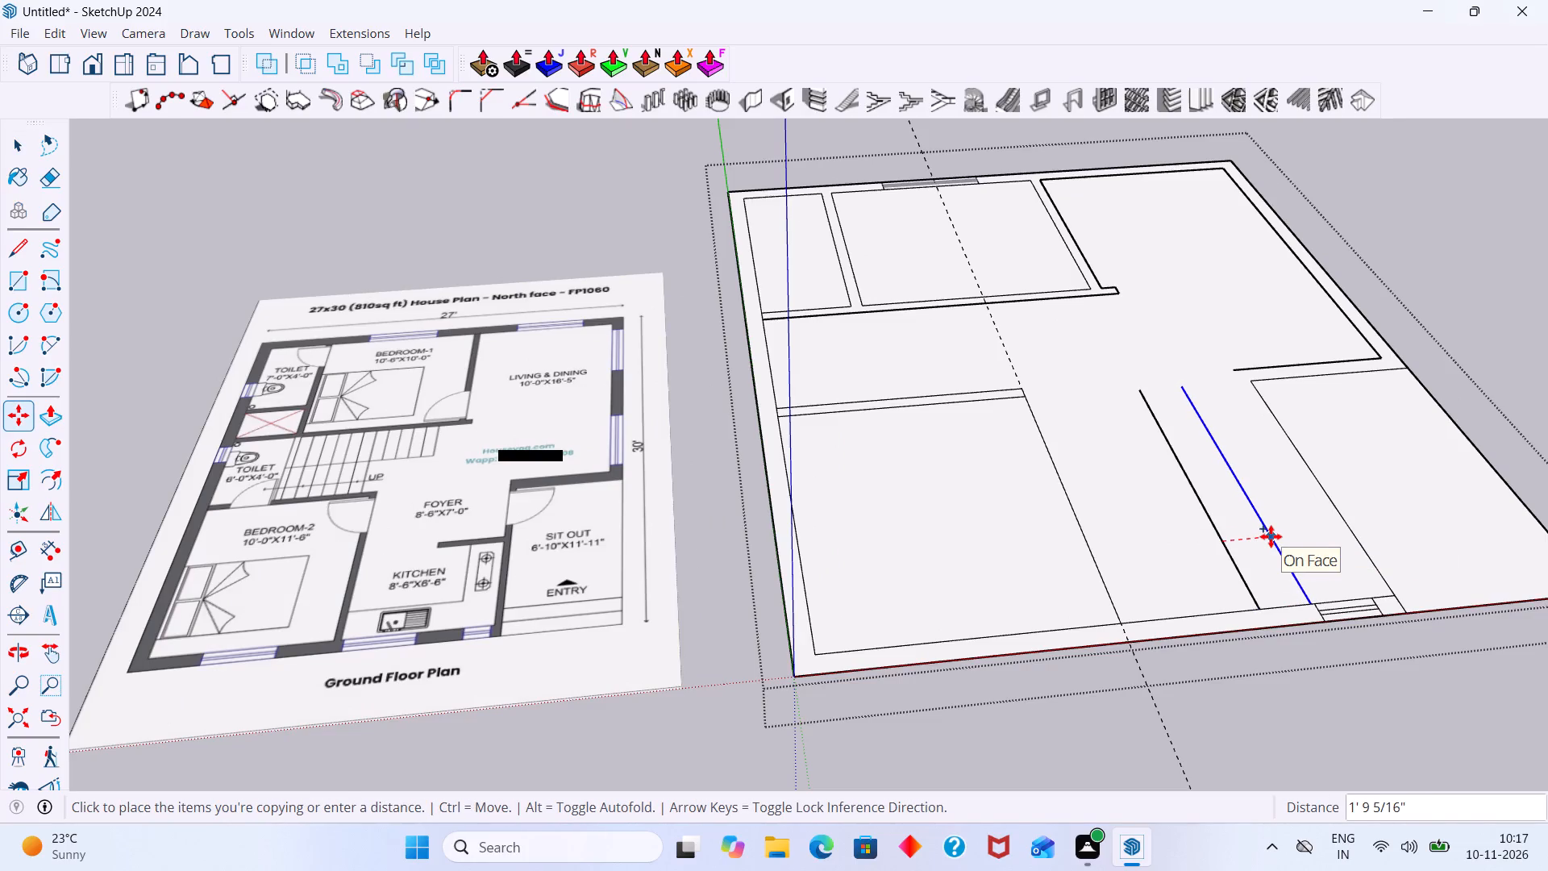
pyautogui.scroll(1, 1271, 536)
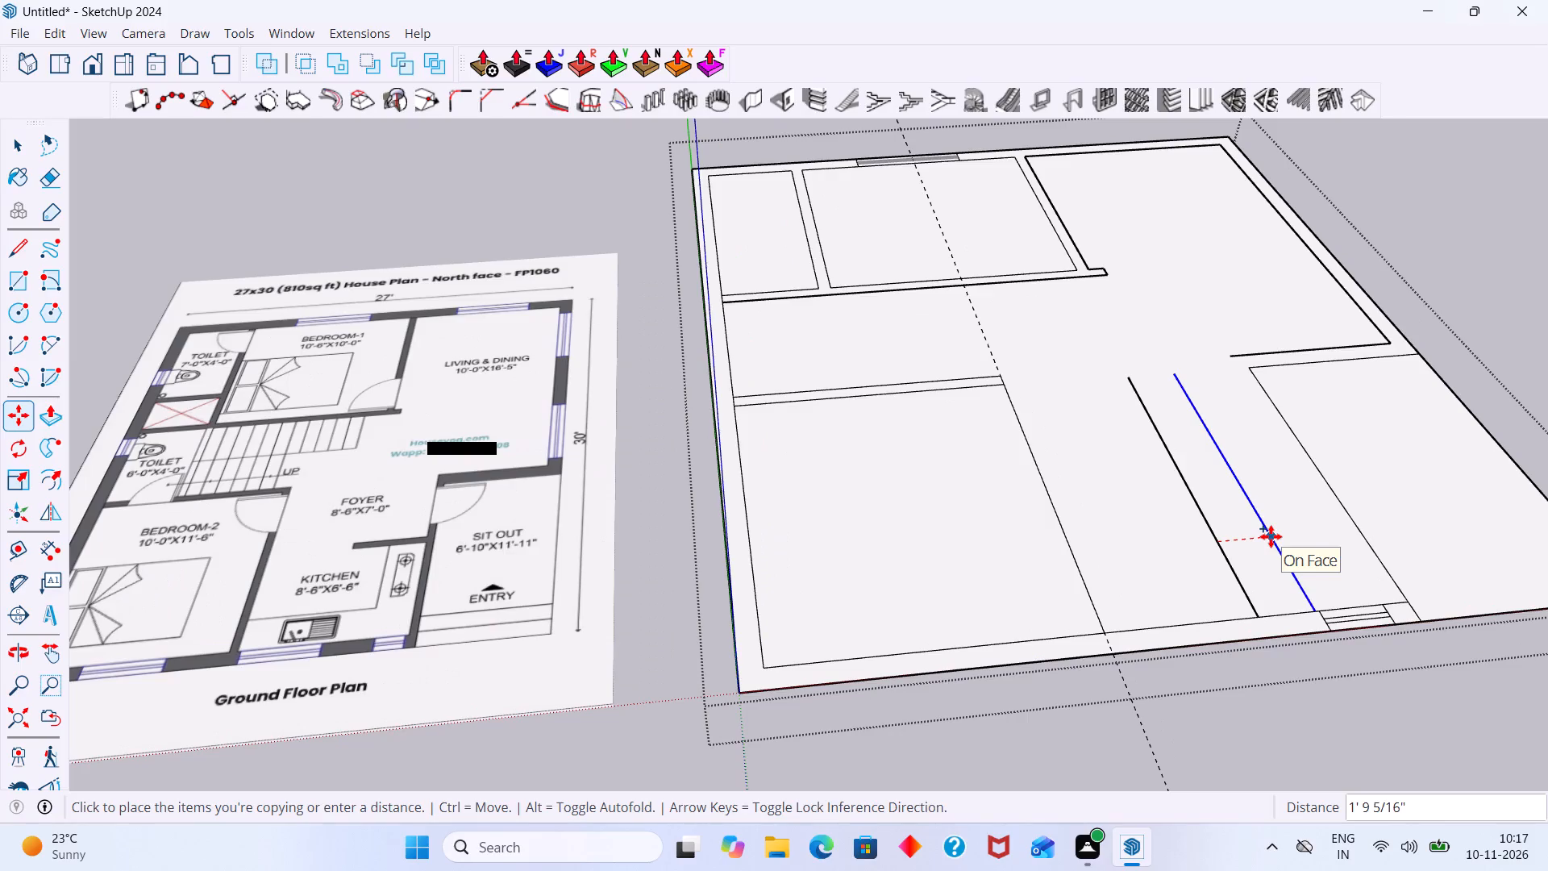
pyautogui.write("4'3")
pyautogui.hotkey('shift', '"')
pyautogui.press('Return')
pyautogui.press('Return')
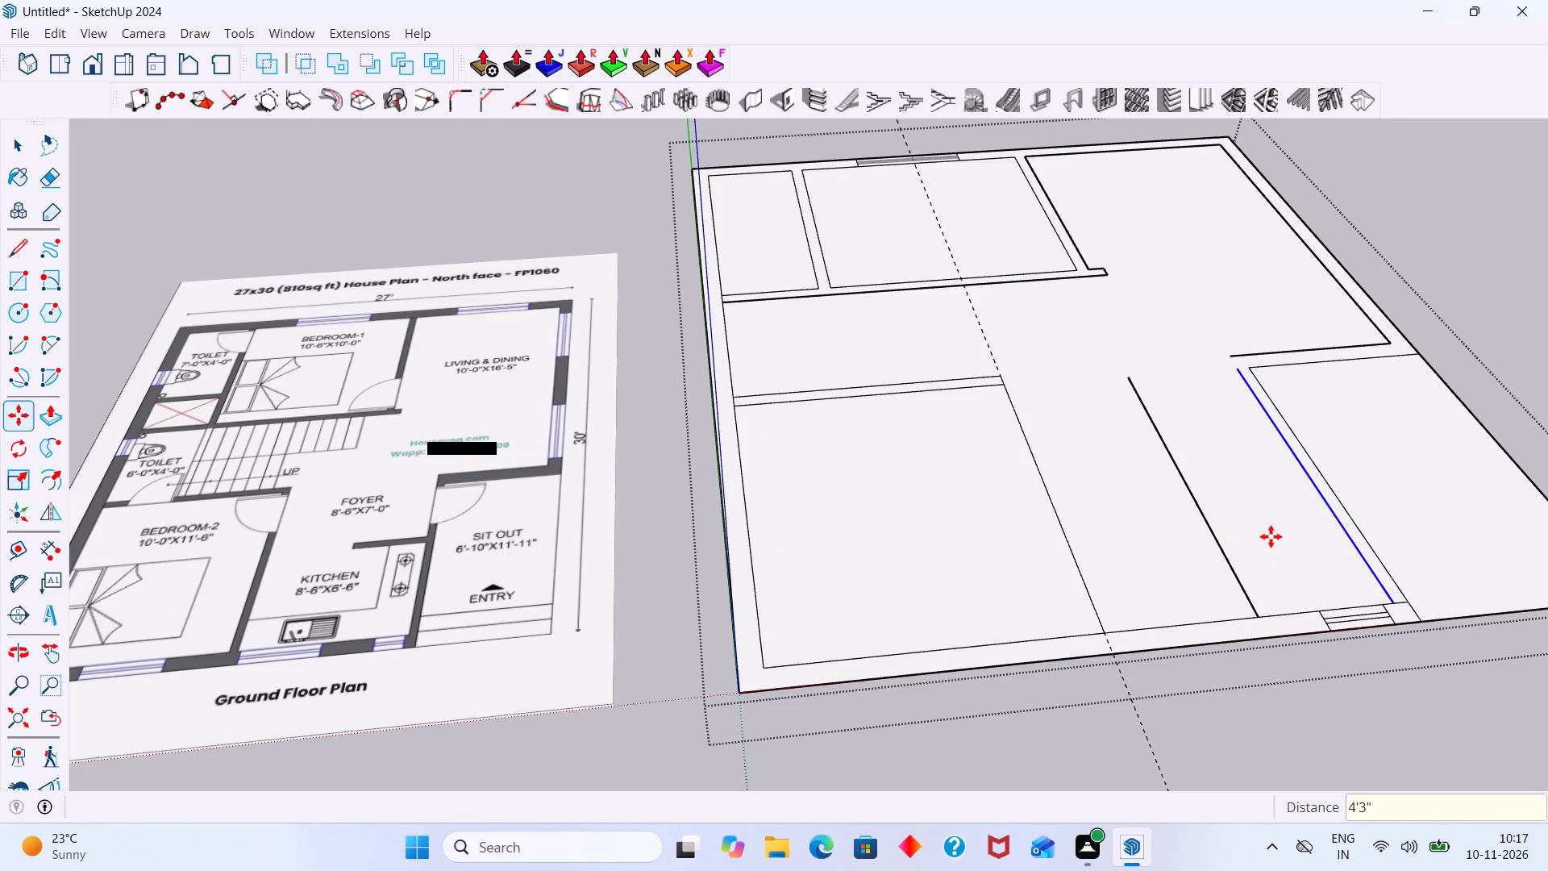
pyautogui.click(1235, 567)
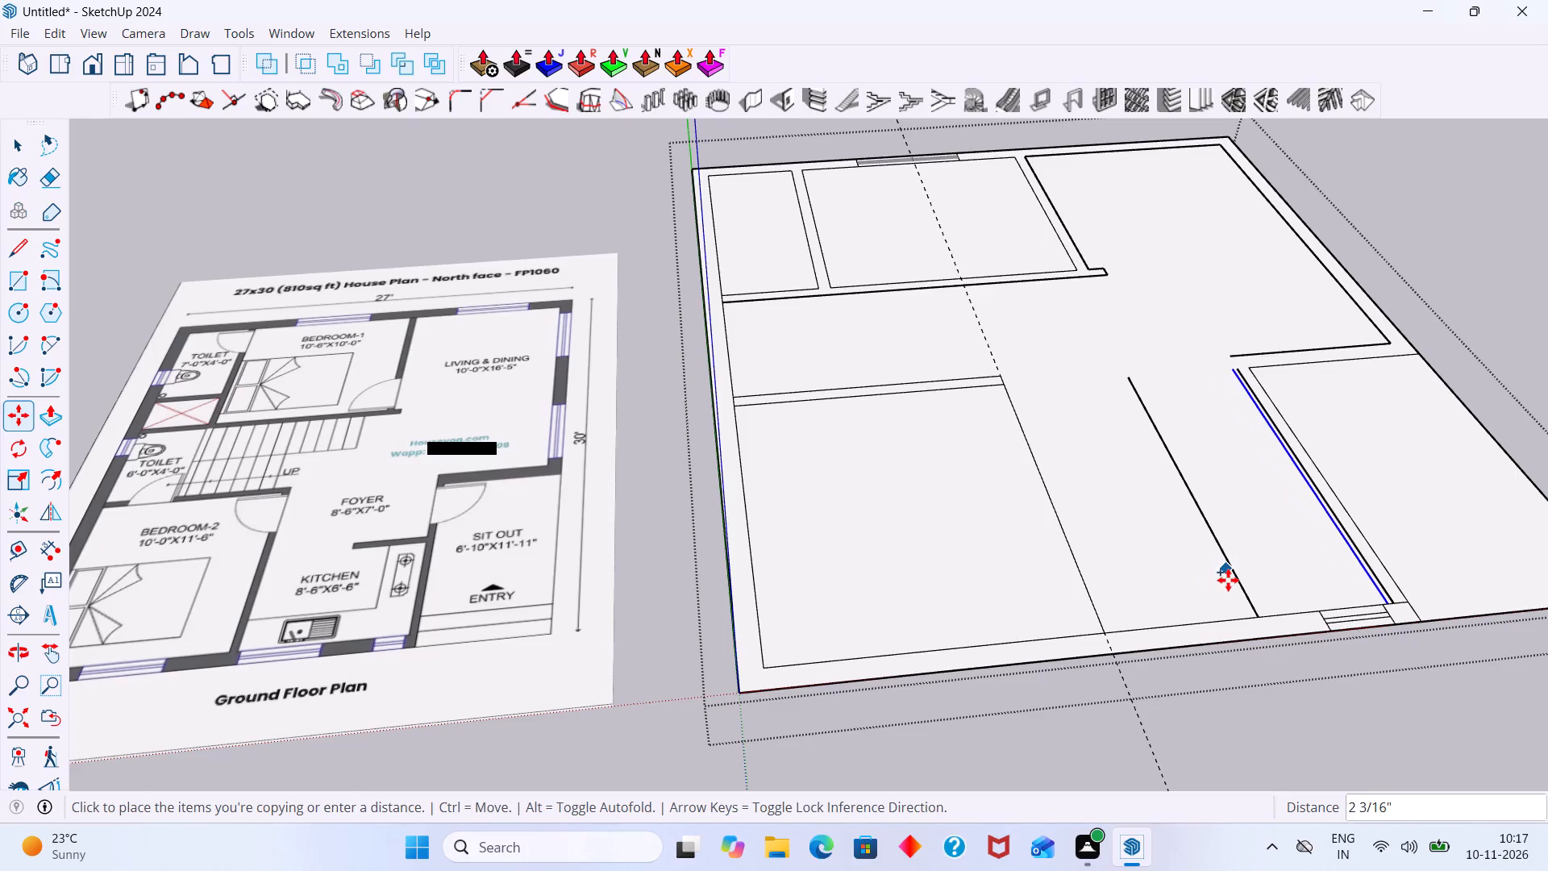
pyautogui.press('Escape')
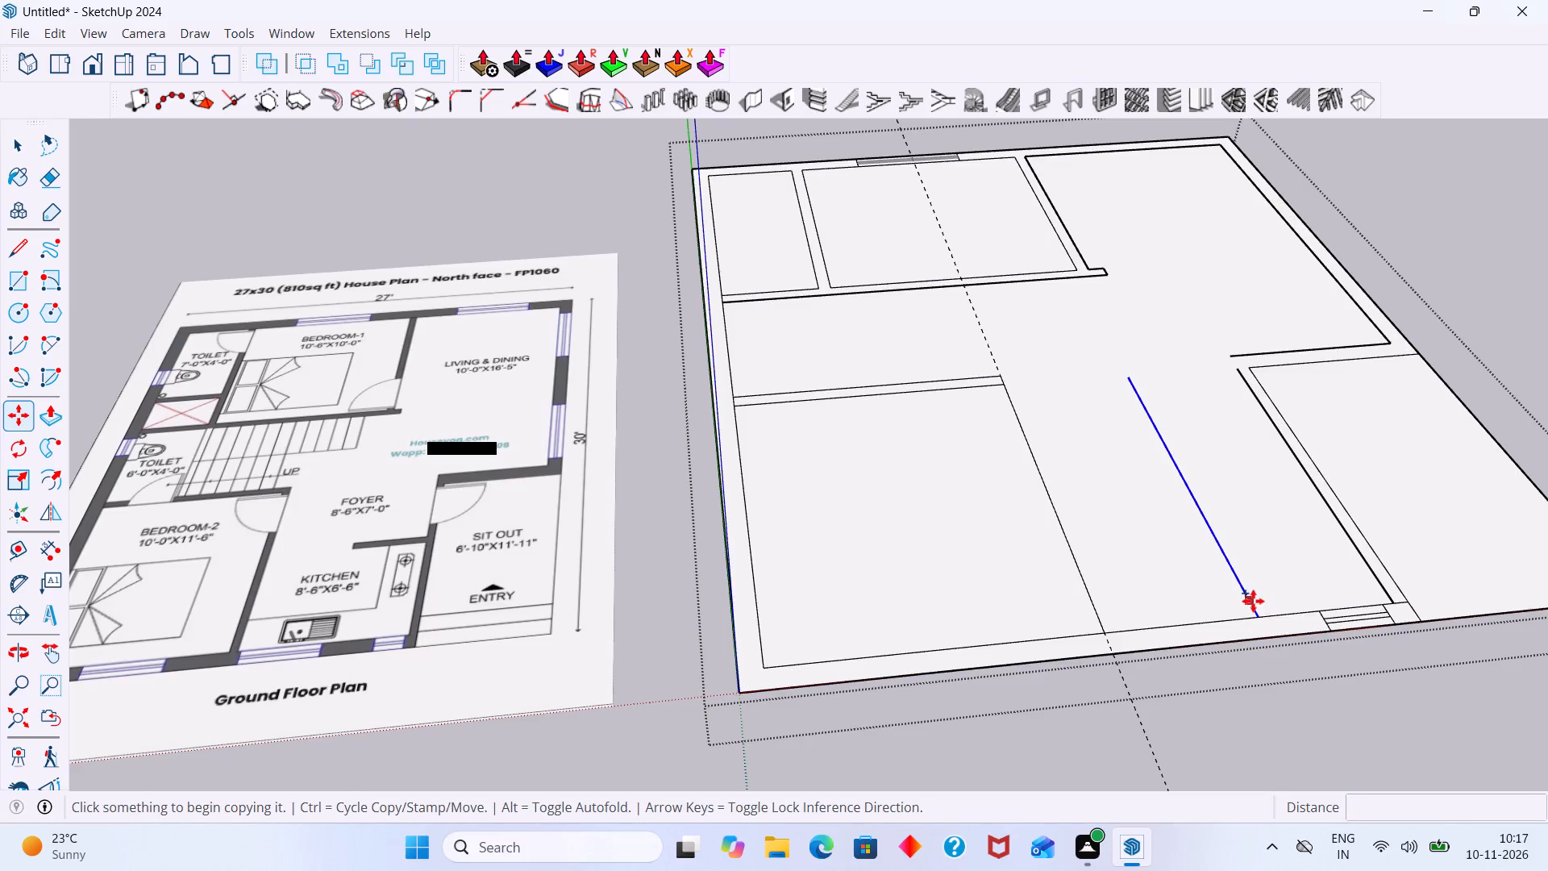
# Copy the kitchen's lengthwise centre line 4'3" toward Bedroom-2.
pyautogui.click(1253, 601)
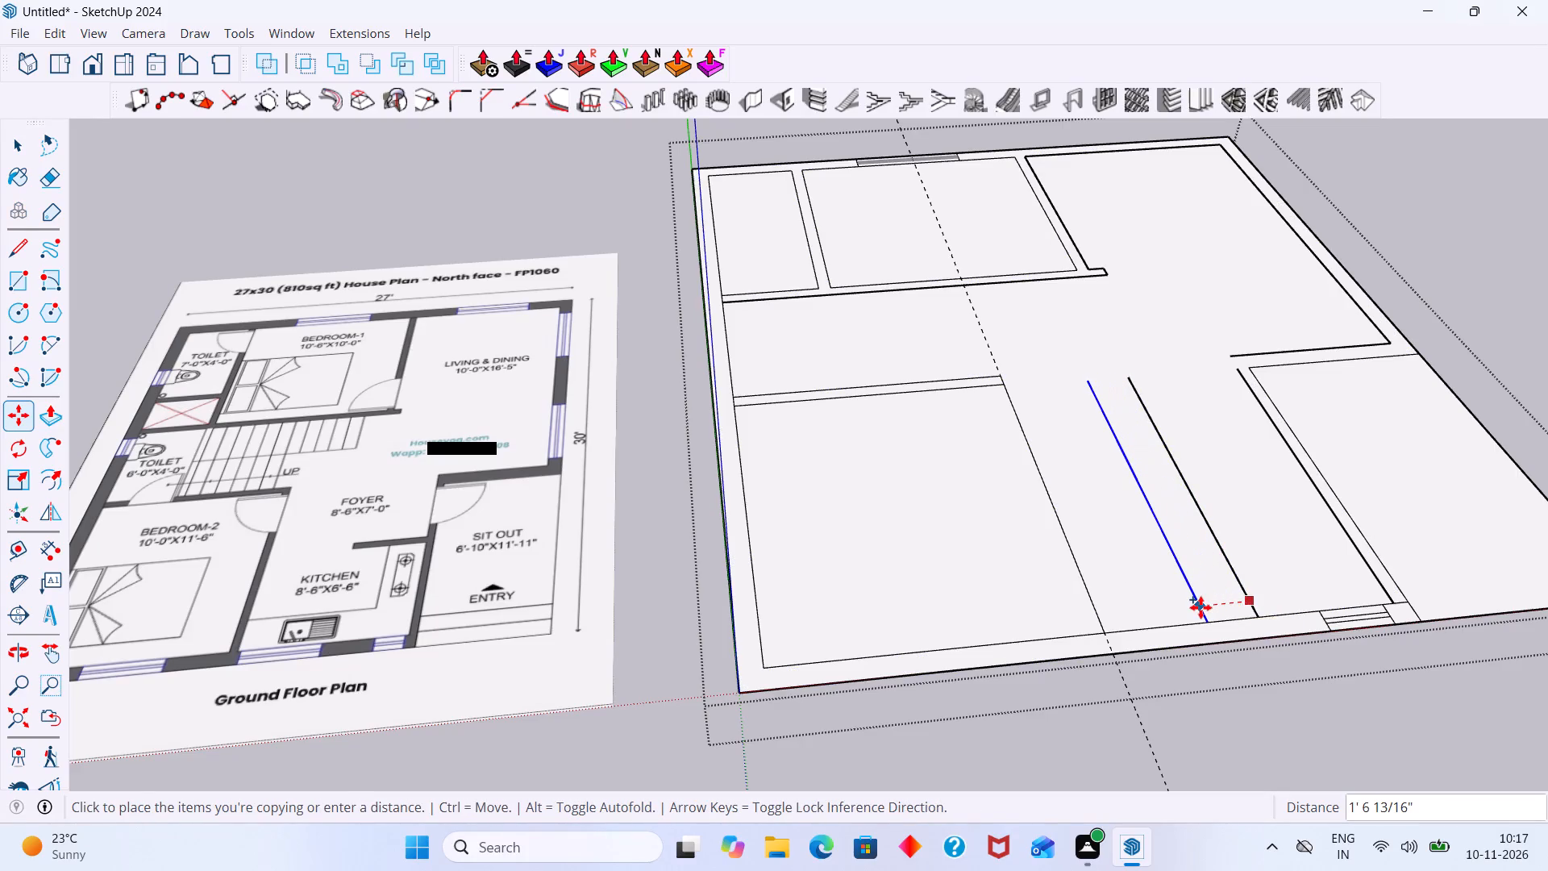
pyautogui.write("4'")
pyautogui.press('3')
pyautogui.hotkey('shift', '"')
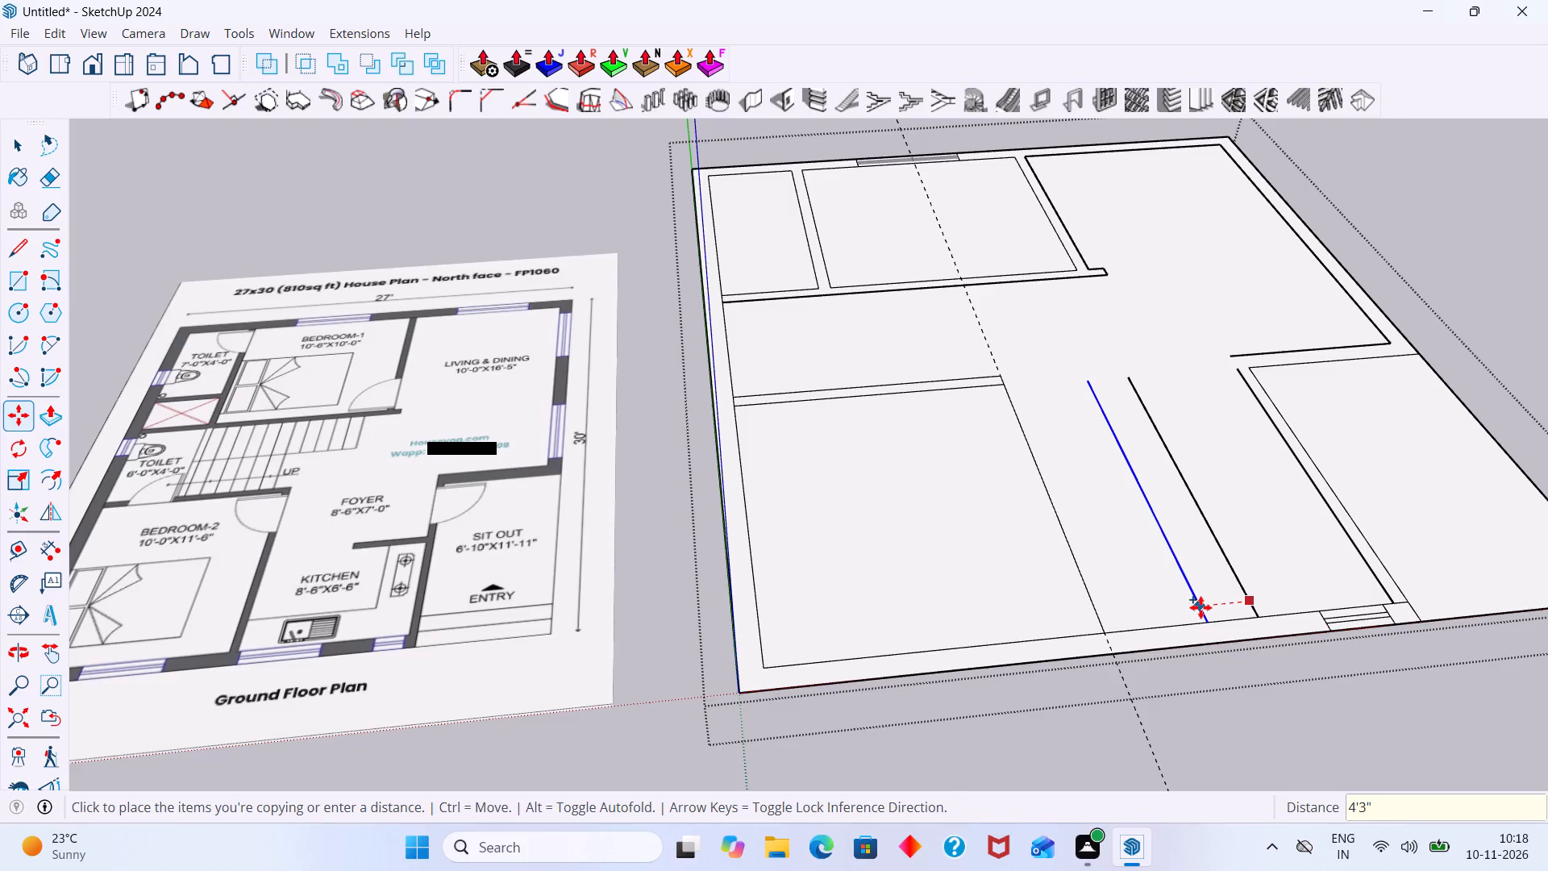
pyautogui.press('Return')
pyautogui.press('space')
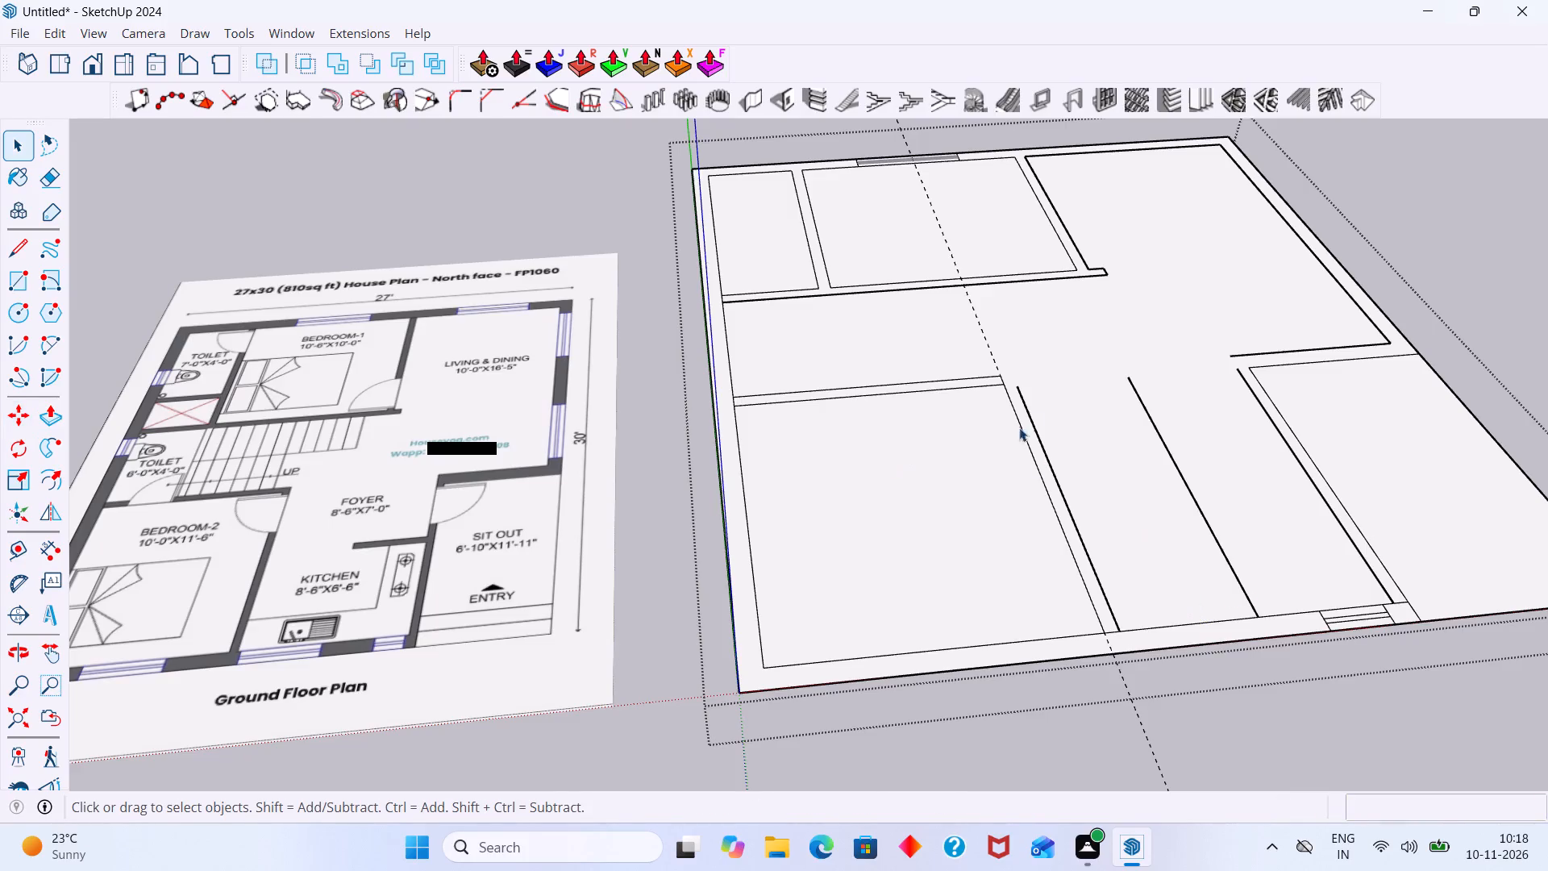
# Delete the original lengthwise centre line between the two copies.
pyautogui.scroll(-2, 1052, 387)
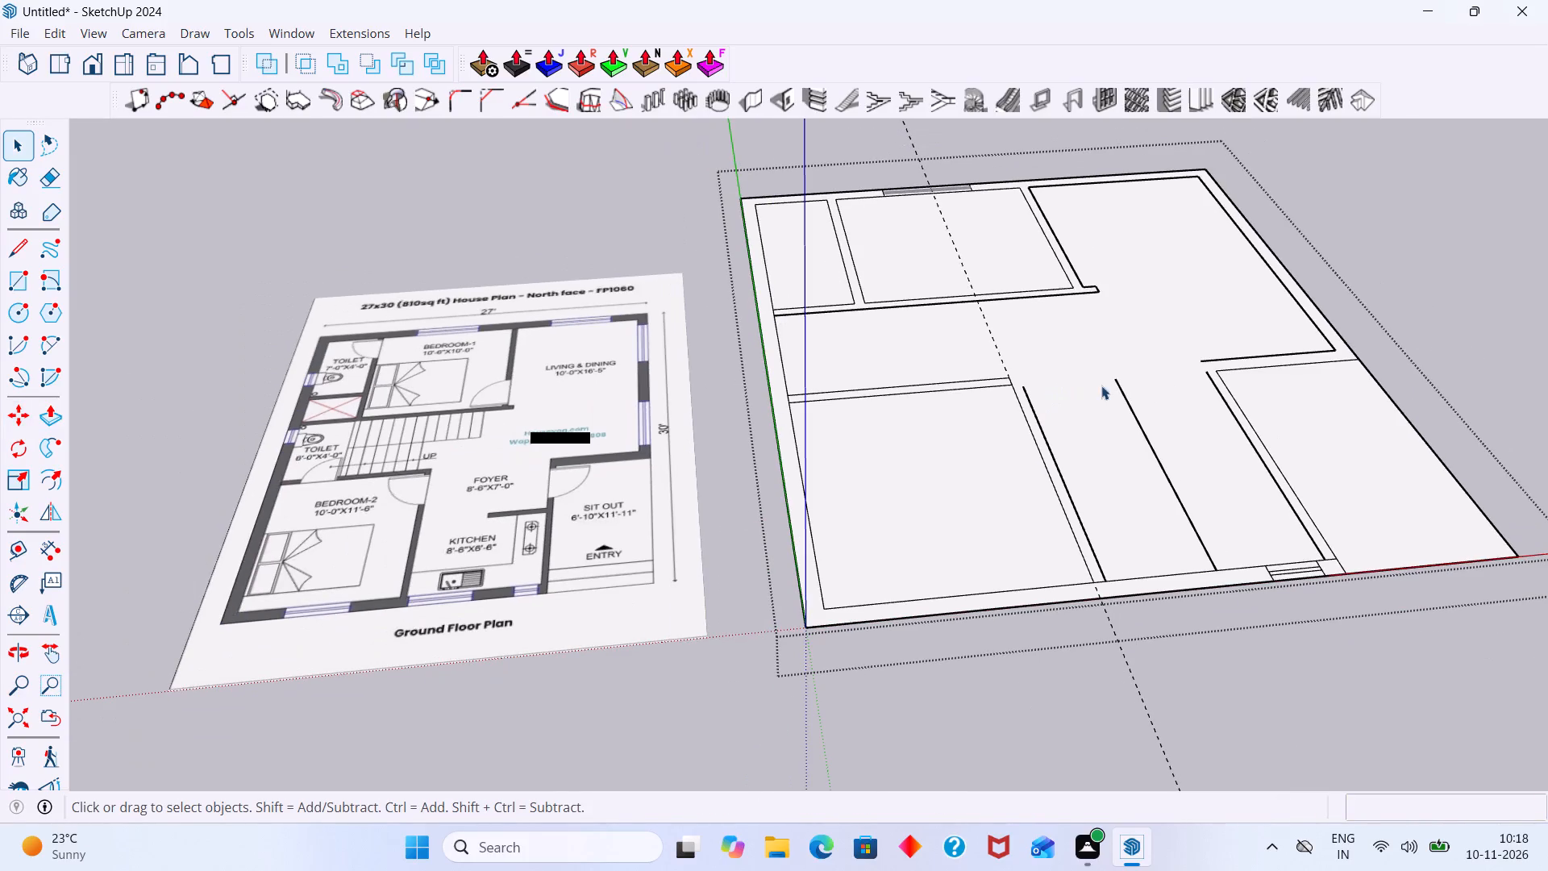
pyautogui.click(1143, 426)
pyautogui.press('Delete')
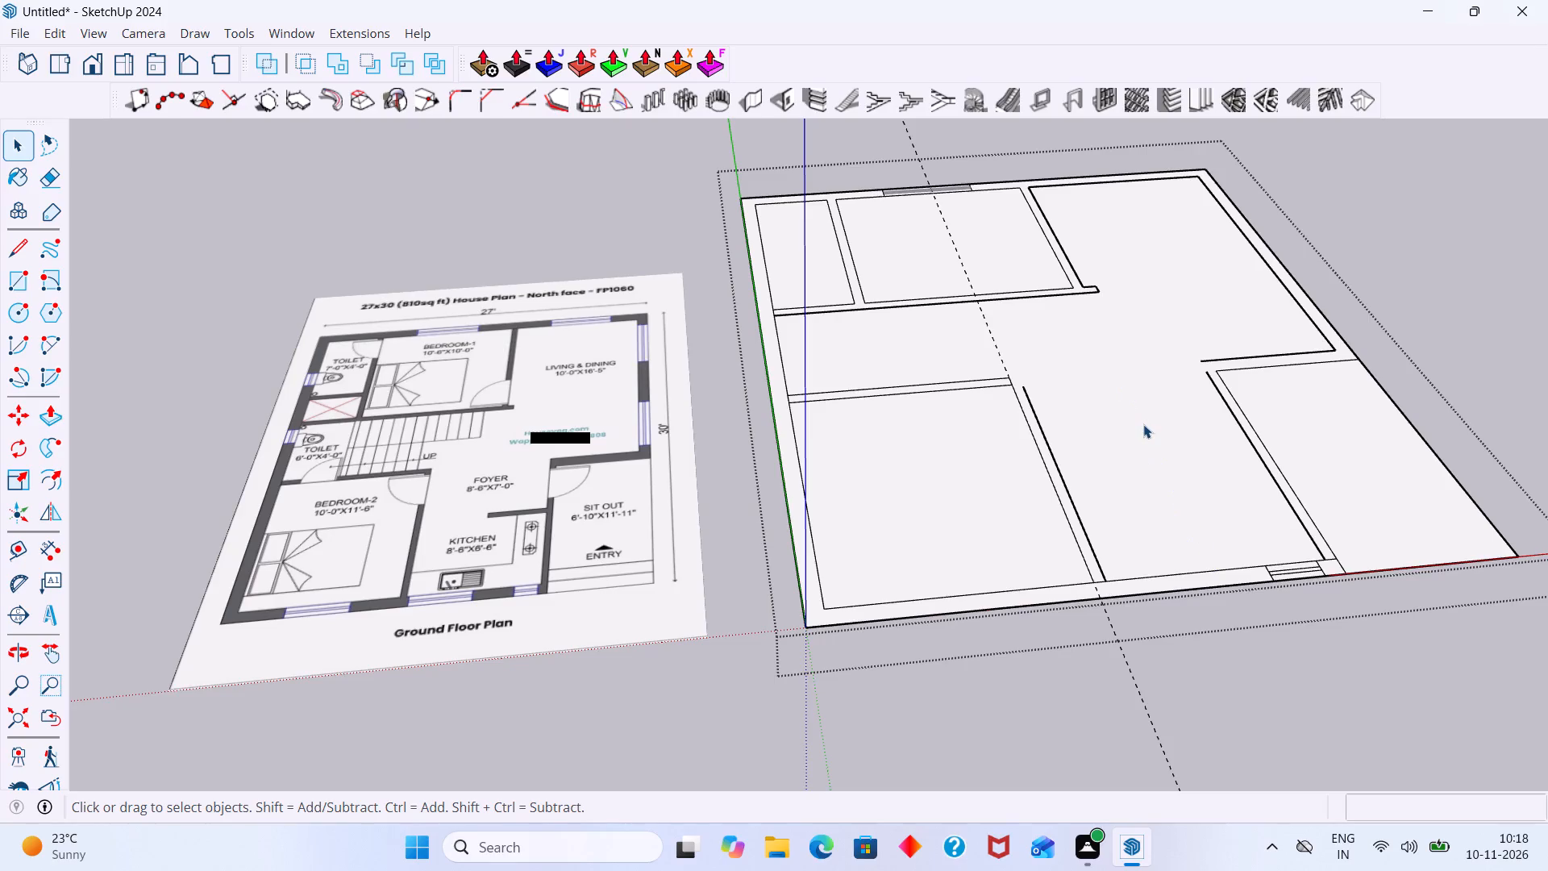
# Draw a short line closing the gap between the sit-out partition's kitchen-side edge and the crosswise wall's end.
pyautogui.press('l')
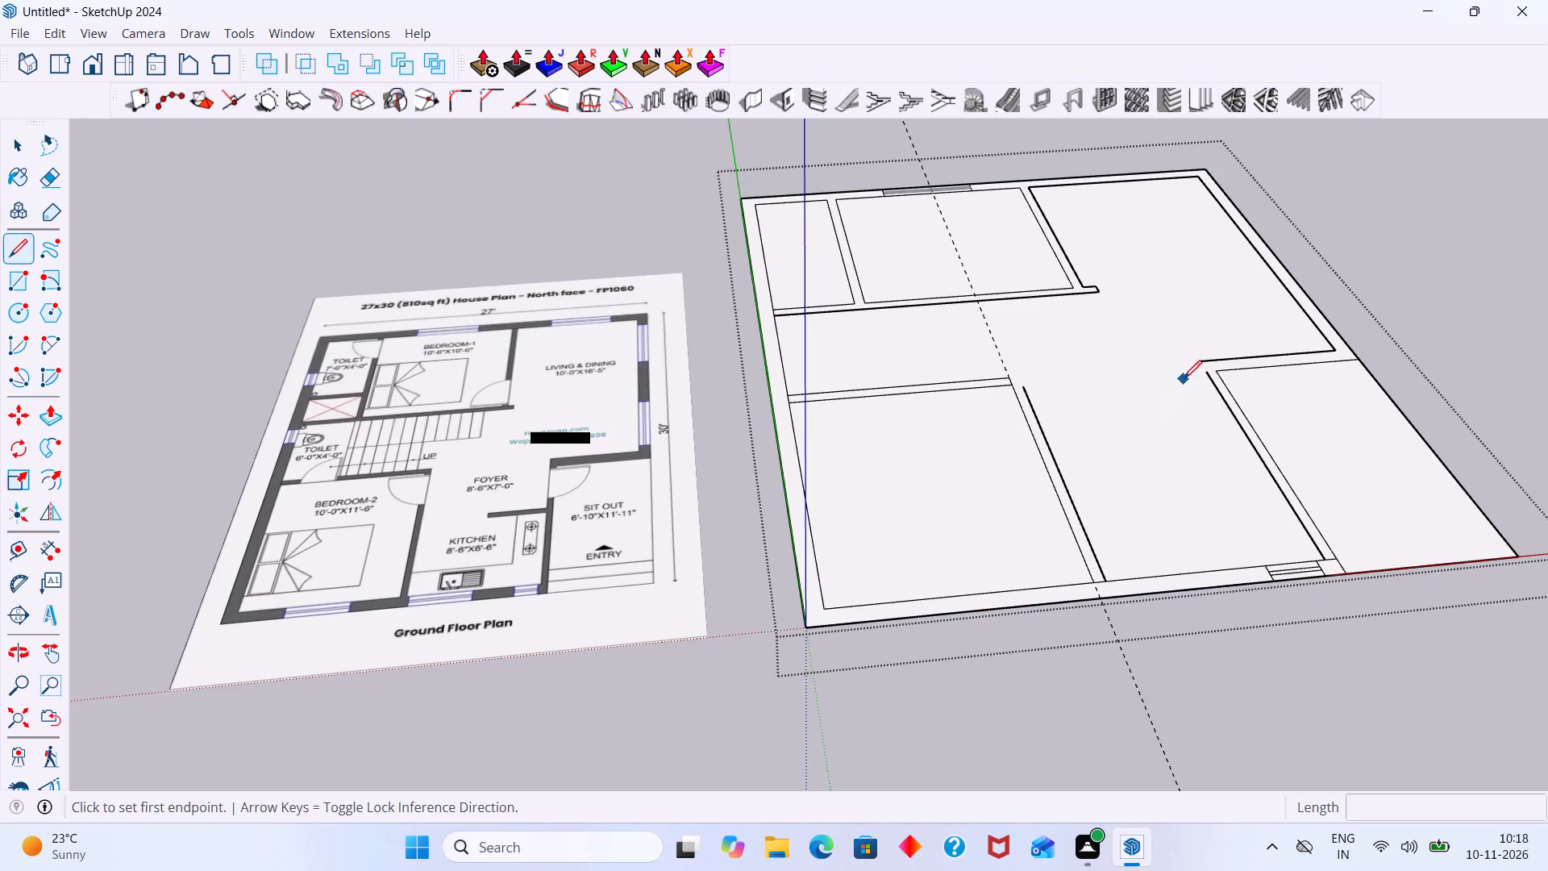
pyautogui.scroll(9, 1197, 373)
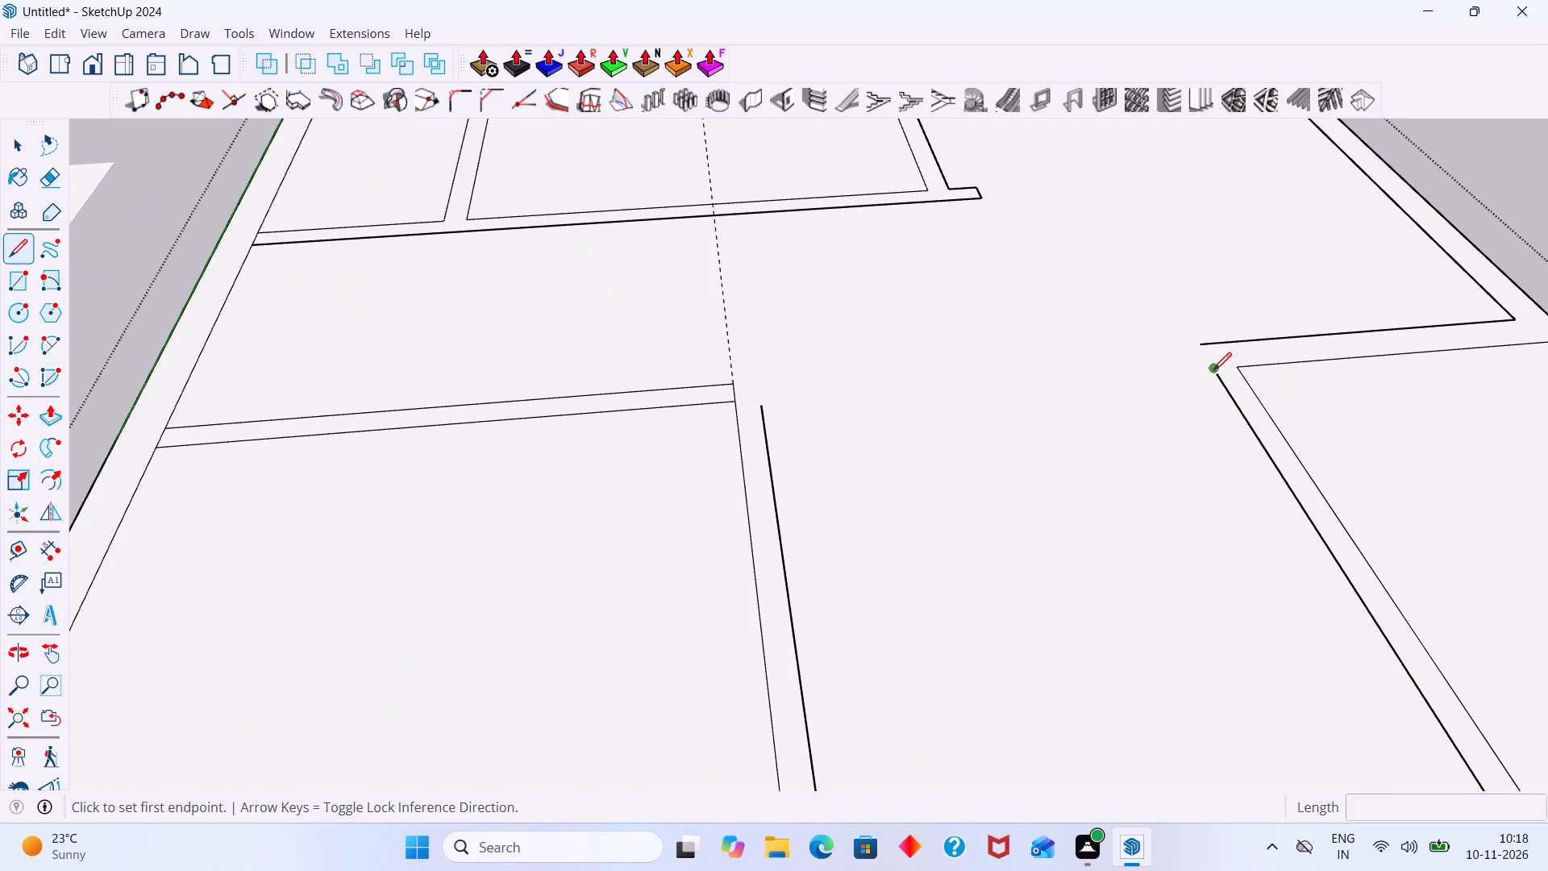
pyautogui.click(1213, 370)
pyautogui.click(1209, 342)
pyautogui.press('space')
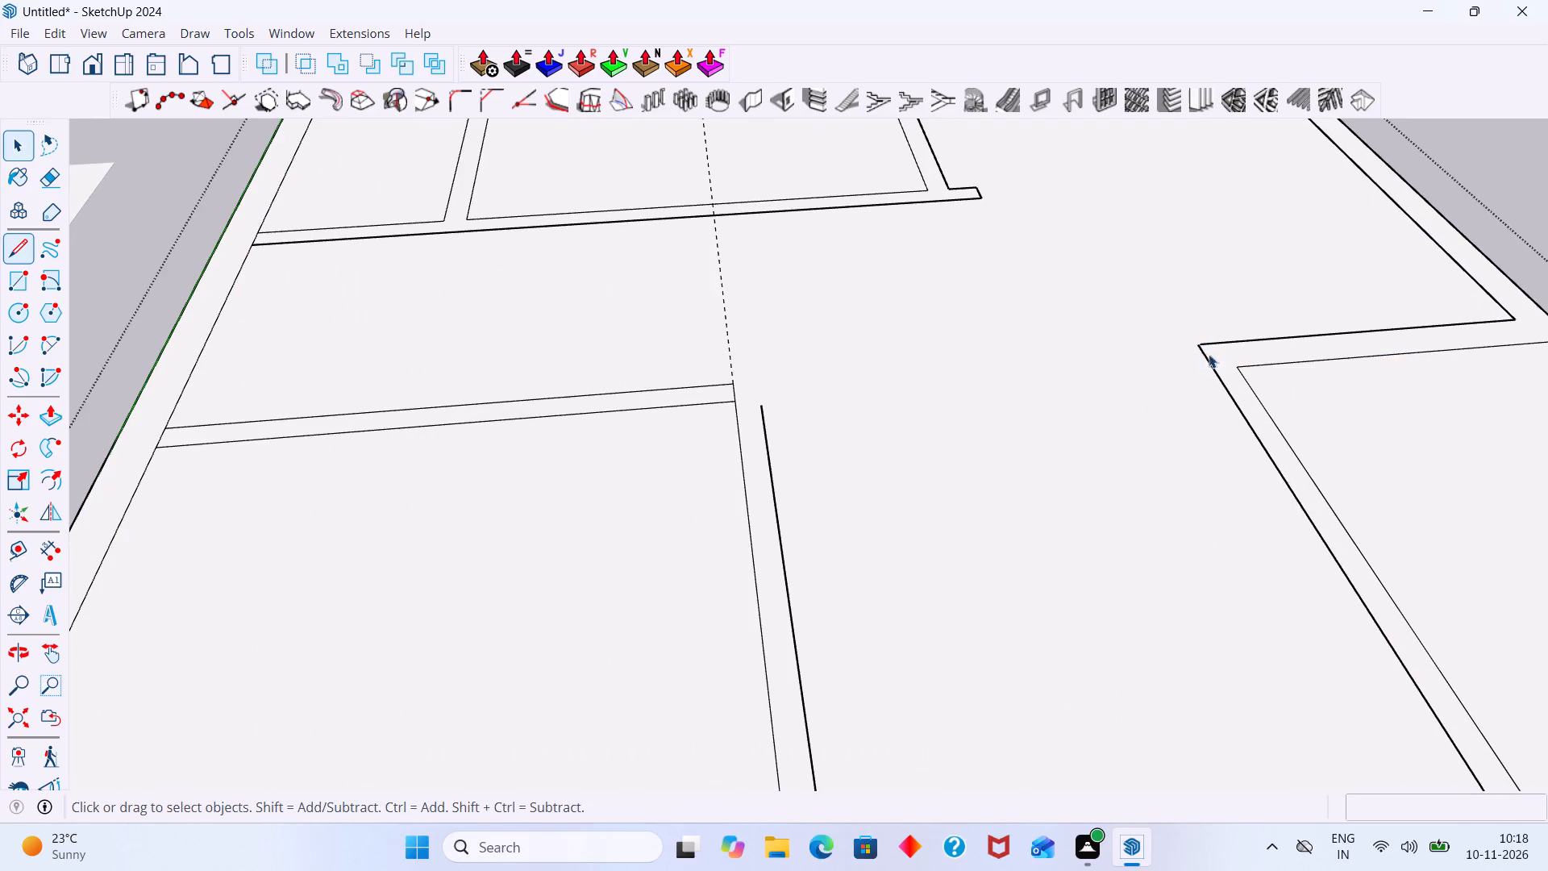
# Check which faces the sit-out partition, sit-out and kitchen areas form inside the floor plan group.
pyautogui.scroll(-10, 1212, 372)
pyautogui.scroll(6, 1238, 401)
pyautogui.click(1242, 423)
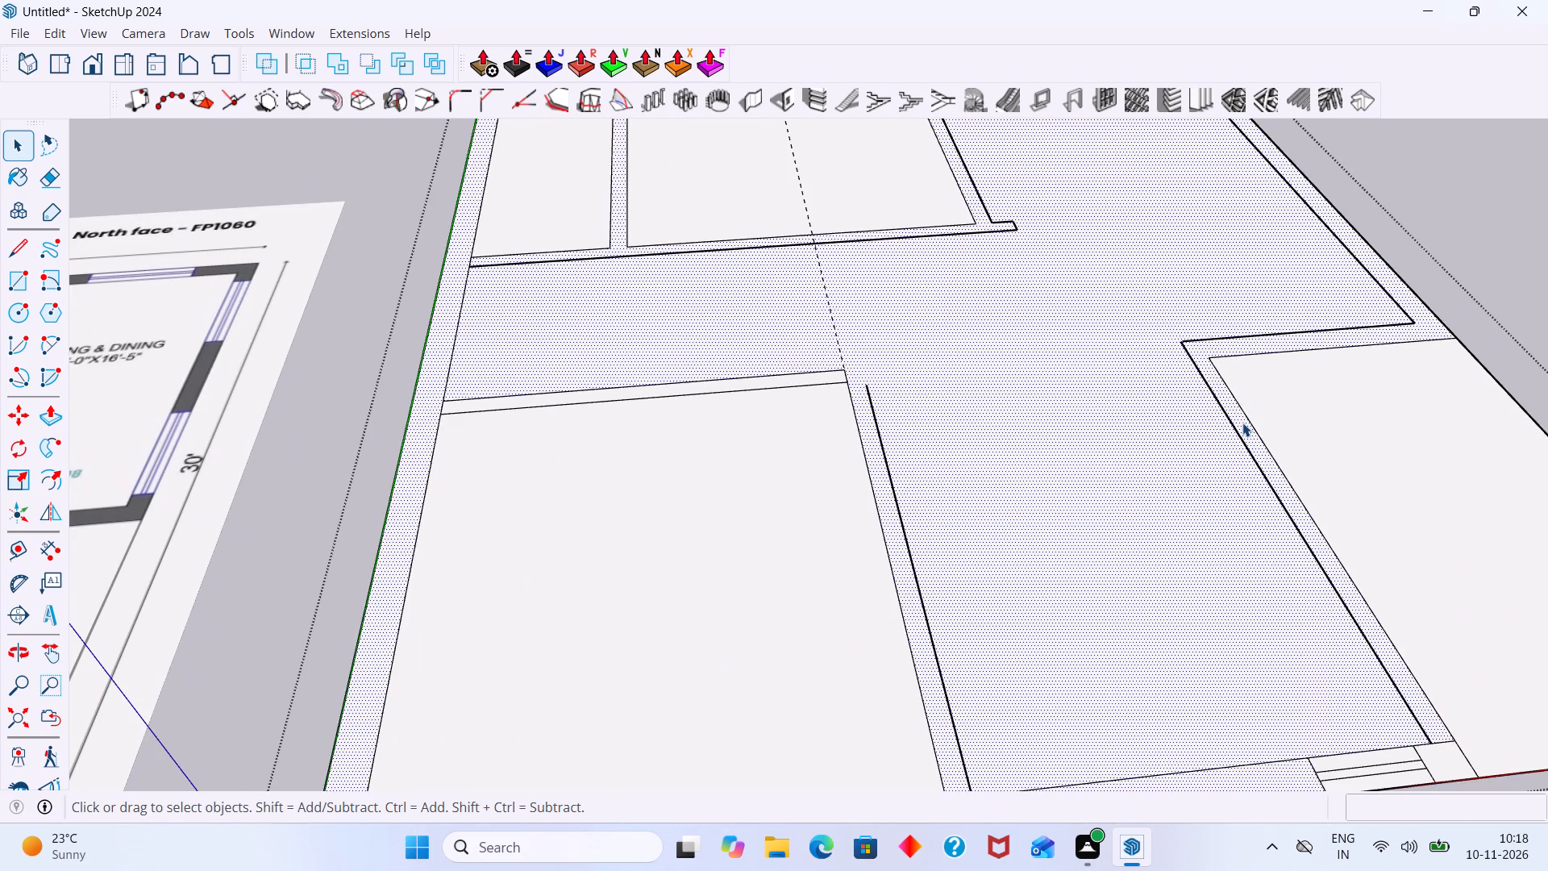
pyautogui.scroll(1, 1242, 423)
pyautogui.click(1243, 423)
pyautogui.click(1175, 445)
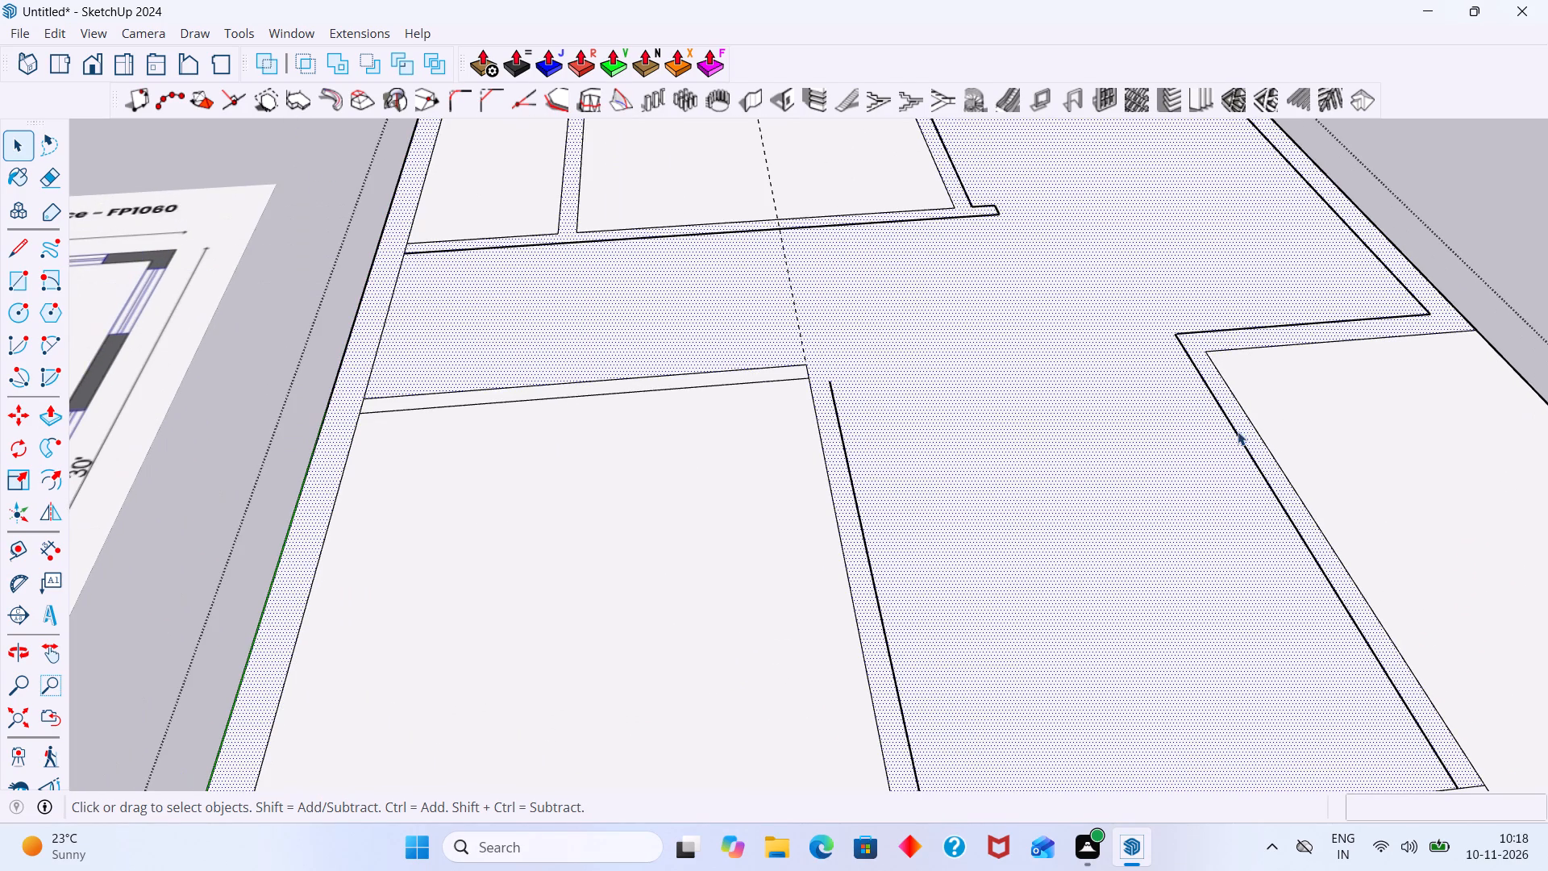
pyautogui.doubleClick(1240, 431)
pyautogui.doubleClick(1242, 431)
pyautogui.click(1242, 430)
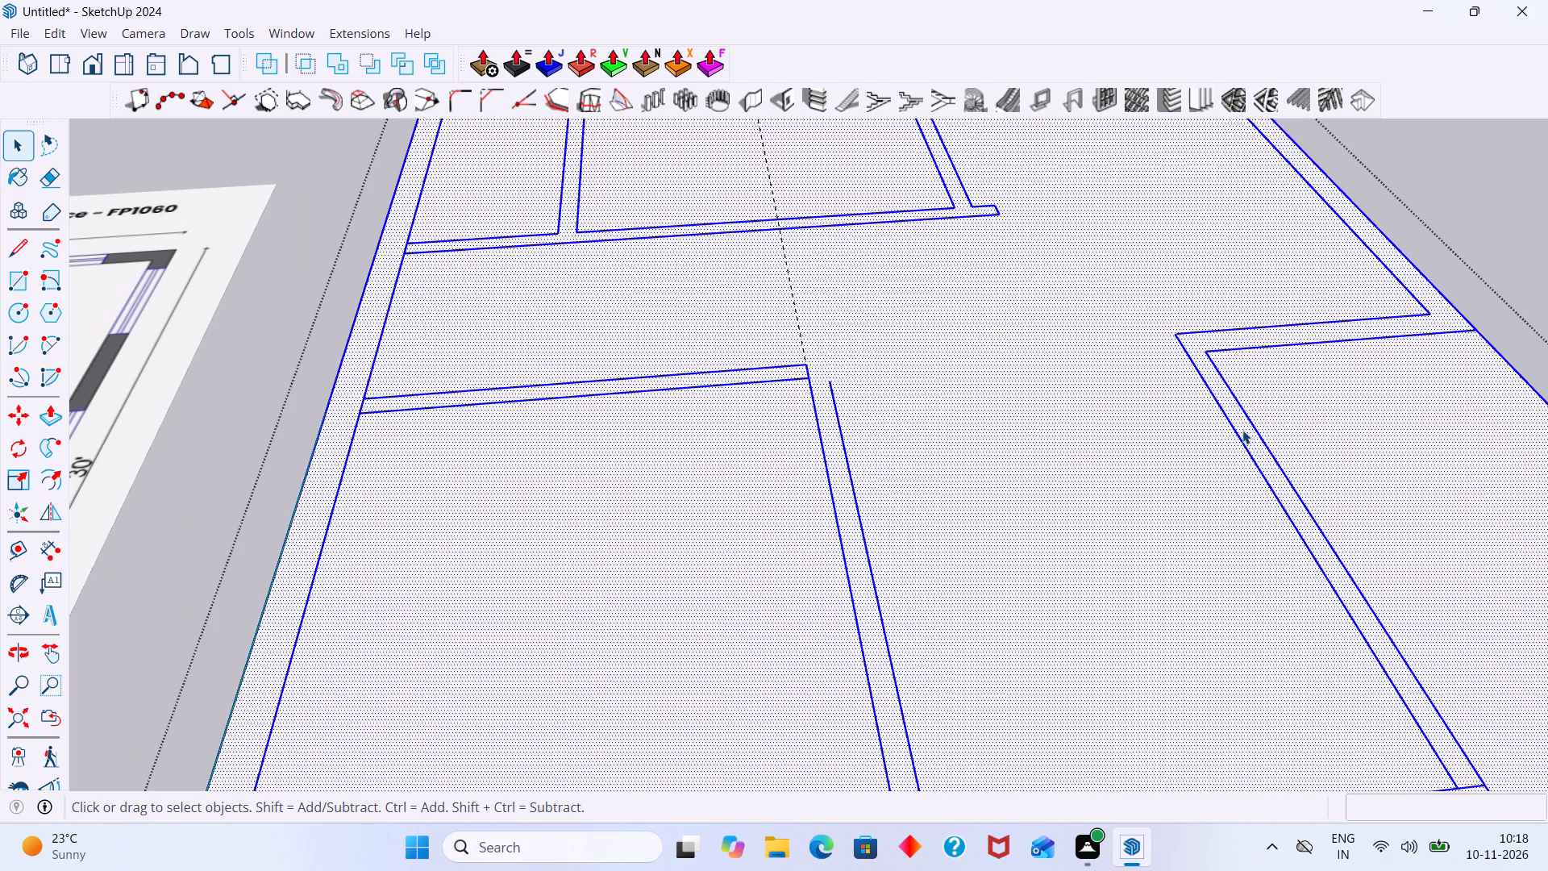
pyautogui.click(1245, 433)
pyautogui.click(1252, 438)
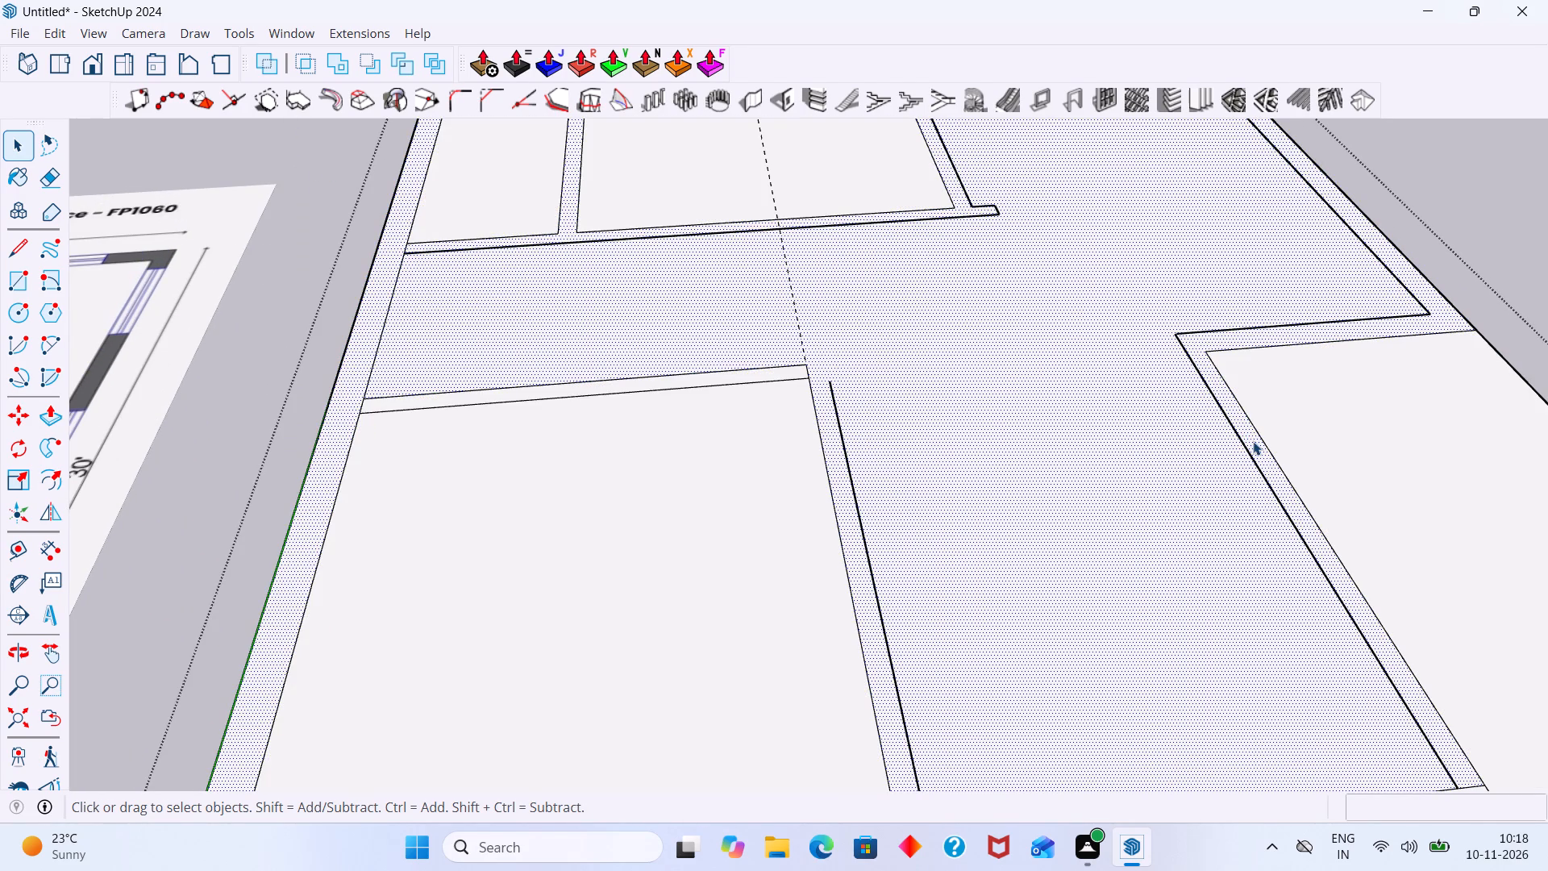
pyautogui.scroll(-1, 1253, 442)
pyautogui.scroll(2, 1253, 442)
pyautogui.scroll(-2, 1252, 444)
pyautogui.click(1252, 444)
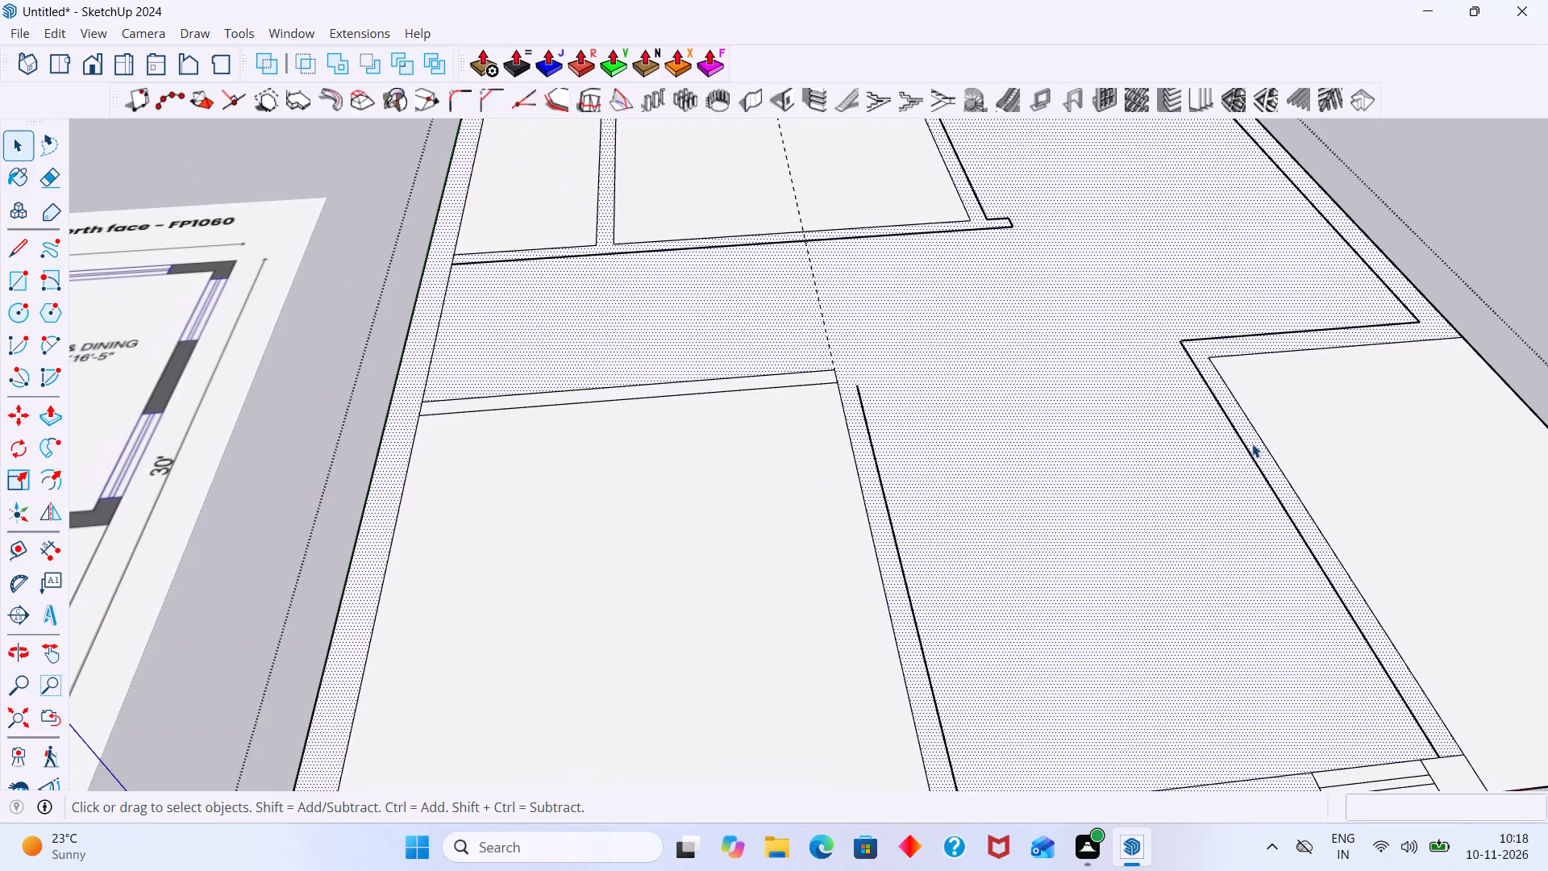
pyautogui.scroll(-5, 1251, 445)
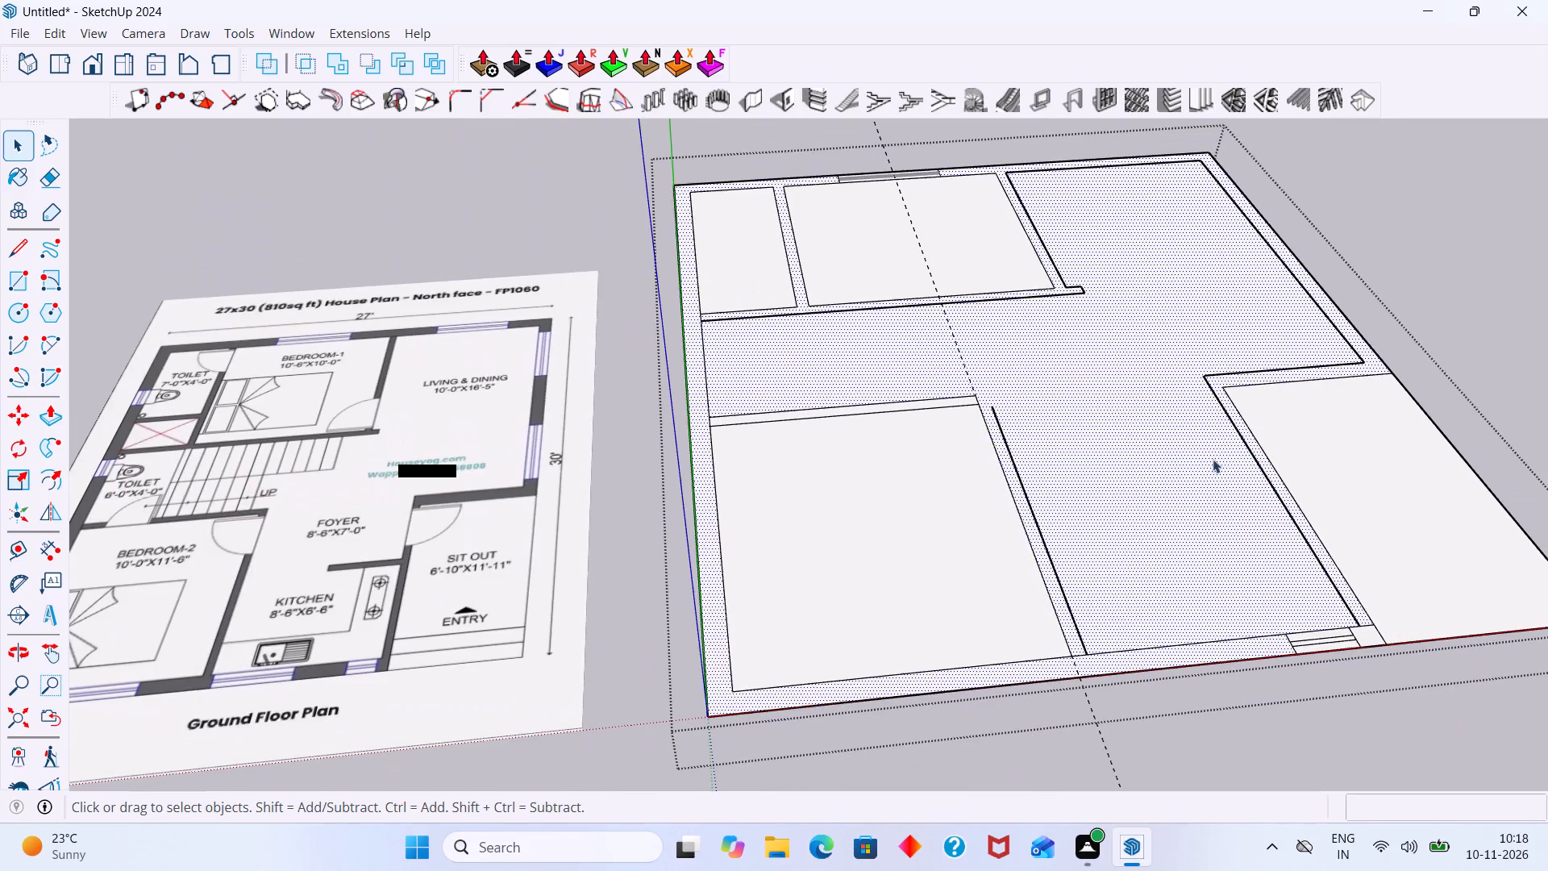
pyautogui.click(1197, 461)
pyautogui.click(1429, 274)
pyautogui.click(1392, 474)
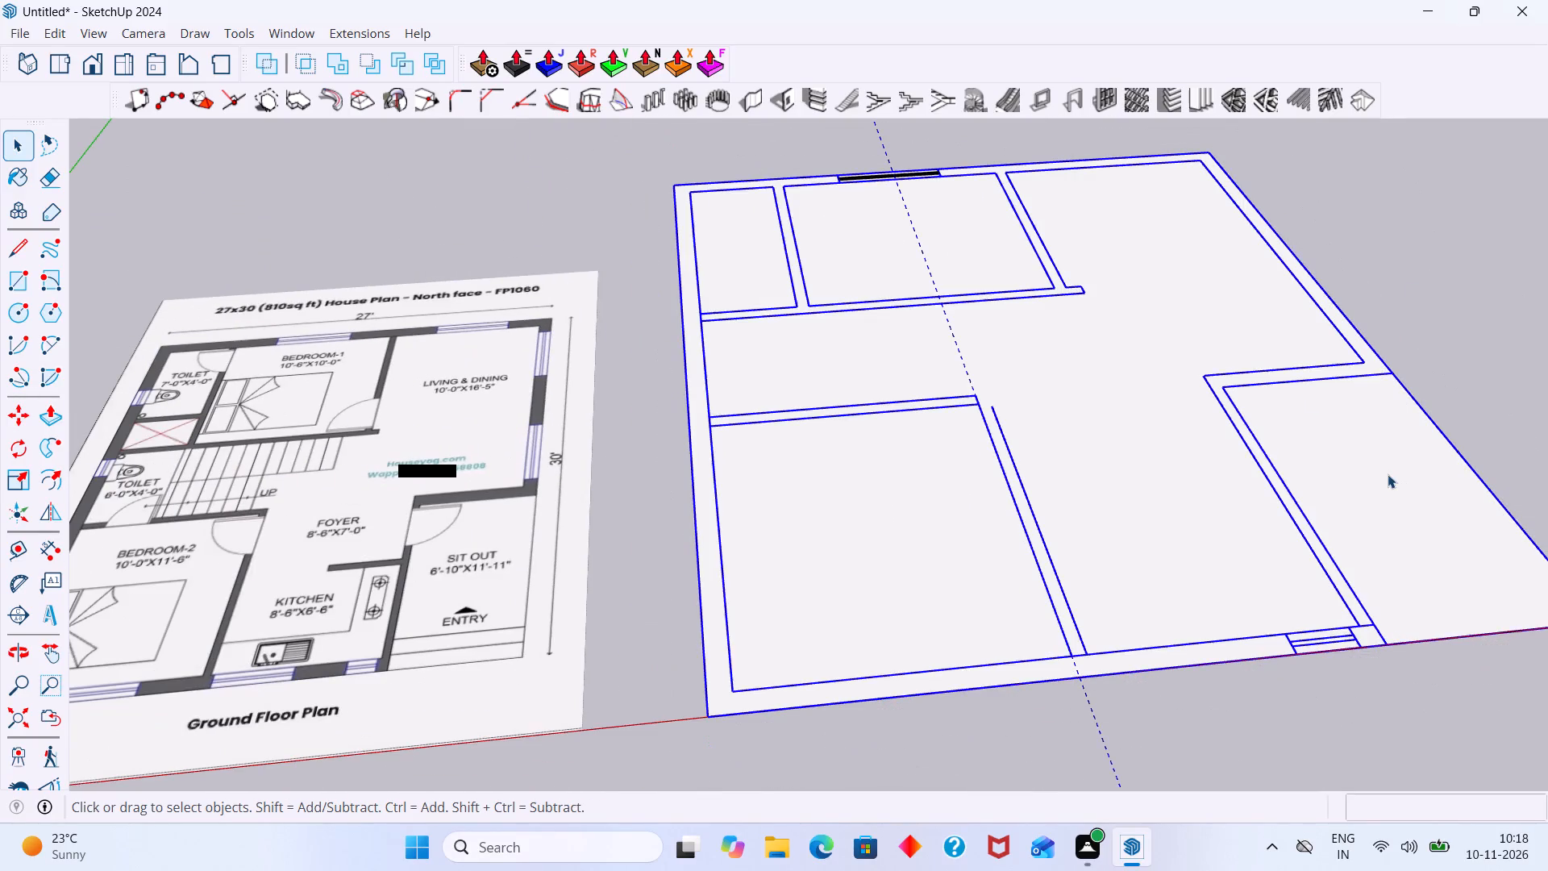
pyautogui.doubleClick(1385, 471)
pyautogui.click(1379, 474)
pyautogui.click(1379, 474)
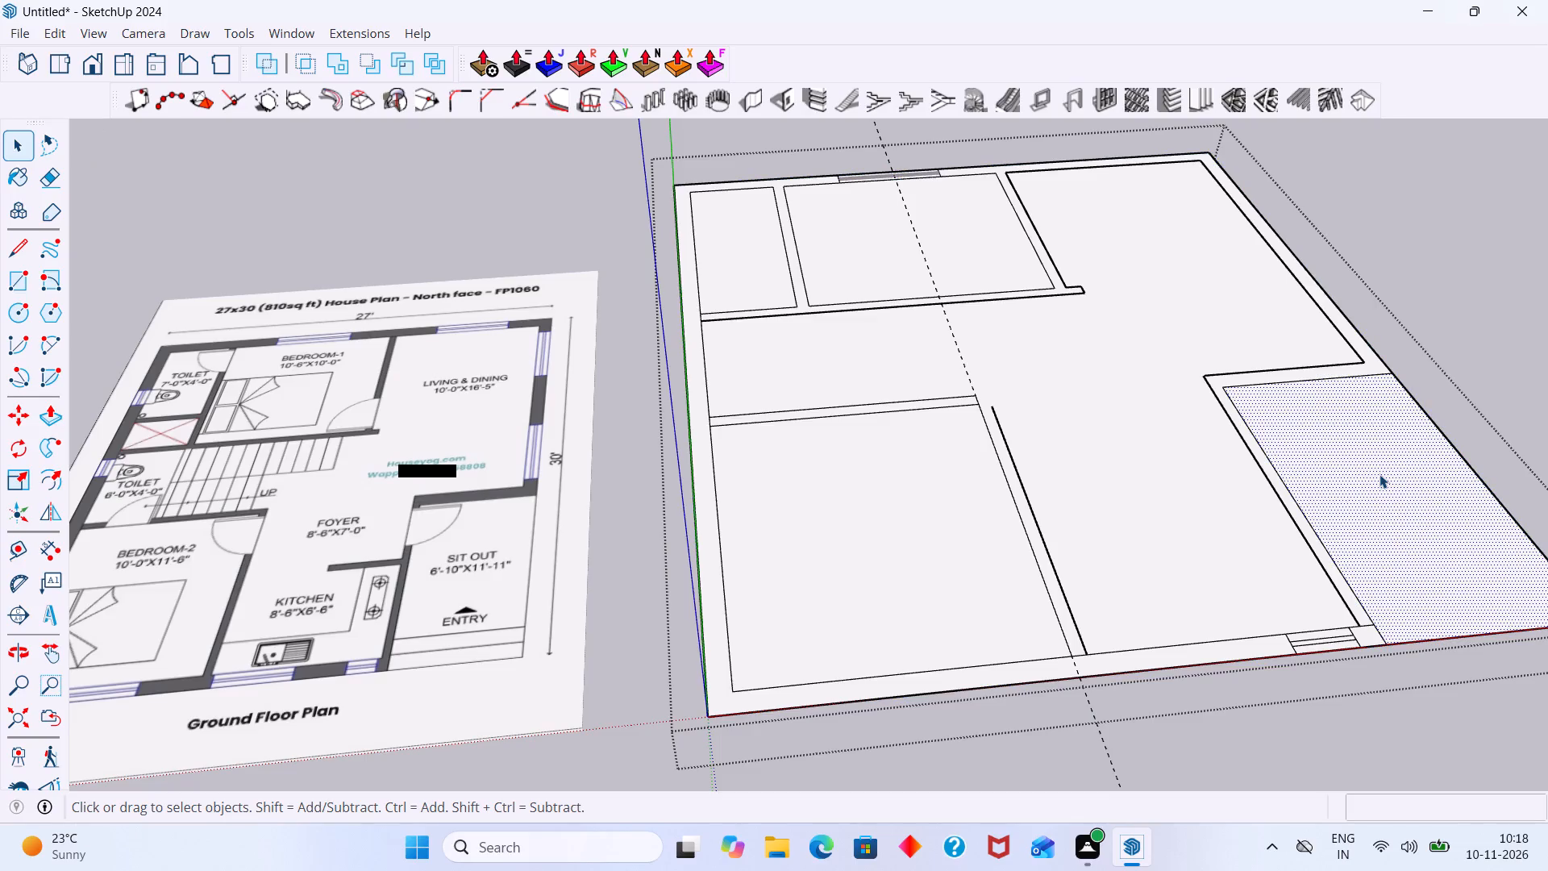
pyautogui.click(1438, 302)
pyautogui.scroll(-2, 1406, 390)
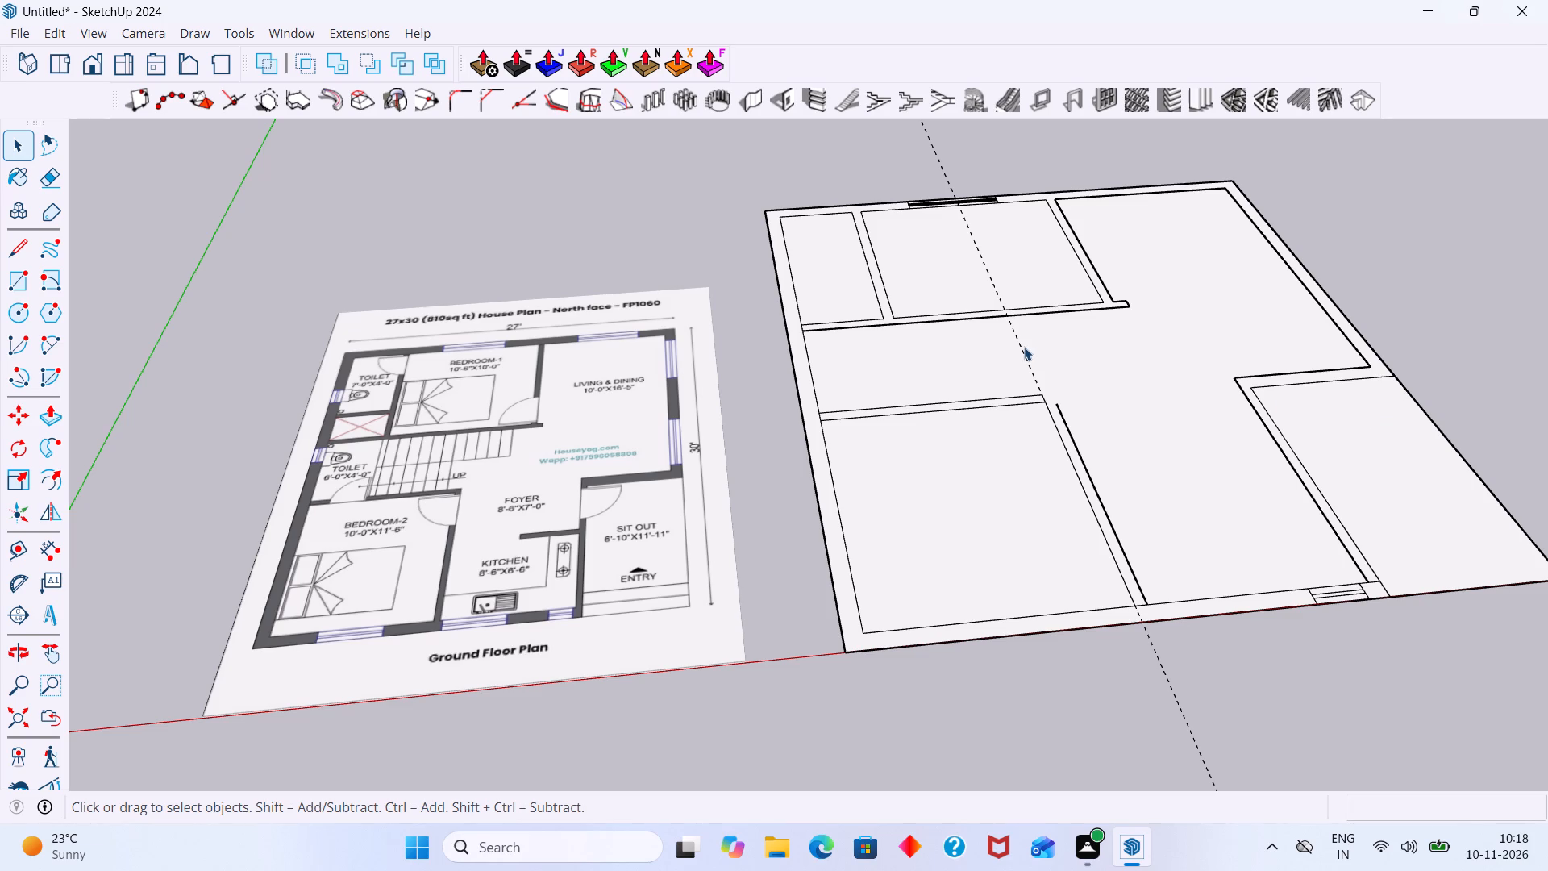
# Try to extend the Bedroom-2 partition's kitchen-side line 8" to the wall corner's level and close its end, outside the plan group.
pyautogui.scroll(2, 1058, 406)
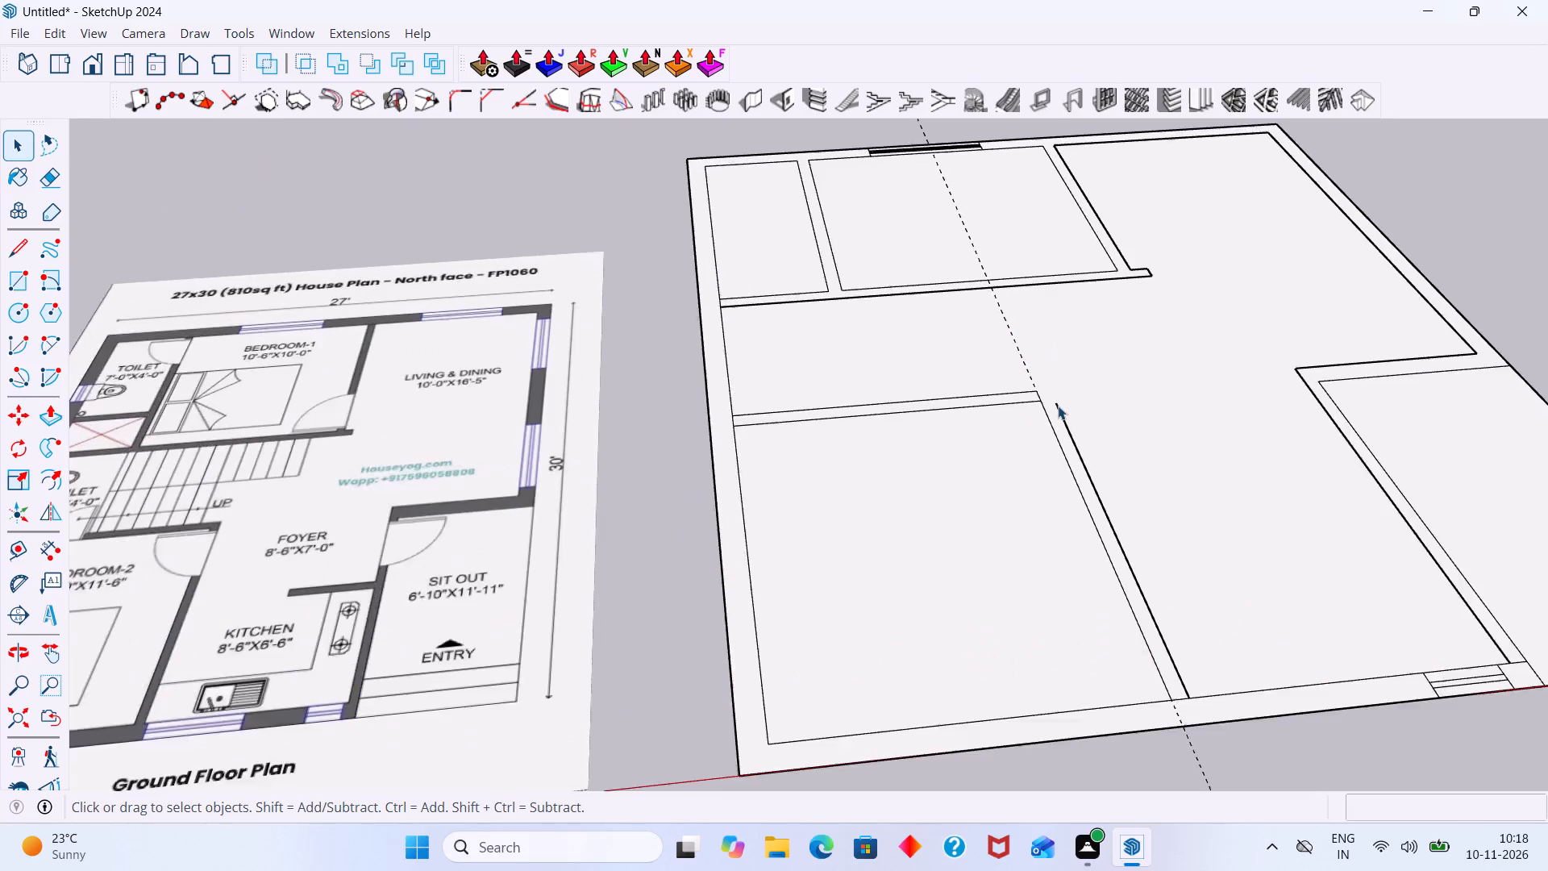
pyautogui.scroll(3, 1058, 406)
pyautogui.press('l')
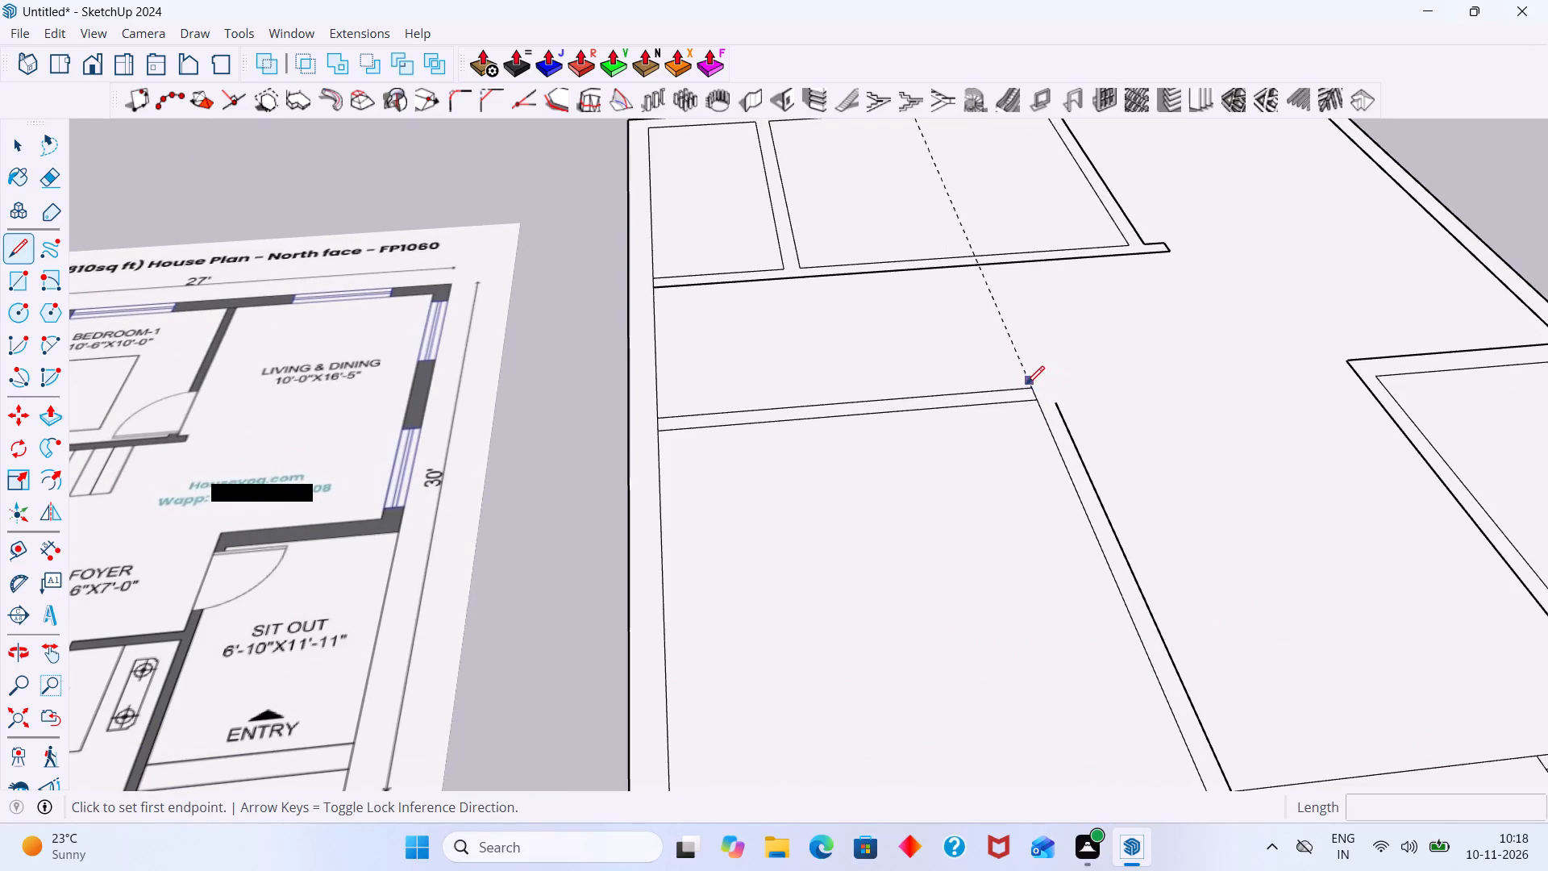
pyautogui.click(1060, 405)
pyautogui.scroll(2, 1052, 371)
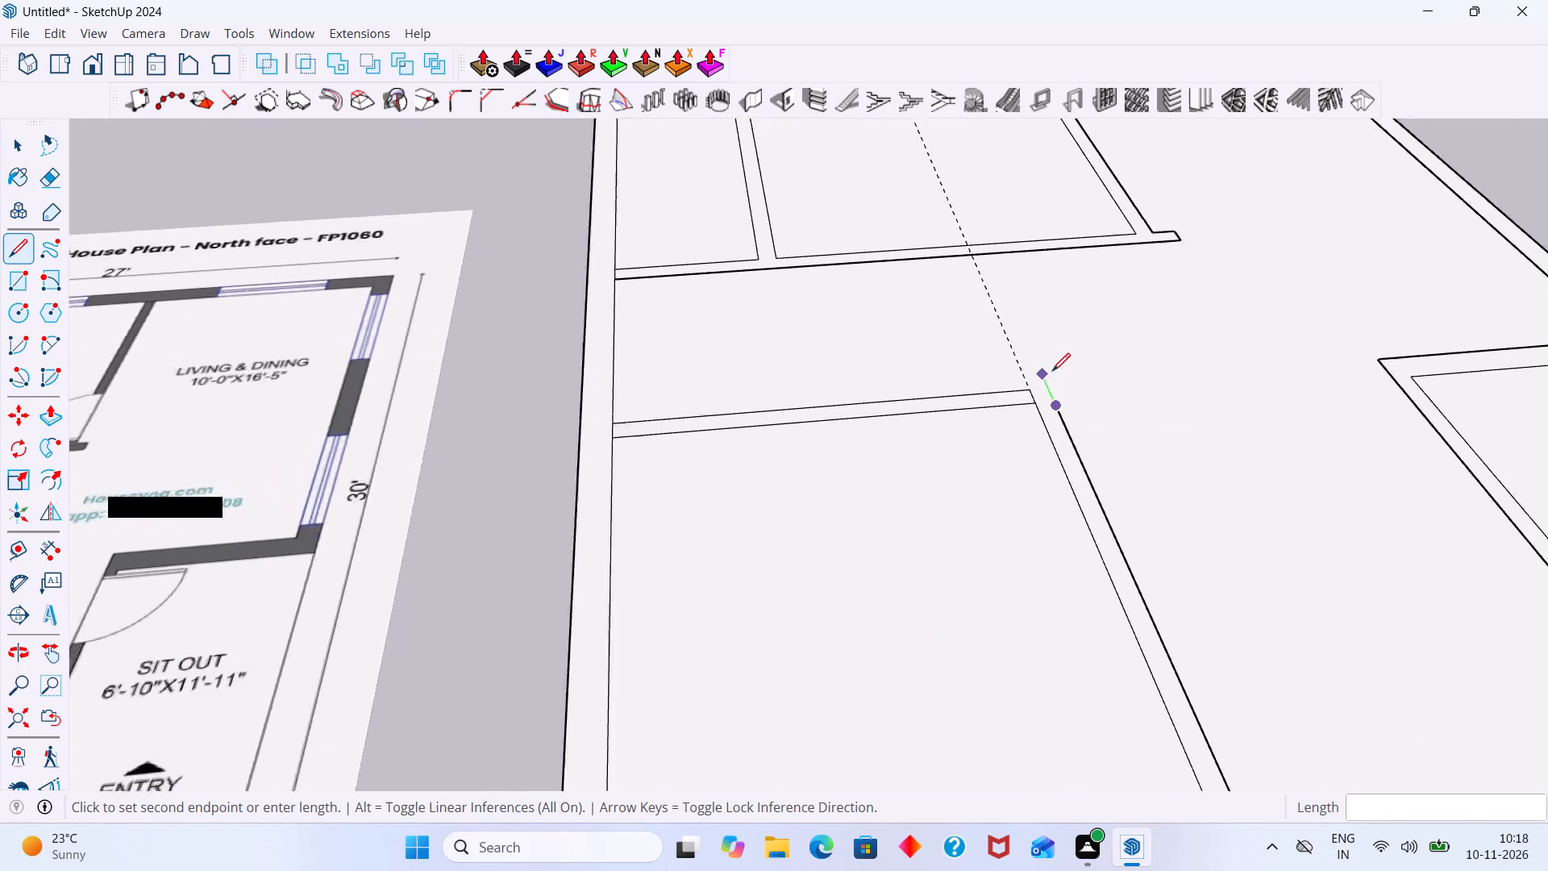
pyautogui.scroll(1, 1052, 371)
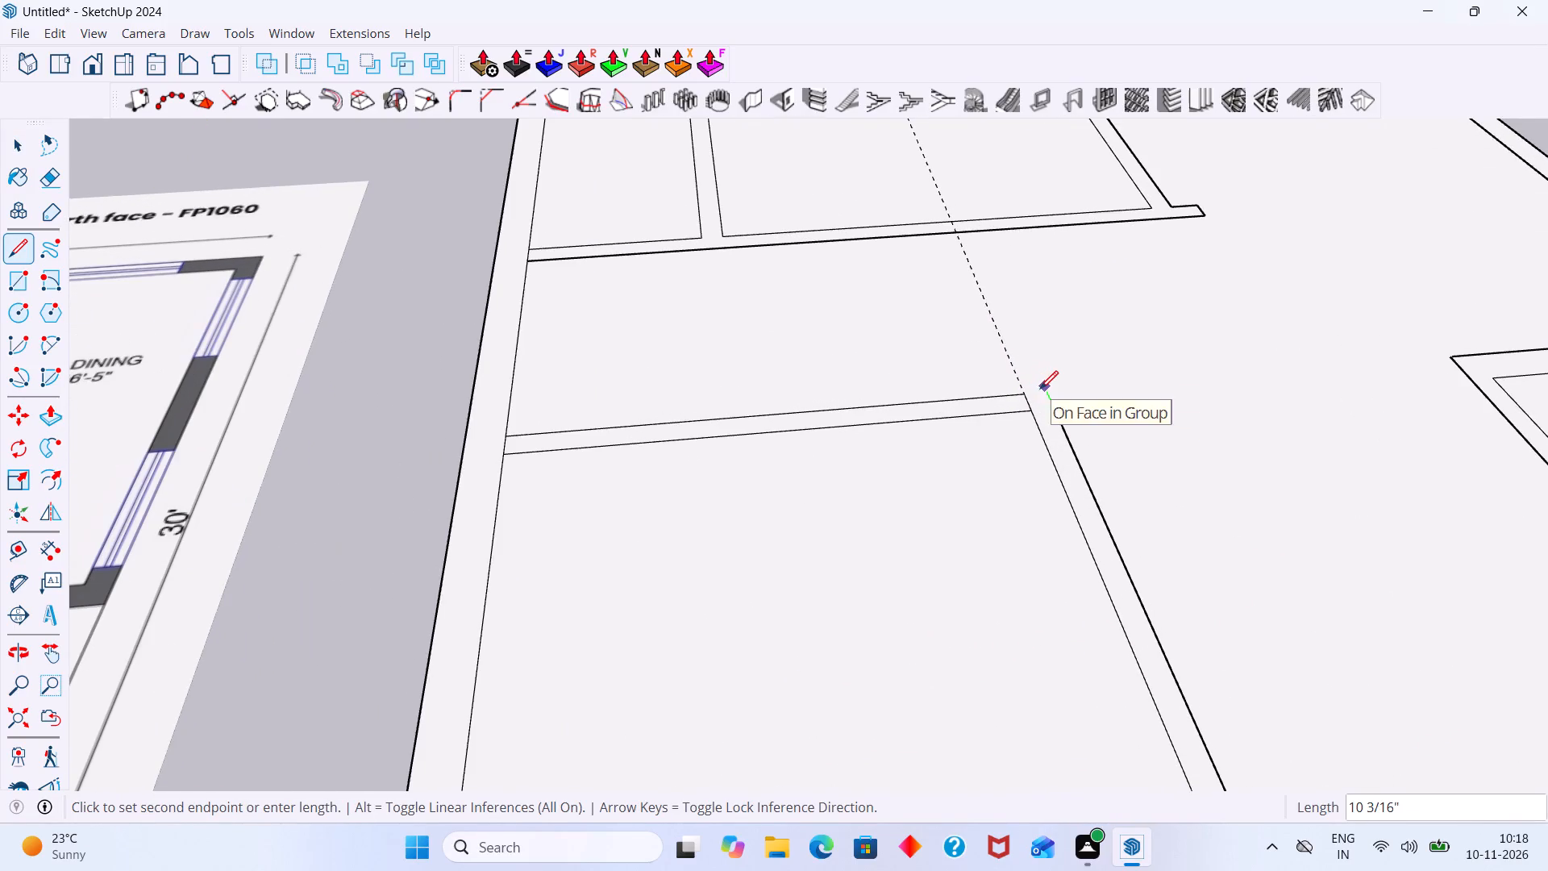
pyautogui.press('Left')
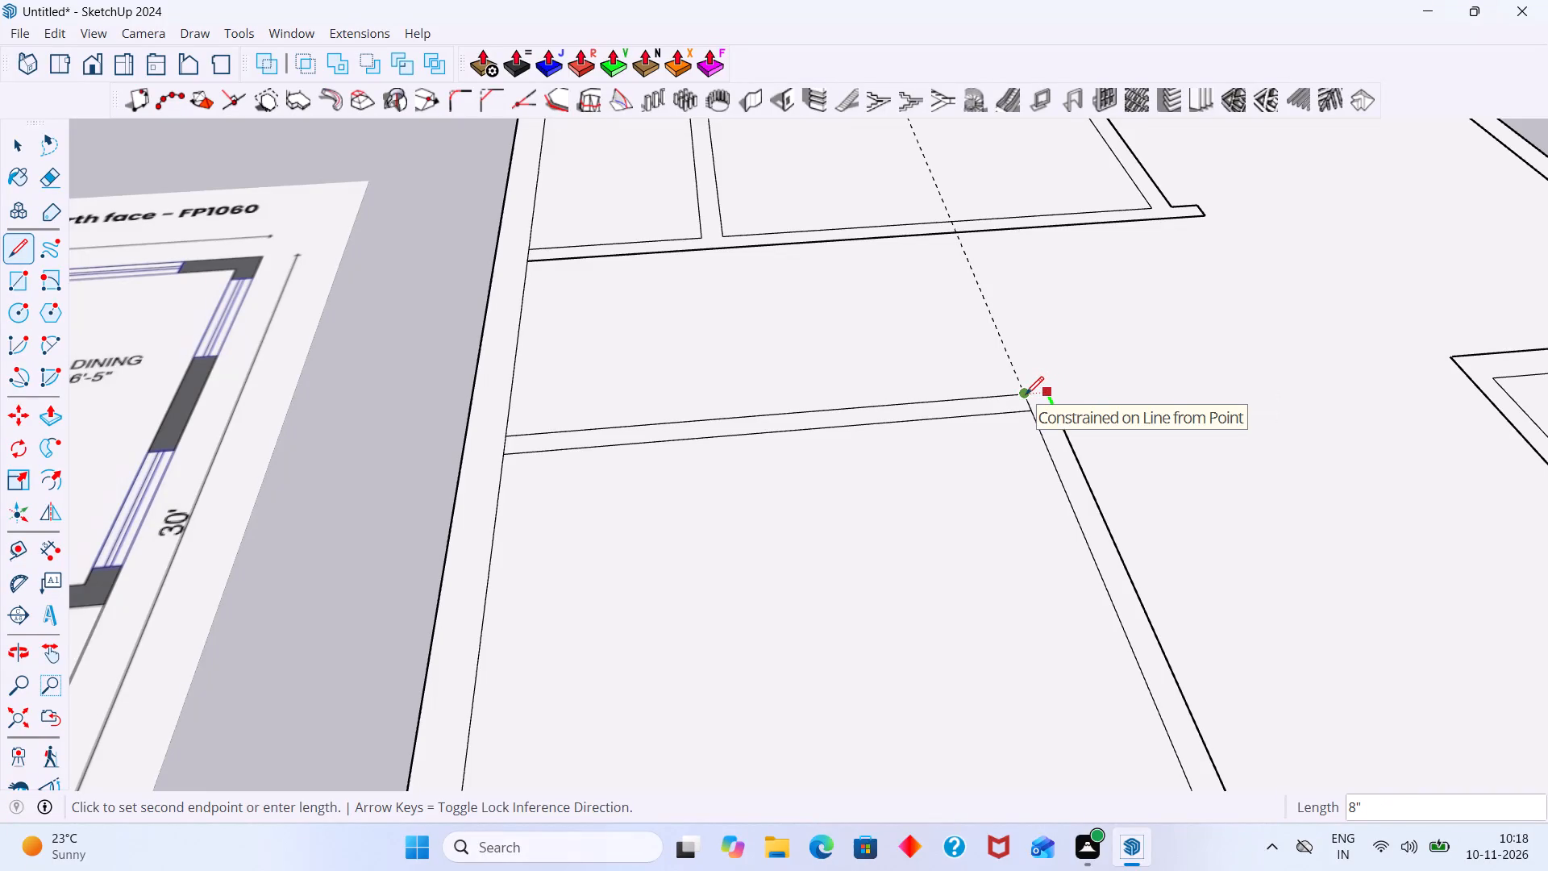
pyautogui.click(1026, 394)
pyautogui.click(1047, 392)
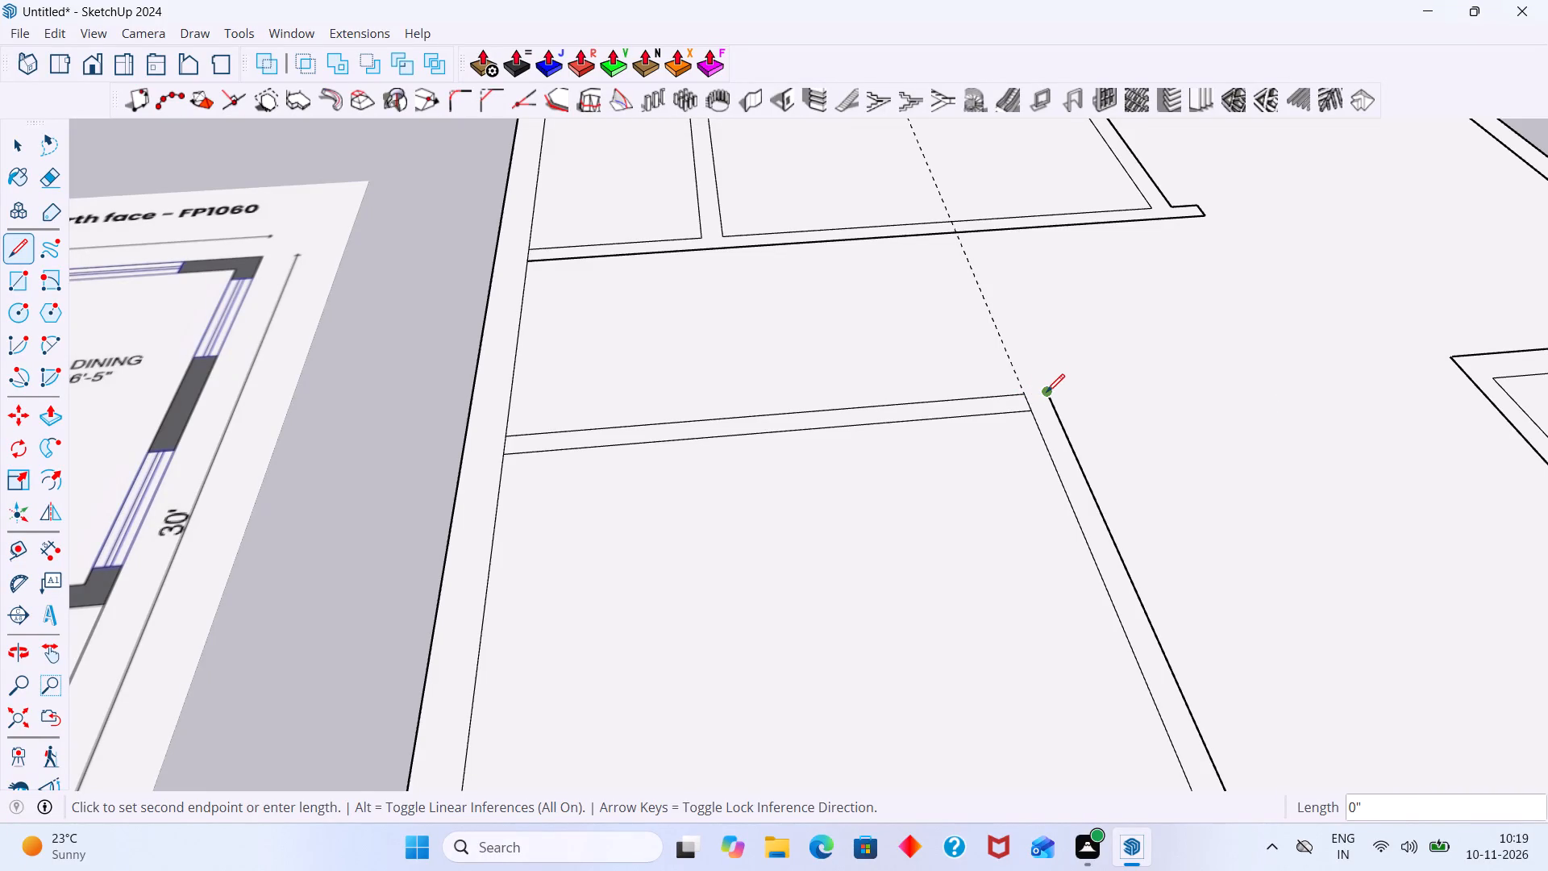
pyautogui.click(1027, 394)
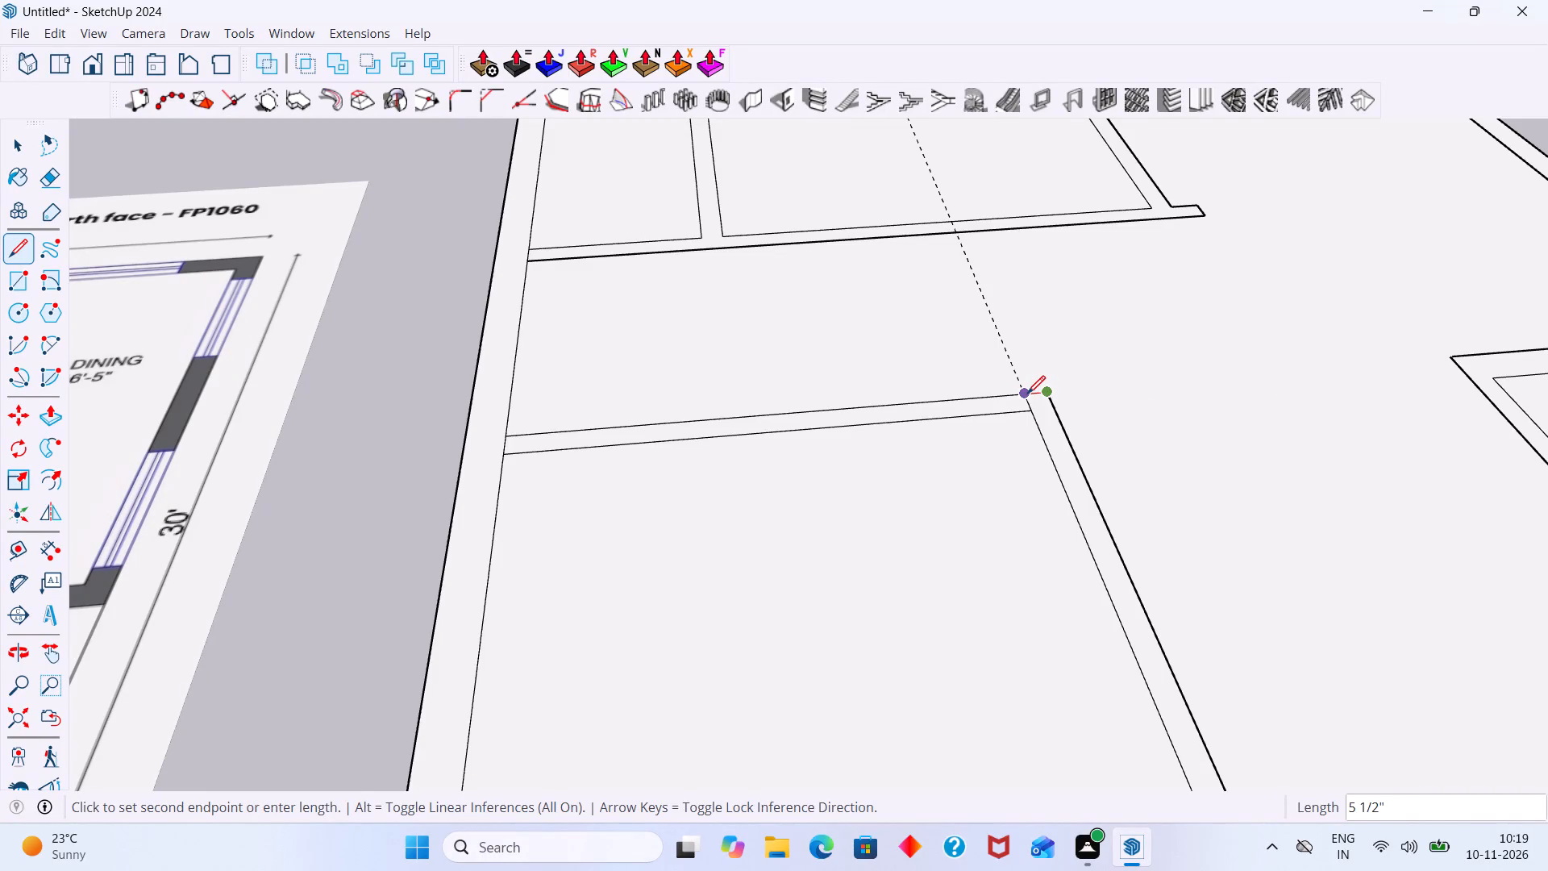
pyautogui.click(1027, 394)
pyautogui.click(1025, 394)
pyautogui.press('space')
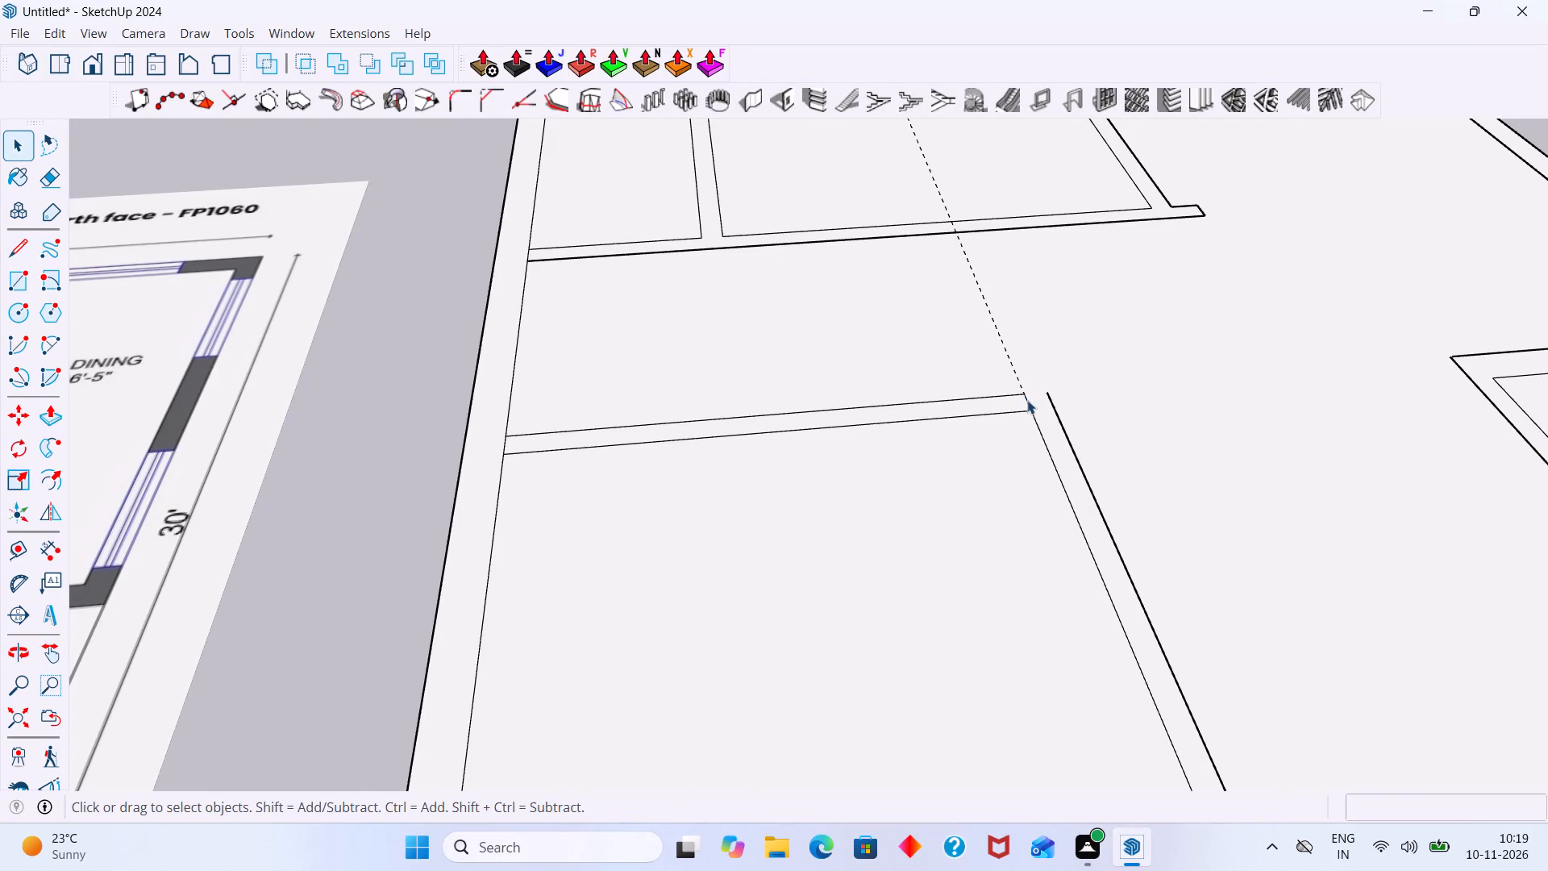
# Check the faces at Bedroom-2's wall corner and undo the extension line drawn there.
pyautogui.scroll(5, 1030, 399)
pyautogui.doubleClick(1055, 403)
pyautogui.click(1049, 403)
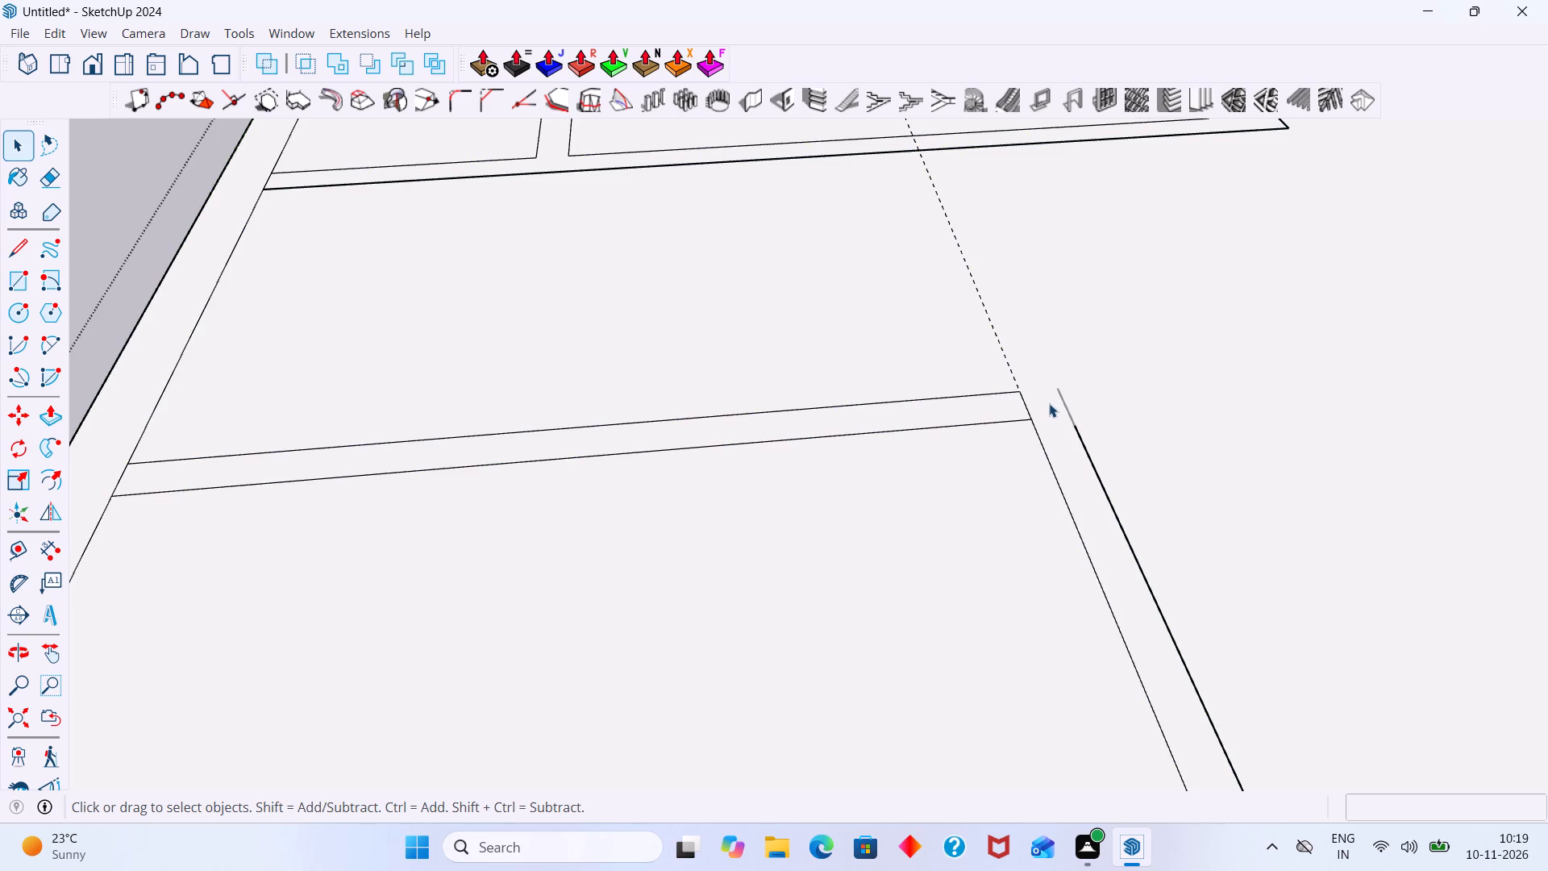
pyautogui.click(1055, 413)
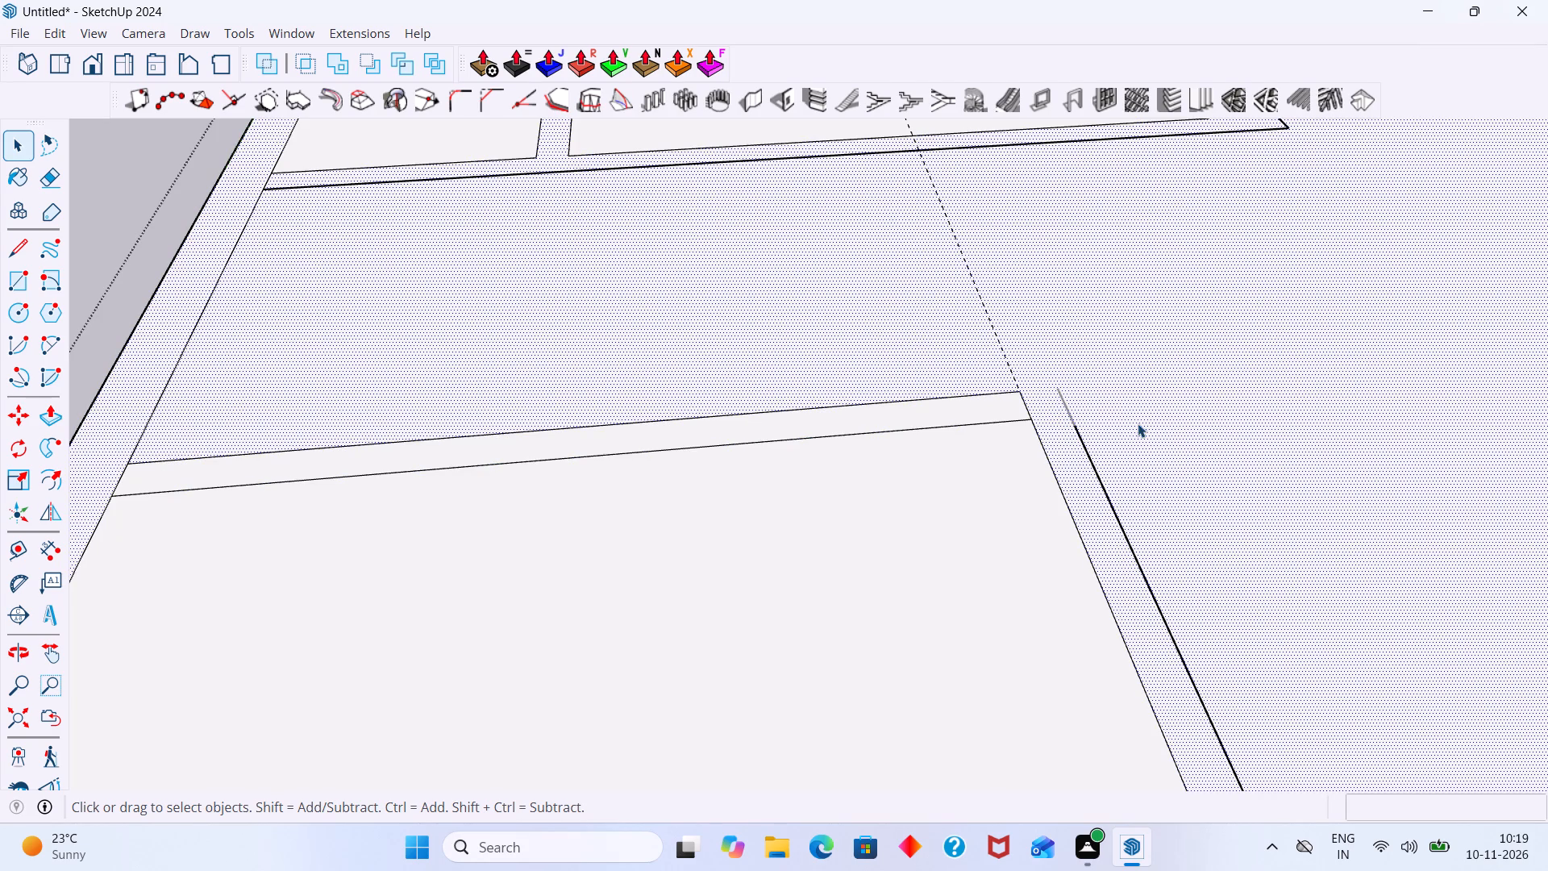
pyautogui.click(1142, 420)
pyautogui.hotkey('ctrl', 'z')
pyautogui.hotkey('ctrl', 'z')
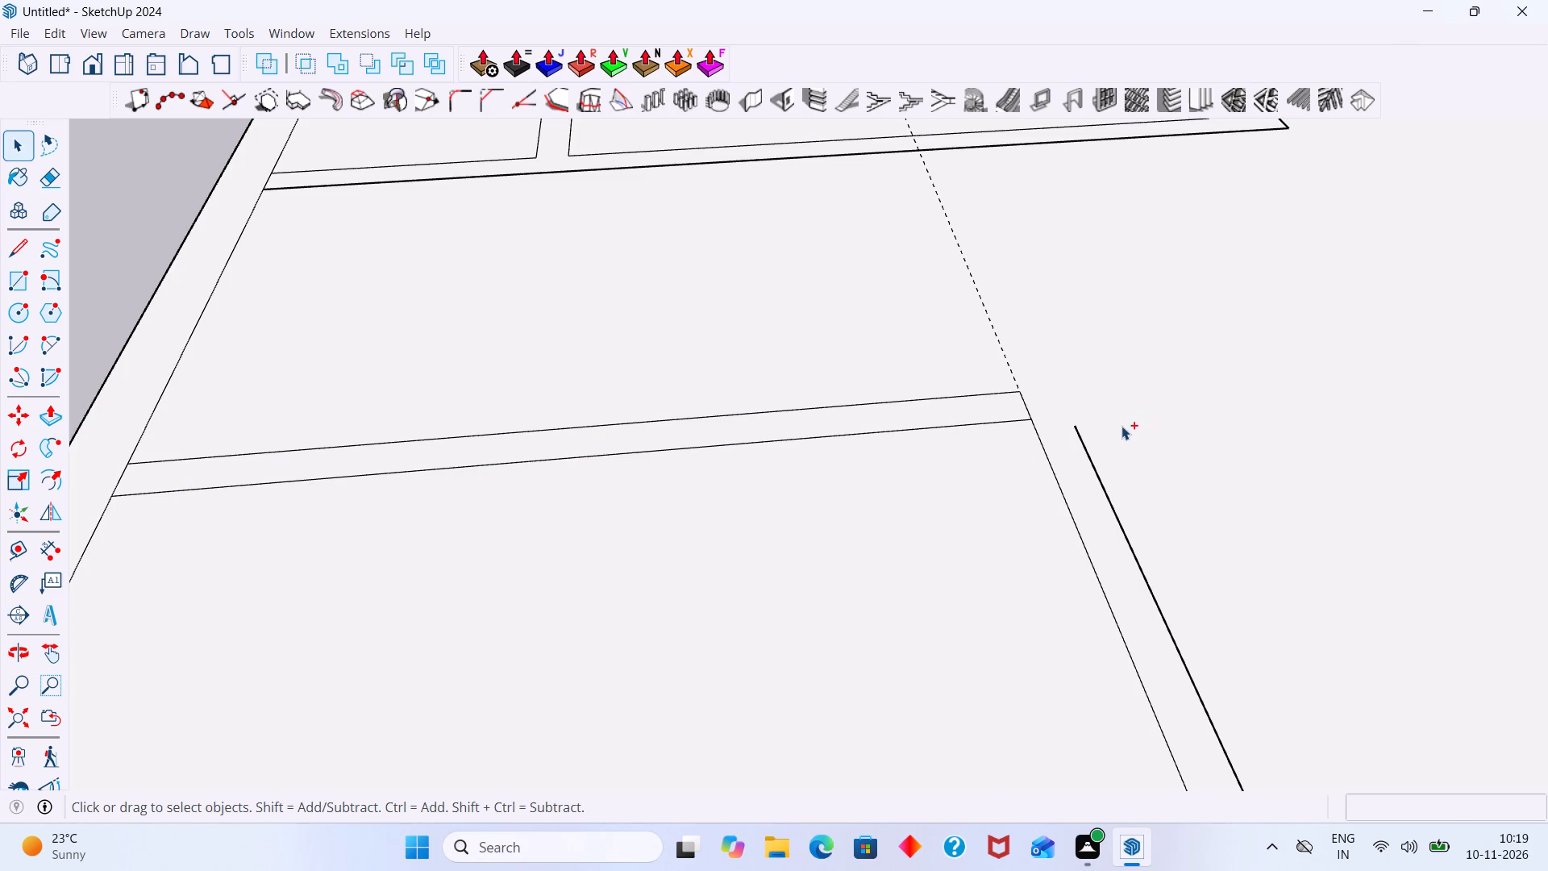
# Inside the plan group, draw a line from Bedroom-2's wall corner along the red axis and down to the kitchen-side partition line's end.
pyautogui.press('space')
pyautogui.tripleClick(1072, 442)
pyautogui.click(1070, 442)
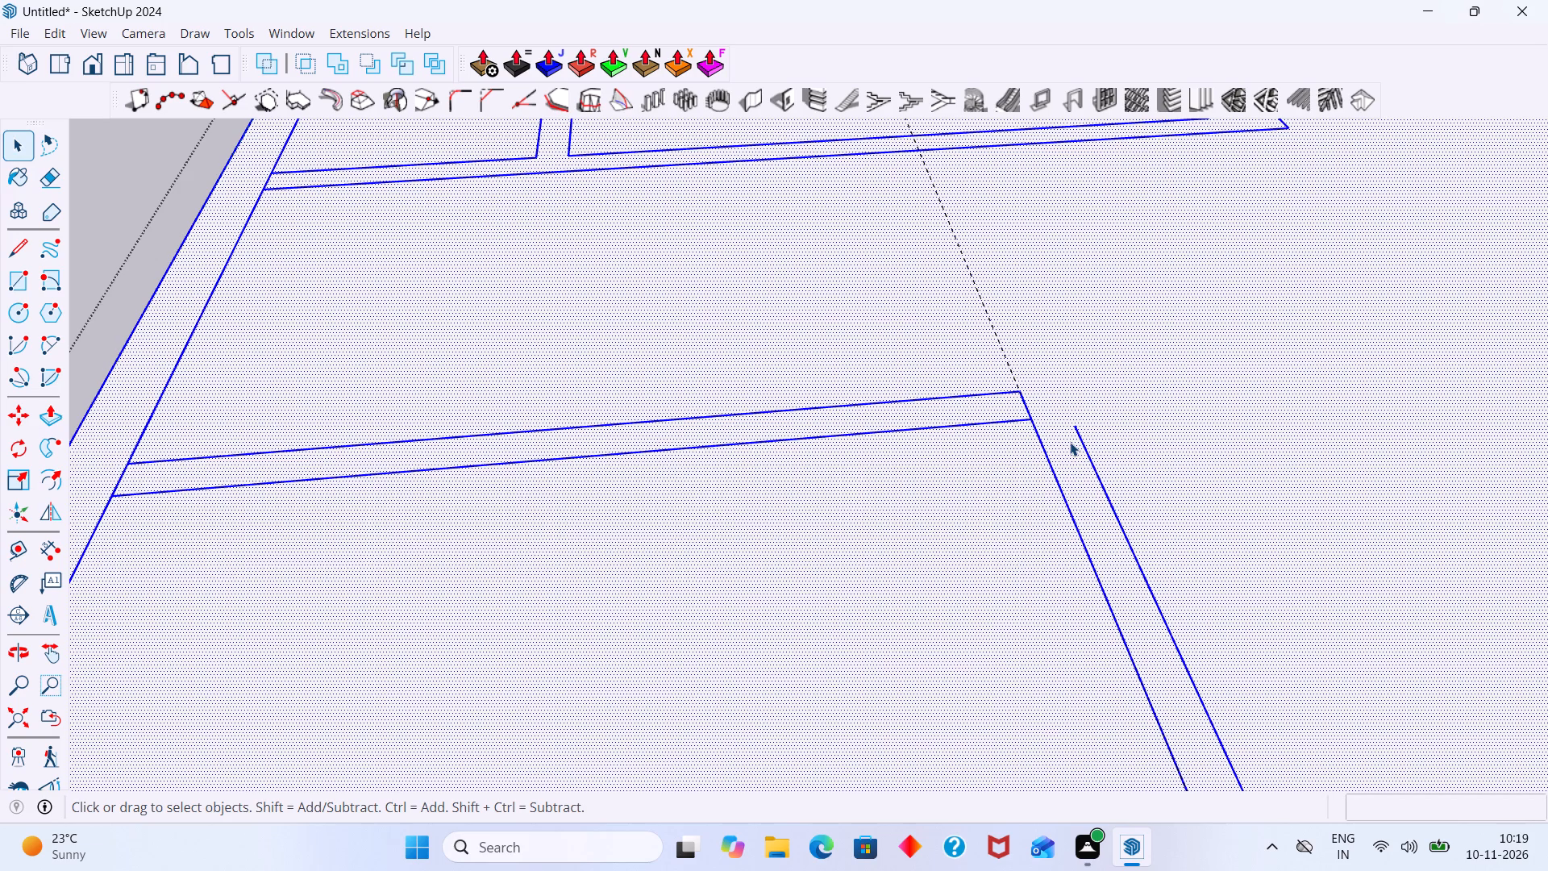
pyautogui.press('l')
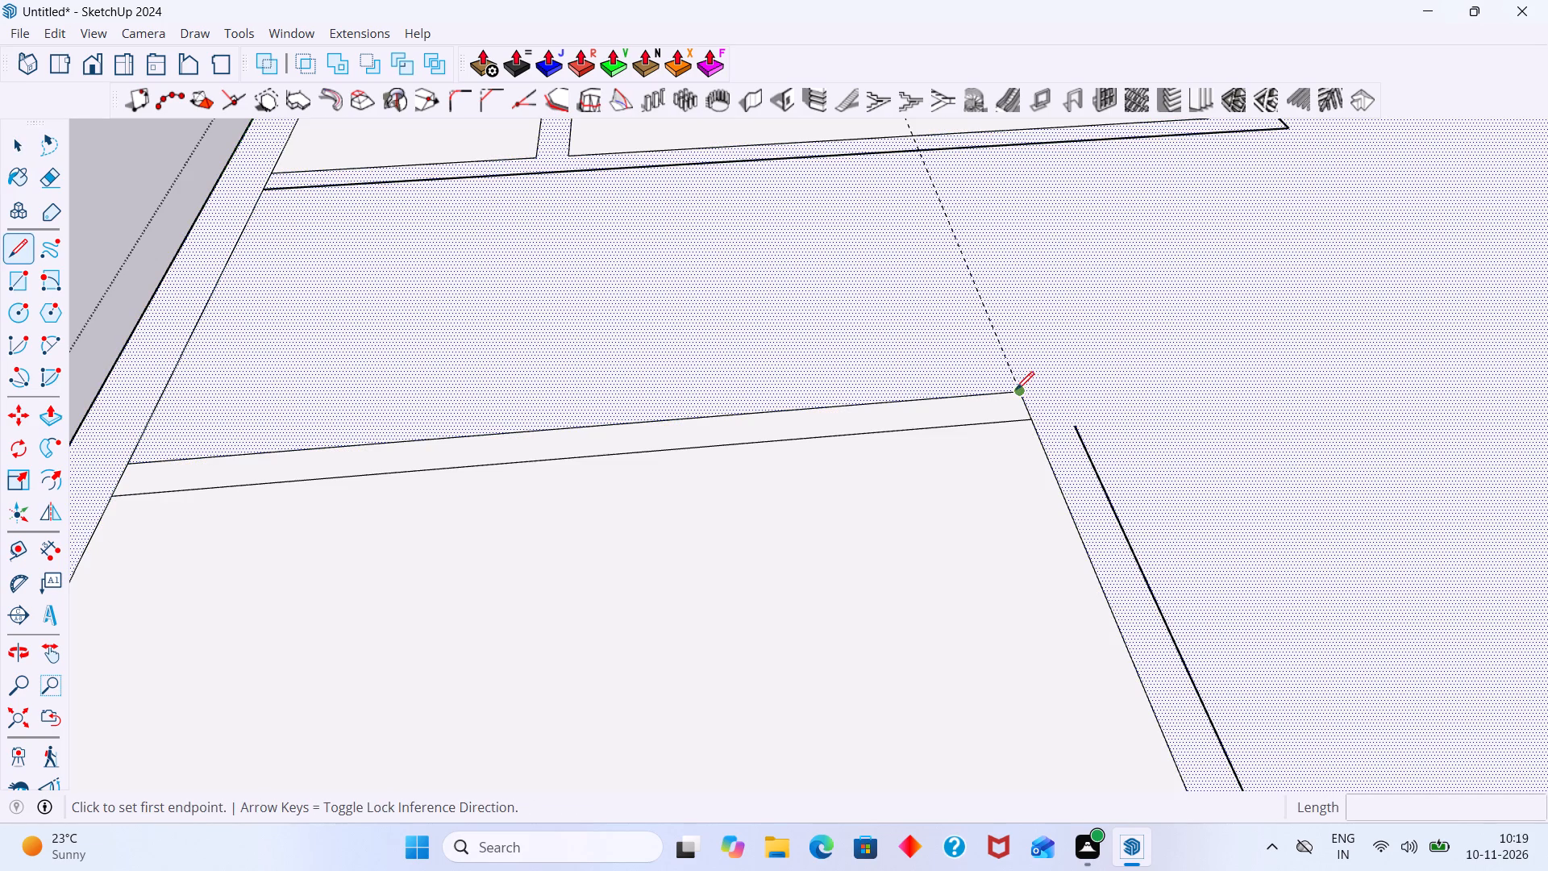
pyautogui.click(1016, 390)
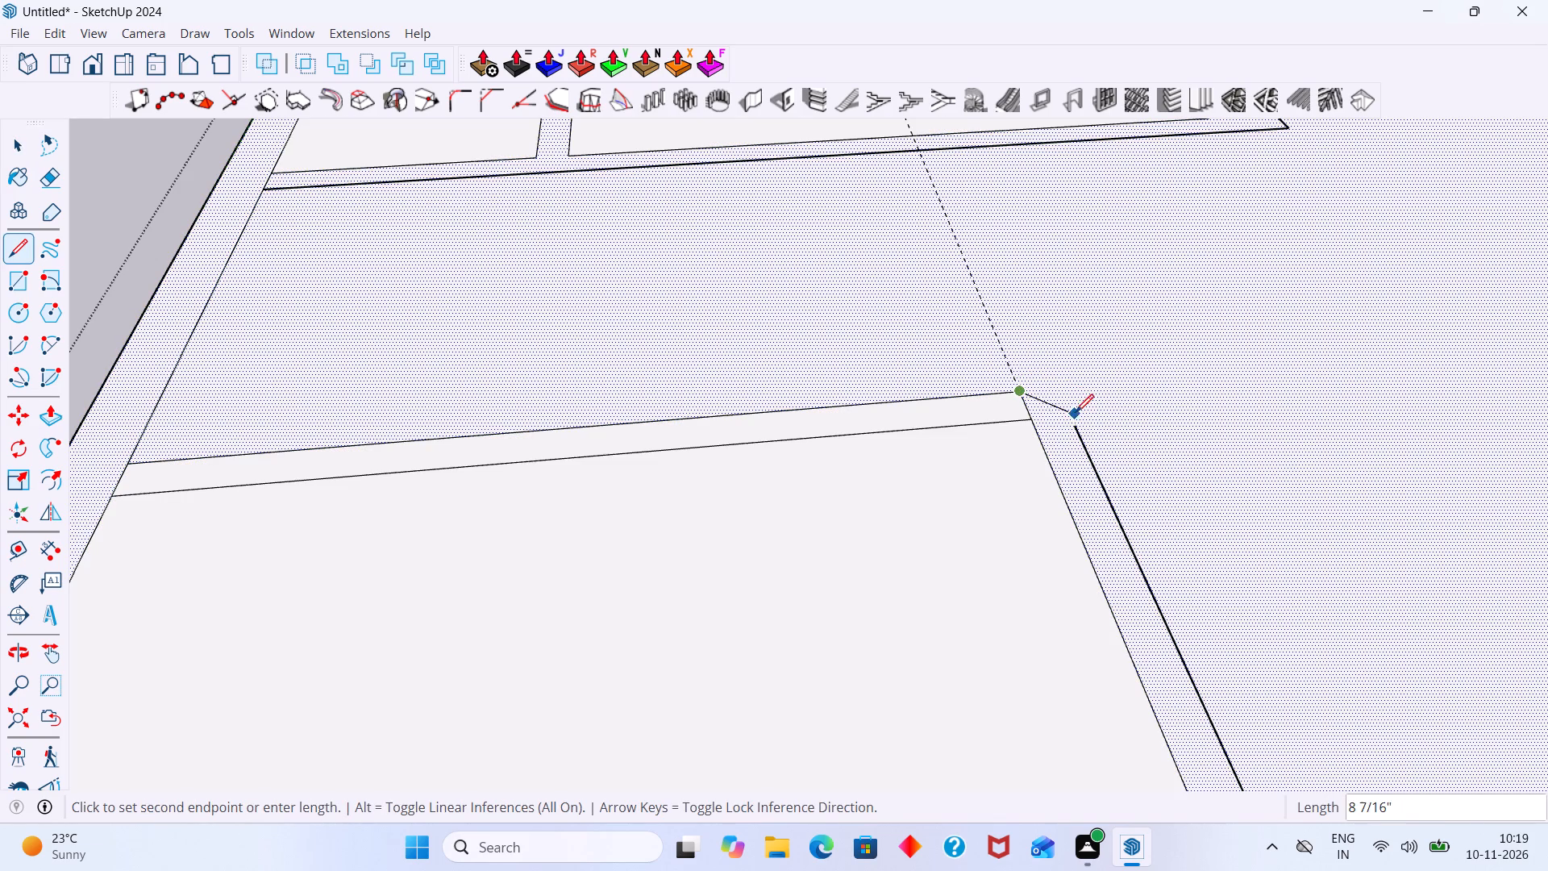
pyautogui.press('Right')
pyautogui.click(1073, 427)
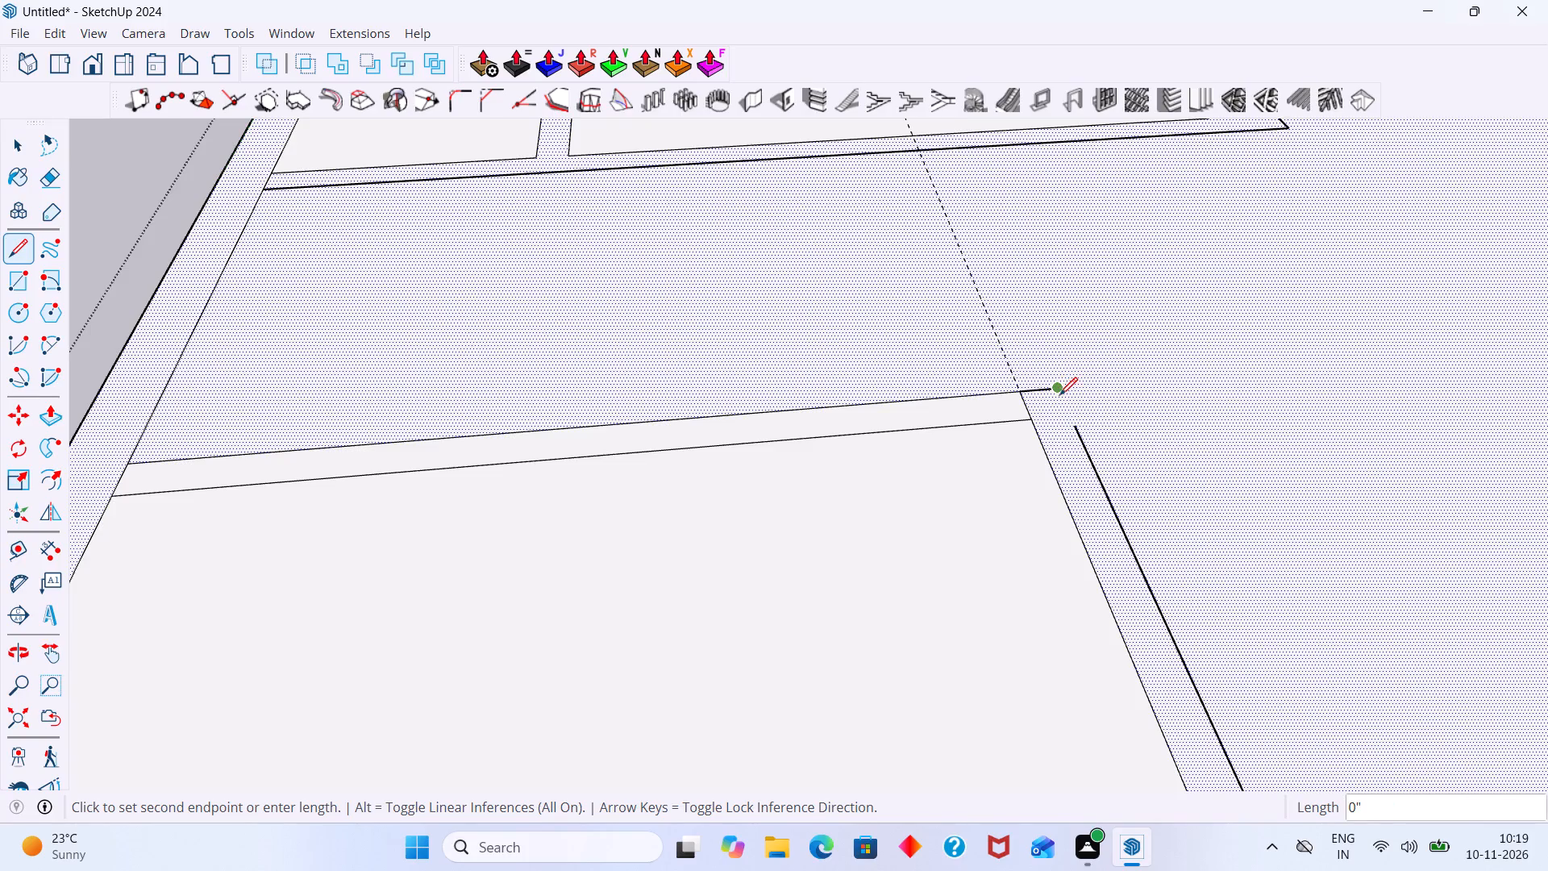
pyautogui.click(1076, 430)
pyautogui.press('space')
# Erase the short segment crossing the wall junction at Bedroom-2's corner, along with the dashed guide line.
pyautogui.scroll(-1, 1080, 418)
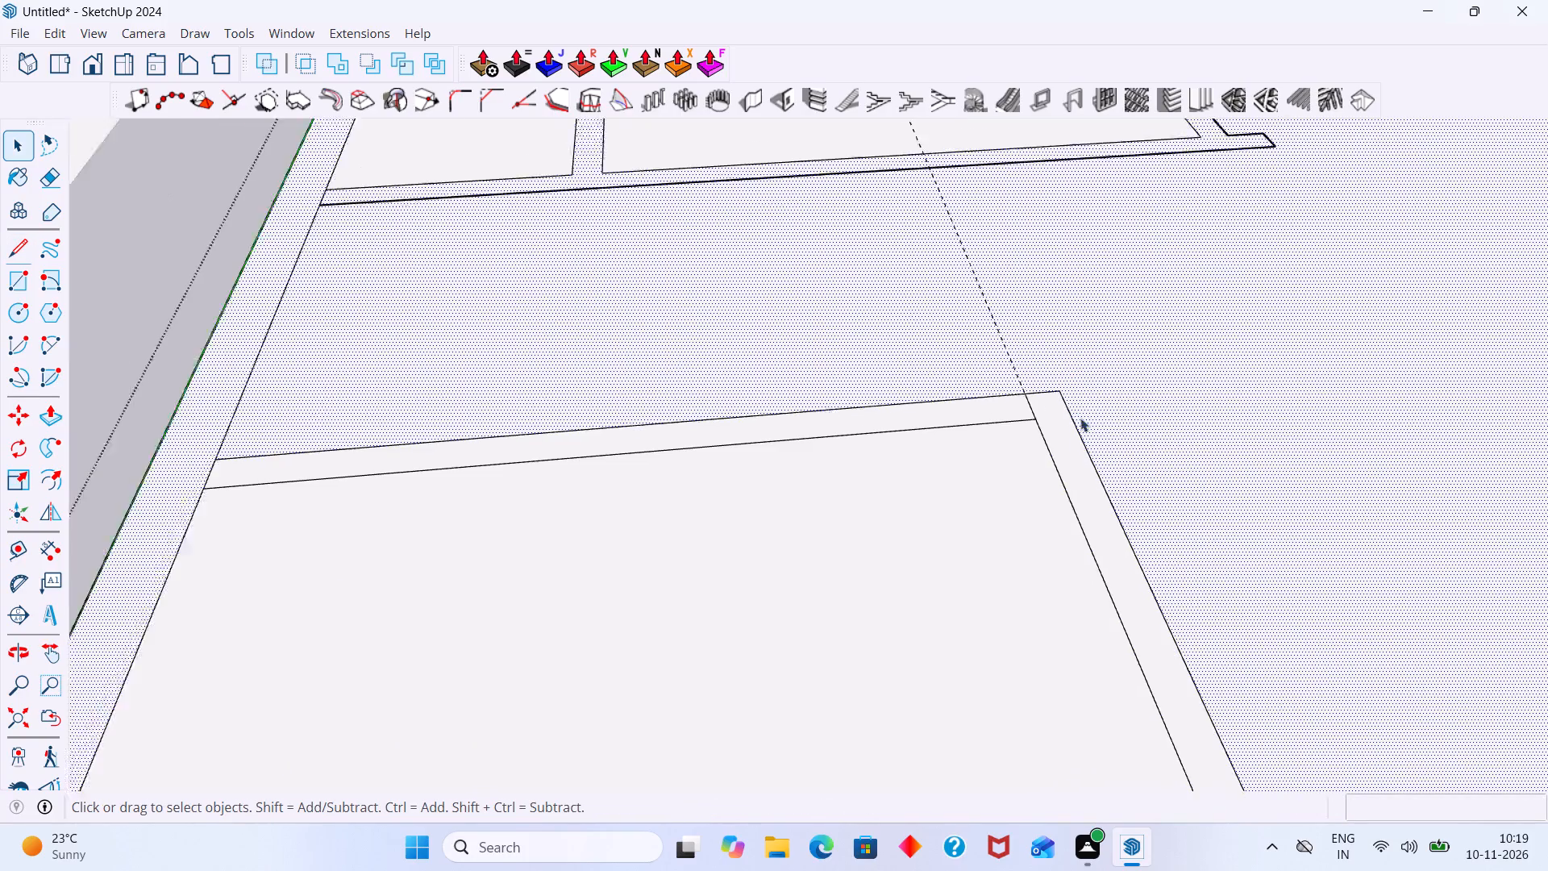
pyautogui.scroll(-9, 1080, 418)
pyautogui.scroll(7, 1059, 399)
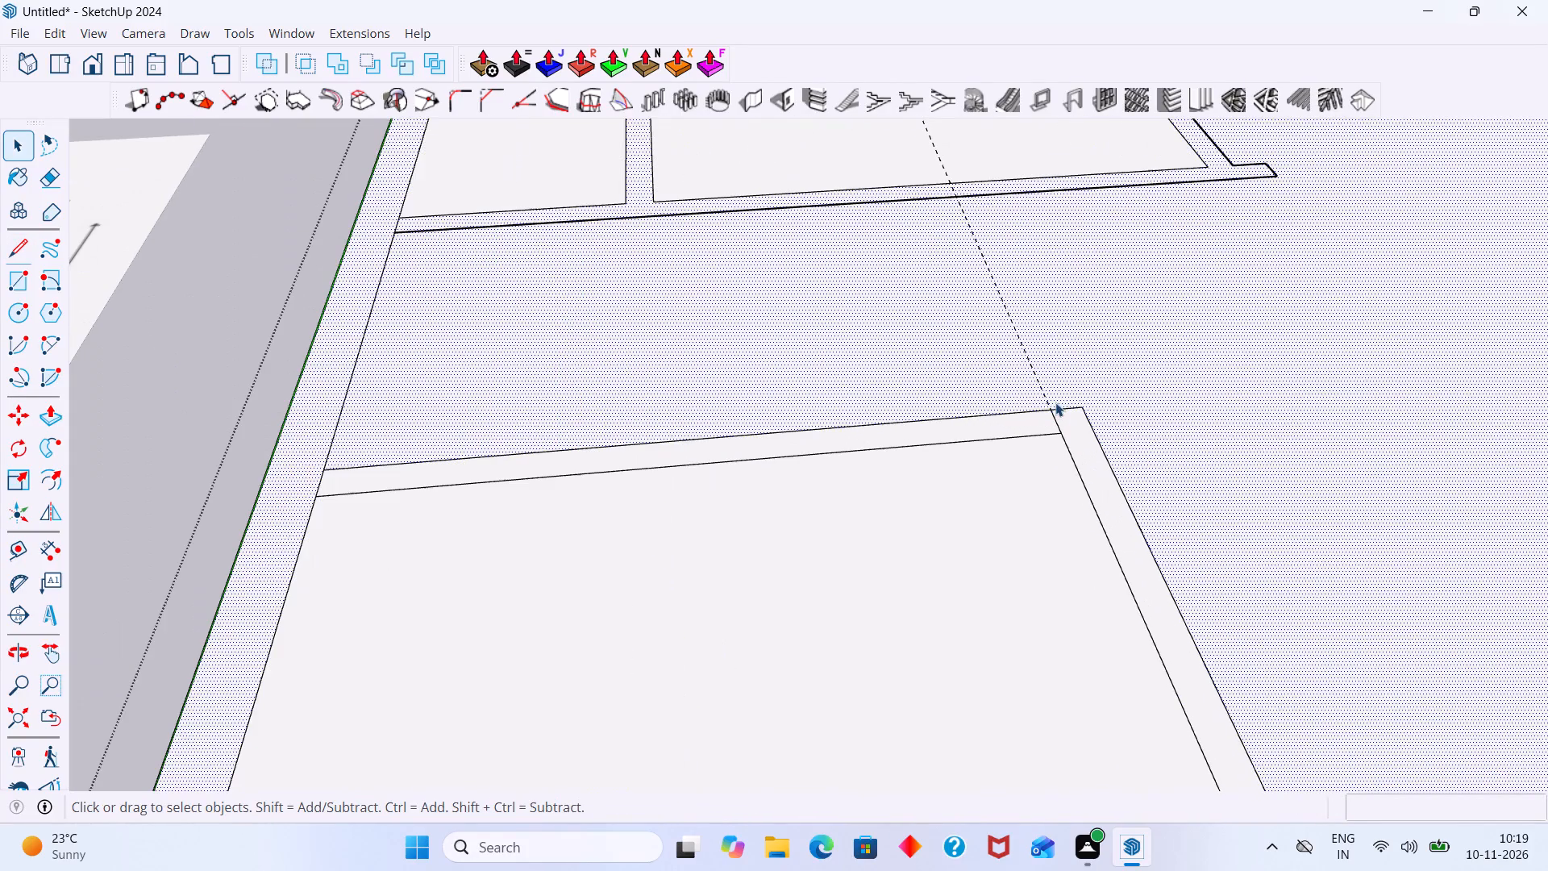
pyautogui.click(1055, 410)
pyautogui.press('e')
pyautogui.scroll(4, 1051, 414)
pyautogui.moveTo(1069, 419); pyautogui.dragTo(1047, 427)
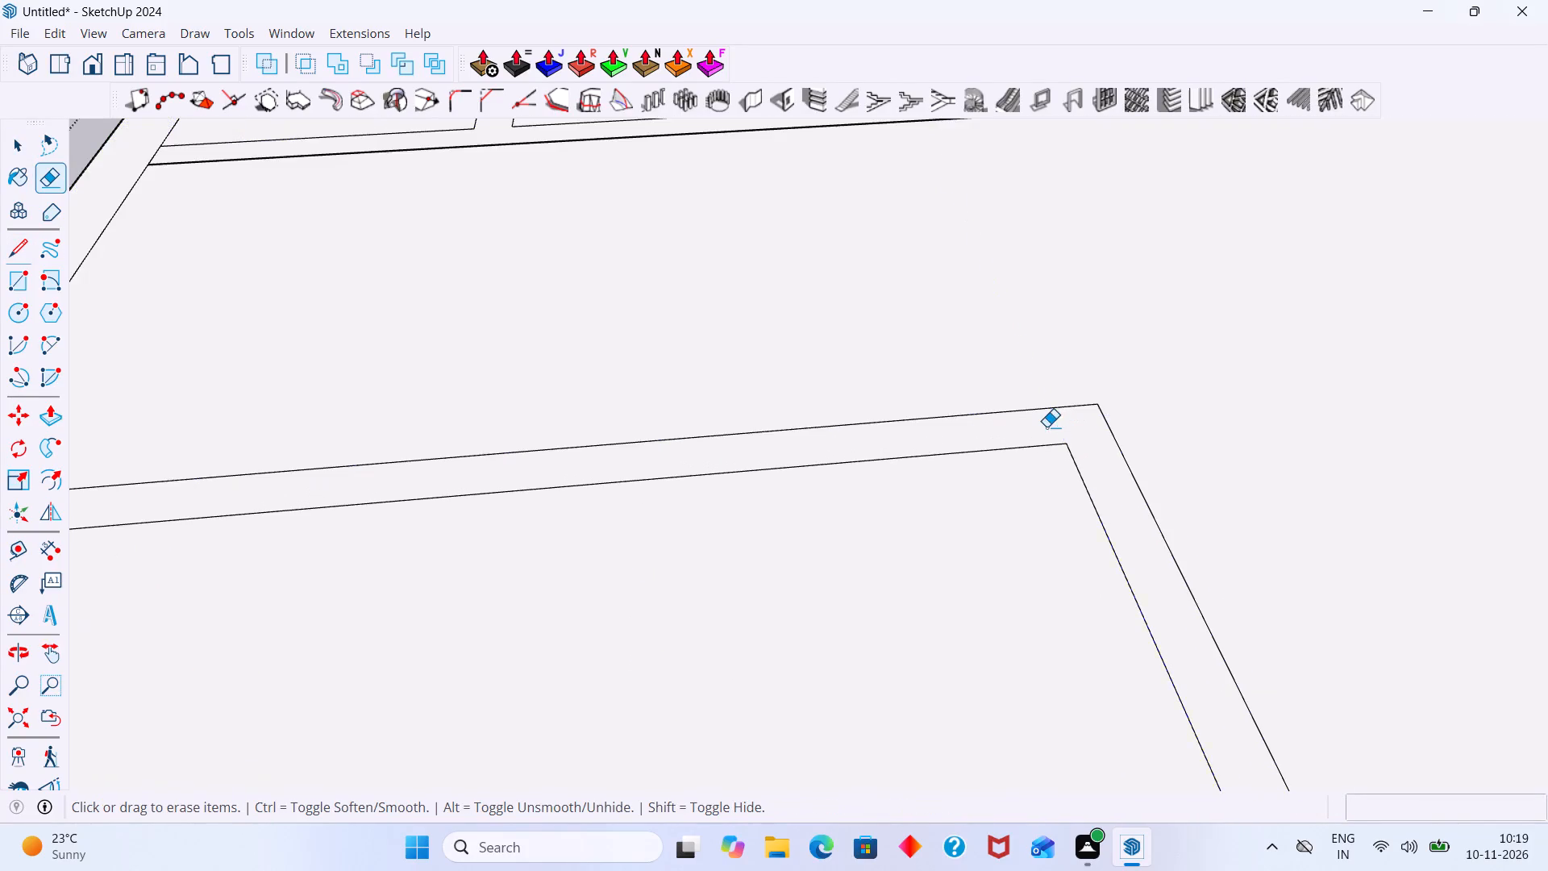
pyautogui.scroll(-18, 1048, 424)
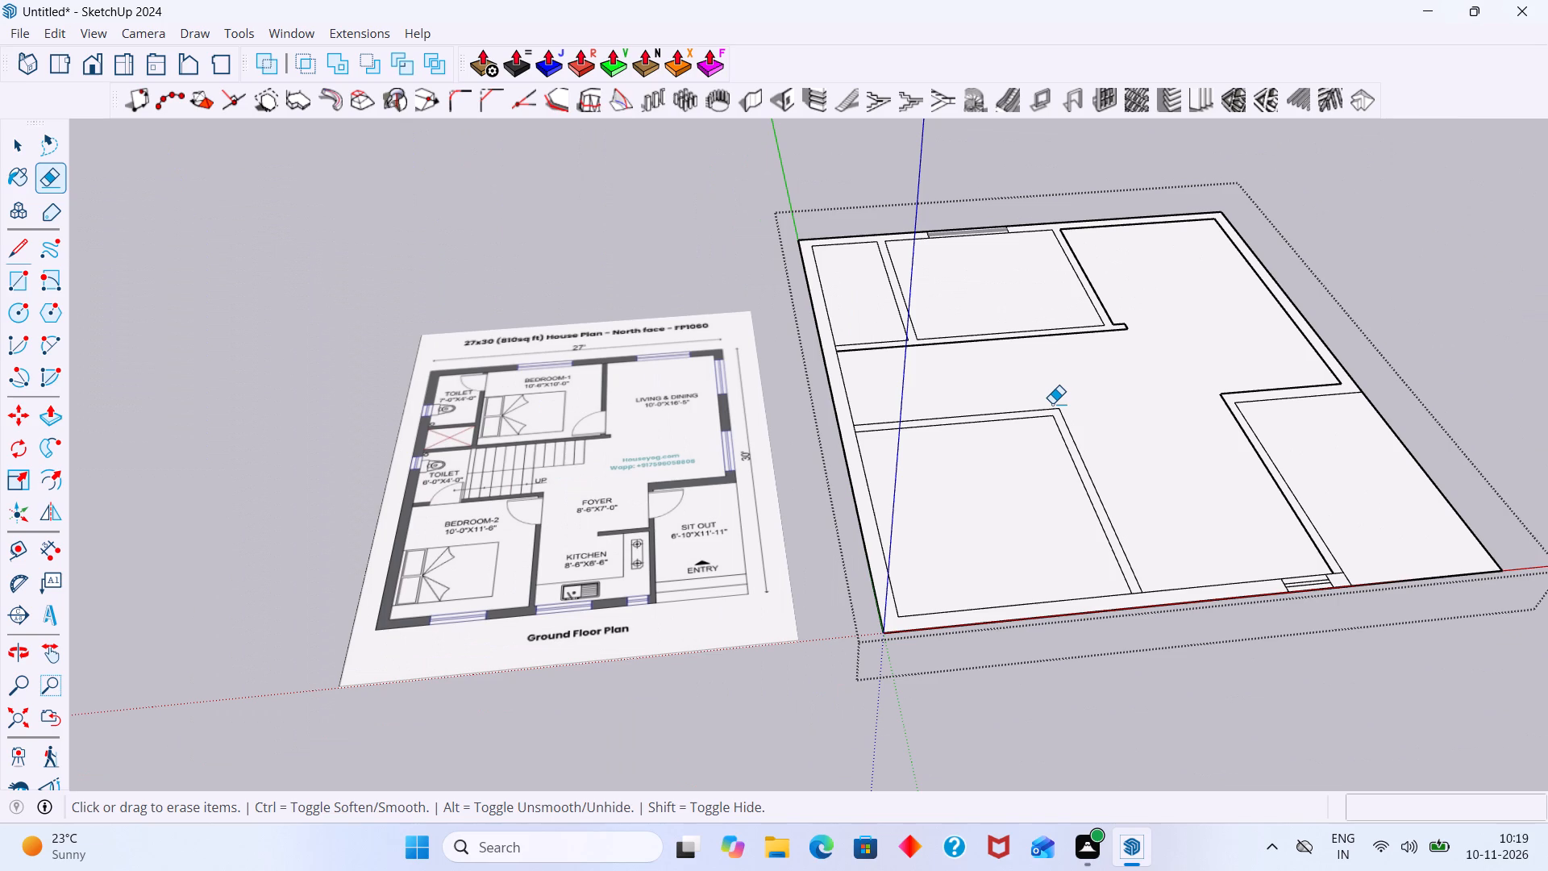
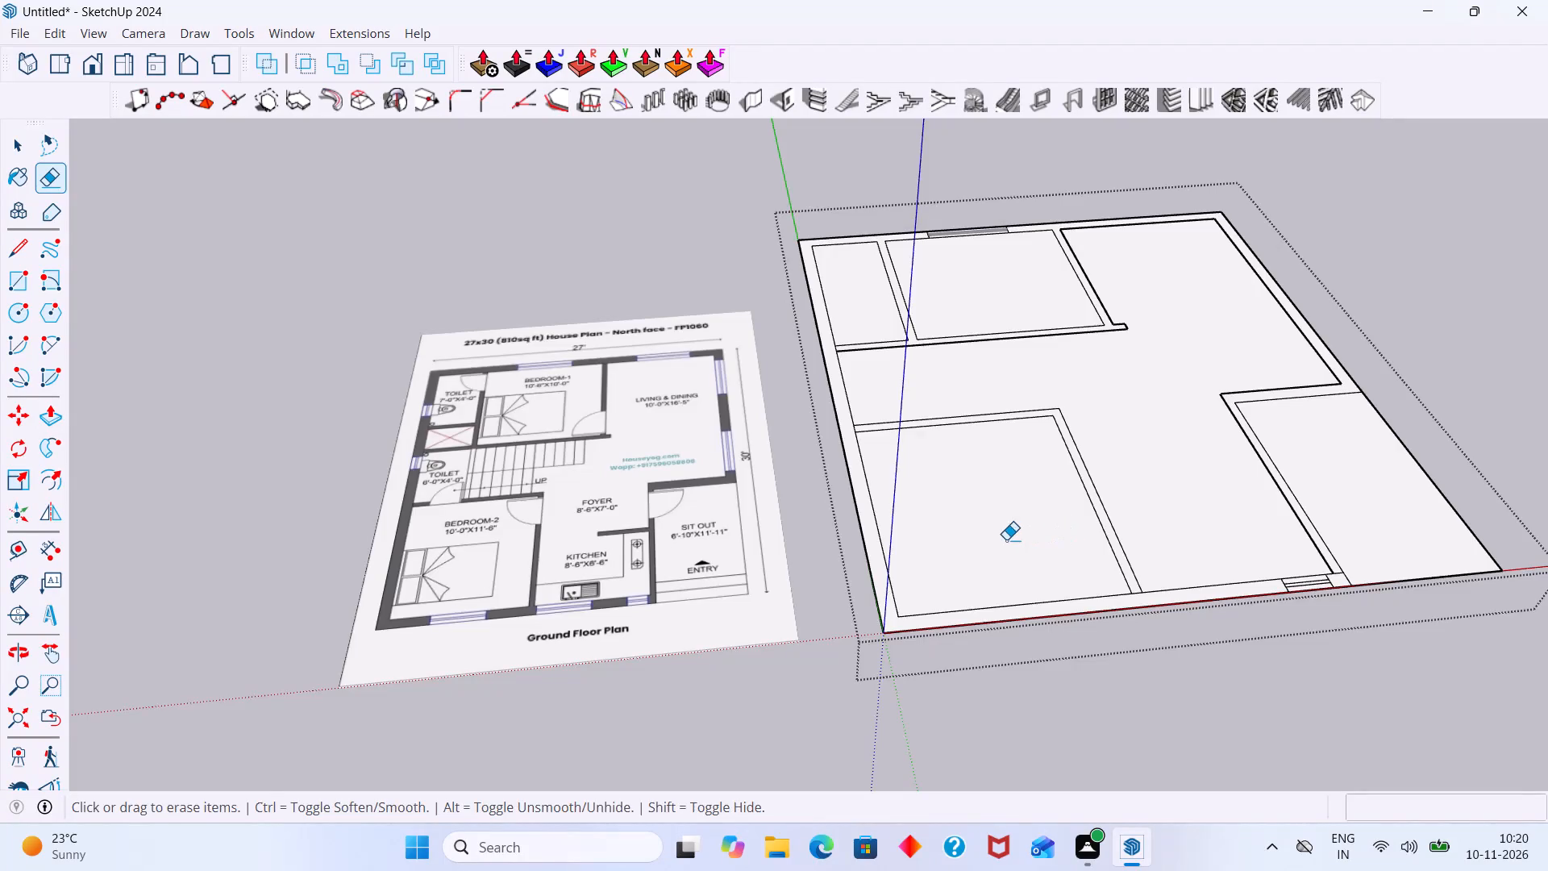
# Examine the drawn floor plan's partitions around the foyer, kitchen and Bedroom-2 against the reference plan image.
pyautogui.moveTo(1006, 540); pyautogui.dragTo(943, 540, button='middle')
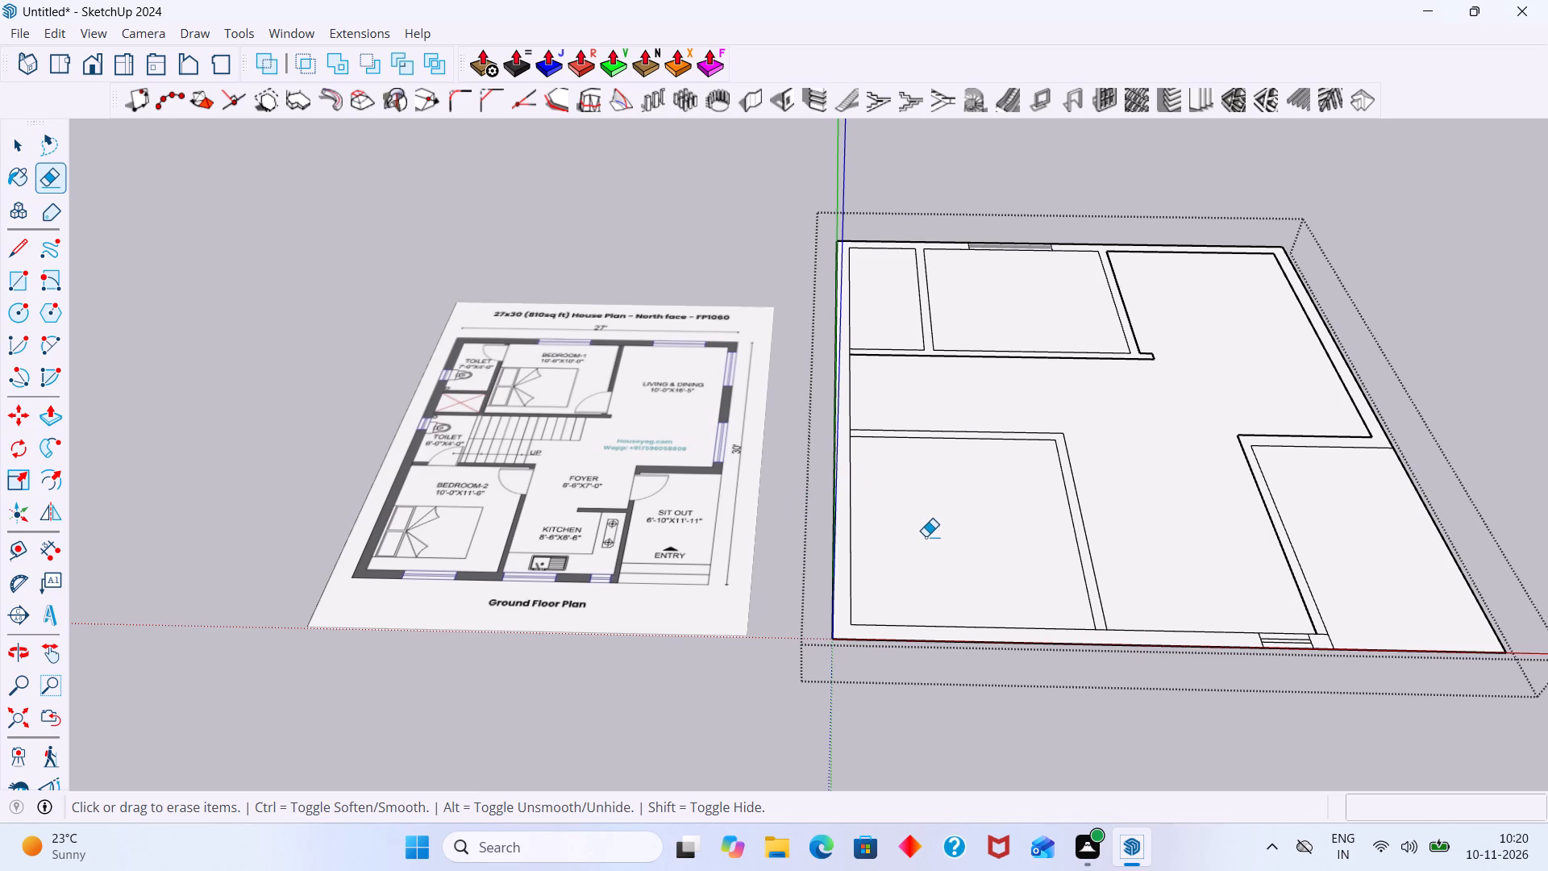
pyautogui.scroll(-2, 934, 541)
pyautogui.moveTo(1029, 542); pyautogui.dragTo(1038, 544, button='middle')
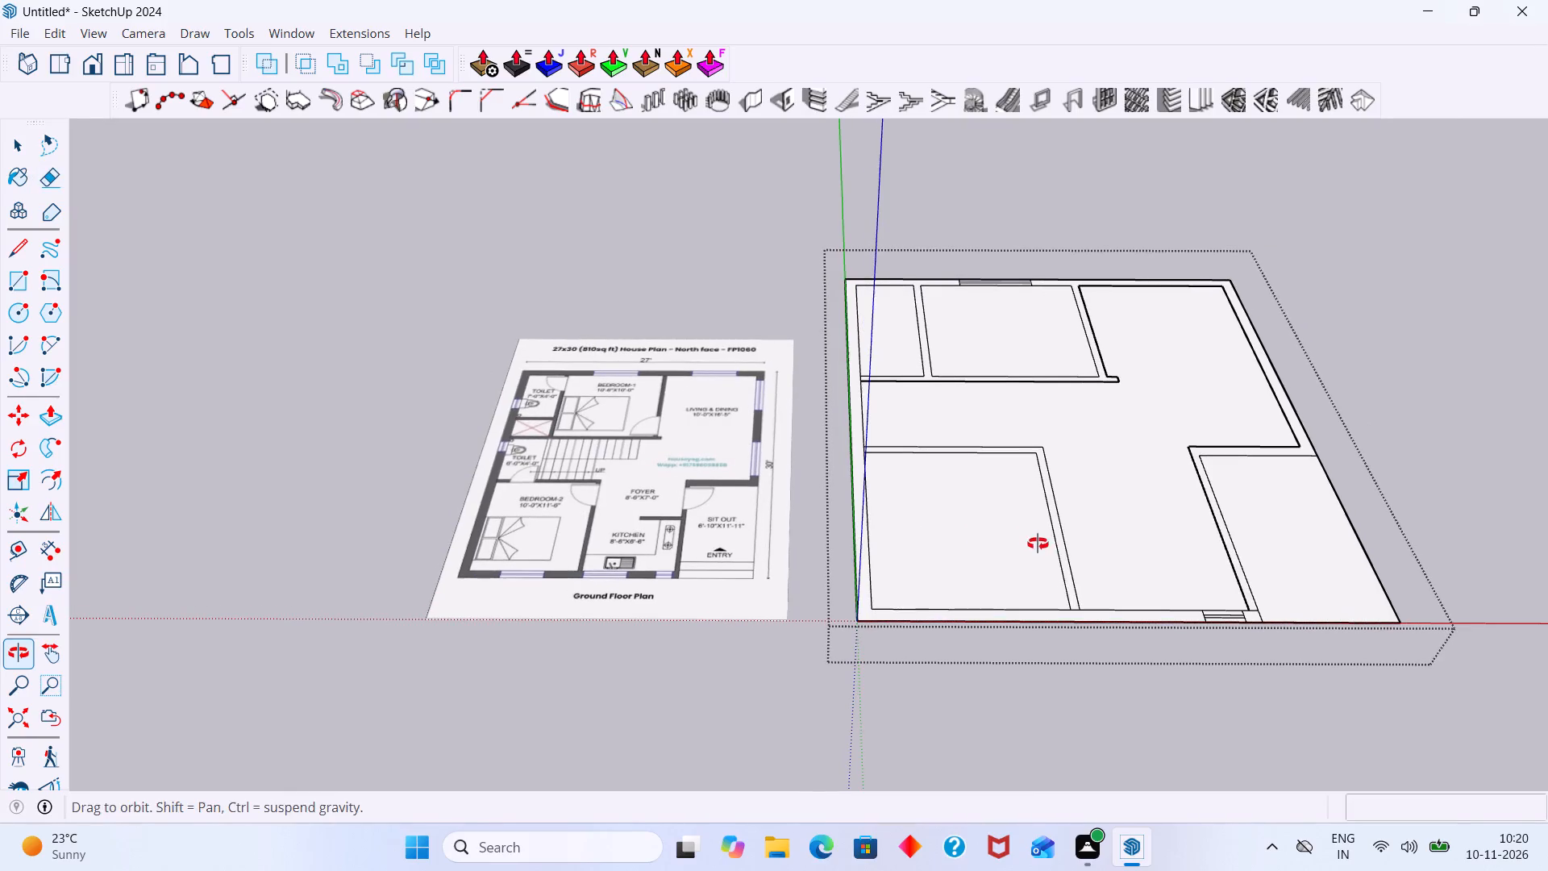
pyautogui.moveTo(1038, 544); pyautogui.dragTo(1038, 544, button='middle')
pyautogui.press('space')
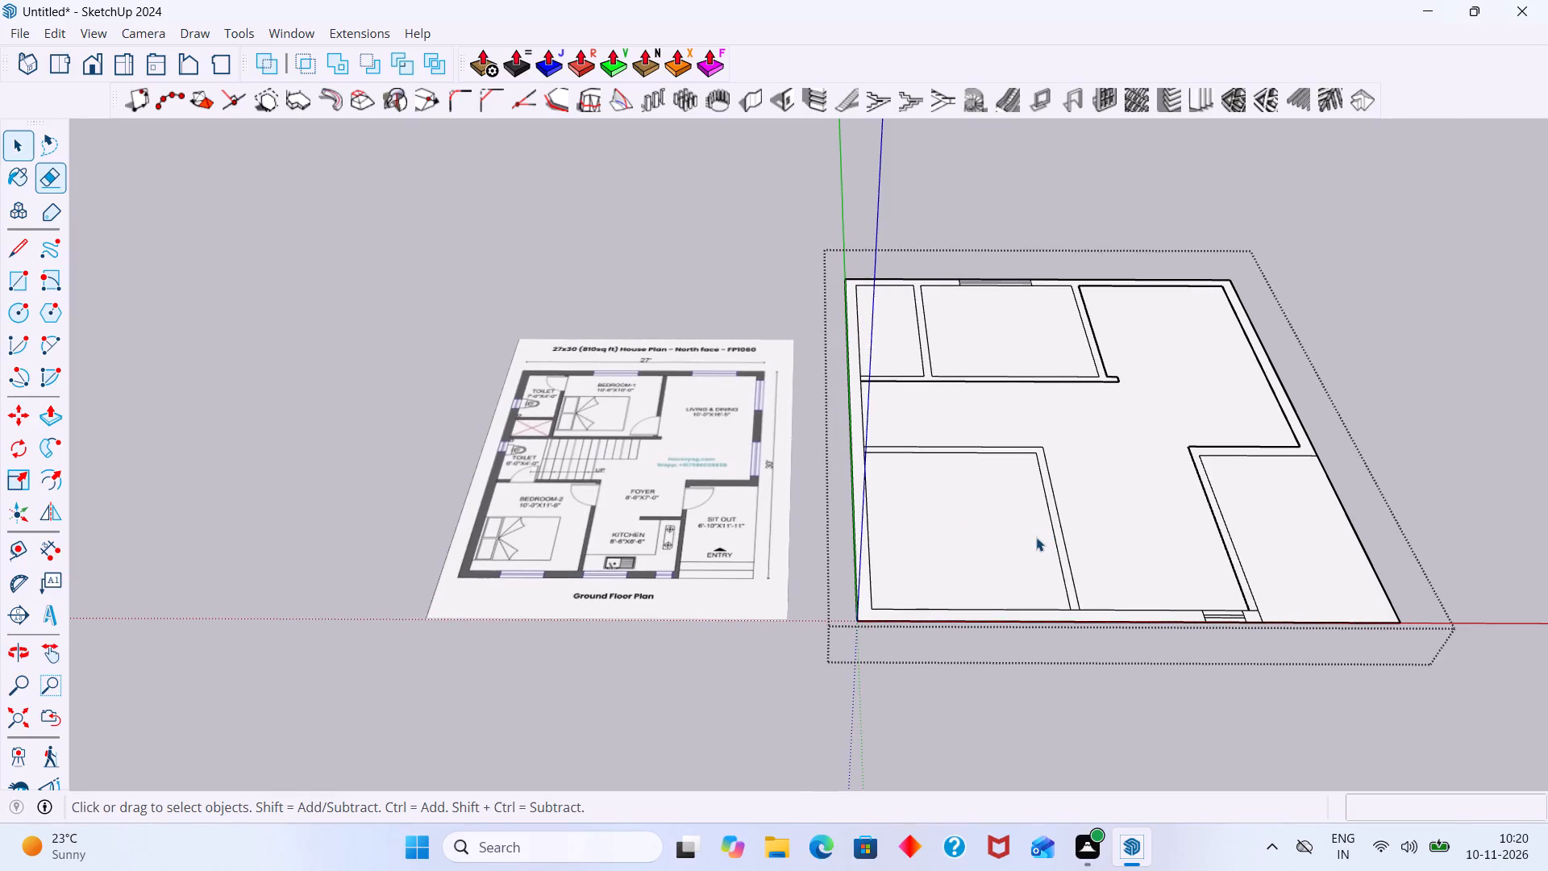
pyautogui.scroll(5, 1010, 528)
pyautogui.scroll(-5, 1005, 523)
pyautogui.moveTo(990, 531); pyautogui.dragTo(989, 531, button='middle')
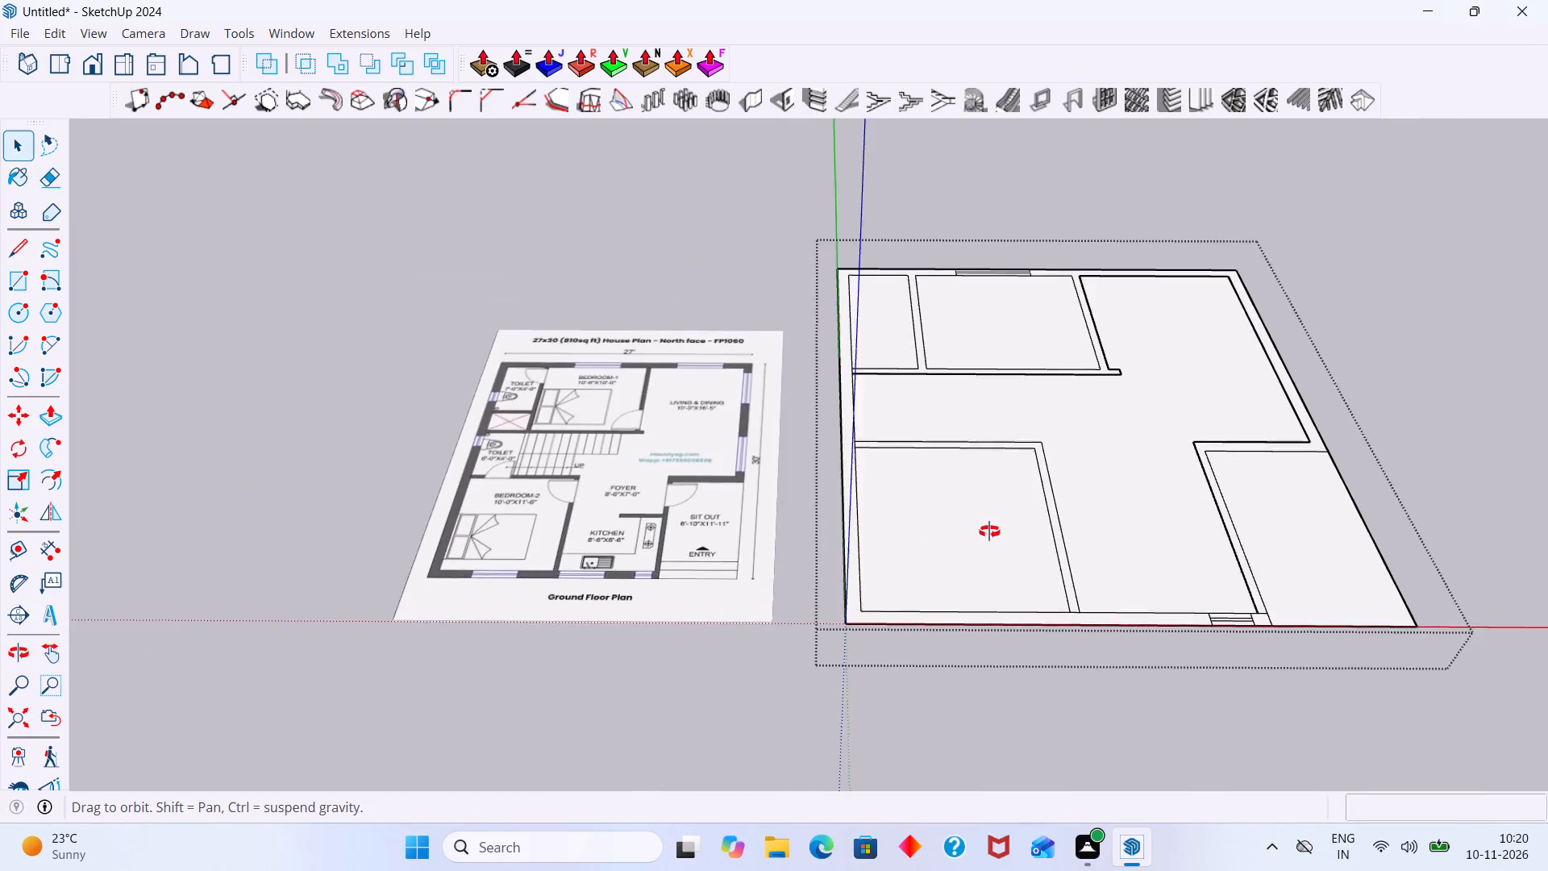
pyautogui.moveTo(989, 531); pyautogui.dragTo(1017, 541, button='middle')
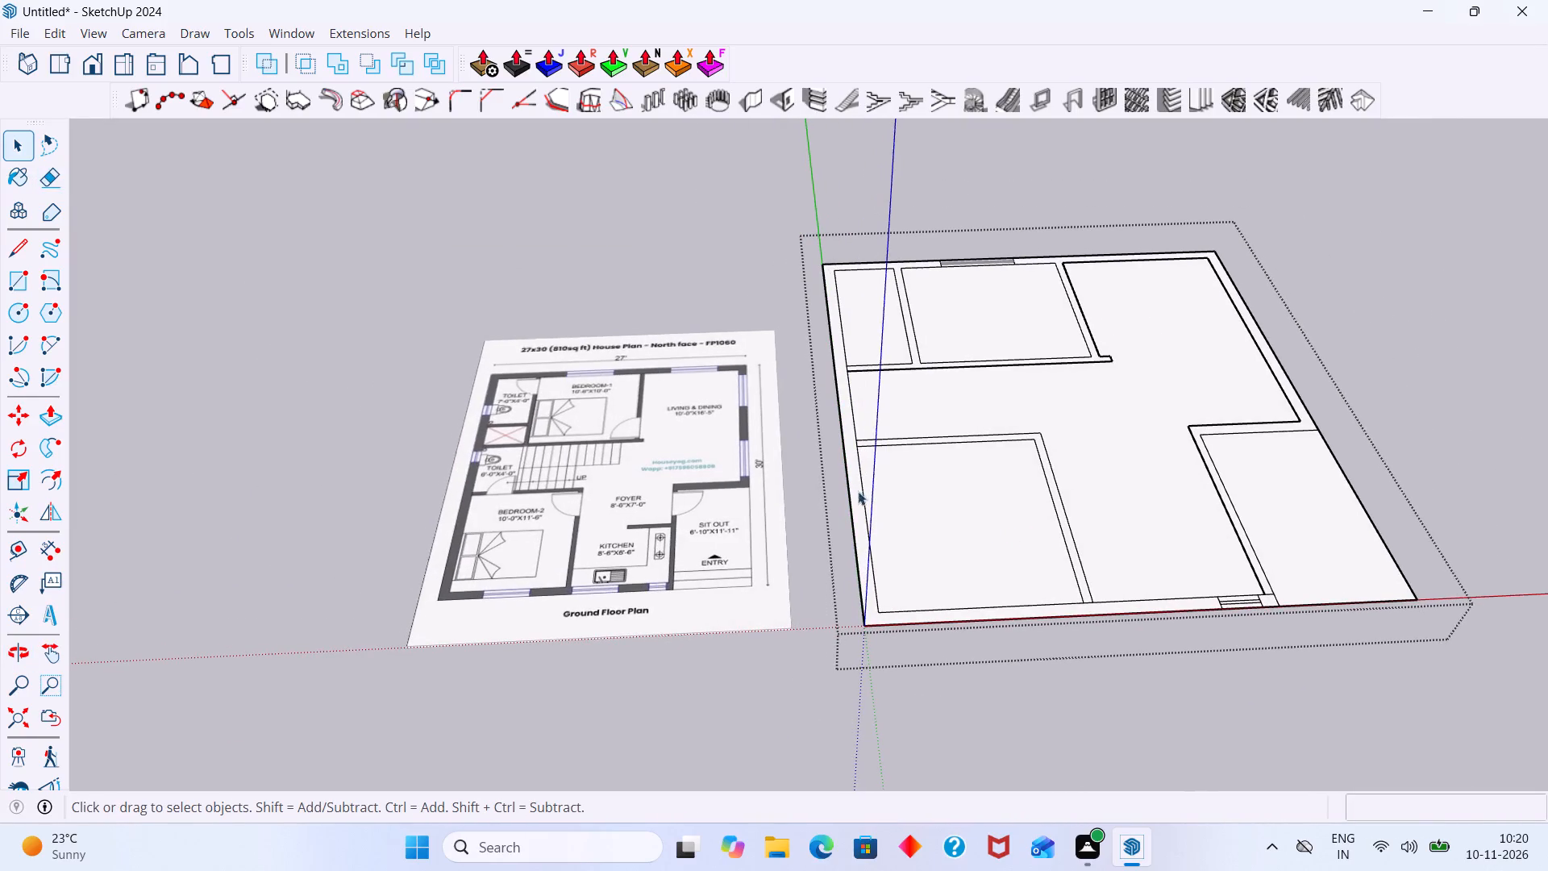
pyautogui.scroll(6, 827, 451)
pyautogui.scroll(-3, 933, 417)
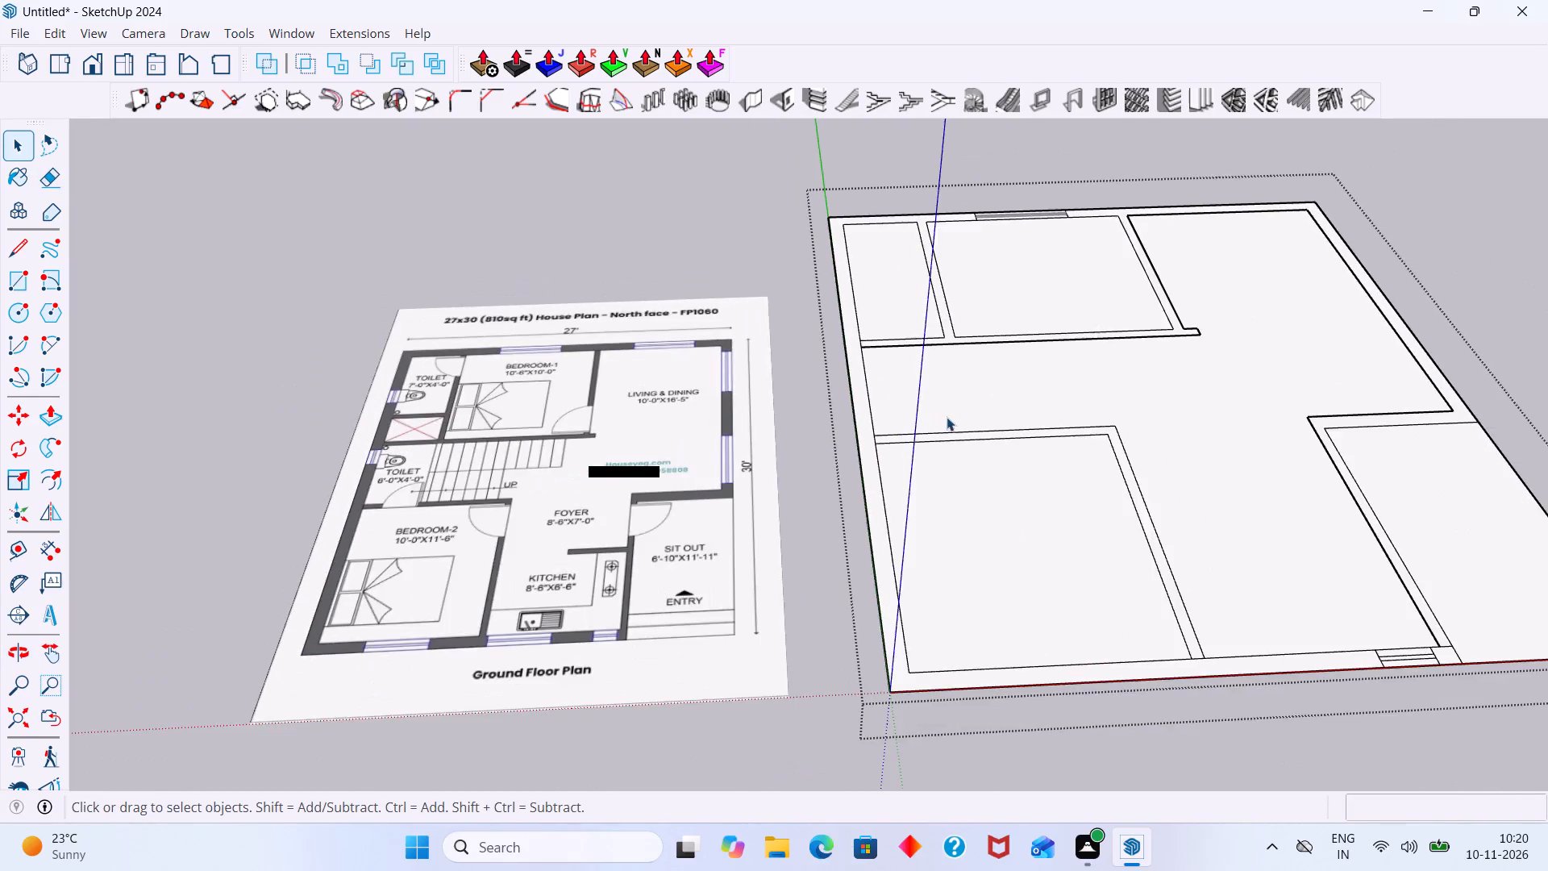
pyautogui.scroll(-2, 975, 451)
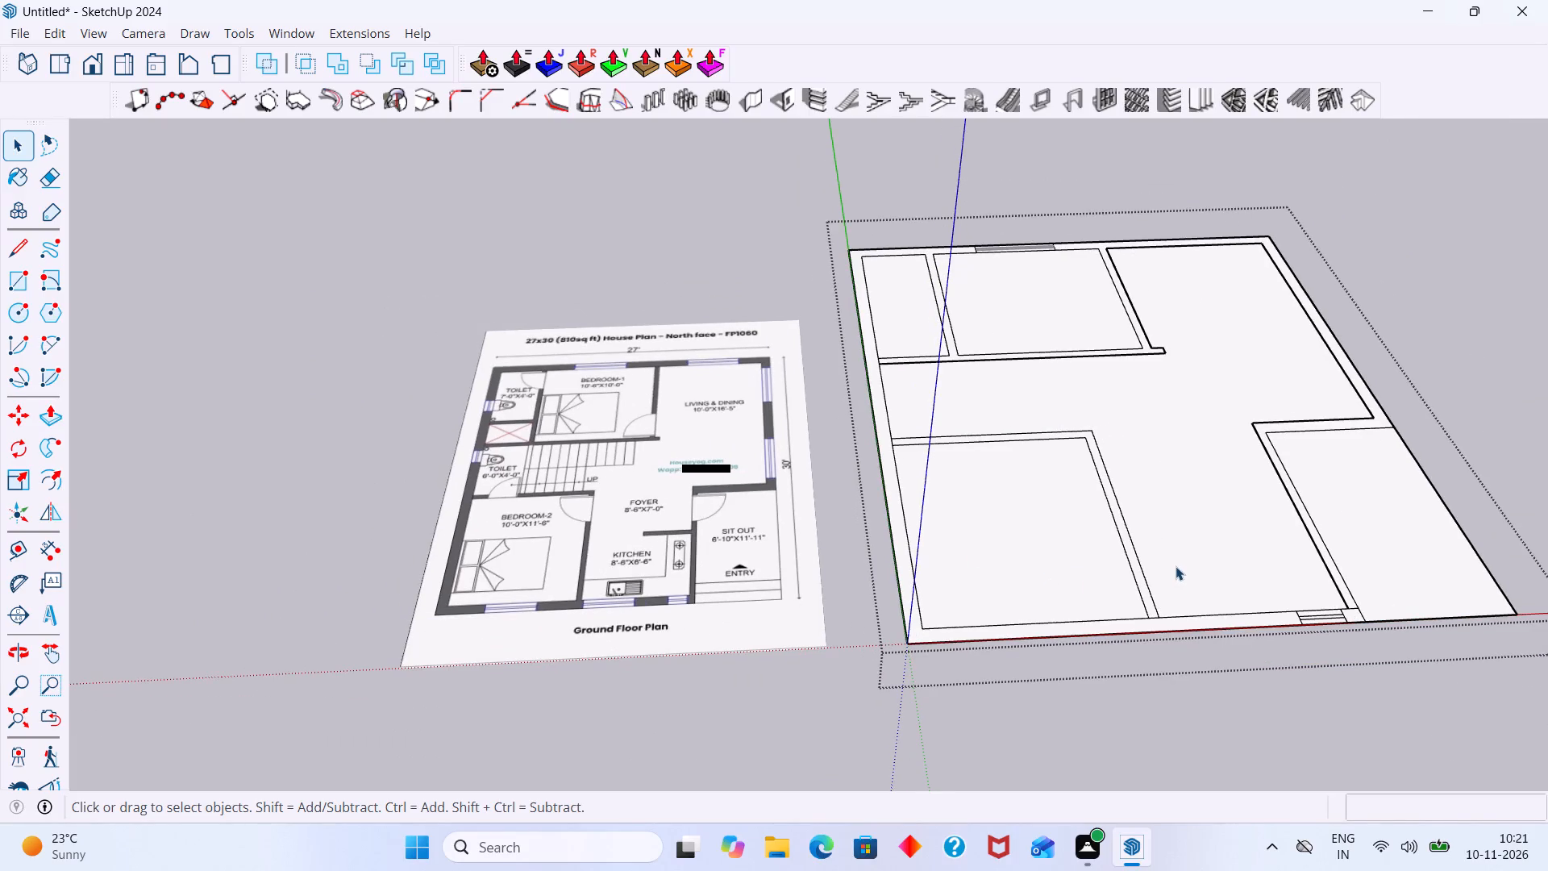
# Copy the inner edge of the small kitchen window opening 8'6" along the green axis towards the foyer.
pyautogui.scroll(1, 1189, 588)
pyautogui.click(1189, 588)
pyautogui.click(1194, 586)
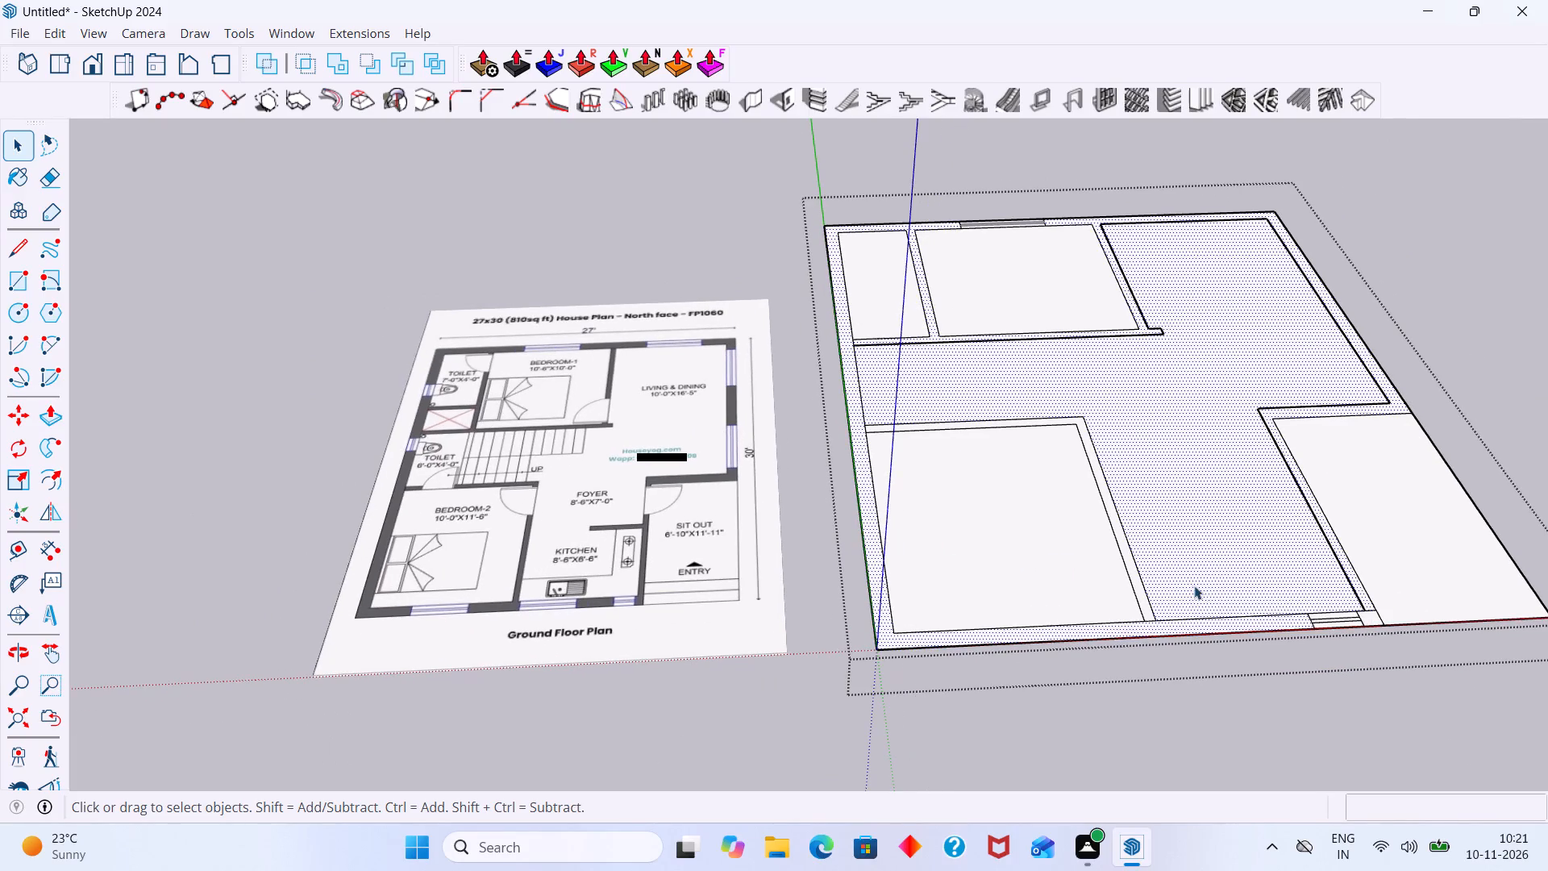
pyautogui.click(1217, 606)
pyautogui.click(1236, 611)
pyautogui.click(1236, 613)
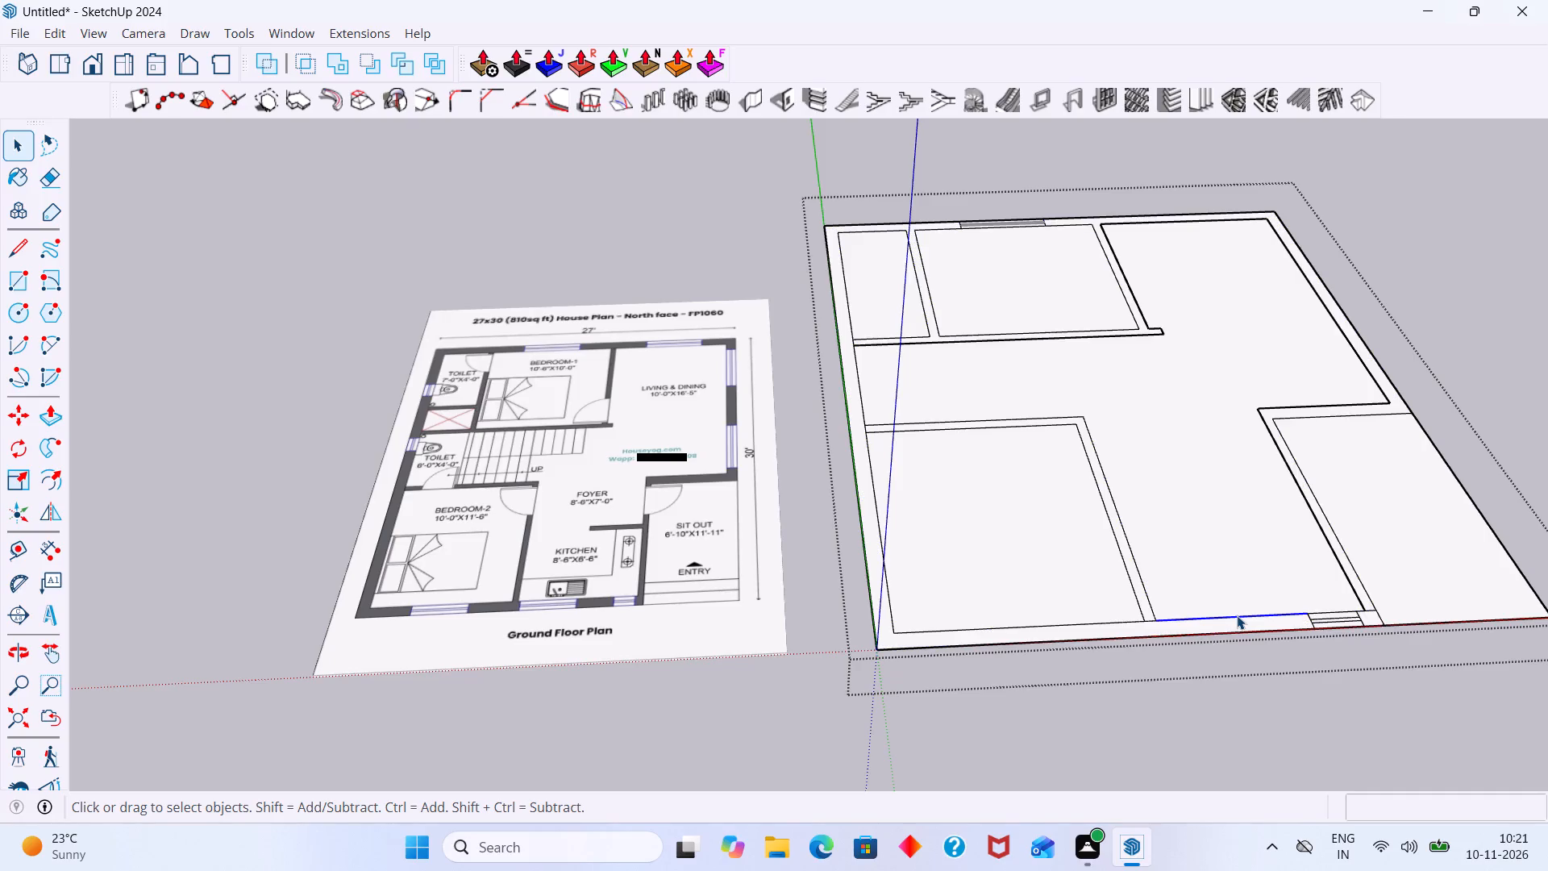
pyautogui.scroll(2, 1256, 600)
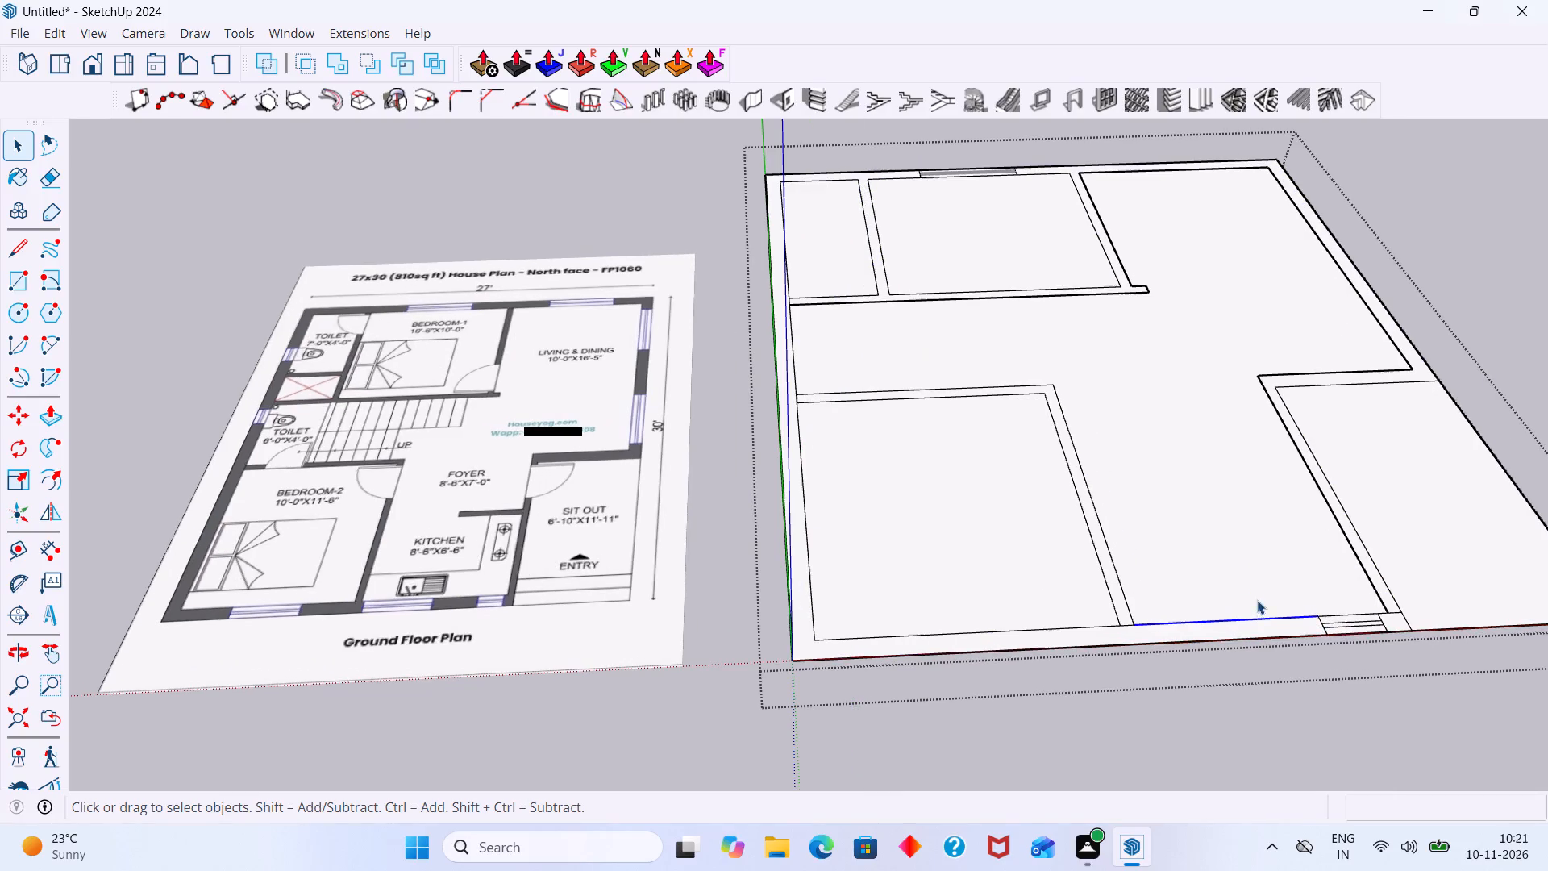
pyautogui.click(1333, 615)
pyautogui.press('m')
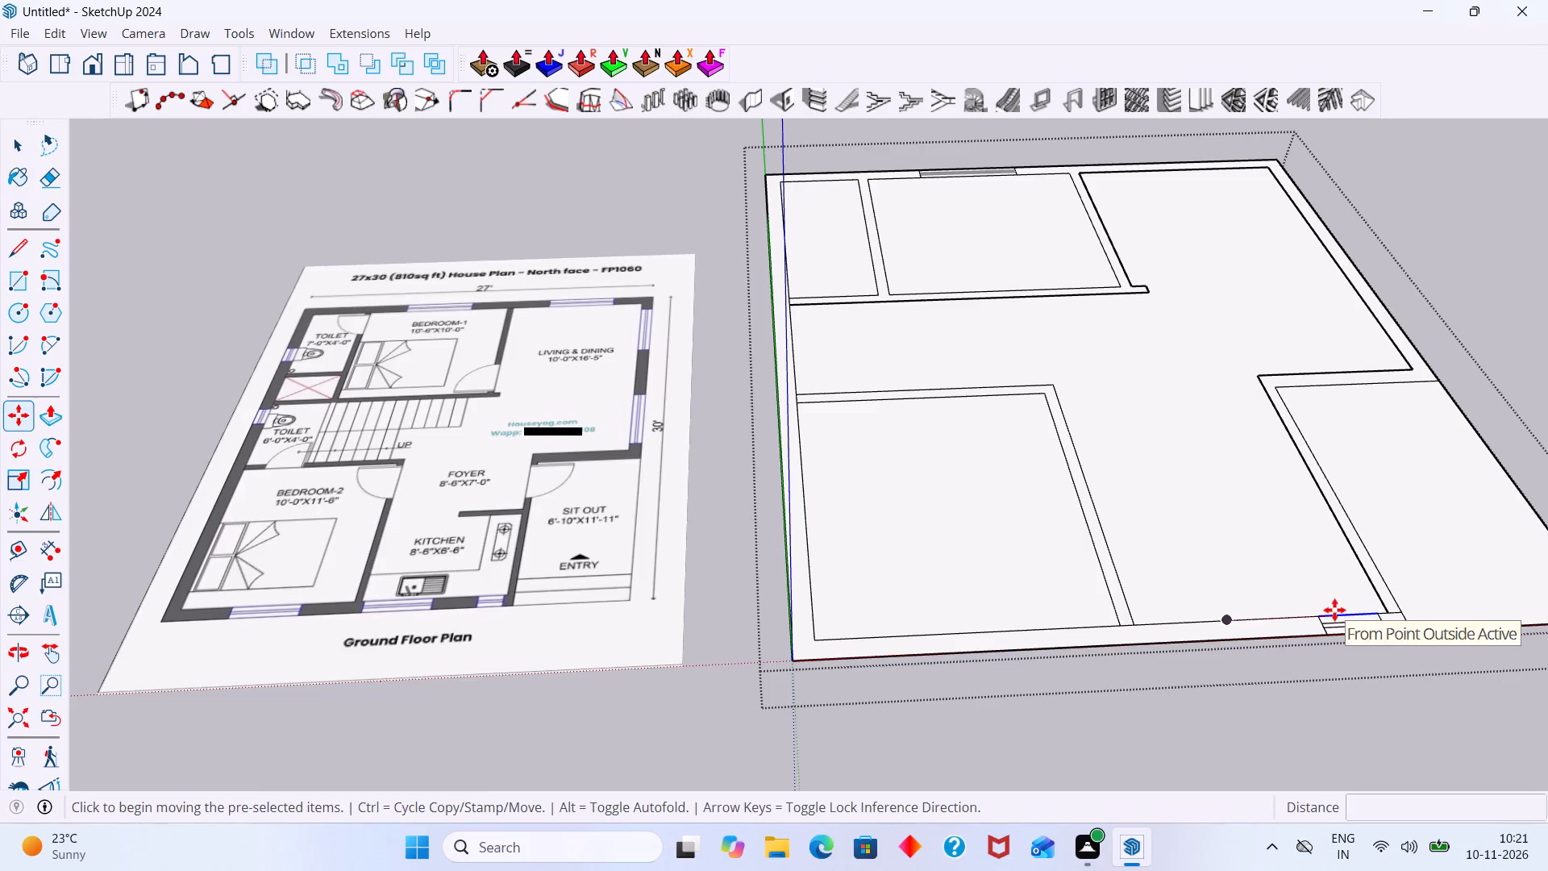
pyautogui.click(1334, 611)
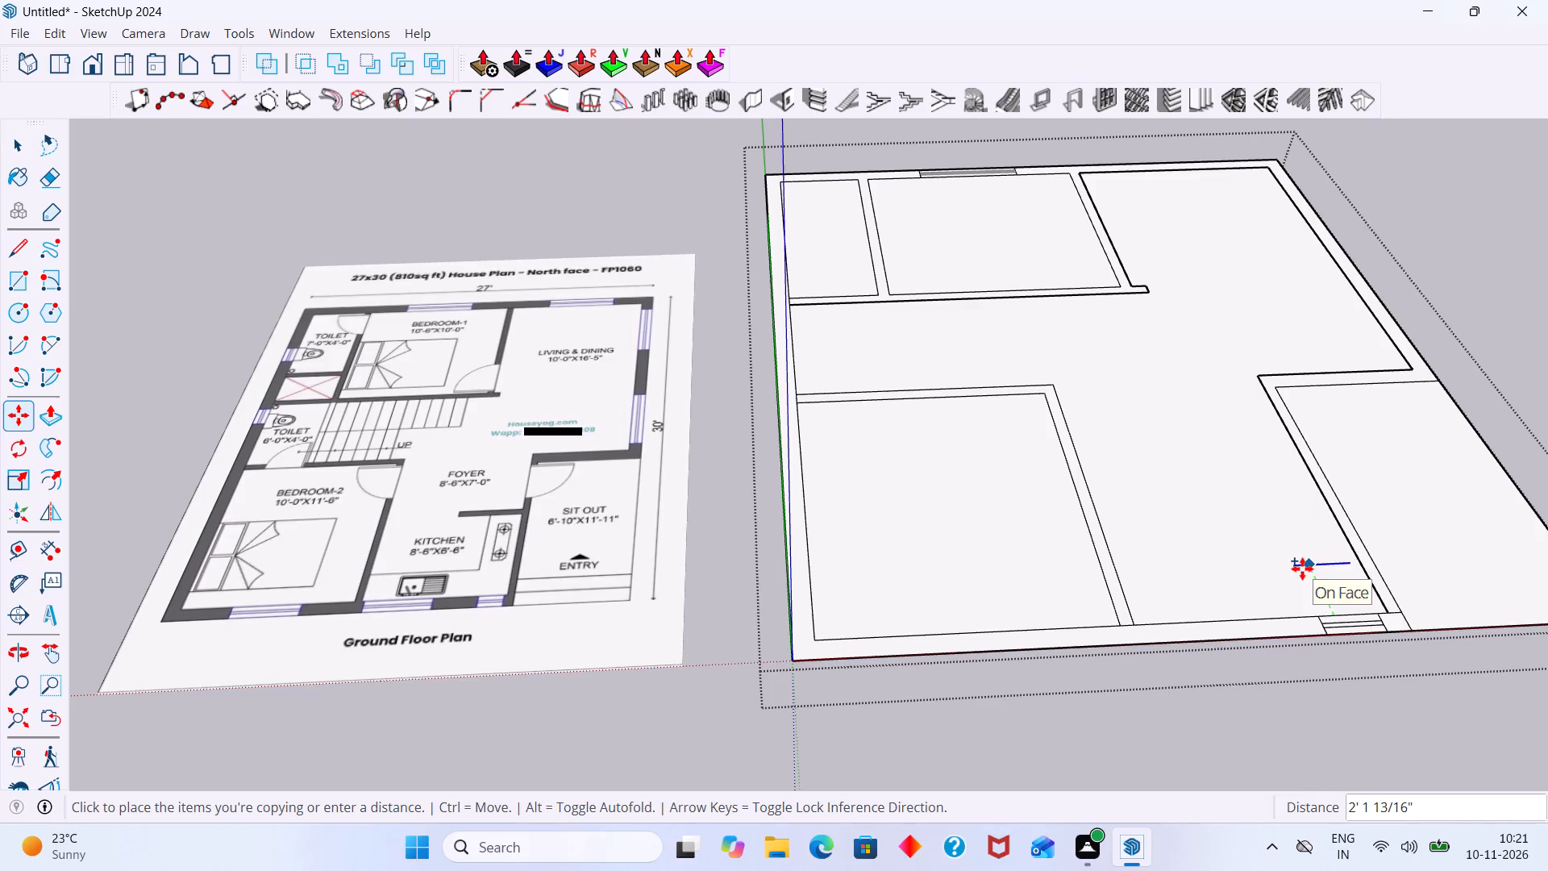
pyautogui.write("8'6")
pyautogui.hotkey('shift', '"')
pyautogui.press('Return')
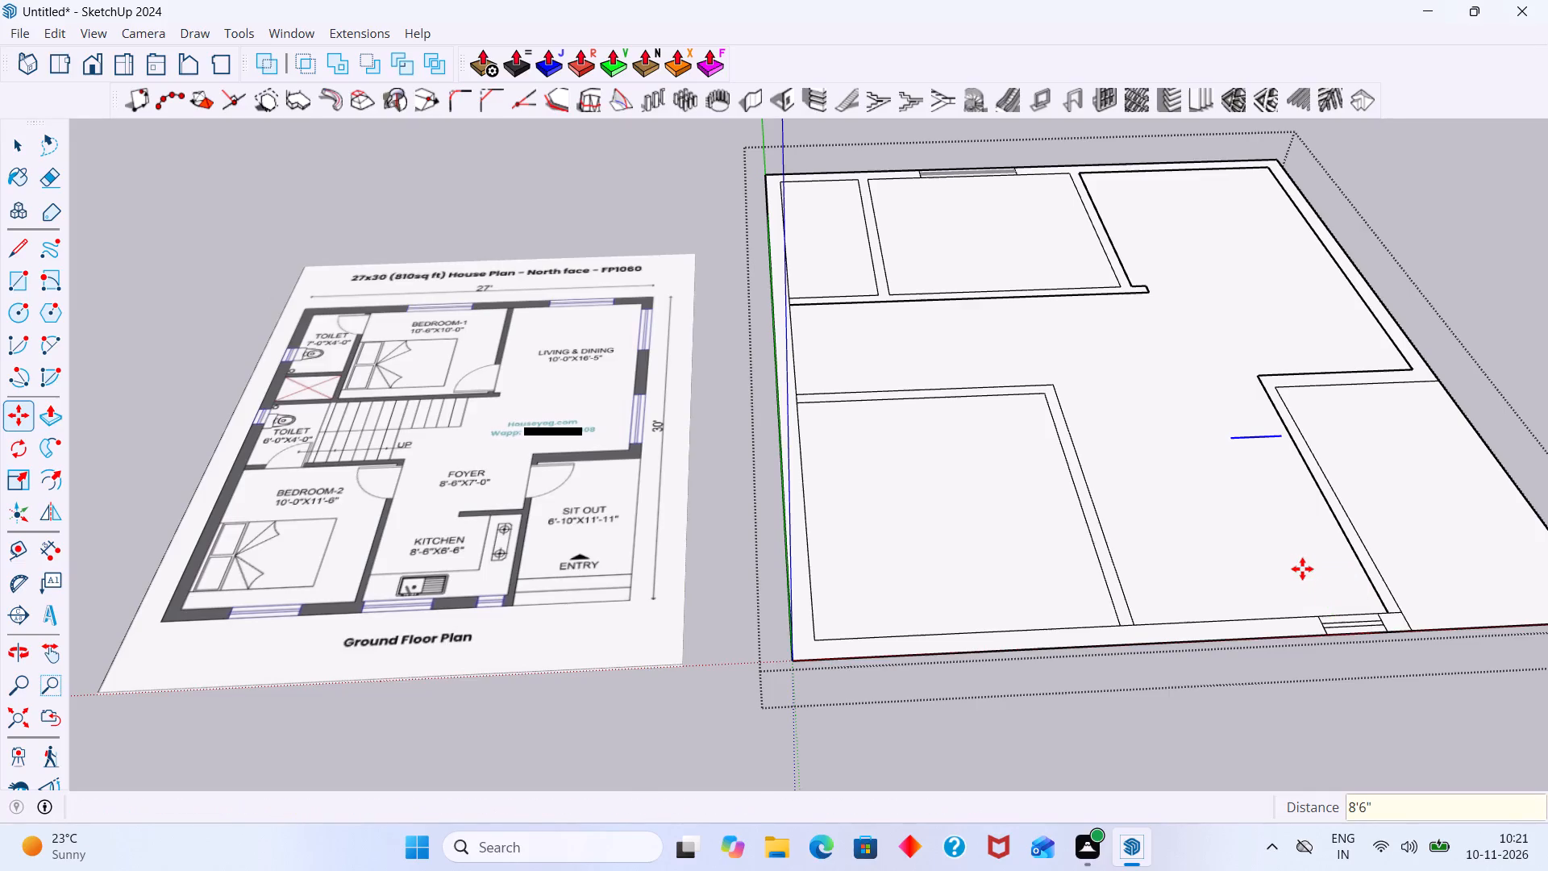
# Compare the copied line's position with the kitchen and foyer partition on the reference plan.
pyautogui.moveTo(538, 503); pyautogui.dragTo(750, 517, button='middle')
pyautogui.scroll(2, 668, 590)
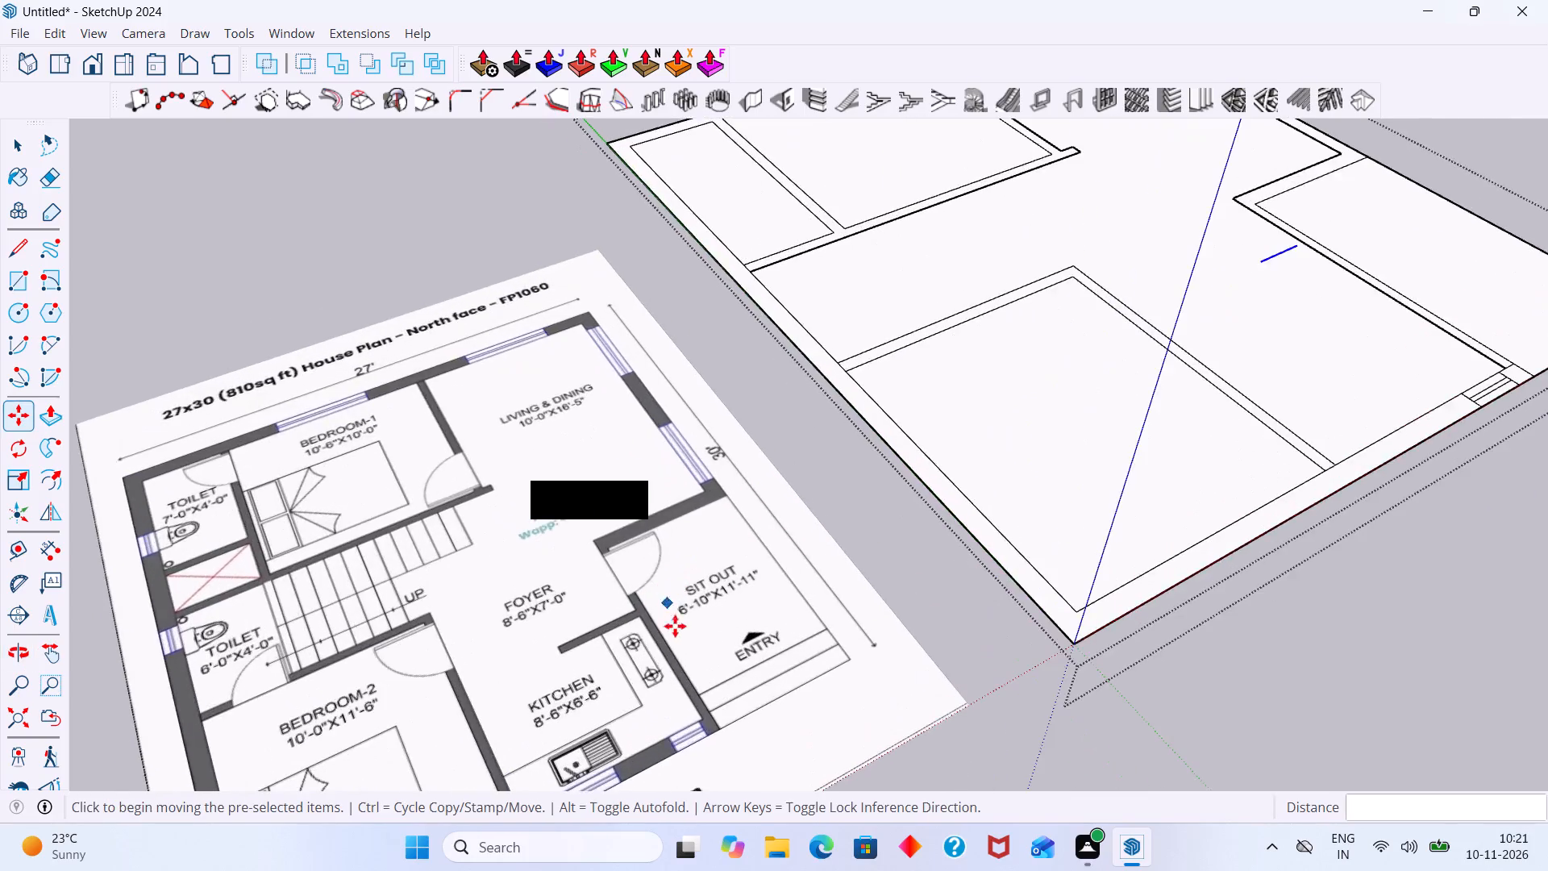
pyautogui.moveTo(678, 630); pyautogui.dragTo(473, 581, button='middle')
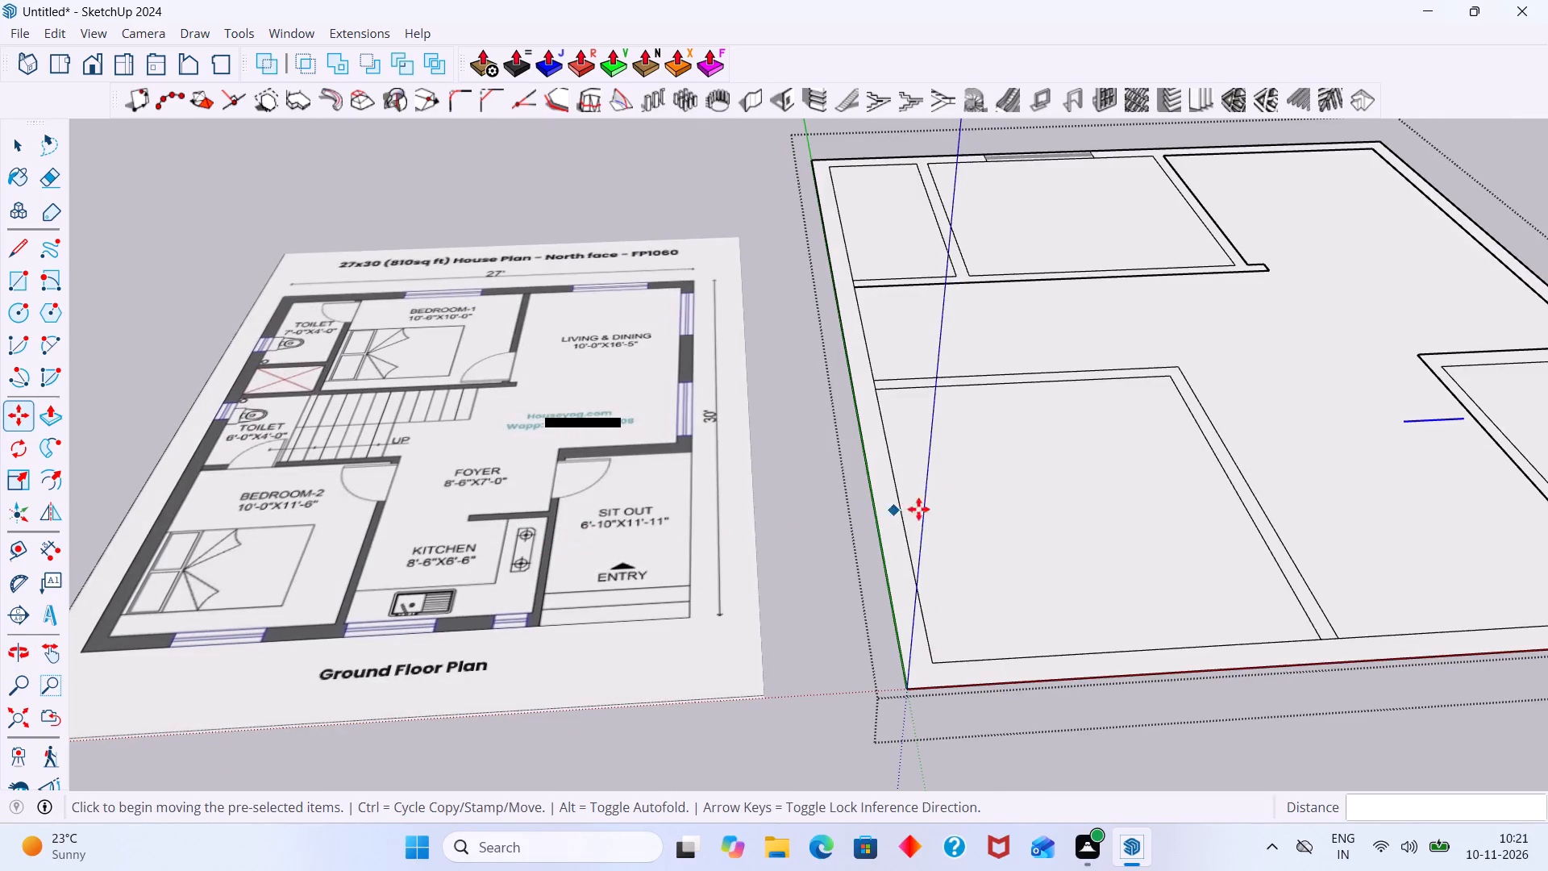
pyautogui.scroll(2, 1468, 394)
pyautogui.scroll(-2, 1470, 409)
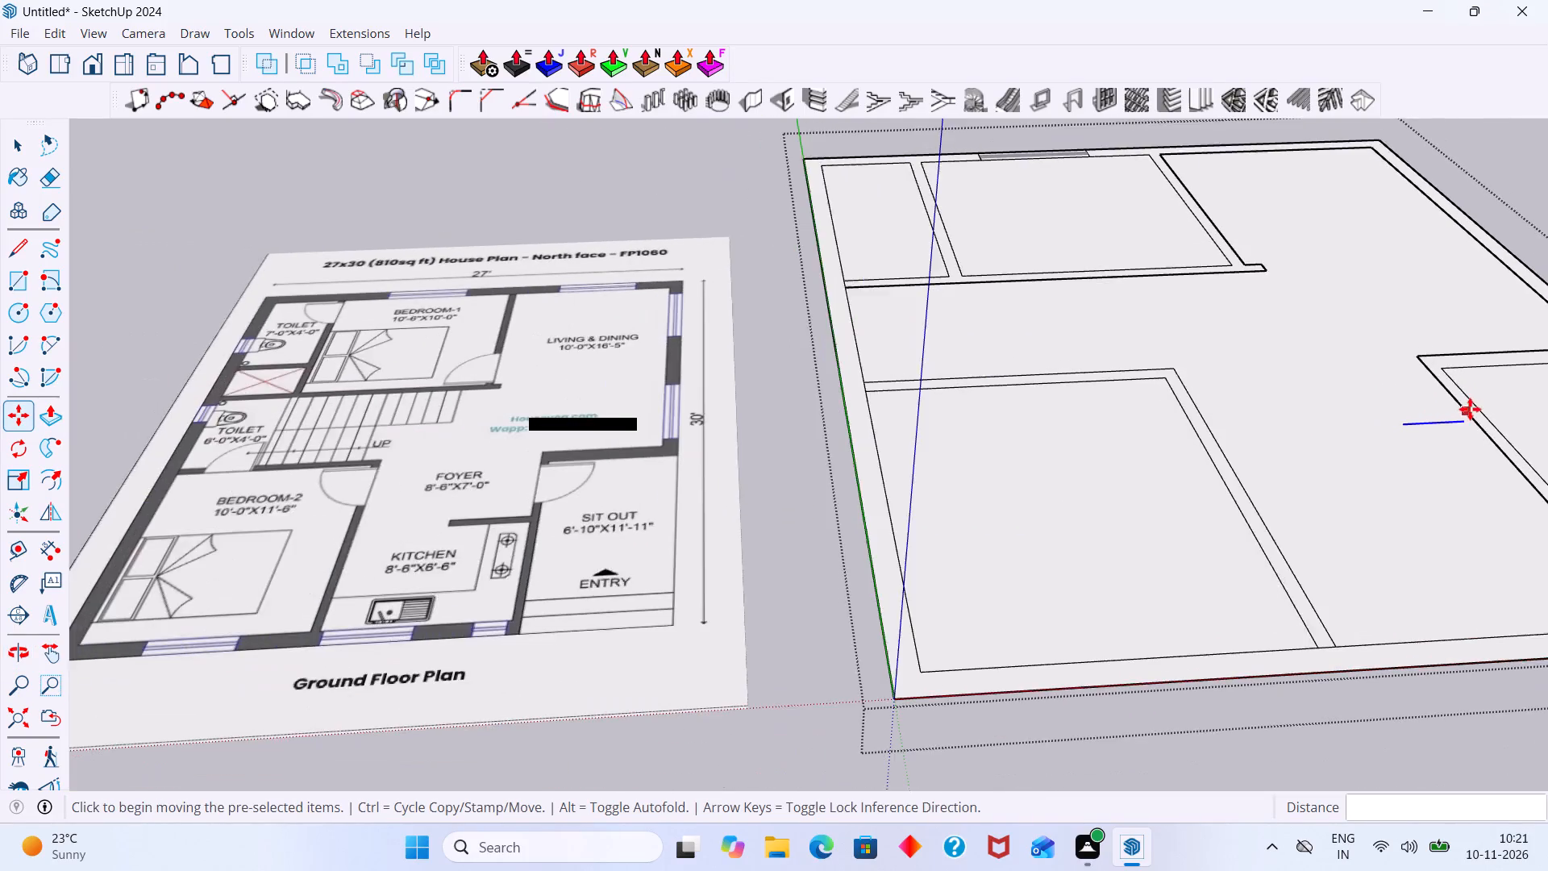
pyautogui.scroll(-3, 1470, 409)
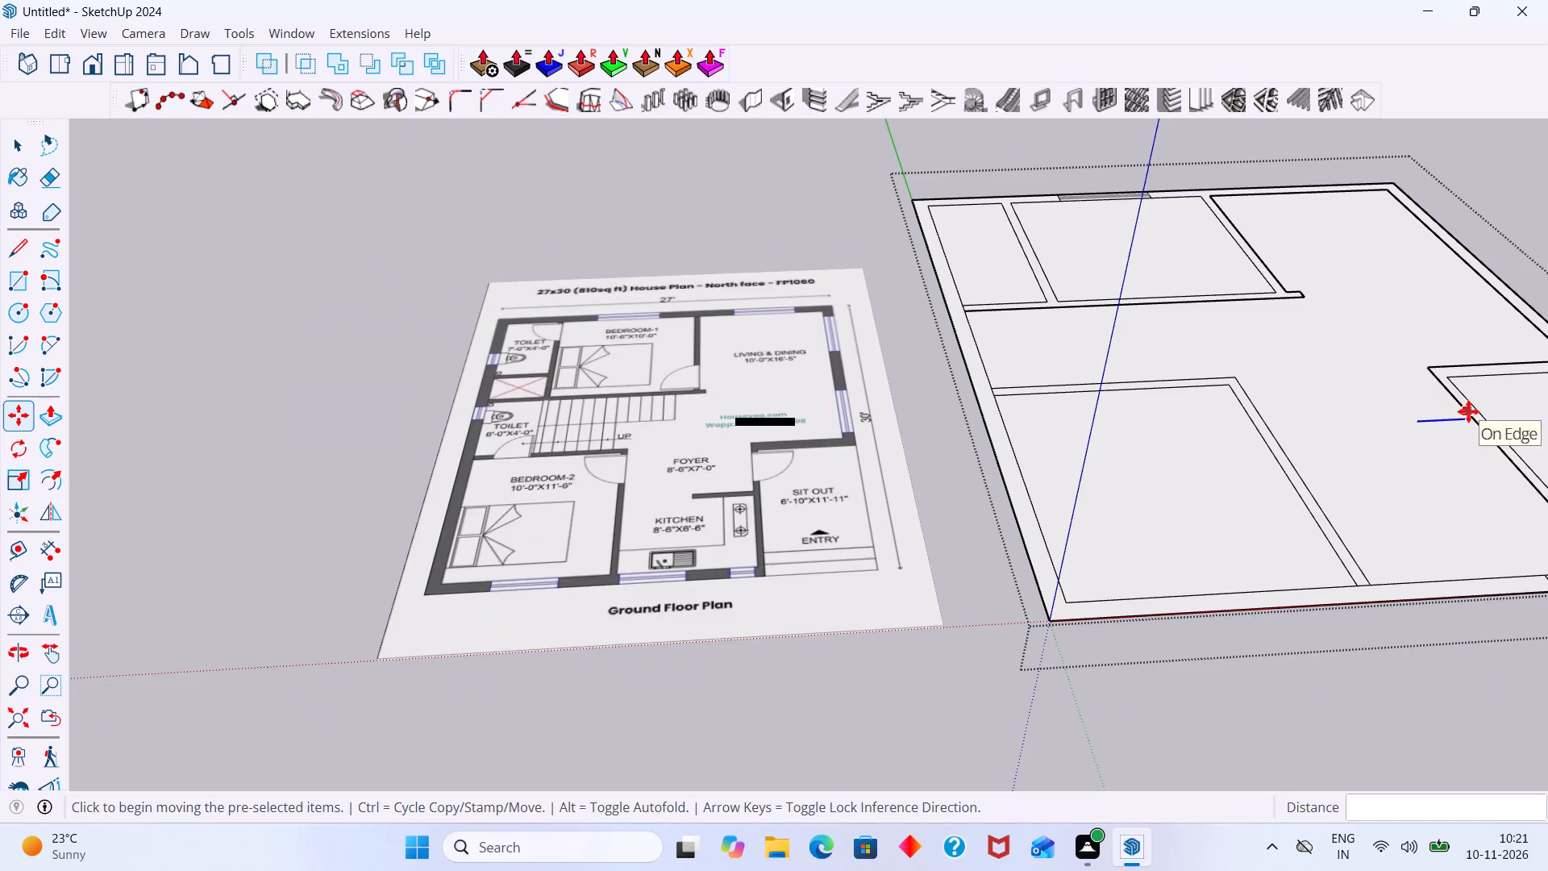
pyautogui.scroll(-3, 1421, 402)
pyautogui.moveTo(1390, 405); pyautogui.dragTo(1250, 403, button='middle')
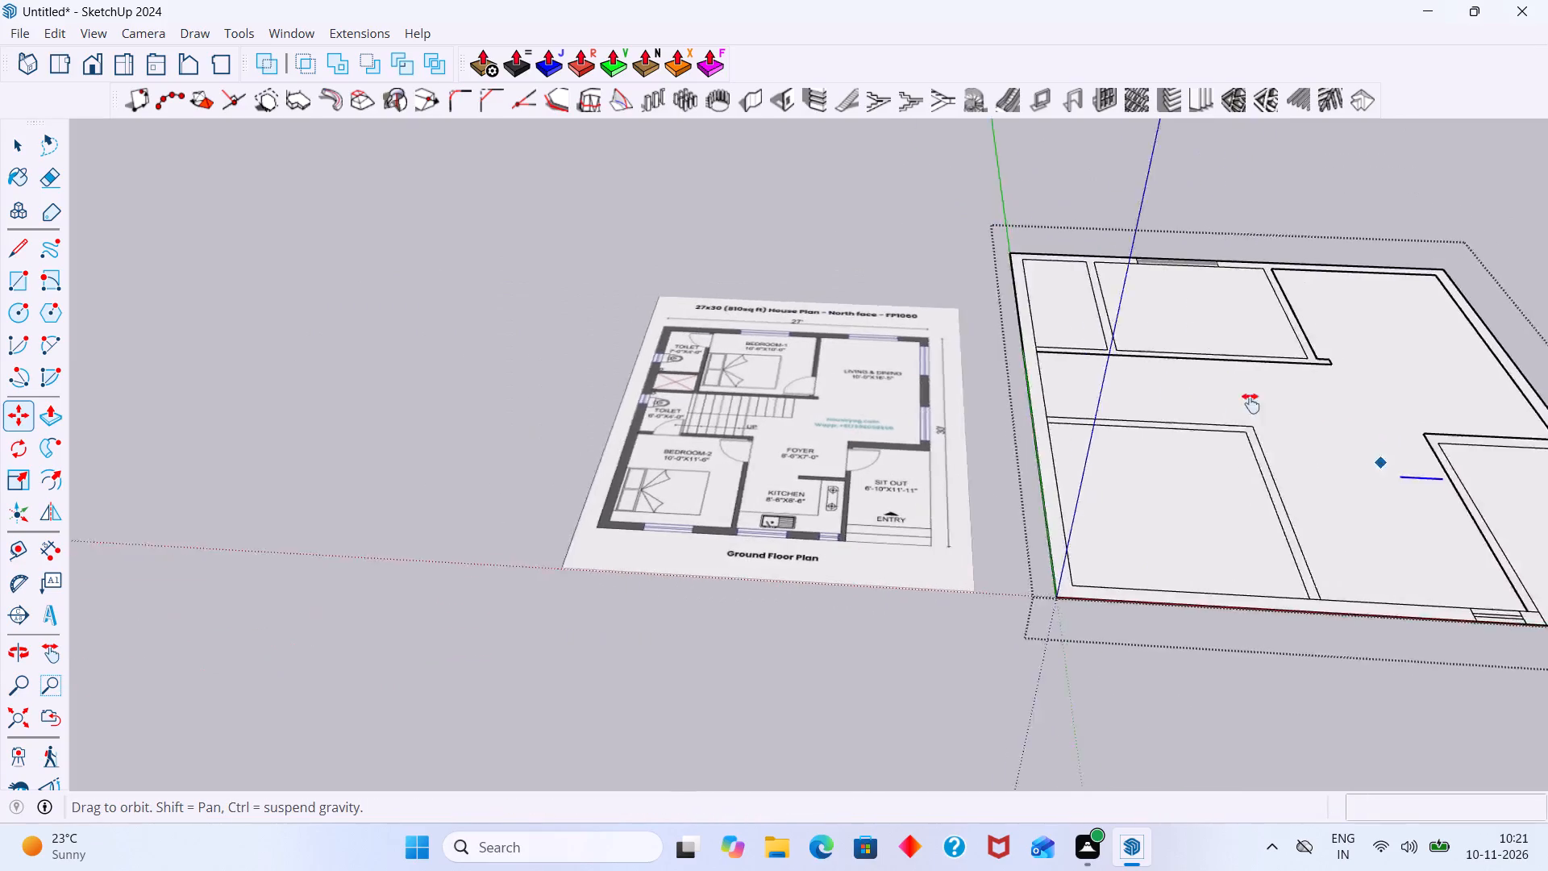
pyautogui.moveTo(1250, 403); pyautogui.dragTo(1134, 403, button='middle')
pyautogui.scroll(-3, 1311, 427)
pyautogui.moveTo(1328, 460); pyautogui.dragTo(1400, 464, button='middle')
pyautogui.scroll(5, 1286, 428)
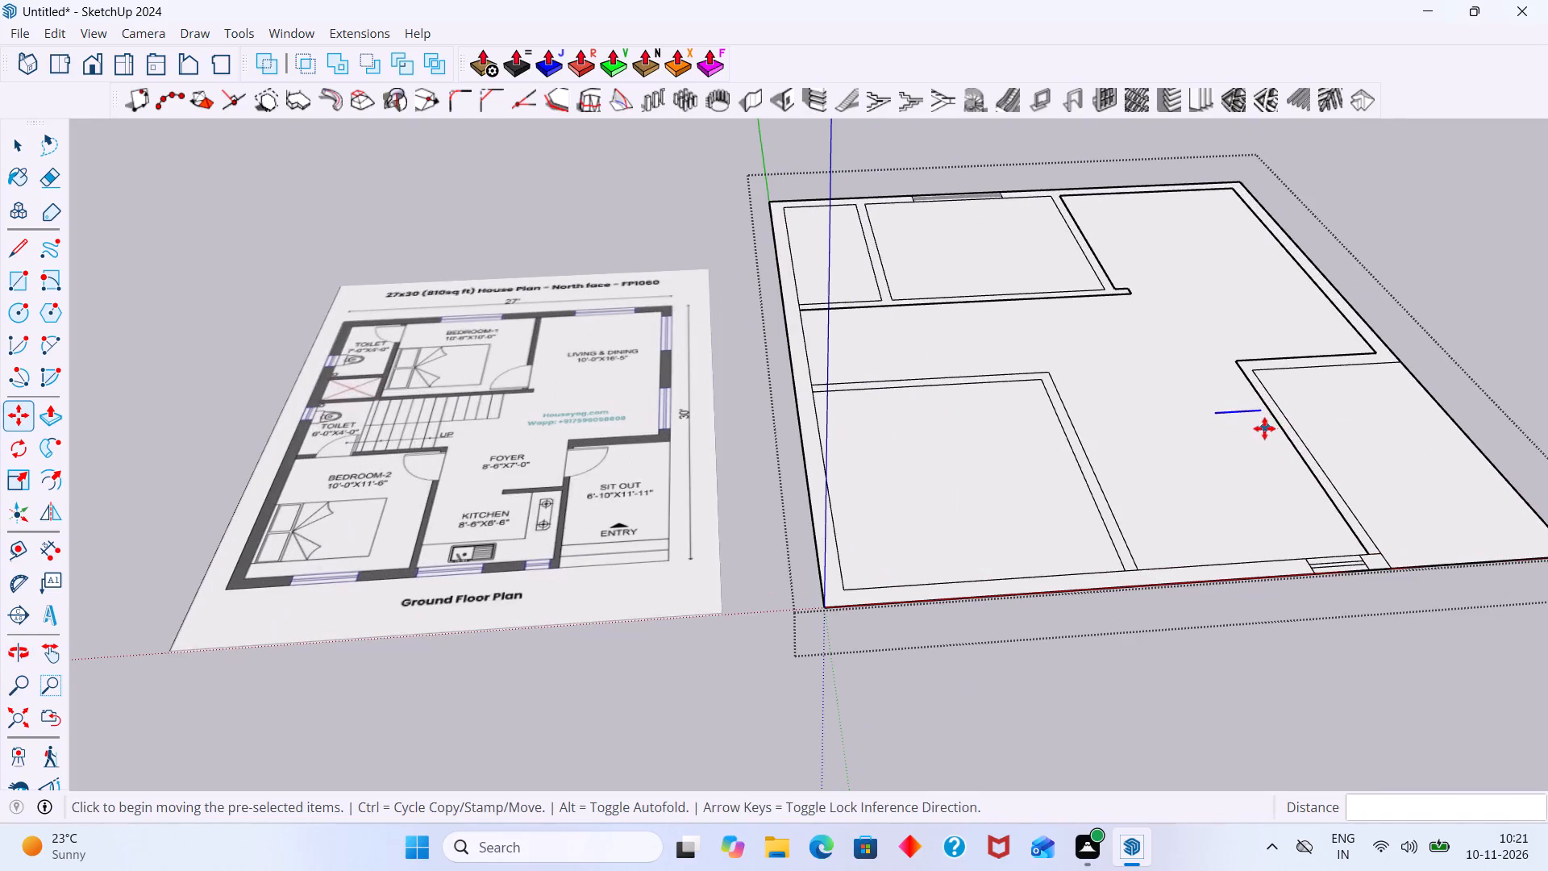
pyautogui.scroll(1, 1257, 428)
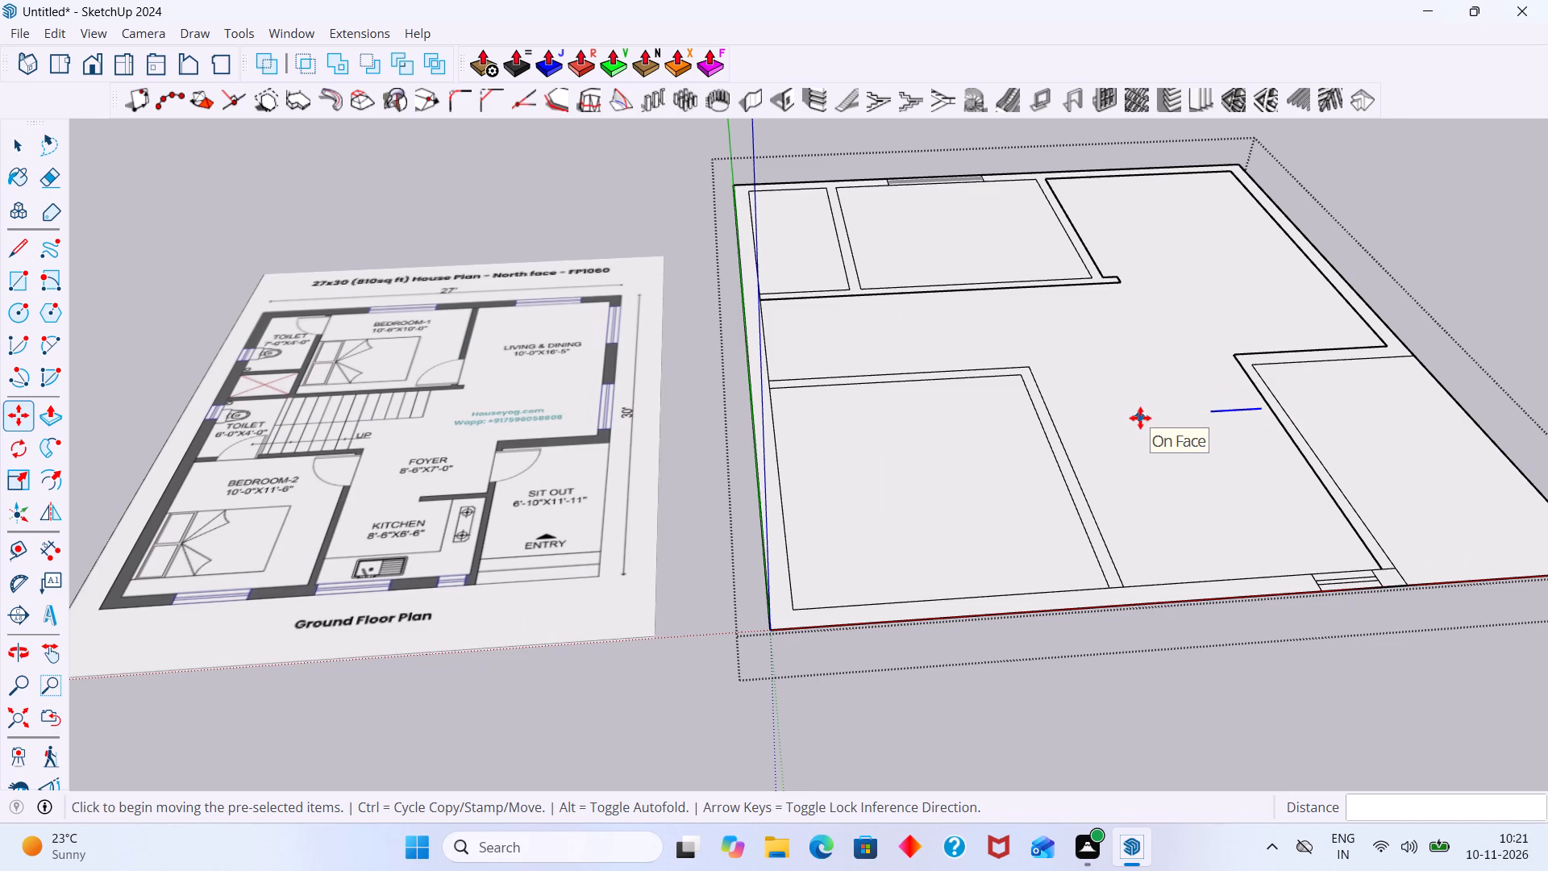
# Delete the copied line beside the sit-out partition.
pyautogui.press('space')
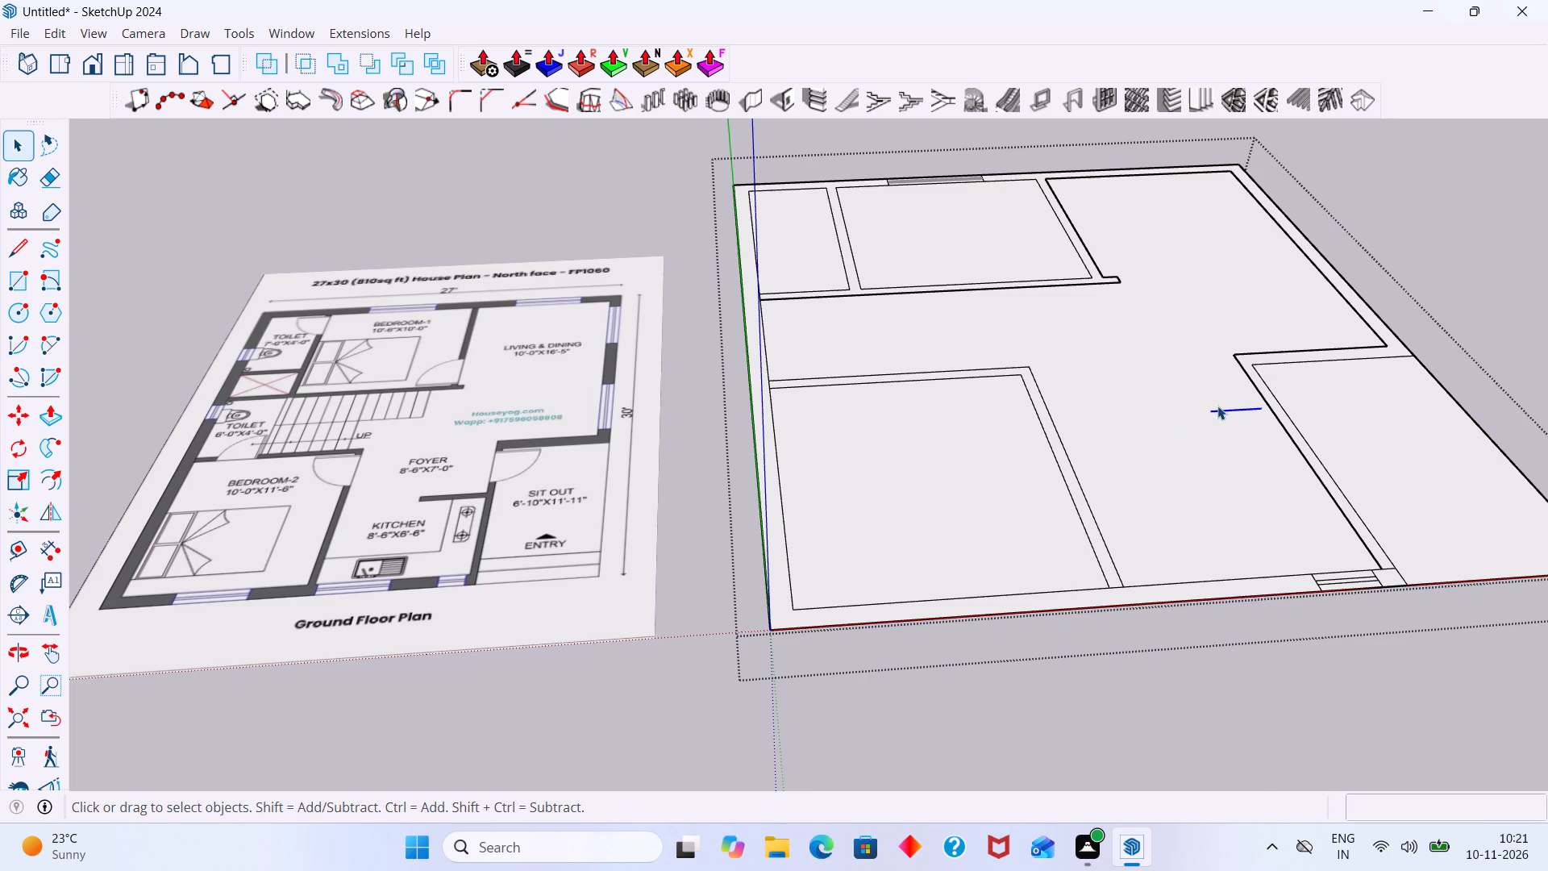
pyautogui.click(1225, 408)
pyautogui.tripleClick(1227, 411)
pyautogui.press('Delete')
# Outside the plan group, draw a line about 5 1/2" long across the sit-out partition, just below its foyer corner.
pyautogui.scroll(-5, 1221, 410)
pyautogui.click(1413, 336)
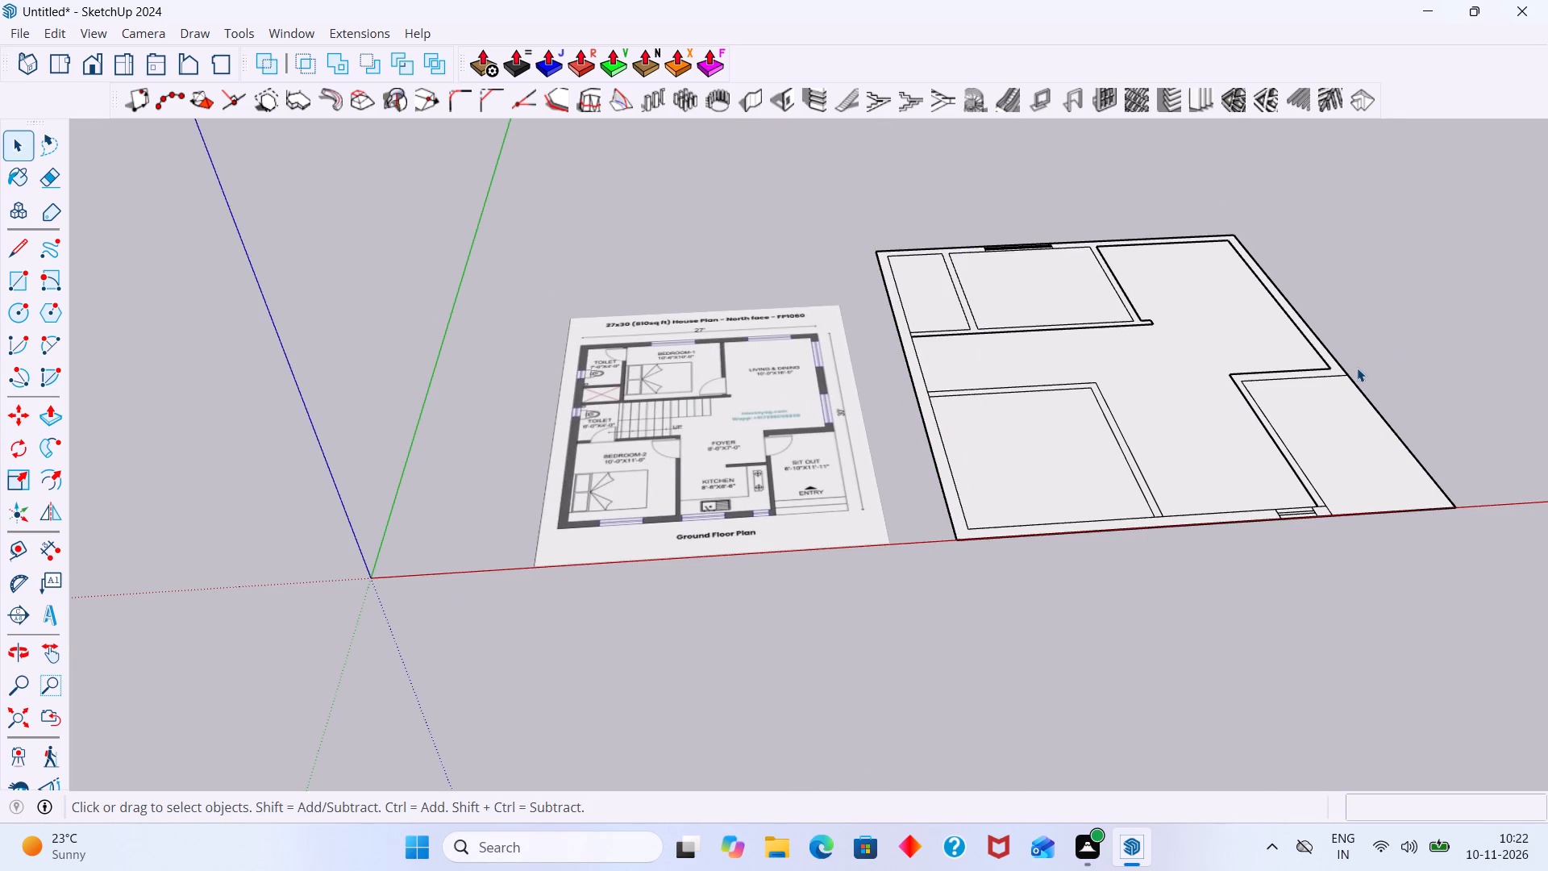
pyautogui.press('l')
pyautogui.moveTo(1152, 505); pyautogui.dragTo(1142, 552, button='middle')
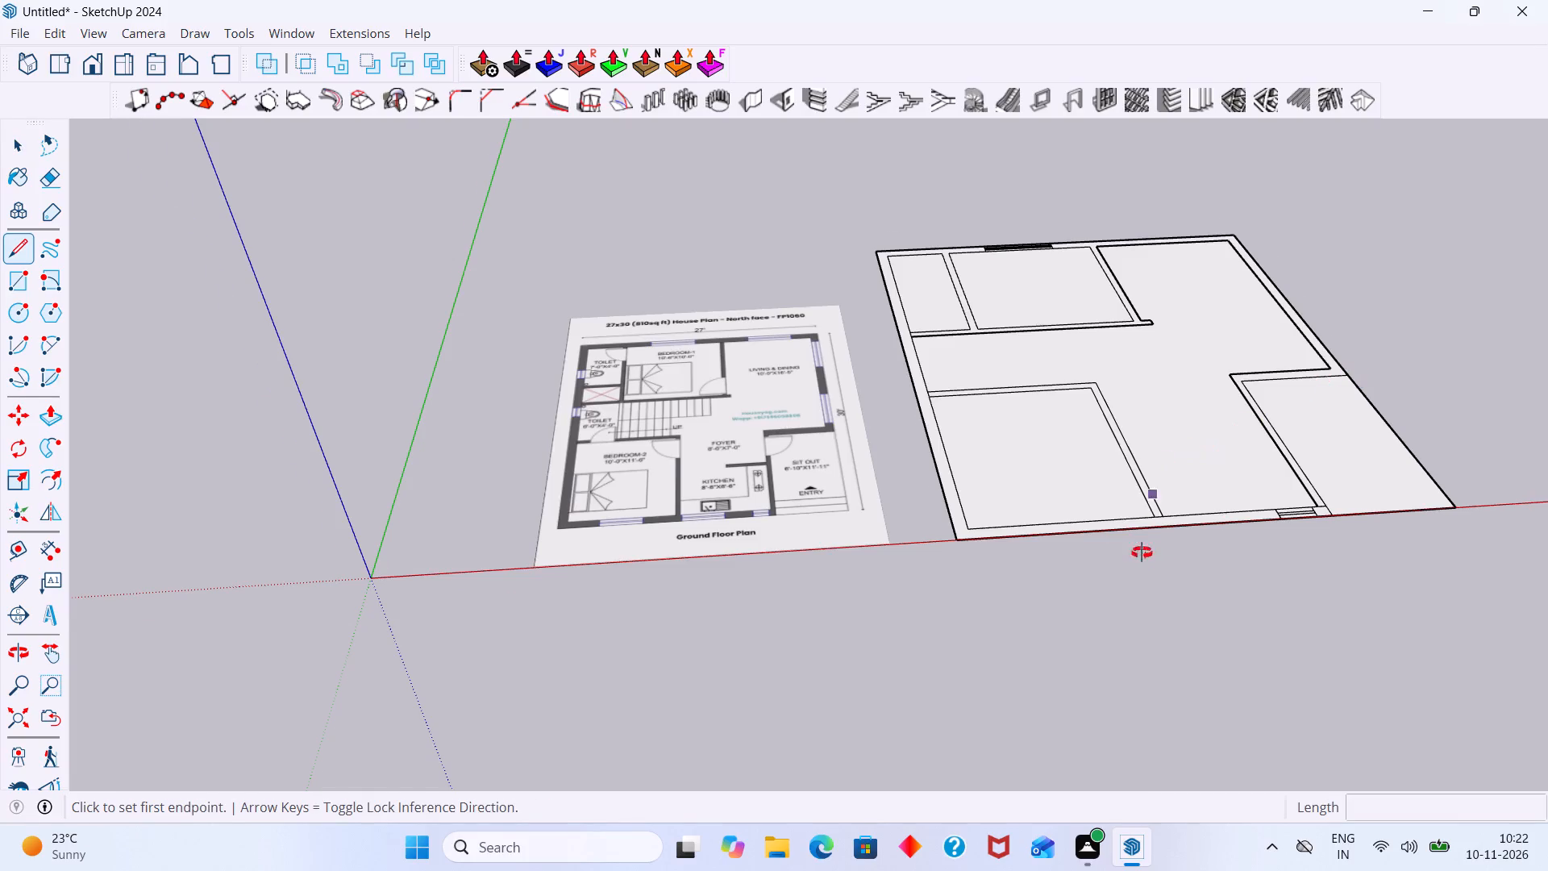
pyautogui.moveTo(1142, 552); pyautogui.dragTo(1129, 569, button='middle')
pyautogui.scroll(6, 762, 473)
pyautogui.scroll(-3, 1081, 495)
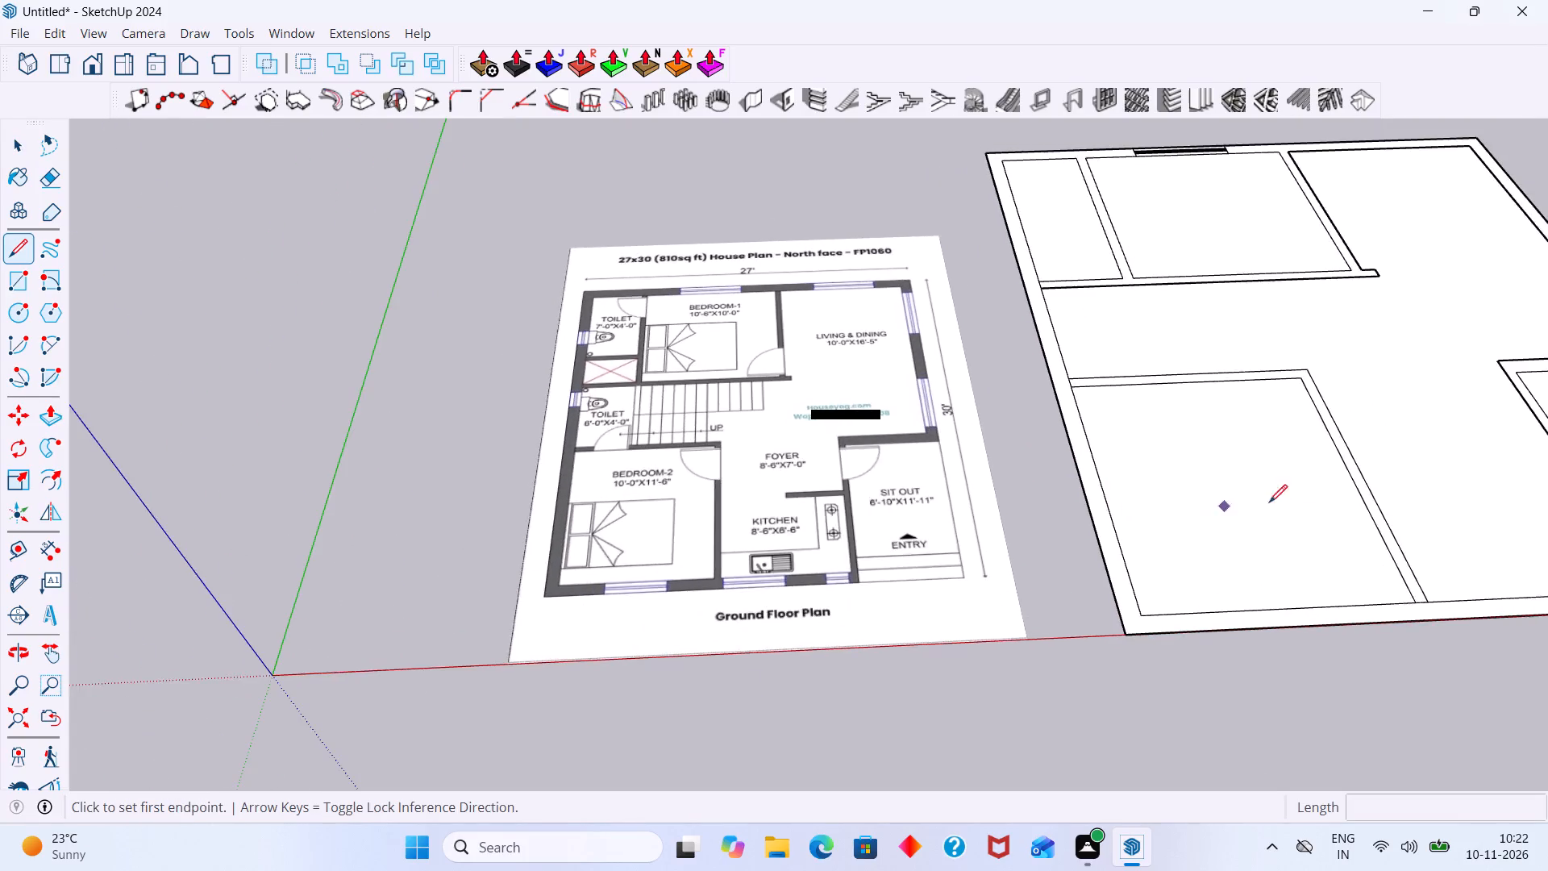
pyautogui.scroll(-2, 1317, 490)
pyautogui.keyDown('shift'); pyautogui.moveTo(1313, 491); pyautogui.dragTo(1000, 498, button='middle'); pyautogui.keyUp('shift')
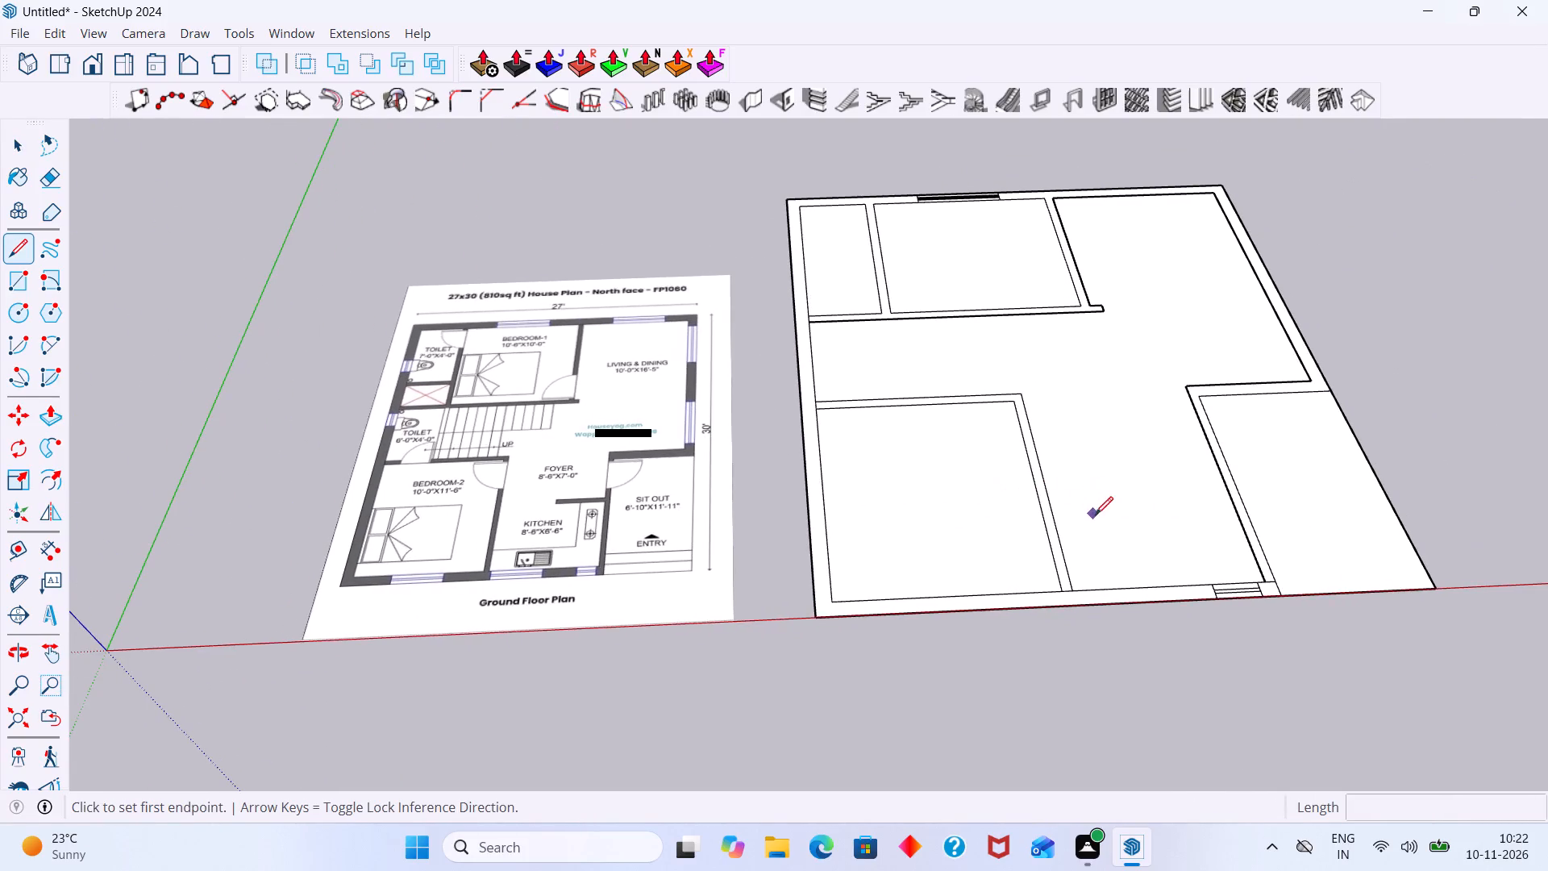
pyautogui.scroll(1, 1091, 524)
pyautogui.moveTo(1093, 540); pyautogui.dragTo(1103, 561, button='middle')
pyautogui.scroll(1, 1103, 561)
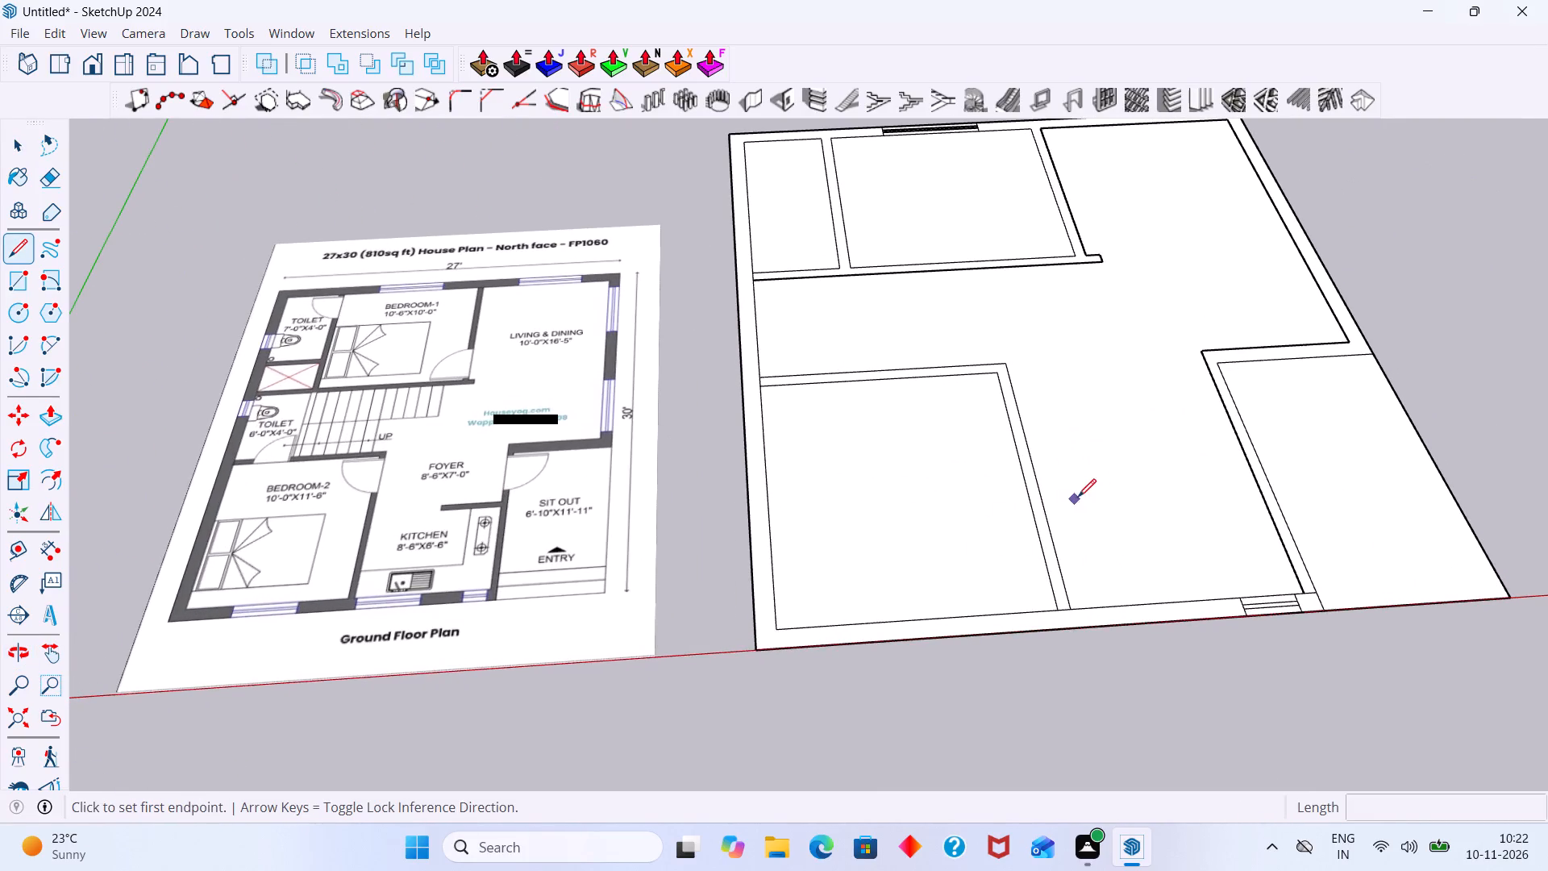
pyautogui.scroll(1, 1079, 496)
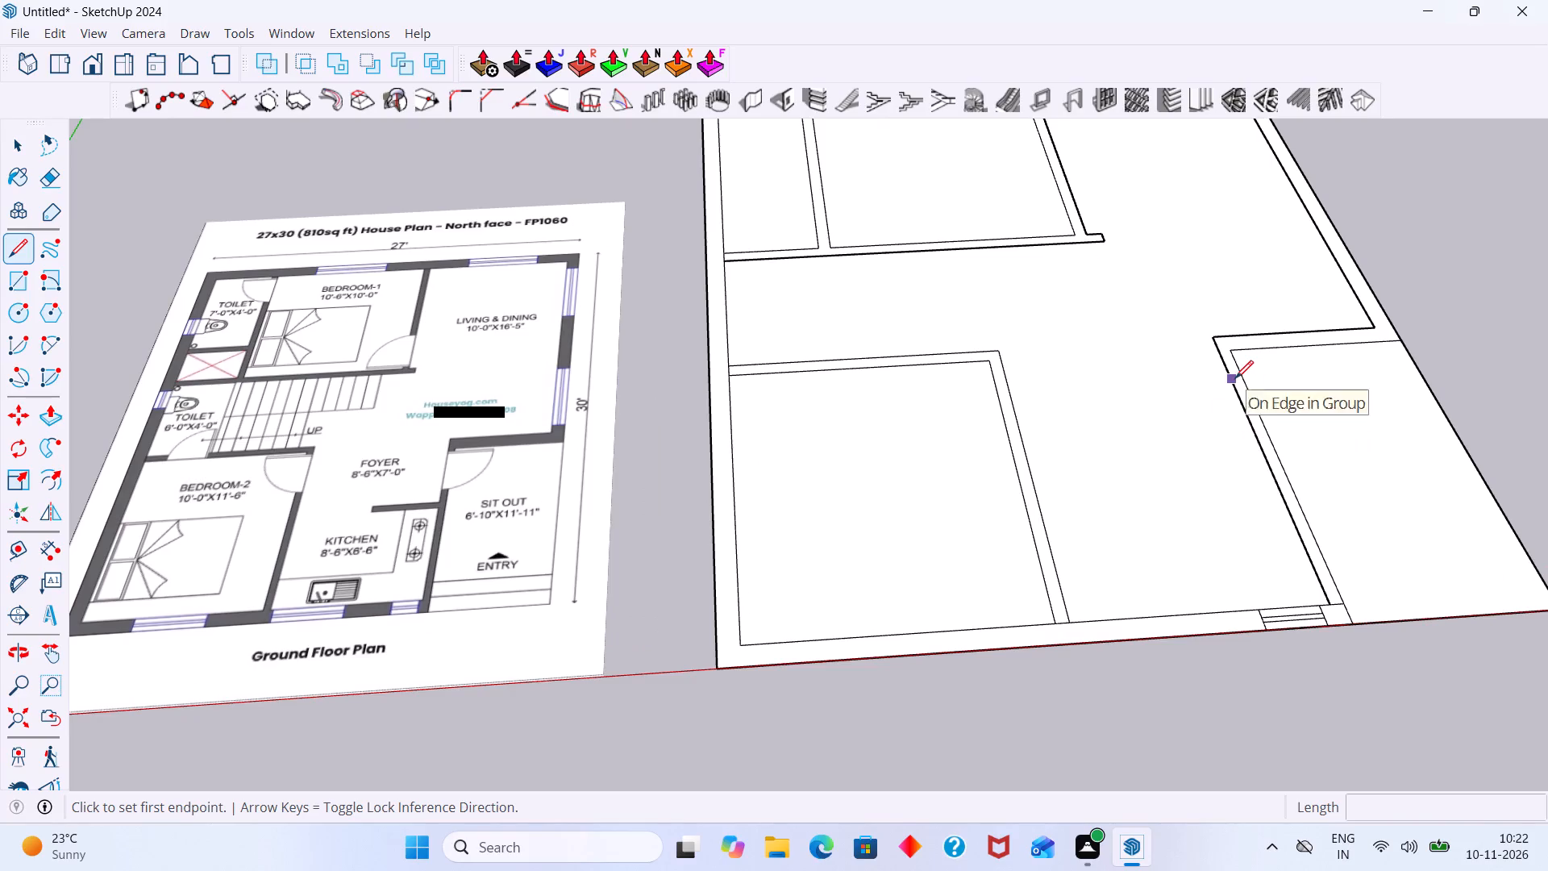
pyautogui.scroll(5, 1234, 365)
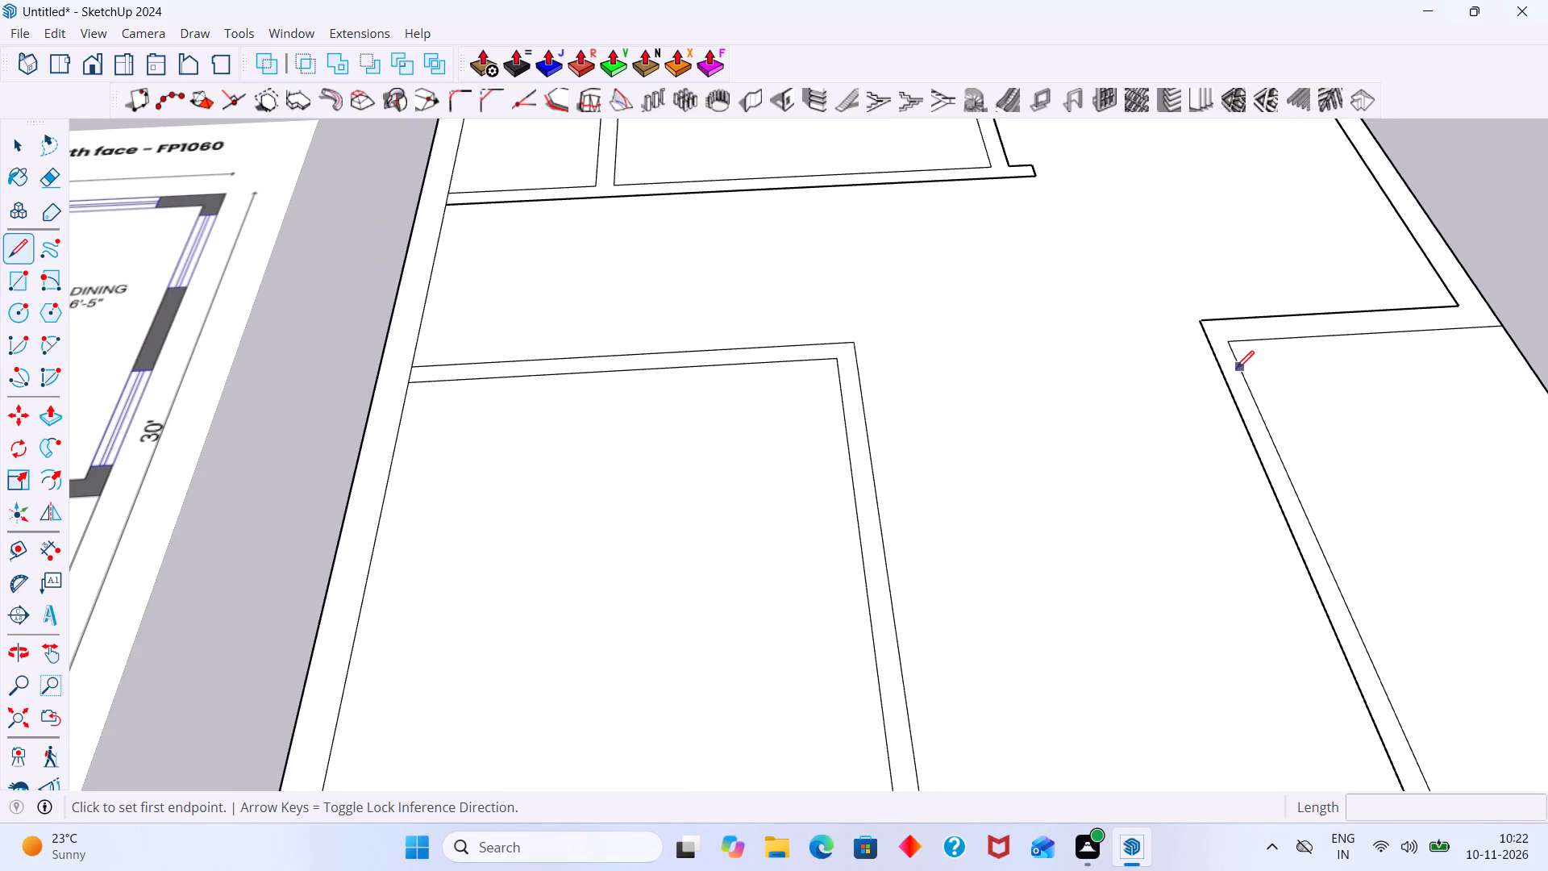
pyautogui.scroll(2, 1236, 369)
pyautogui.click(1236, 369)
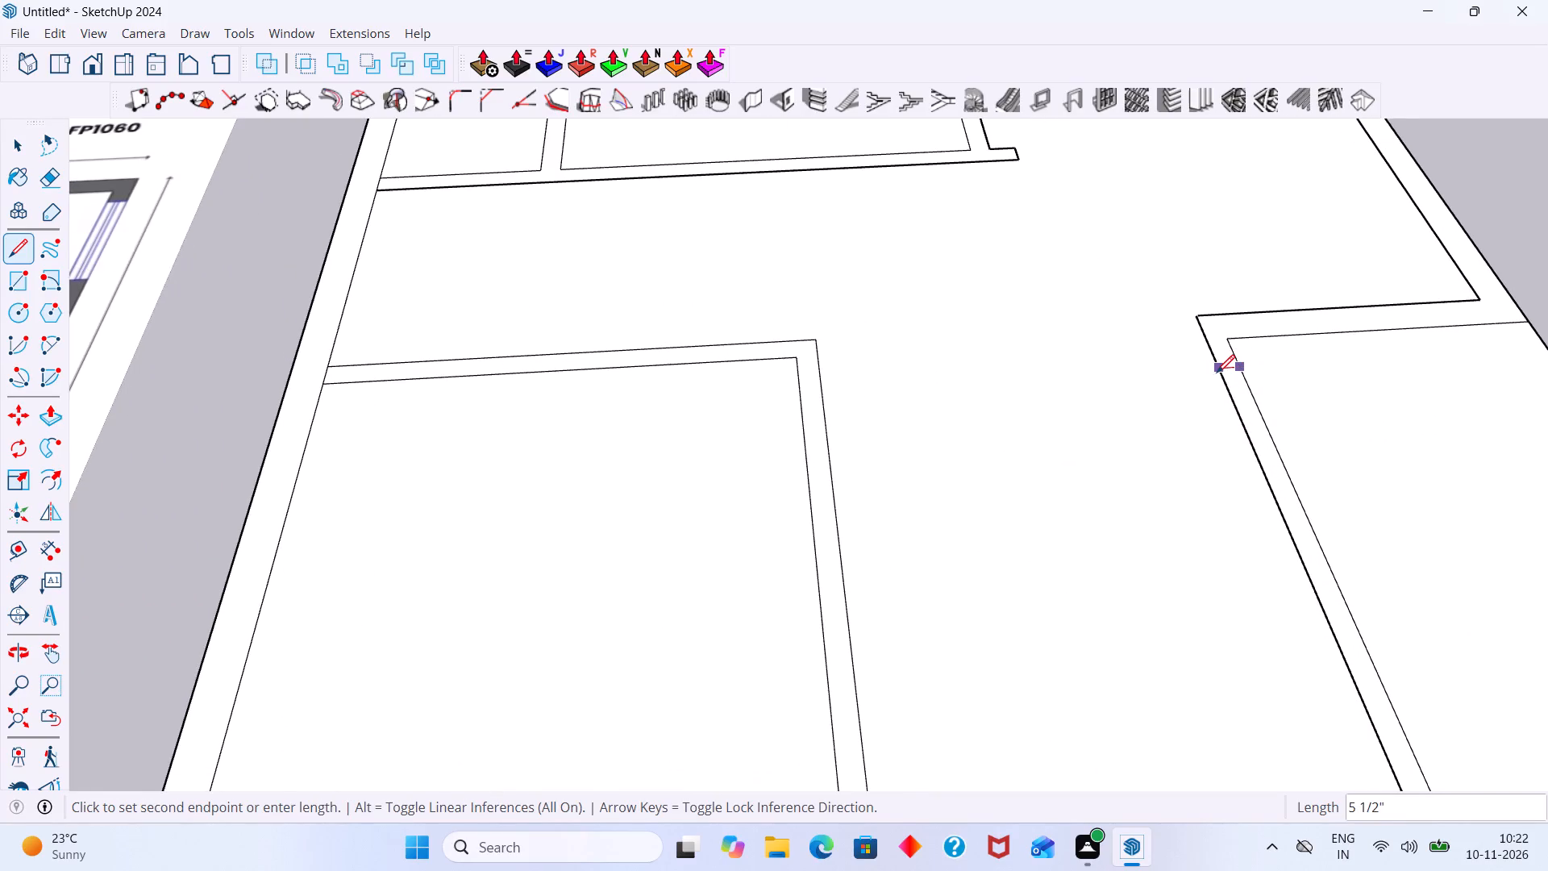
pyautogui.click(1217, 373)
pyautogui.press('space')
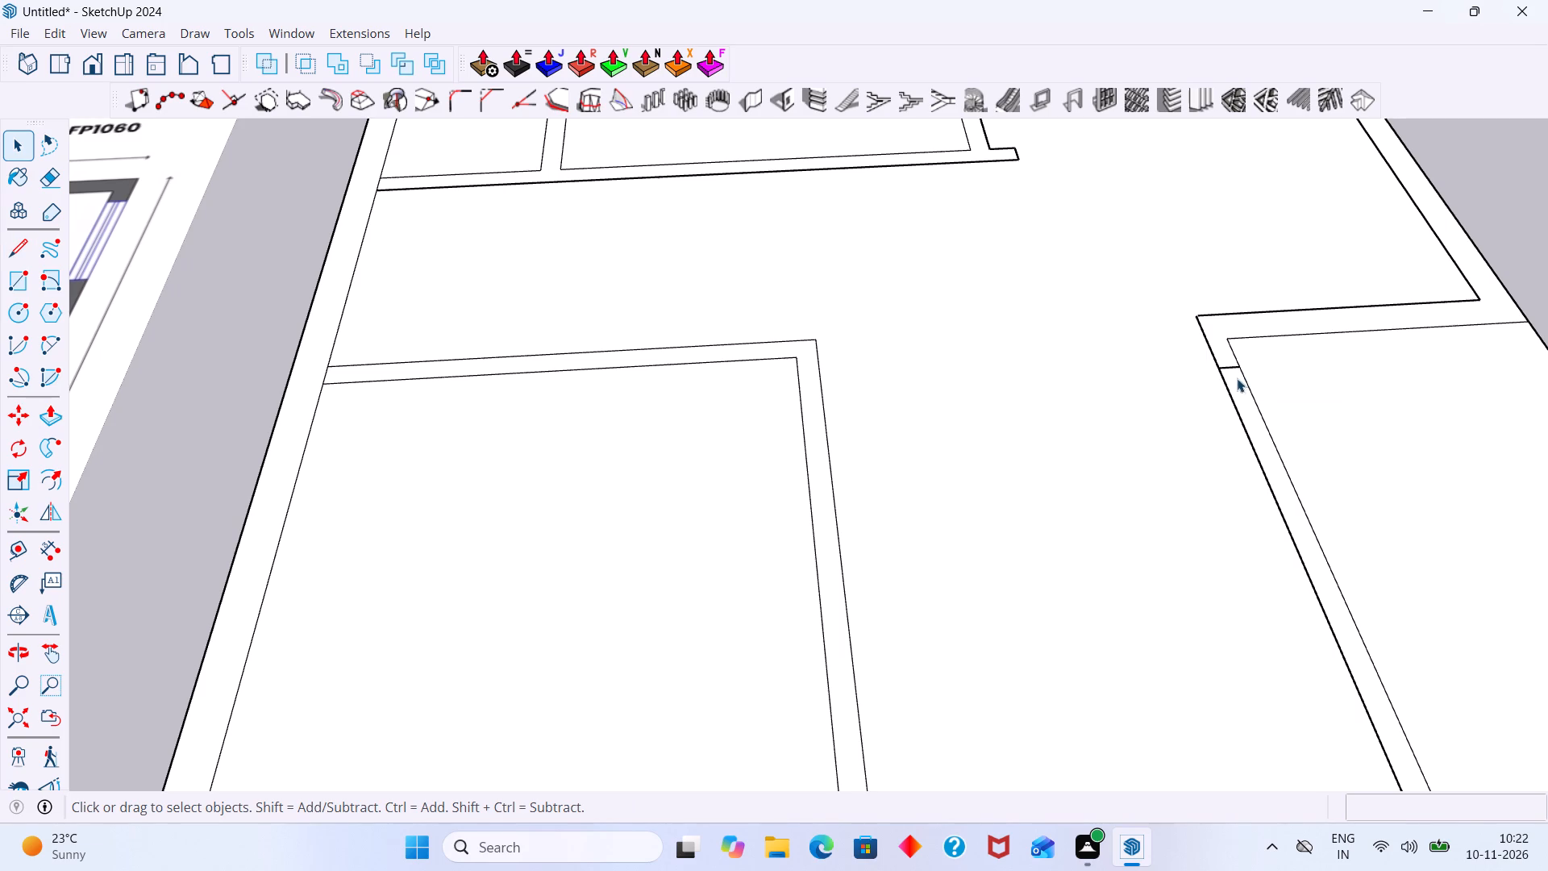
# Delete the short loose line across the sit-out partition, just below its foyer corner.
pyautogui.click(1237, 381)
pyautogui.click(1225, 365)
pyautogui.click(1225, 361)
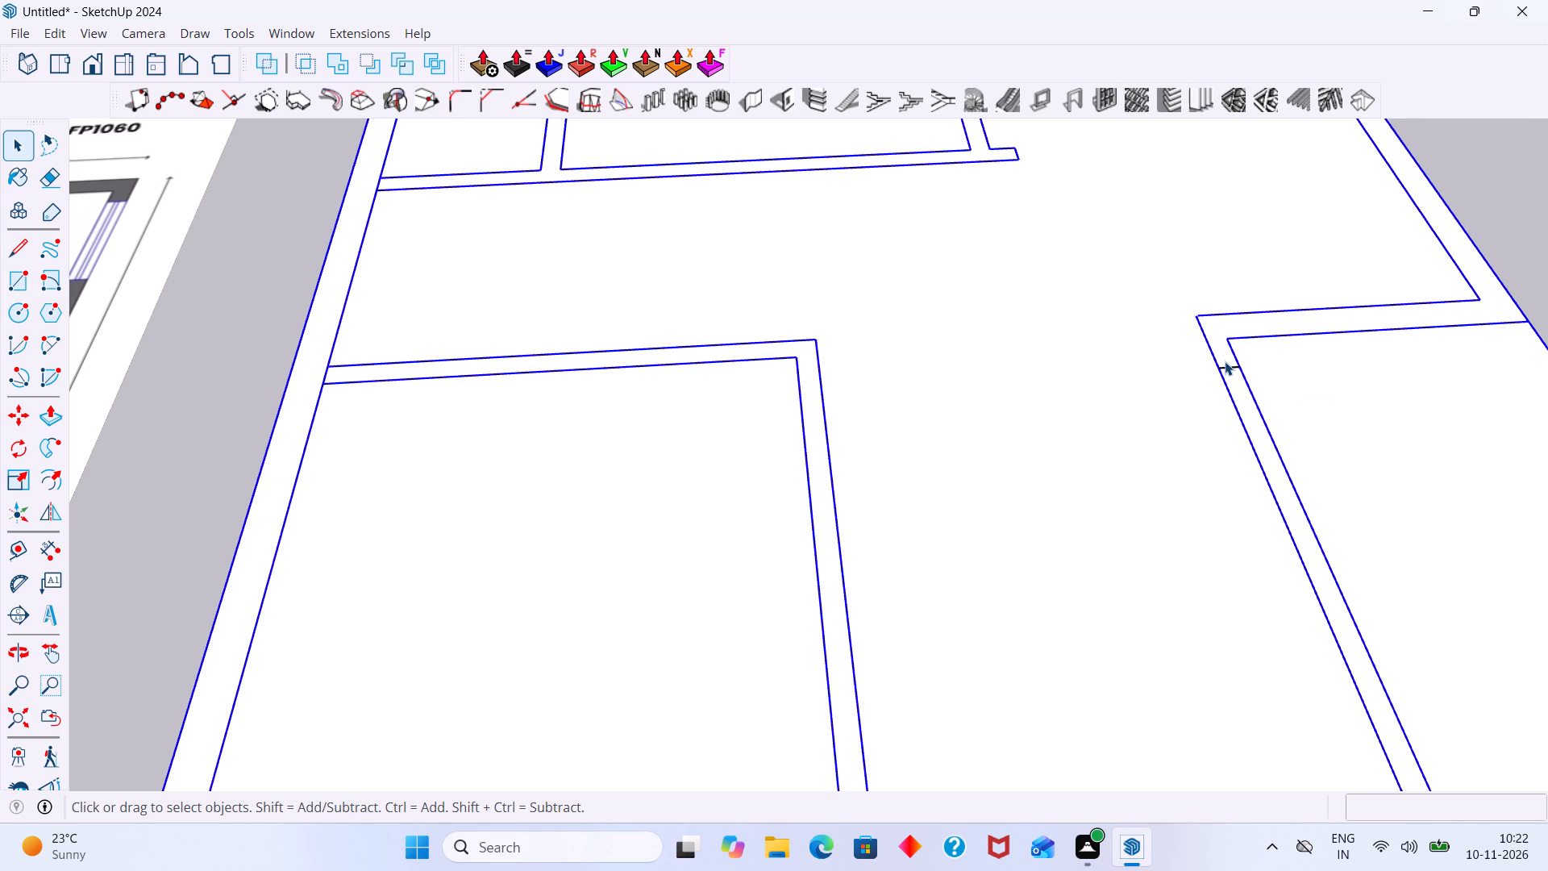
pyautogui.click(1226, 369)
pyautogui.click(1227, 368)
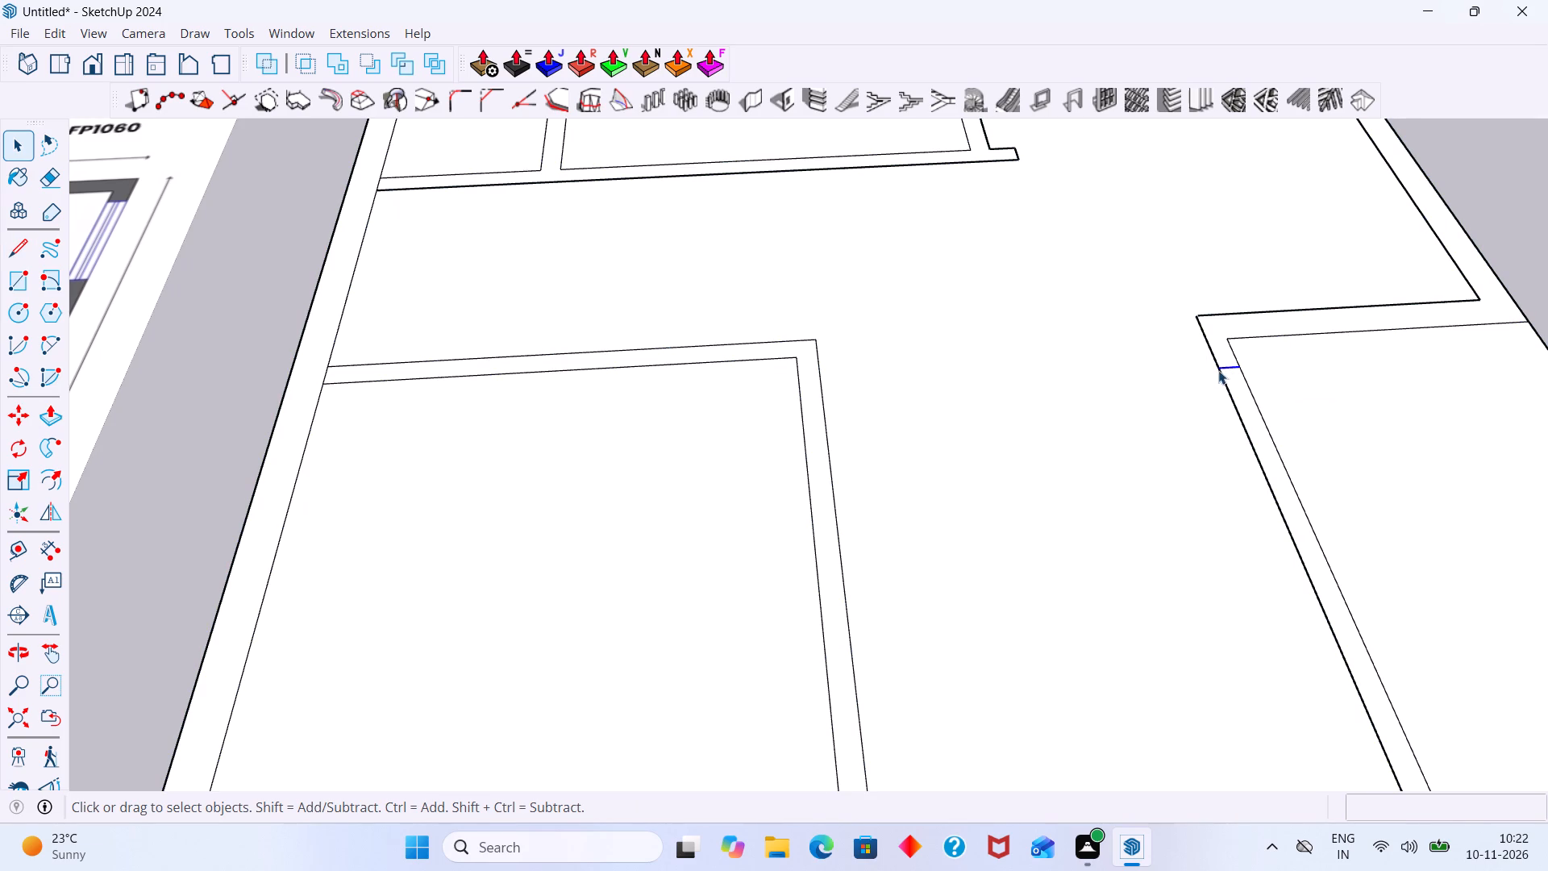
pyautogui.press('Delete')
# Inside the plan group, draw a line about 5 1/2" long across the sit-out partition, just below its foyer corner.
pyautogui.doubleClick(1206, 390)
pyautogui.click(1204, 394)
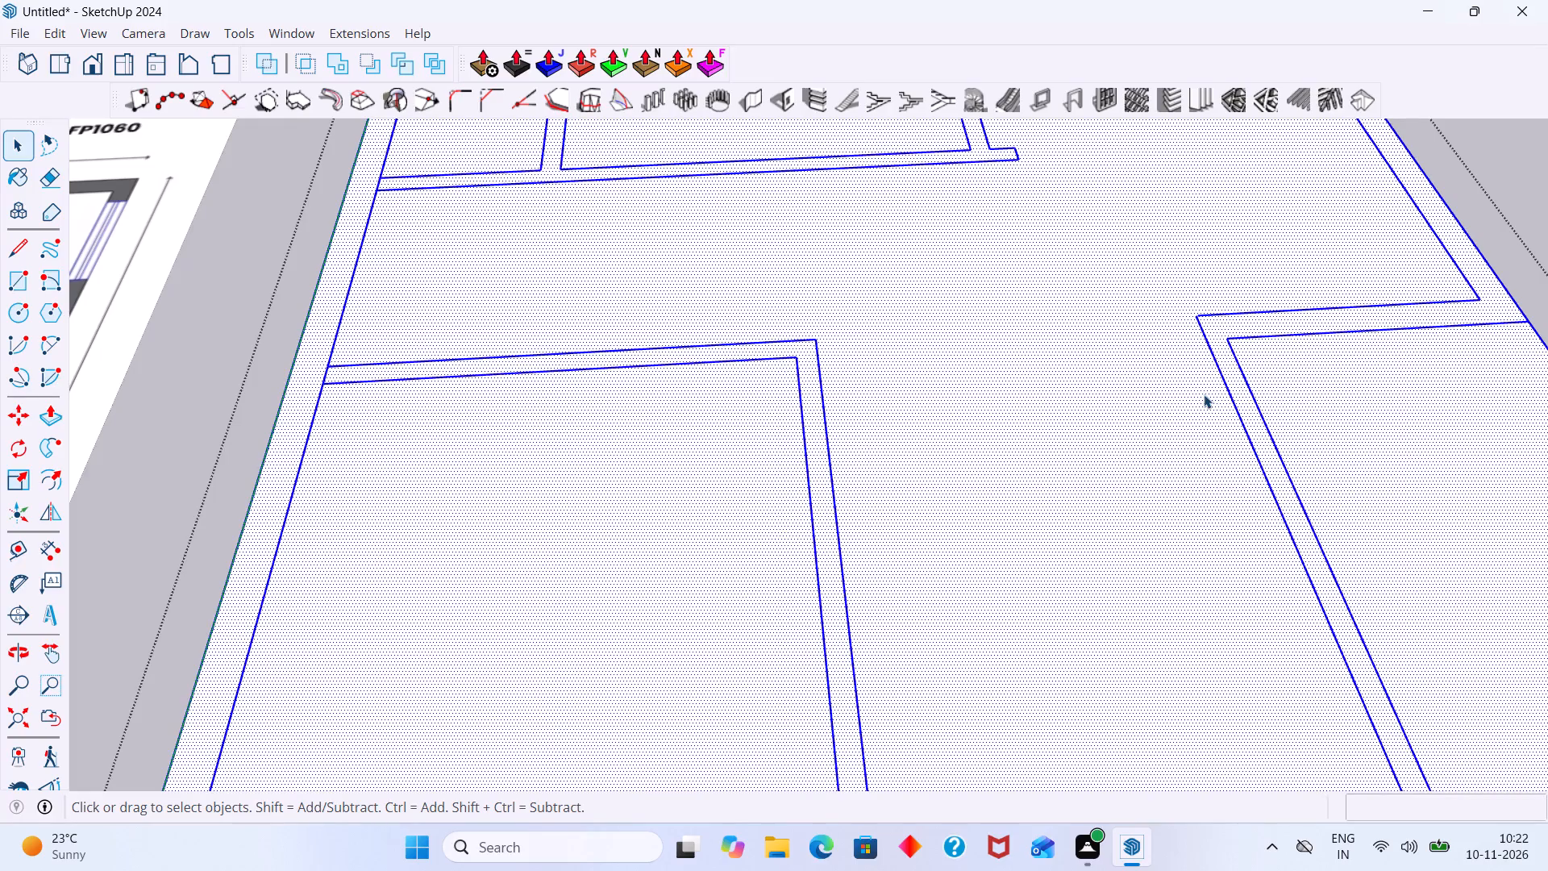
pyautogui.click(1206, 391)
pyautogui.press('l')
pyautogui.scroll(-1, 1238, 389)
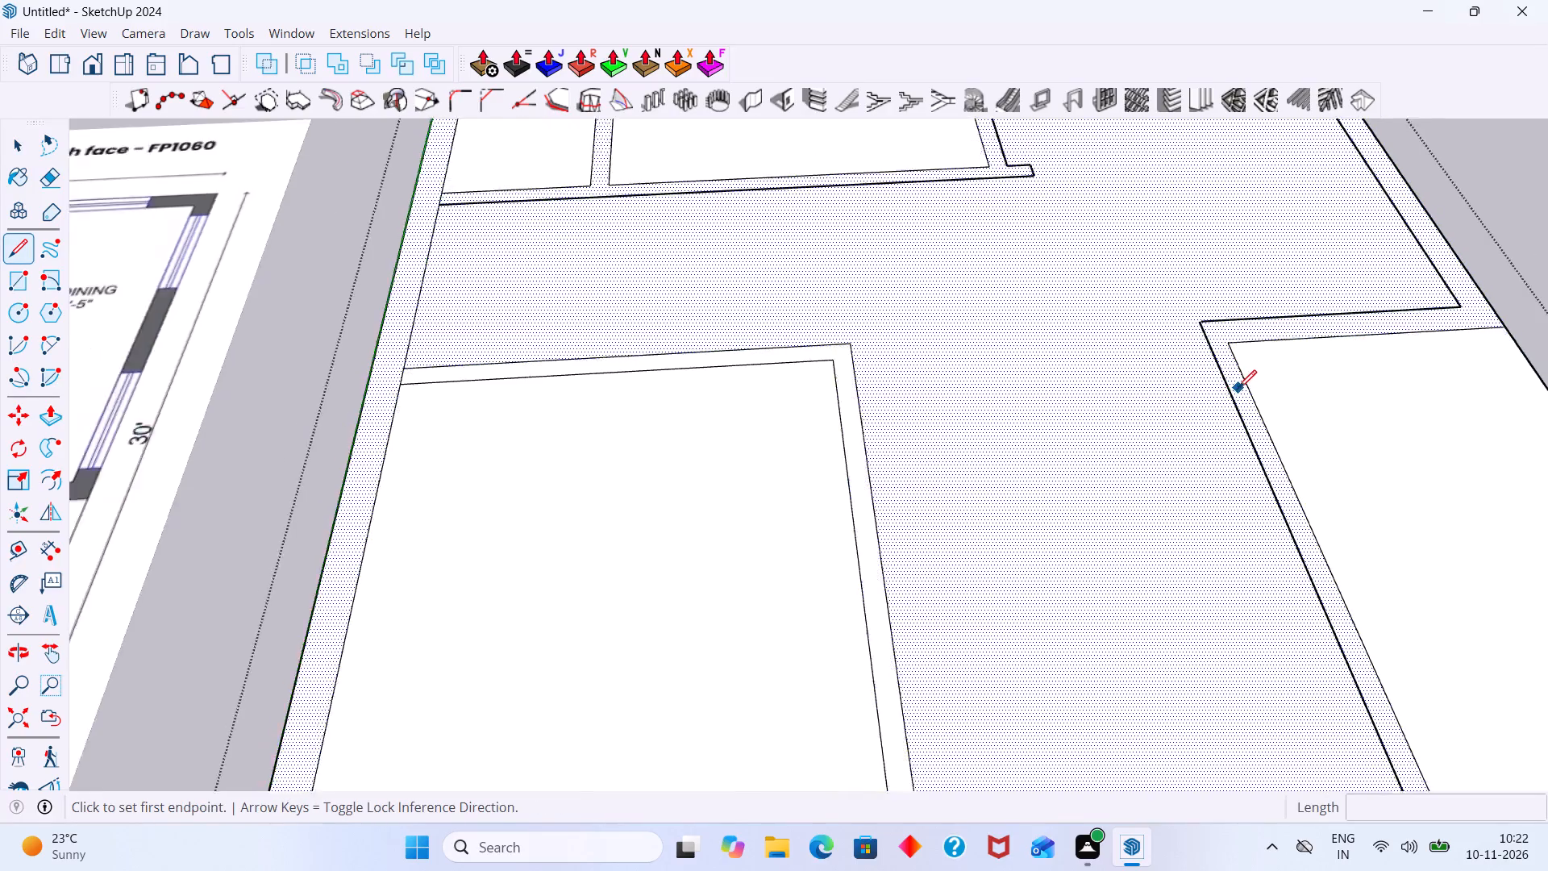
pyautogui.scroll(-4, 1238, 388)
pyautogui.scroll(2, 1255, 388)
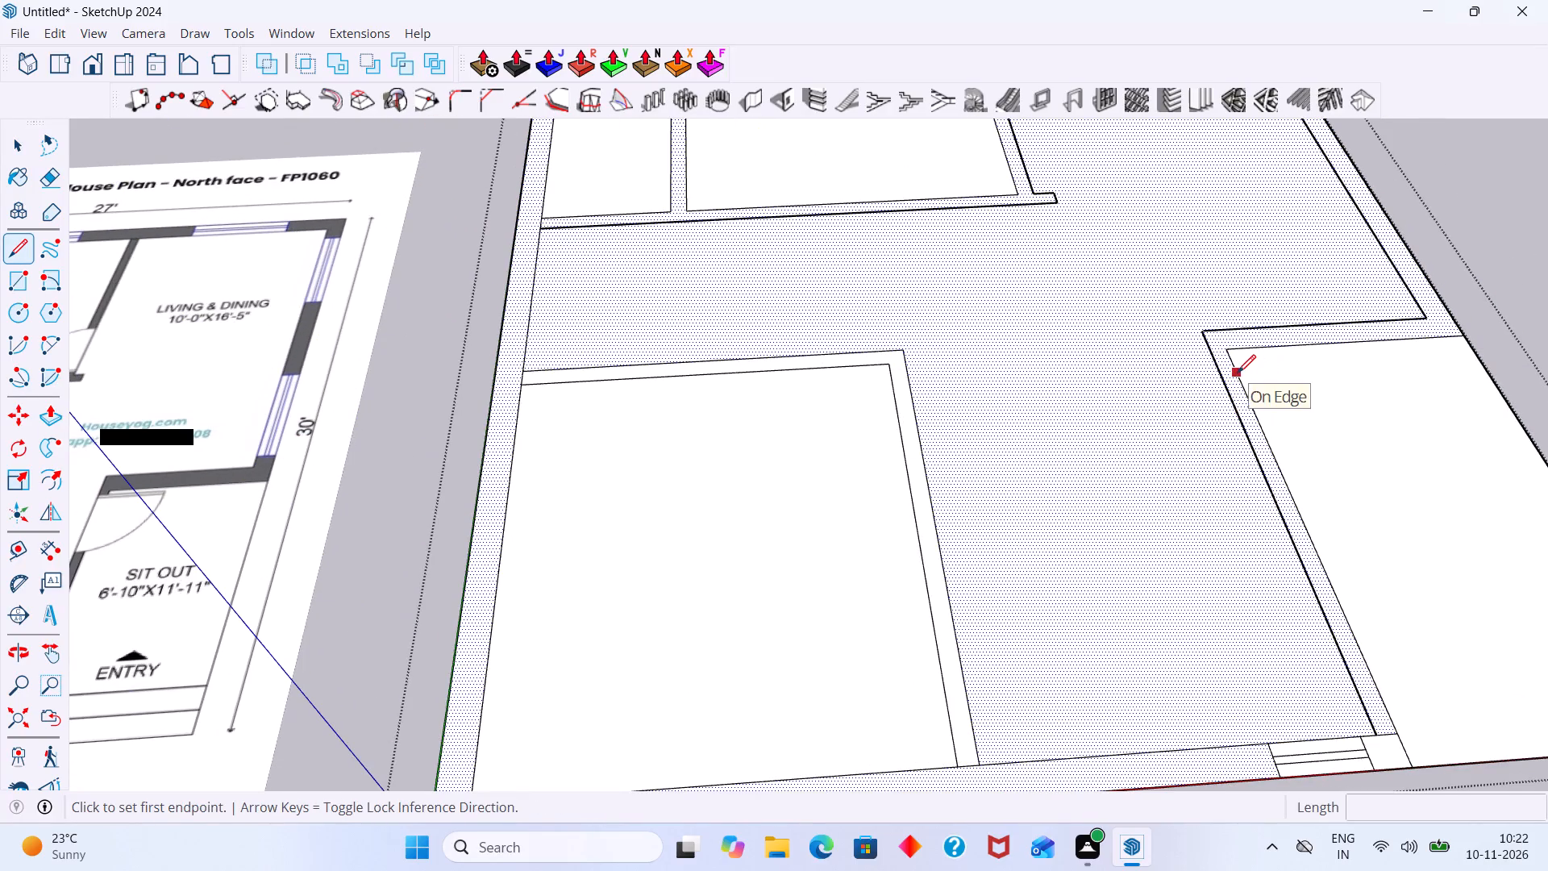
pyautogui.click(1237, 374)
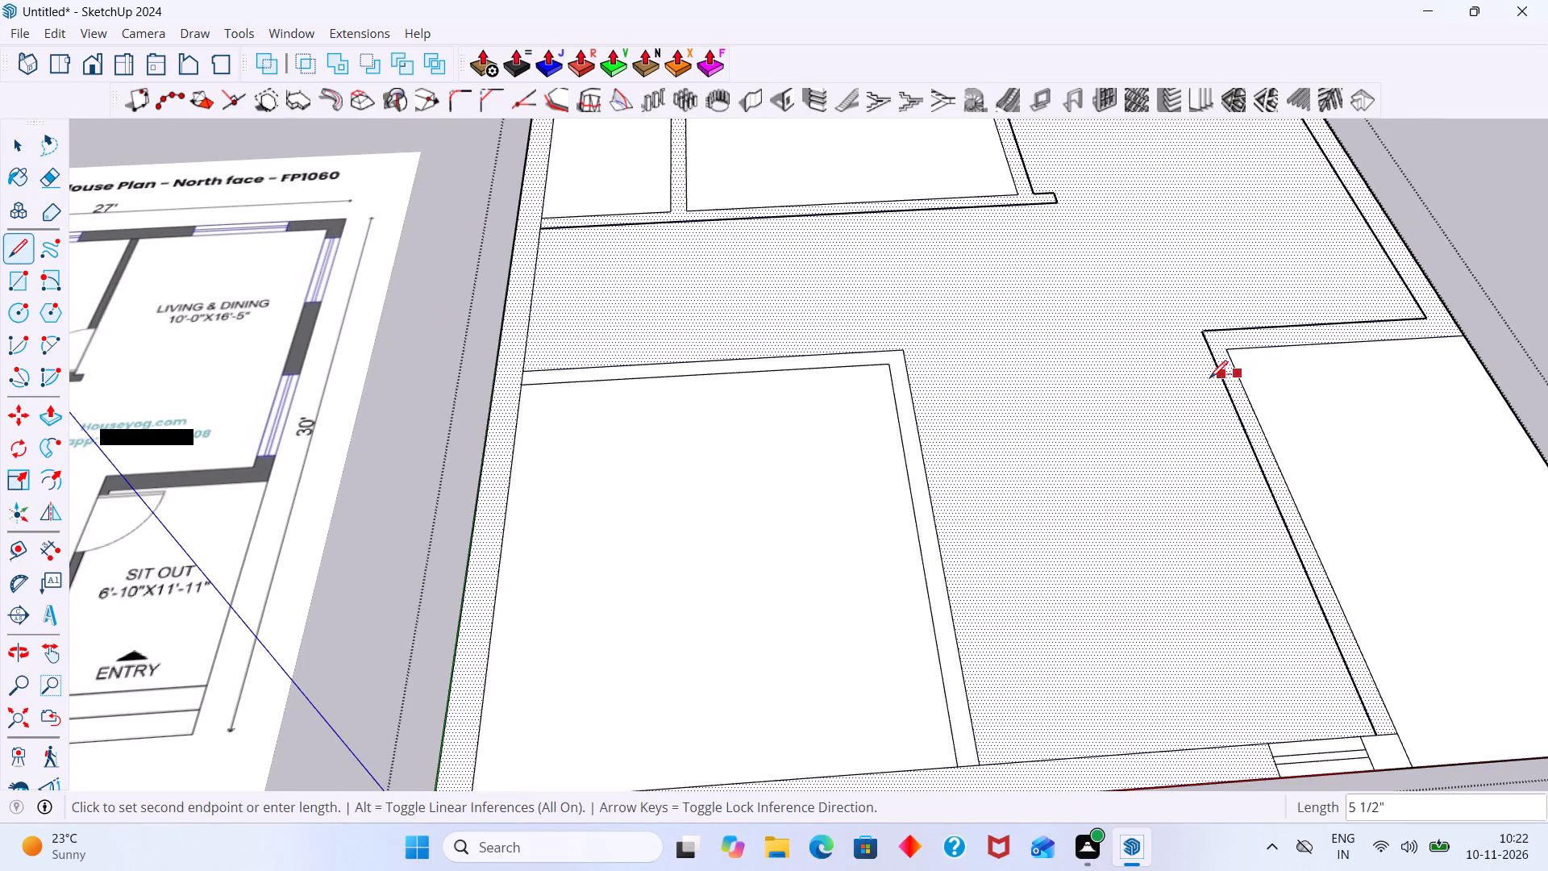
pyautogui.click(1219, 377)
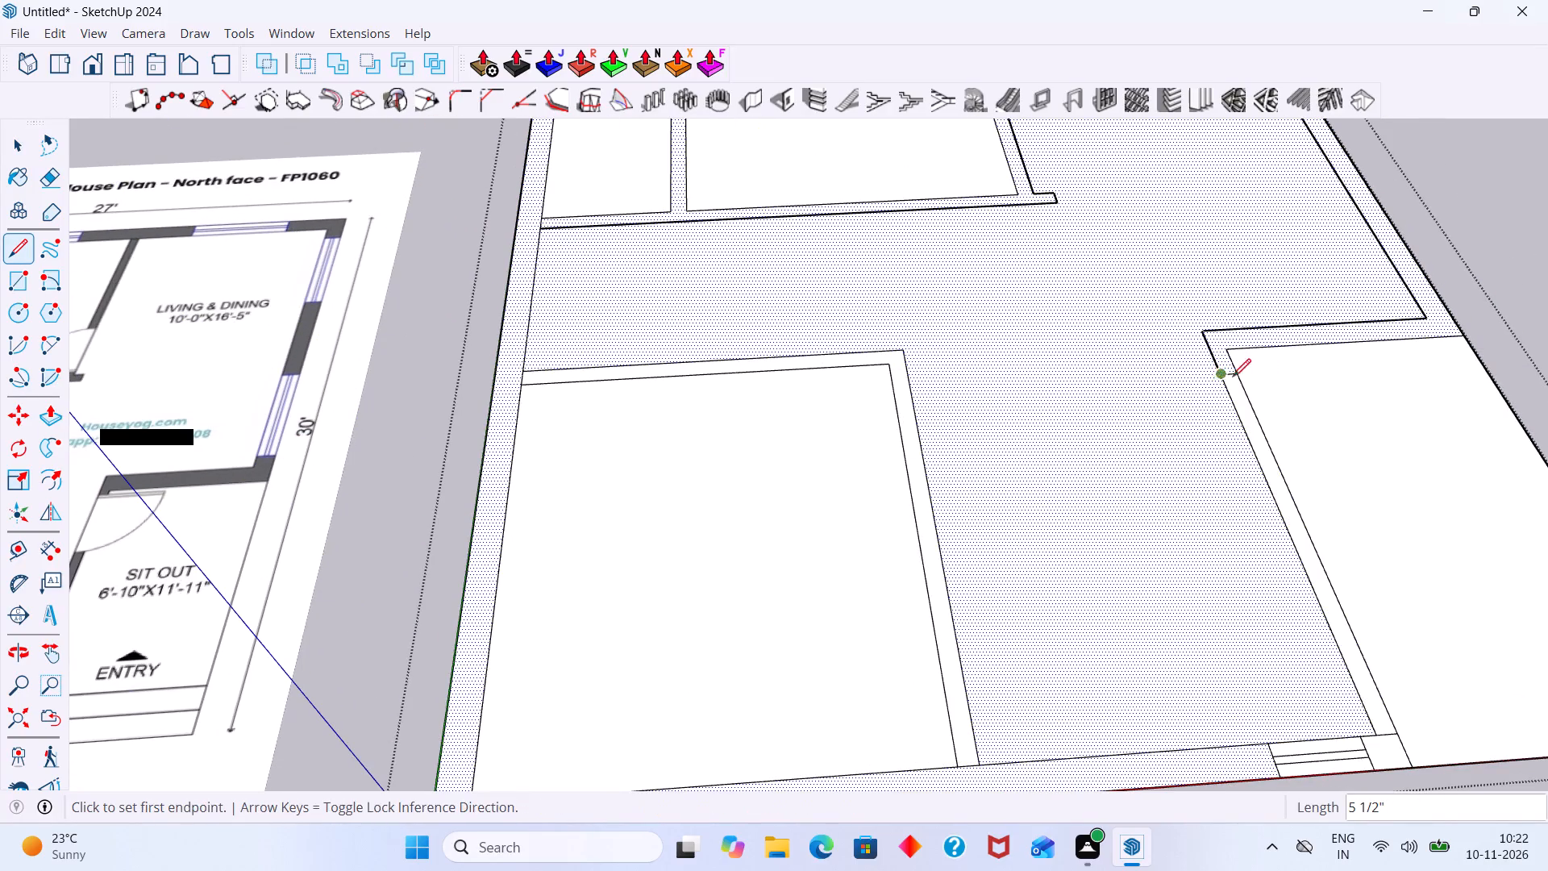
pyautogui.scroll(9, 1233, 377)
pyautogui.press('space')
# Copy the short line across the sit-out partition 3' along the partition towards the kitchen.
pyautogui.scroll(-10, 1240, 376)
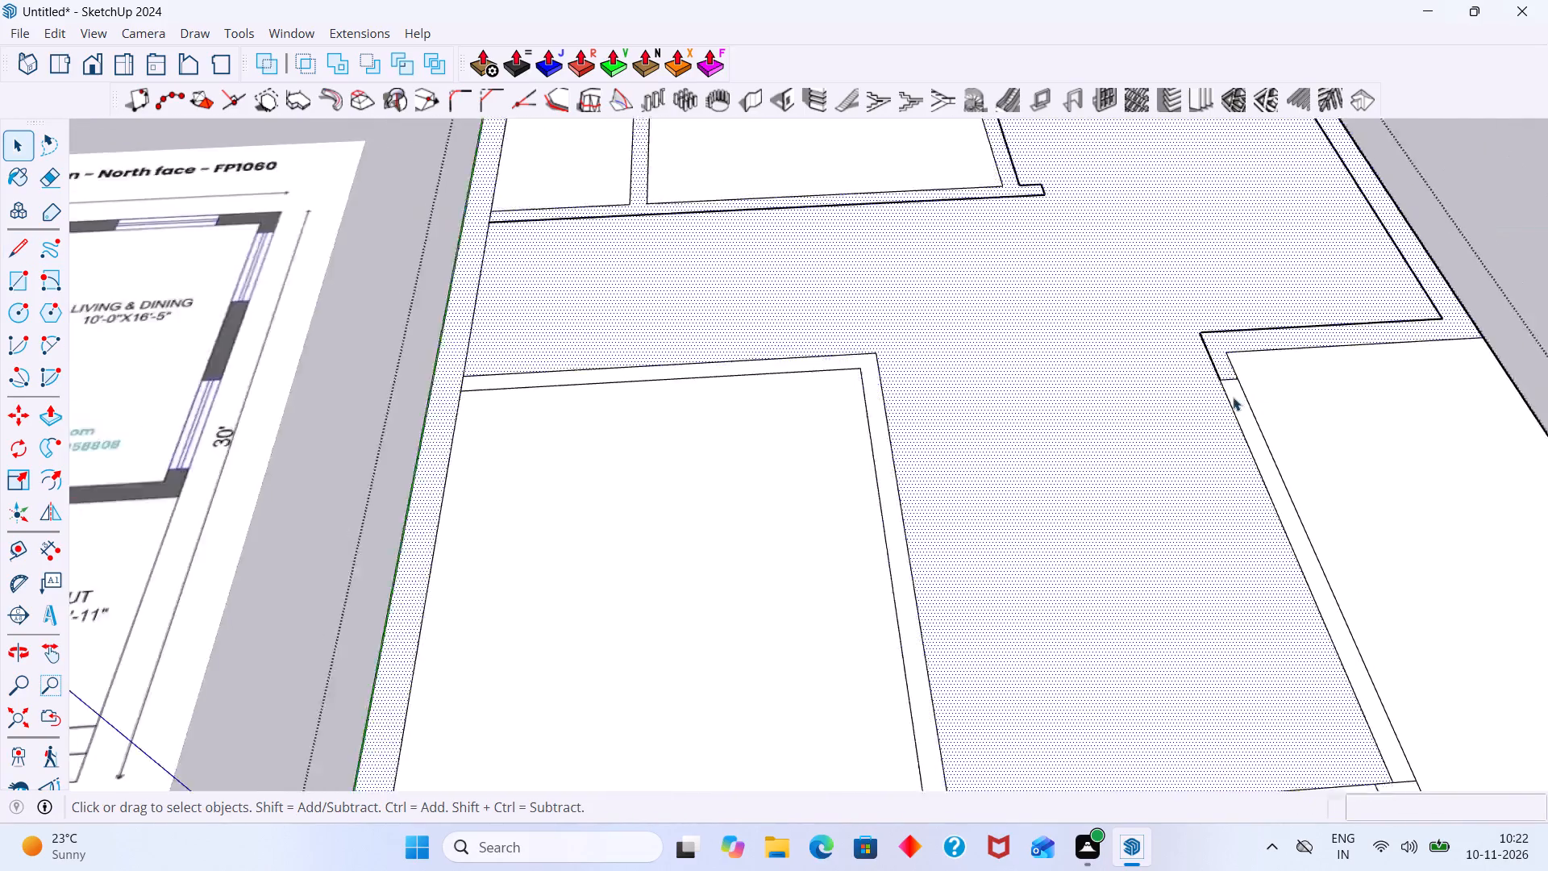
pyautogui.scroll(-7, 1233, 397)
pyautogui.moveTo(1114, 456); pyautogui.dragTo(1115, 441, button='middle')
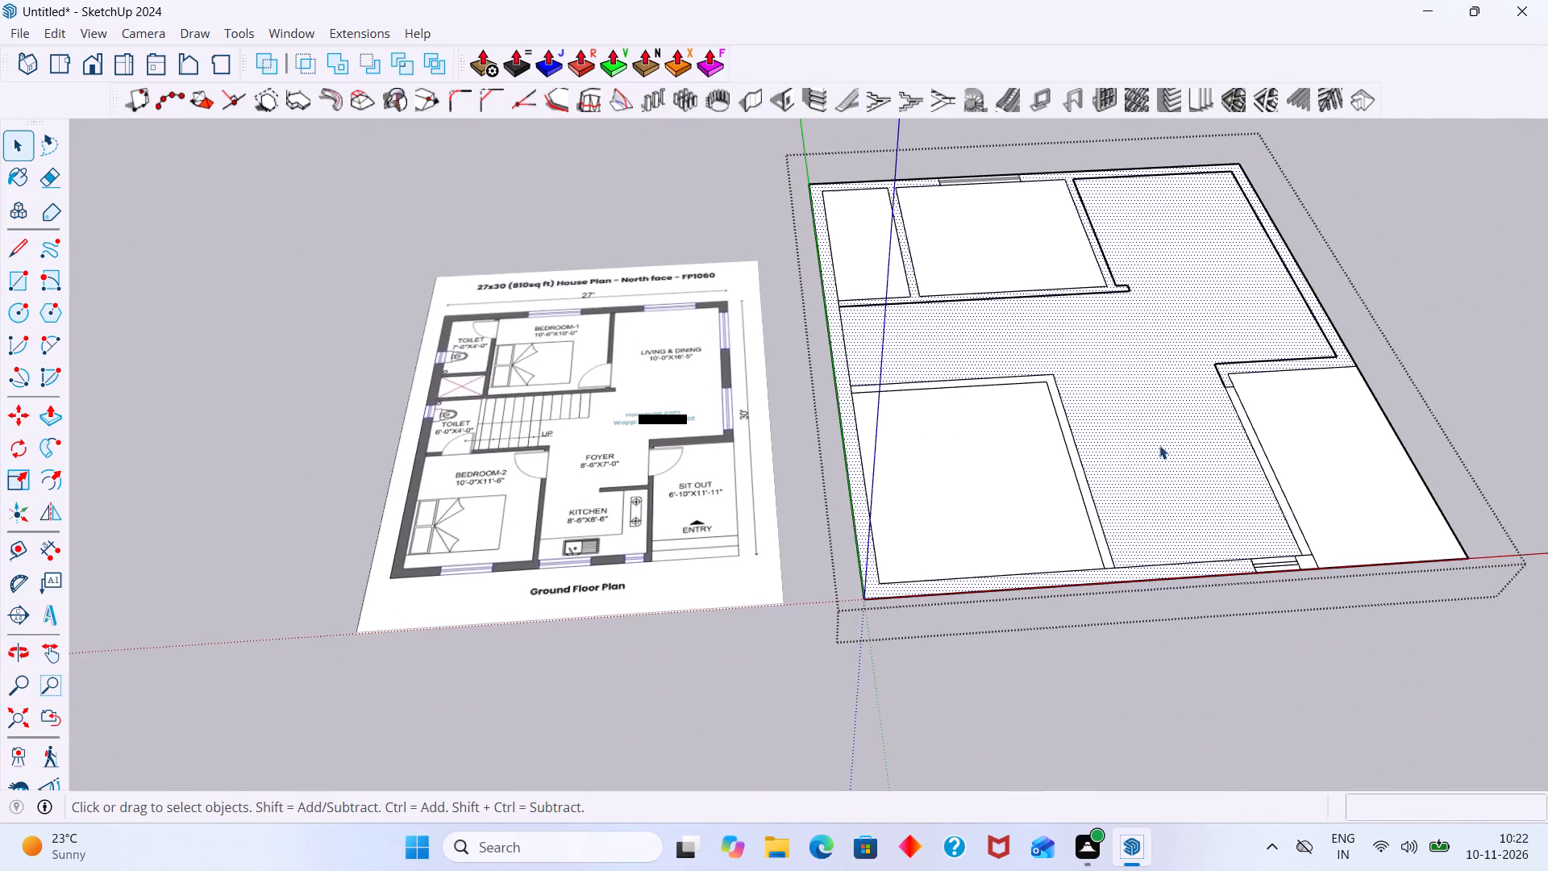
pyautogui.scroll(9, 1205, 414)
pyautogui.click(1238, 369)
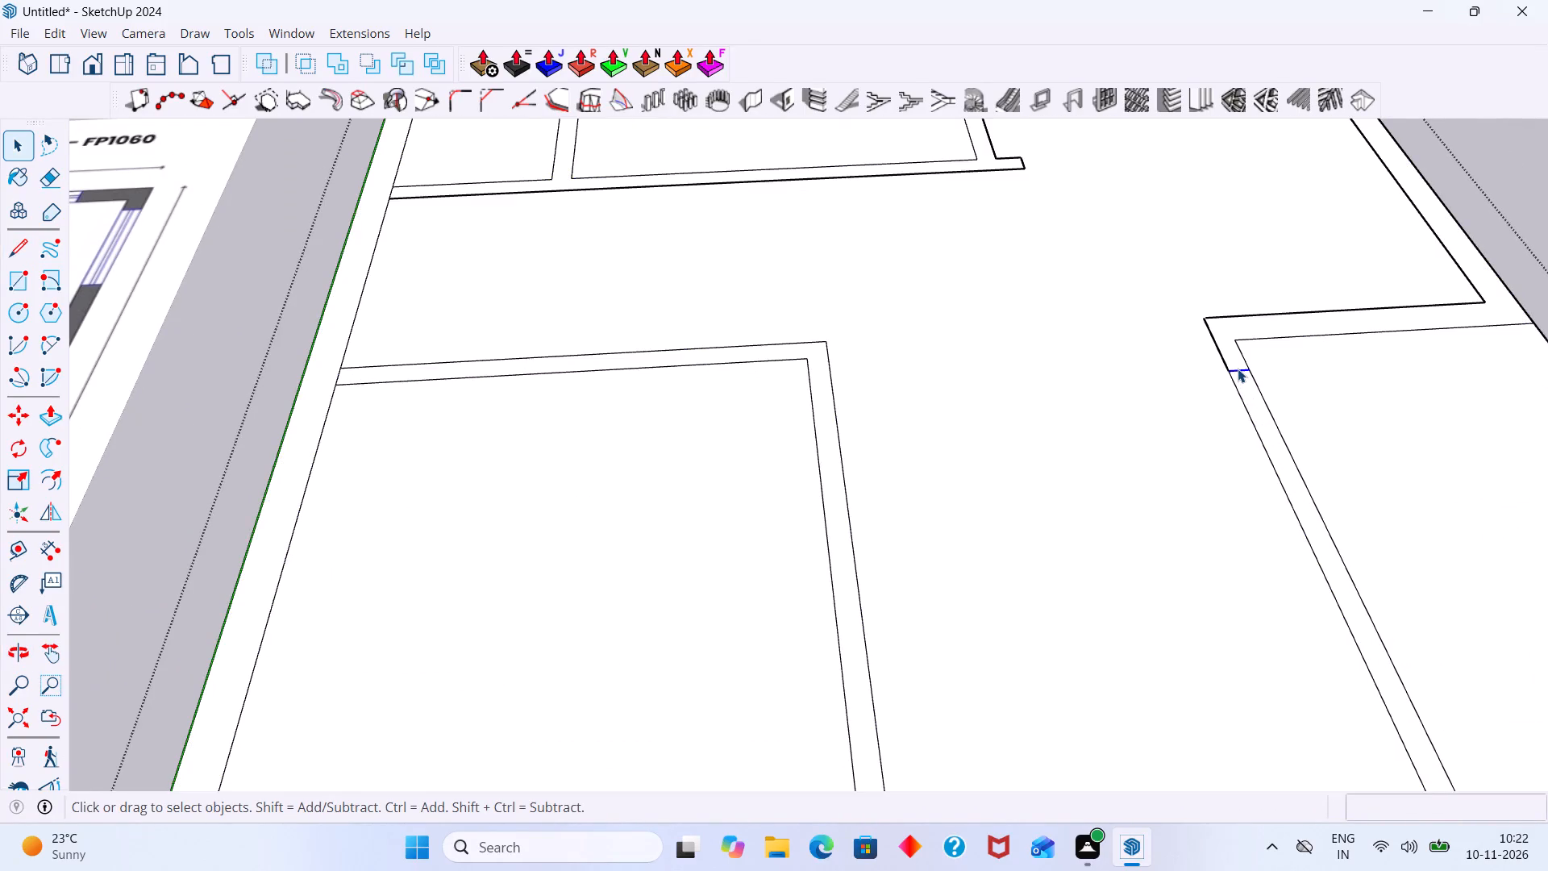
pyautogui.press('m')
pyautogui.click(1238, 369)
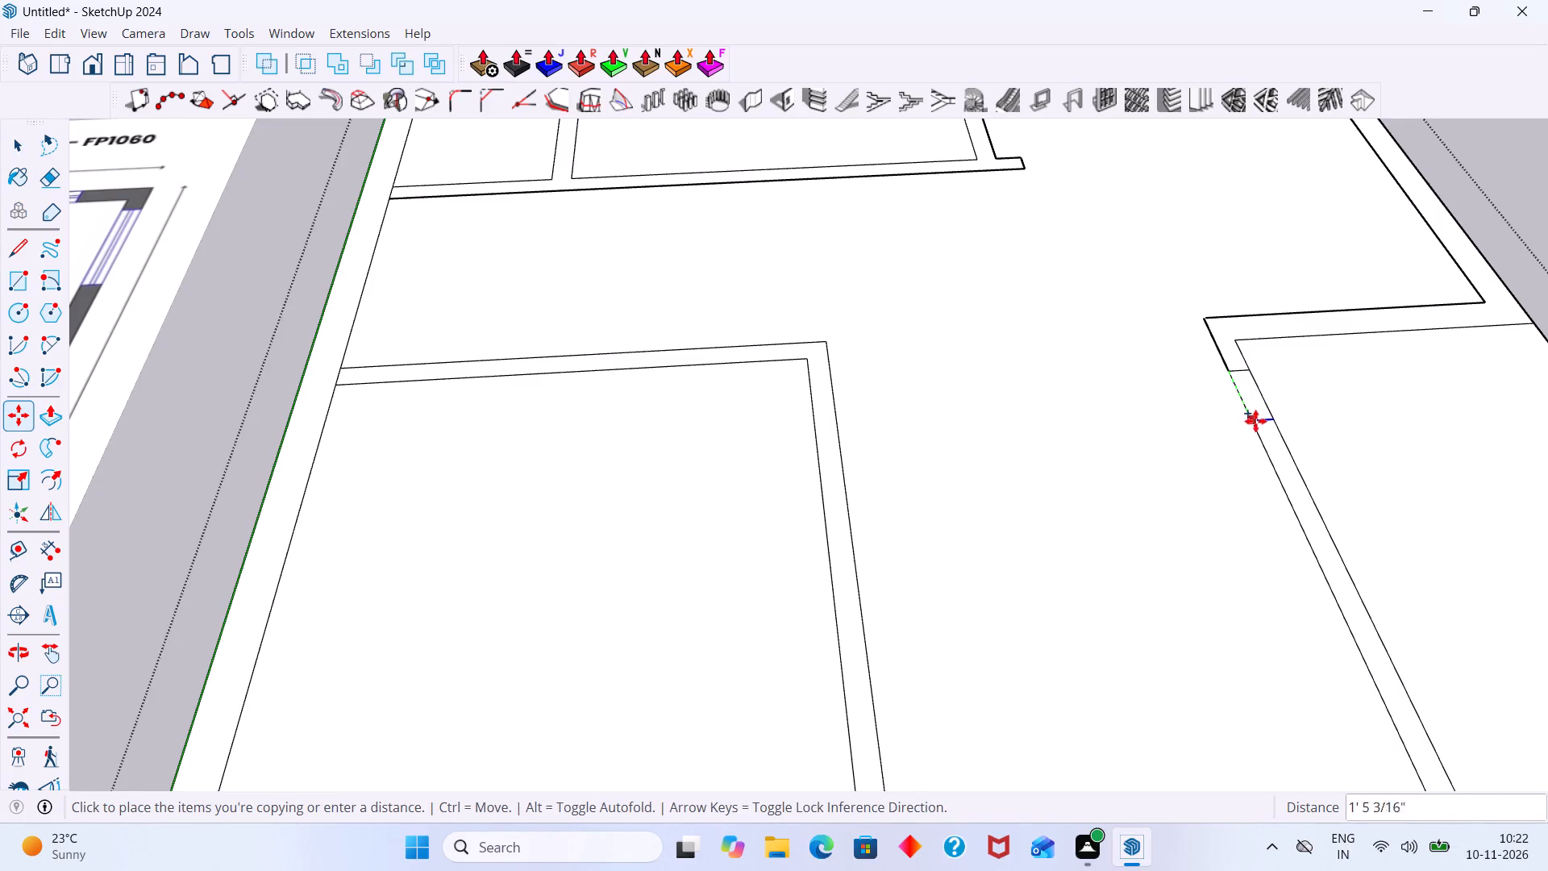
pyautogui.write("3'")
pyautogui.press('Return')
pyautogui.press('space')
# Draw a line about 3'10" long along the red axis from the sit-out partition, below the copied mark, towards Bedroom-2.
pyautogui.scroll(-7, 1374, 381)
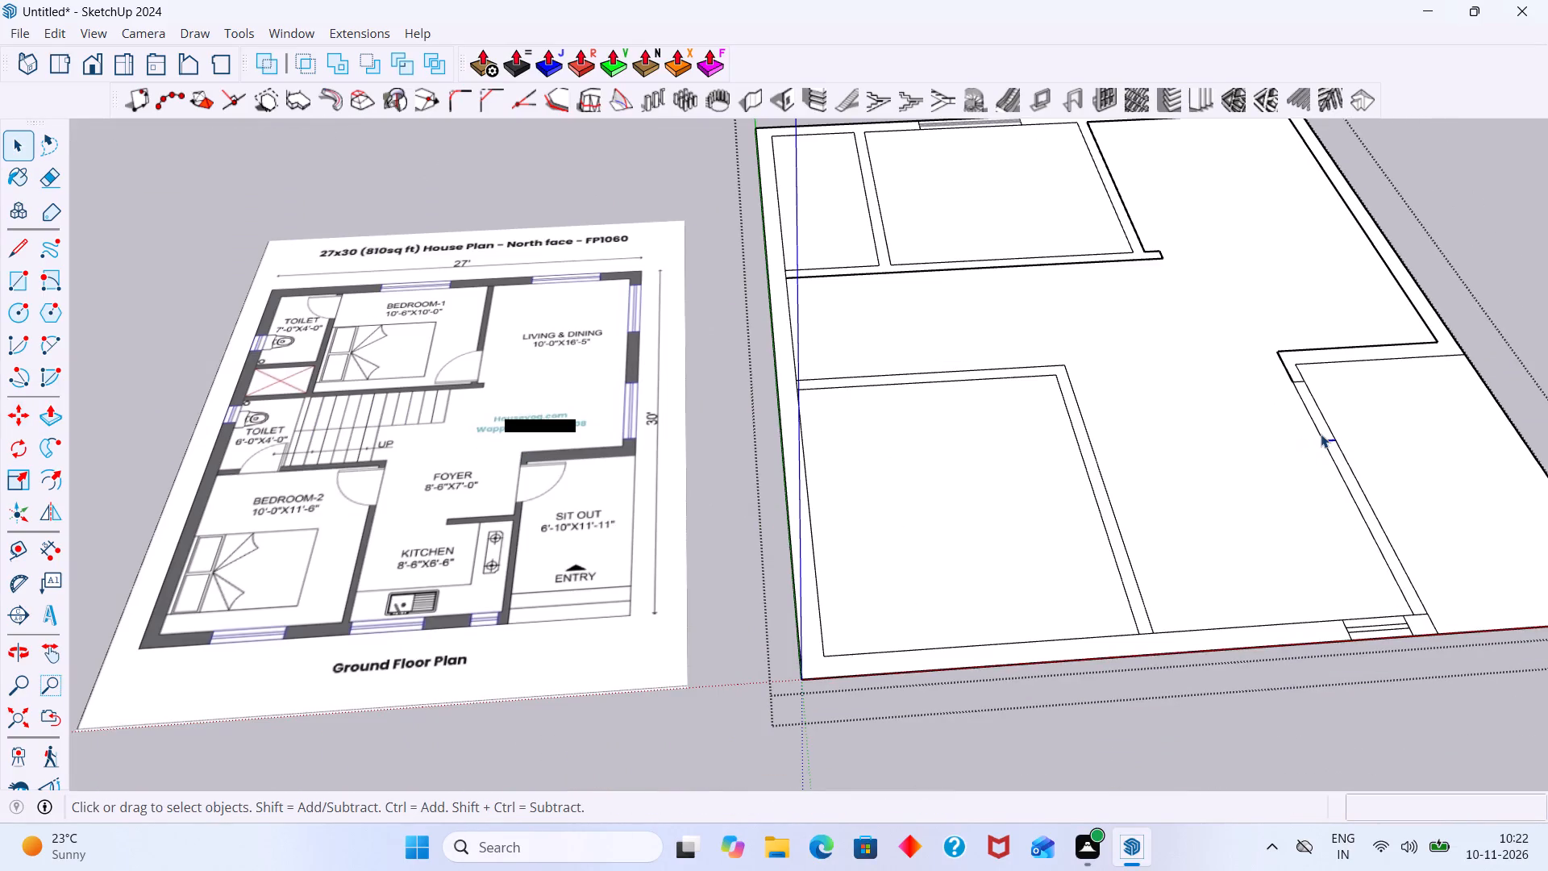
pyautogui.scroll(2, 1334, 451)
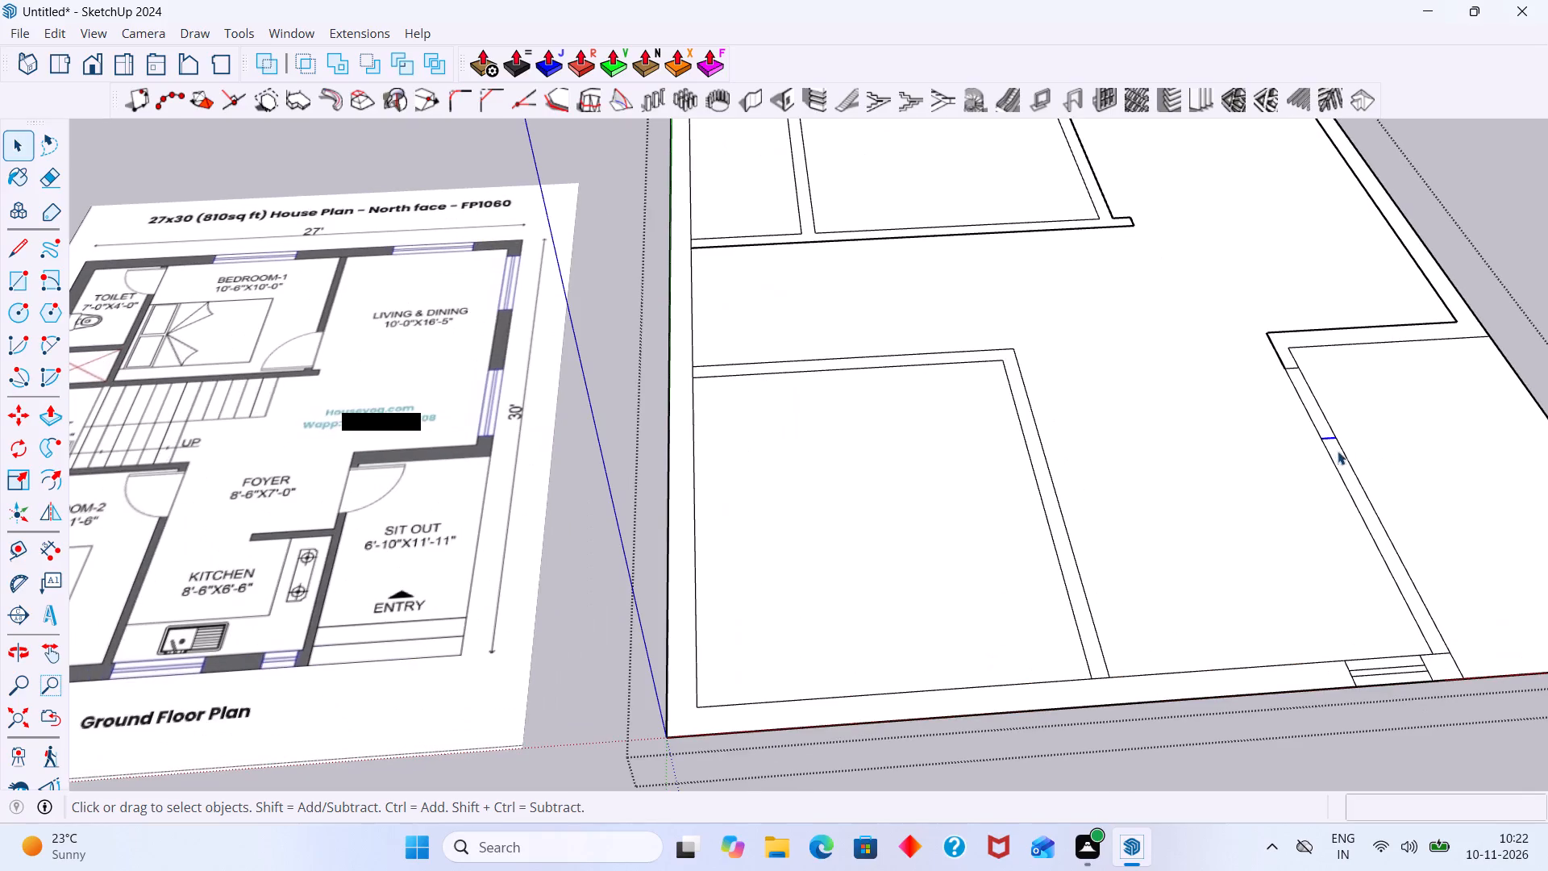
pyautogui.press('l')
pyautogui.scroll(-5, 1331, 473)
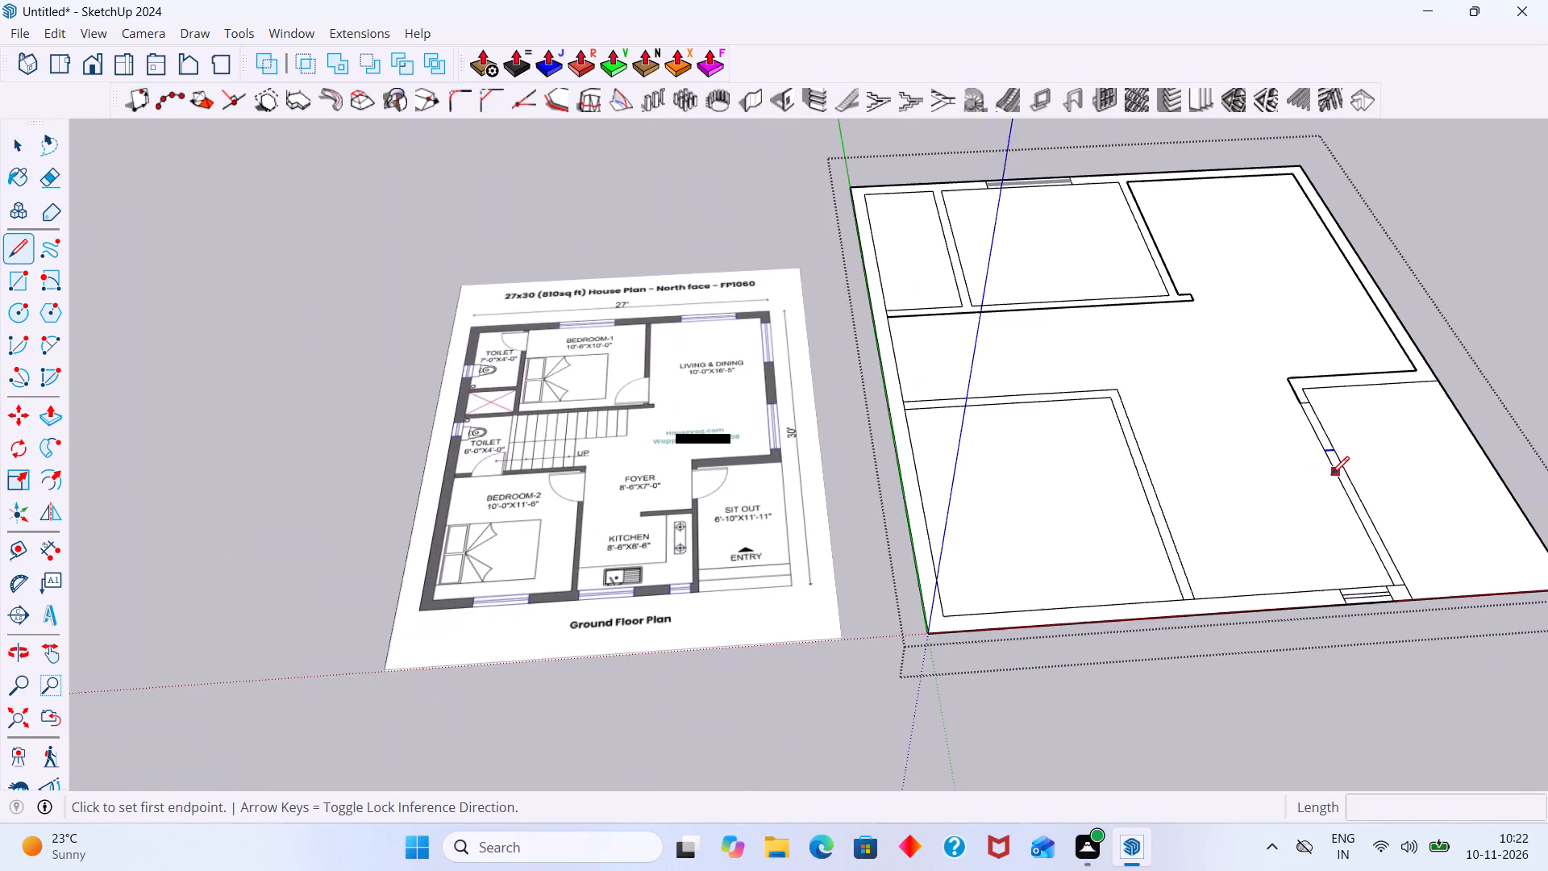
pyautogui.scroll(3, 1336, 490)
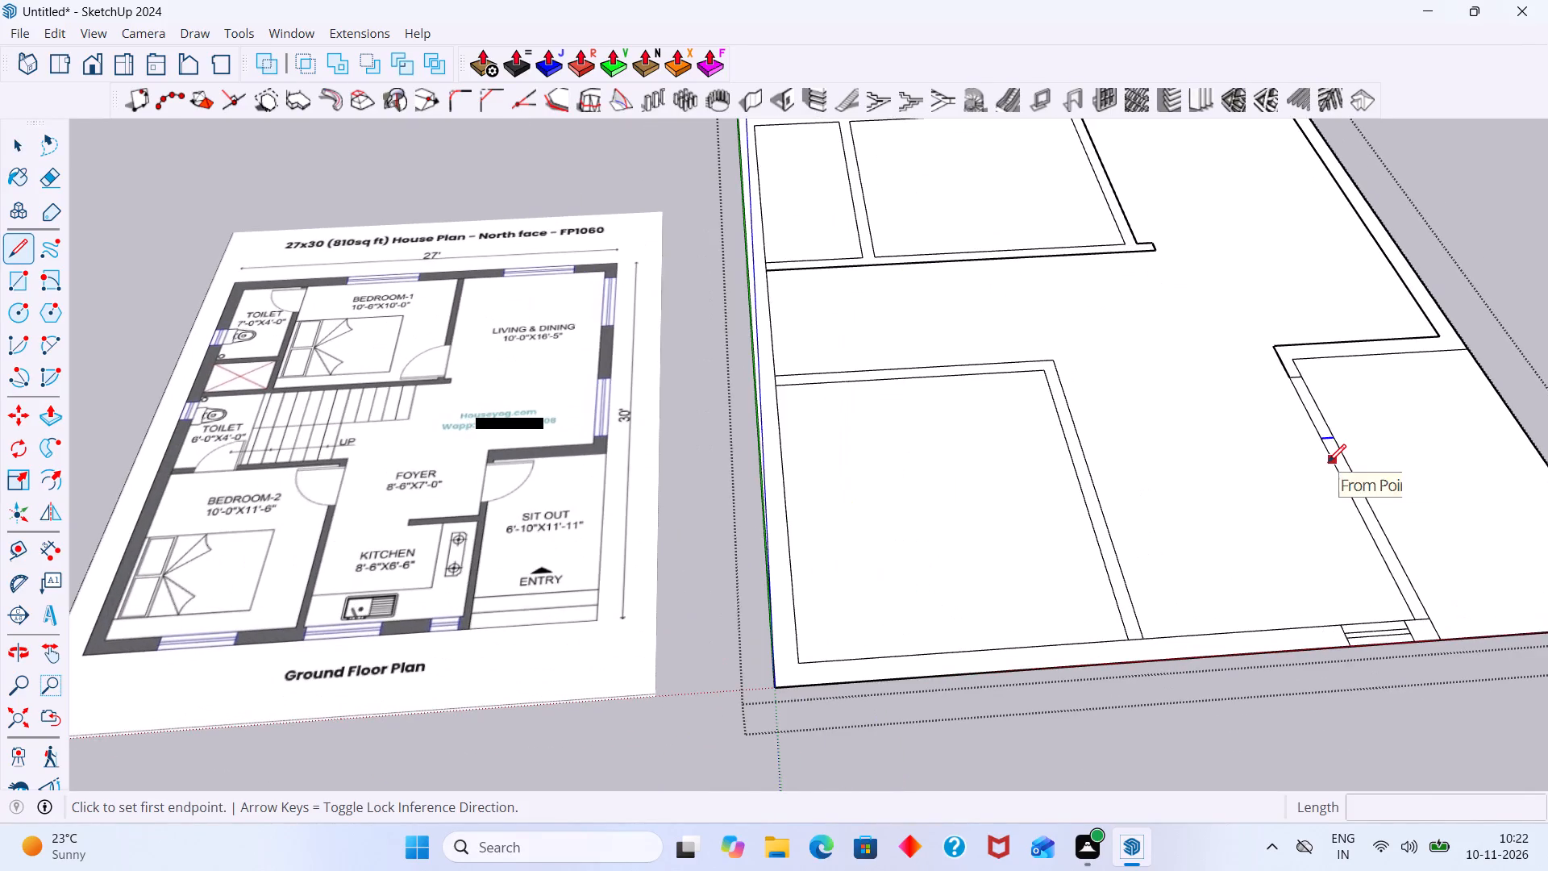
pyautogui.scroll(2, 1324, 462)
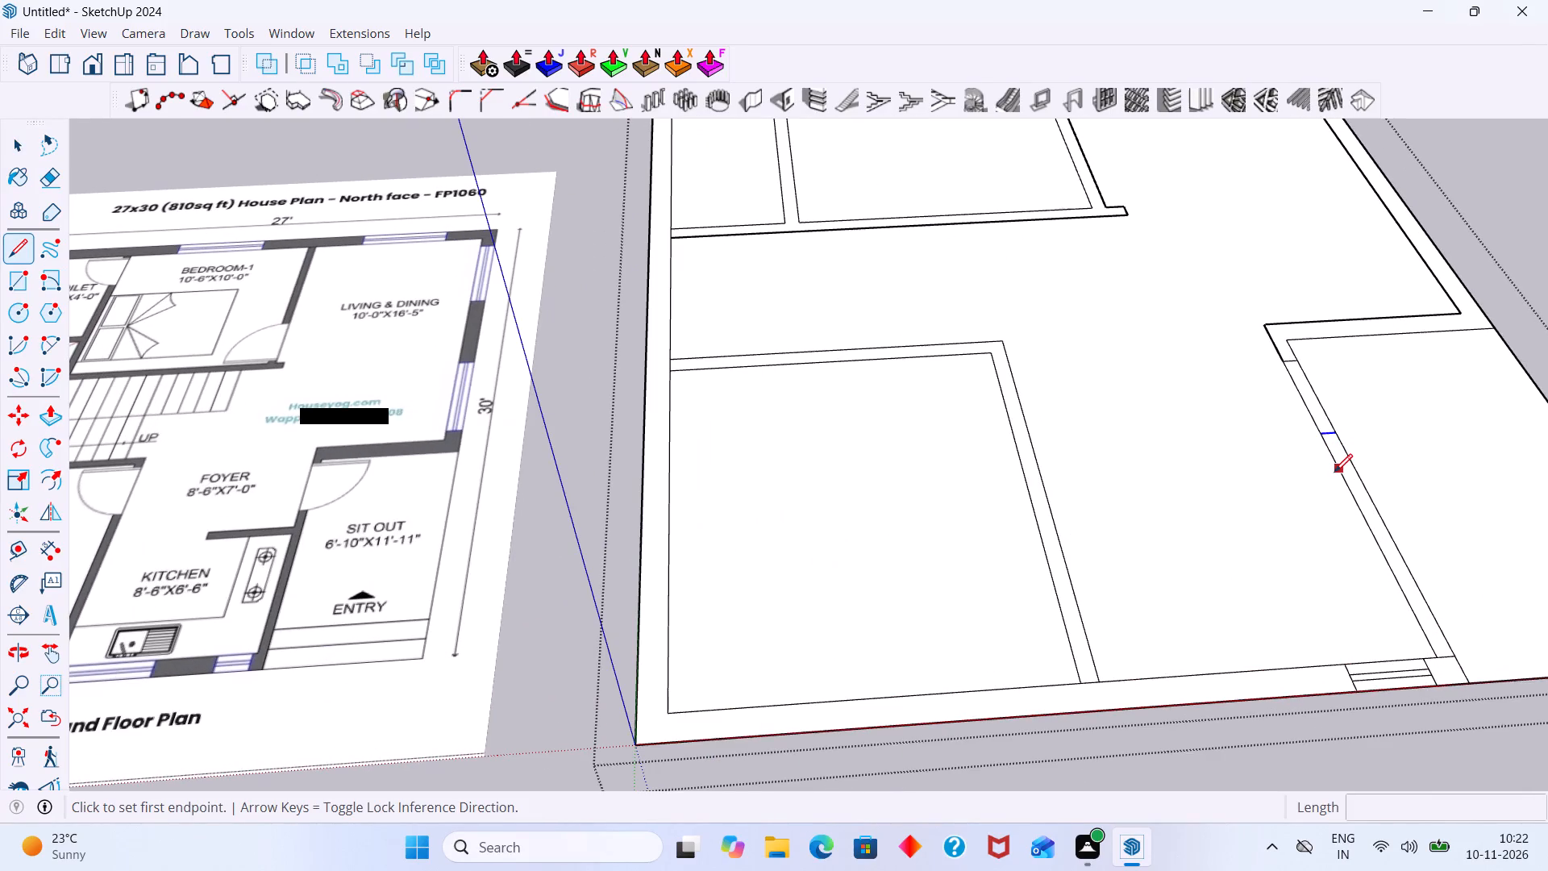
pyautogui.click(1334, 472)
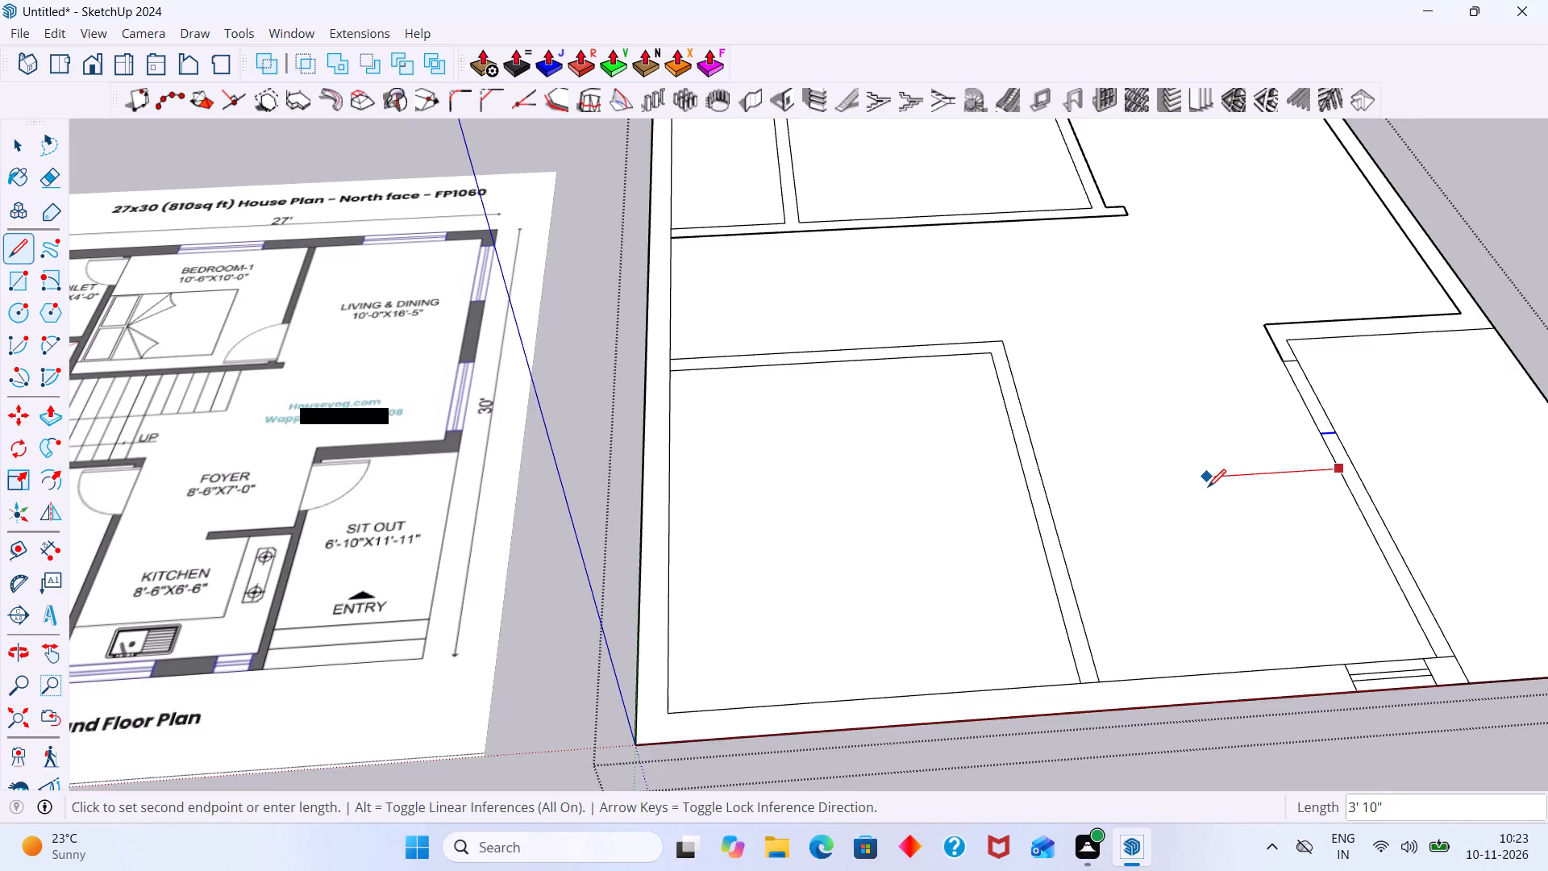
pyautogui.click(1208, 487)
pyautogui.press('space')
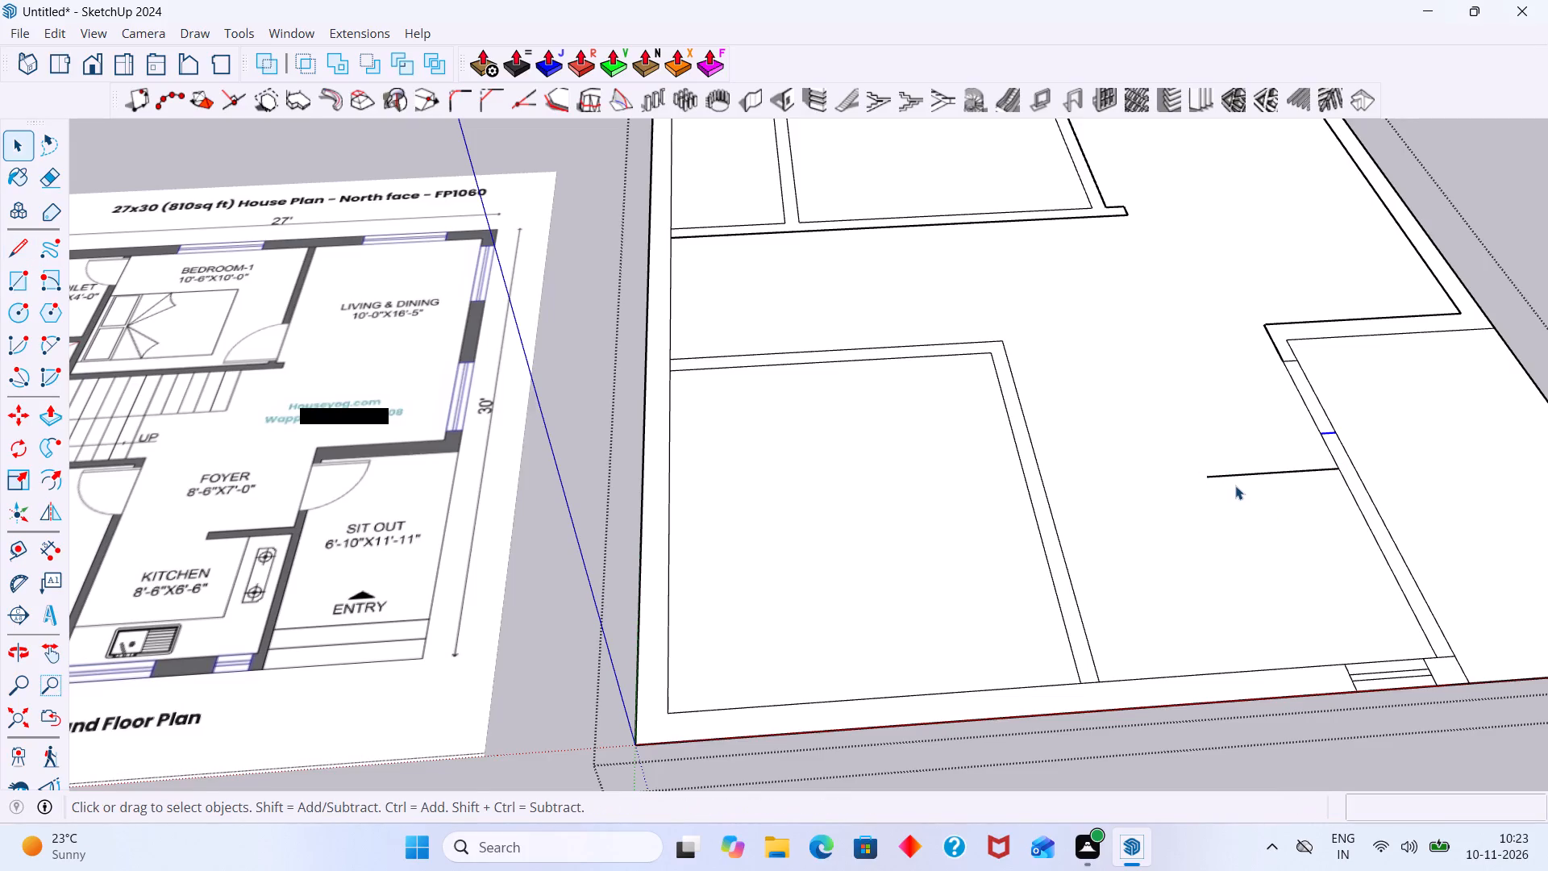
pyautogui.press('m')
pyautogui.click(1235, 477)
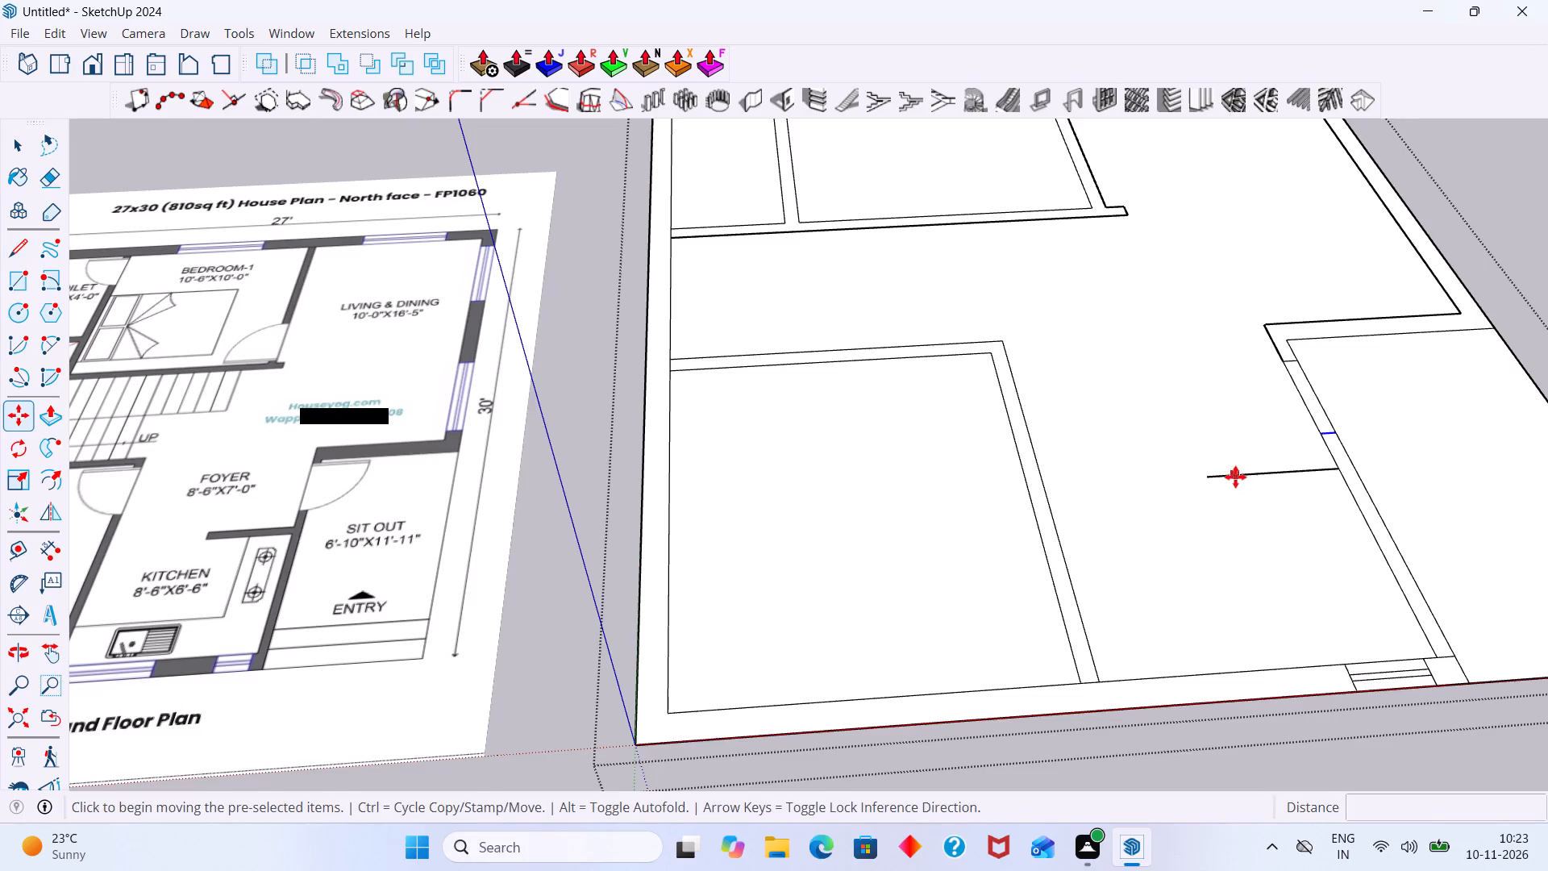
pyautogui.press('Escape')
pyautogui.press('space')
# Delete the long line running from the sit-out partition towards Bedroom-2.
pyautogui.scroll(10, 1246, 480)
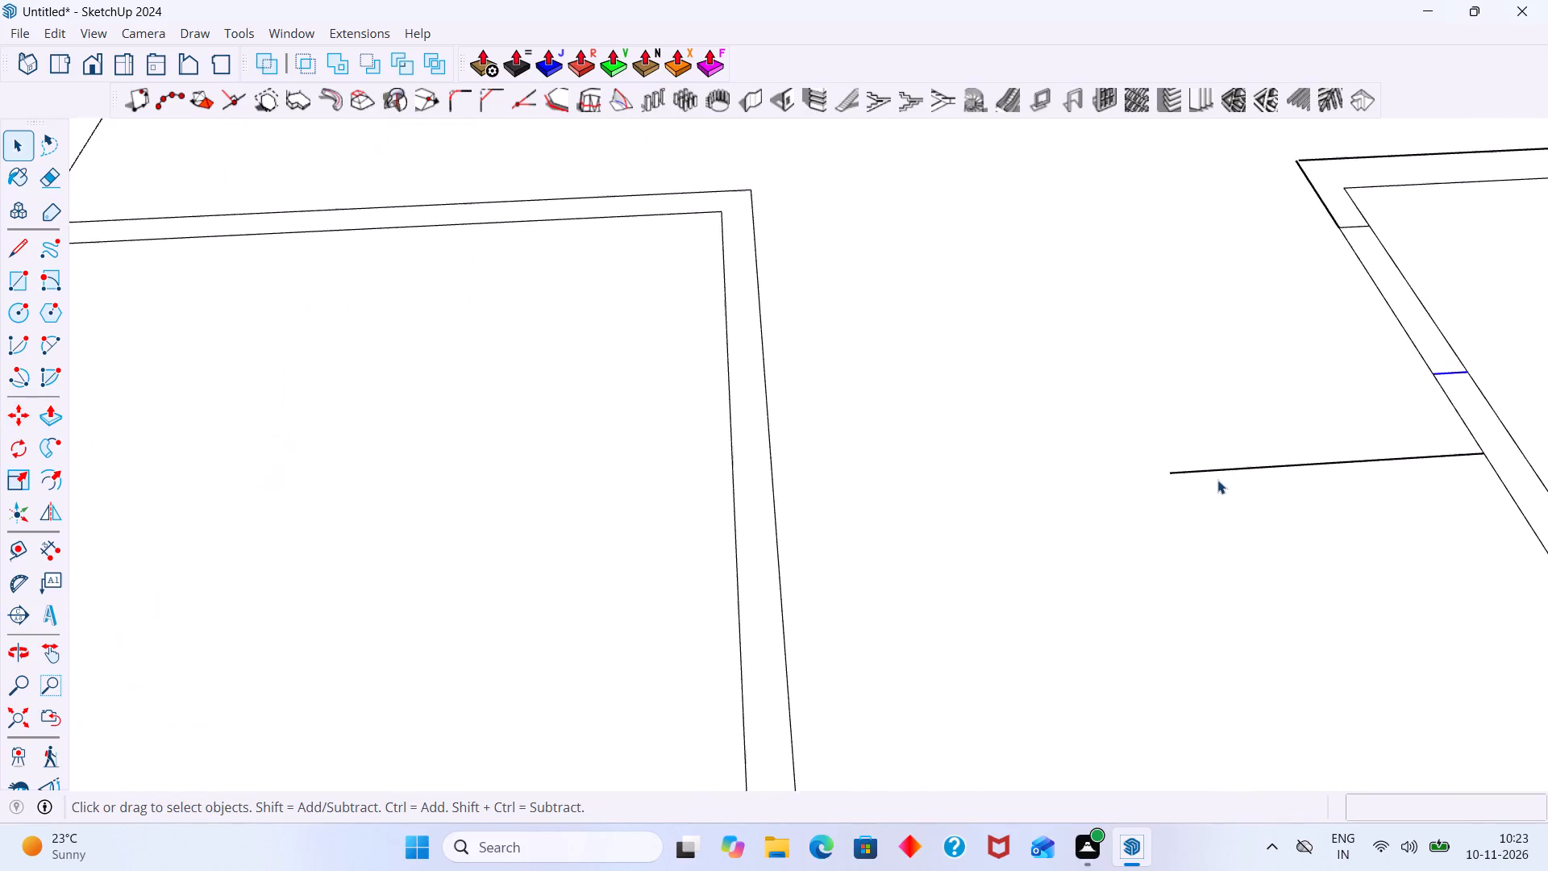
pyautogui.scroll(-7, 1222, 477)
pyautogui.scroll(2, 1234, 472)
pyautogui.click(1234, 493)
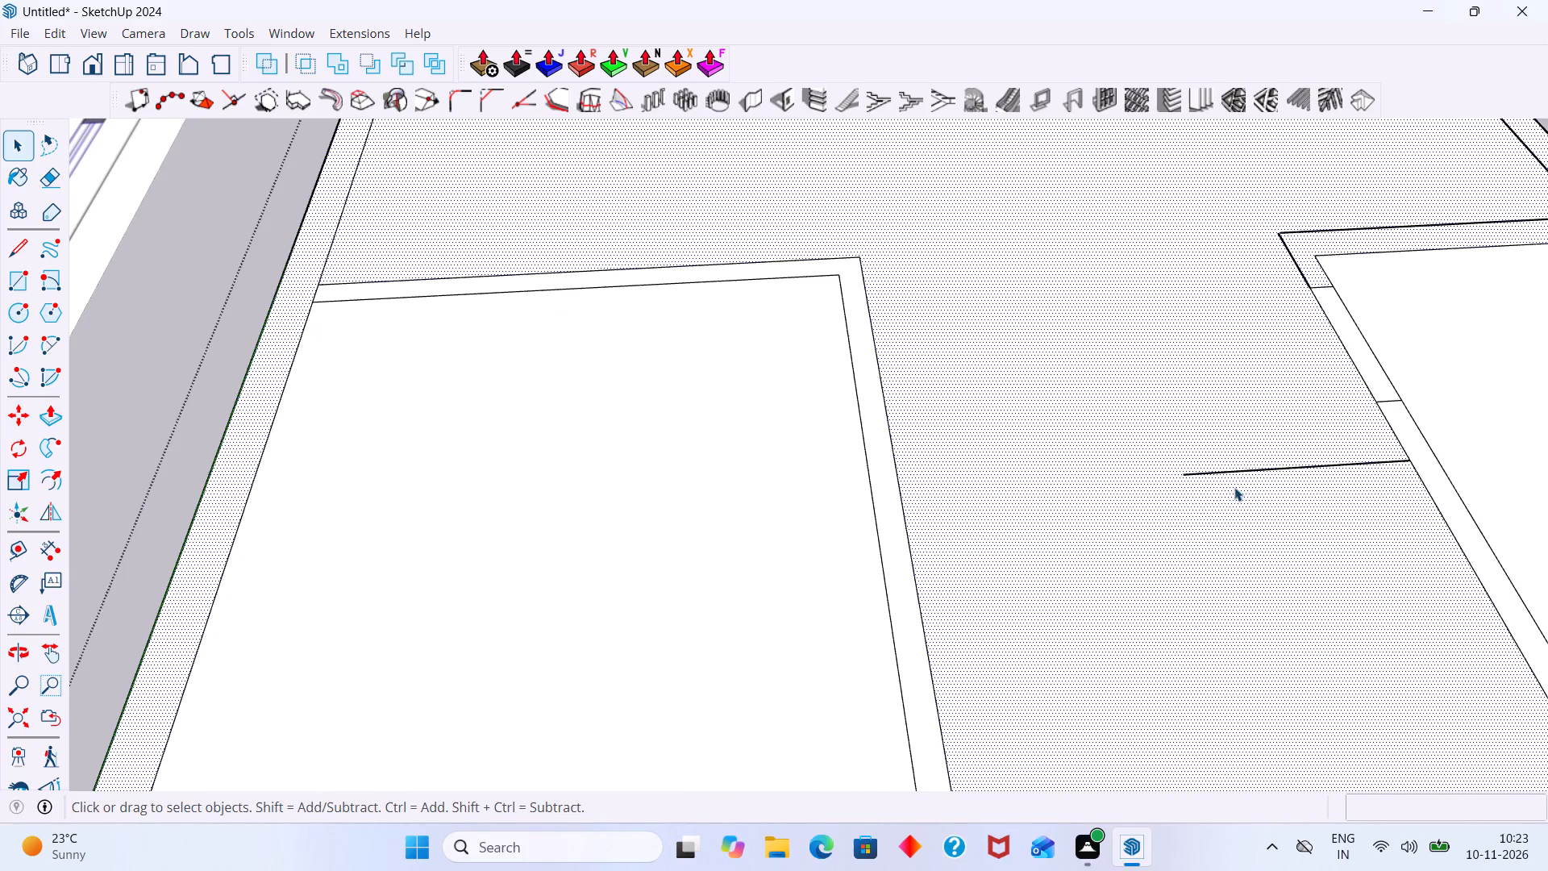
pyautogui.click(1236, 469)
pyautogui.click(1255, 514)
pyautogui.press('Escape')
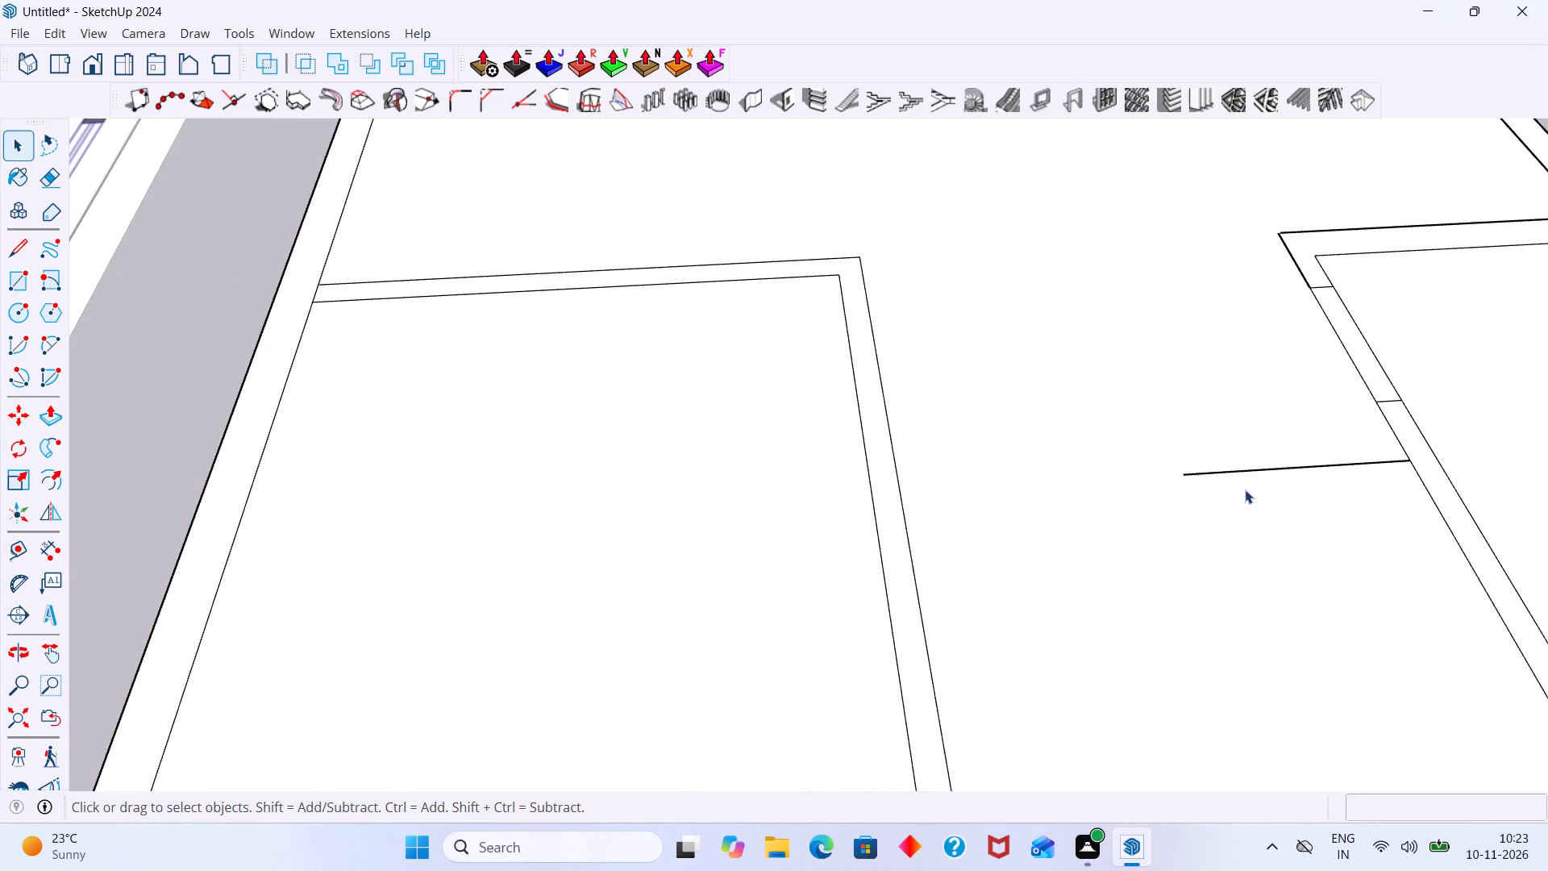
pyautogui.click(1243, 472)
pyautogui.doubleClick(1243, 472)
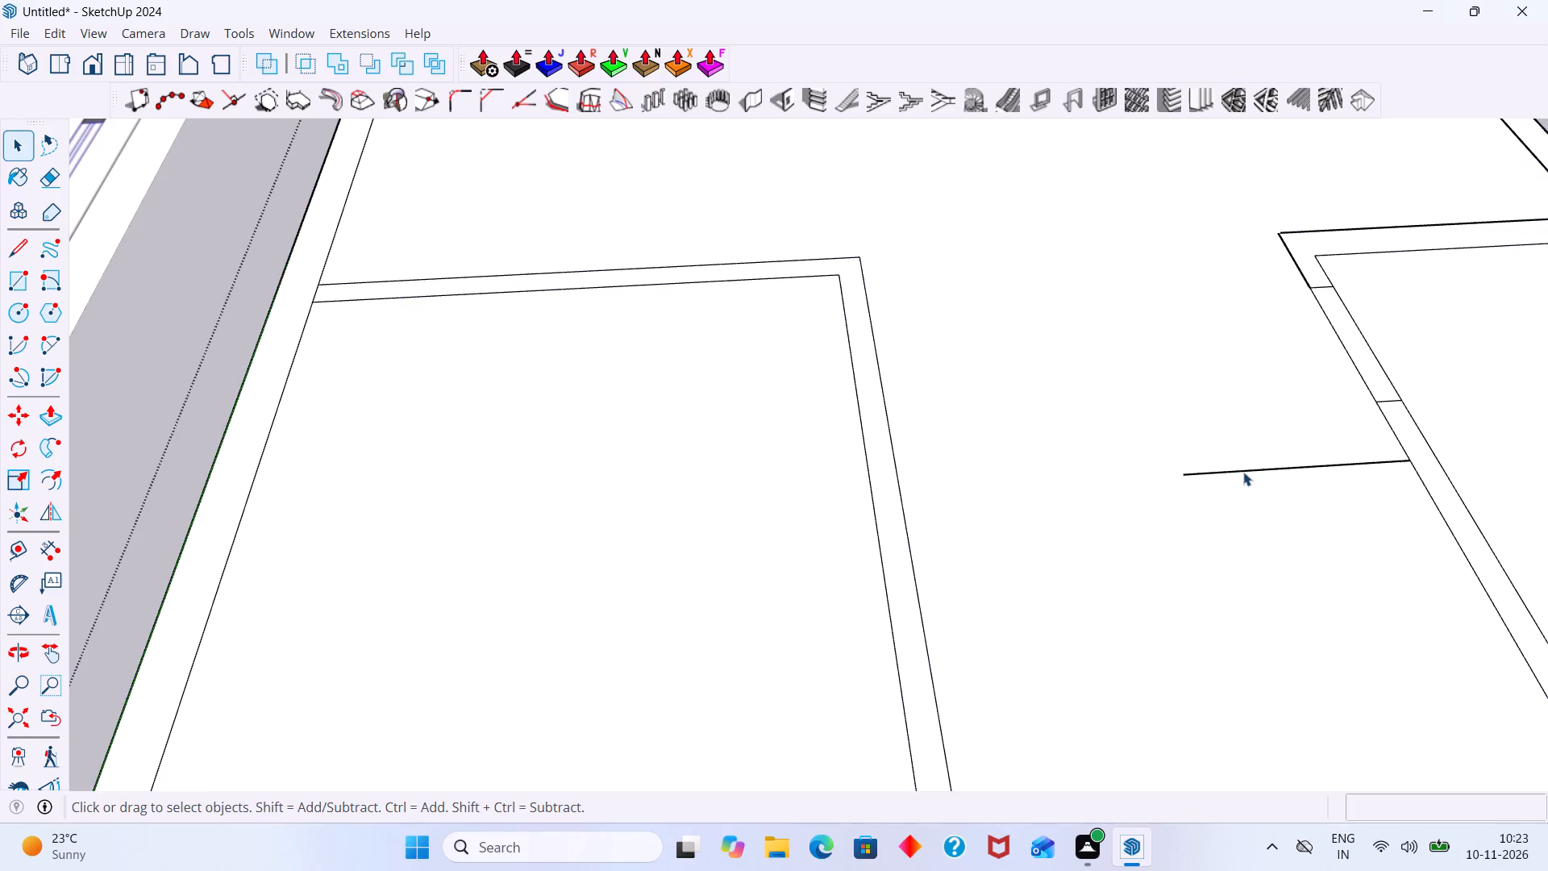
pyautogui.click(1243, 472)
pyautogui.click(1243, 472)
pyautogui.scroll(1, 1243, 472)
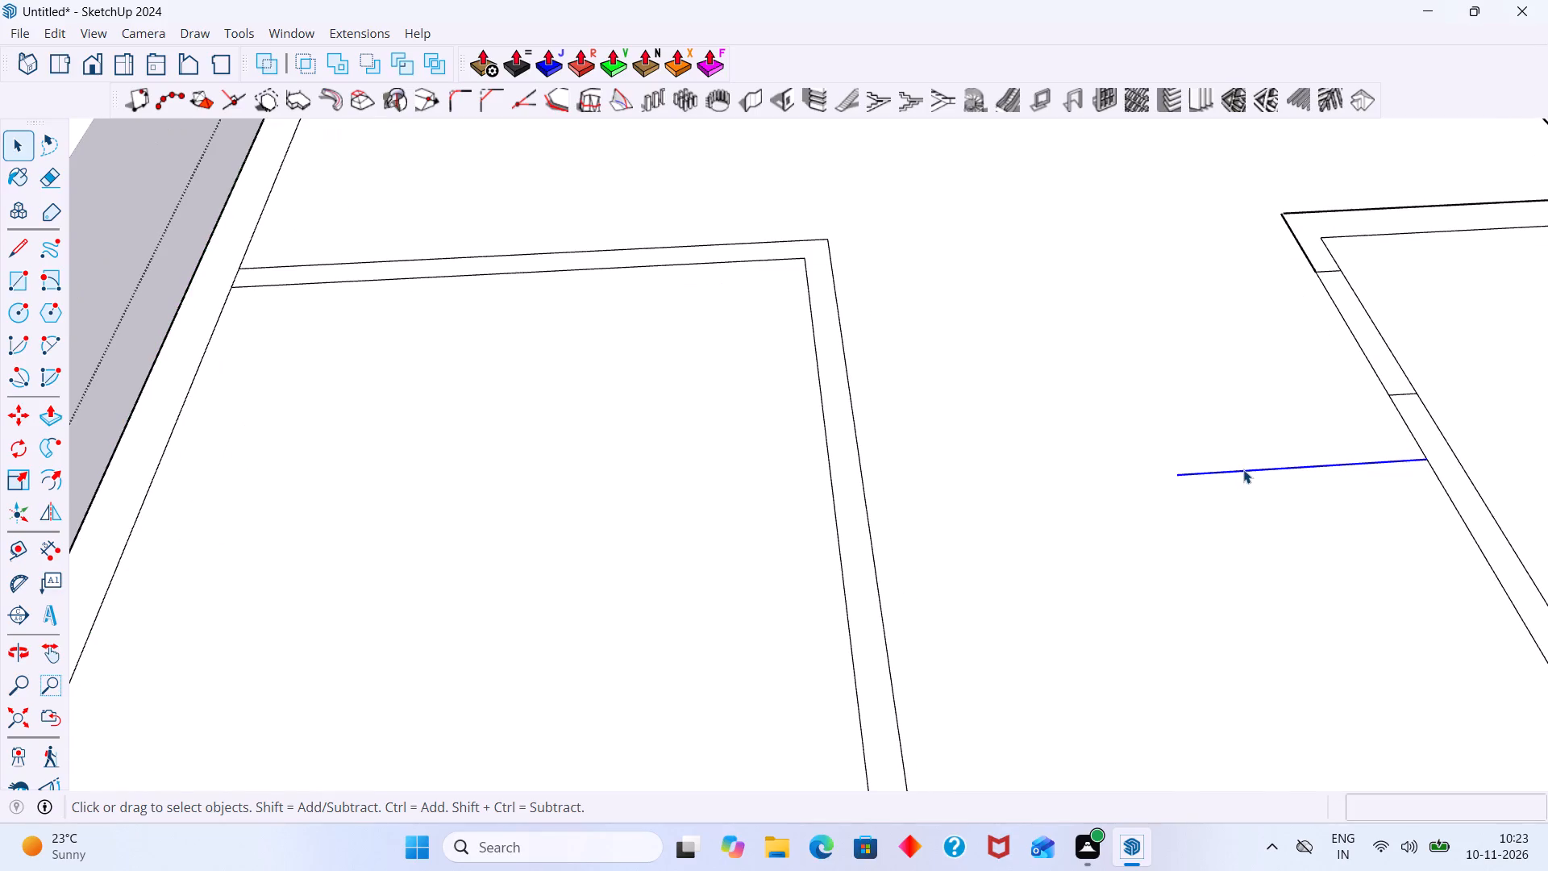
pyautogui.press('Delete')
# Inside the plan group, start a new kitchen partition line on the sit-out partition edge, just below the copied mark.
pyautogui.scroll(-11, 1241, 512)
pyautogui.doubleClick(1233, 504)
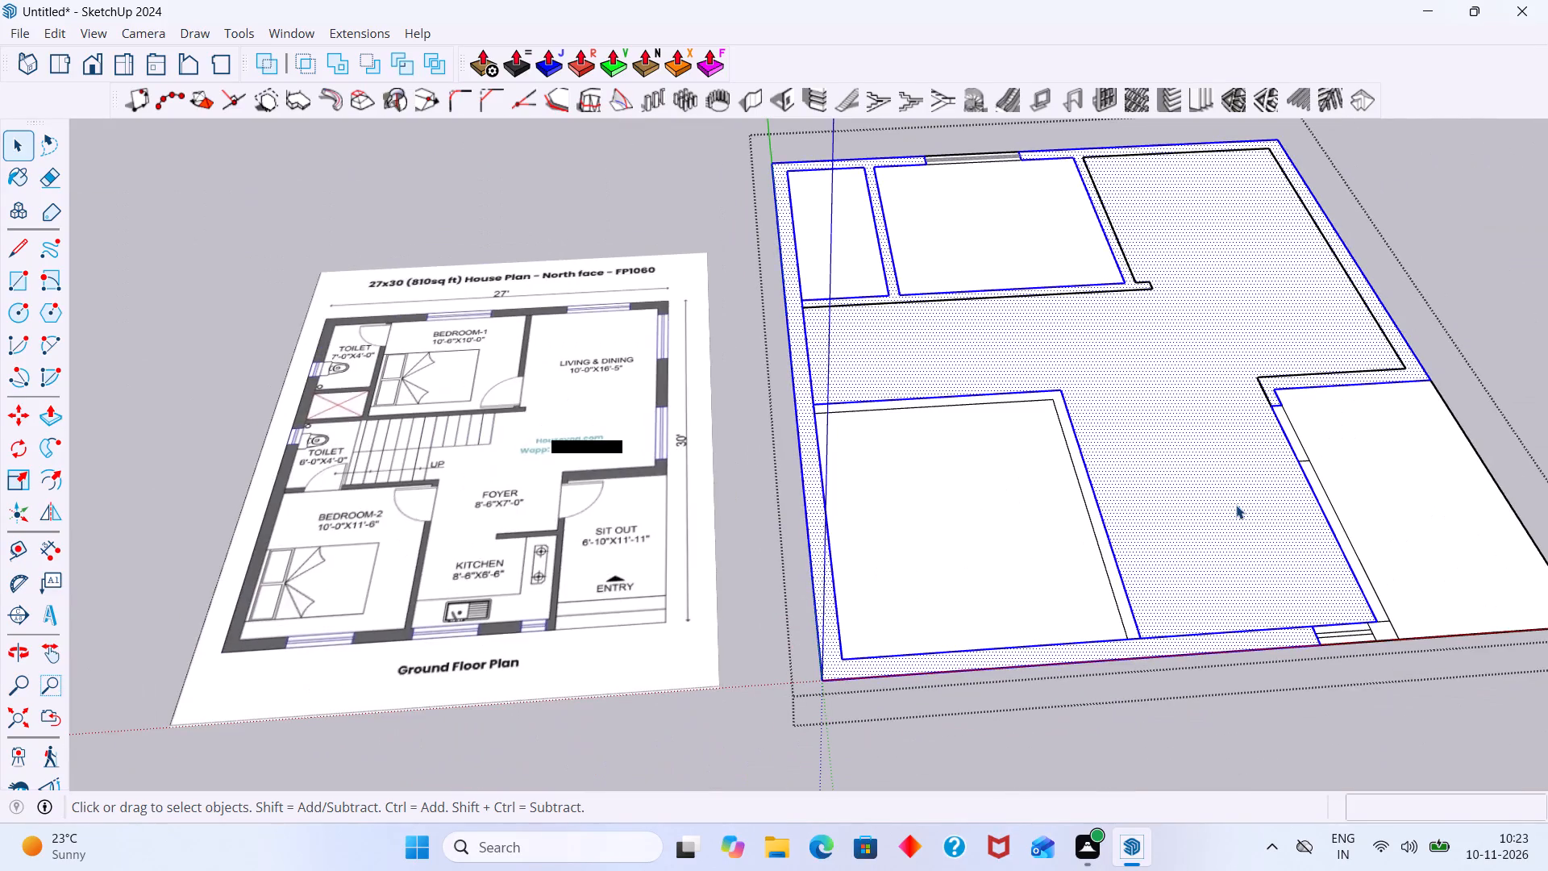
pyautogui.click(1236, 505)
pyautogui.click(1240, 518)
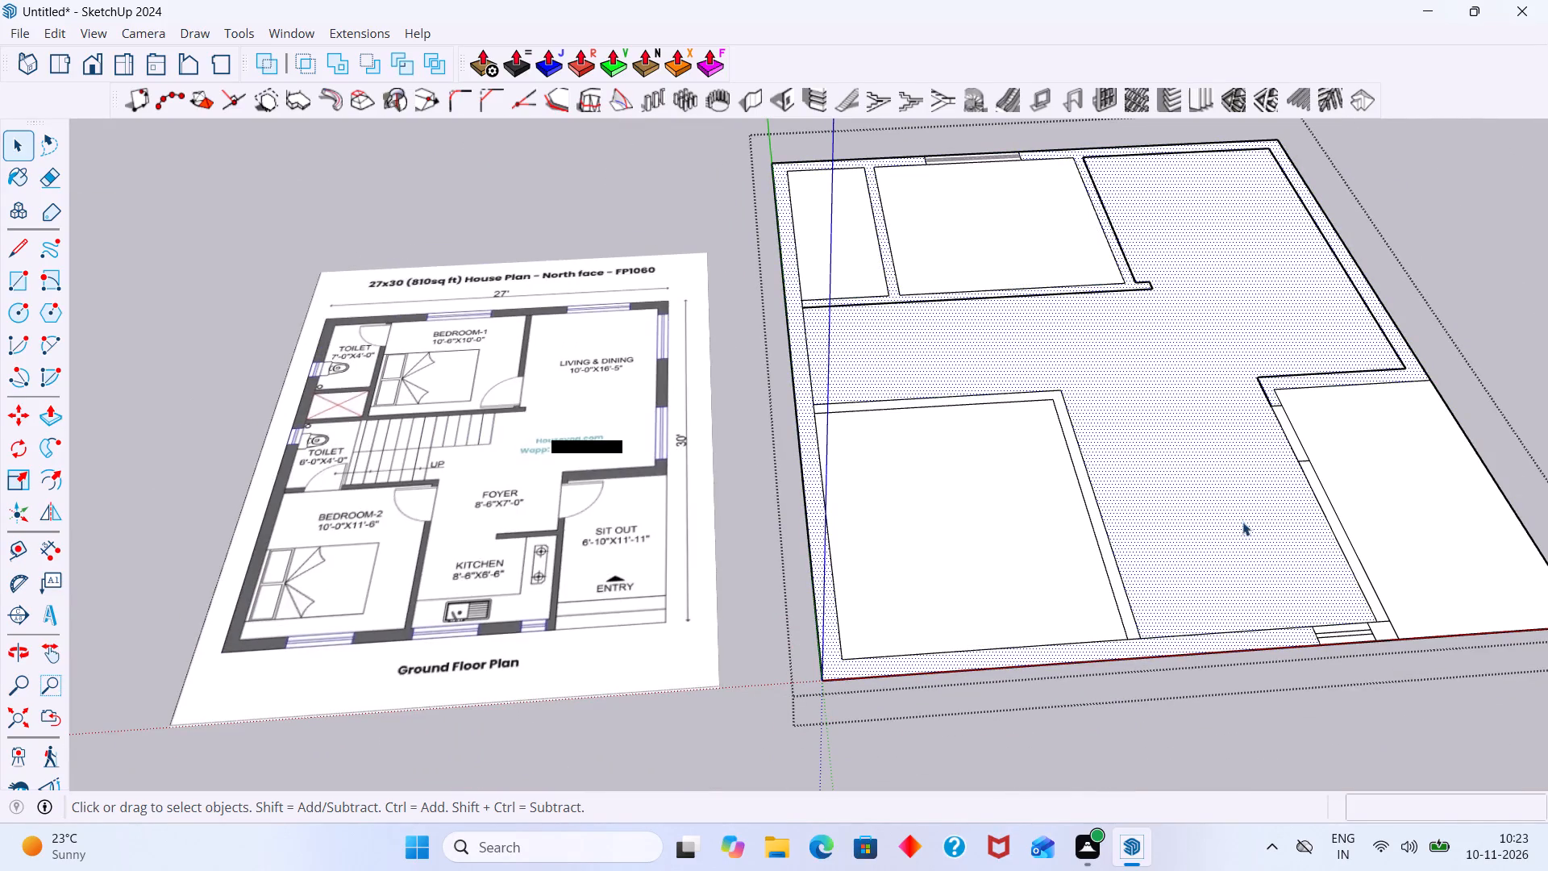
pyautogui.press('l')
pyautogui.scroll(2, 1331, 520)
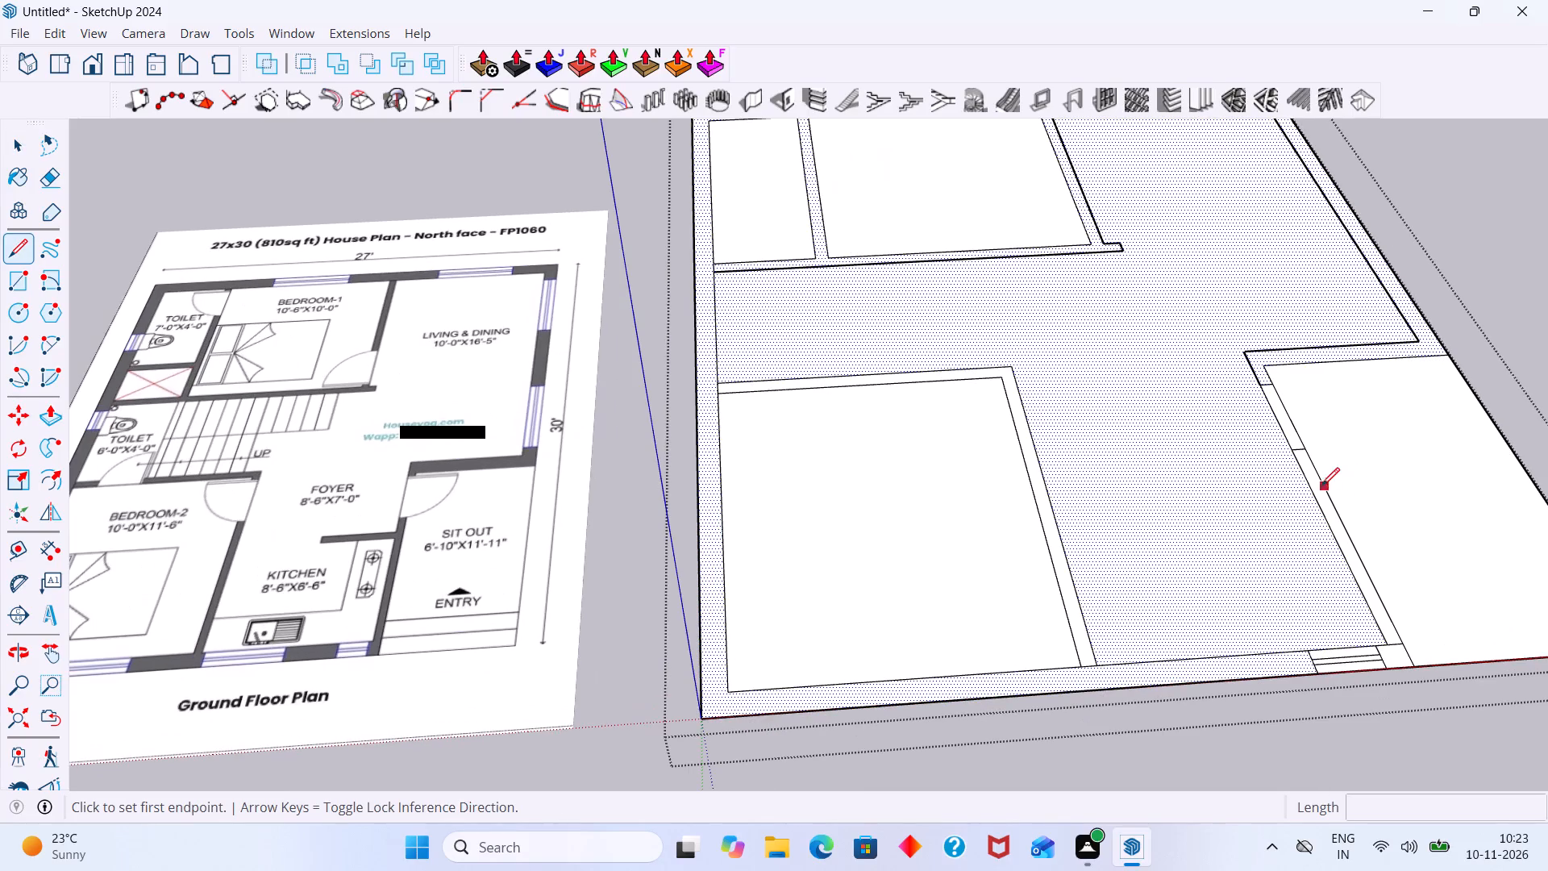
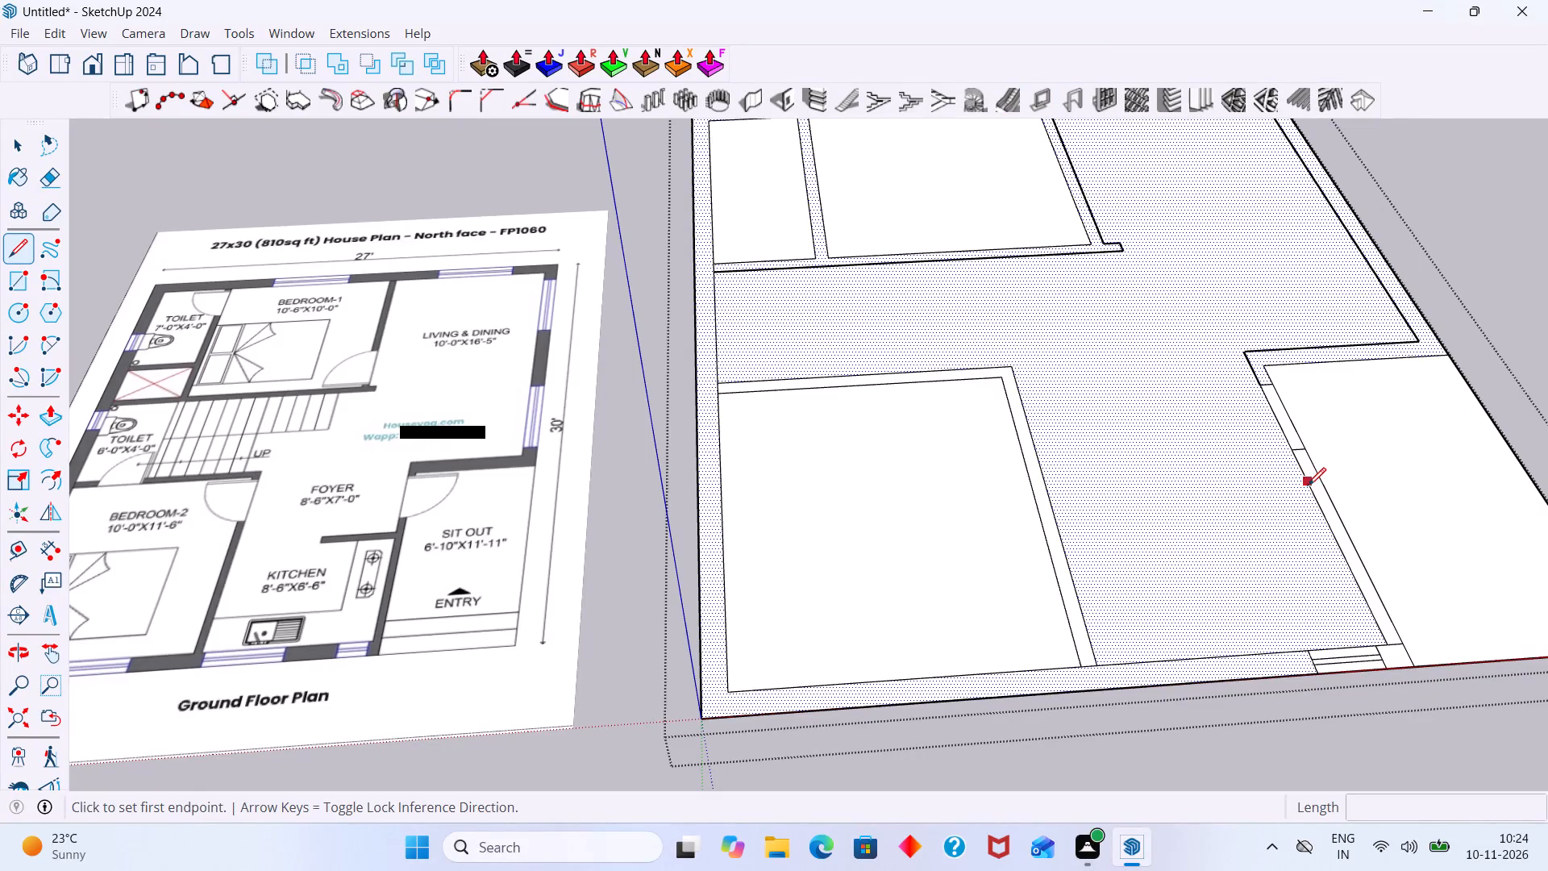
# Complete the kitchen partition line from the sit-out partition towards Bedroom-2, about 3' 9 5/8" long along the red axis.
pyautogui.scroll(4, 1286, 527)
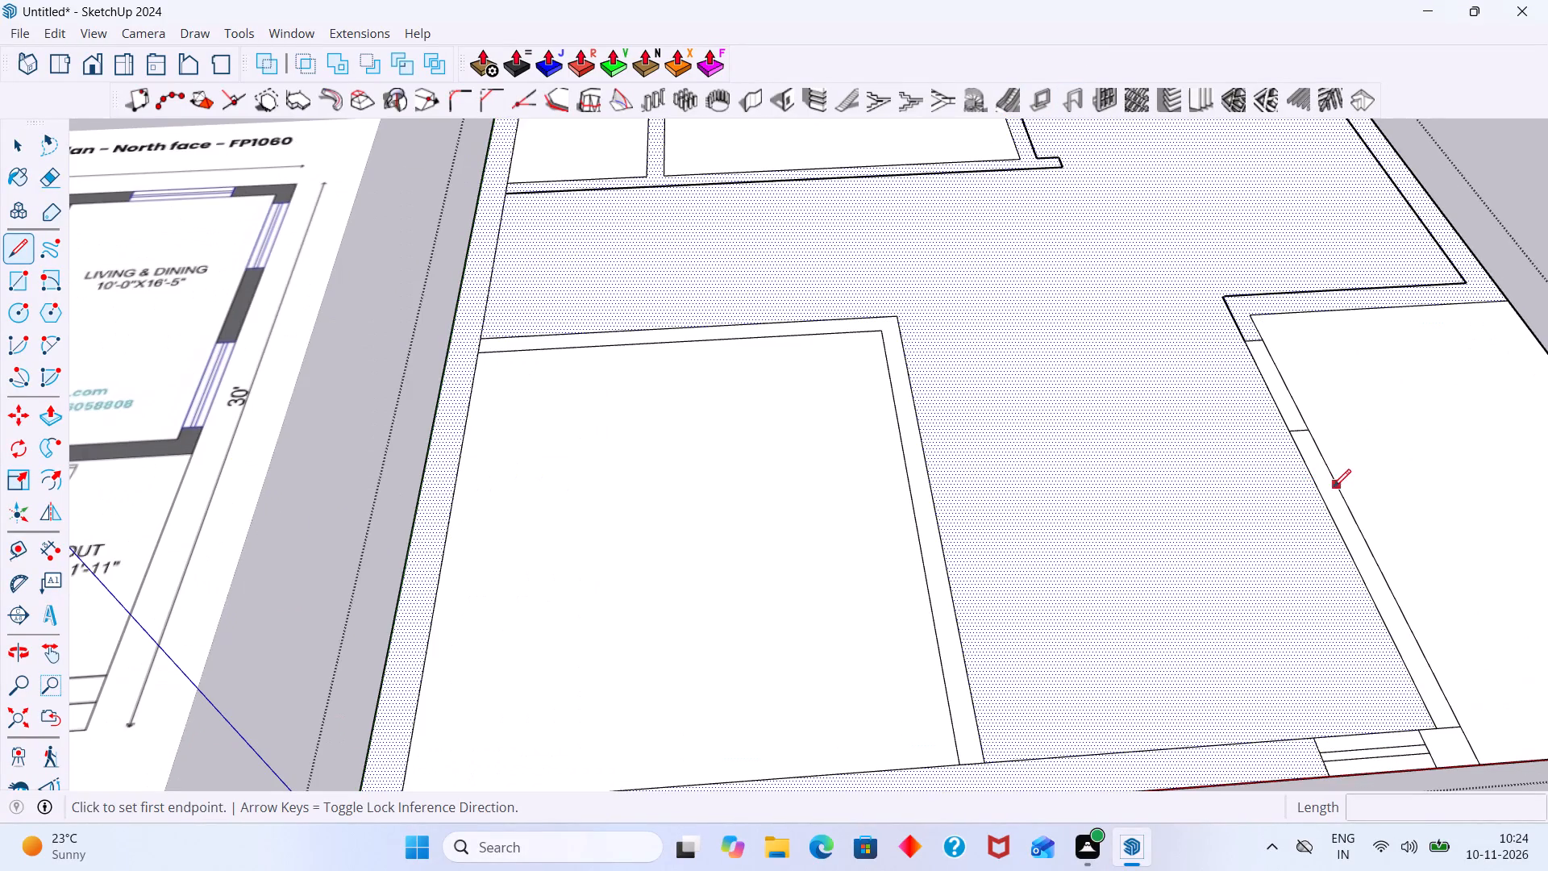
pyautogui.moveTo(1311, 487); pyautogui.dragTo(1291, 490)
pyautogui.scroll(-2, 1234, 490)
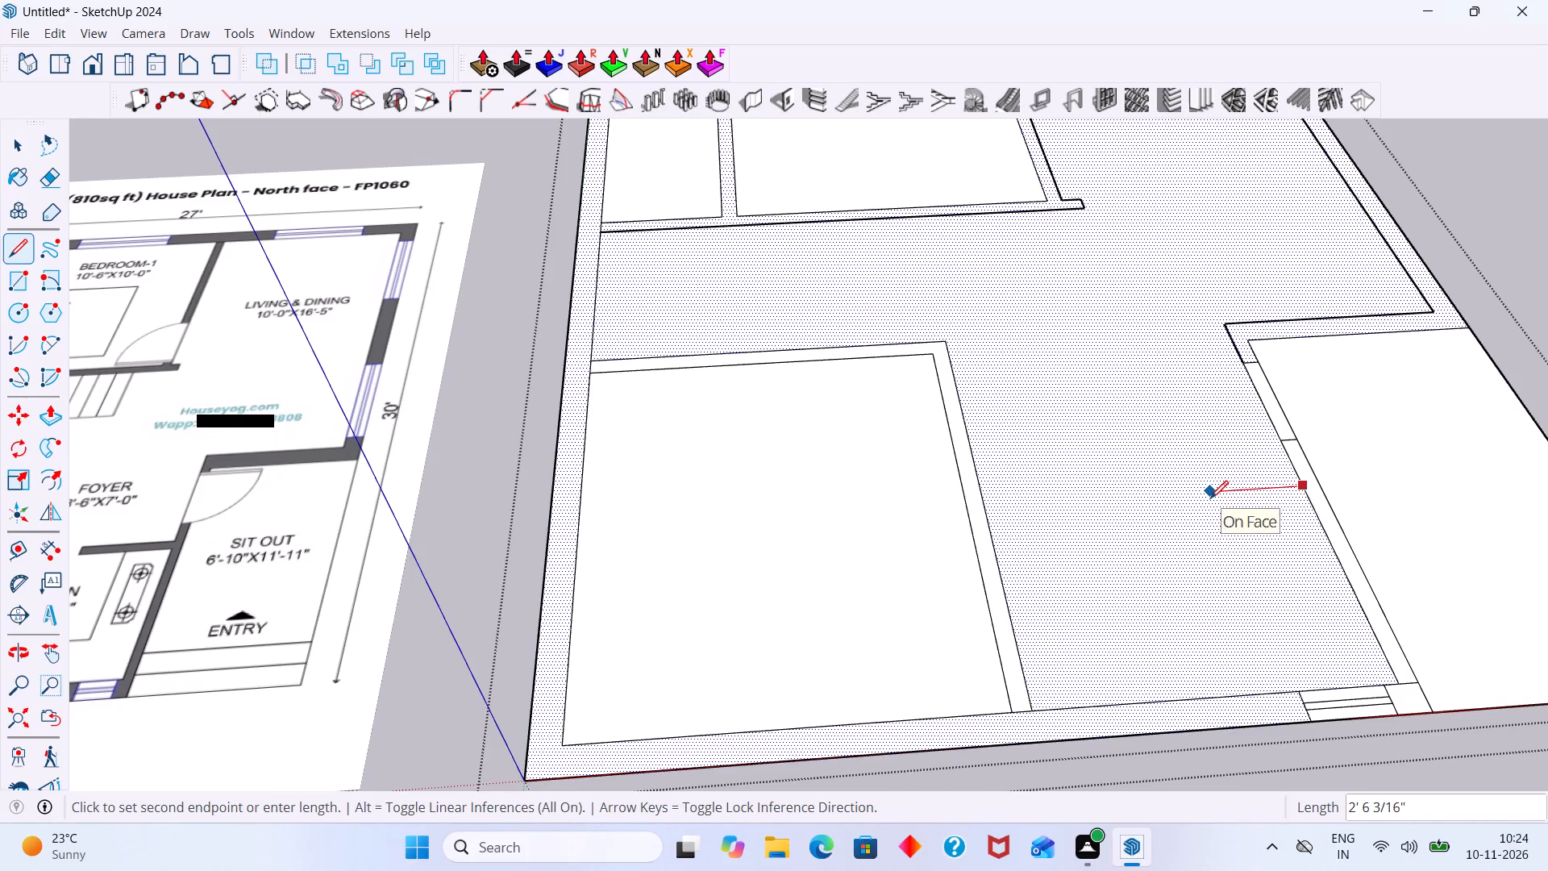
pyautogui.scroll(-4, 1209, 498)
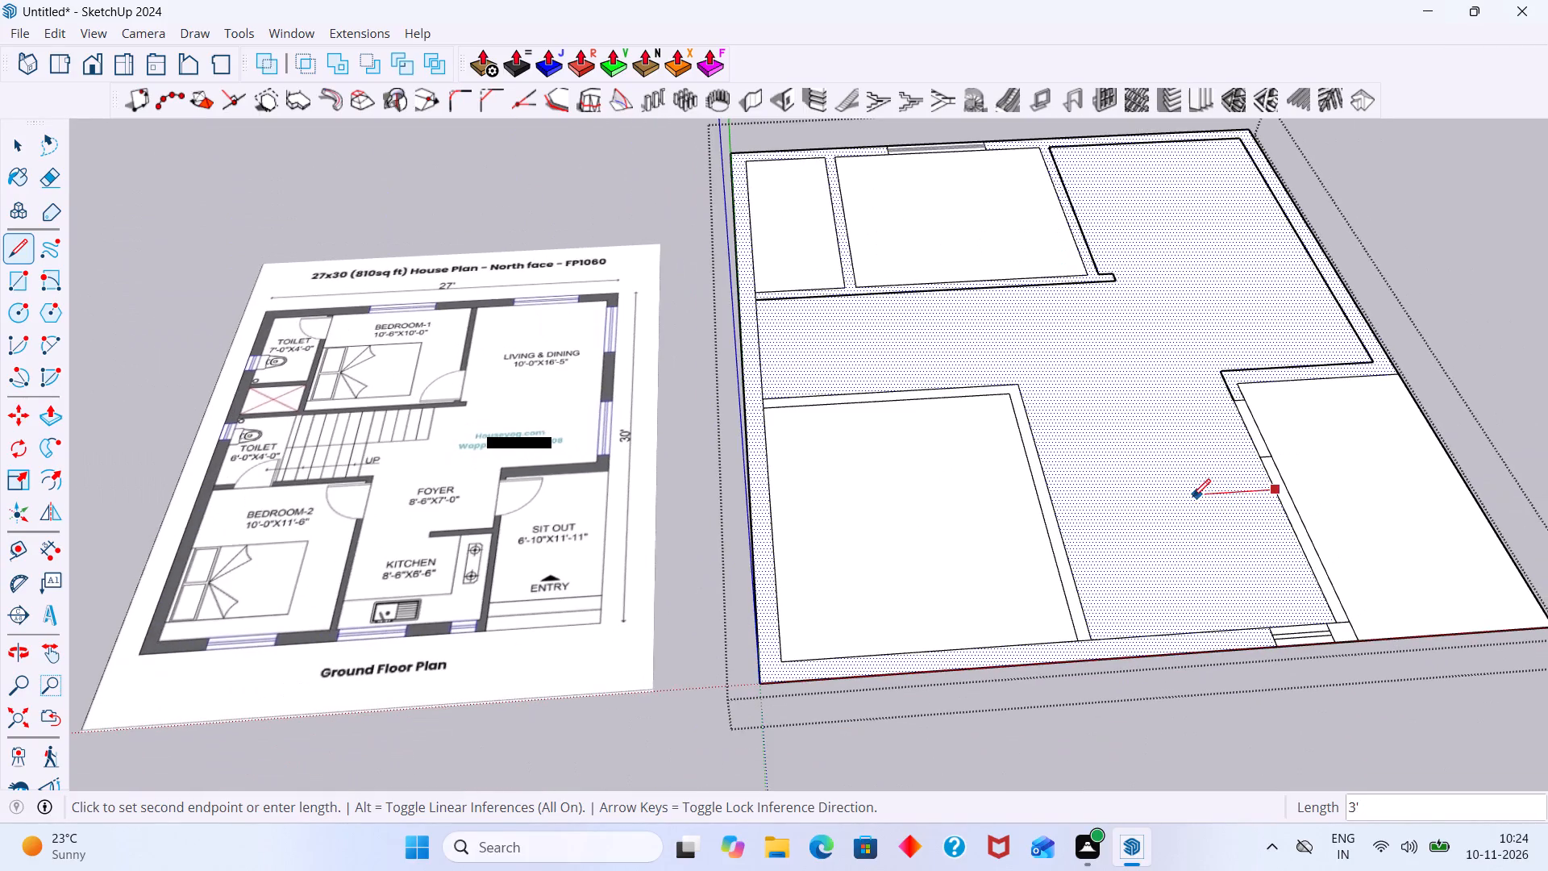
pyautogui.scroll(1, 1172, 497)
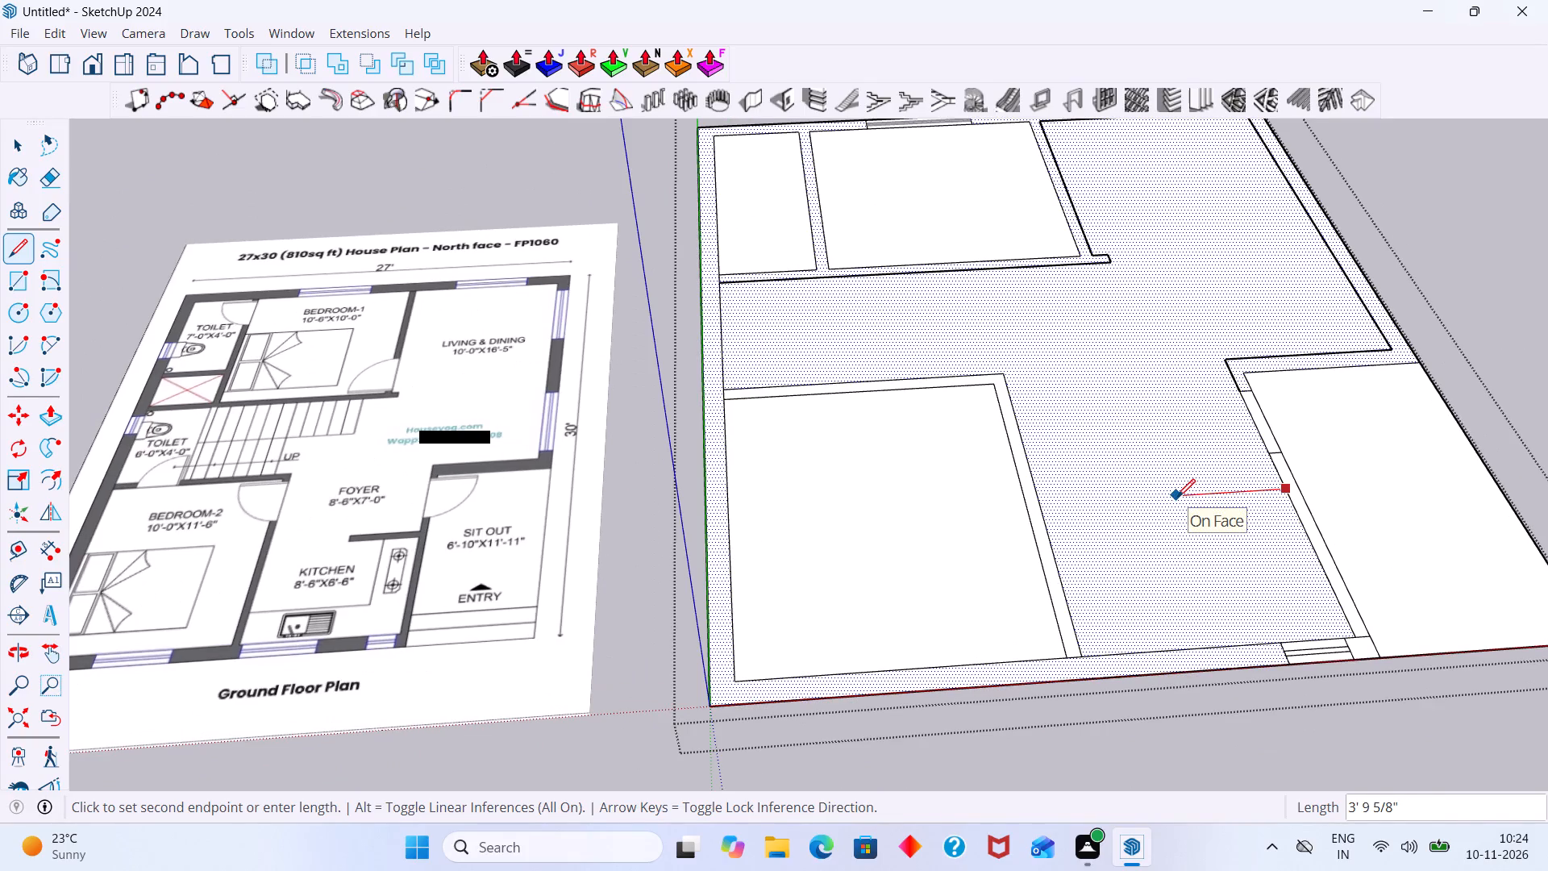
pyautogui.click(1177, 497)
pyautogui.scroll(2, 1180, 527)
pyautogui.scroll(-2, 1183, 523)
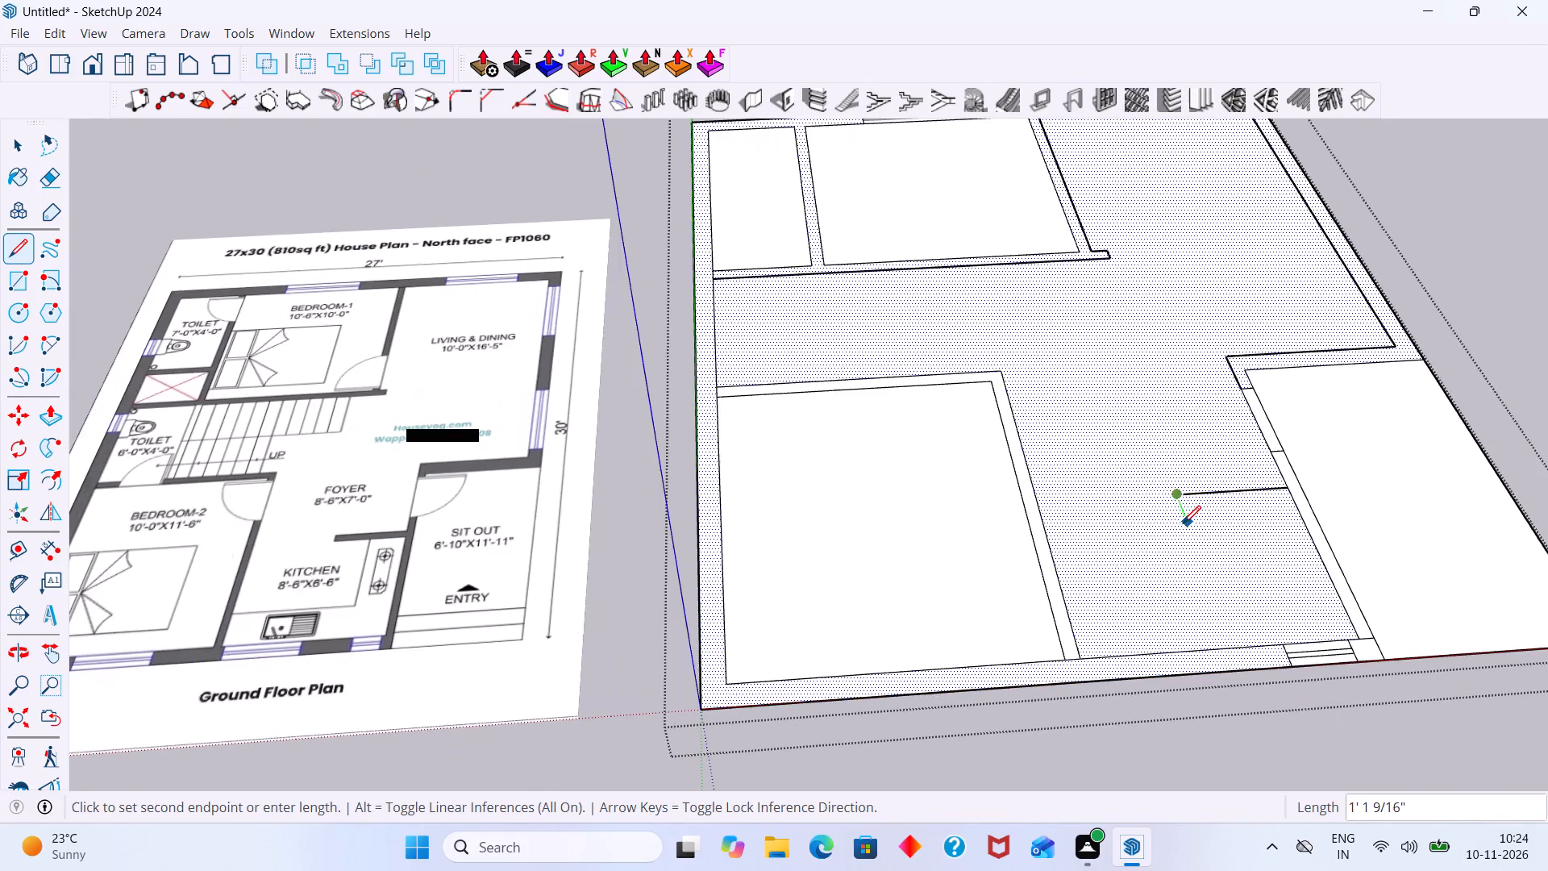
pyautogui.scroll(3, 1188, 519)
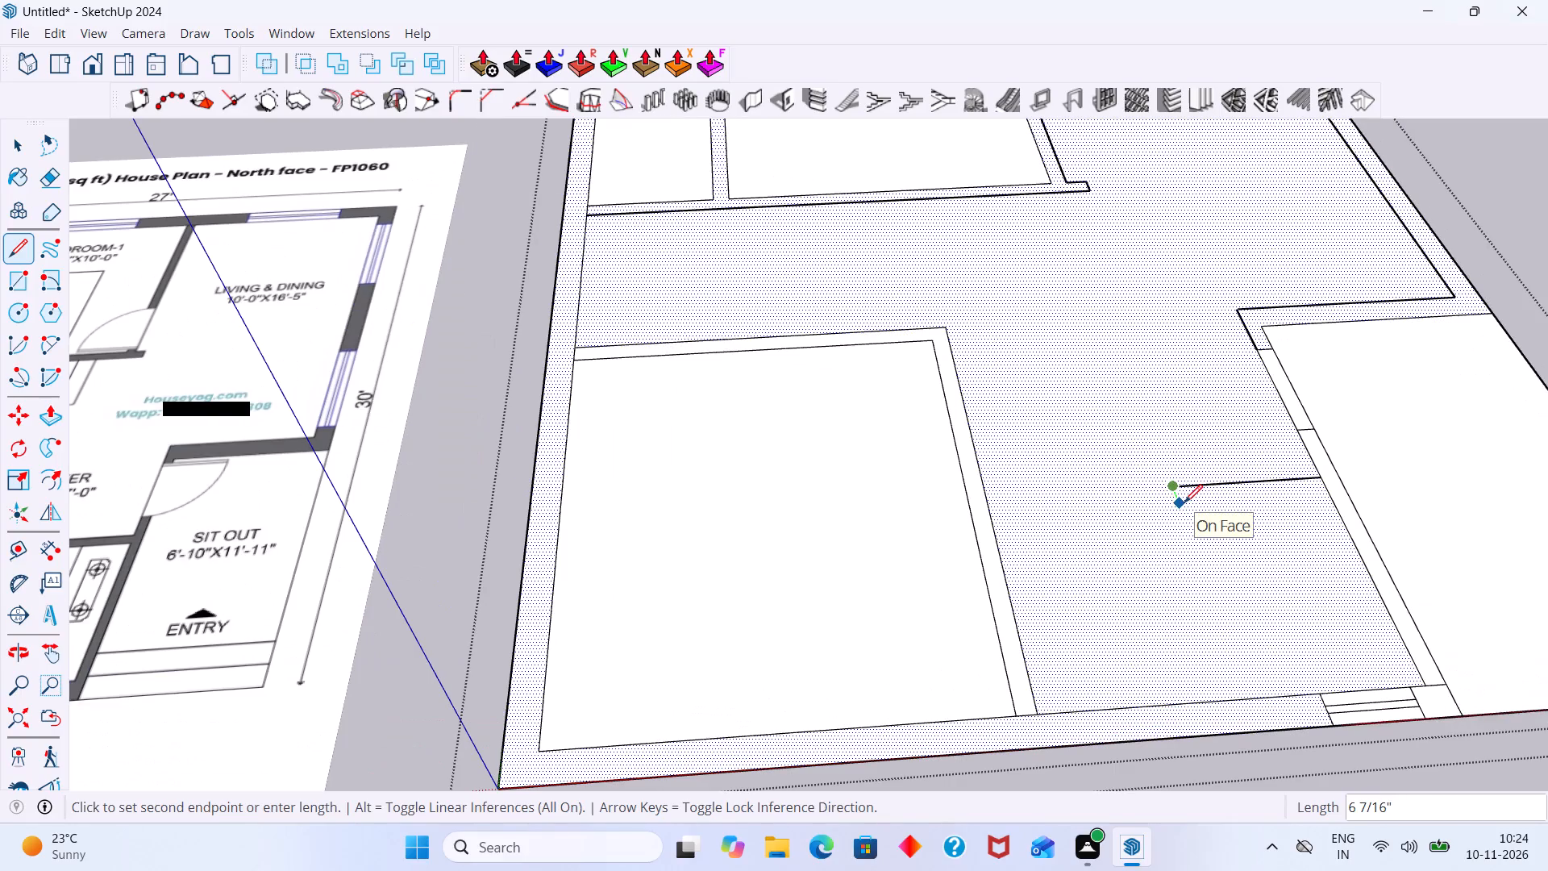
pyautogui.press('space')
# Copy the kitchen partition line 6" along the green axis towards the kitchen's outer window wall.
pyautogui.click(1213, 480)
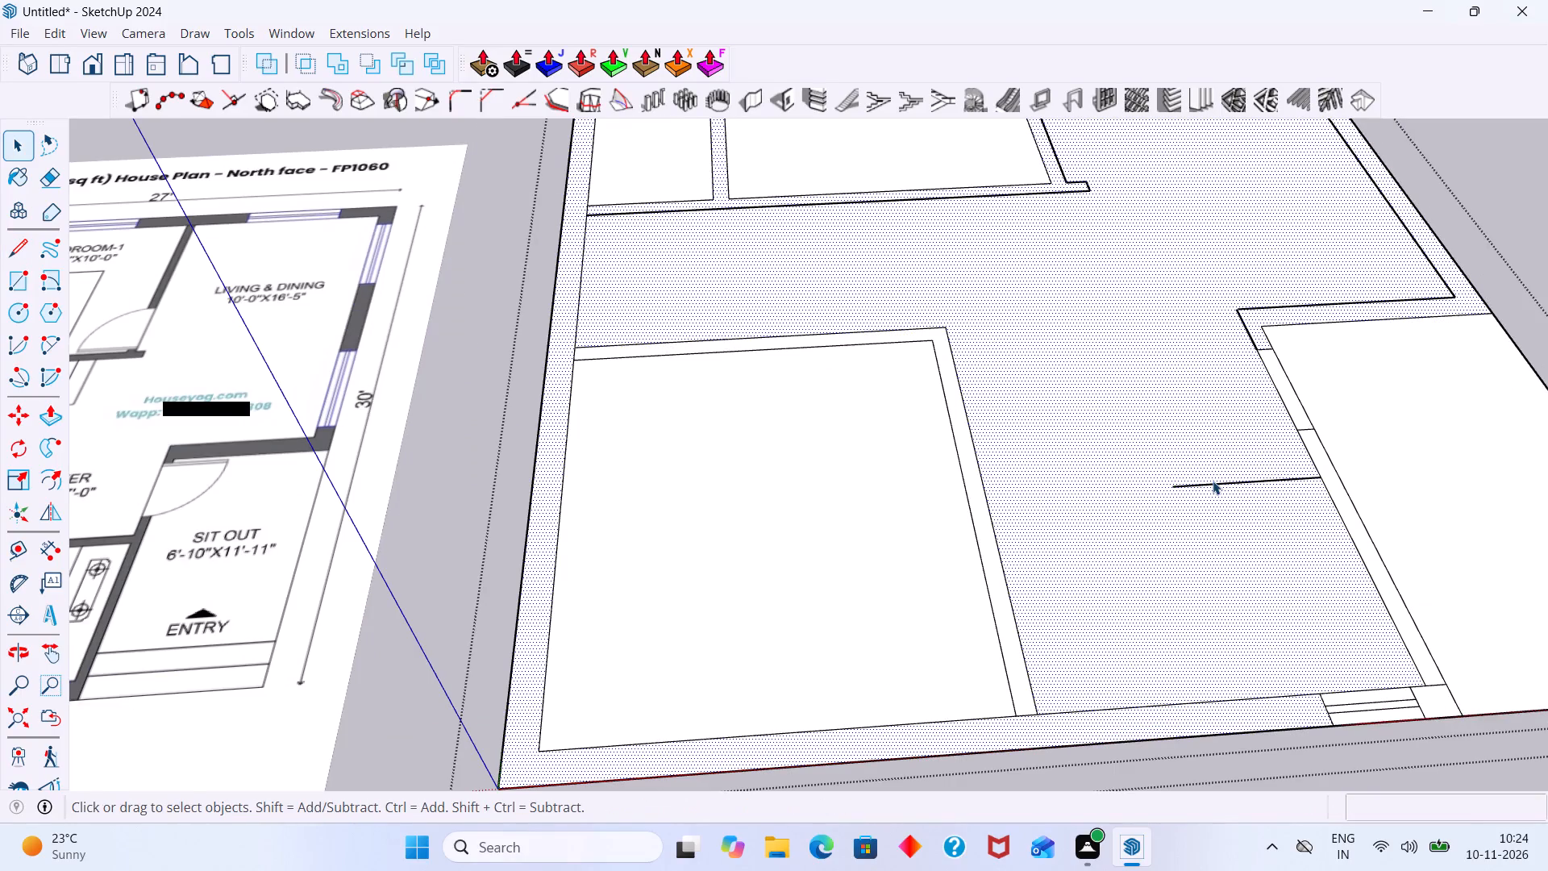
pyautogui.click(1213, 481)
pyautogui.click(1214, 484)
pyautogui.click(1214, 484)
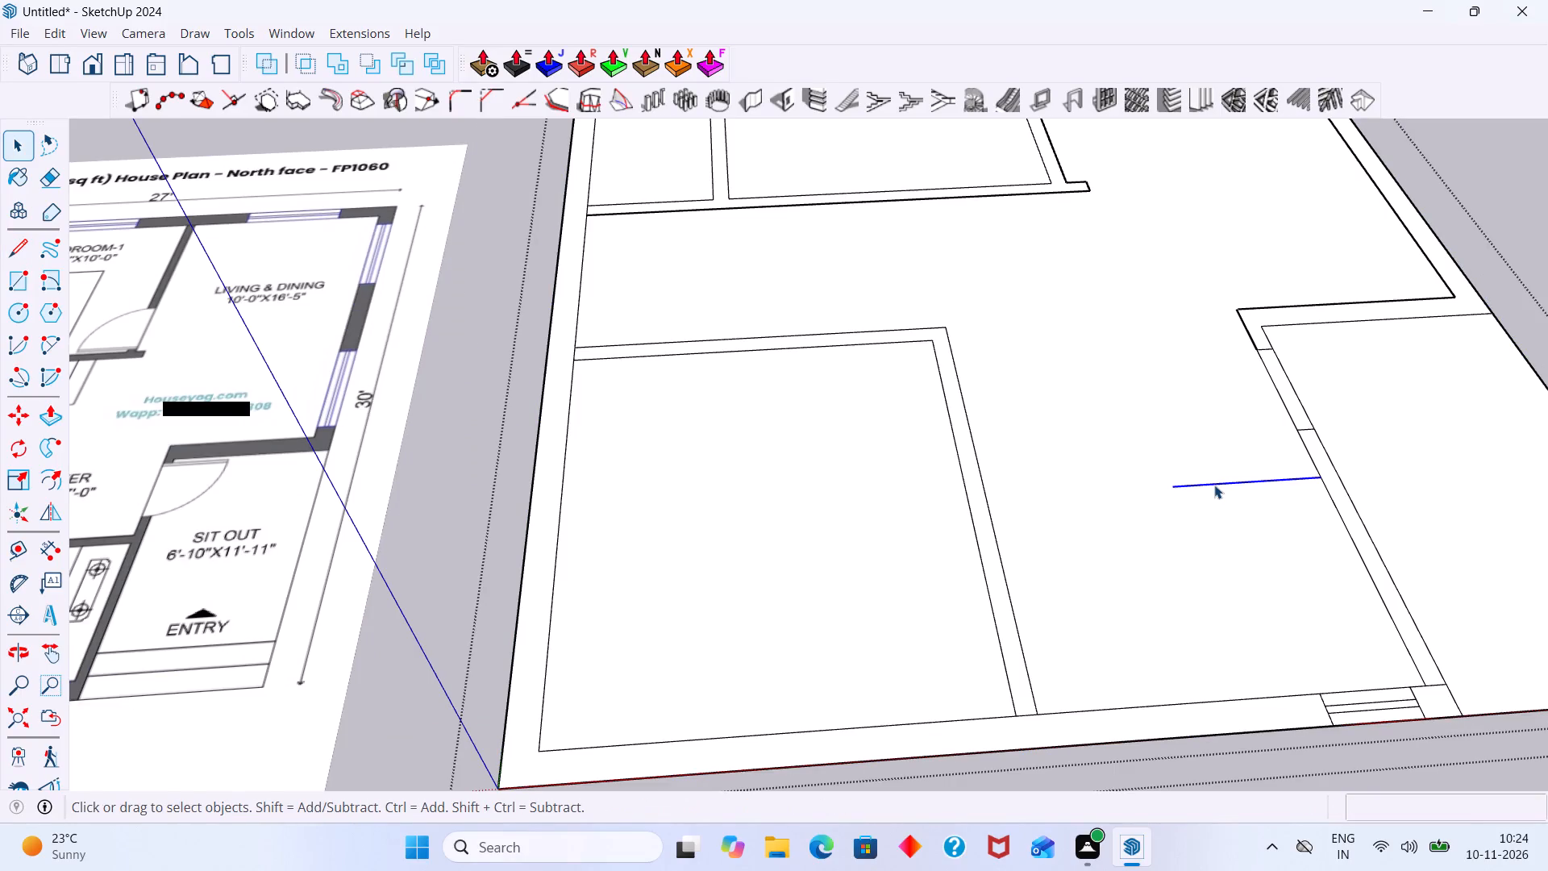
pyautogui.press('m')
pyautogui.click(1215, 486)
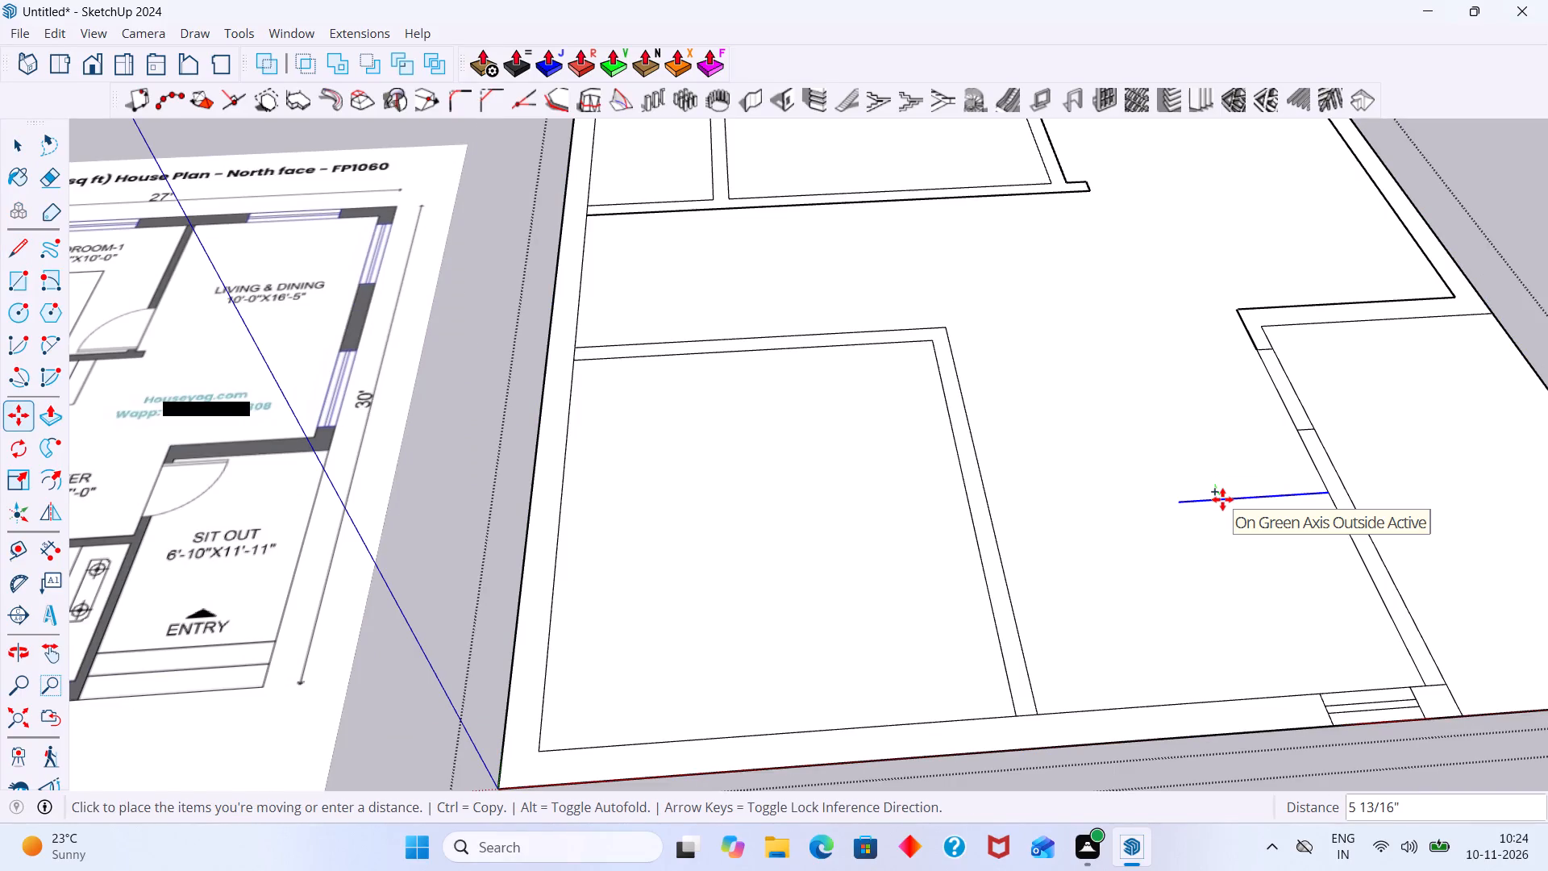
pyautogui.scroll(-1, 1224, 501)
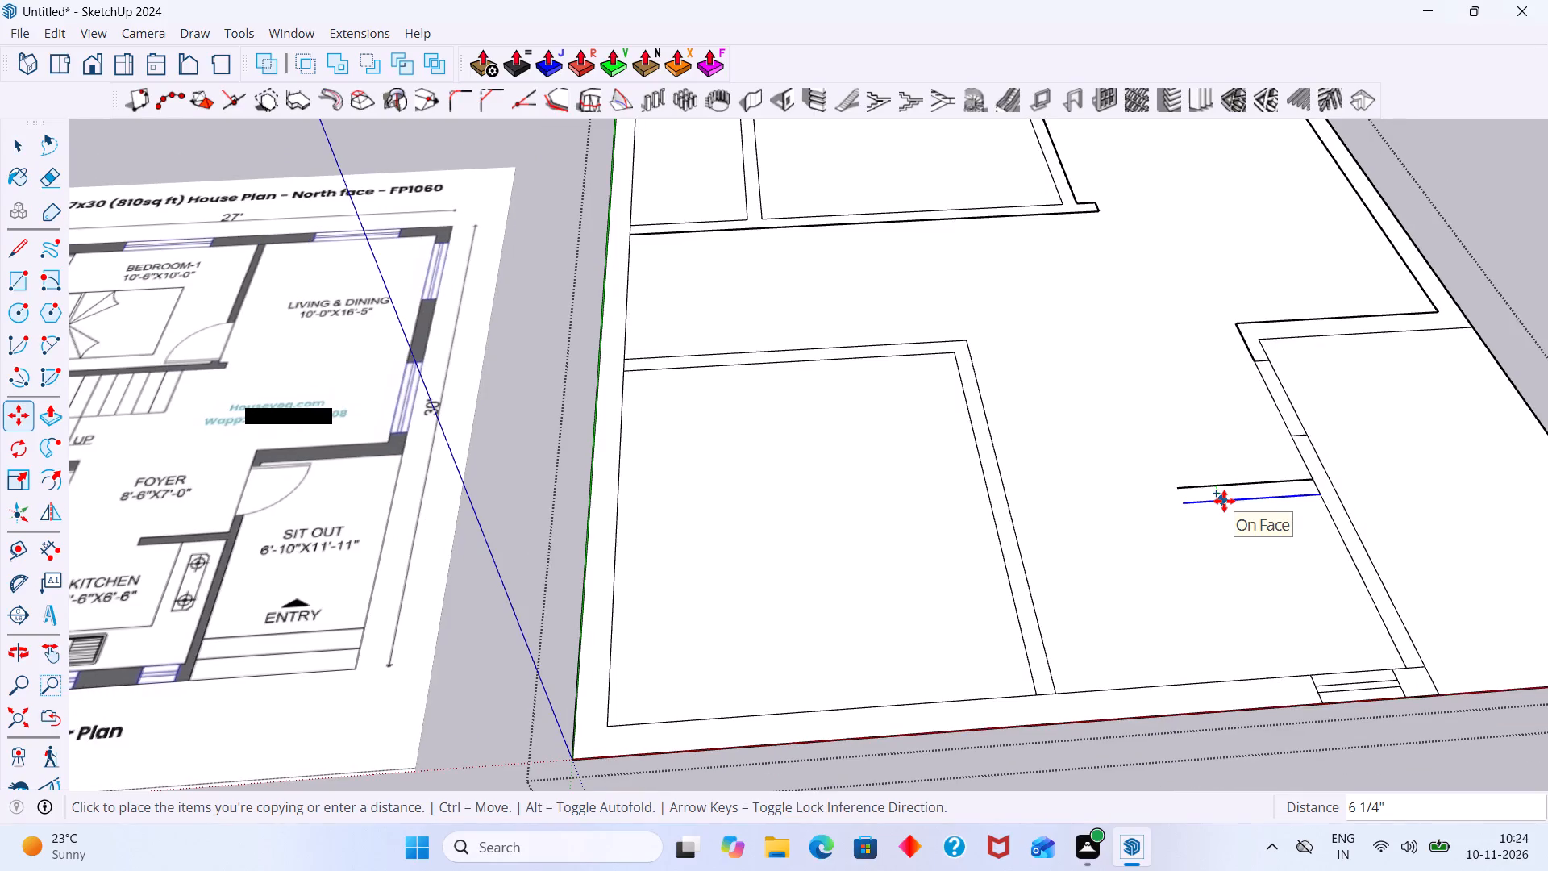
pyautogui.write('6"')
pyautogui.press('Return')
pyautogui.press('space')
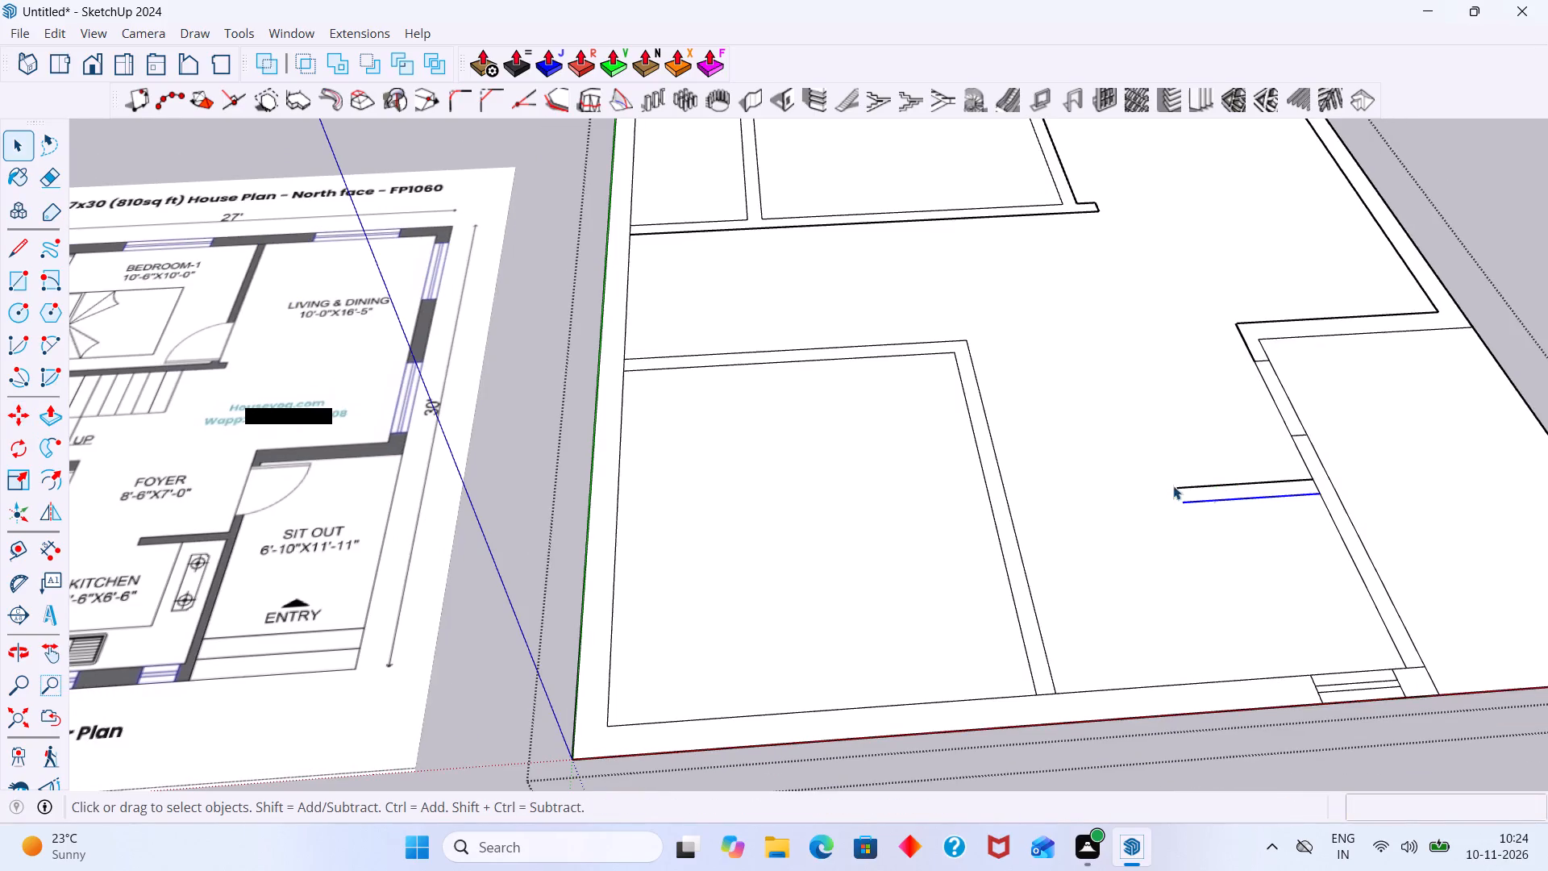
# Outside the plan group, draw a 6" line closing the free end between the two kitchen partition lines.
pyautogui.scroll(9, 1245, 512)
pyautogui.moveTo(1162, 478); pyautogui.dragTo(1192, 505, button='middle')
pyautogui.scroll(5, 1107, 444)
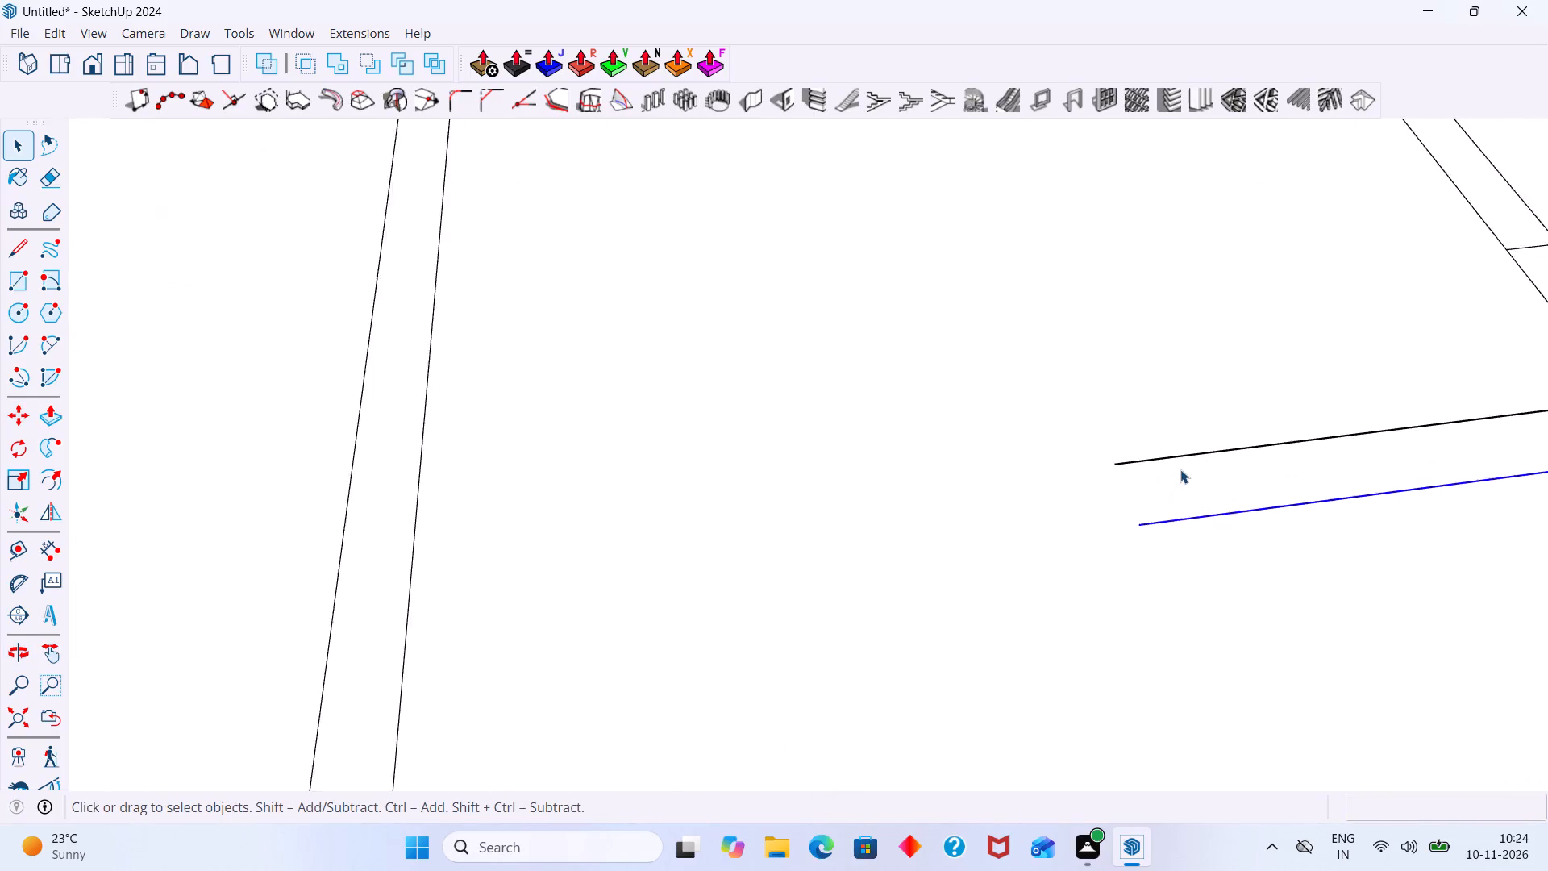
pyautogui.scroll(3, 1180, 469)
pyautogui.moveTo(1149, 470); pyautogui.dragTo(1154, 404, button='middle')
pyautogui.scroll(-20, 1167, 433)
pyautogui.scroll(-1, 1167, 433)
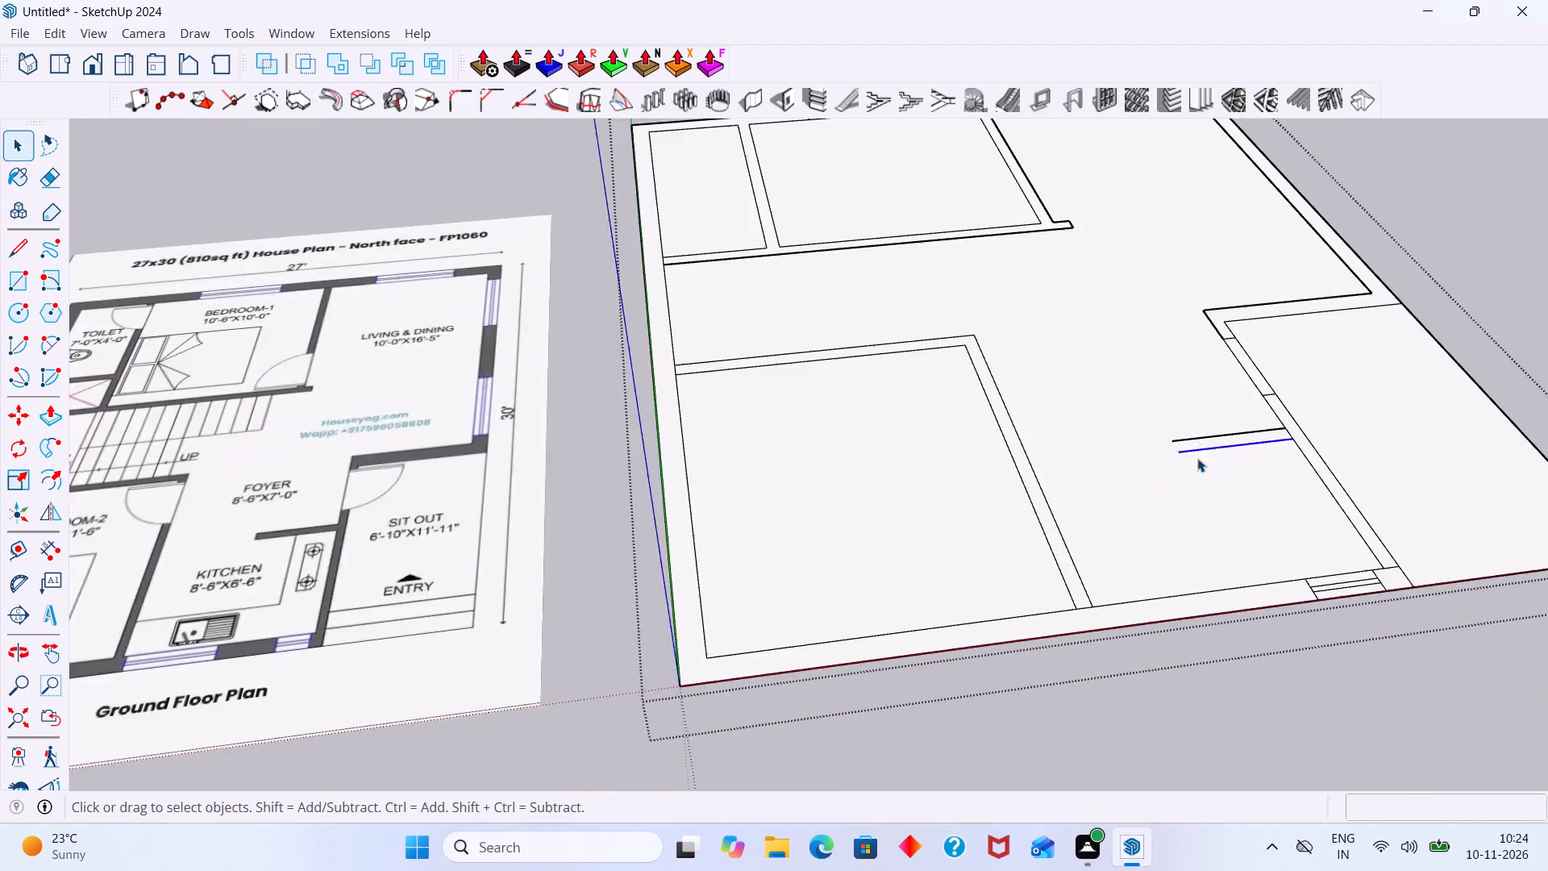
pyautogui.moveTo(1199, 460); pyautogui.dragTo(1159, 454, button='middle')
pyautogui.scroll(-6, 1176, 463)
pyautogui.click(1441, 323)
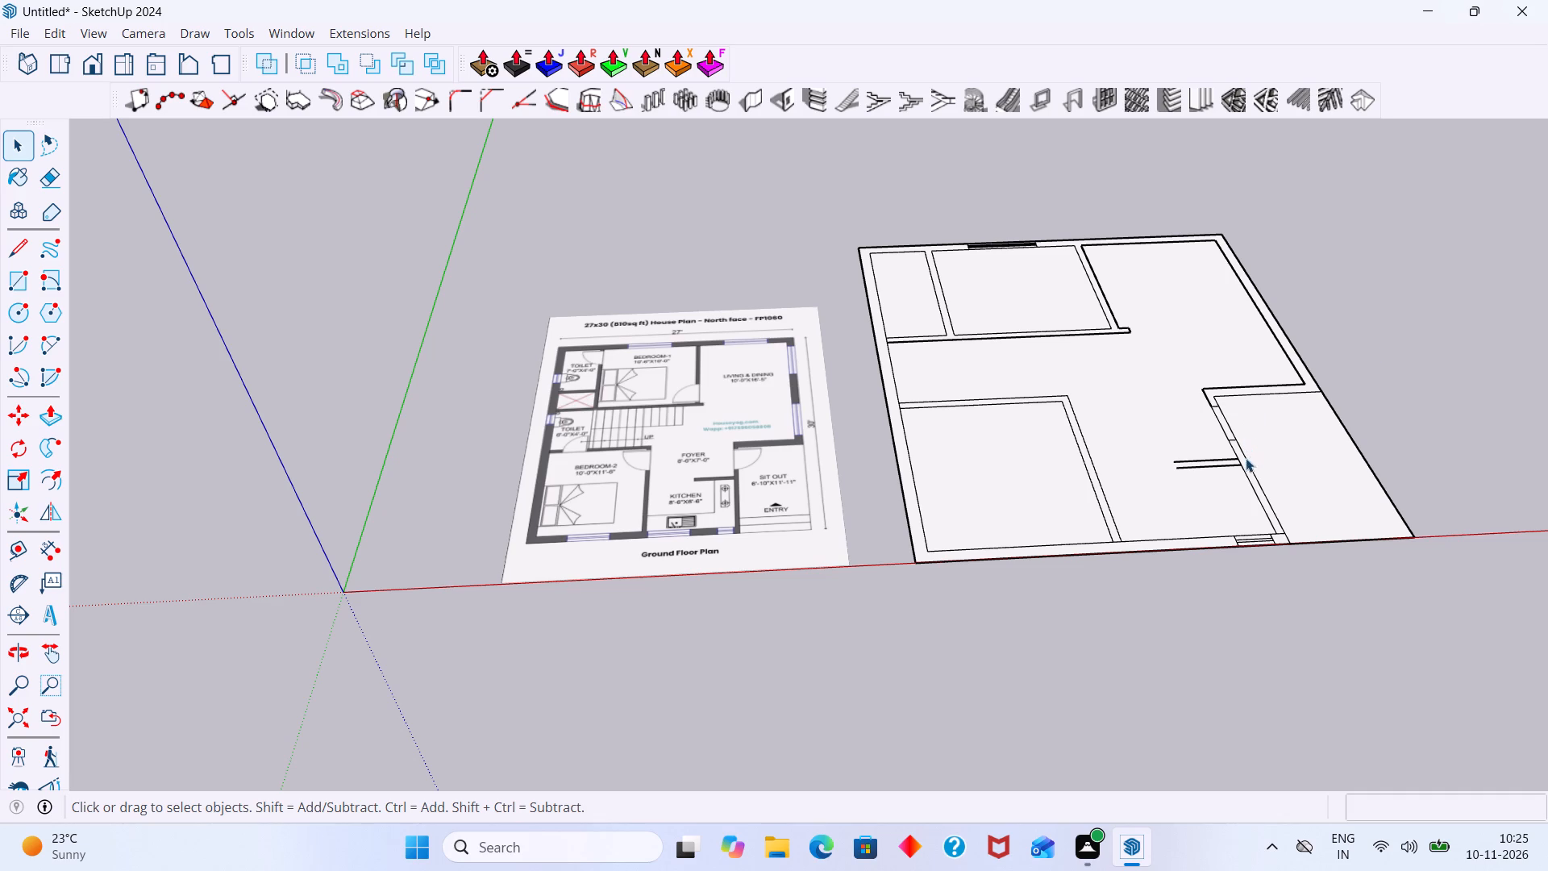
pyautogui.moveTo(1225, 498); pyautogui.dragTo(1226, 511, button='middle')
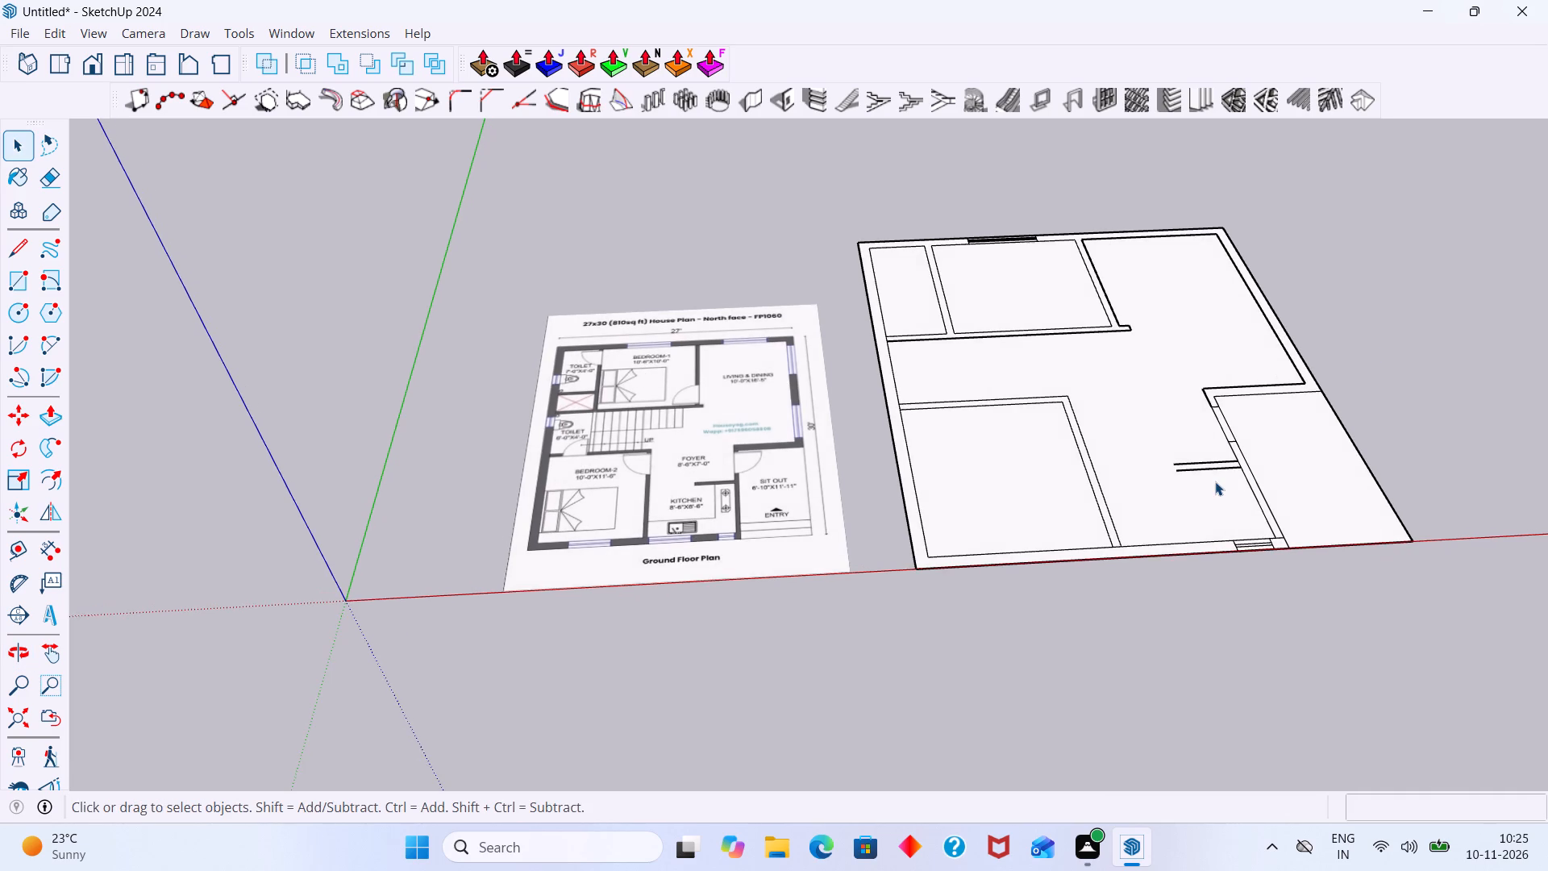
pyautogui.scroll(2, 1215, 480)
pyautogui.press('l')
pyautogui.scroll(6, 1211, 456)
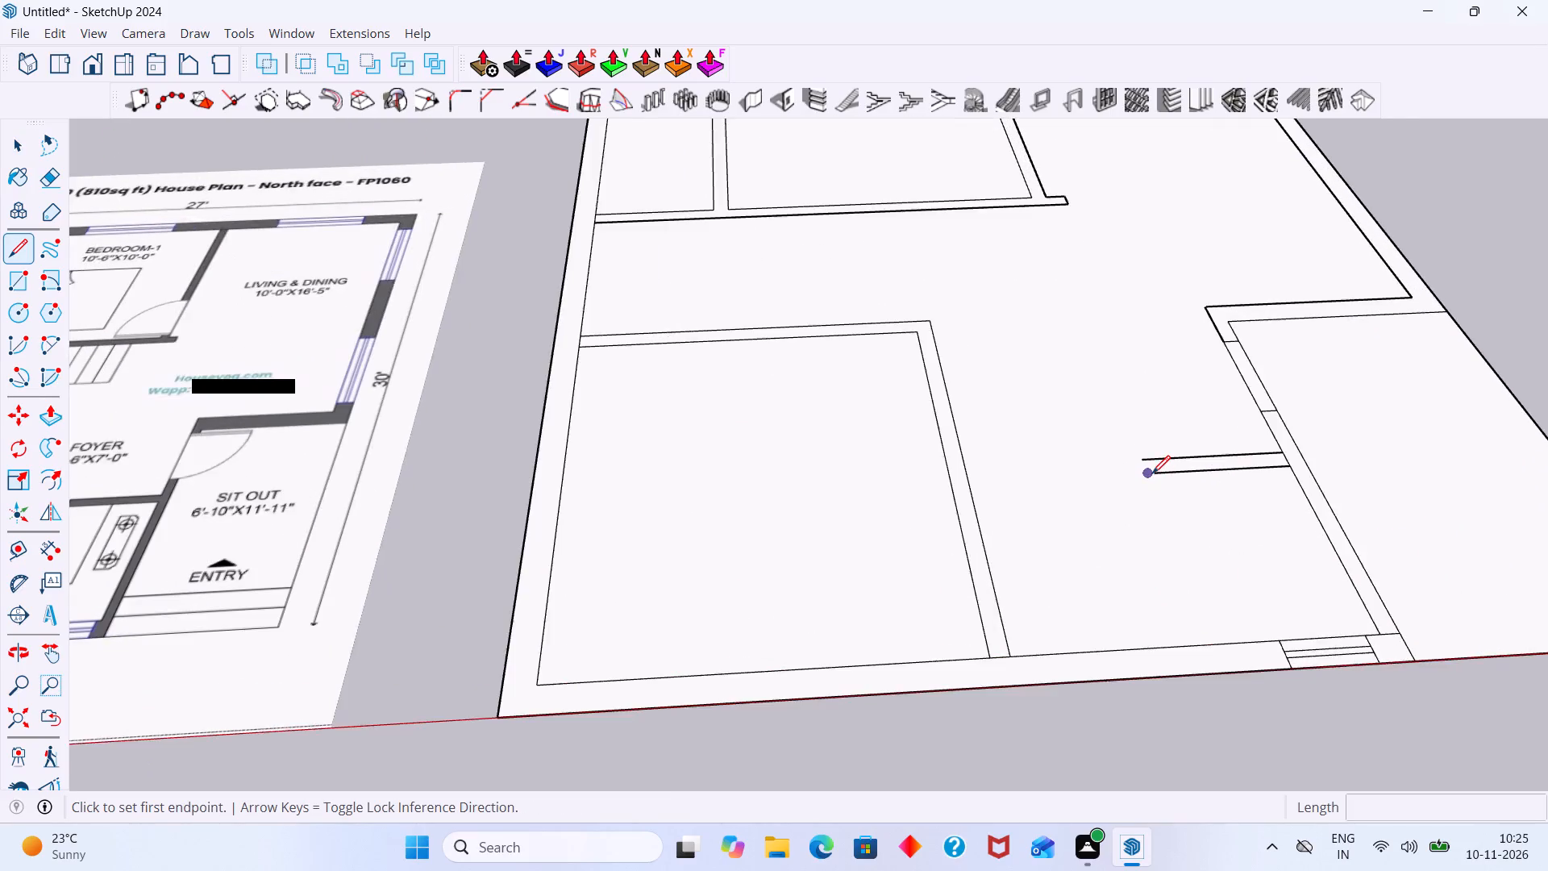
pyautogui.scroll(-3, 1152, 473)
pyautogui.scroll(3, 1163, 459)
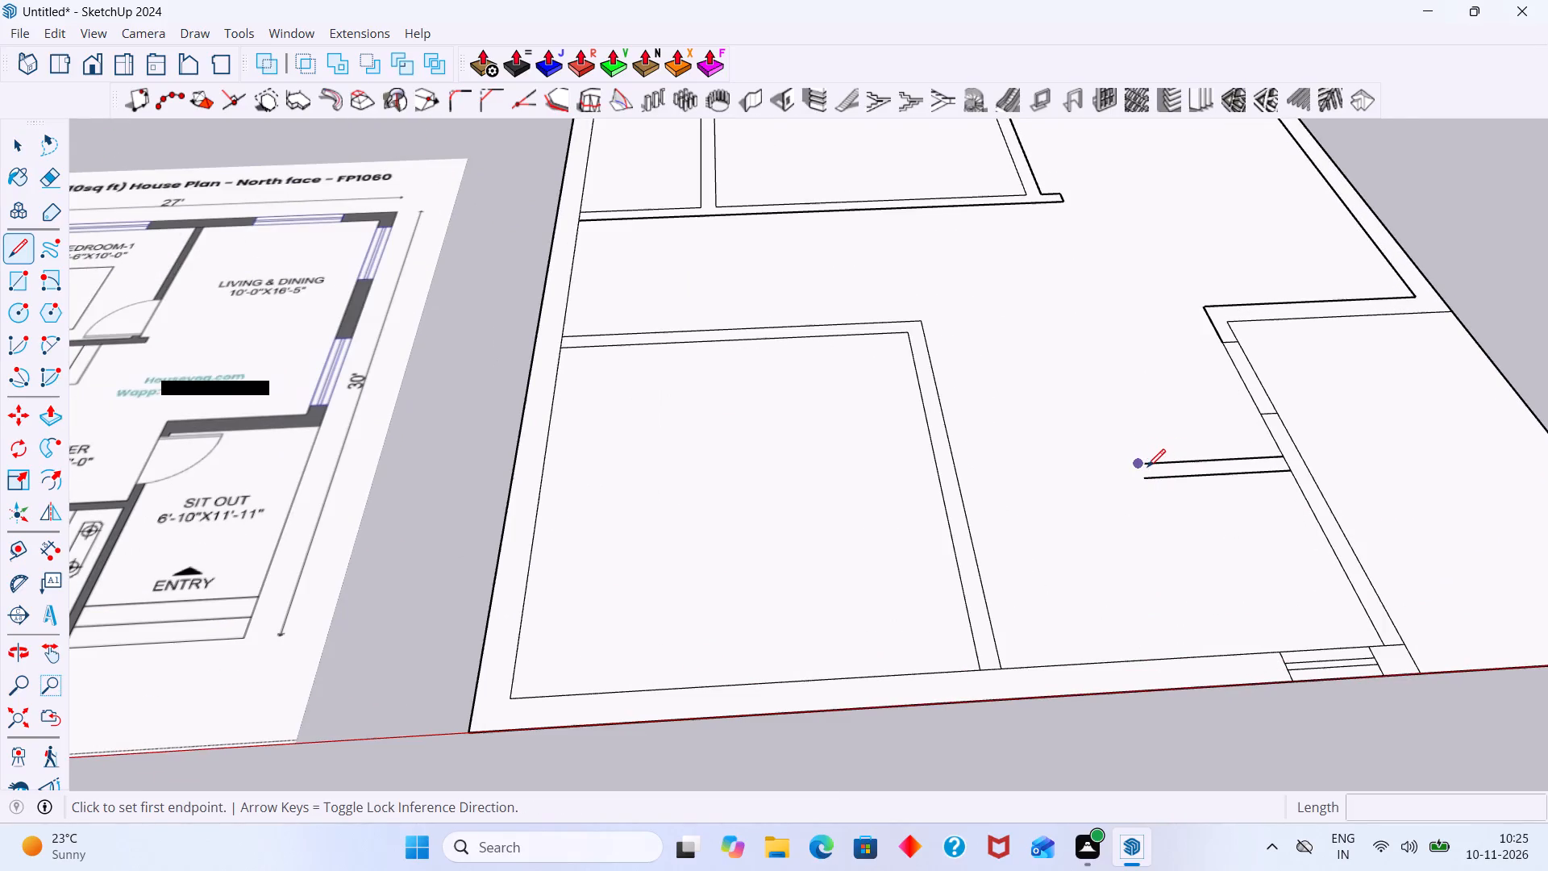
pyautogui.click(1146, 477)
pyautogui.scroll(5, 1134, 458)
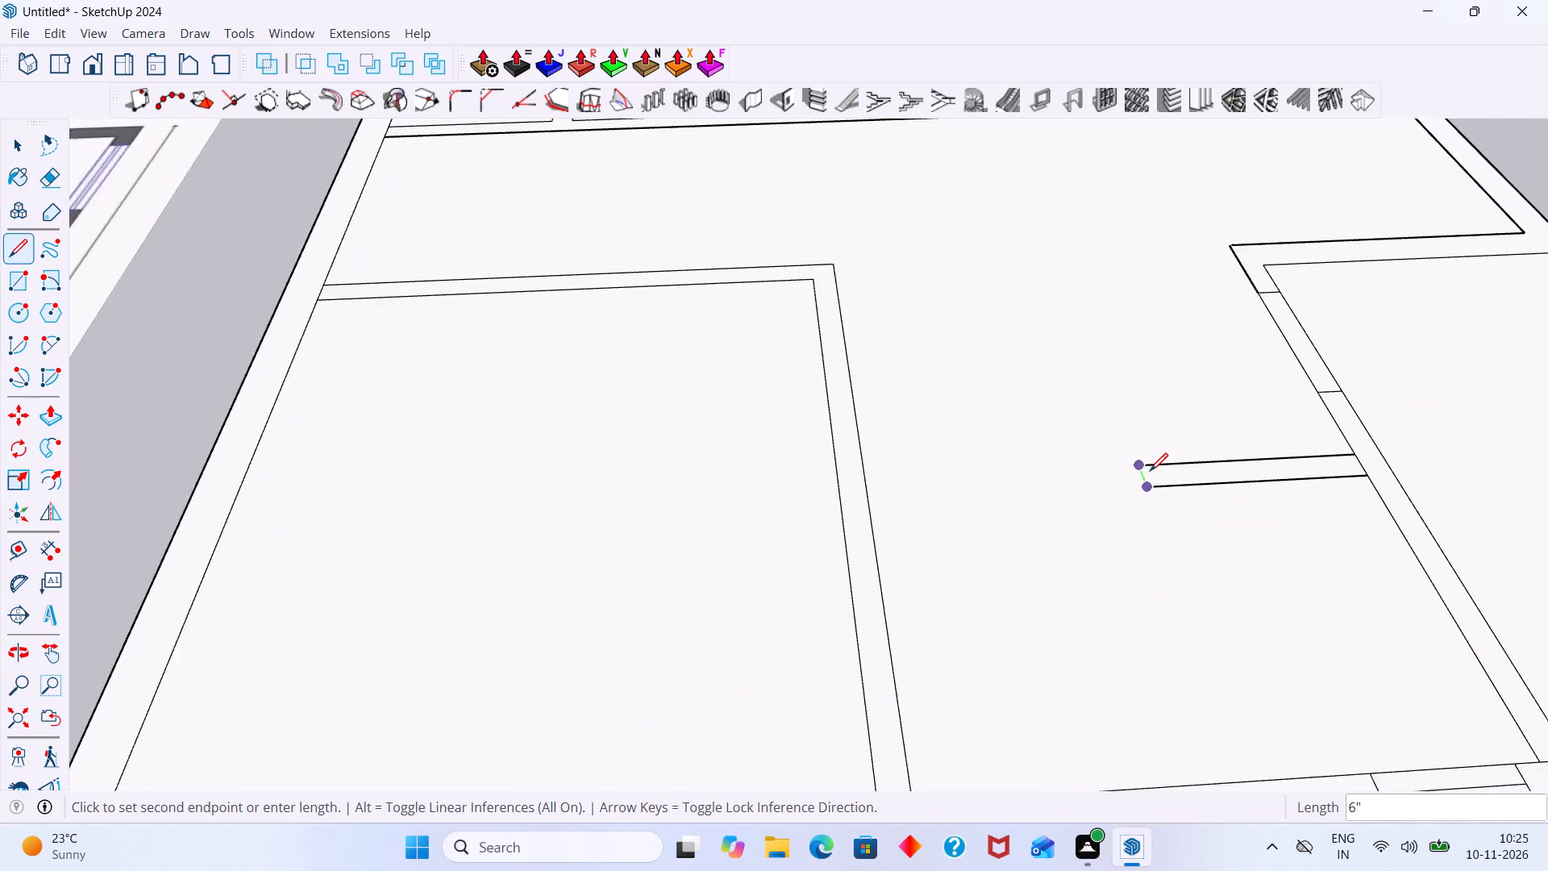
pyautogui.click(1138, 465)
pyautogui.press('space')
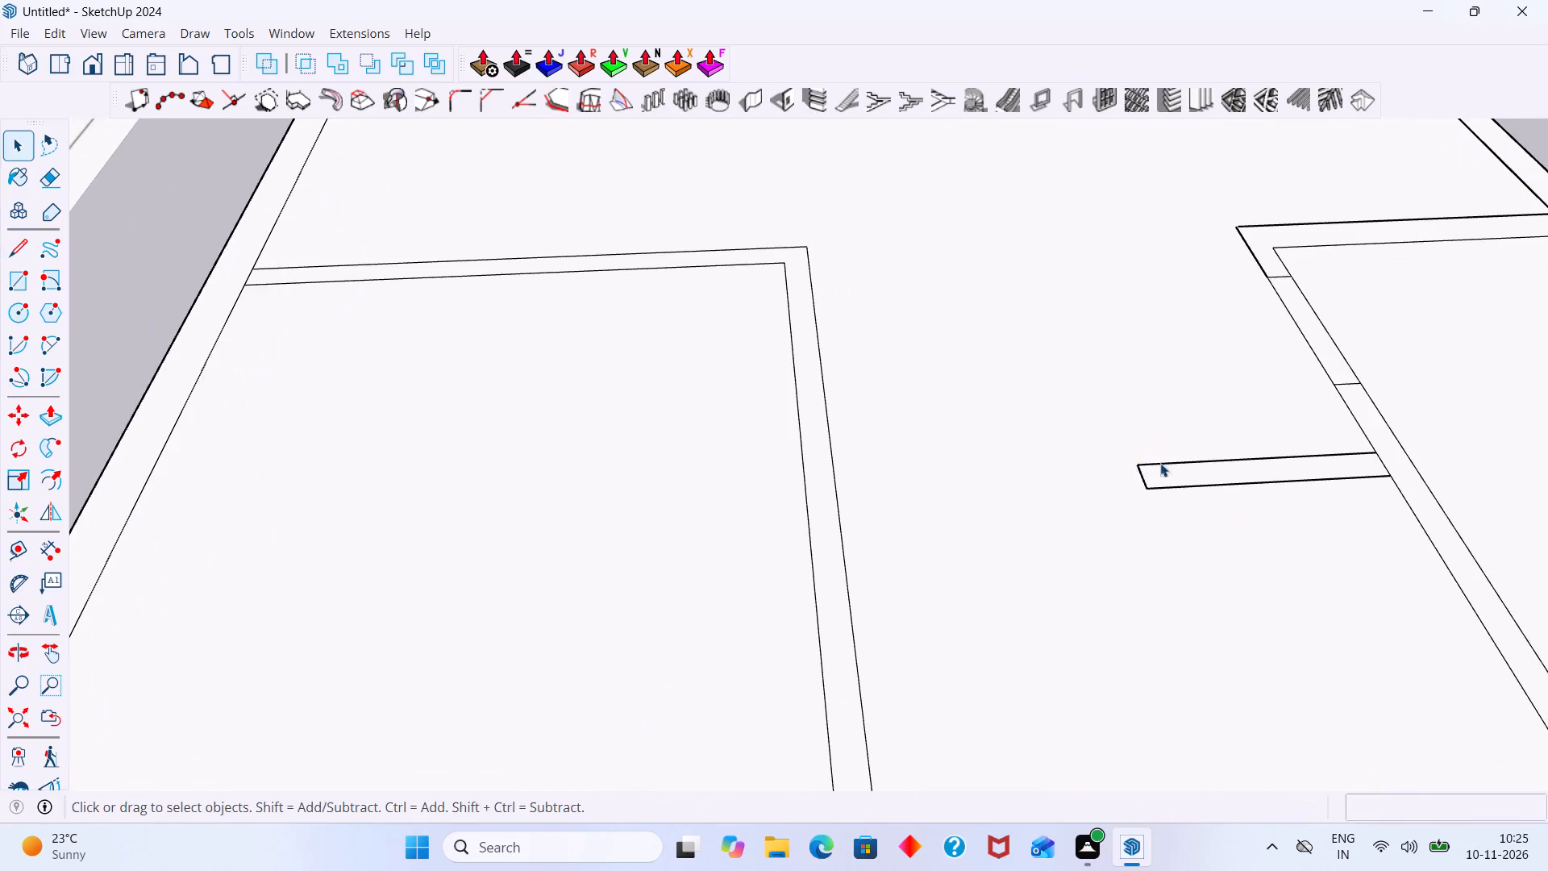
# Inside the plan group, delete the short sit-out partition edge between the two kitchen partition lines, and leave the group.
pyautogui.scroll(-16, 1160, 463)
pyautogui.moveTo(1203, 482); pyautogui.dragTo(1225, 503, button='middle')
pyautogui.scroll(3, 1222, 458)
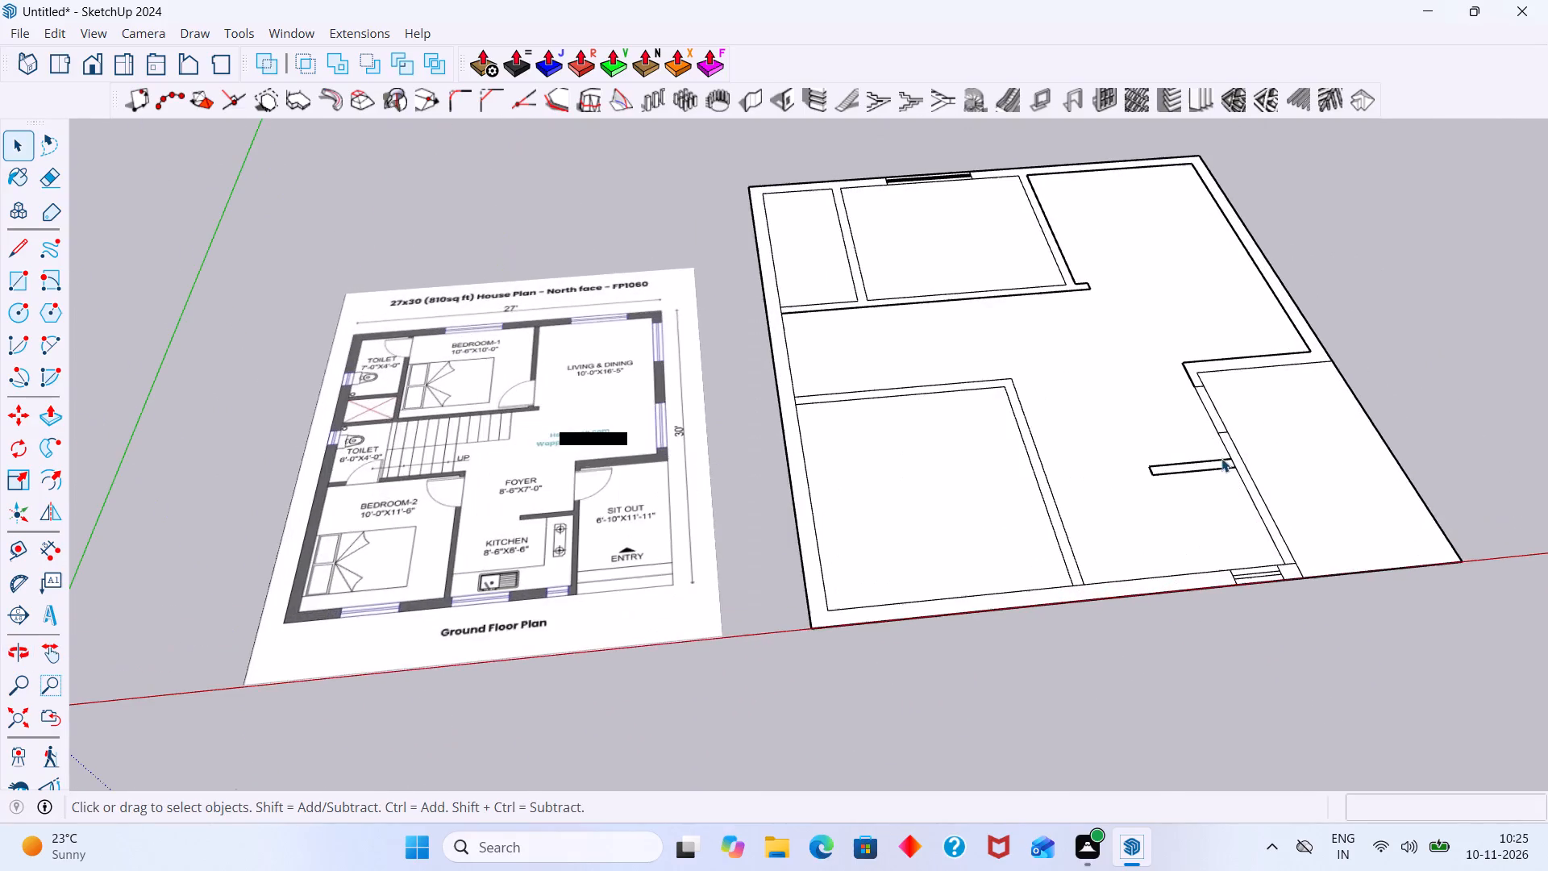
pyautogui.scroll(11, 1221, 458)
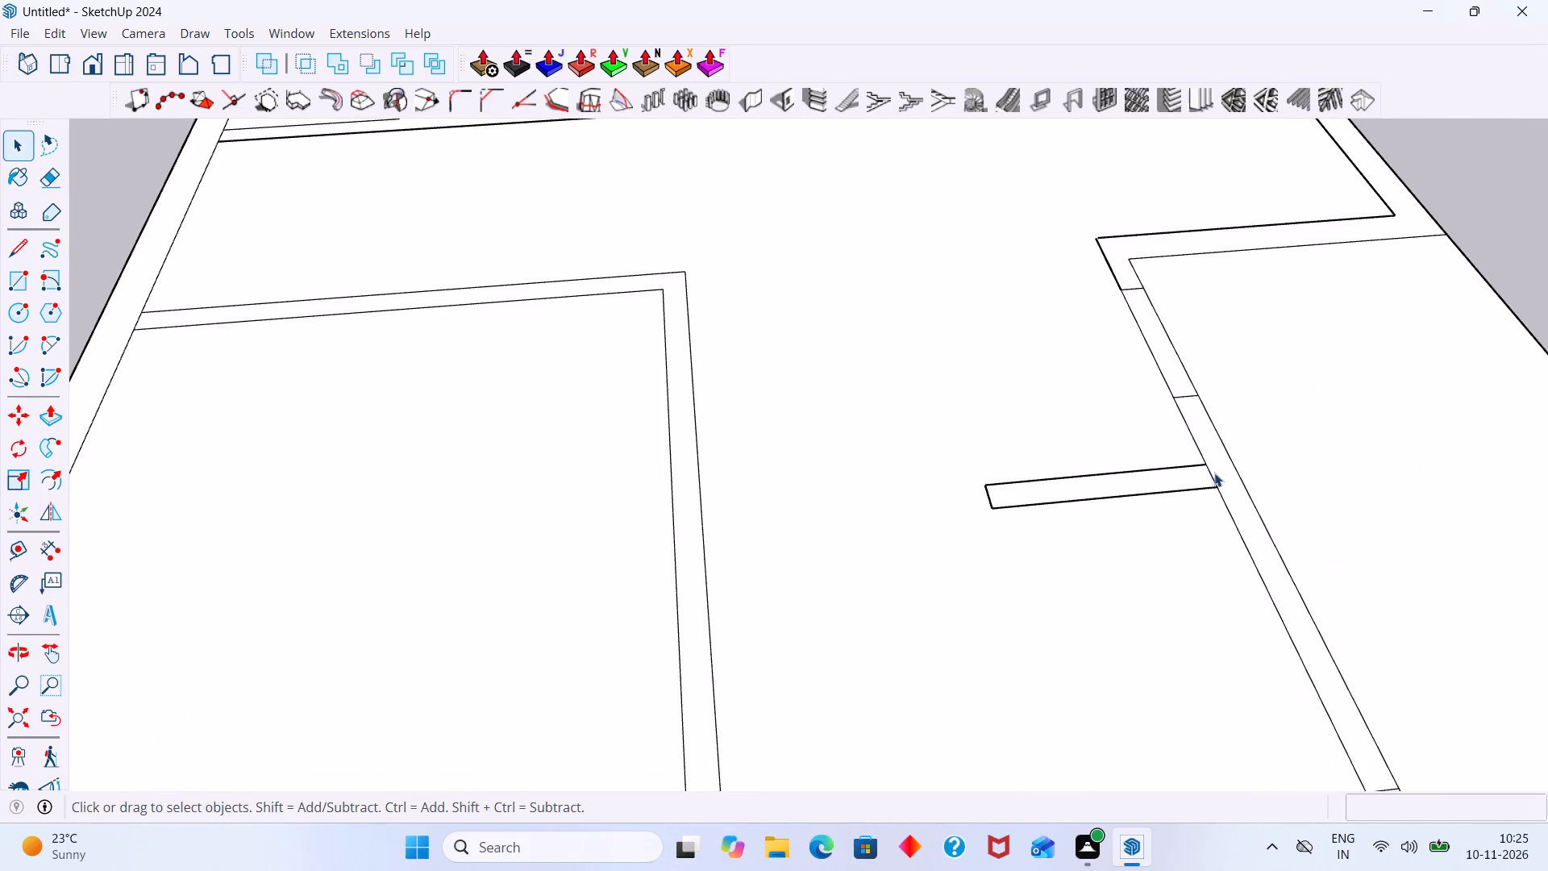
pyautogui.click(1211, 479)
pyautogui.doubleClick(1211, 479)
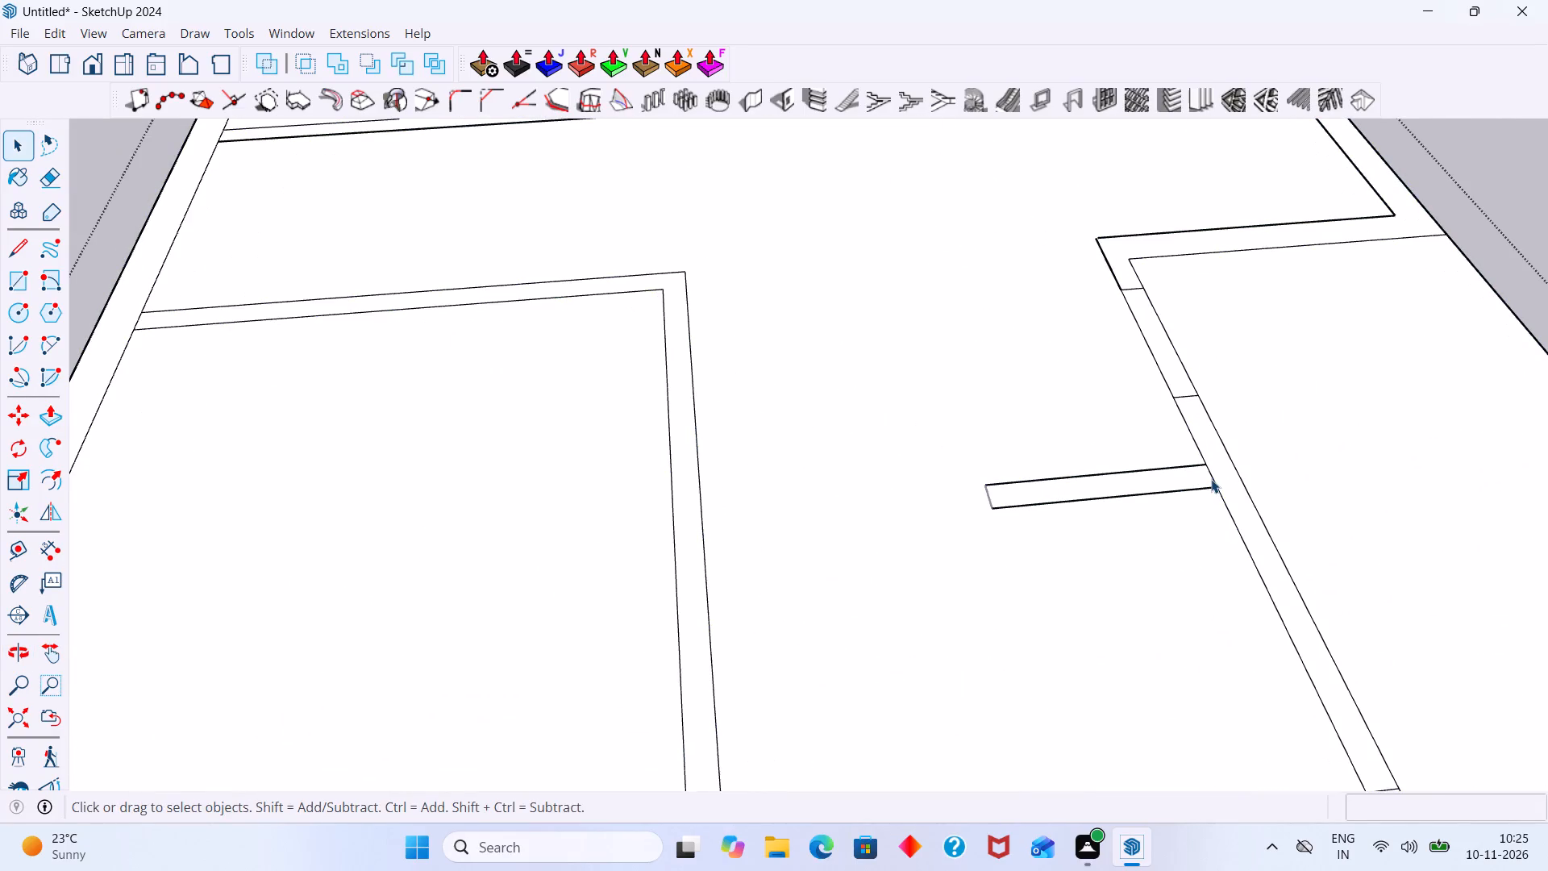
pyautogui.click(1211, 479)
pyautogui.press('Delete')
pyautogui.scroll(-2, 1213, 478)
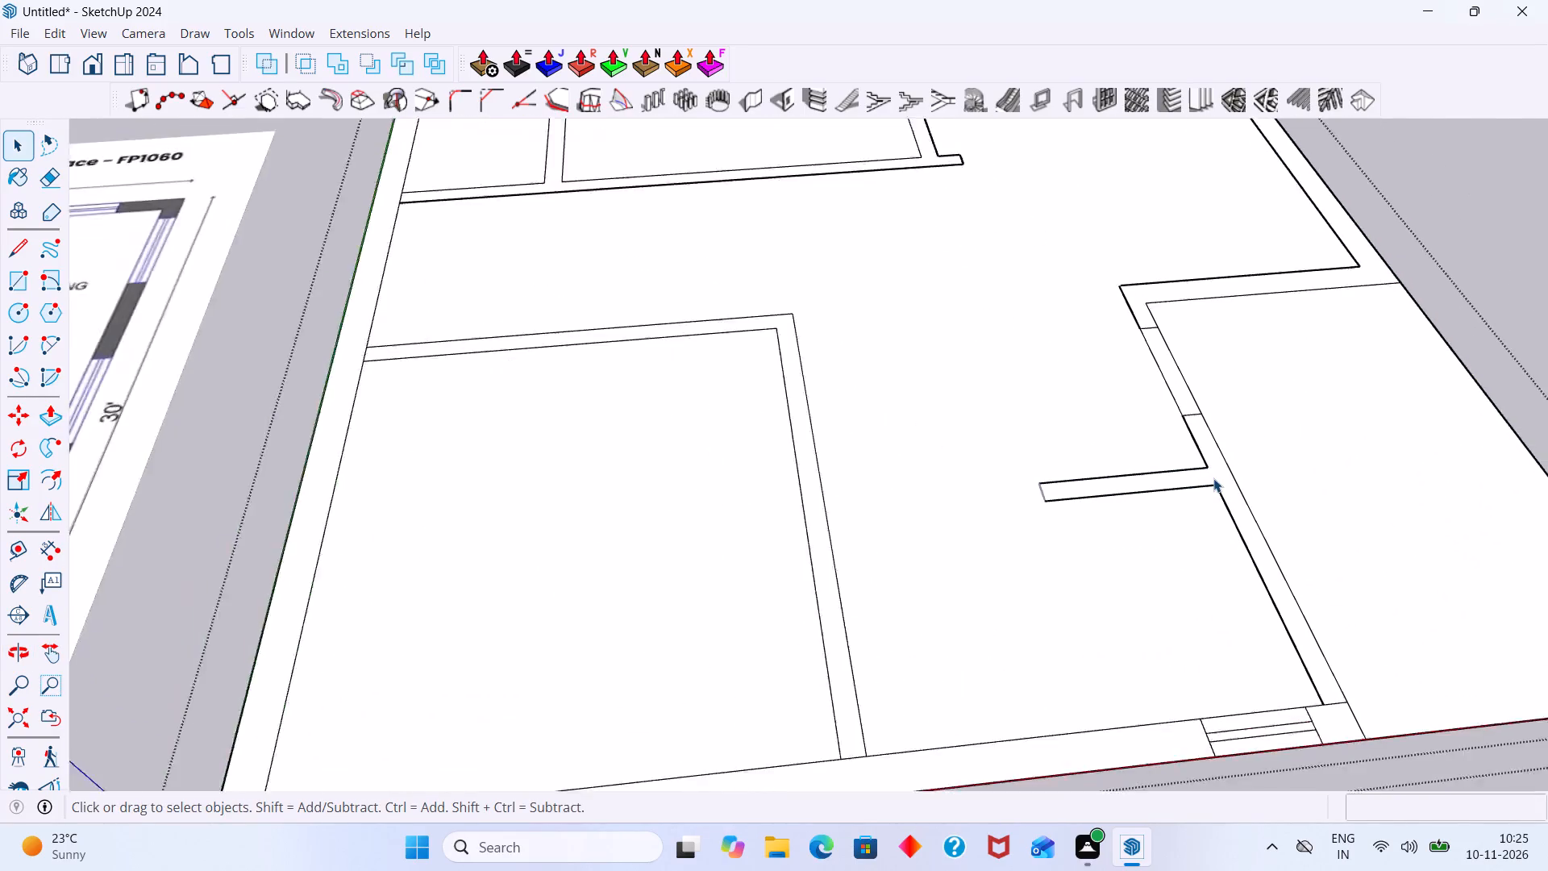
pyautogui.scroll(-11, 1213, 478)
pyautogui.scroll(3, 1209, 502)
pyautogui.scroll(-3, 1230, 486)
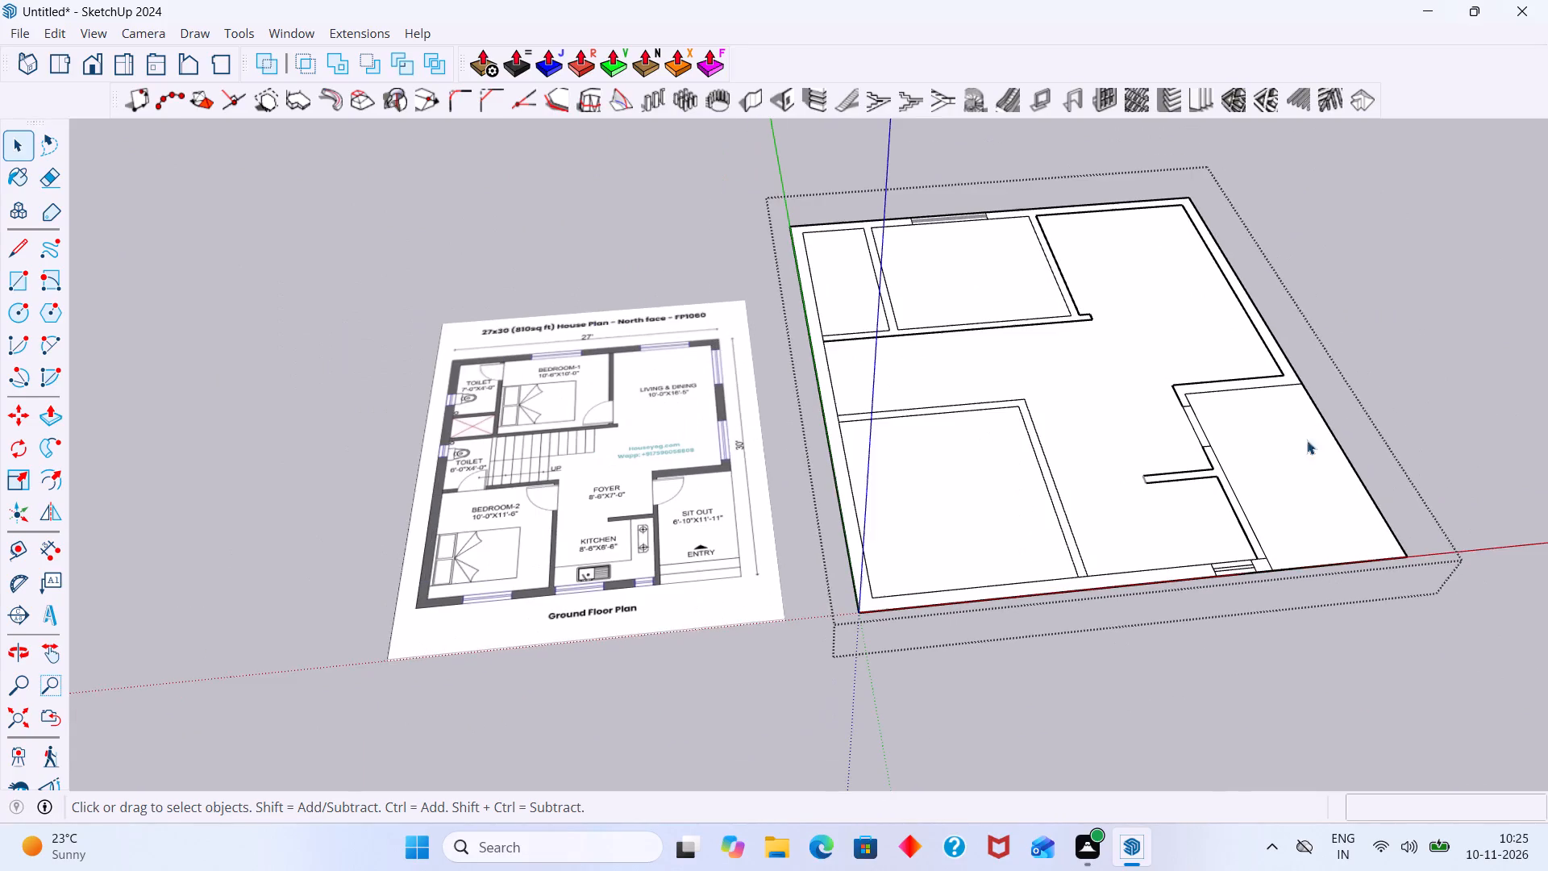
pyautogui.click(1417, 377)
# Compare the kitchen, foyer and sit-out walls of the drawn plan with the reference floor plan.
pyautogui.moveTo(1195, 518); pyautogui.dragTo(1183, 534, button='middle')
pyautogui.scroll(1, 1209, 519)
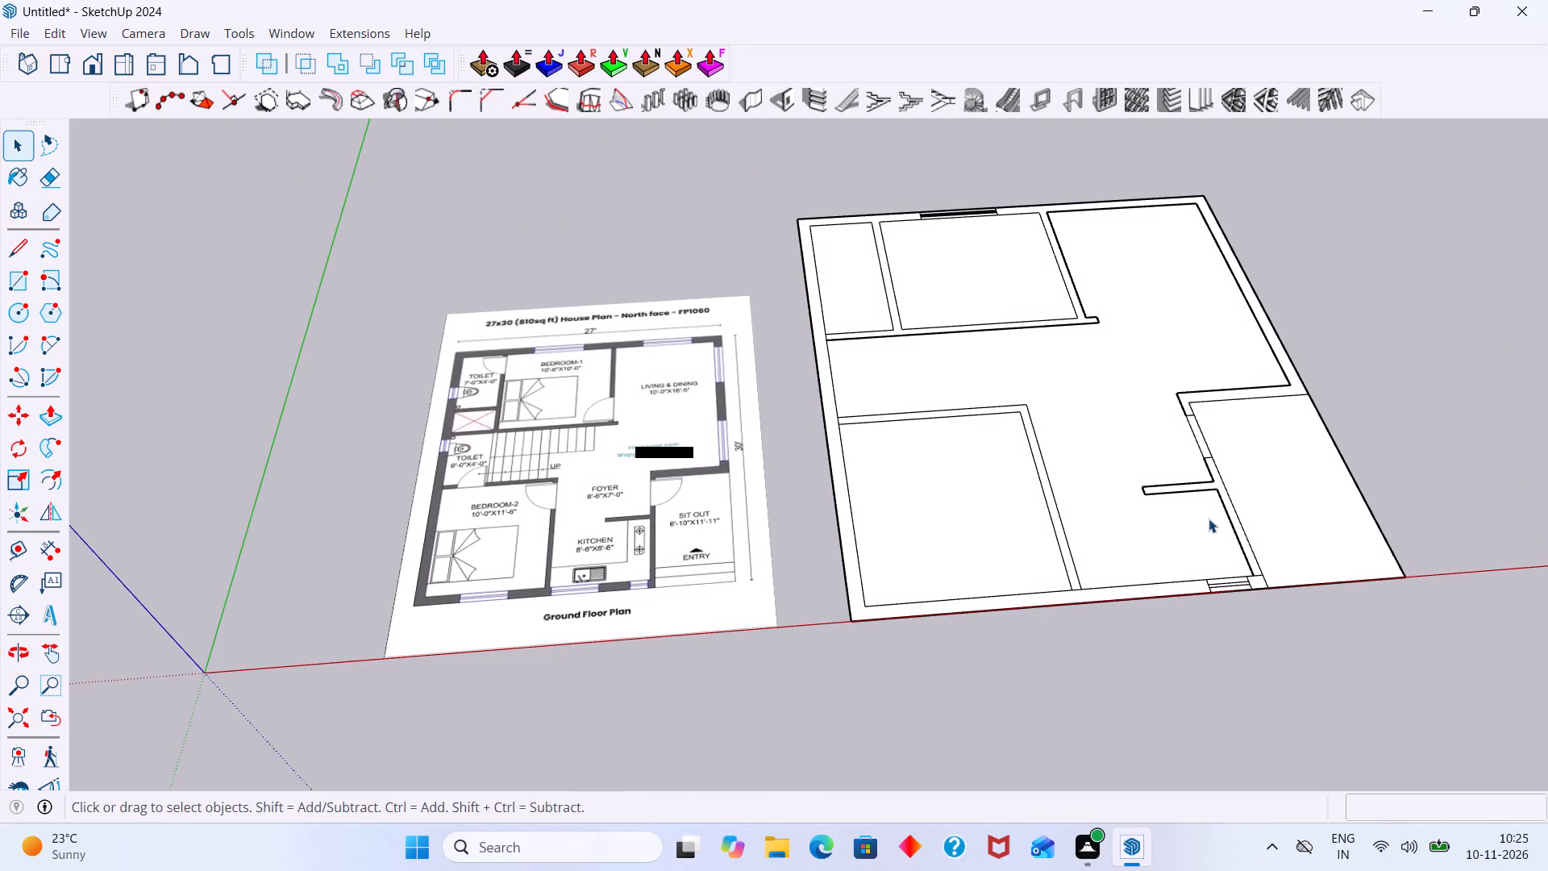
pyautogui.moveTo(1428, 77); pyautogui.dragTo(1480, 33, button='middle')
pyautogui.scroll(-2, 1366, 221)
pyautogui.moveTo(1238, 318); pyautogui.dragTo(1310, 269, button='middle')
pyautogui.scroll(2, 1266, 386)
pyautogui.keyDown('shift'); pyautogui.moveTo(1271, 414); pyautogui.dragTo(1271, 351, button='middle'); pyautogui.keyUp('shift')
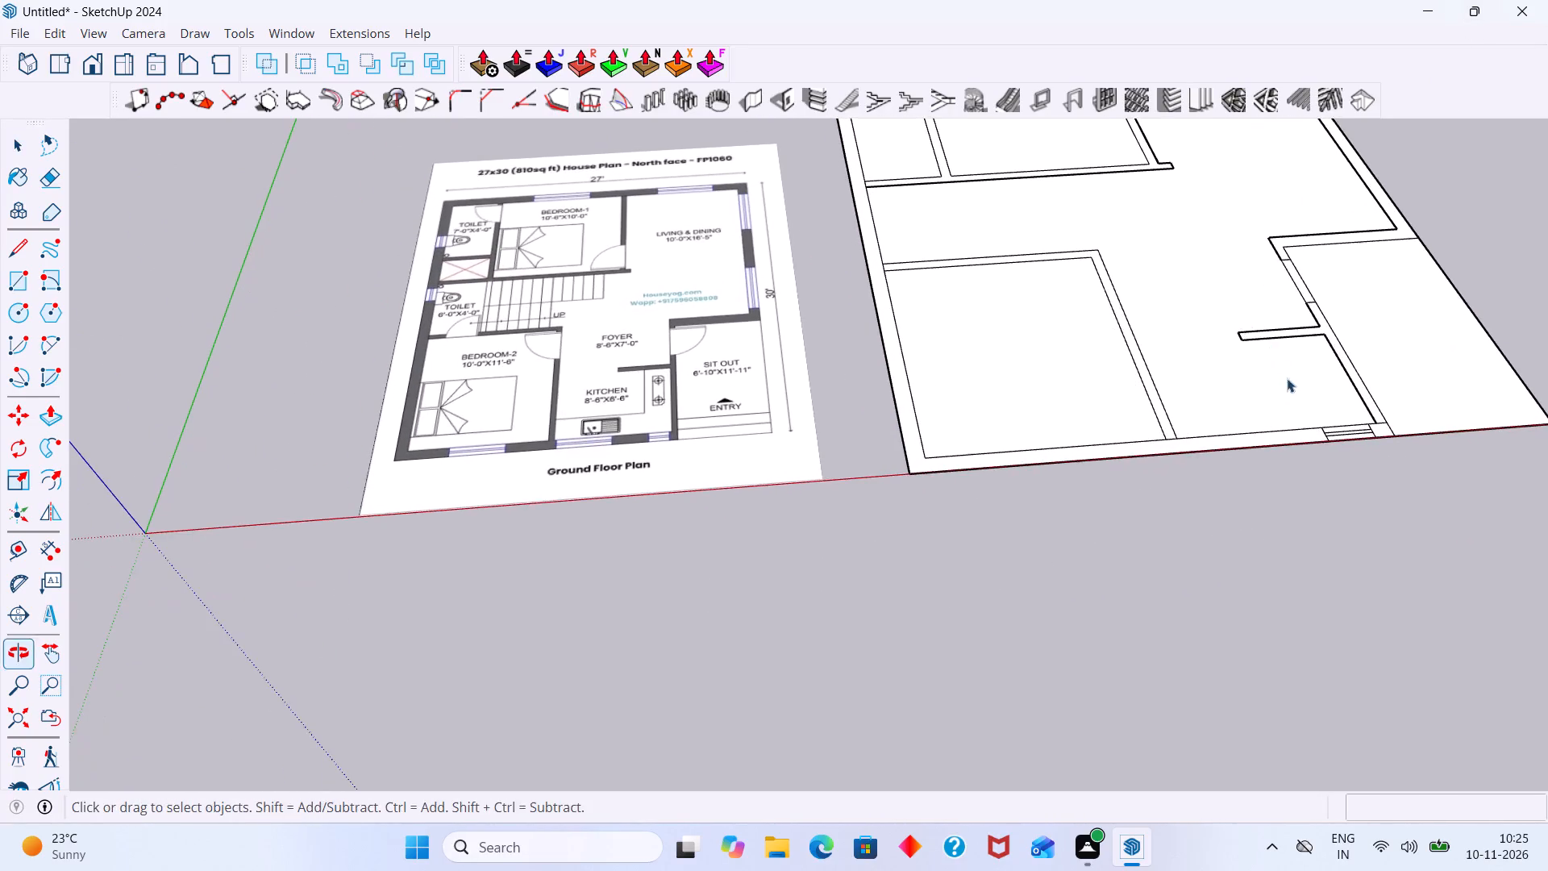
pyautogui.moveTo(1298, 395); pyautogui.dragTo(1280, 415, button='middle')
pyautogui.scroll(2, 1317, 391)
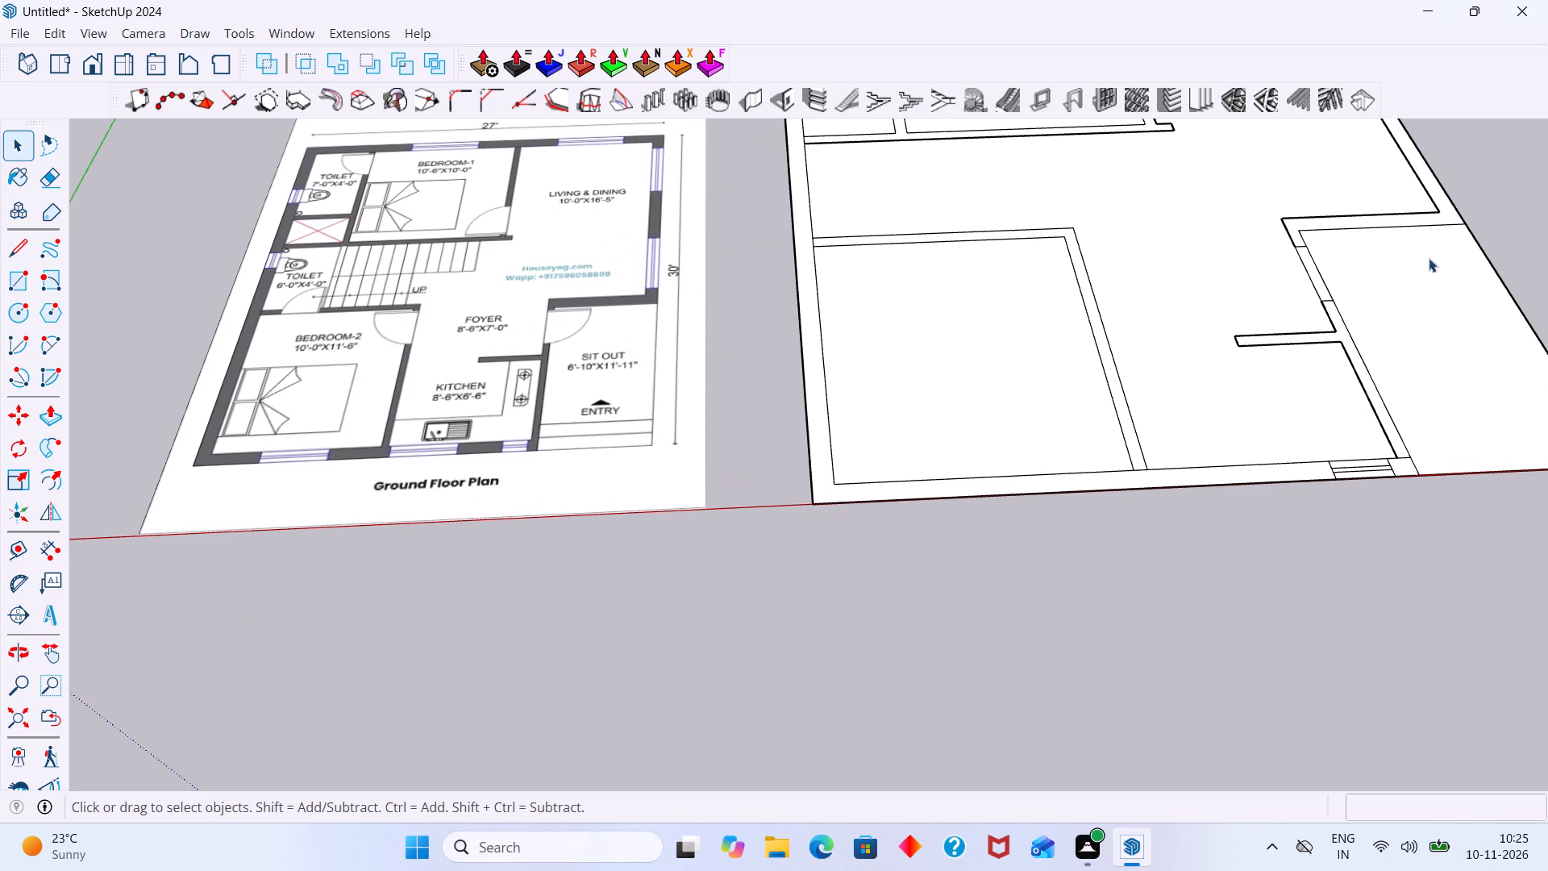
pyautogui.moveTo(1311, 415); pyautogui.dragTo(1313, 435, button='middle')
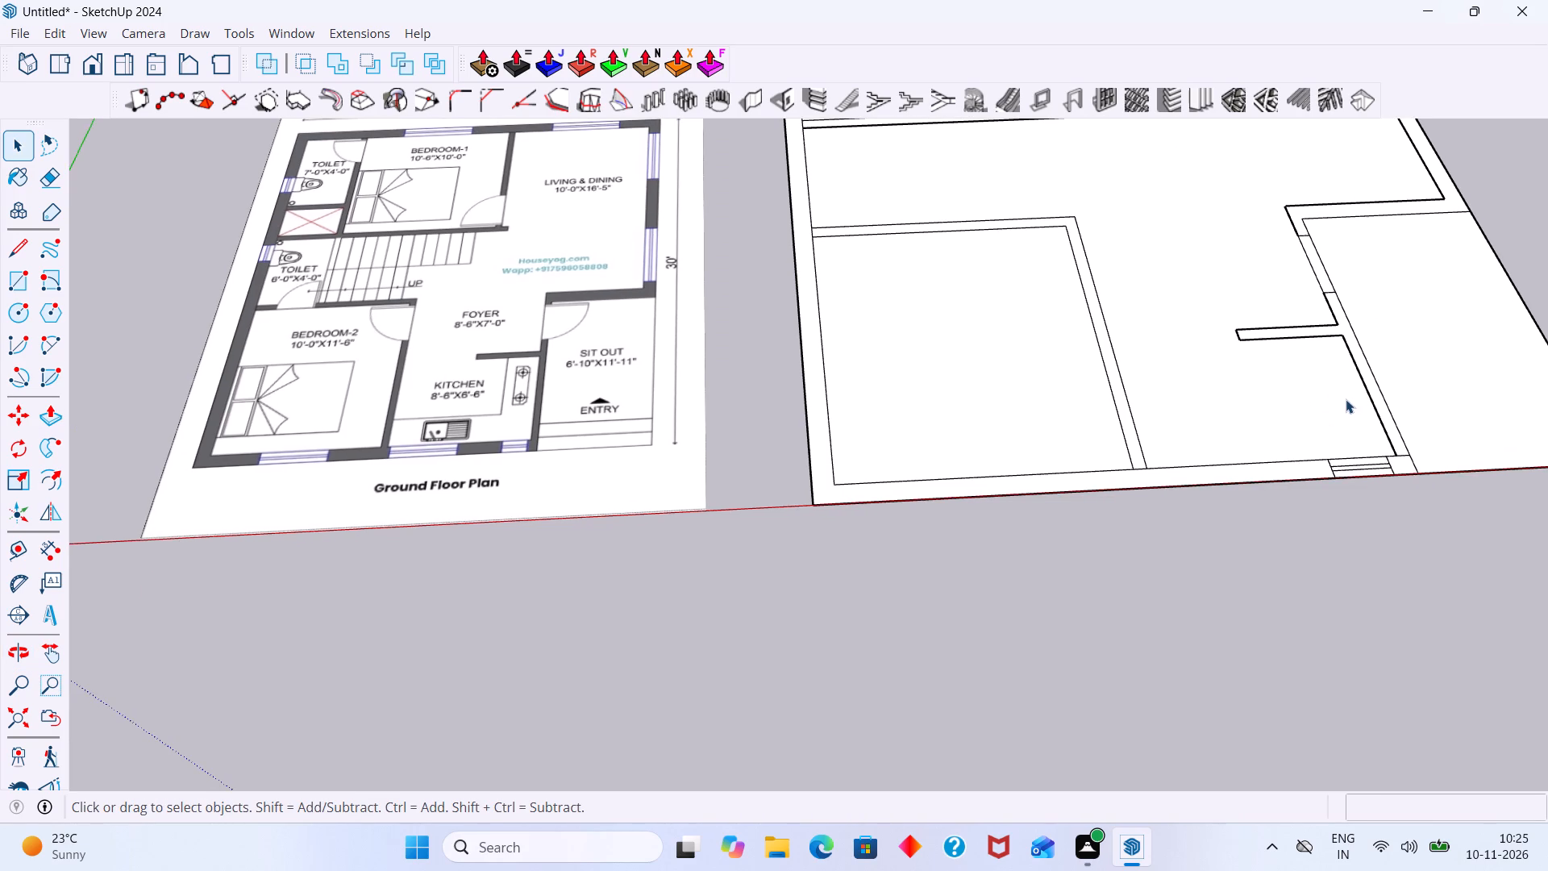
pyautogui.moveTo(1282, 362); pyautogui.dragTo(1311, 347, button='middle')
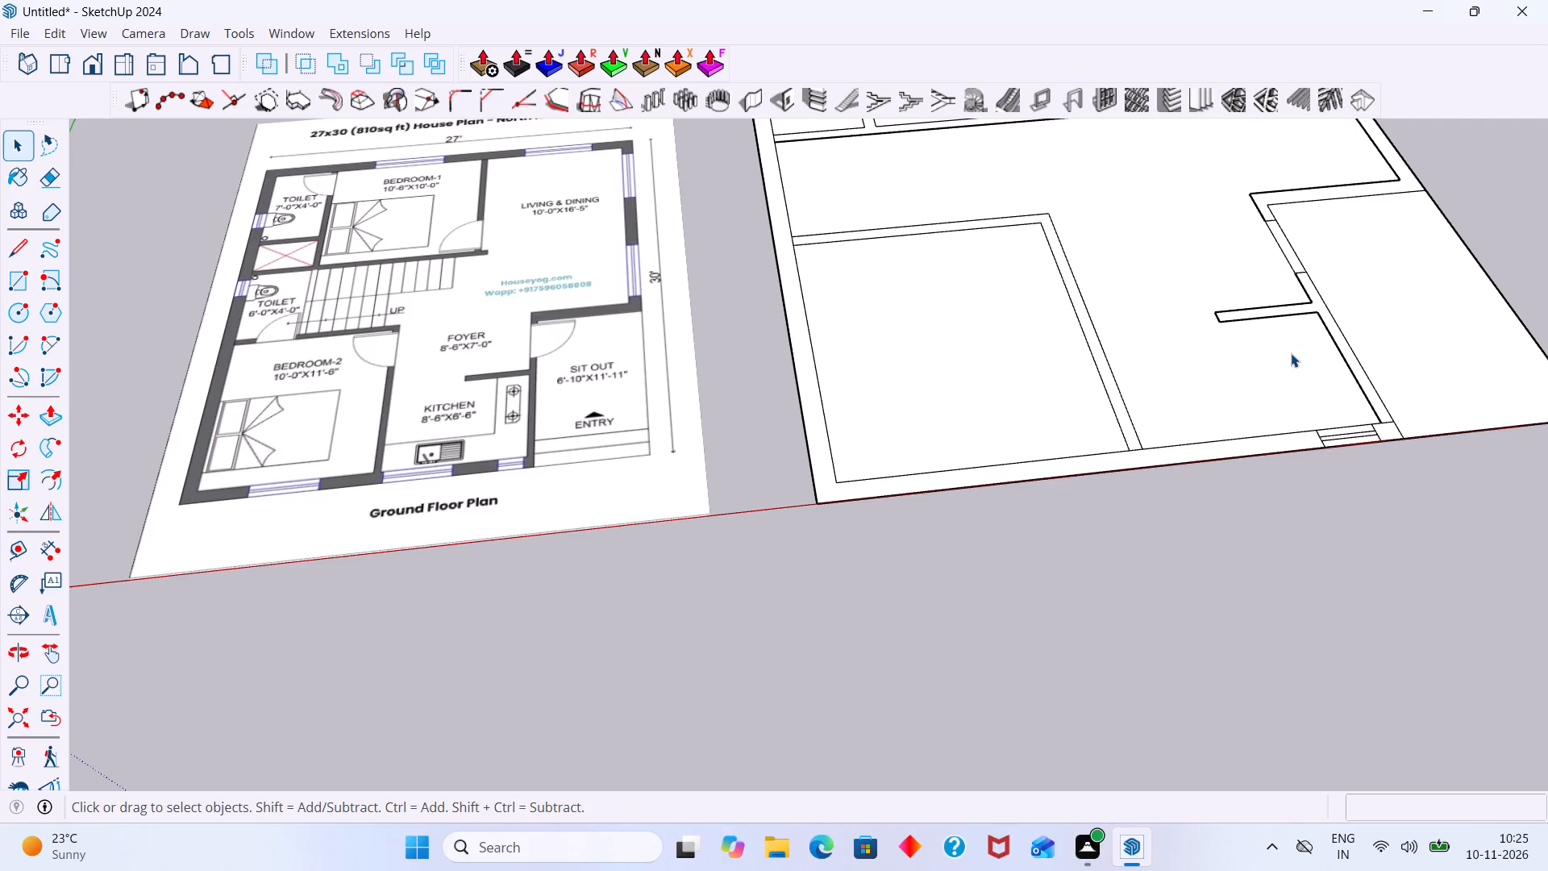
pyautogui.scroll(-6, 1288, 358)
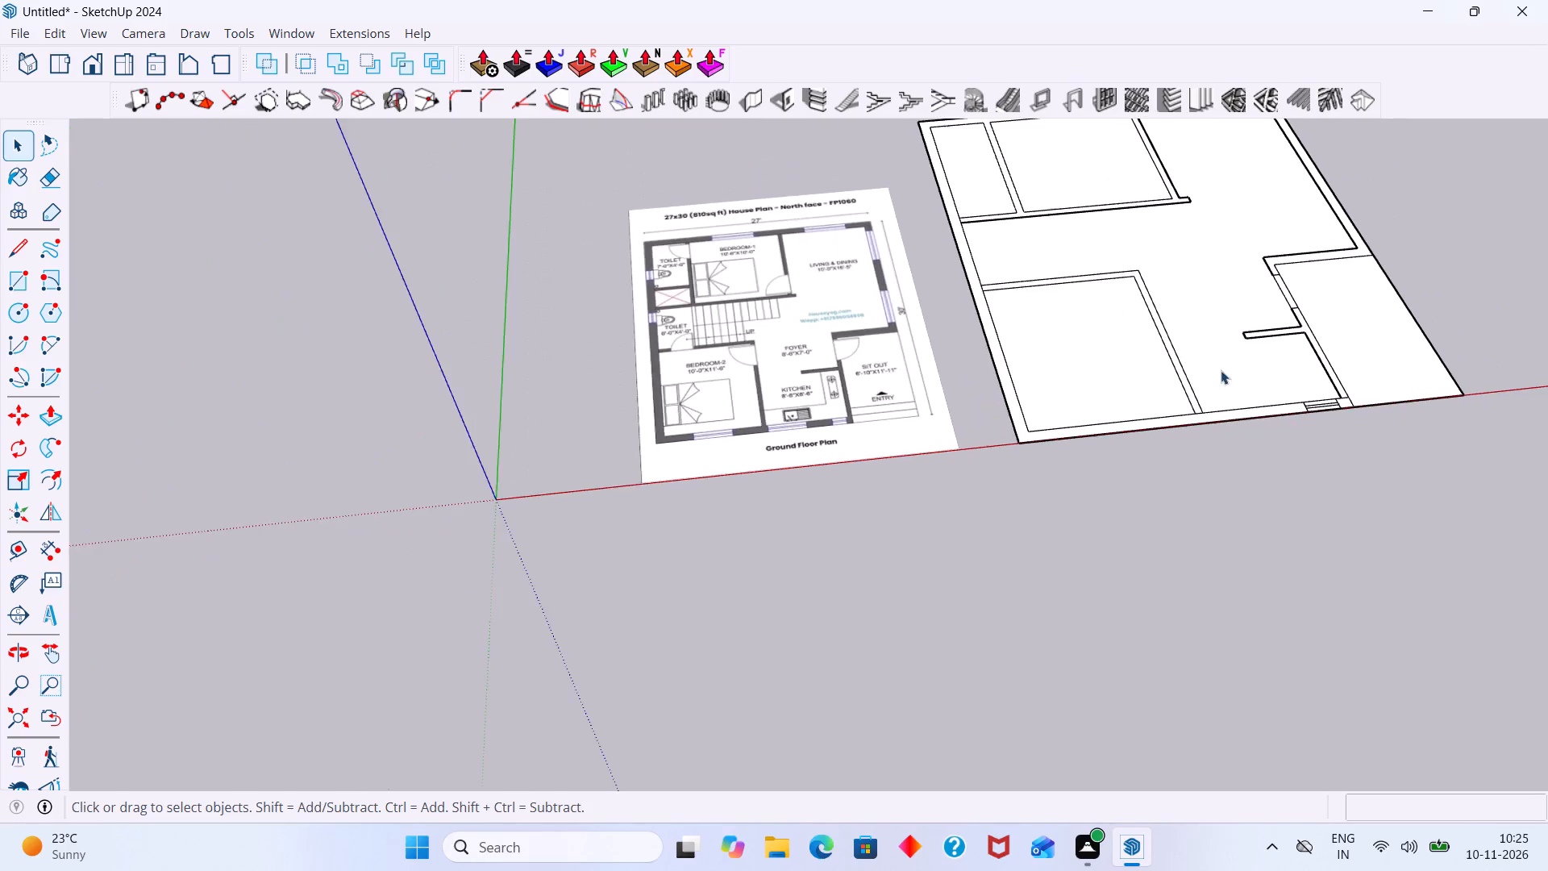
# Inside the plan group, select the wall and floor faces around the kitchen partition to check which areas are separate faces.
pyautogui.scroll(5, 1206, 384)
pyautogui.click(1184, 402)
pyautogui.doubleClick(1184, 402)
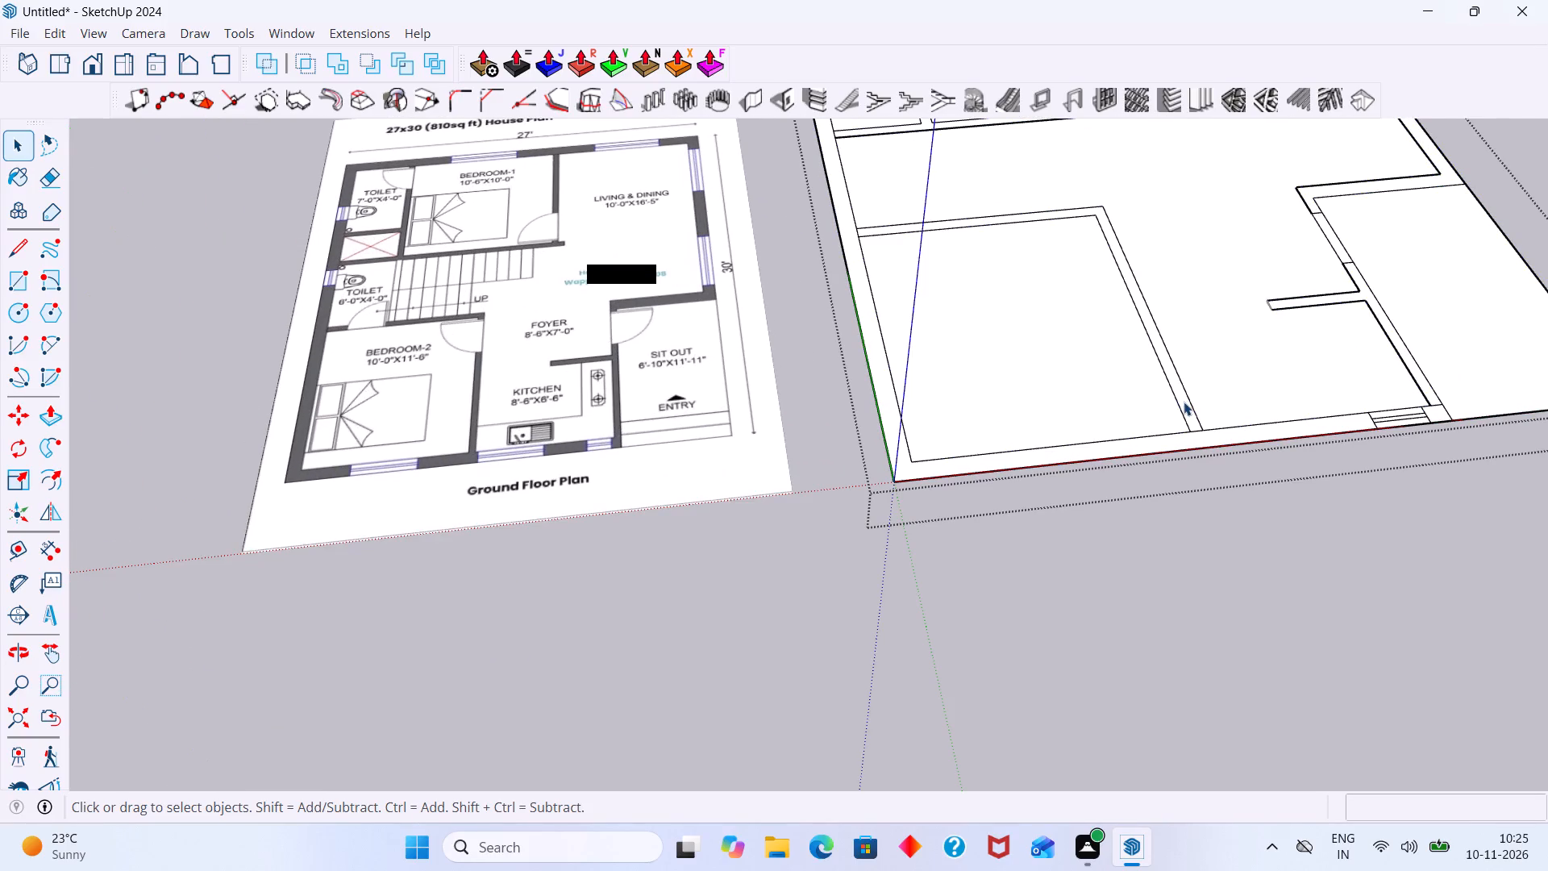
pyautogui.click(1189, 406)
pyautogui.click(1188, 410)
pyautogui.scroll(5, 1365, 299)
pyautogui.click(1364, 295)
pyautogui.doubleClick(1364, 295)
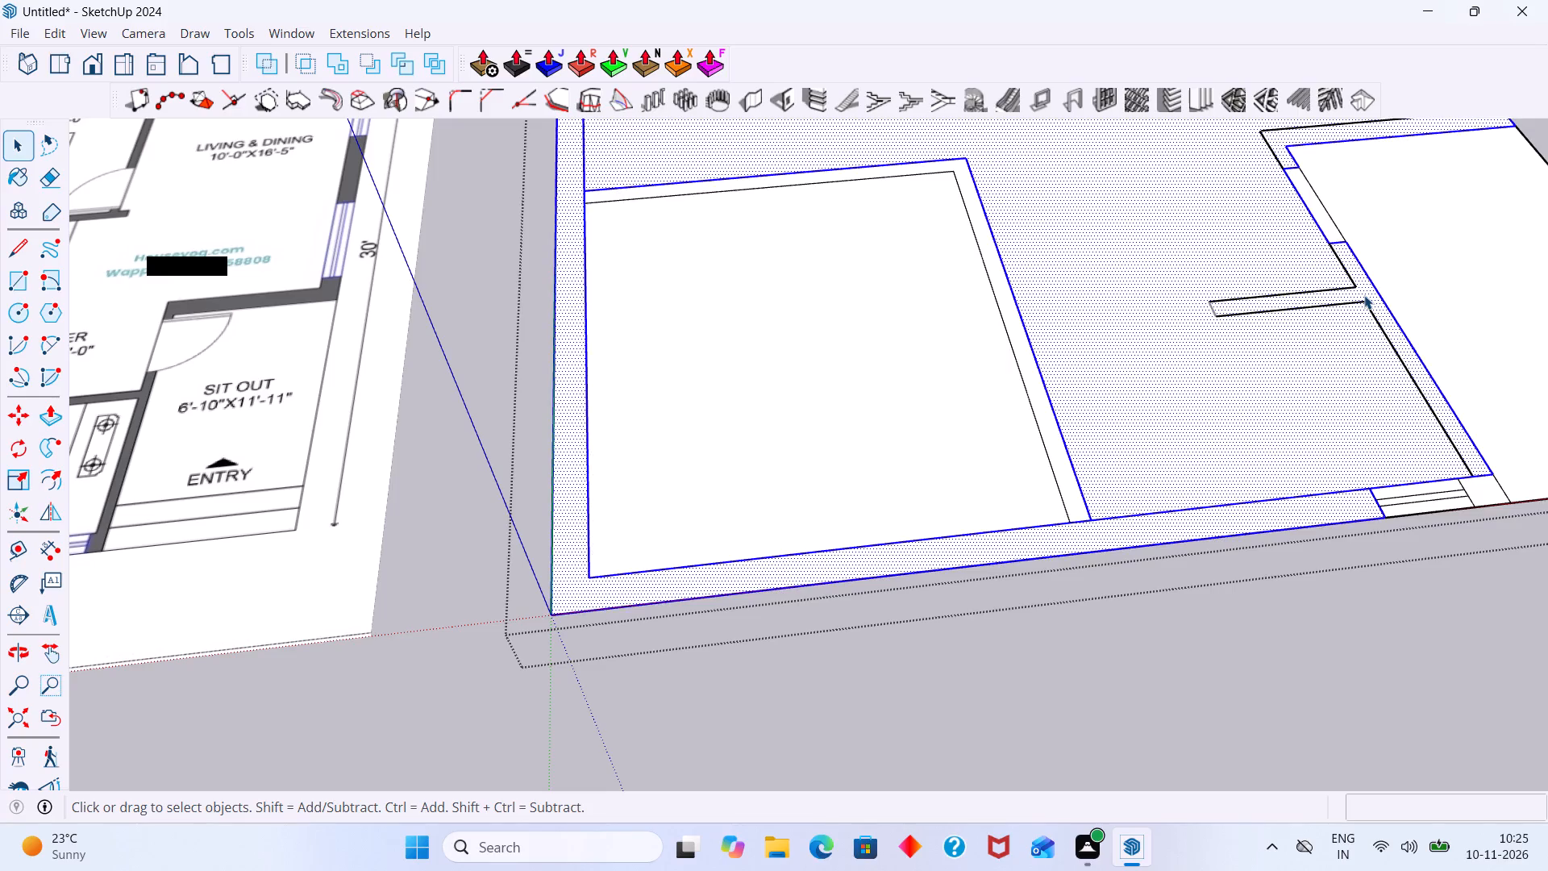
pyautogui.tripleClick(1364, 292)
pyautogui.click(1363, 291)
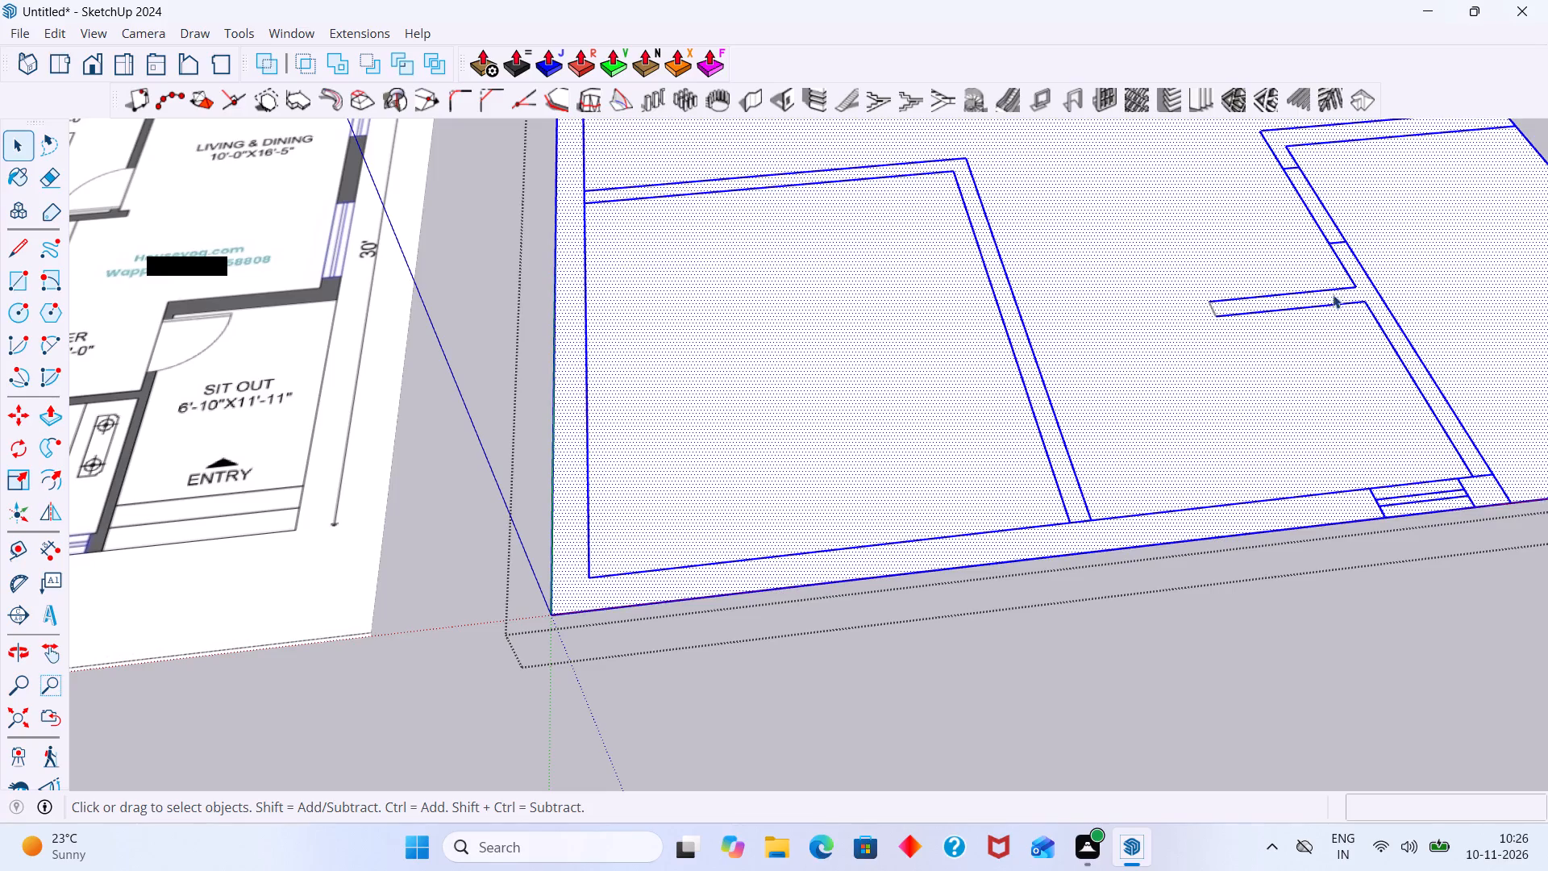
pyautogui.click(1241, 306)
pyautogui.click(1241, 306)
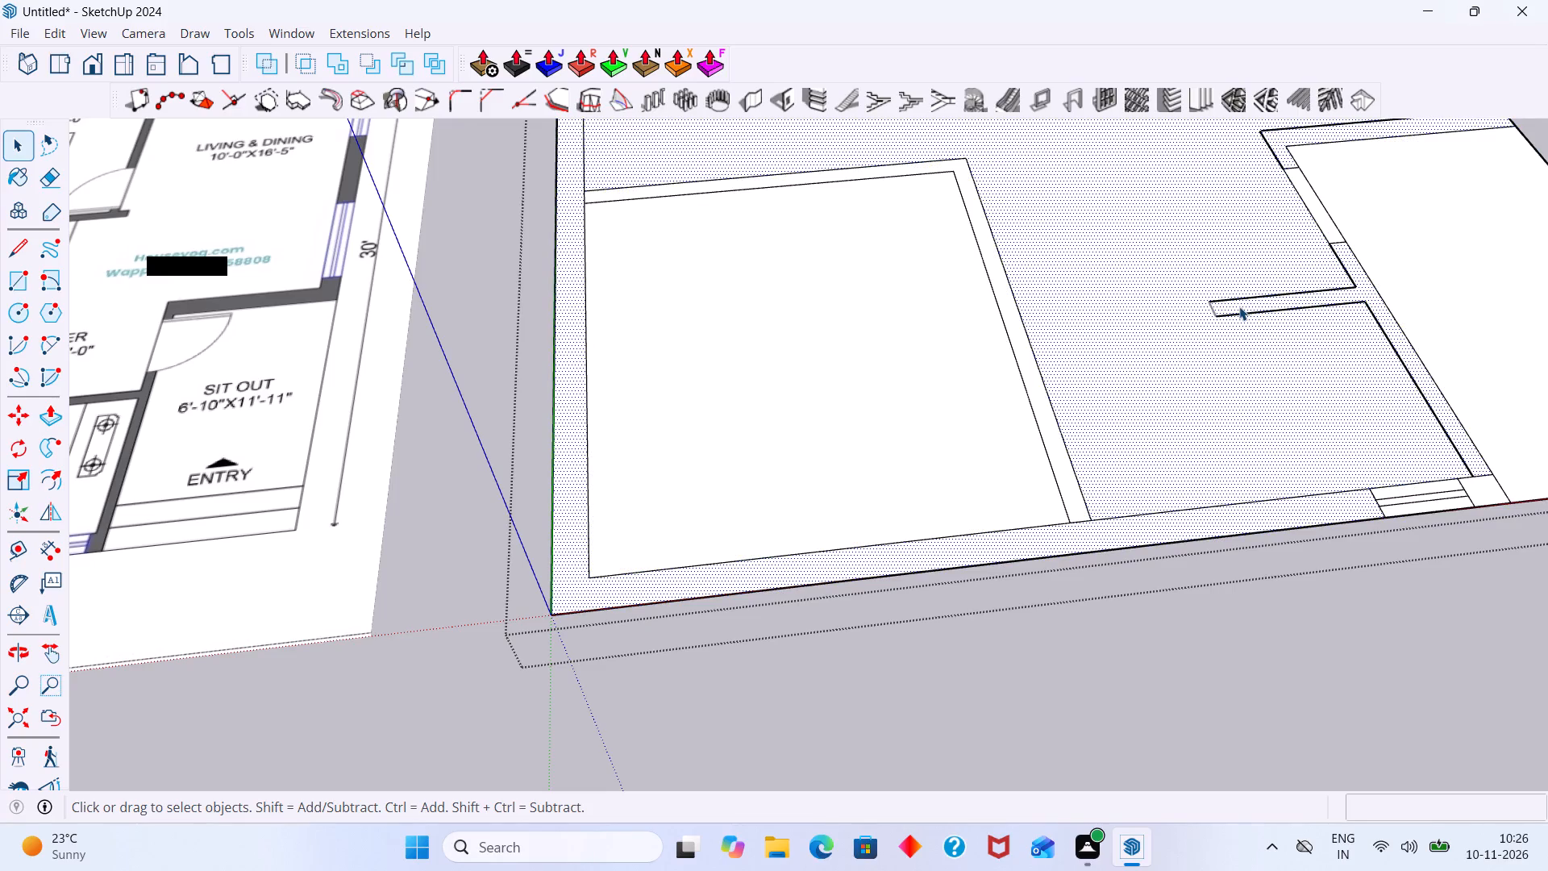
pyautogui.click(1239, 306)
pyautogui.scroll(2, 1239, 306)
pyautogui.scroll(-5, 1270, 350)
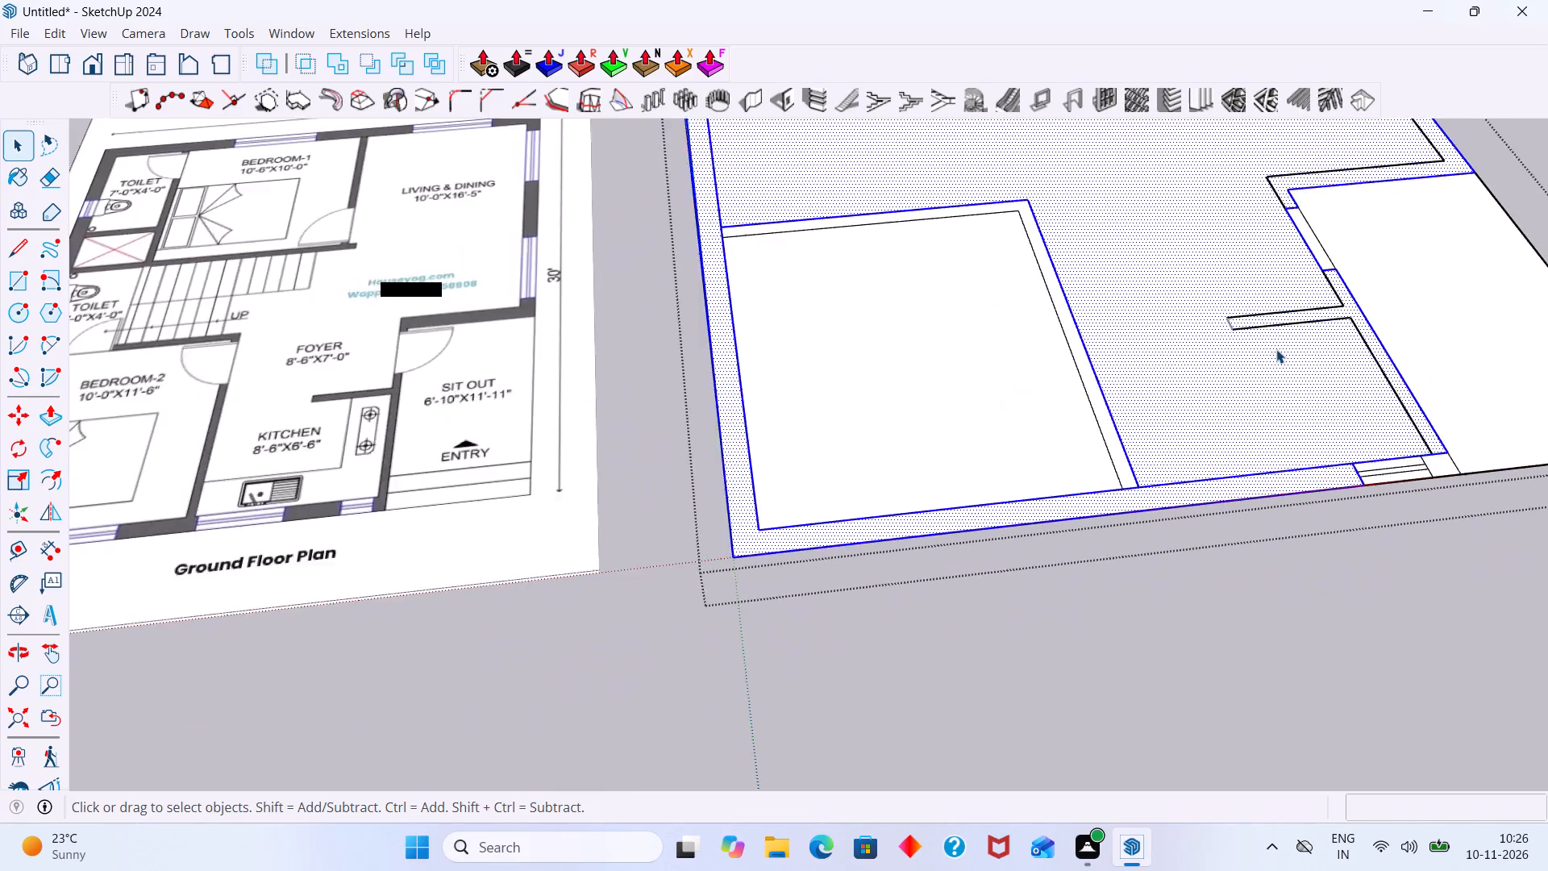
pyautogui.scroll(-3, 1276, 349)
pyautogui.scroll(6, 1272, 322)
pyautogui.click(1286, 357)
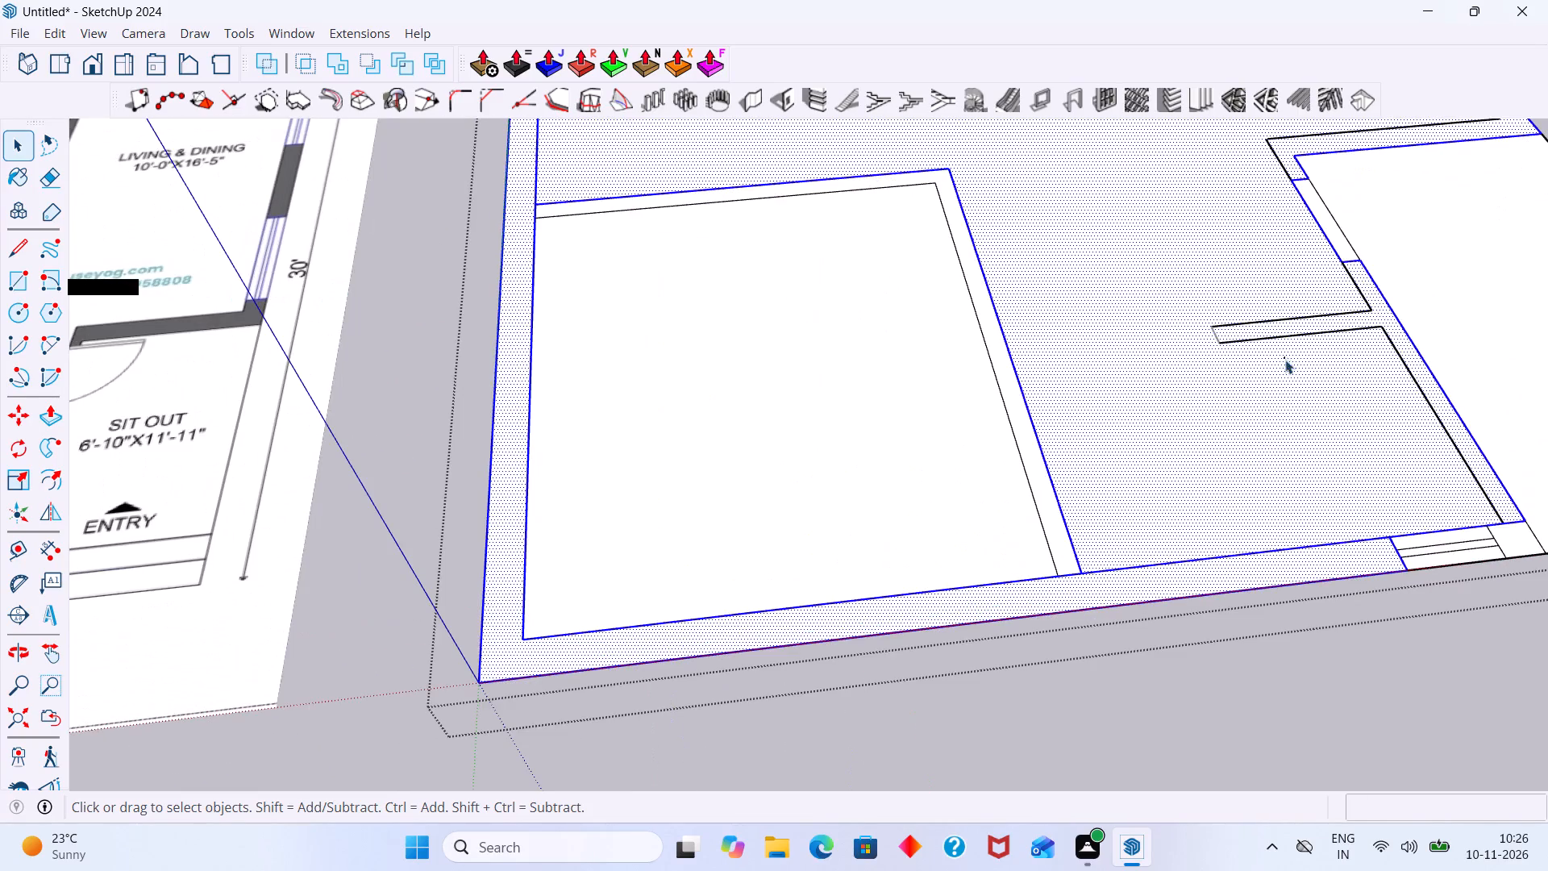
pyautogui.click(1333, 241)
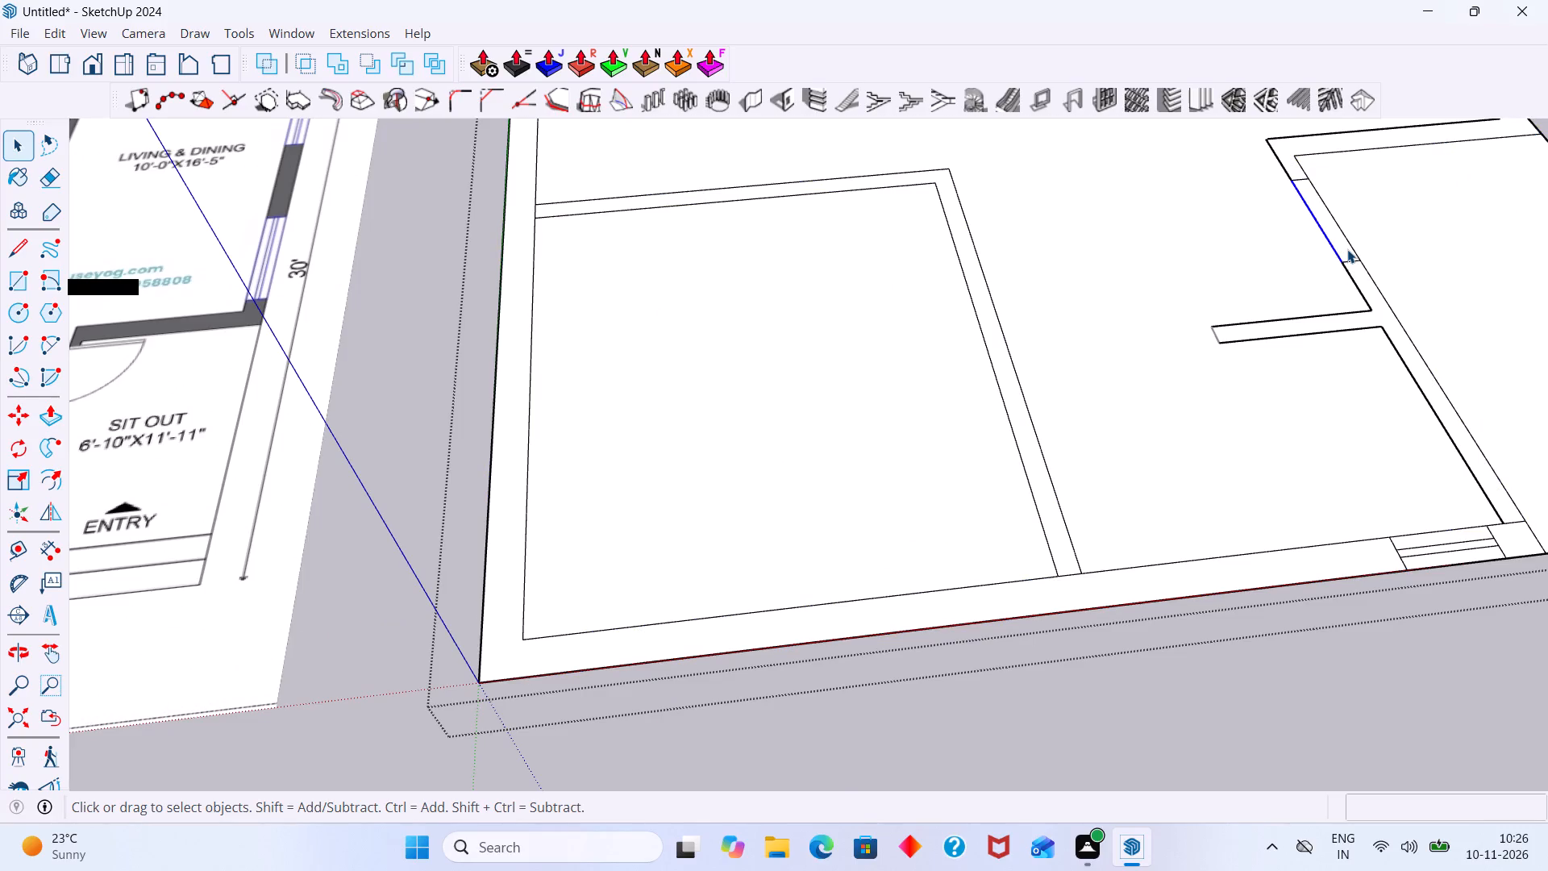
pyautogui.click(1347, 249)
pyautogui.click(1346, 319)
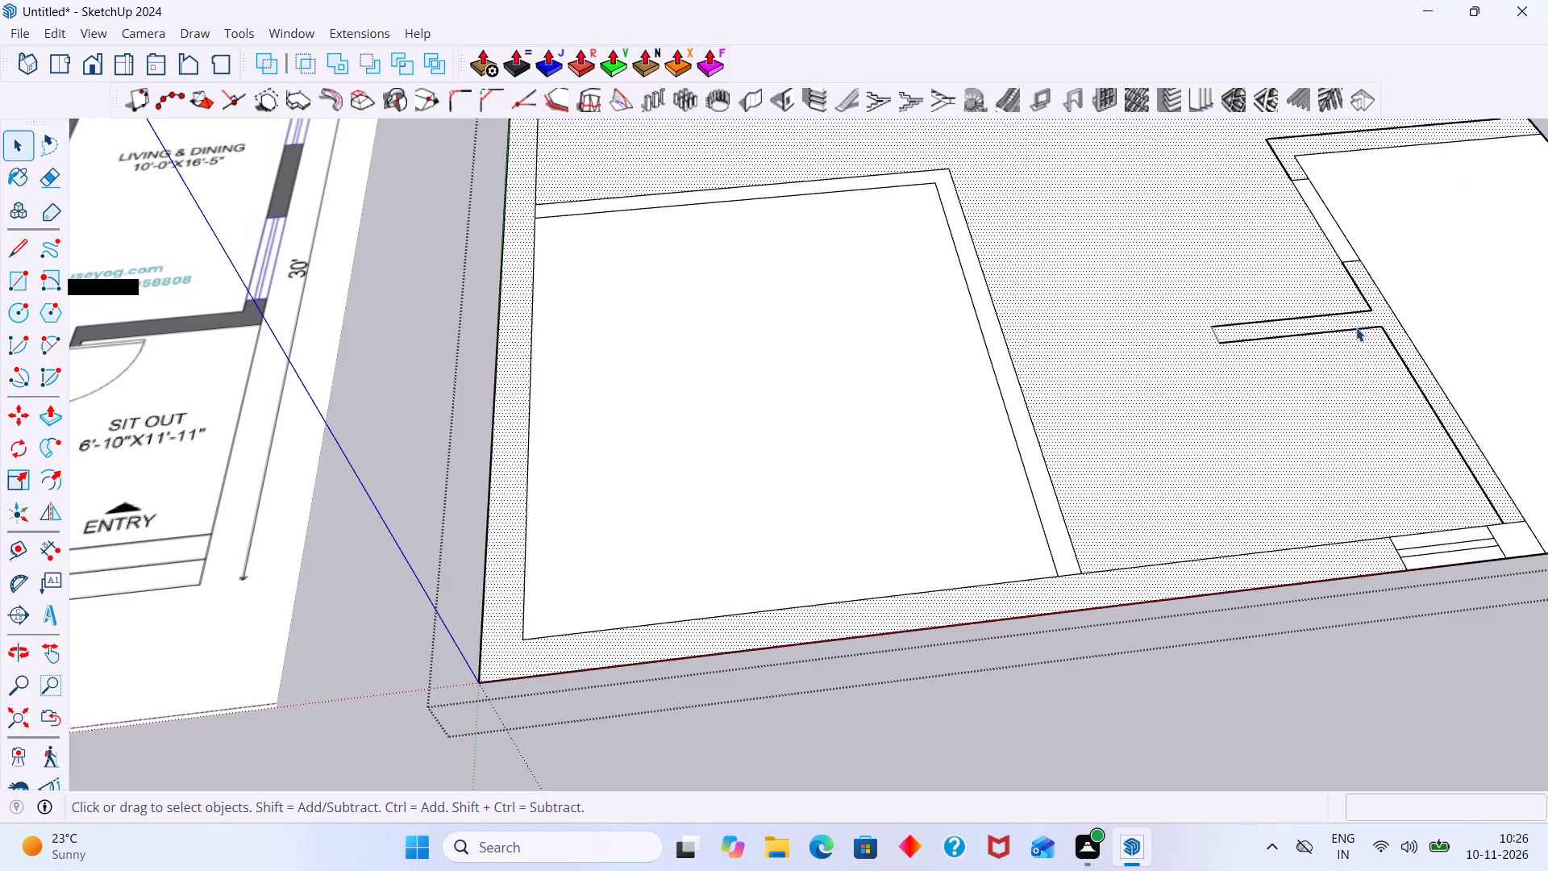
pyautogui.click(1364, 355)
# Undo the recent edits back to before the two kitchen partition lines and their end line were drawn.
pyautogui.hotkey('ctrl', 'z')
pyautogui.hotkey('ctrl', 'z')
pyautogui.hotkey('ctrl', 'z')
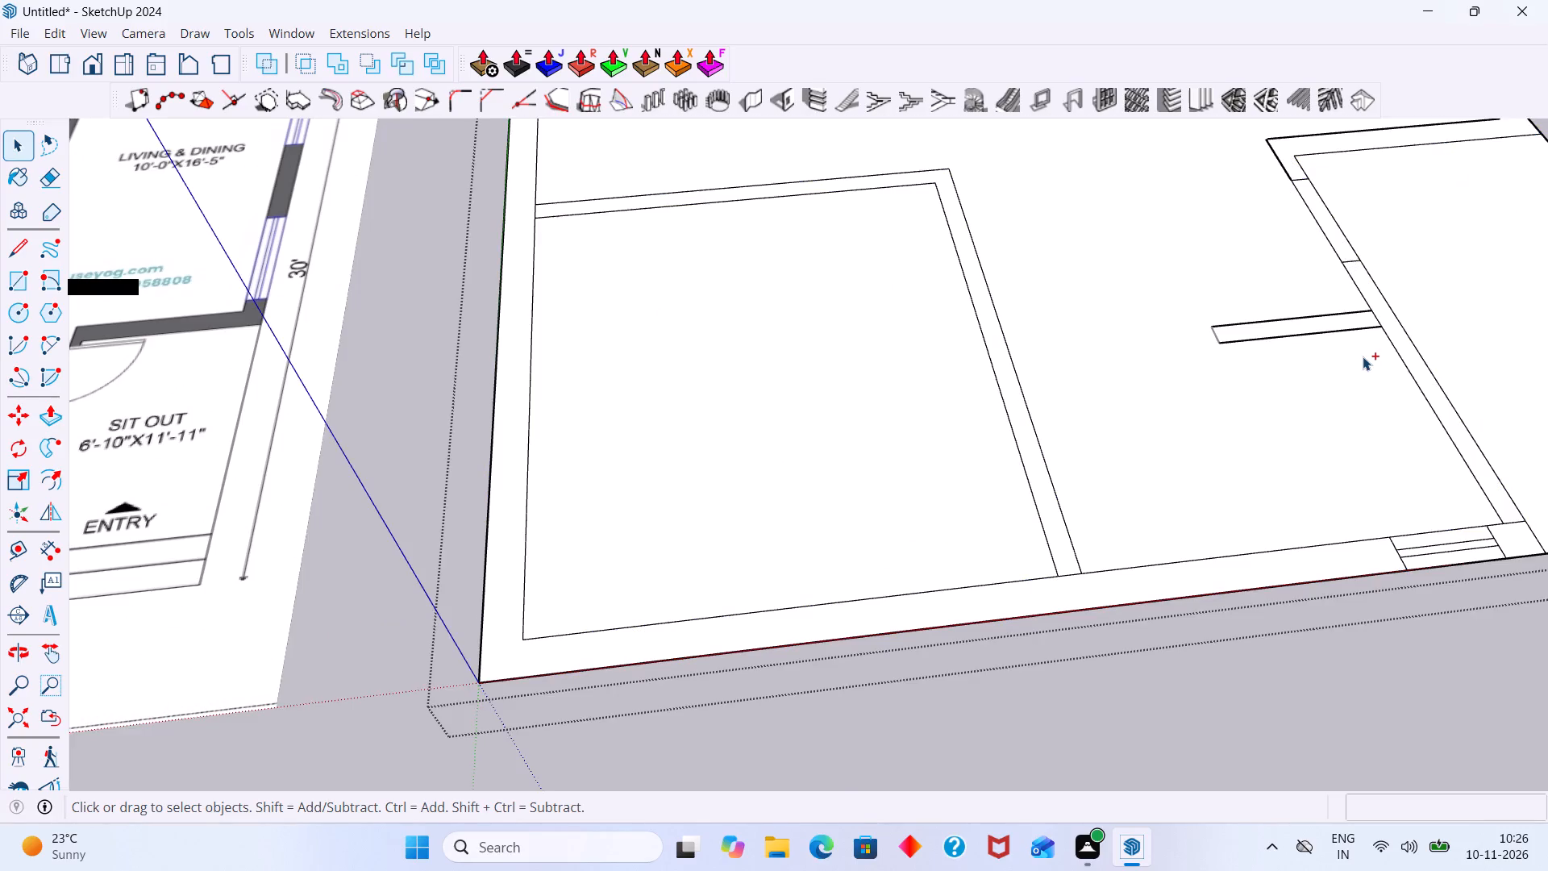
pyautogui.hotkey('ctrl', 'z')
pyautogui.hotkey('ctrl', 'z')
pyautogui.hotkey('ctrl', 'z')
pyautogui.hotkey('ctrl', 'z')
pyautogui.hotkey('ctrl', 'z')
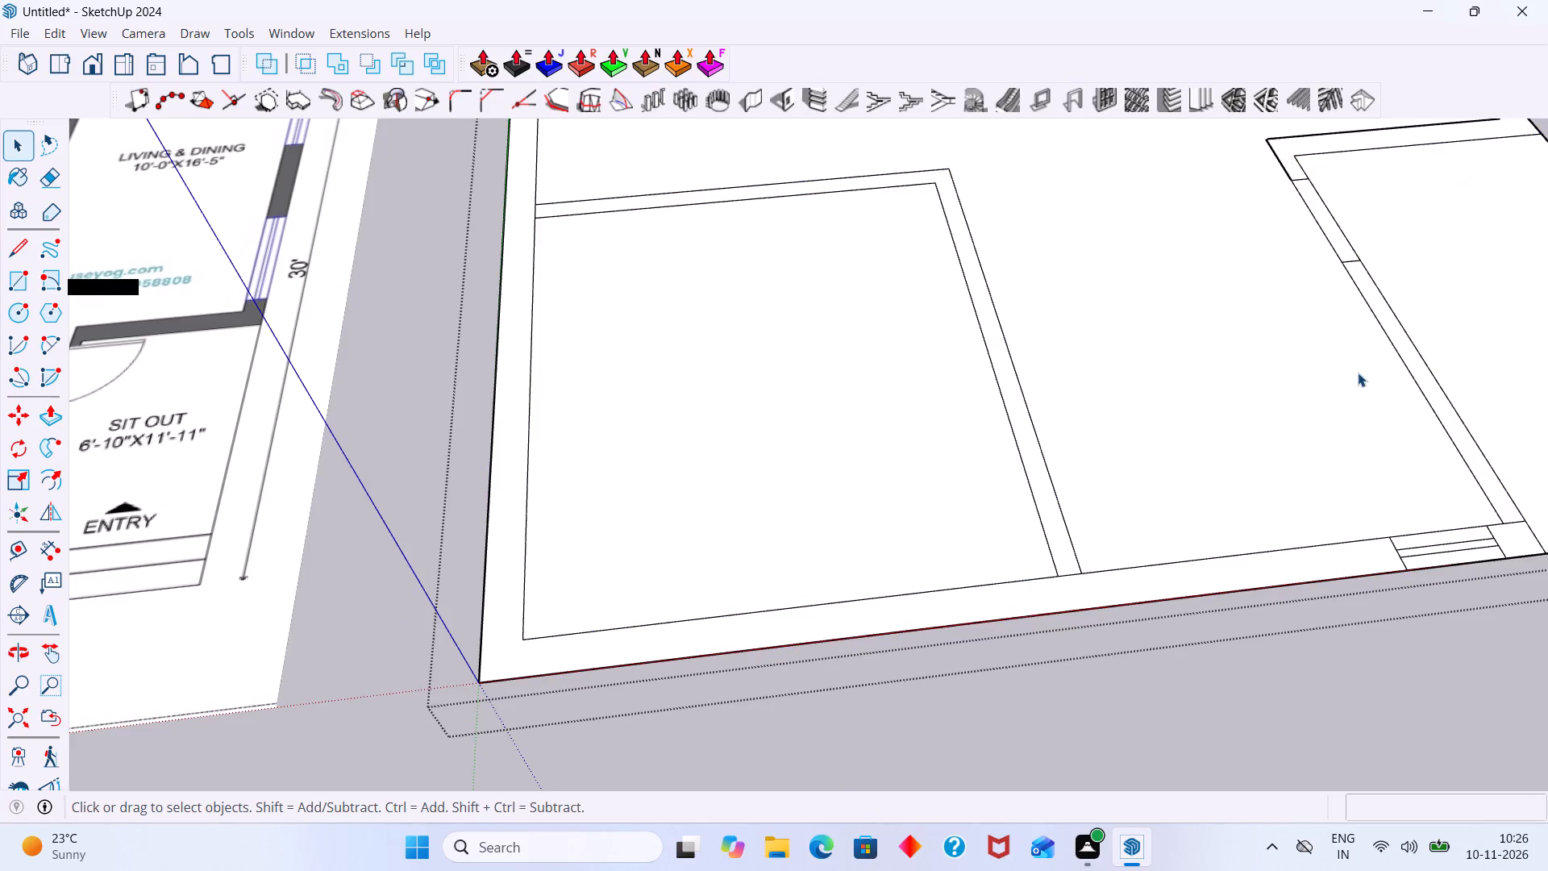
# Inside the plan group, select the kitchen floor and the wall beside the sit-out to check how their faces are divided.
pyautogui.click(1358, 373)
pyautogui.scroll(3, 1393, 344)
pyautogui.click(1397, 341)
pyautogui.doubleClick(1373, 368)
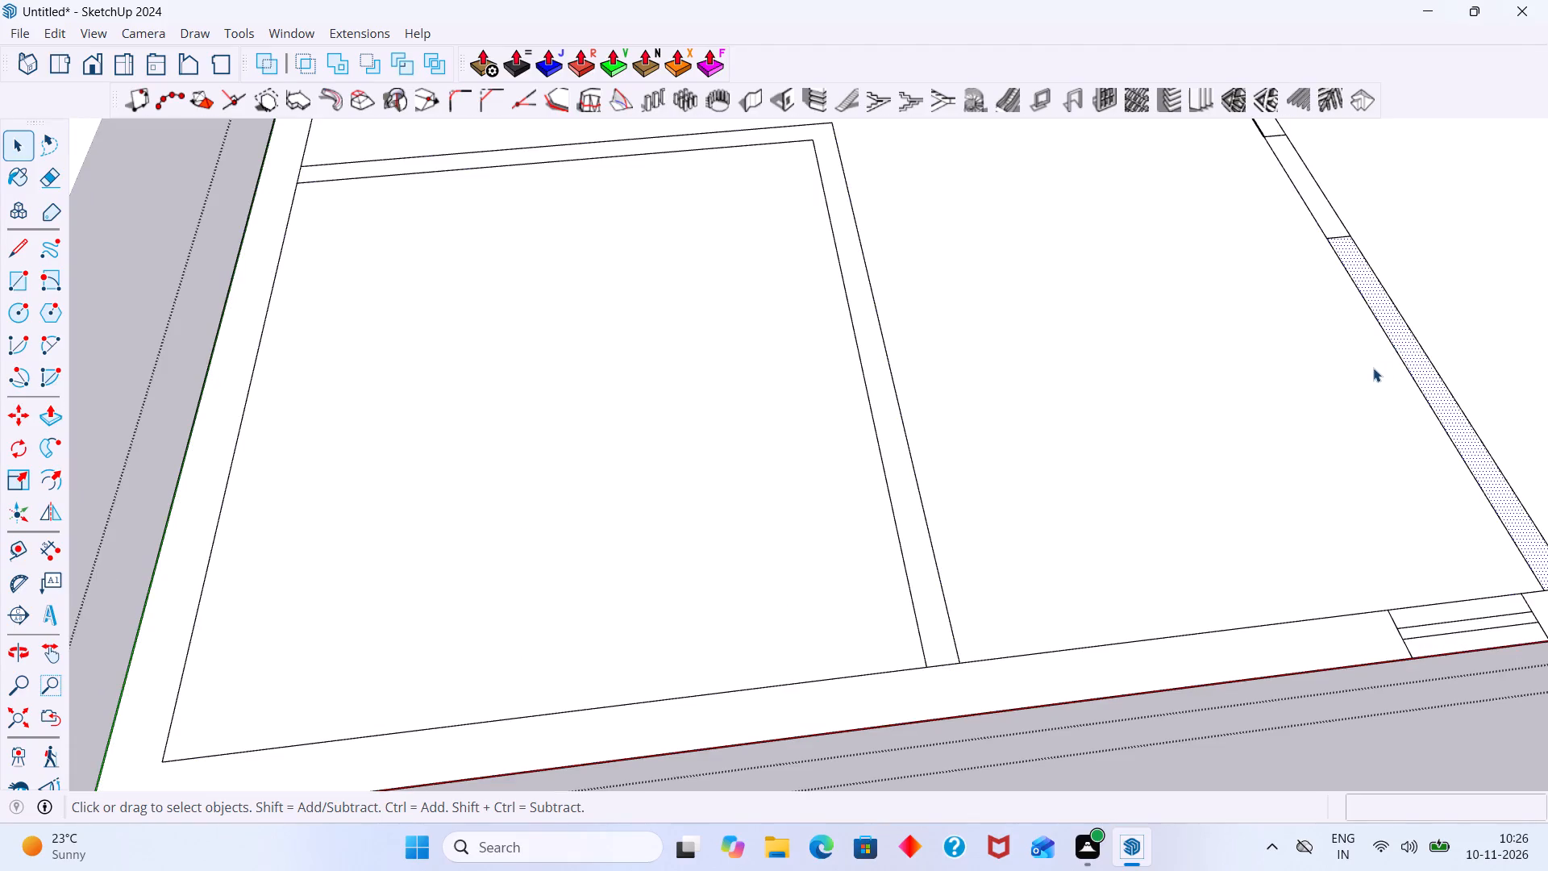
pyautogui.tripleClick(1367, 372)
pyautogui.click(1367, 372)
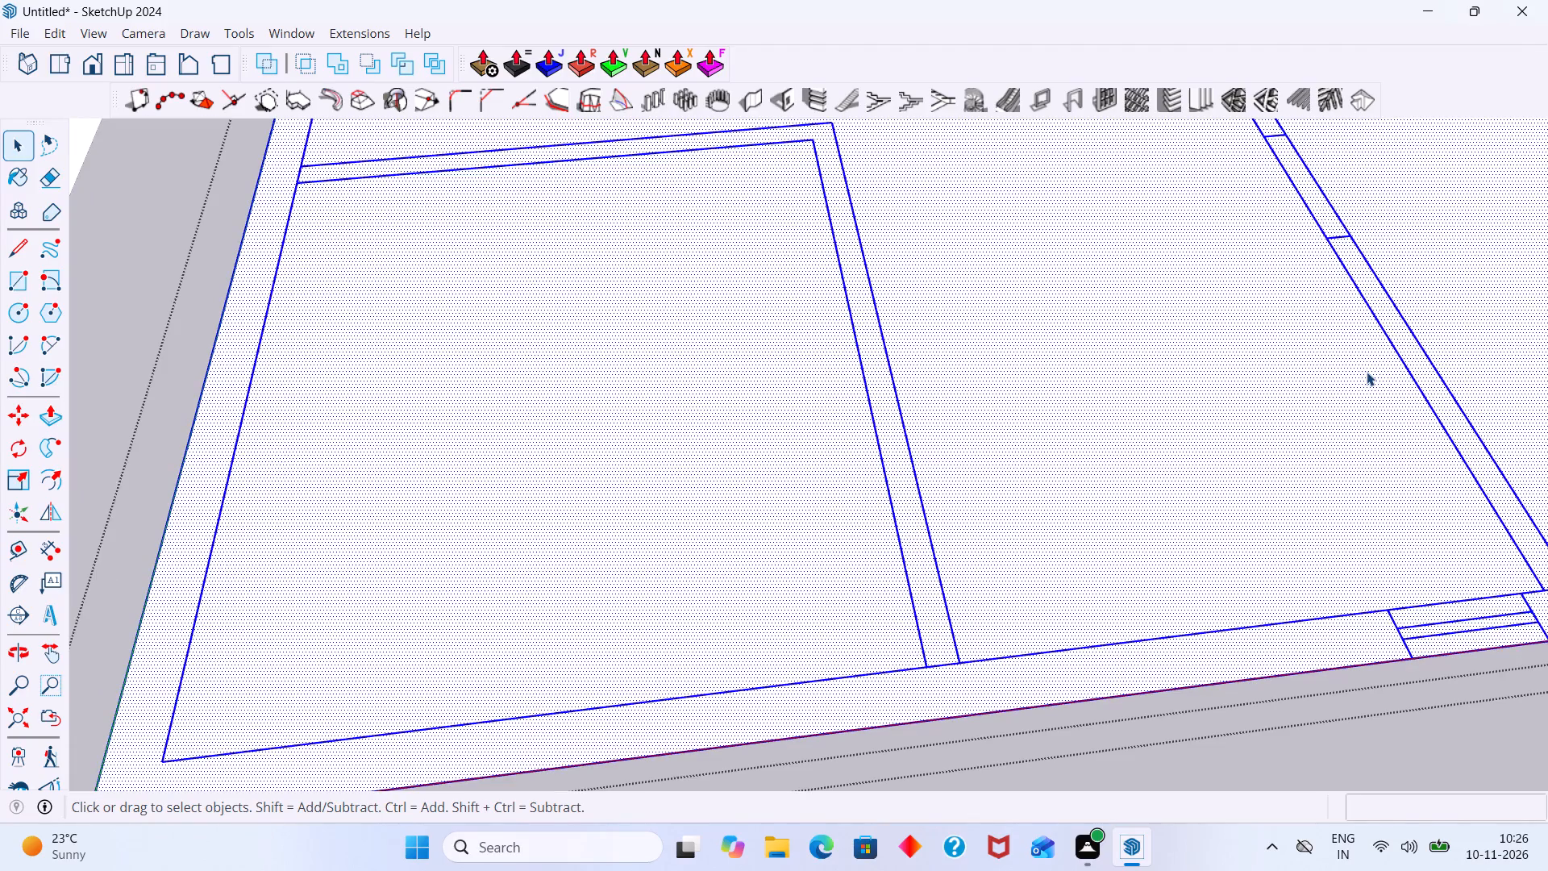
pyautogui.click(1365, 372)
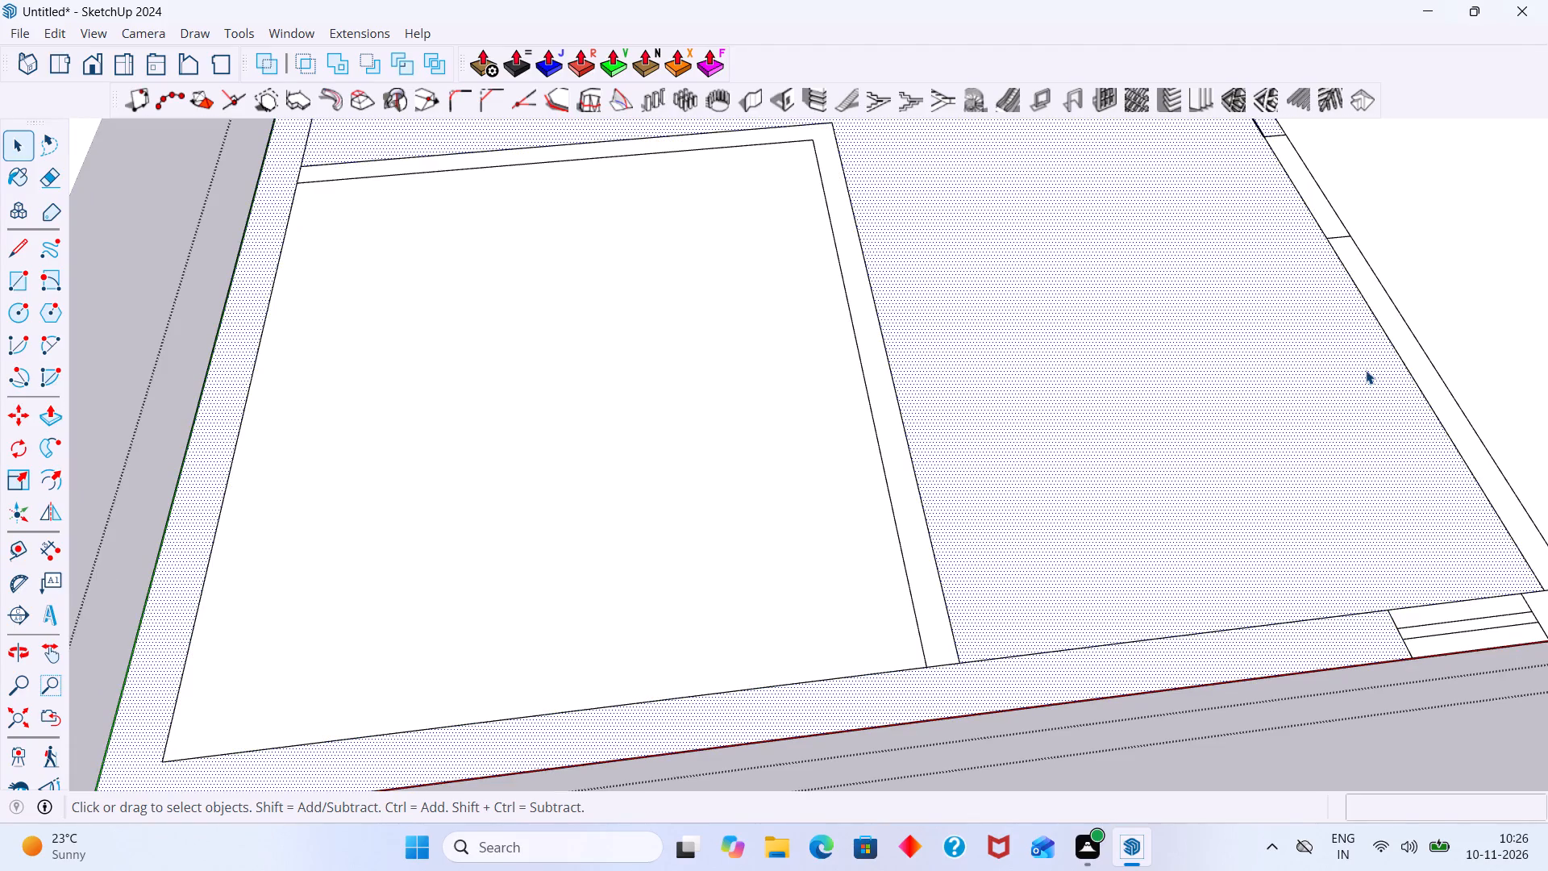
pyautogui.click(1366, 370)
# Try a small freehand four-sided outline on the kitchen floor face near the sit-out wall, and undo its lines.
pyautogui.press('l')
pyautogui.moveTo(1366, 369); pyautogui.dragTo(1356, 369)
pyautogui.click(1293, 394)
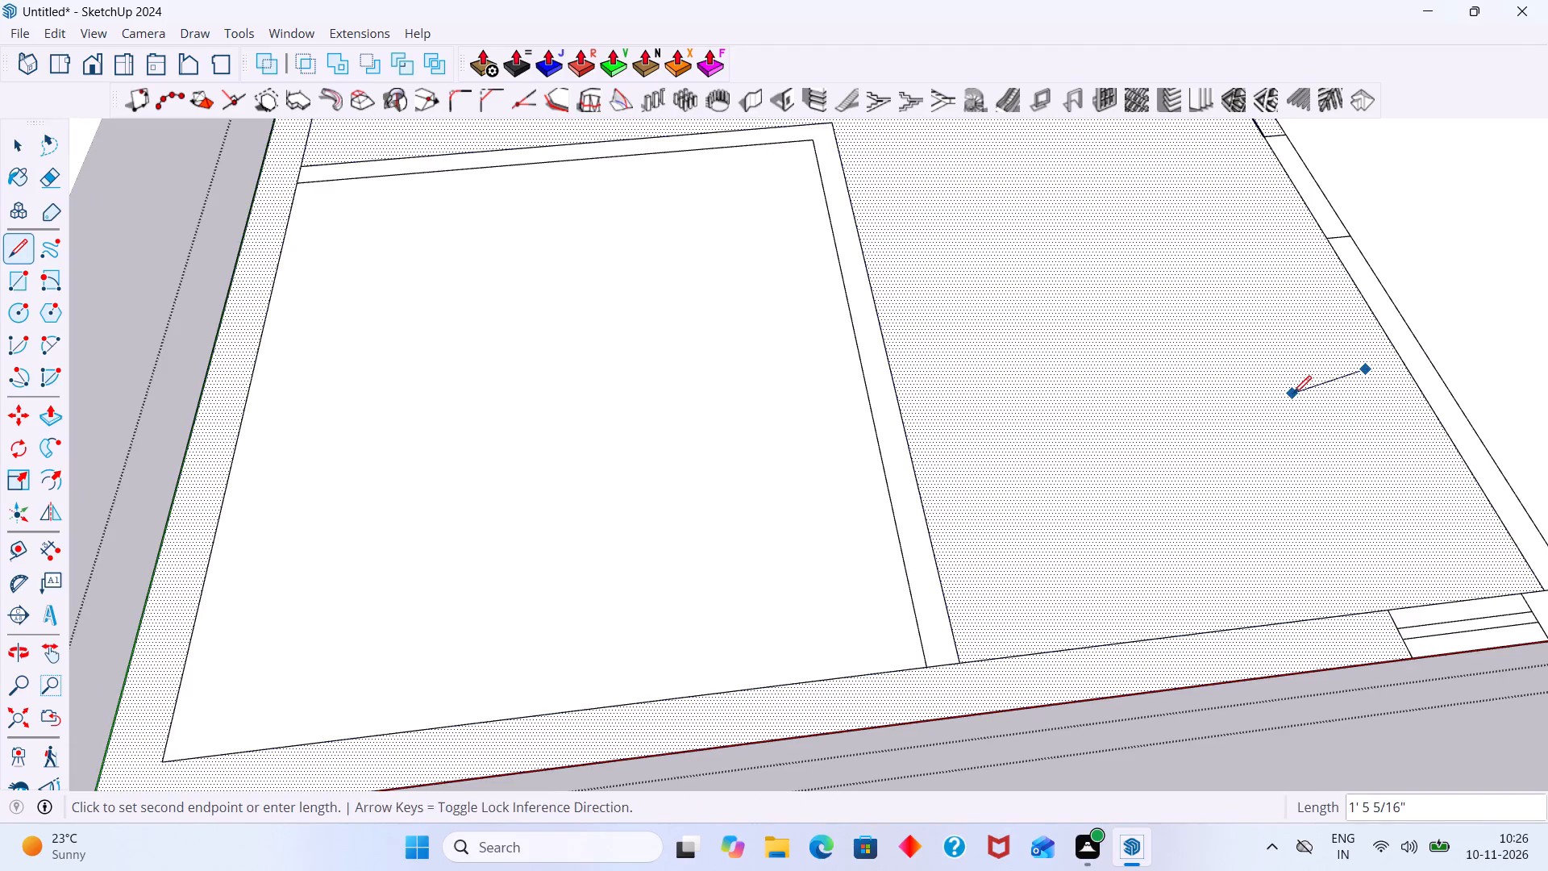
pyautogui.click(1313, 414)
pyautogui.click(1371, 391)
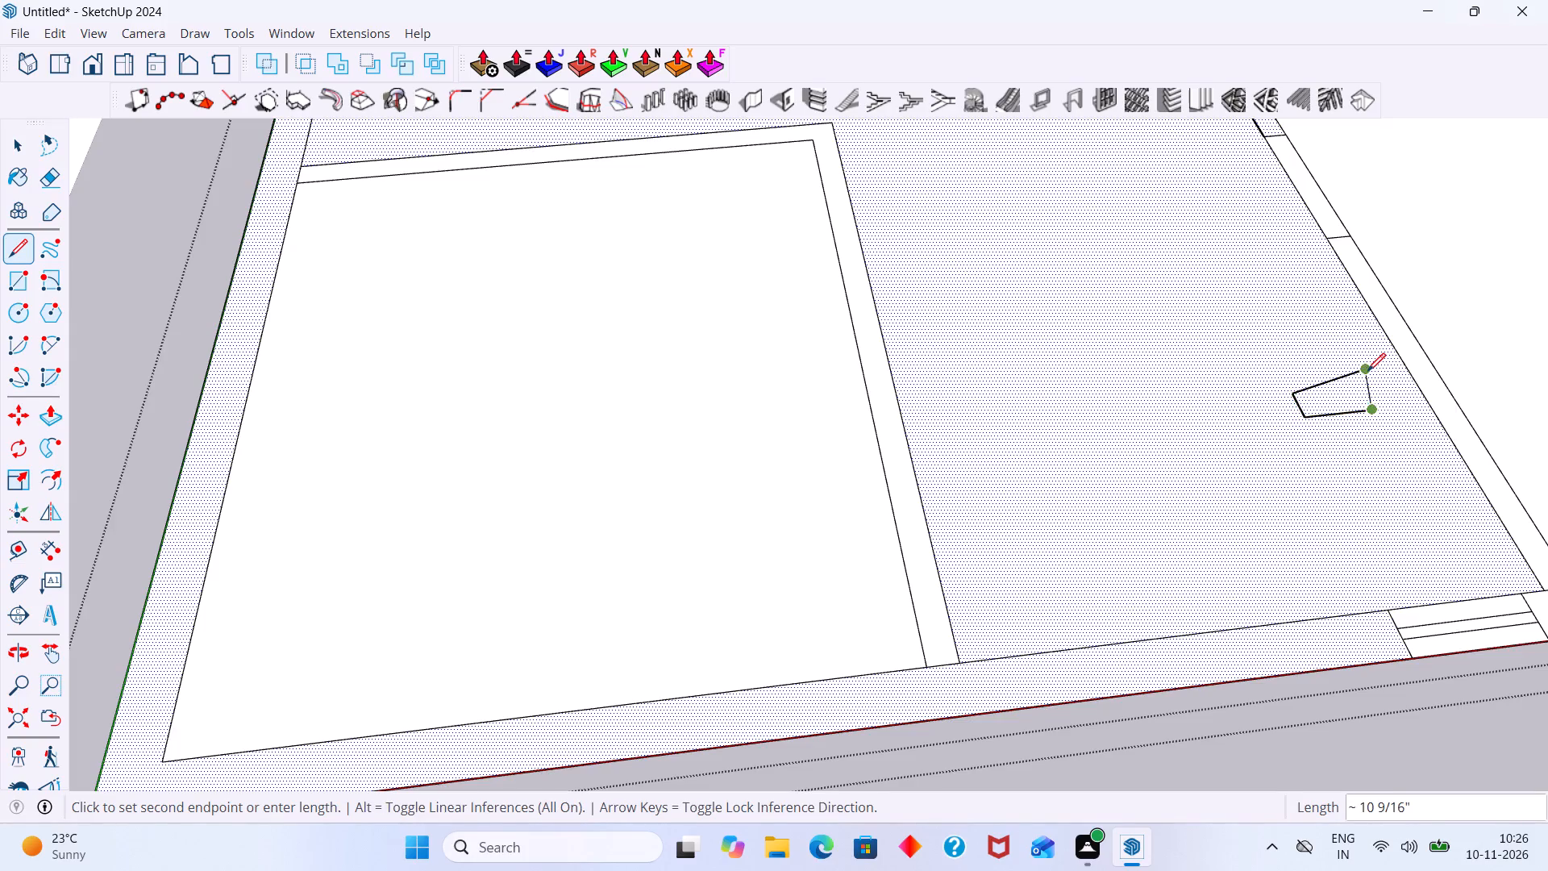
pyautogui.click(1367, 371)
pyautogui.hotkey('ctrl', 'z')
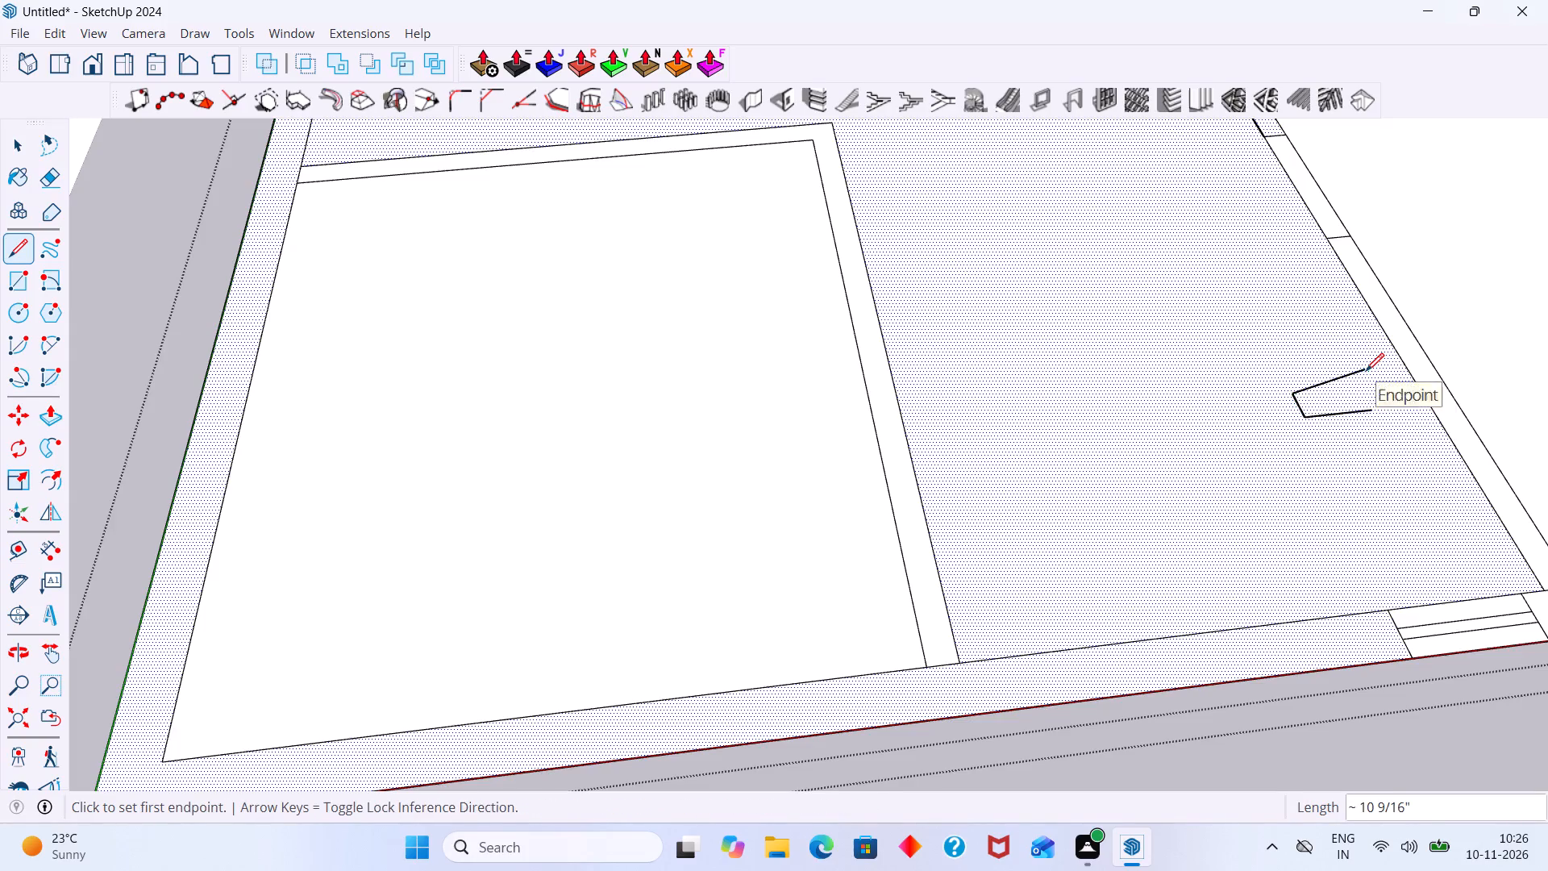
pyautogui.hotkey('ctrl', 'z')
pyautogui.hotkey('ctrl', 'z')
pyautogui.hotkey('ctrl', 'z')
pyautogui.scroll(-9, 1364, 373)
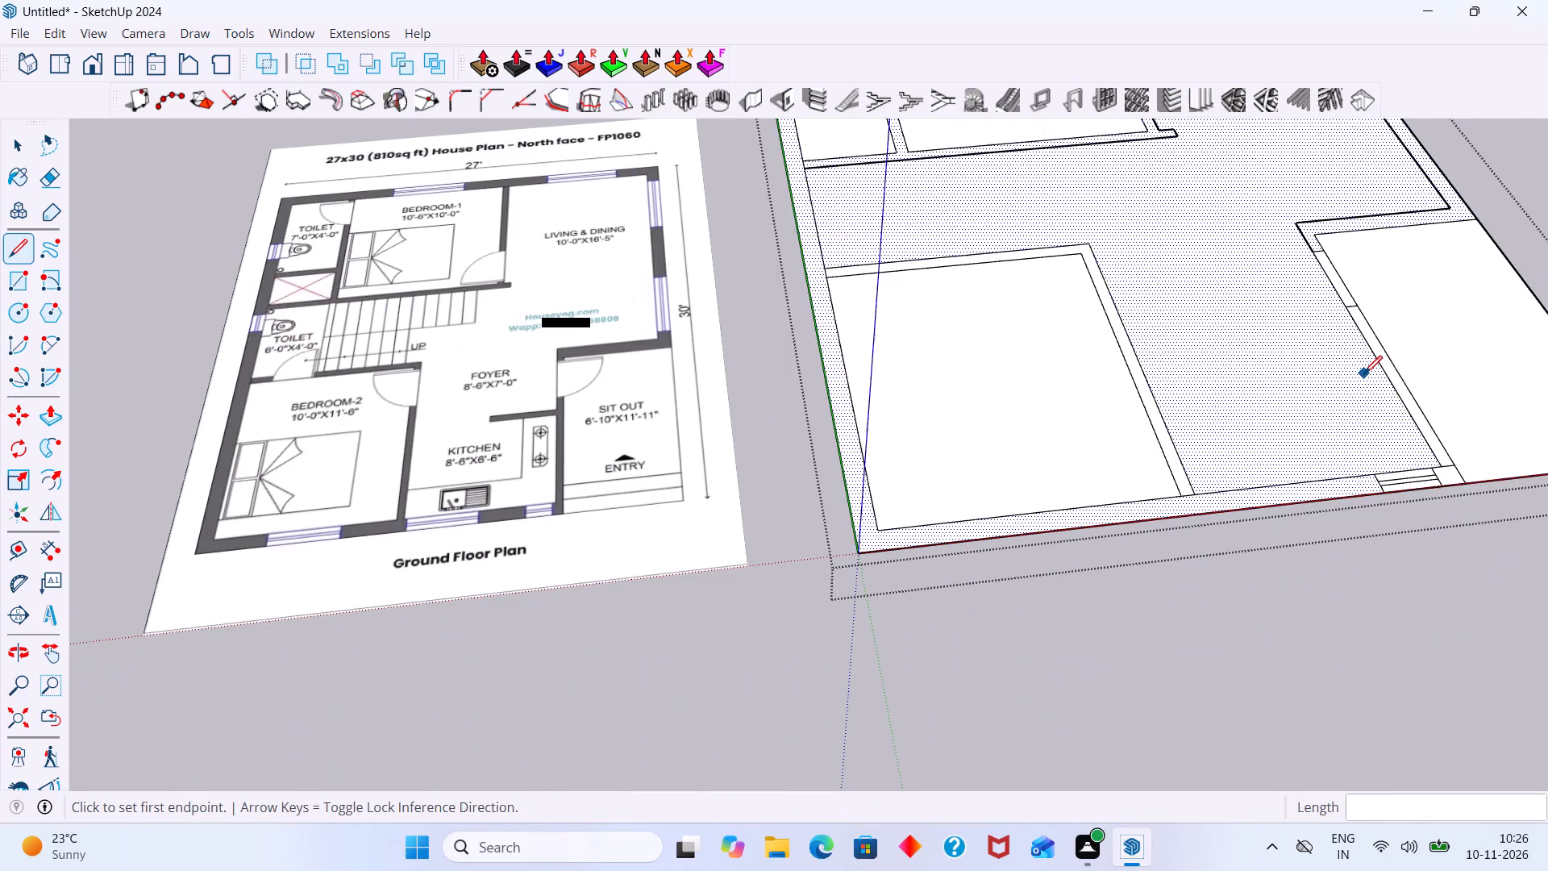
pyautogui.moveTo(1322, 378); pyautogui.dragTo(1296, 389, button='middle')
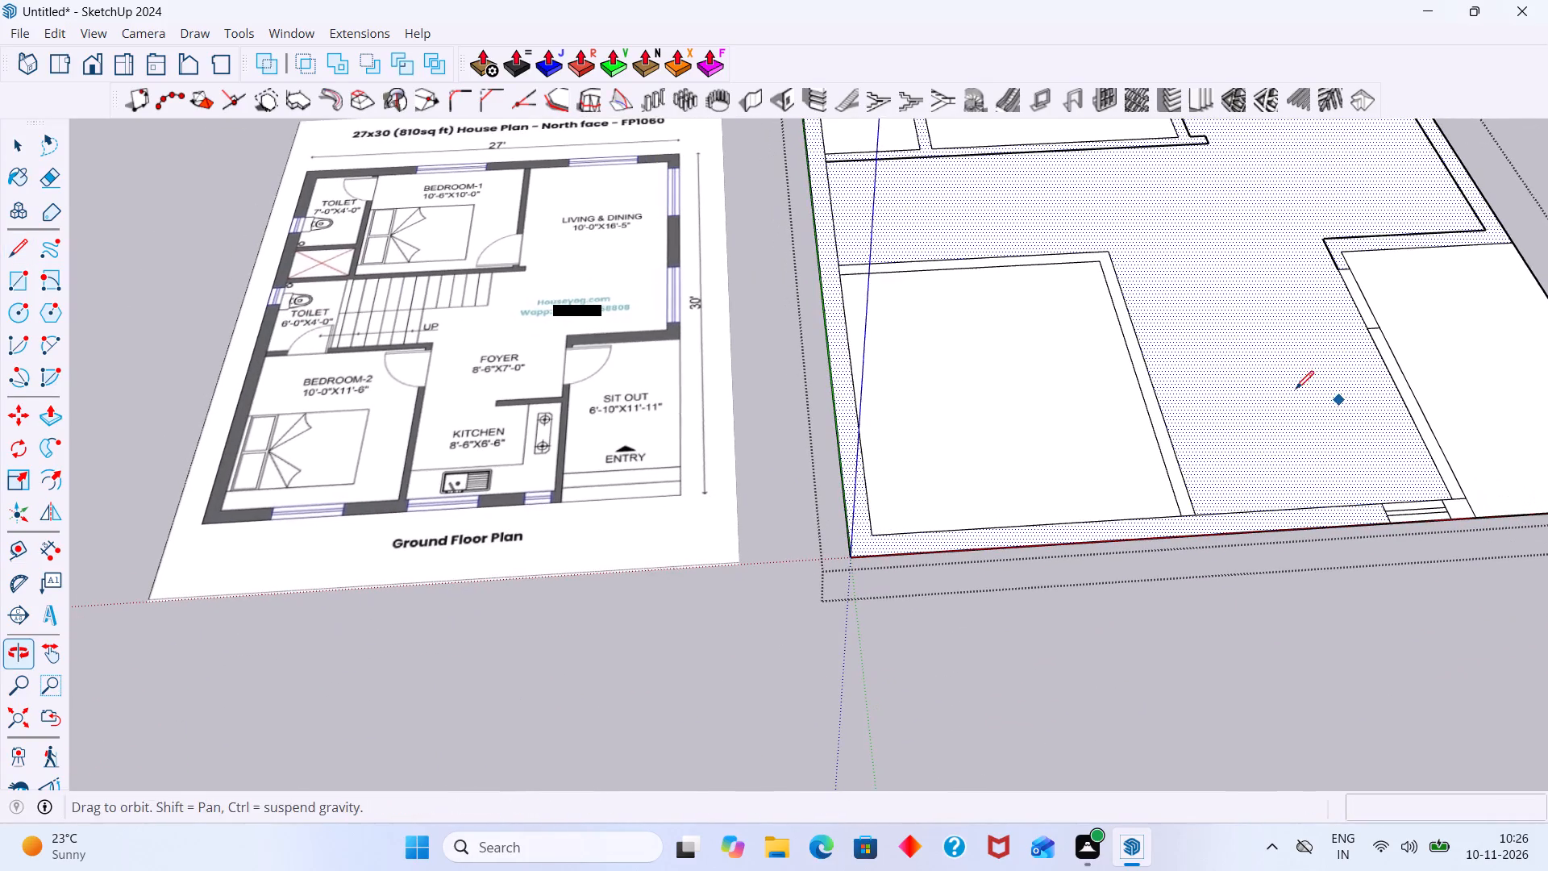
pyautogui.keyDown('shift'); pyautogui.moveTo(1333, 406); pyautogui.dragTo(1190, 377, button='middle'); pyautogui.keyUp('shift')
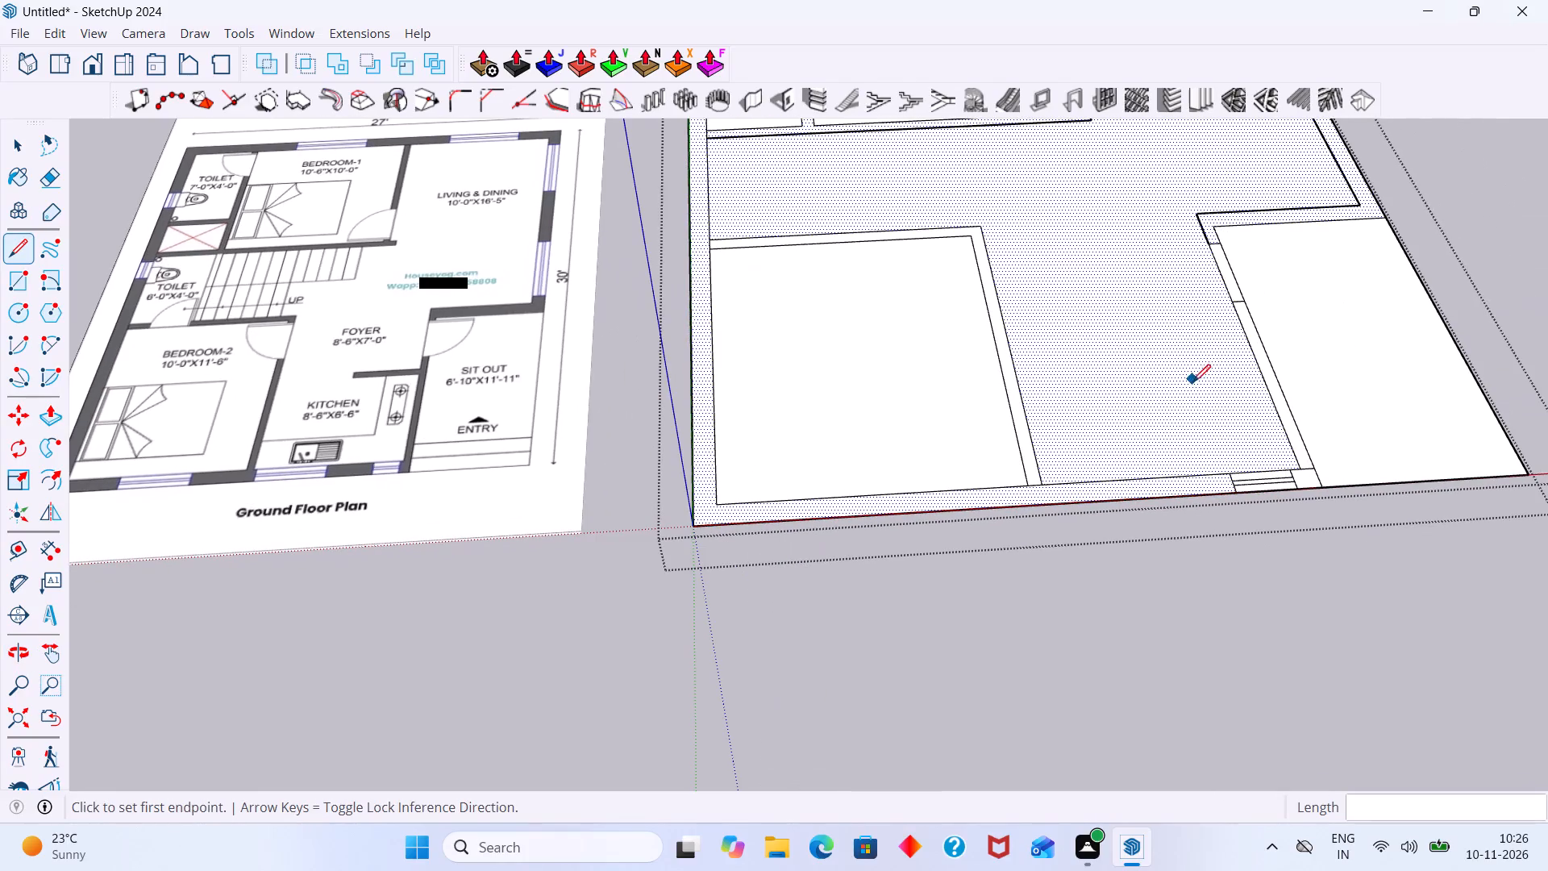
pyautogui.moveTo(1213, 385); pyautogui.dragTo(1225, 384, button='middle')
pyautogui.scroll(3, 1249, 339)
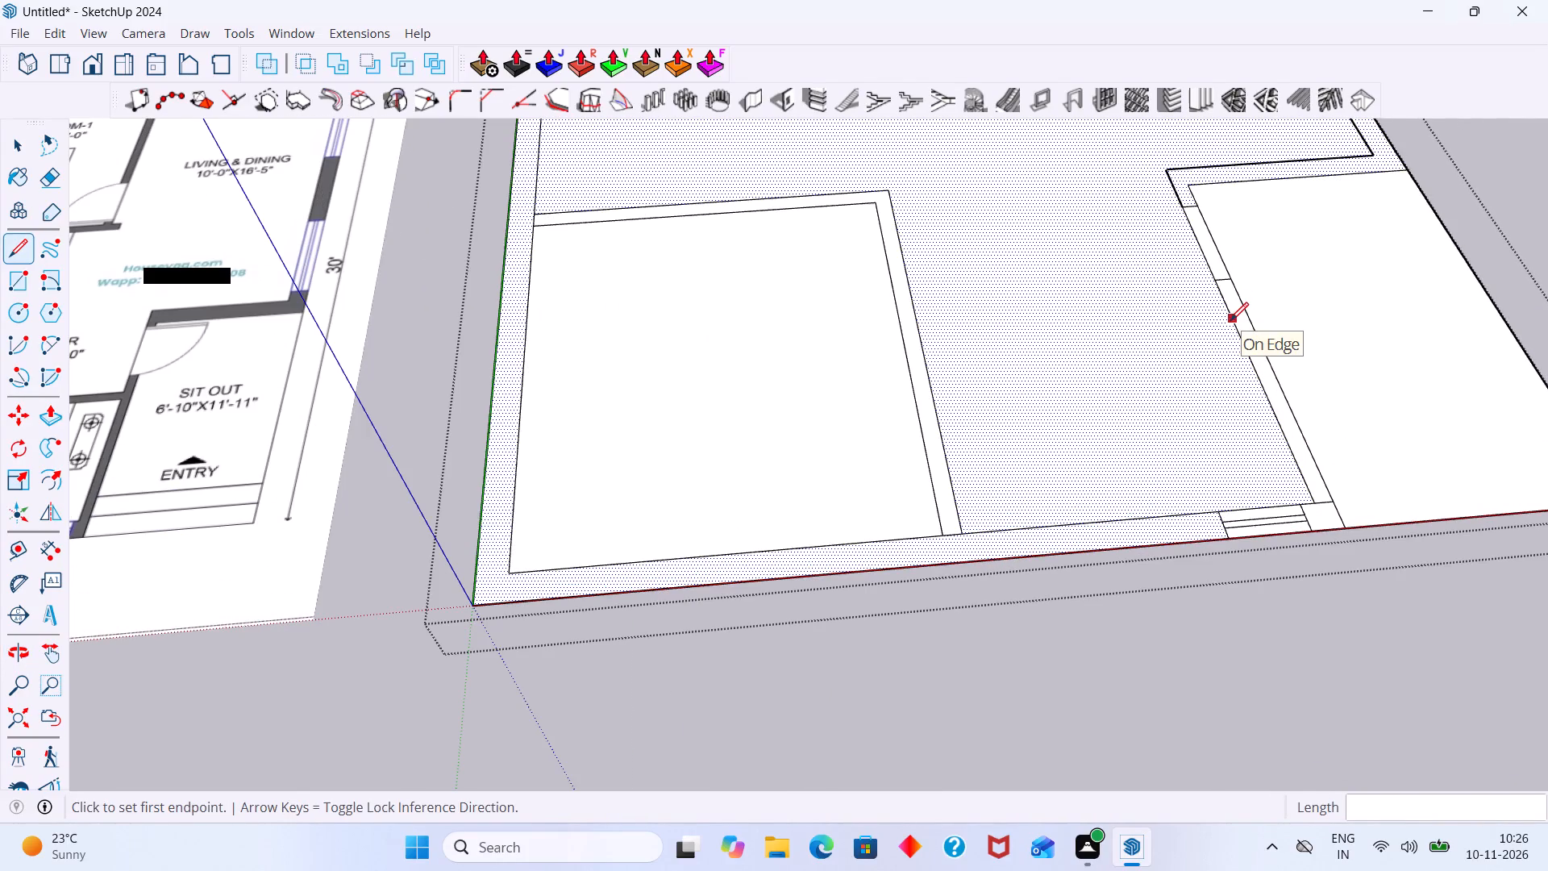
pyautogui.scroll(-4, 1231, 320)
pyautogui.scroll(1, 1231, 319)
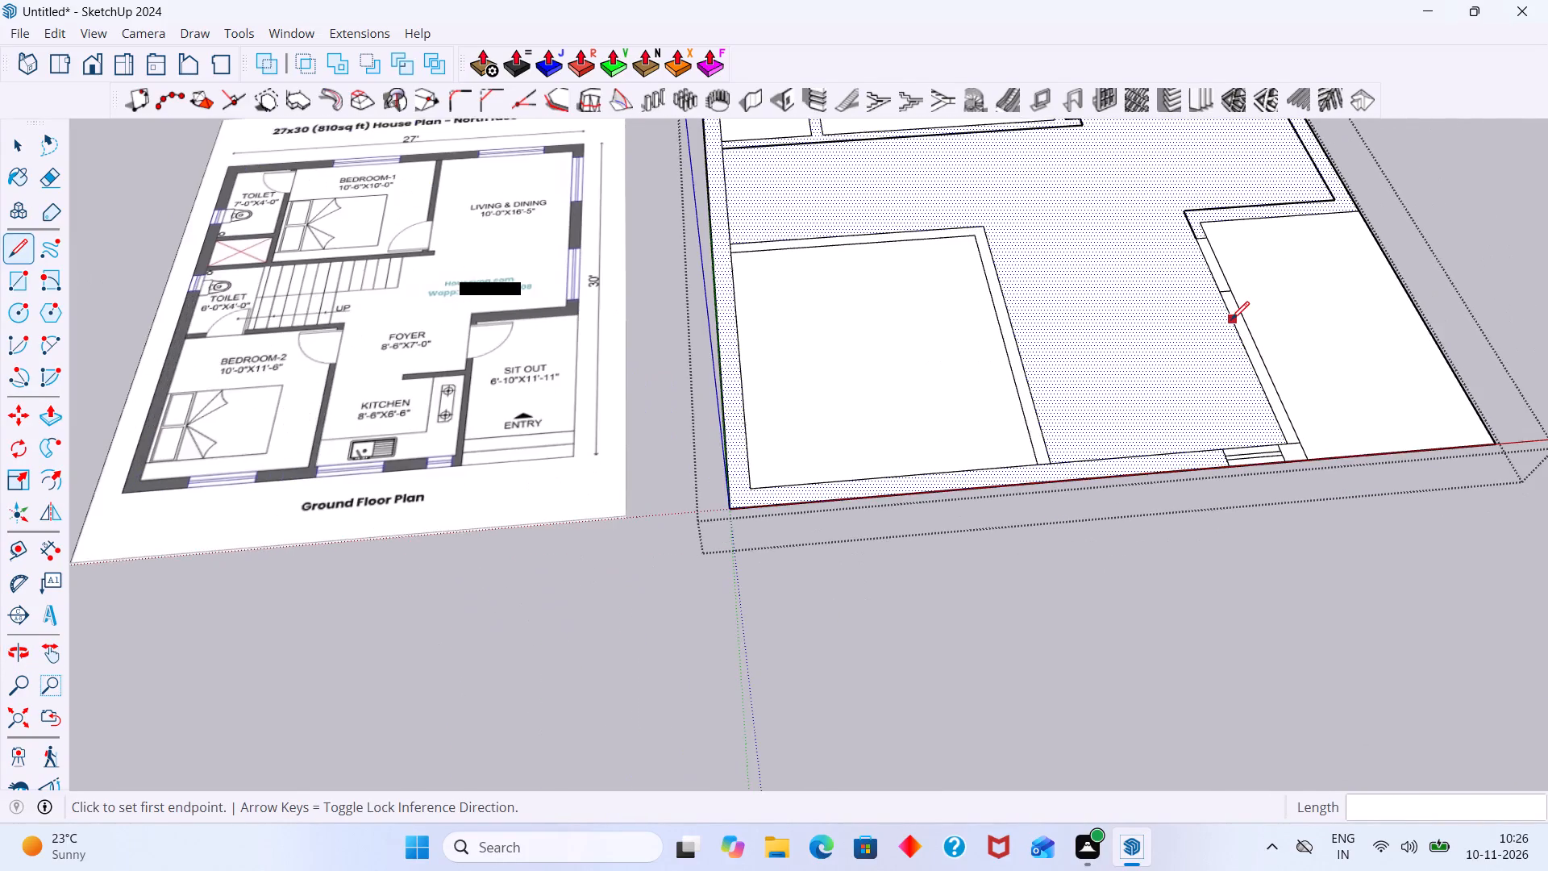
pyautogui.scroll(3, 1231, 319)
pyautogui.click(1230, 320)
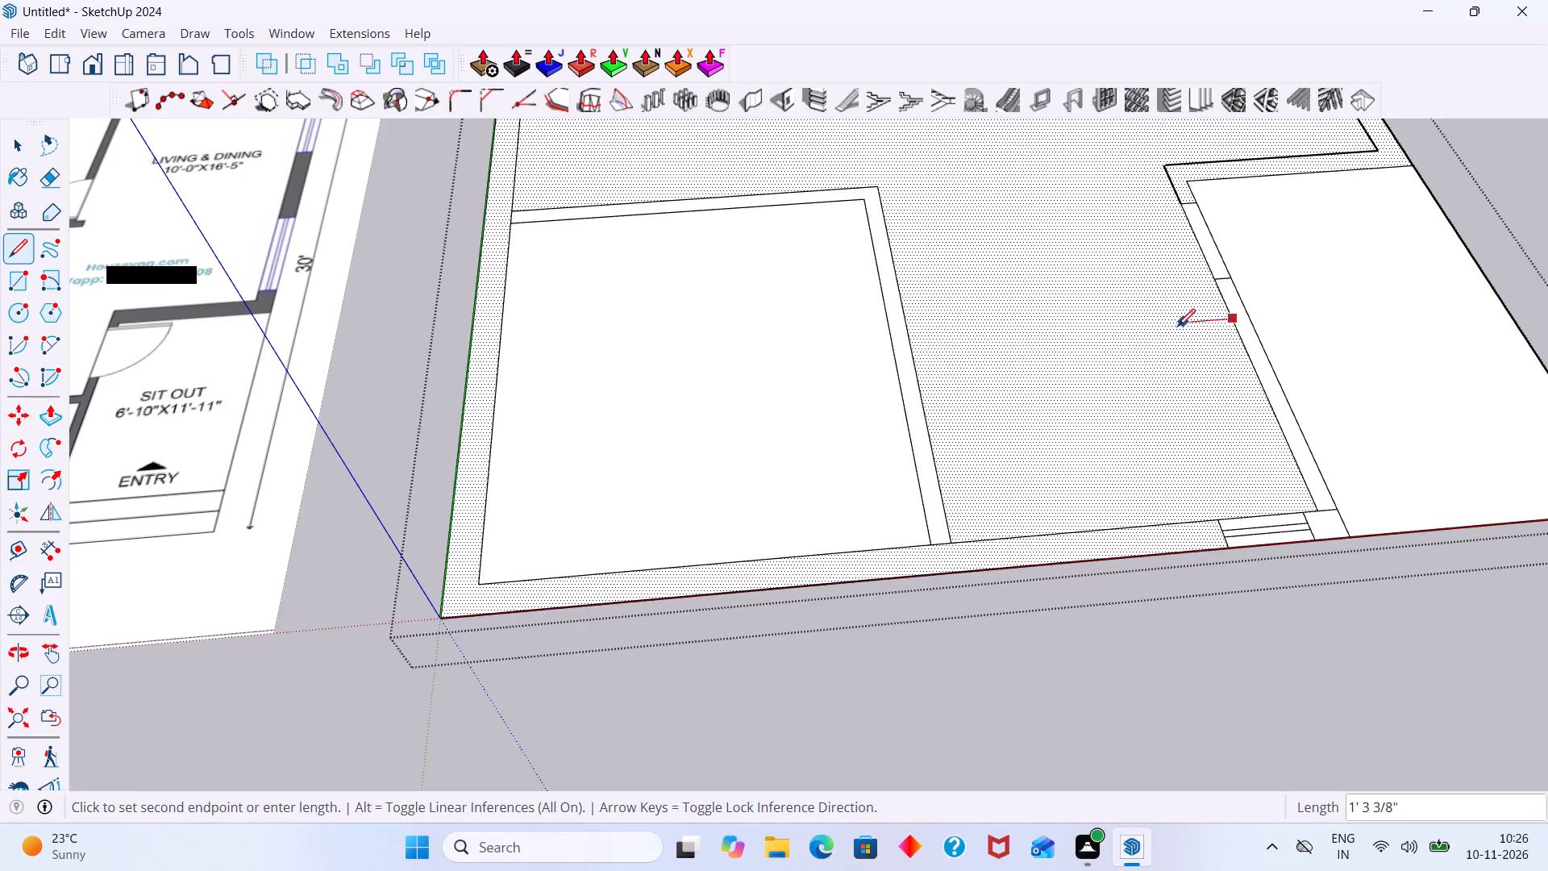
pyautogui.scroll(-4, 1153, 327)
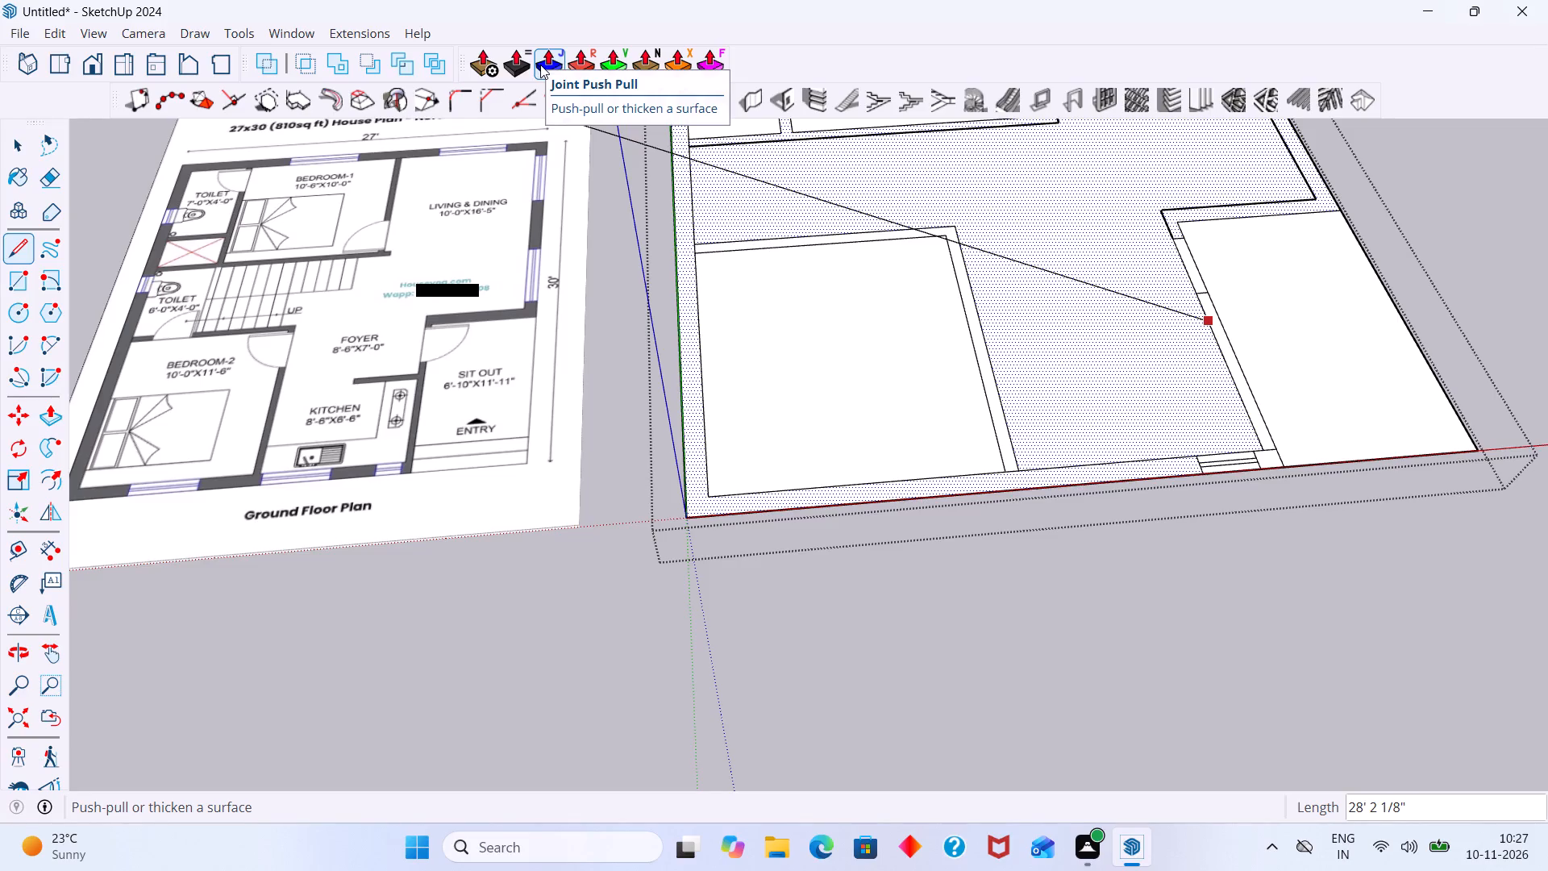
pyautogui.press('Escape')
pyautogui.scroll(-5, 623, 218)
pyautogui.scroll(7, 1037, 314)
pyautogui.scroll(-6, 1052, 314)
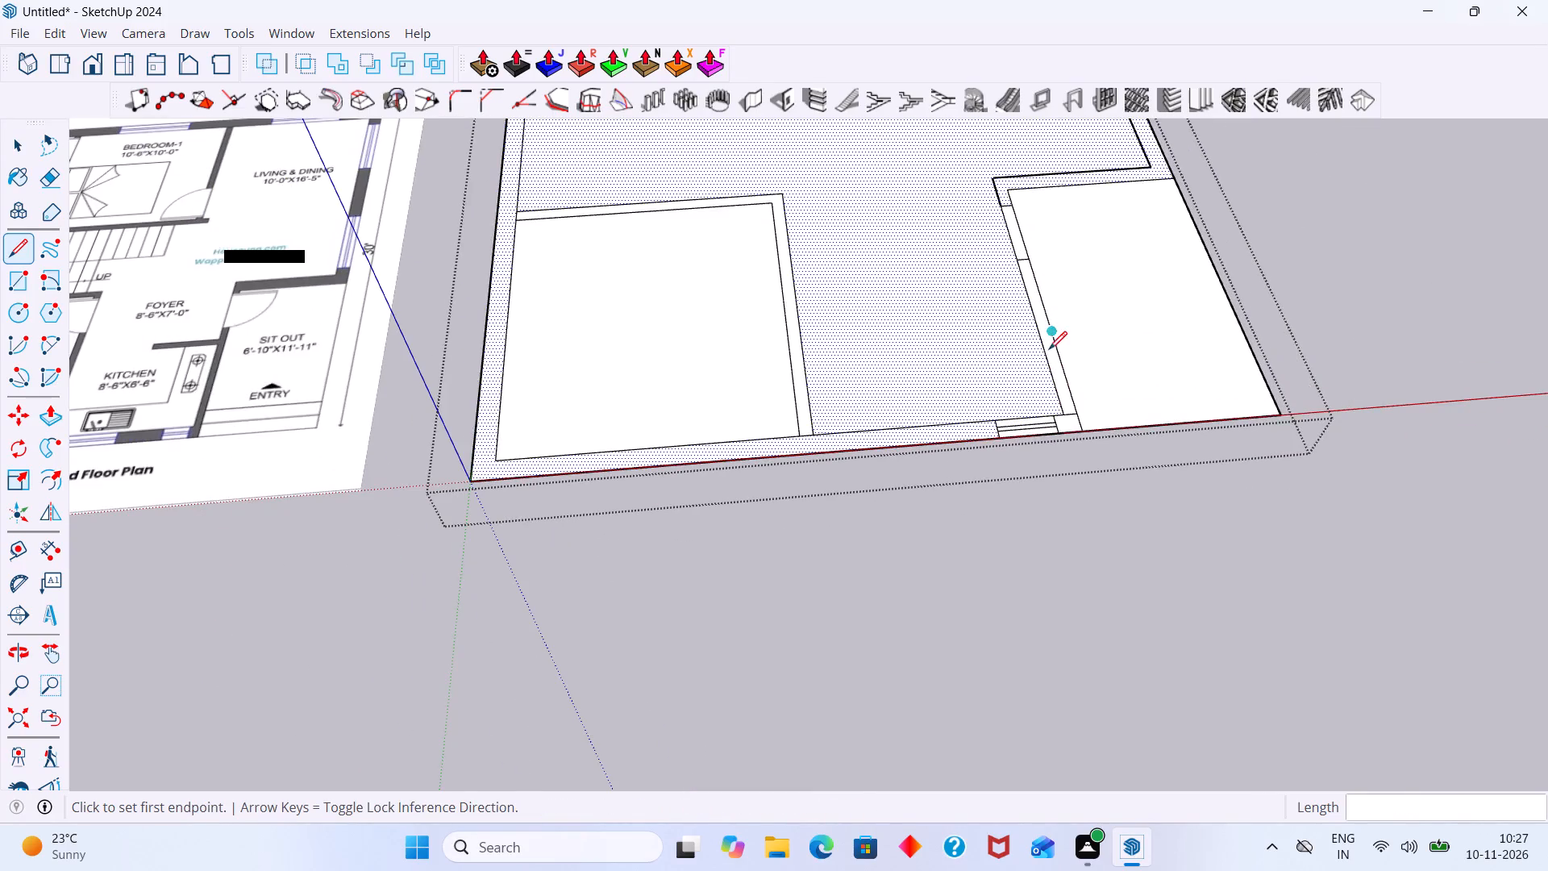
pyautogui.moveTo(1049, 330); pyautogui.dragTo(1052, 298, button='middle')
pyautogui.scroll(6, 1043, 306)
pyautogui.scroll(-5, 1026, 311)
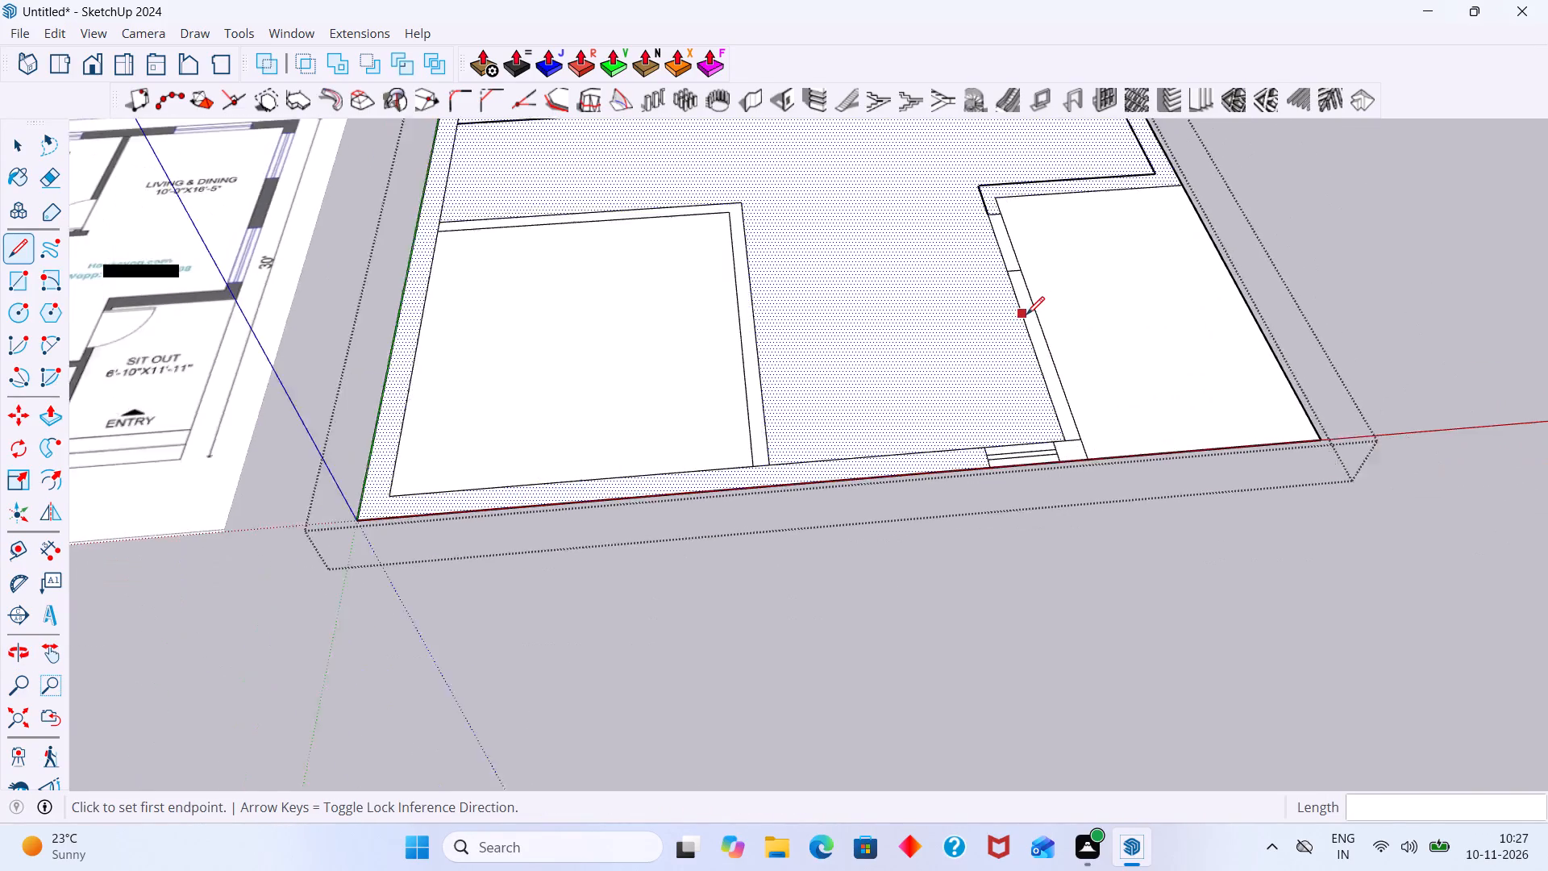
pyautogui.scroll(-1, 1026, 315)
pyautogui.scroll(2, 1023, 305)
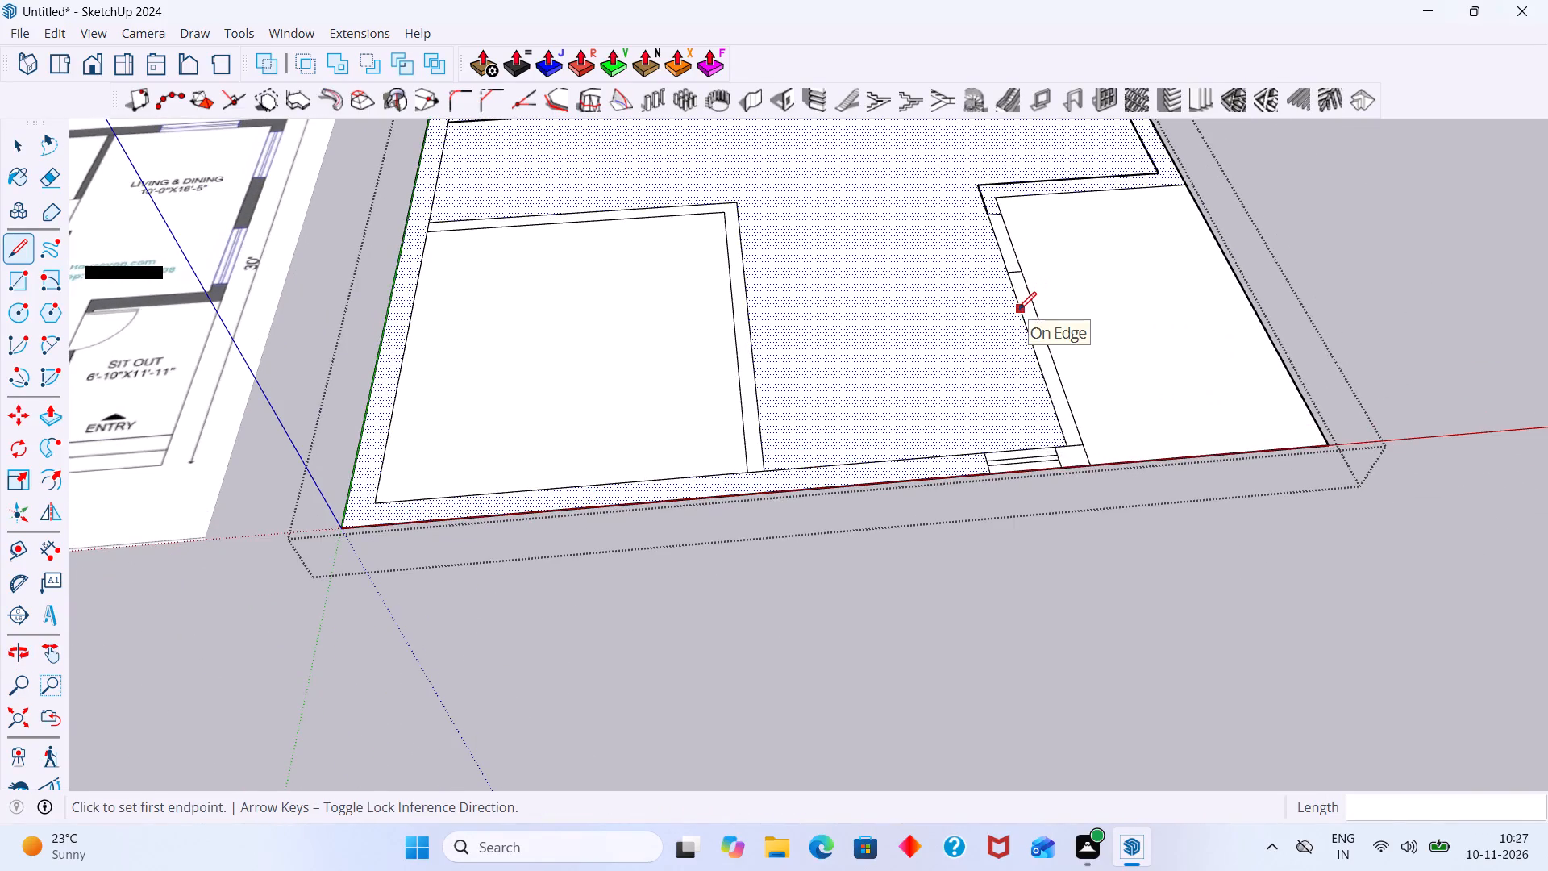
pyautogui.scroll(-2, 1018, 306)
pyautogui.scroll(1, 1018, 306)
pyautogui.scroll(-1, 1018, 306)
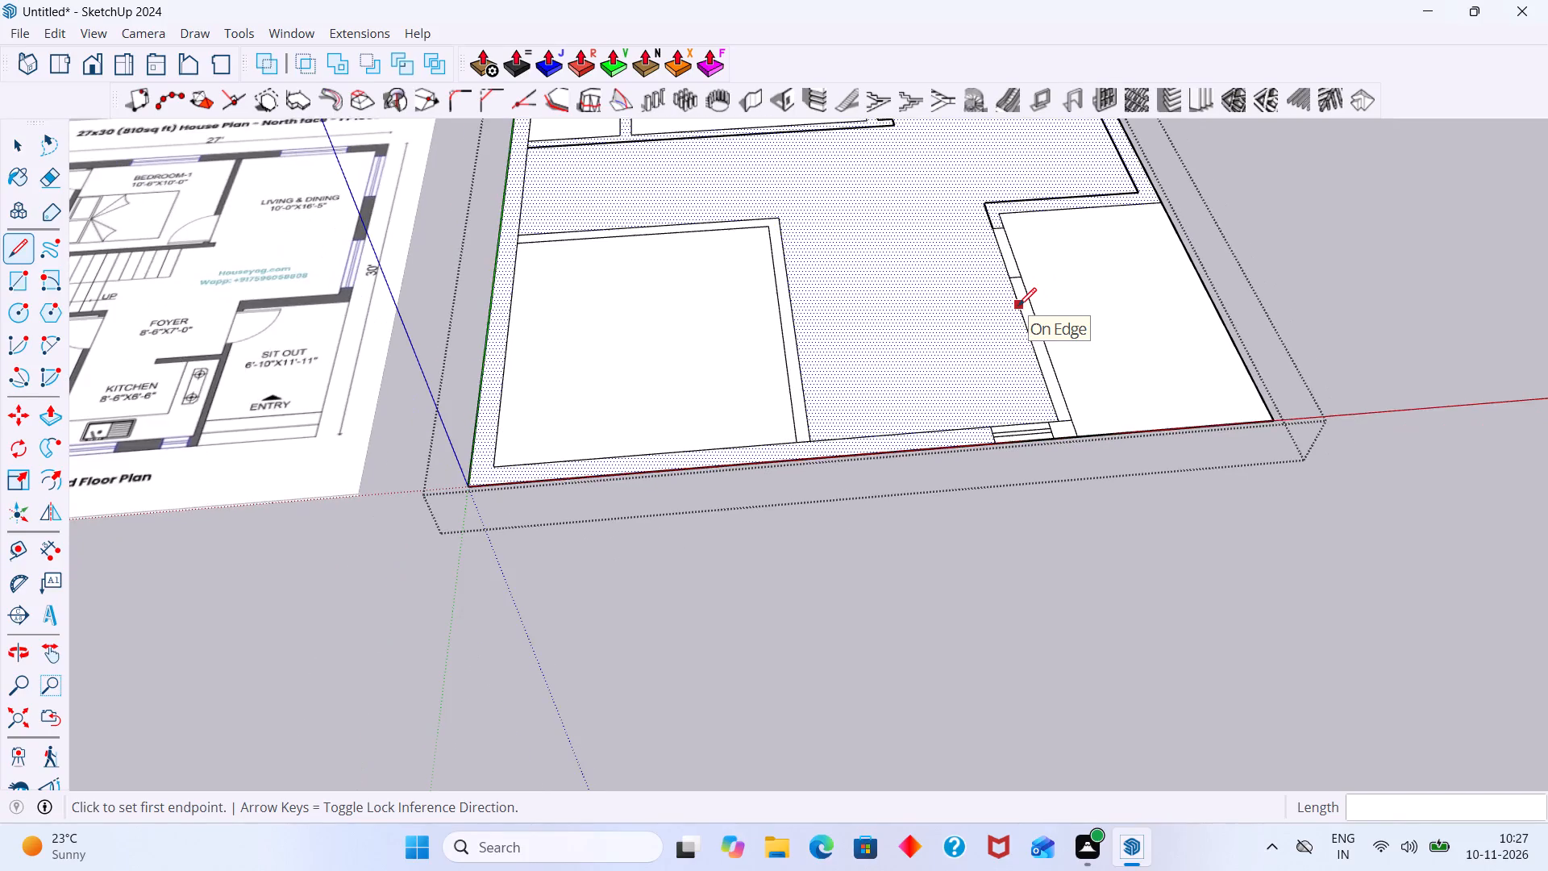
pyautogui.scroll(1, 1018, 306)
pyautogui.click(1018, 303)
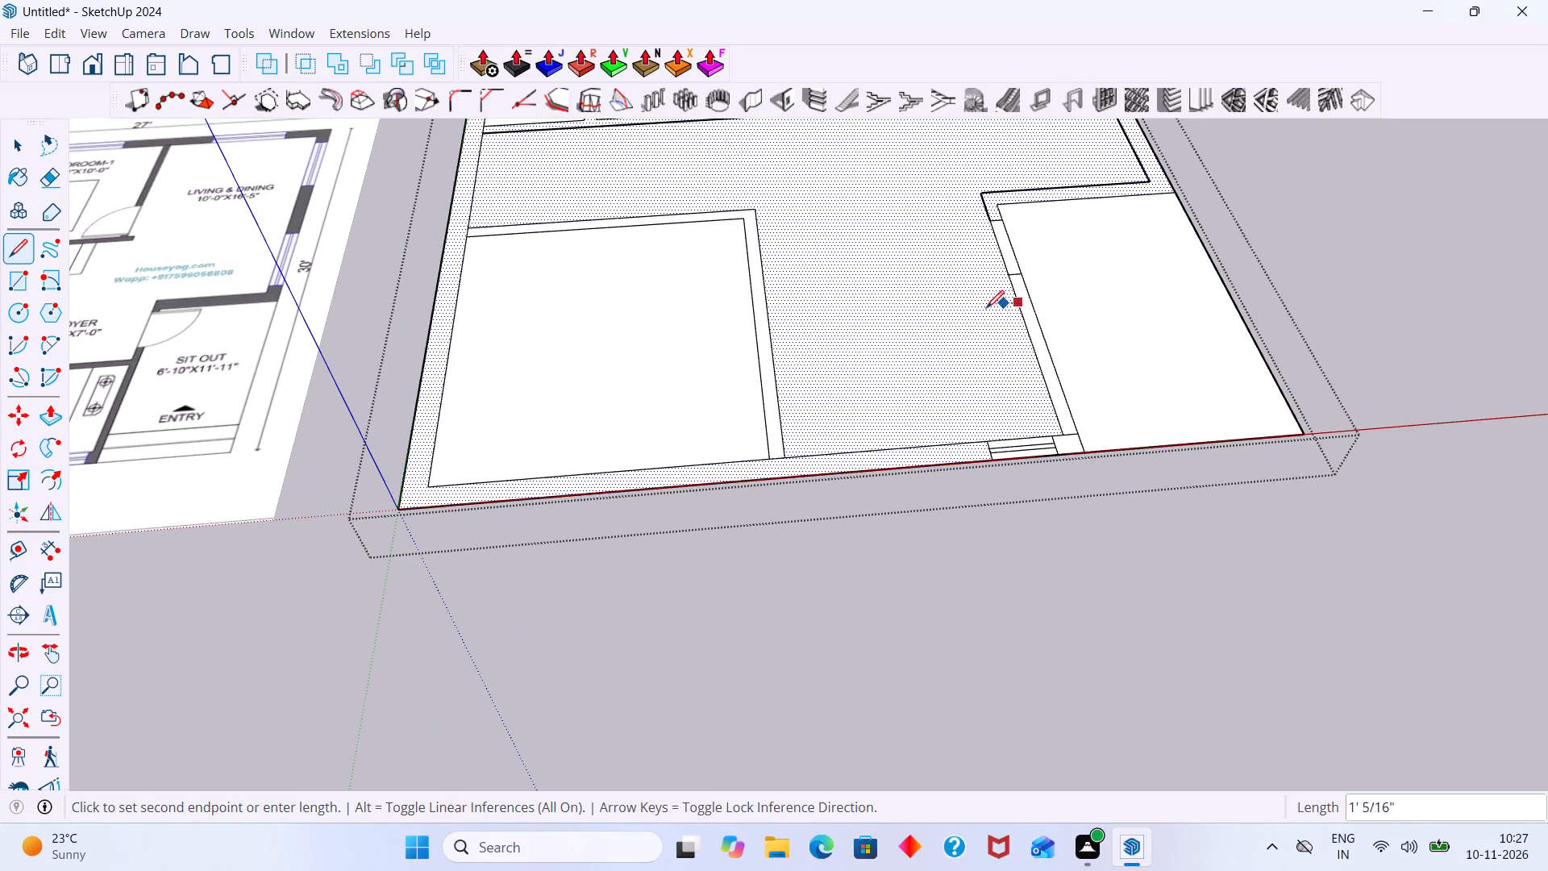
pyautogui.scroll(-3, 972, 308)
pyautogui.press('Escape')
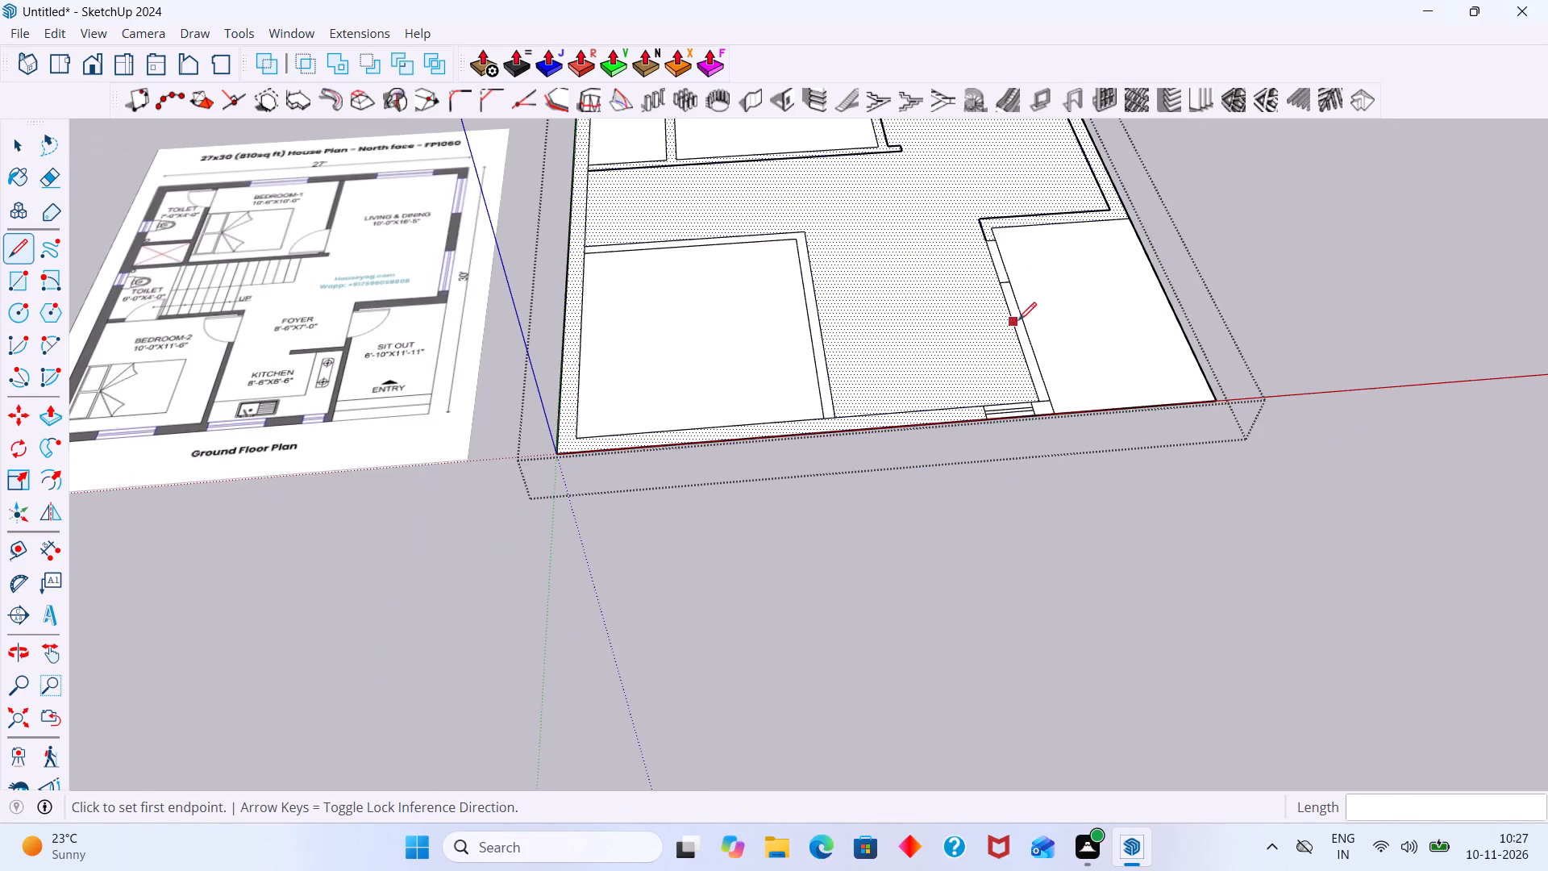
# Inside the plan group, draw a kitchen partition line about 3' 7" long from the sit-out wall towards the Bedroom-2 wall.
pyautogui.click(1009, 310)
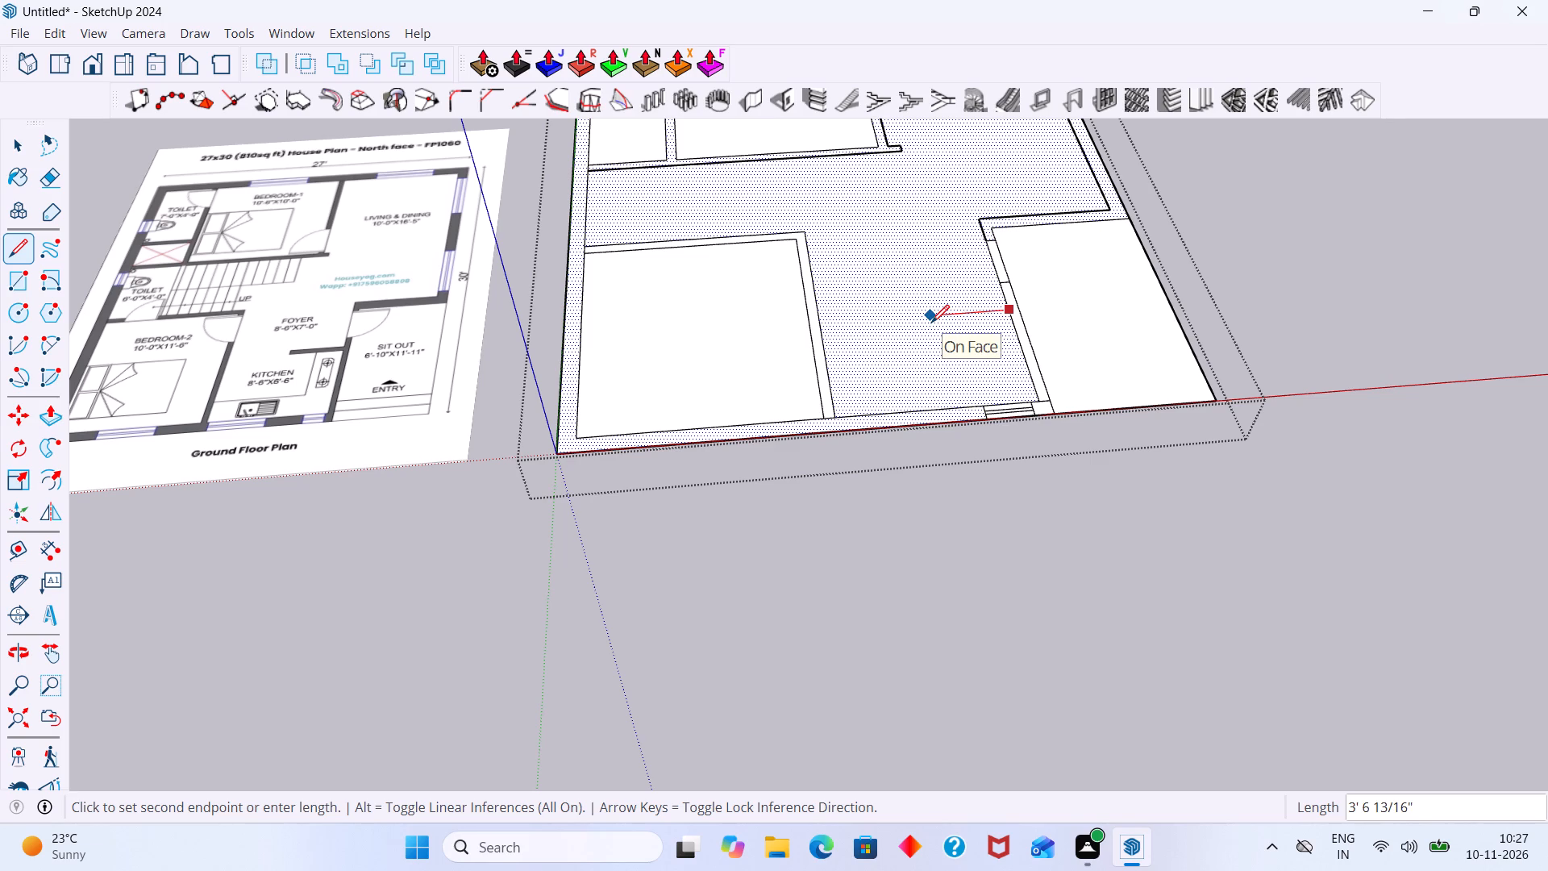
pyautogui.click(931, 323)
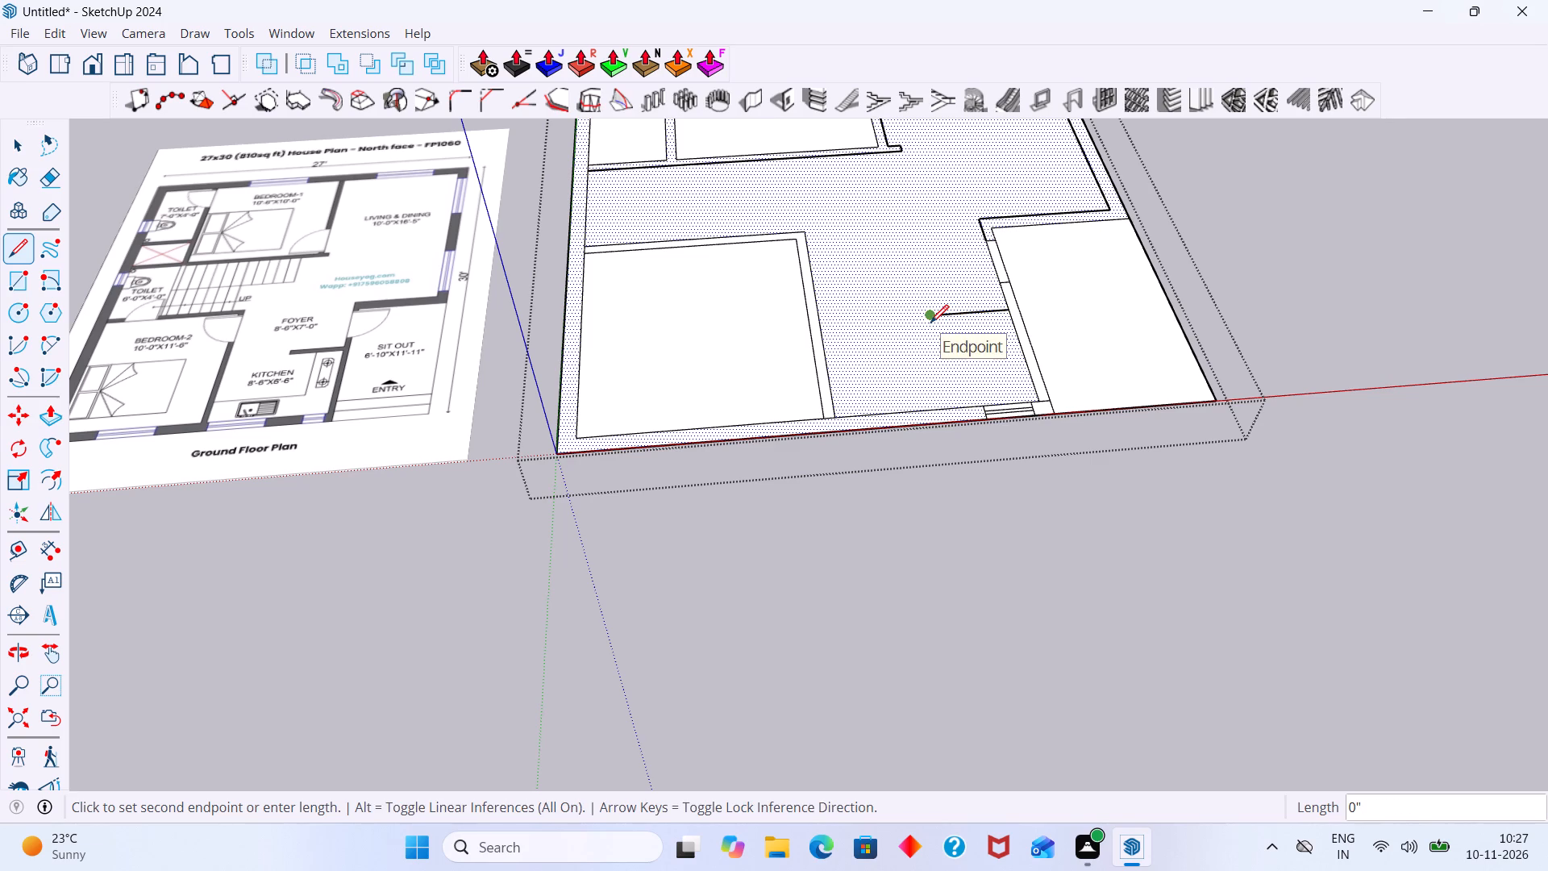
pyautogui.press('space')
pyautogui.click(967, 314)
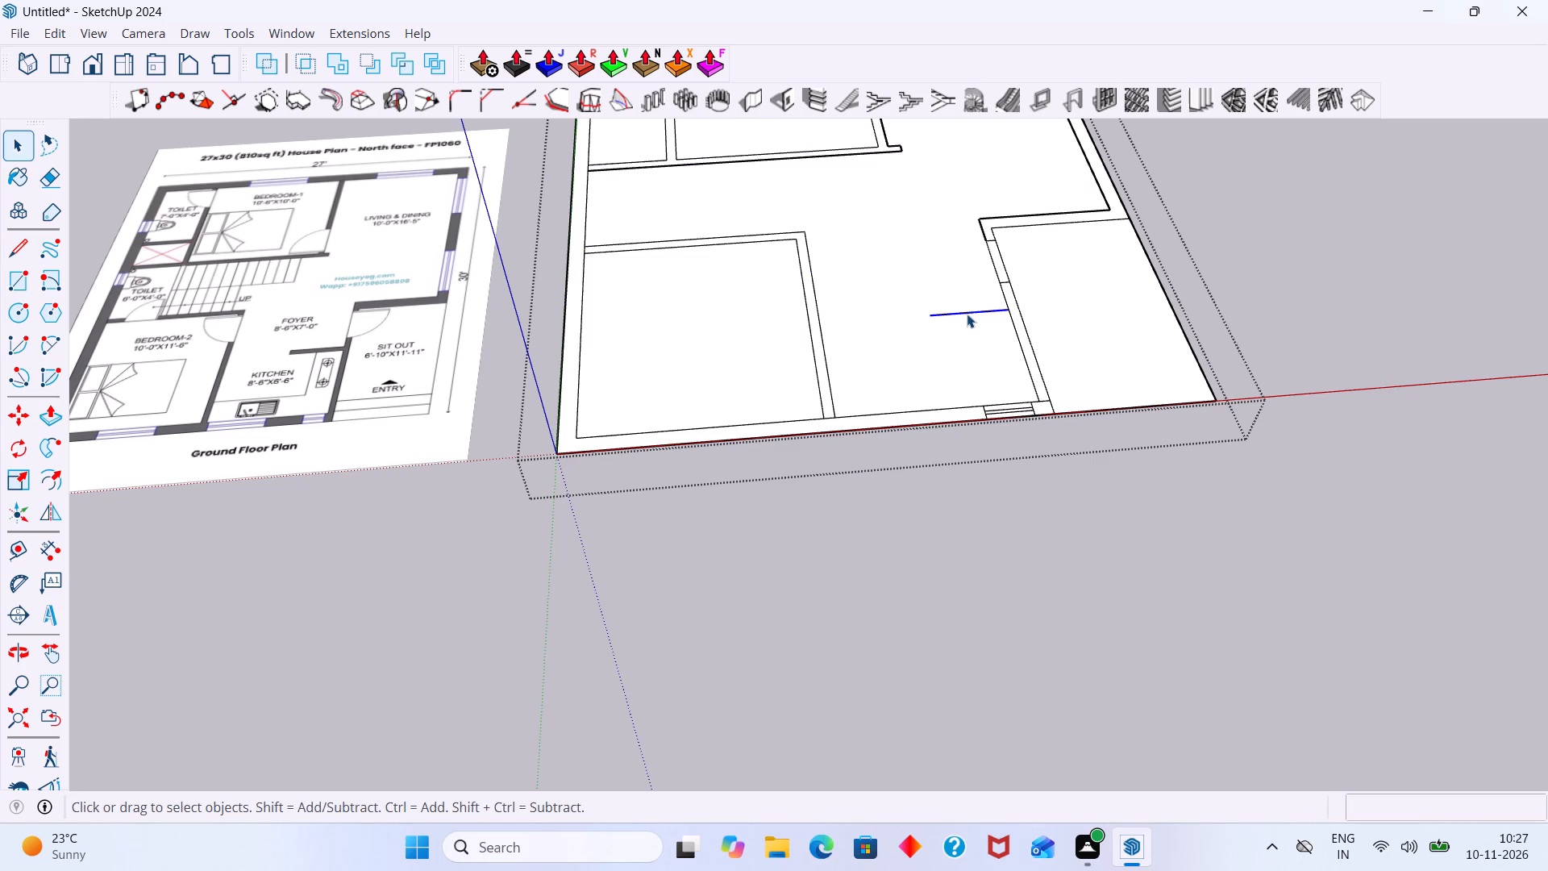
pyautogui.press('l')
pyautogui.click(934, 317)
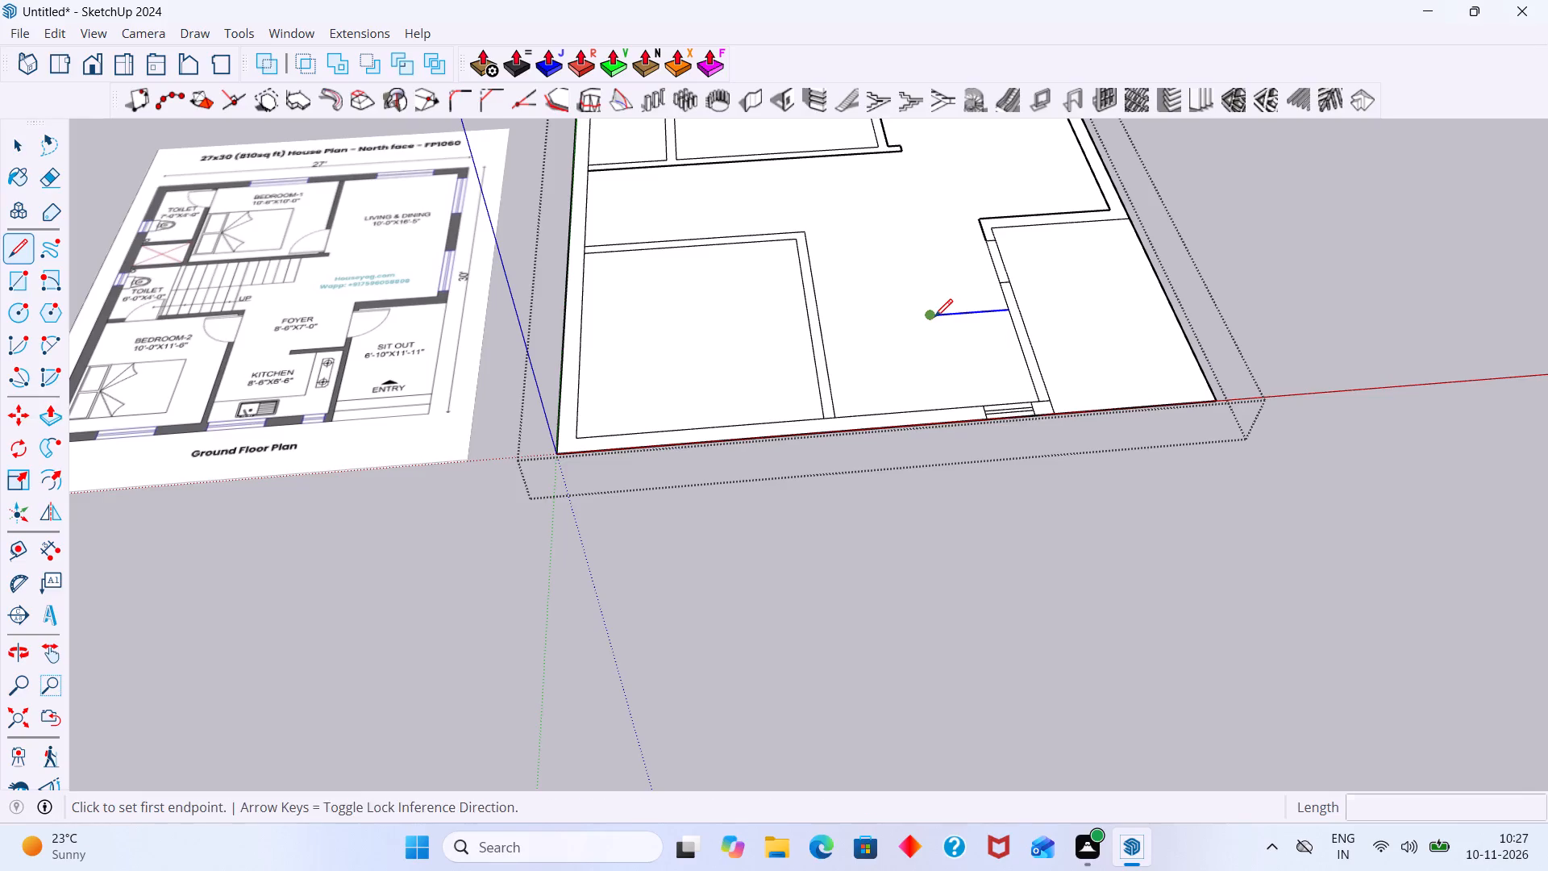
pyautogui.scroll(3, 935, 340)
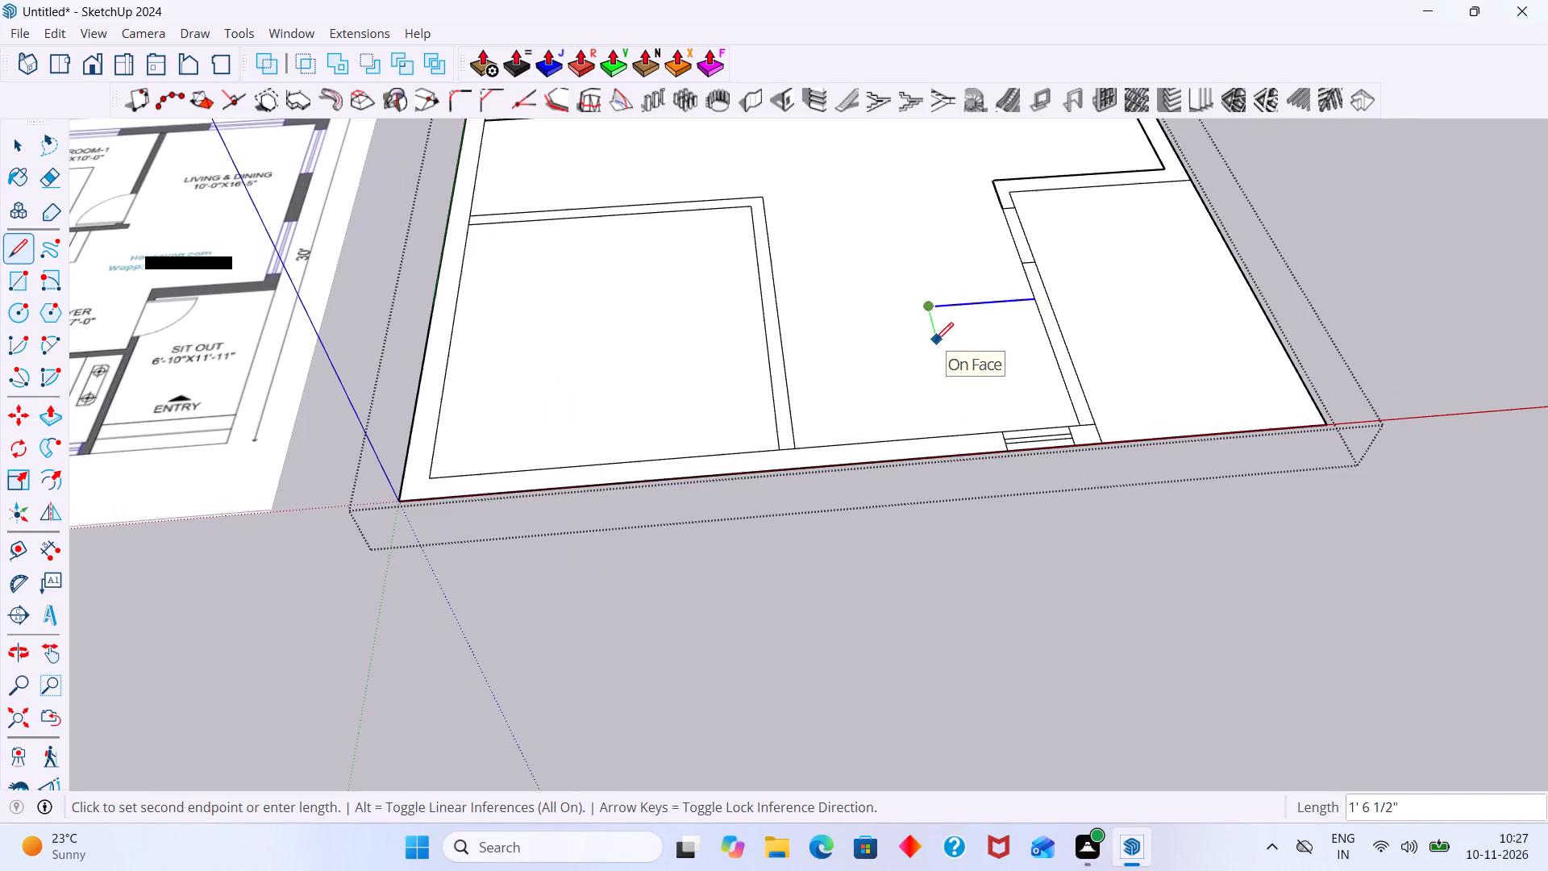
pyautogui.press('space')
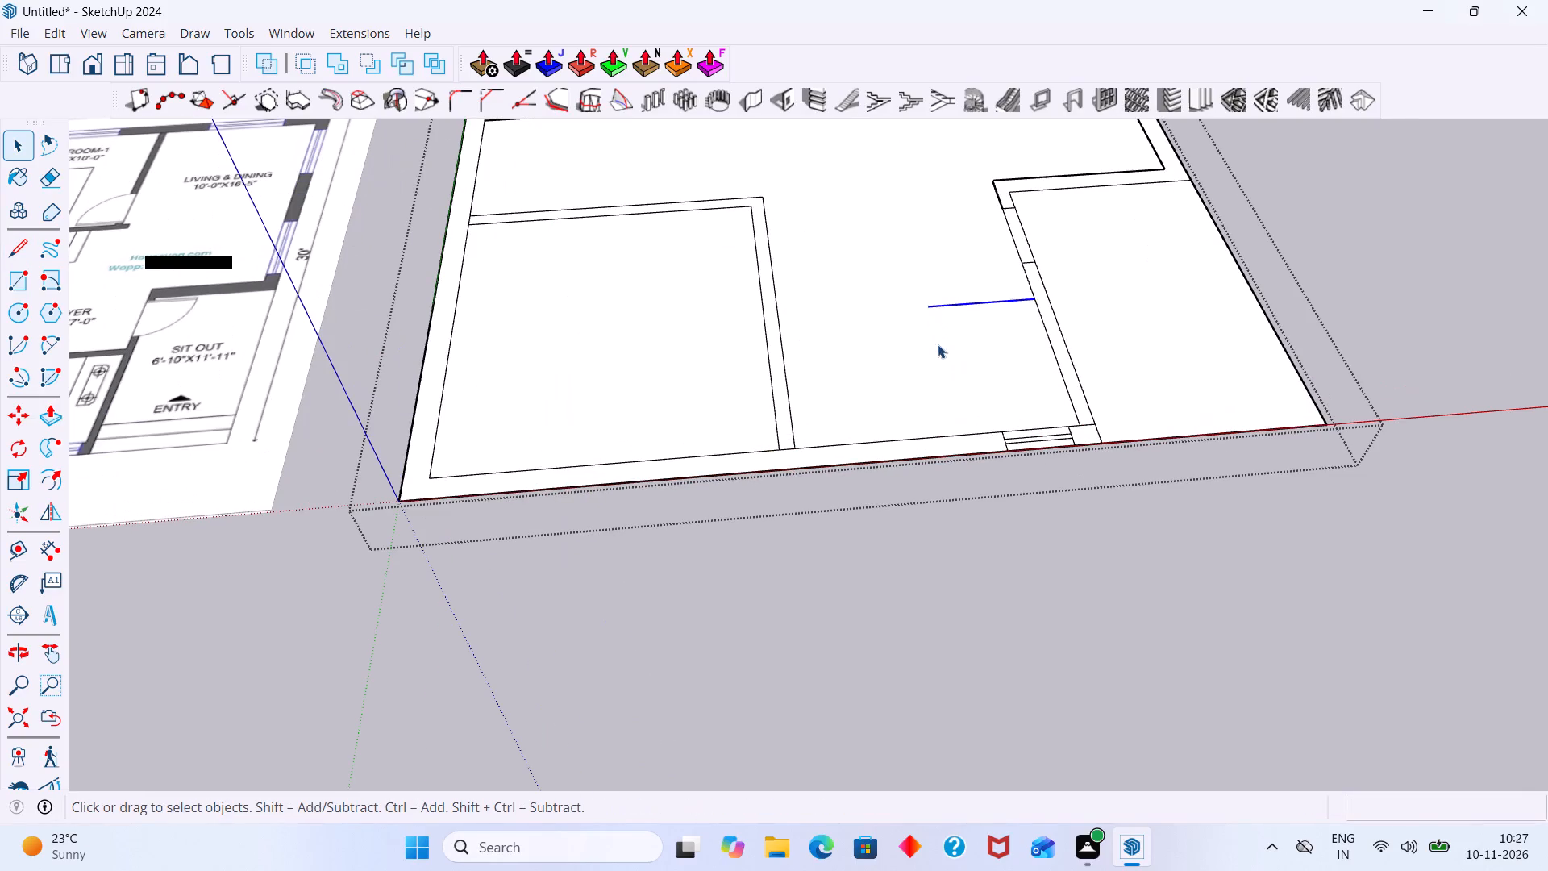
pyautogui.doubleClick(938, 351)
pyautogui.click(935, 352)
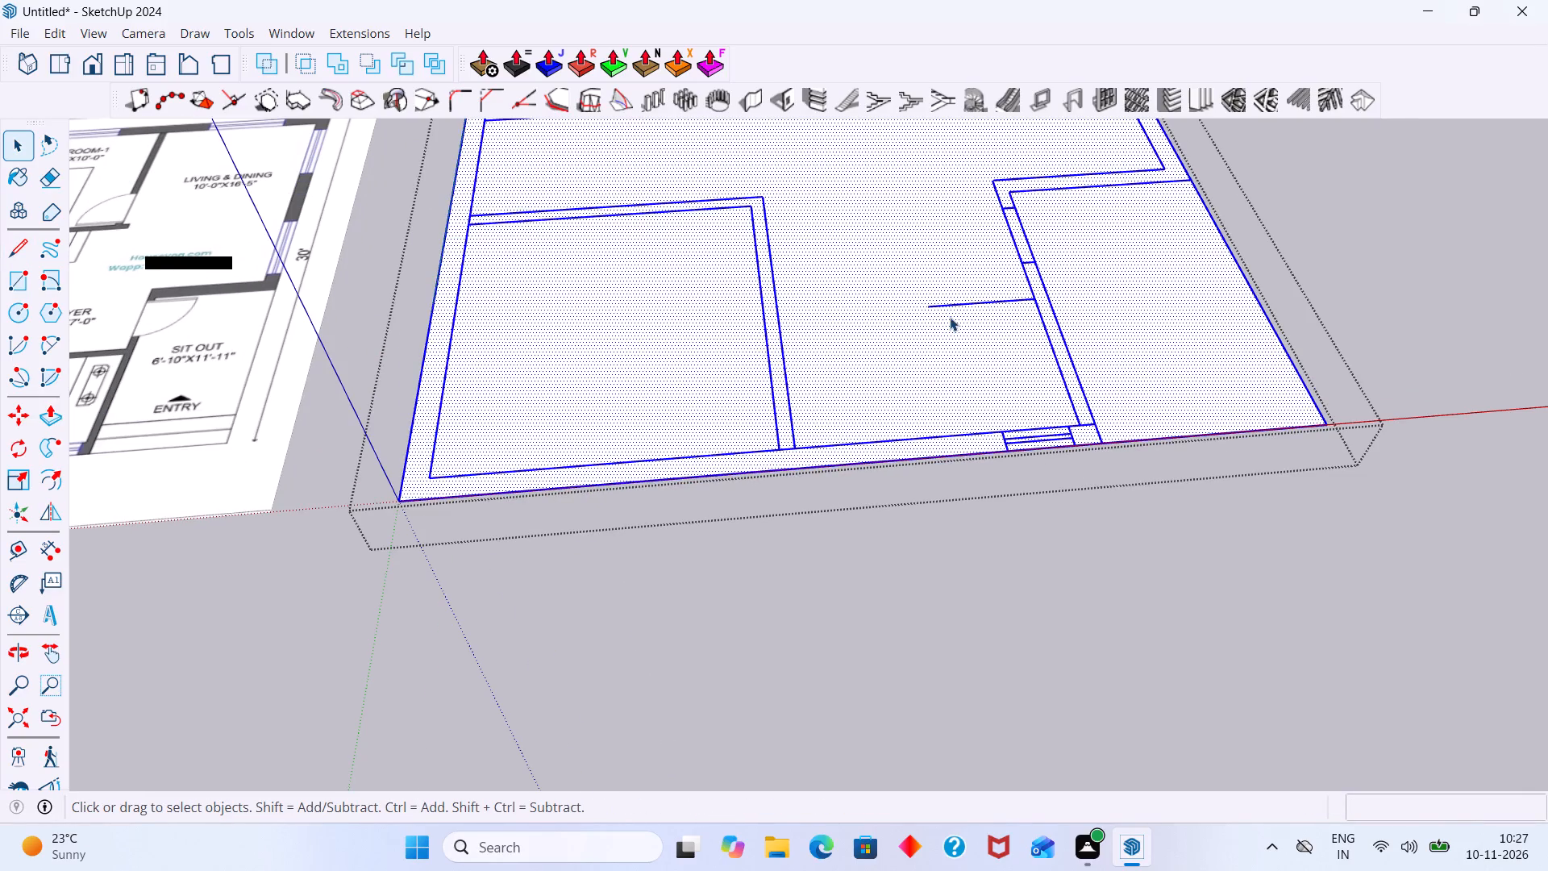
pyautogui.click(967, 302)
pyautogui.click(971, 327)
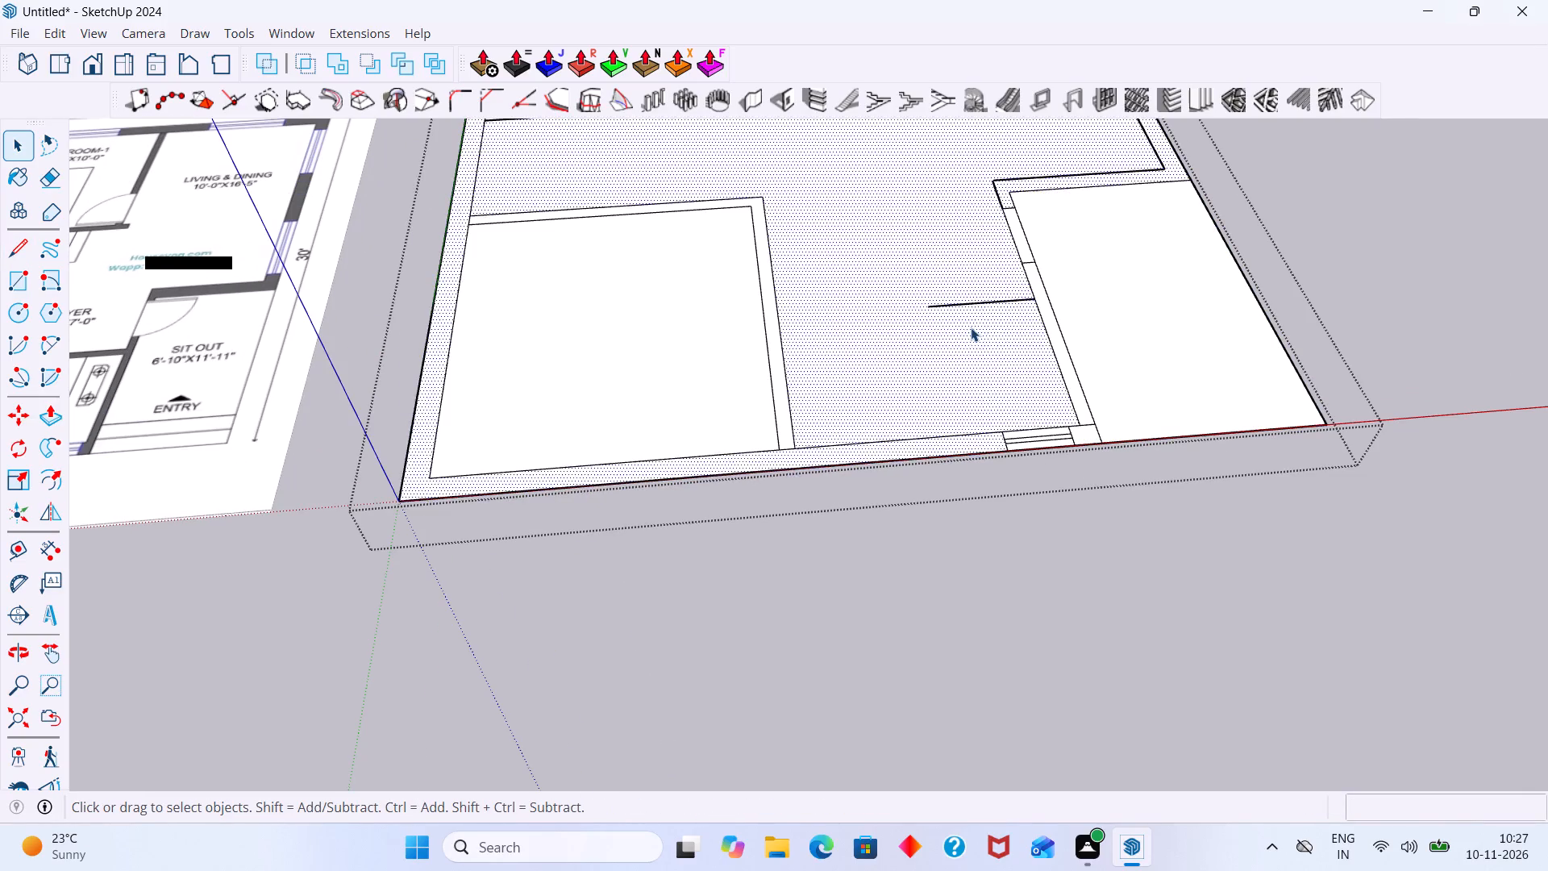
# Close the kitchen partition with a 6" end line and a parallel line about 3' 7" long back to the sit-out wall.
pyautogui.press('l')
pyautogui.click(926, 310)
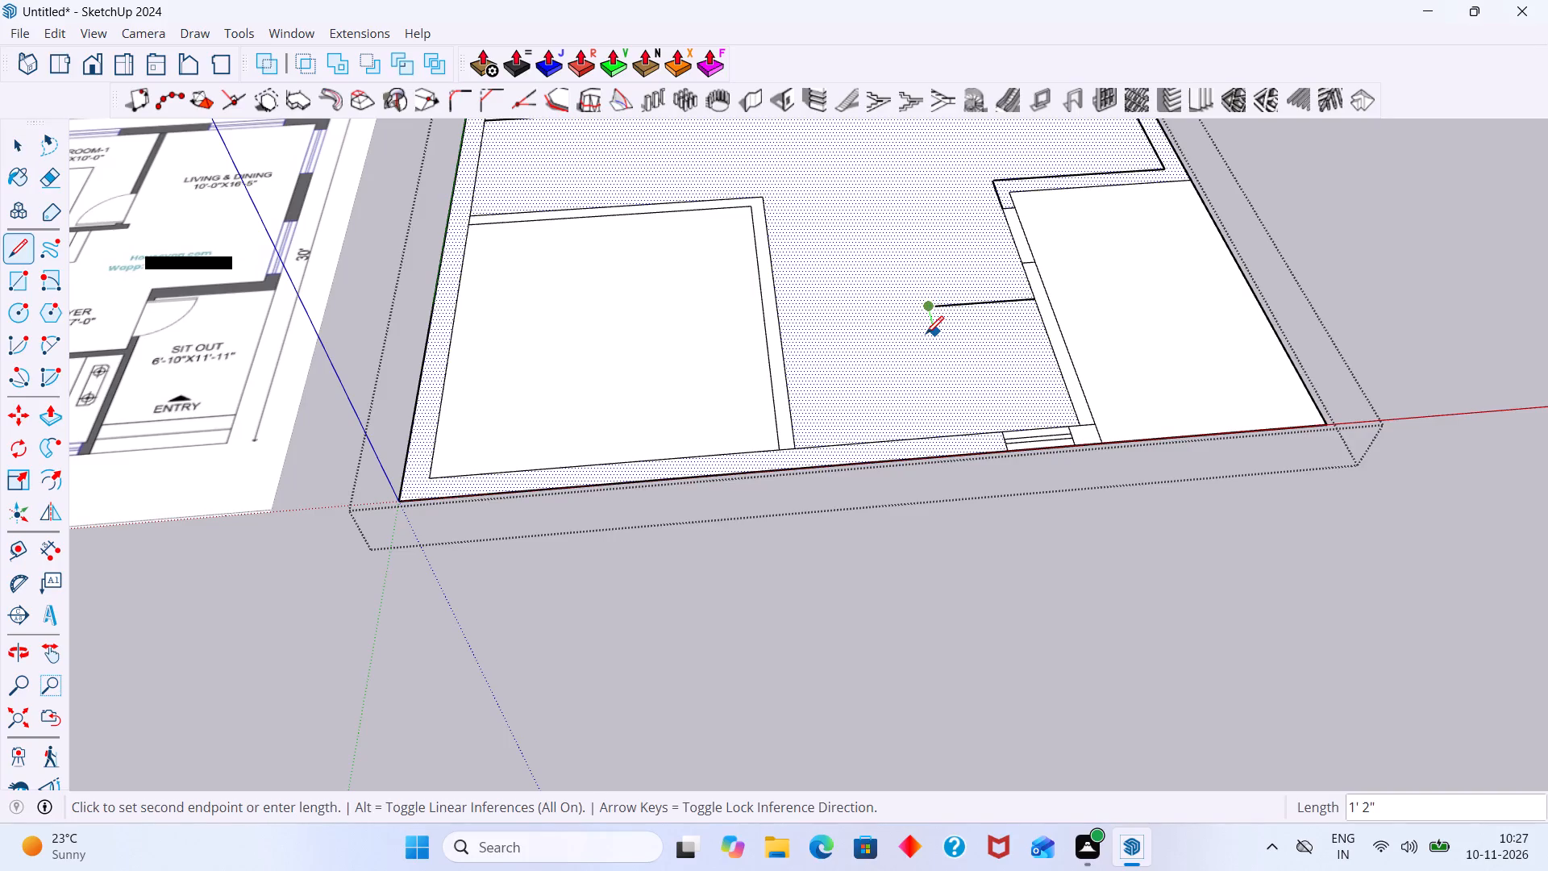
pyautogui.write('6"')
pyautogui.press('Return')
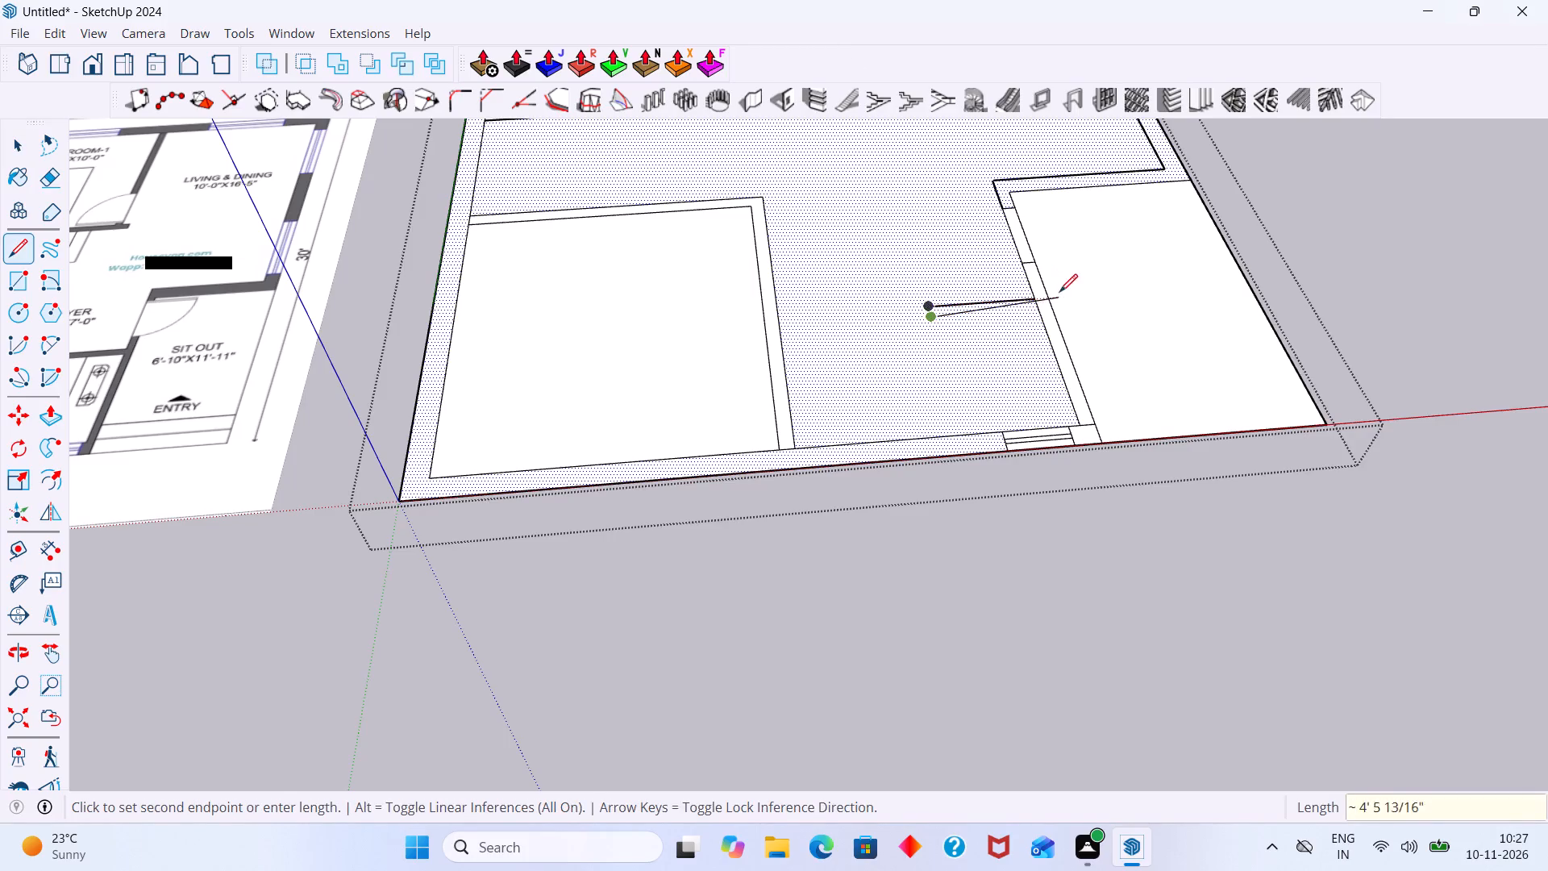
pyautogui.scroll(3, 1059, 292)
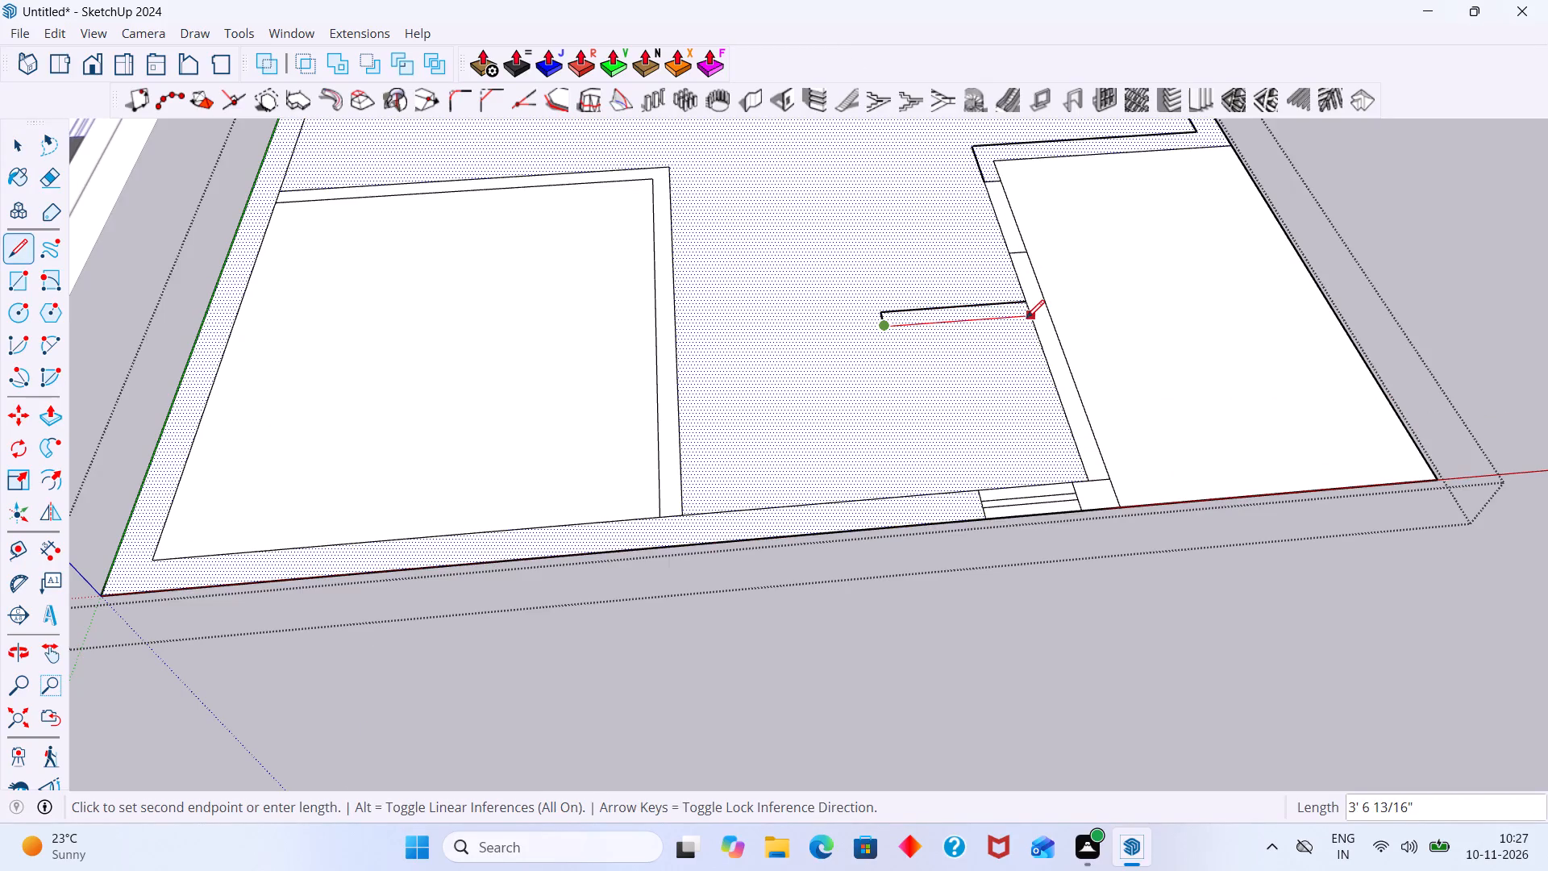
pyautogui.click(1026, 318)
pyautogui.press('space')
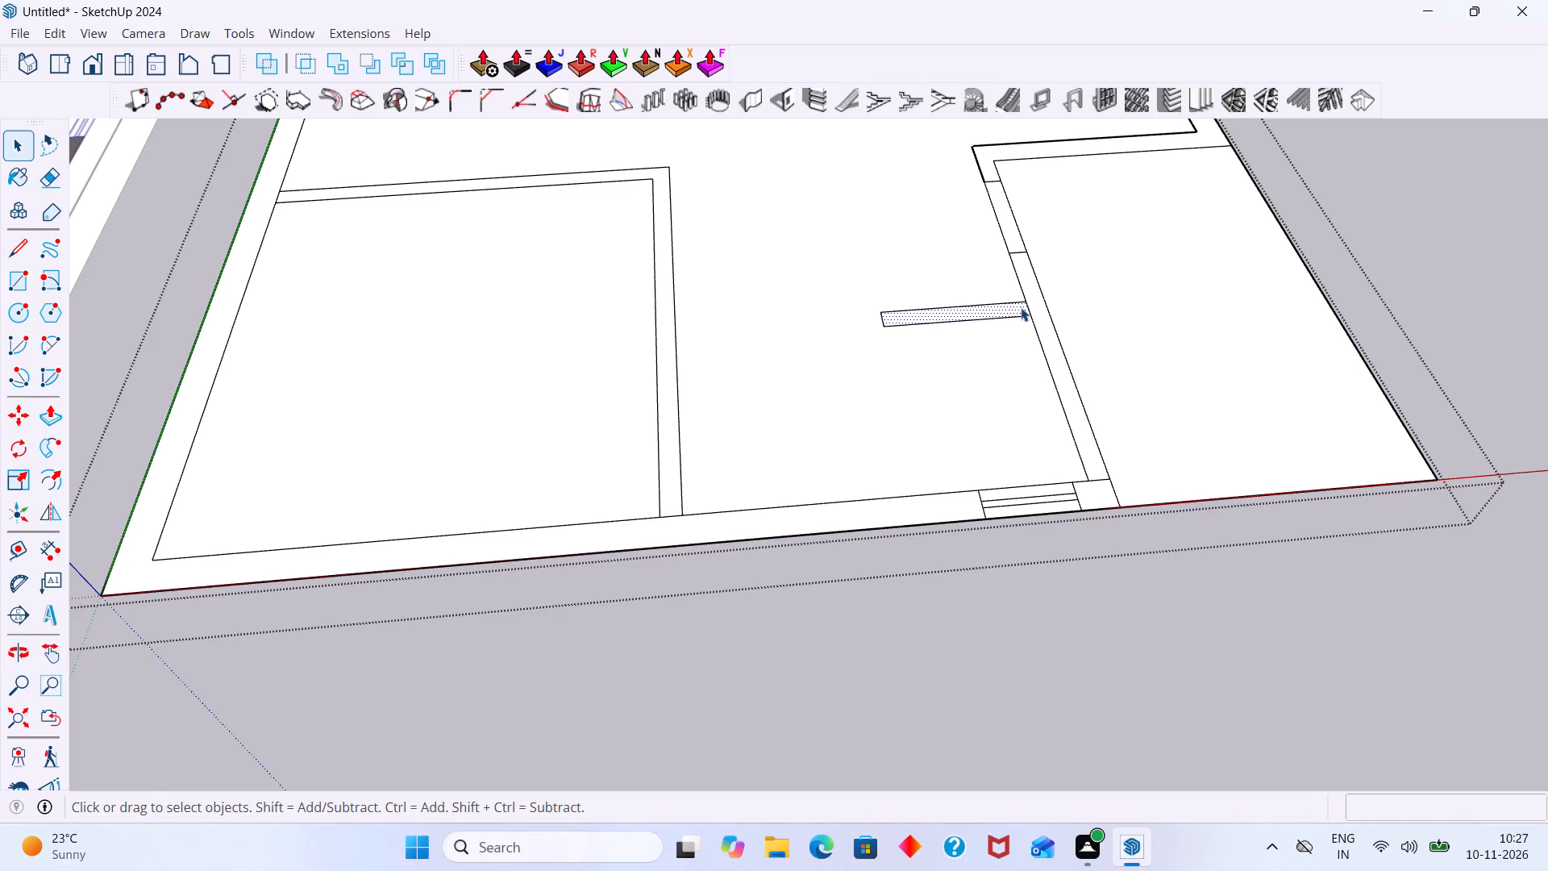
pyautogui.scroll(-9, 1017, 310)
pyautogui.click(1234, 262)
# Examine the kitchen on the reference floor plan alongside the kitchen drawn in the model.
pyautogui.scroll(1, 1000, 319)
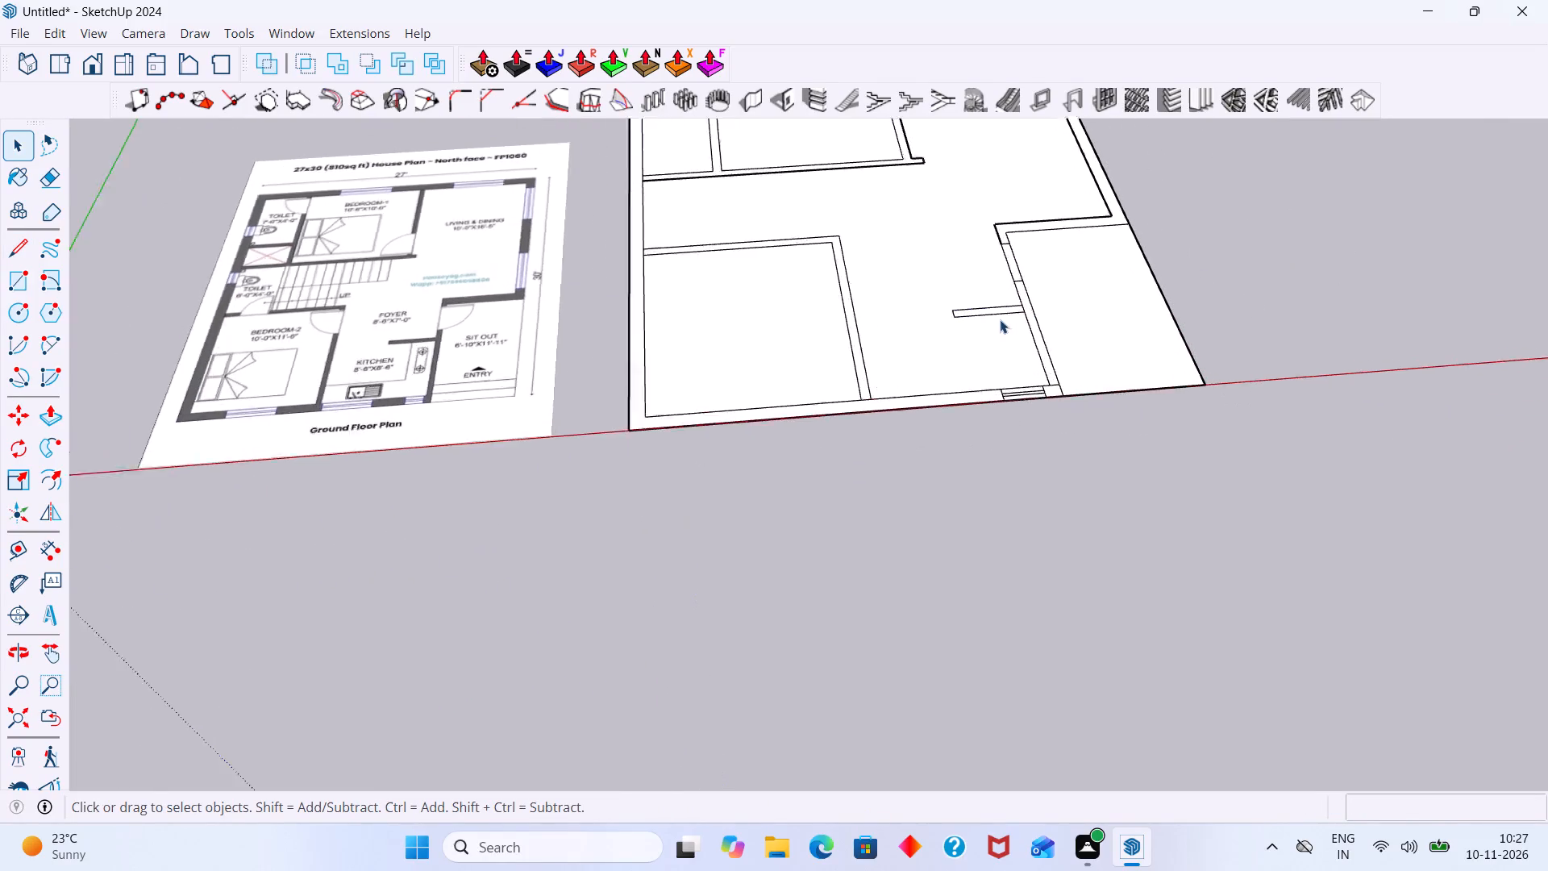
pyautogui.scroll(4, 1000, 319)
pyautogui.scroll(-9, 998, 316)
pyautogui.moveTo(963, 317); pyautogui.dragTo(967, 335, button='middle')
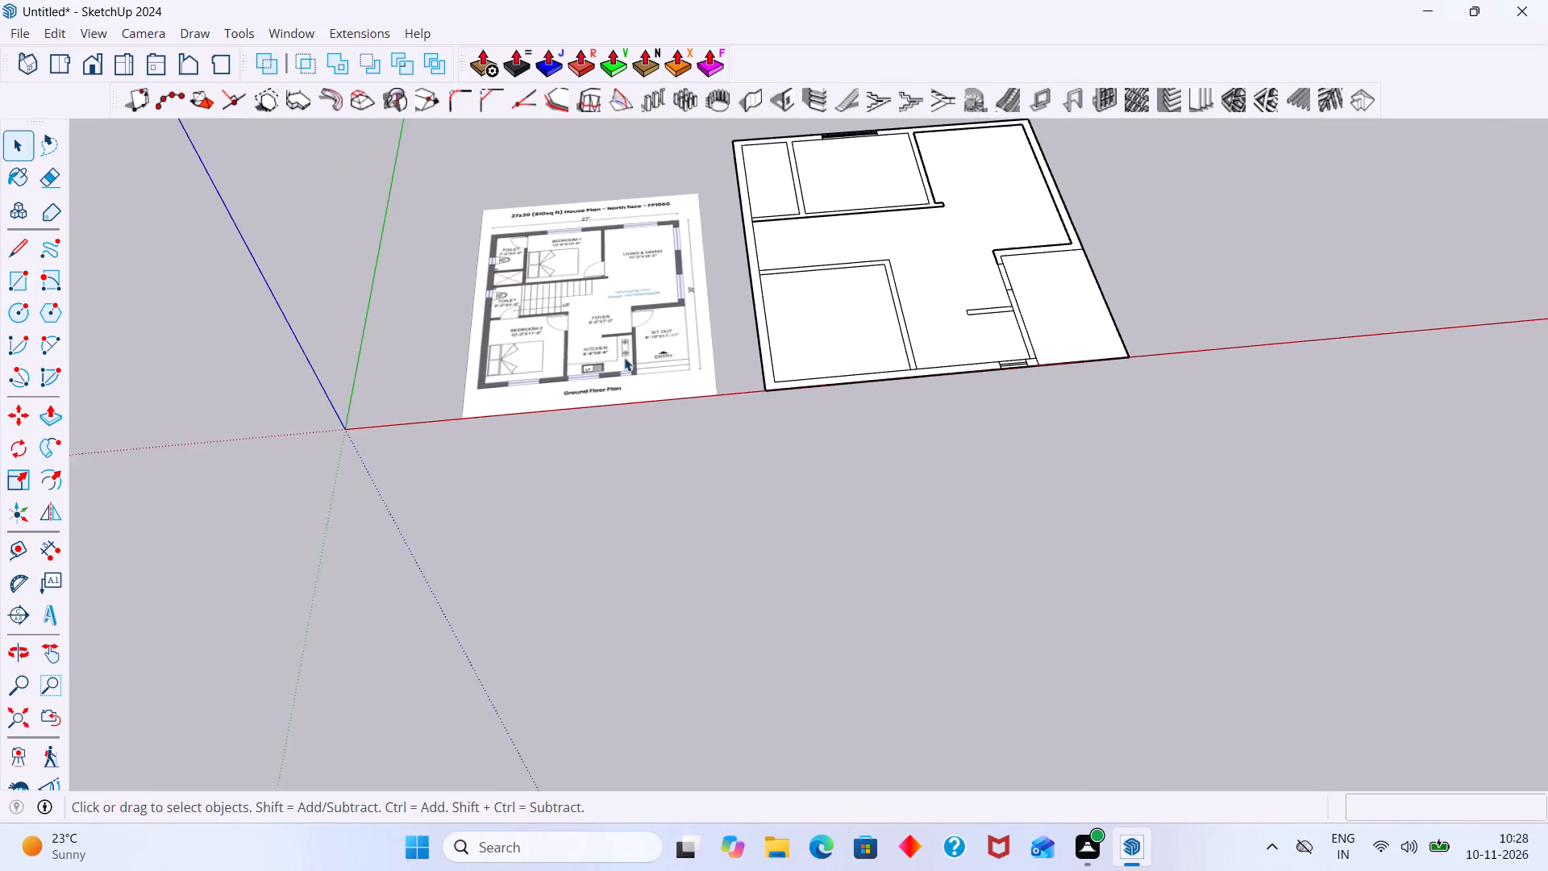
pyautogui.scroll(9, 571, 349)
pyautogui.scroll(-4, 1327, 307)
pyautogui.moveTo(1385, 297); pyautogui.dragTo(1372, 297, button='middle')
pyautogui.keyDown('shift'); pyautogui.moveTo(1371, 298); pyautogui.dragTo(1015, 277, button='middle'); pyautogui.keyUp('shift')
pyautogui.scroll(2, 1132, 302)
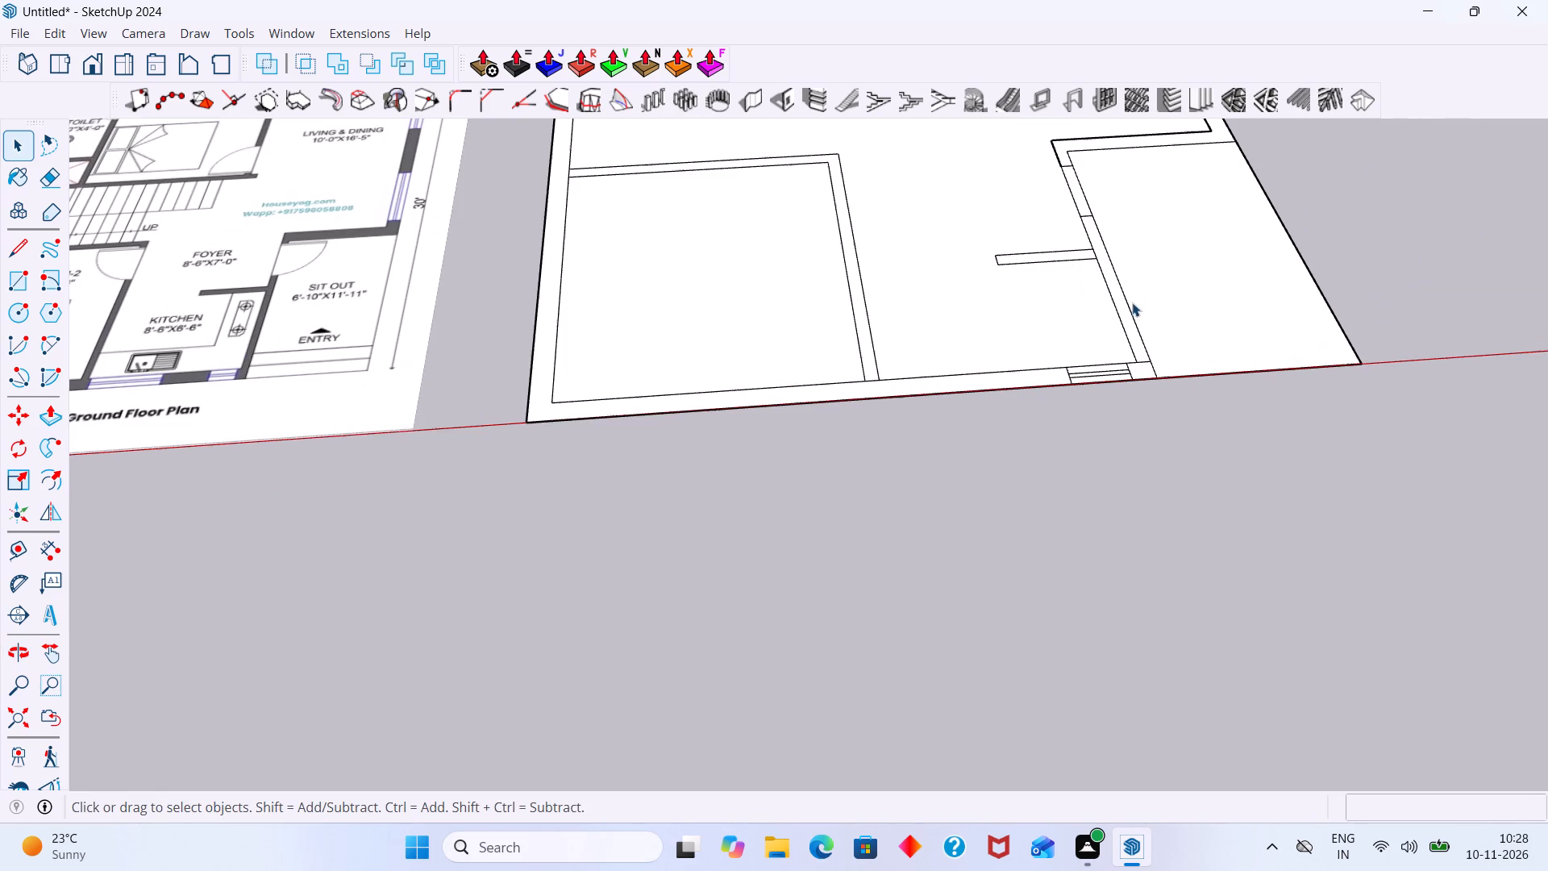
pyautogui.scroll(-2, 1126, 302)
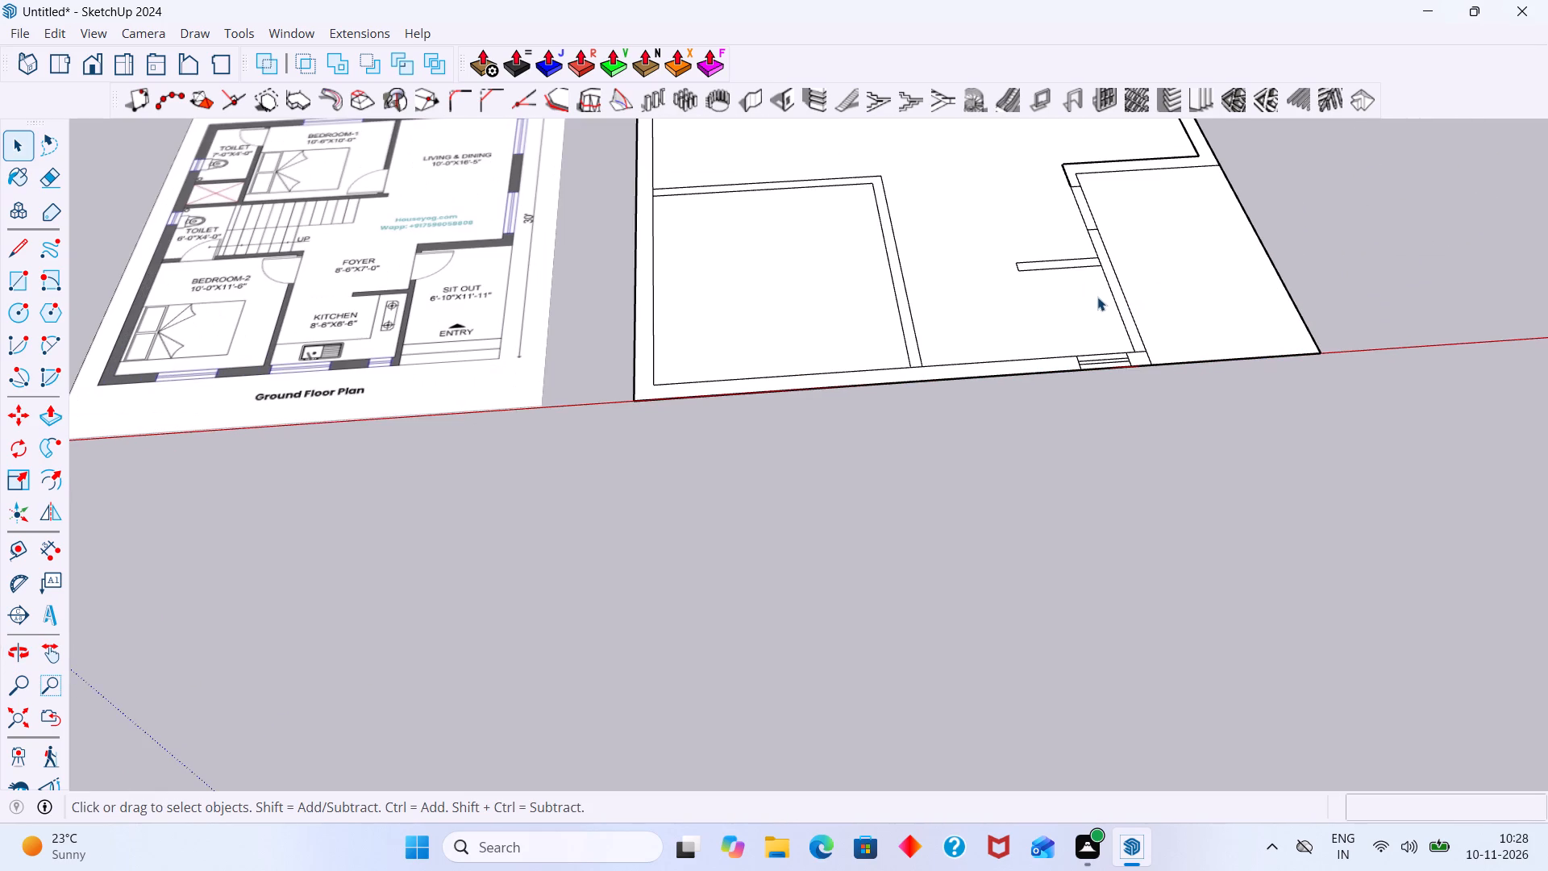
# Inside the plan group, mark a 2' length from the sit-out wall along the kitchen side of the partition.
pyautogui.press('l')
pyautogui.scroll(6, 1097, 279)
pyautogui.press('space')
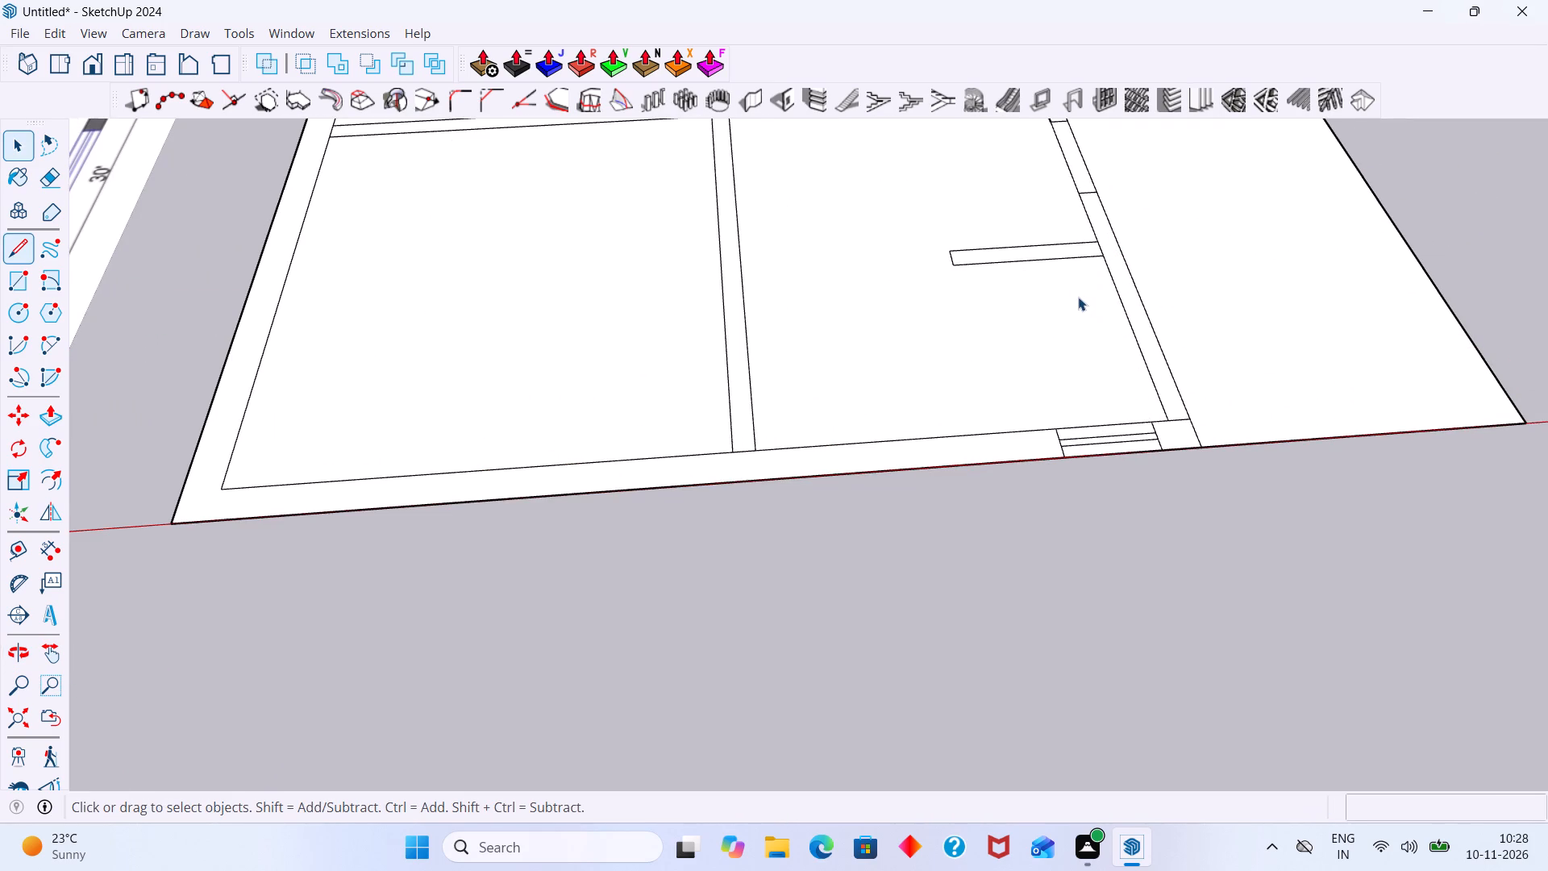
pyautogui.doubleClick(1078, 302)
pyautogui.click(1073, 316)
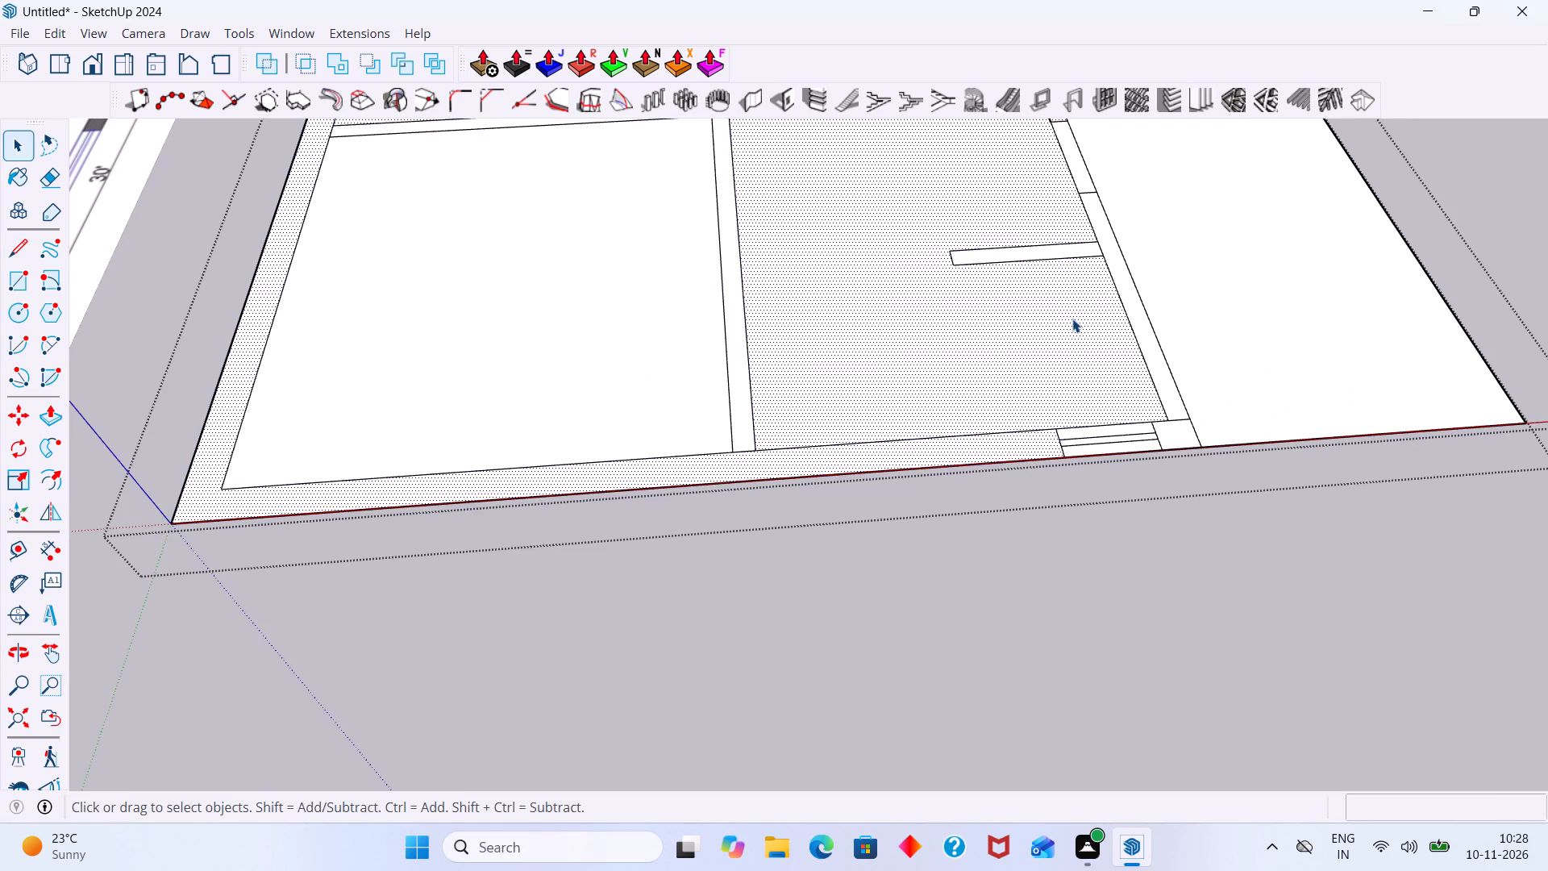
pyautogui.press('l')
pyautogui.click(1105, 252)
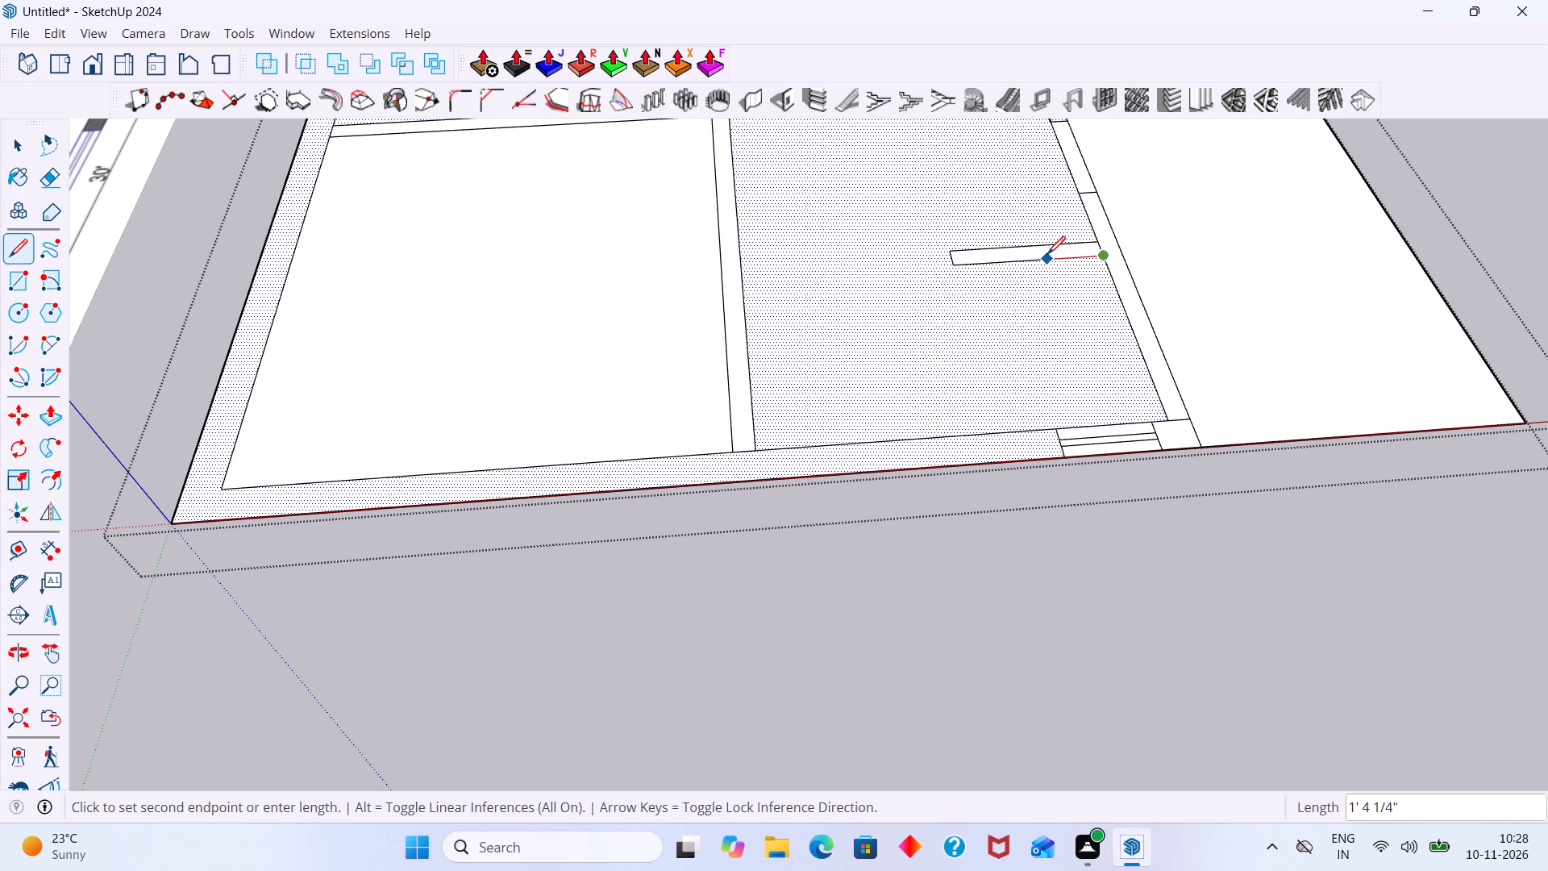
pyautogui.write("2'")
pyautogui.press('Return')
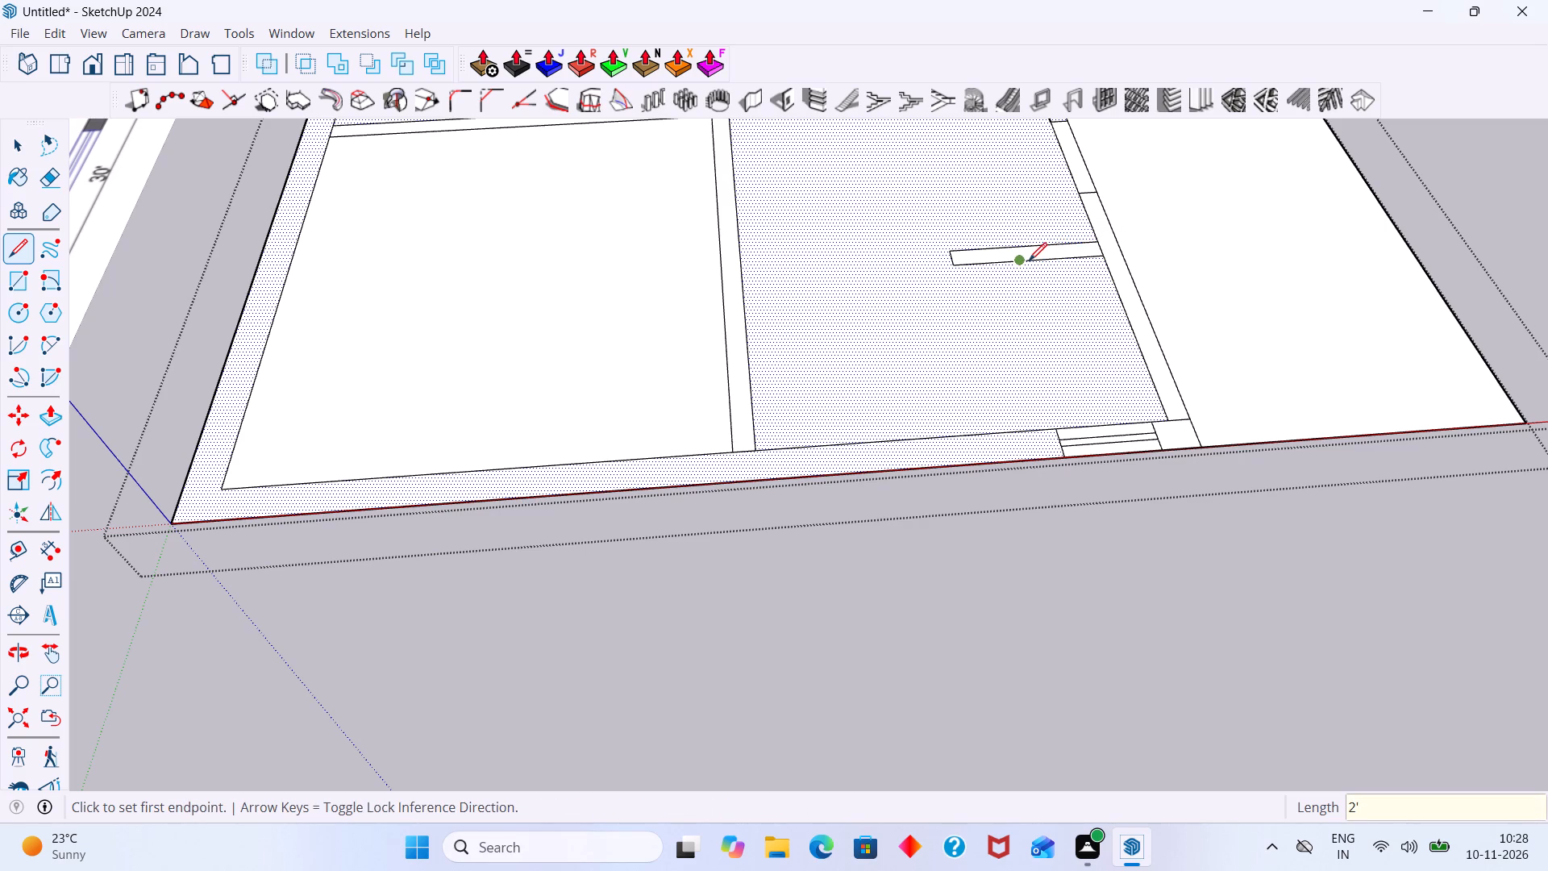
pyautogui.click(1103, 254)
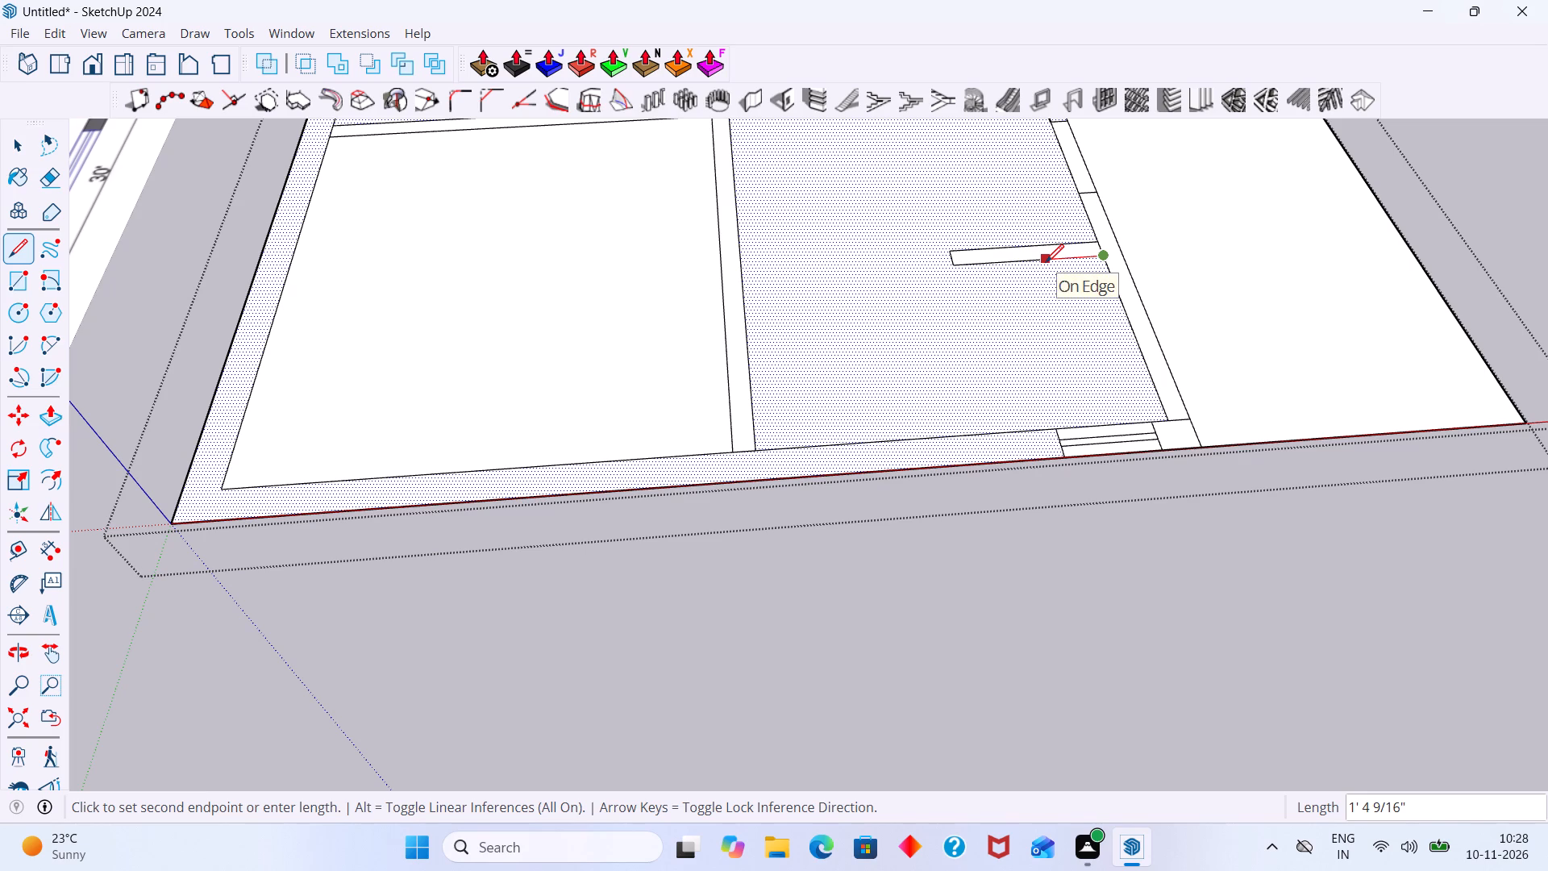
pyautogui.click(1031, 266)
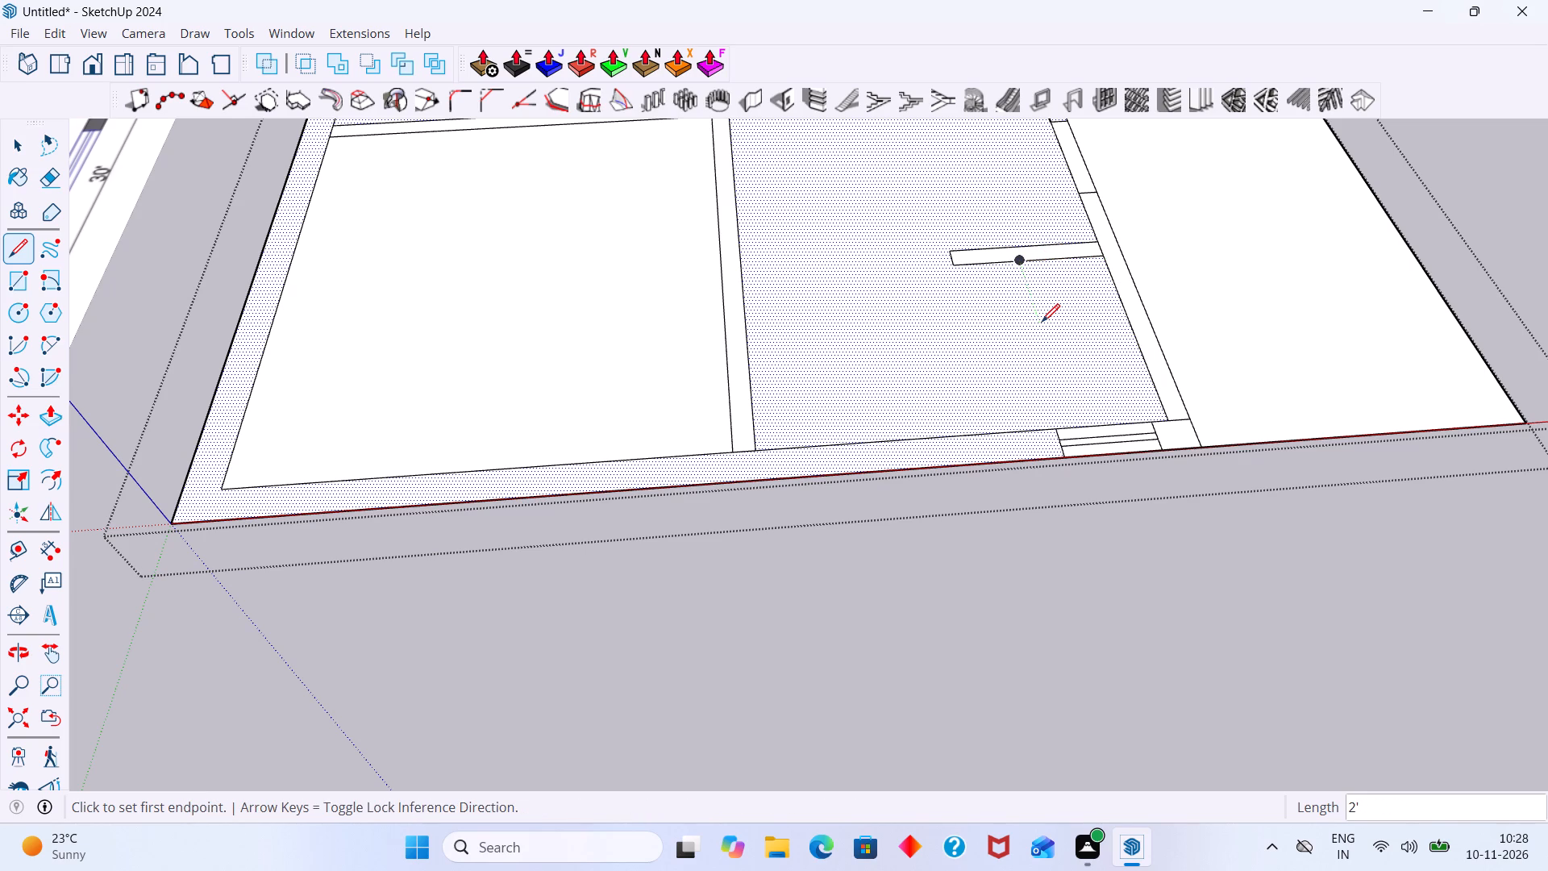
# Draw the counter edge from the 2' point on the partition to the kitchen window wall, about 5' 1" long.
pyautogui.scroll(-2, 1042, 322)
pyautogui.click(1042, 322)
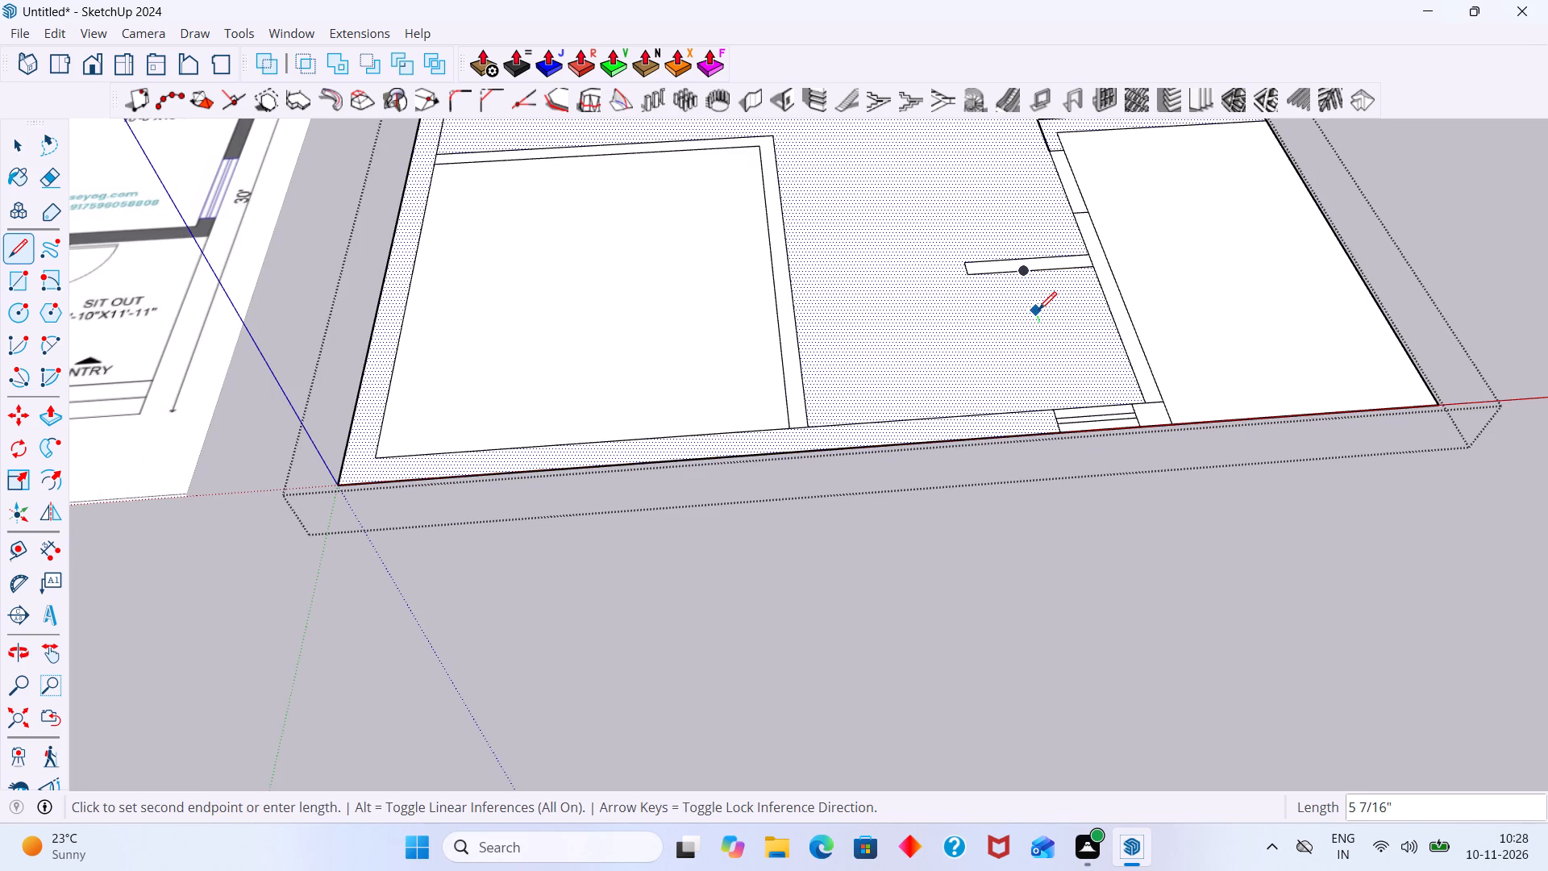
pyautogui.press('Escape')
pyautogui.click(1020, 273)
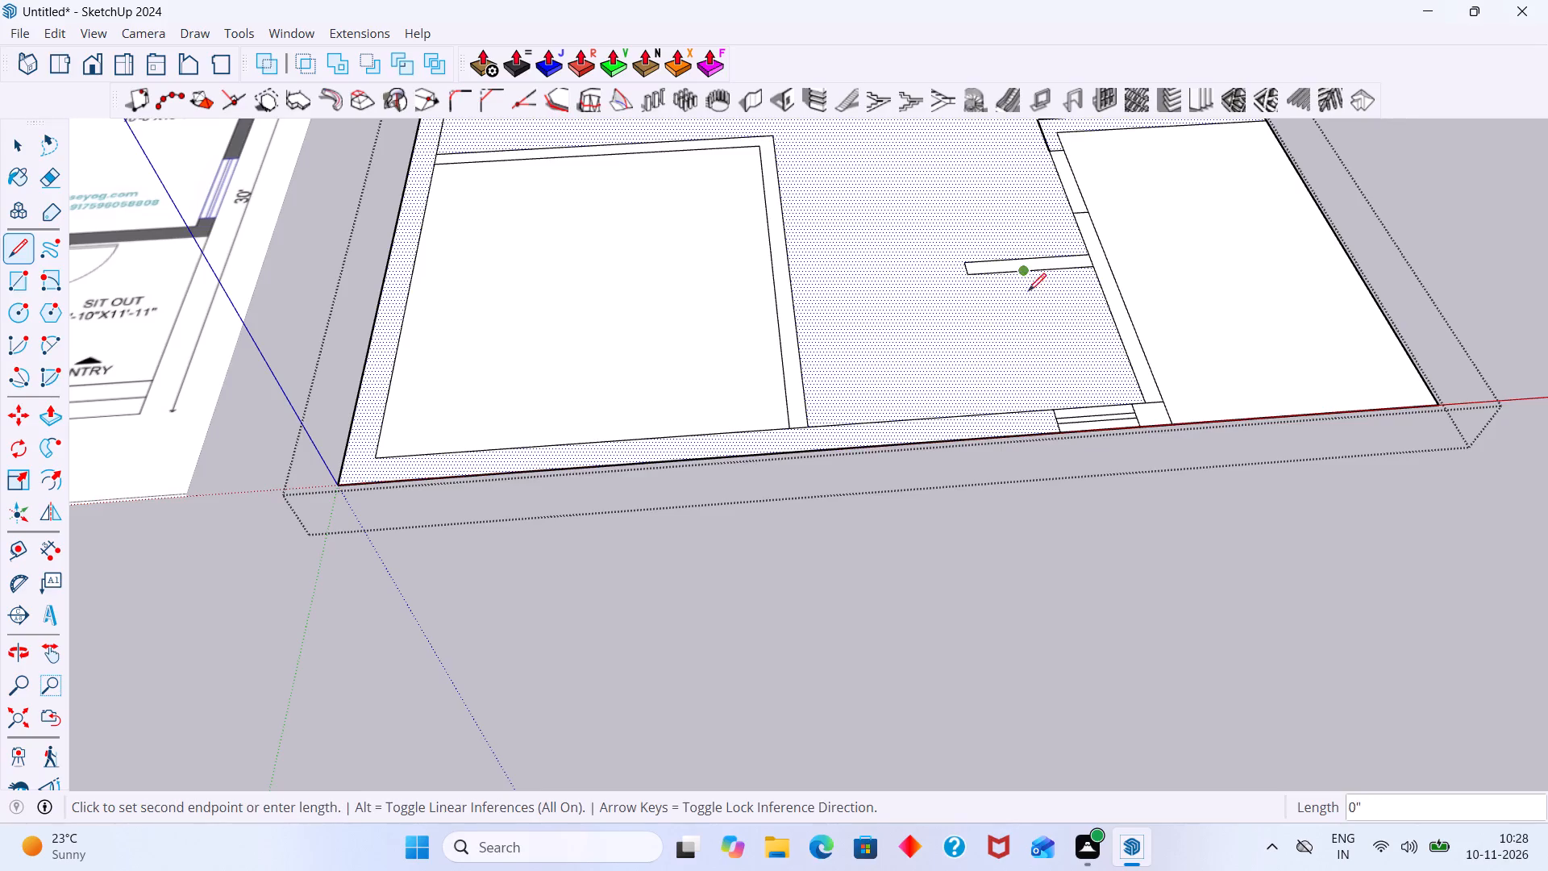
pyautogui.scroll(-6, 1063, 340)
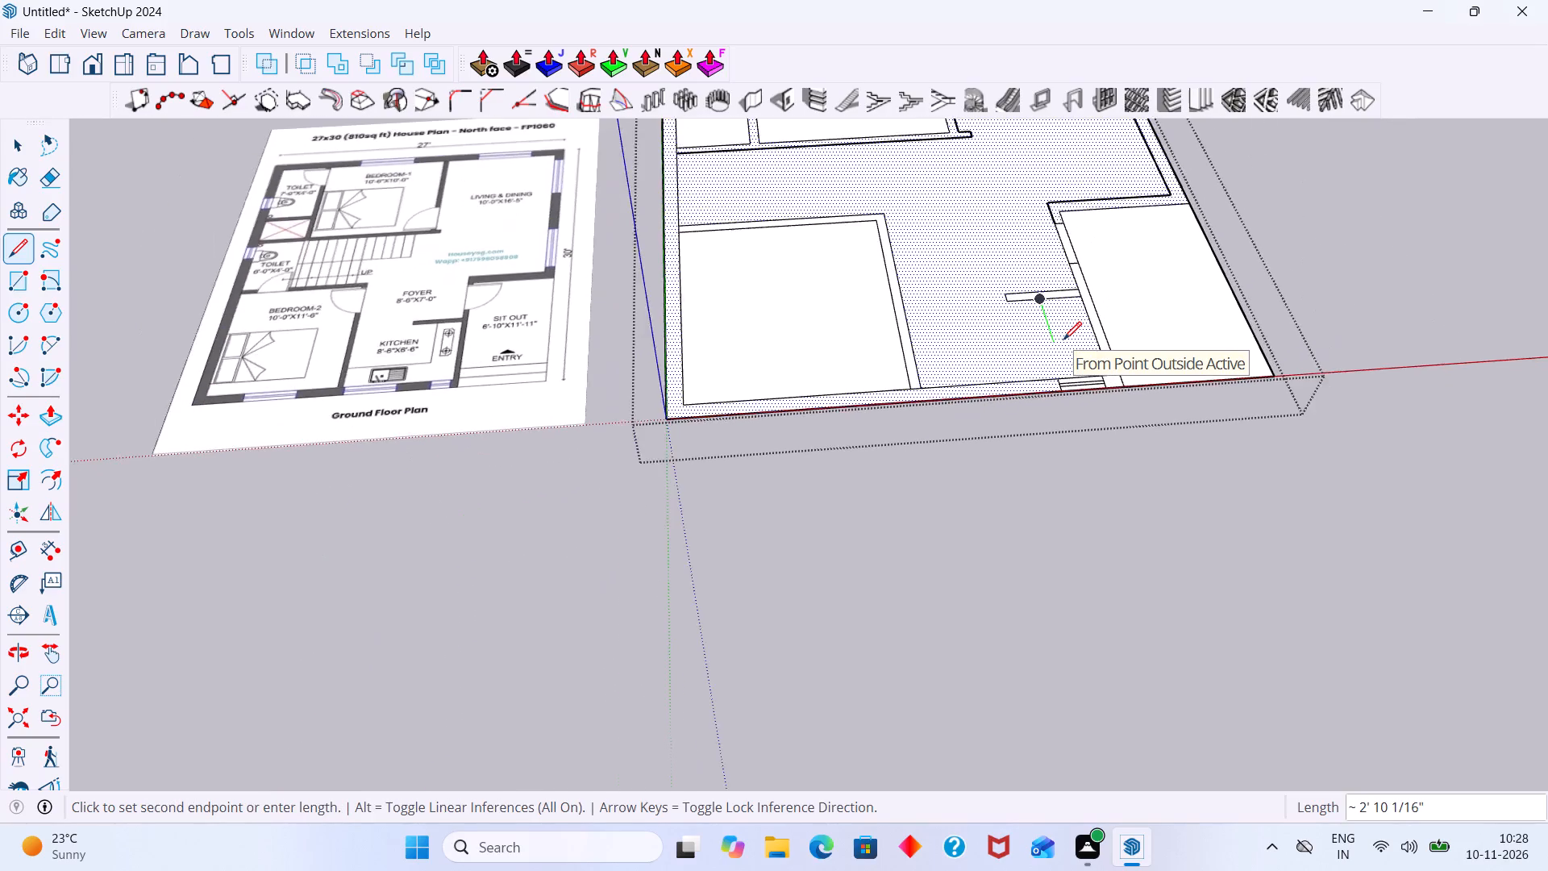
pyautogui.scroll(-1, 1063, 340)
pyautogui.scroll(3, 1065, 367)
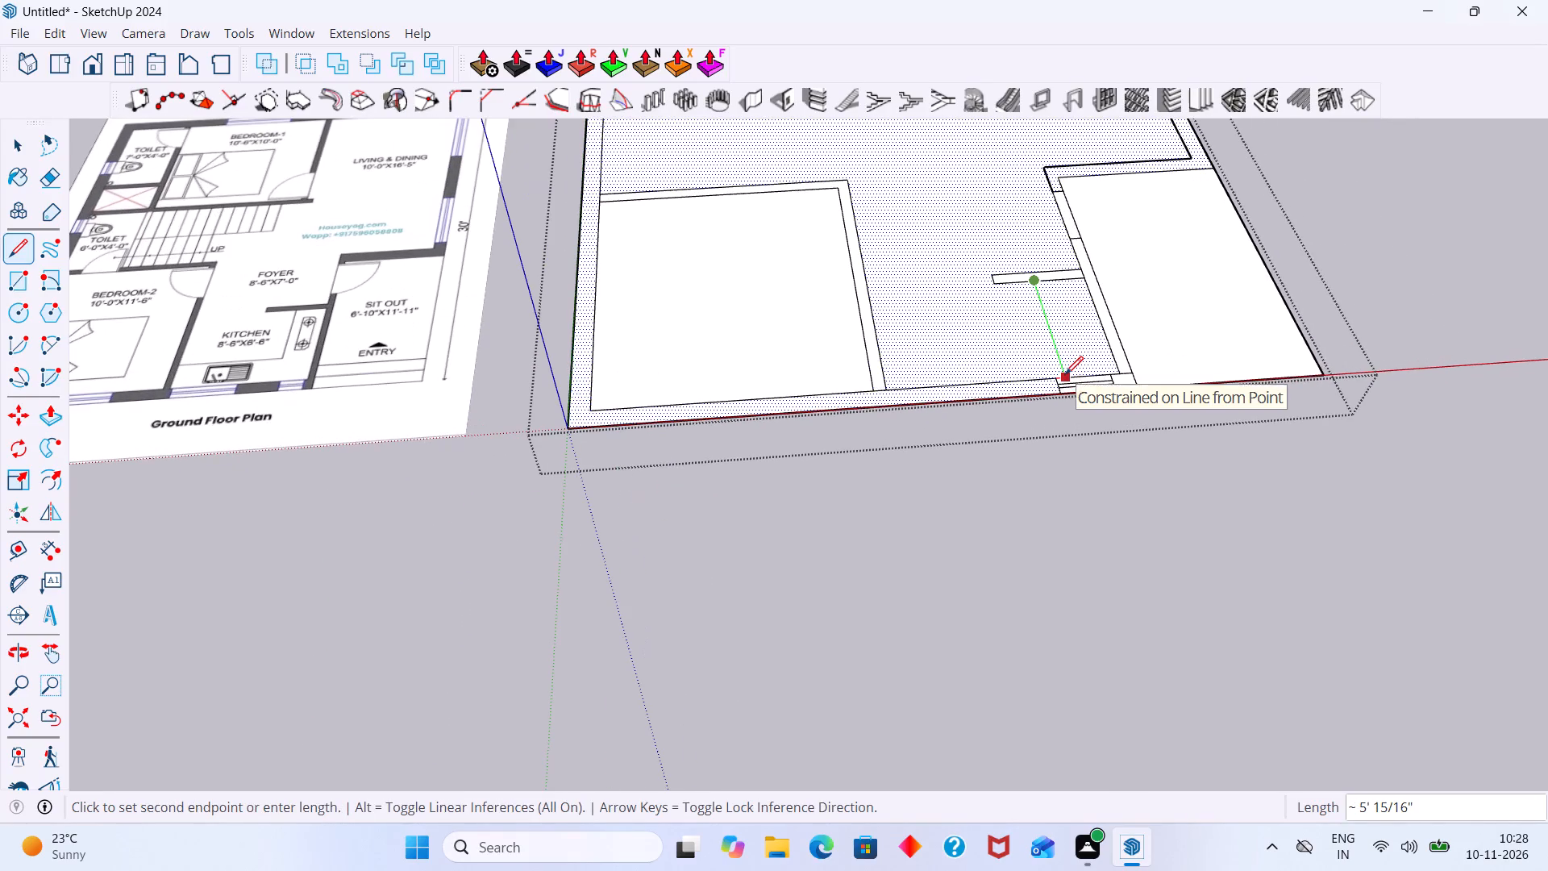
pyautogui.scroll(10, 1065, 374)
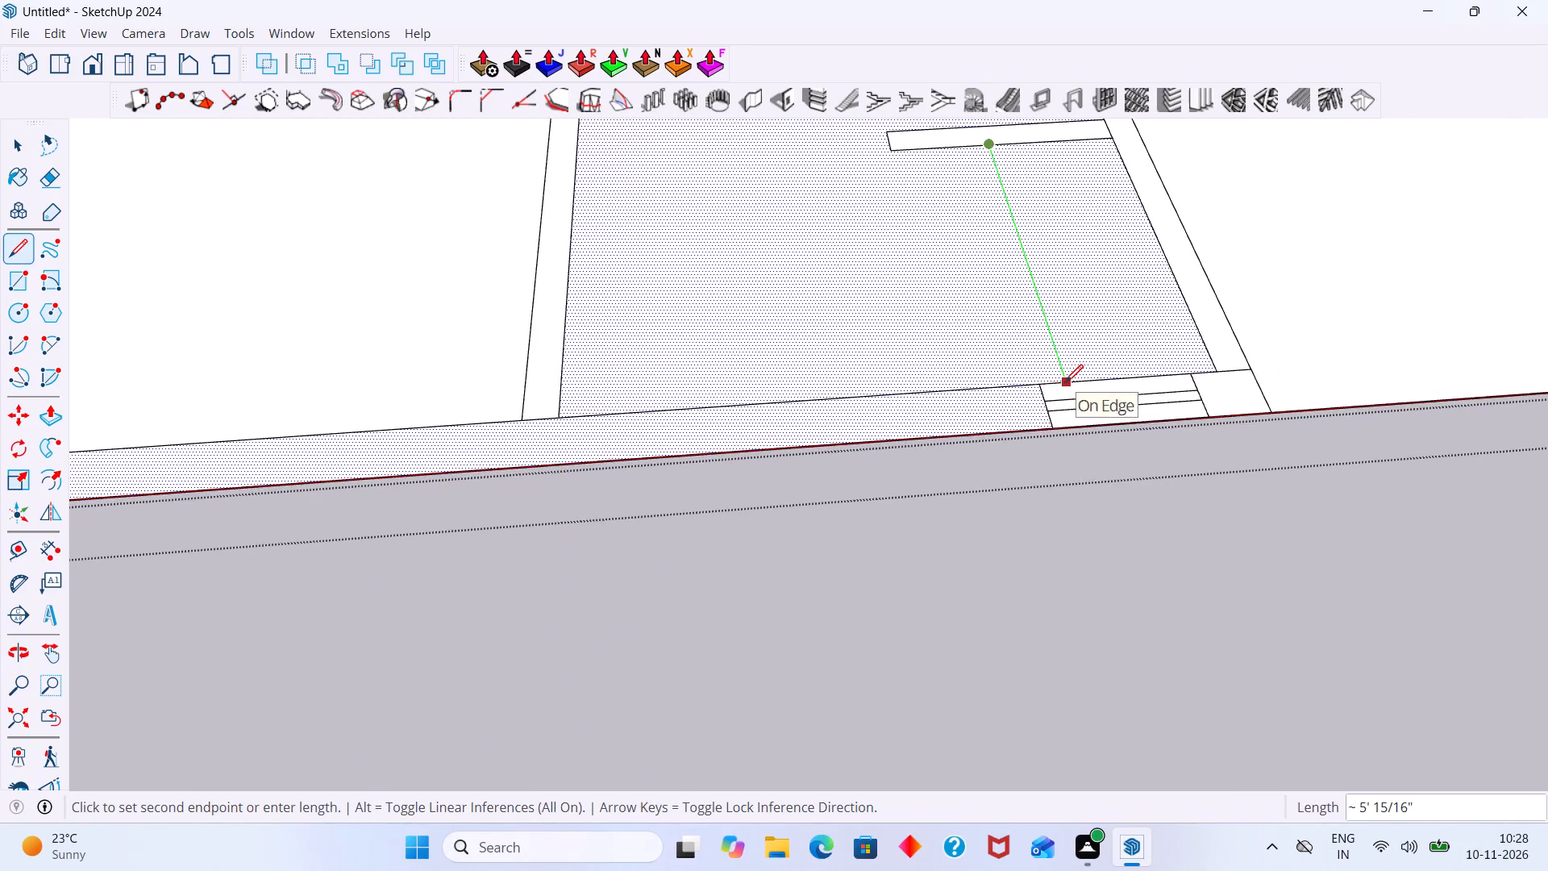
pyautogui.click(1065, 382)
pyautogui.press('space')
pyautogui.scroll(-4, 1080, 377)
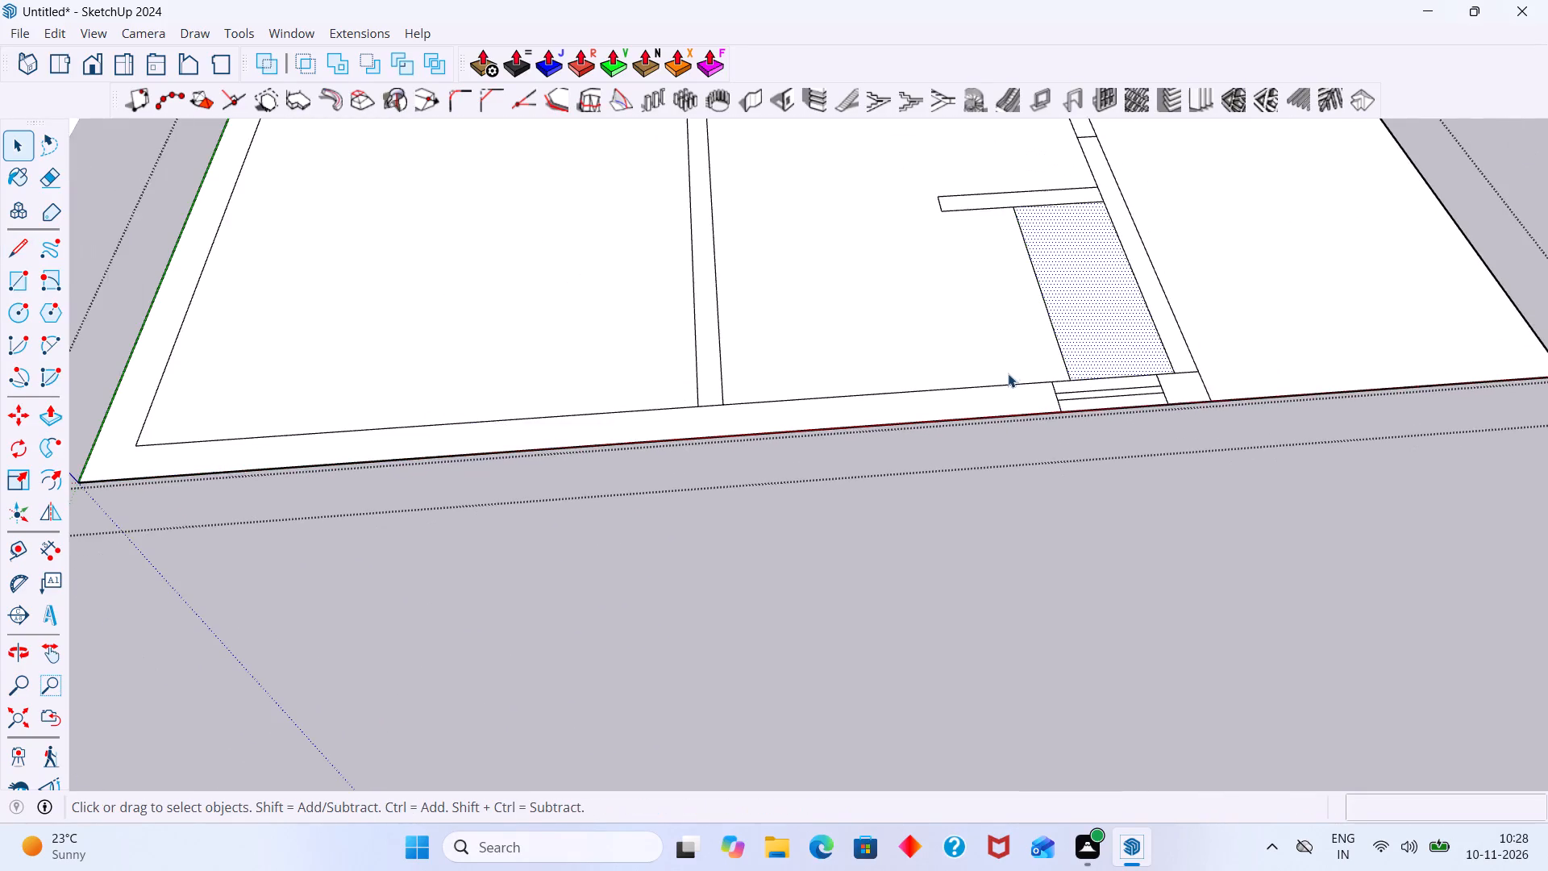
# Copy the inner edge of the kitchen window wall 2' into the kitchen as the second counter edge.
pyautogui.click(1008, 382)
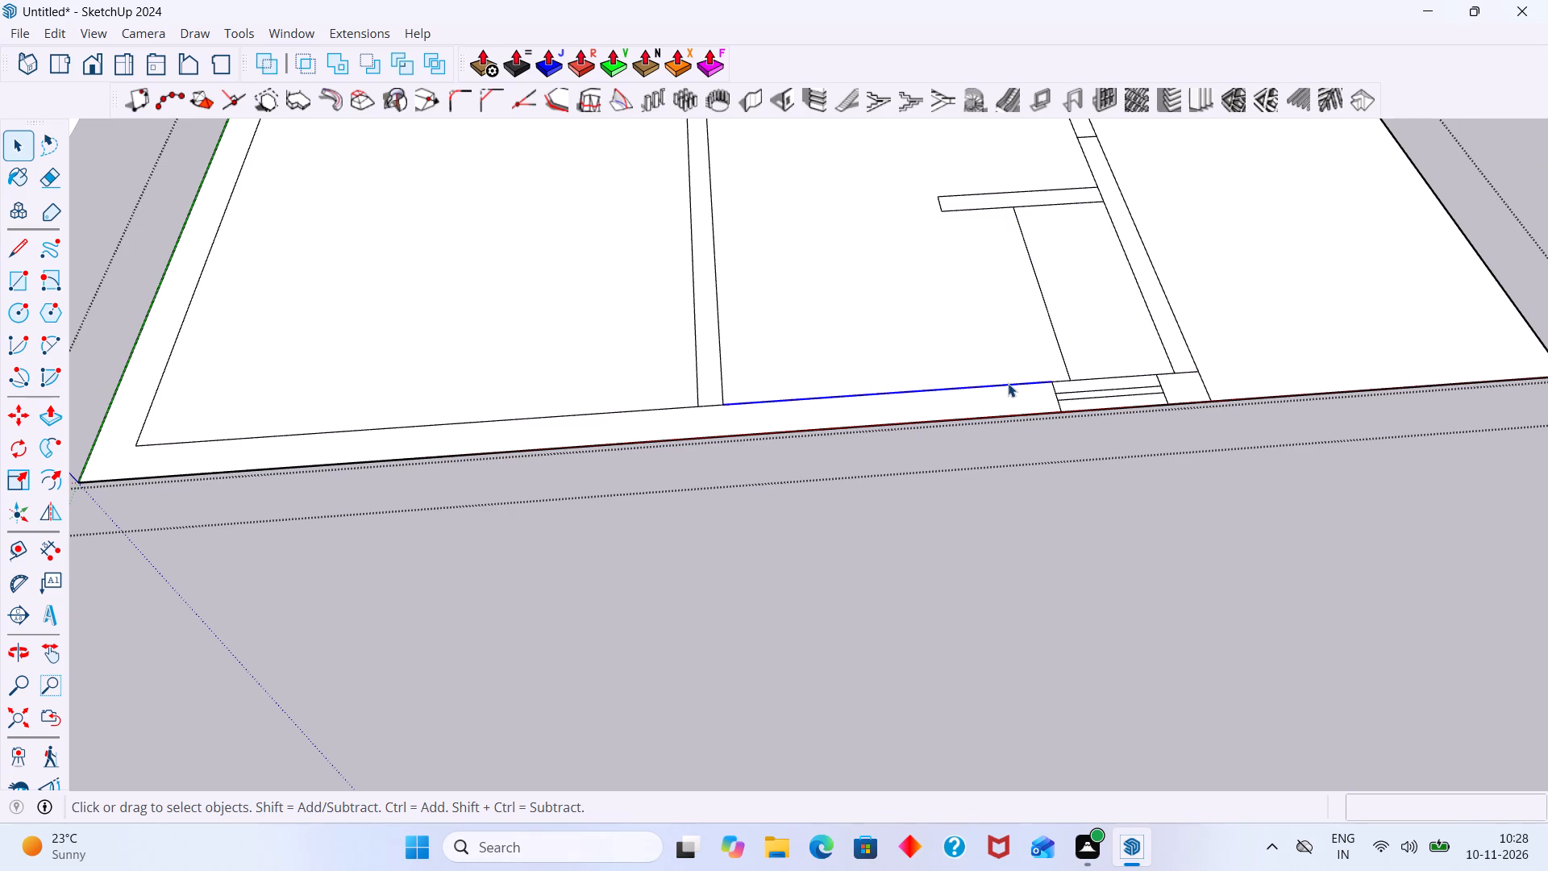
pyautogui.press('m')
pyautogui.click(1008, 383)
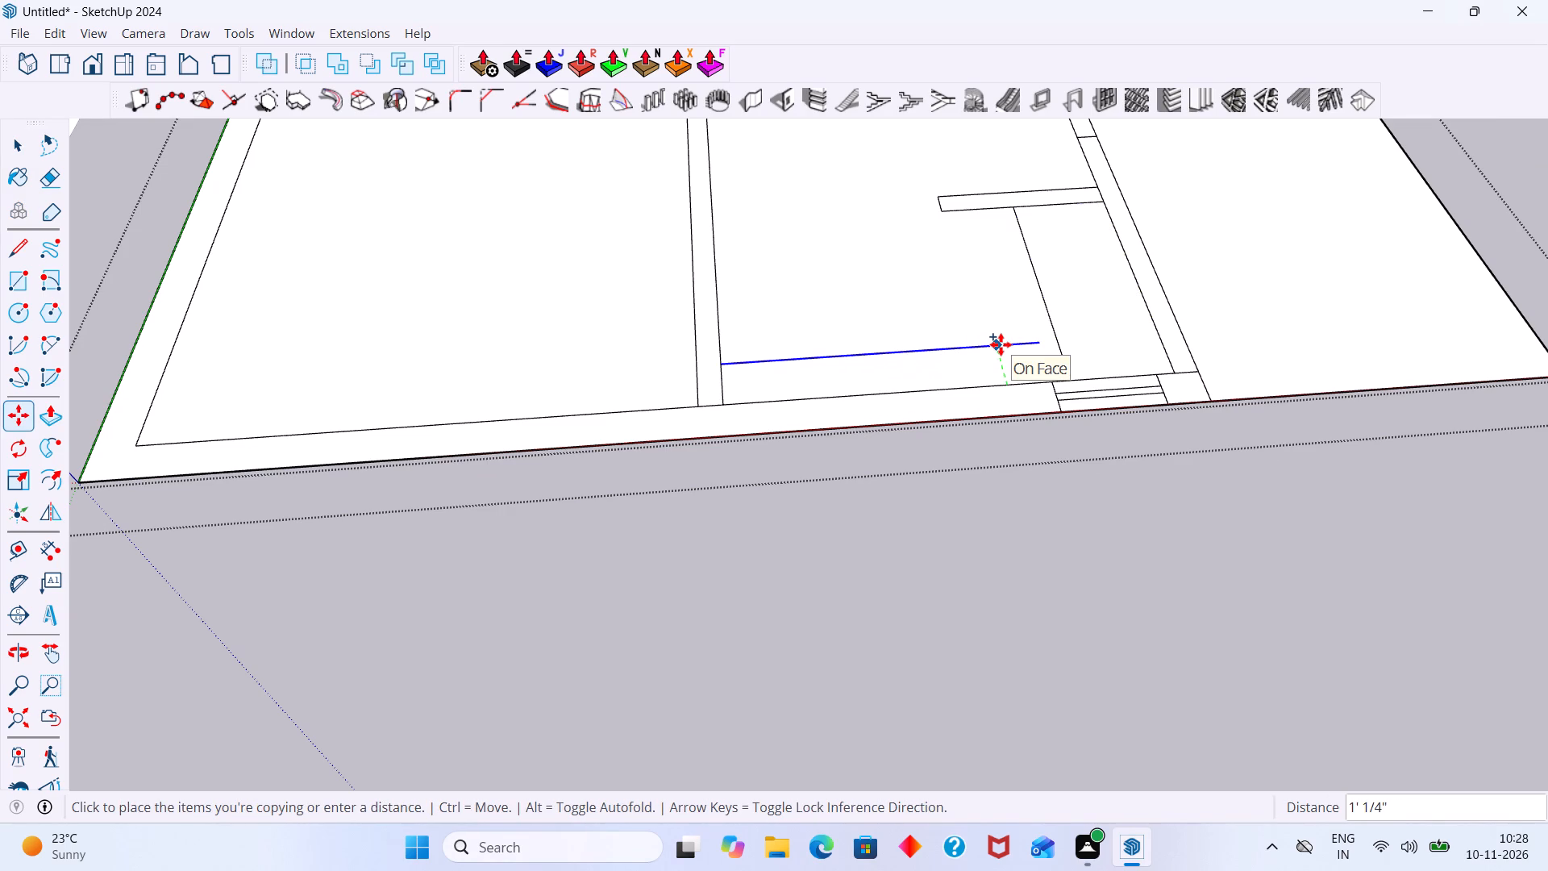
pyautogui.write("2'")
pyautogui.press('Return')
pyautogui.press('space')
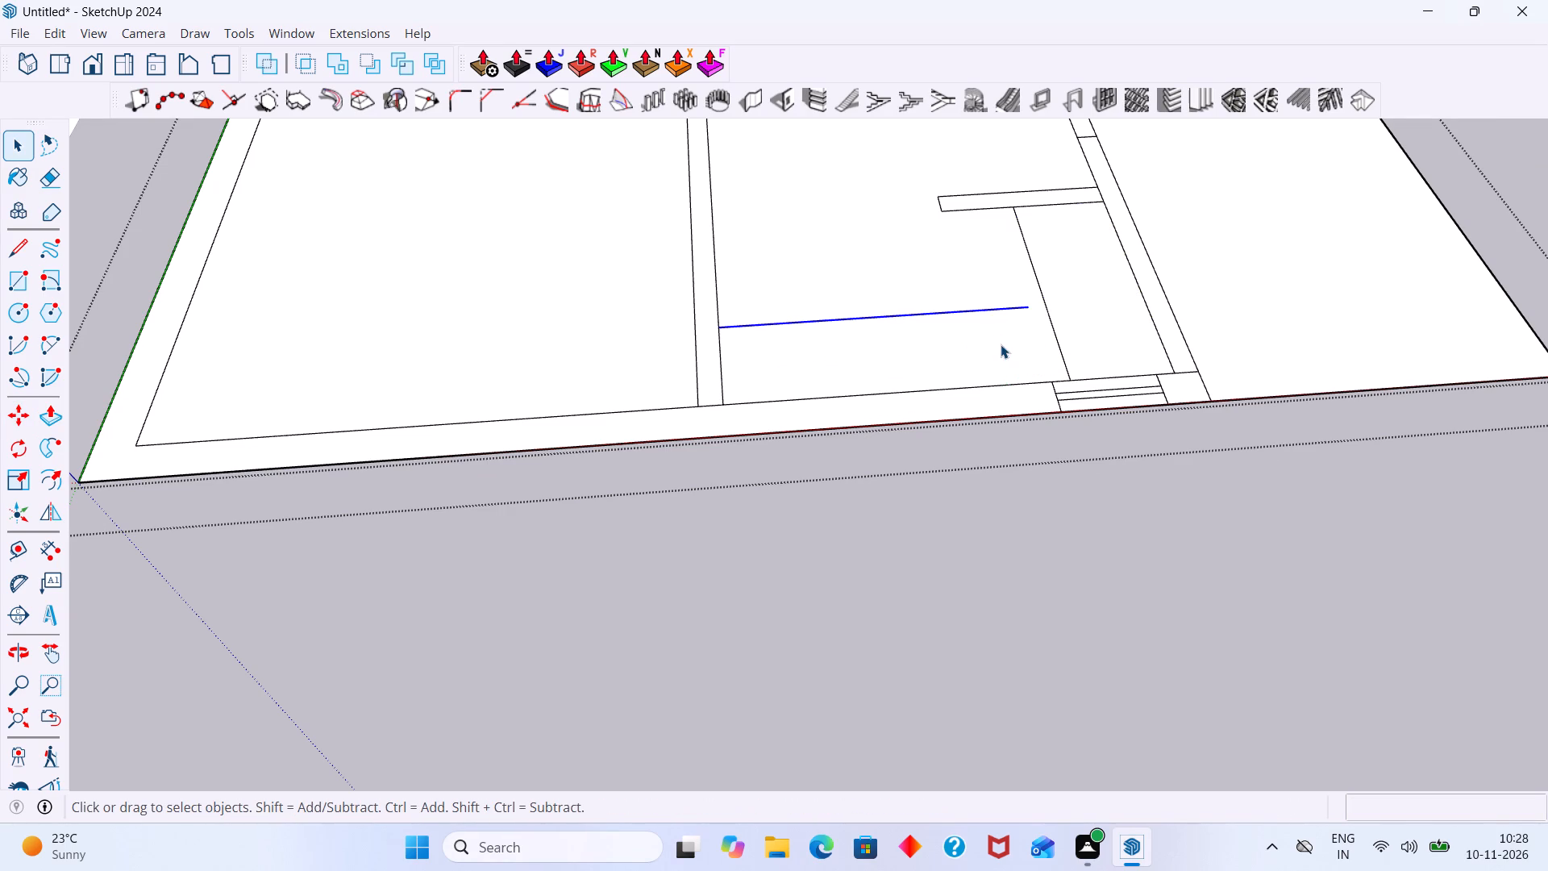
# Extend the copied counter edge by about 4 1/4" to meet the counter line that runs down from the partition.
pyautogui.scroll(-9, 1009, 362)
pyautogui.scroll(3, 1012, 367)
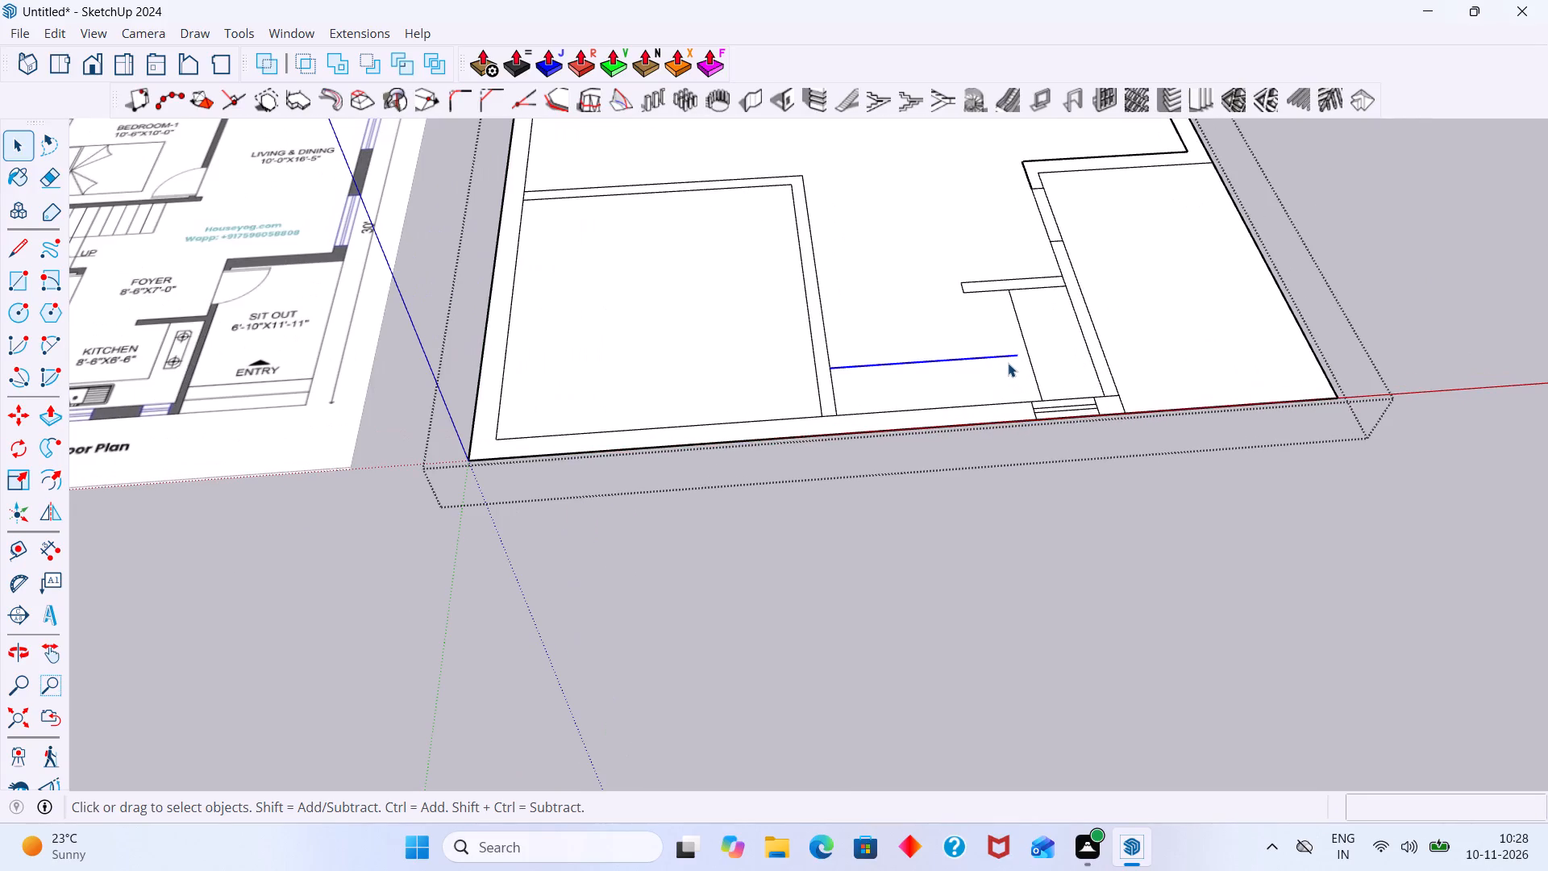
pyautogui.press('l')
pyautogui.scroll(8, 1013, 356)
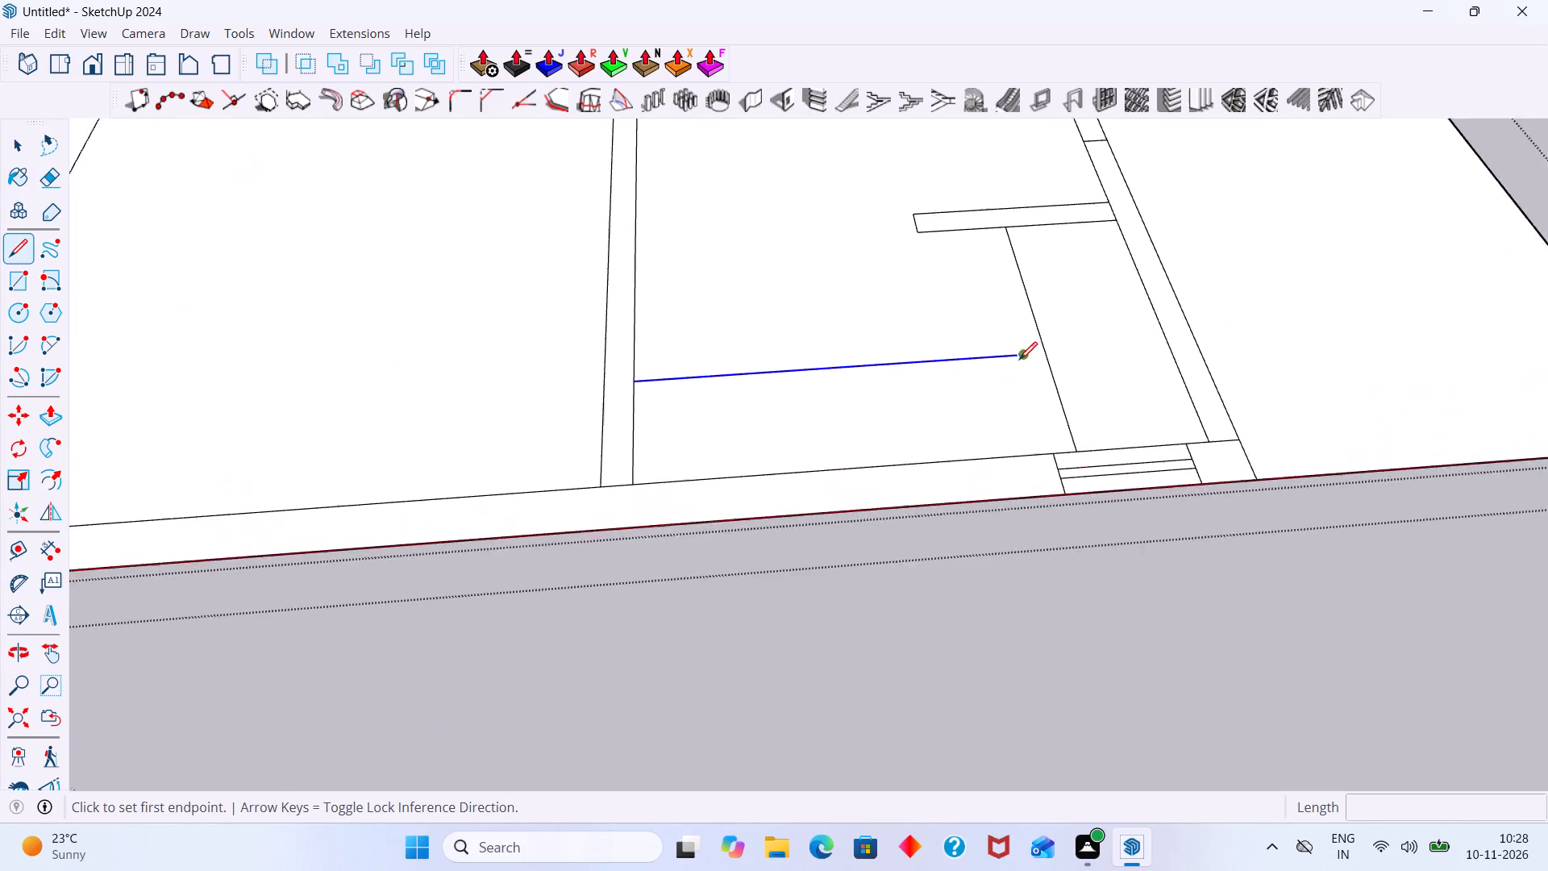
pyautogui.scroll(1, 1019, 360)
pyautogui.click(1024, 354)
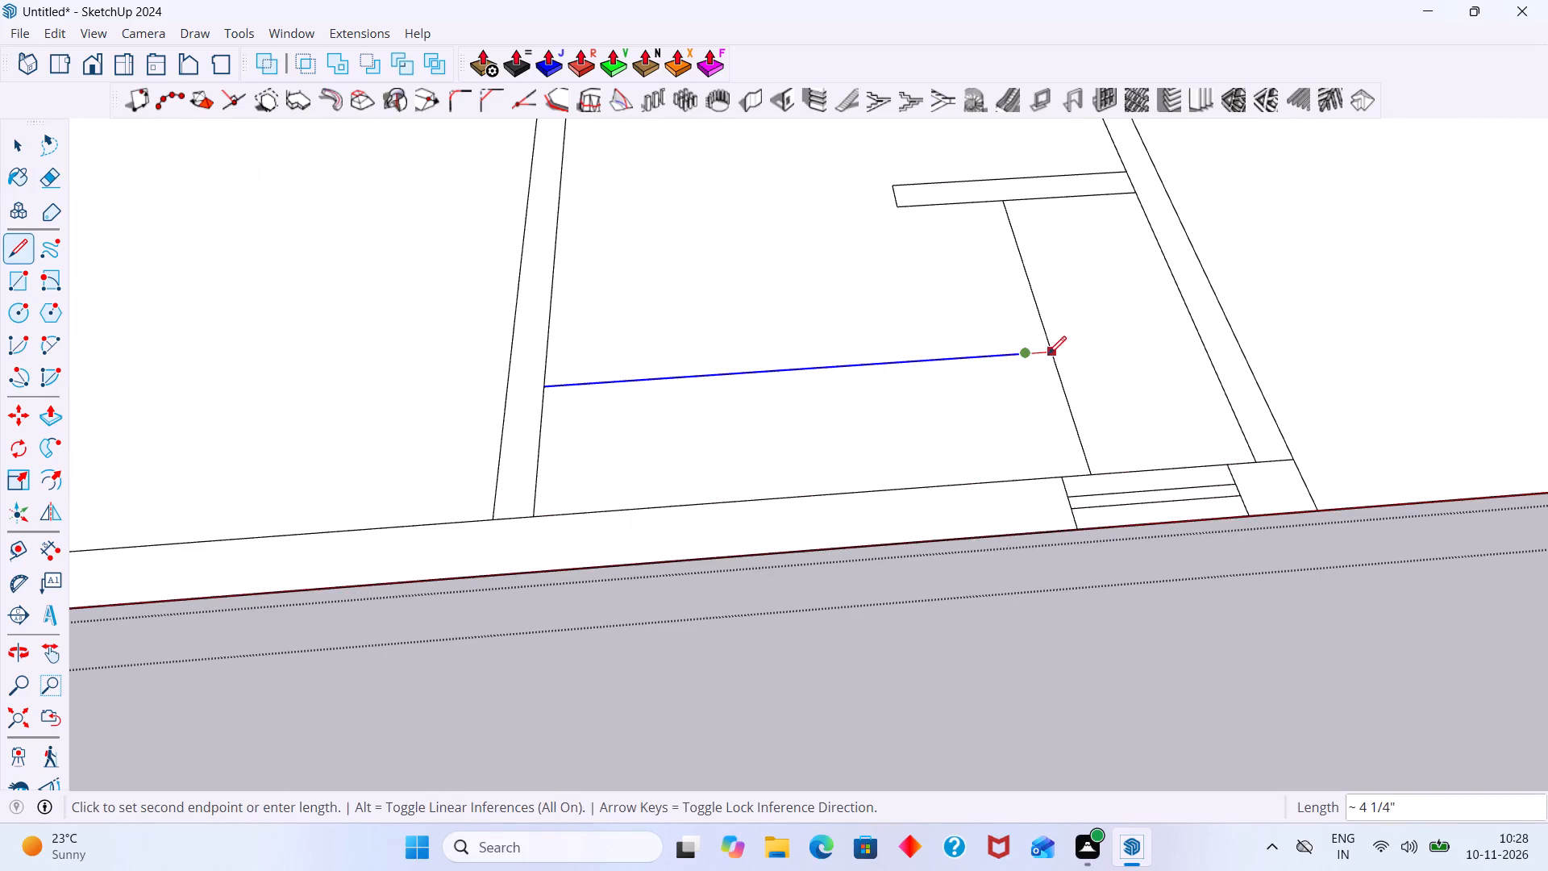
pyautogui.click(1052, 353)
pyautogui.scroll(-1, 1052, 353)
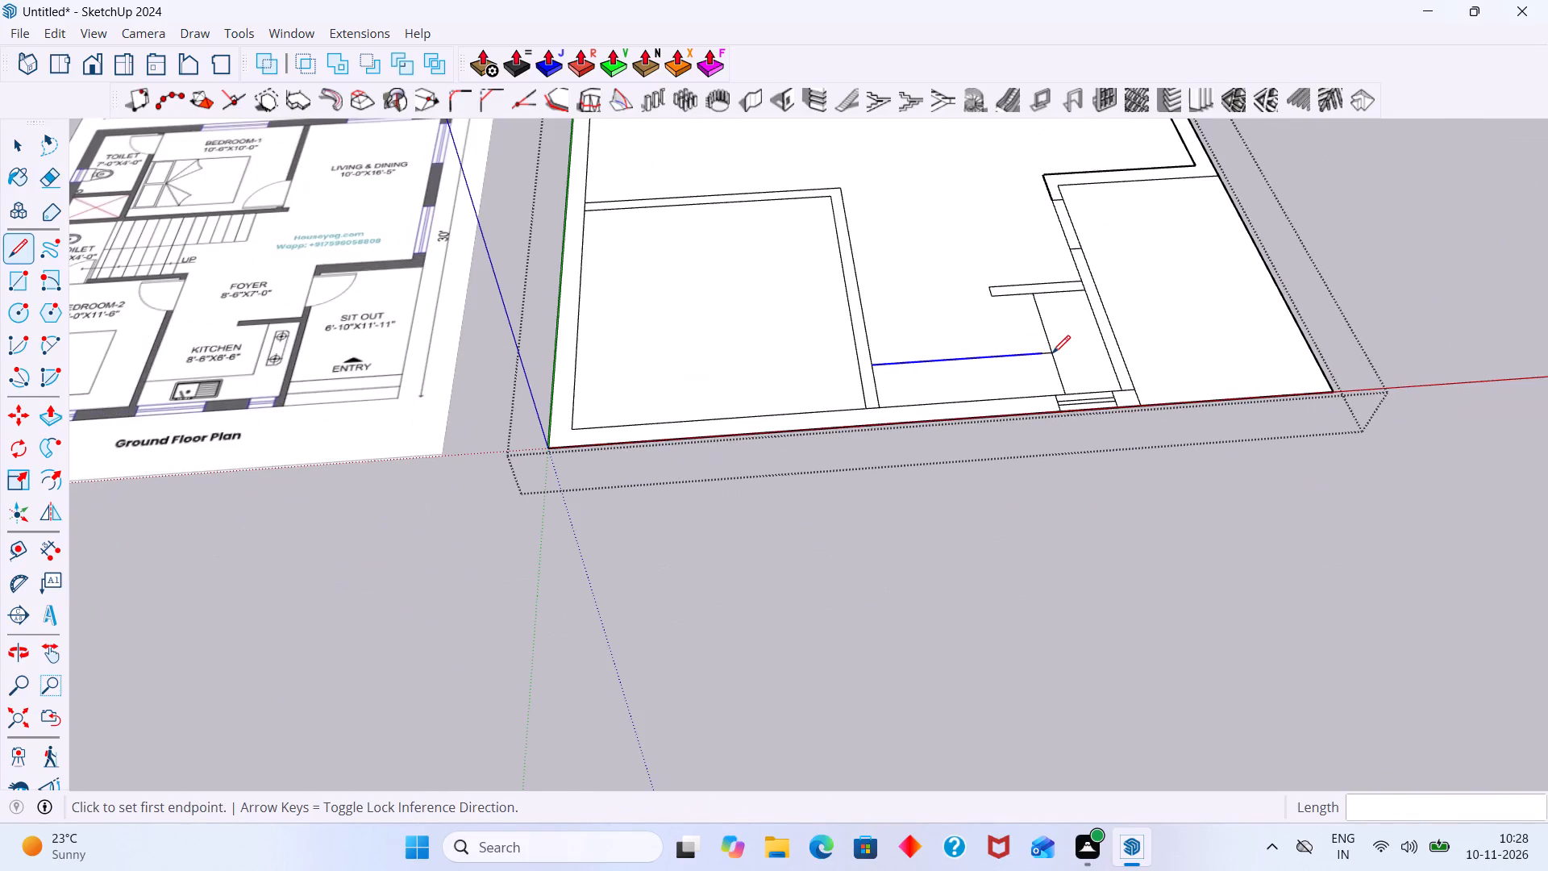
pyautogui.press('space')
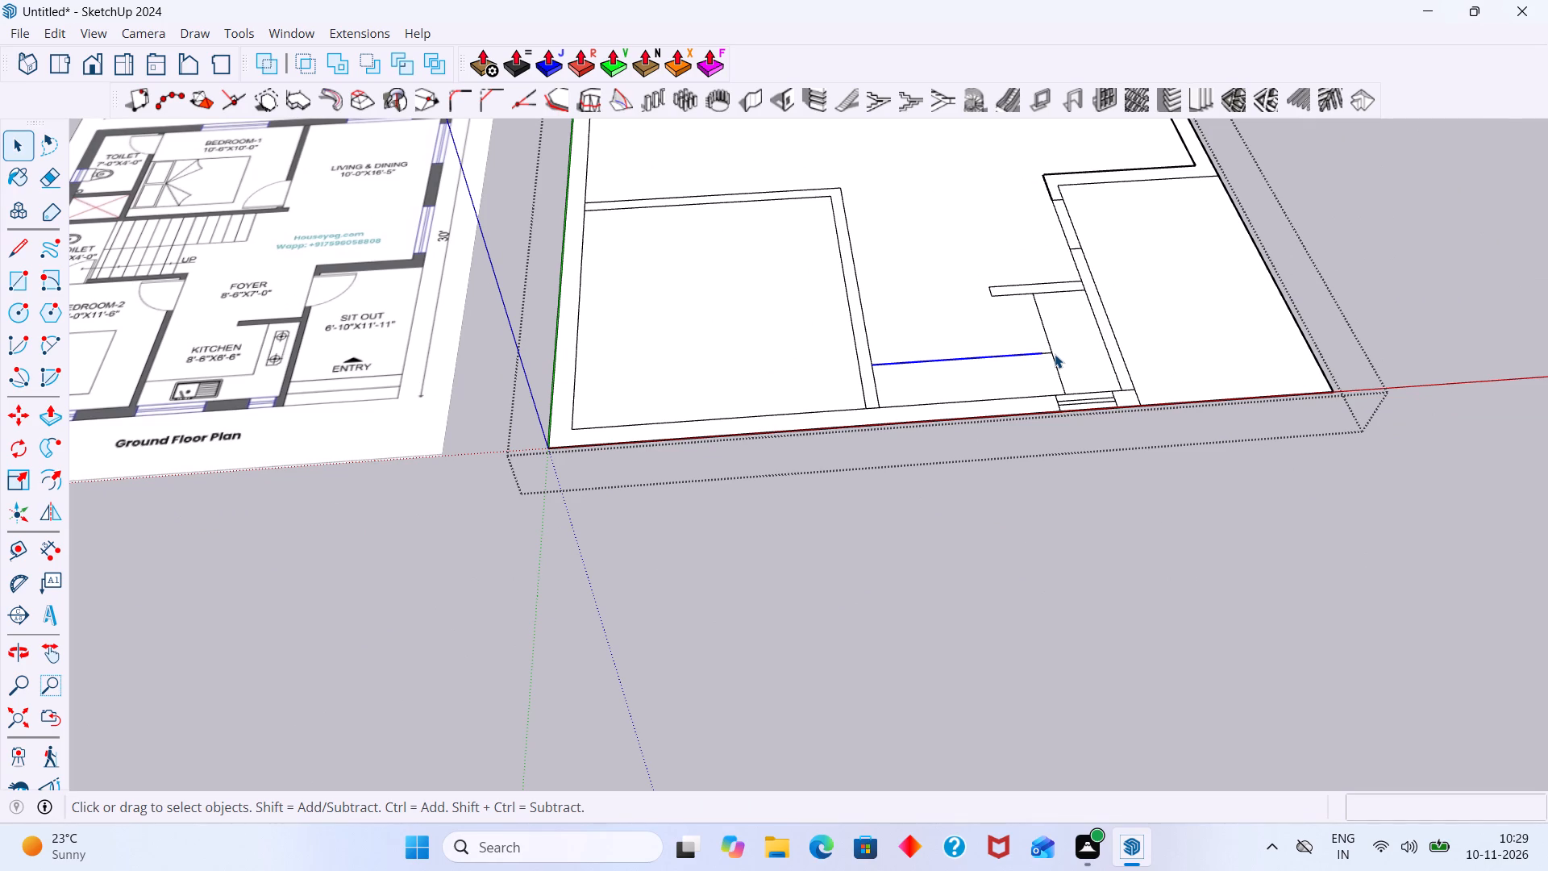
# Delete the counter line segment between the inner counter corner and the window wall, leaving an L-shaped kitchen counter.
pyautogui.click(1060, 376)
pyautogui.press('Delete')
pyautogui.scroll(-8, 1048, 378)
pyautogui.moveTo(982, 383); pyautogui.dragTo(1059, 385, button='middle')
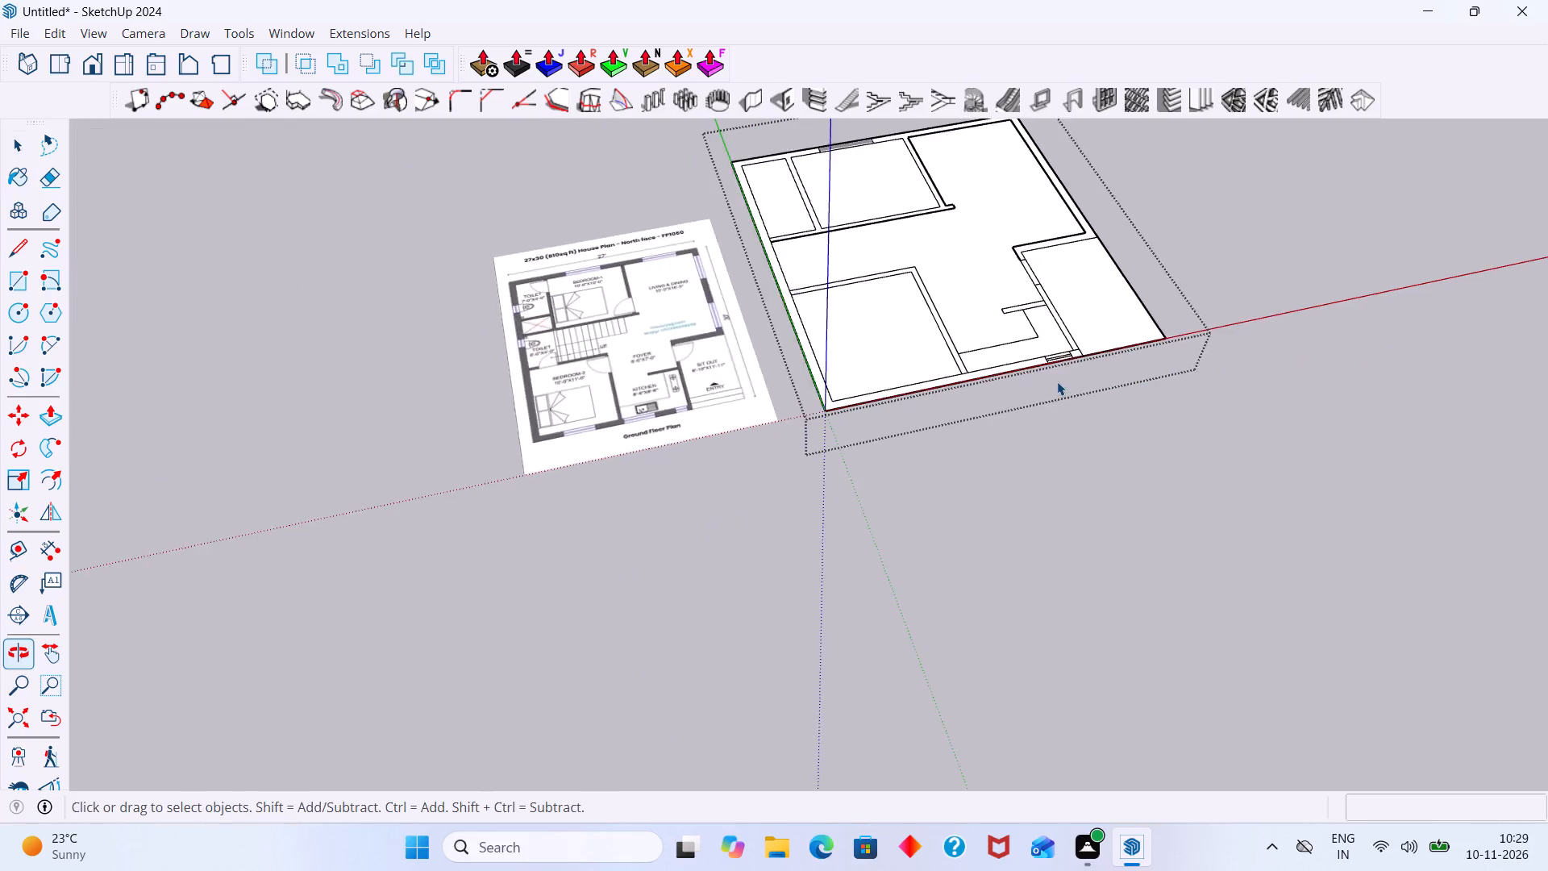
# Move the counter edge that runs down from the partition 5" toward the sit-out wall.
pyautogui.scroll(10, 1048, 360)
pyautogui.scroll(-6, 1013, 336)
pyautogui.moveTo(998, 338); pyautogui.dragTo(955, 348, button='middle')
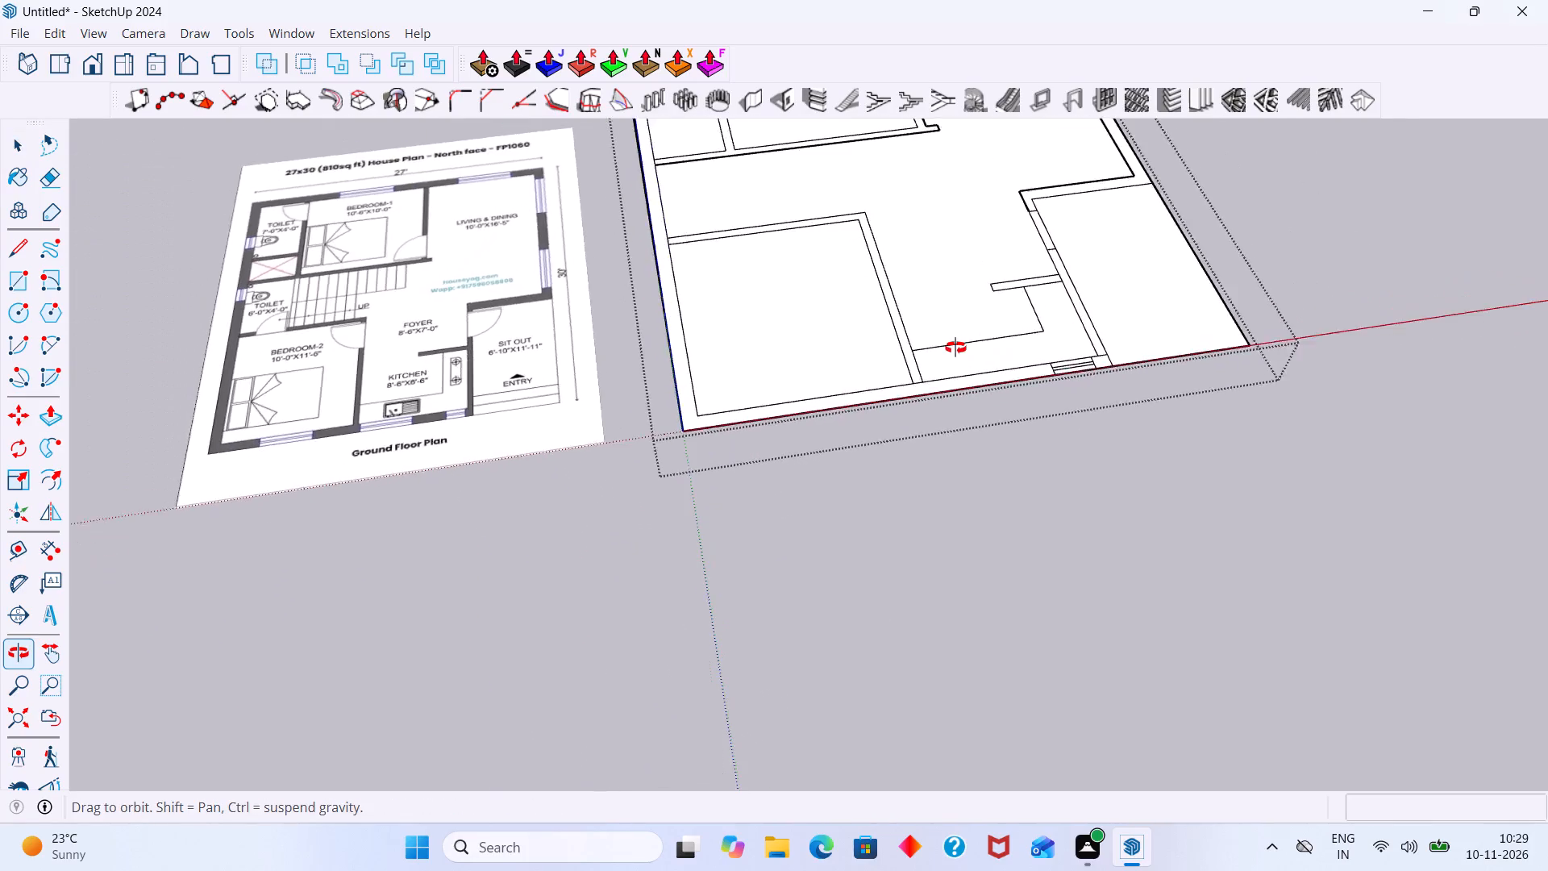
pyautogui.moveTo(955, 348); pyautogui.dragTo(933, 350, button='middle')
pyautogui.scroll(3, 994, 323)
pyautogui.scroll(1, 1067, 320)
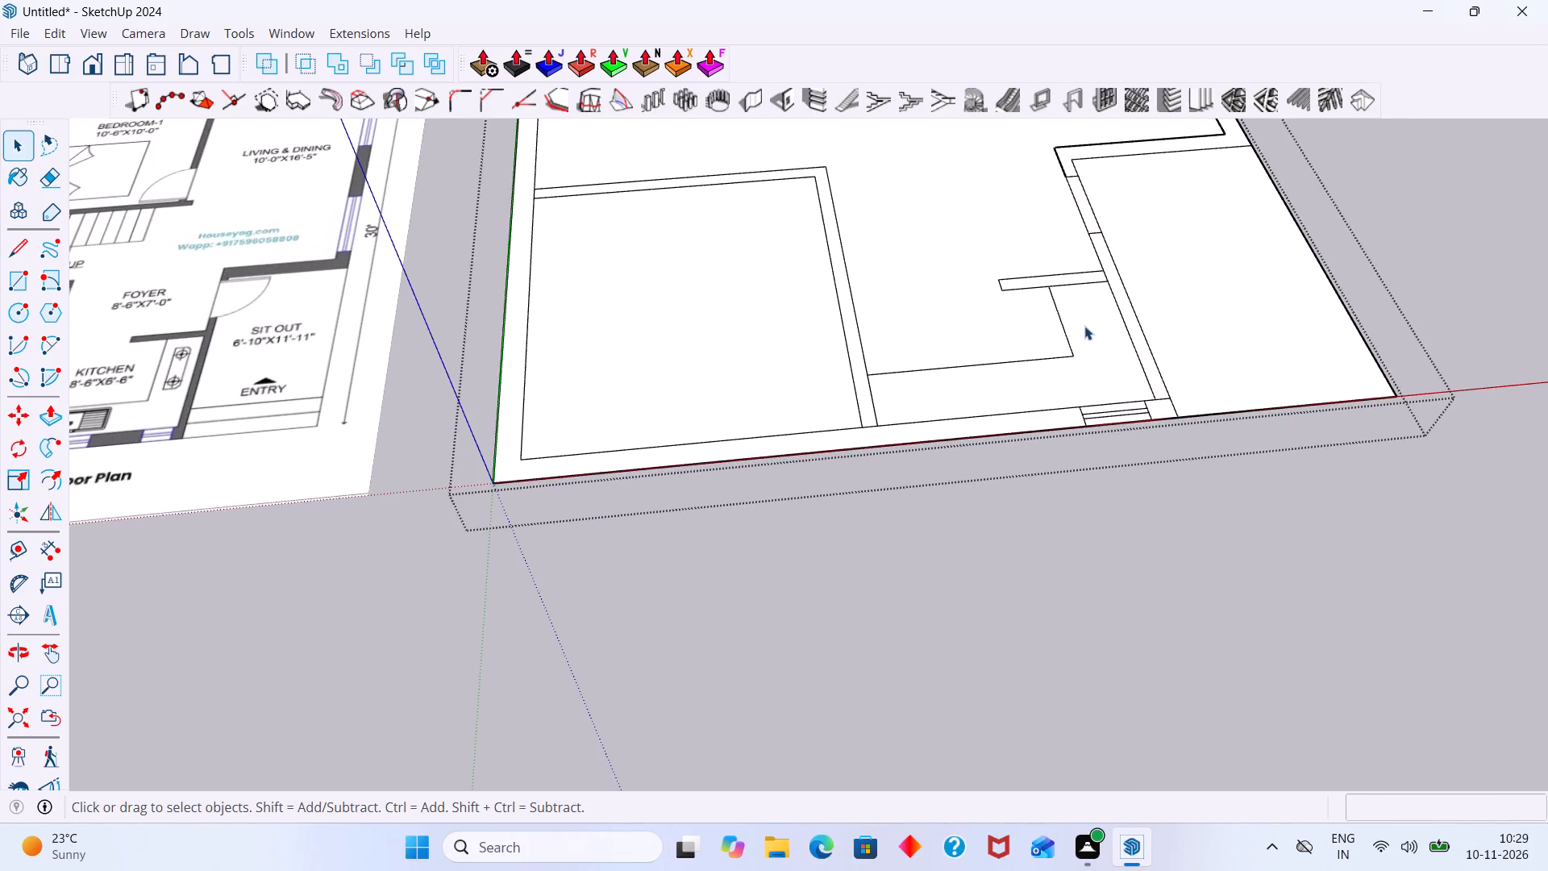
pyautogui.scroll(2, 1073, 332)
pyautogui.click(1065, 338)
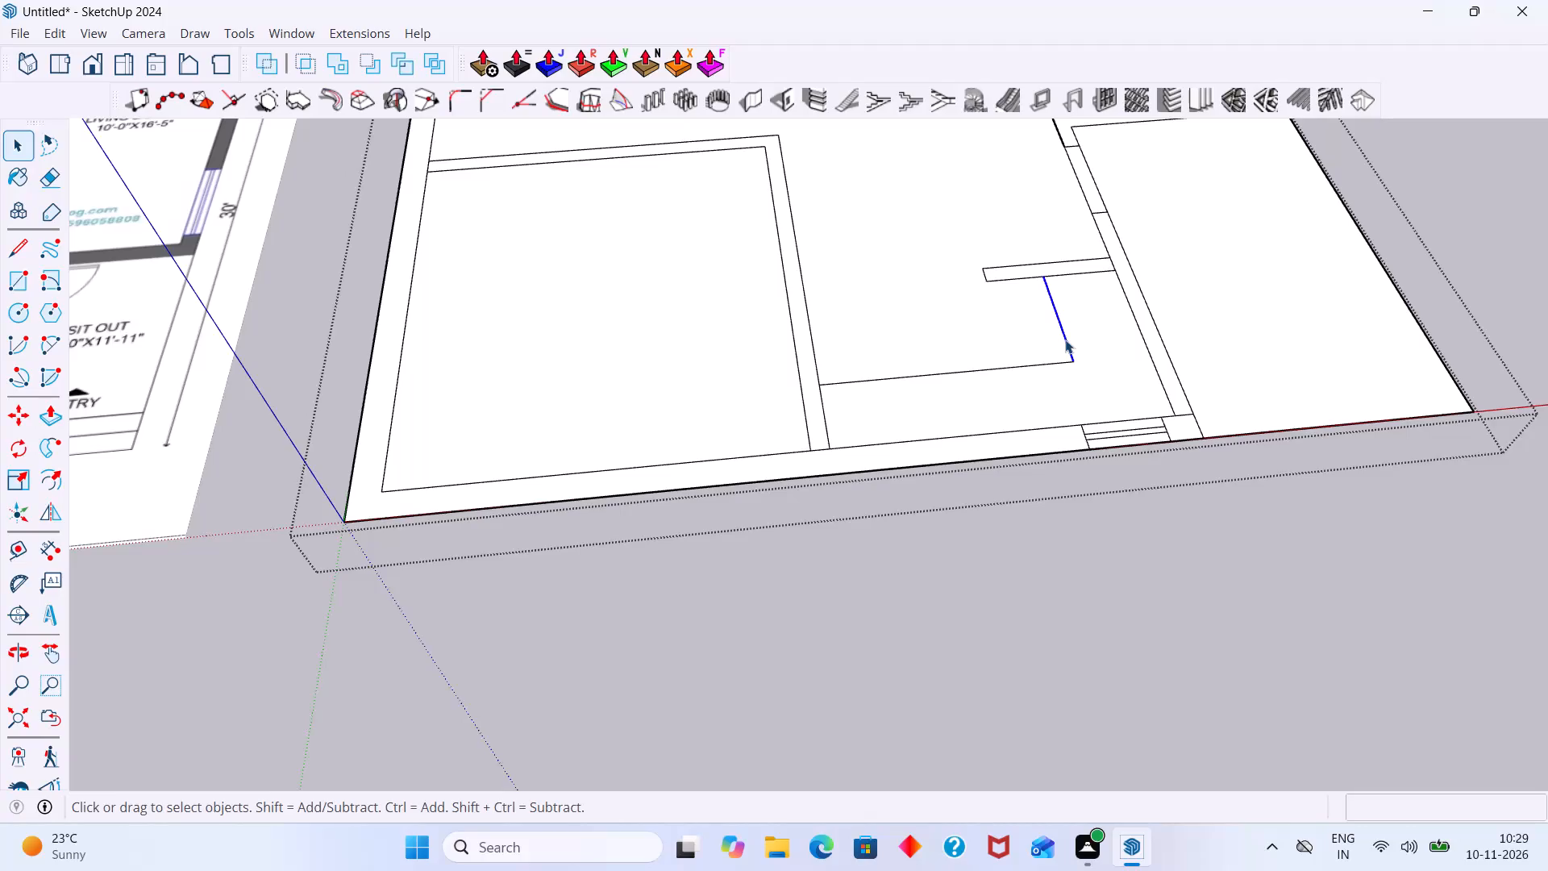
pyautogui.press('m')
pyautogui.click(1065, 340)
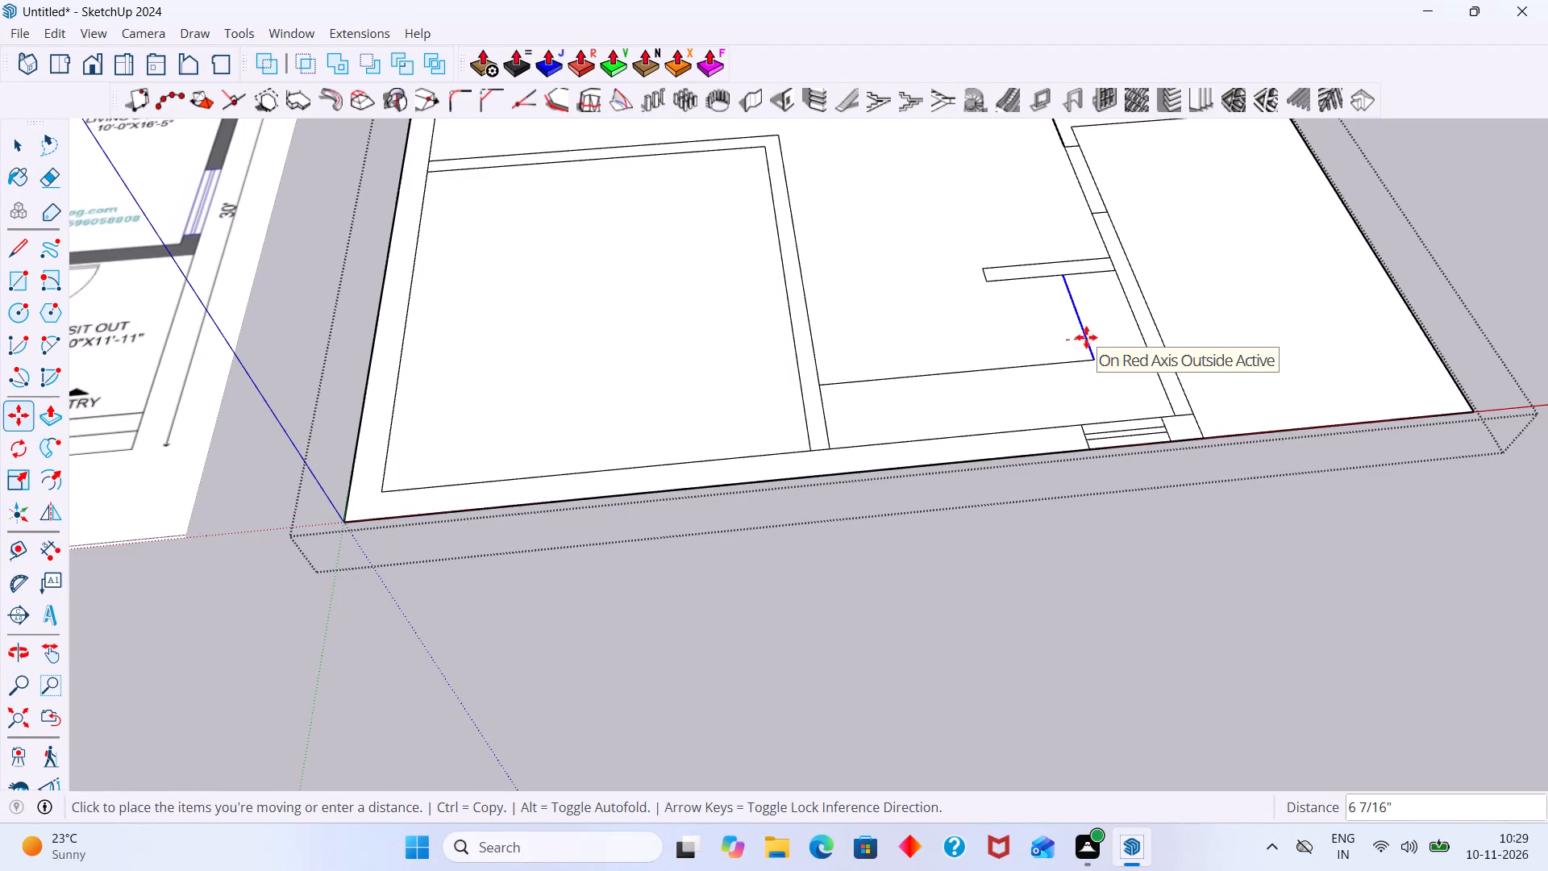
pyautogui.write('5"')
pyautogui.press('Return')
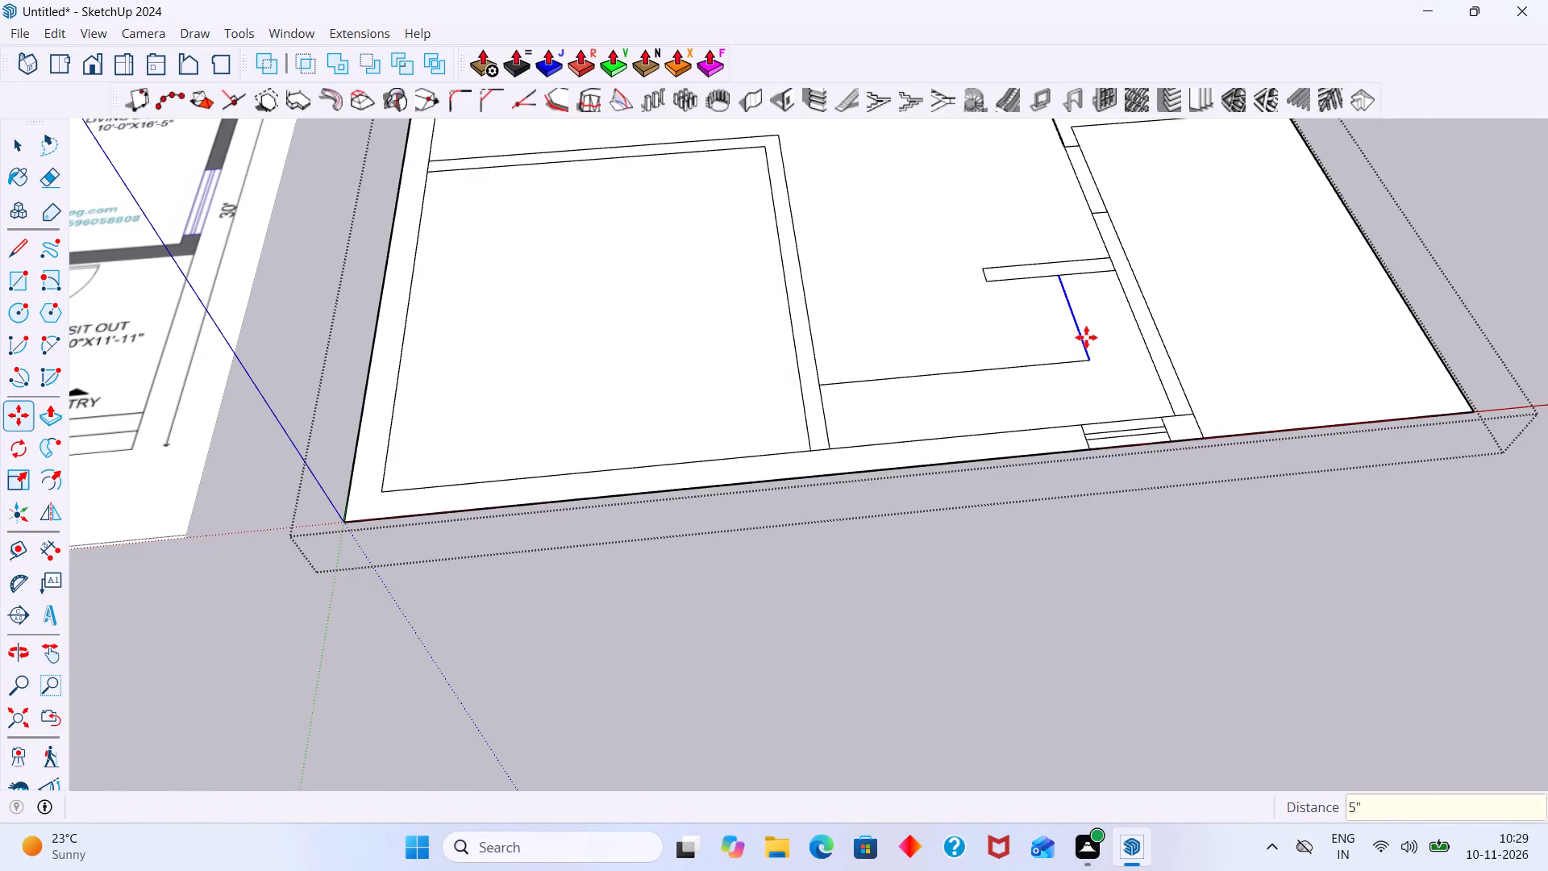
# Weld the two collinear segments of the long counter edge facing the kitchen window wall.
pyautogui.press('space')
pyautogui.click(976, 372)
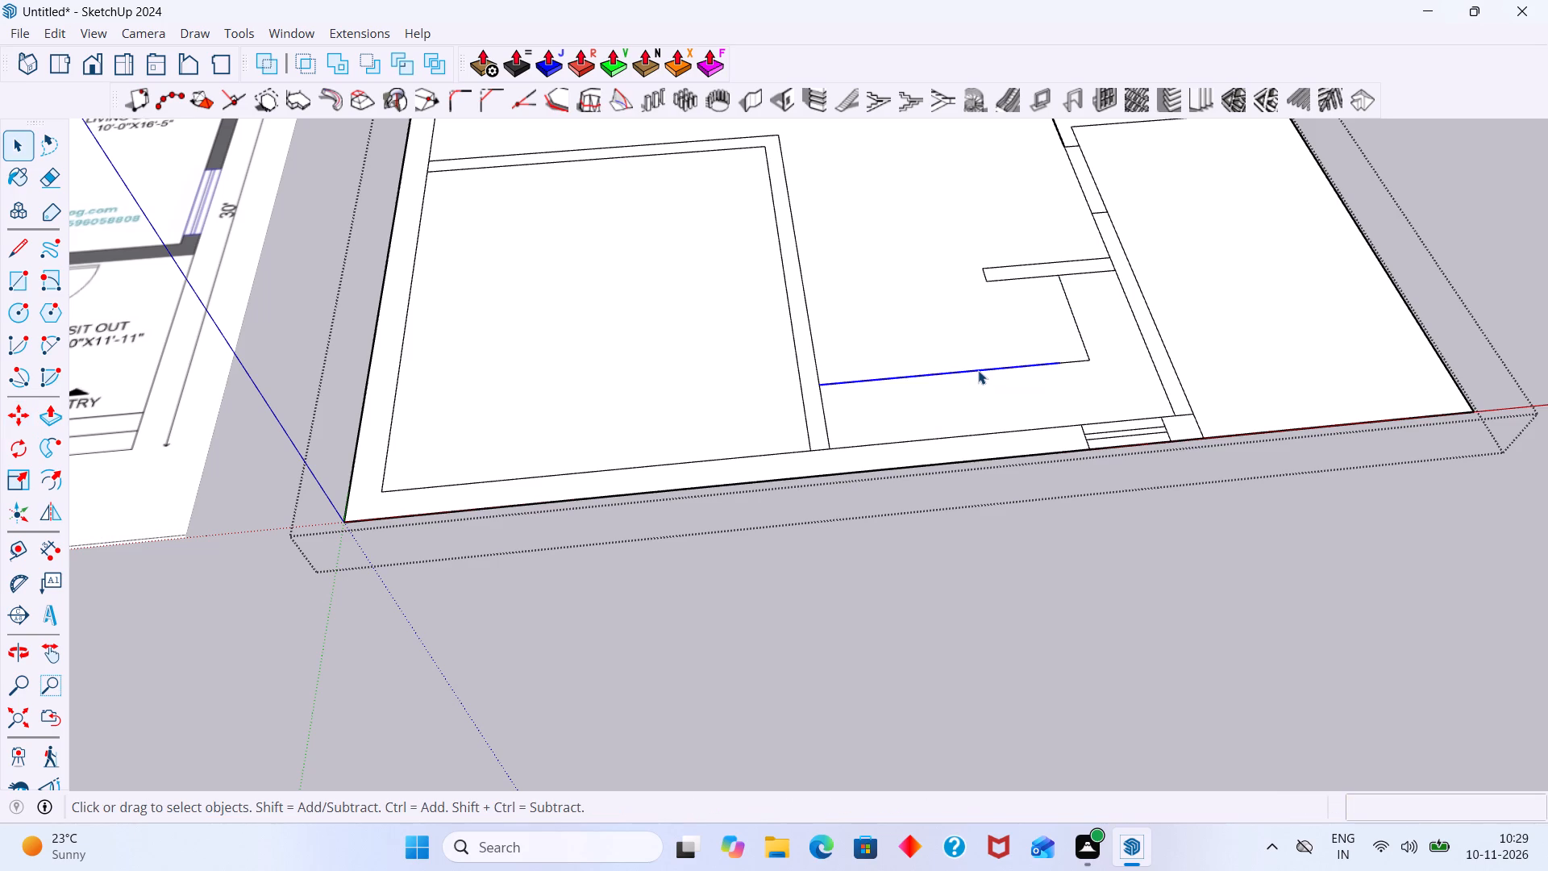
pyautogui.keyDown('shift'); pyautogui.click(1067, 360); pyautogui.keyUp('shift')
pyautogui.keyDown('shift'); pyautogui.click(1069, 359); pyautogui.keyUp('shift')
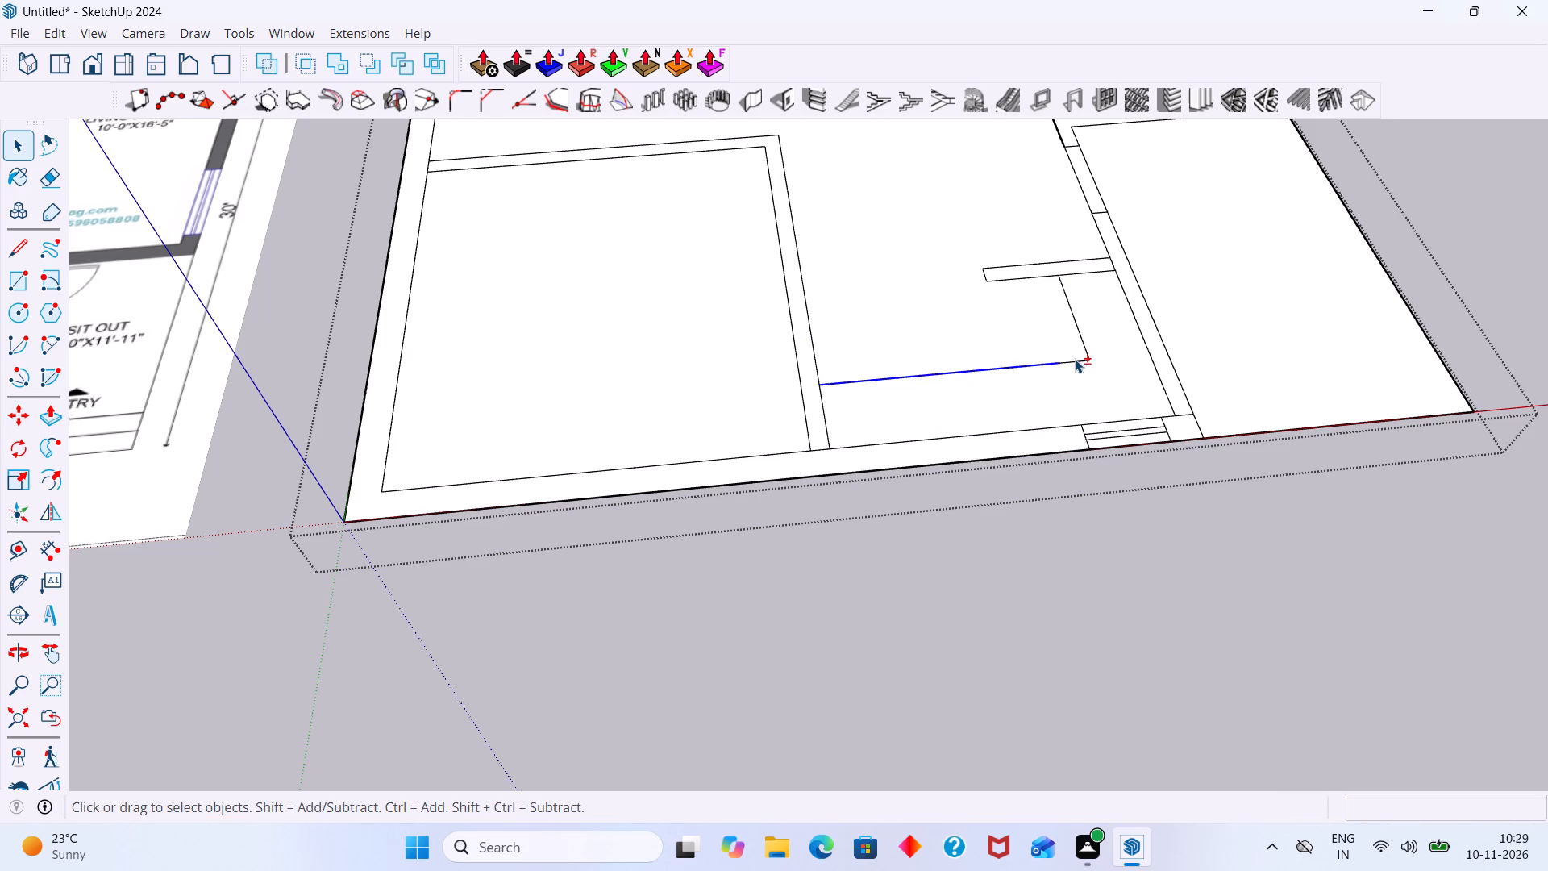
pyautogui.click(1075, 359)
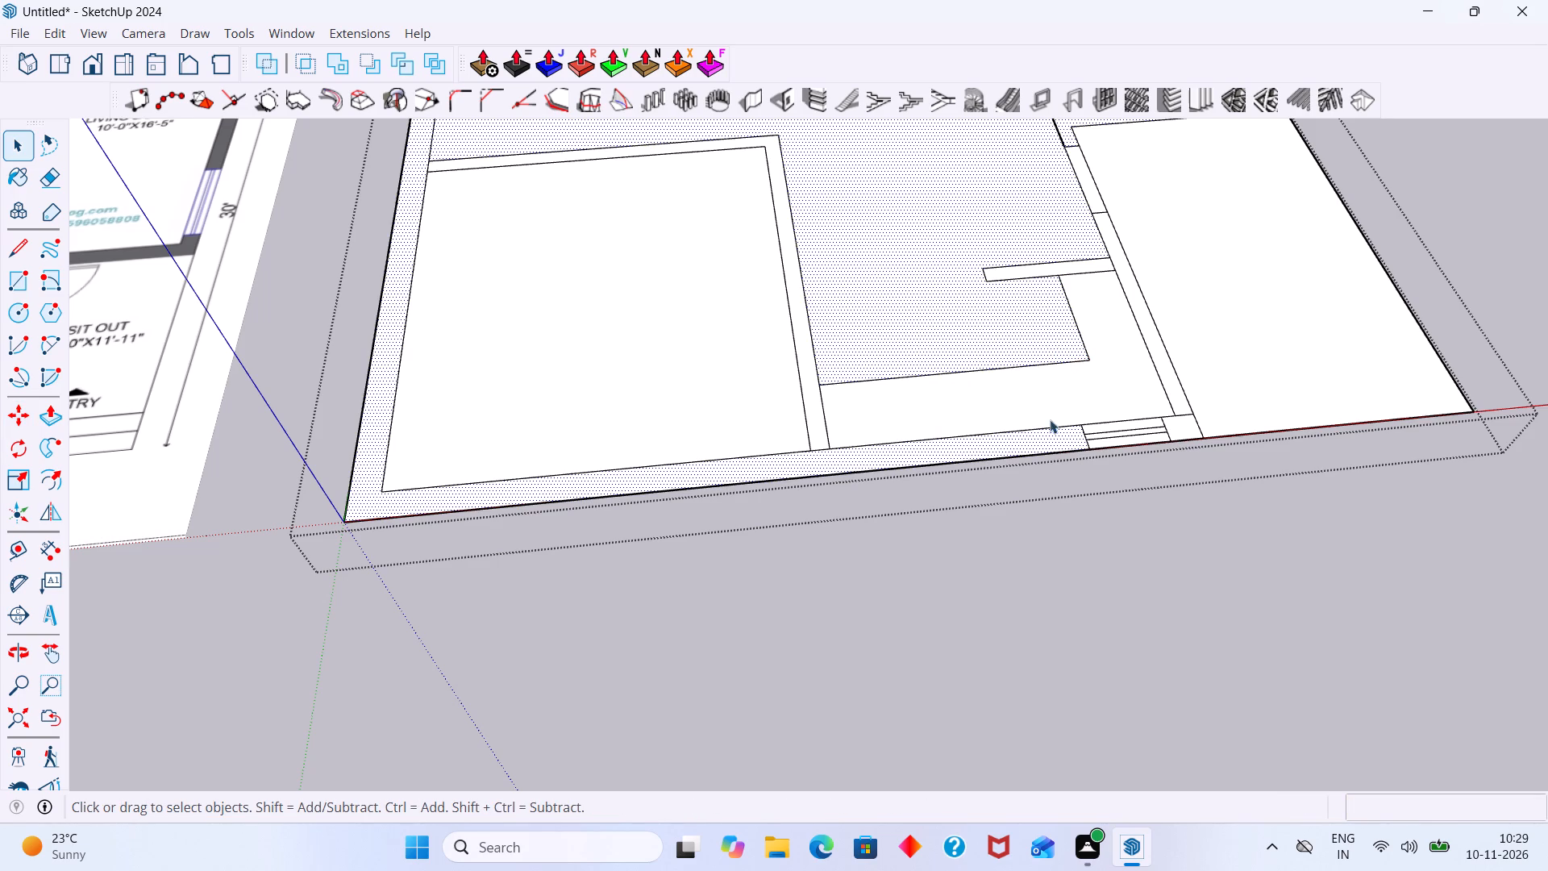
pyautogui.click(1092, 539)
pyautogui.click(1014, 364)
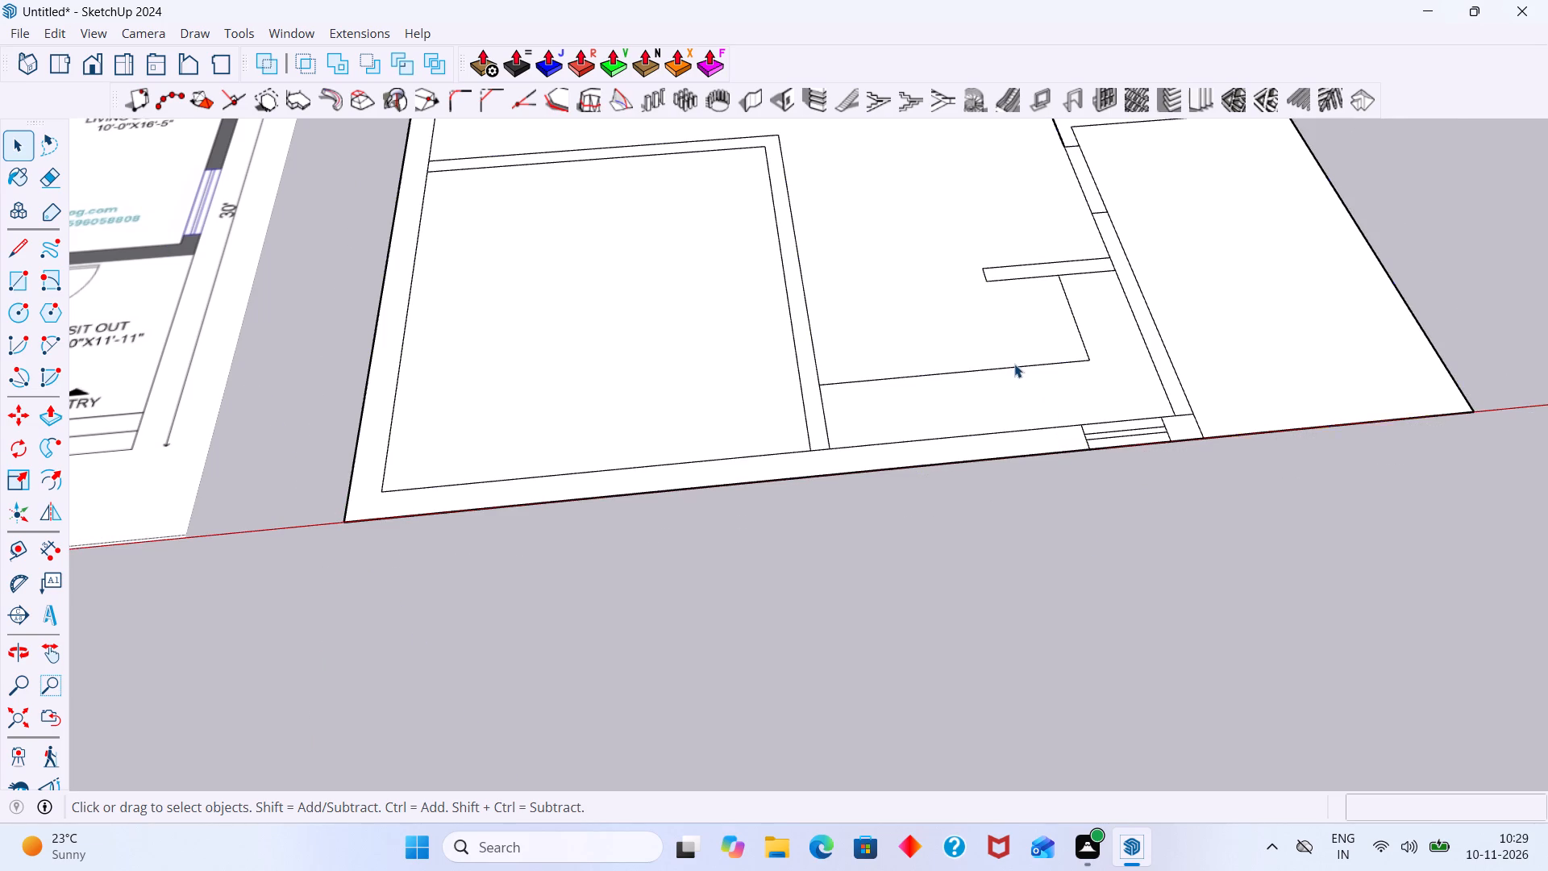
pyautogui.doubleClick(1030, 366)
pyautogui.click(1022, 366)
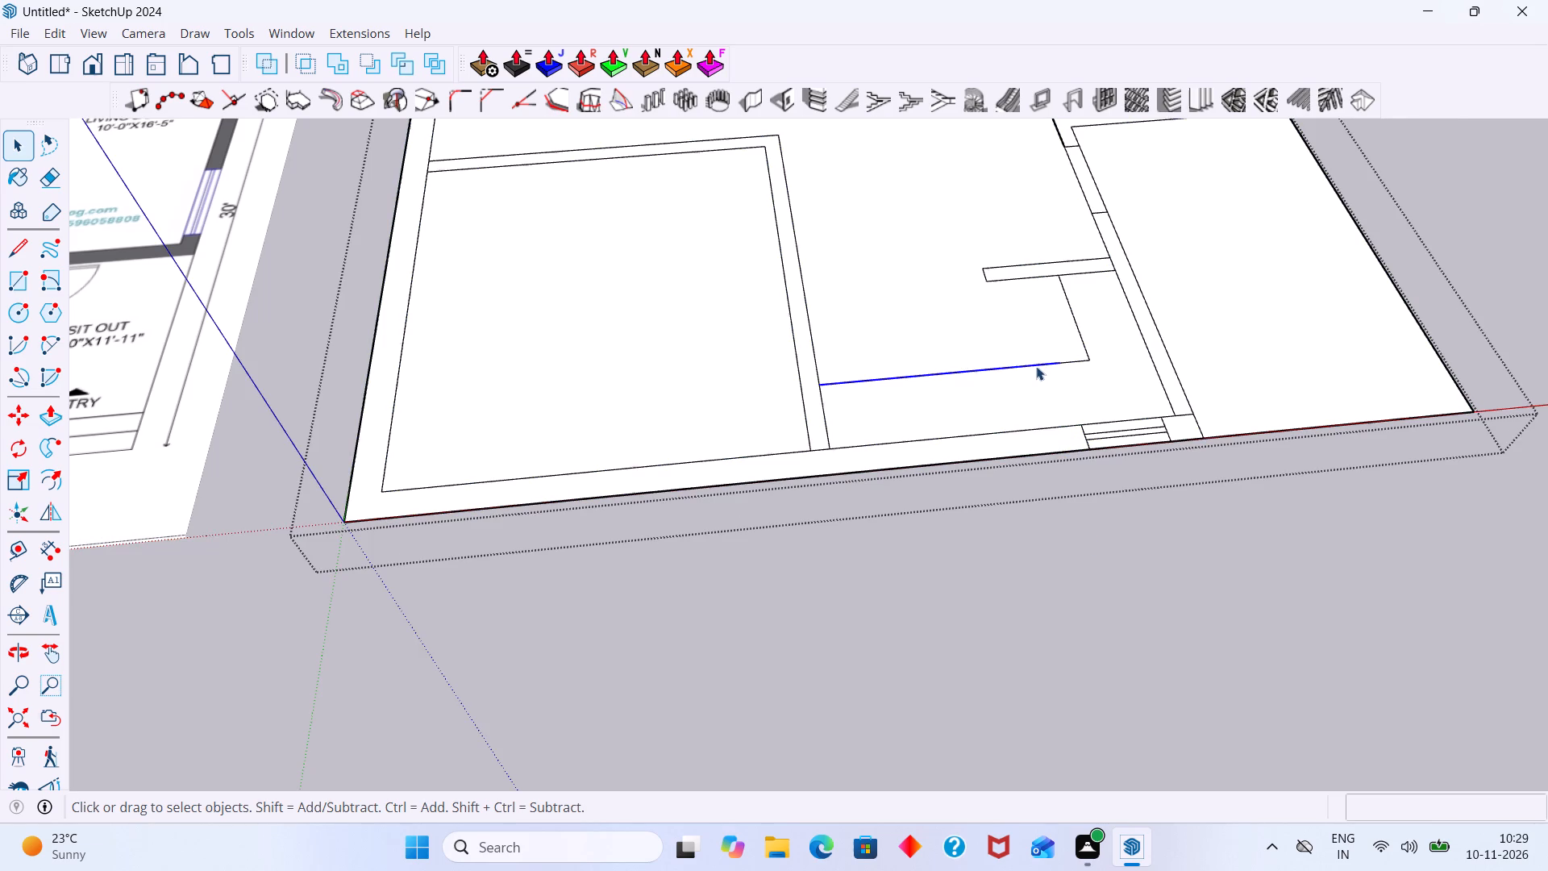
pyautogui.keyDown('shift'); pyautogui.click(1068, 361); pyautogui.keyUp('shift')
pyautogui.rightClick(1068, 361)
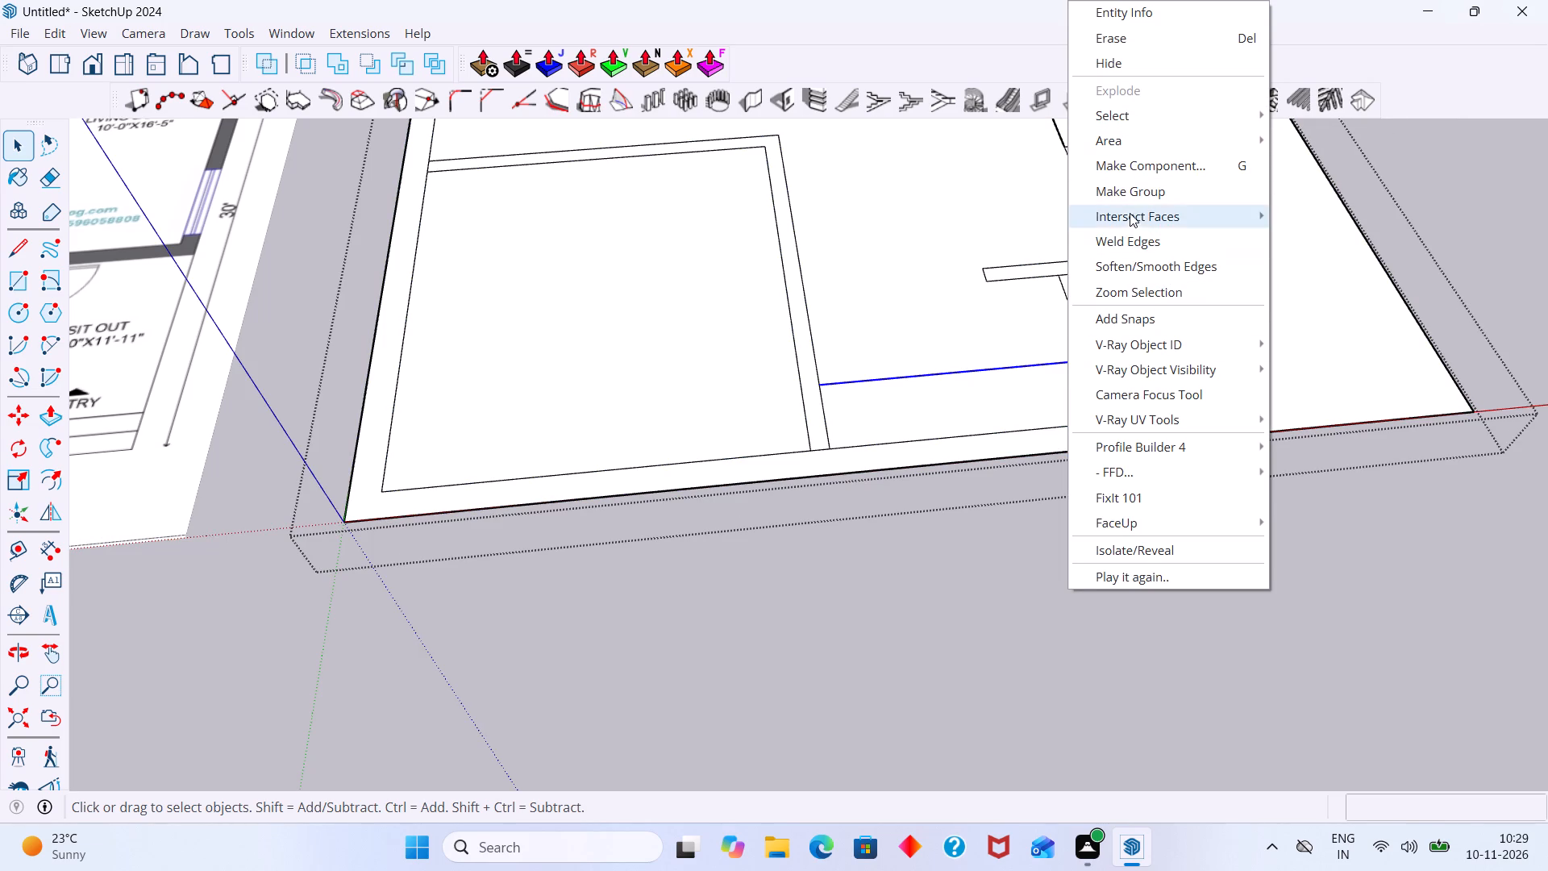
pyautogui.click(1140, 246)
pyautogui.click(1217, 536)
# Move the welded long counter edge 5" toward the kitchen window wall.
pyautogui.click(1042, 361)
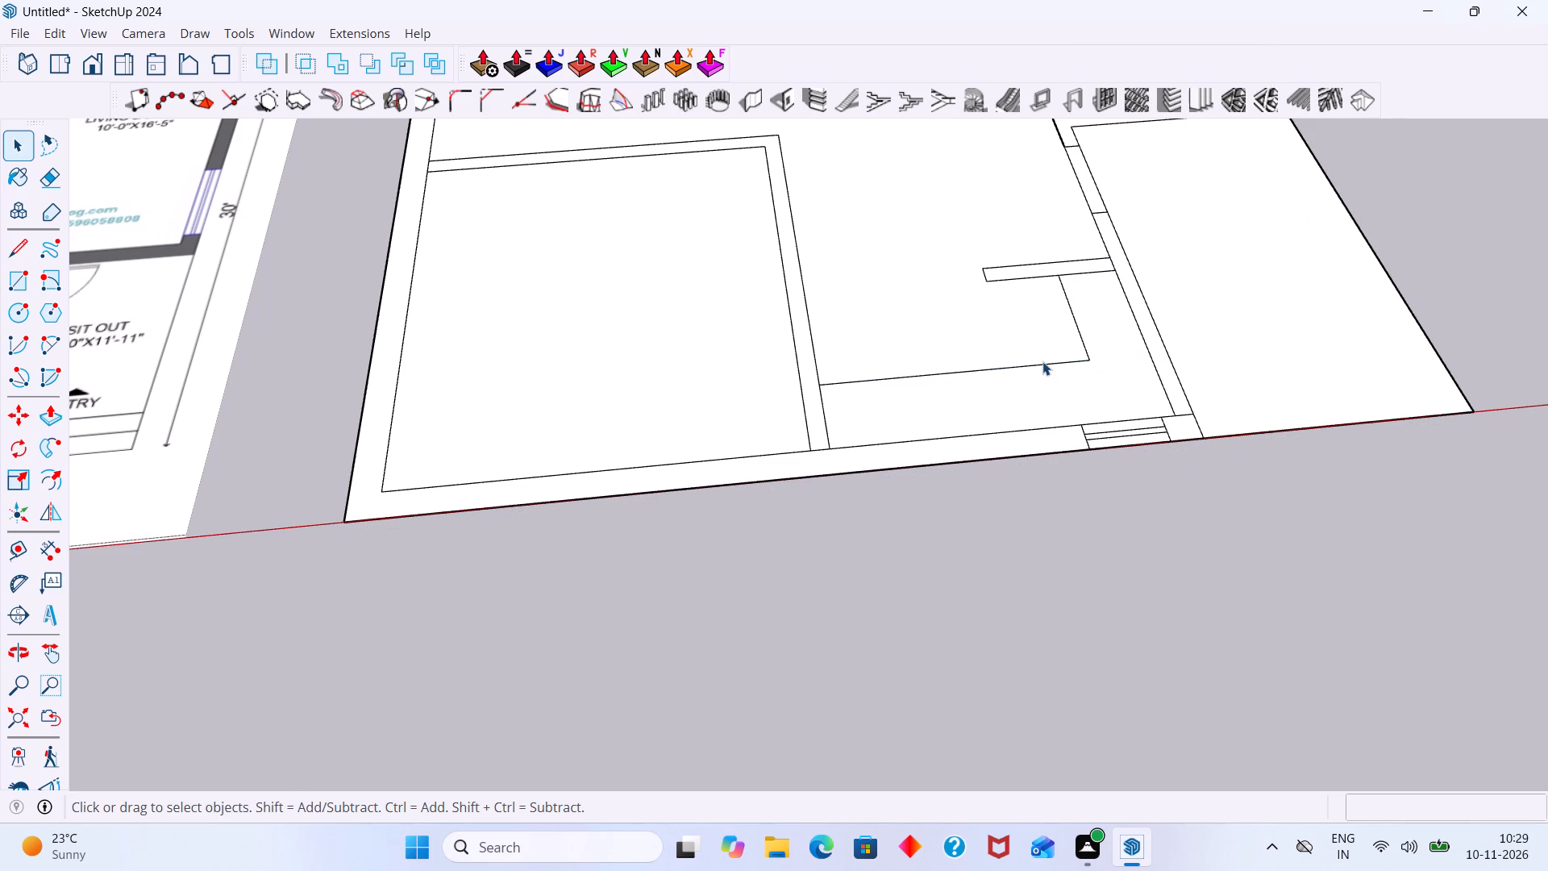
pyautogui.doubleClick(1042, 361)
pyautogui.click(1043, 365)
pyautogui.click(1043, 364)
pyautogui.click(1043, 360)
pyautogui.doubleClick(1045, 367)
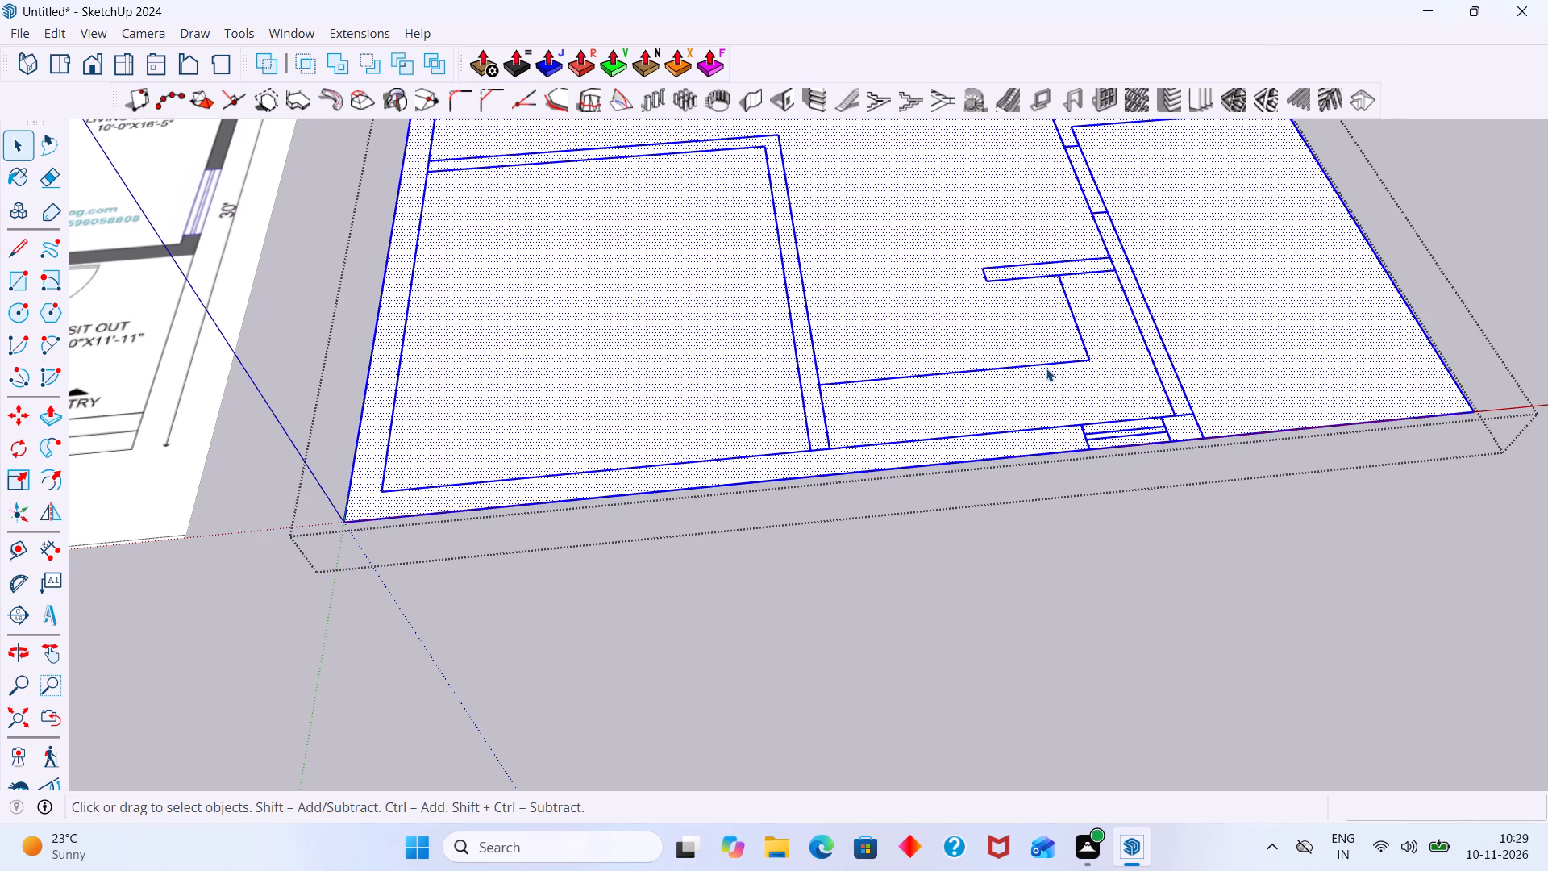
pyautogui.click(1045, 363)
pyautogui.press('m')
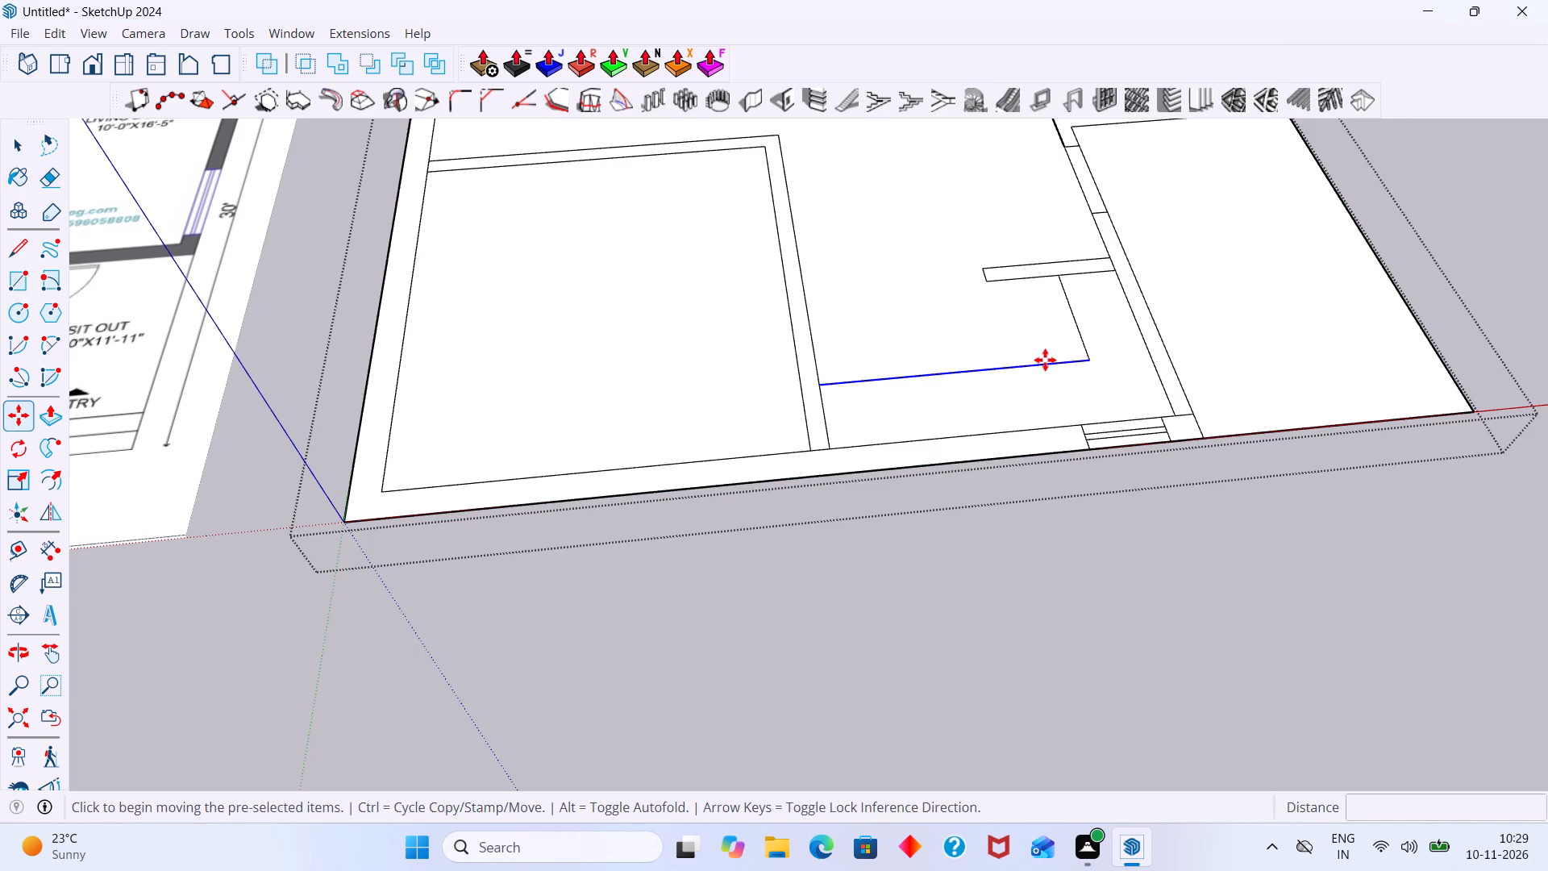
pyautogui.click(1045, 360)
pyautogui.click(1047, 368)
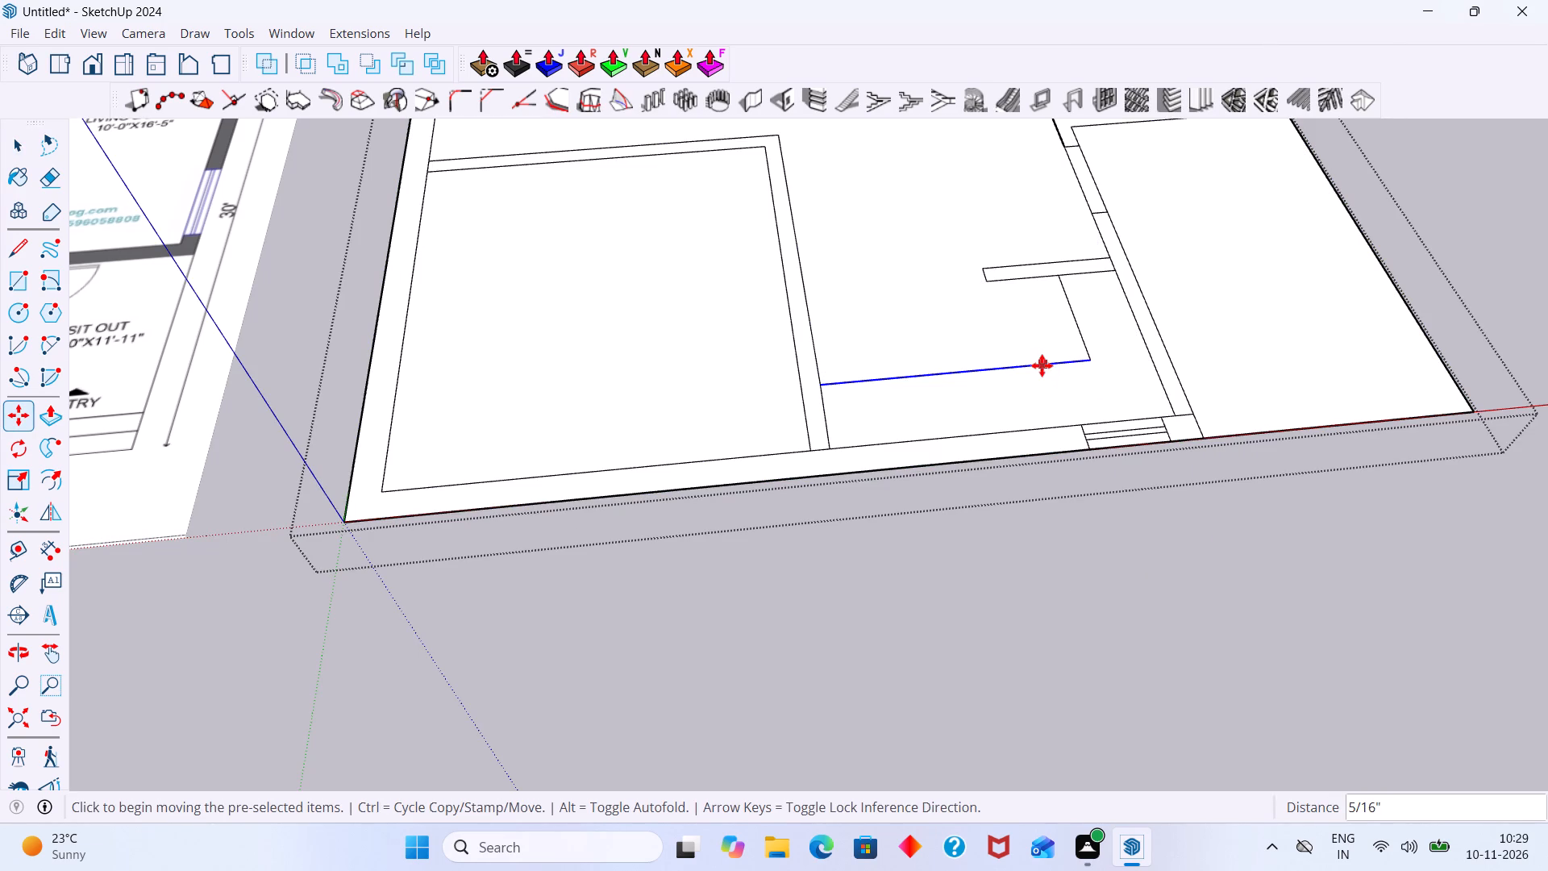
pyautogui.click(1042, 365)
pyautogui.click(1047, 383)
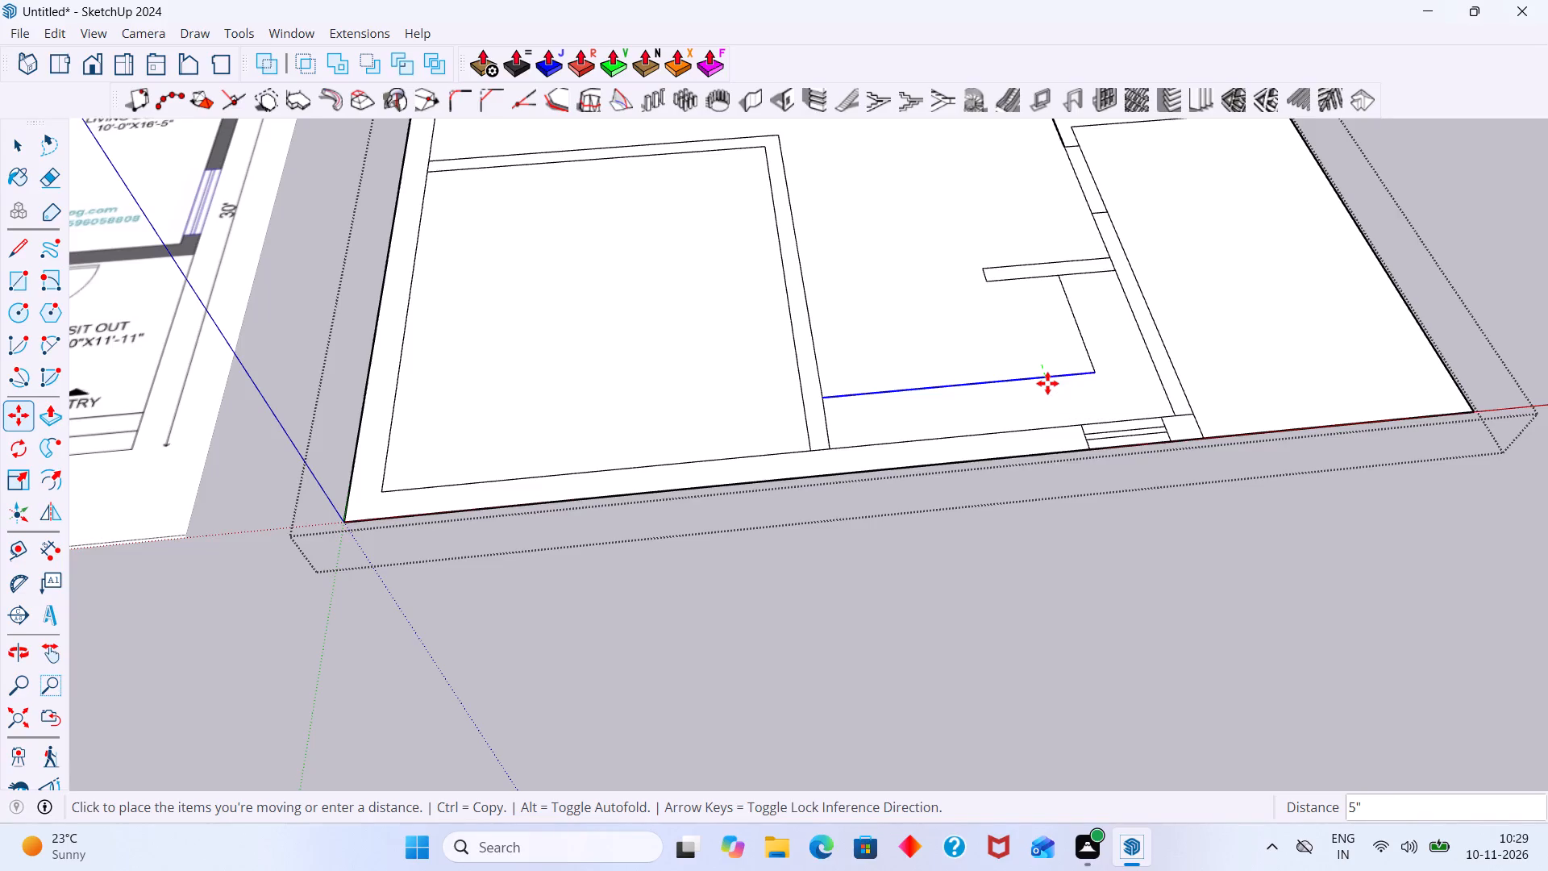
pyautogui.press('space')
pyautogui.click(1150, 559)
pyautogui.scroll(-9, 1119, 519)
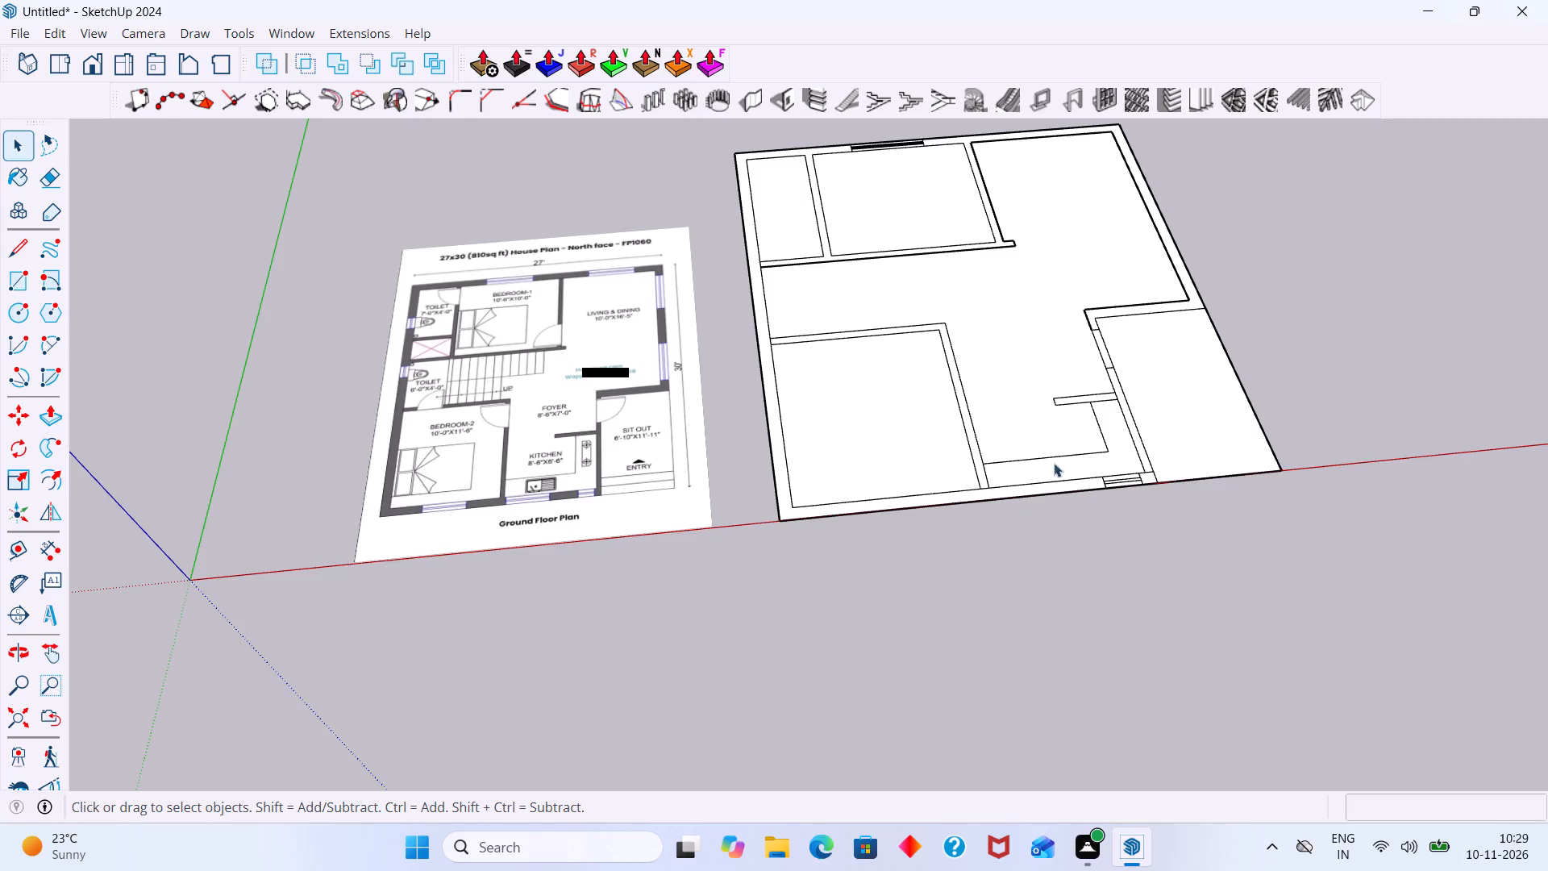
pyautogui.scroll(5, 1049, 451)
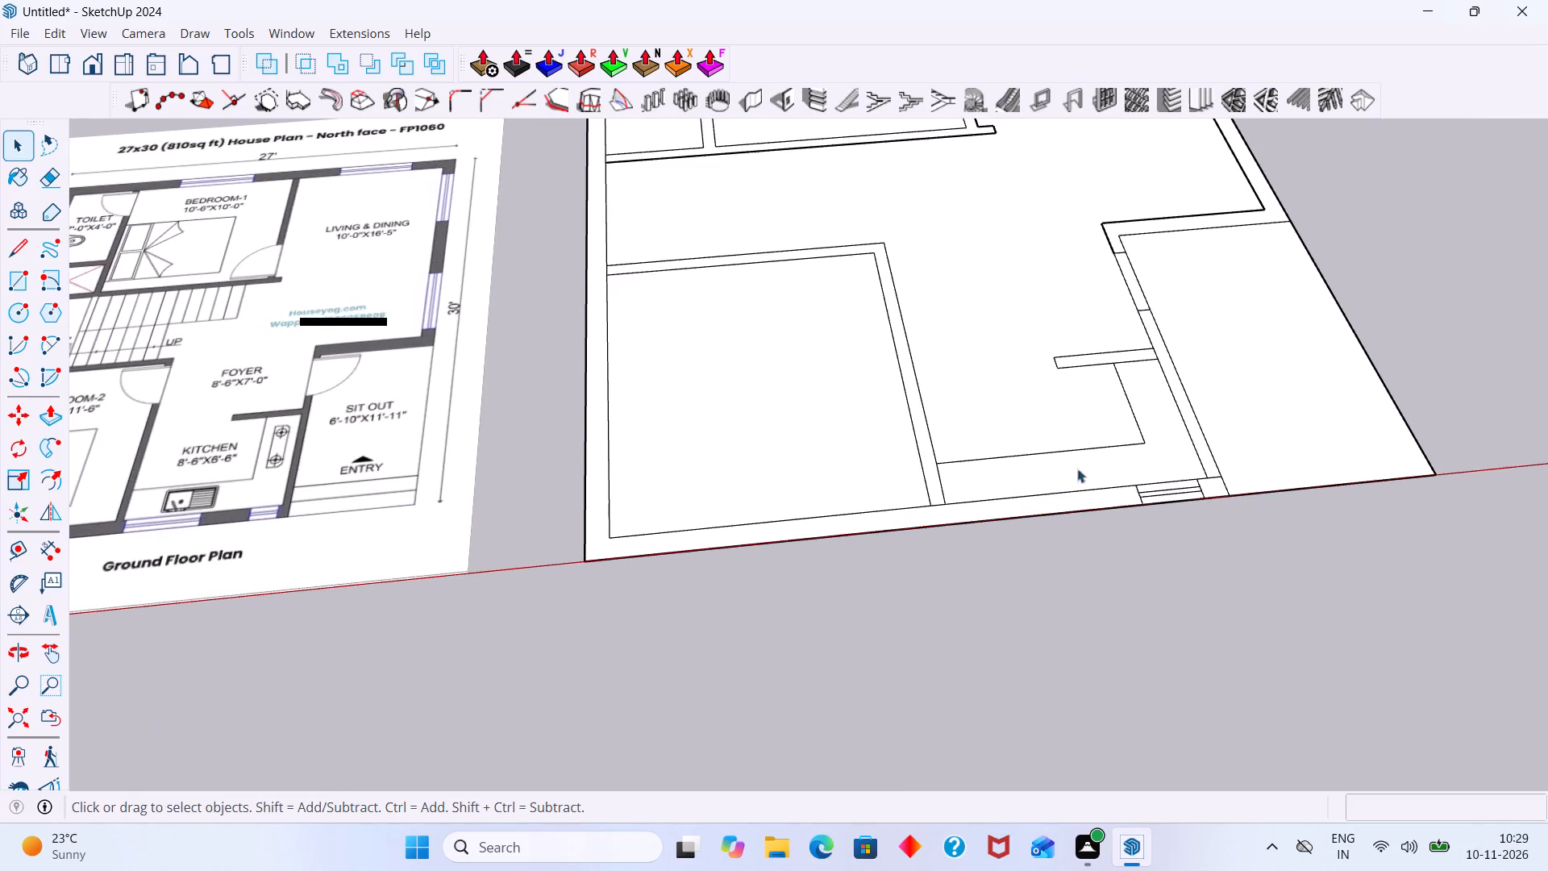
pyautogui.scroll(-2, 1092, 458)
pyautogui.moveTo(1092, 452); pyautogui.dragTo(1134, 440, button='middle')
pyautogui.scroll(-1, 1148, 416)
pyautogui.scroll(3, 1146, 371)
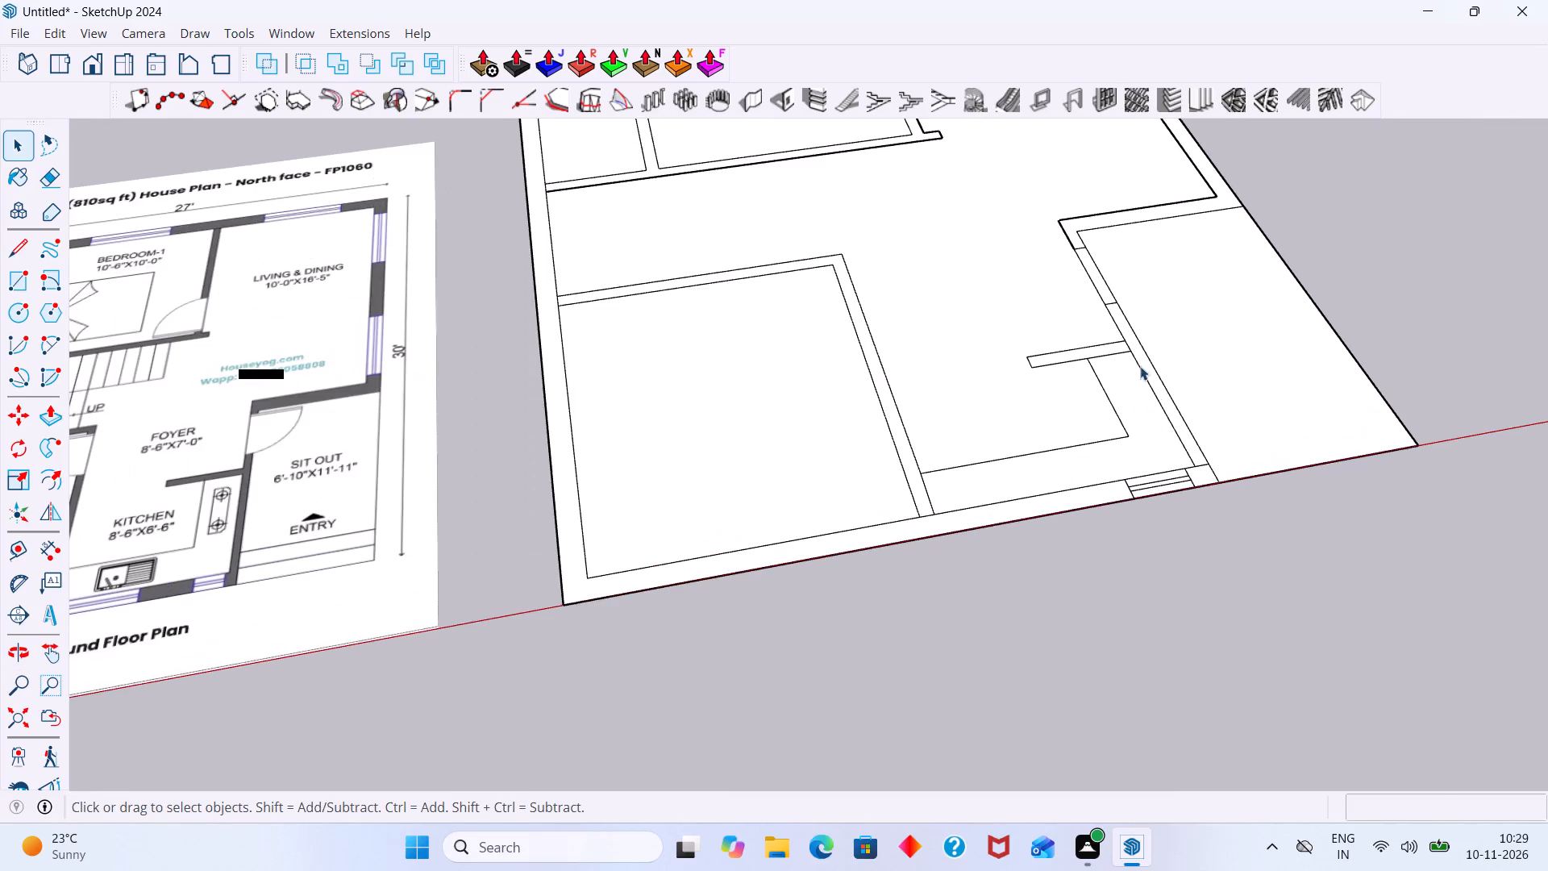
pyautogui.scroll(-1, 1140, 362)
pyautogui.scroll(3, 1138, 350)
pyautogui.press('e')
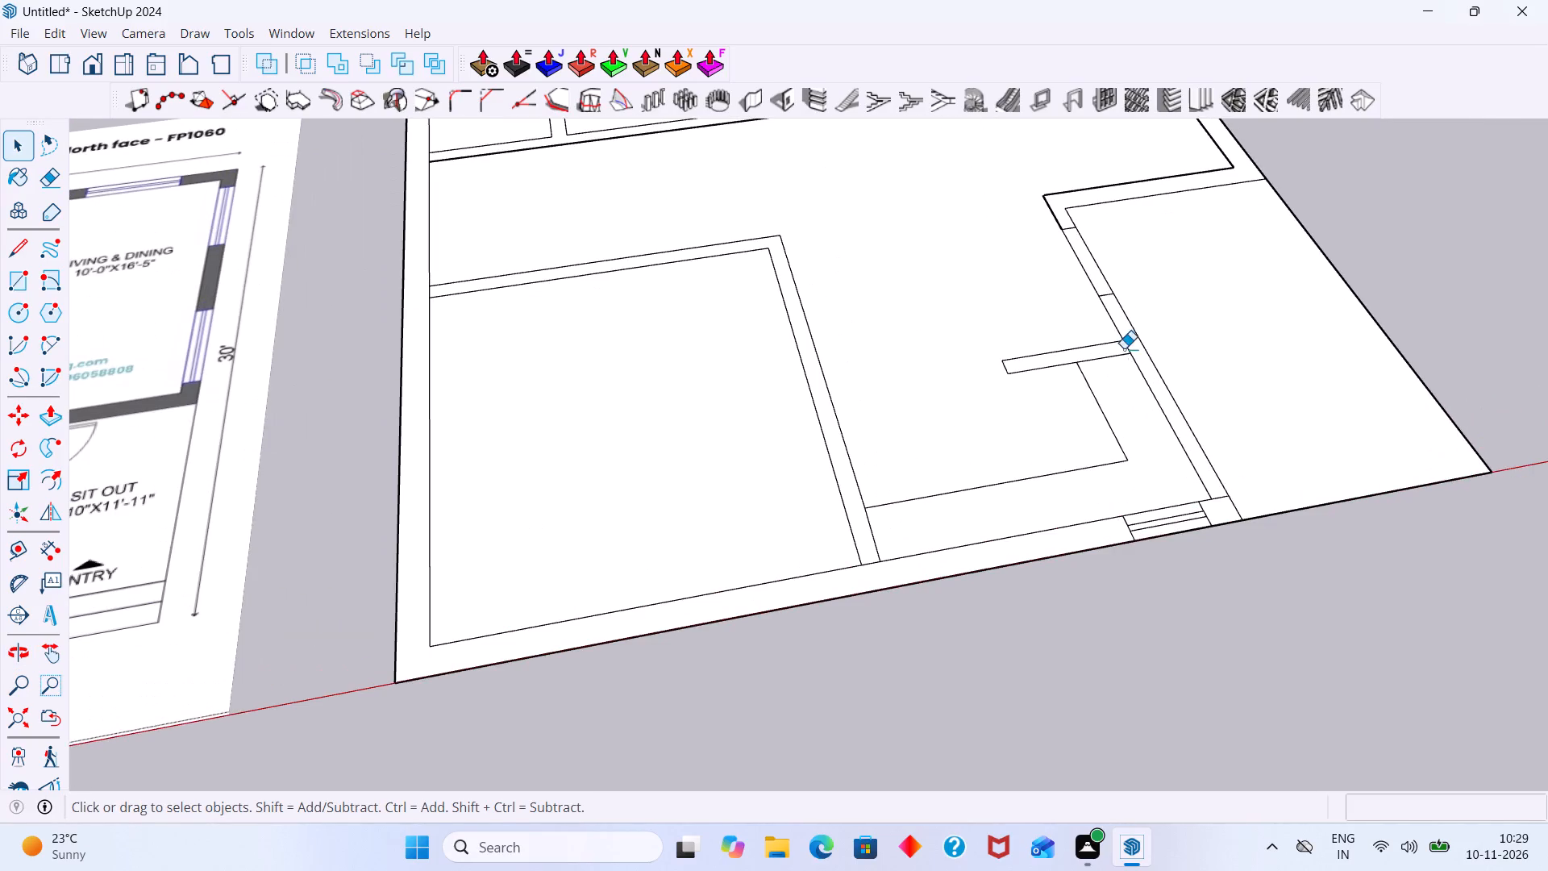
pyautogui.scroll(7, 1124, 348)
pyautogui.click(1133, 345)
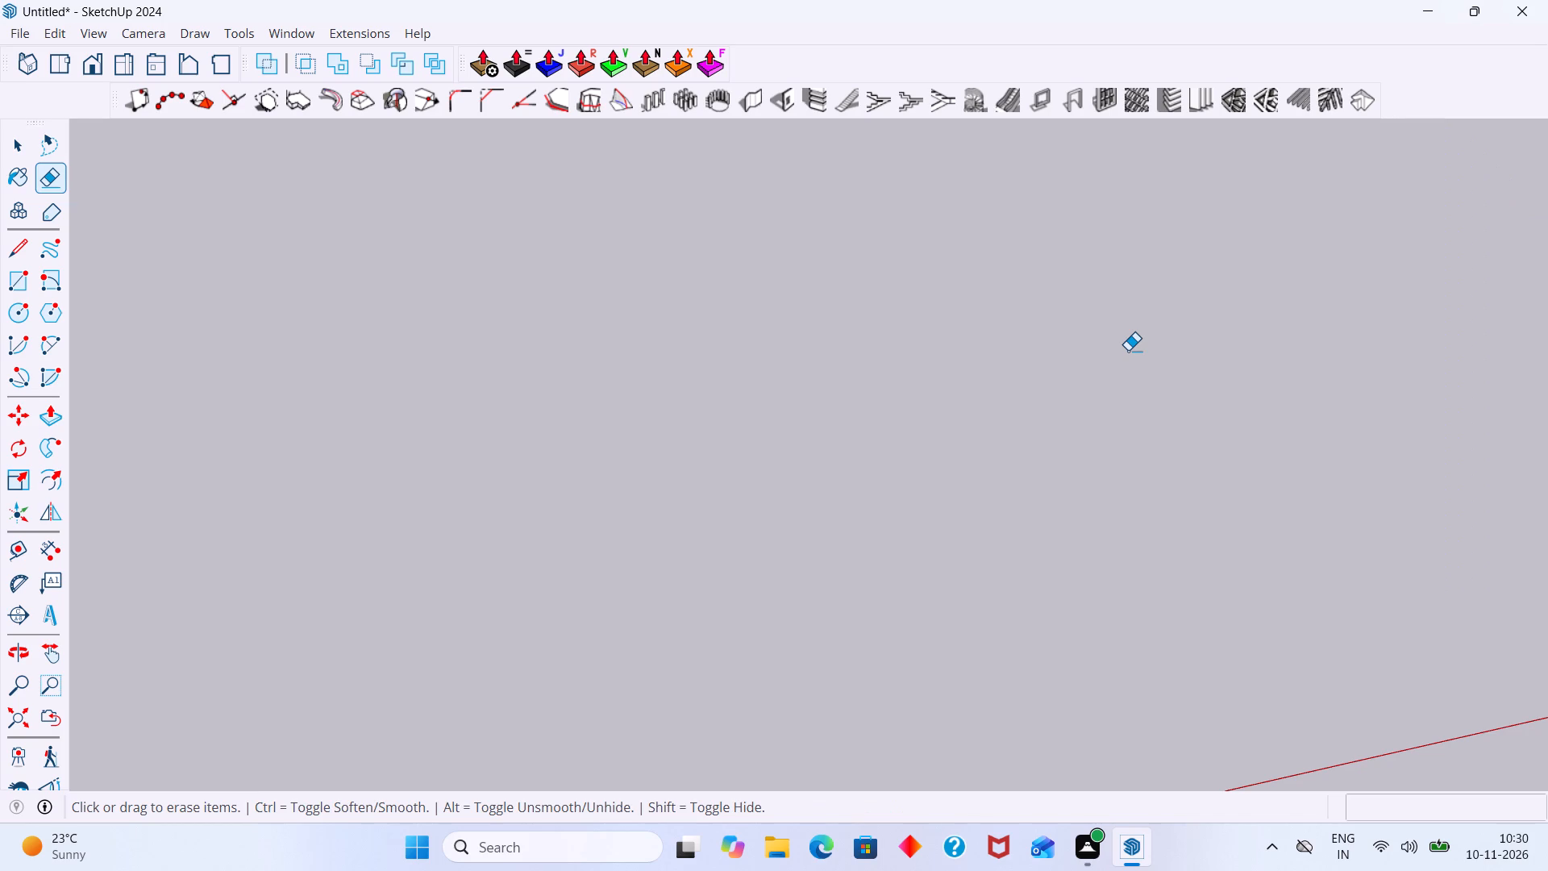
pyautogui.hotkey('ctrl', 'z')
# Inside the plan group, erase the short wall edge between the partition's two lines where it joins the sit-out wall.
pyautogui.press('space')
pyautogui.tripleClick(1127, 381)
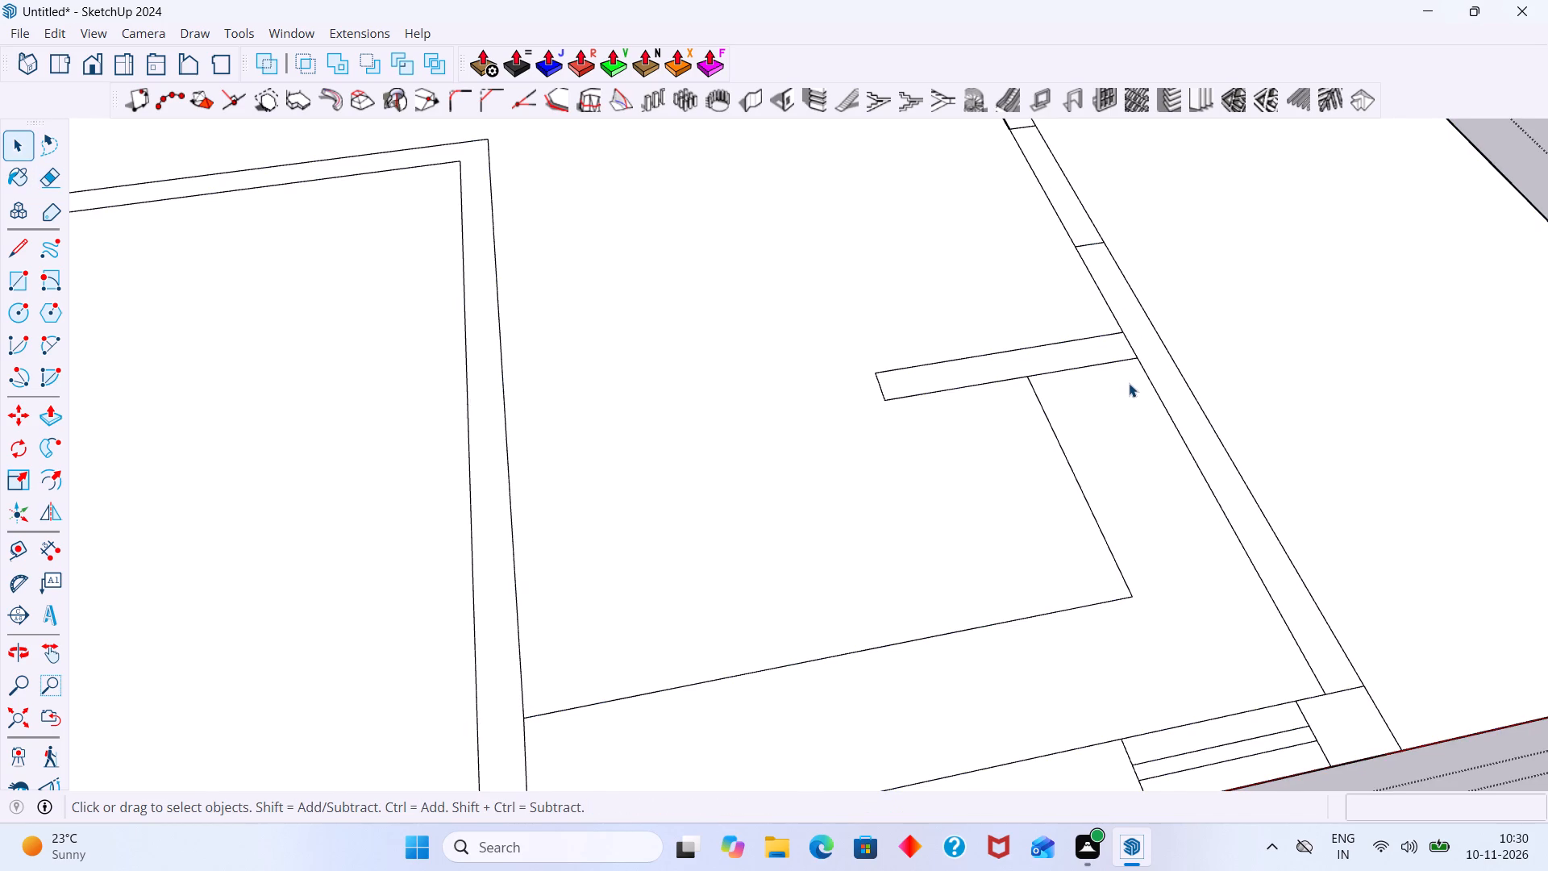
pyautogui.click(1129, 383)
pyautogui.click(1126, 340)
pyautogui.press('e')
pyautogui.moveTo(1135, 341); pyautogui.dragTo(1119, 360)
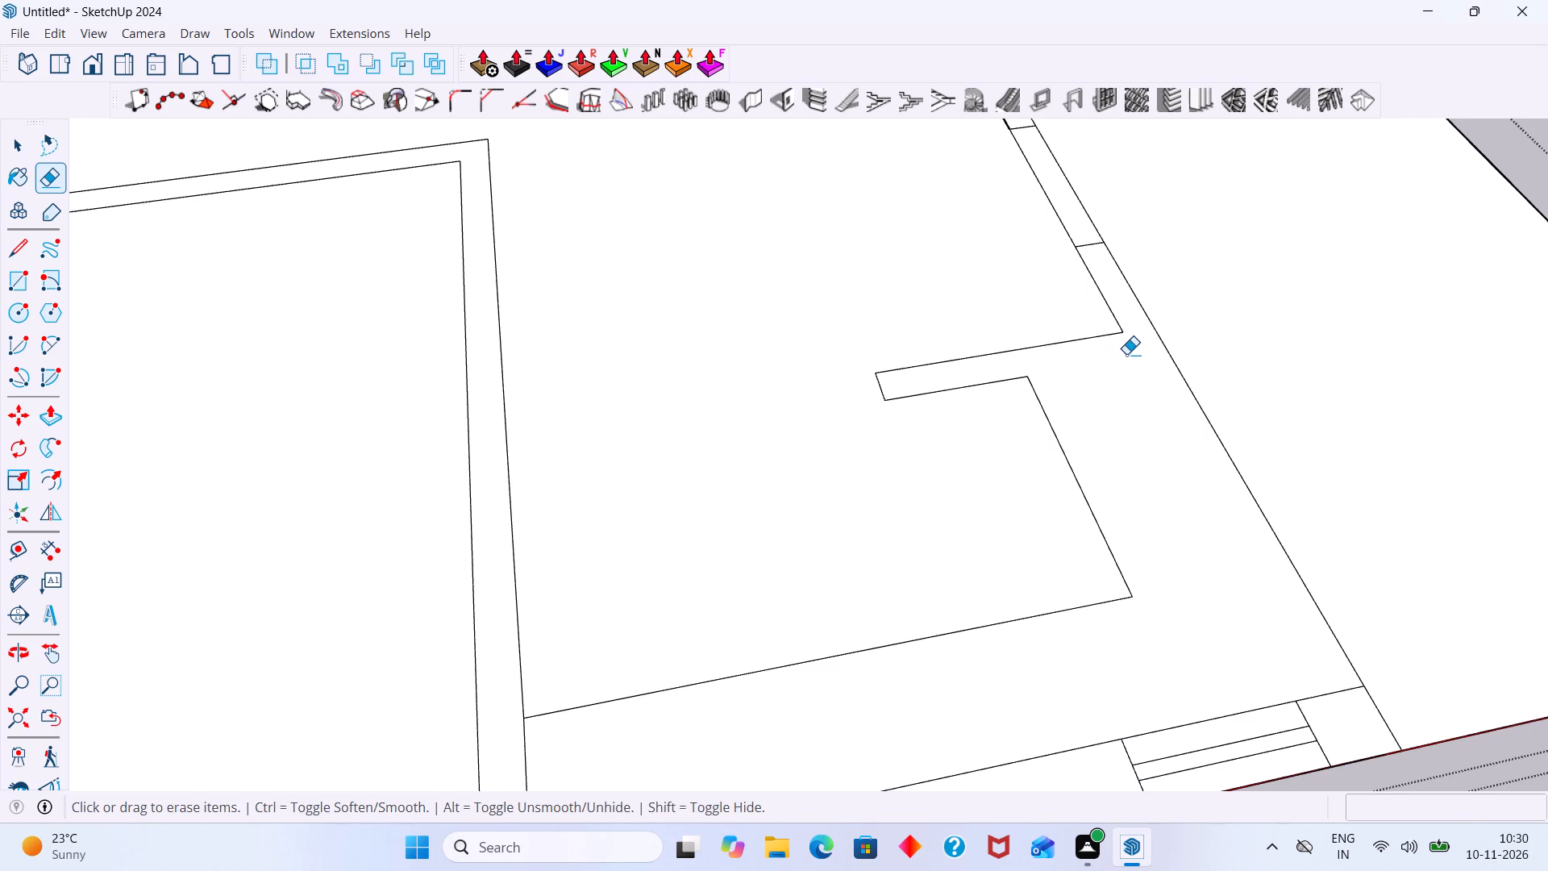
pyautogui.hotkey('ctrl', 'z')
pyautogui.moveTo(1144, 341); pyautogui.dragTo(1126, 348)
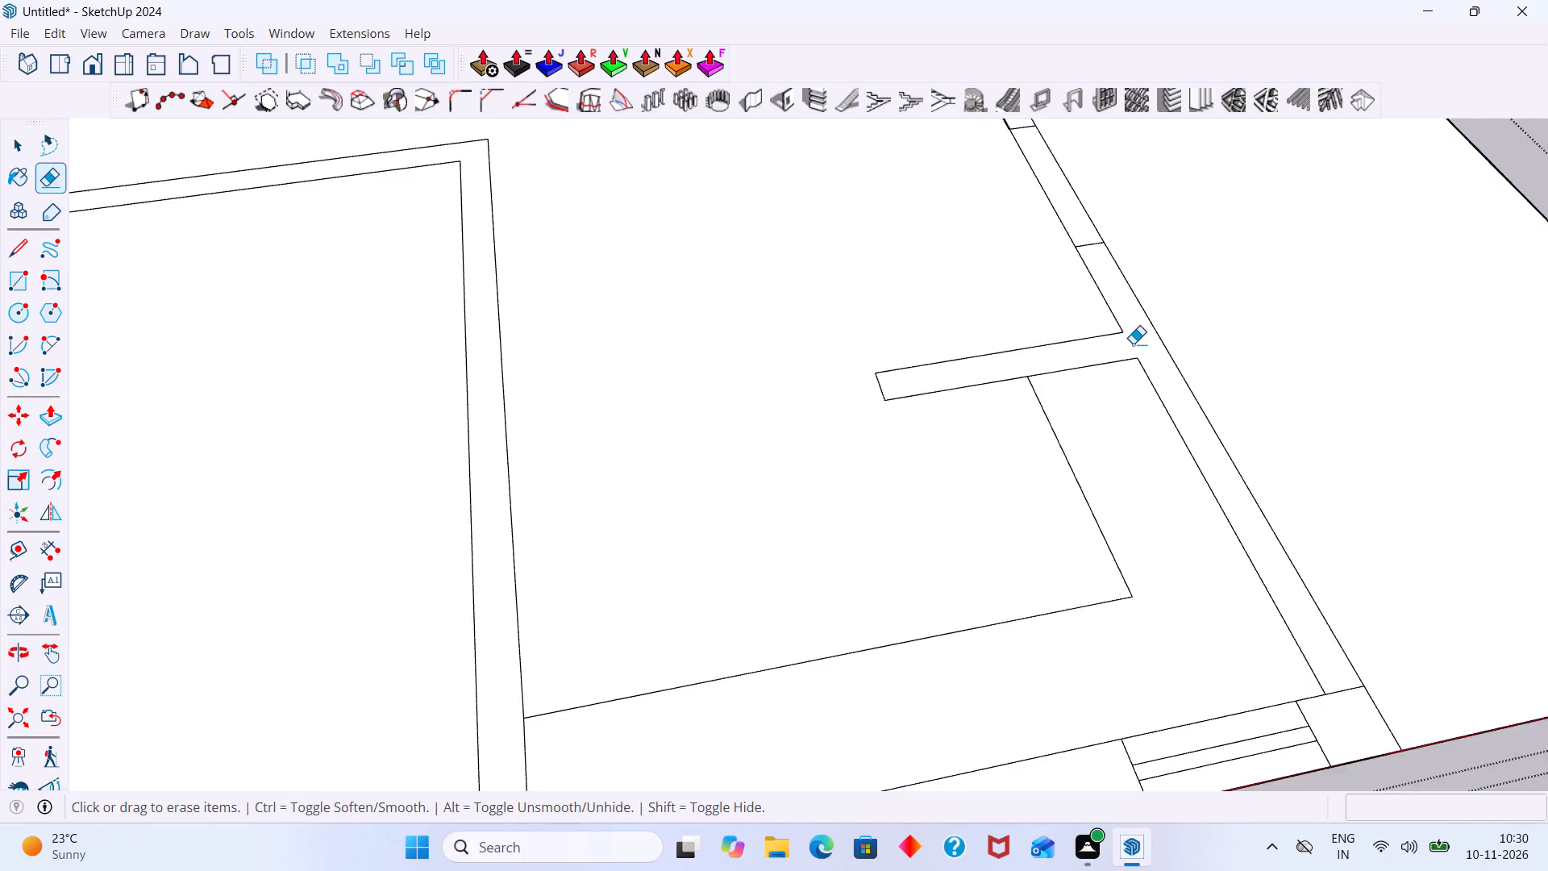
# Compare the drawn kitchen and sit-out walls with the reference floor plan image.
pyautogui.scroll(-11, 1133, 344)
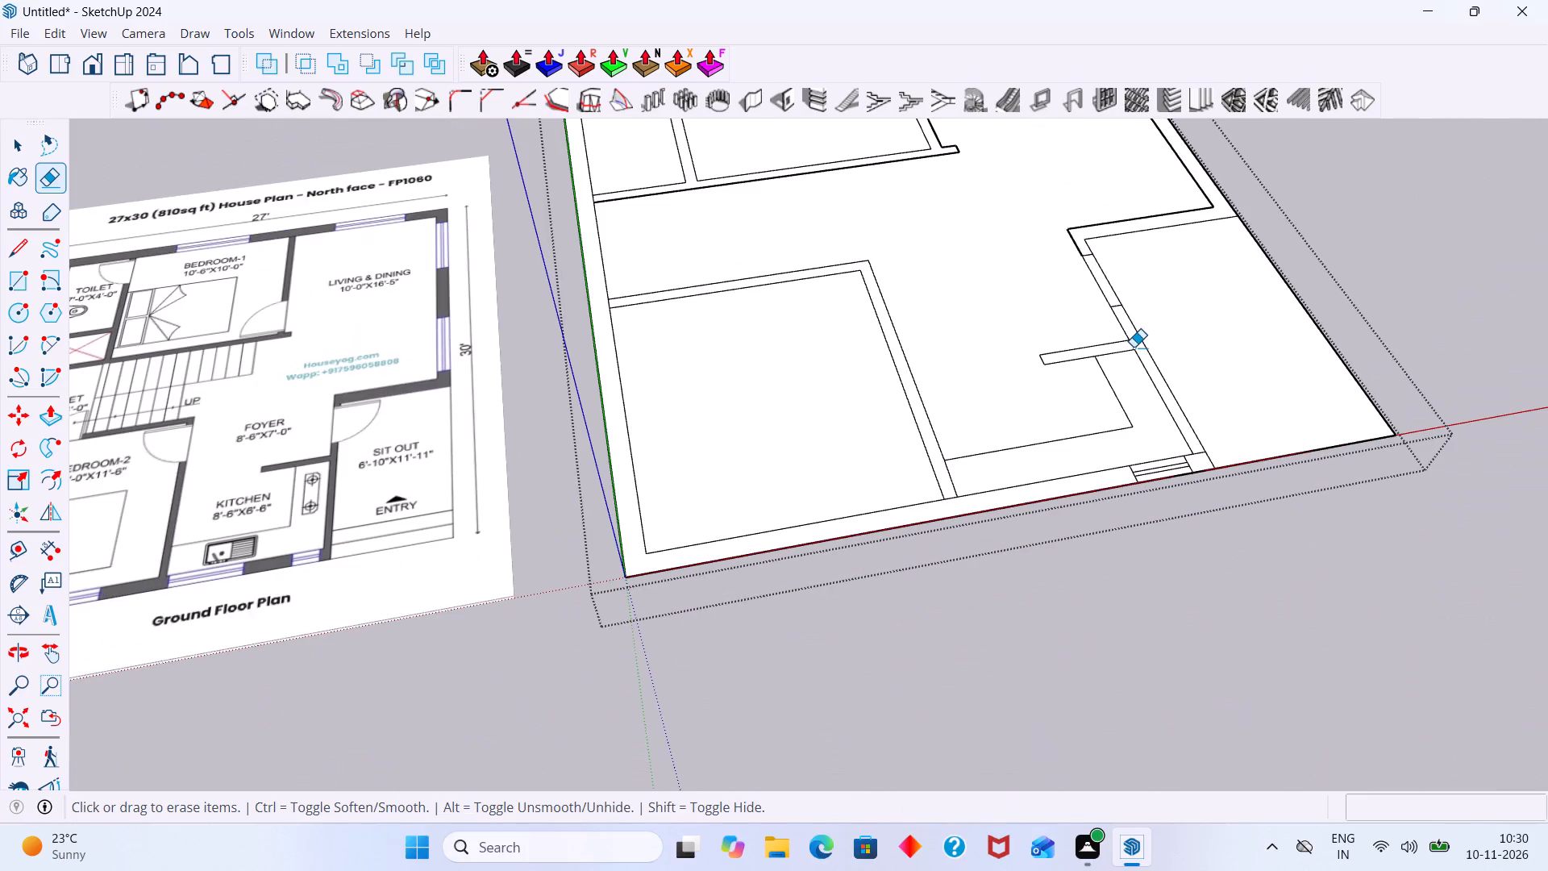
pyautogui.moveTo(1132, 347); pyautogui.dragTo(1088, 347, button='middle')
pyautogui.scroll(3, 1154, 298)
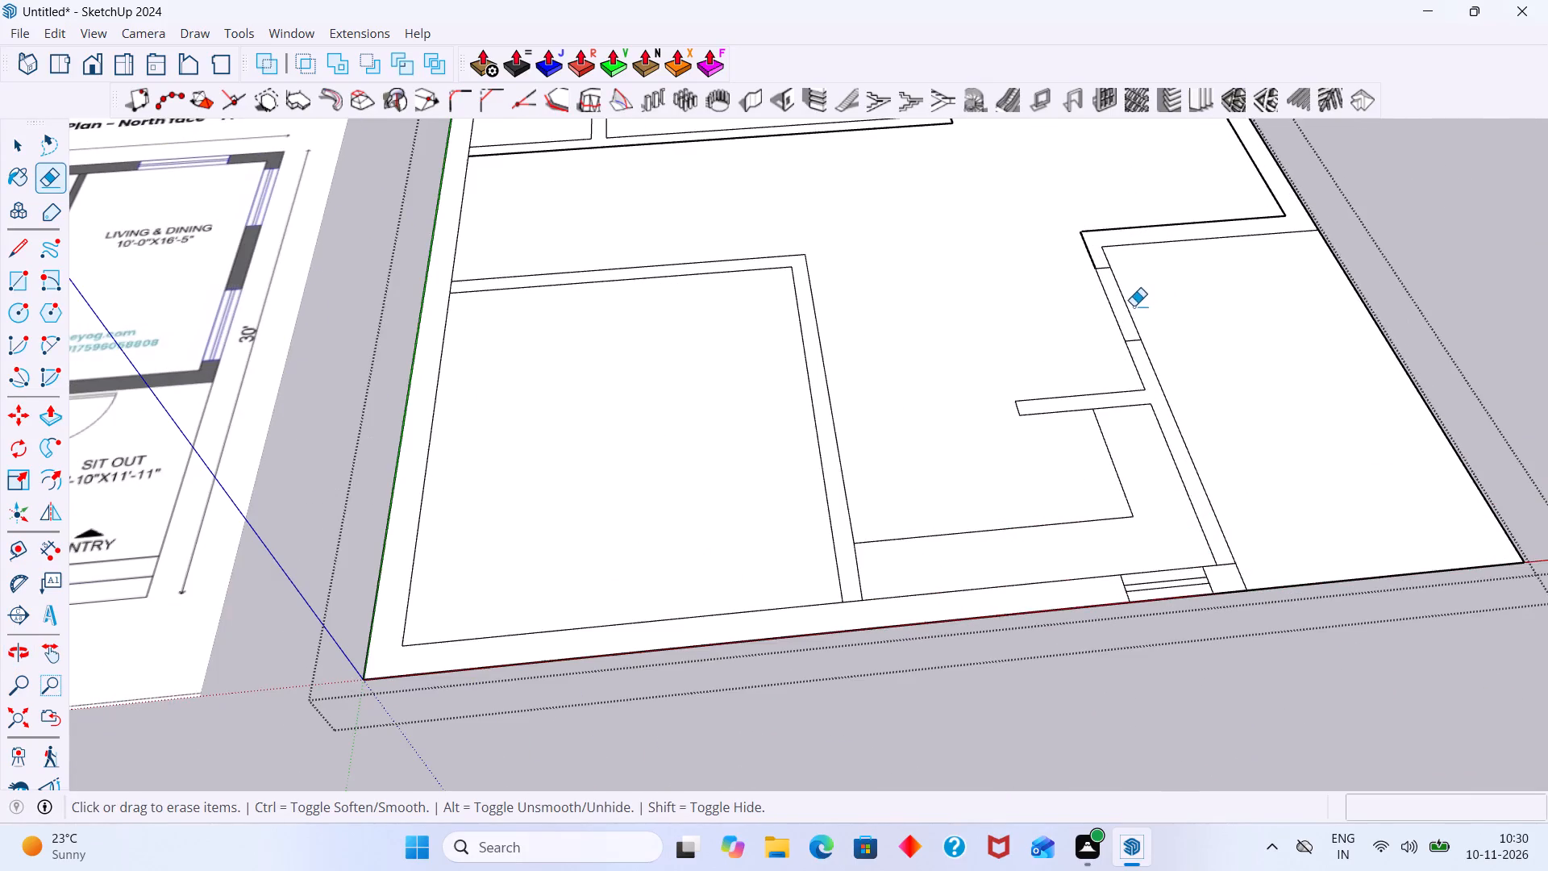
pyautogui.scroll(-8, 1133, 306)
pyautogui.scroll(2, 1212, 285)
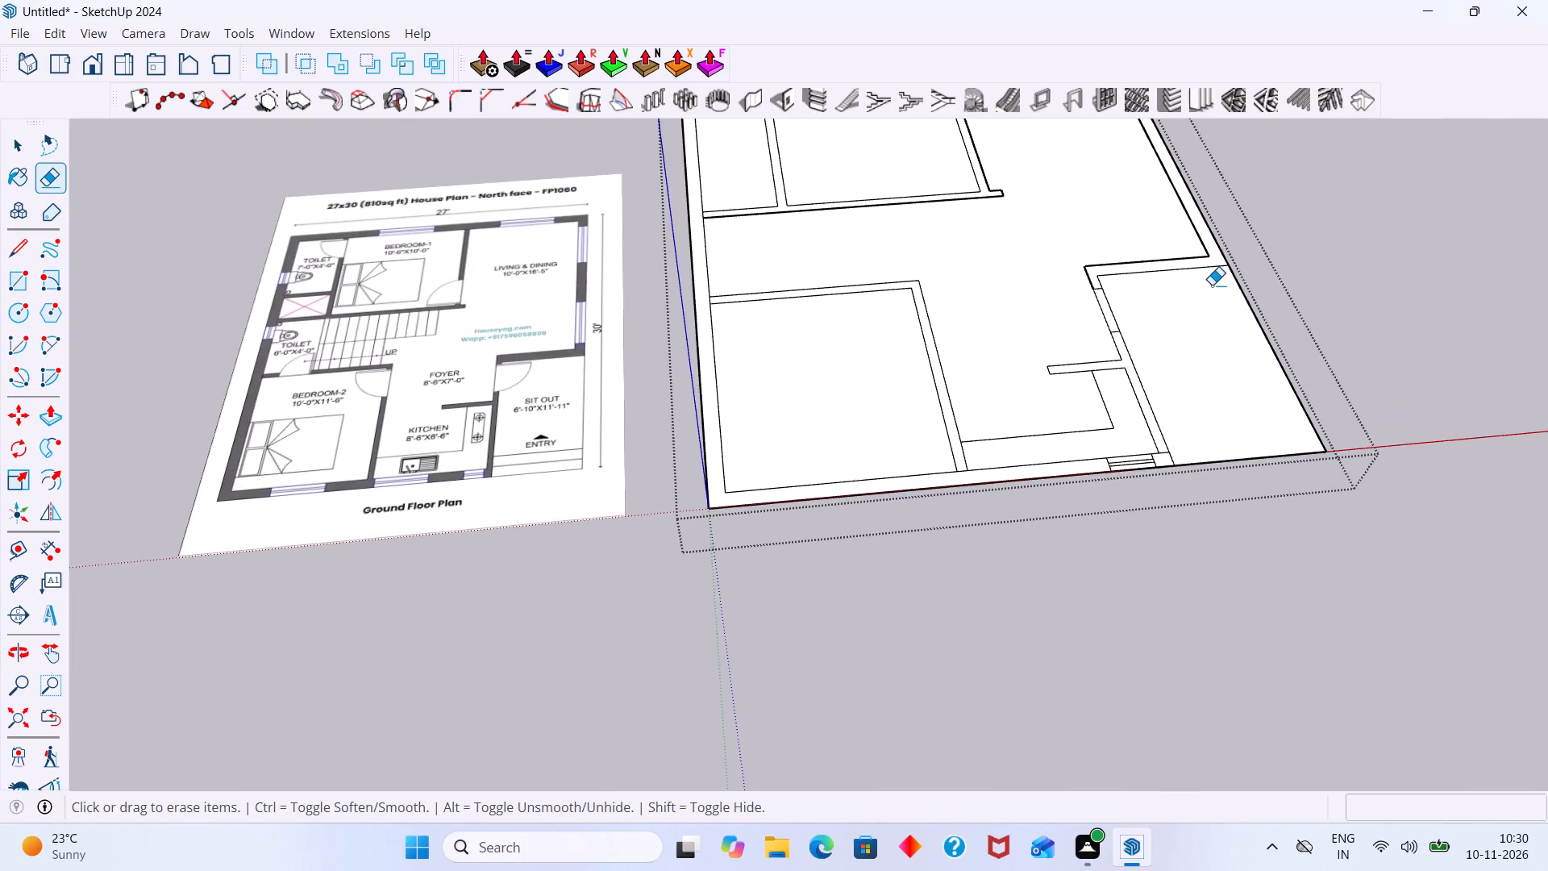
pyautogui.scroll(-2, 1212, 285)
pyautogui.scroll(-1, 1184, 390)
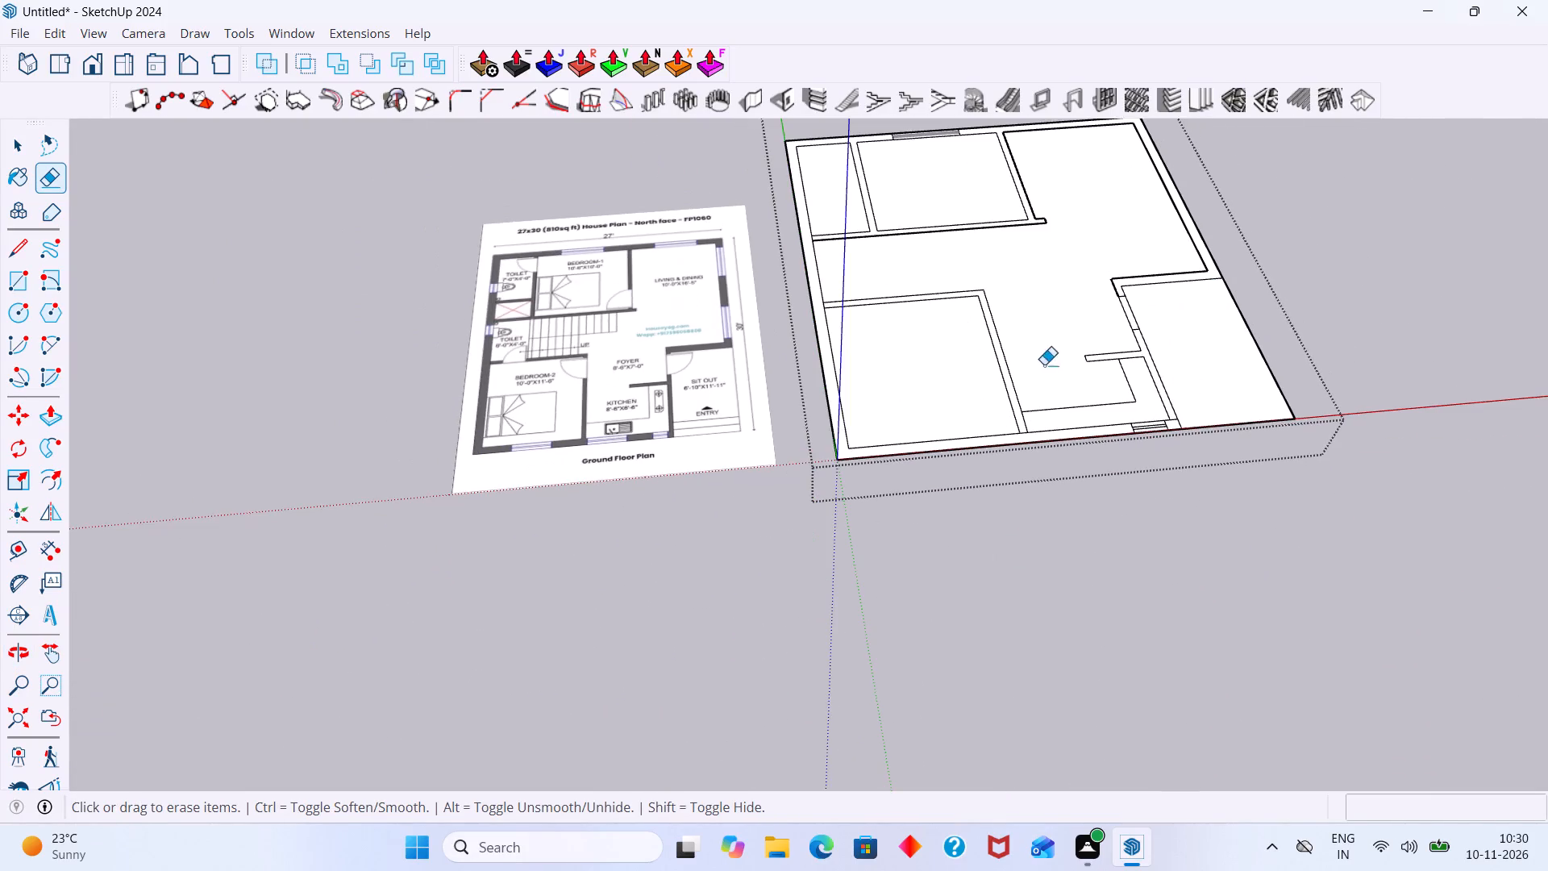
pyautogui.moveTo(1042, 360); pyautogui.dragTo(1090, 348, button='middle')
pyautogui.press('space')
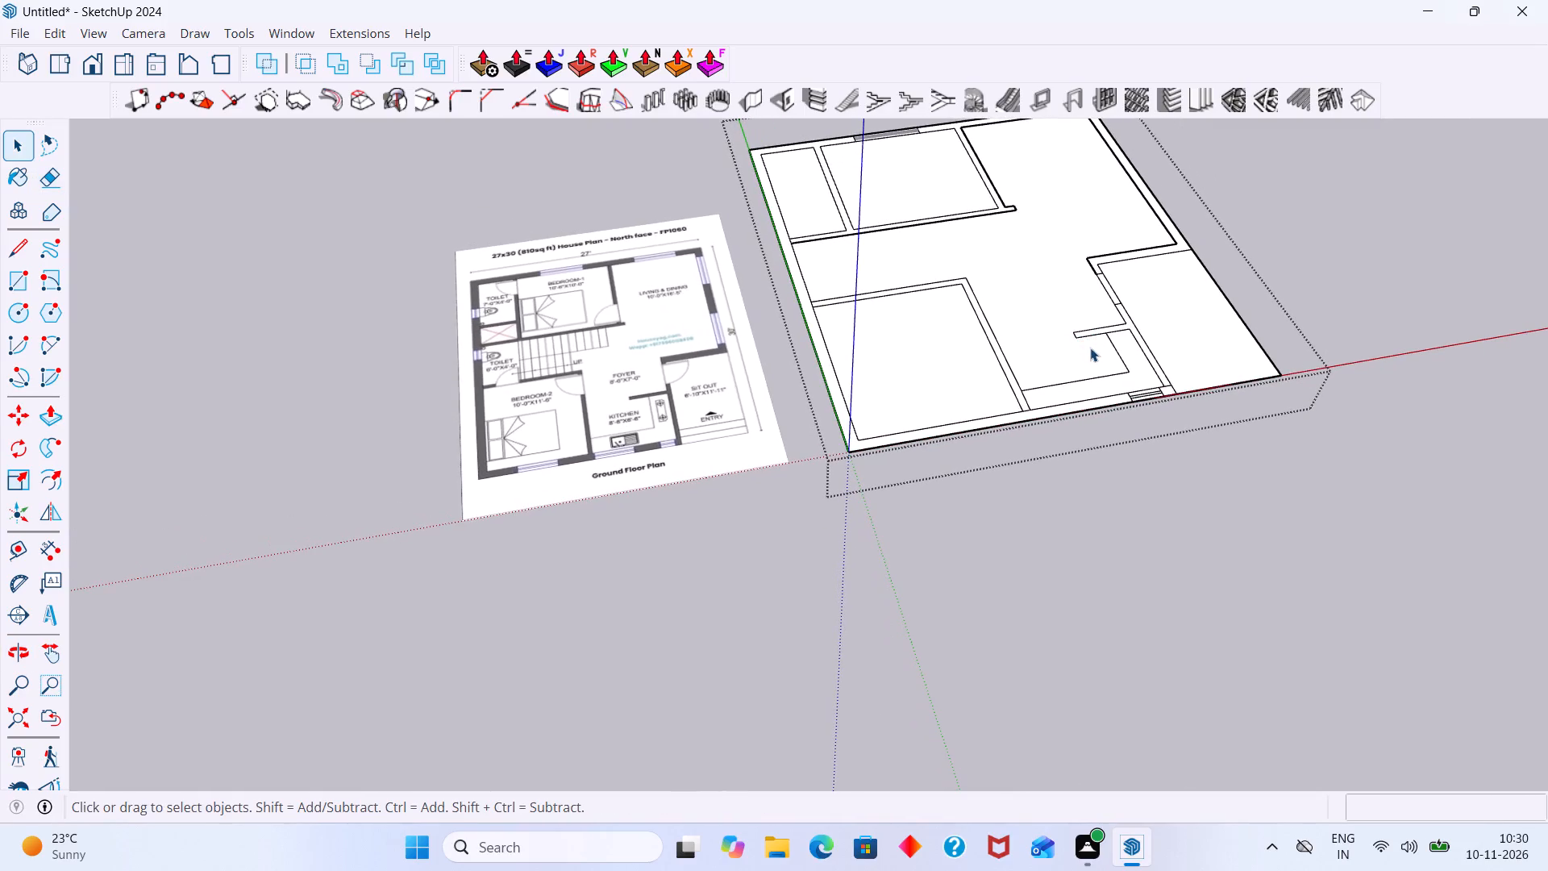
pyautogui.keyDown('shift'); pyautogui.moveTo(1090, 440); pyautogui.dragTo(1137, 552, button='middle'); pyautogui.keyUp('shift')
pyautogui.scroll(3, 1123, 495)
pyautogui.moveTo(1118, 496); pyautogui.dragTo(1097, 493, button='middle')
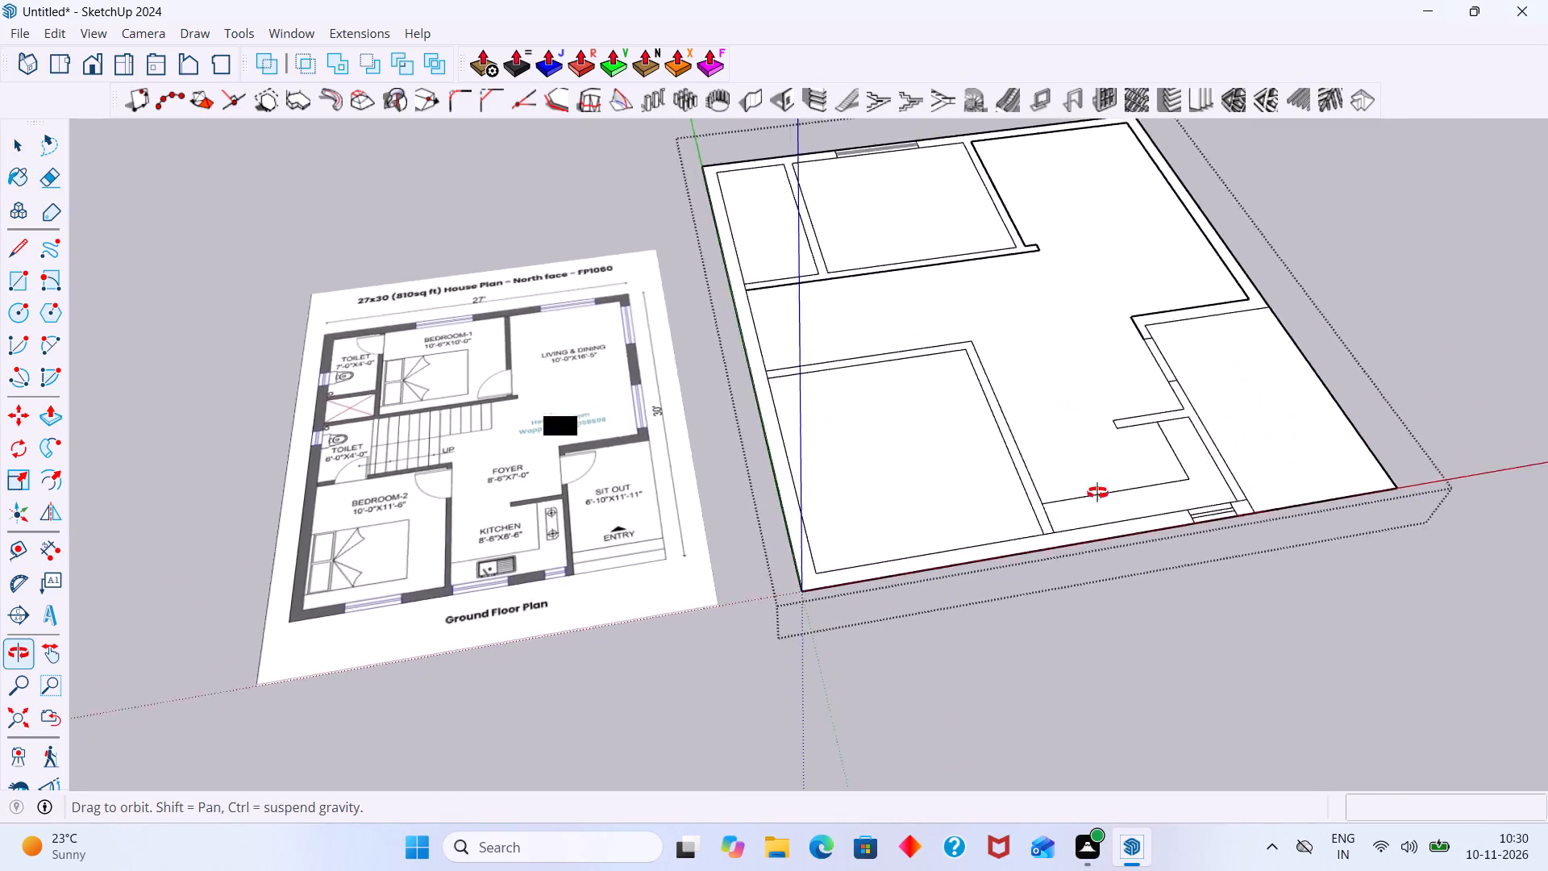
pyautogui.moveTo(1097, 493); pyautogui.dragTo(1055, 492, button='middle')
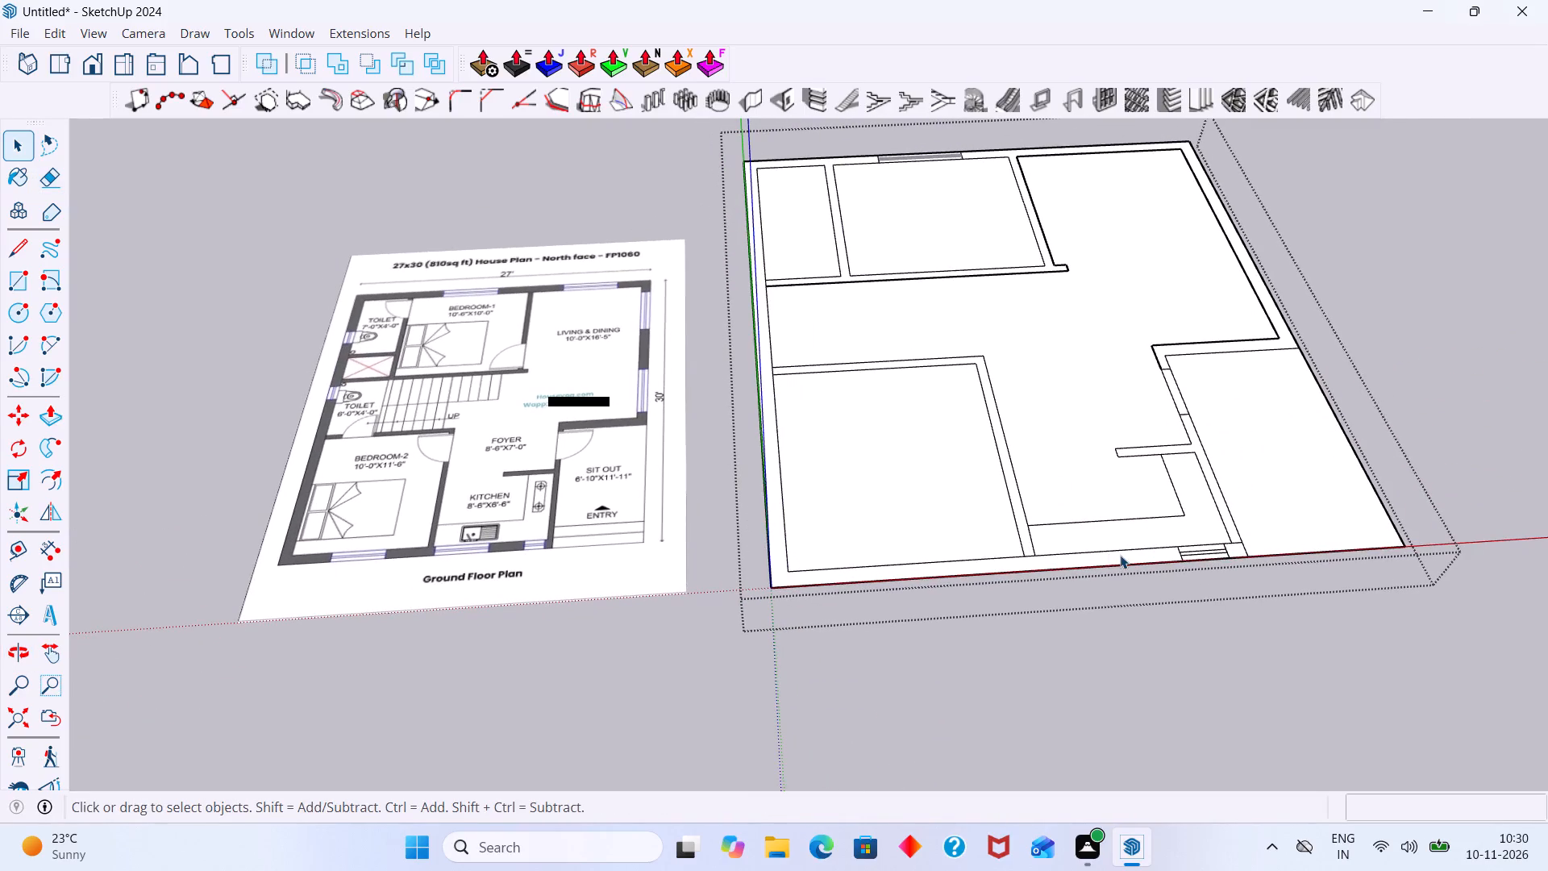
pyautogui.keyDown('shift'); pyautogui.moveTo(1121, 555); pyautogui.dragTo(1147, 554, button='middle'); pyautogui.keyUp('shift')
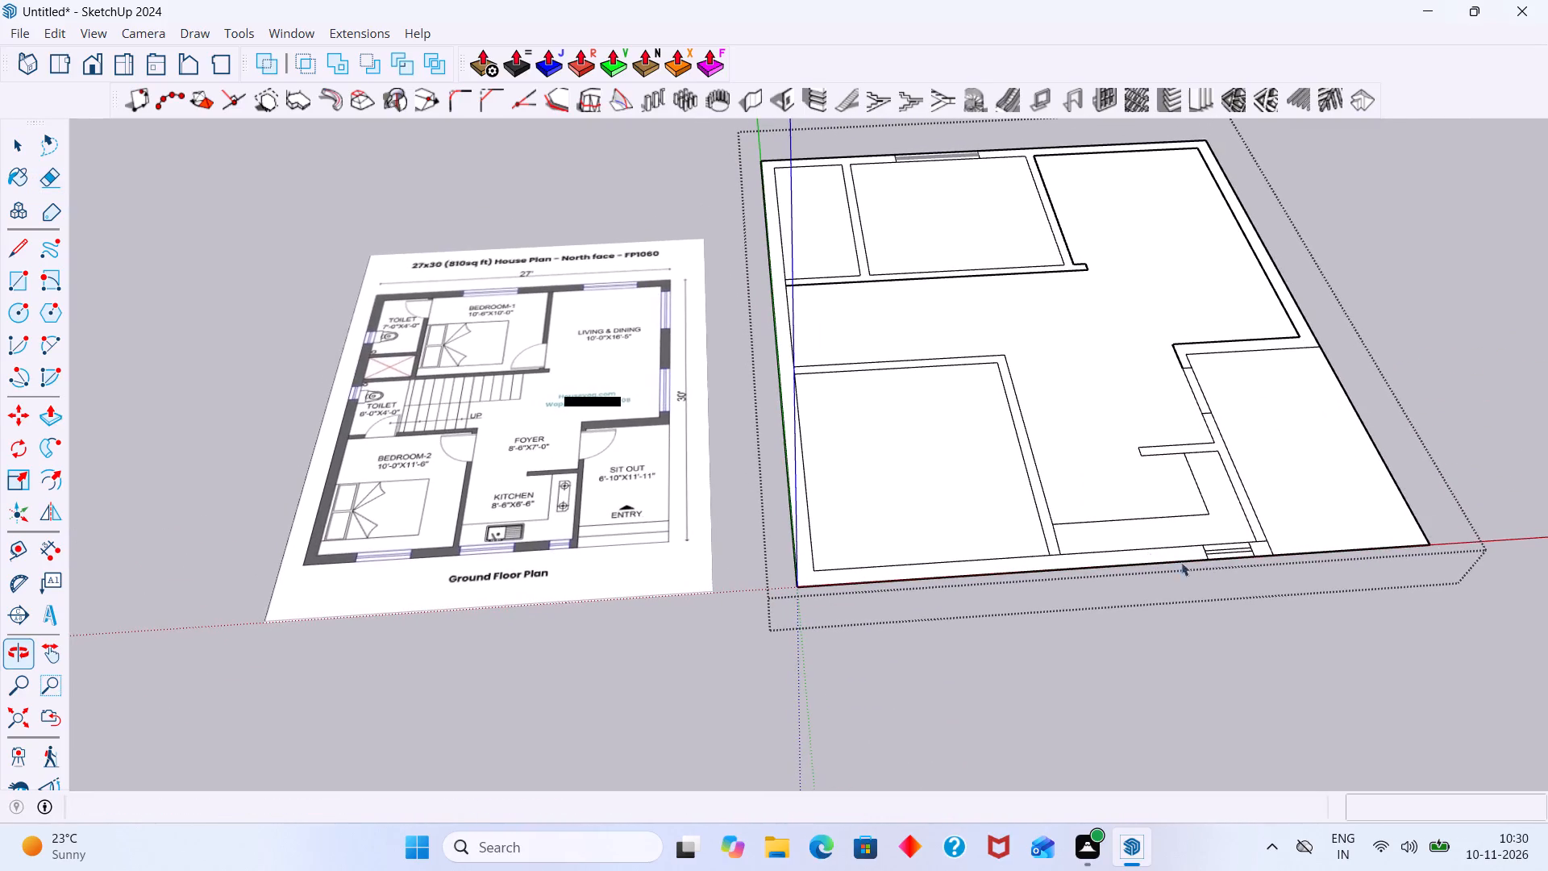
# Erase the short edge between the kitchen–sit-out partition's two lines where it meets the outer wall beside the small kitchen window.
pyautogui.scroll(6, 1243, 541)
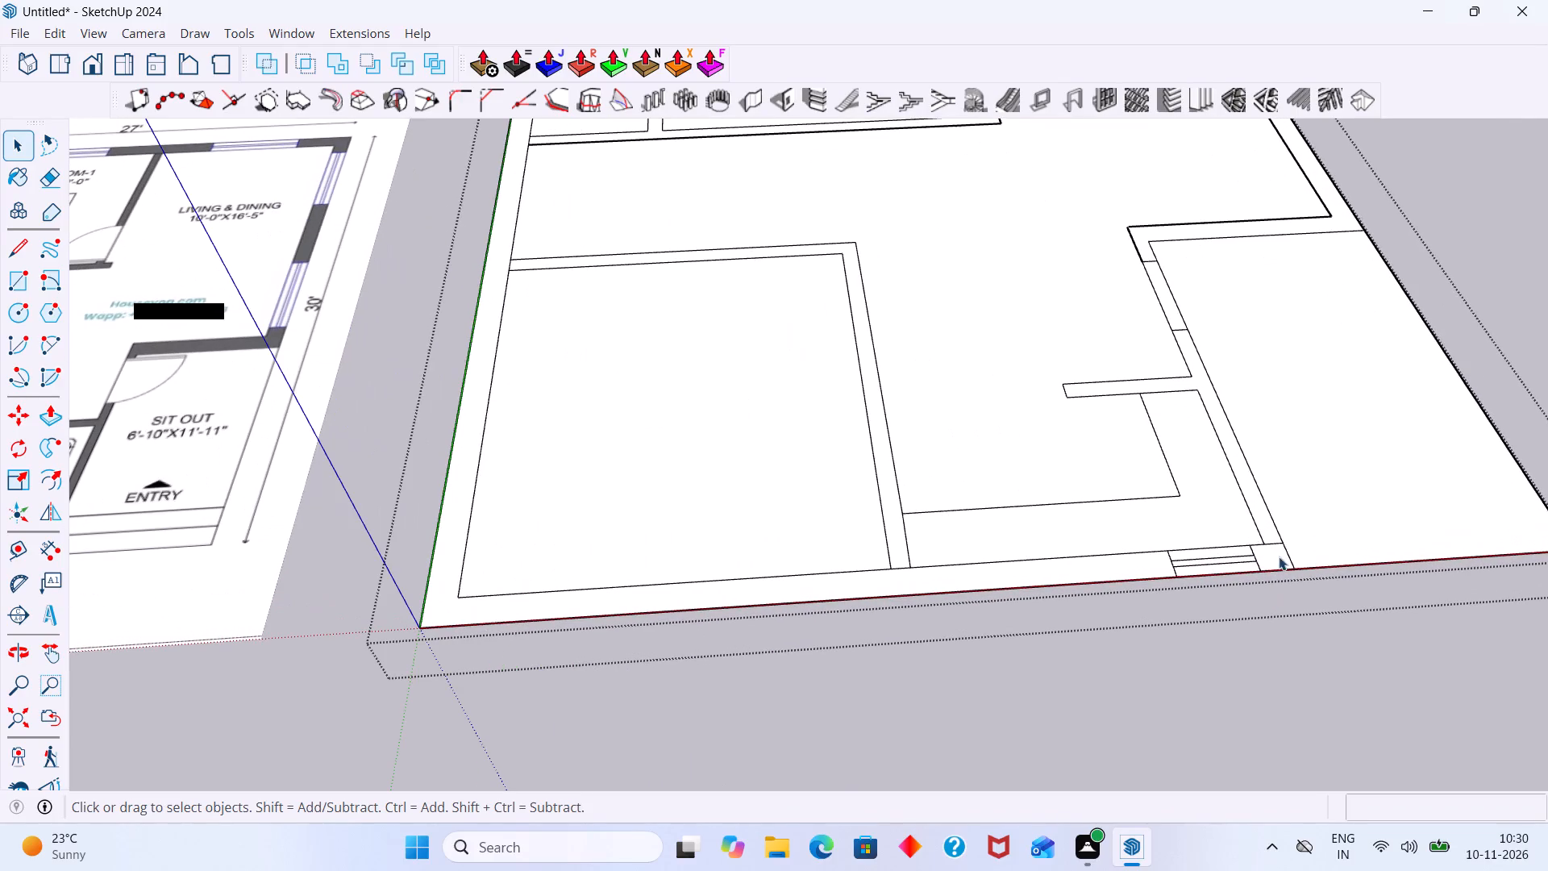
pyautogui.doubleClick(1279, 558)
pyautogui.click(1275, 545)
pyautogui.press('e')
pyautogui.moveTo(1271, 531); pyautogui.dragTo(1275, 550)
pyautogui.scroll(-4, 1275, 550)
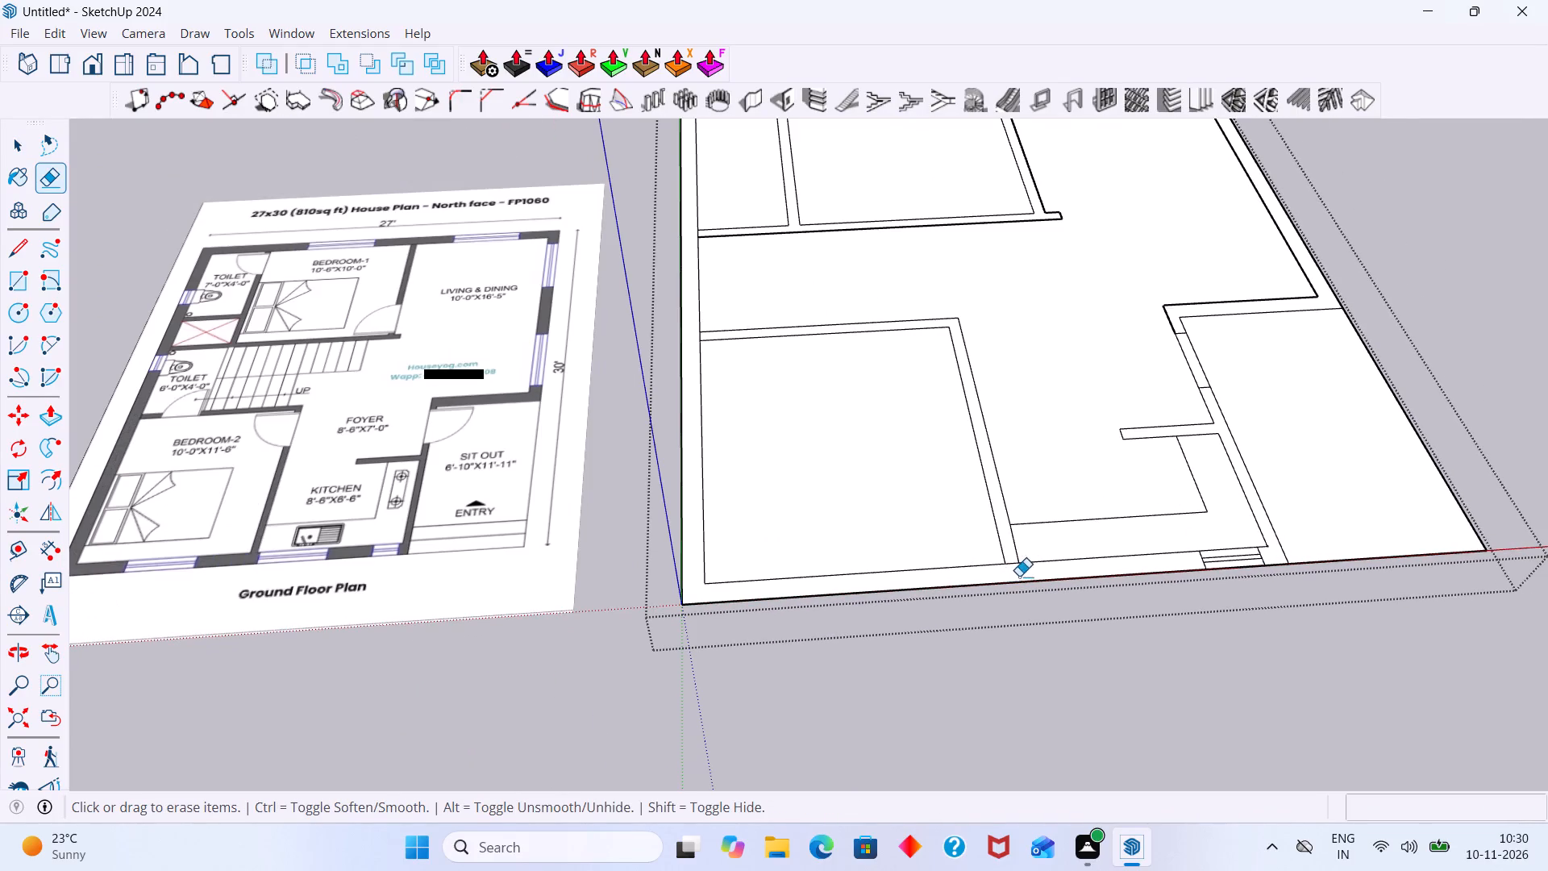
pyautogui.scroll(-1, 1023, 597)
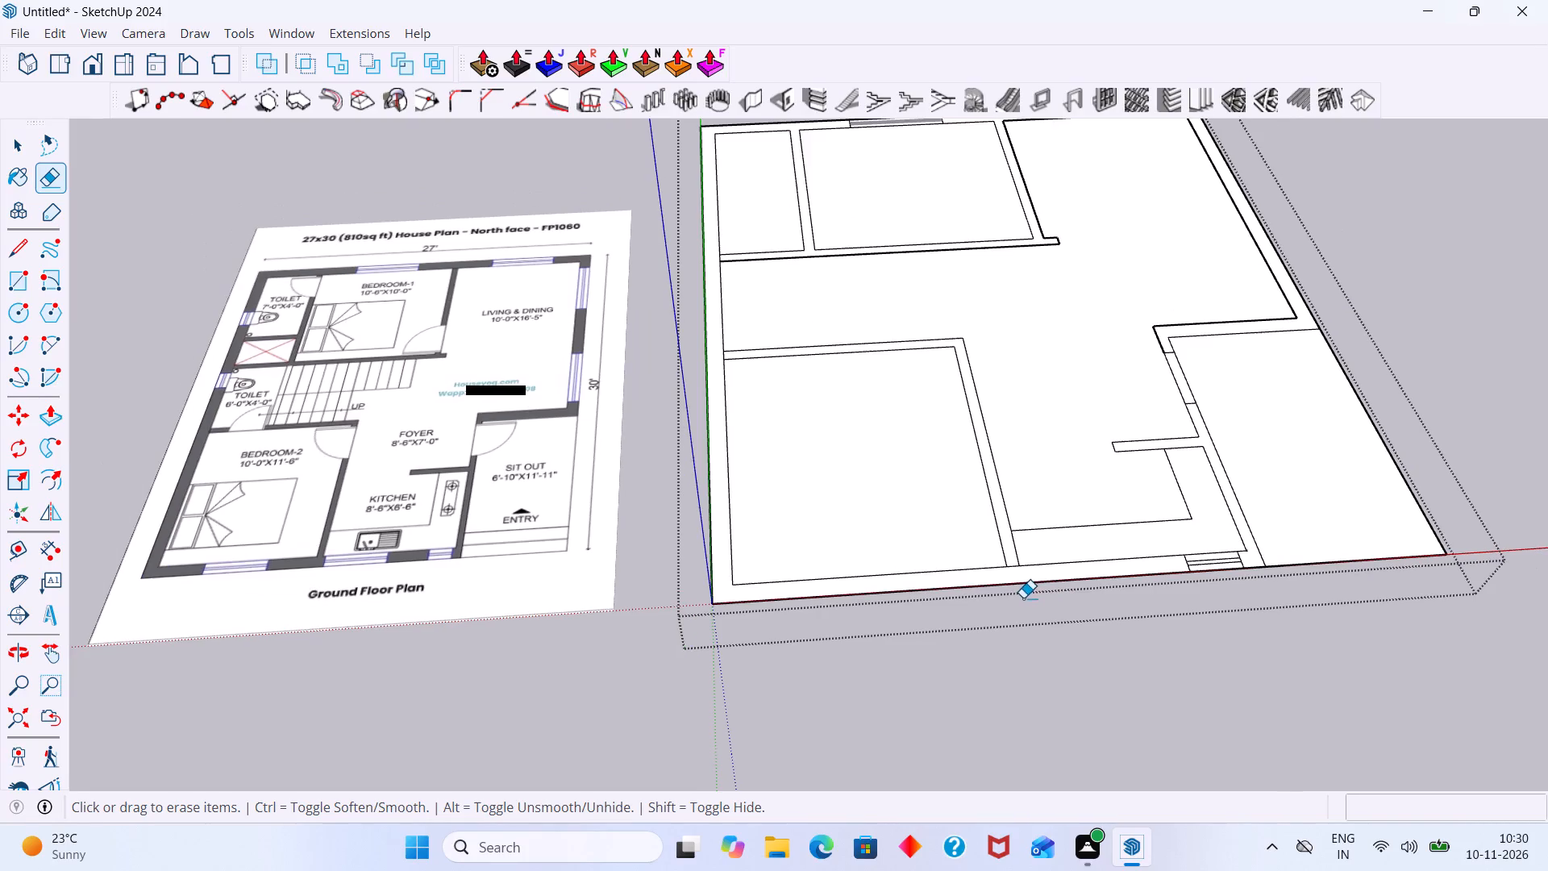
pyautogui.press('space')
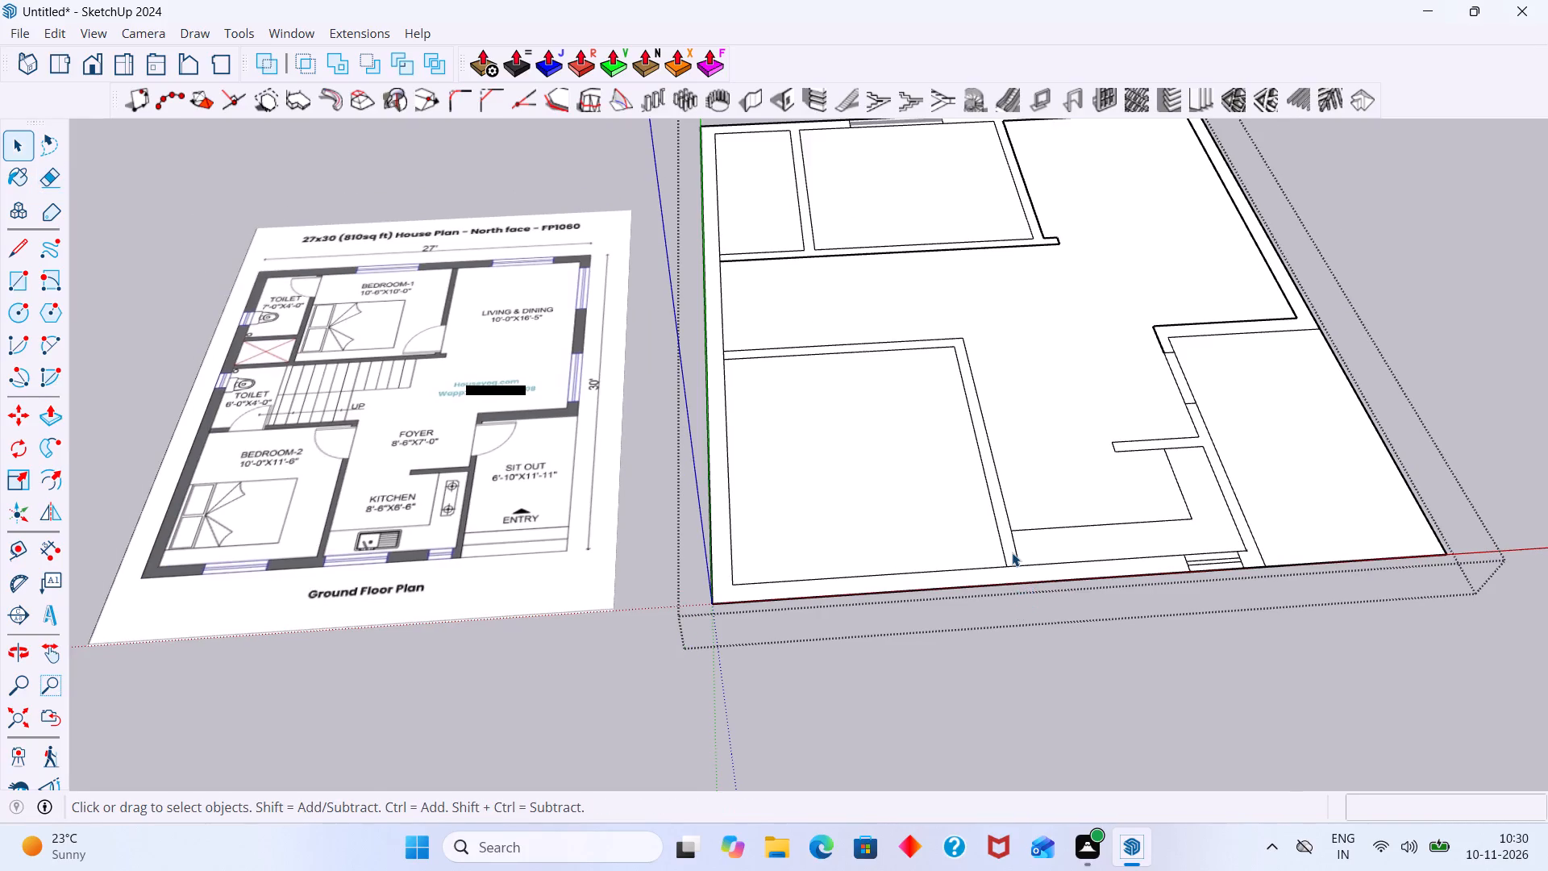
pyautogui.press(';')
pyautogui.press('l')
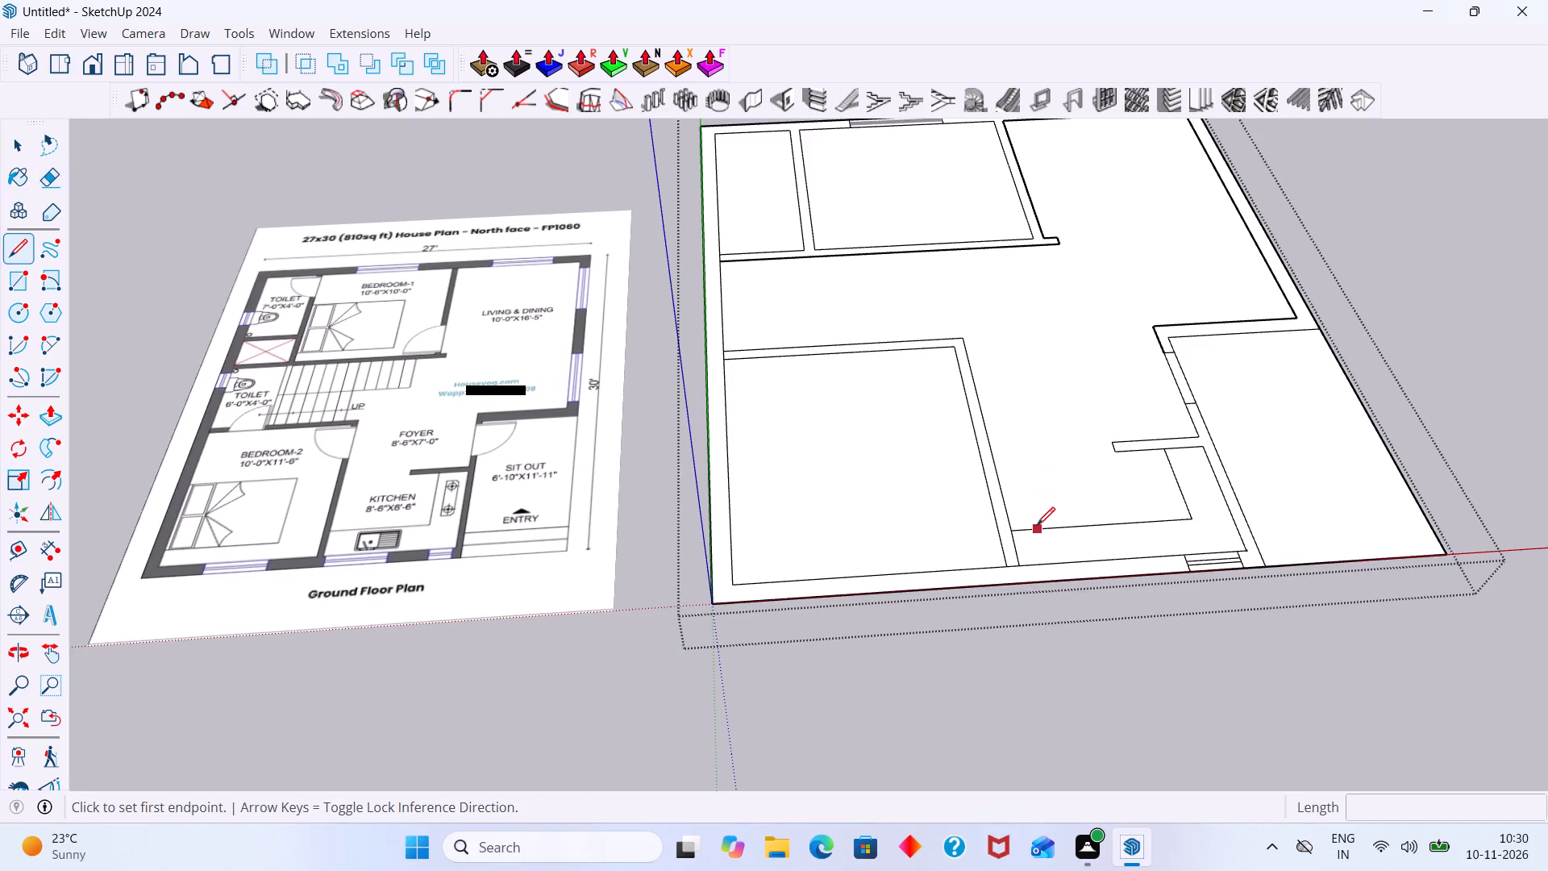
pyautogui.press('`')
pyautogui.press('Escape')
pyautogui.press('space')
# Inside the plan group, draw a line across the kitchen's outer wall near the Bedroom-2 partition to mark the window's edge.
pyautogui.doubleClick(1039, 506)
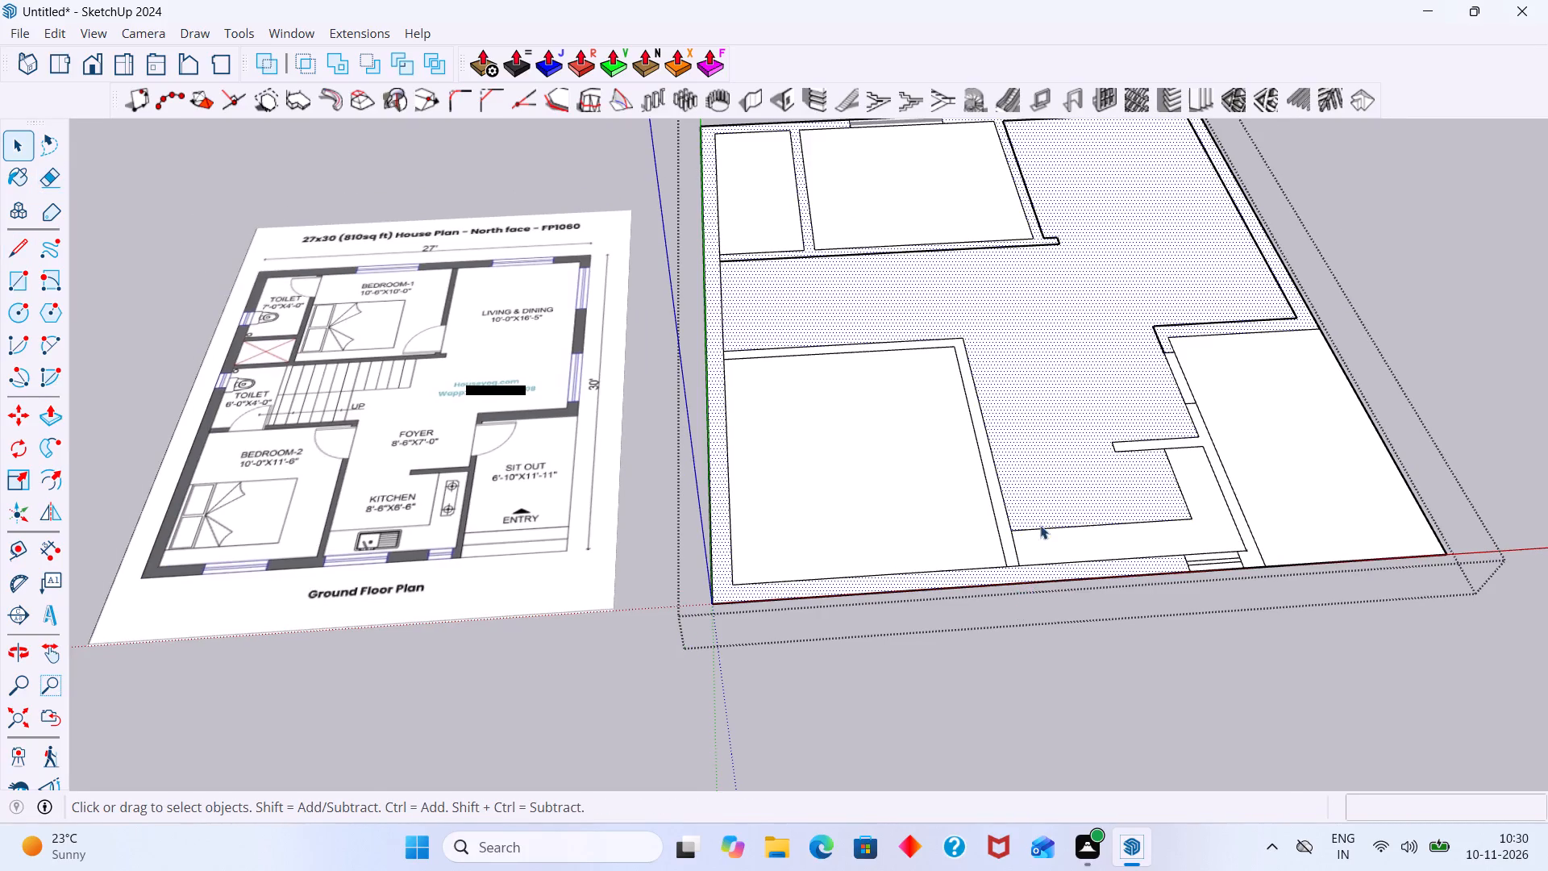
pyautogui.click(1040, 525)
pyautogui.scroll(2, 1030, 559)
pyautogui.click(1027, 573)
pyautogui.scroll(3, 1027, 573)
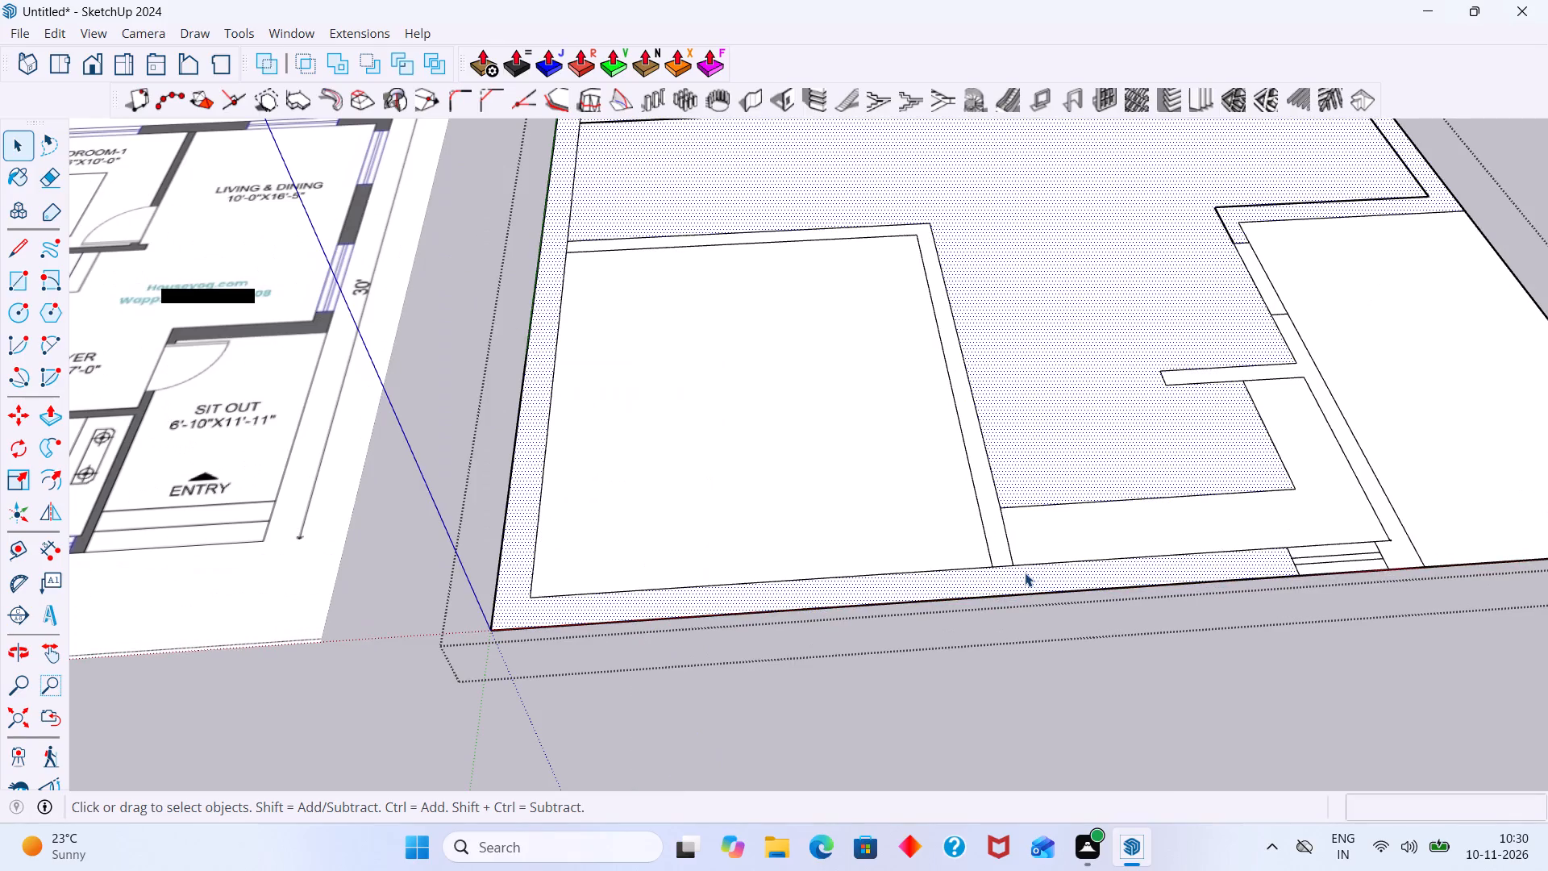
pyautogui.click(1025, 573)
pyautogui.press('l')
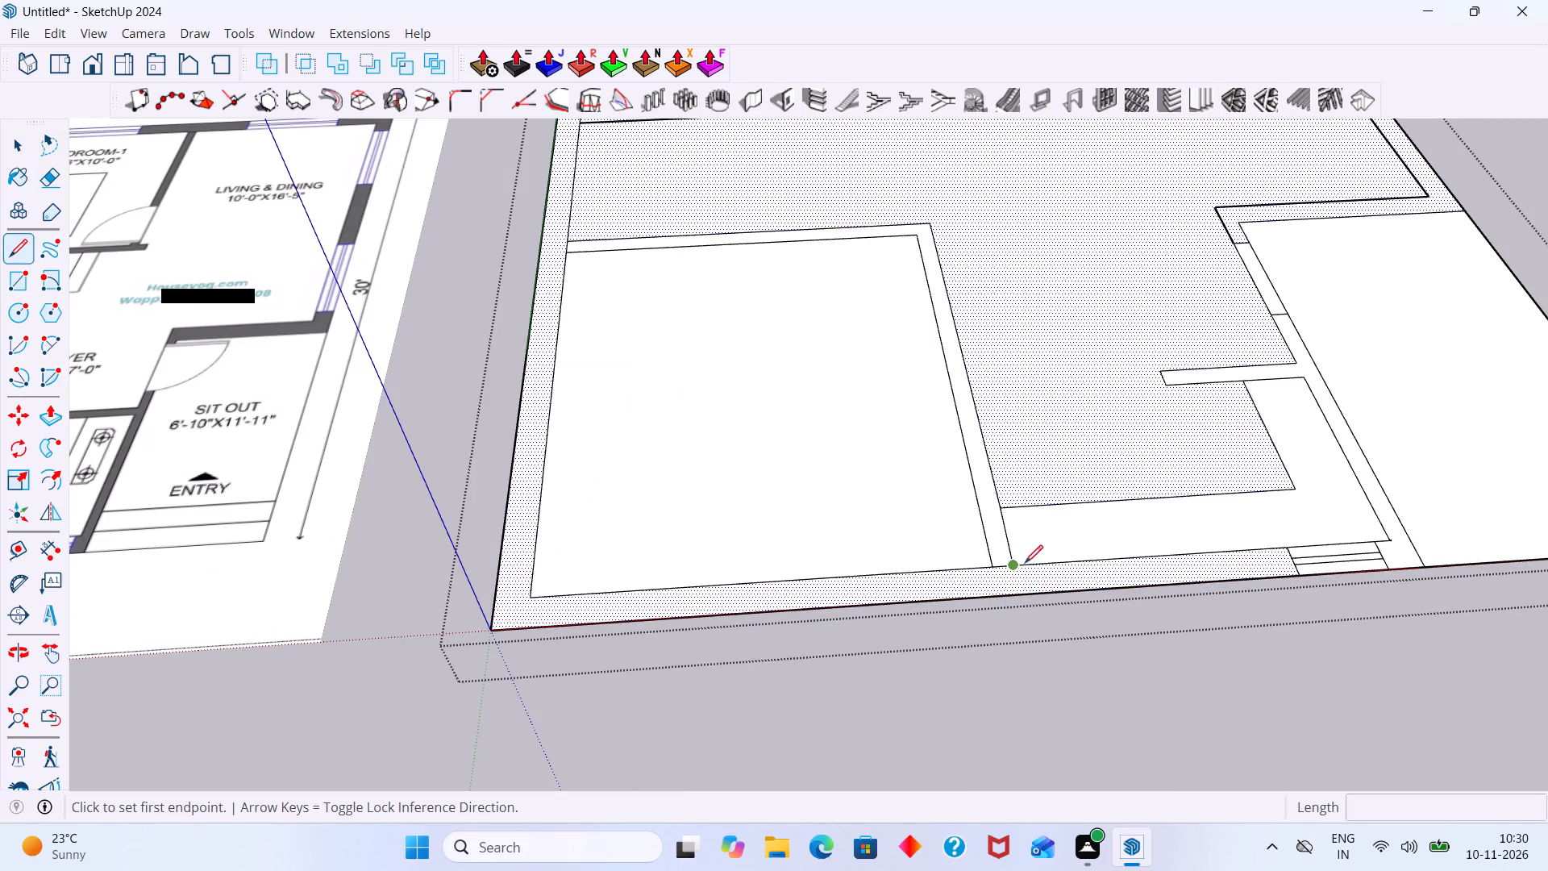
pyautogui.click(1029, 563)
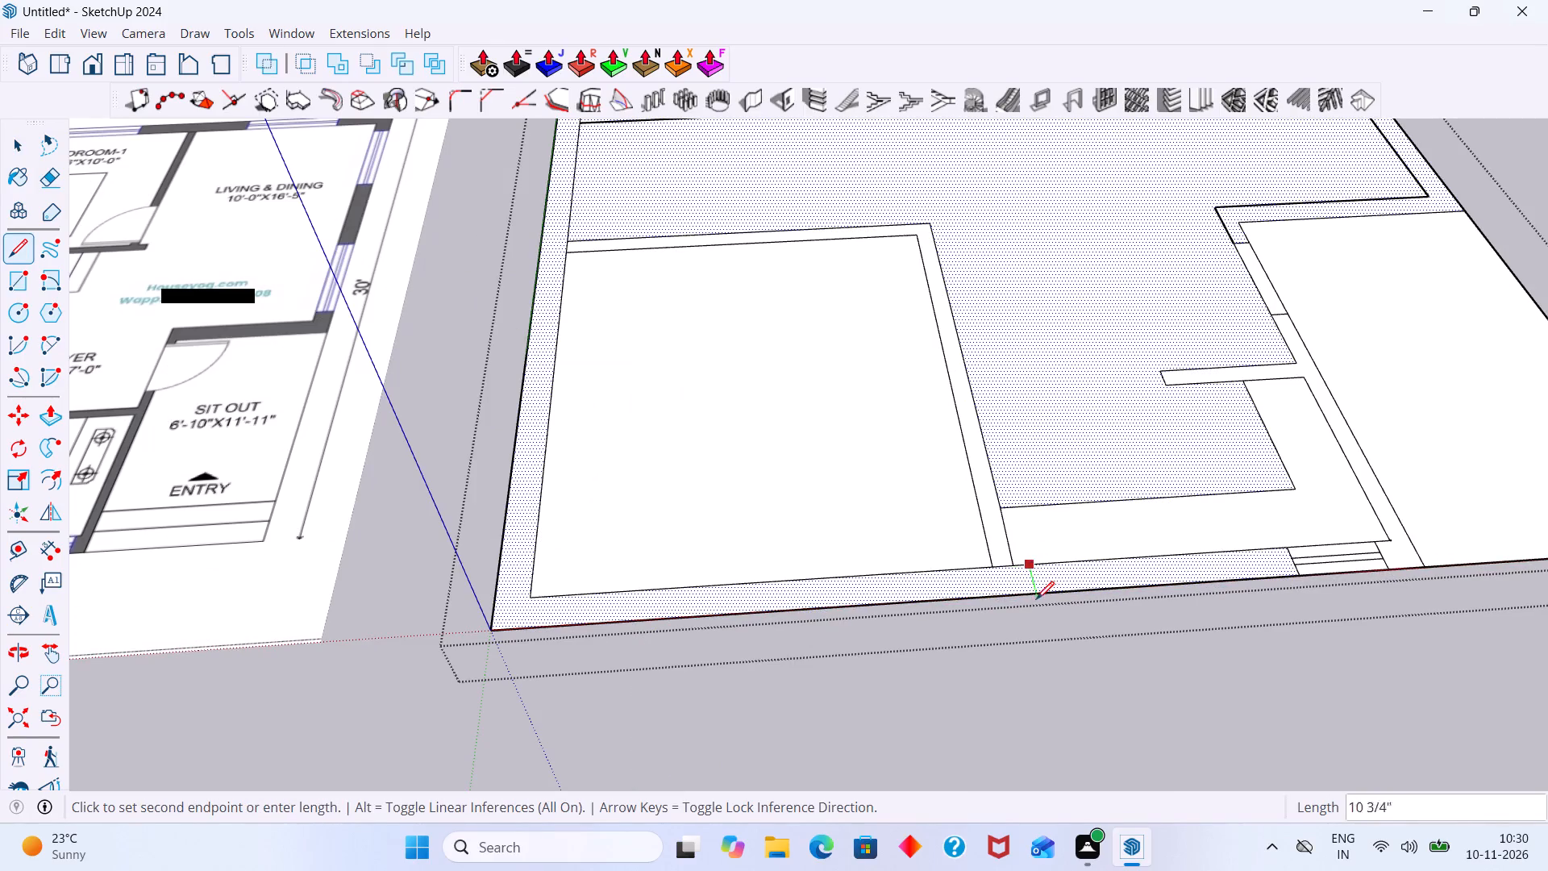
pyautogui.click(1038, 595)
pyautogui.press('space')
pyautogui.scroll(-4, 1046, 588)
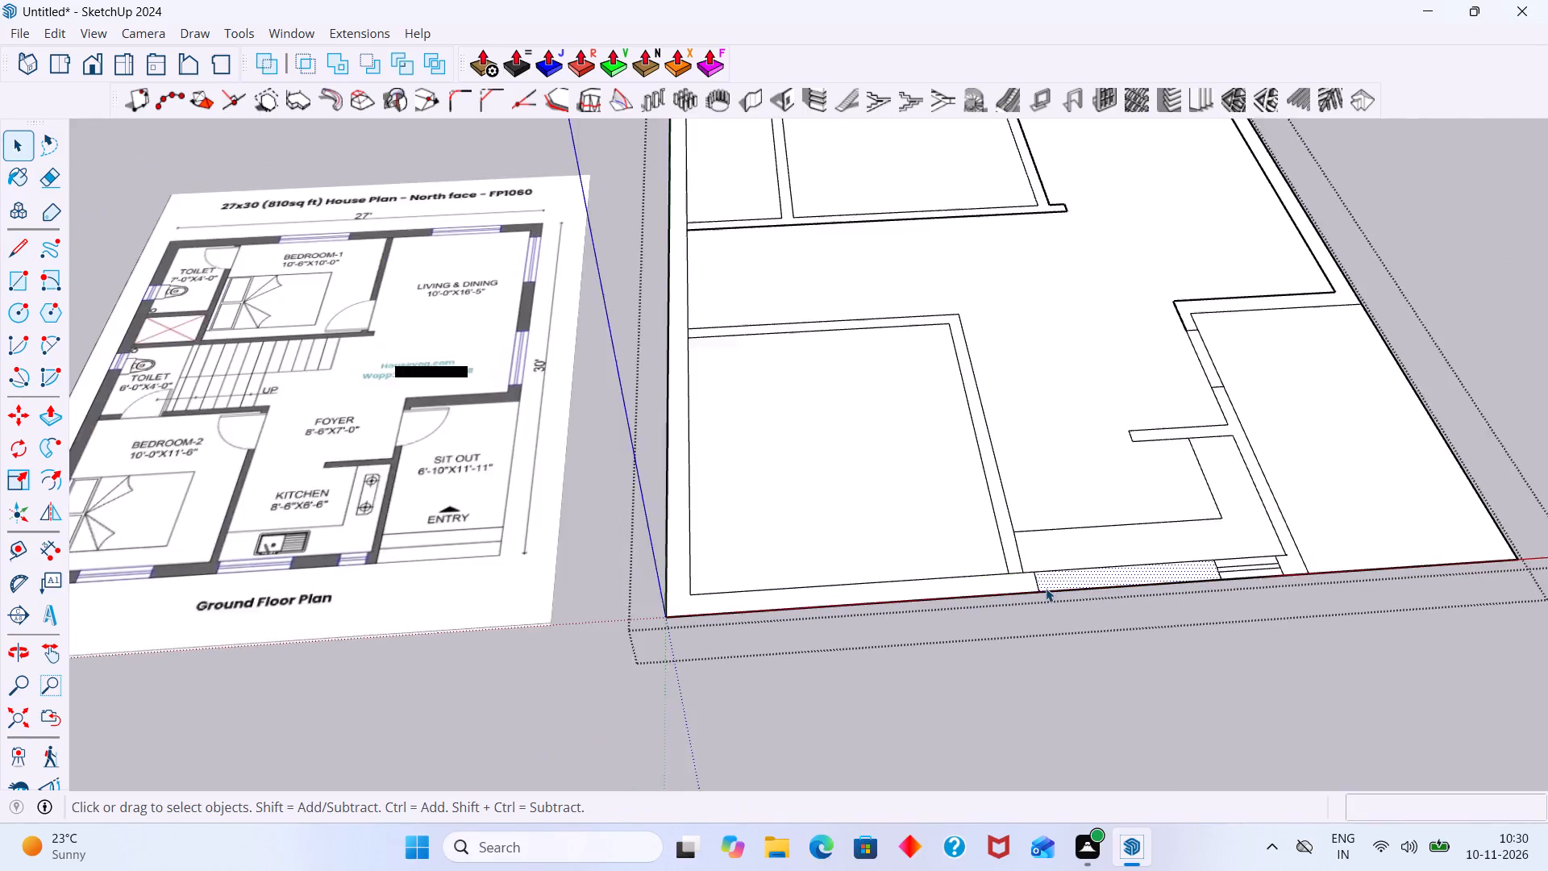
pyautogui.scroll(-2, 1046, 588)
pyautogui.click(1048, 652)
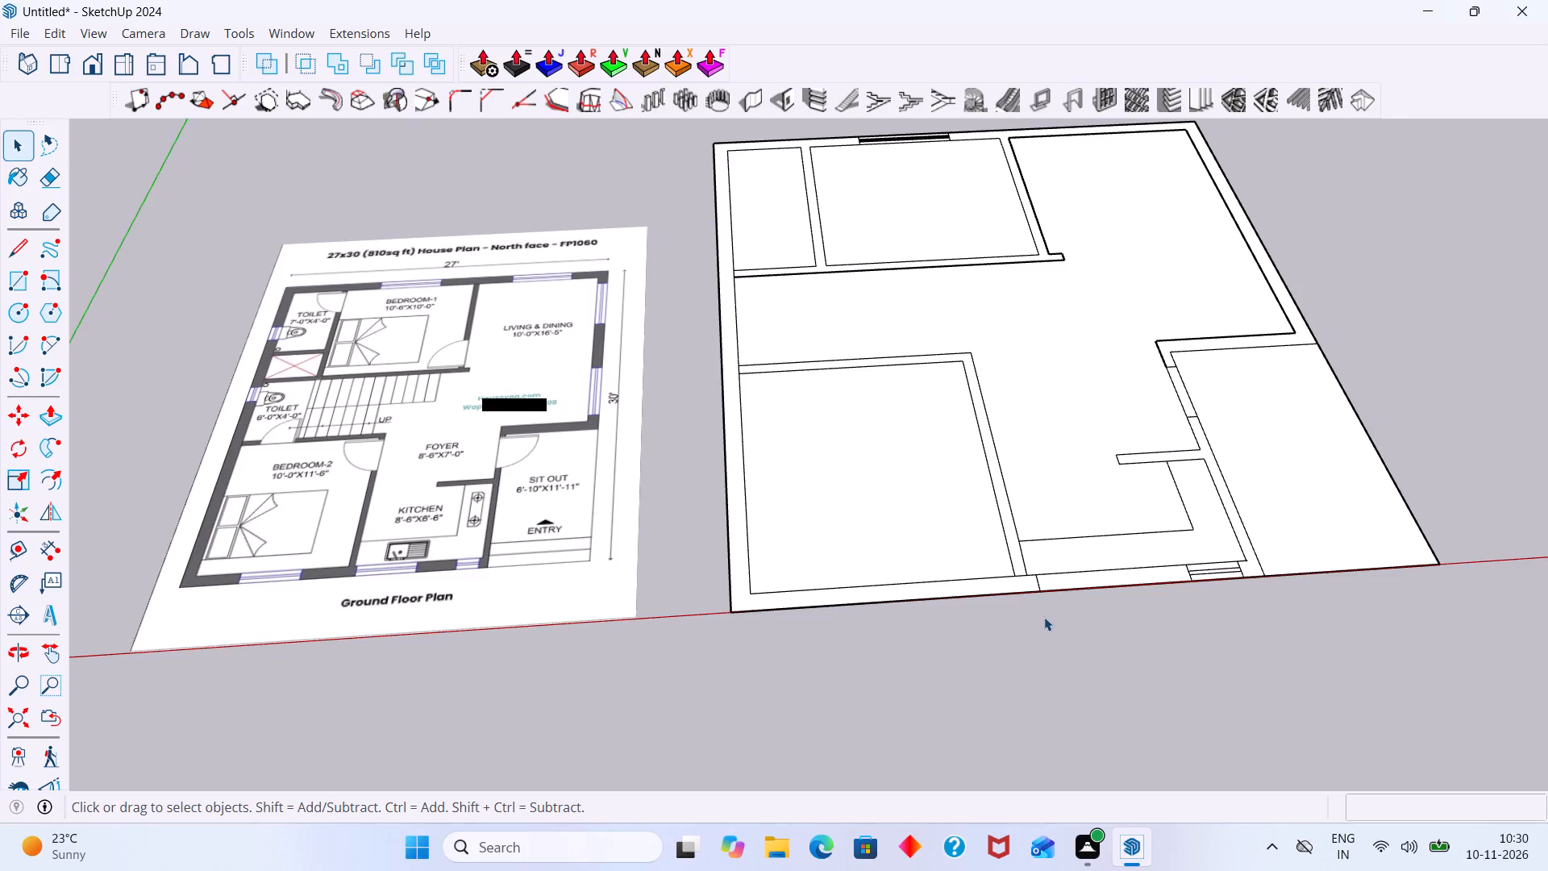
pyautogui.scroll(-1, 982, 594)
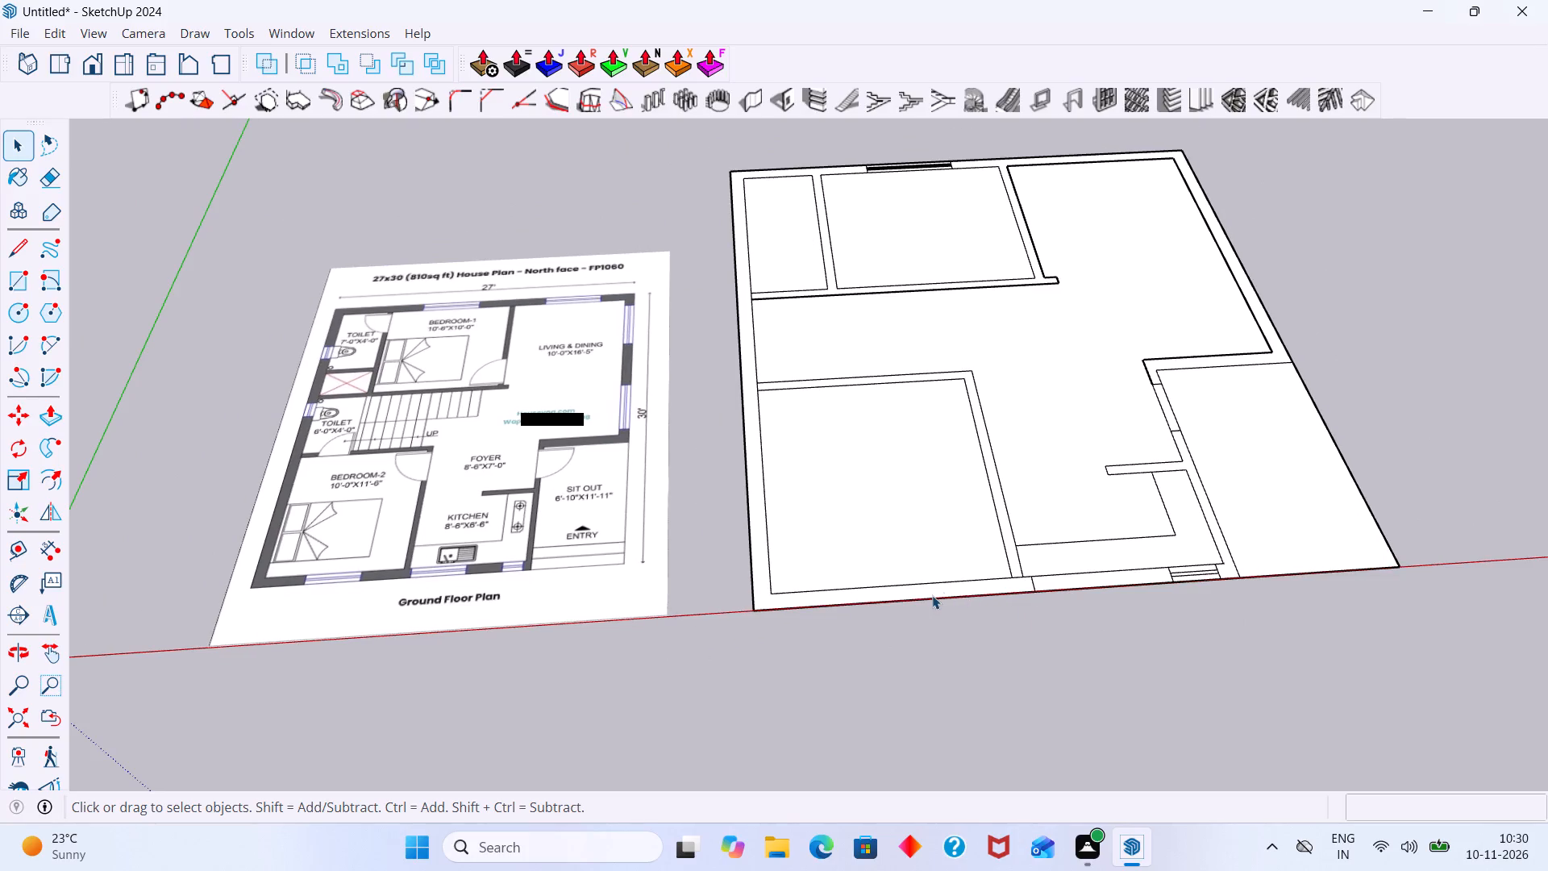
# Inside the plan group, draw a 9" line across Bedroom-2's front outer wall from the midpoint of its inner edge.
pyautogui.press('l')
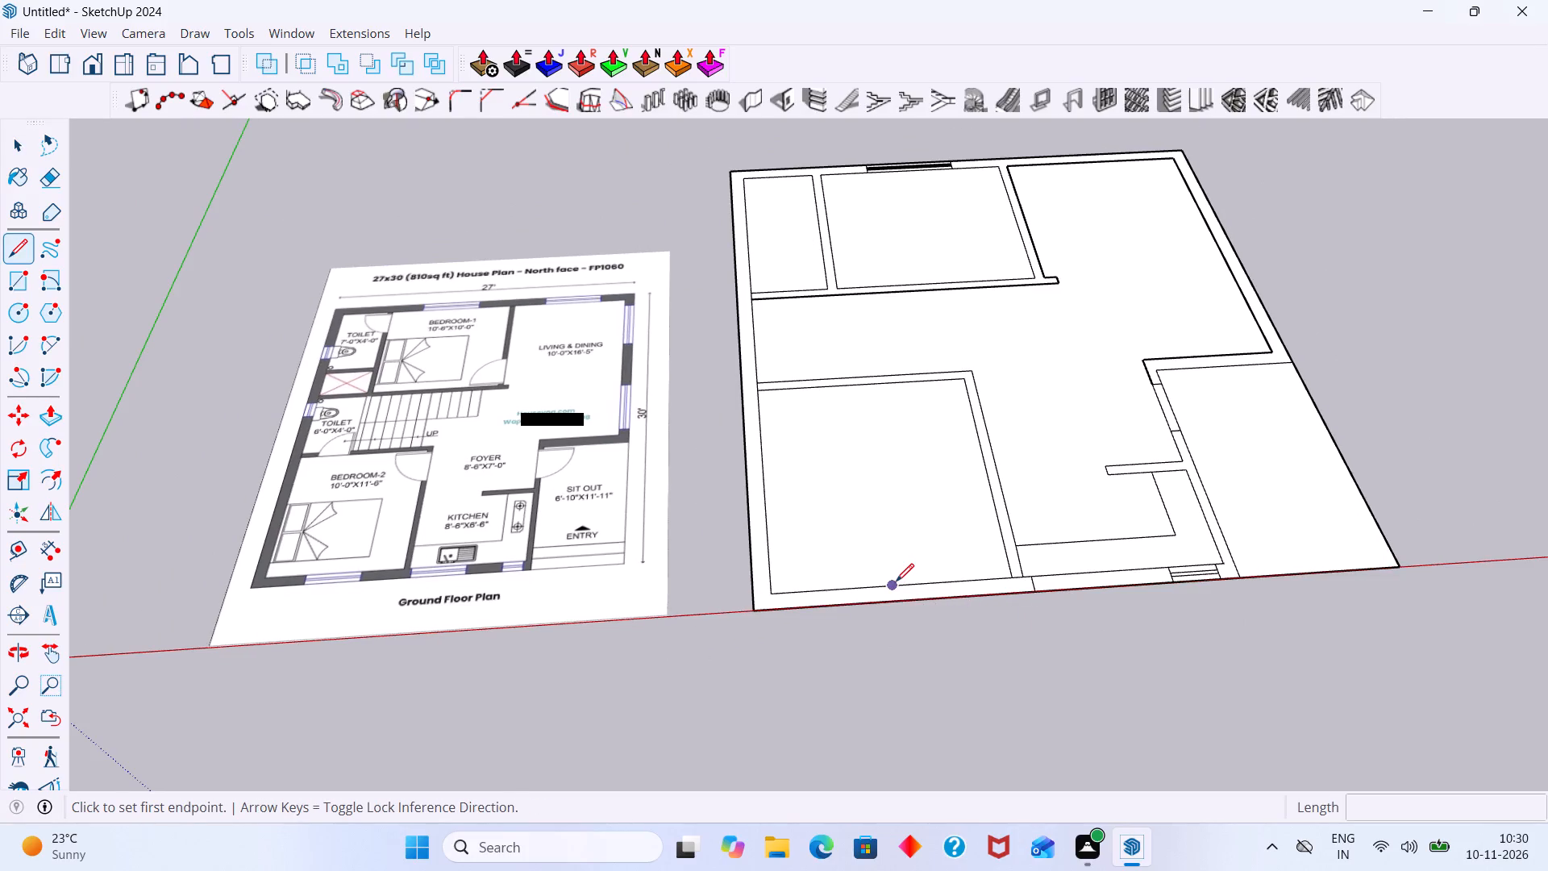
pyautogui.press('space')
pyautogui.click(895, 591)
pyautogui.scroll(2, 895, 591)
pyautogui.tripleClick(897, 591)
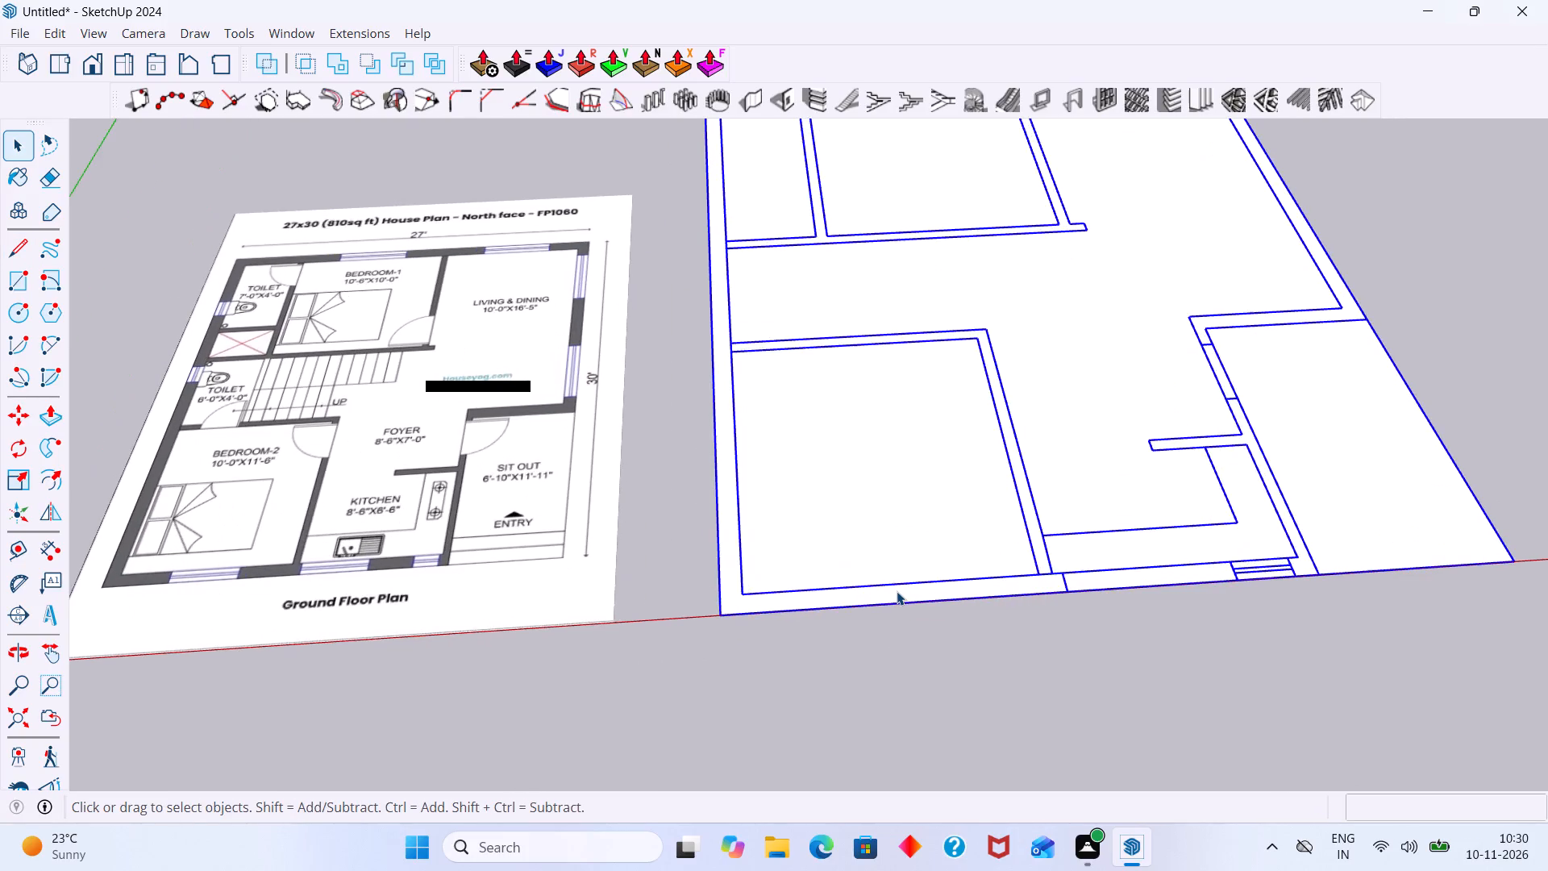
pyautogui.doubleClick(897, 591)
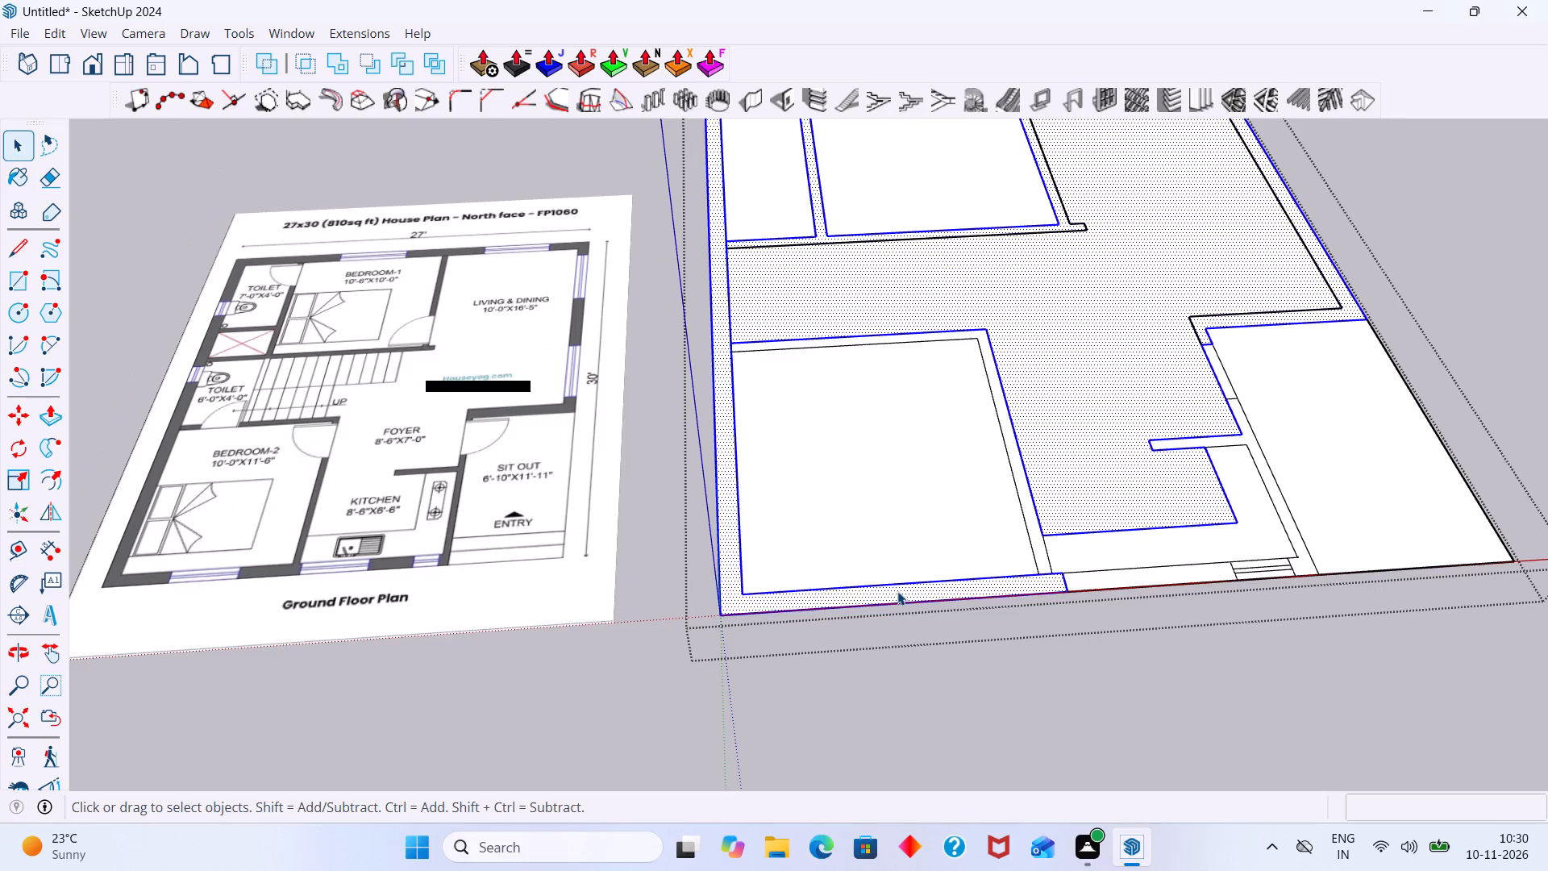
pyautogui.press('l')
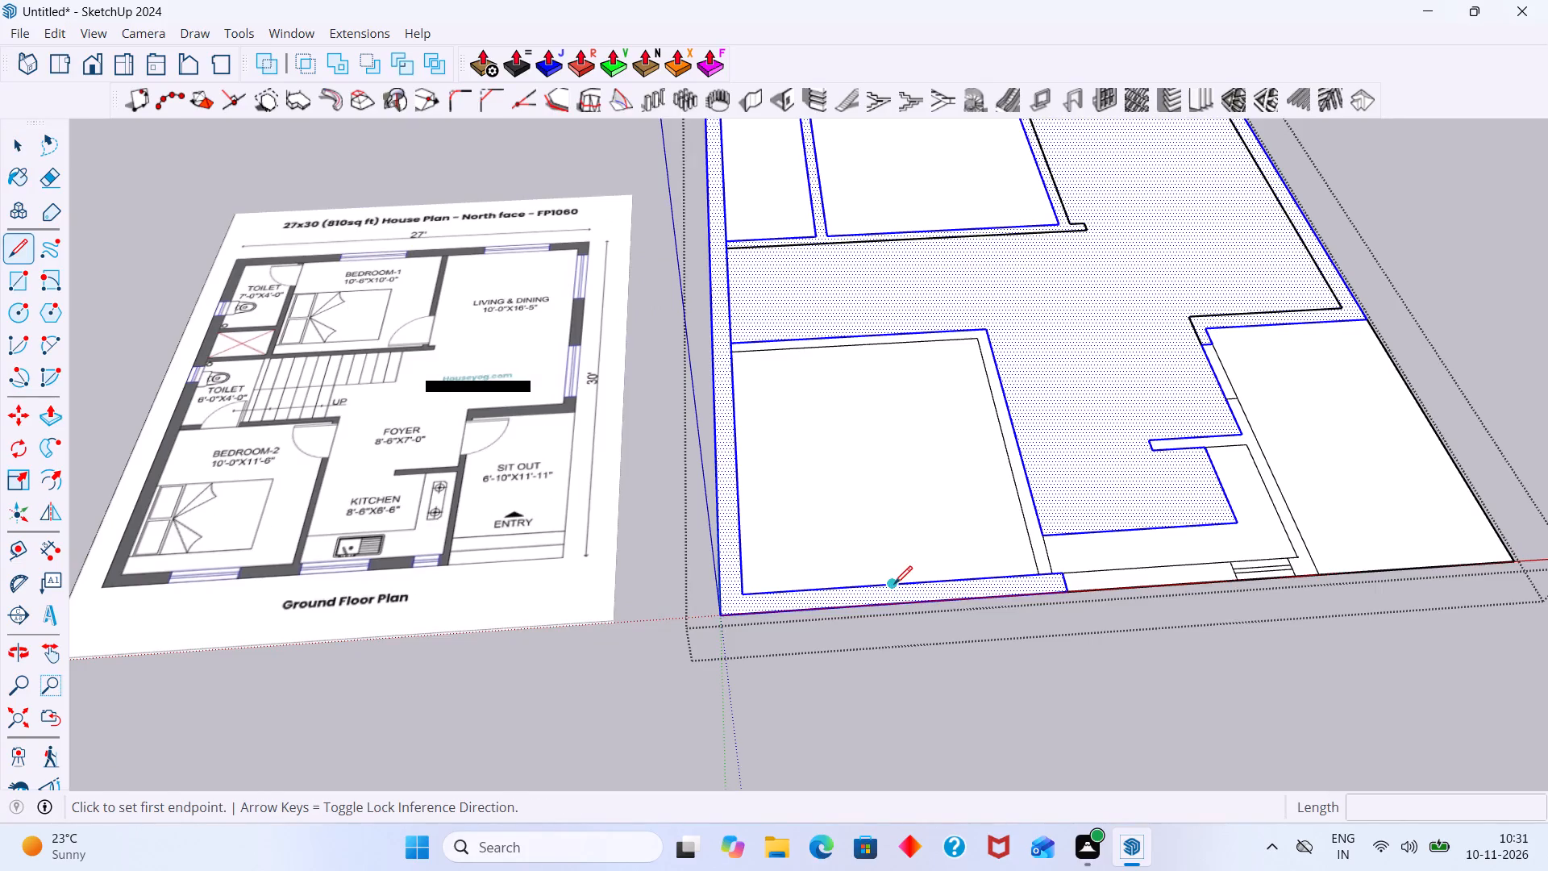
pyautogui.click(894, 584)
pyautogui.click(896, 602)
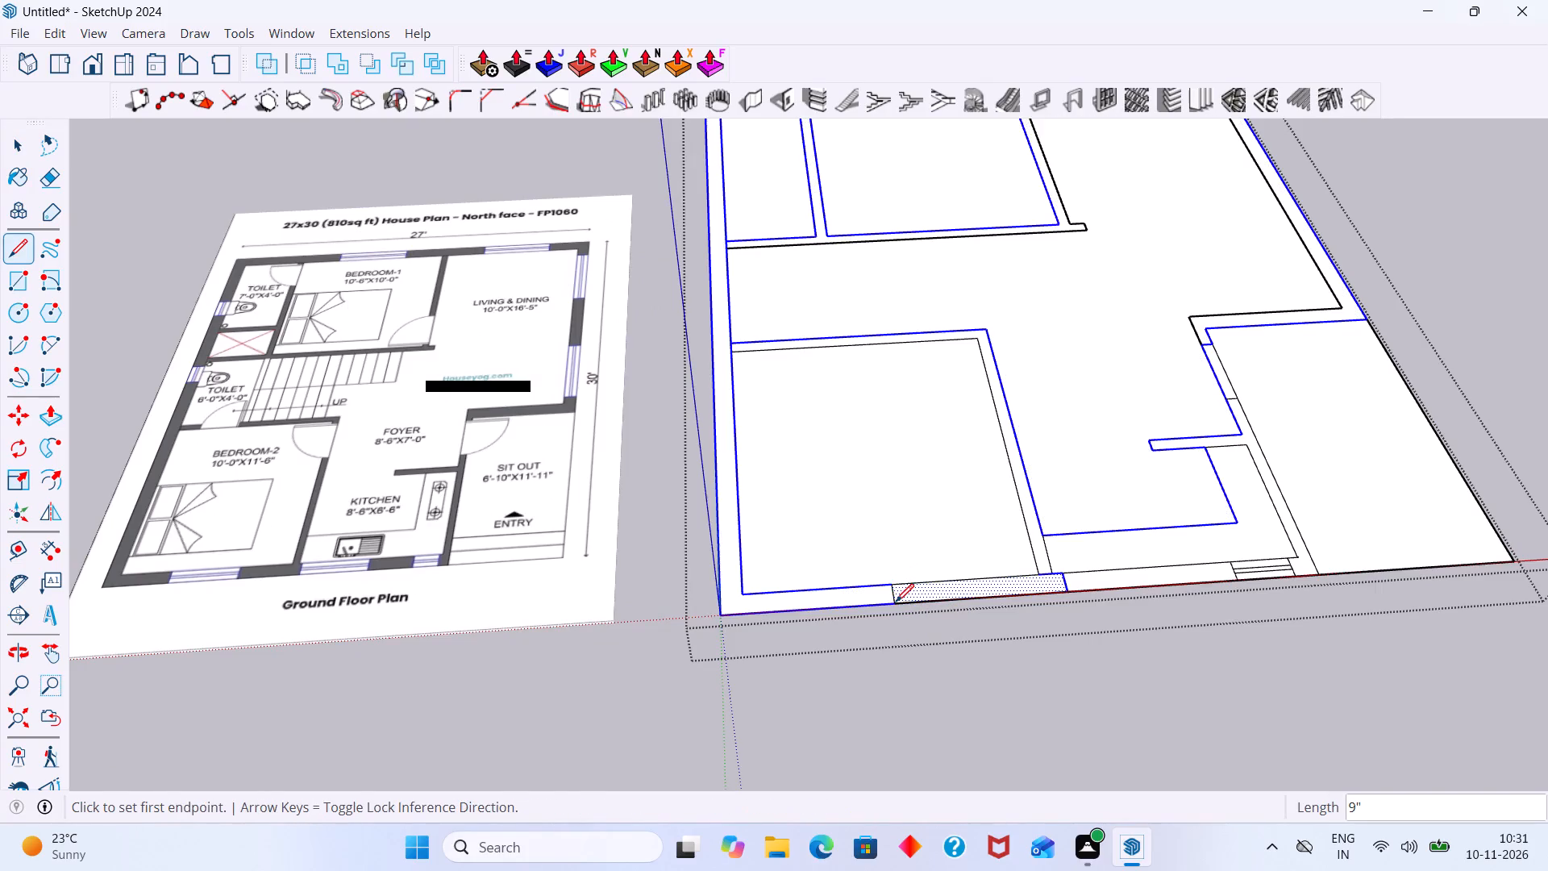
pyautogui.press('space')
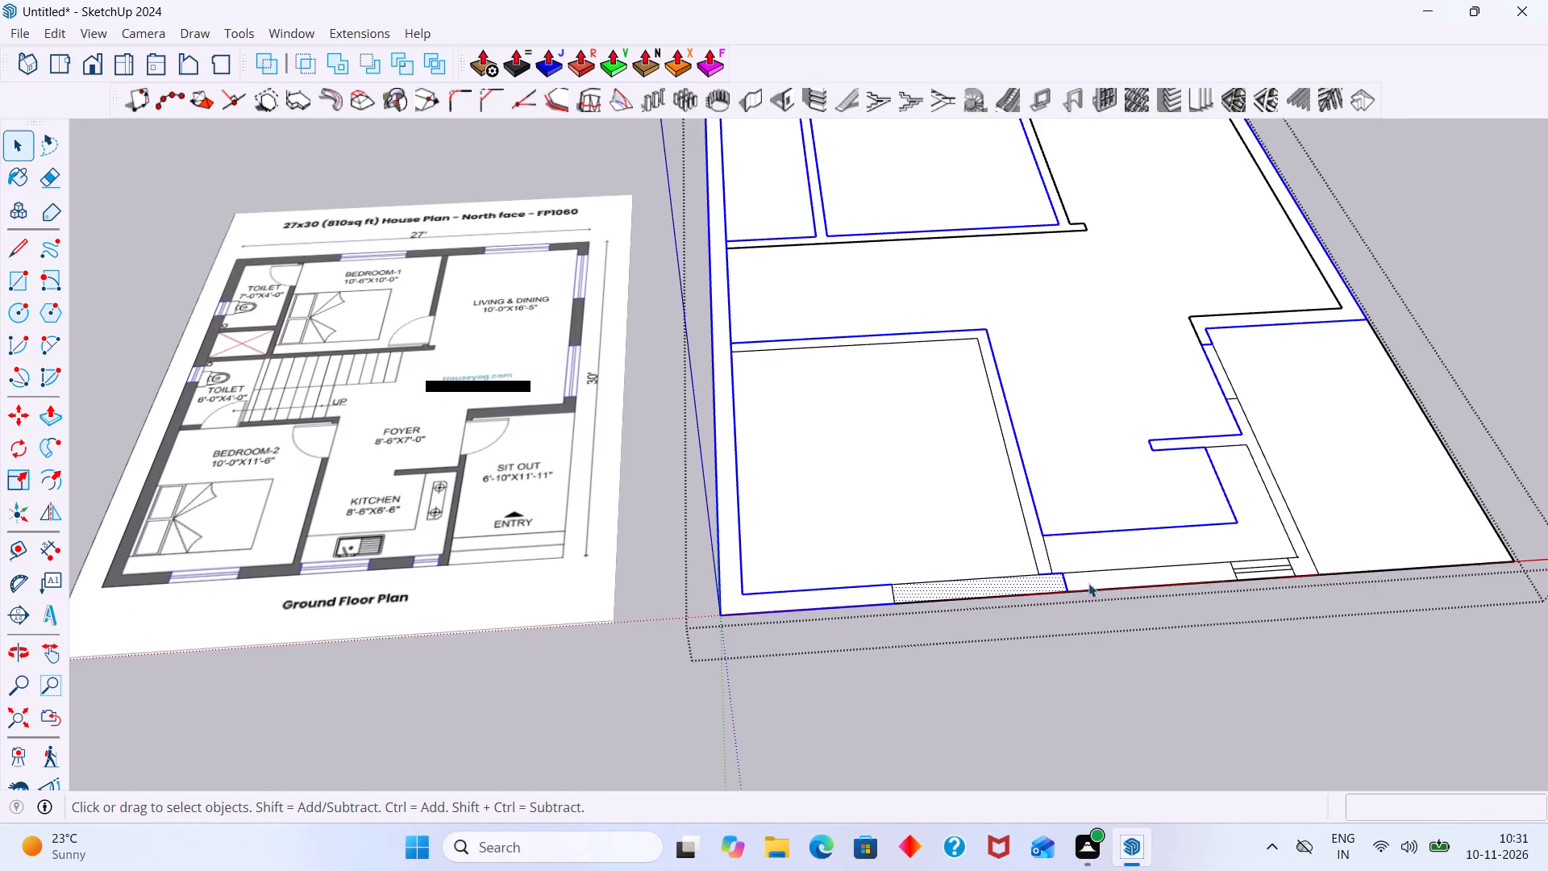
# Copy the midpoint line across Bedroom-2's front wall 2.5' along the wall toward the kitchen.
pyautogui.click(891, 590)
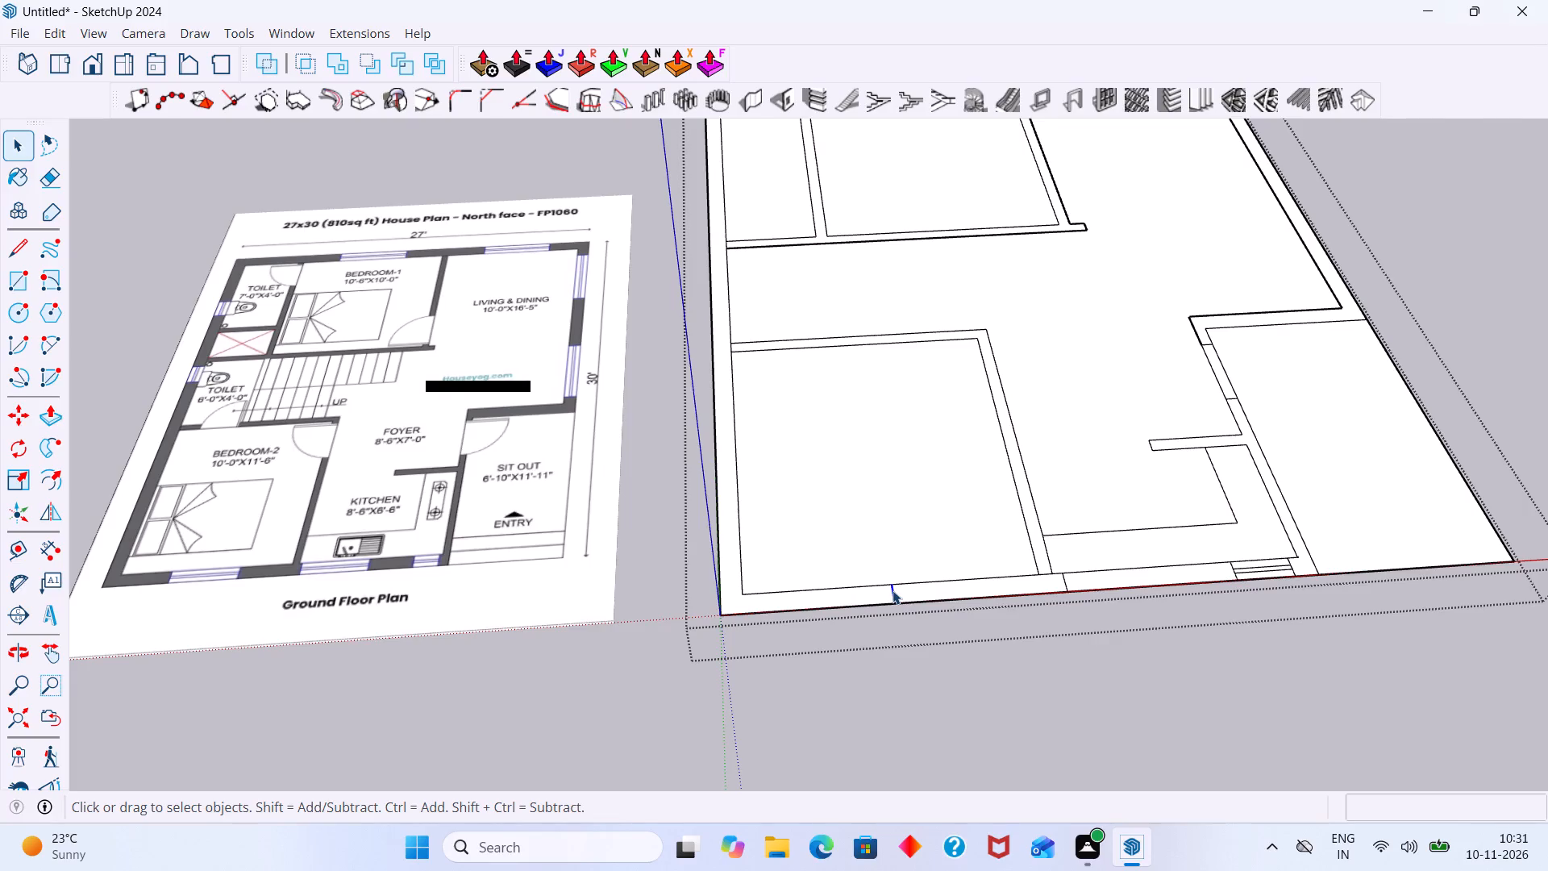
pyautogui.scroll(4, 893, 590)
pyautogui.press('m')
pyautogui.click(894, 598)
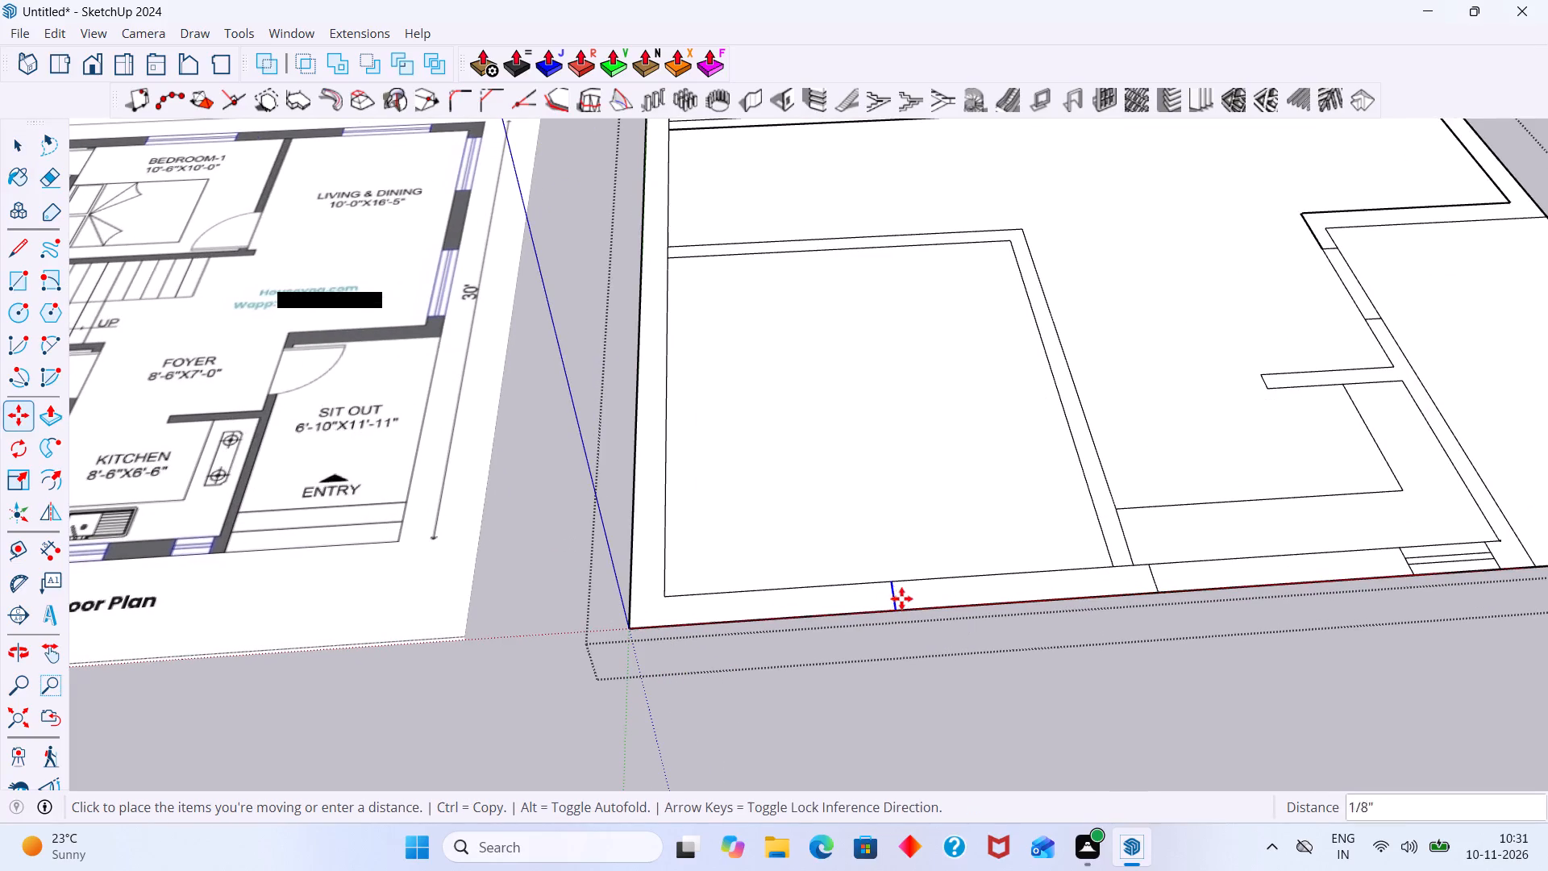
pyautogui.scroll(-2, 939, 600)
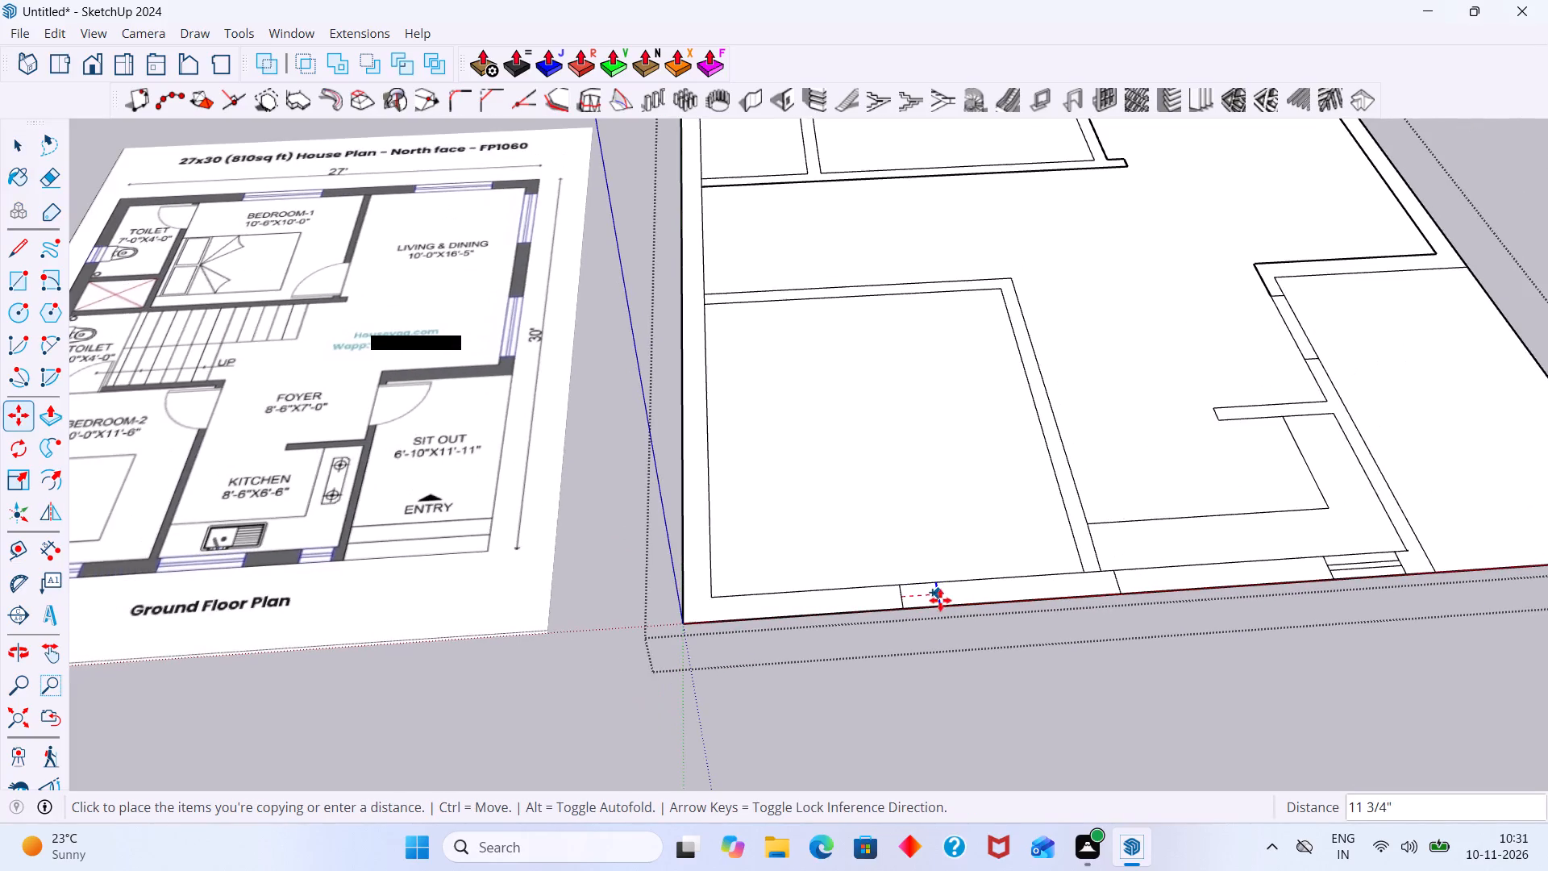
pyautogui.scroll(-2, 942, 599)
pyautogui.scroll(3, 956, 598)
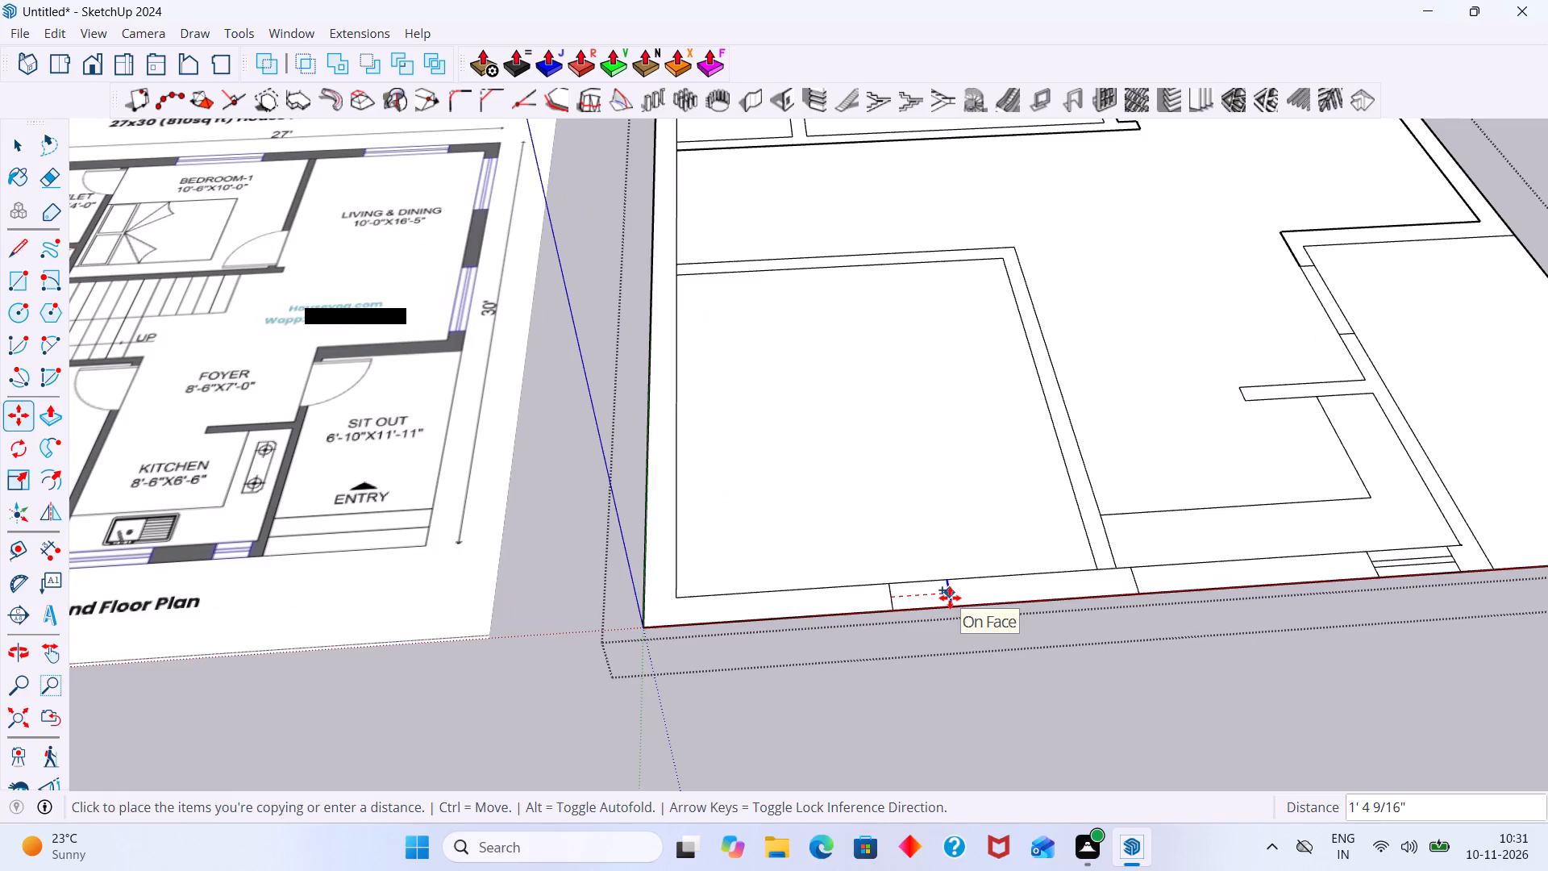
pyautogui.scroll(-1, 965, 616)
pyautogui.keyDown('shift'); pyautogui.moveTo(977, 598); pyautogui.dragTo(1112, 562, button='middle'); pyautogui.keyUp('shift')
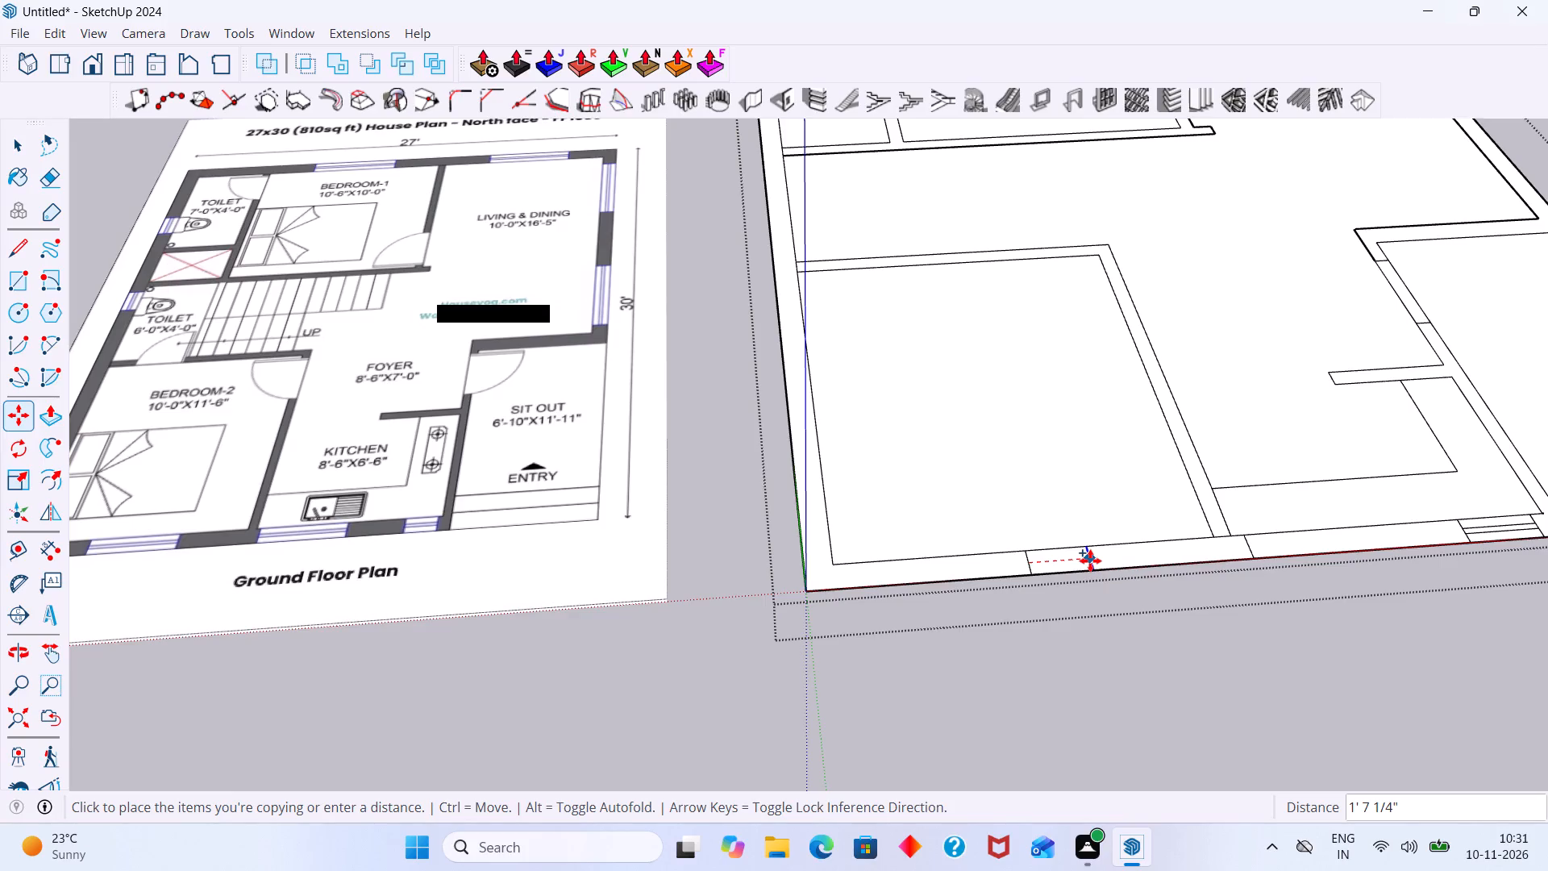
pyautogui.write("2.5'")
pyautogui.press('Return')
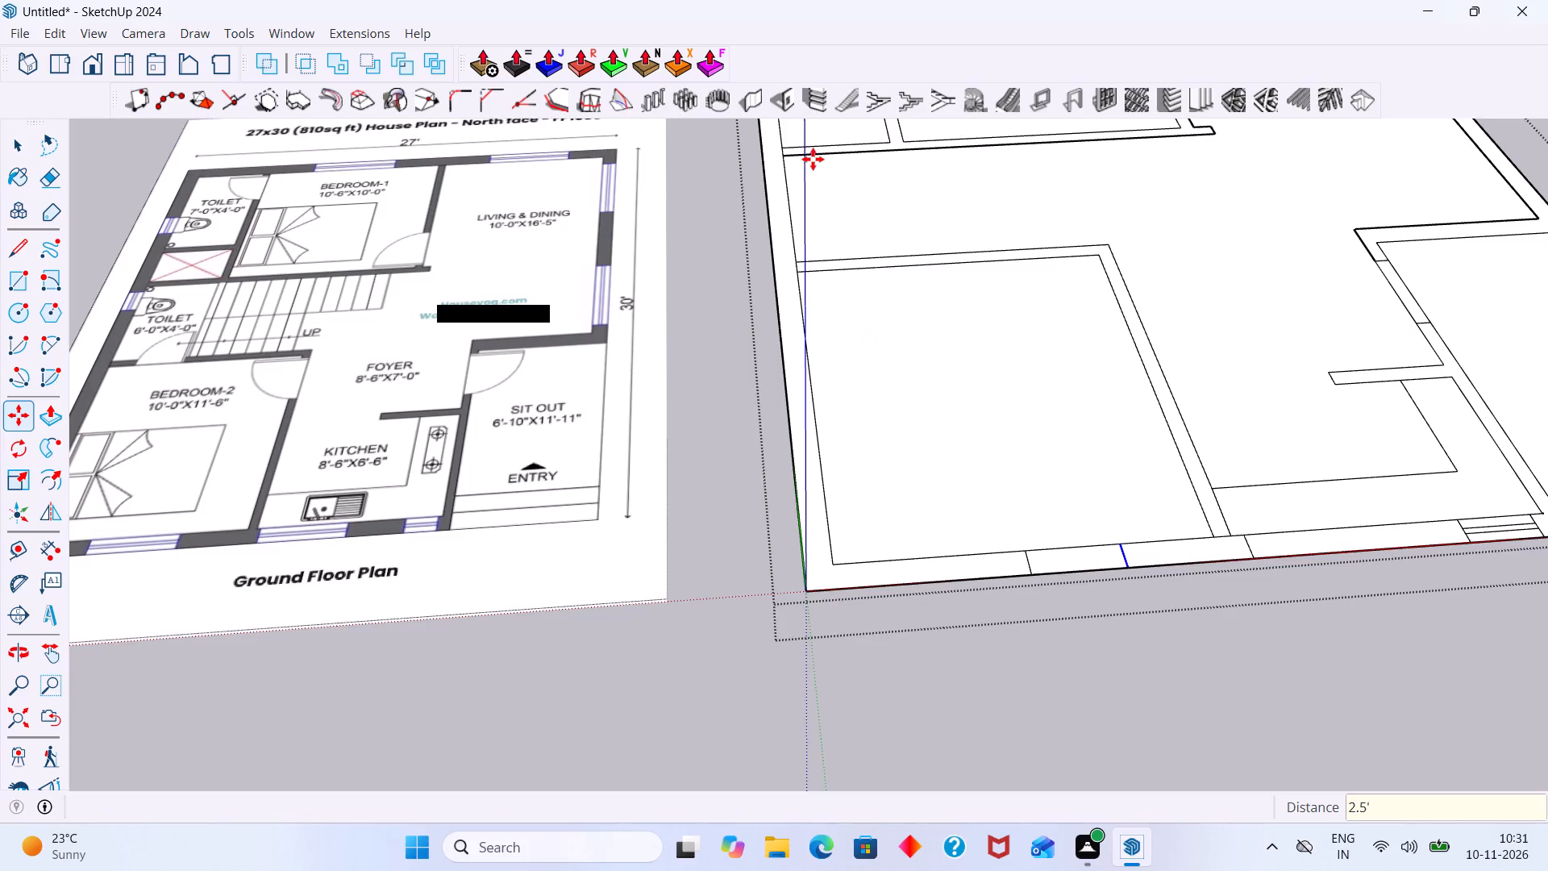
# Copy the kitchen-side window line 5' back along the wall toward Bedroom-2's outer corner.
pyautogui.click(1125, 557)
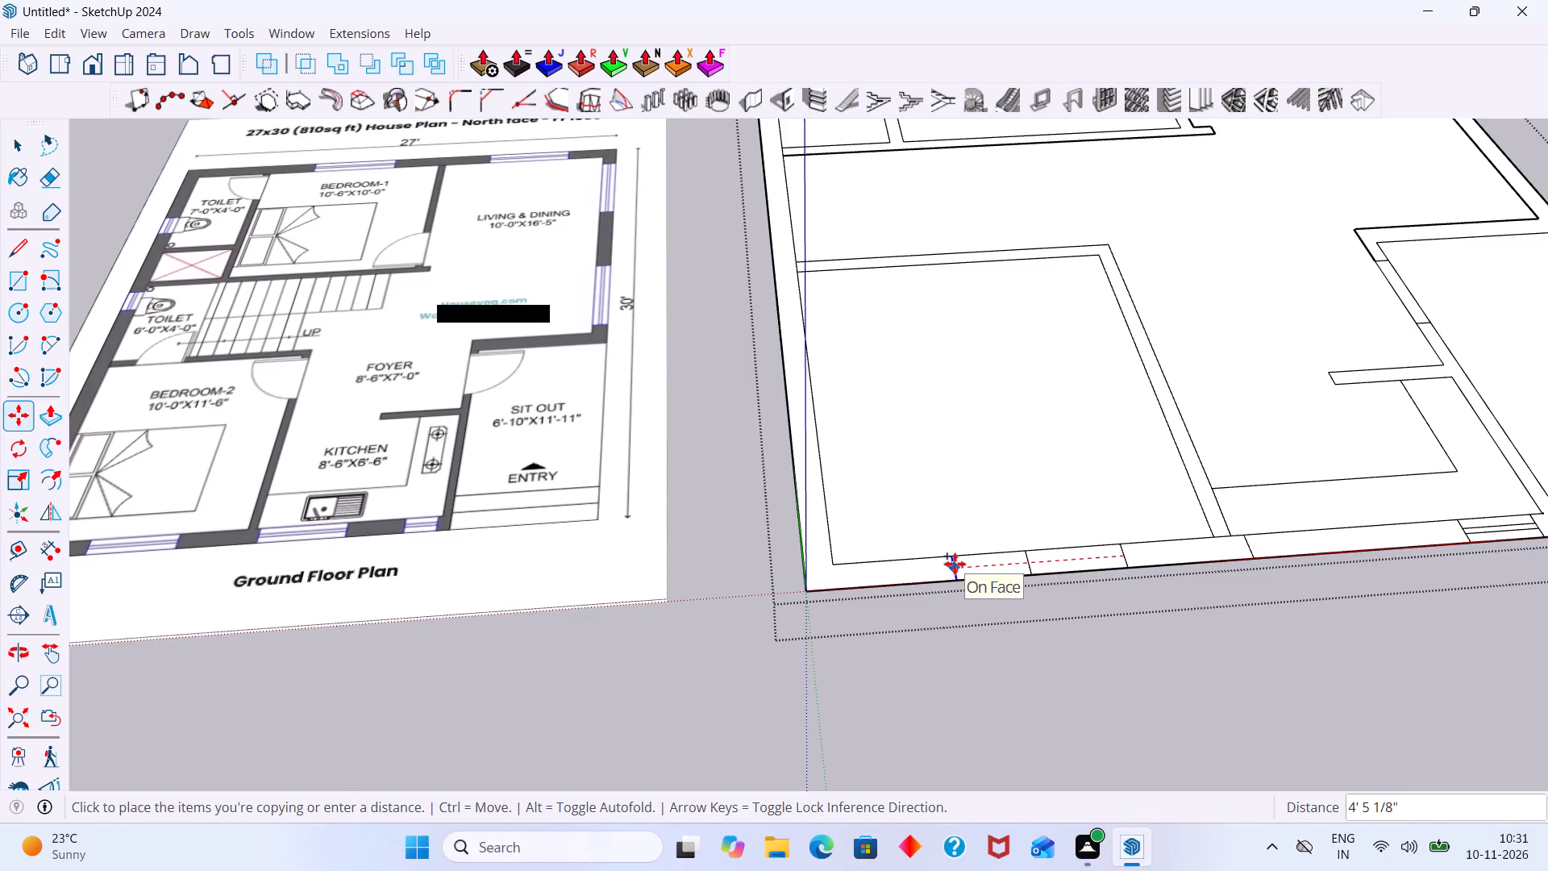
pyautogui.write("5'")
pyautogui.press('Return')
pyautogui.press('space')
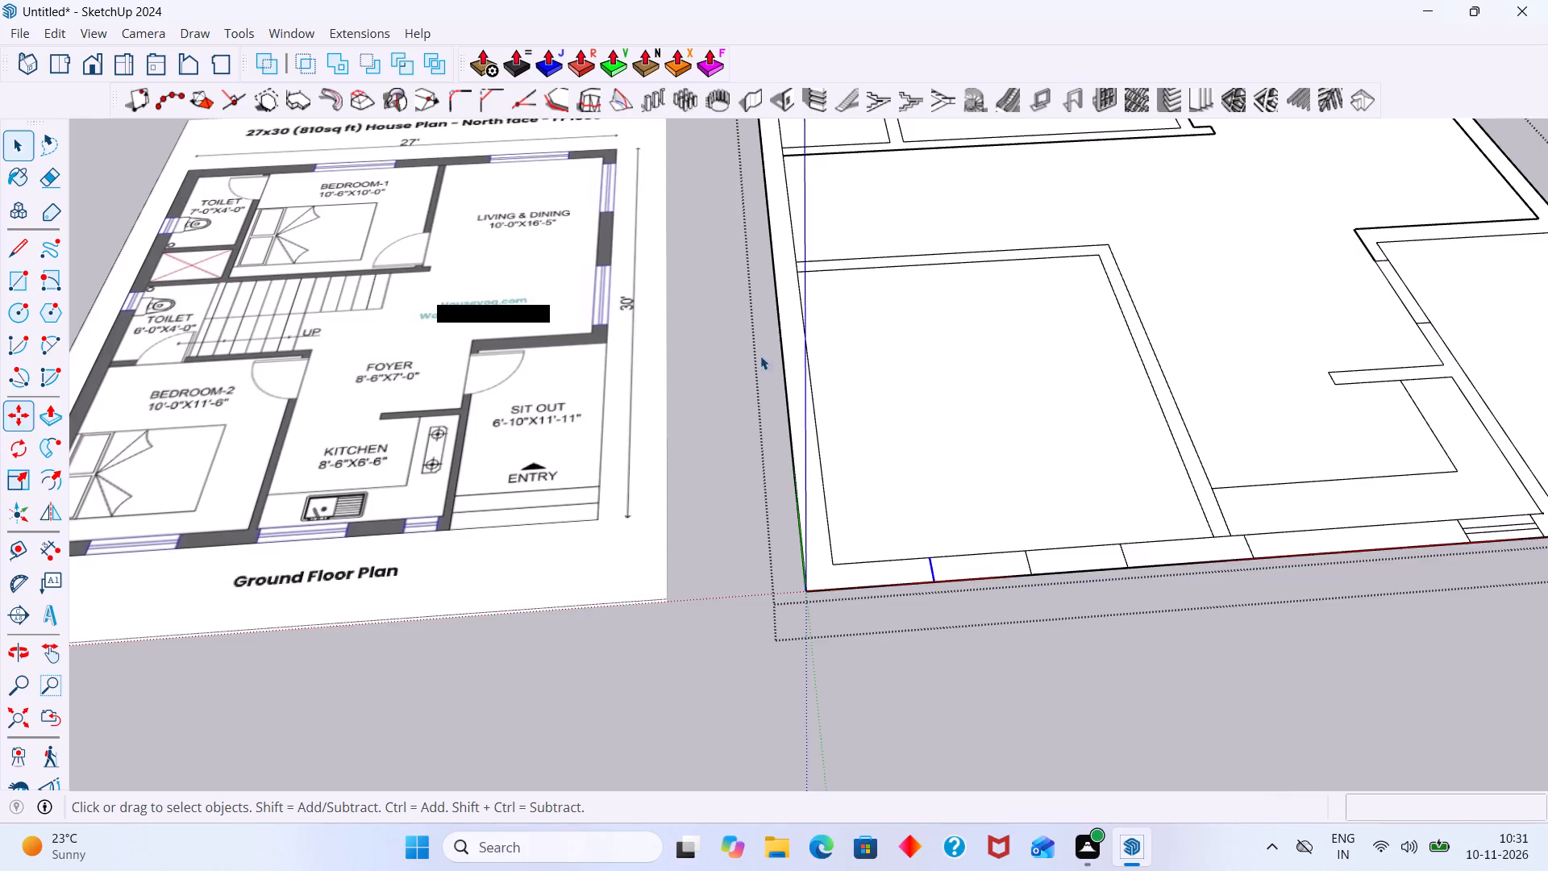
# Delete the original midpoint line between the two window edge lines in Bedroom-2's front wall.
pyautogui.scroll(-6, 814, 365)
pyautogui.scroll(7, 935, 499)
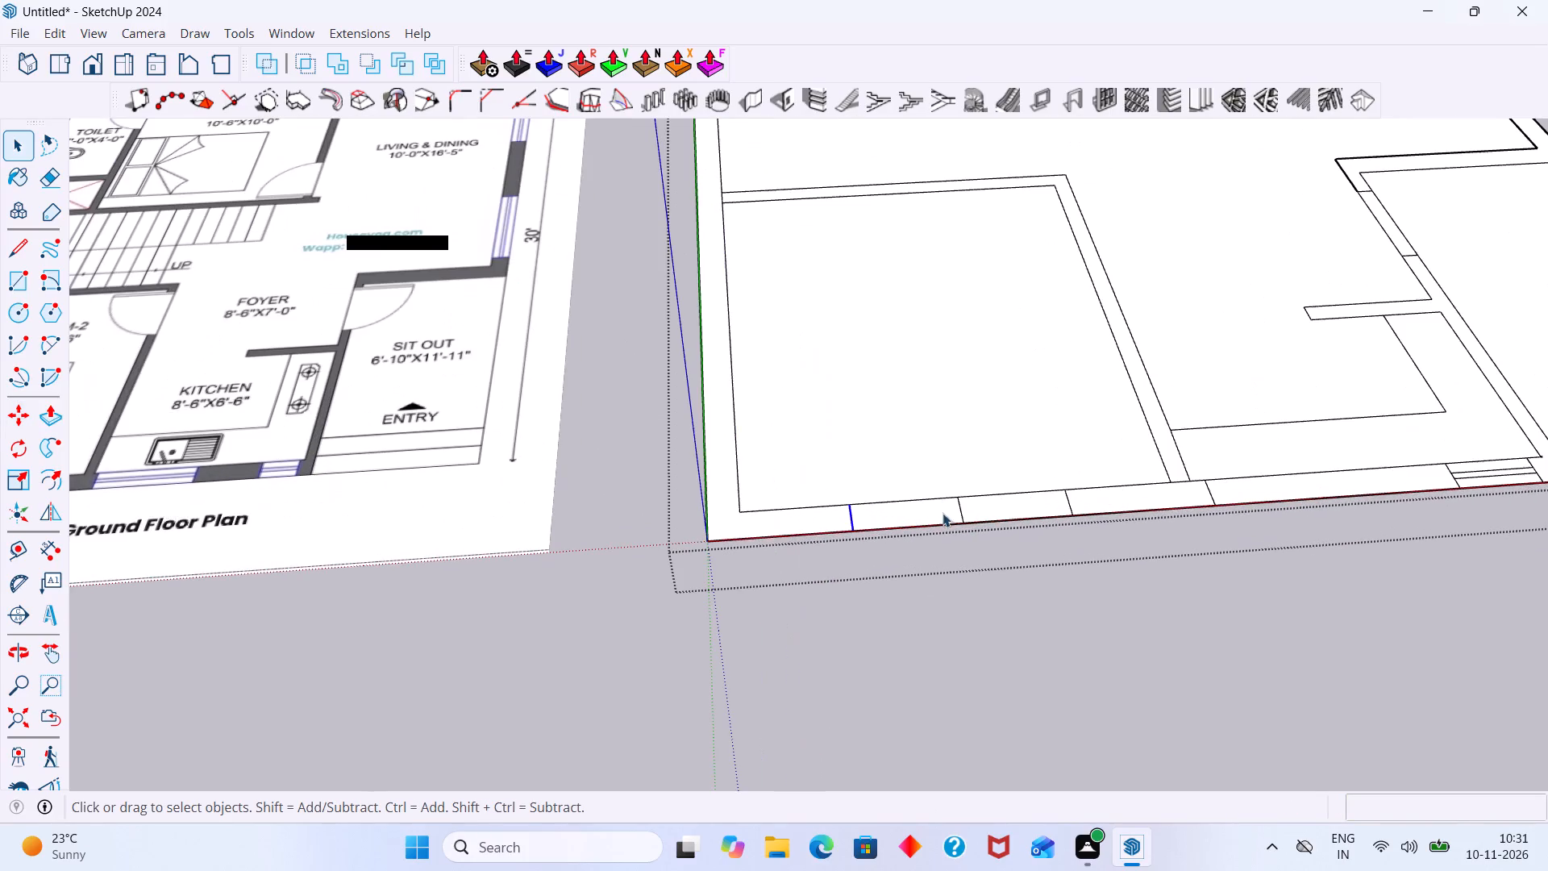
pyautogui.click(961, 511)
pyautogui.press('Delete')
# Draw a 5' centre line for the Bedroom-2 window between the midpoints of its two edge lines.
pyautogui.press('l')
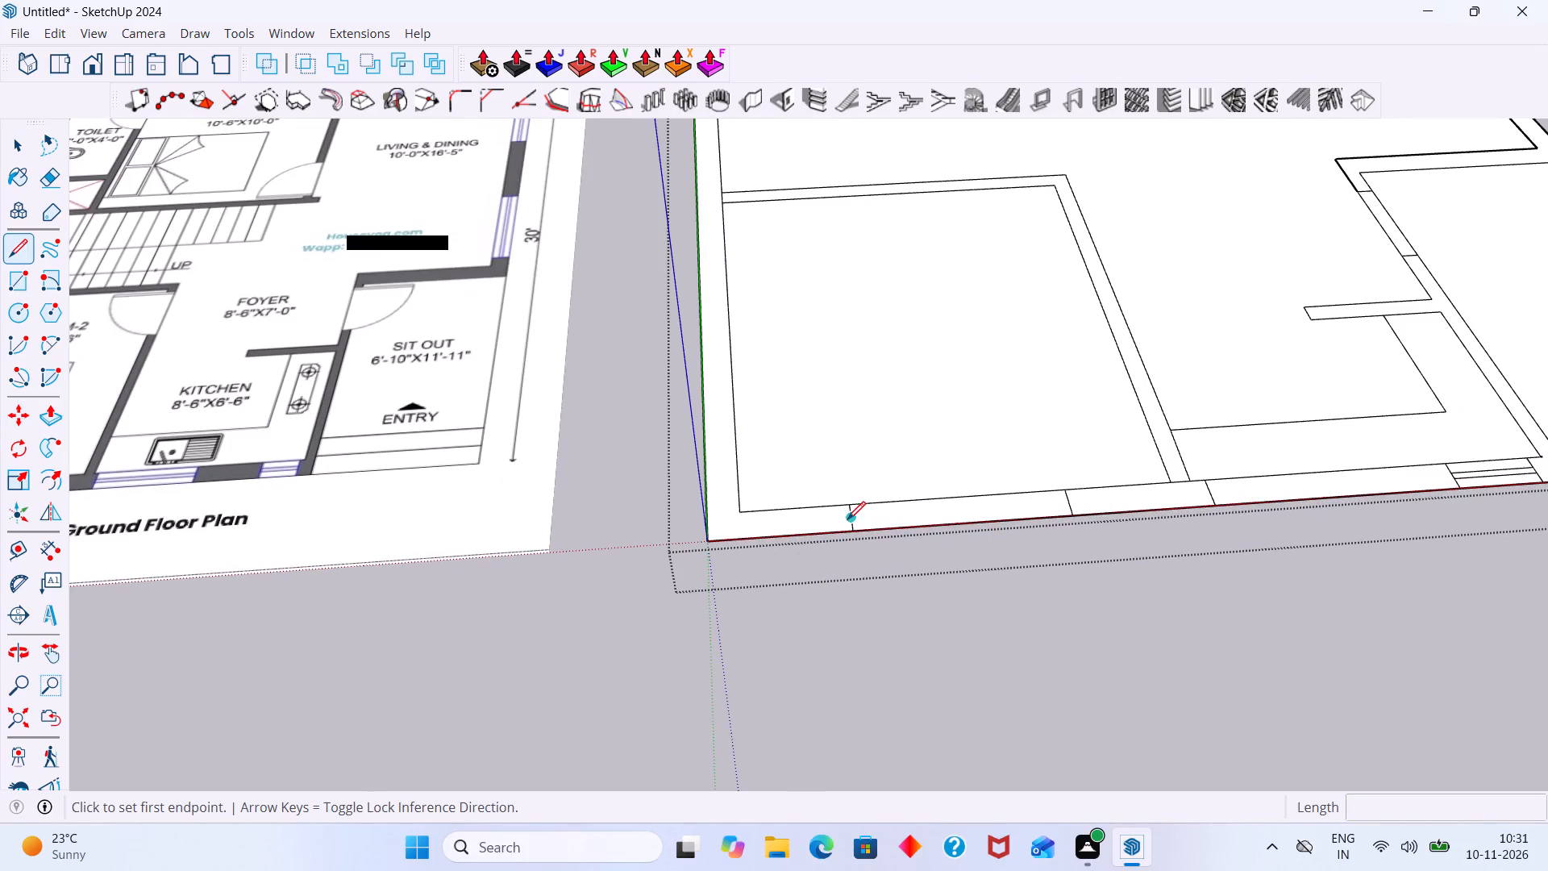
pyautogui.click(847, 519)
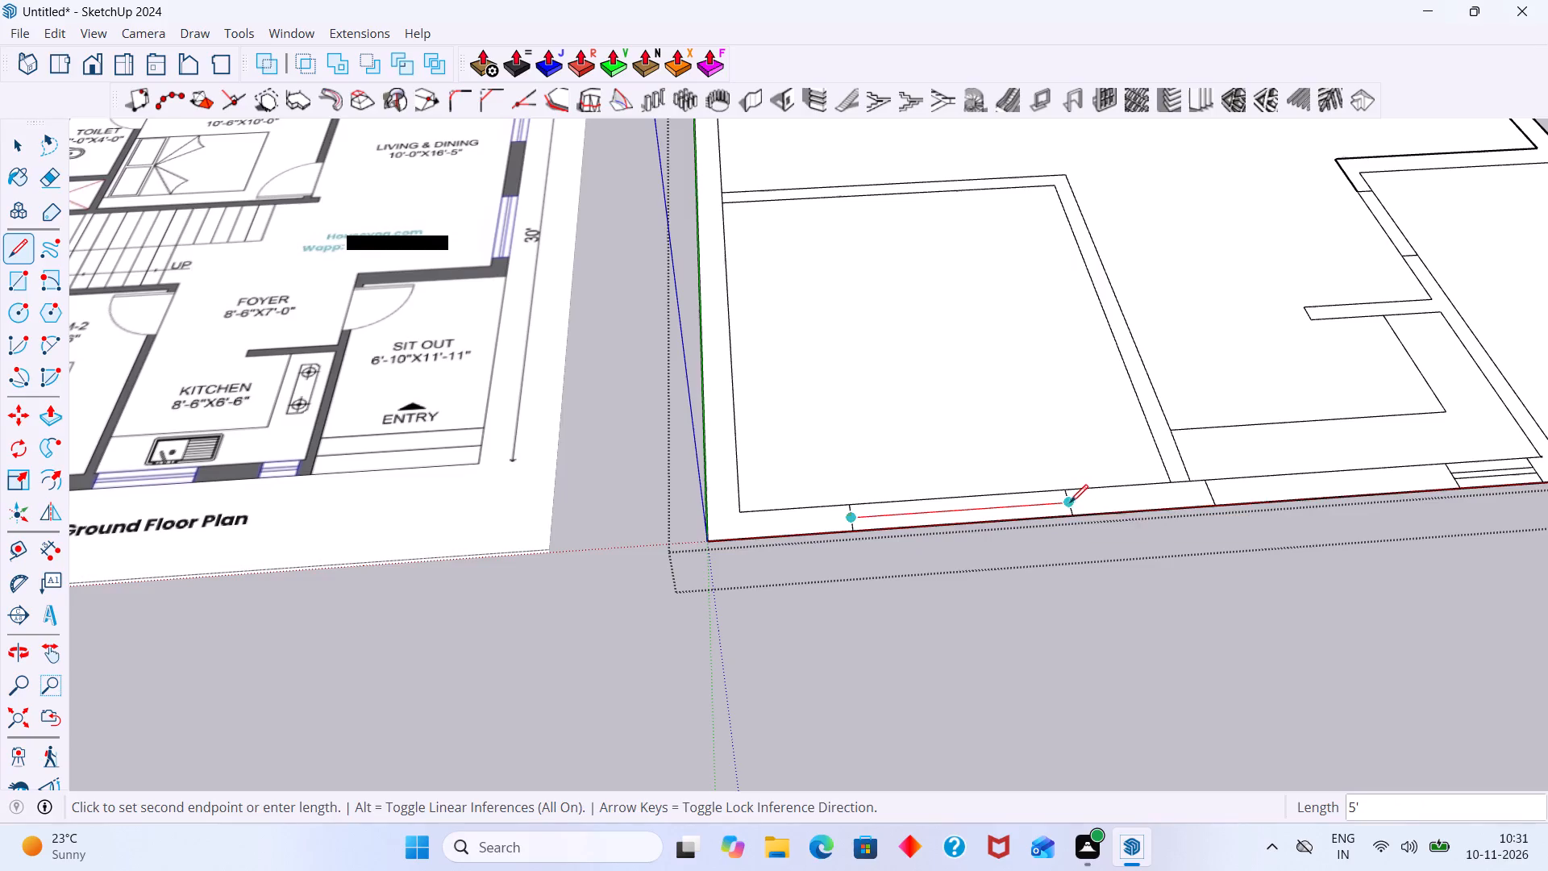
pyautogui.click(1067, 504)
pyautogui.press('space')
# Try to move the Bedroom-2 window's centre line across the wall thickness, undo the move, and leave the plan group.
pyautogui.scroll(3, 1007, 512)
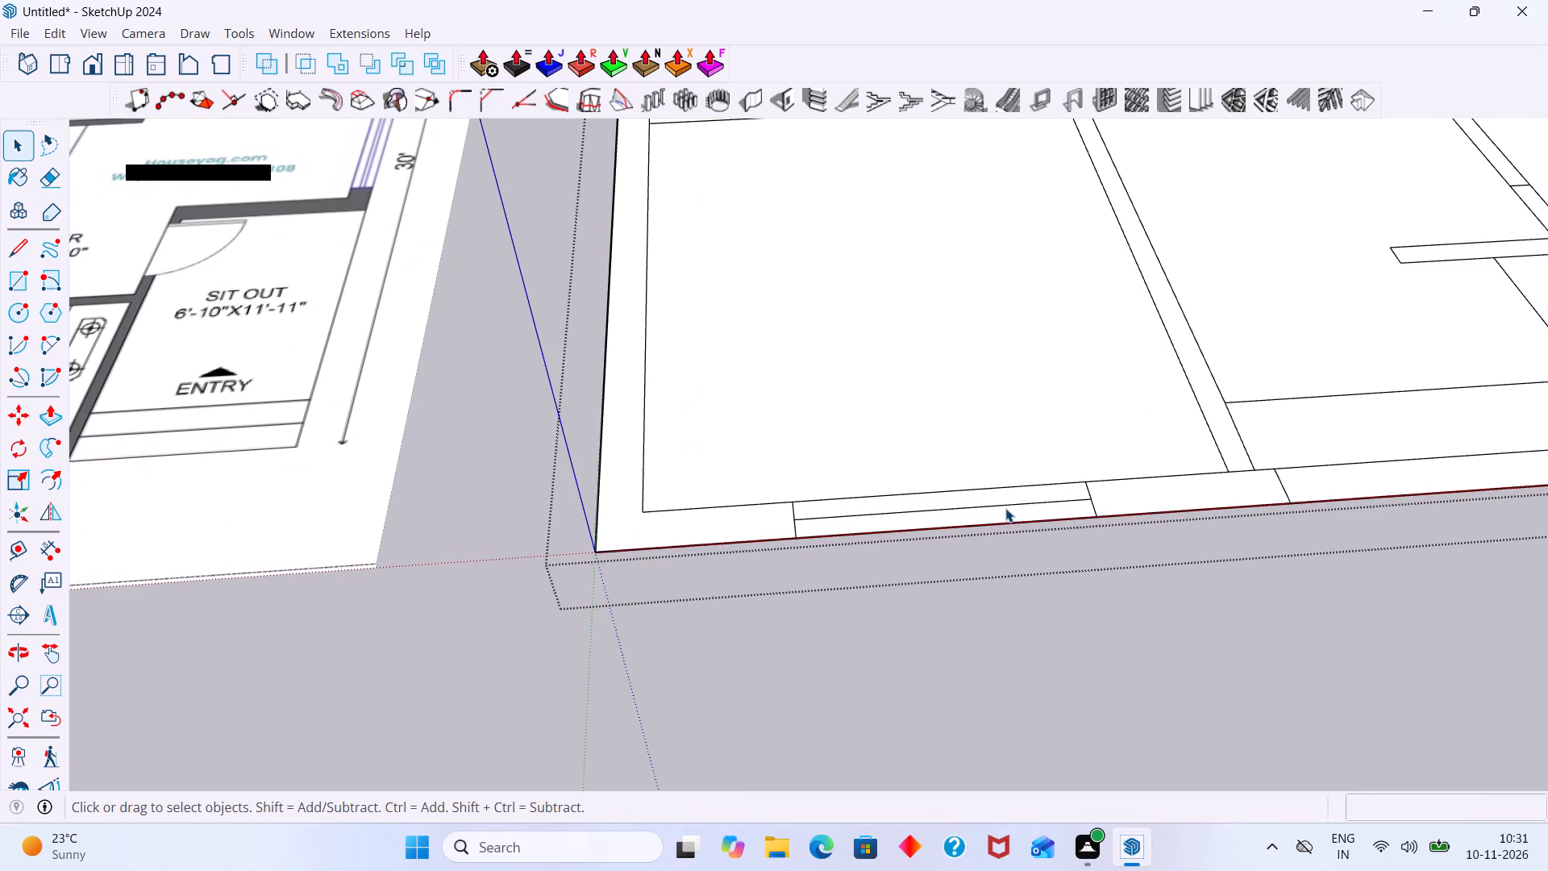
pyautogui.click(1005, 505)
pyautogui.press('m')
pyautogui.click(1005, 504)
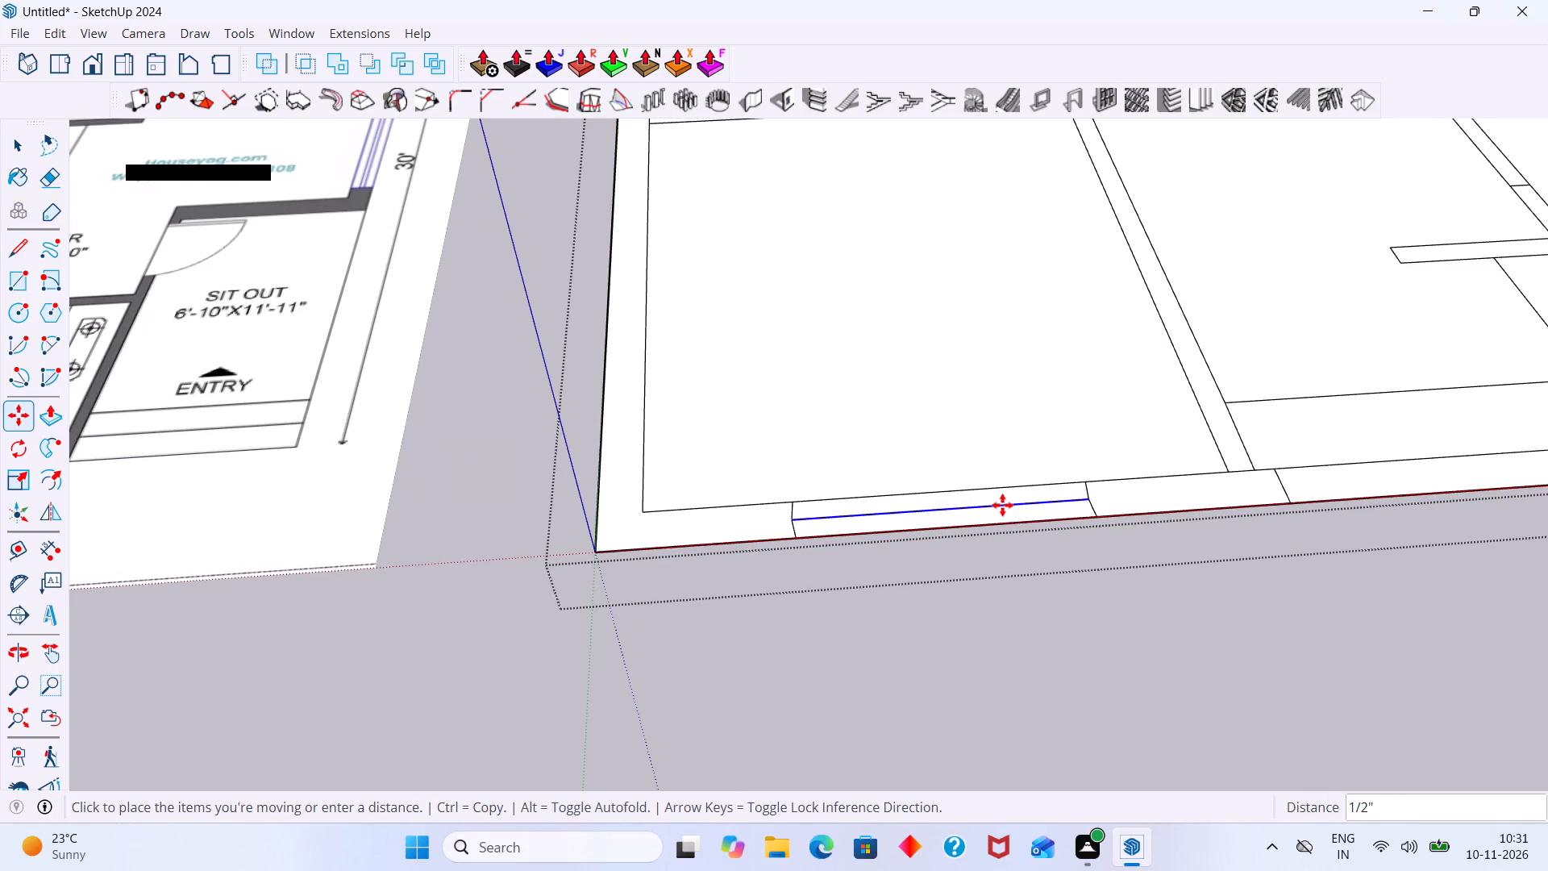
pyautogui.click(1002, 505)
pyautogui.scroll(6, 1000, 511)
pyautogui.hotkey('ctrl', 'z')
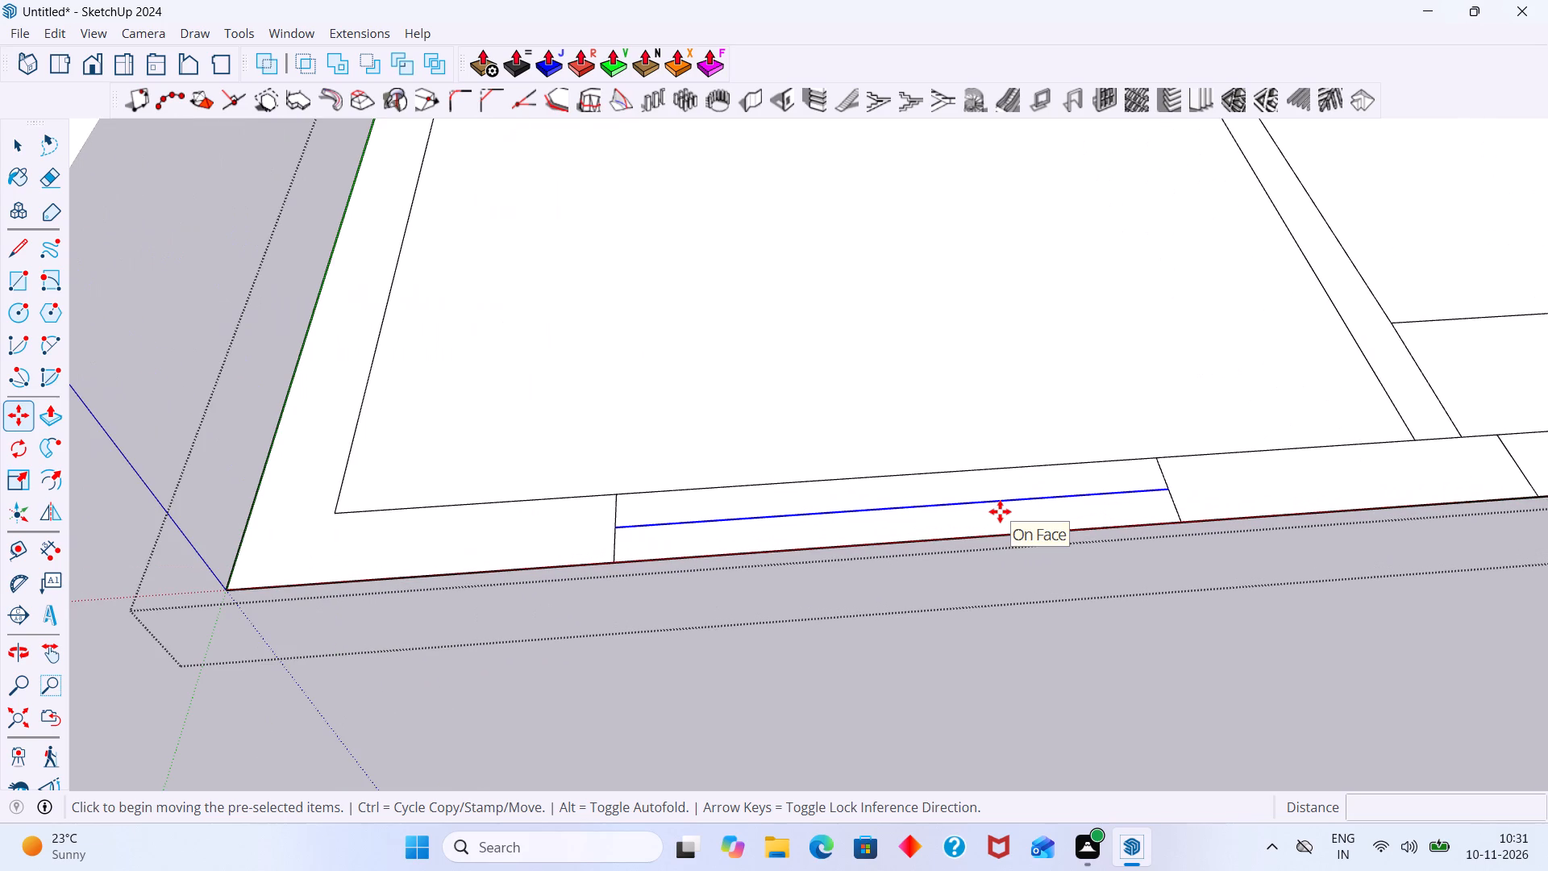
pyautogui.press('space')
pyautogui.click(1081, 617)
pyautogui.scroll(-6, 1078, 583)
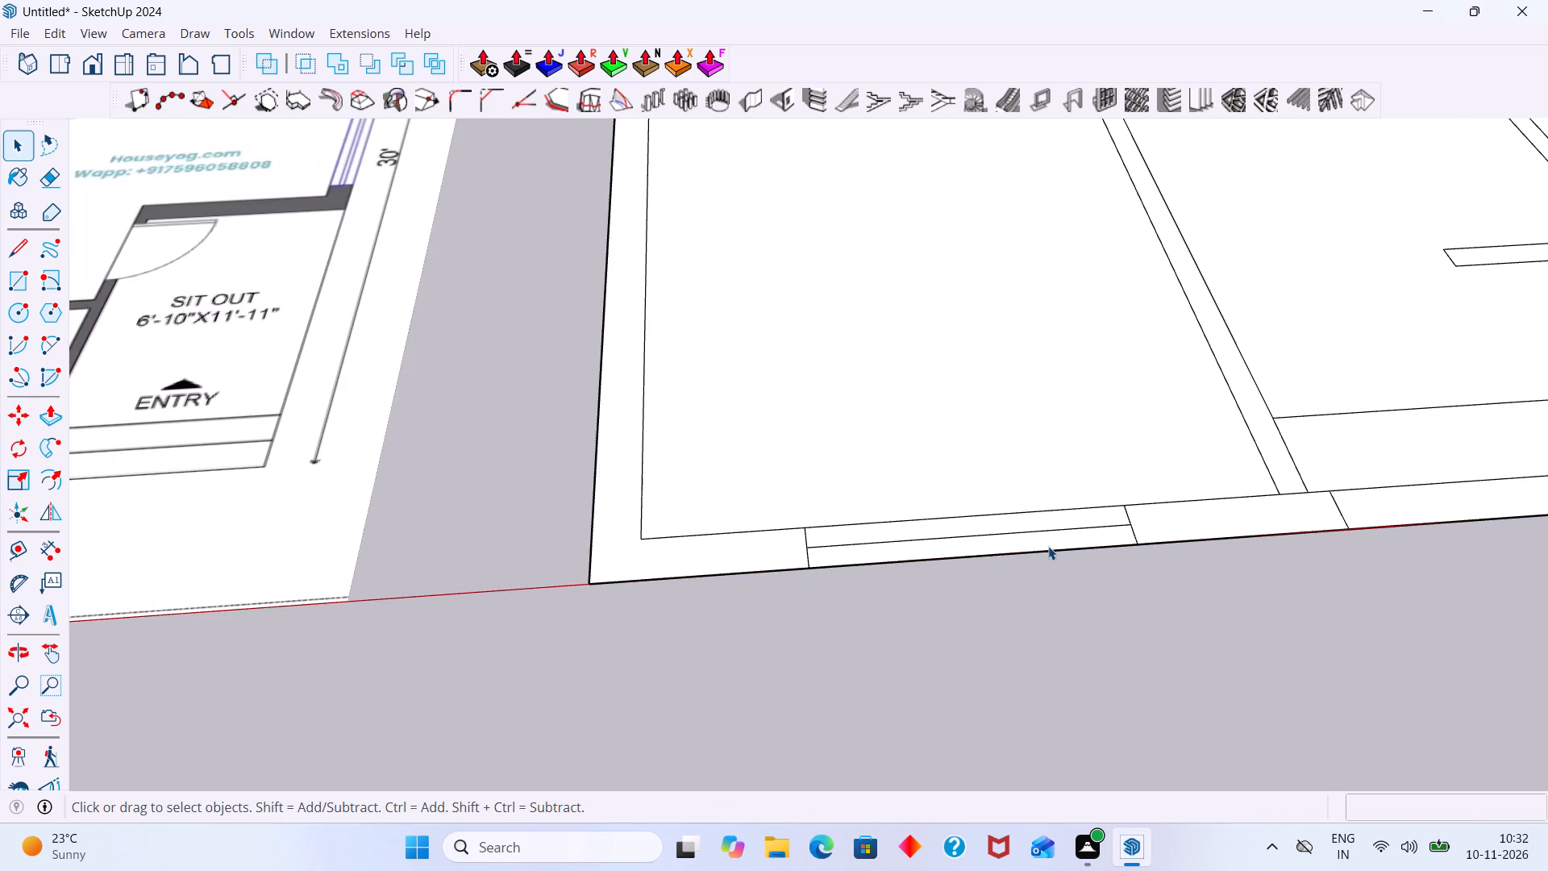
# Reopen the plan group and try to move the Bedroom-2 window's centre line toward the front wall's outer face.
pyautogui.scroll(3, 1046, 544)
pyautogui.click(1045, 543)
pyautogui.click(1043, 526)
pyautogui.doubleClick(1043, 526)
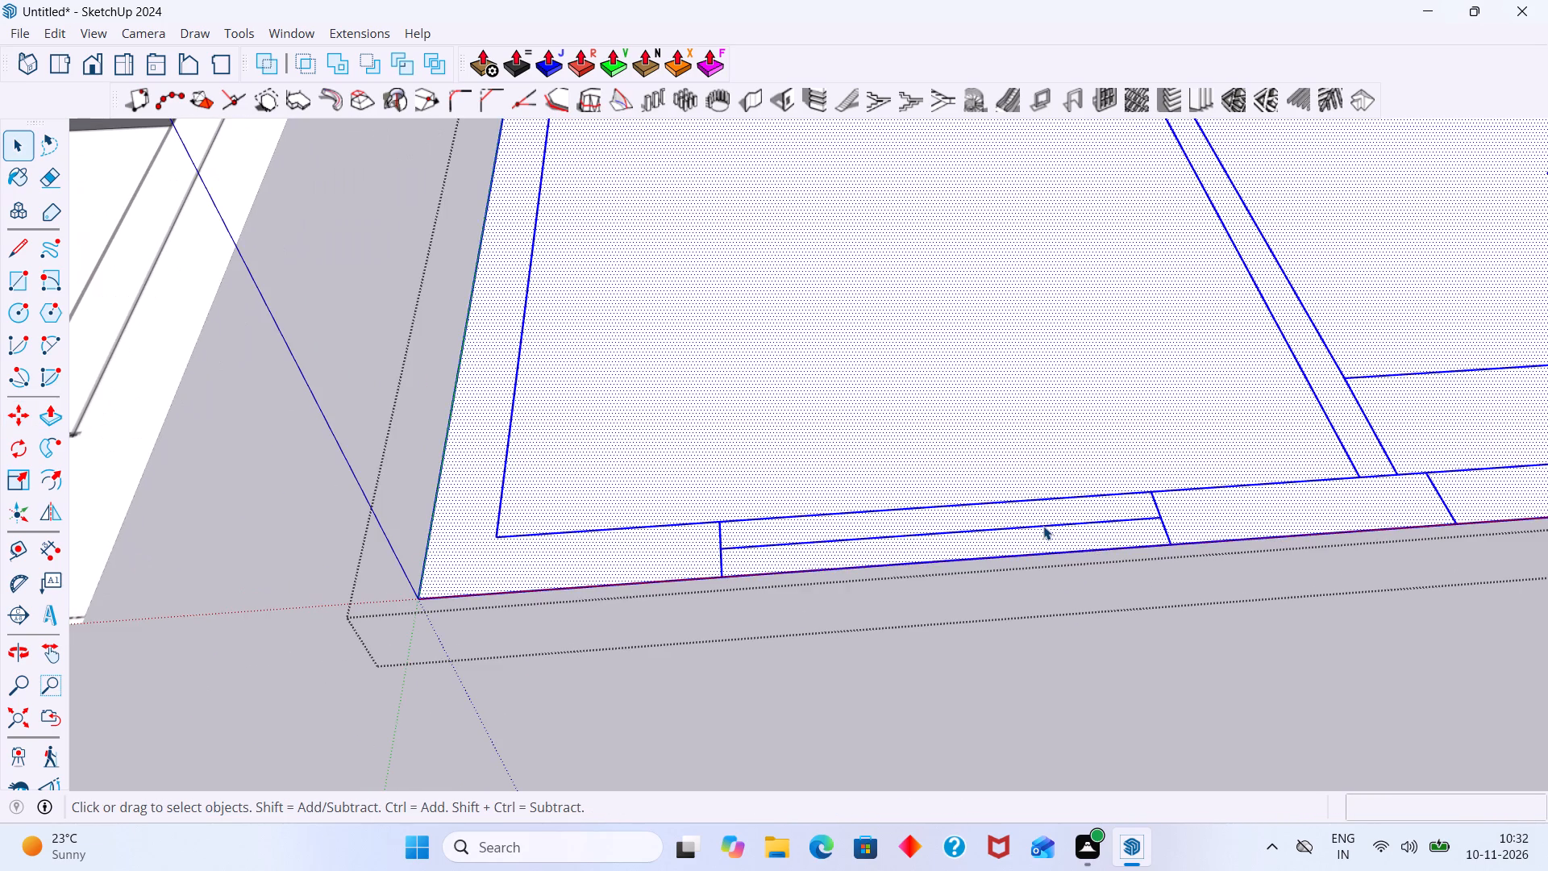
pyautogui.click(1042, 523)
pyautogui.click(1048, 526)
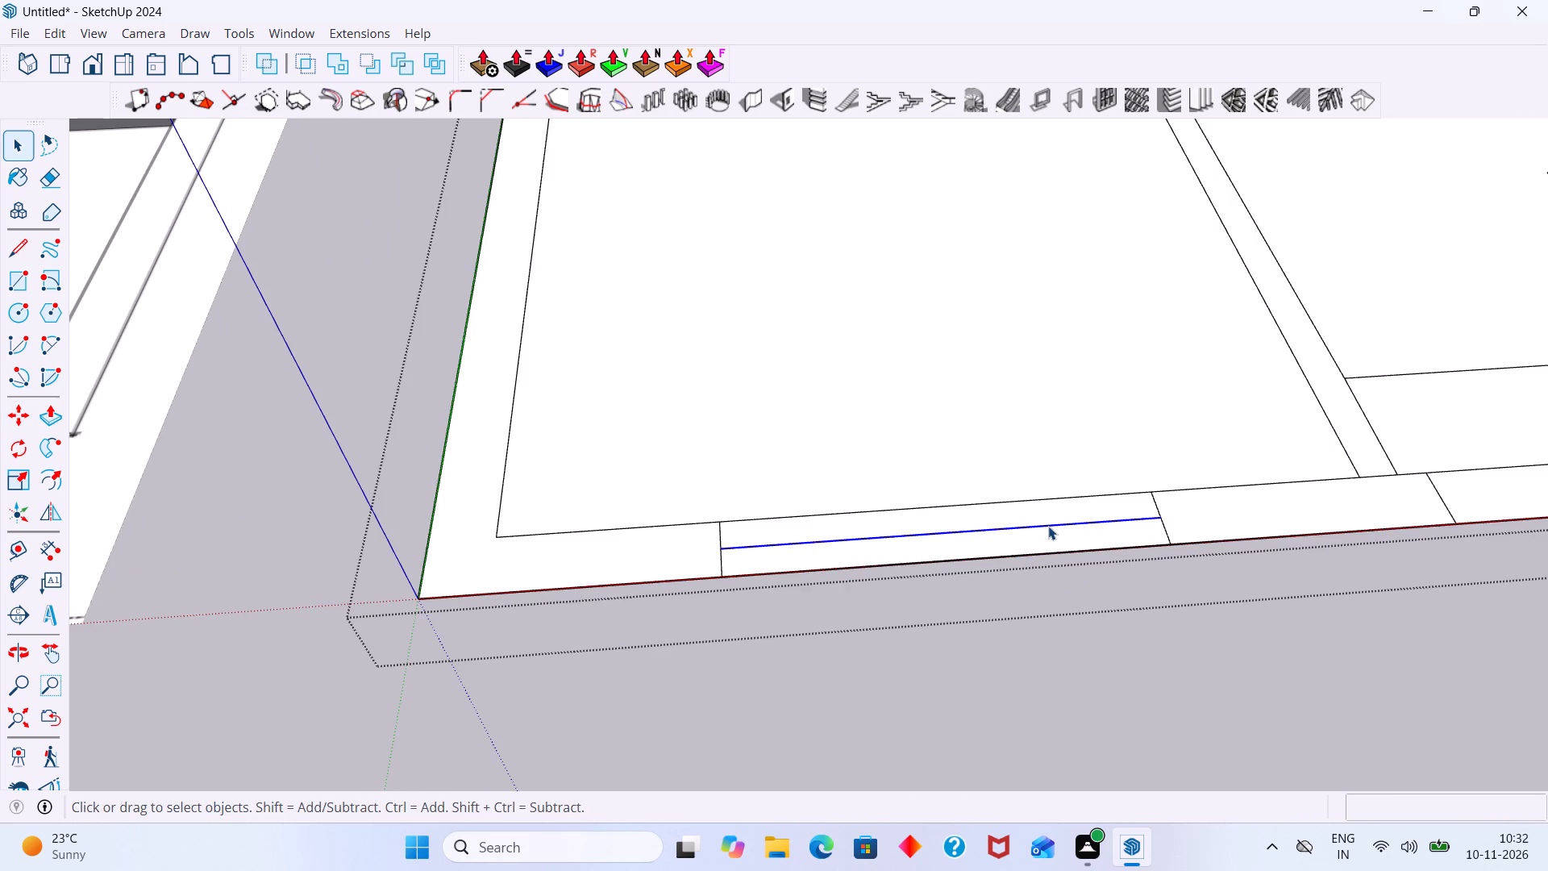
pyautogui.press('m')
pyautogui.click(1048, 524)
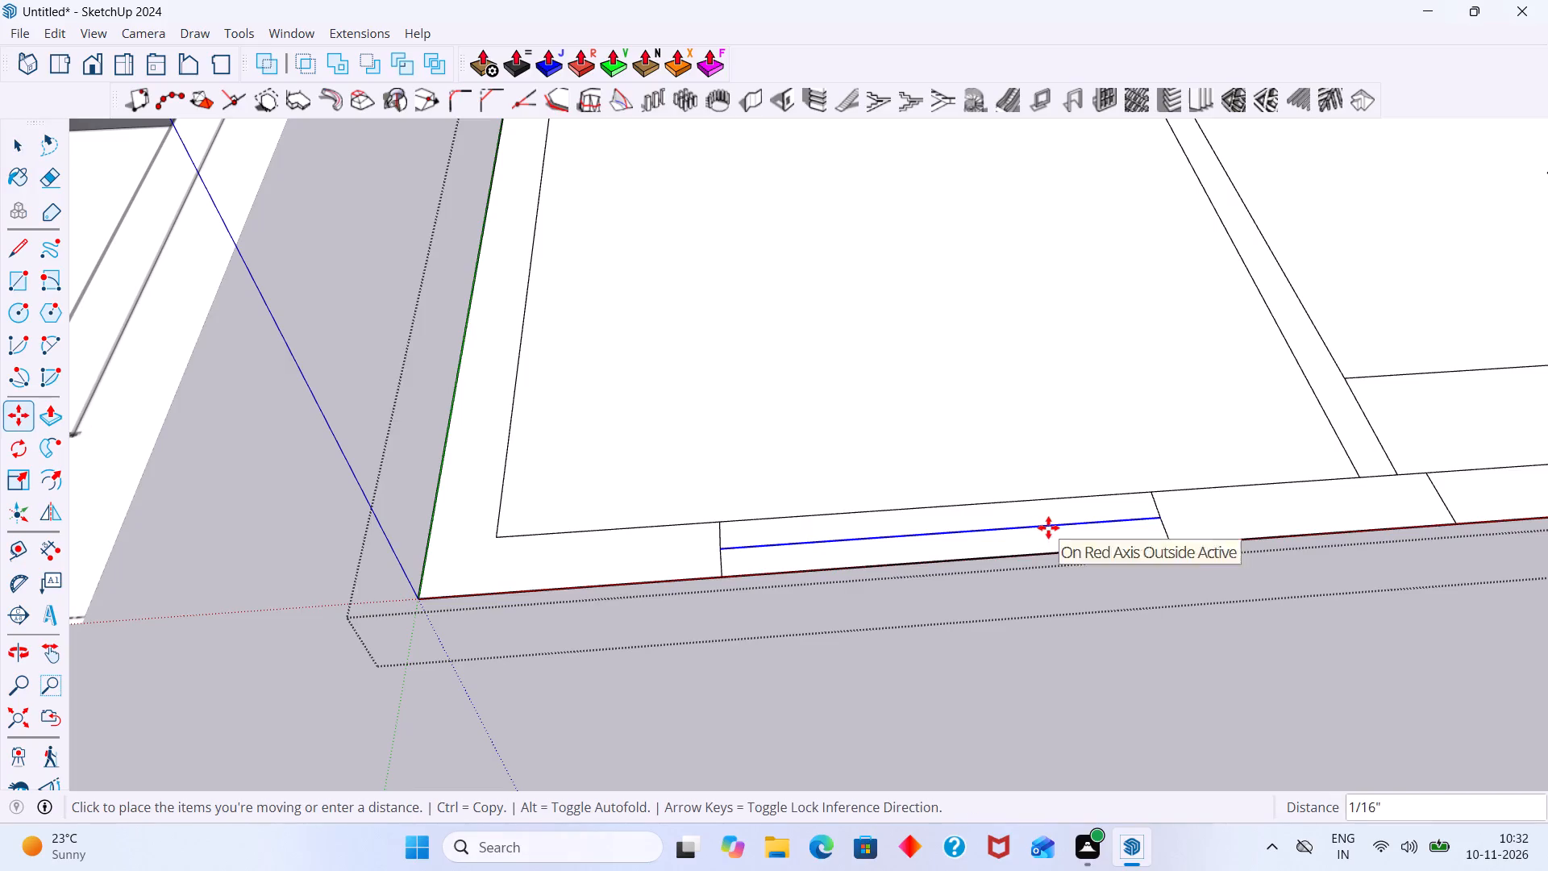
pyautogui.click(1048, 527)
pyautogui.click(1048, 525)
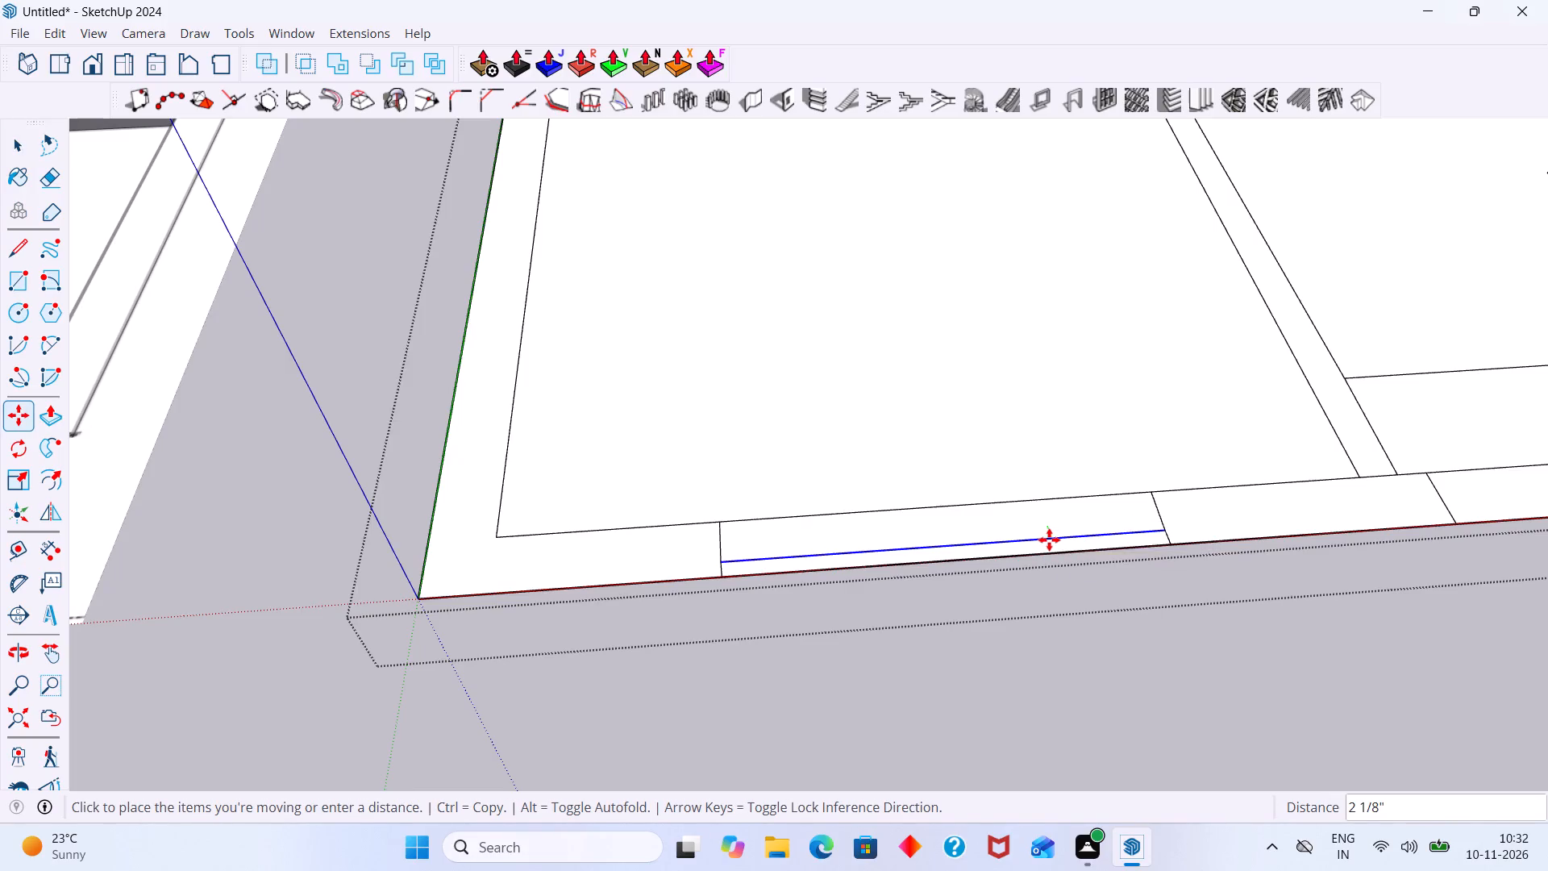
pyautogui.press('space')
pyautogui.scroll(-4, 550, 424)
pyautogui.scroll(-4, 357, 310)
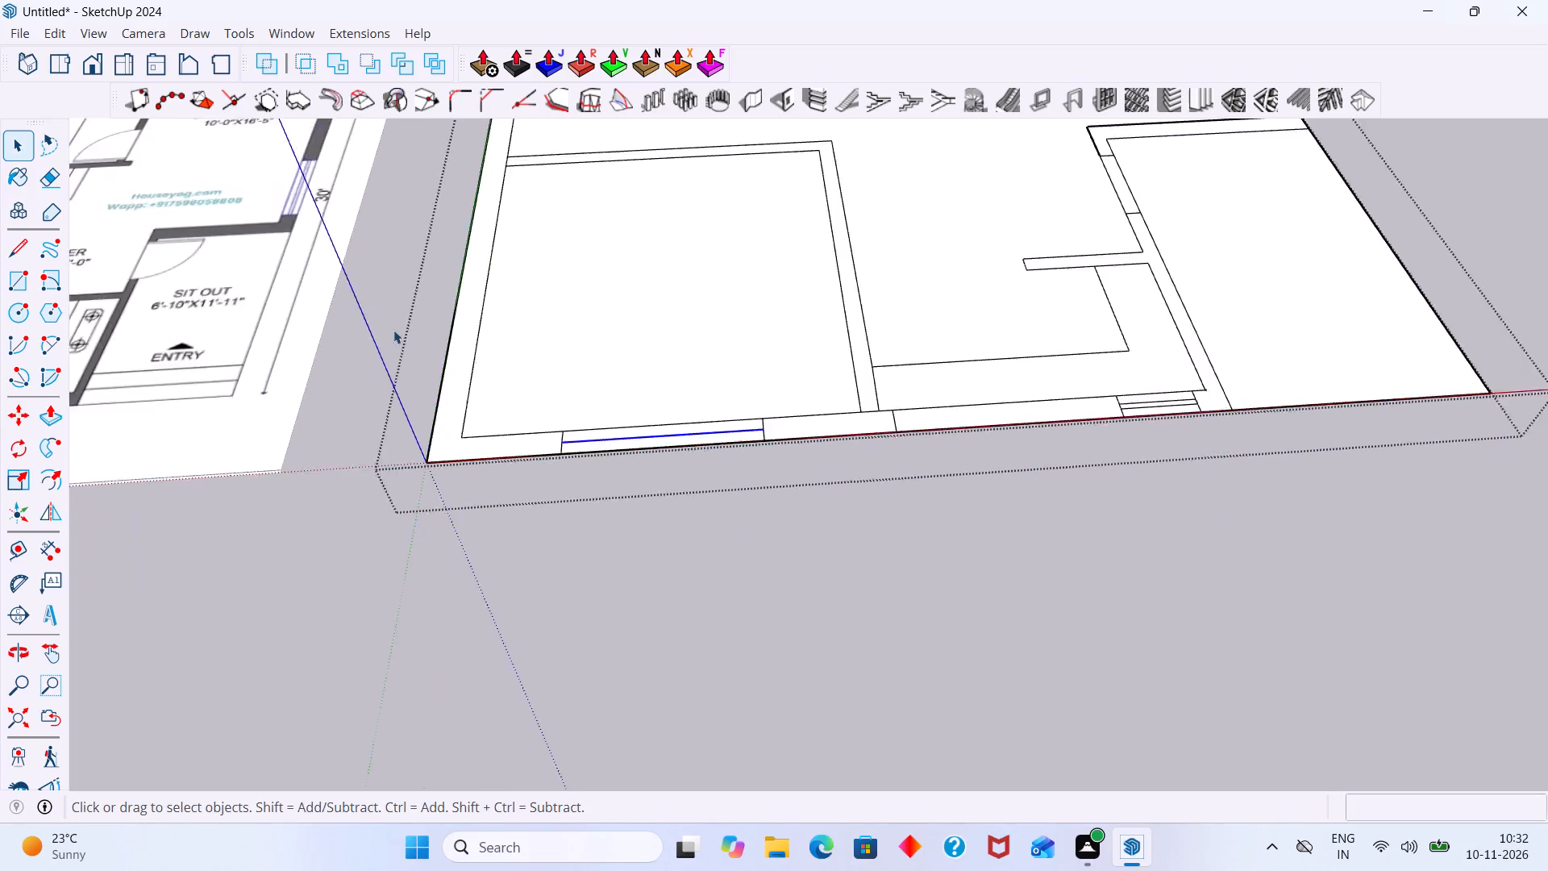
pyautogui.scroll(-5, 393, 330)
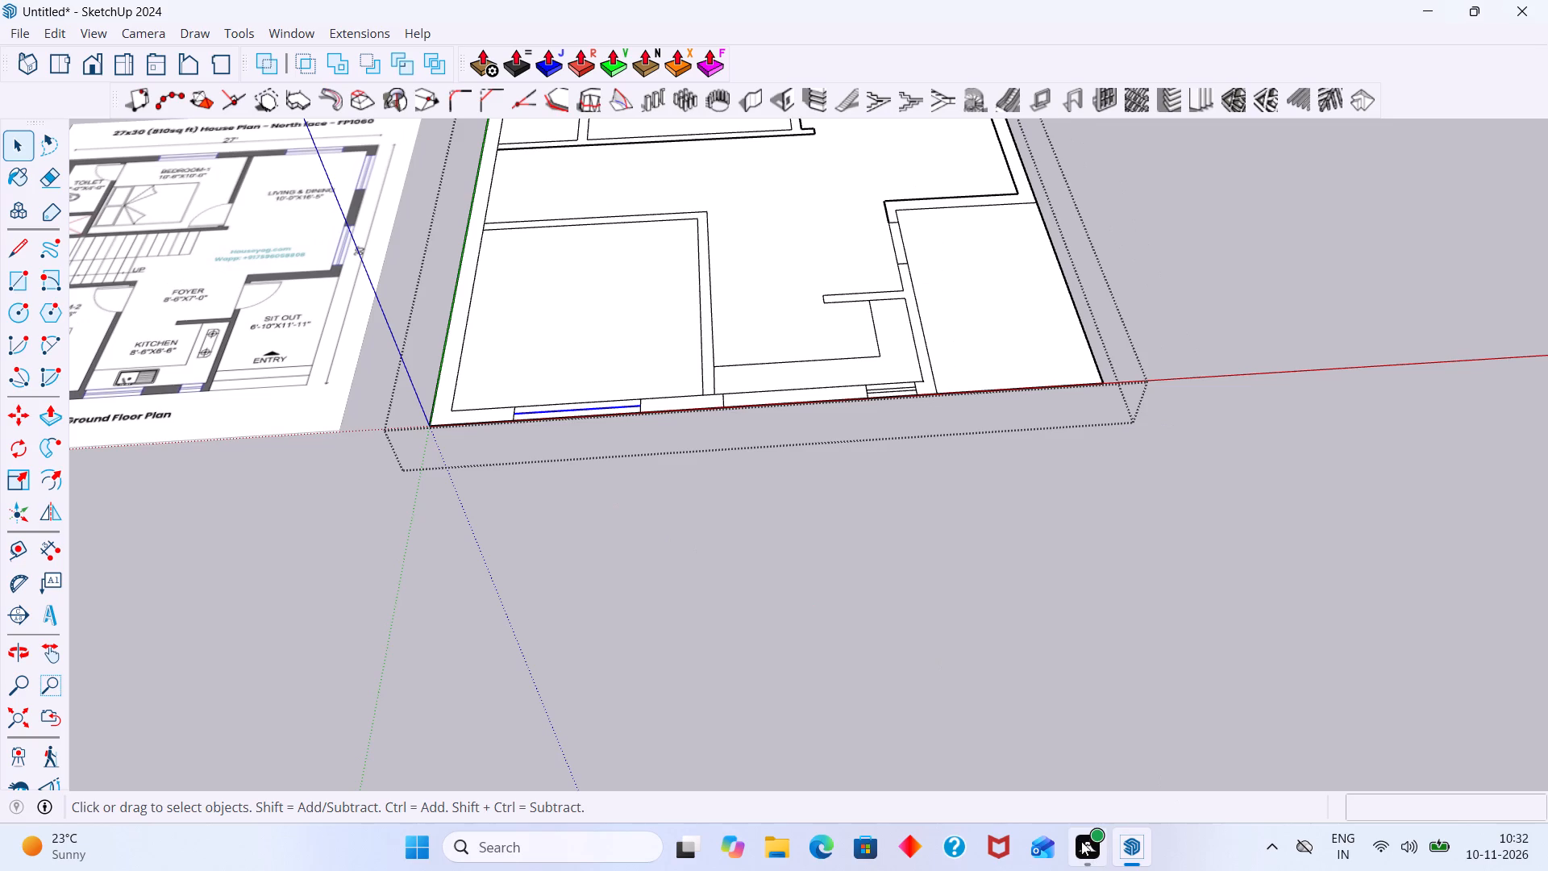
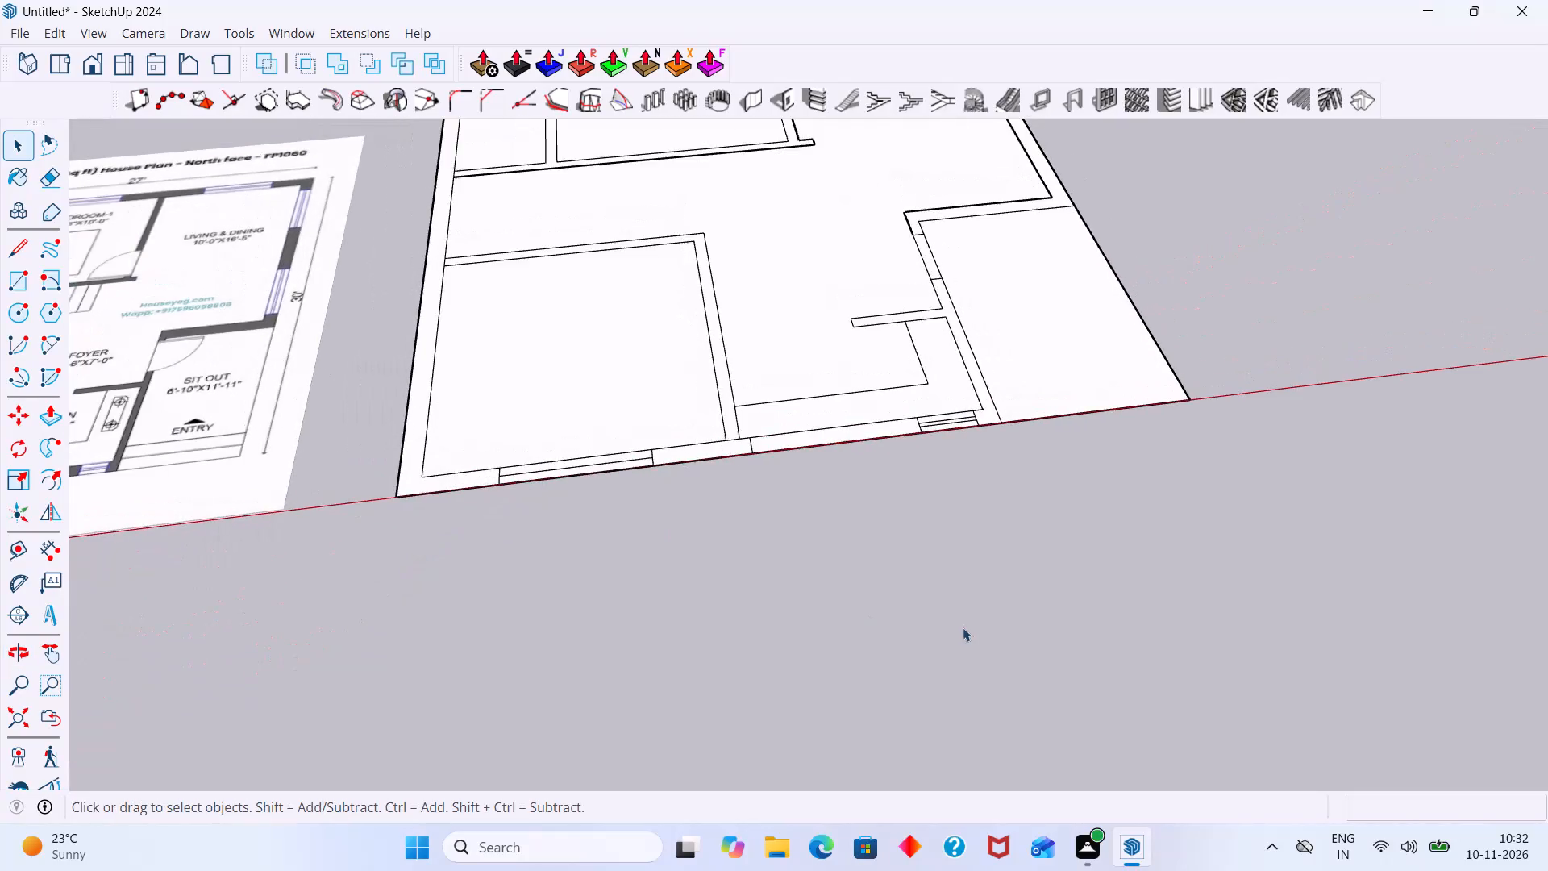
# Open the floor plan group and copy the Bedroom-2 window's centre line 1" toward the outer wall edge.
pyautogui.scroll(-1, 963, 627)
pyautogui.scroll(10, 652, 531)
pyautogui.click(592, 445)
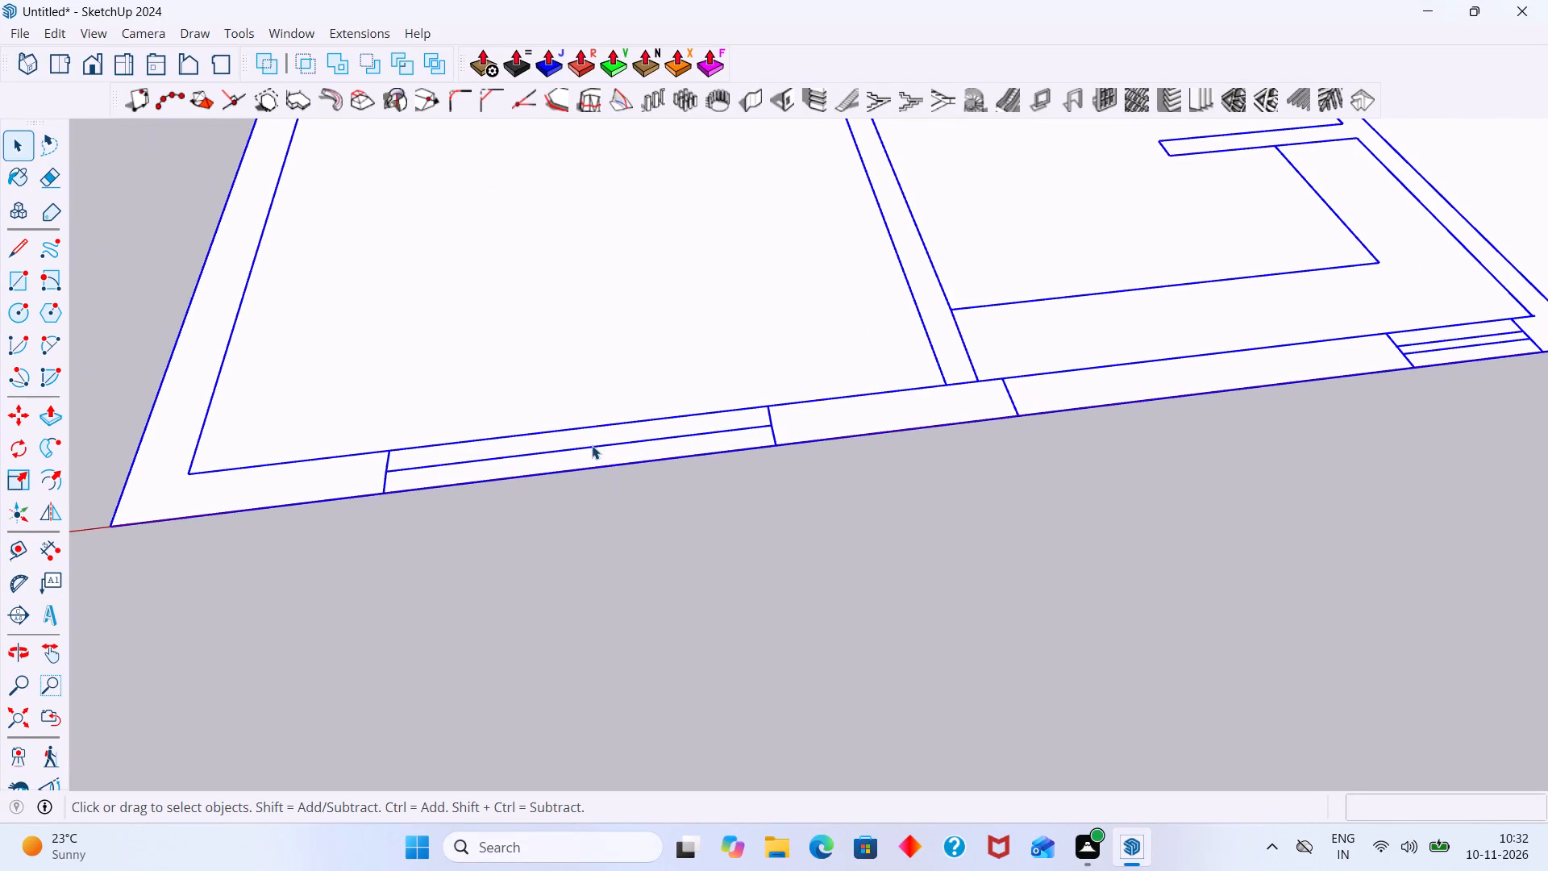
pyautogui.doubleClick(592, 445)
pyautogui.click(598, 448)
pyautogui.scroll(2, 599, 447)
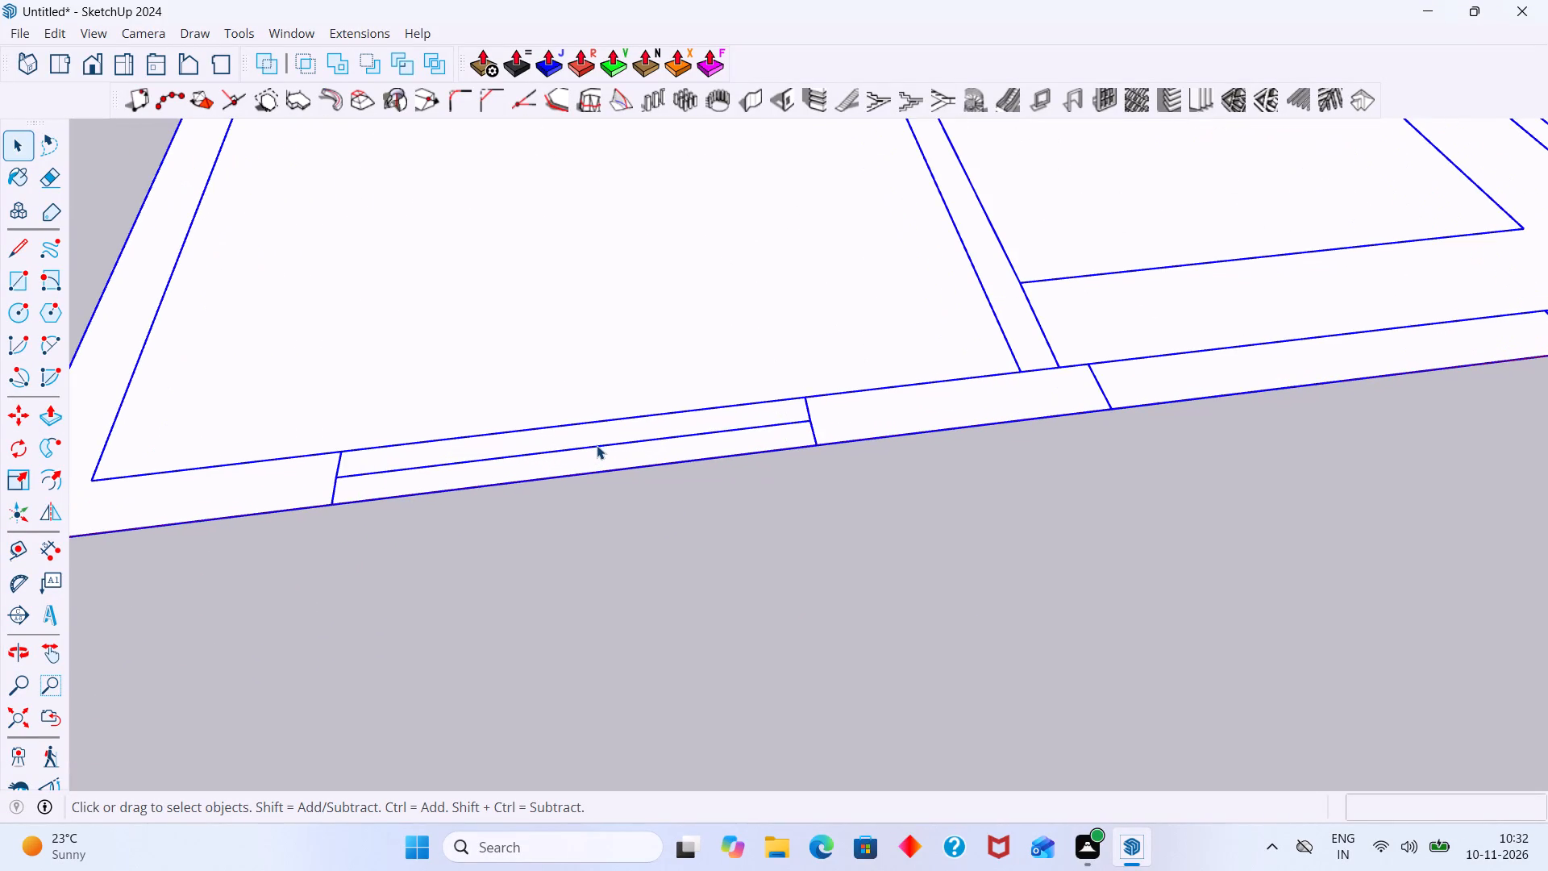
pyautogui.click(596, 444)
pyautogui.scroll(2, 596, 444)
pyautogui.doubleClick(597, 444)
pyautogui.doubleClick(610, 444)
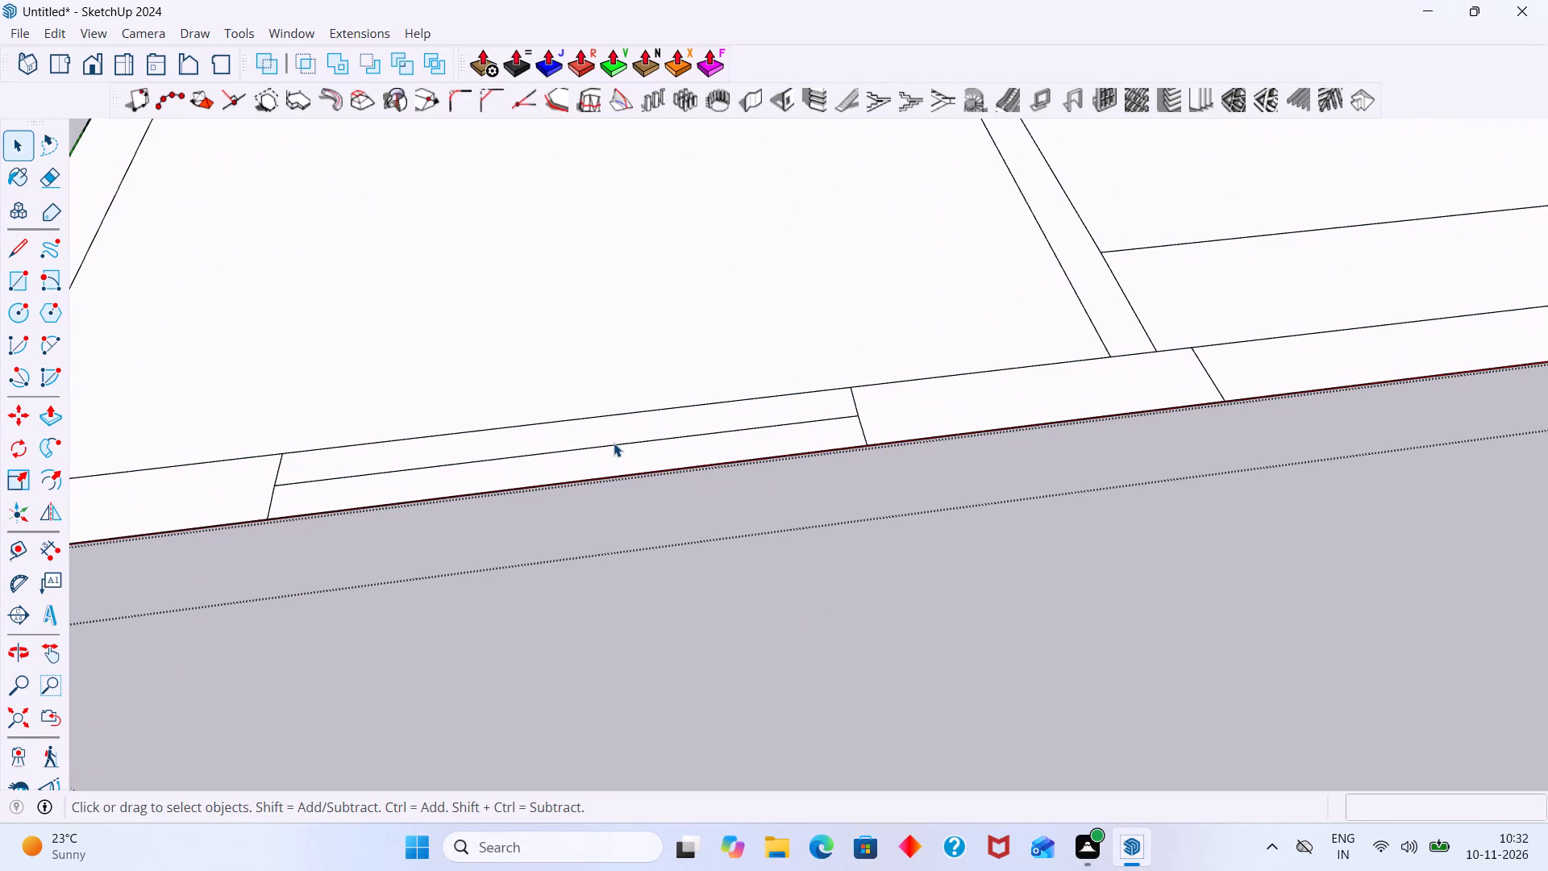
pyautogui.click(614, 443)
pyautogui.press('m')
pyautogui.click(615, 443)
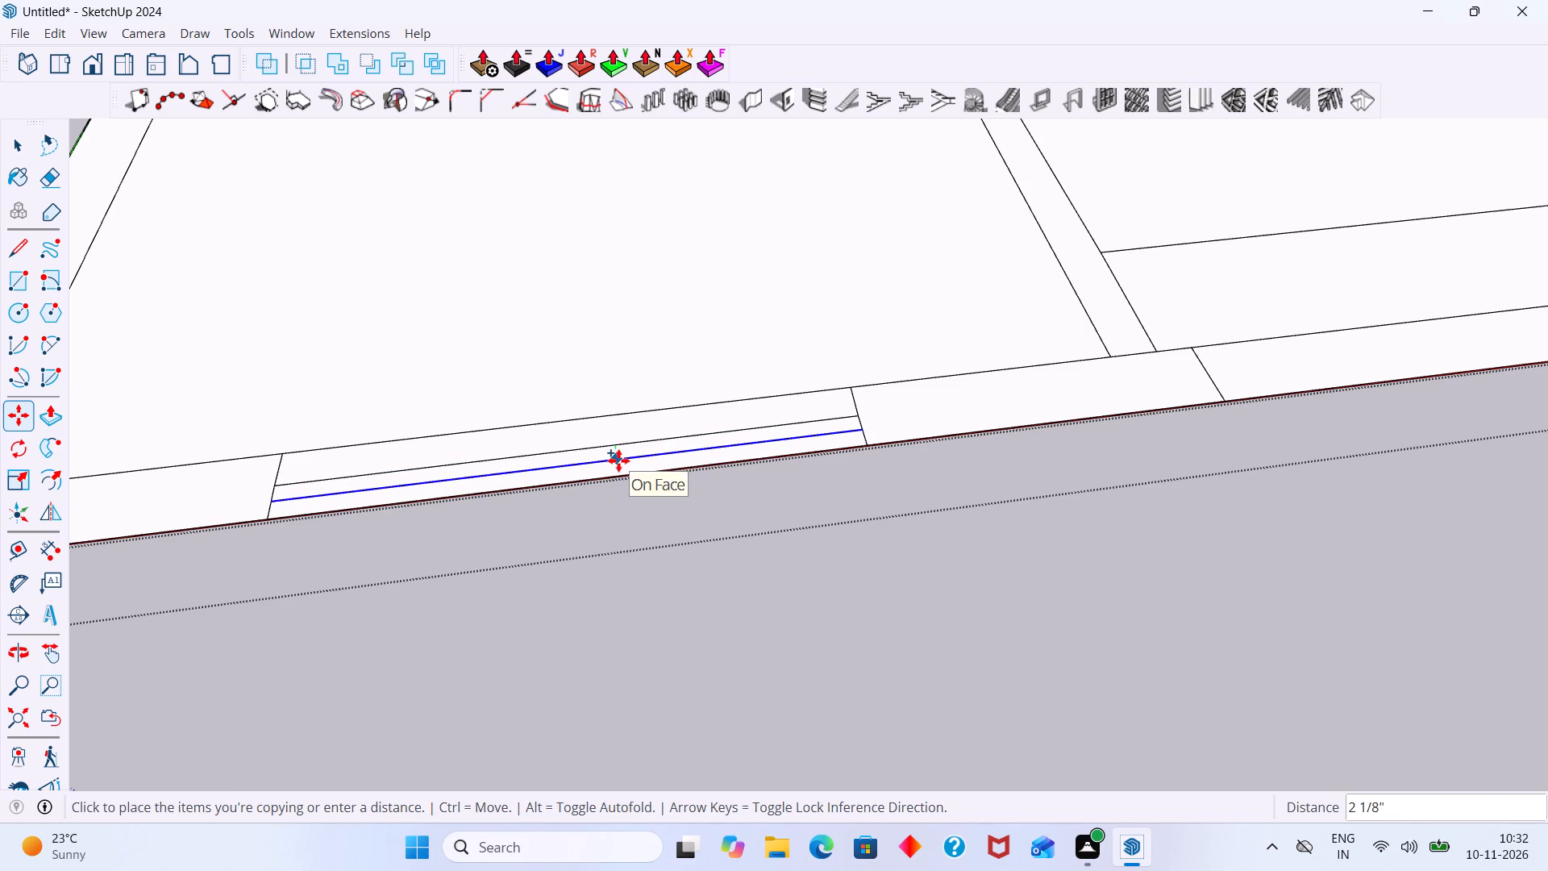
pyautogui.press('1')
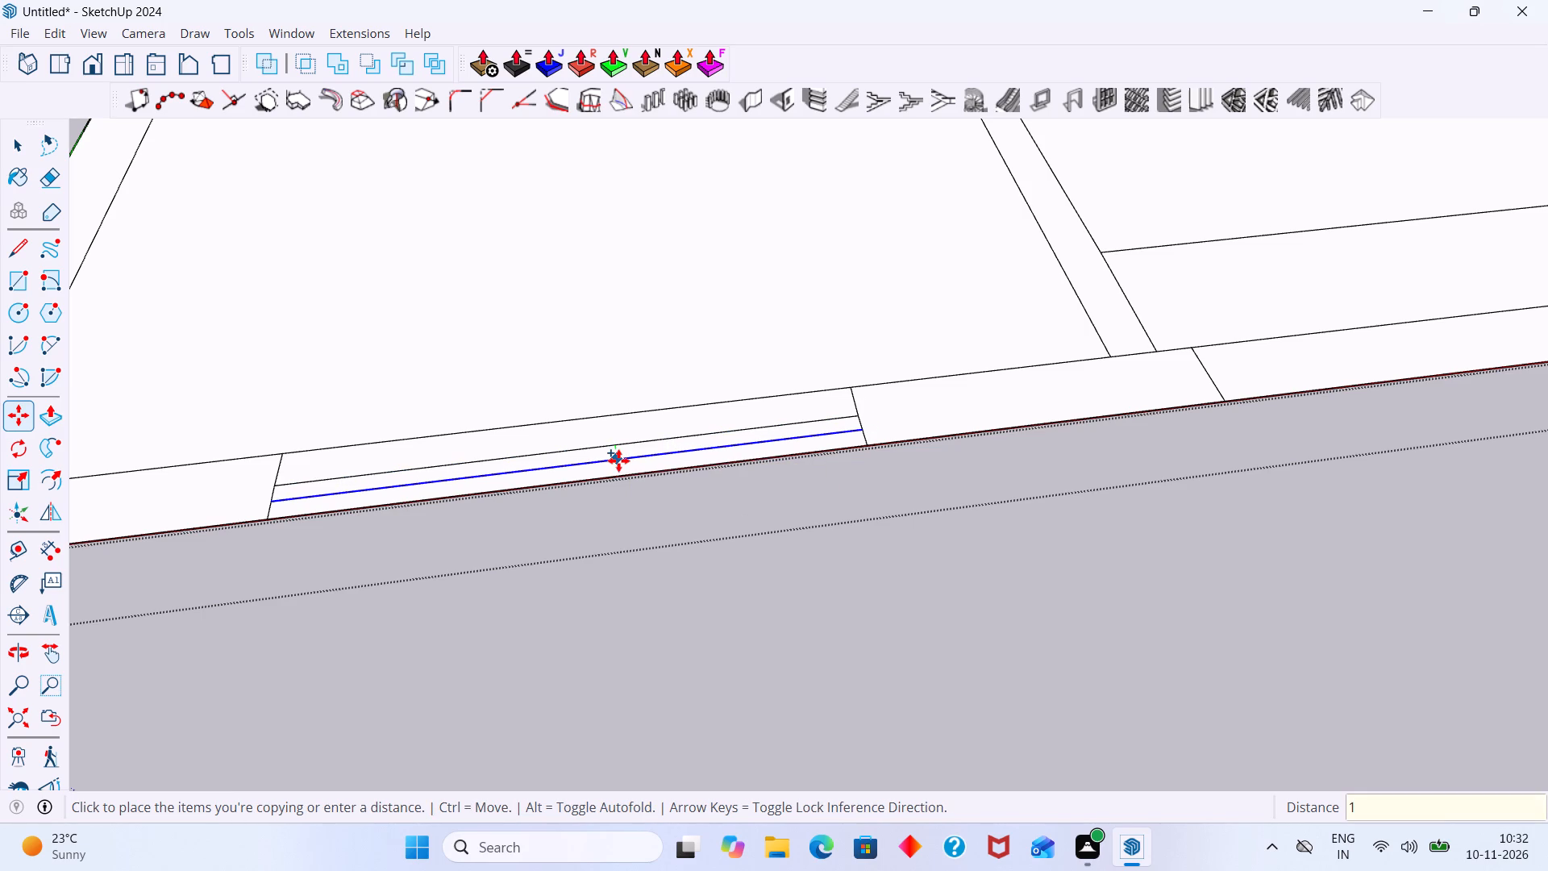
pyautogui.hotkey('shift', '"')
pyautogui.press('Return')
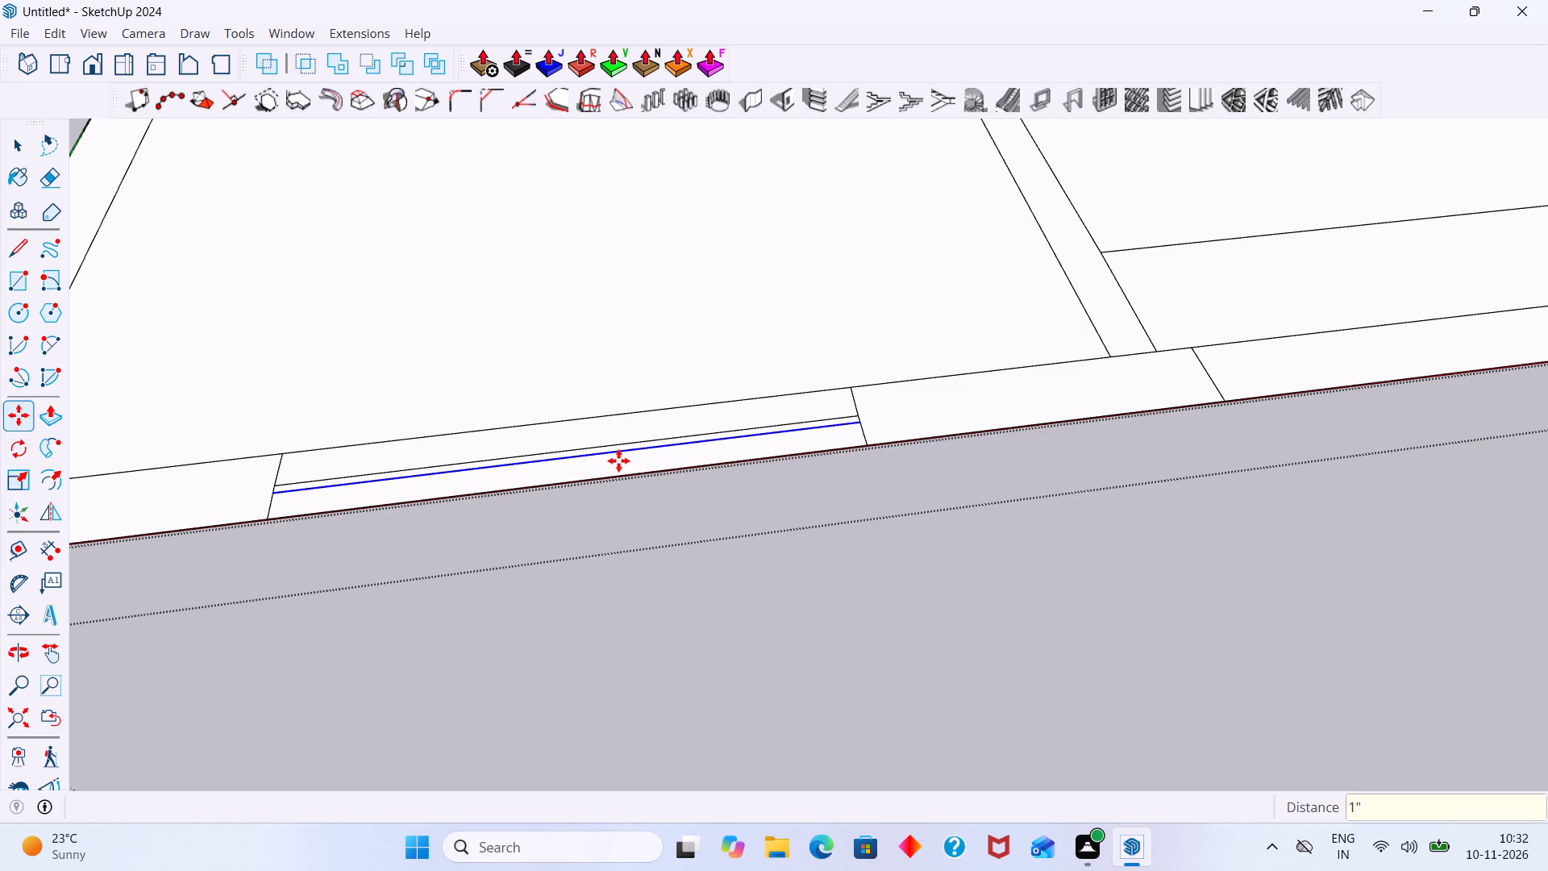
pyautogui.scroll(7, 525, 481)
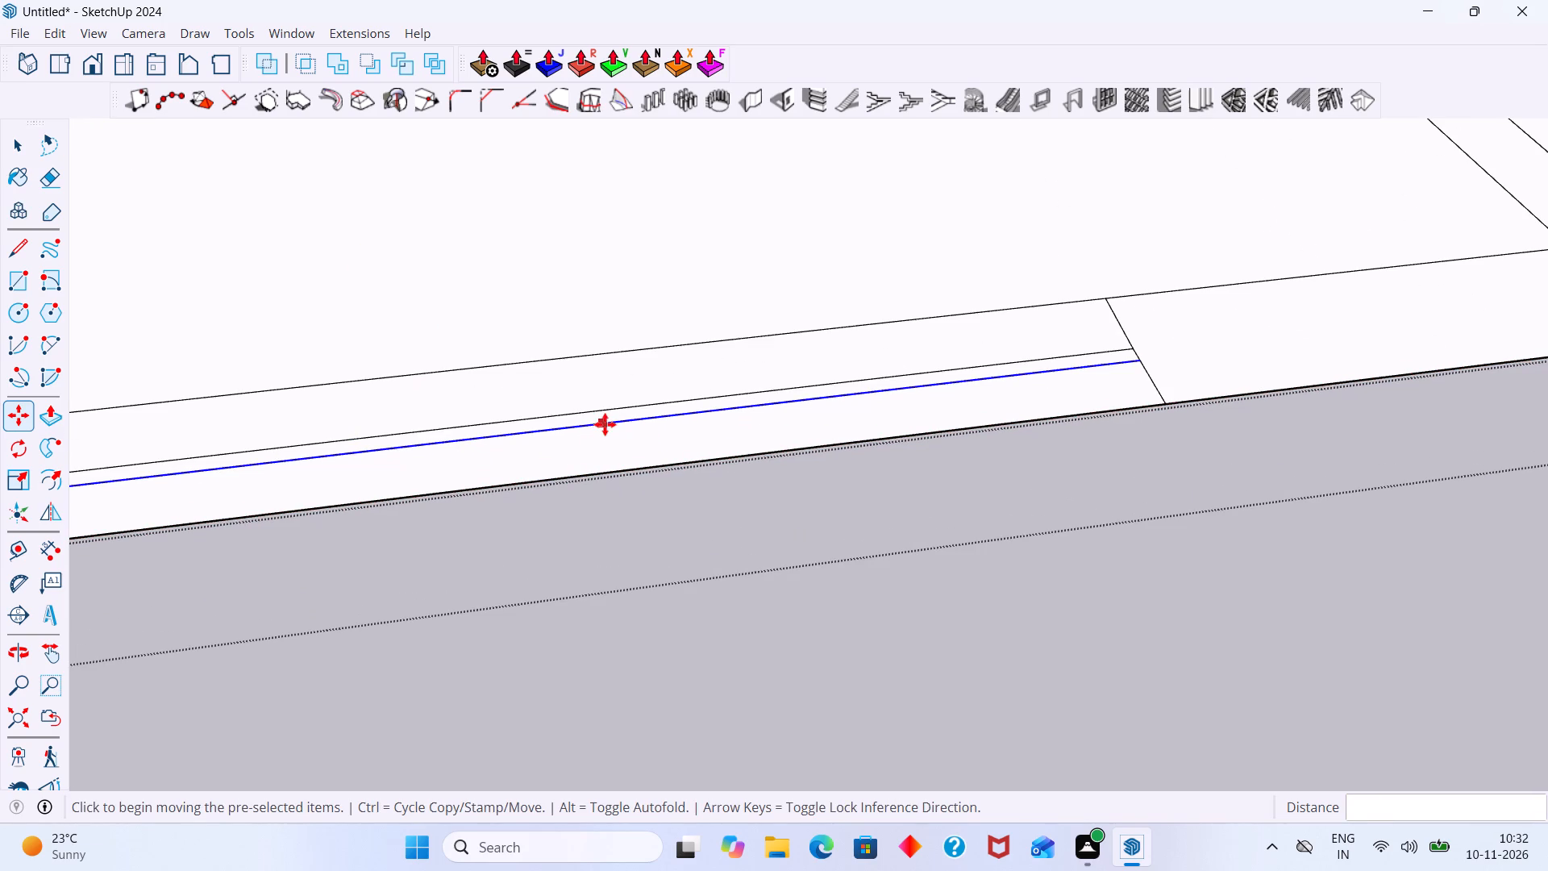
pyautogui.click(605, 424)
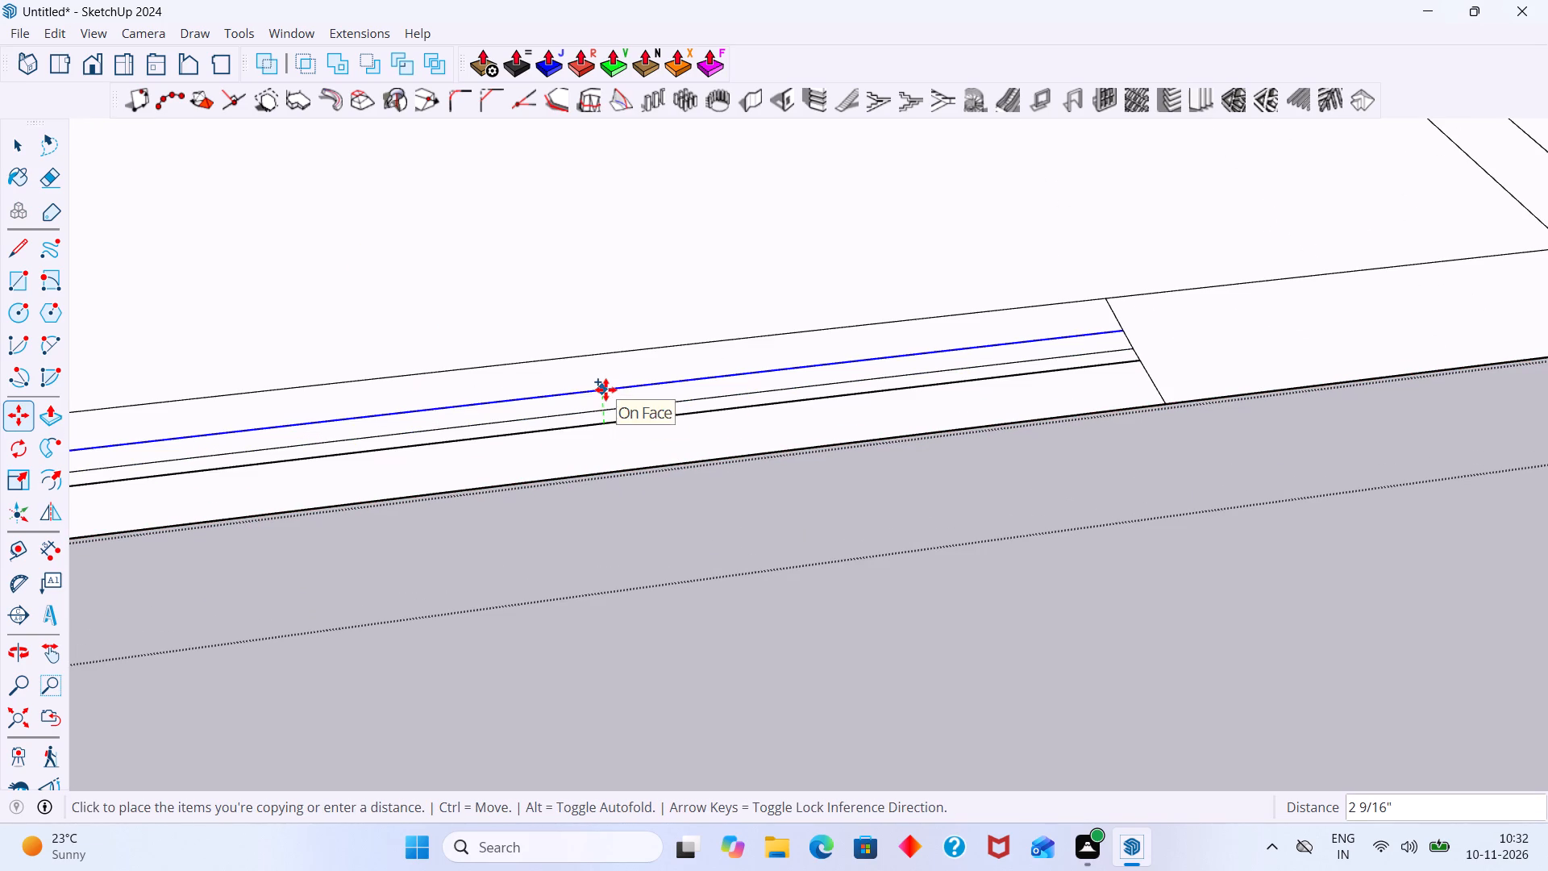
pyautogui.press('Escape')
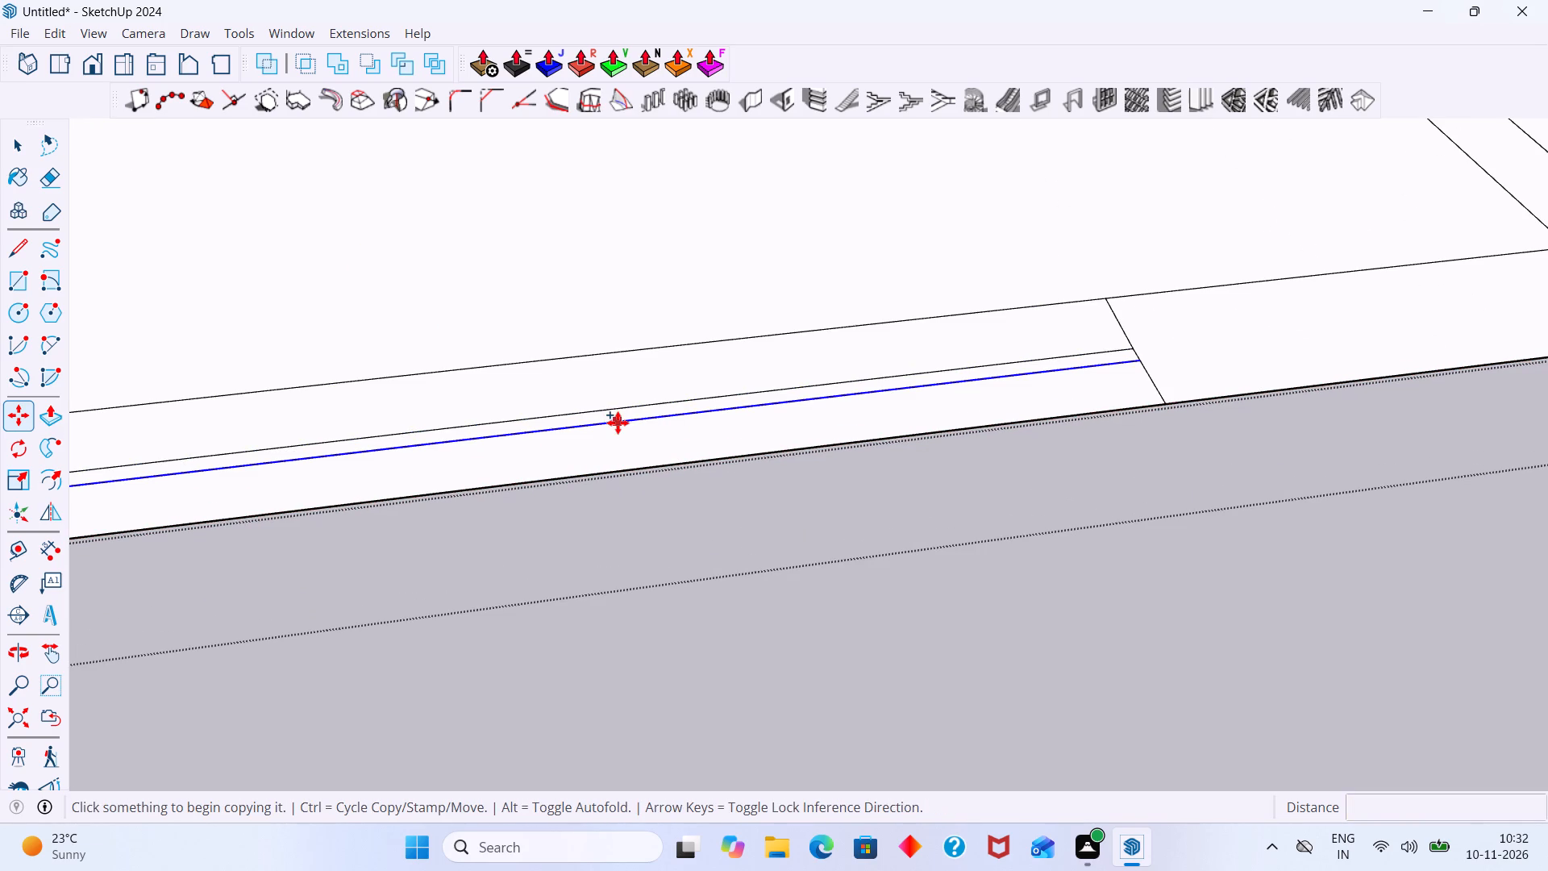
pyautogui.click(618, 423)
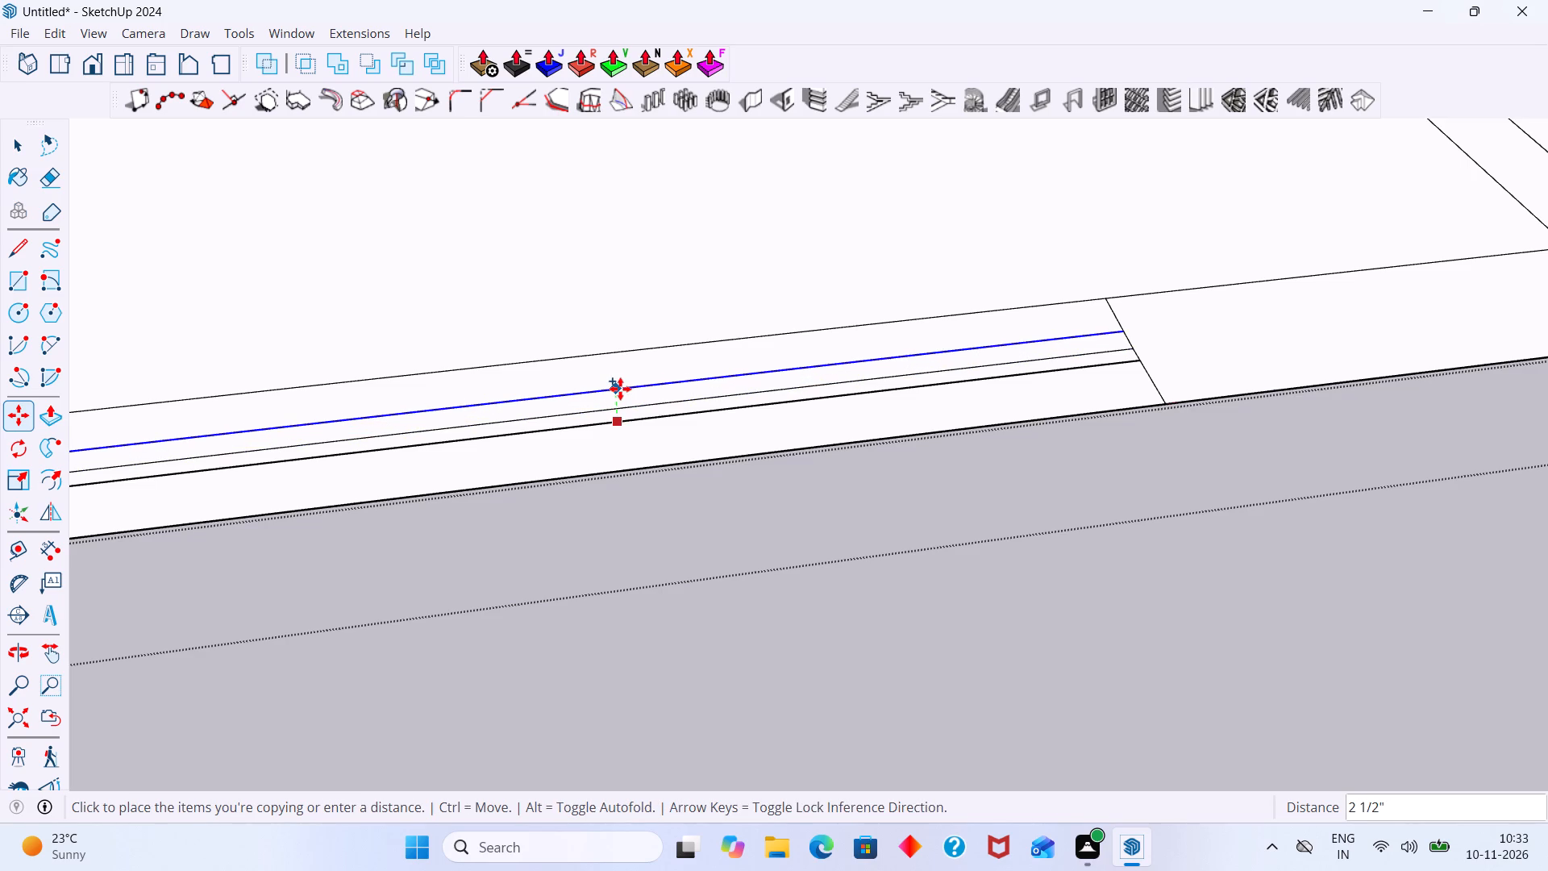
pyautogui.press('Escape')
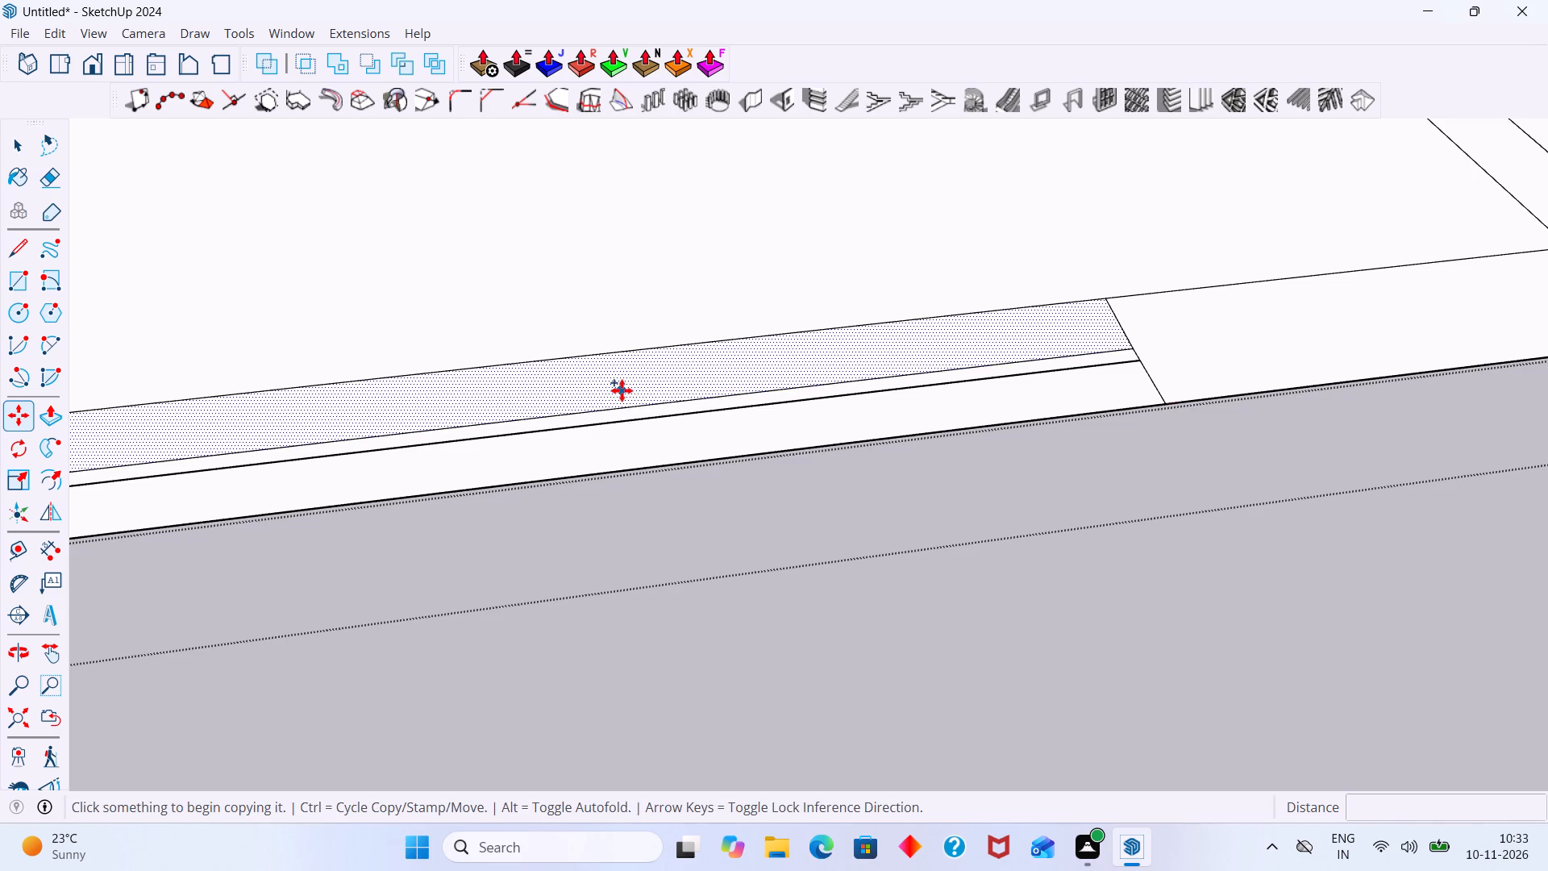
# Move the Bedroom-2 window's original centre line 1" toward the room, and leave the floor plan group.
pyautogui.press('space')
pyautogui.click(625, 408)
pyautogui.press('m')
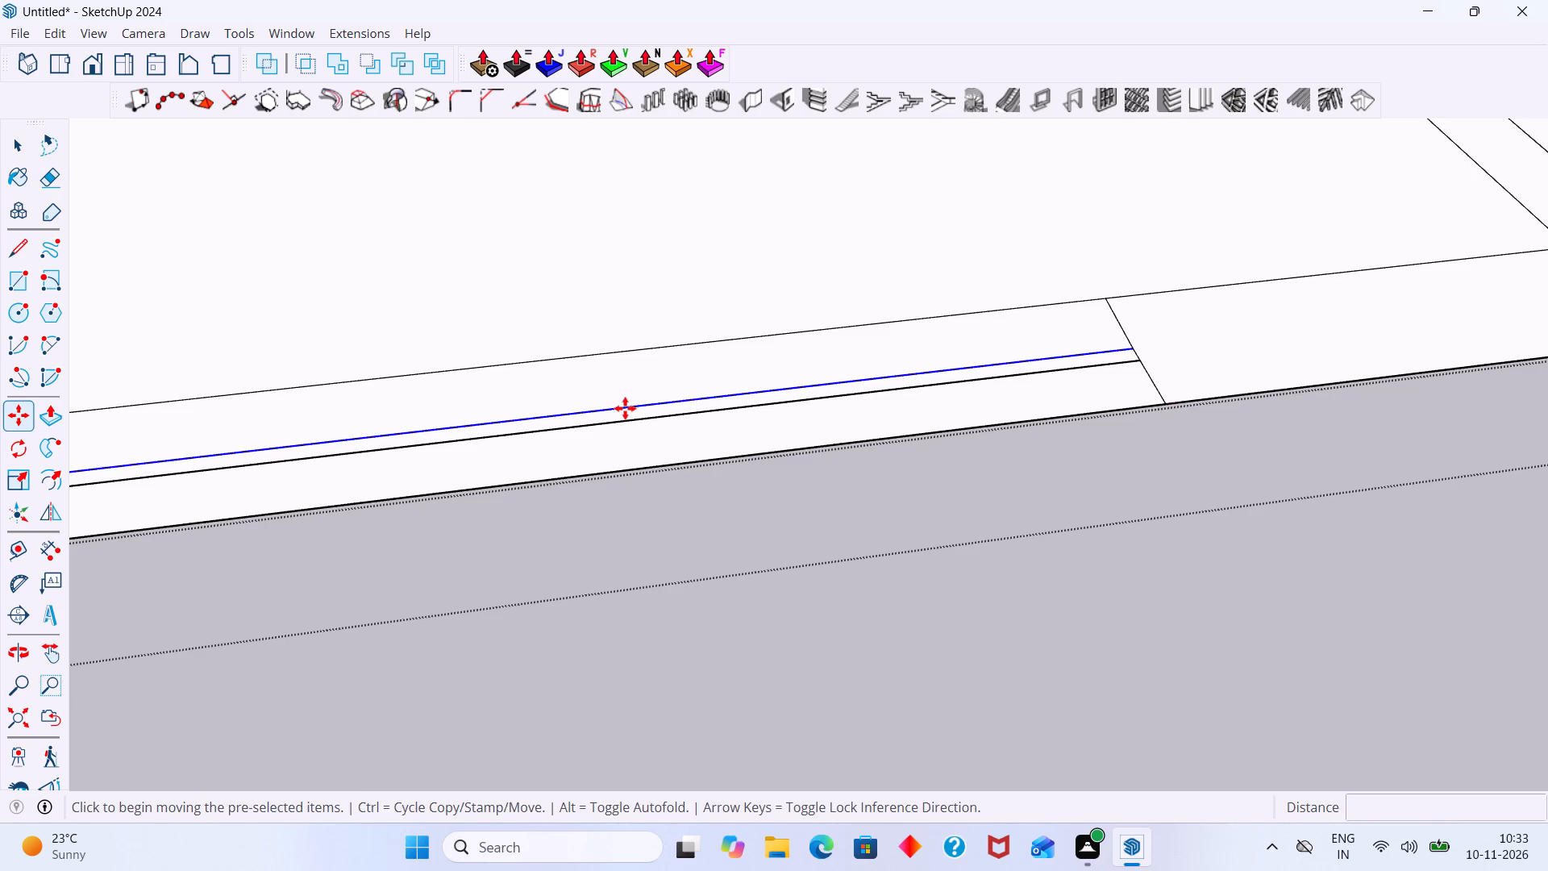
pyautogui.click(626, 409)
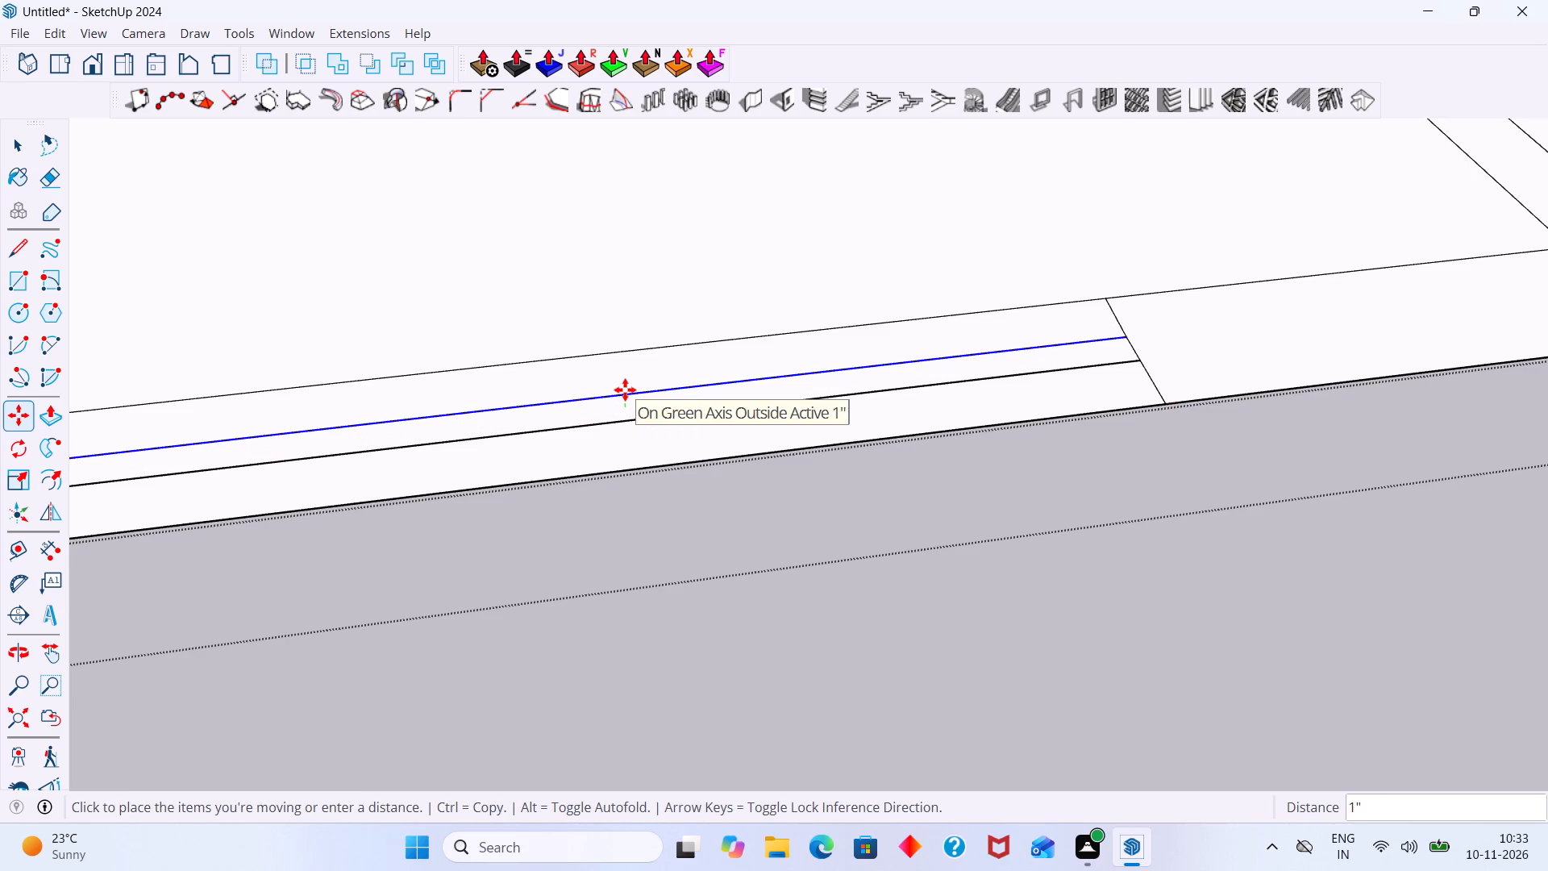
pyautogui.click(625, 390)
pyautogui.press('space')
pyautogui.scroll(-8, 628, 418)
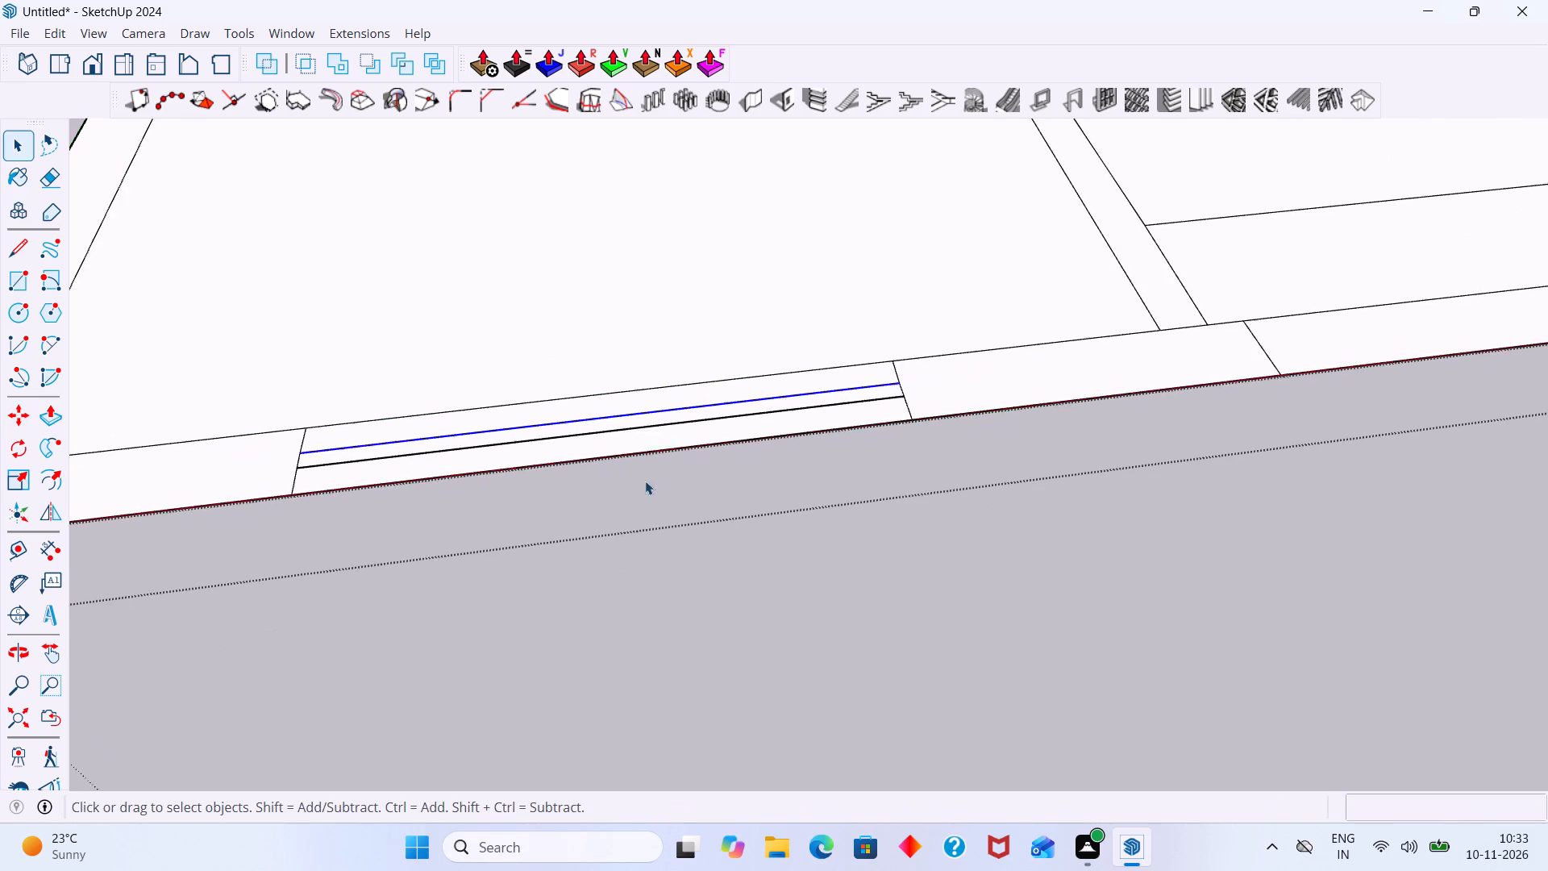
pyautogui.click(664, 602)
# Compare the drawn front wall and its window openings with the reference ground floor plan image.
pyautogui.scroll(-11, 684, 570)
pyautogui.scroll(-4, 777, 656)
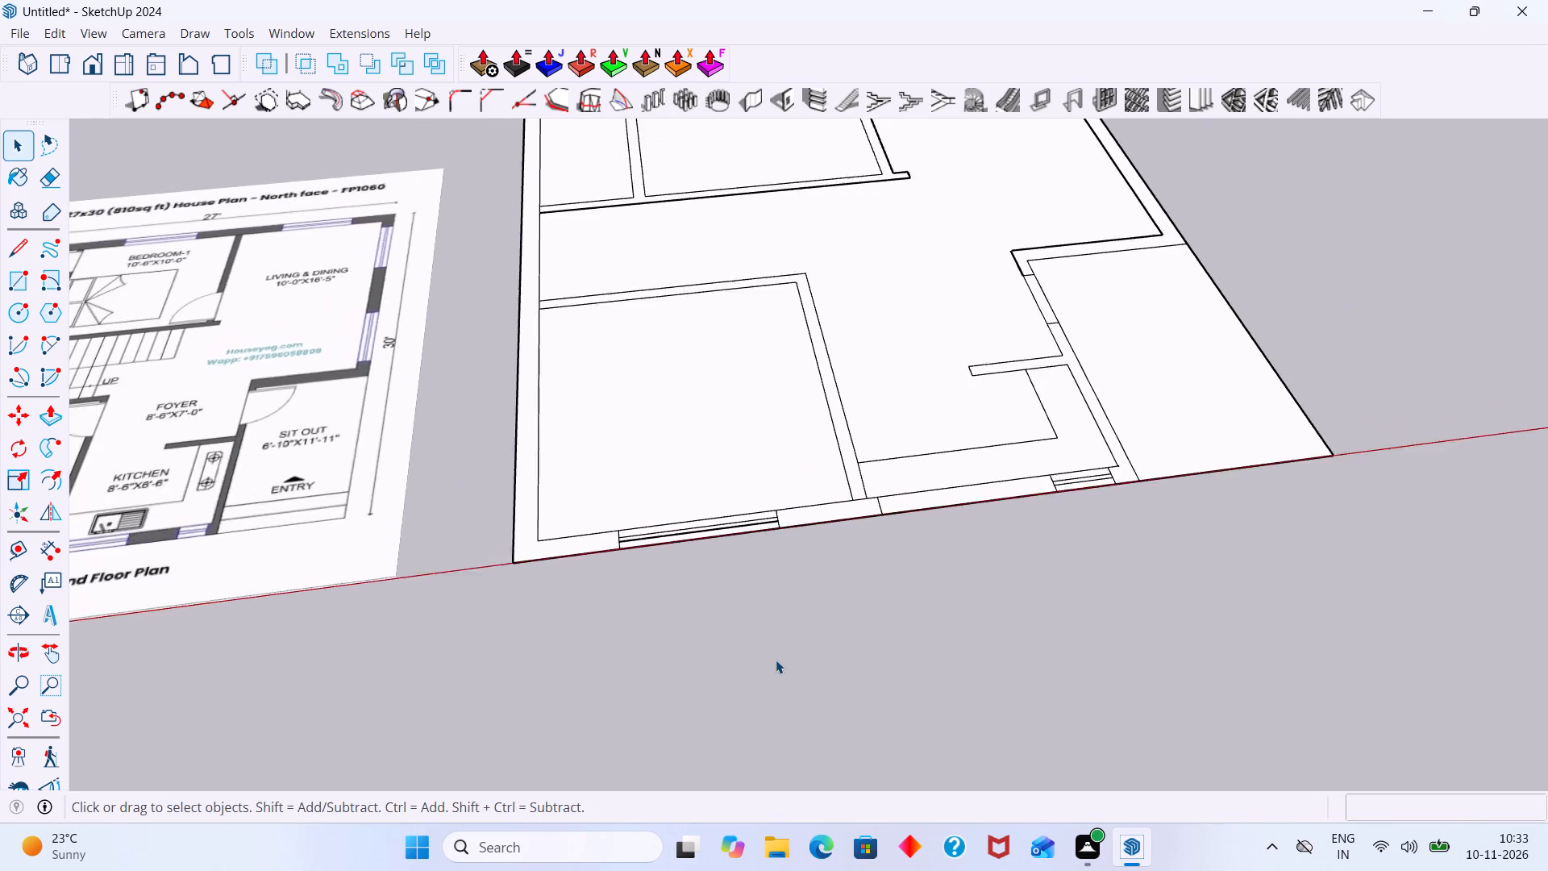
pyautogui.moveTo(703, 636); pyautogui.dragTo(759, 597, button='middle')
pyautogui.scroll(-3, 741, 601)
pyautogui.moveTo(726, 599); pyautogui.dragTo(502, 646, button='middle')
pyautogui.keyDown('shift'); pyautogui.moveTo(535, 616); pyautogui.dragTo(693, 626, button='middle'); pyautogui.keyUp('shift')
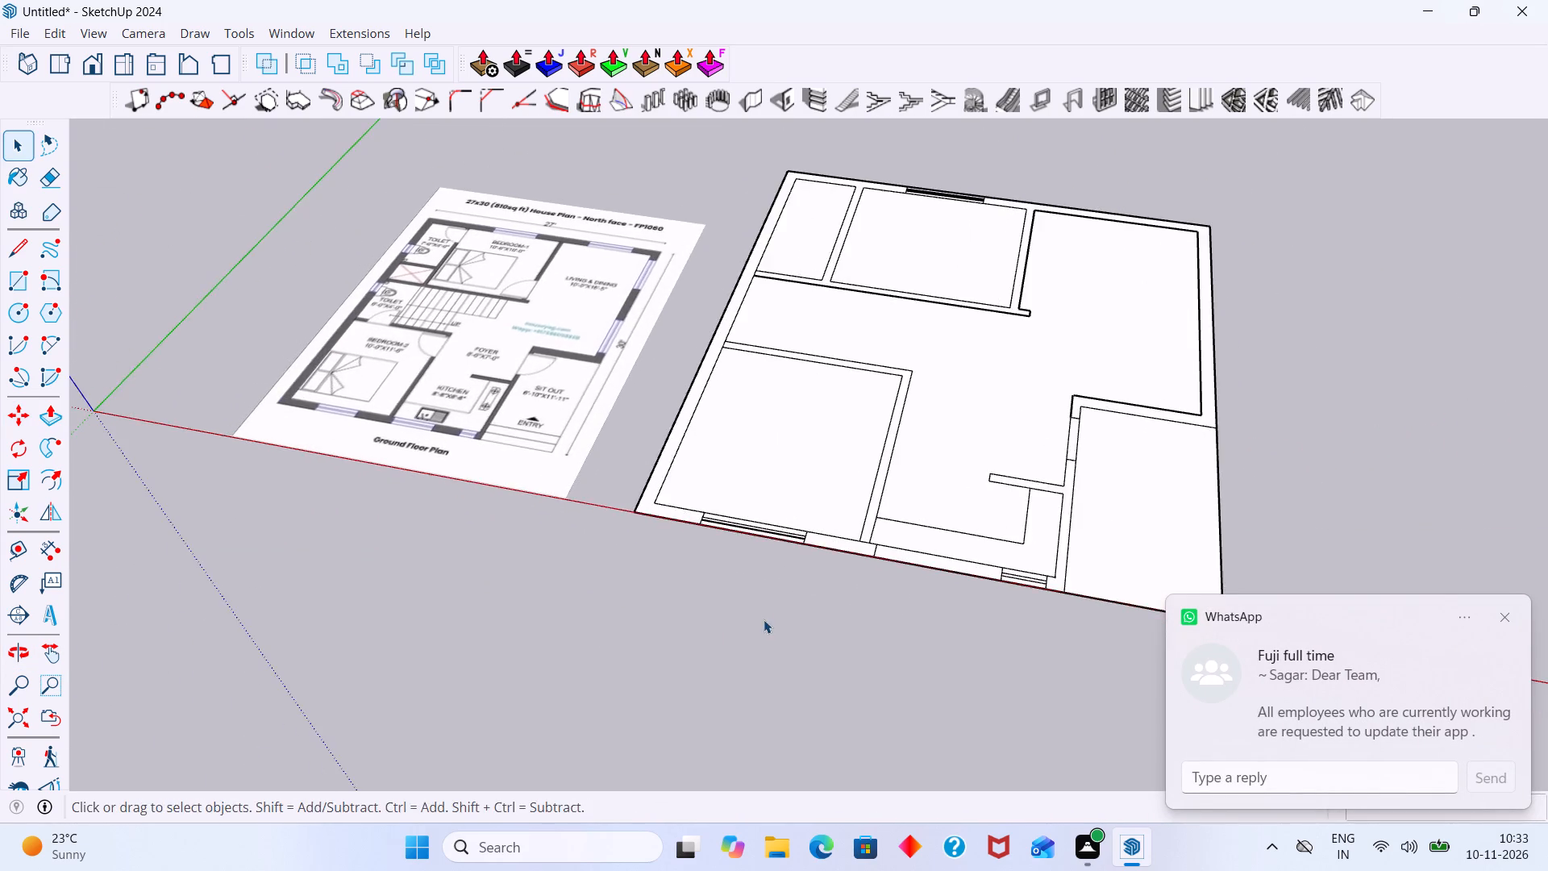
pyautogui.moveTo(764, 619); pyautogui.dragTo(862, 626, button='middle')
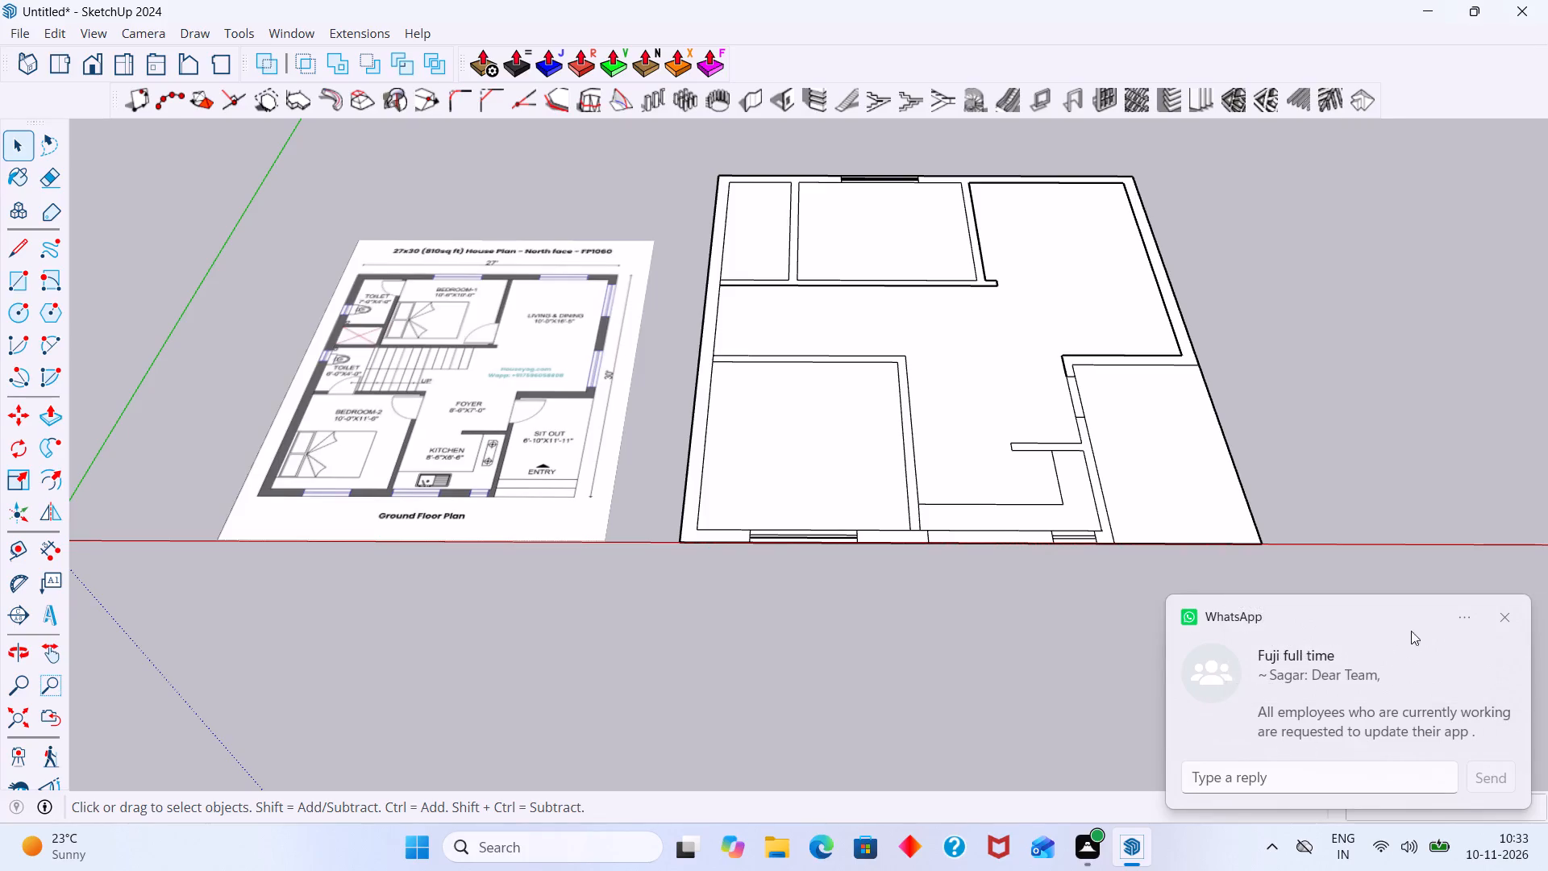
pyautogui.click(1510, 615)
pyautogui.scroll(6, 749, 564)
pyautogui.moveTo(791, 576); pyautogui.dragTo(812, 623, button='middle')
pyautogui.scroll(-1, 793, 590)
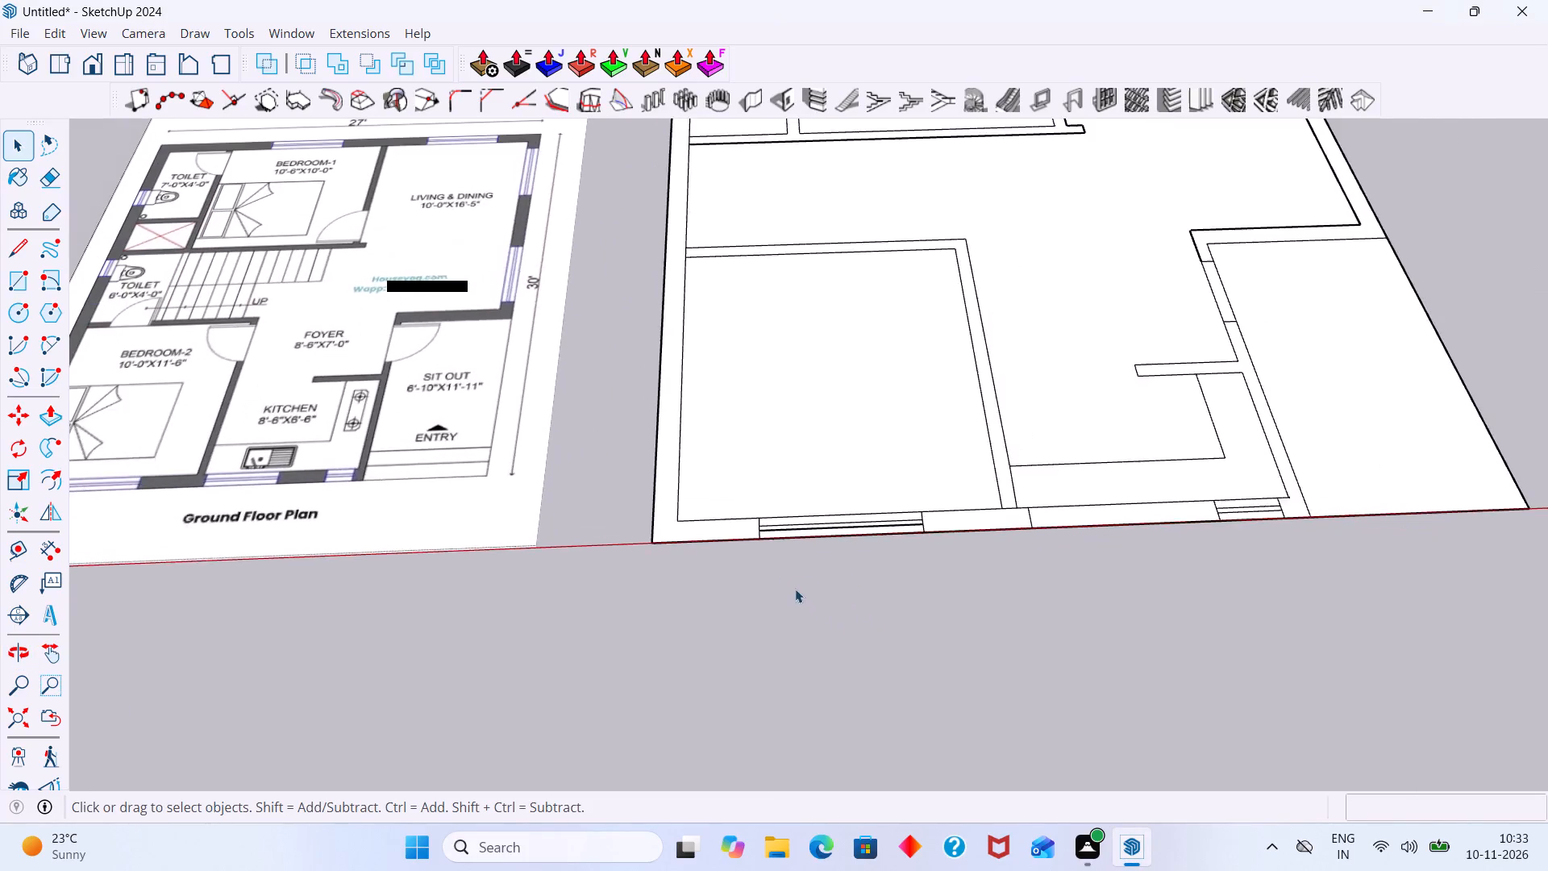
pyautogui.scroll(-2, 795, 589)
pyautogui.moveTo(763, 560); pyautogui.dragTo(926, 559, button='middle')
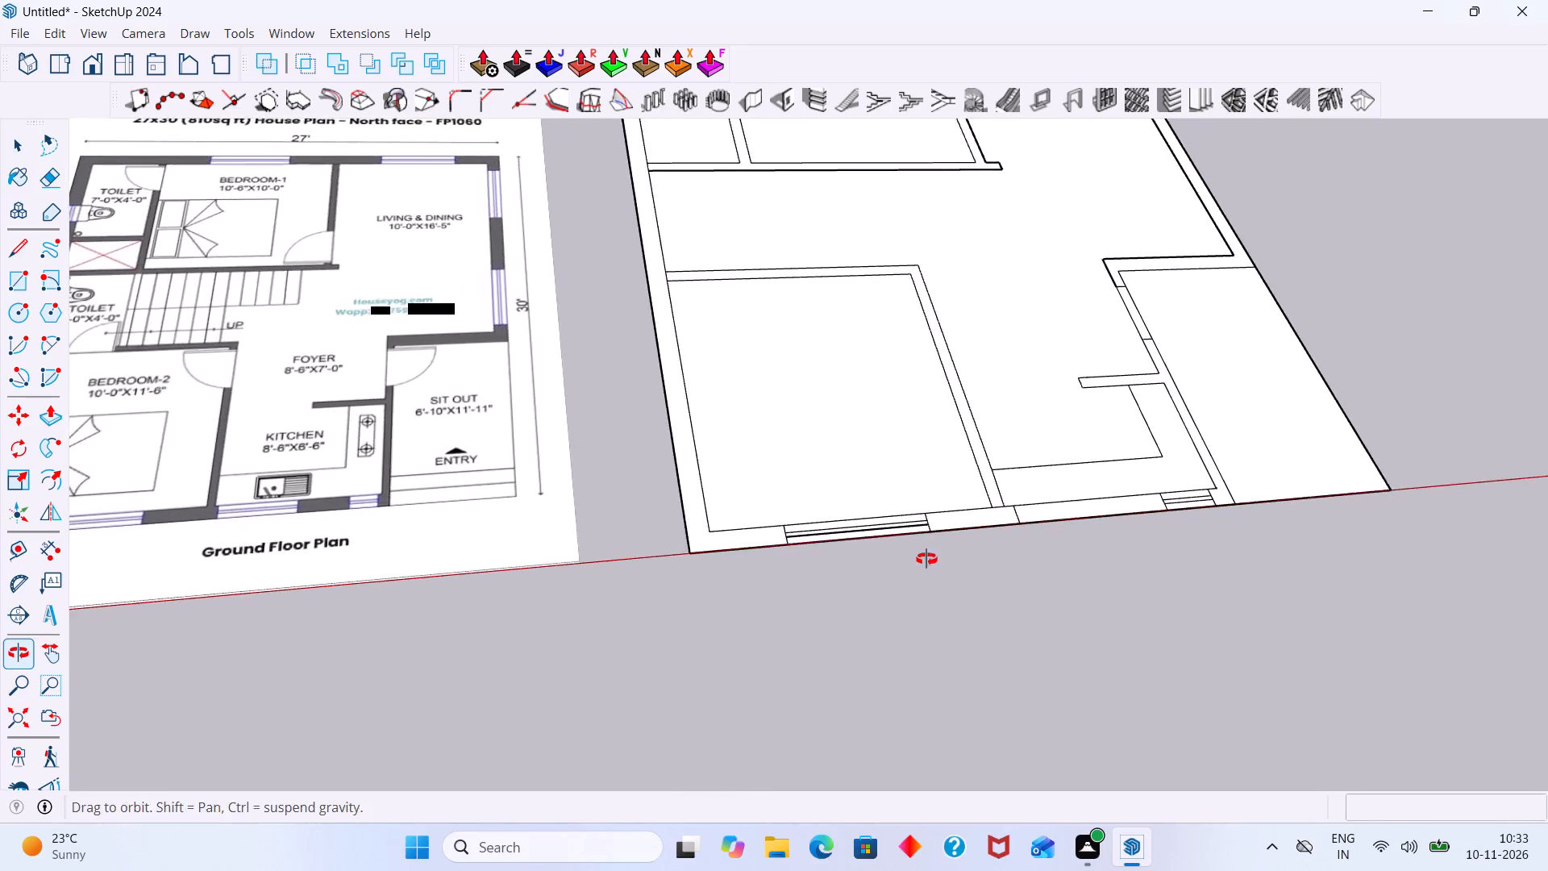
pyautogui.moveTo(926, 559); pyautogui.dragTo(928, 556, button='middle')
pyautogui.moveTo(893, 552); pyautogui.dragTo(764, 569, button='middle')
pyautogui.scroll(-3, 826, 556)
pyautogui.moveTo(911, 556); pyautogui.dragTo(768, 565, button='middle')
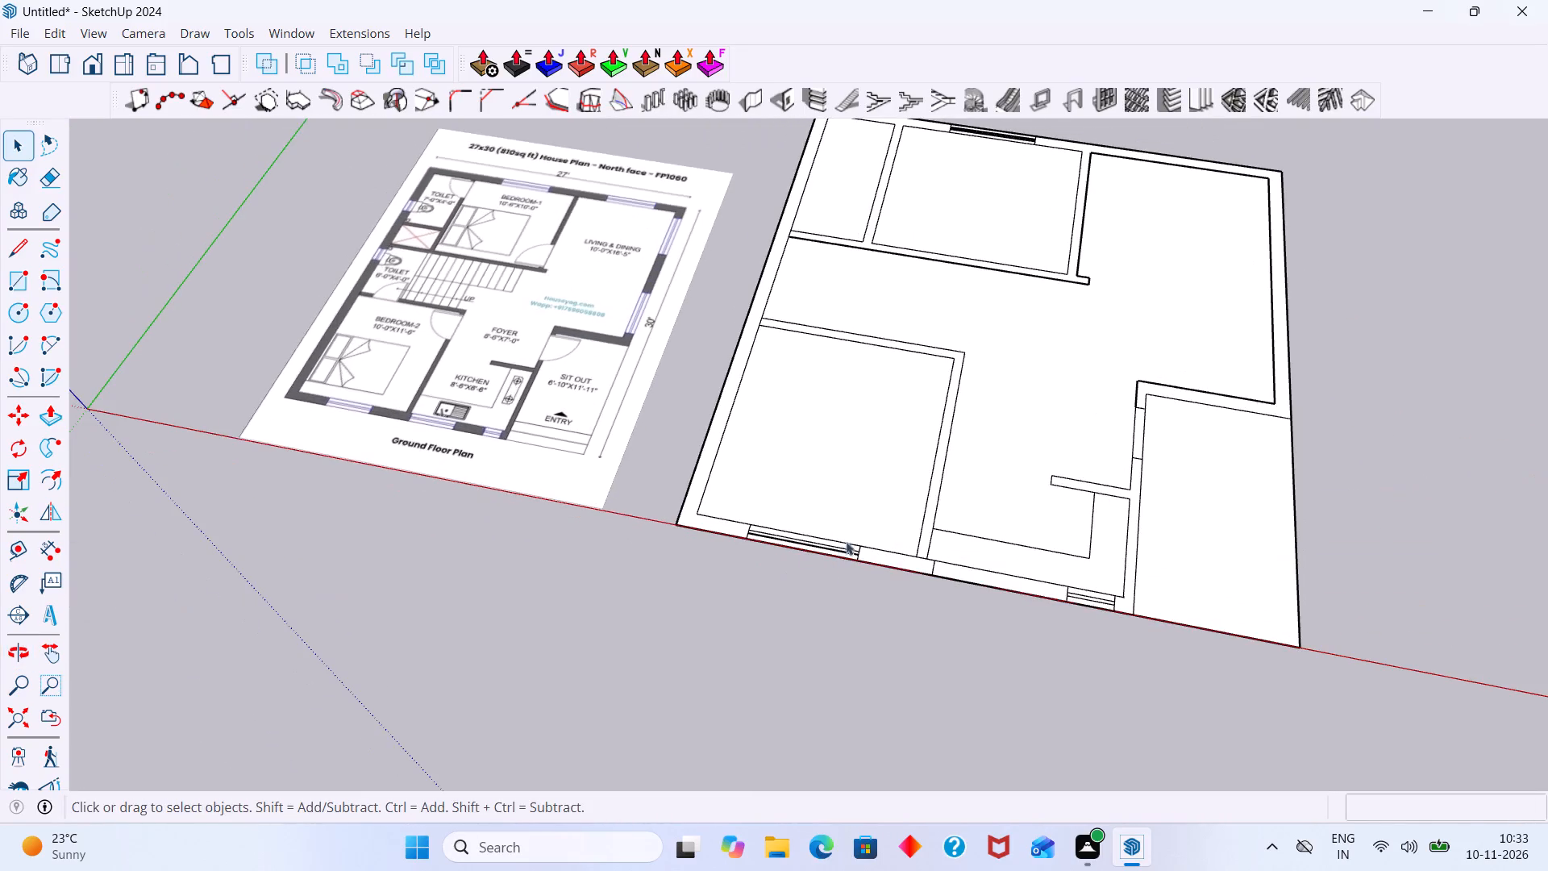
pyautogui.moveTo(887, 540); pyautogui.dragTo(972, 538, button='middle')
pyautogui.scroll(2, 1010, 538)
pyautogui.scroll(2, 928, 542)
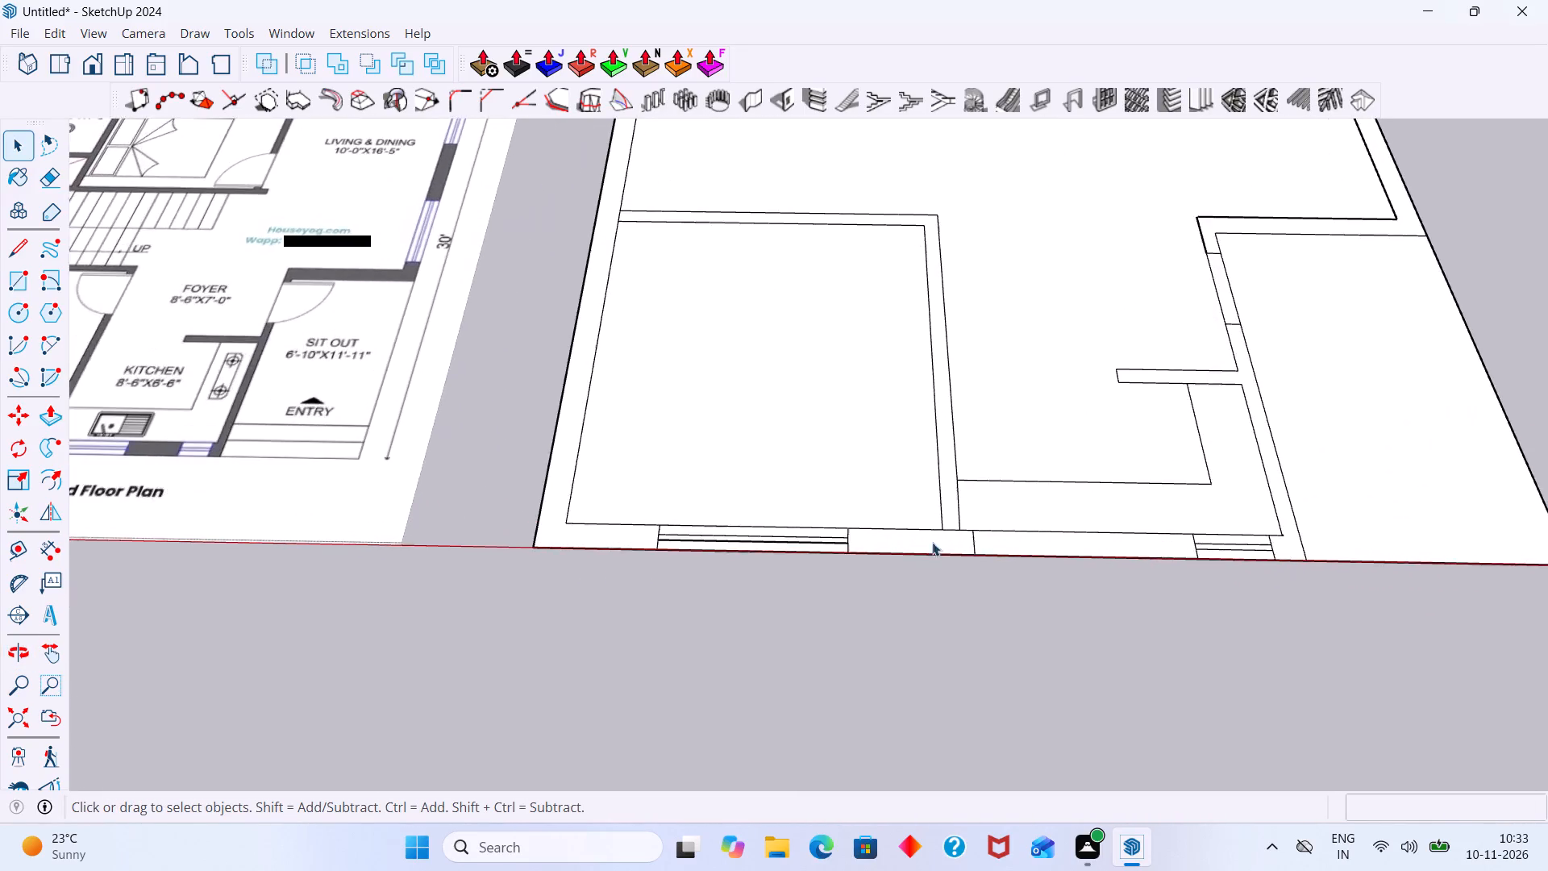
pyautogui.scroll(3, 932, 542)
pyautogui.scroll(-3, 977, 543)
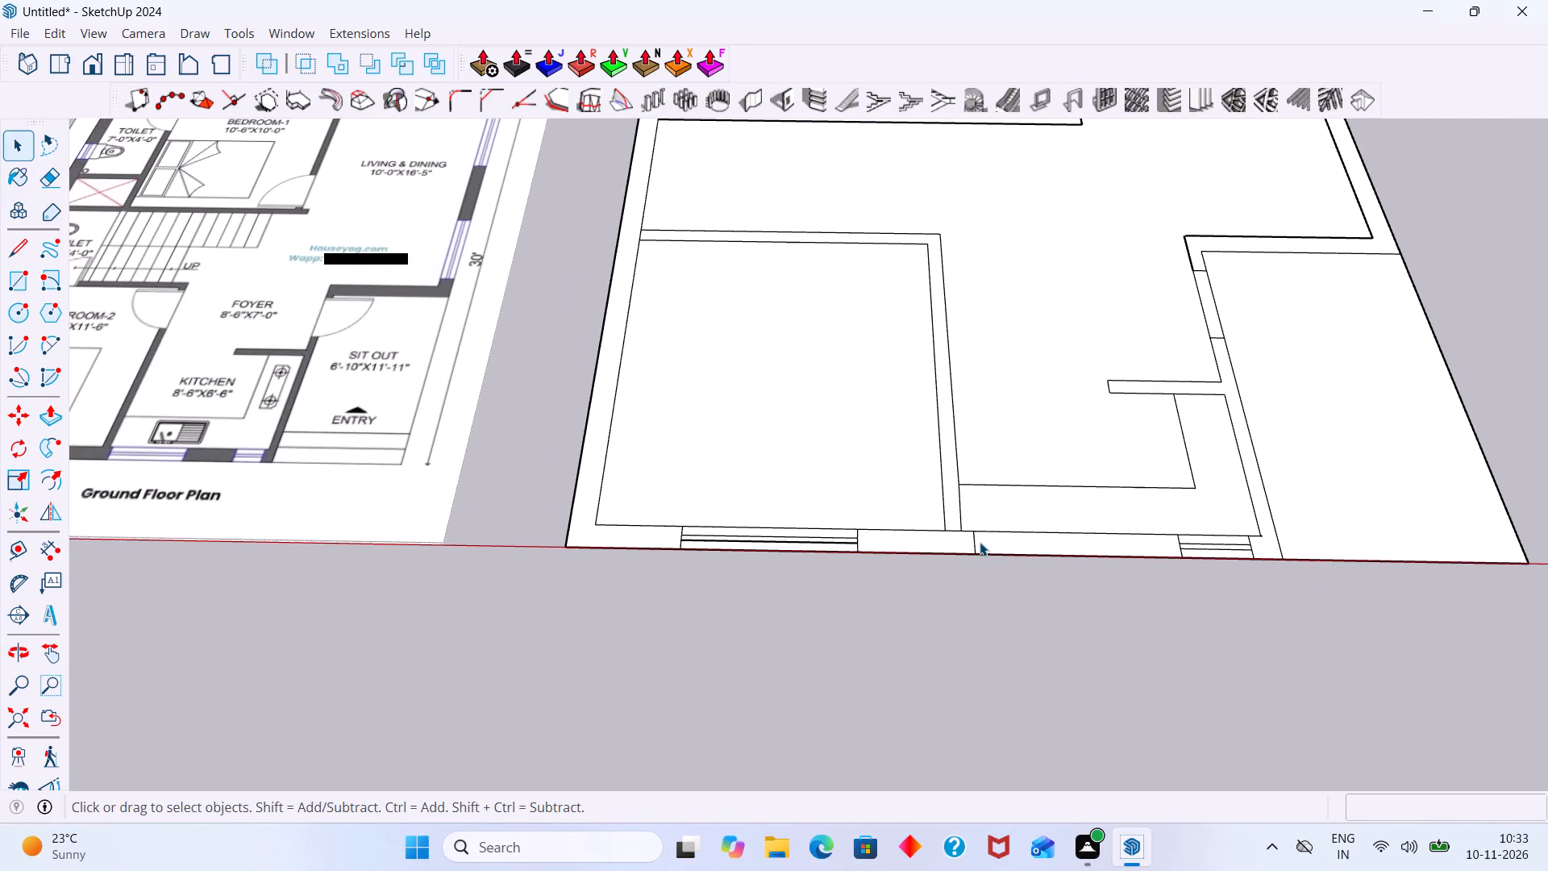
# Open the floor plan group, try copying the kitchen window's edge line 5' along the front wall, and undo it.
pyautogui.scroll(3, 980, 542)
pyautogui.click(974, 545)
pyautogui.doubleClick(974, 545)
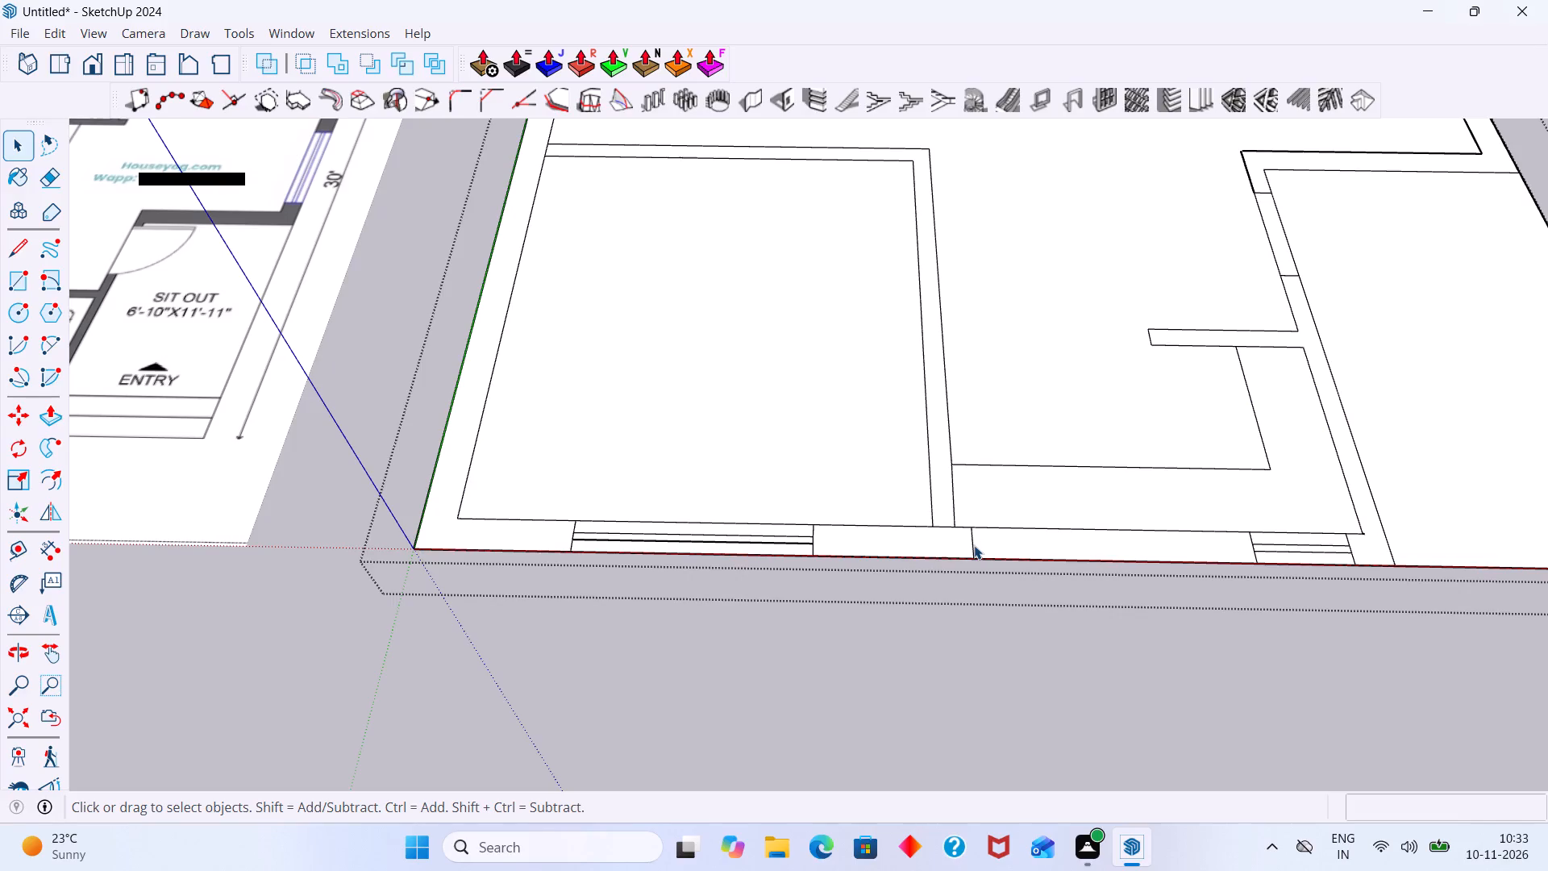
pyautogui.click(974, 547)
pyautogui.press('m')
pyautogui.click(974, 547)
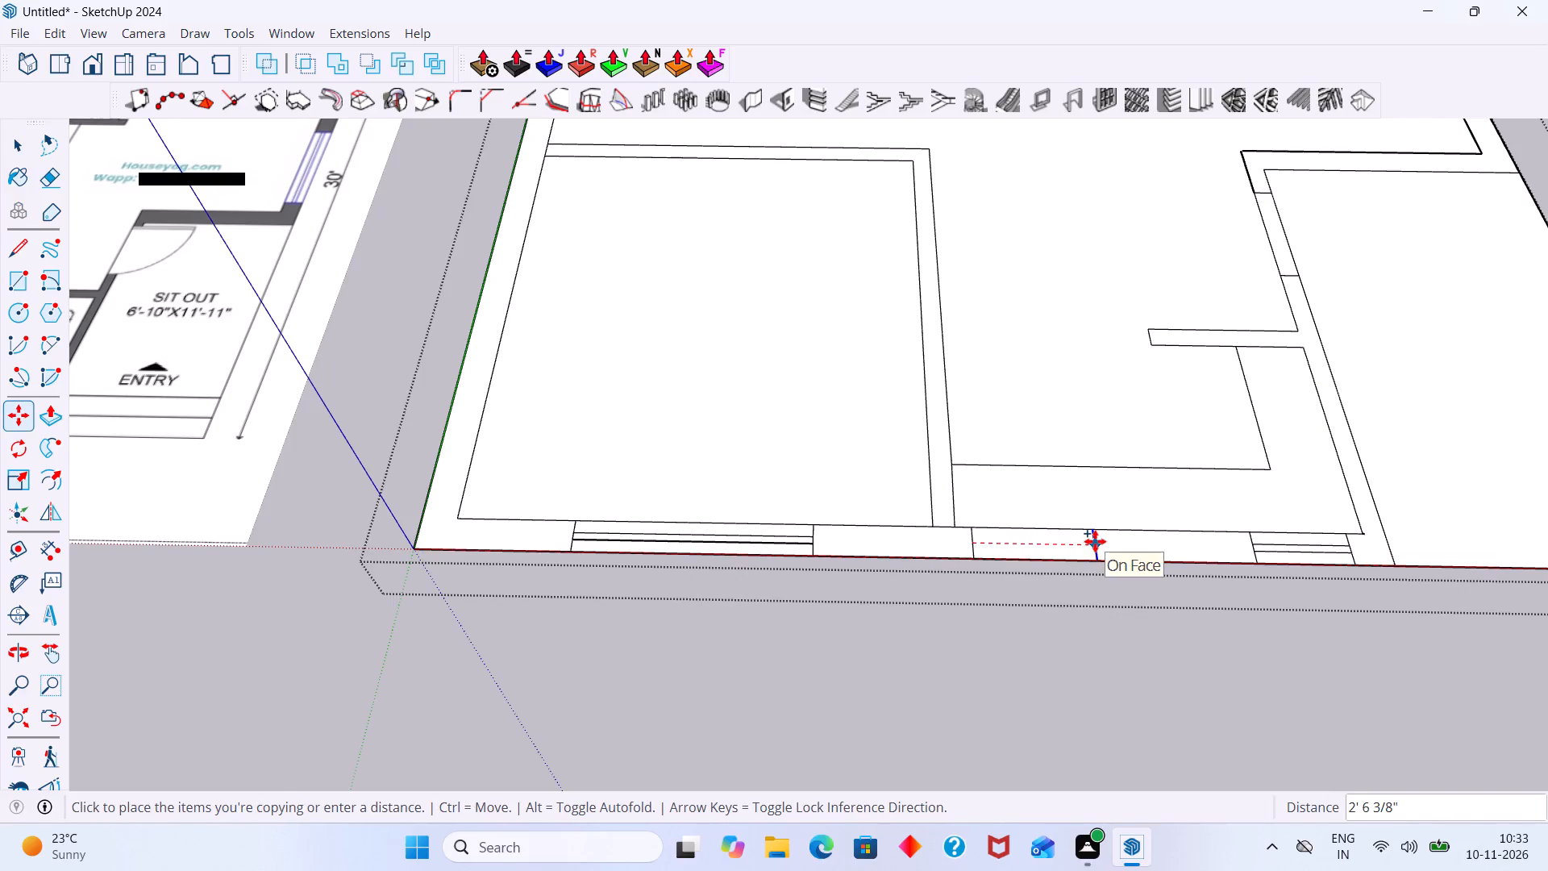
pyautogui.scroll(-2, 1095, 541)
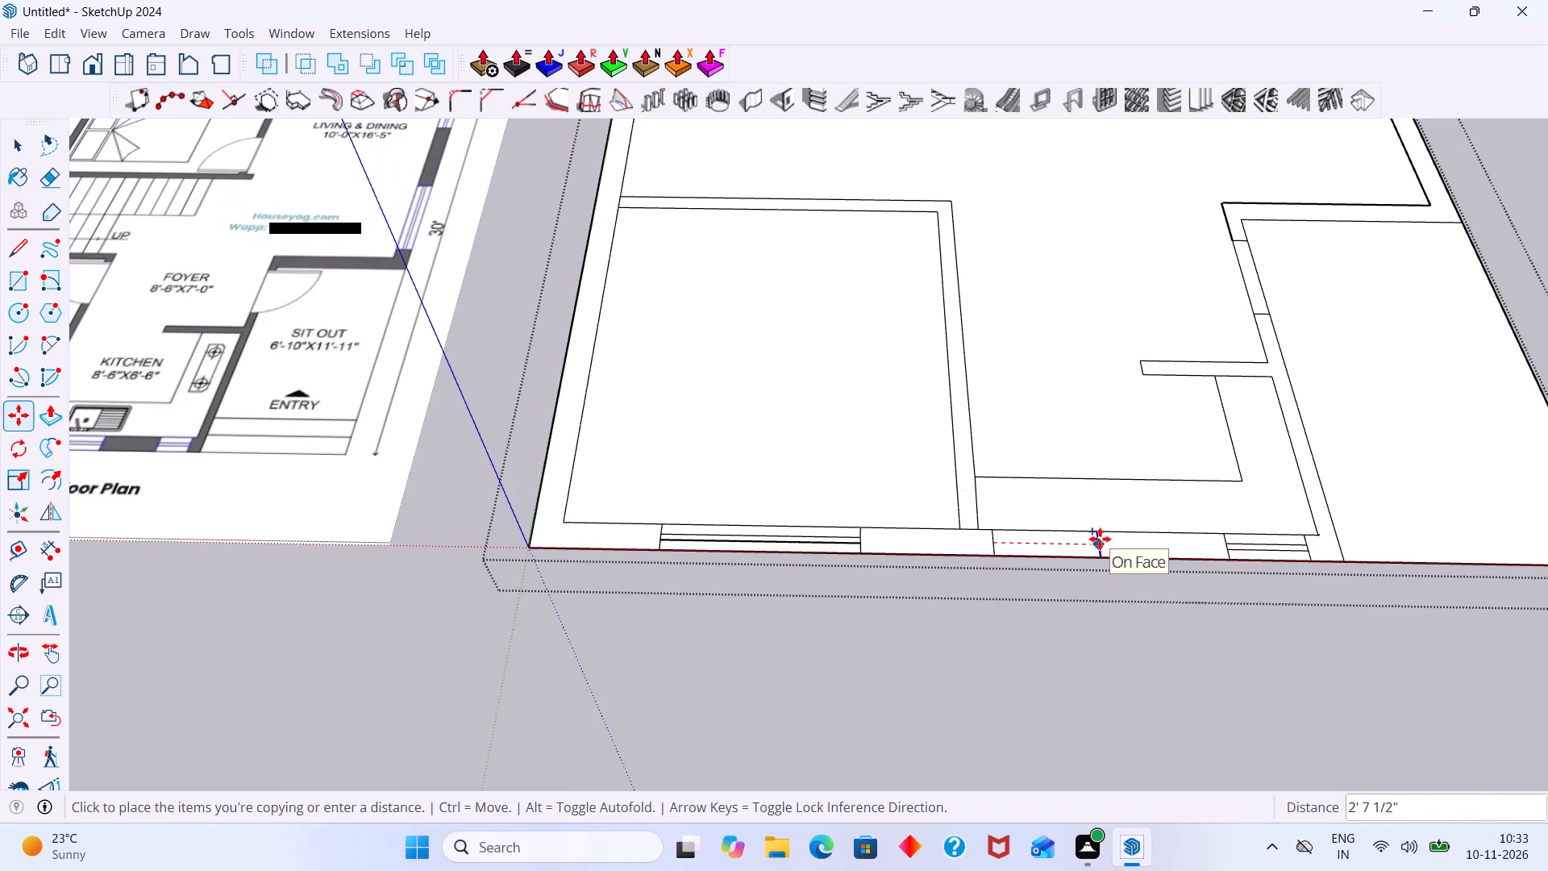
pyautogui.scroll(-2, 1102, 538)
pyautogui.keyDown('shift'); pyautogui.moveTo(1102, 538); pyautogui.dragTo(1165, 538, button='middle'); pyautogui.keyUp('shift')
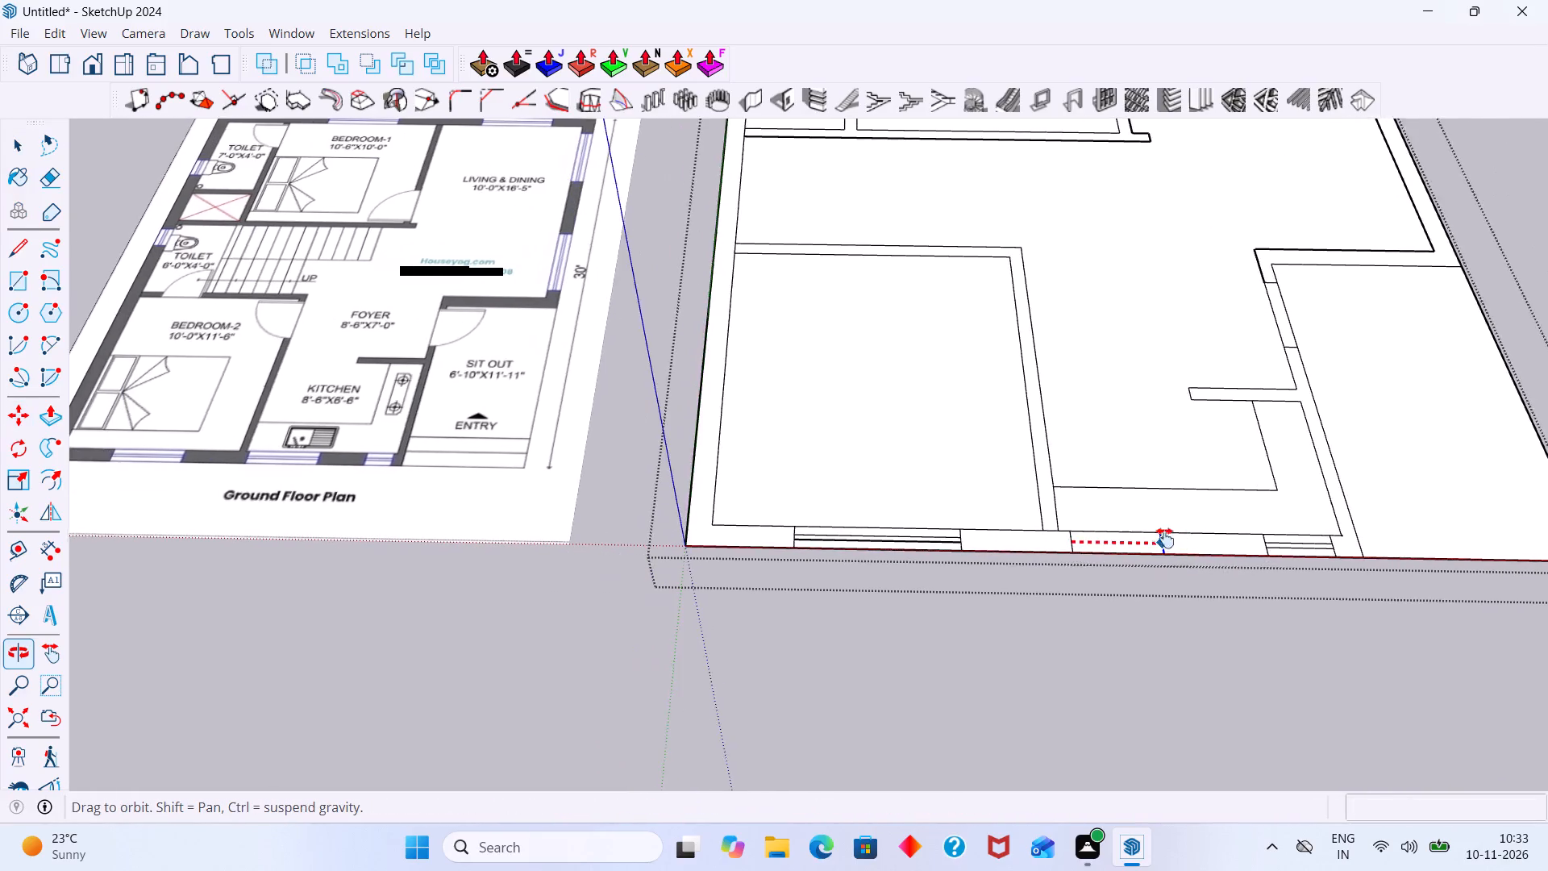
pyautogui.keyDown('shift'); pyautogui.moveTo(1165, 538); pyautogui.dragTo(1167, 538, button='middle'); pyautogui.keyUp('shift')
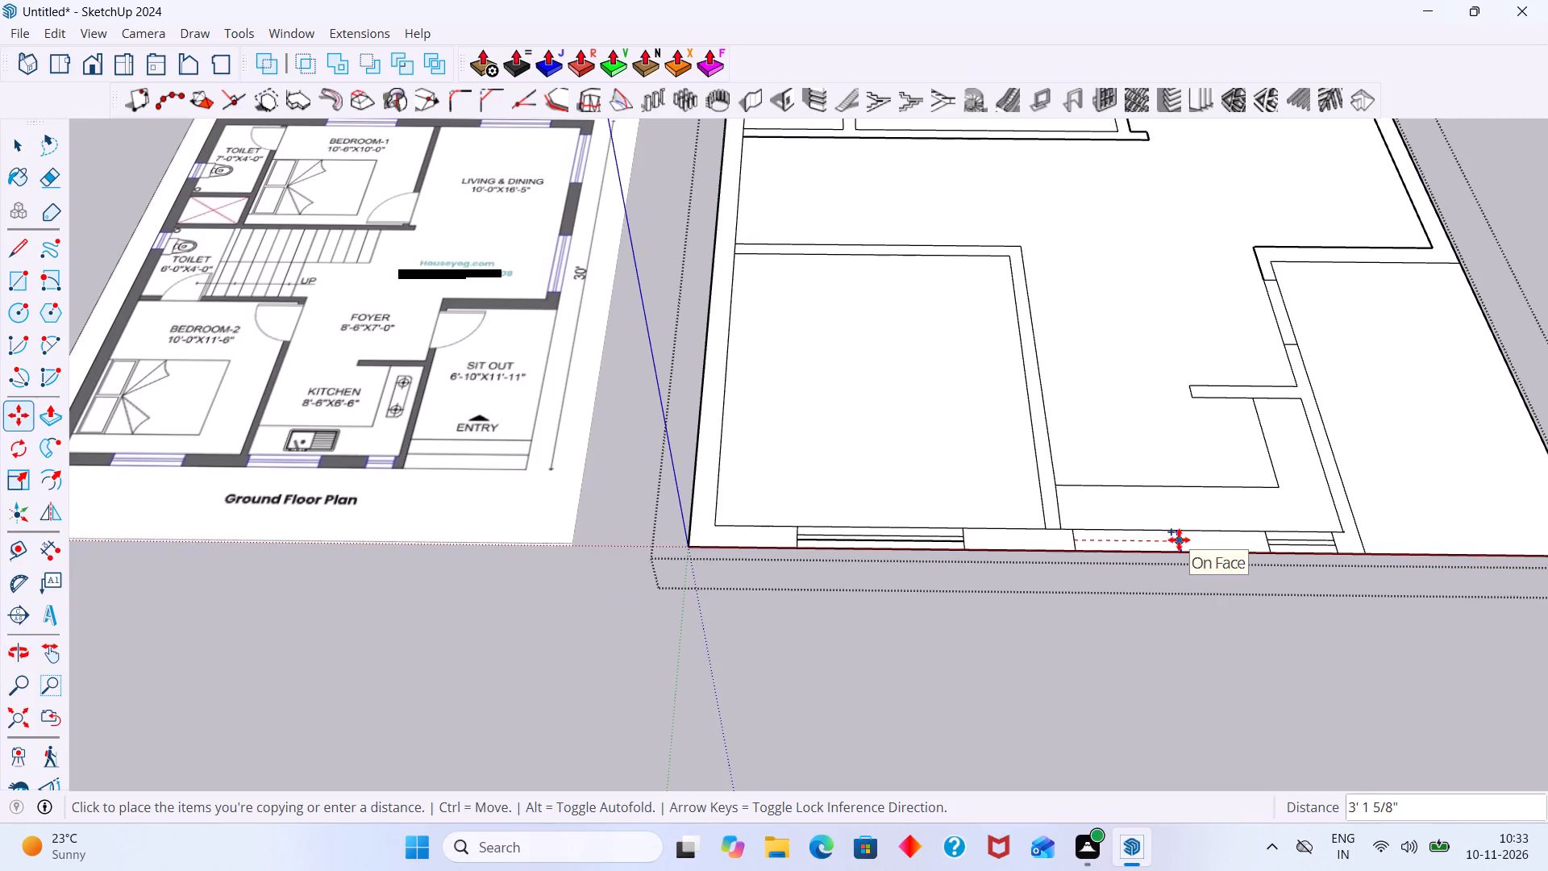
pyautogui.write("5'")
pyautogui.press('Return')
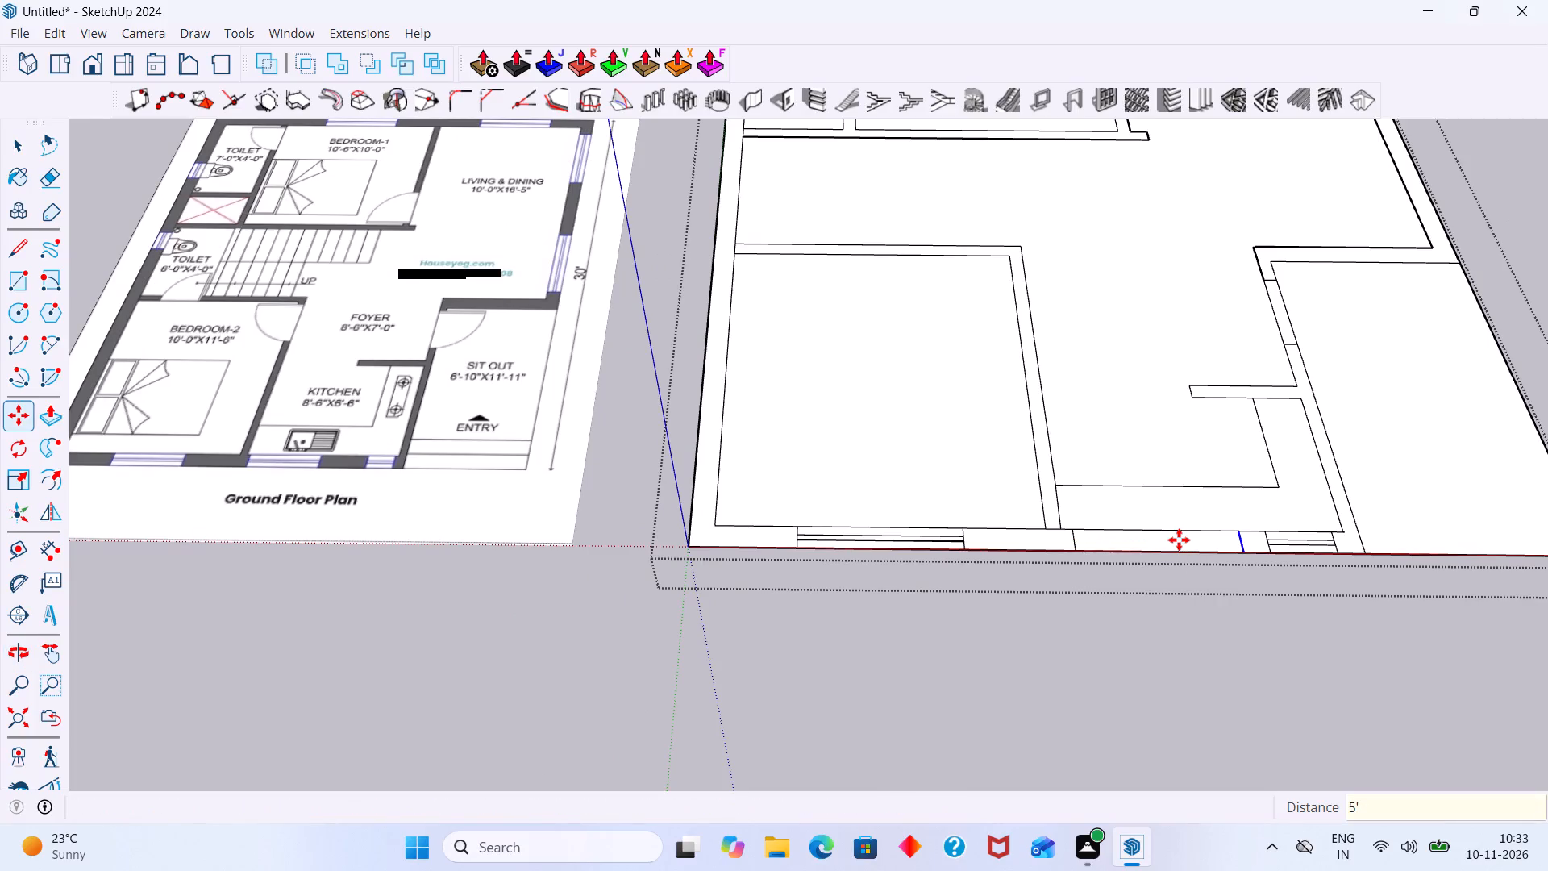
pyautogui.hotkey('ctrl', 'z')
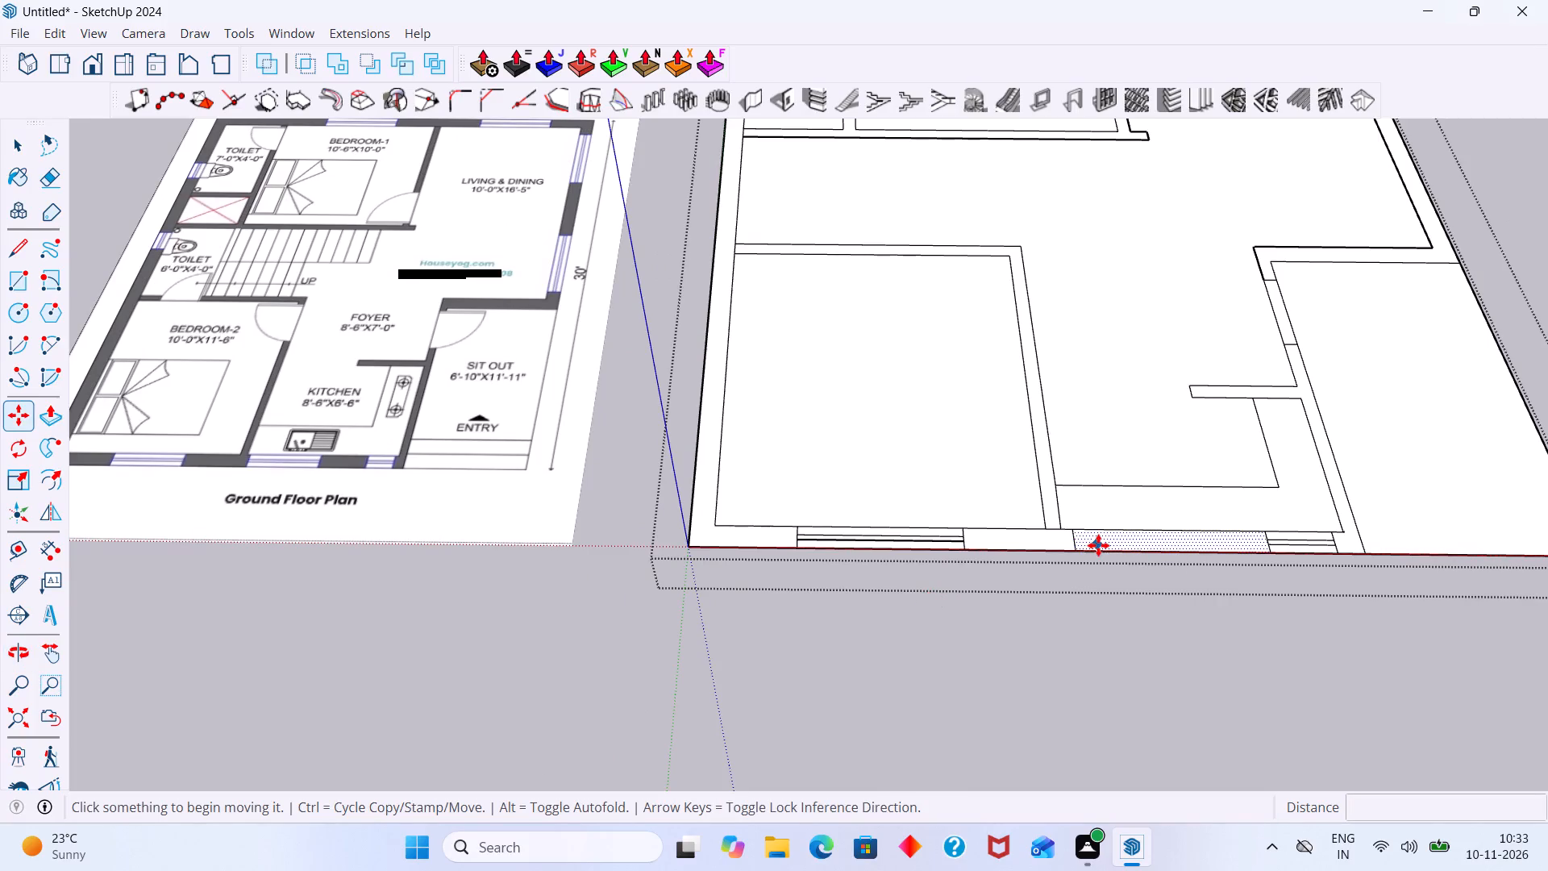
# Copy the kitchen window's edge line 3' along the front wall toward the smaller window to mark the opening's width.
pyautogui.scroll(6, 1100, 544)
pyautogui.click(1065, 540)
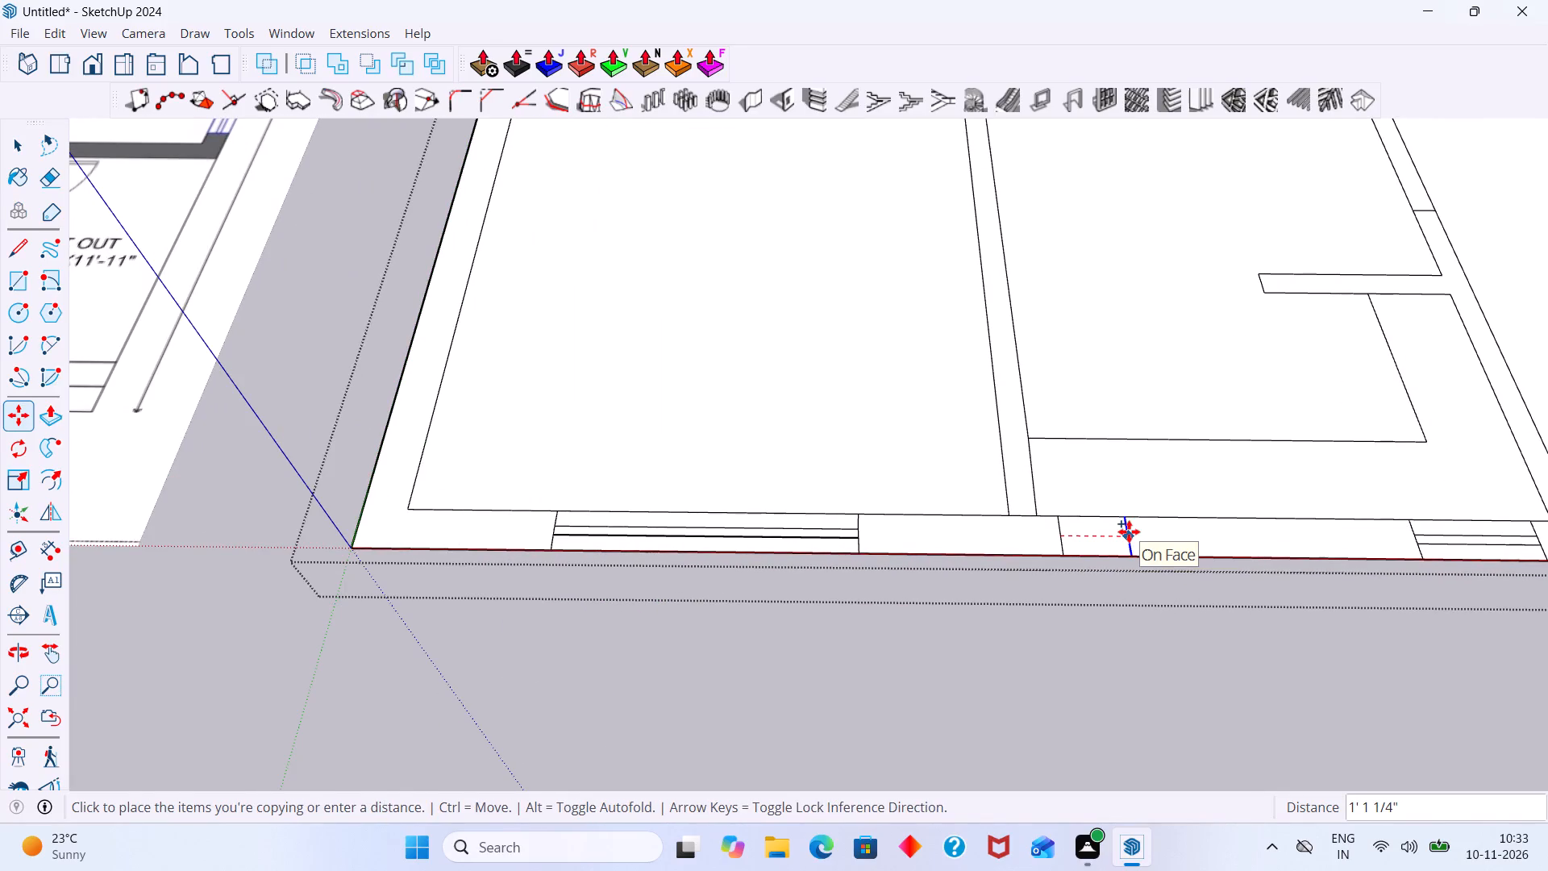
pyautogui.write("3'")
pyautogui.press('Return')
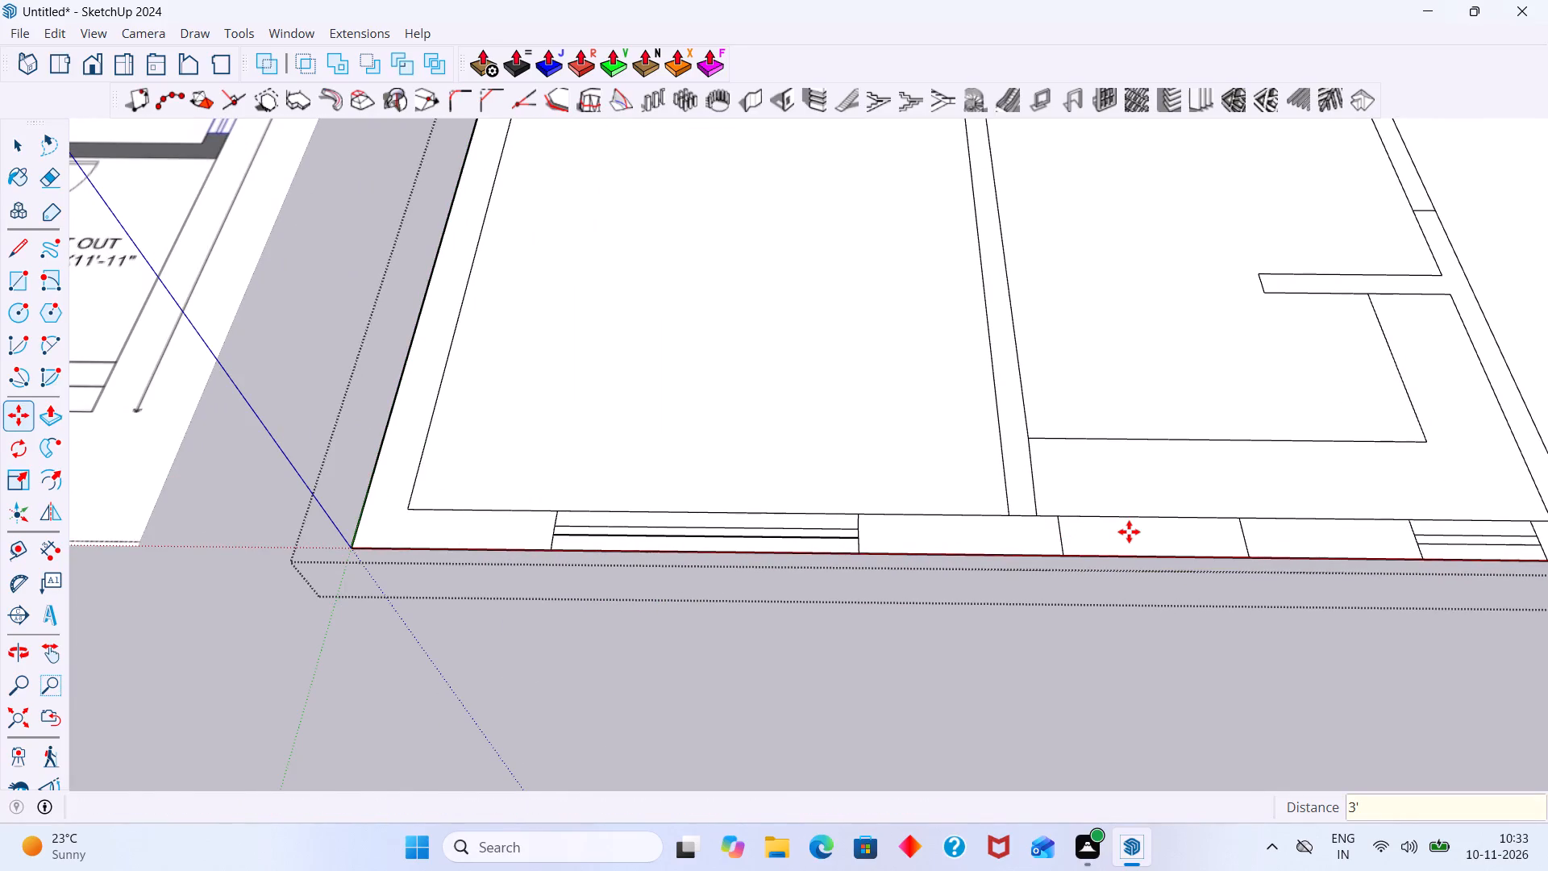
pyautogui.press('space')
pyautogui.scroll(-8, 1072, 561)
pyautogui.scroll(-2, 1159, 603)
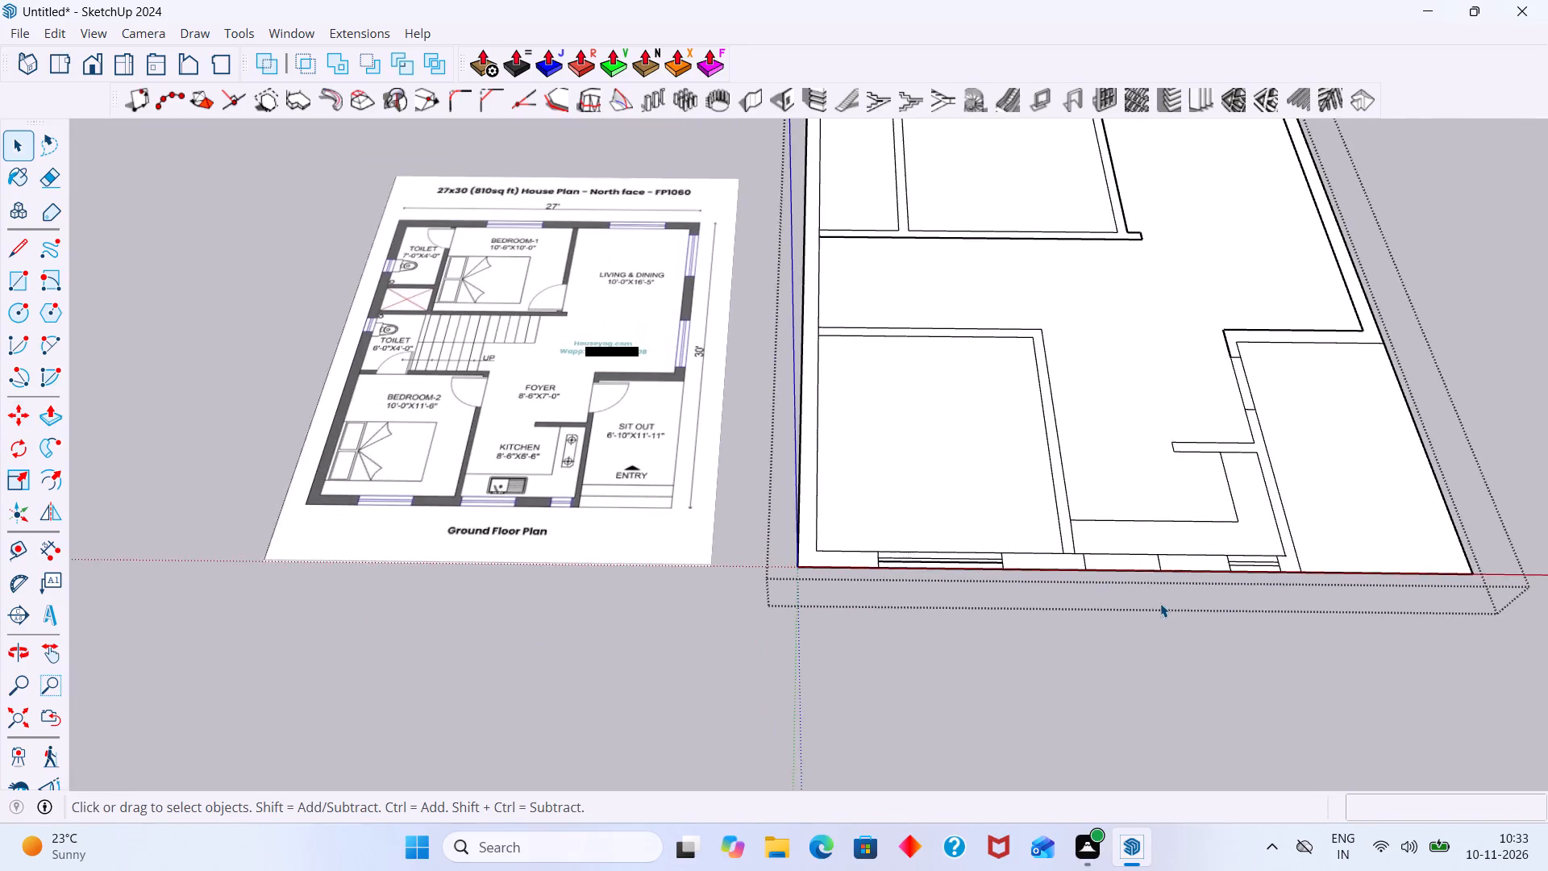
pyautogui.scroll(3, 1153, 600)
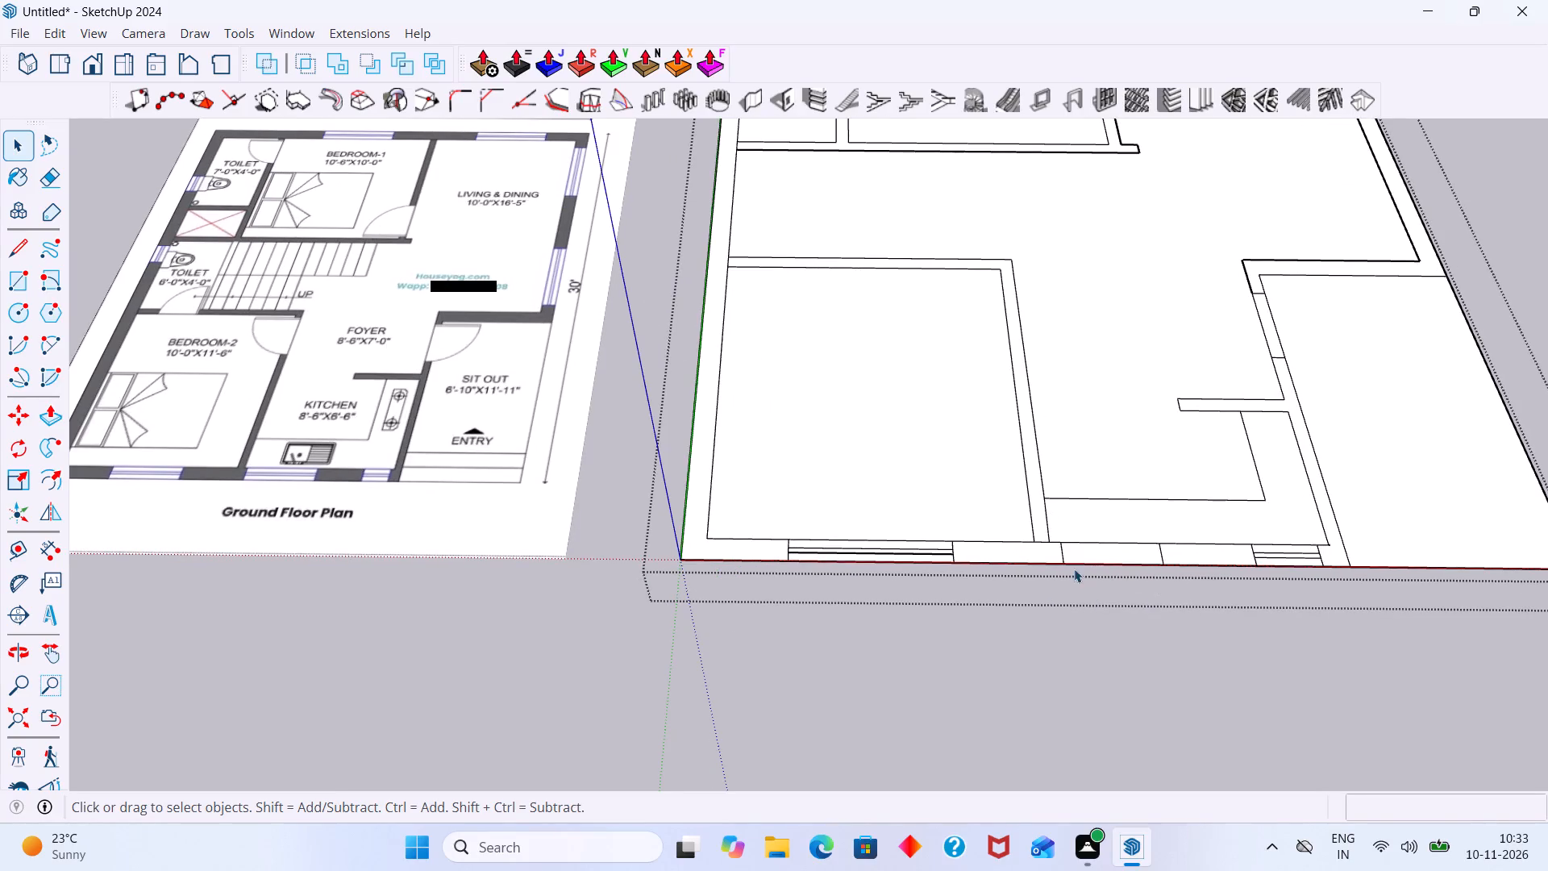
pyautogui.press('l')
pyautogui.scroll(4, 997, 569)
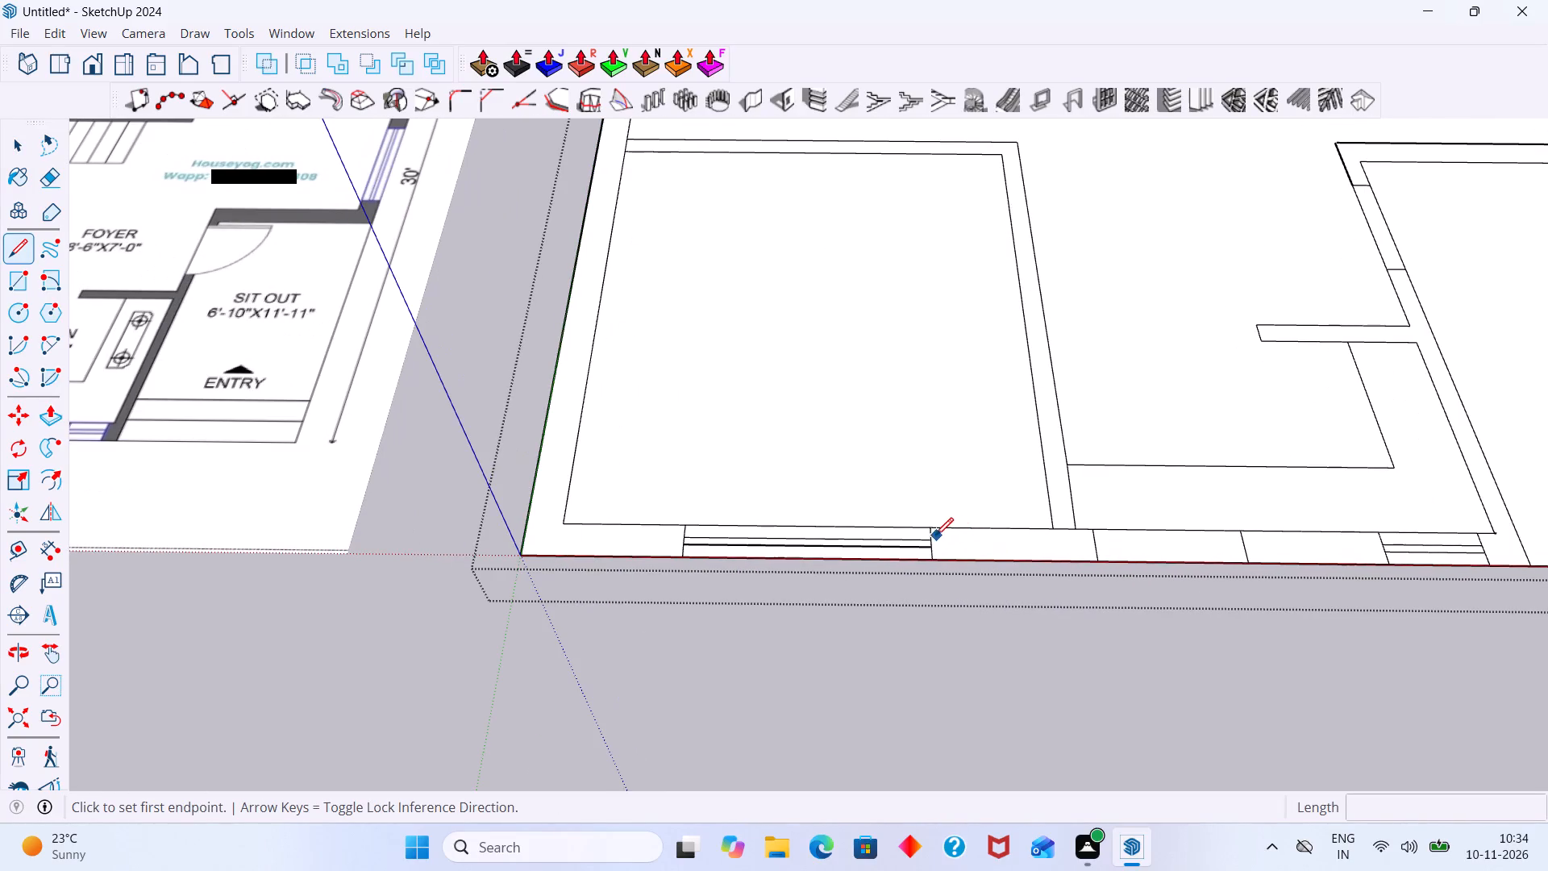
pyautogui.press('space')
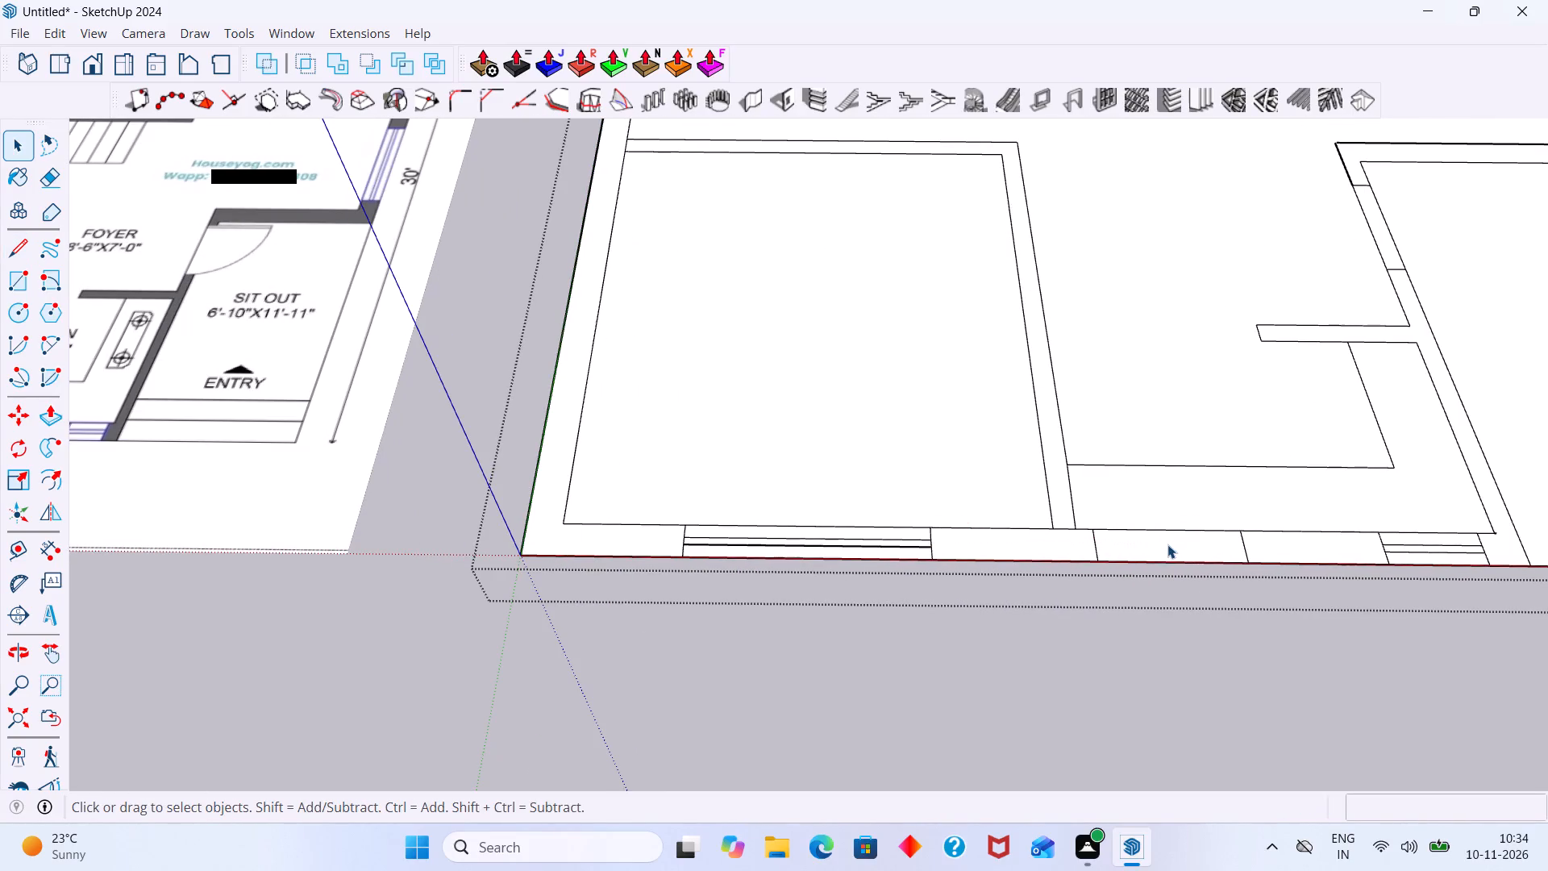
# Draw a 3' line along the middle of the wall across the kitchen's larger window opening.
pyautogui.click(1167, 544)
pyautogui.press('l')
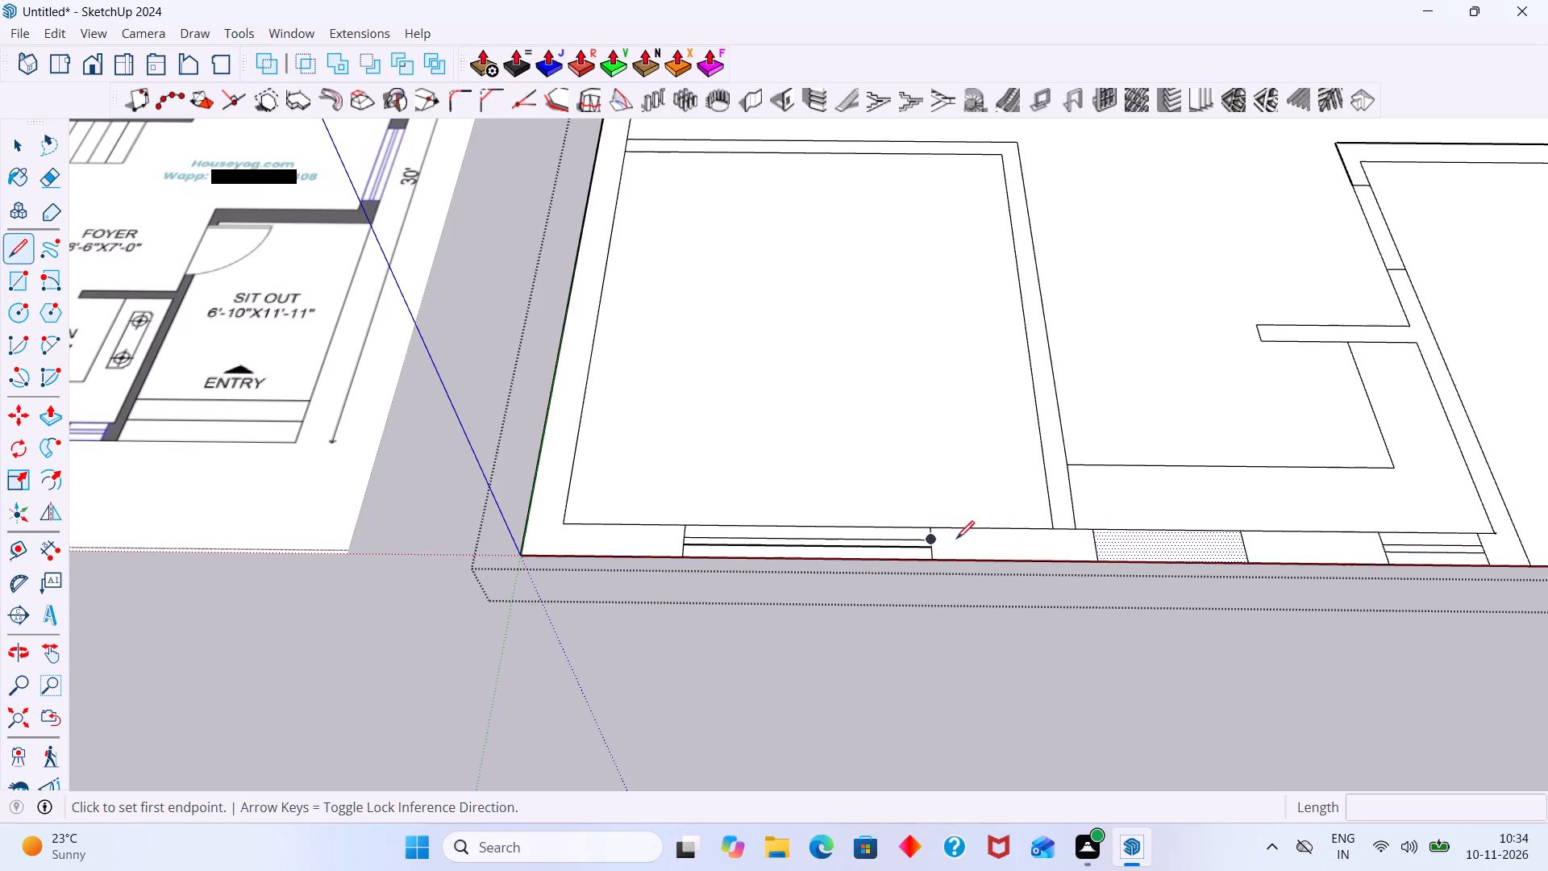
pyautogui.click(1097, 547)
pyautogui.click(1242, 547)
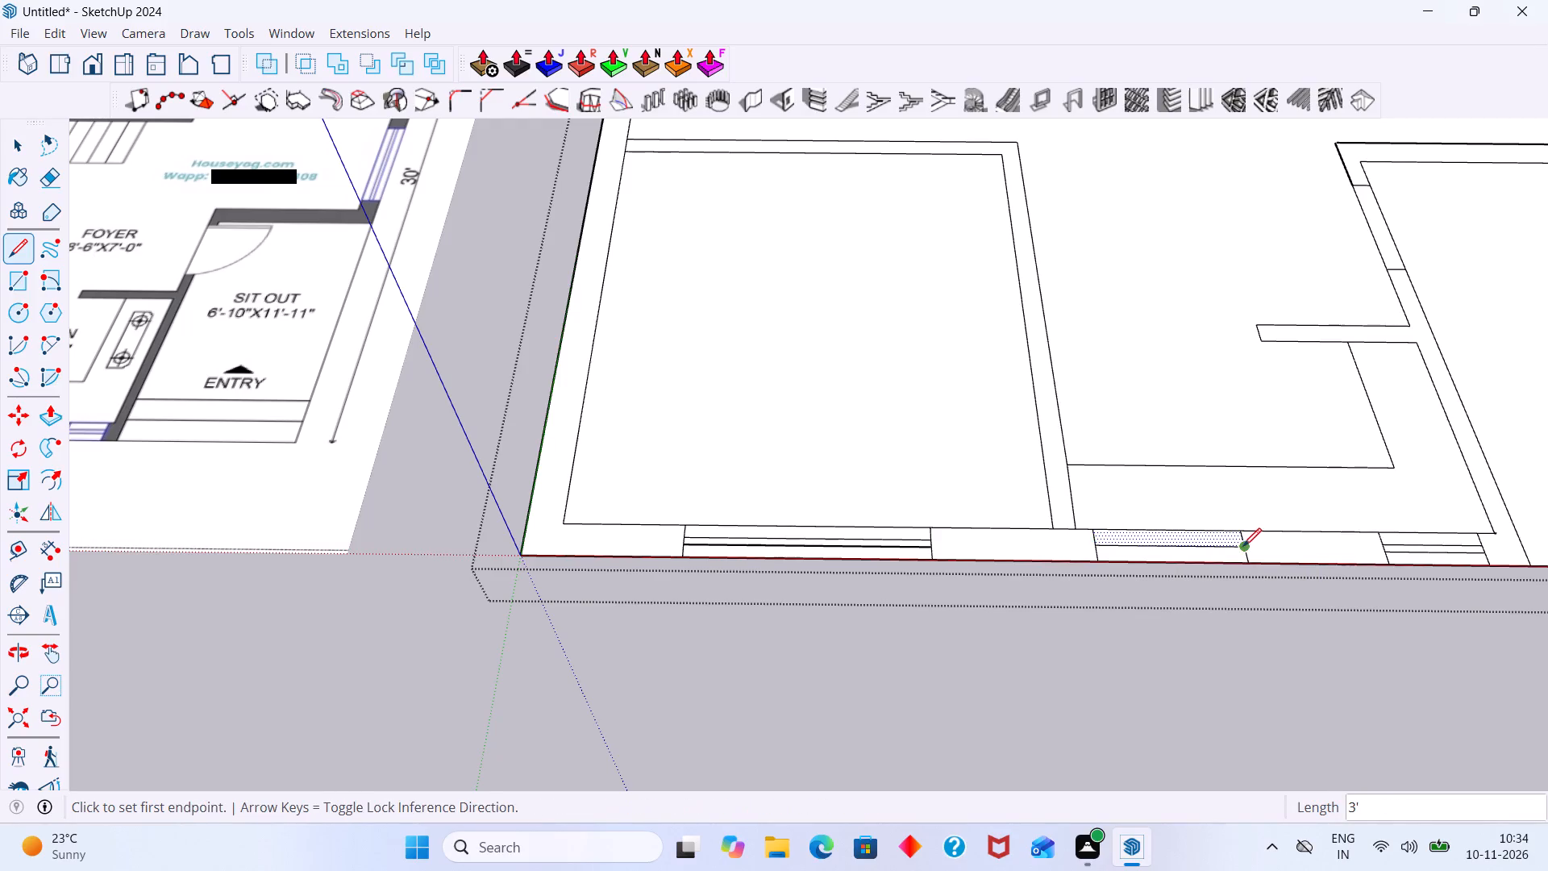
pyautogui.press('space')
# Copy the kitchen window's centre line 1" toward the room, and copy that new line 2" back toward the outer wall face.
pyautogui.scroll(3, 1188, 561)
pyautogui.click(1184, 541)
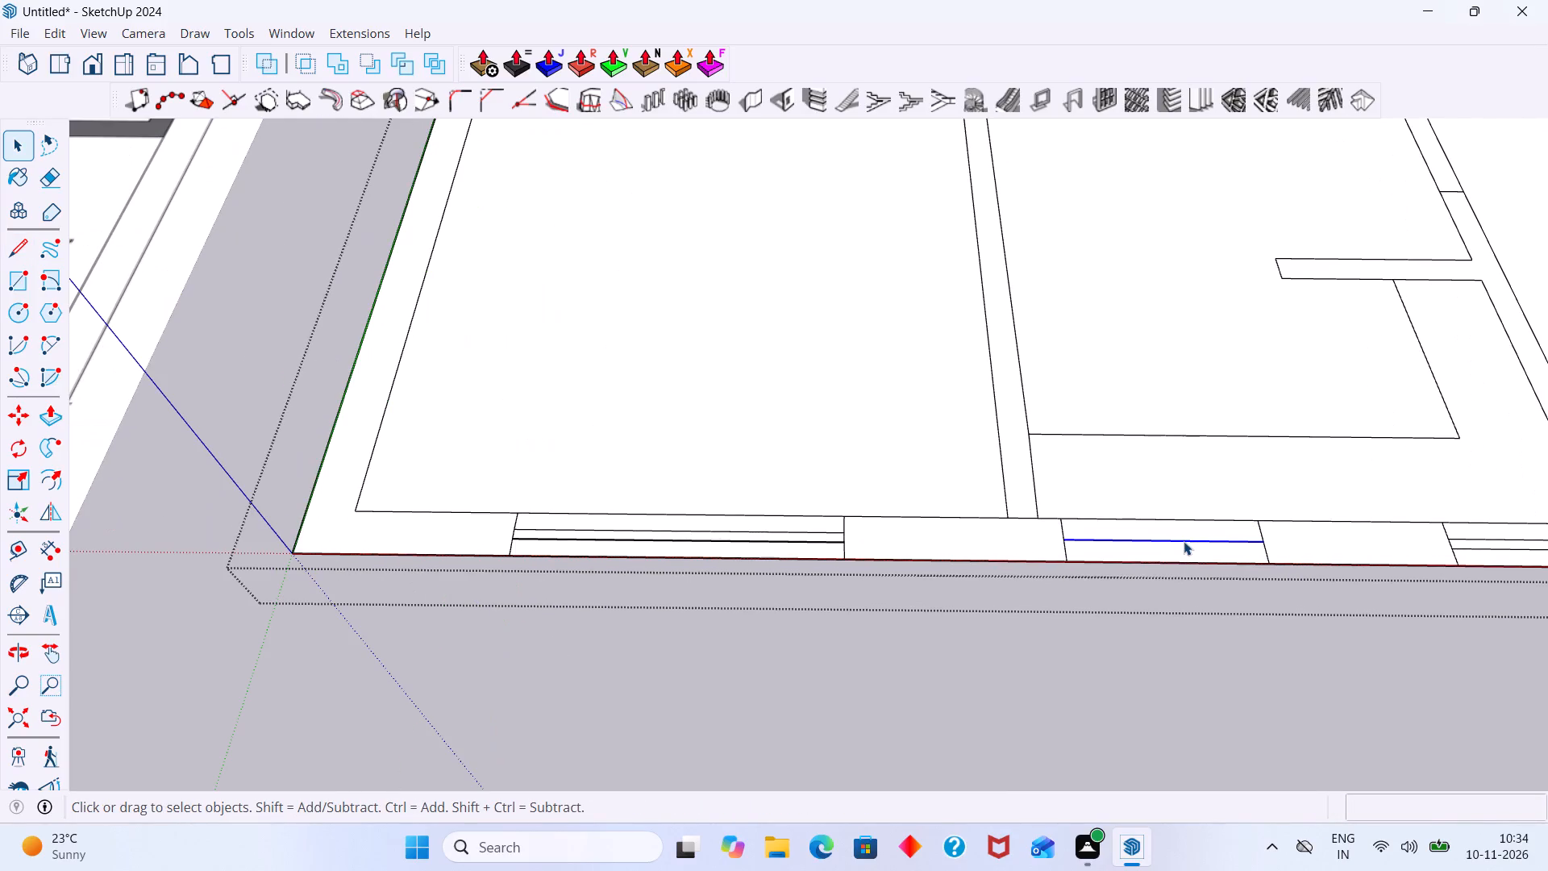
pyautogui.press('m')
pyautogui.click(1184, 541)
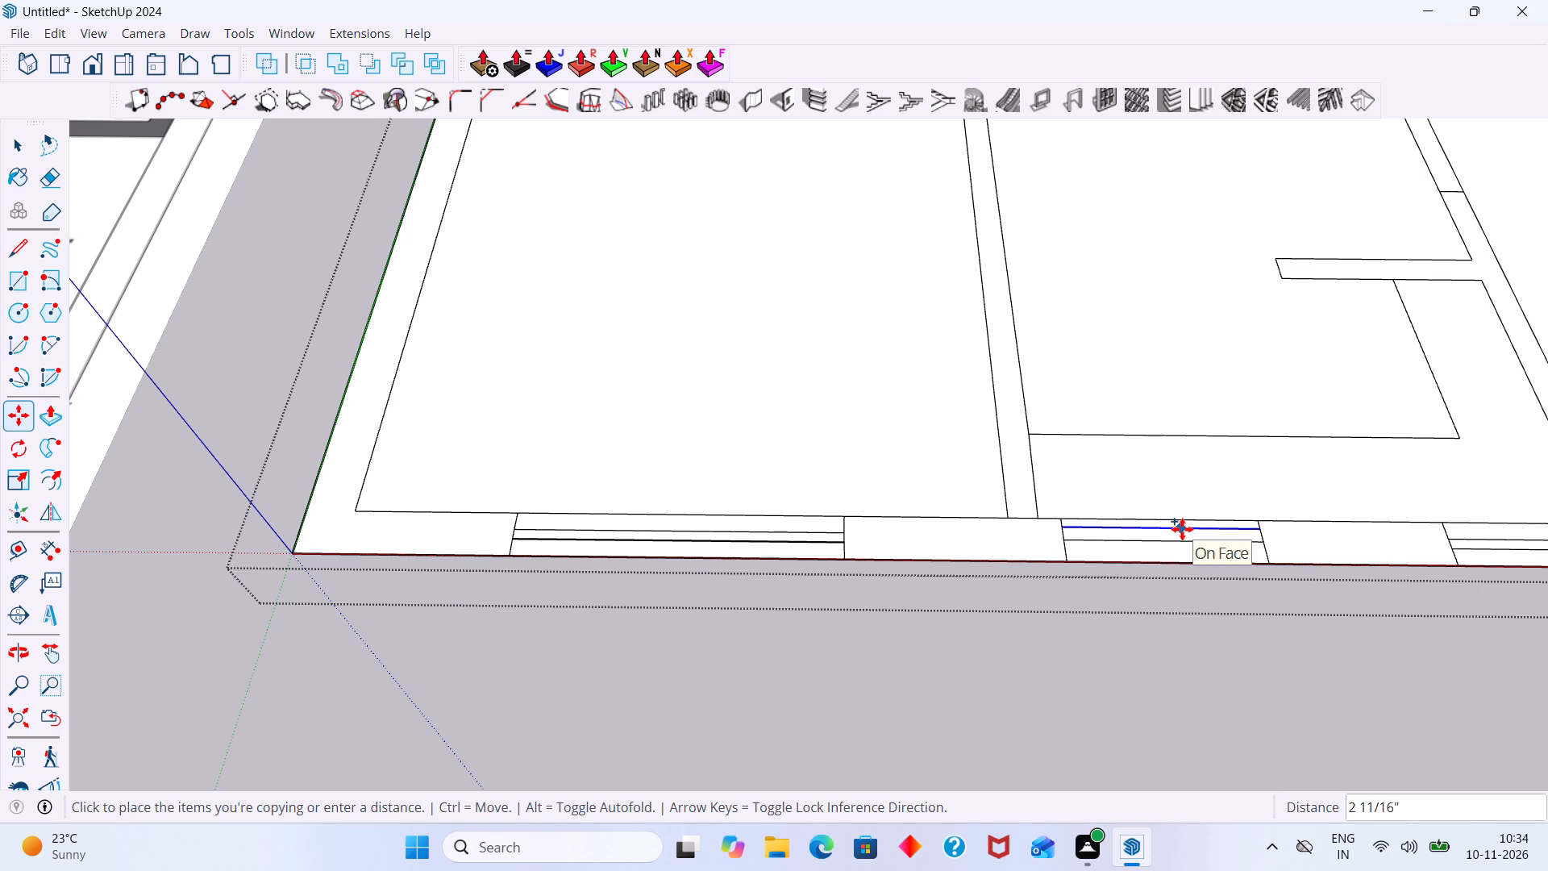
pyautogui.write('1"')
pyautogui.press('Return')
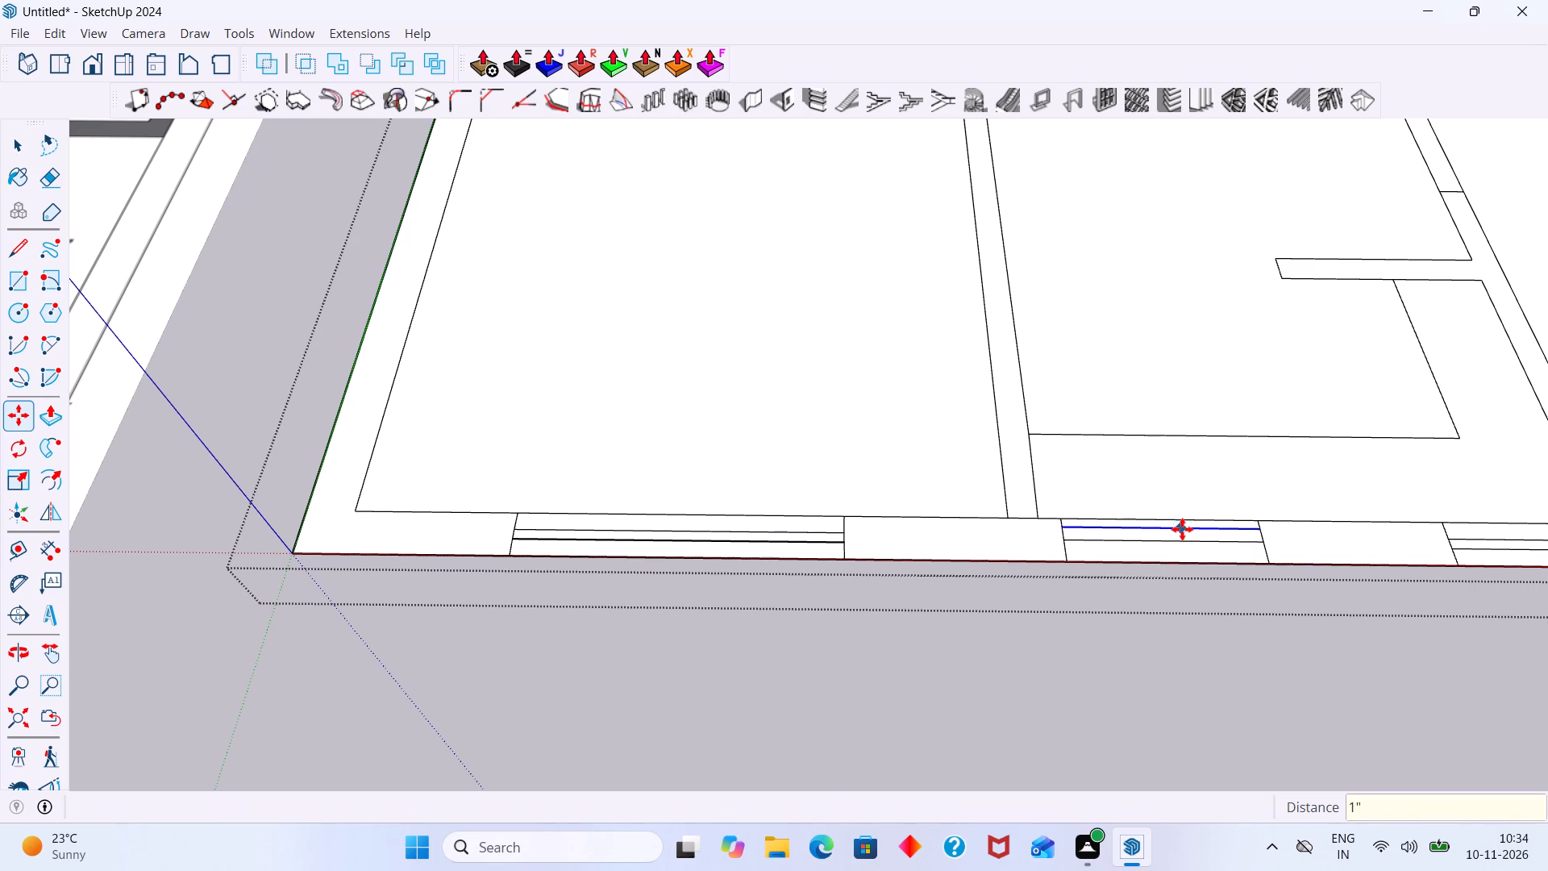
pyautogui.scroll(6, 1186, 538)
pyautogui.click(1186, 535)
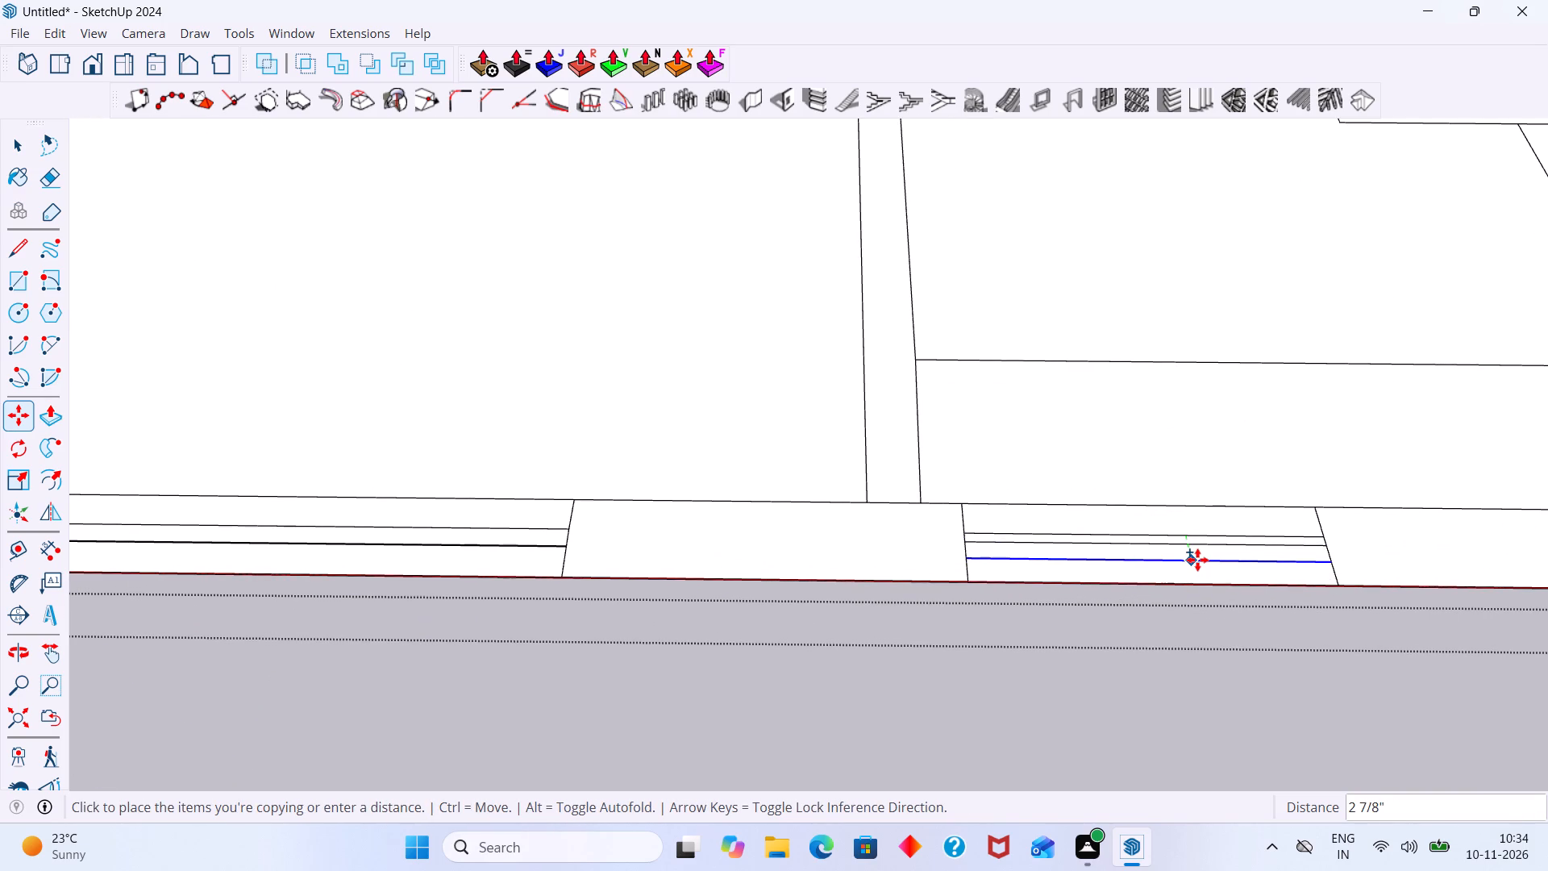
pyautogui.write('2"')
pyautogui.press('Return')
pyautogui.press('space')
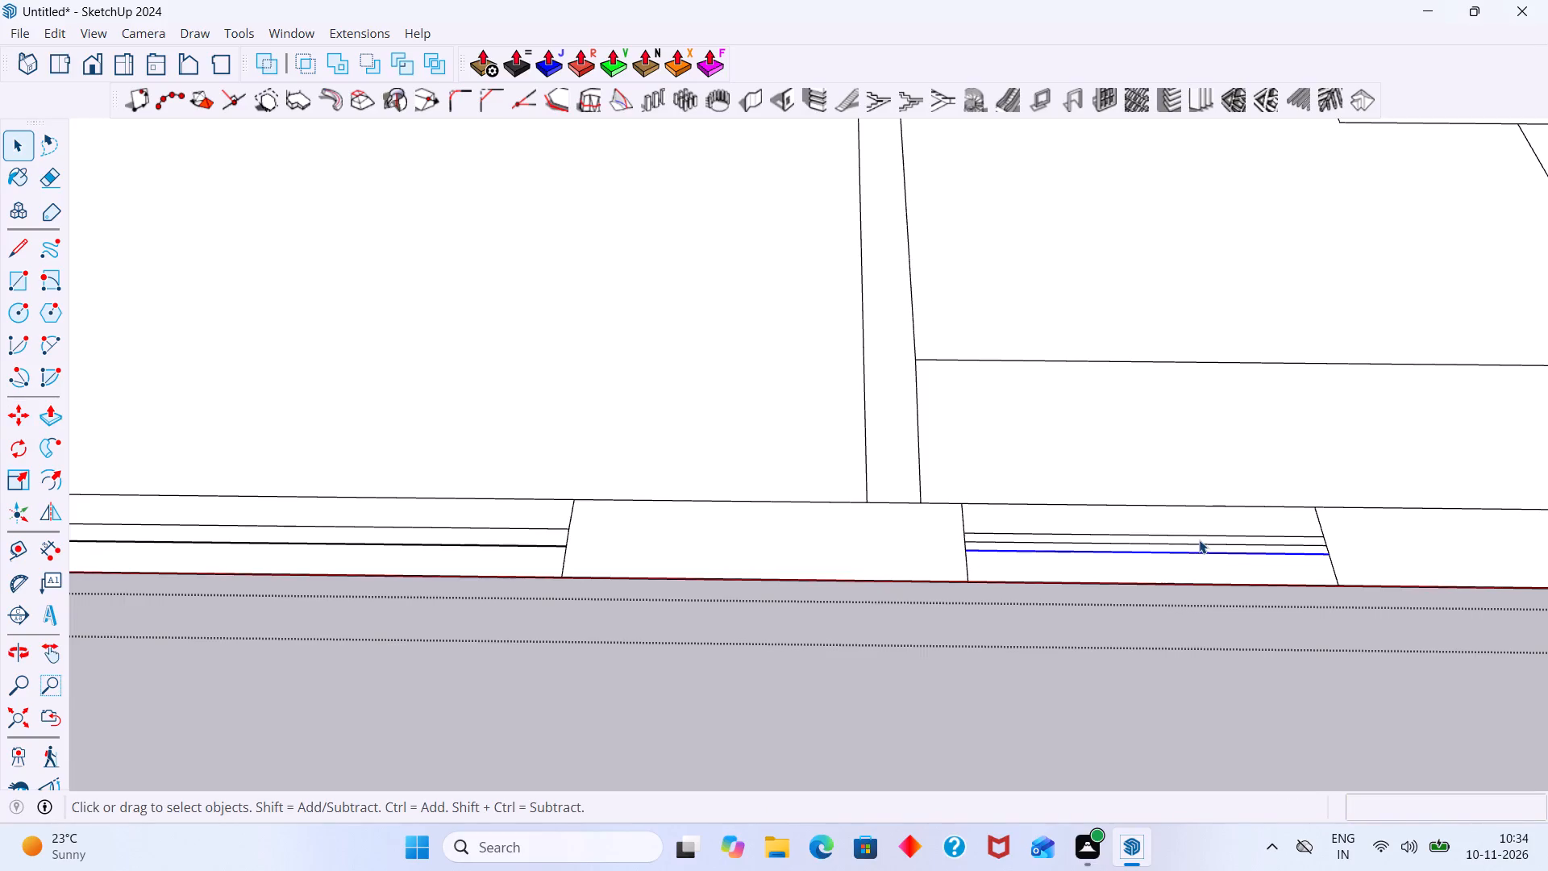
# Delete the kitchen window's original centre line between the two frame lines, and leave the floor plan group.
pyautogui.click(1199, 540)
pyautogui.click(1201, 542)
pyautogui.press('Delete')
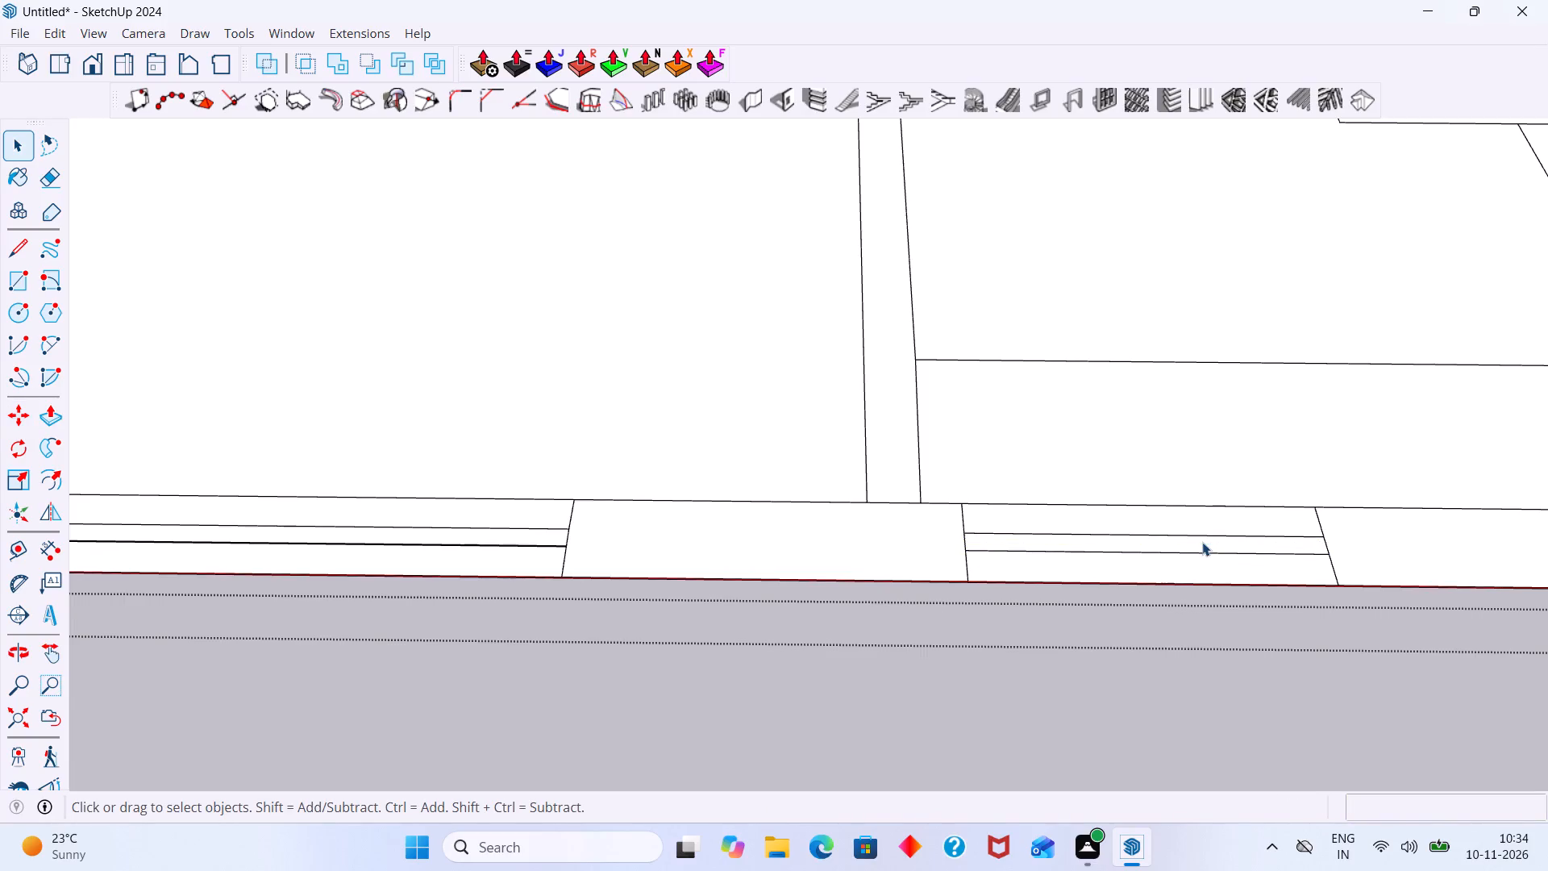
pyautogui.scroll(-11, 1203, 544)
pyautogui.click(1172, 690)
# Open the floor plan group and delete the Bedroom-2 window's frame line nearest the outer wall face.
pyautogui.scroll(-2, 1162, 664)
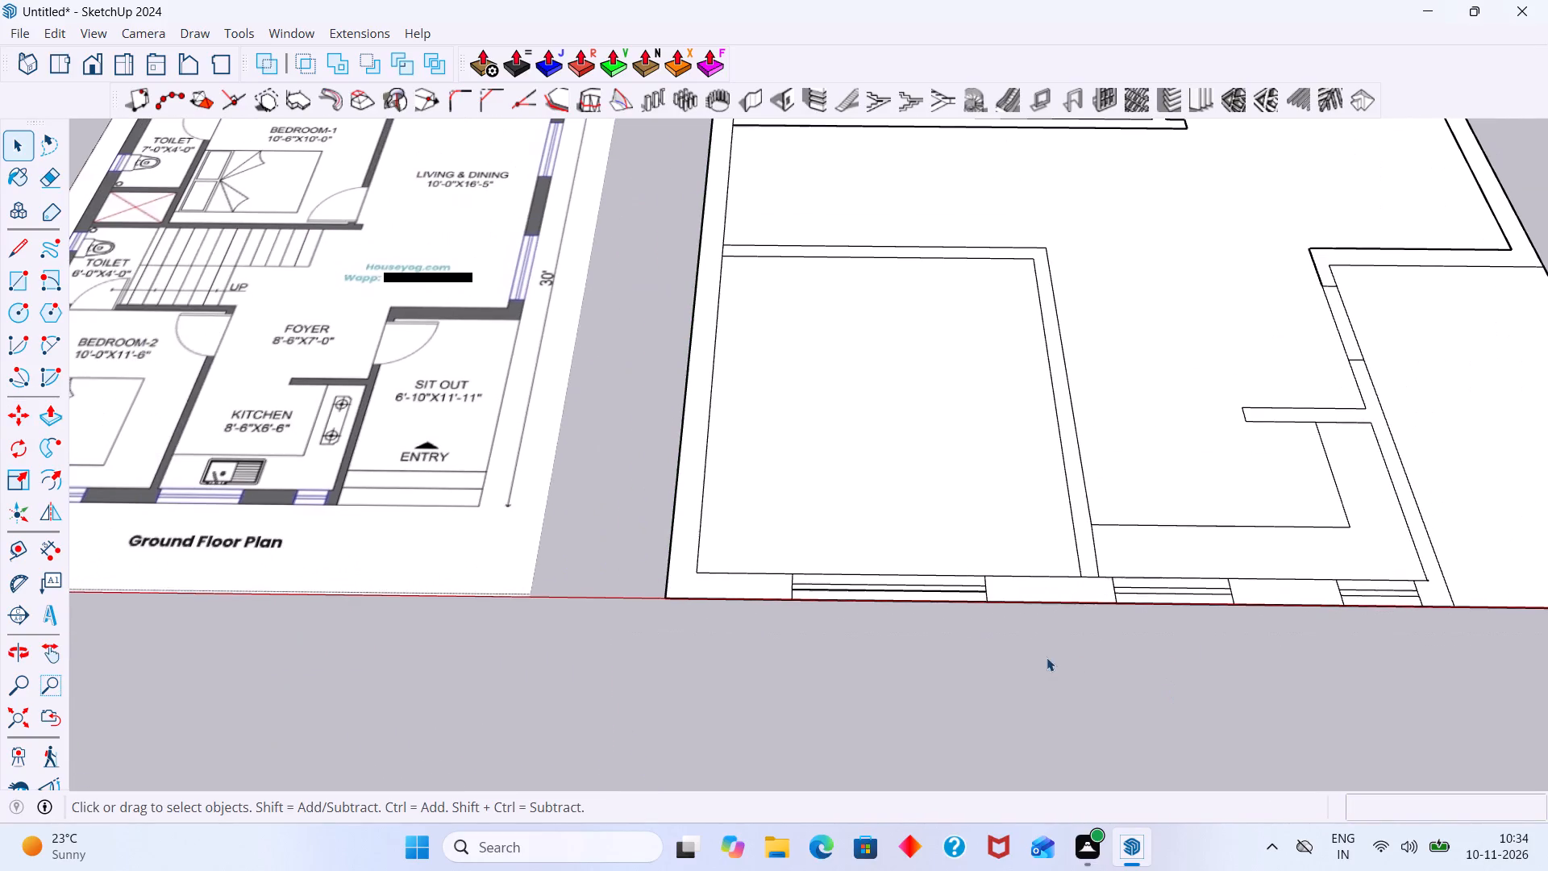
pyautogui.moveTo(1030, 644); pyautogui.dragTo(815, 623, button='middle')
pyautogui.scroll(5, 729, 586)
pyautogui.click(703, 571)
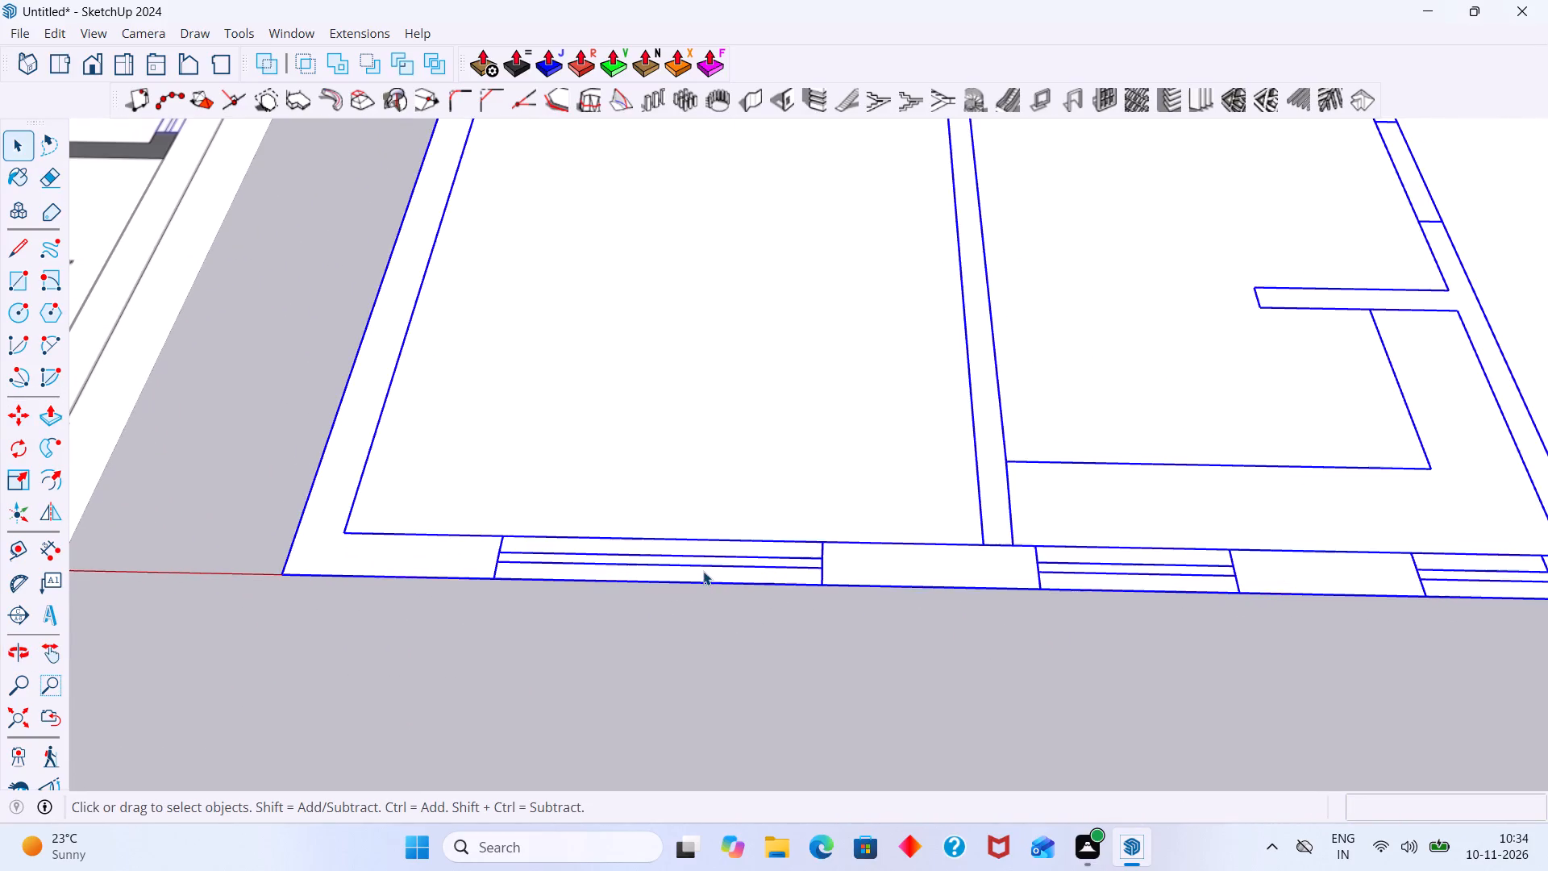
pyautogui.doubleClick(703, 570)
pyautogui.click(709, 573)
pyautogui.scroll(3, 749, 563)
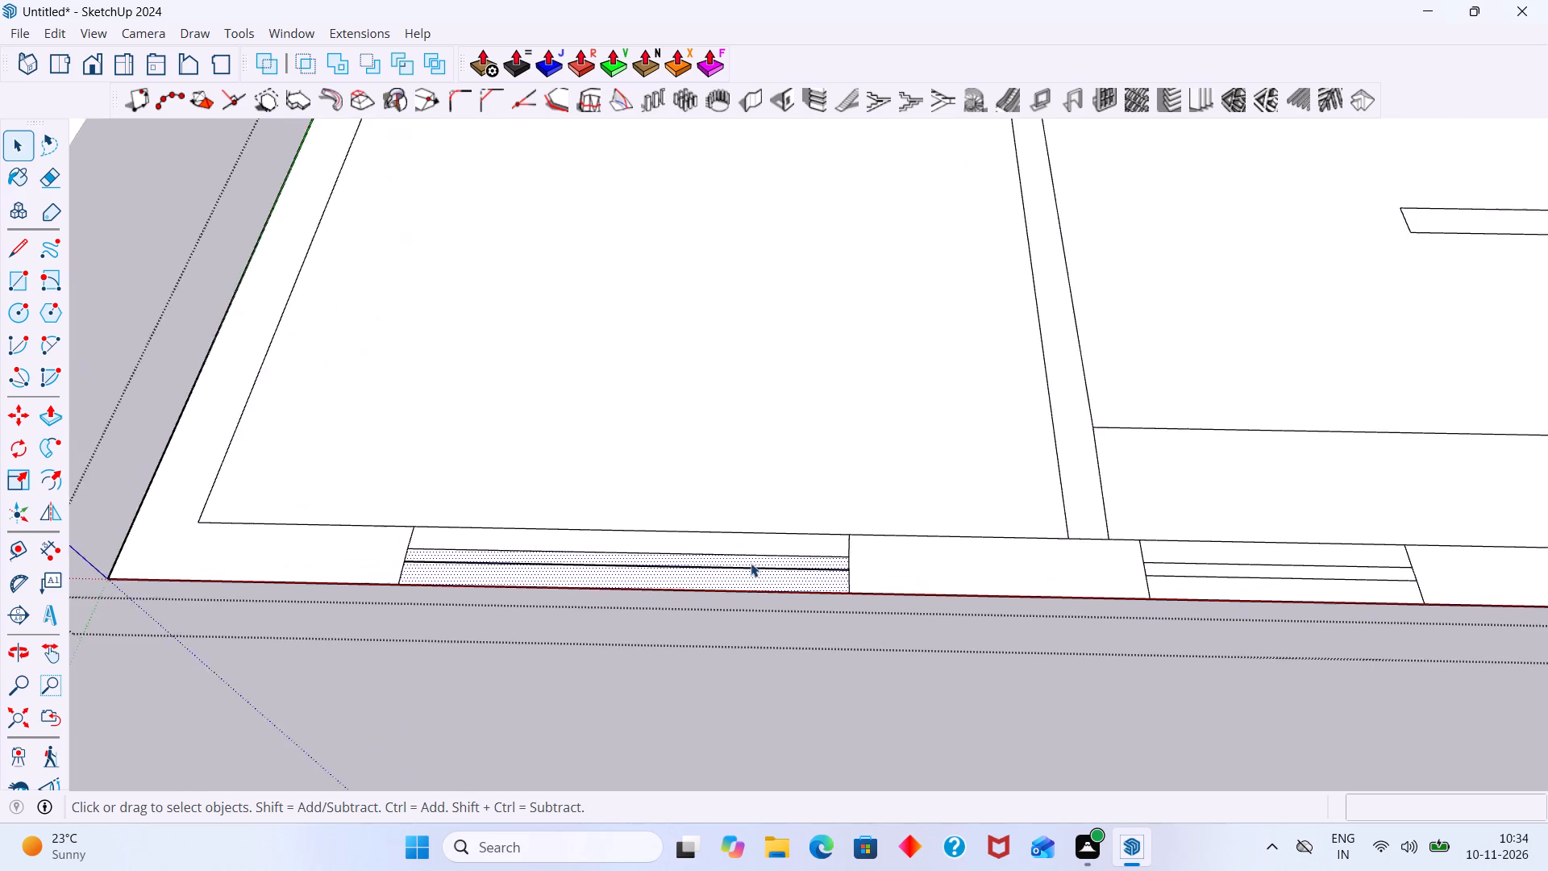
pyautogui.scroll(5, 751, 563)
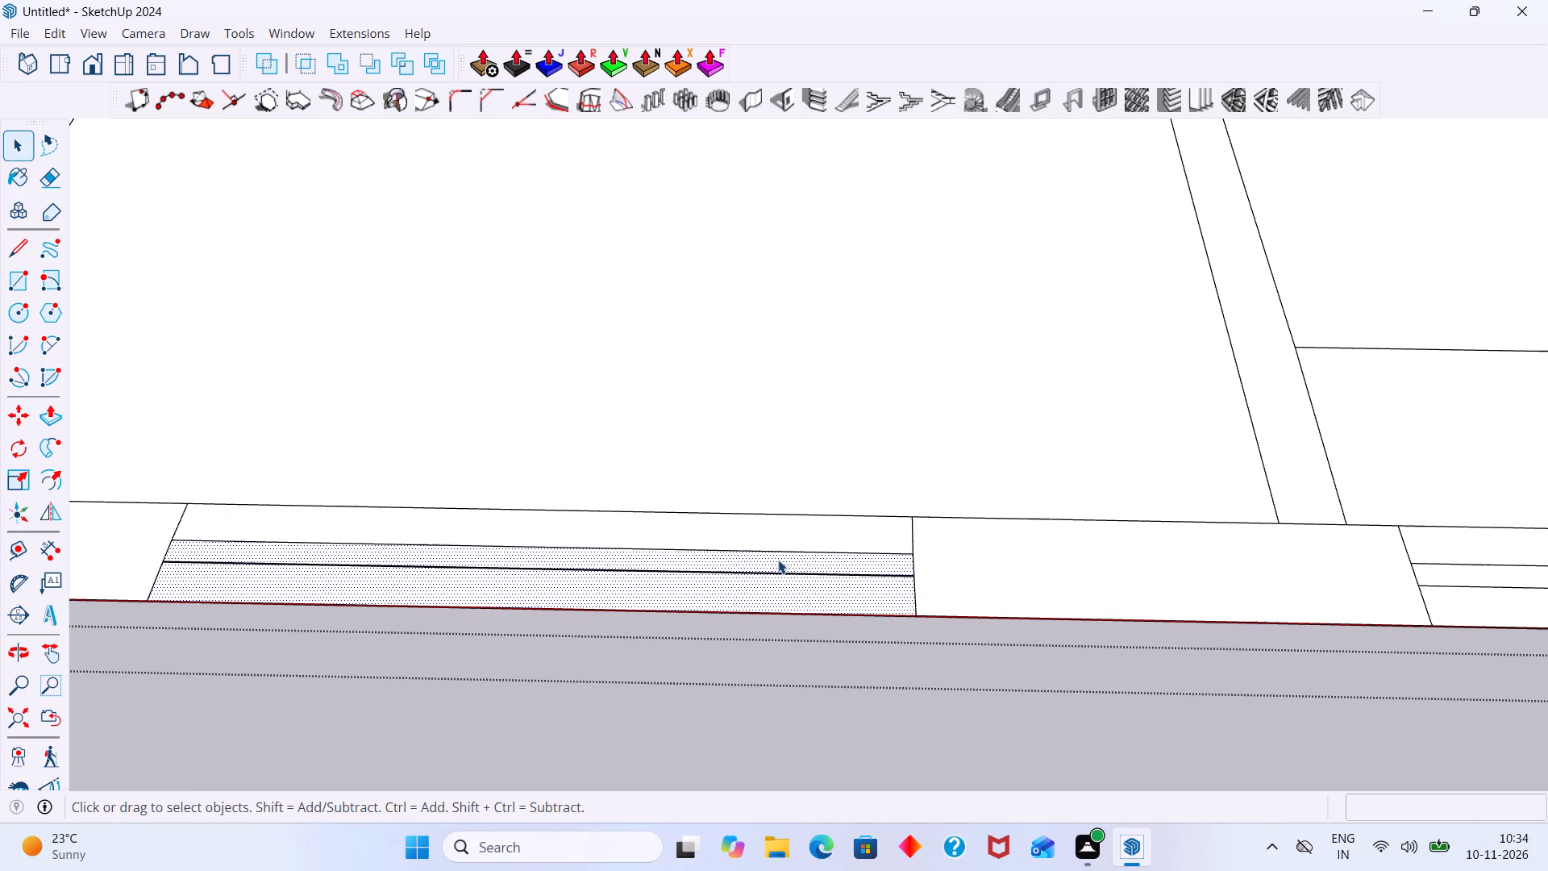
pyautogui.click(790, 573)
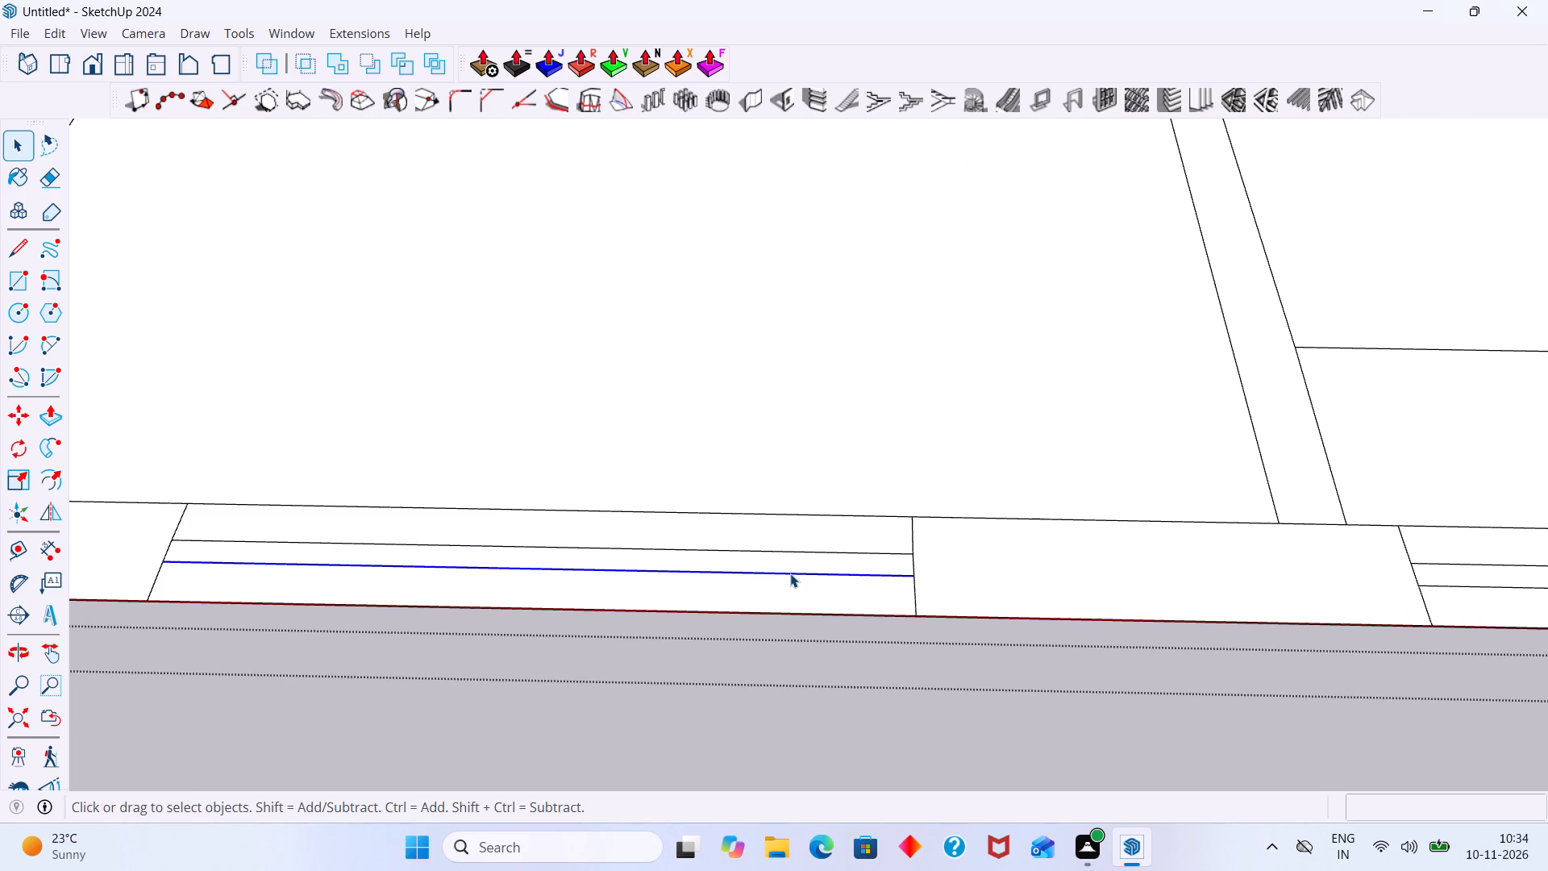
pyautogui.press('Delete')
pyautogui.doubleClick(790, 576)
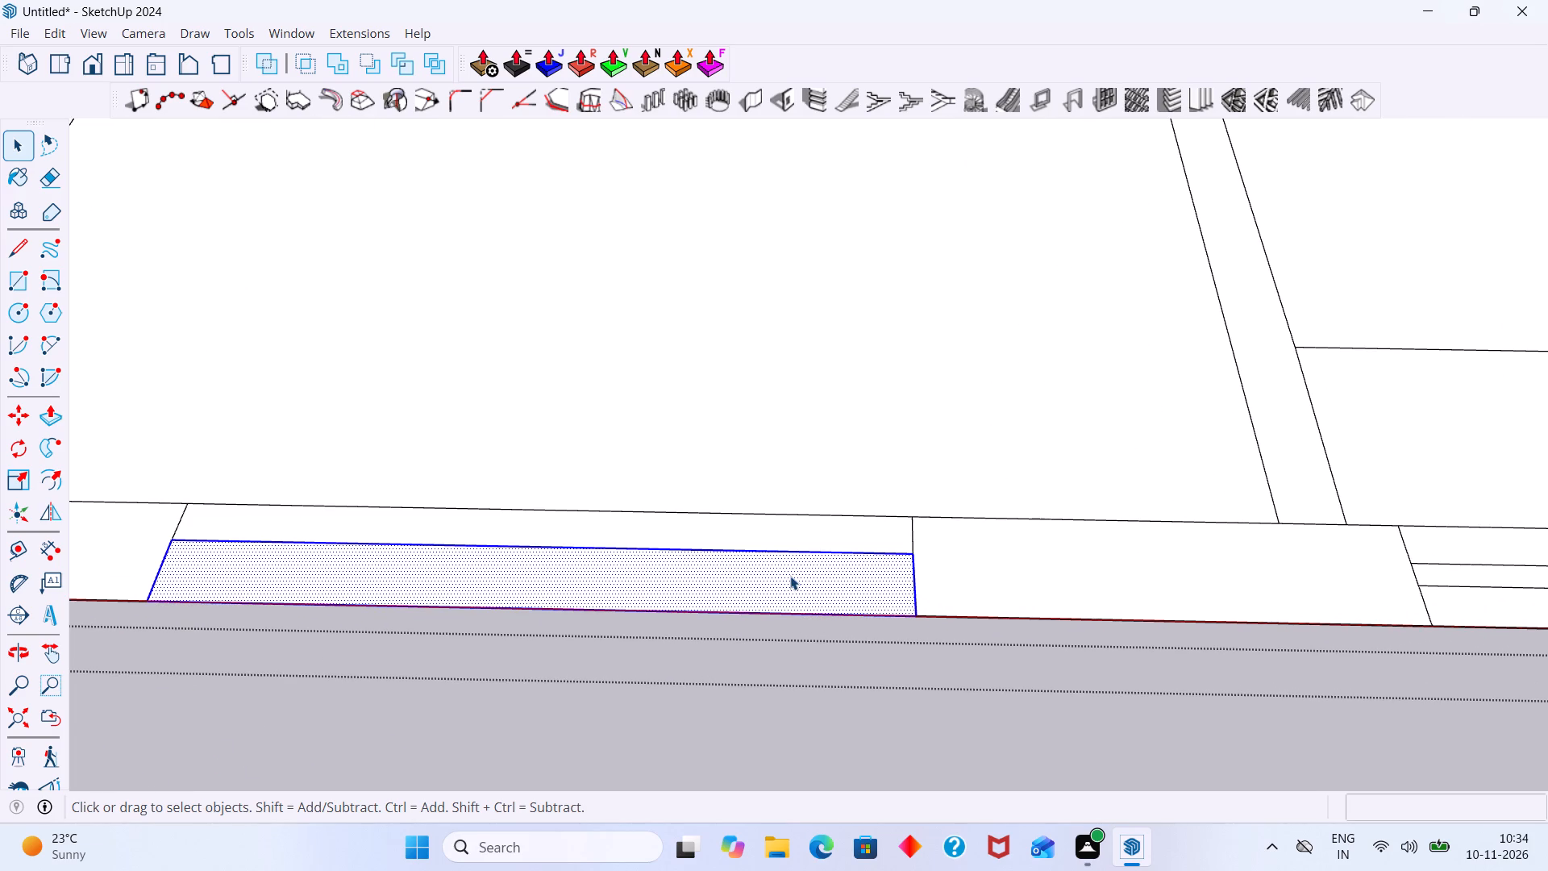
pyautogui.click(790, 576)
# Copy the Bedroom-2 window's remaining frame line 2" toward the outer wall face, and leave the floor plan group.
pyautogui.scroll(-2, 801, 568)
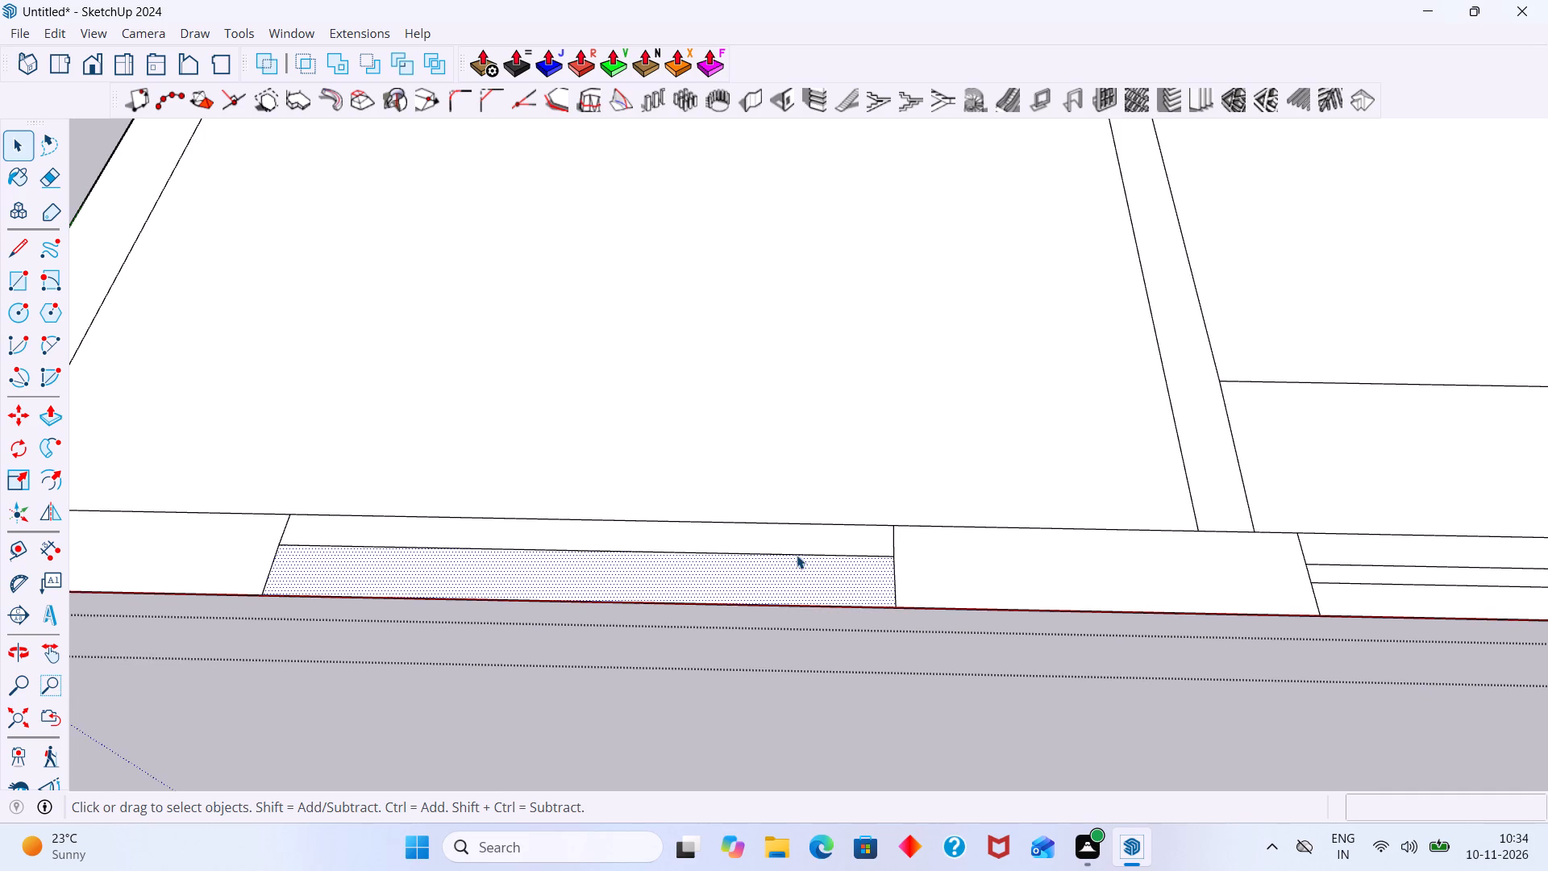
pyautogui.click(797, 555)
pyautogui.press('m')
pyautogui.click(797, 555)
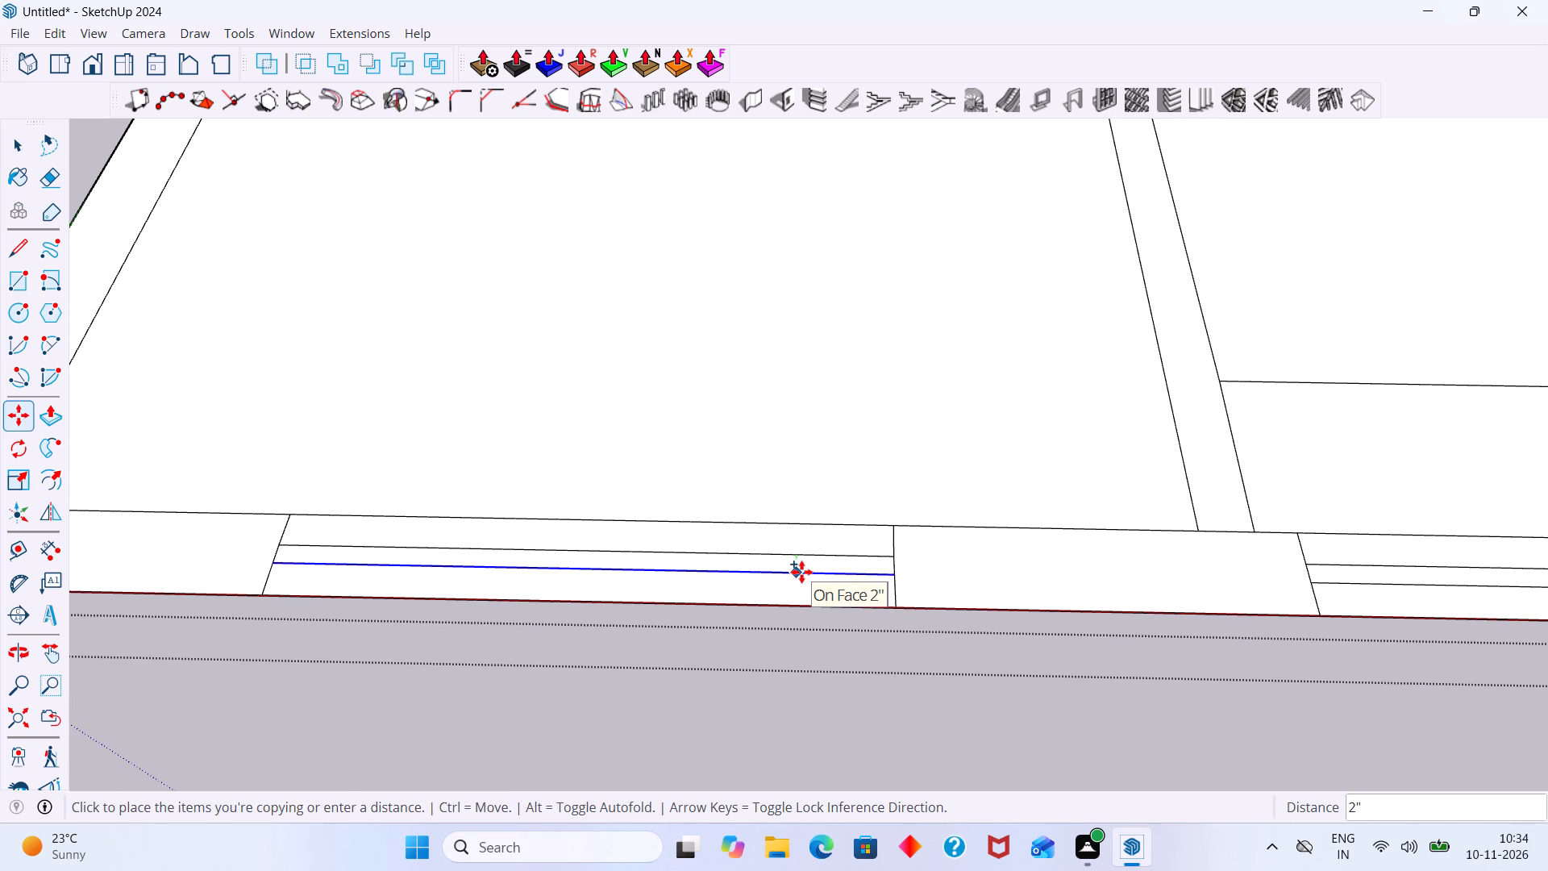
pyautogui.press('2')
pyautogui.hotkey('shift', '"')
pyautogui.press('Return')
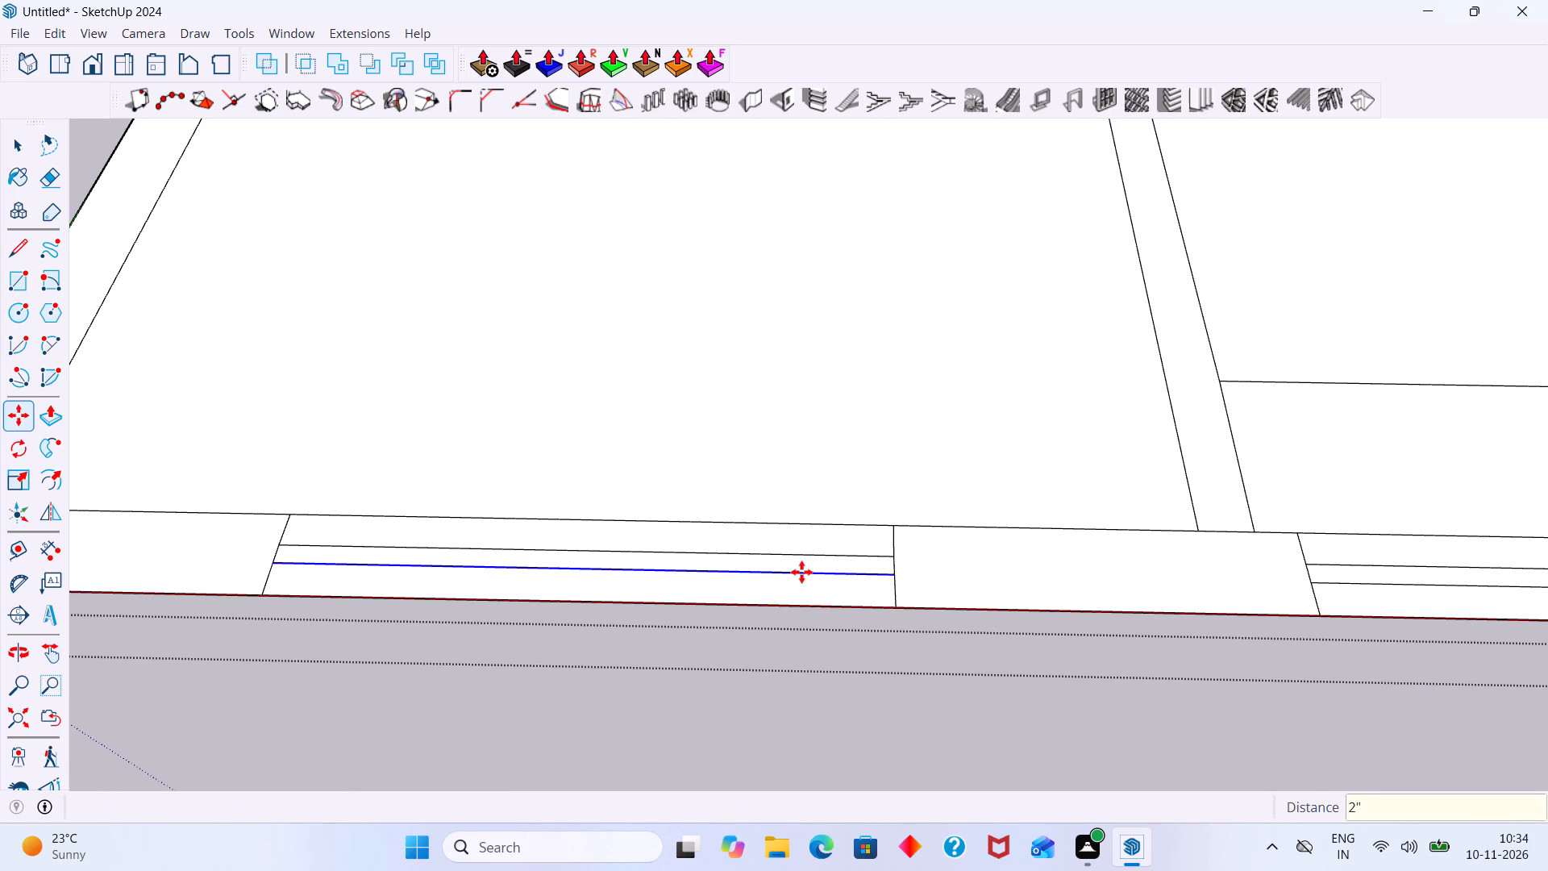
pyautogui.press('space')
pyautogui.click(786, 687)
# Compare the drawn floor plan's rooms, walls and windows with the reference ground floor plan image.
pyautogui.scroll(-4, 858, 652)
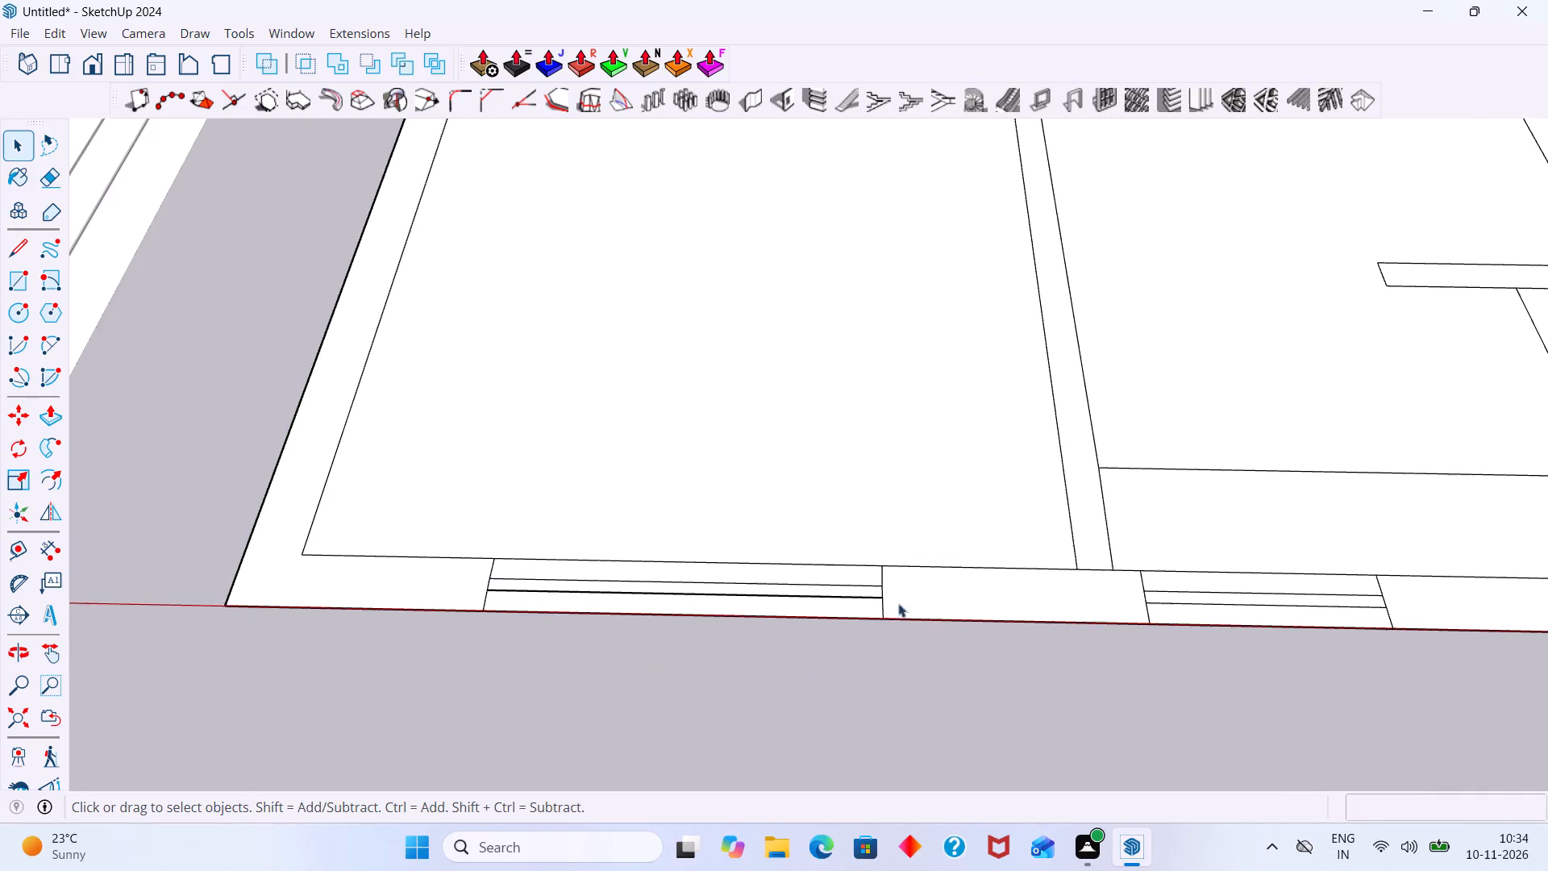
pyautogui.scroll(-2, 898, 603)
pyautogui.moveTo(1001, 631); pyautogui.dragTo(1047, 631, button='middle')
pyautogui.scroll(-7, 1044, 627)
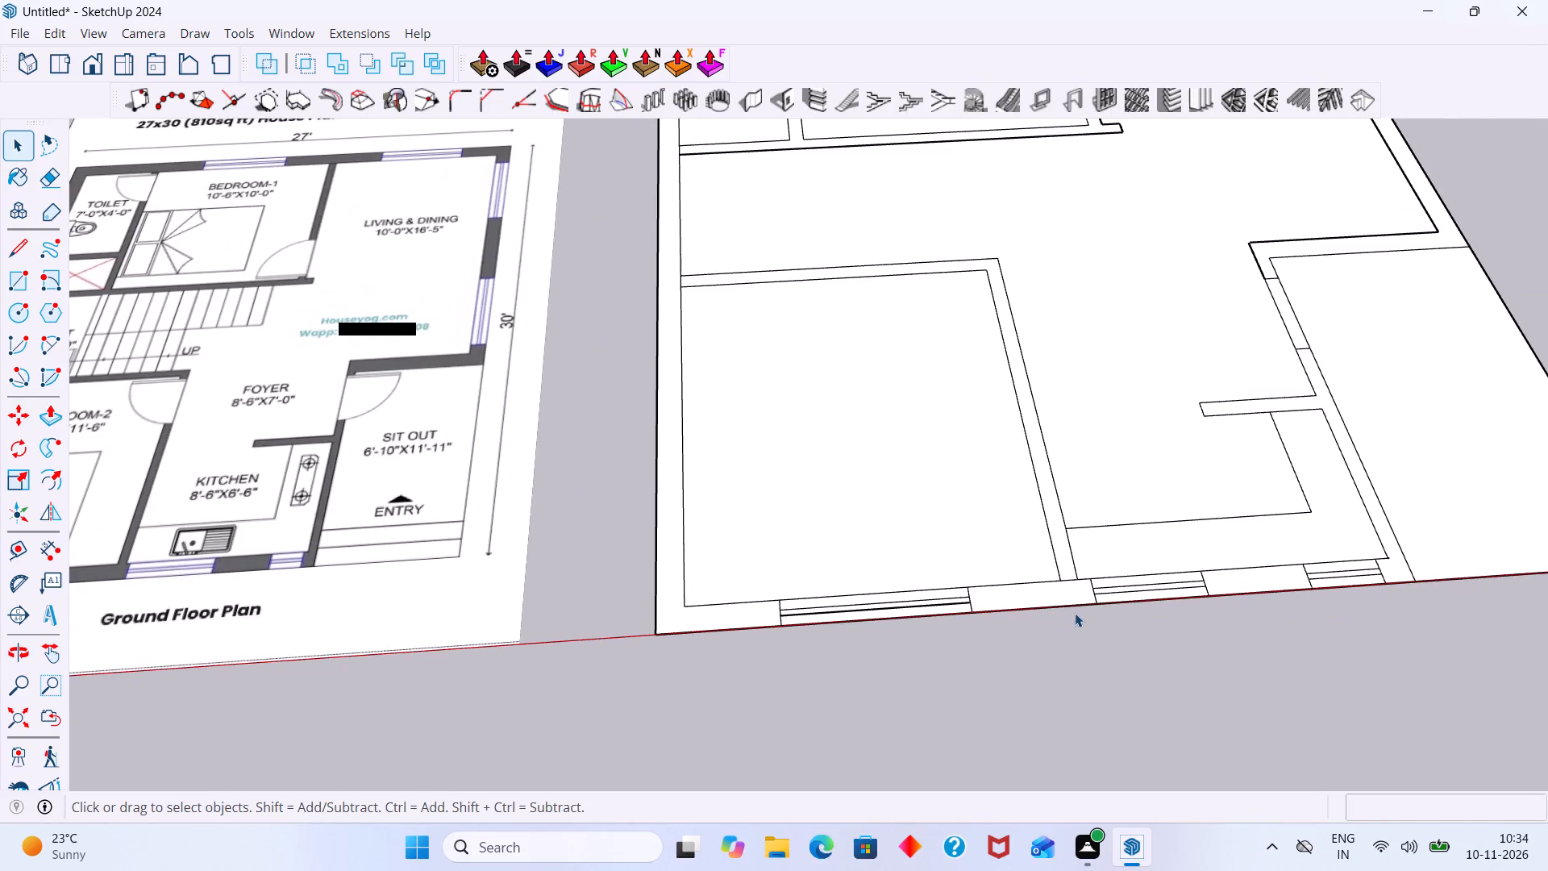
pyautogui.scroll(-1, 1076, 612)
pyautogui.moveTo(942, 610); pyautogui.dragTo(909, 610, button='middle')
pyautogui.scroll(-6, 918, 602)
pyautogui.scroll(1, 826, 573)
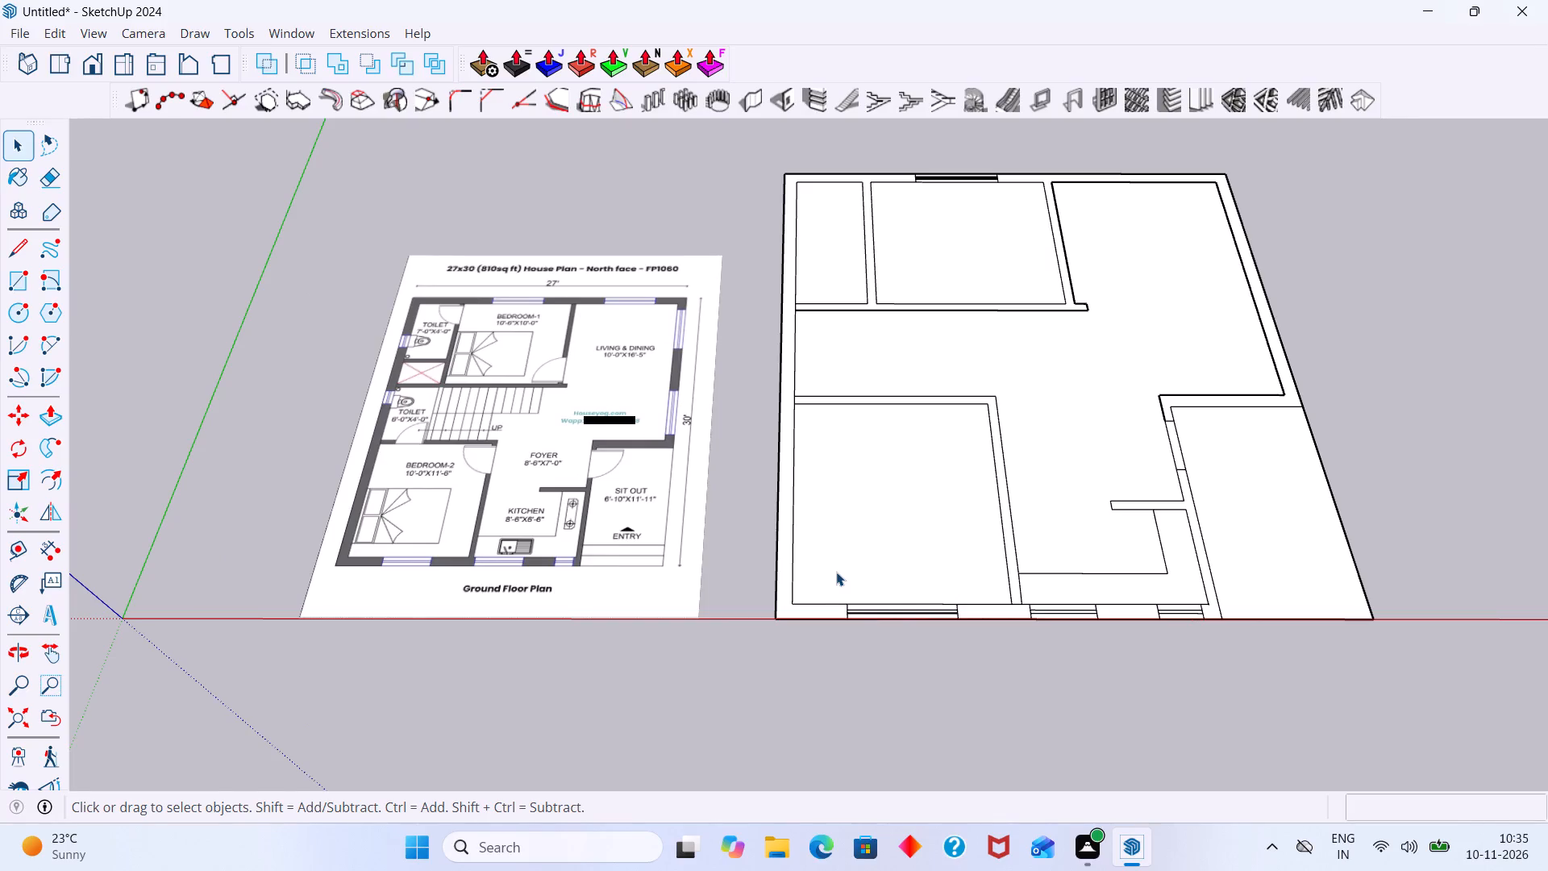
pyautogui.scroll(5, 476, 558)
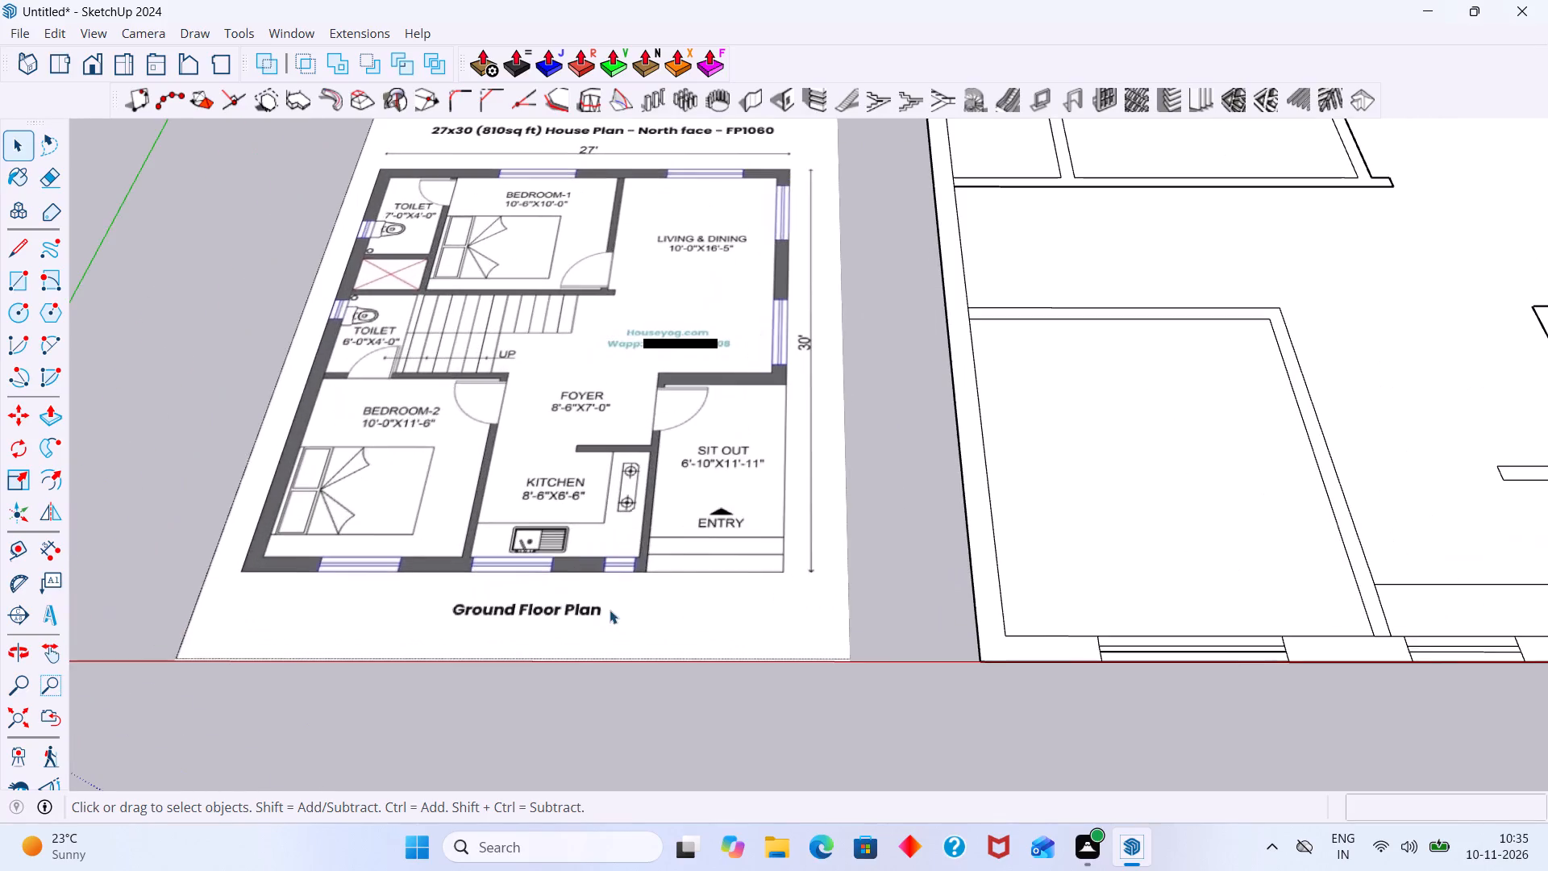
pyautogui.scroll(-6, 1102, 615)
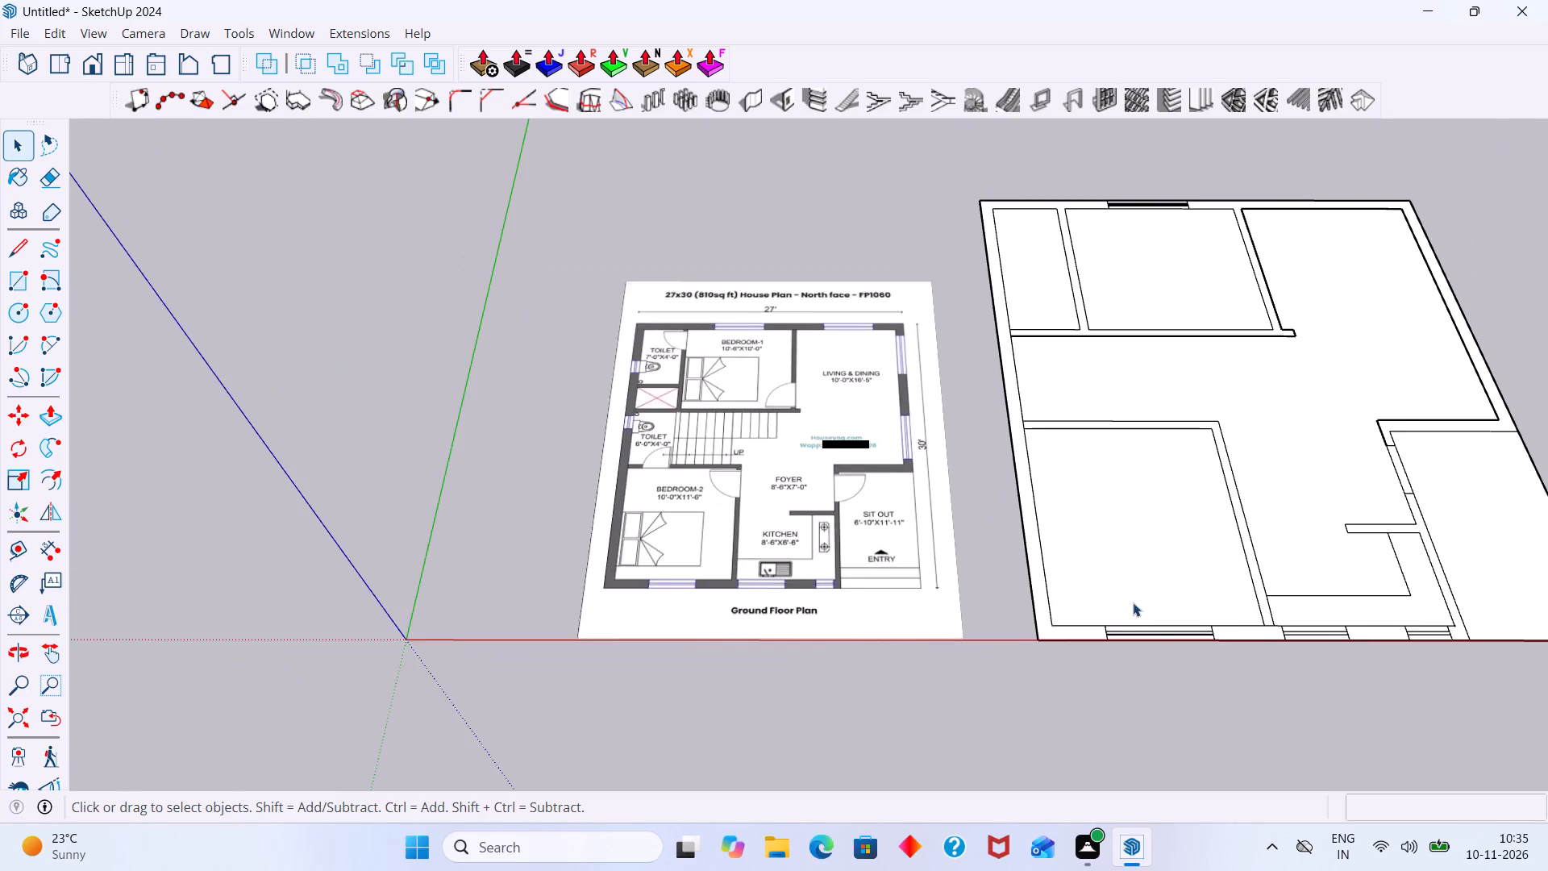
pyautogui.scroll(-3, 1131, 588)
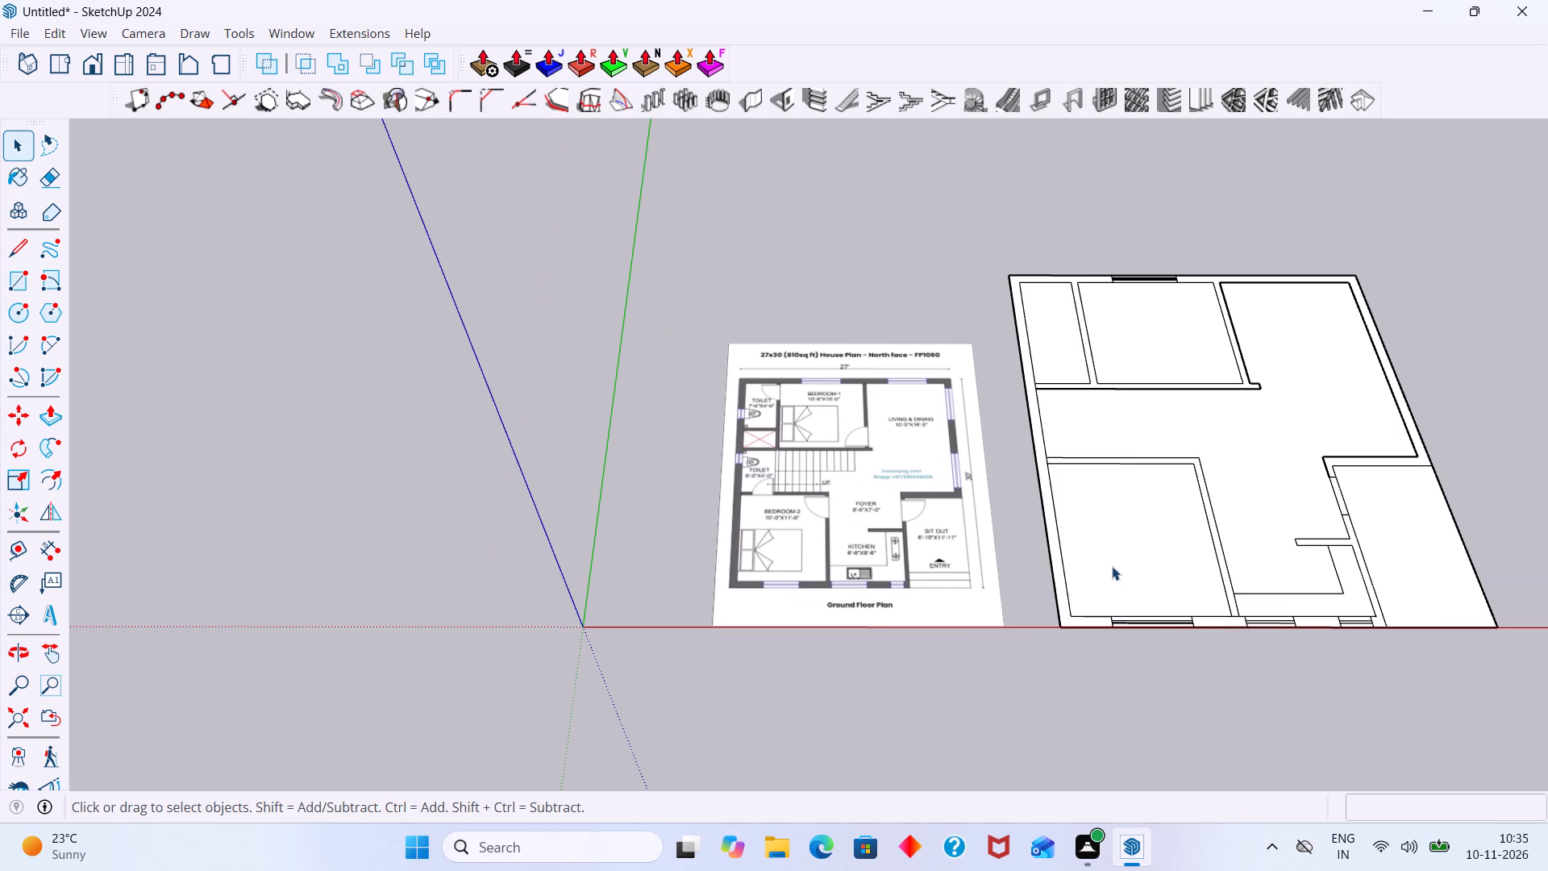
pyautogui.moveTo(1122, 563); pyautogui.dragTo(911, 563, button='middle')
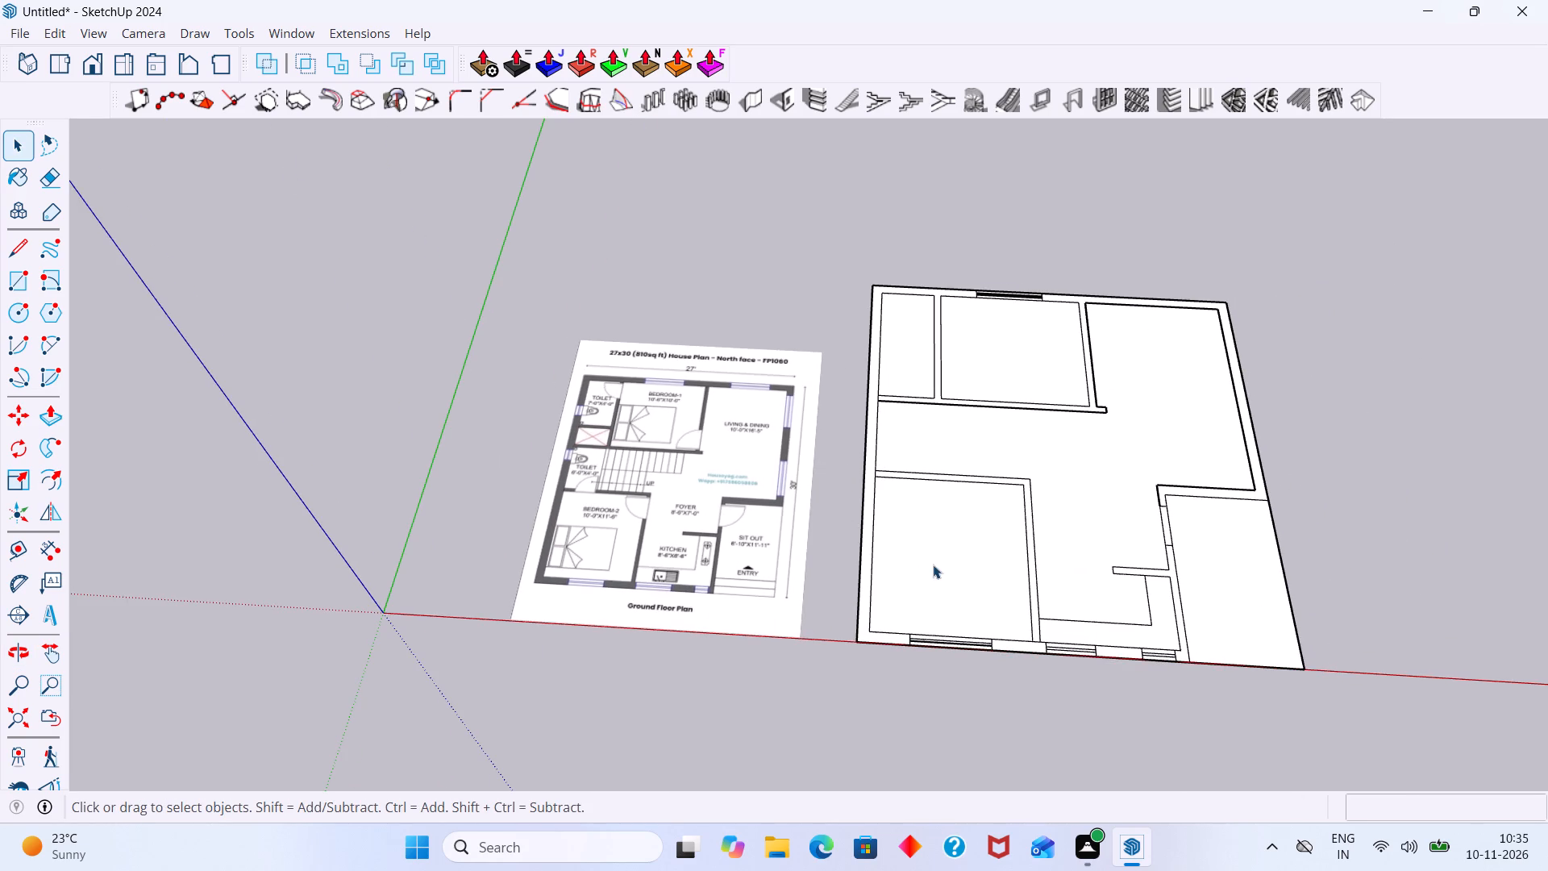
pyautogui.moveTo(730, 578); pyautogui.dragTo(778, 589, button='middle')
pyautogui.scroll(3, 651, 577)
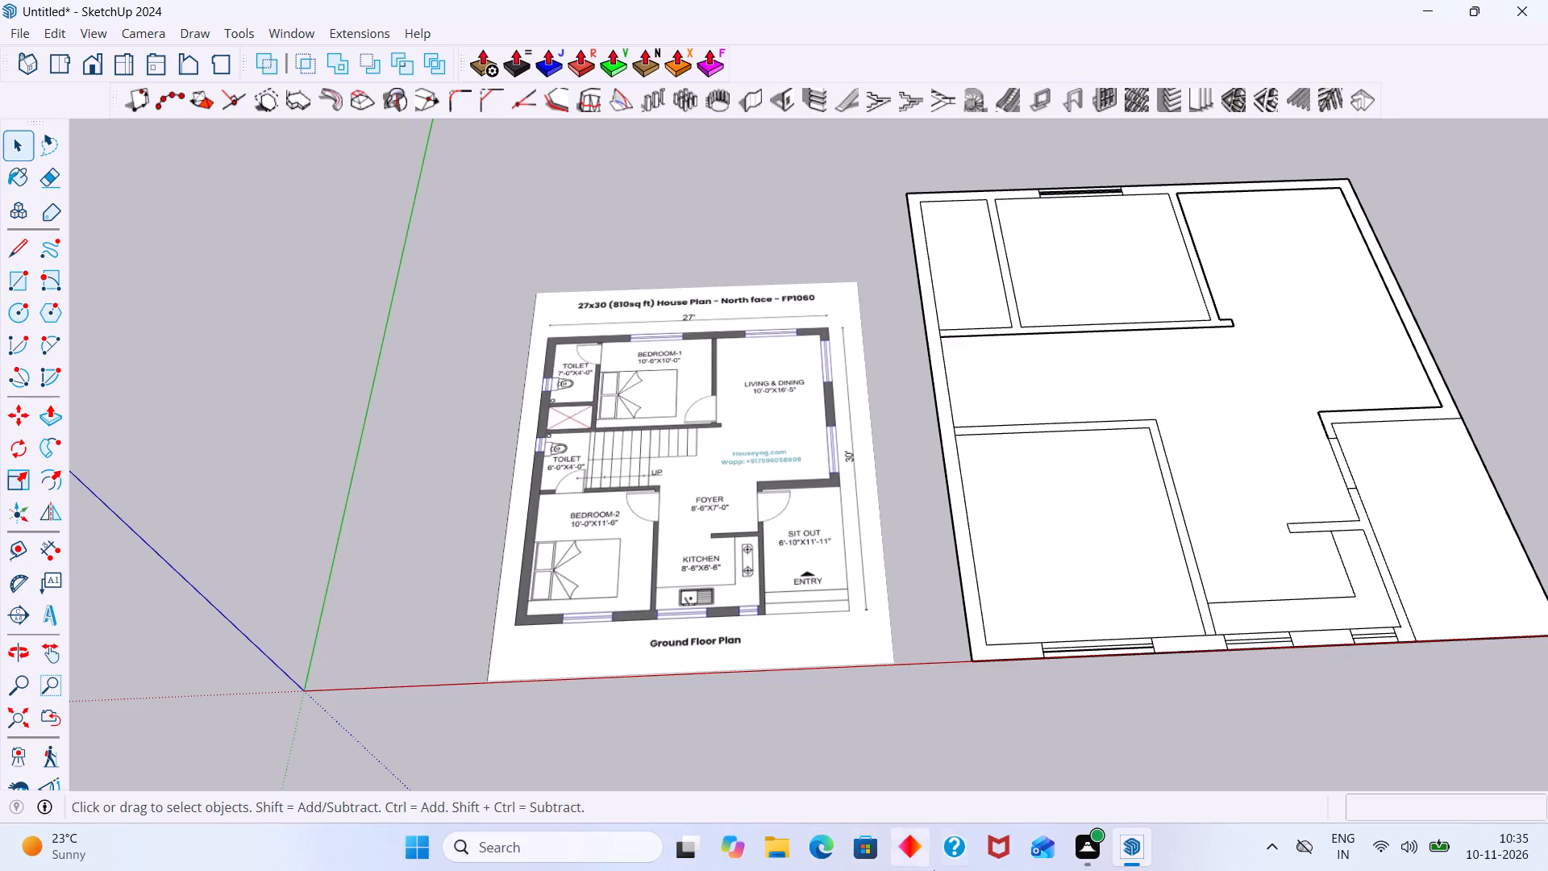
pyautogui.scroll(-3, 736, 618)
pyautogui.keyDown('shift'); pyautogui.moveTo(723, 609); pyautogui.dragTo(484, 581, button='middle'); pyautogui.keyUp('shift')
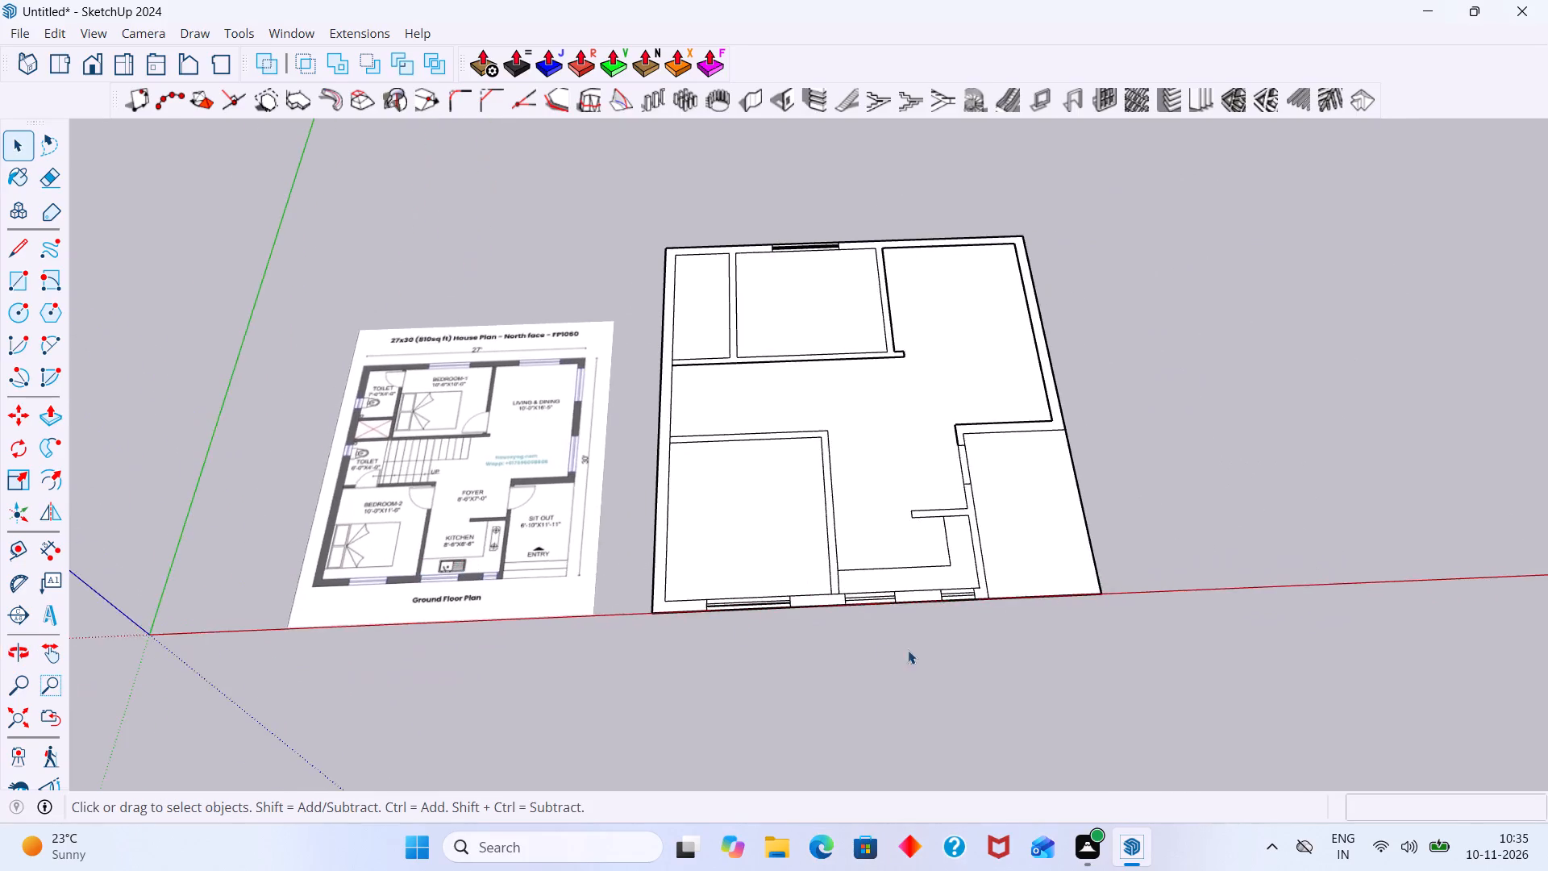
pyautogui.scroll(2, 917, 647)
pyautogui.scroll(5, 426, 570)
pyautogui.scroll(-4, 441, 563)
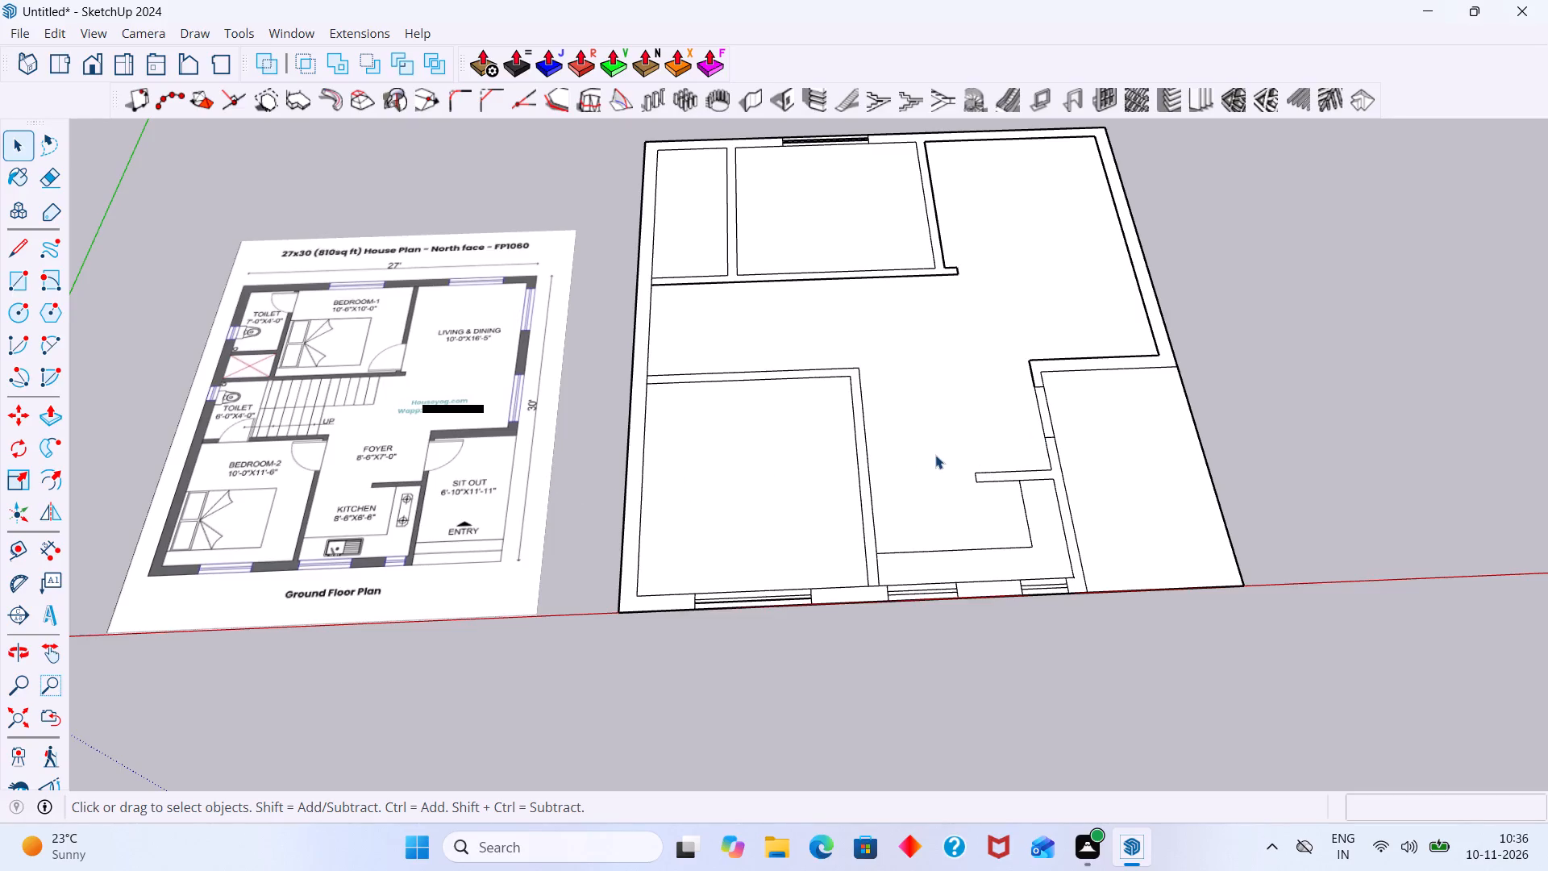
# Open the floor plan group and draw a door jamb line across the Bedroom-2 and foyer wall, aligned just inside the room's corner.
pyautogui.press('l')
pyautogui.scroll(8, 853, 388)
pyautogui.scroll(-5, 861, 394)
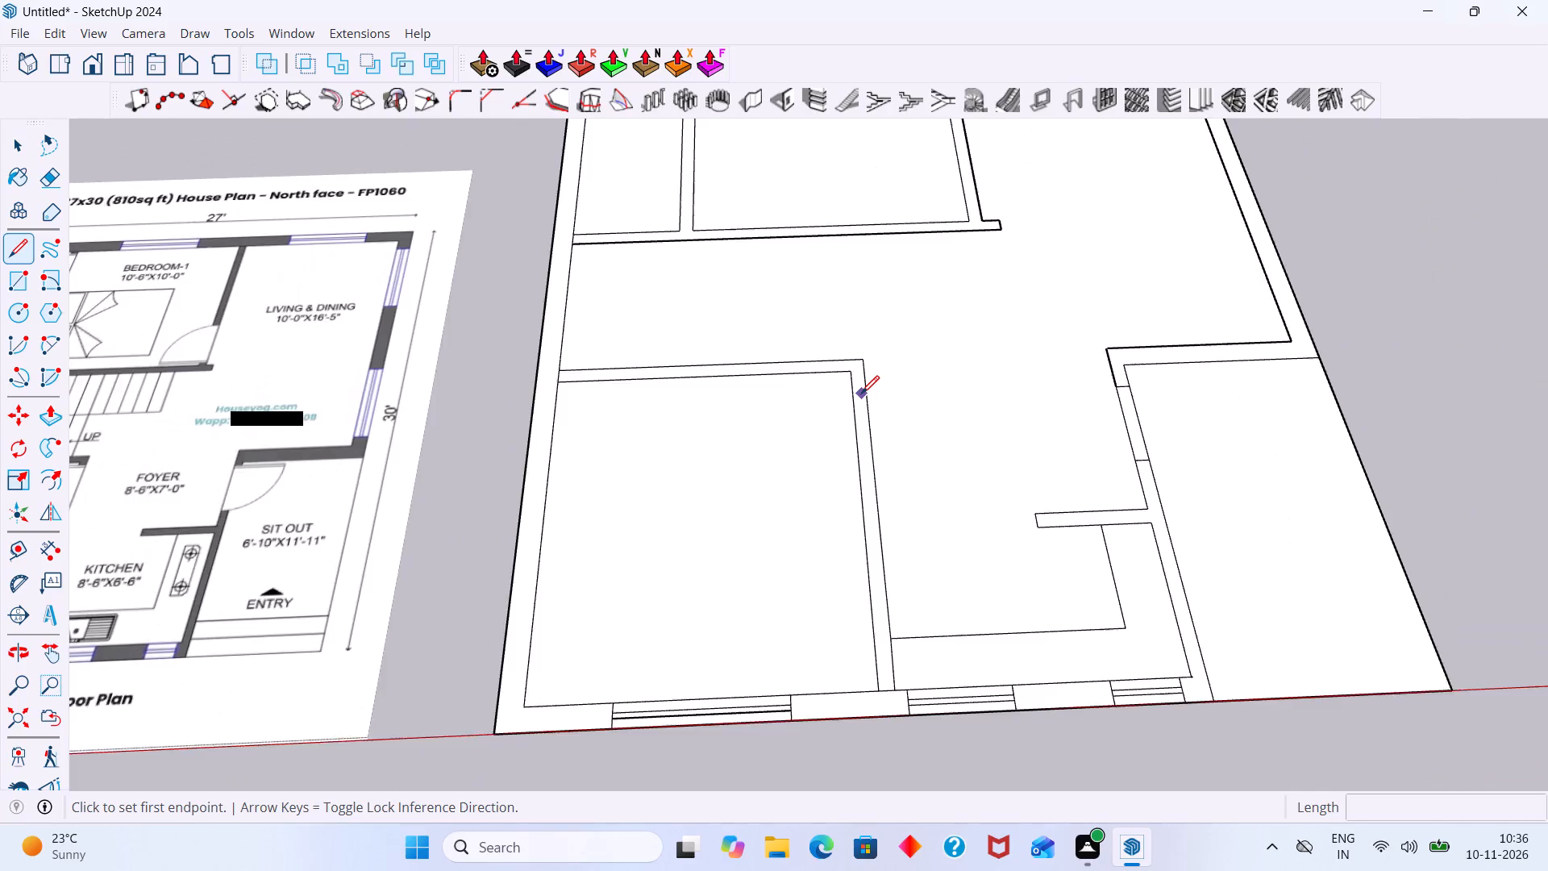
pyautogui.scroll(-2, 861, 394)
pyautogui.scroll(4, 860, 388)
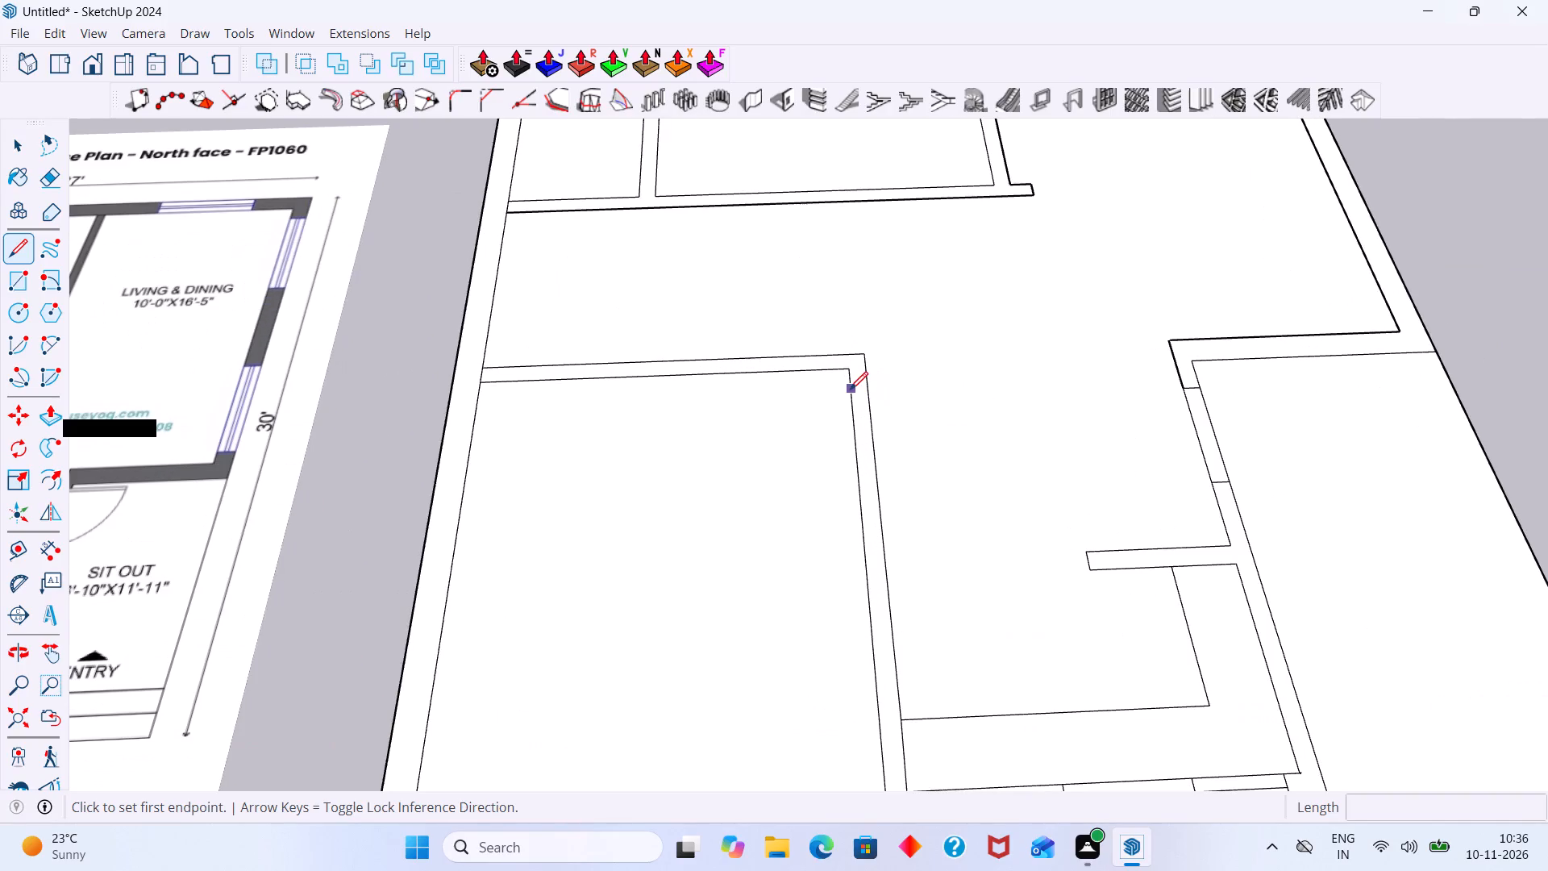
pyautogui.press('space')
pyautogui.click(862, 400)
pyautogui.doubleClick(862, 414)
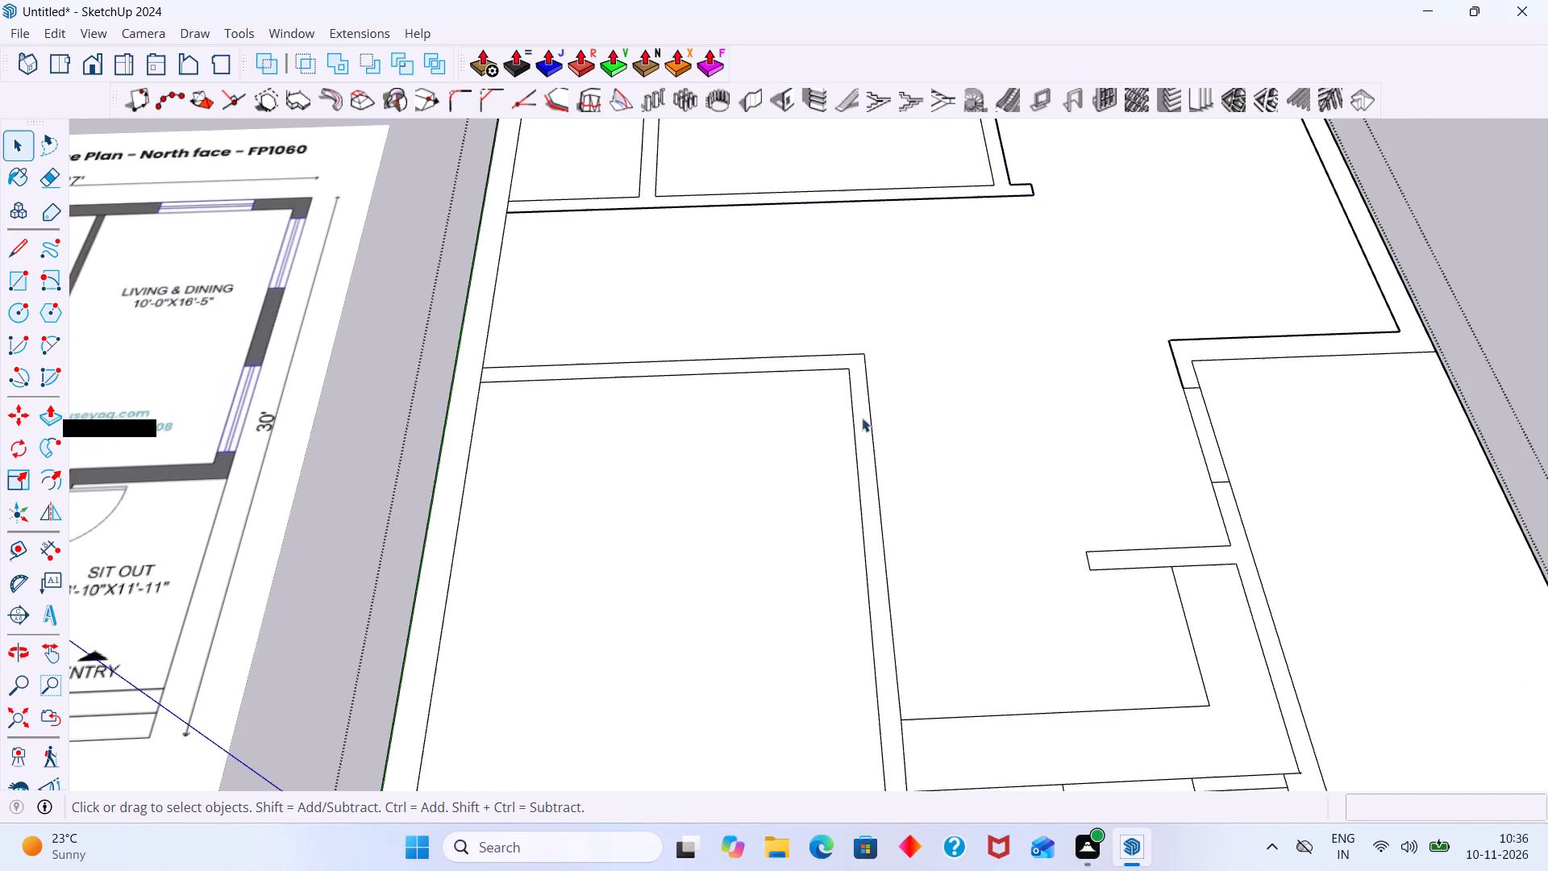
pyautogui.click(865, 450)
pyautogui.press('l')
pyautogui.scroll(-4, 859, 448)
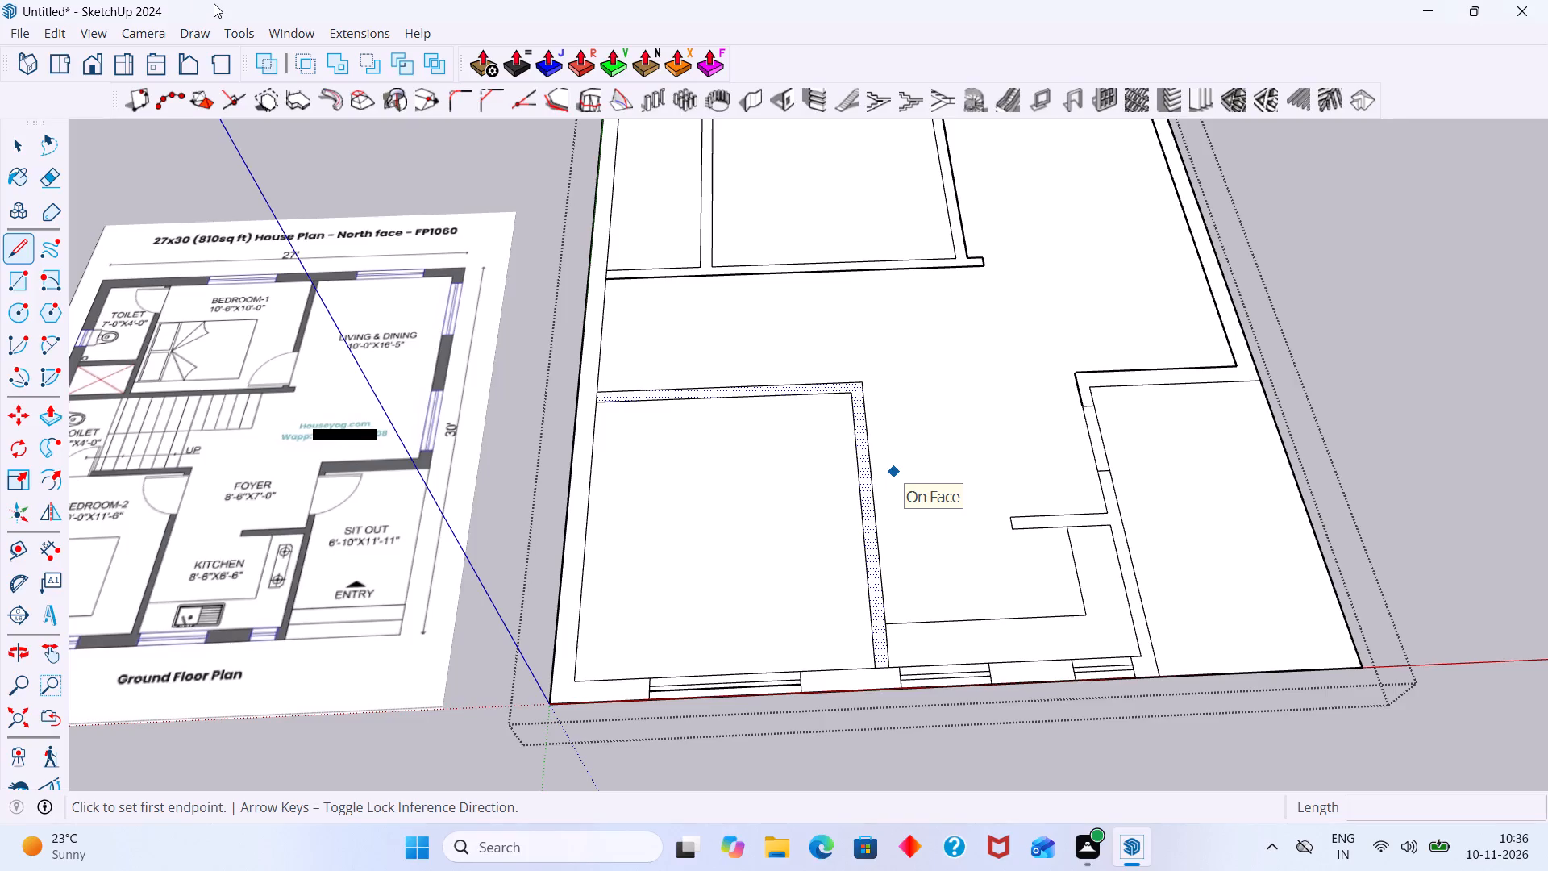
pyautogui.scroll(-2, 876, 447)
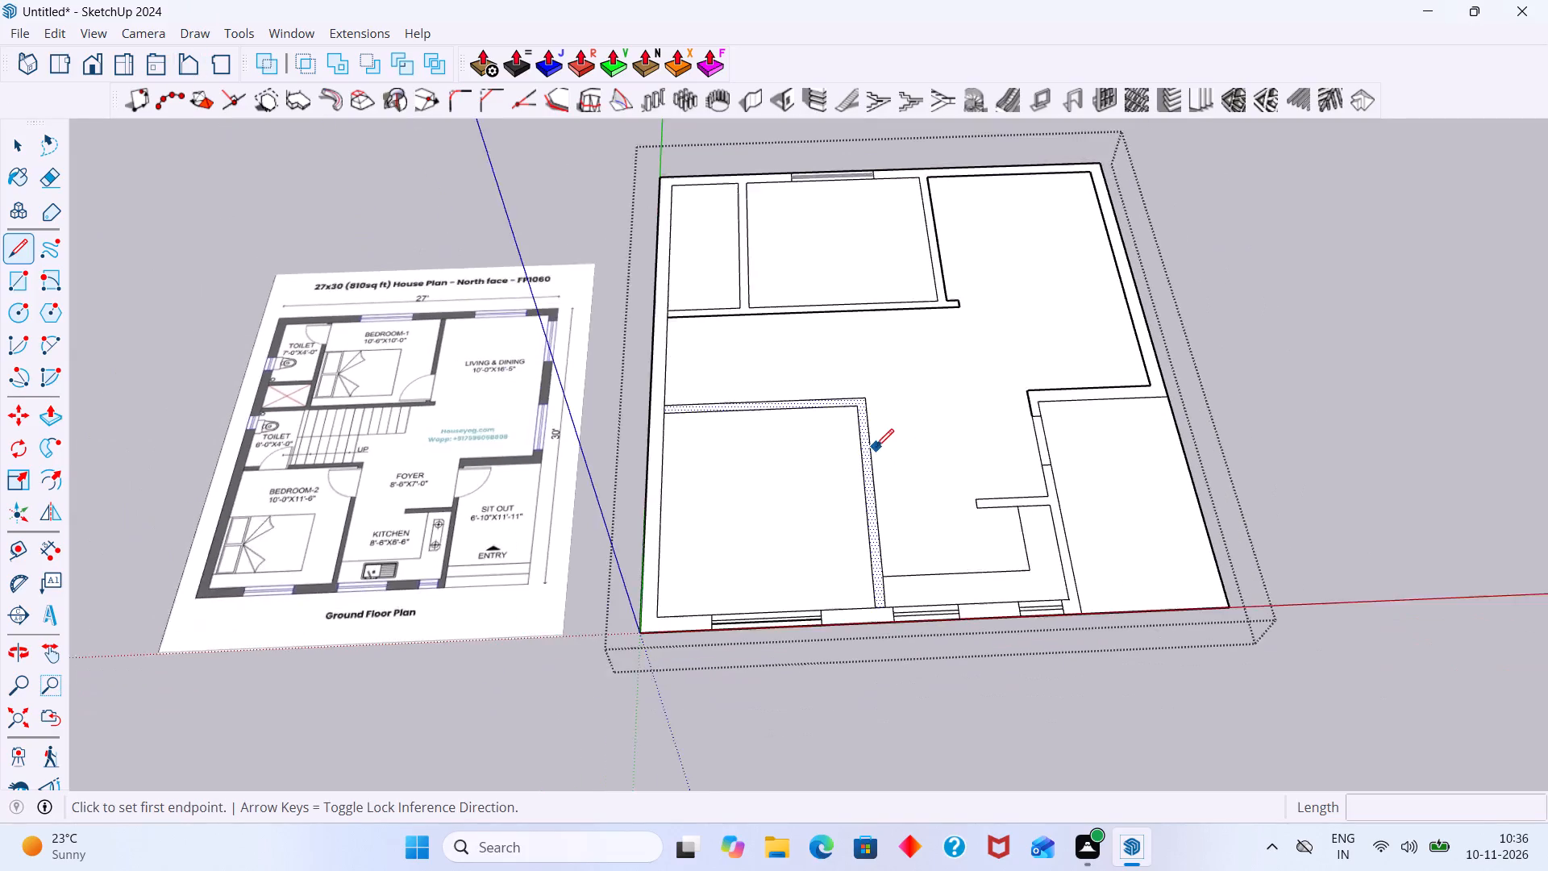
pyautogui.scroll(-2, 876, 447)
pyautogui.scroll(5, 859, 420)
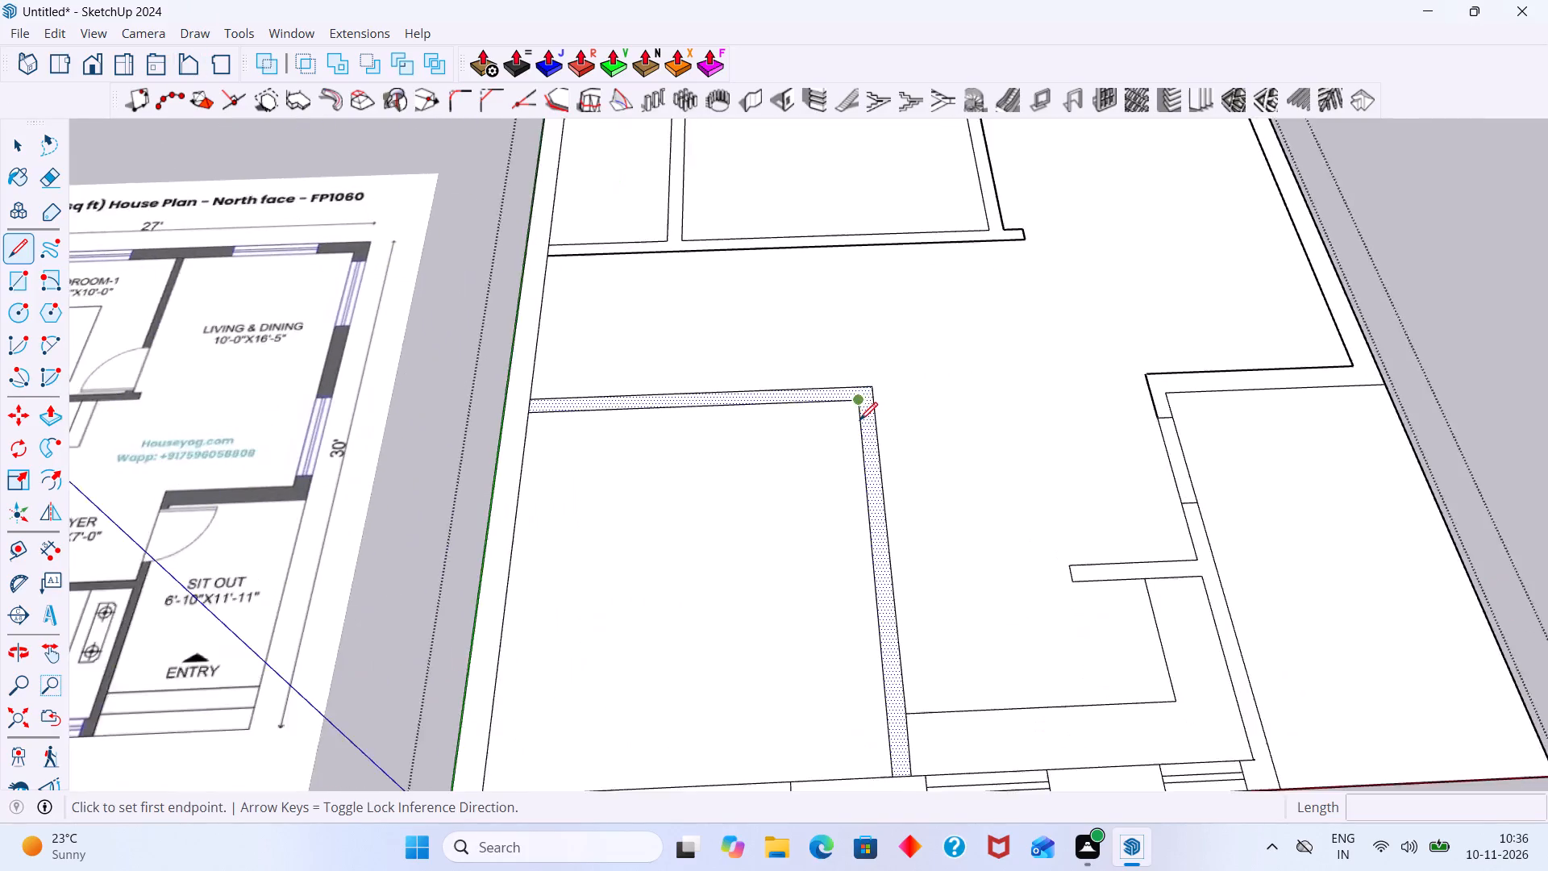
pyautogui.scroll(4, 859, 420)
pyautogui.scroll(-4, 859, 420)
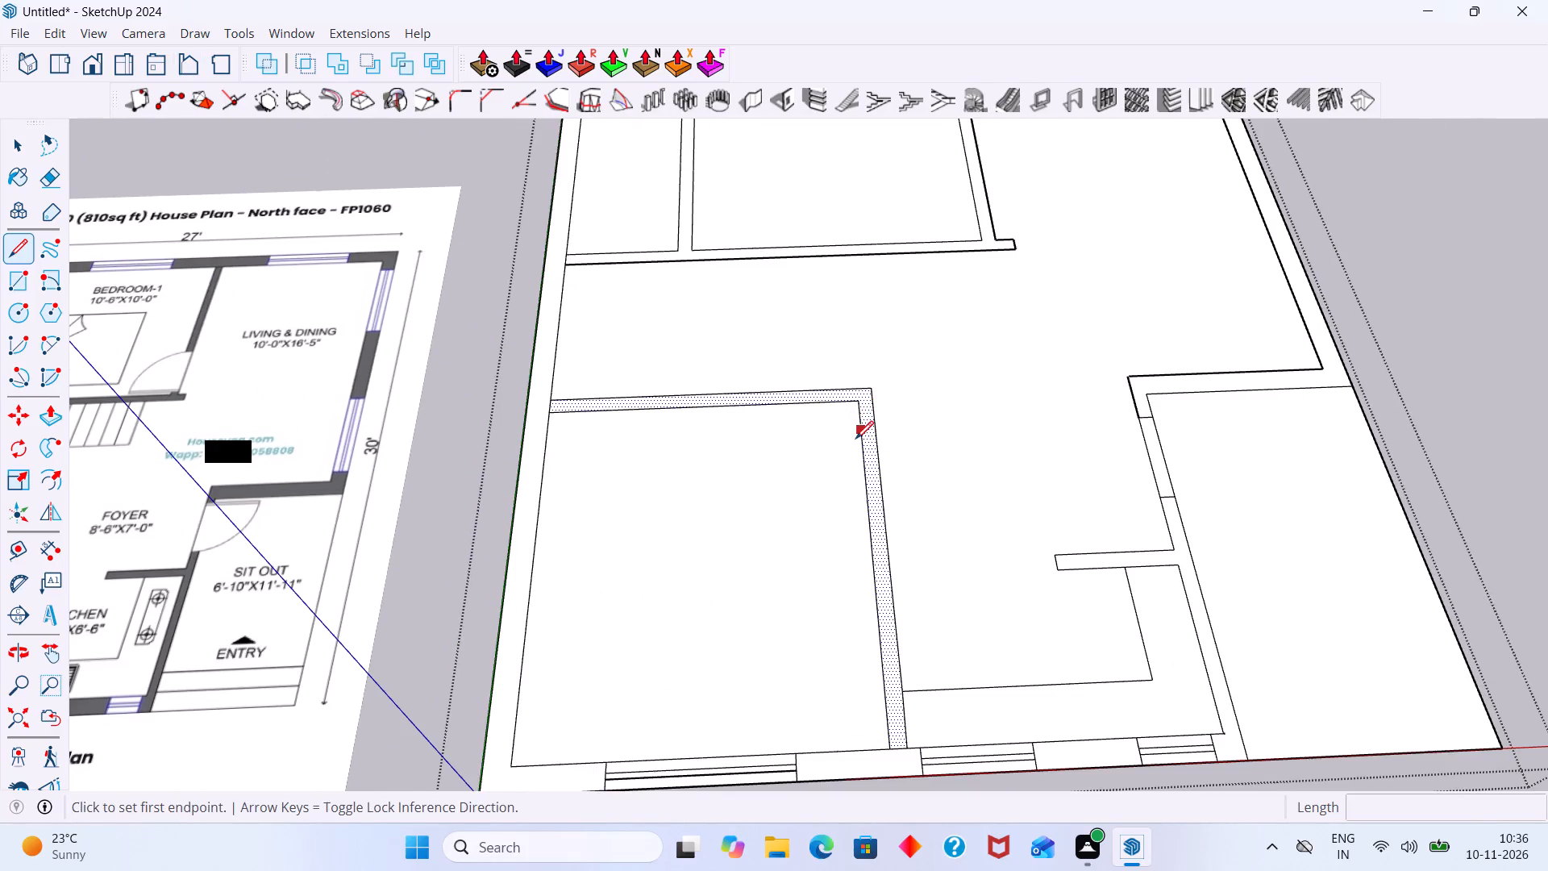
pyautogui.moveTo(856, 448); pyautogui.dragTo(1033, 448, button='middle')
pyautogui.moveTo(1025, 440); pyautogui.dragTo(1017, 439, button='middle')
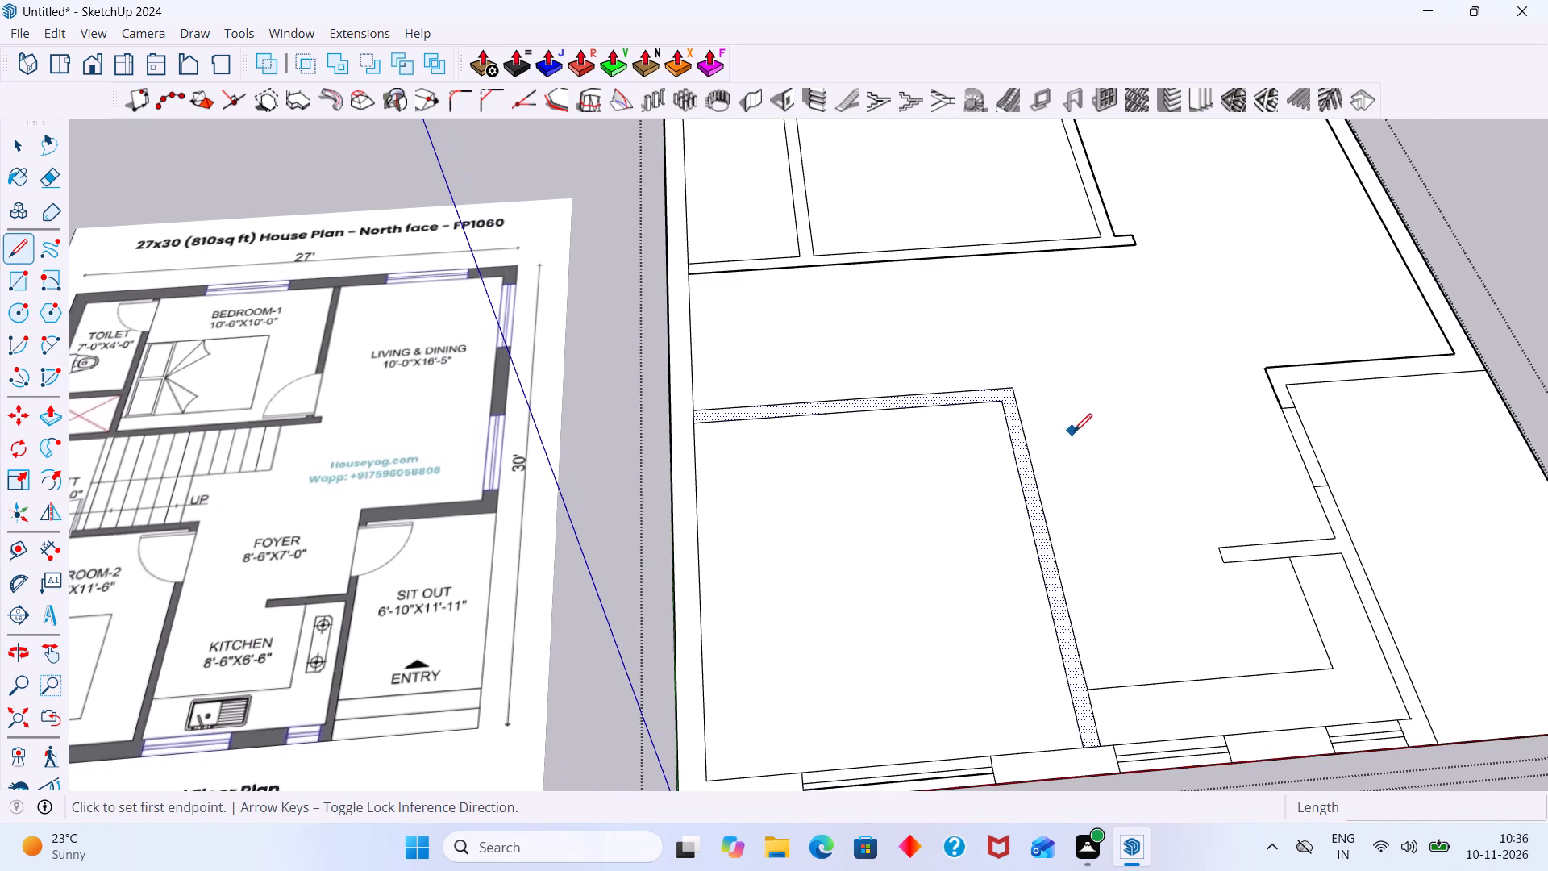
pyautogui.scroll(2, 1076, 431)
pyautogui.scroll(-2, 1080, 428)
pyautogui.scroll(2, 1027, 420)
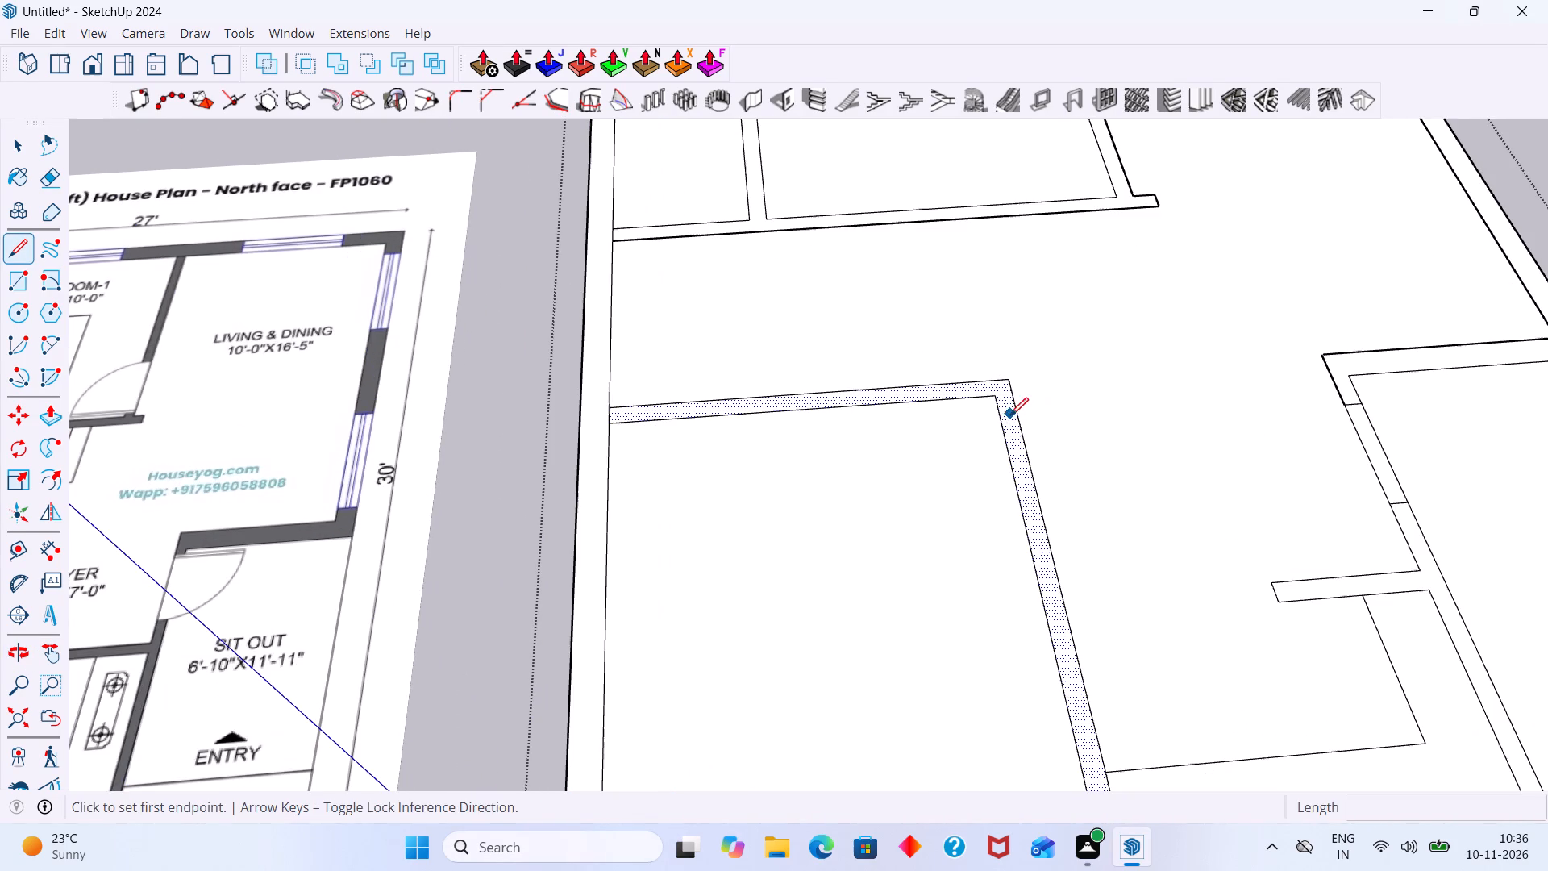
pyautogui.click(999, 415)
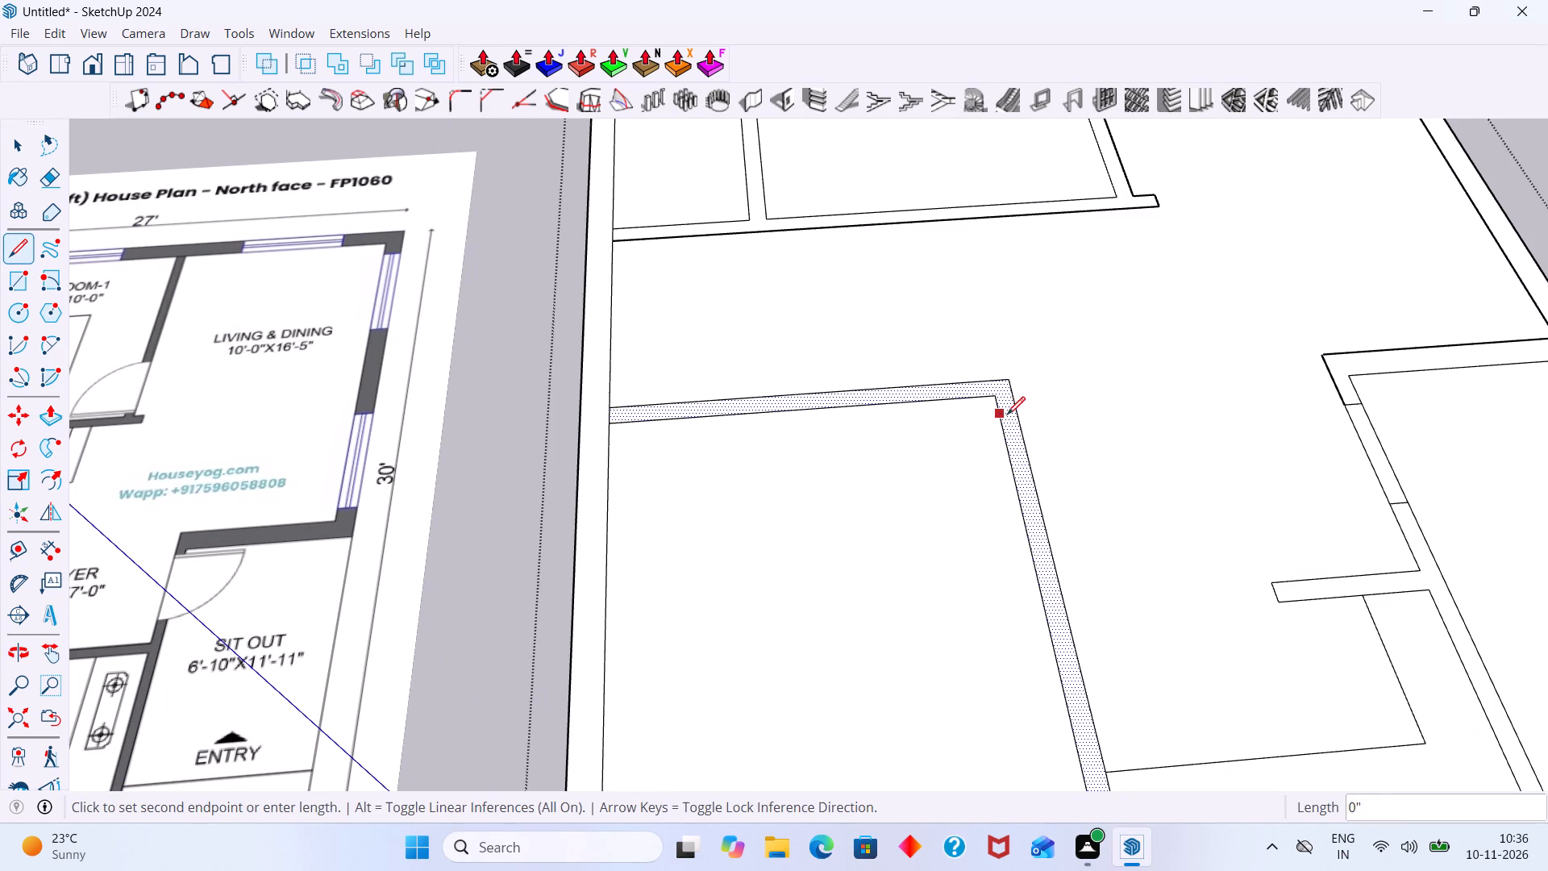
pyautogui.click(1017, 415)
pyautogui.press('space')
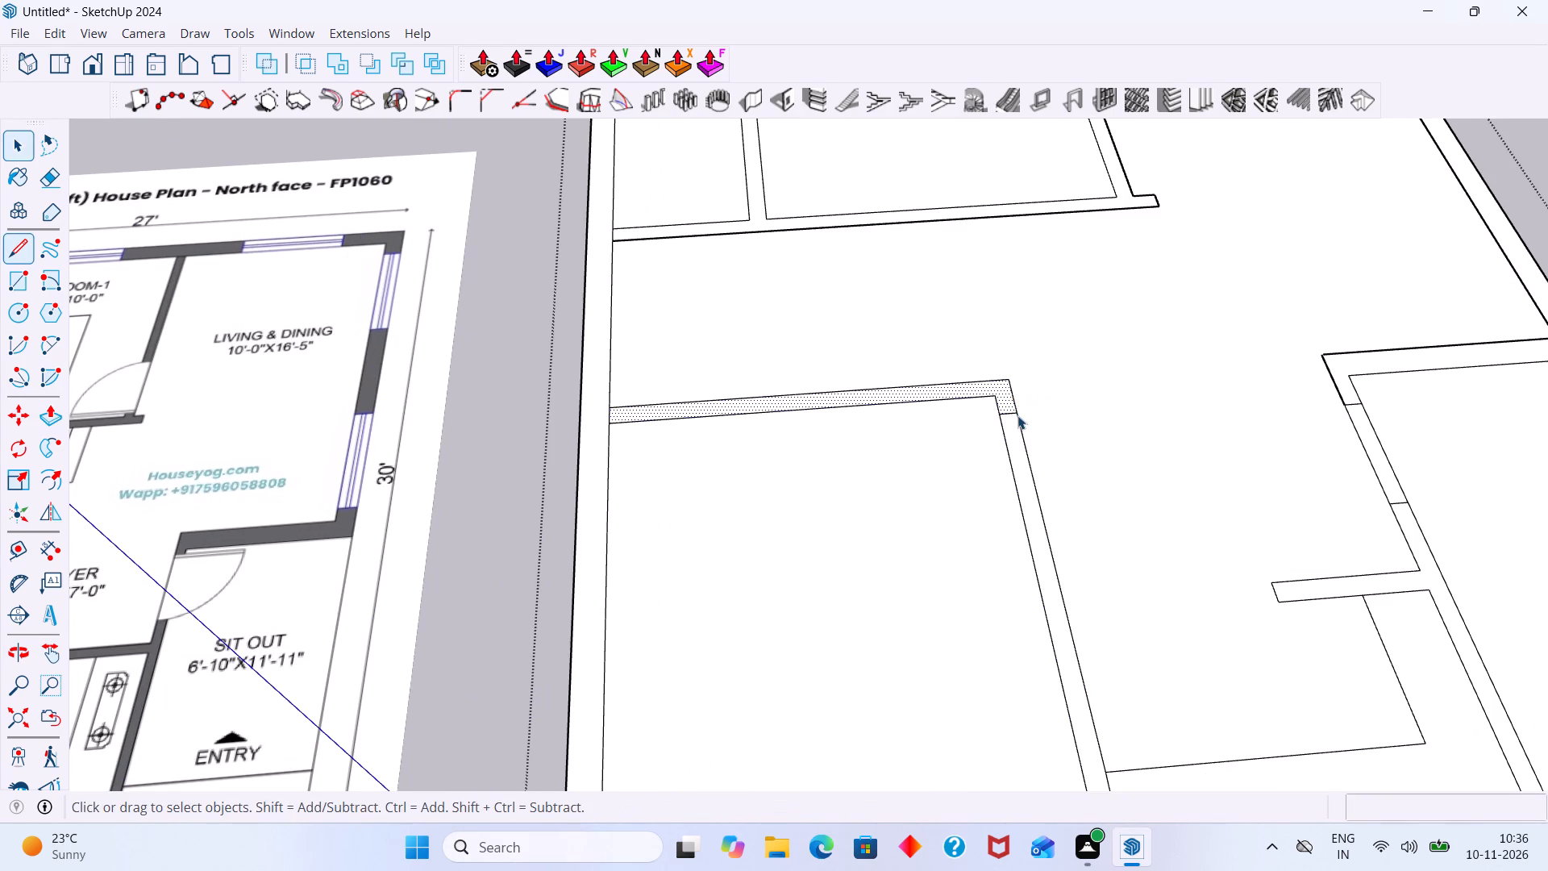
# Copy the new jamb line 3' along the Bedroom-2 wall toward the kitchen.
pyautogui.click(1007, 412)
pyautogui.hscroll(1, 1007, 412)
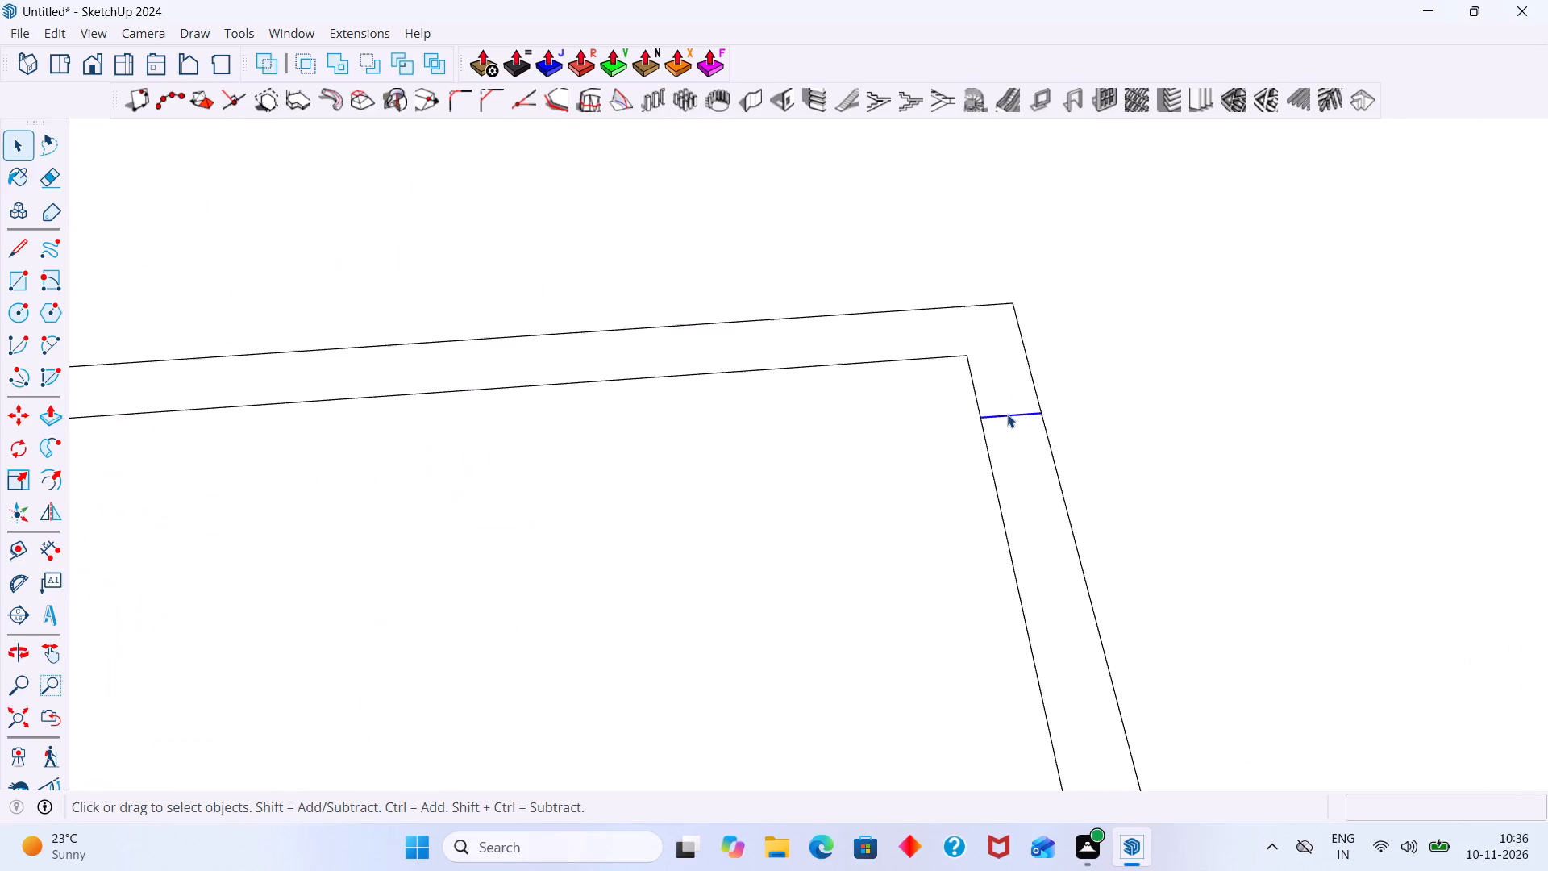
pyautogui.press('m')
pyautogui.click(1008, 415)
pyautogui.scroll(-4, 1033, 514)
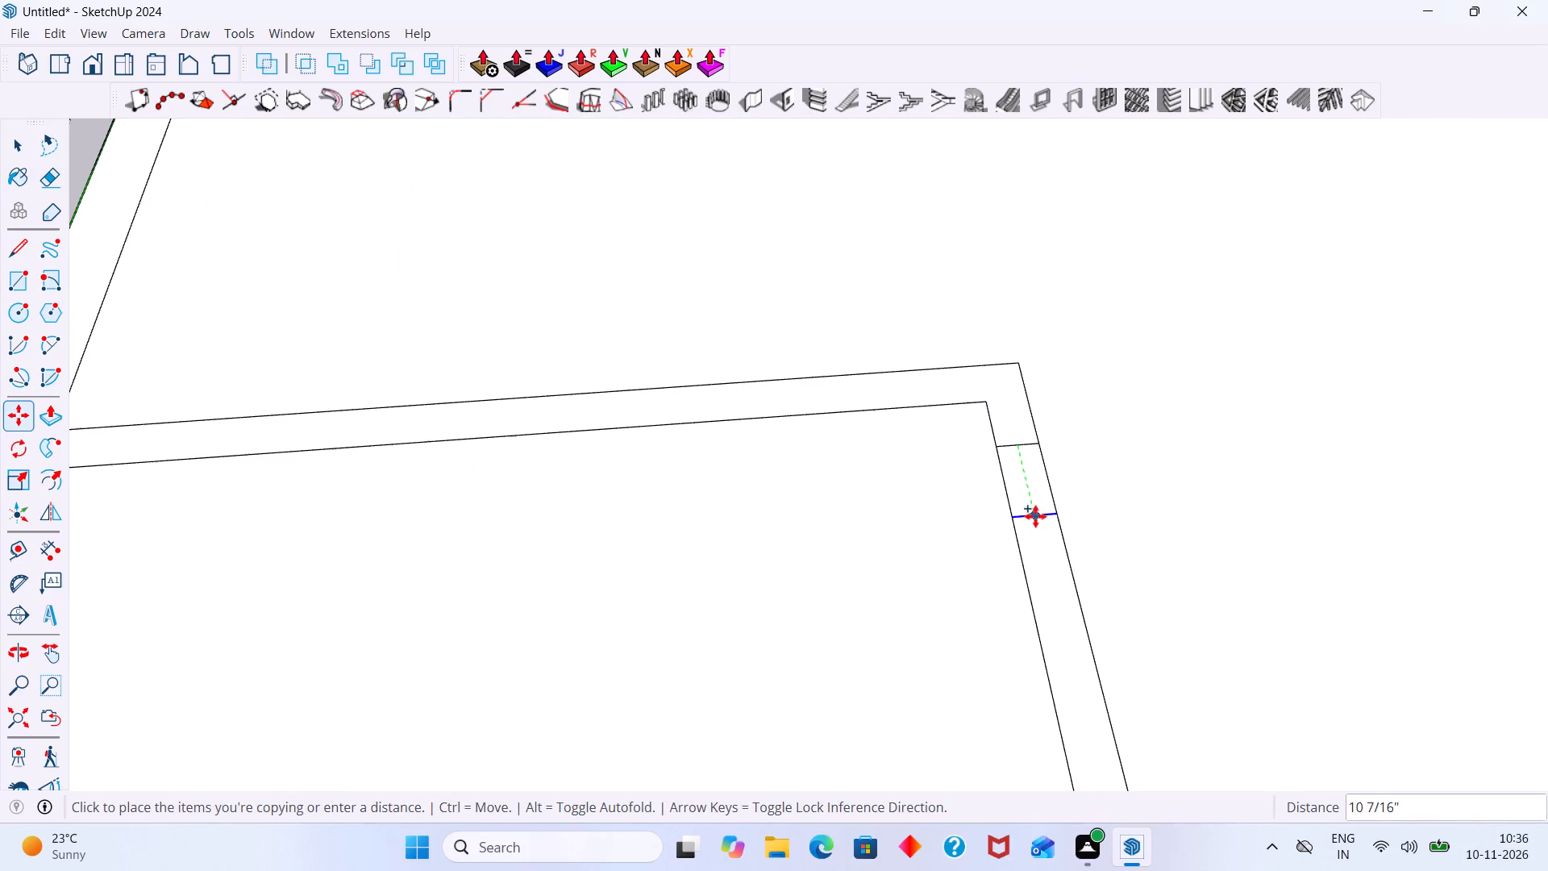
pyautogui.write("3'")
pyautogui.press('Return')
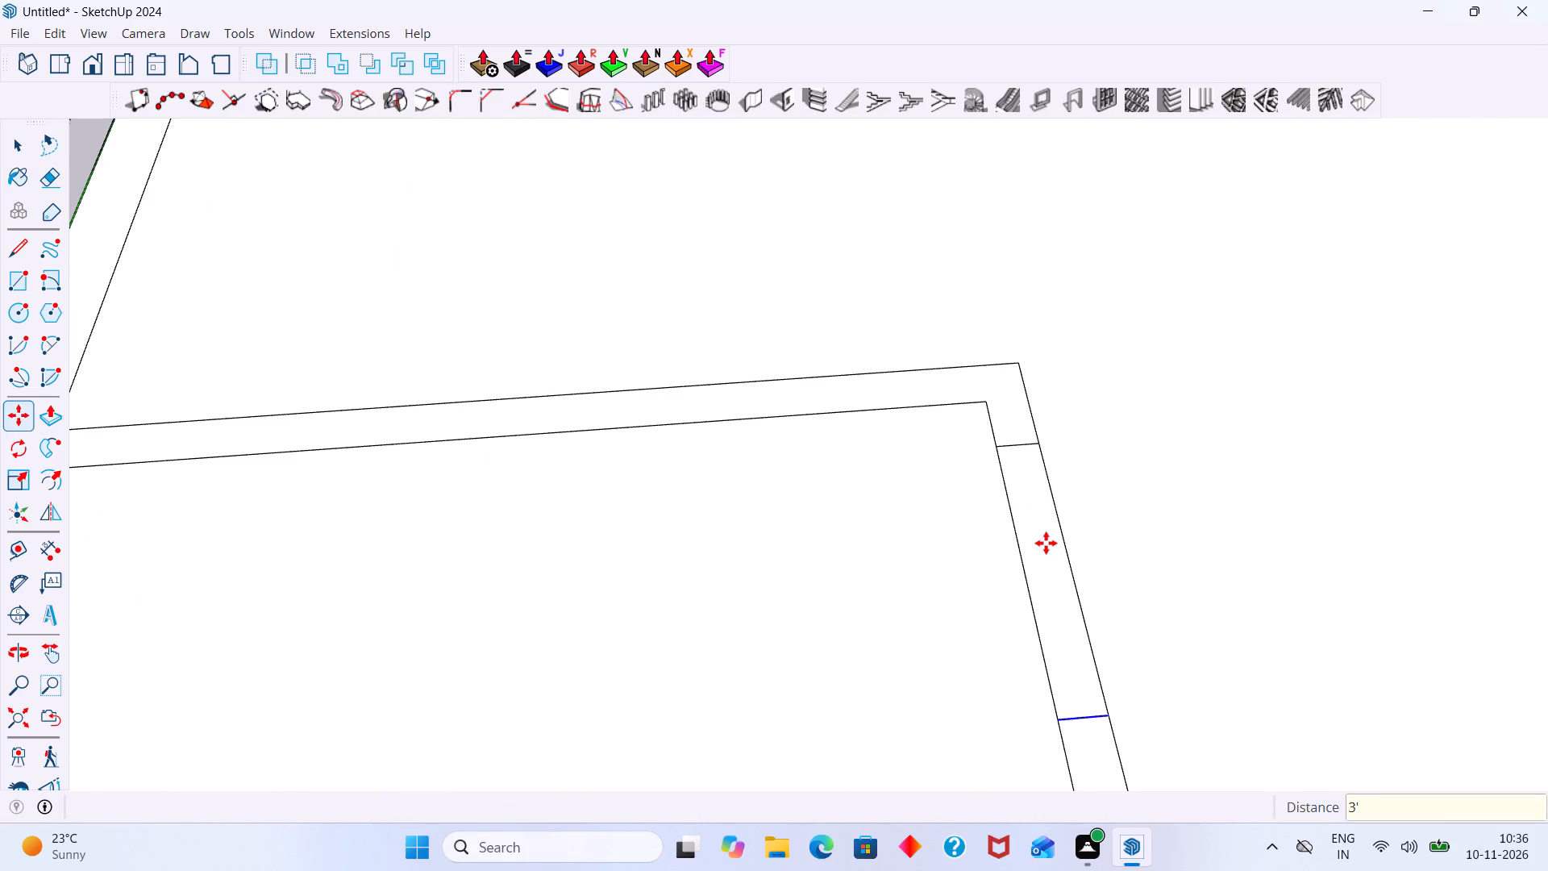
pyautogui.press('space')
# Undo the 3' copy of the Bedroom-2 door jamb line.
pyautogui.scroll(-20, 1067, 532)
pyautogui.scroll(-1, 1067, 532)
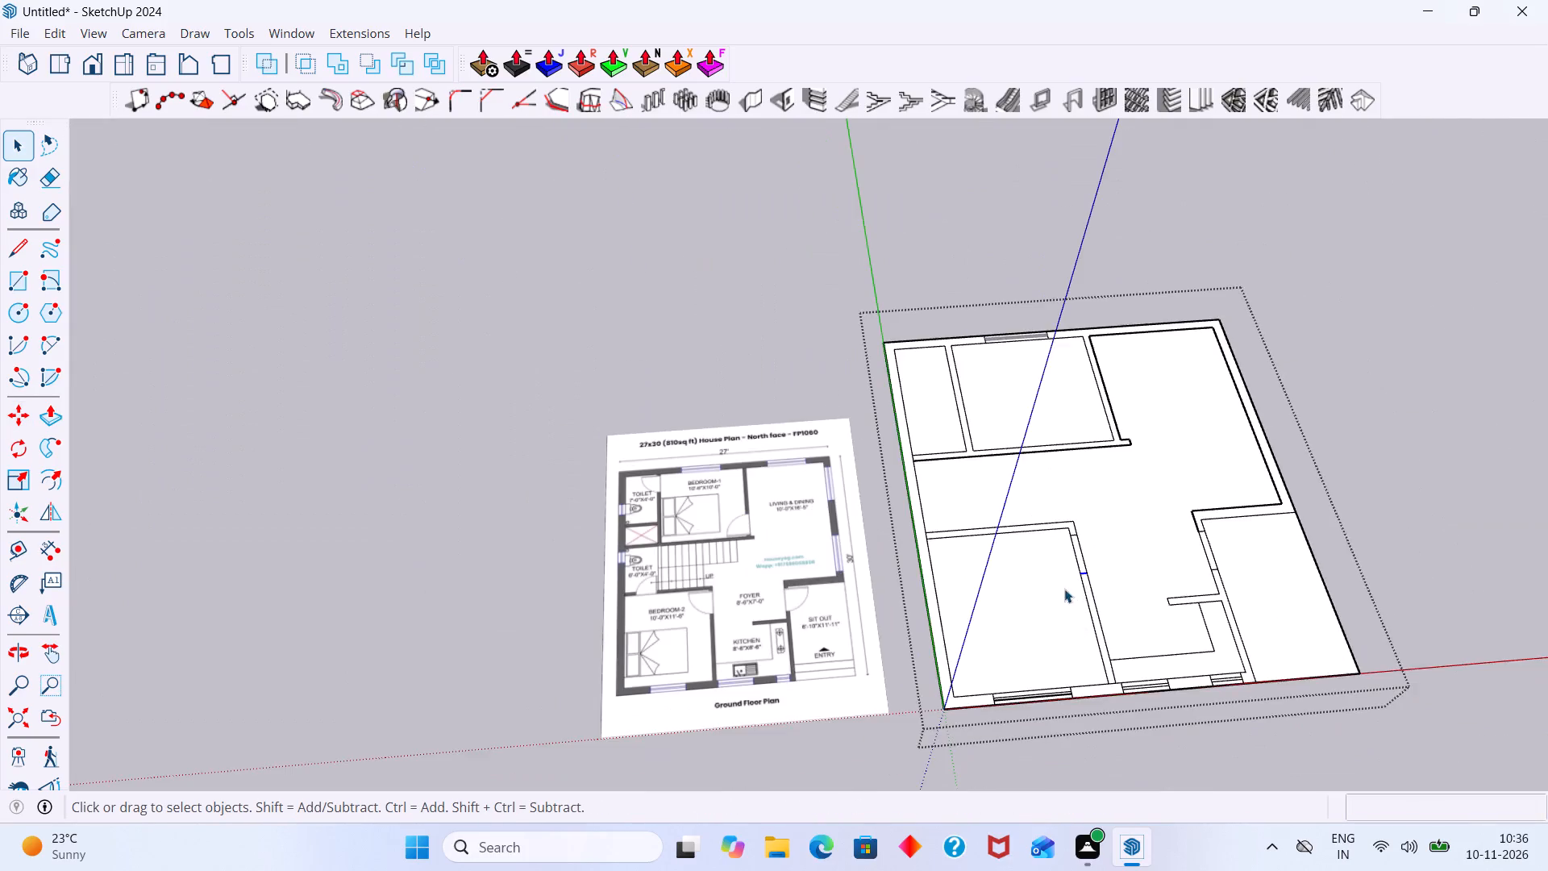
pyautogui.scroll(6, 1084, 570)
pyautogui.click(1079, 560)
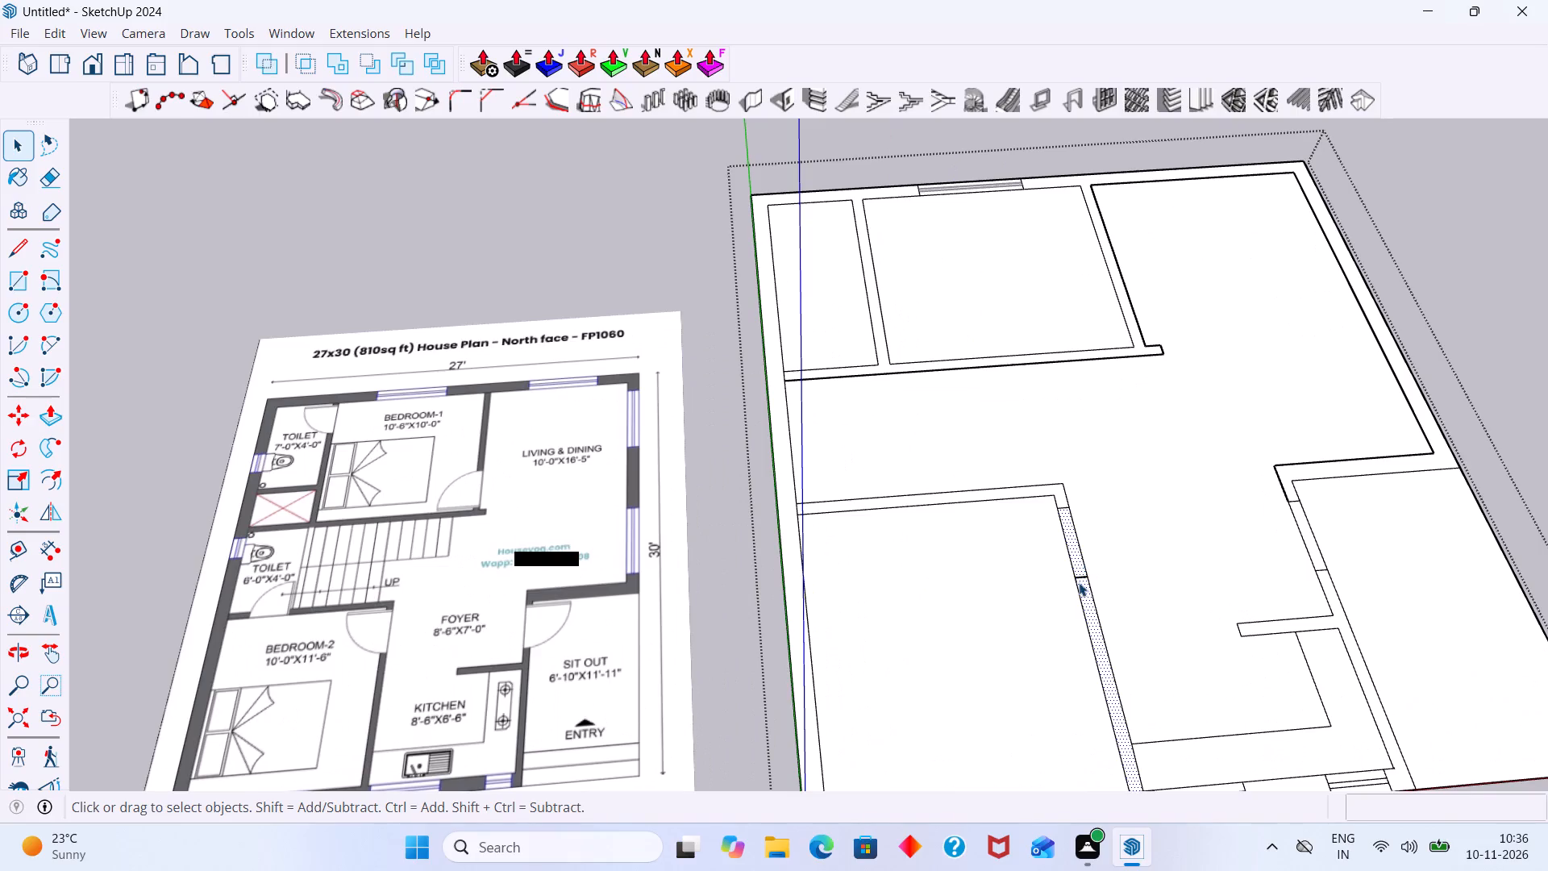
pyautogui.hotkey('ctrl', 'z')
# Select the remaining jamb line across the Bedroom-2 wall near the room's corner.
pyautogui.scroll(4, 1061, 509)
pyautogui.click(1062, 506)
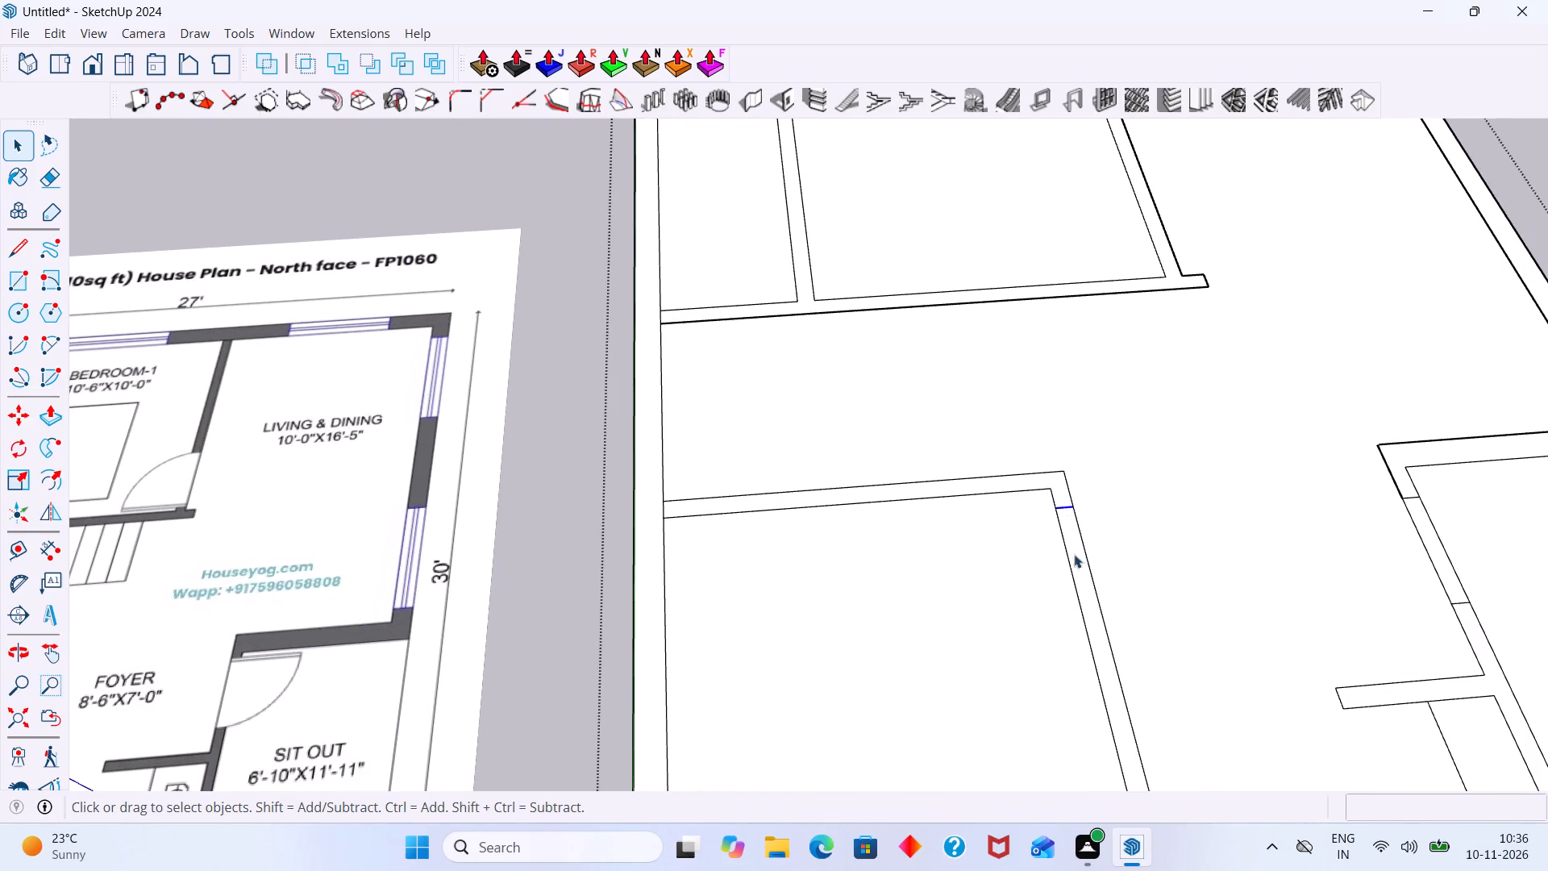
pyautogui.click(1067, 557)
pyautogui.doubleClick(1076, 557)
pyautogui.click(1077, 558)
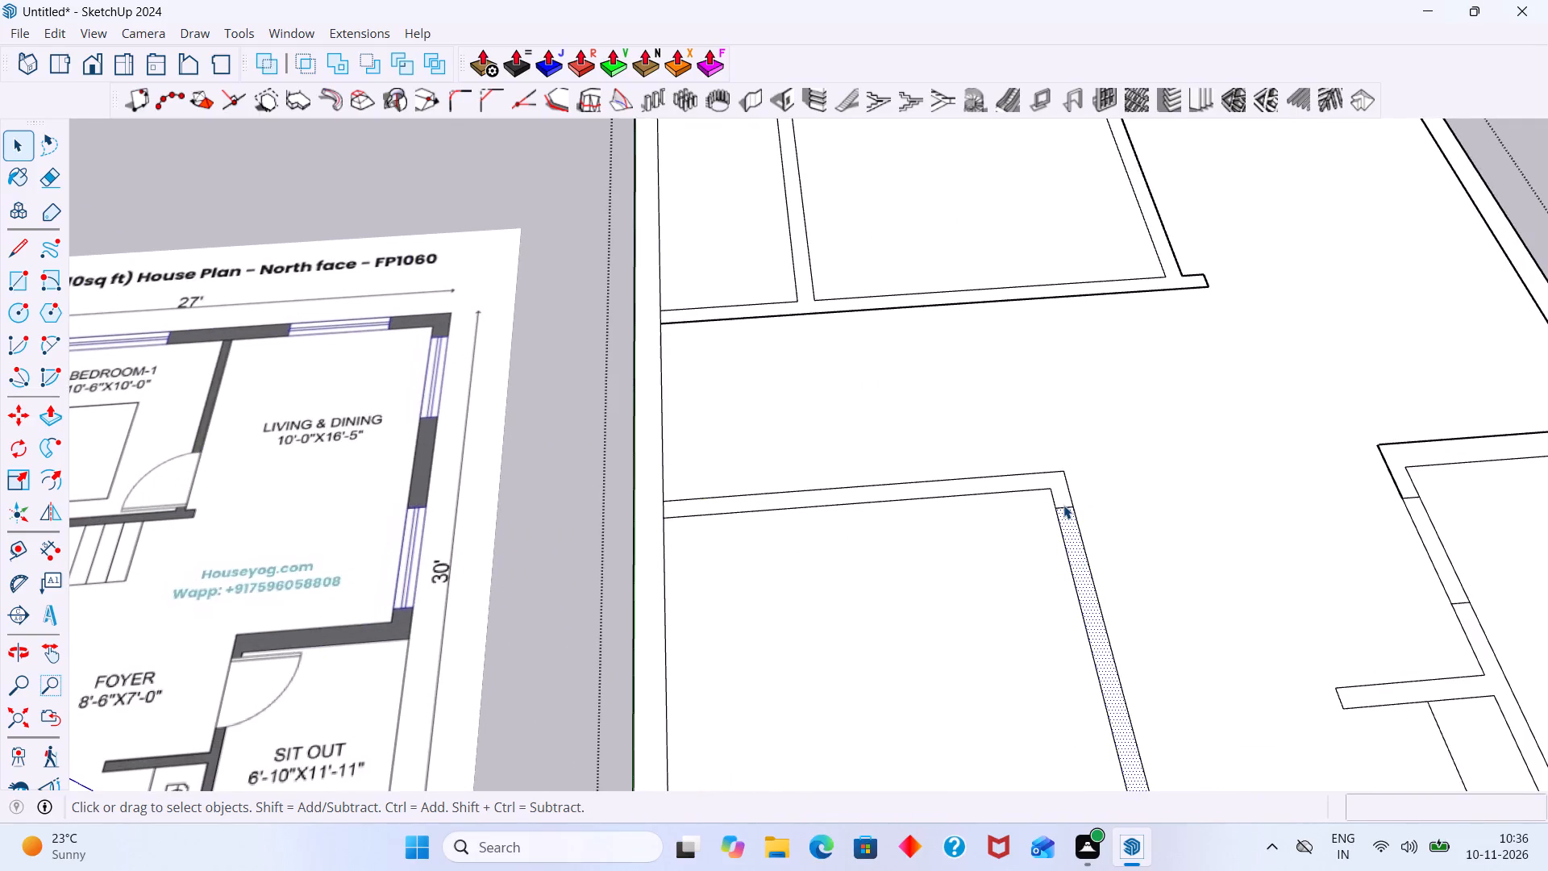
pyautogui.click(1063, 505)
pyautogui.click(1063, 505)
pyautogui.click(1063, 507)
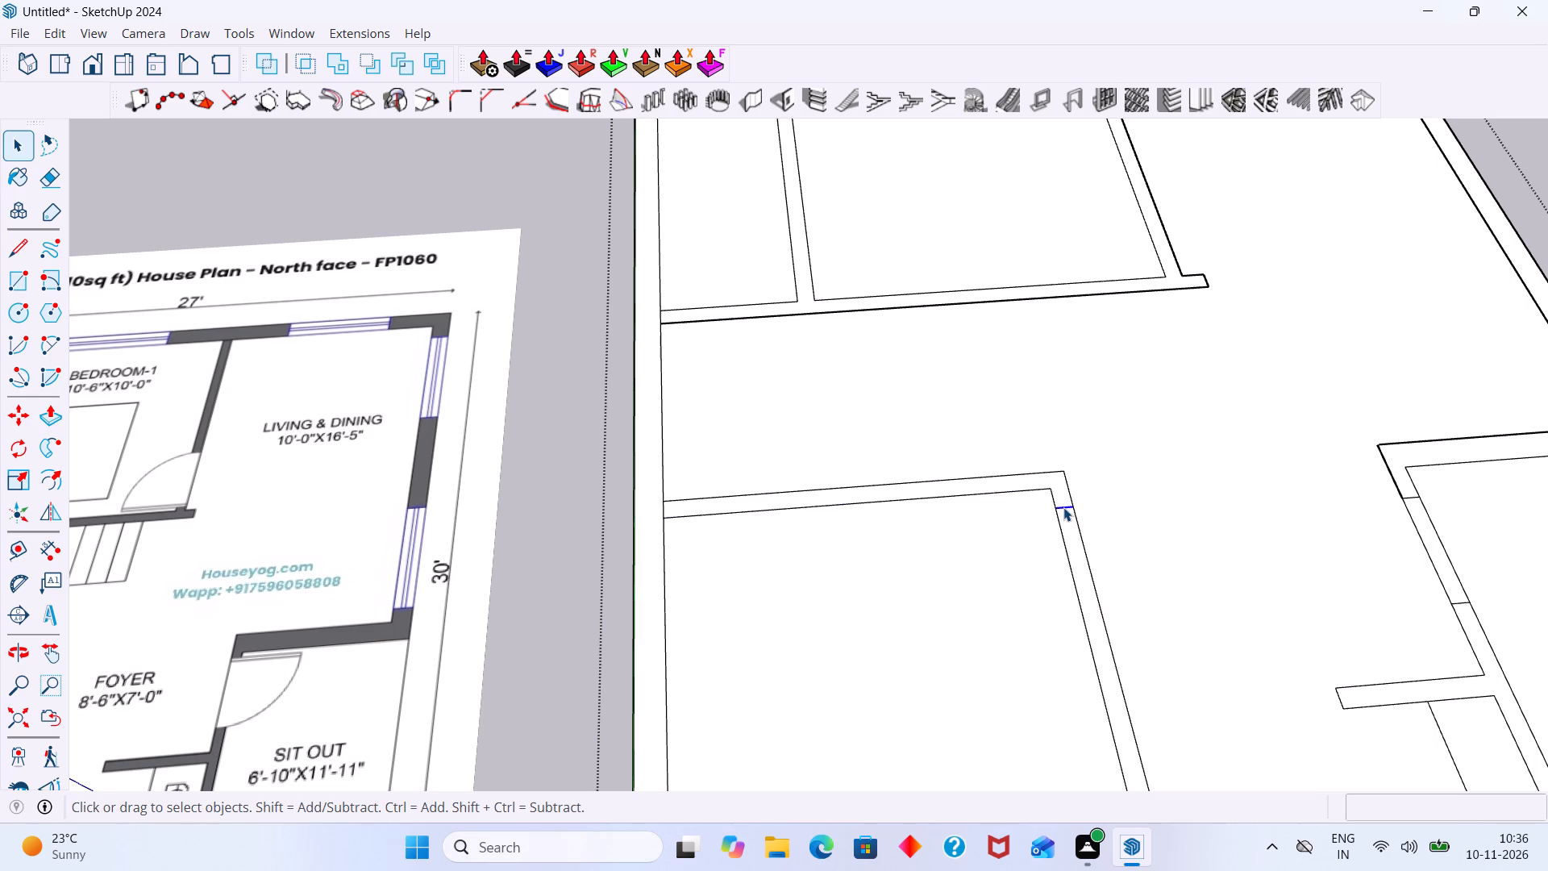
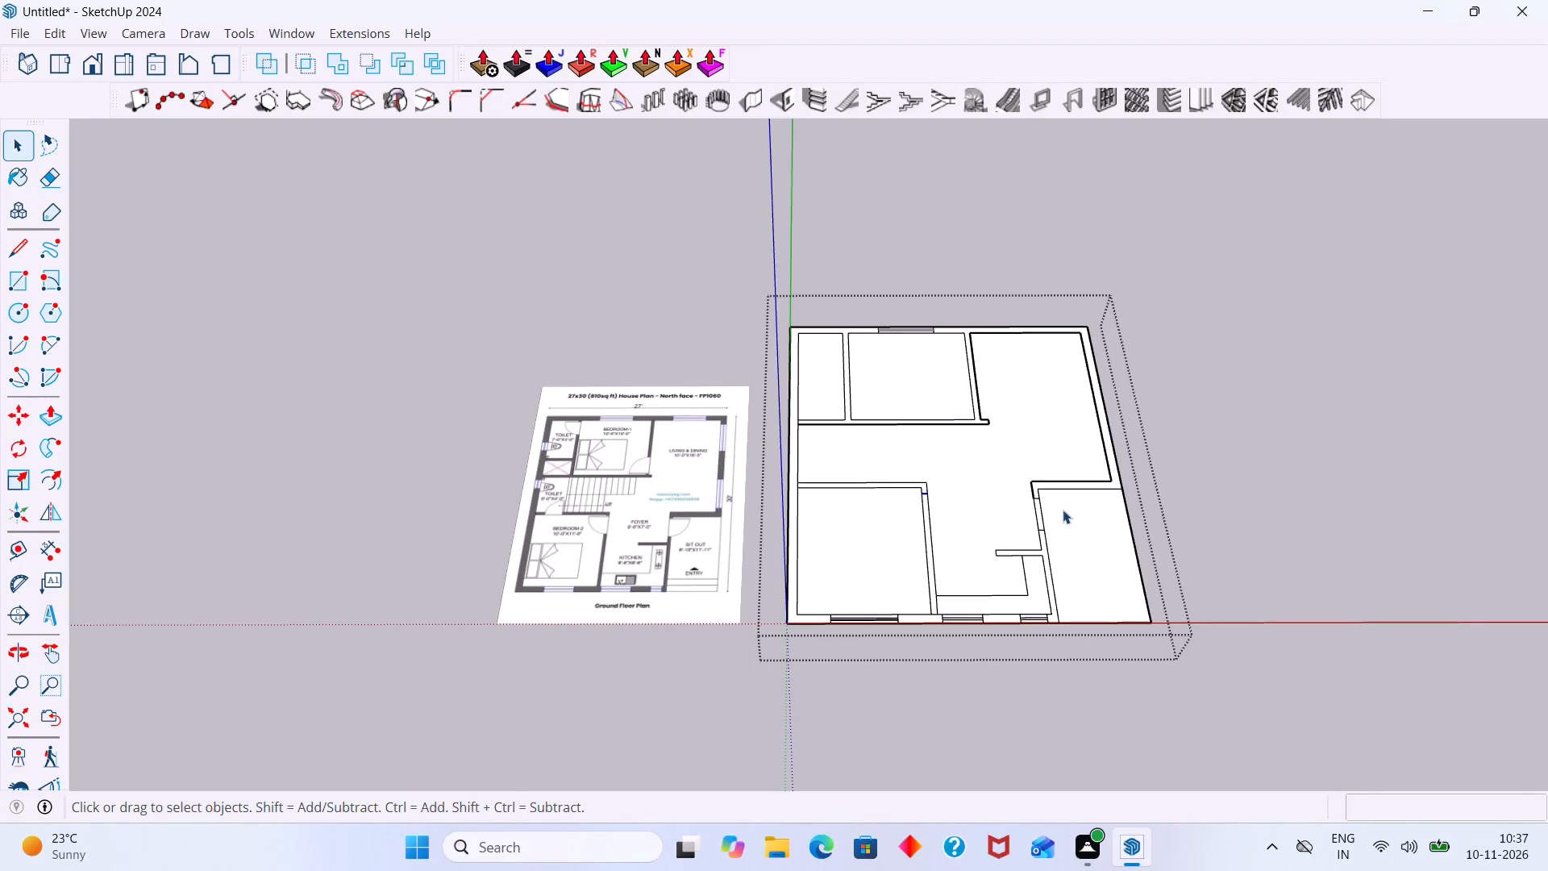
# Close the floor plan group and compare its wall openings with the reference ground floor plan.
pyautogui.moveTo(1068, 519); pyautogui.dragTo(1215, 547, button='middle')
pyautogui.click(1275, 365)
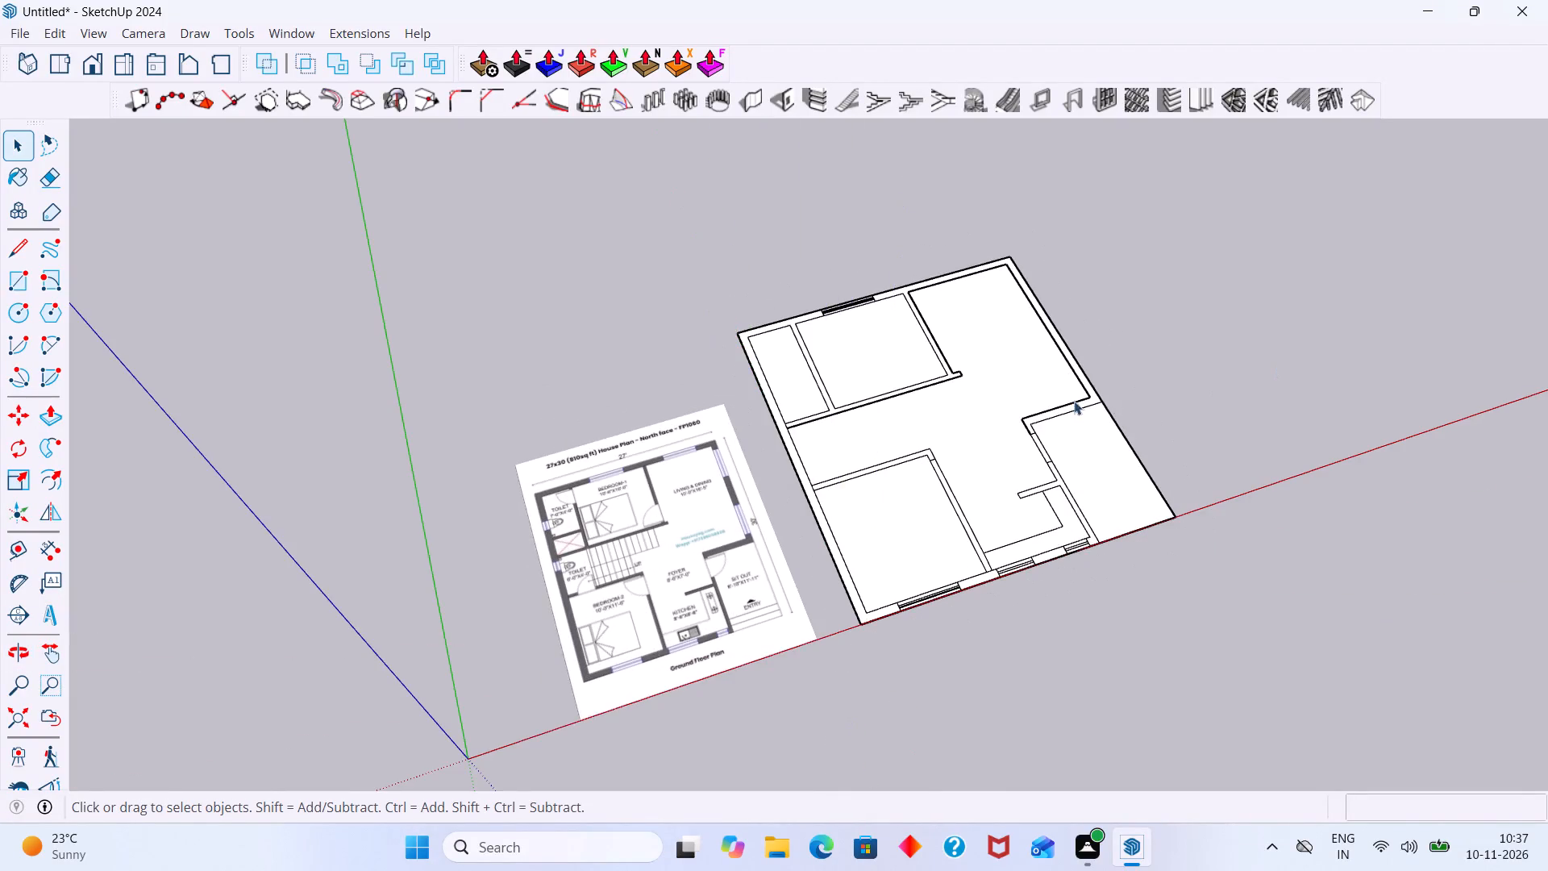
pyautogui.moveTo(1001, 417); pyautogui.dragTo(850, 403, button='middle')
pyautogui.scroll(2, 709, 425)
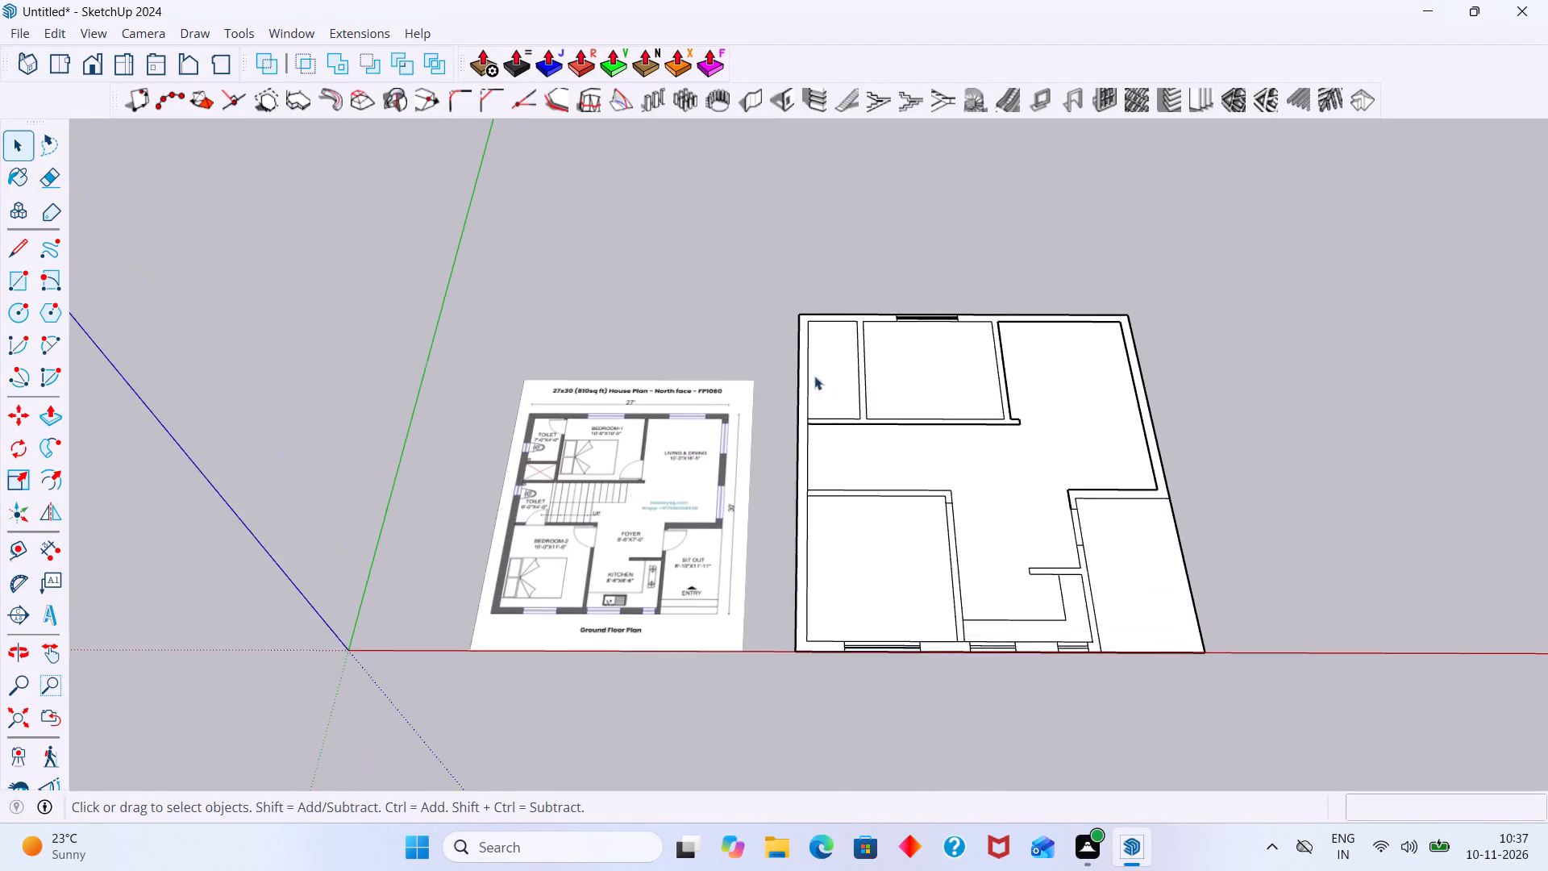
pyautogui.scroll(2, 784, 483)
pyautogui.moveTo(678, 451); pyautogui.dragTo(714, 458, button='middle')
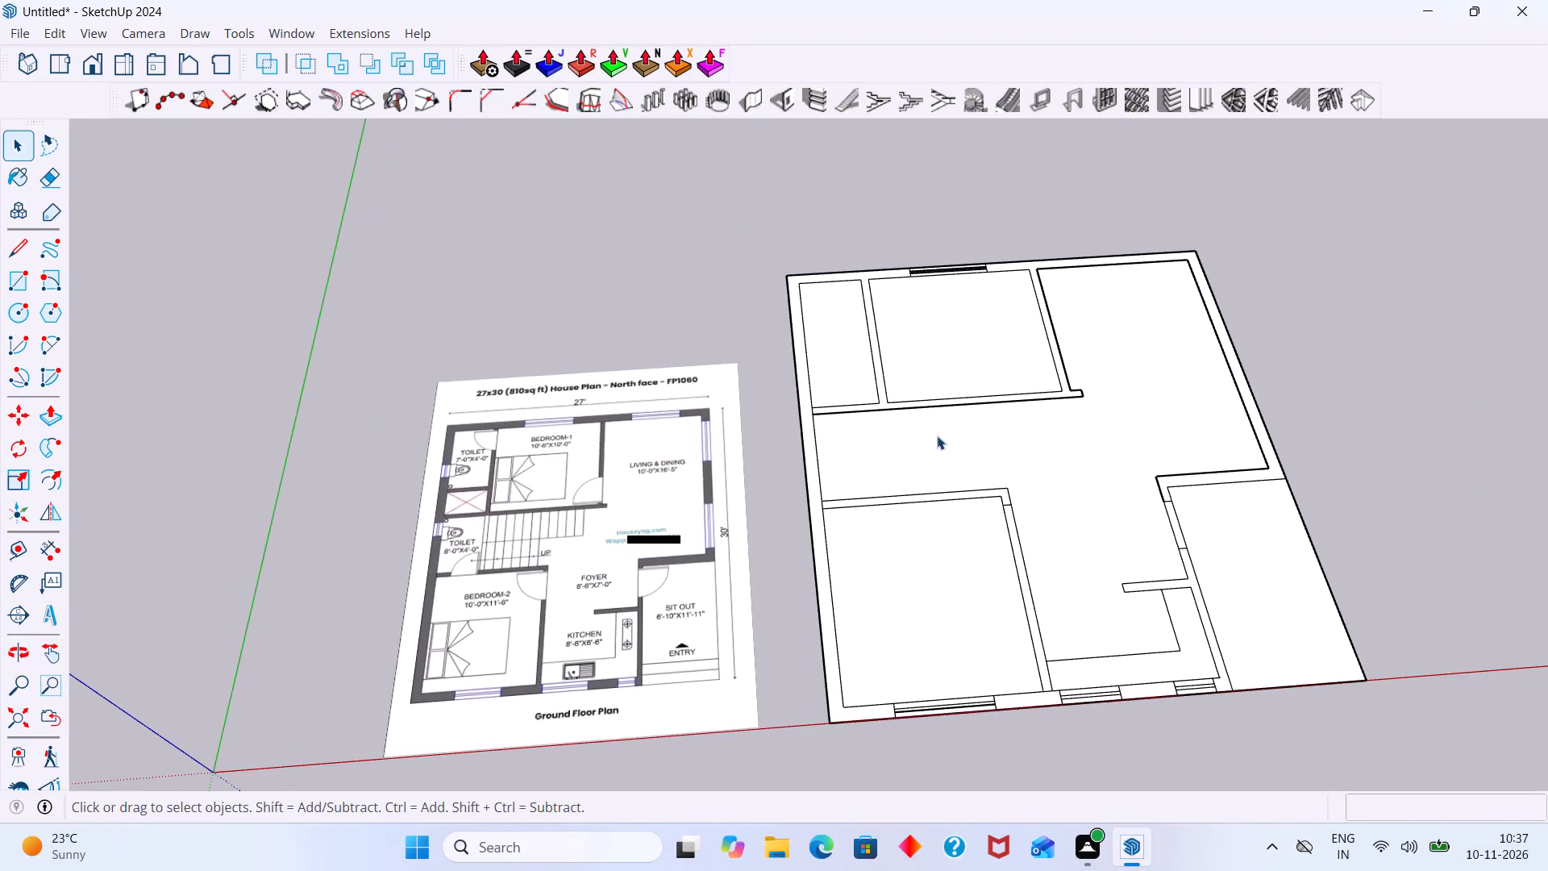
pyautogui.scroll(1, 959, 437)
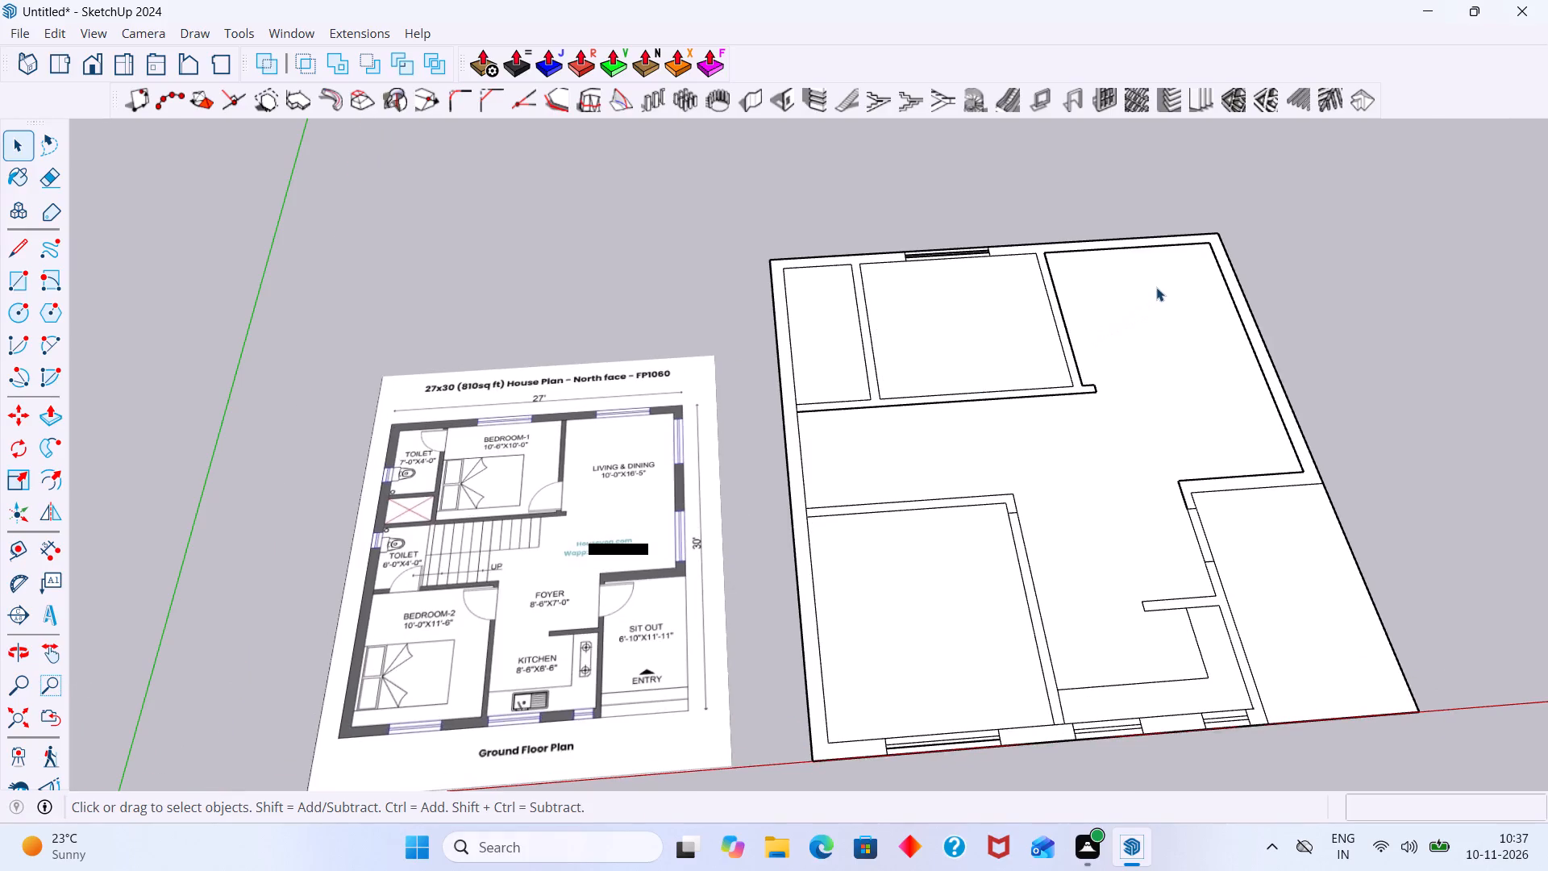
# Open the floor plan group and draw a 9" line across the Living & Dining room's outer wall, at the midpoint beside Bedroom-1's window wall.
pyautogui.press('l')
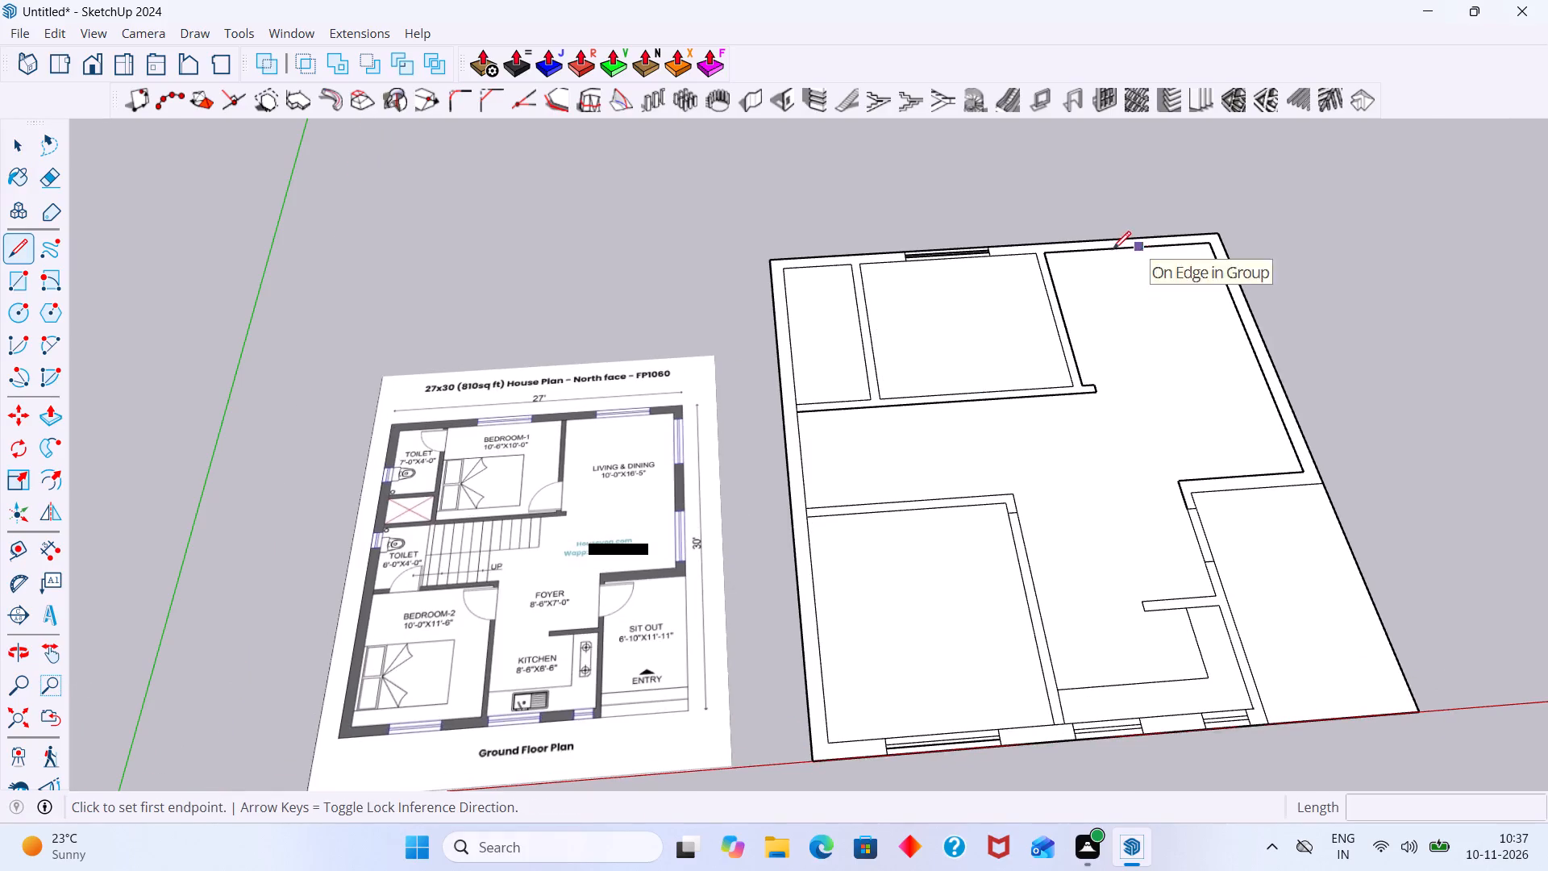
pyautogui.scroll(2, 1126, 249)
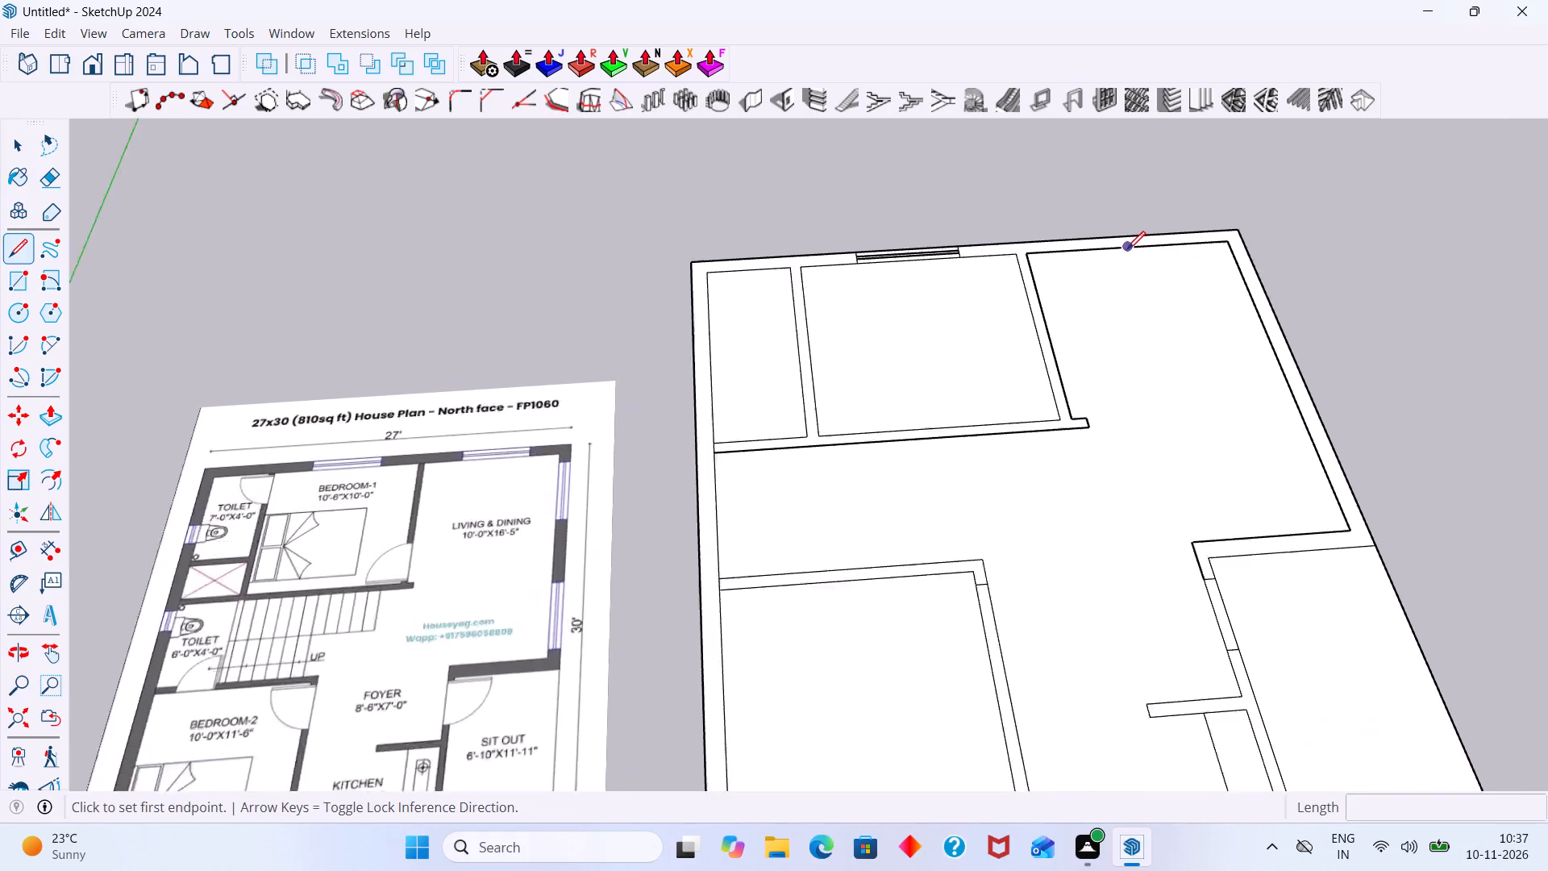
pyautogui.scroll(1, 1127, 249)
pyautogui.press('space')
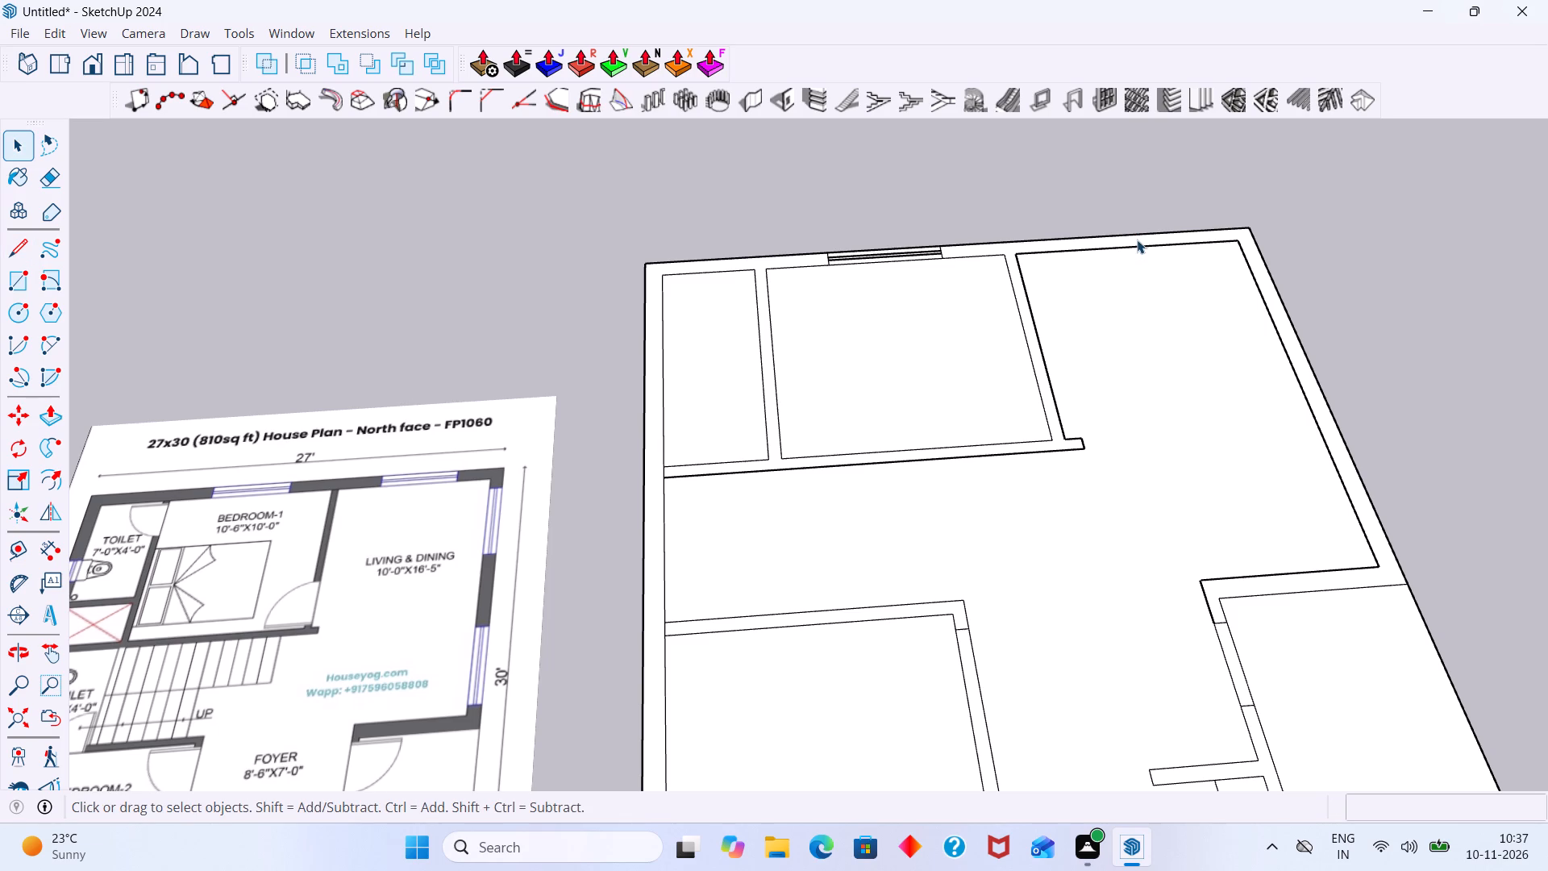
pyautogui.click(1137, 240)
pyautogui.click(1137, 240)
pyautogui.scroll(2, 1137, 237)
pyautogui.doubleClick(1137, 237)
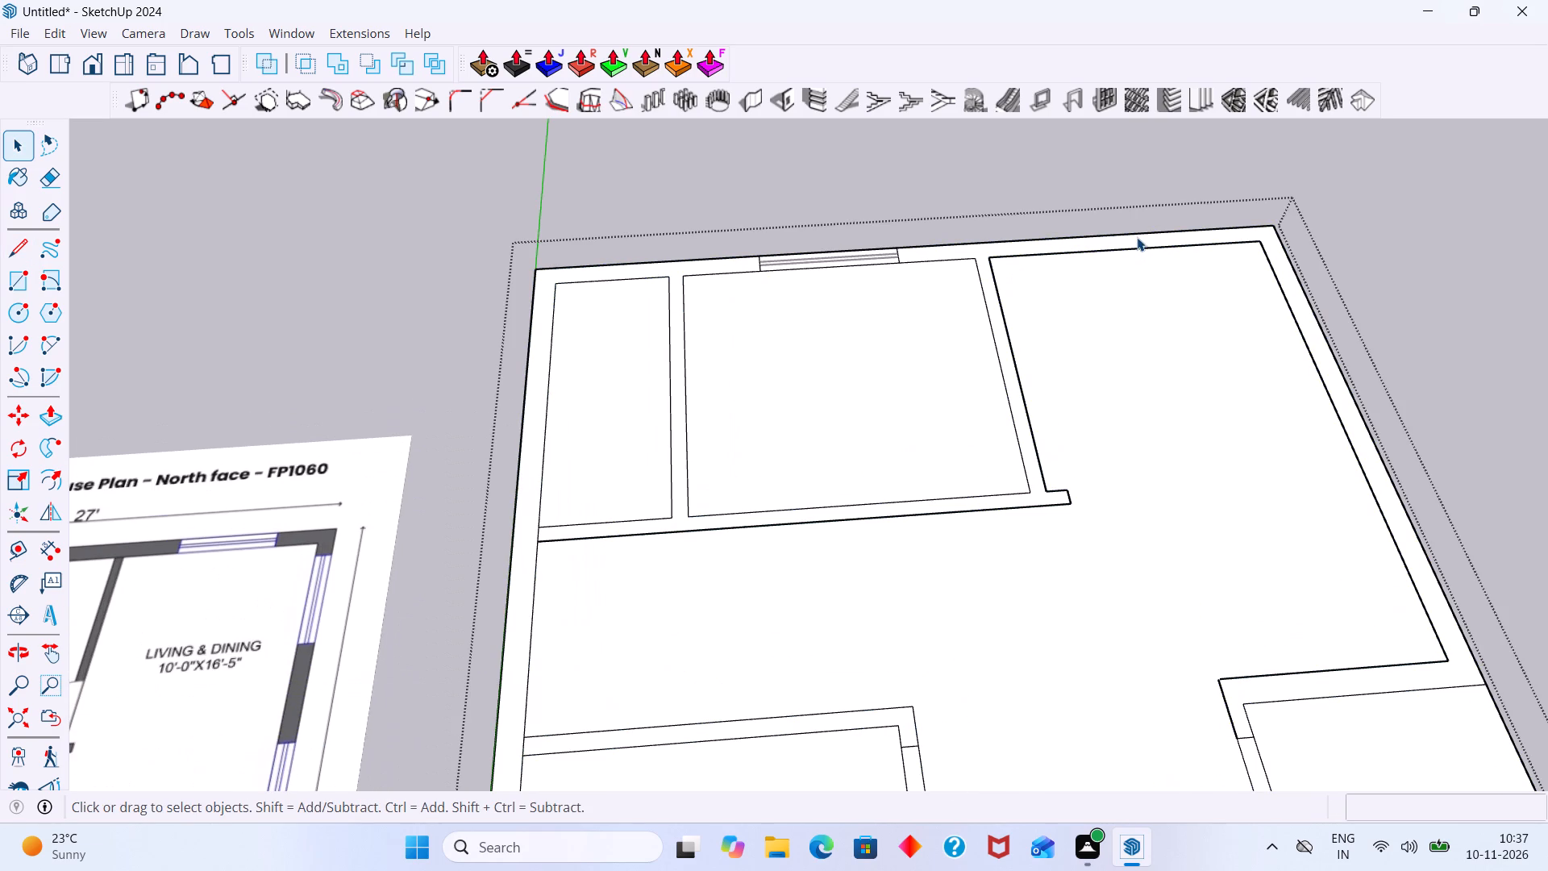
pyautogui.click(1137, 238)
pyautogui.click(1137, 242)
pyautogui.click(1138, 238)
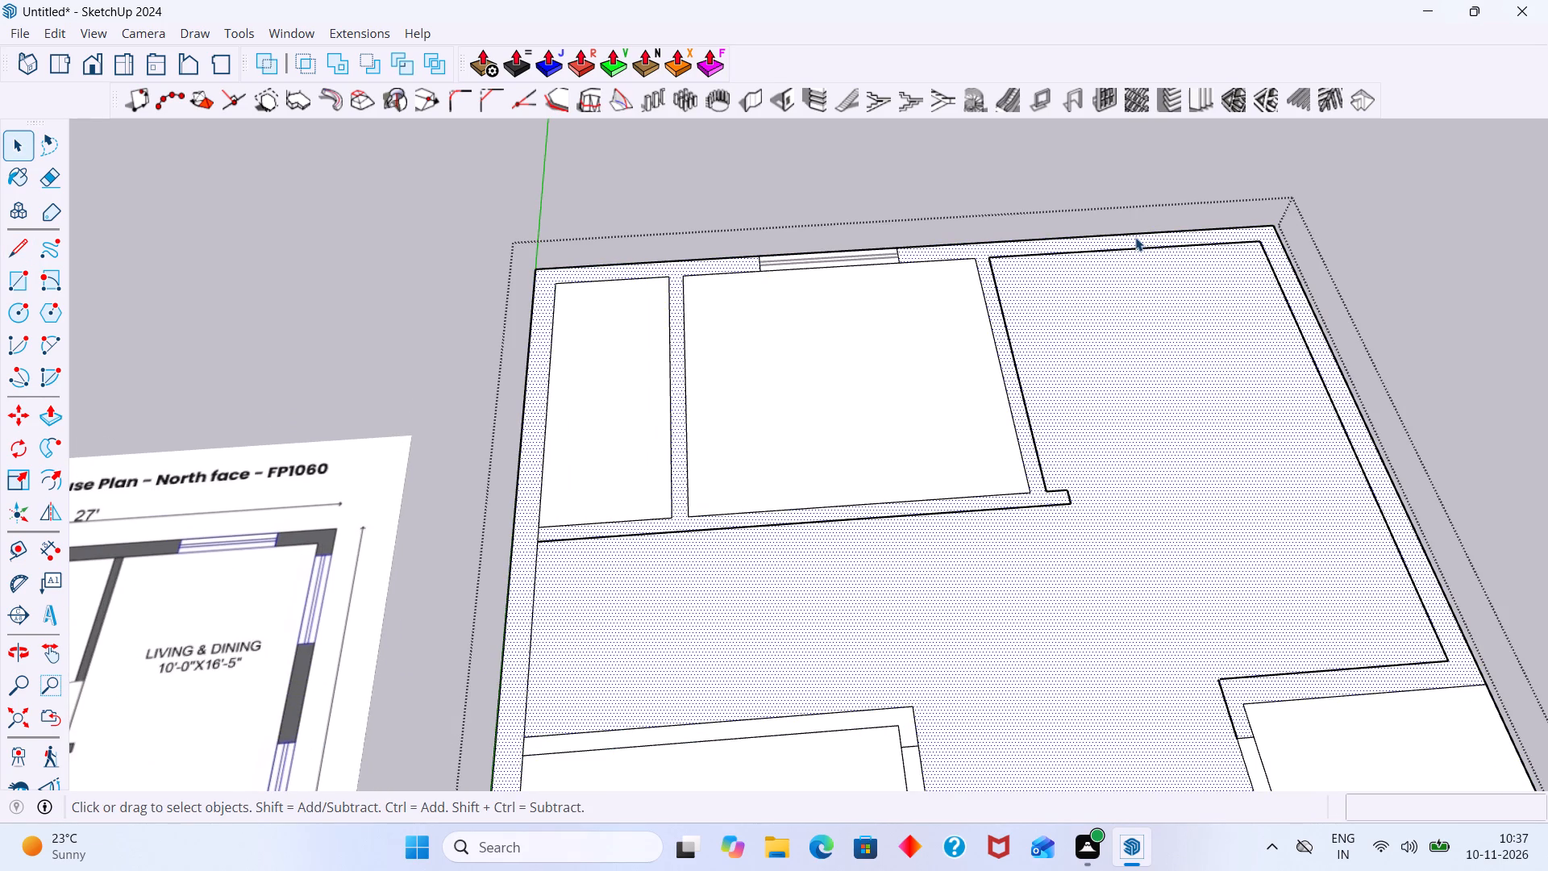
pyautogui.press('l')
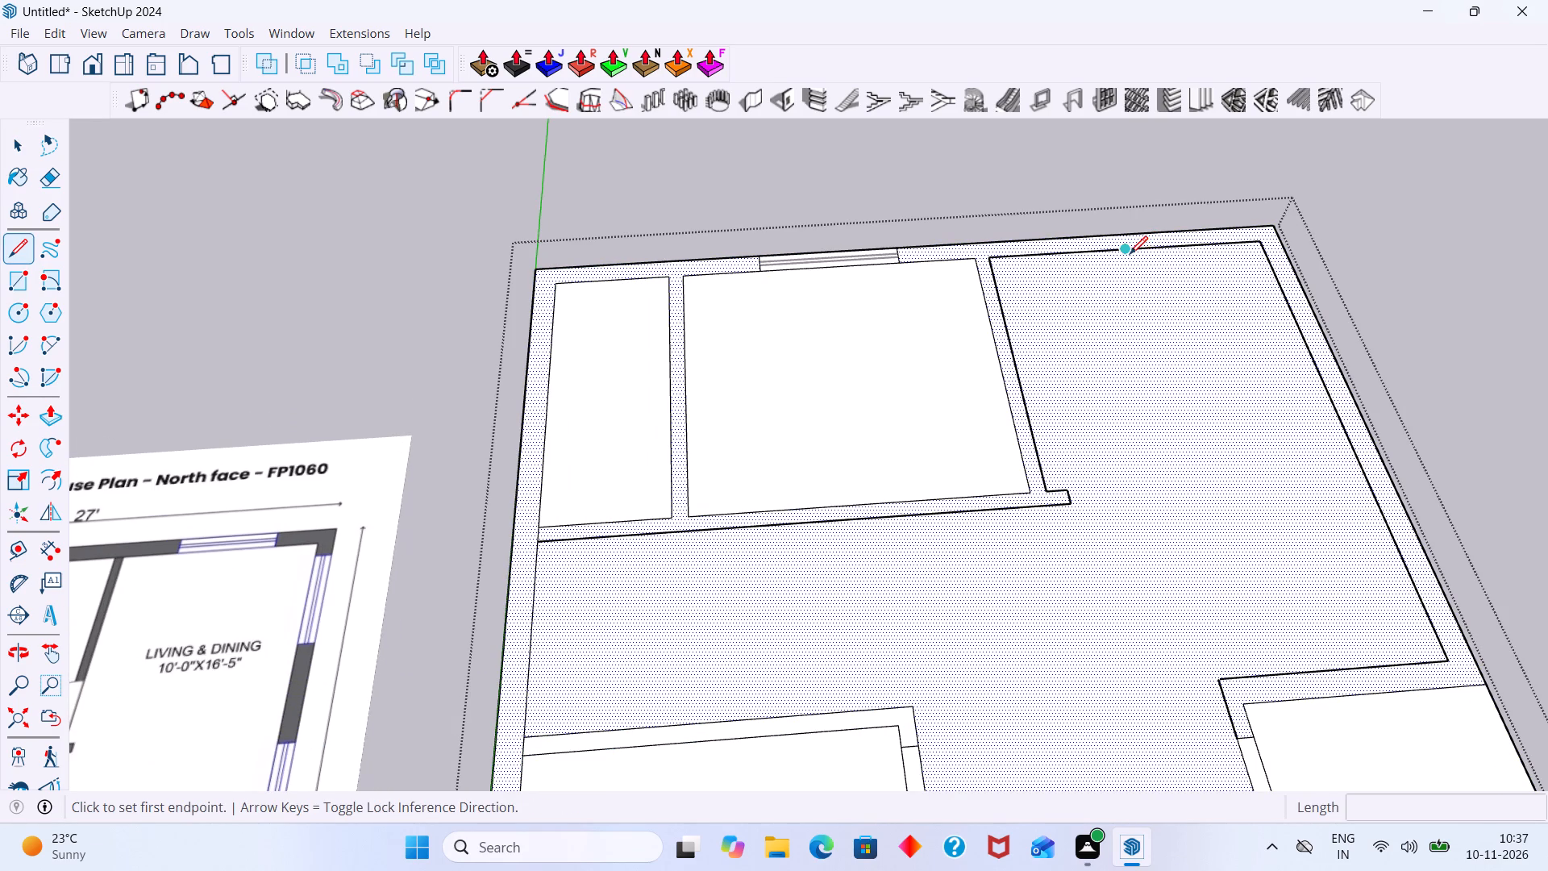
pyautogui.click(1126, 249)
pyautogui.click(1120, 233)
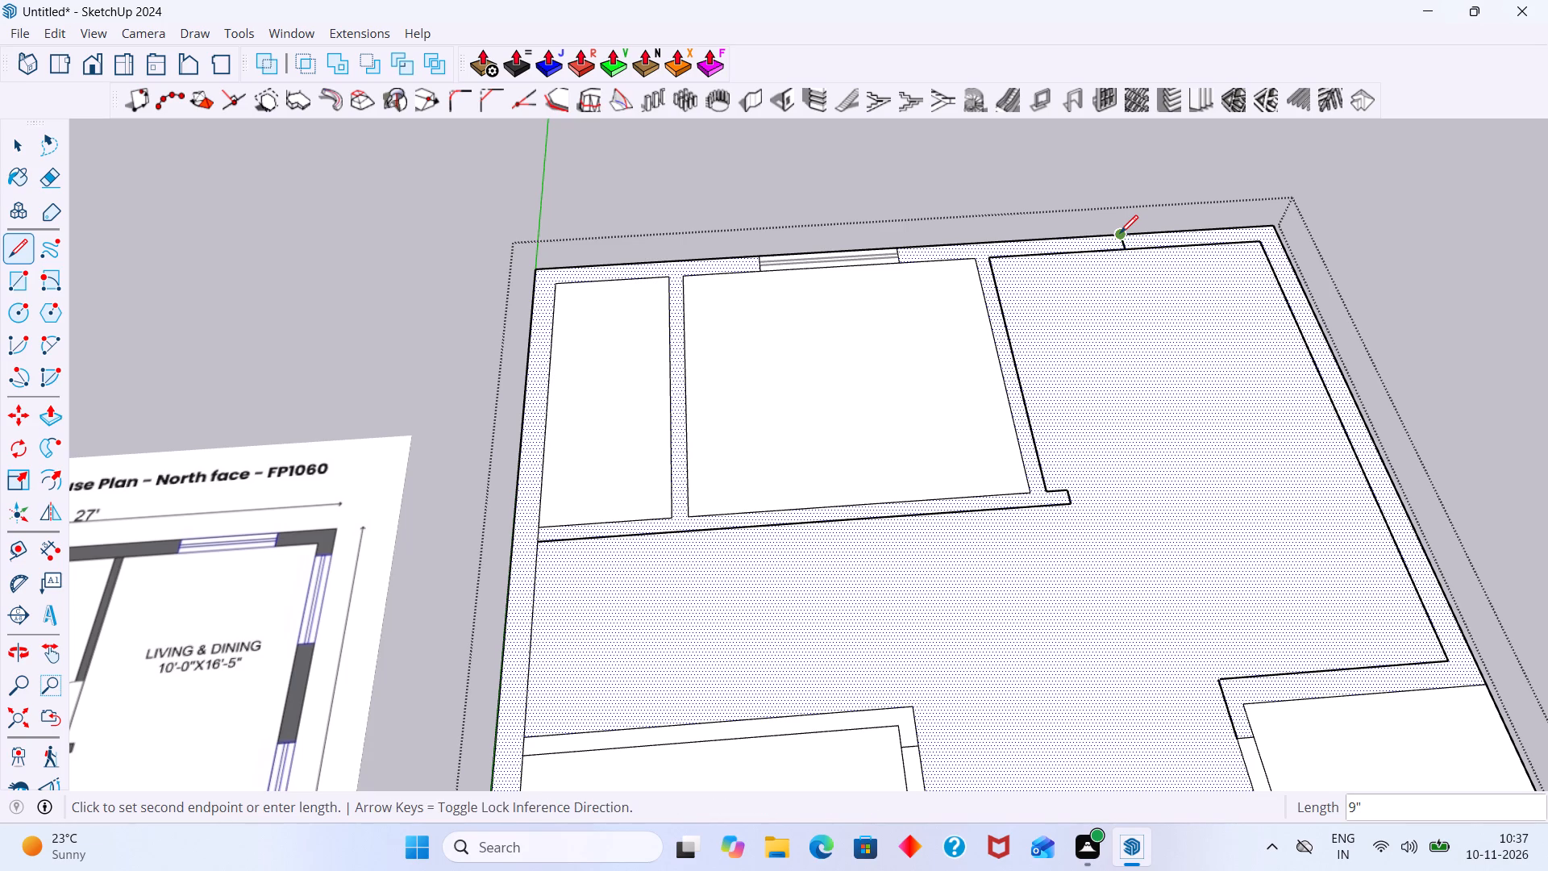
pyautogui.press('space')
# Copy the new midpoint line 2' 6" along the Living & Dining wall toward the house's outer corner.
pyautogui.click(1125, 244)
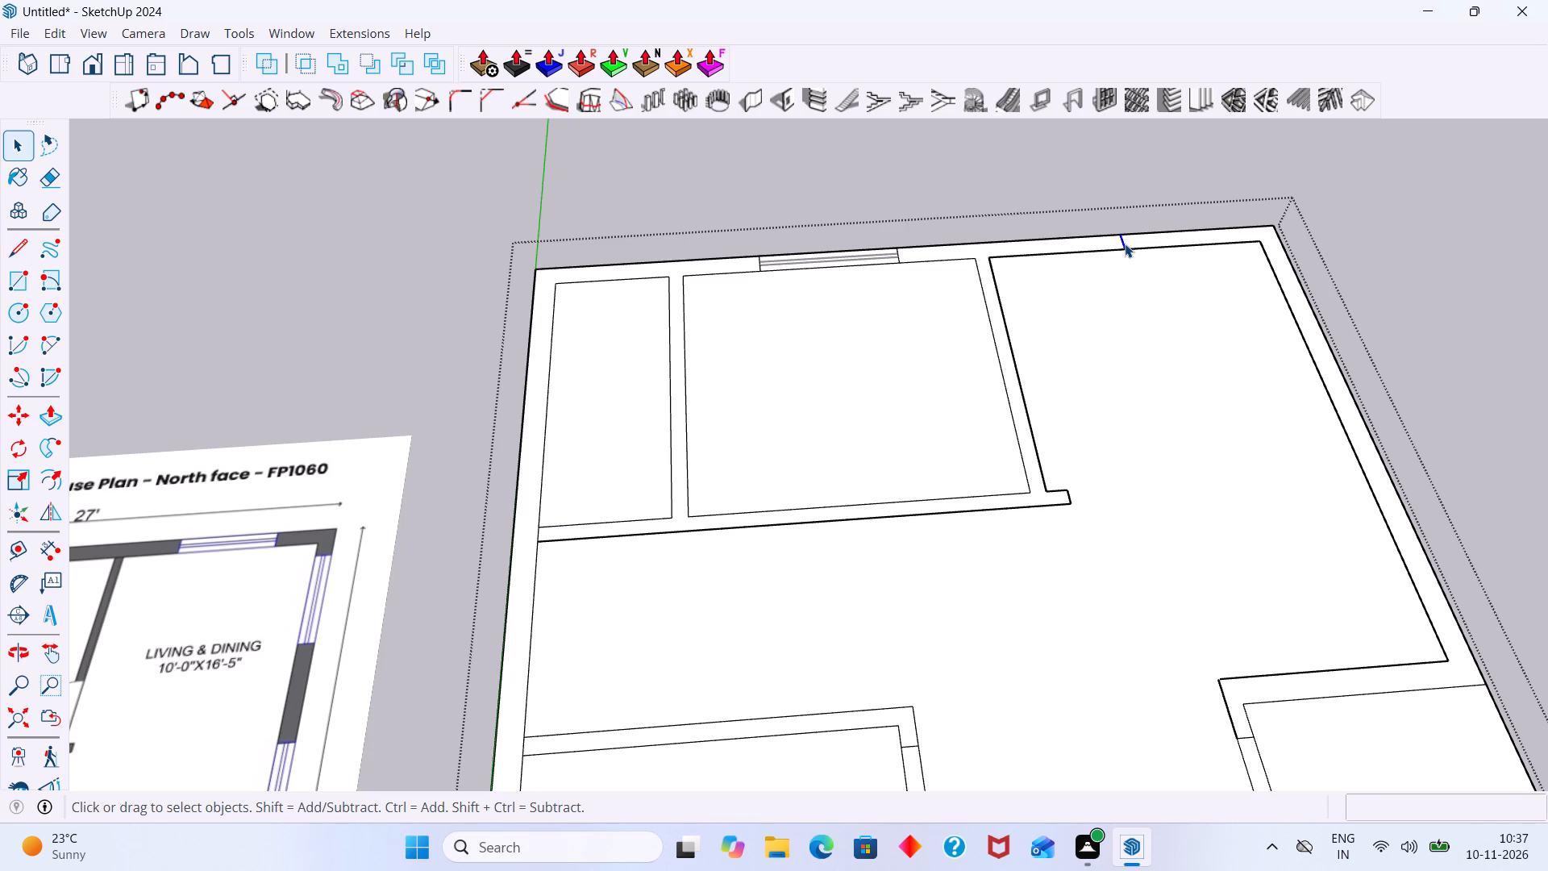
pyautogui.press('m')
pyautogui.click(1125, 244)
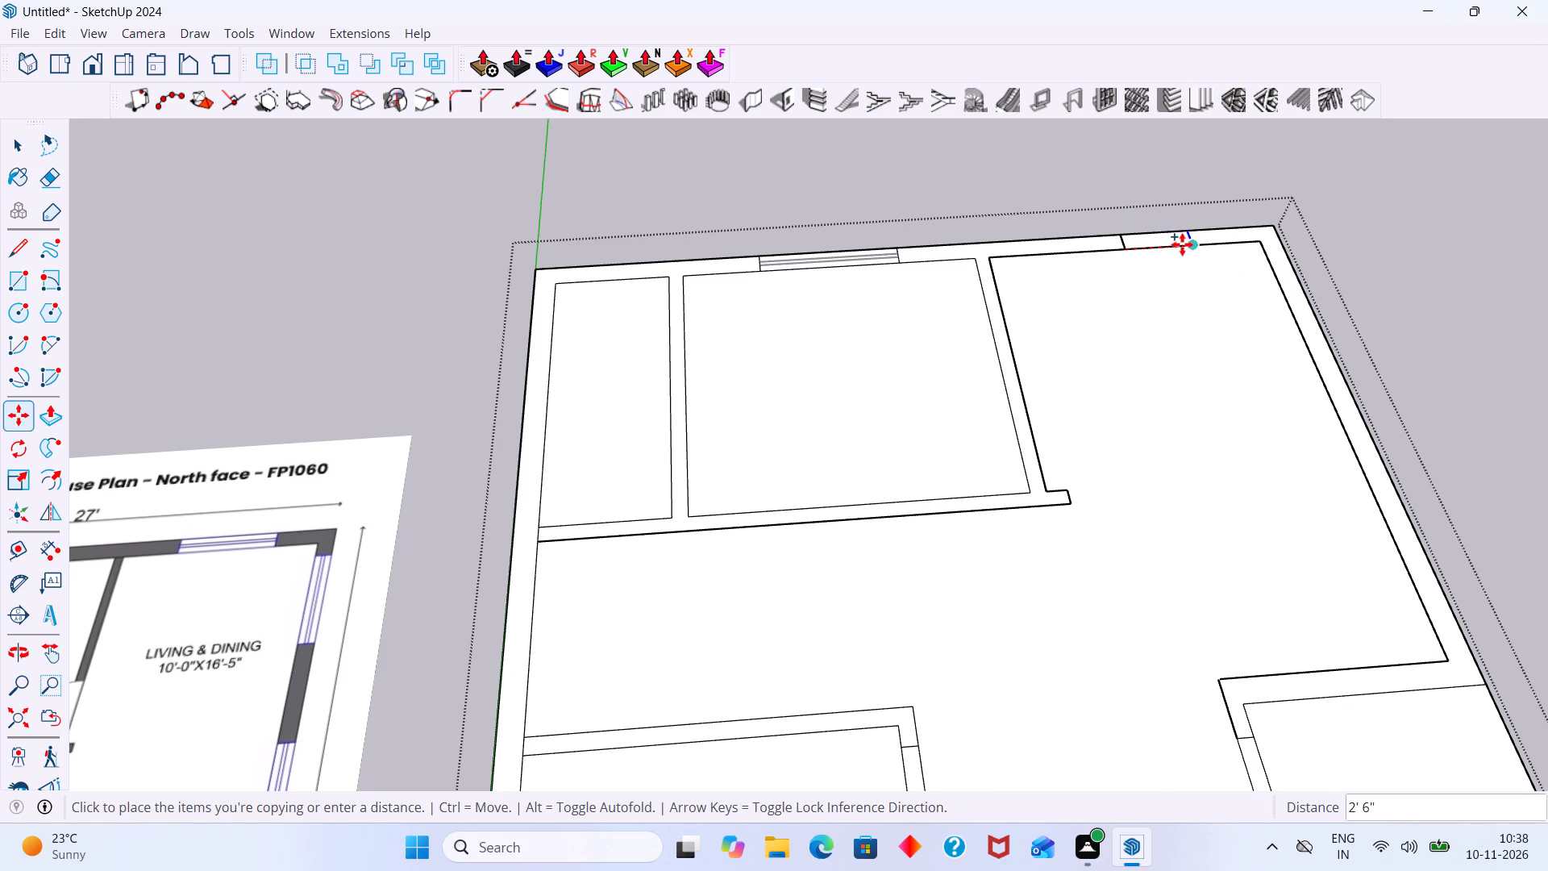
pyautogui.scroll(-2, 1182, 244)
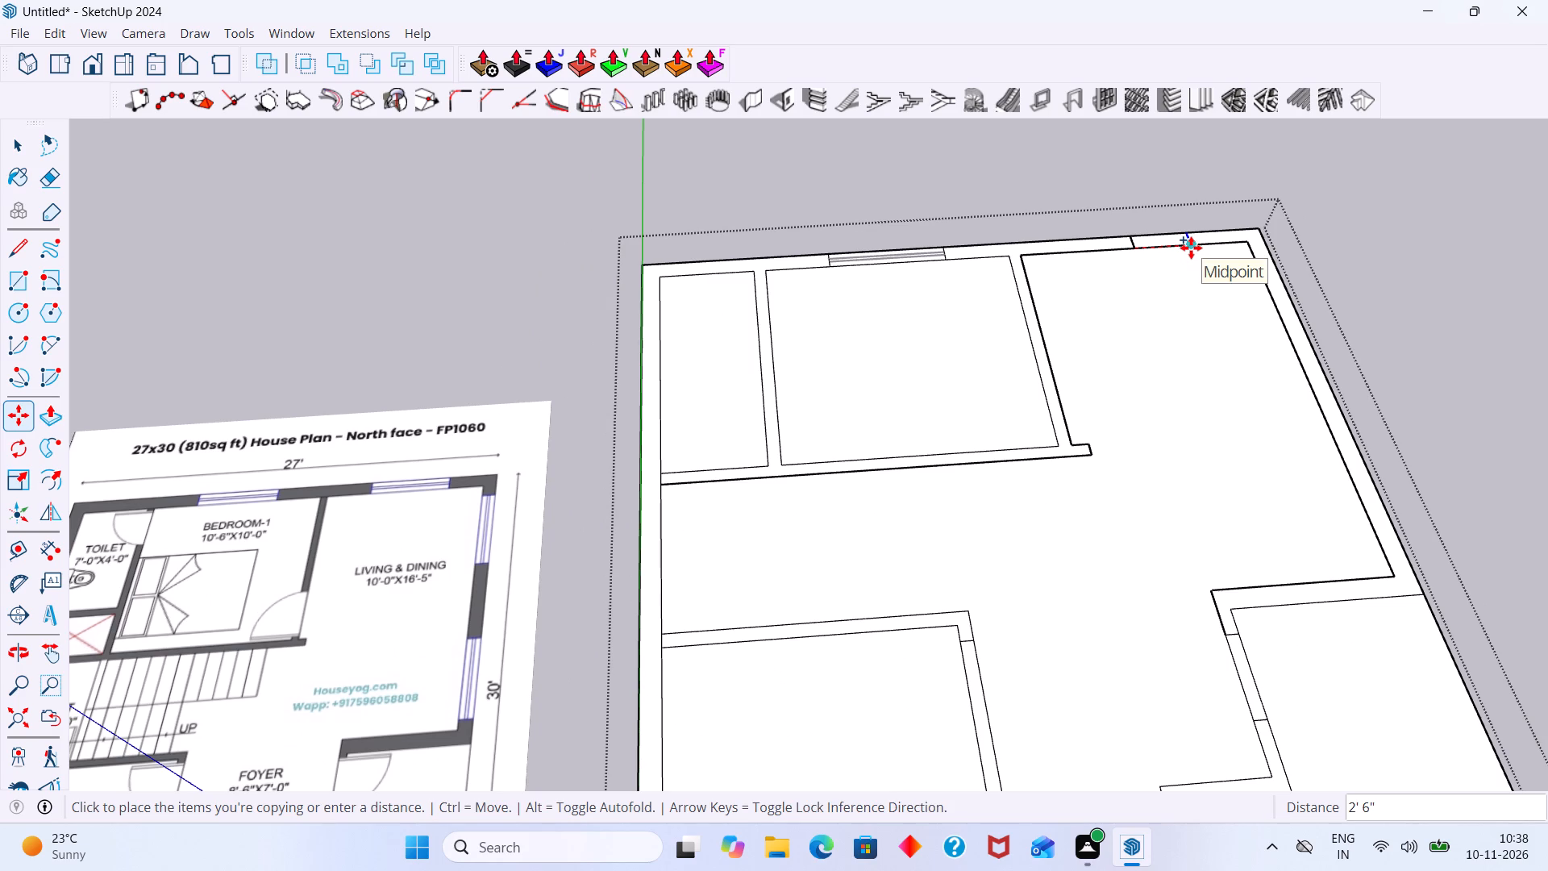
pyautogui.click(1192, 248)
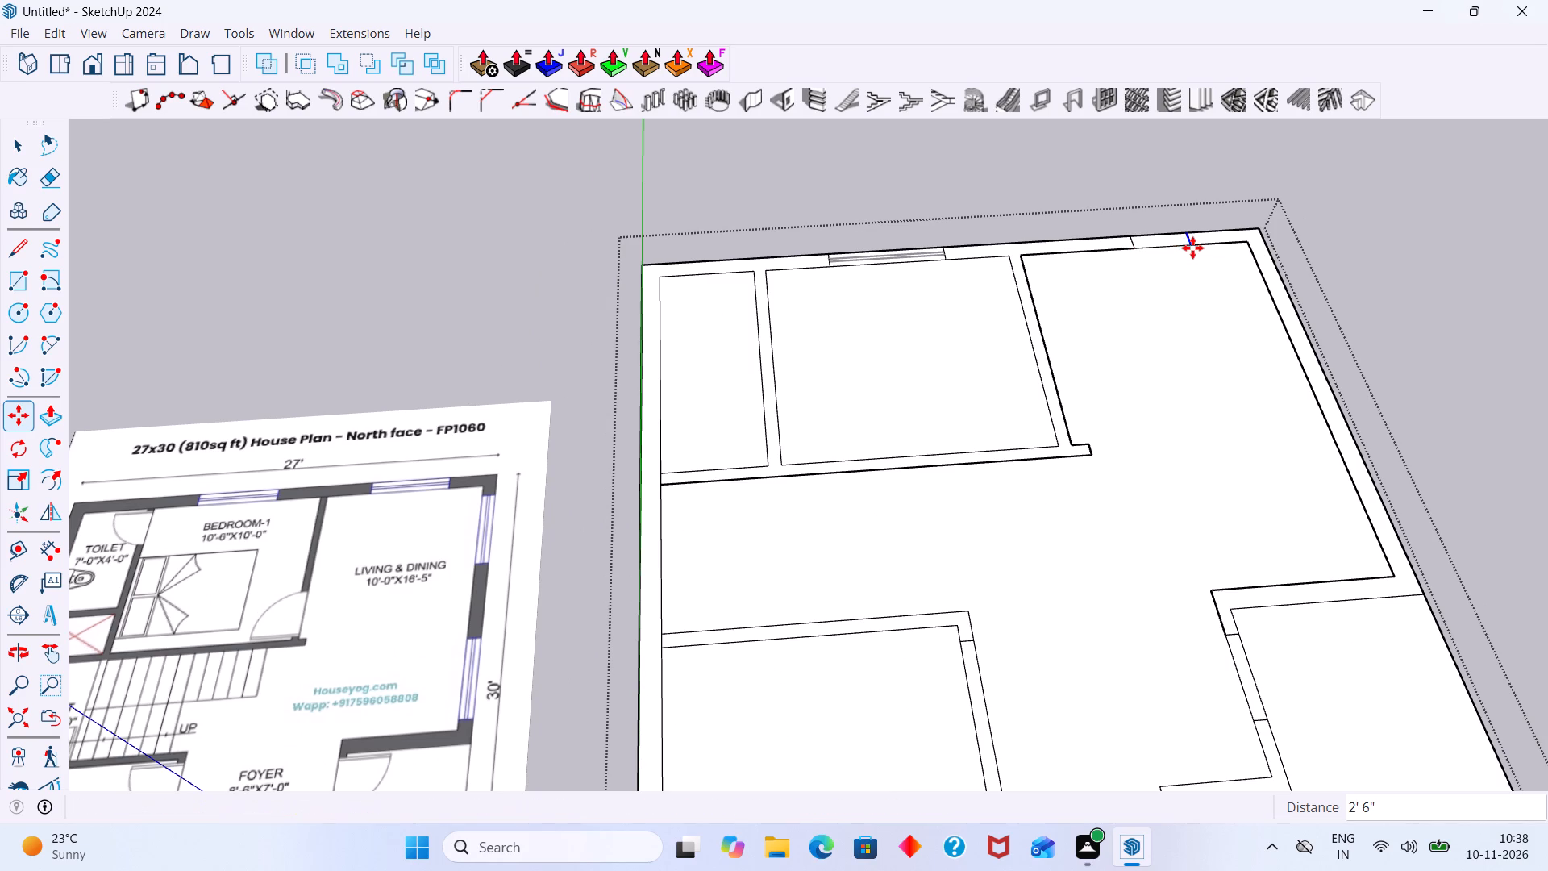
# Copy the jamb line nearest the outer corner 5' back along the wall toward Bedroom-1.
pyautogui.scroll(10, 1180, 244)
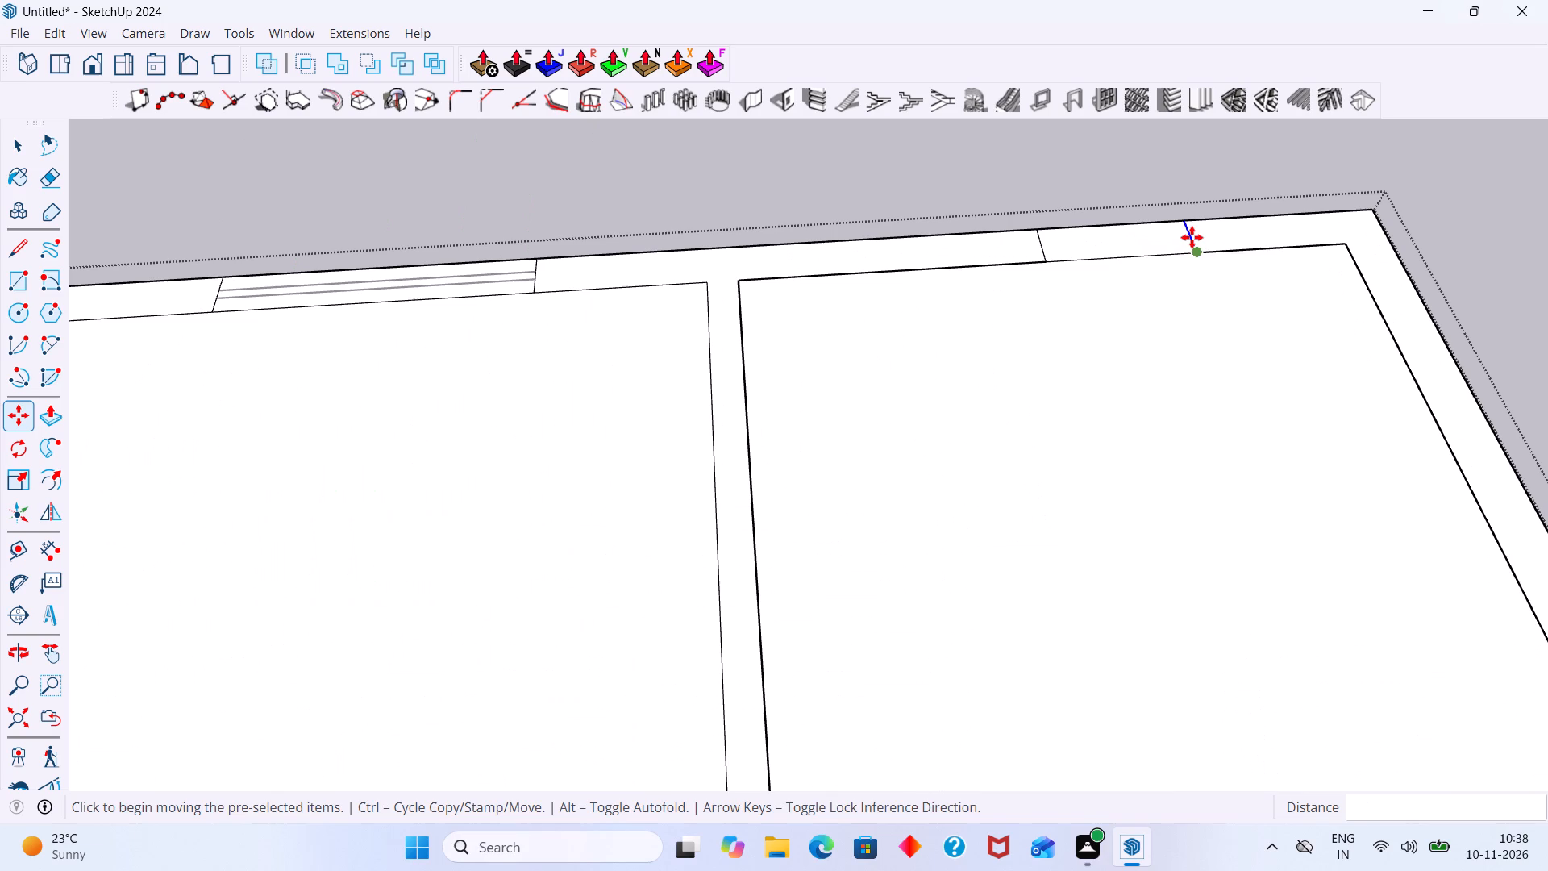
pyautogui.click(1190, 237)
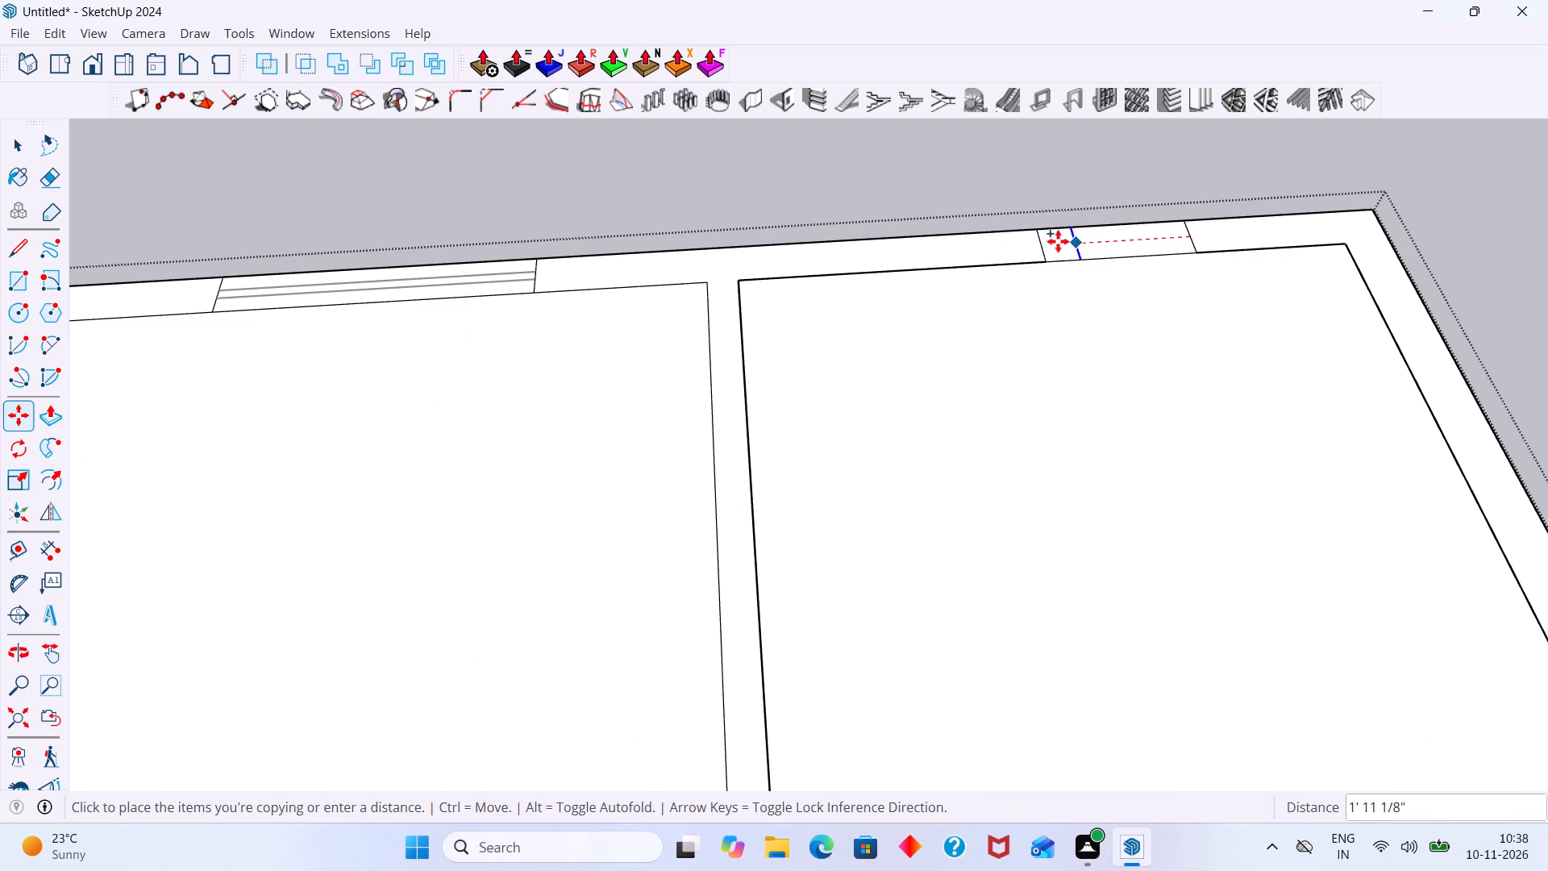
pyautogui.press('5')
pyautogui.press("'")
pyautogui.press('Return')
pyautogui.press('space')
# Delete the midpoint line between the two Living & Dining window jamb lines and close the floor plan group.
pyautogui.click(1041, 245)
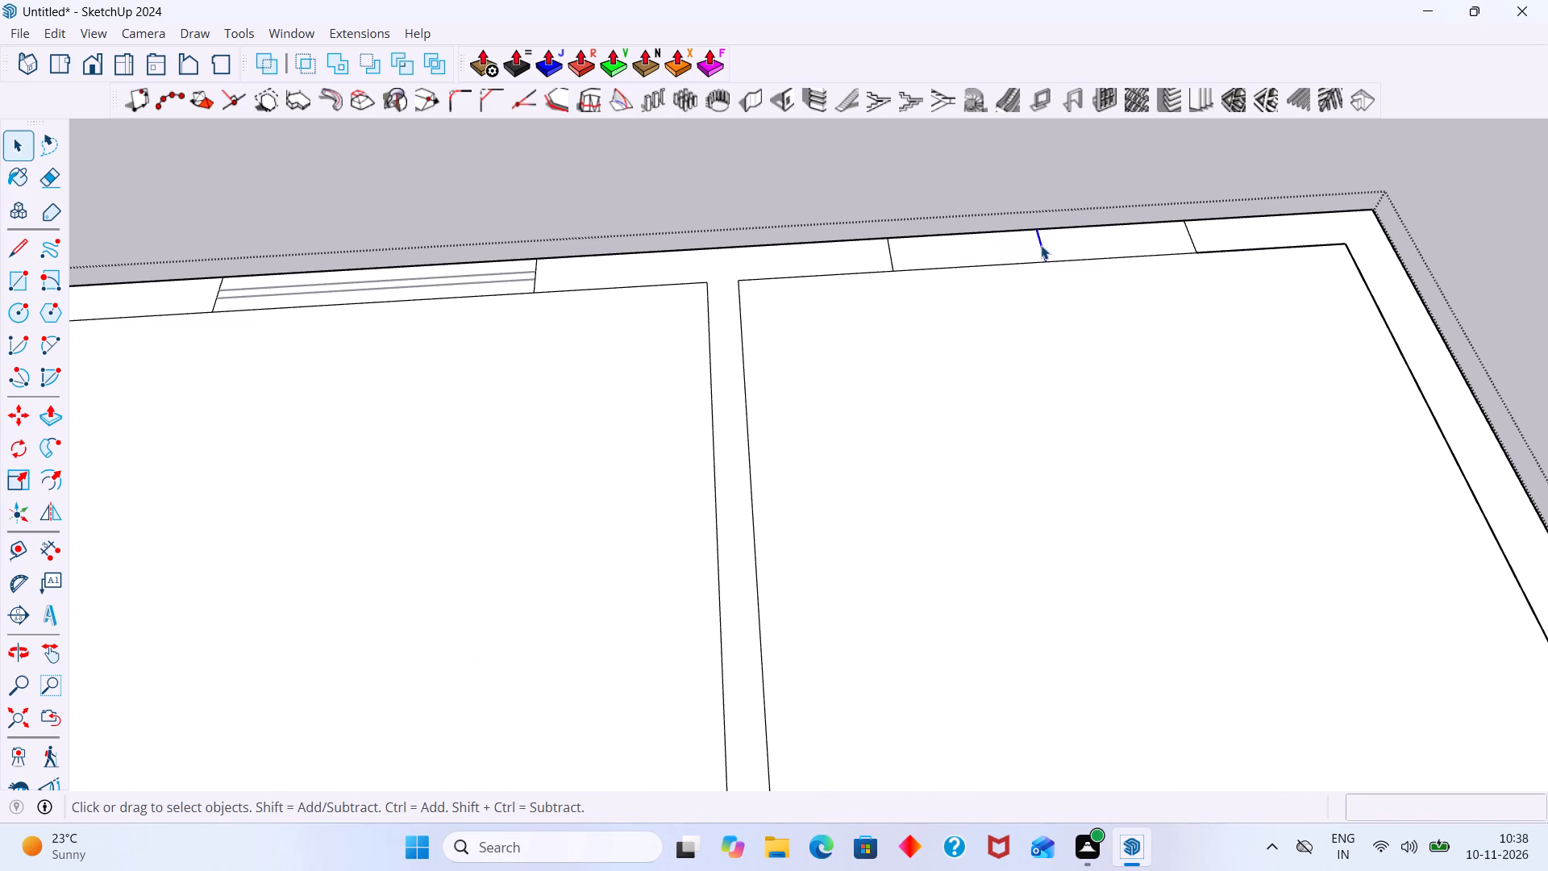
pyautogui.press('Delete')
pyautogui.scroll(-7, 1039, 276)
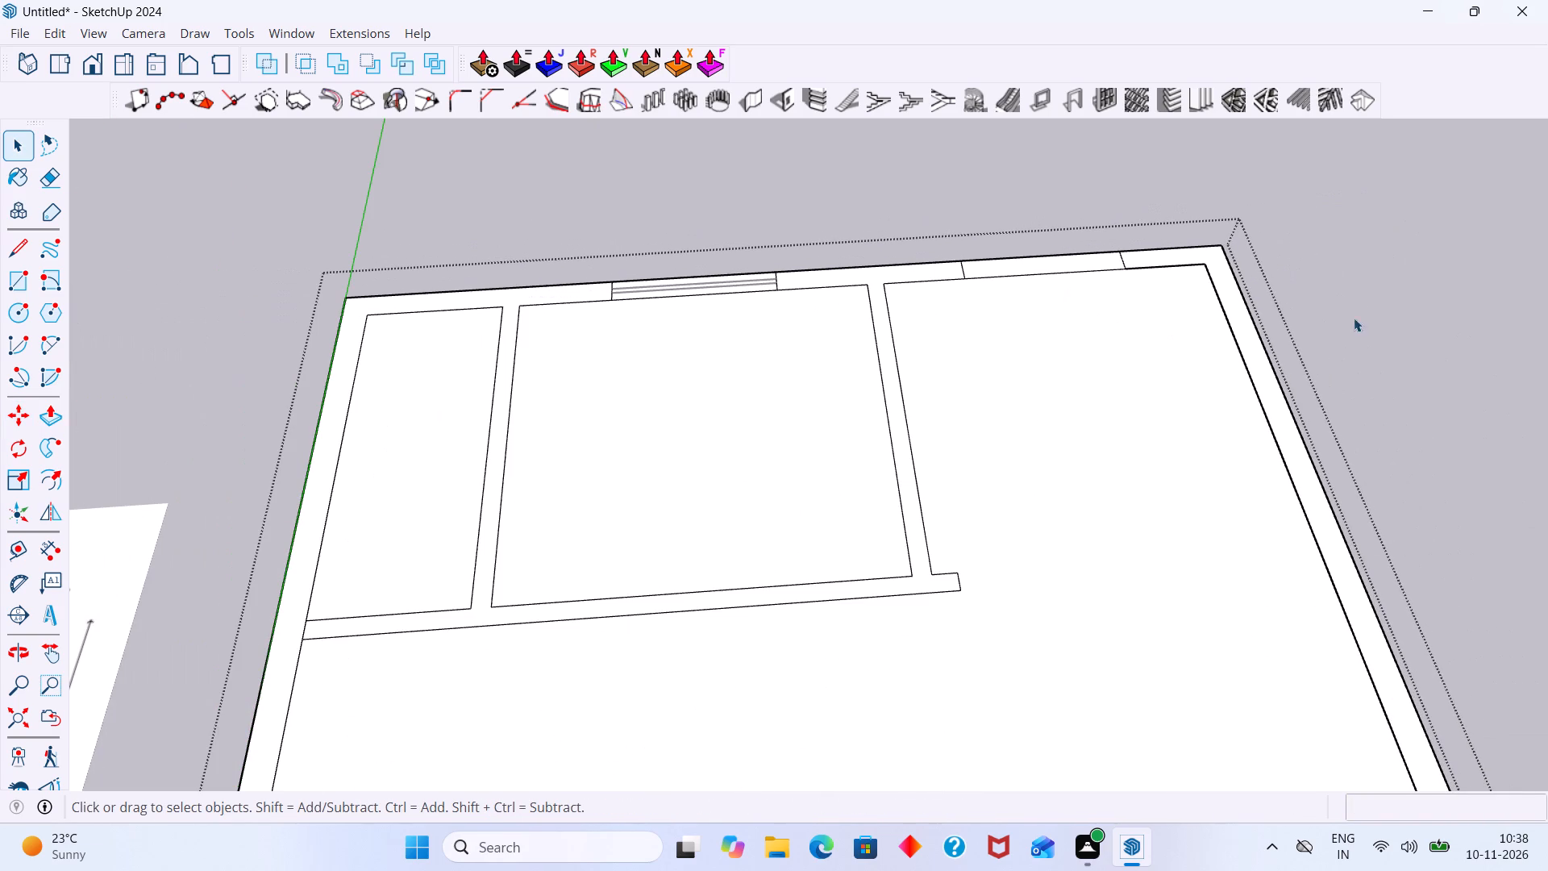
pyautogui.click(1371, 315)
pyautogui.scroll(-3, 1173, 314)
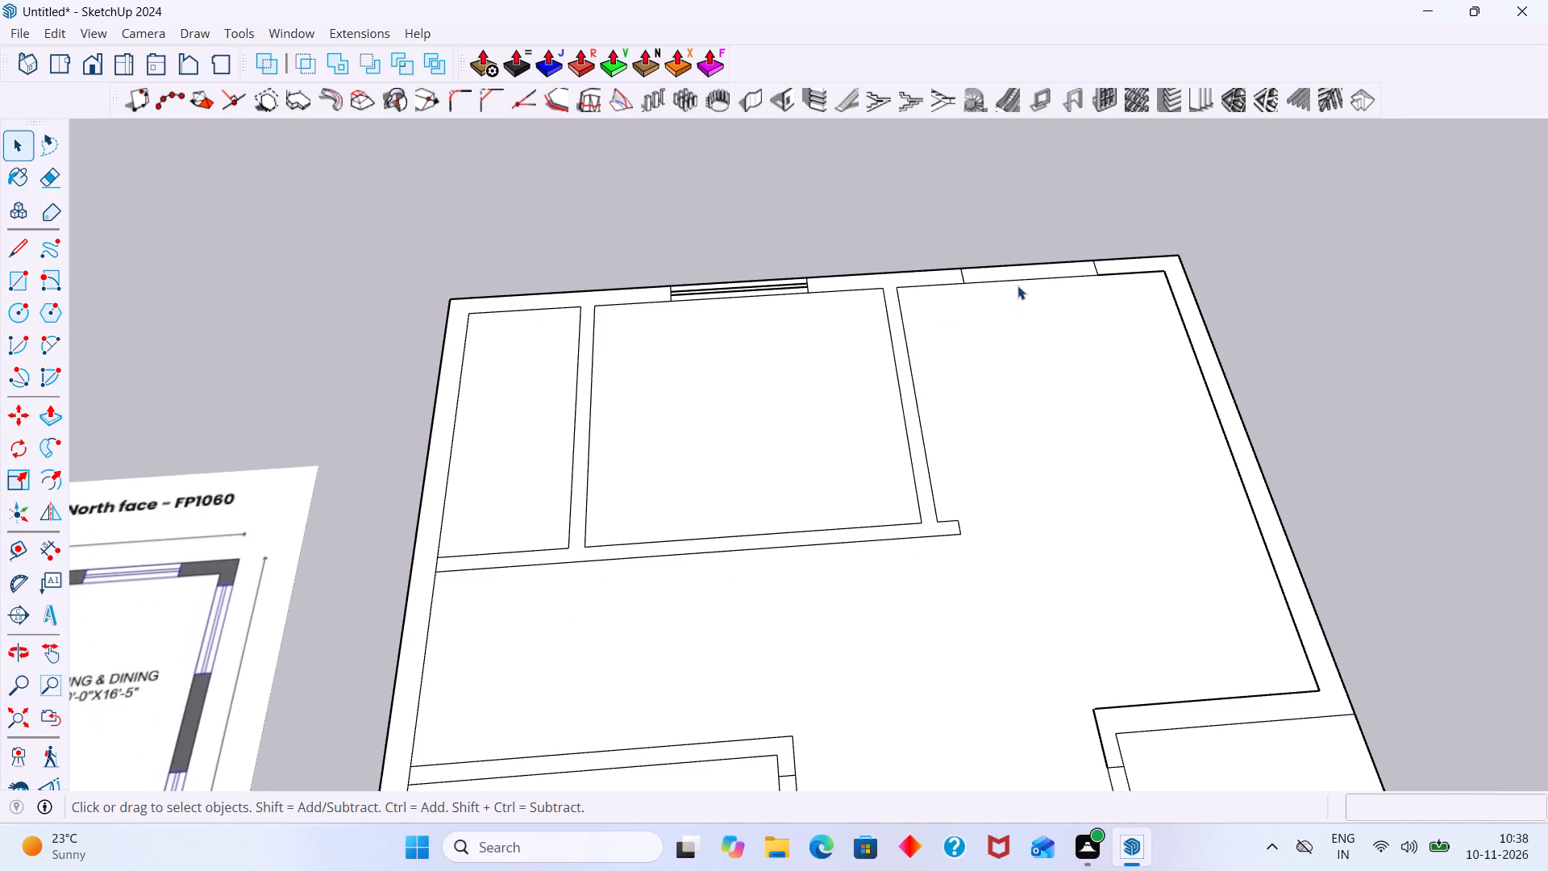
pyautogui.scroll(-4, 1155, 432)
pyautogui.scroll(2, 1051, 308)
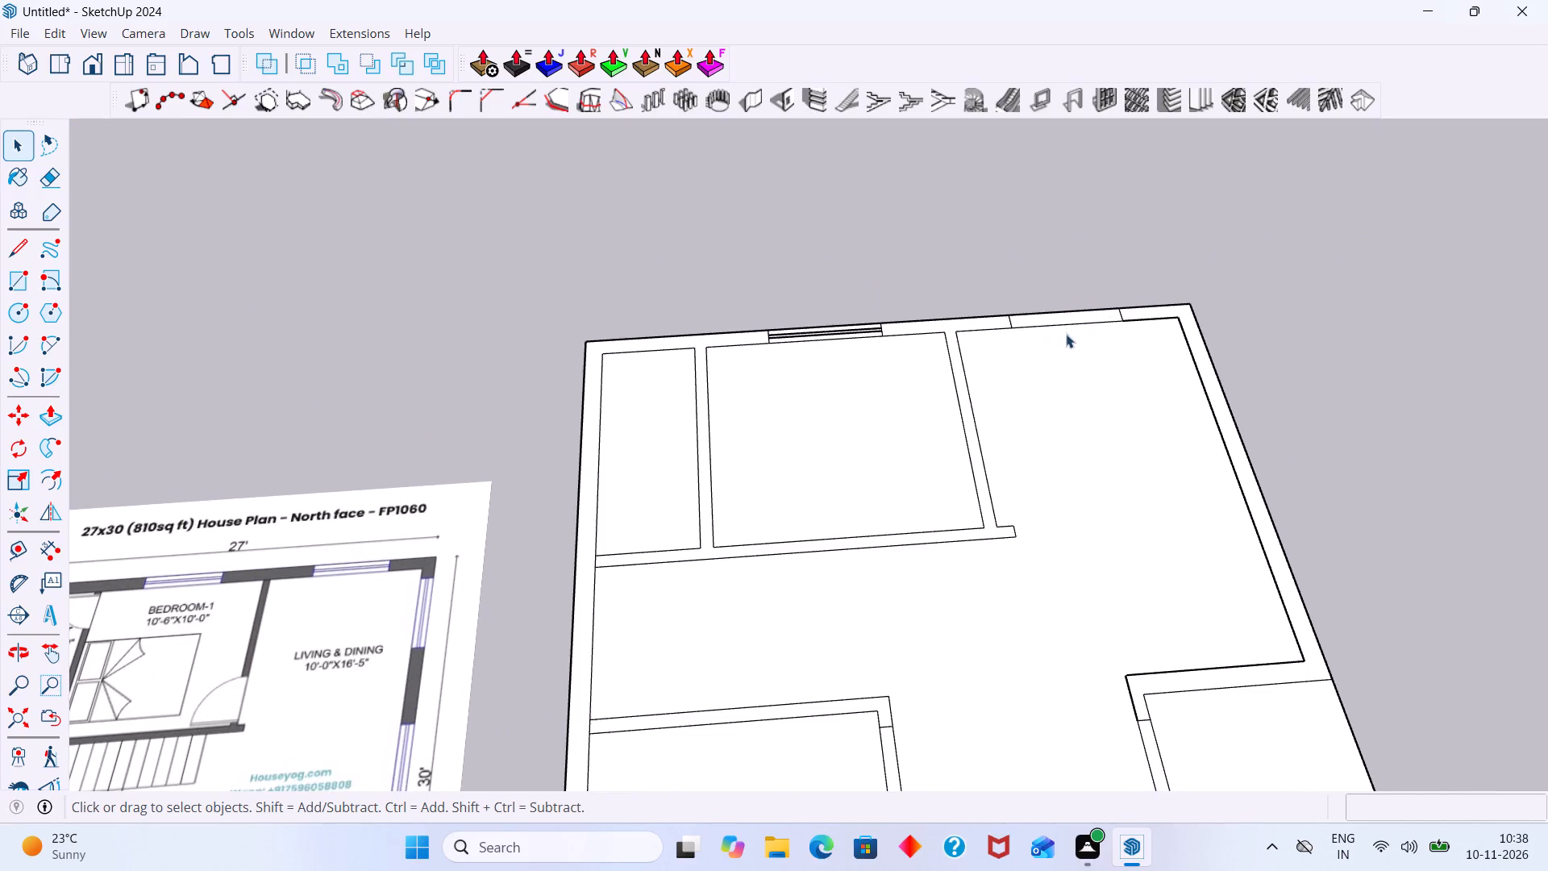
pyautogui.keyDown('shift'); pyautogui.moveTo(1065, 344); pyautogui.dragTo(1276, 359, button='middle'); pyautogui.keyUp('shift')
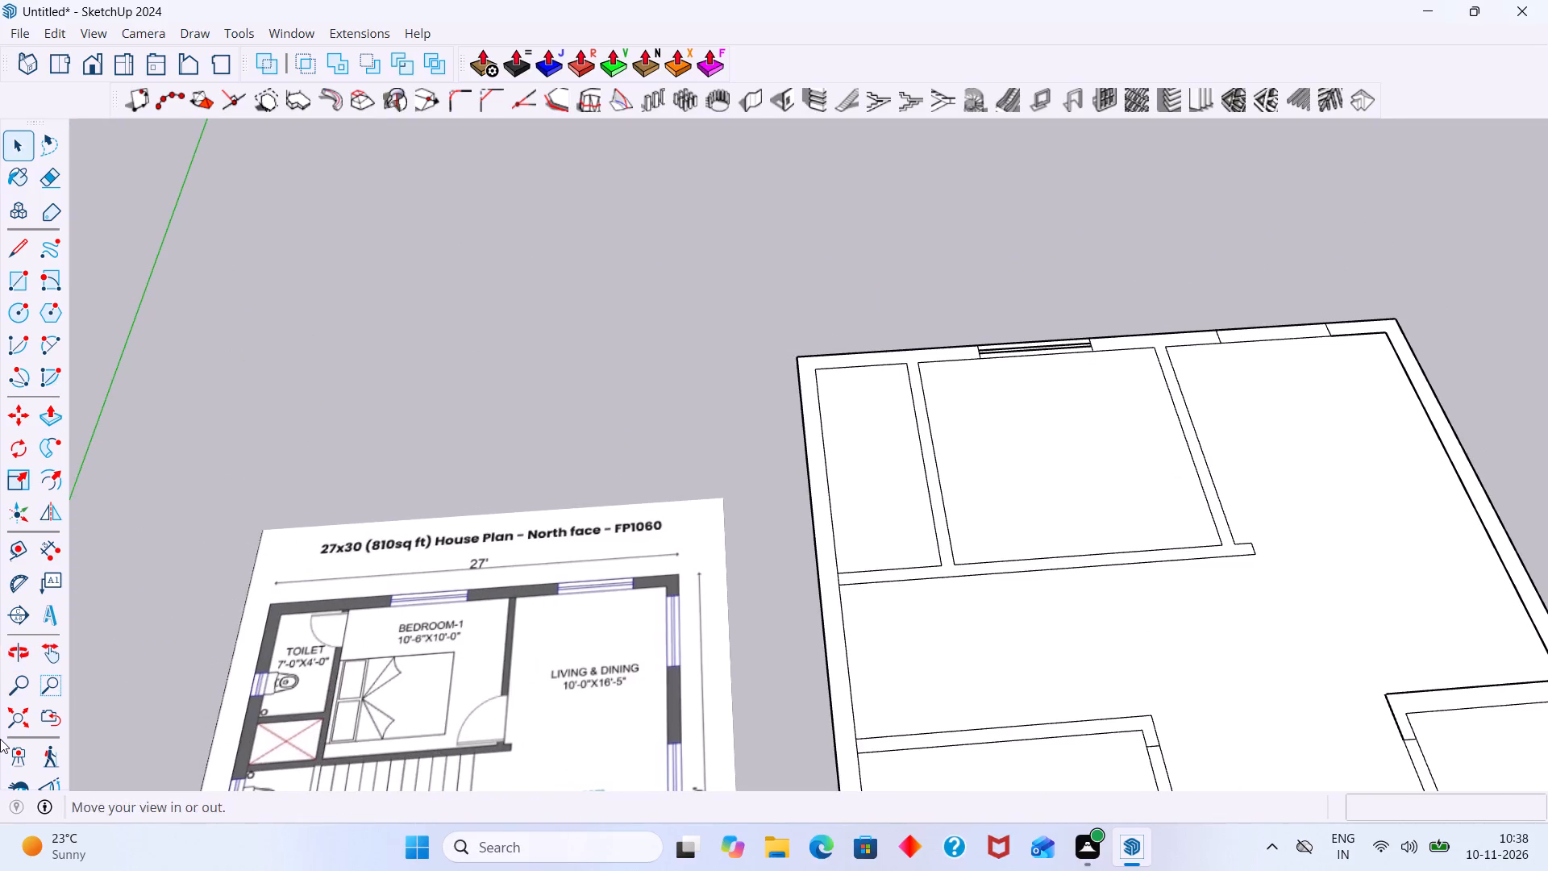
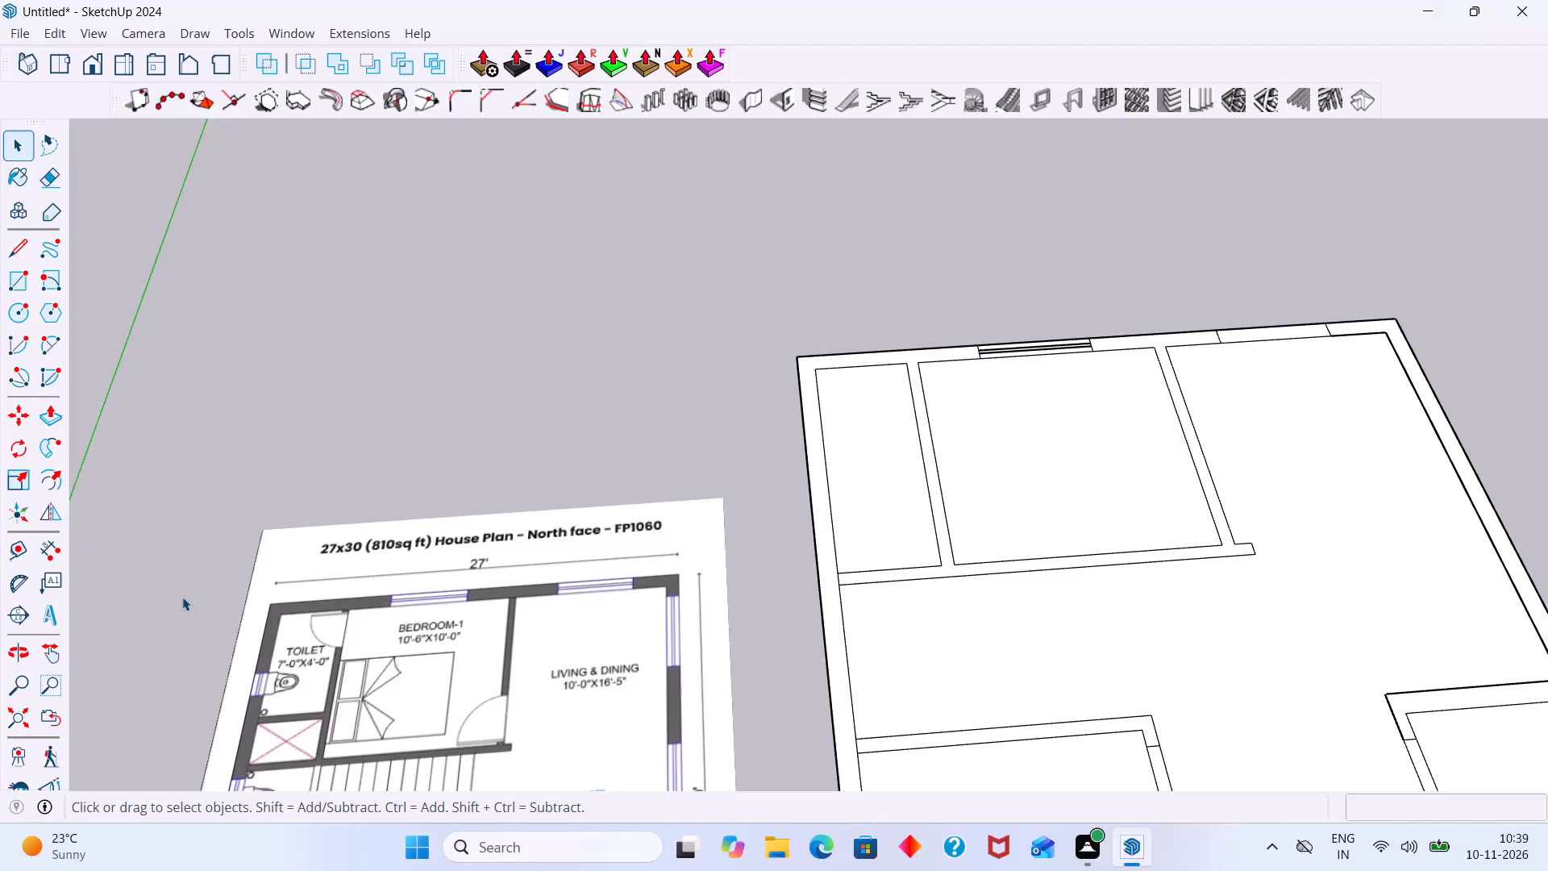
# Compare the modeled floor plan with the reference ground floor plan around the Living & Dining windows.
pyautogui.scroll(4, 512, 267)
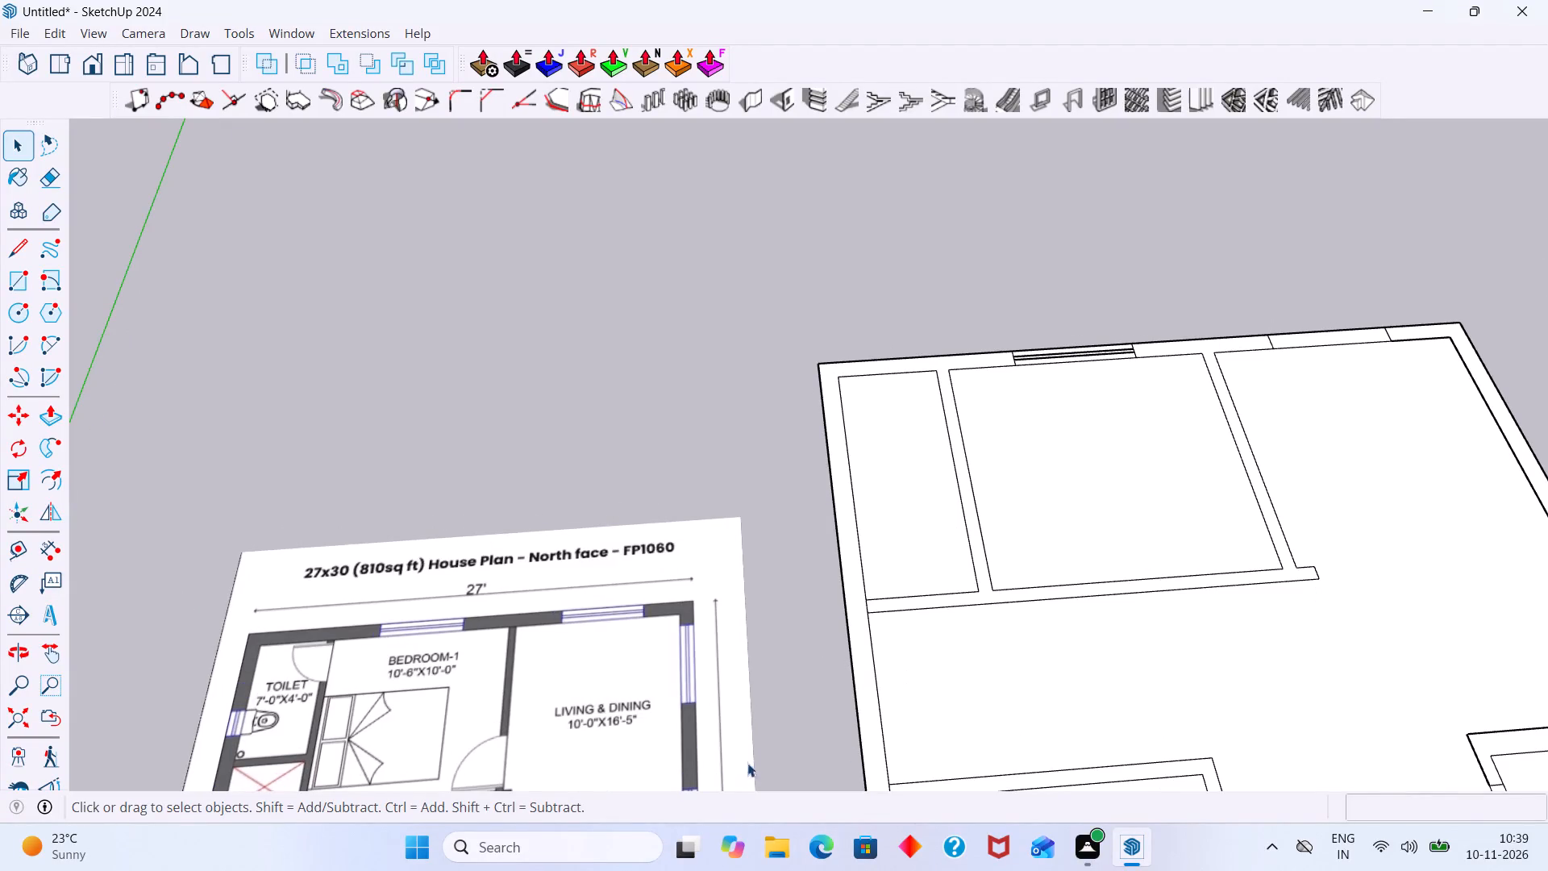
pyautogui.scroll(-4, 748, 729)
pyautogui.keyDown('shift'); pyautogui.moveTo(748, 682); pyautogui.dragTo(322, 606, button='middle'); pyautogui.keyUp('shift')
pyautogui.scroll(-1, 538, 532)
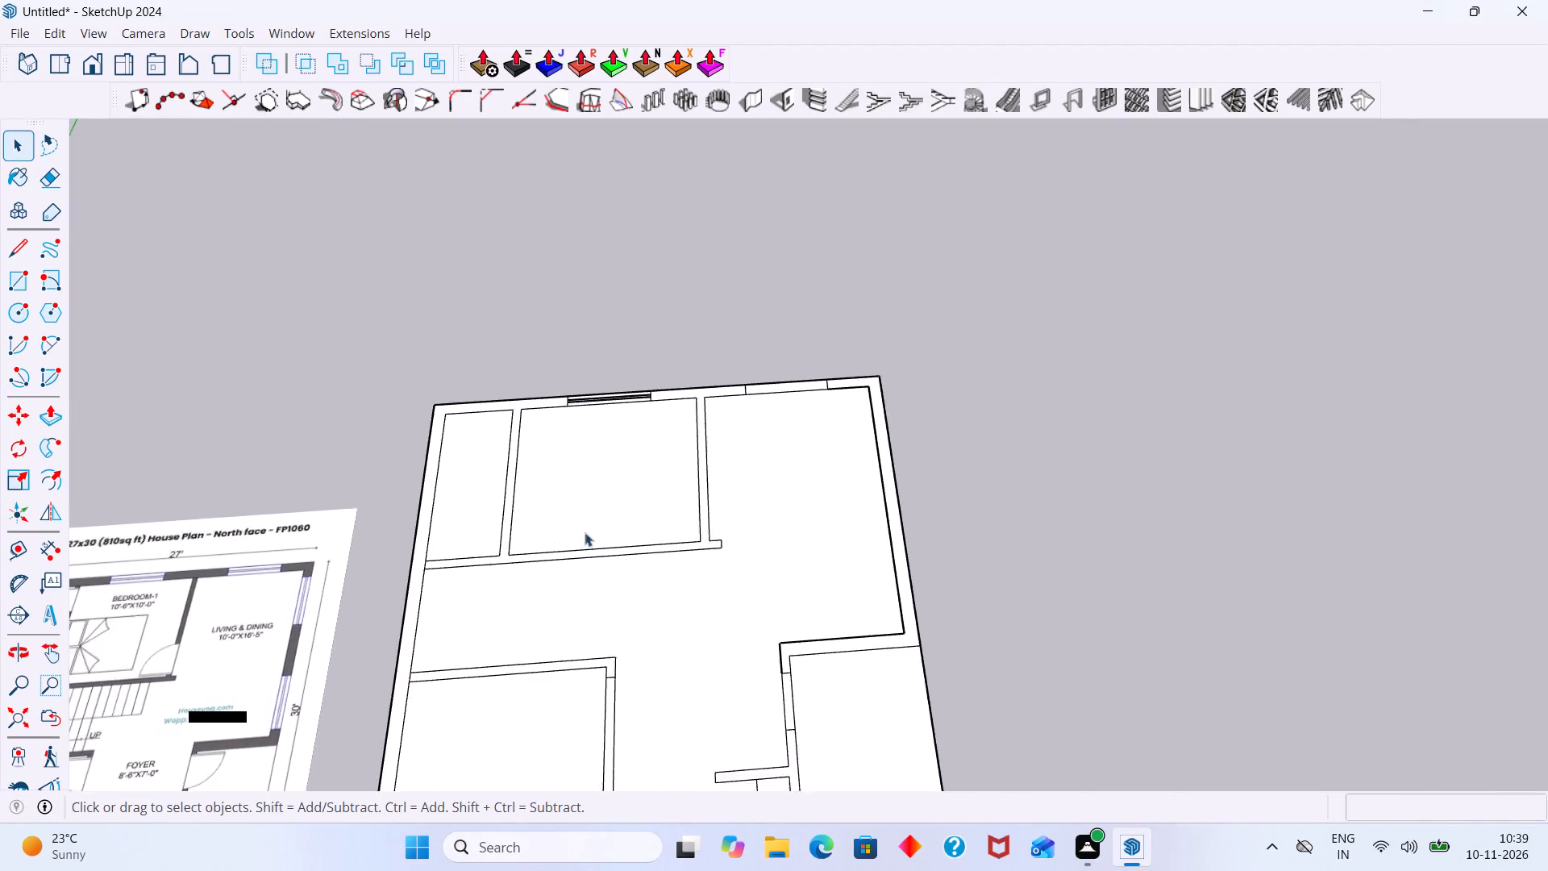
pyautogui.scroll(-2, 585, 532)
pyautogui.scroll(-4, 729, 441)
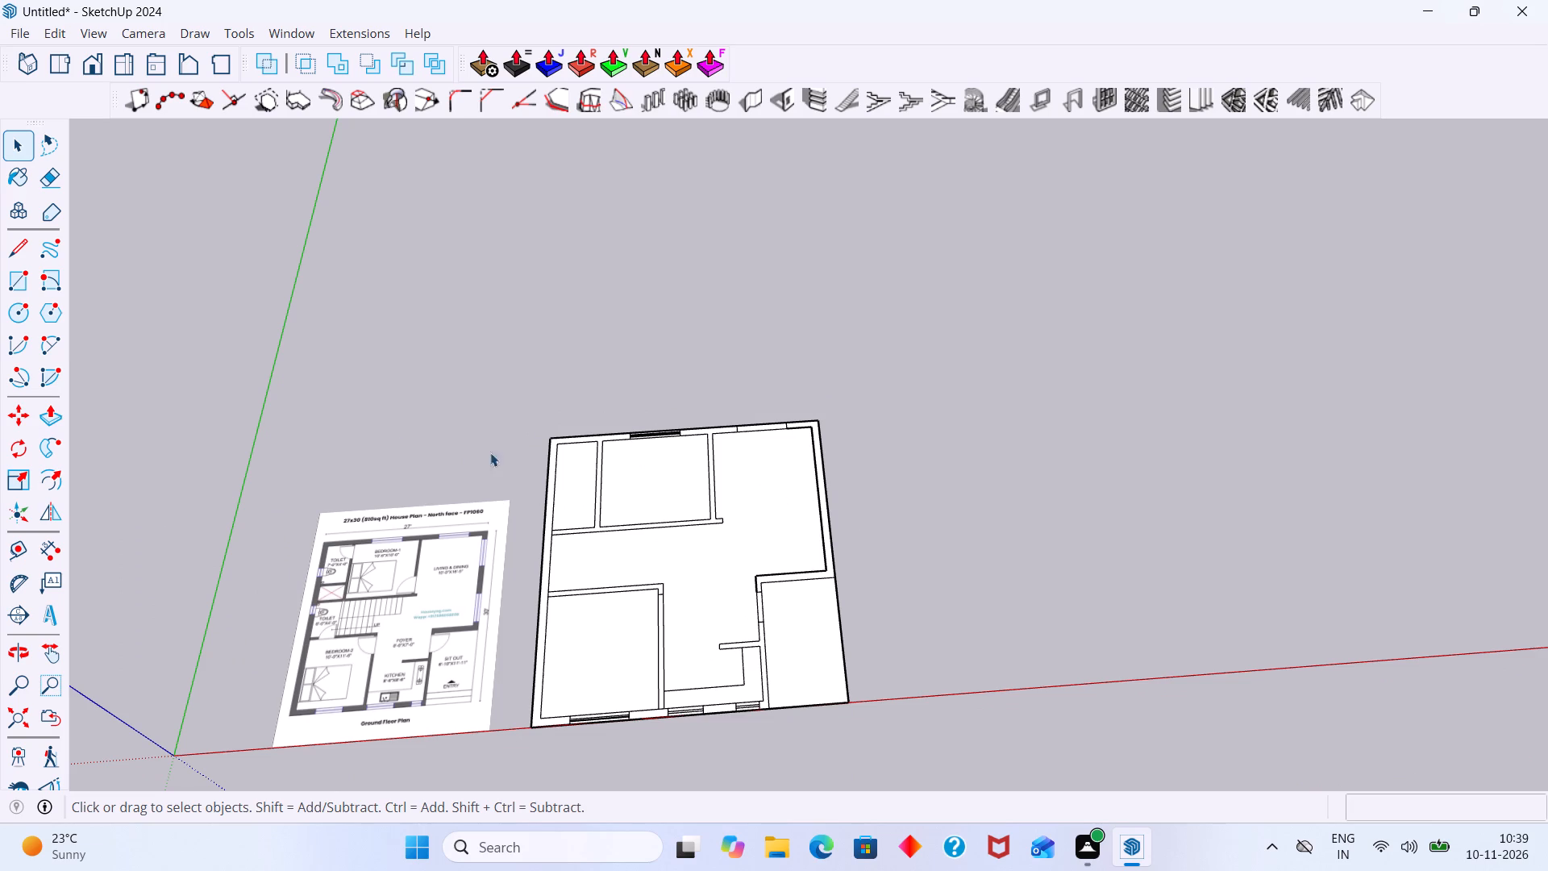
pyautogui.scroll(5, 729, 526)
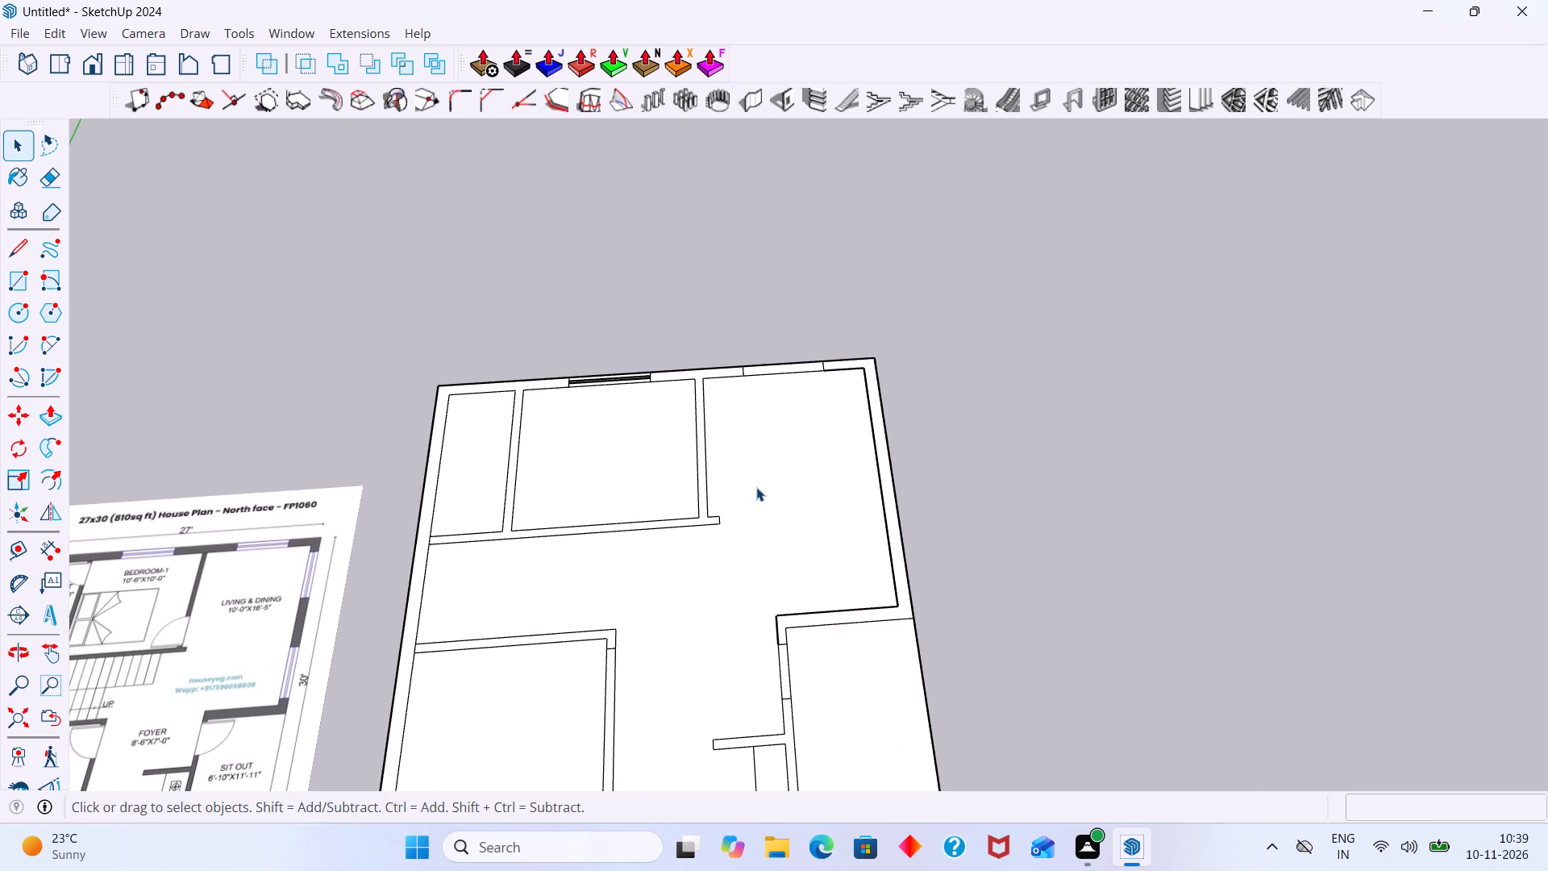
pyautogui.scroll(-4, 790, 430)
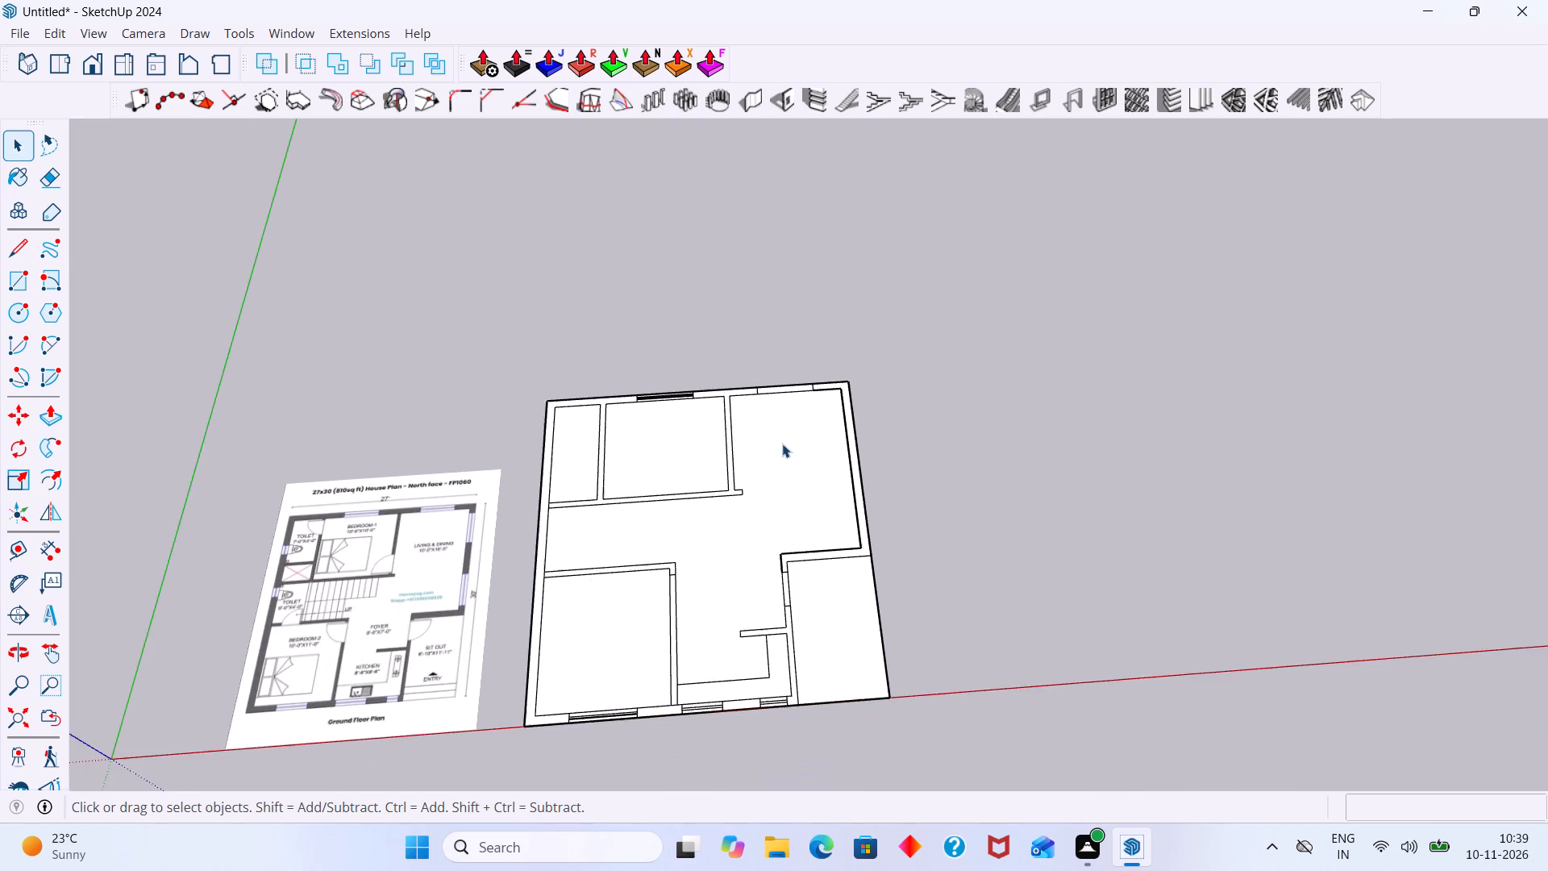
pyautogui.scroll(-3, 770, 458)
pyautogui.scroll(5, 730, 490)
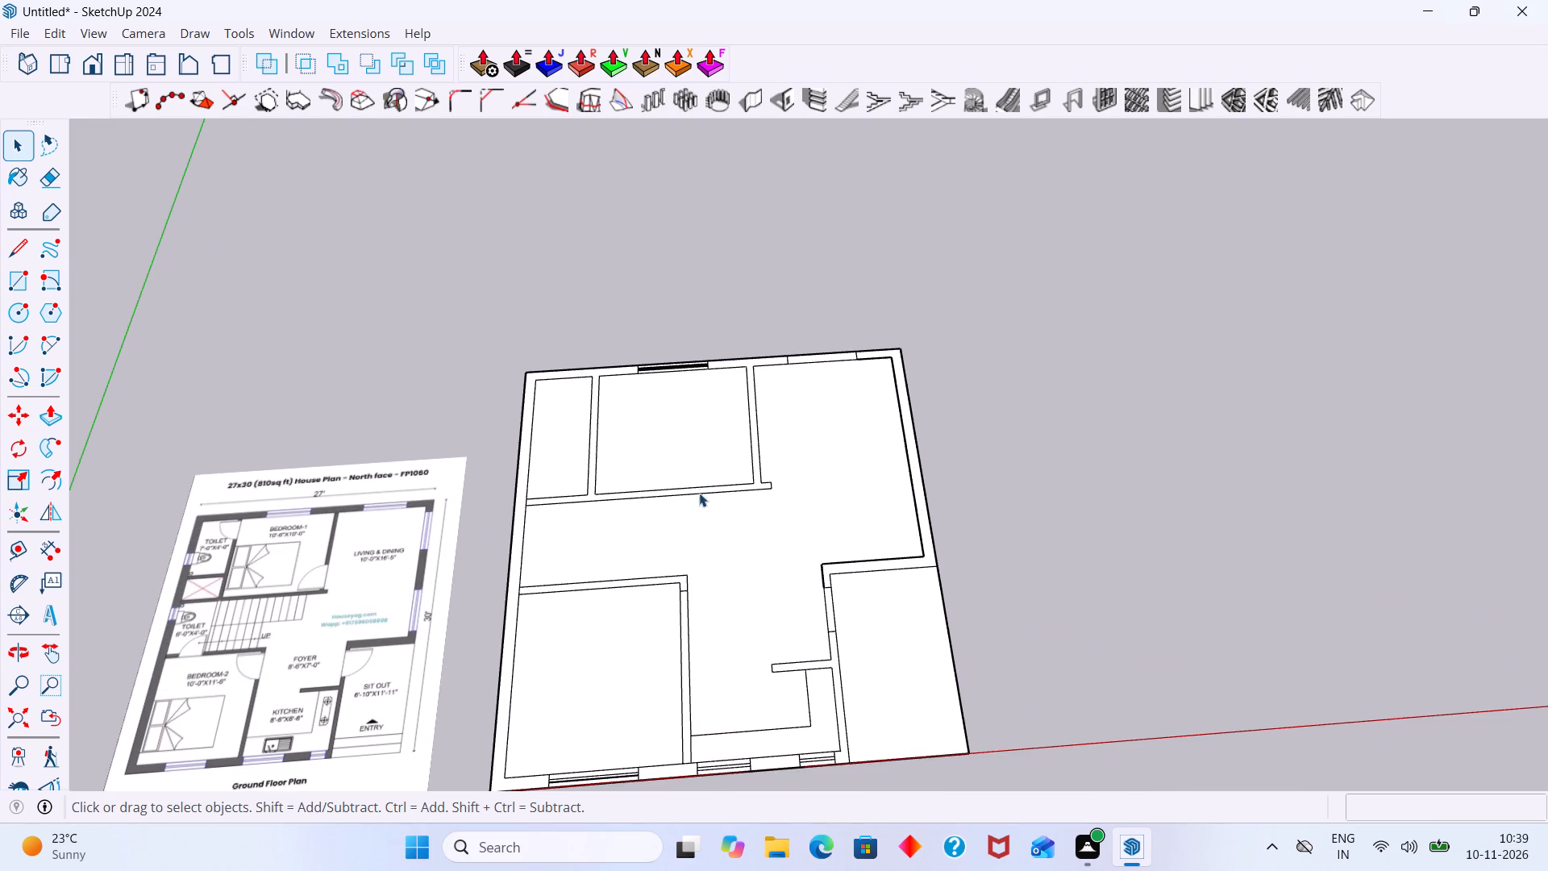
pyautogui.scroll(-1, 745, 512)
# Draw a 5' line between the midpoints of the two Living & Dining window jamb lines.
pyautogui.keyDown('shift'); pyautogui.moveTo(769, 490); pyautogui.dragTo(709, 473, button='middle'); pyautogui.keyUp('shift')
pyautogui.scroll(4, 687, 461)
pyautogui.scroll(1, 763, 277)
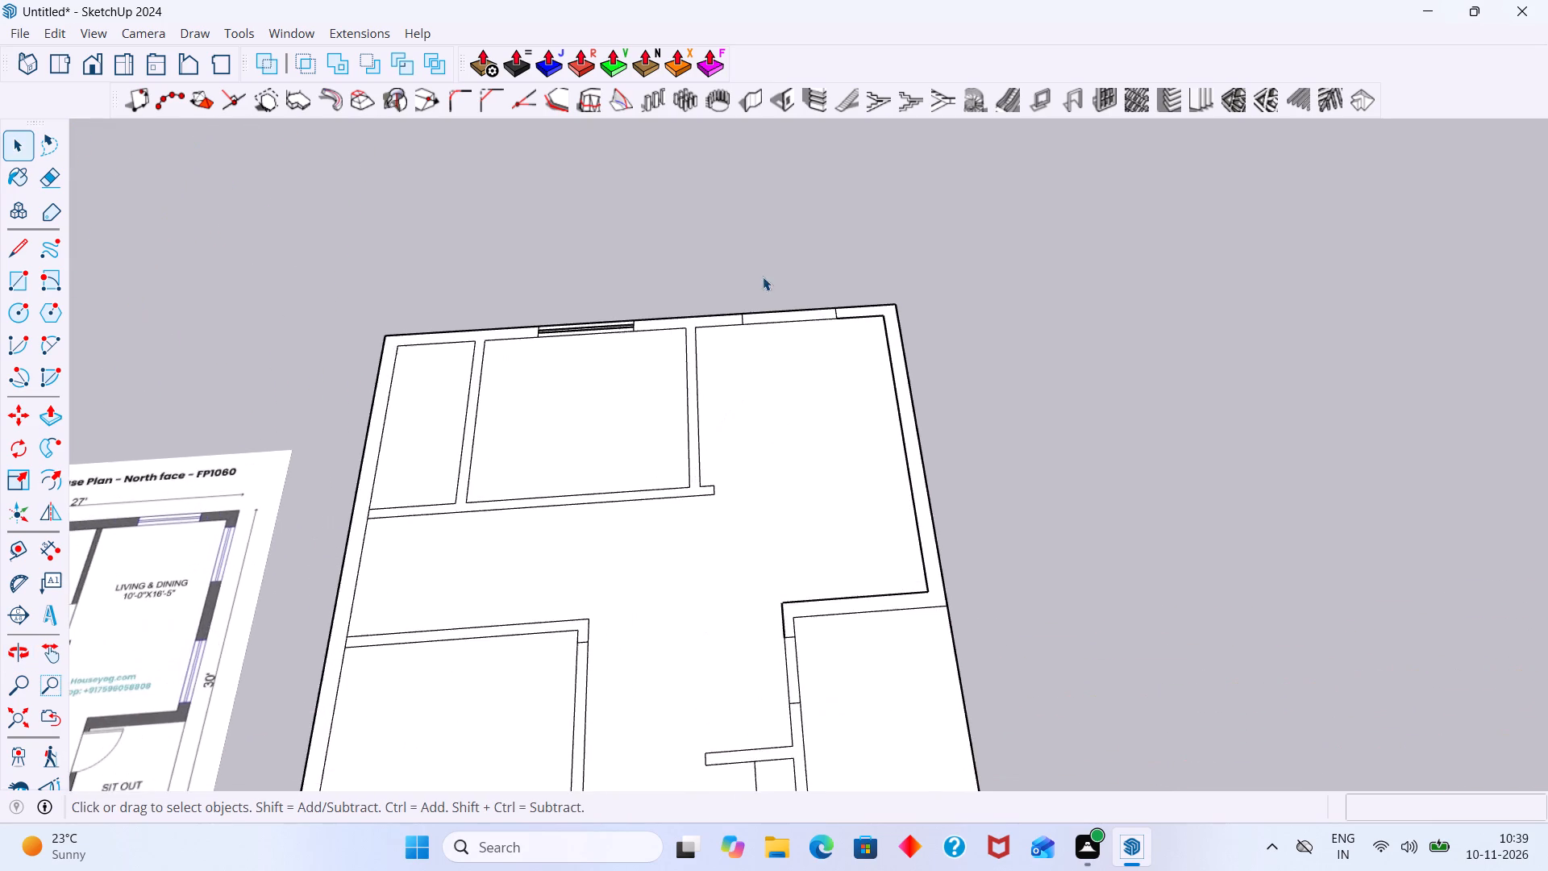
pyautogui.scroll(3, 763, 277)
pyautogui.press('l')
pyautogui.scroll(6, 745, 320)
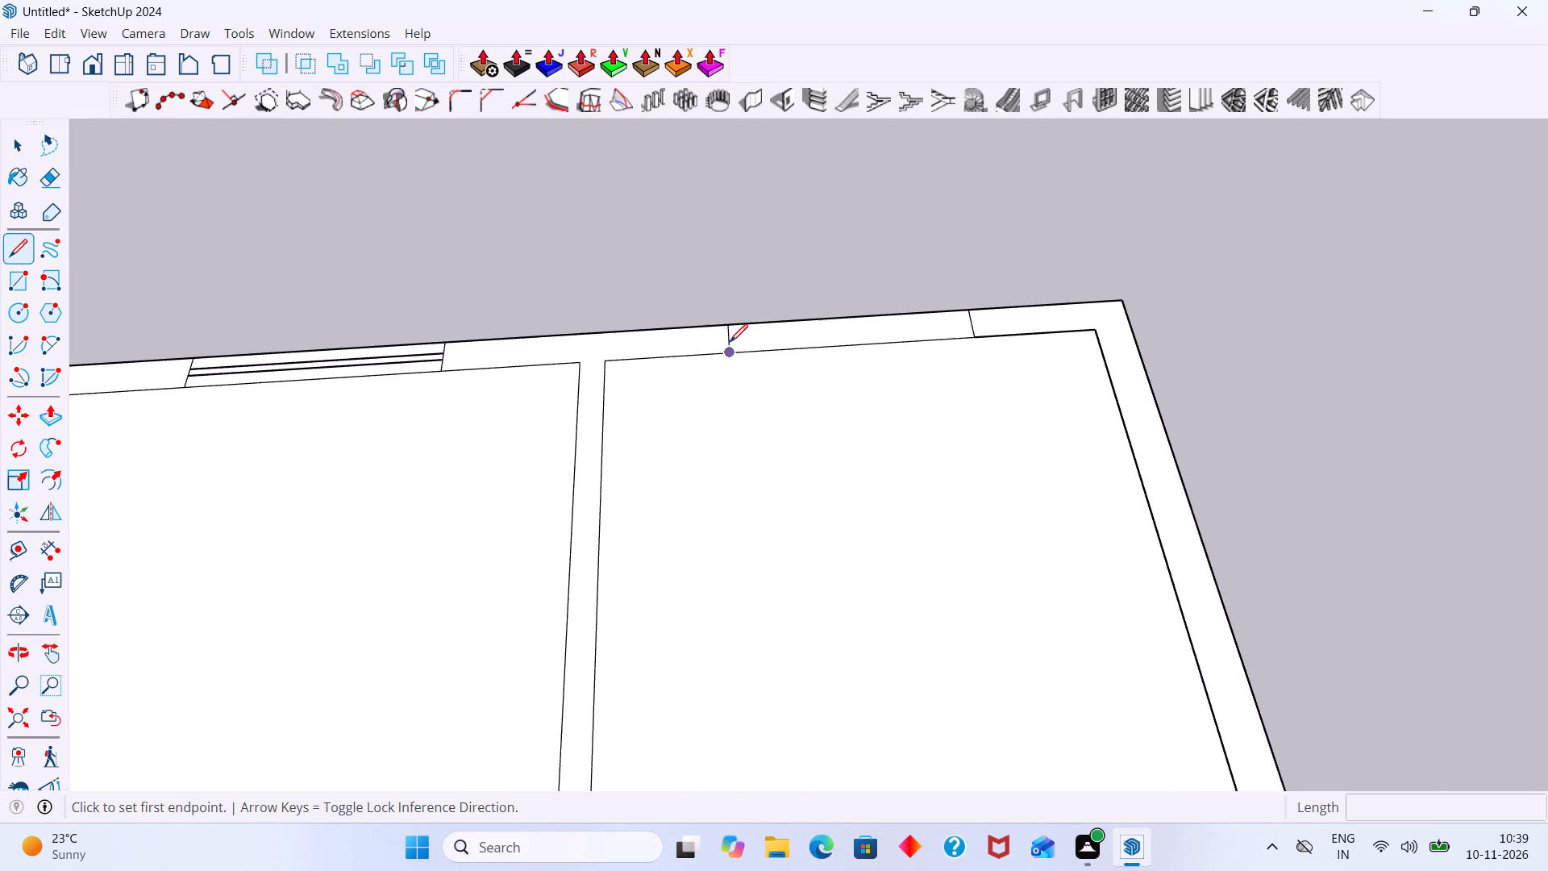
pyautogui.click(726, 340)
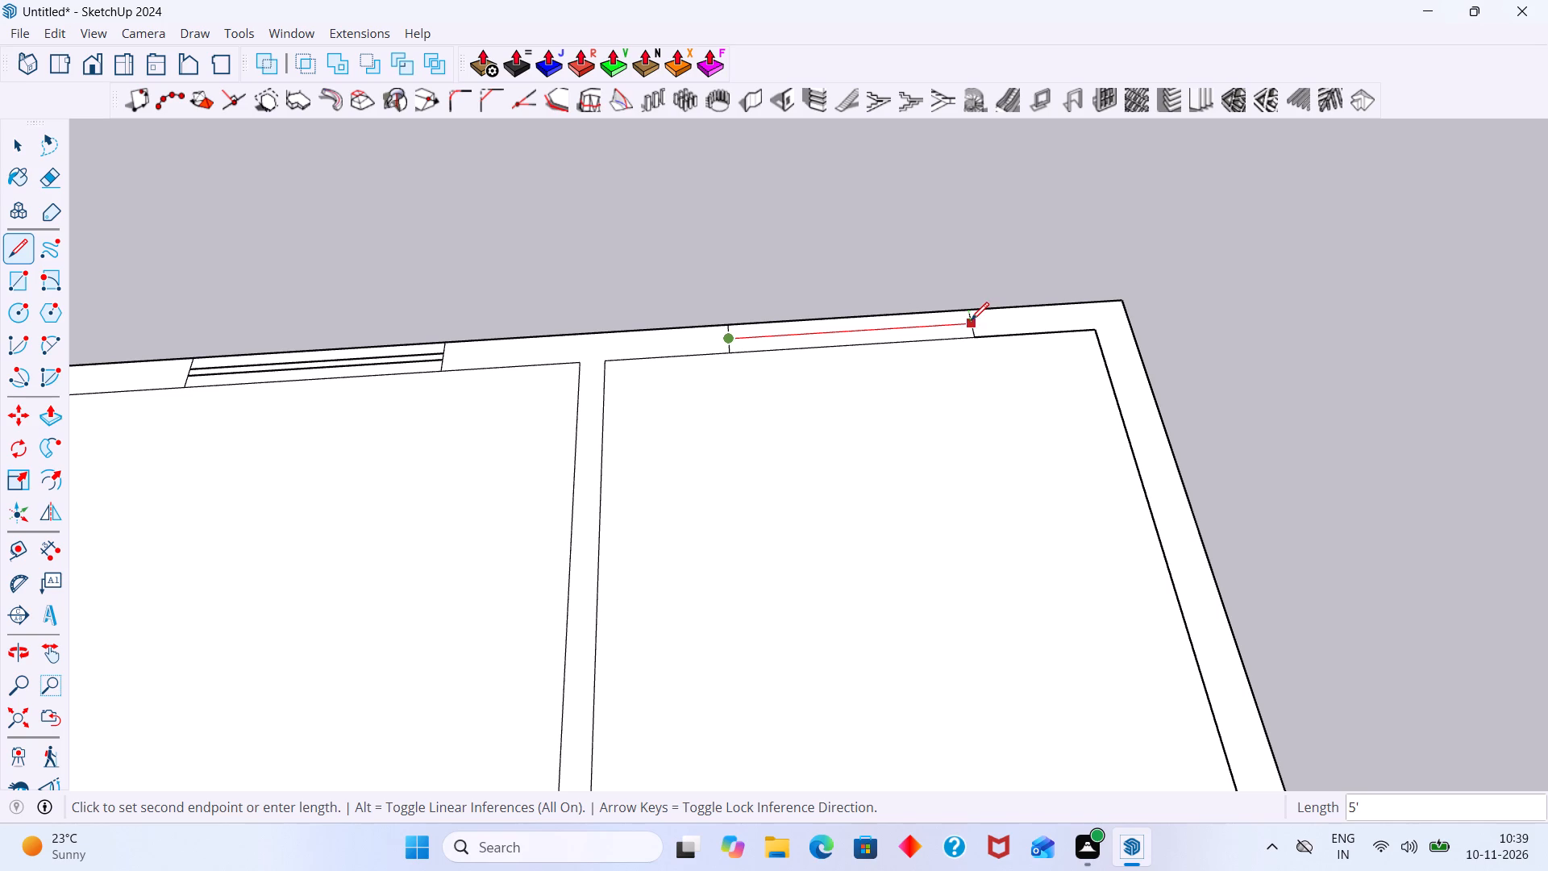
pyautogui.click(969, 326)
pyautogui.press('space')
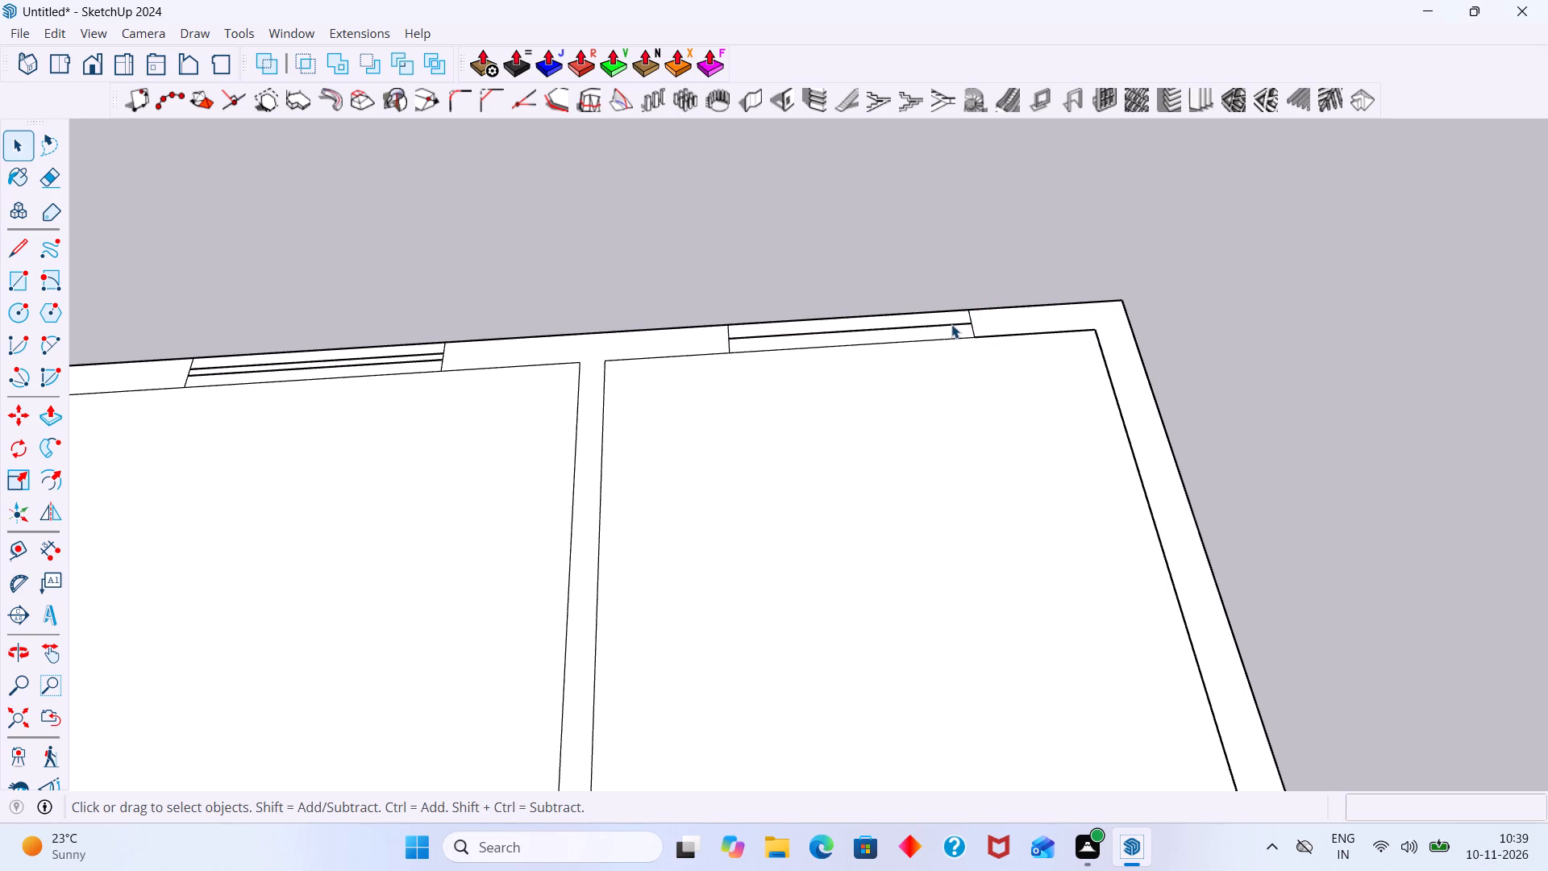
# Copy the Living & Dining window's centre line 1" toward the outer face of the wall.
pyautogui.click(951, 324)
pyautogui.press('m')
pyautogui.scroll(6, 943, 322)
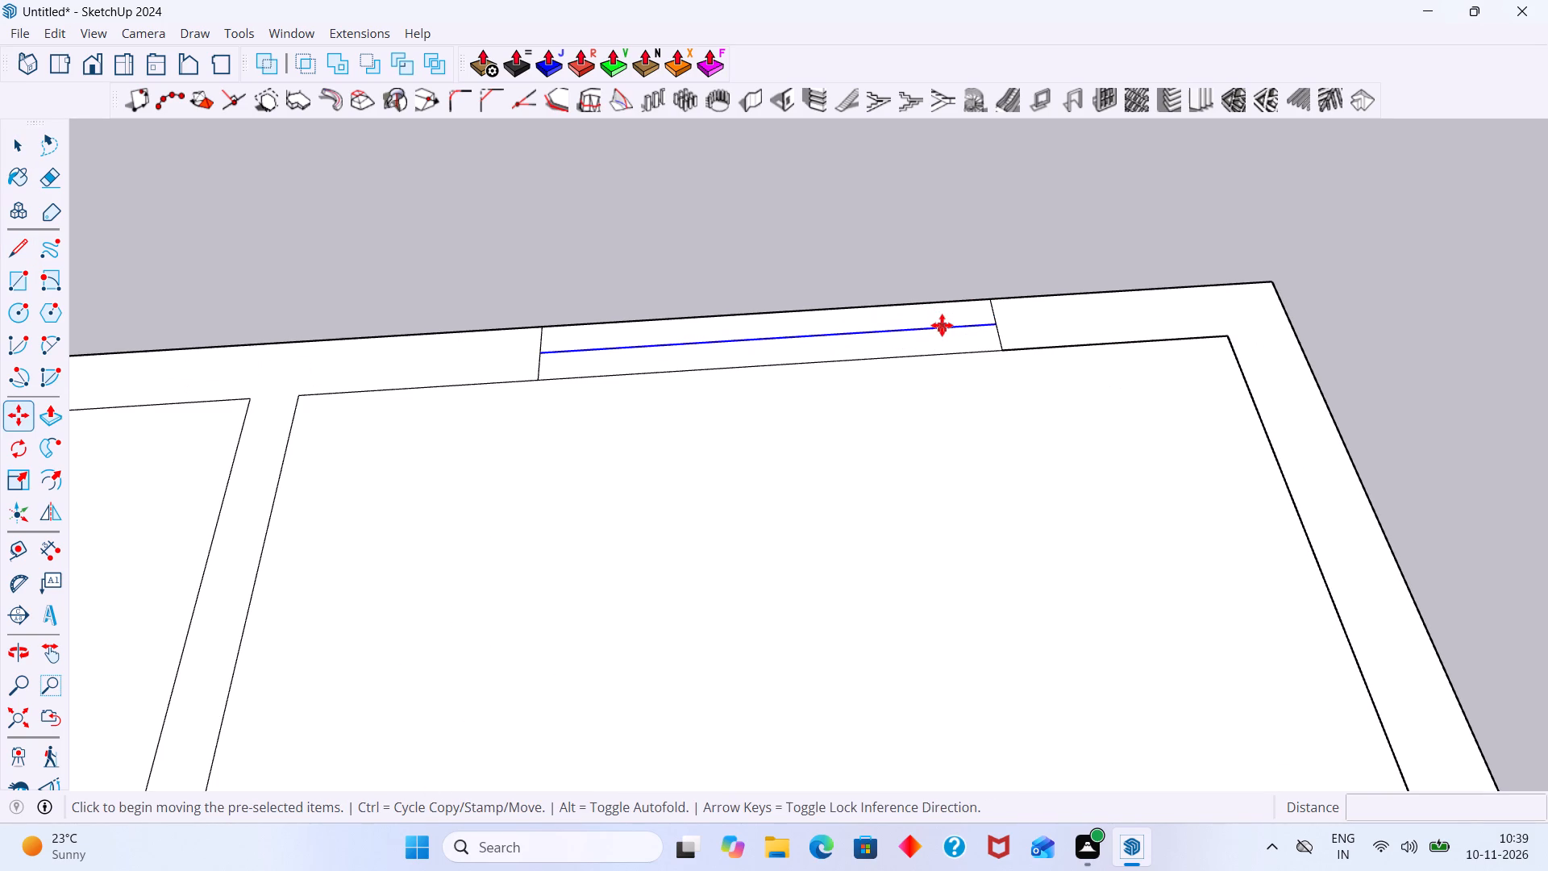
pyautogui.click(942, 325)
pyautogui.click(939, 326)
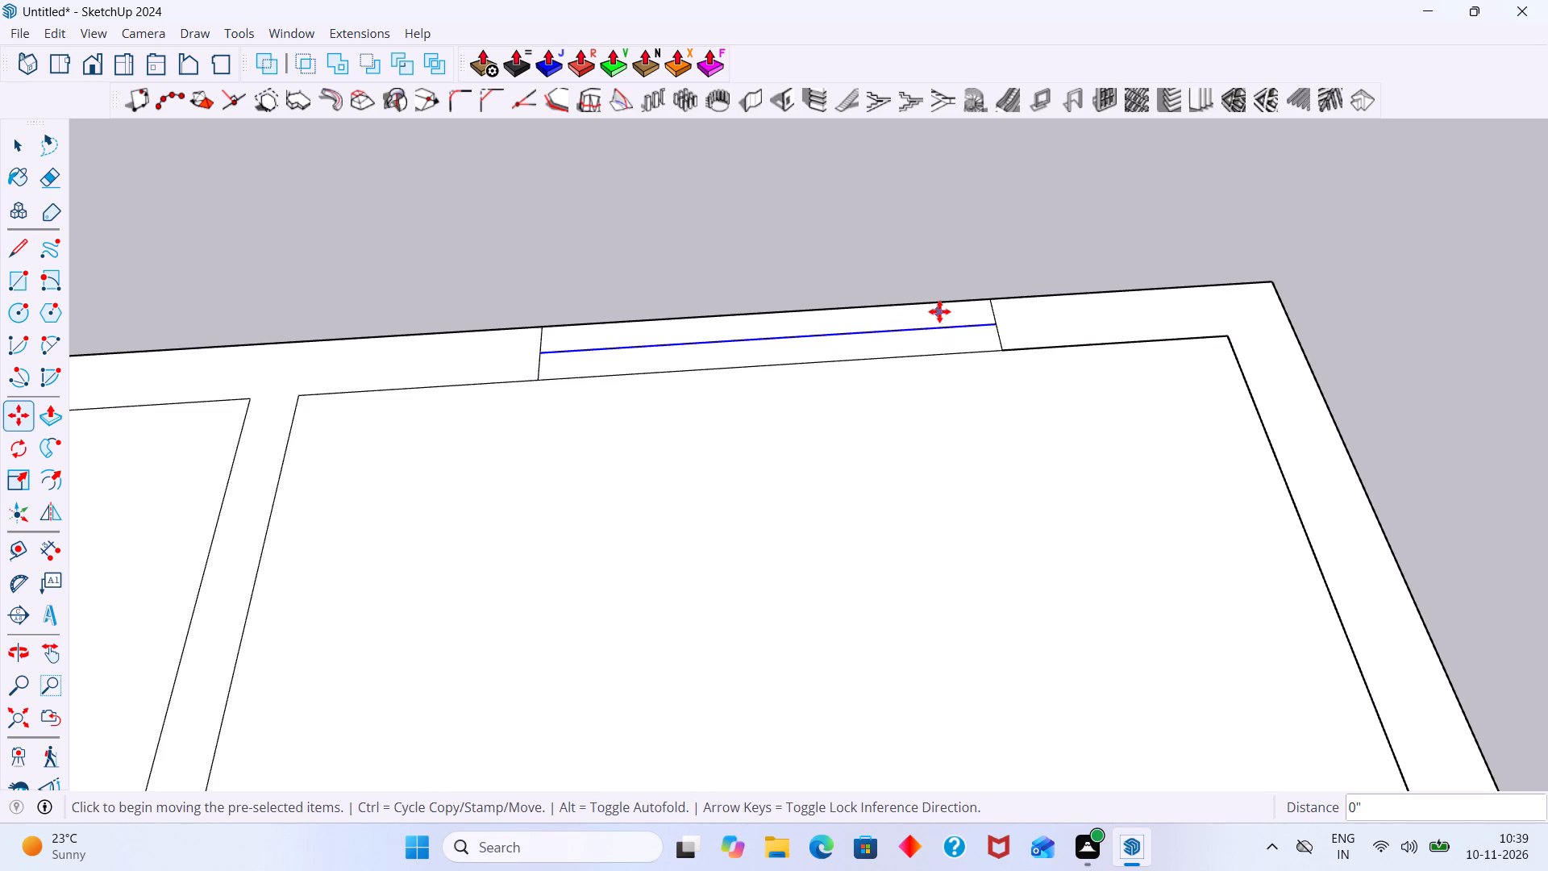
pyautogui.click(934, 326)
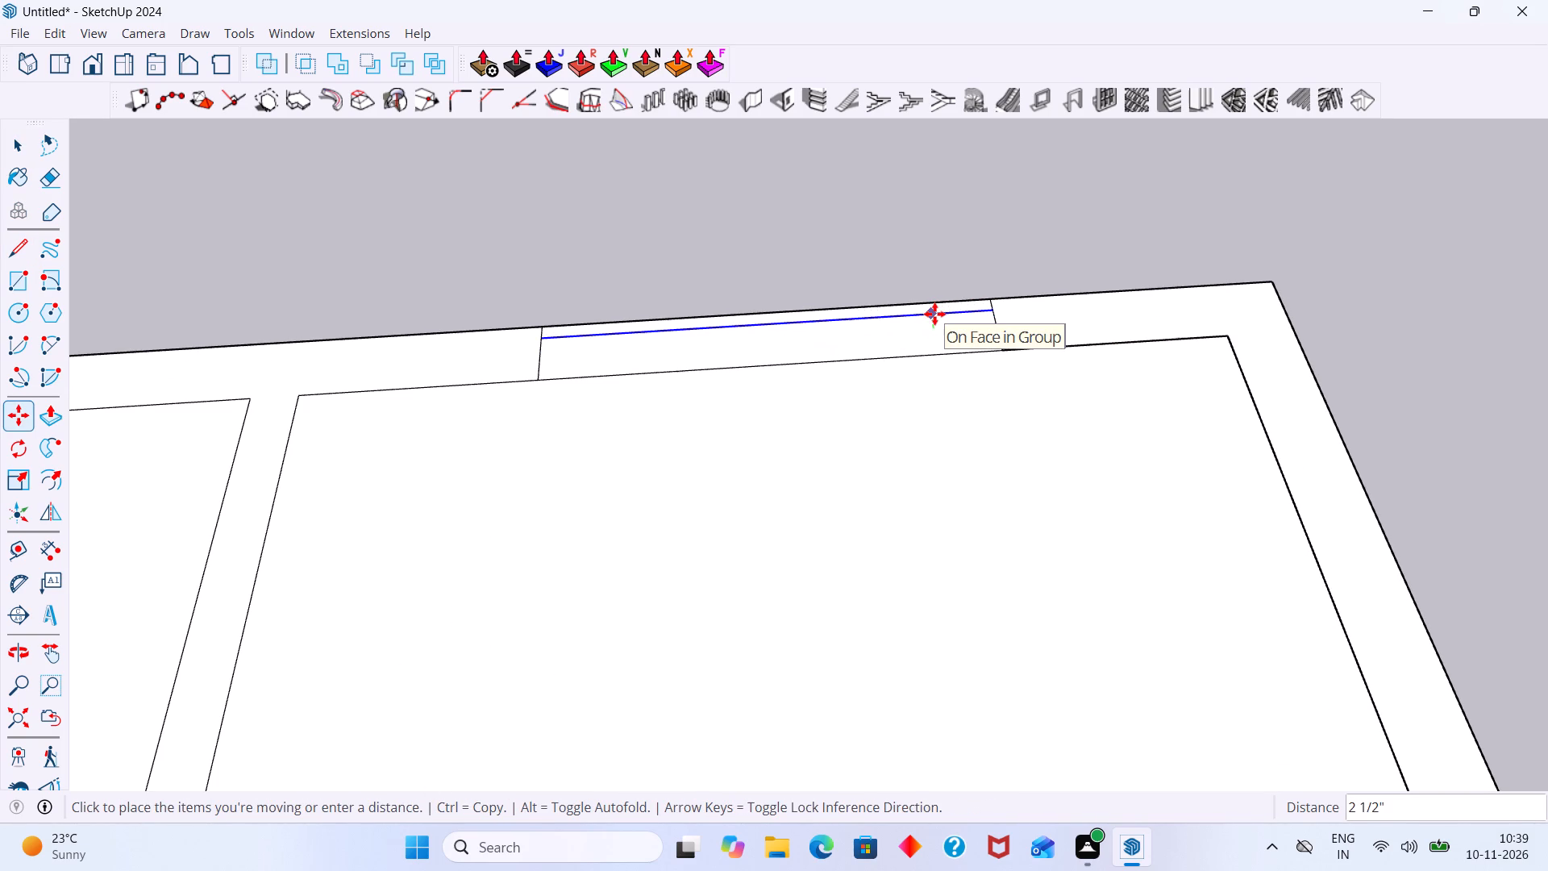
pyautogui.press('1')
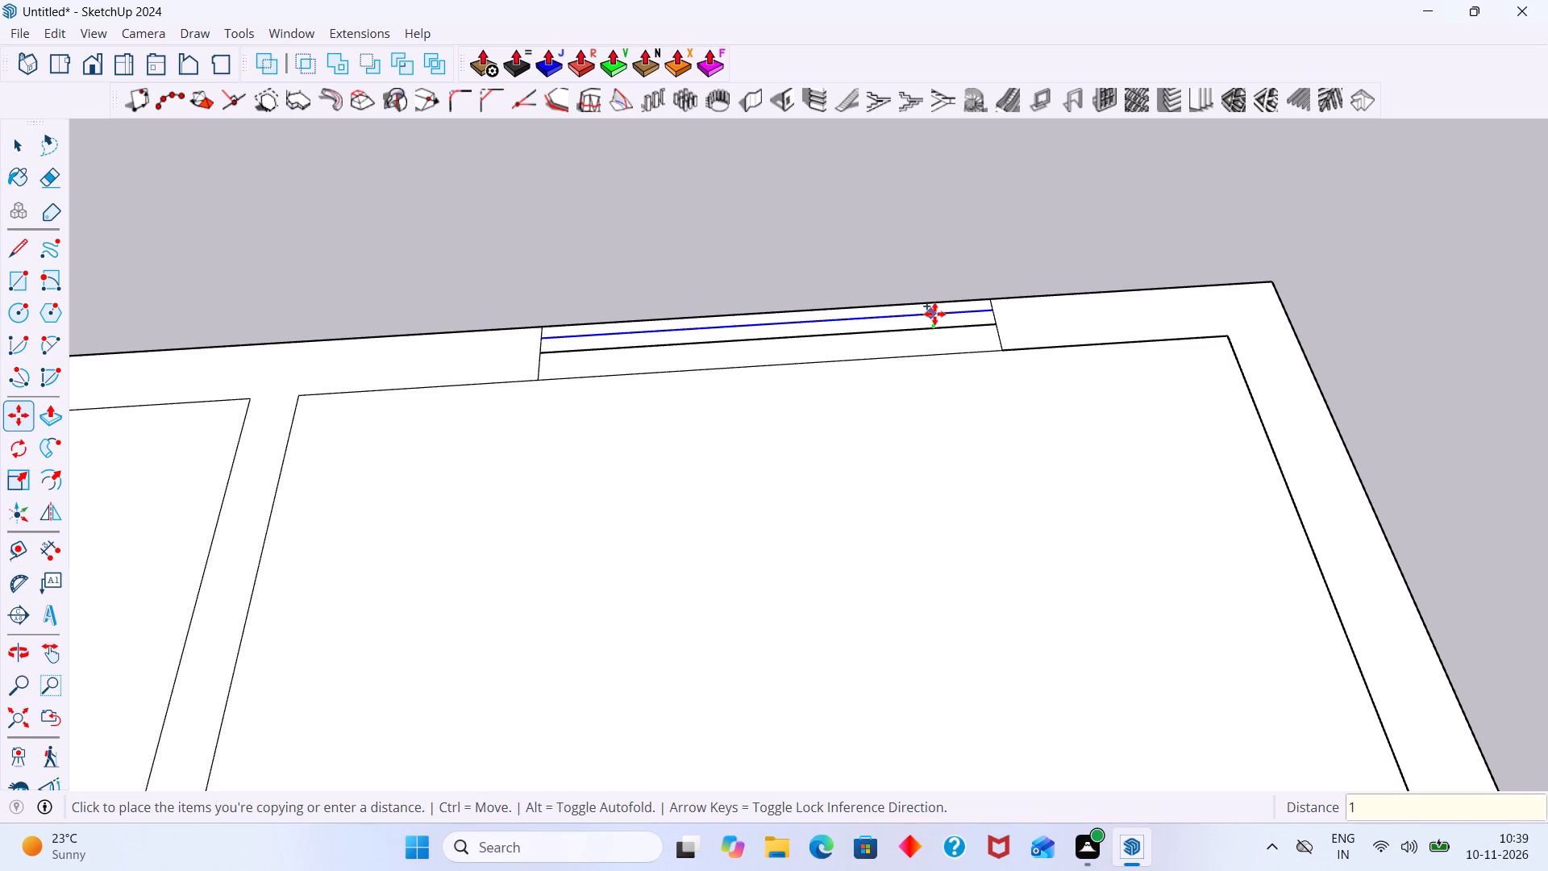
pyautogui.hotkey('shift', '"')
pyautogui.press('Return')
pyautogui.scroll(6, 931, 327)
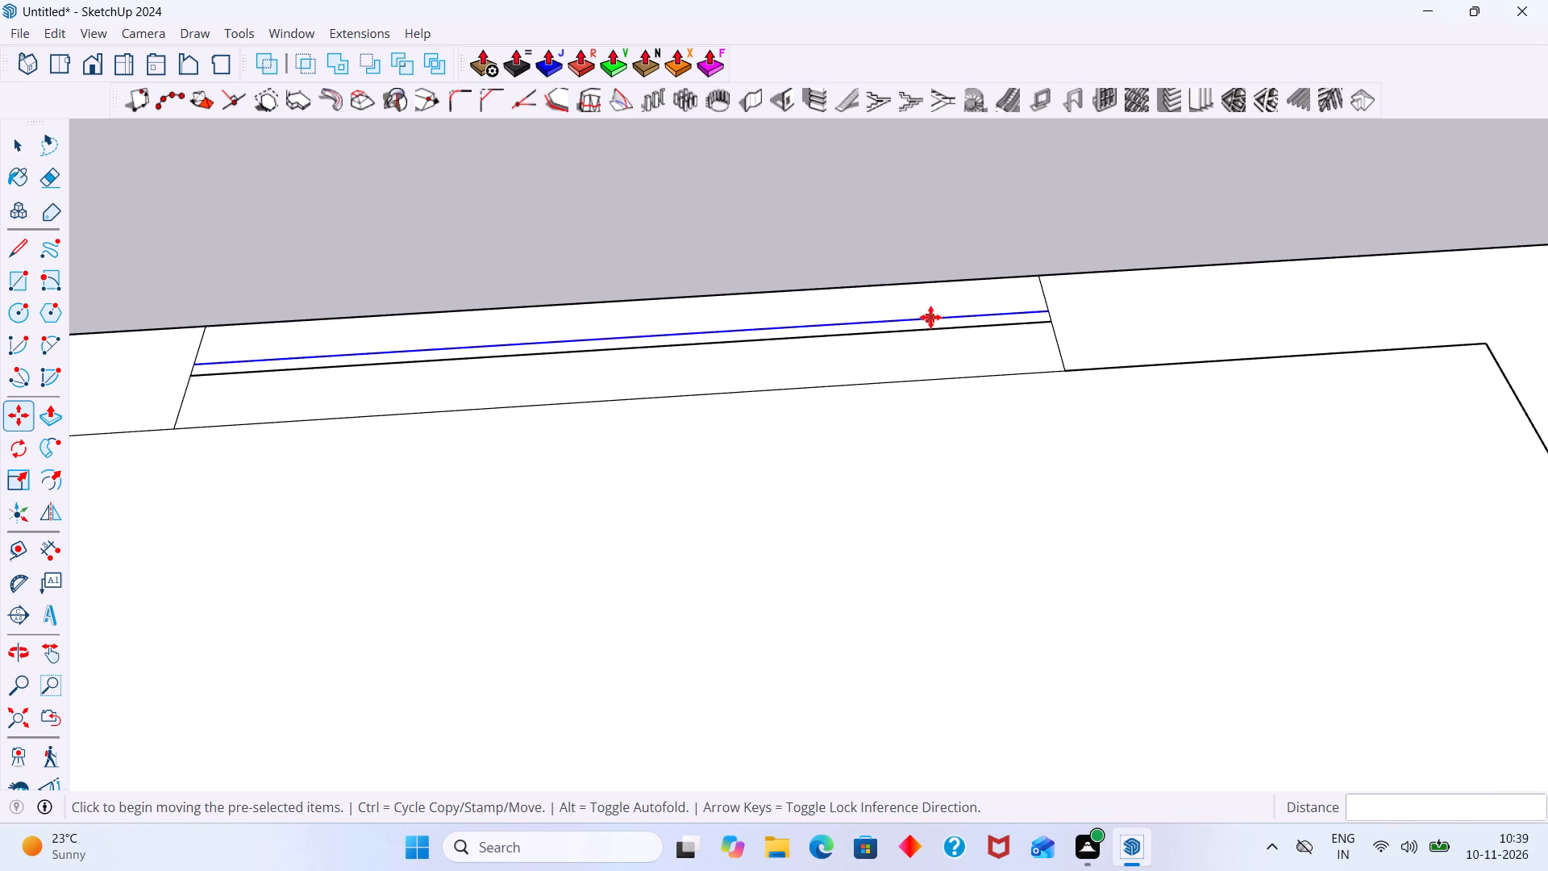
# Move the copied window line 2" inward, past the centre line toward the room.
pyautogui.click(930, 317)
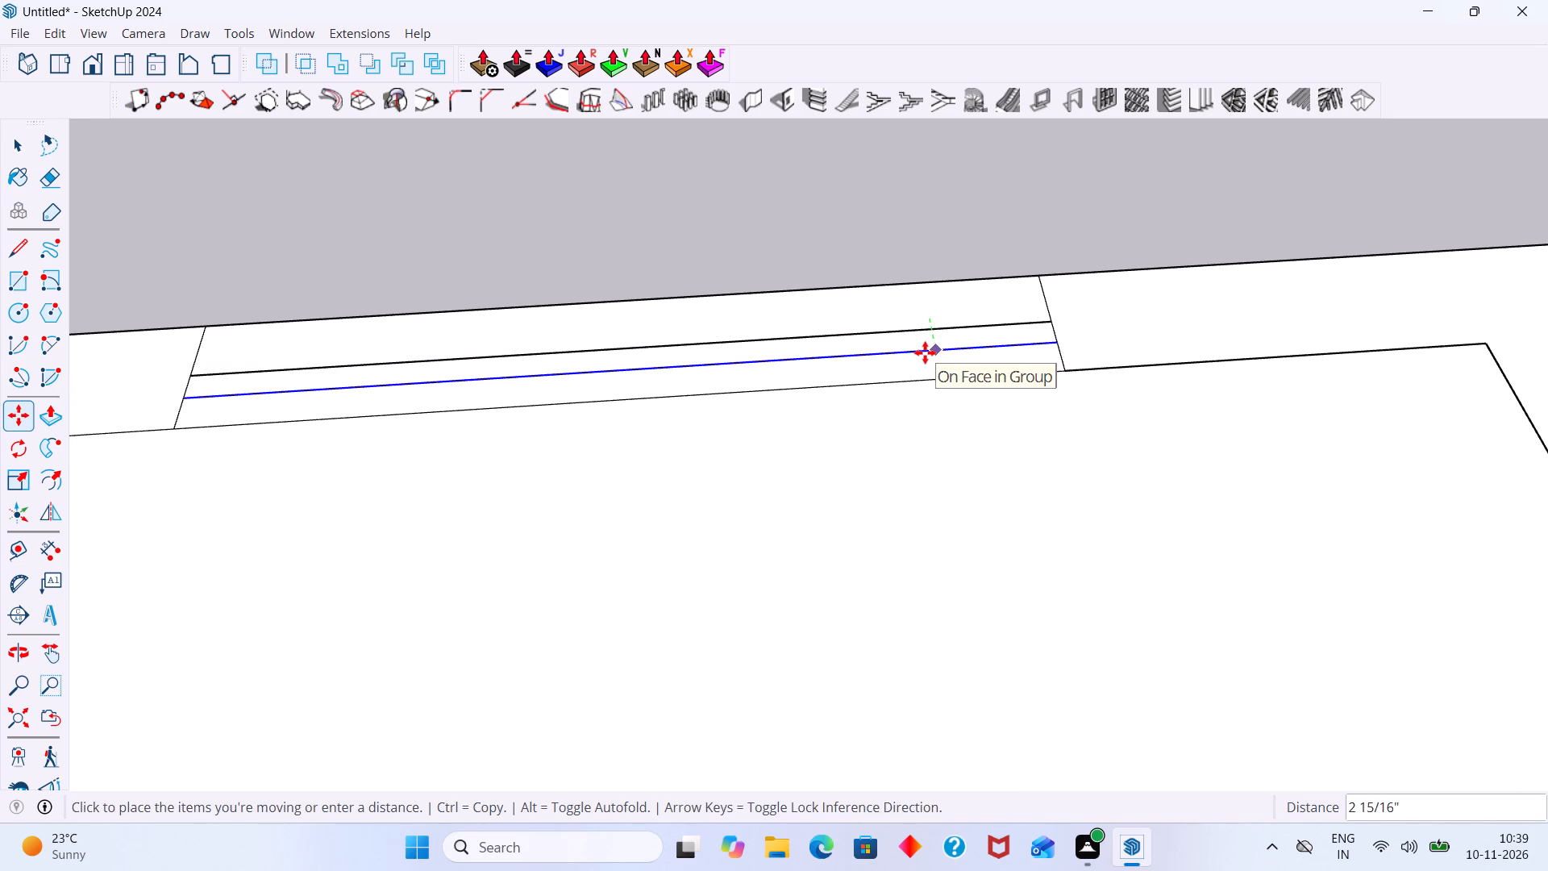
pyautogui.press('2')
pyautogui.hotkey('shift', '"')
pyautogui.press('Return')
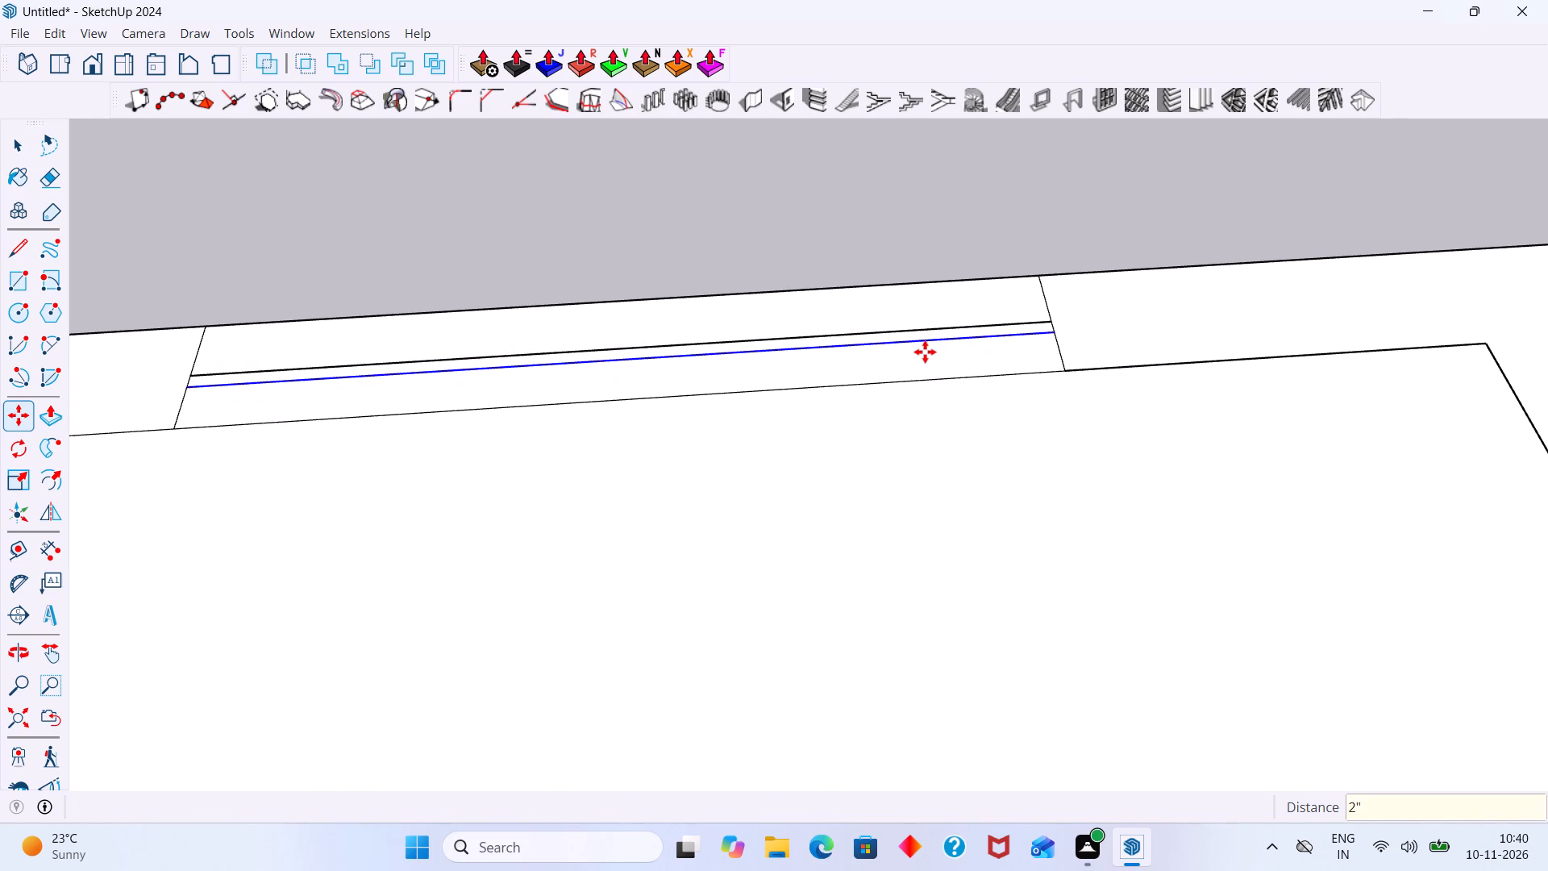
pyautogui.press('space')
# Copy the window's inner line 2" toward the outer face of the wall, beyond the centre line.
pyautogui.scroll(1, 925, 346)
pyautogui.click(925, 339)
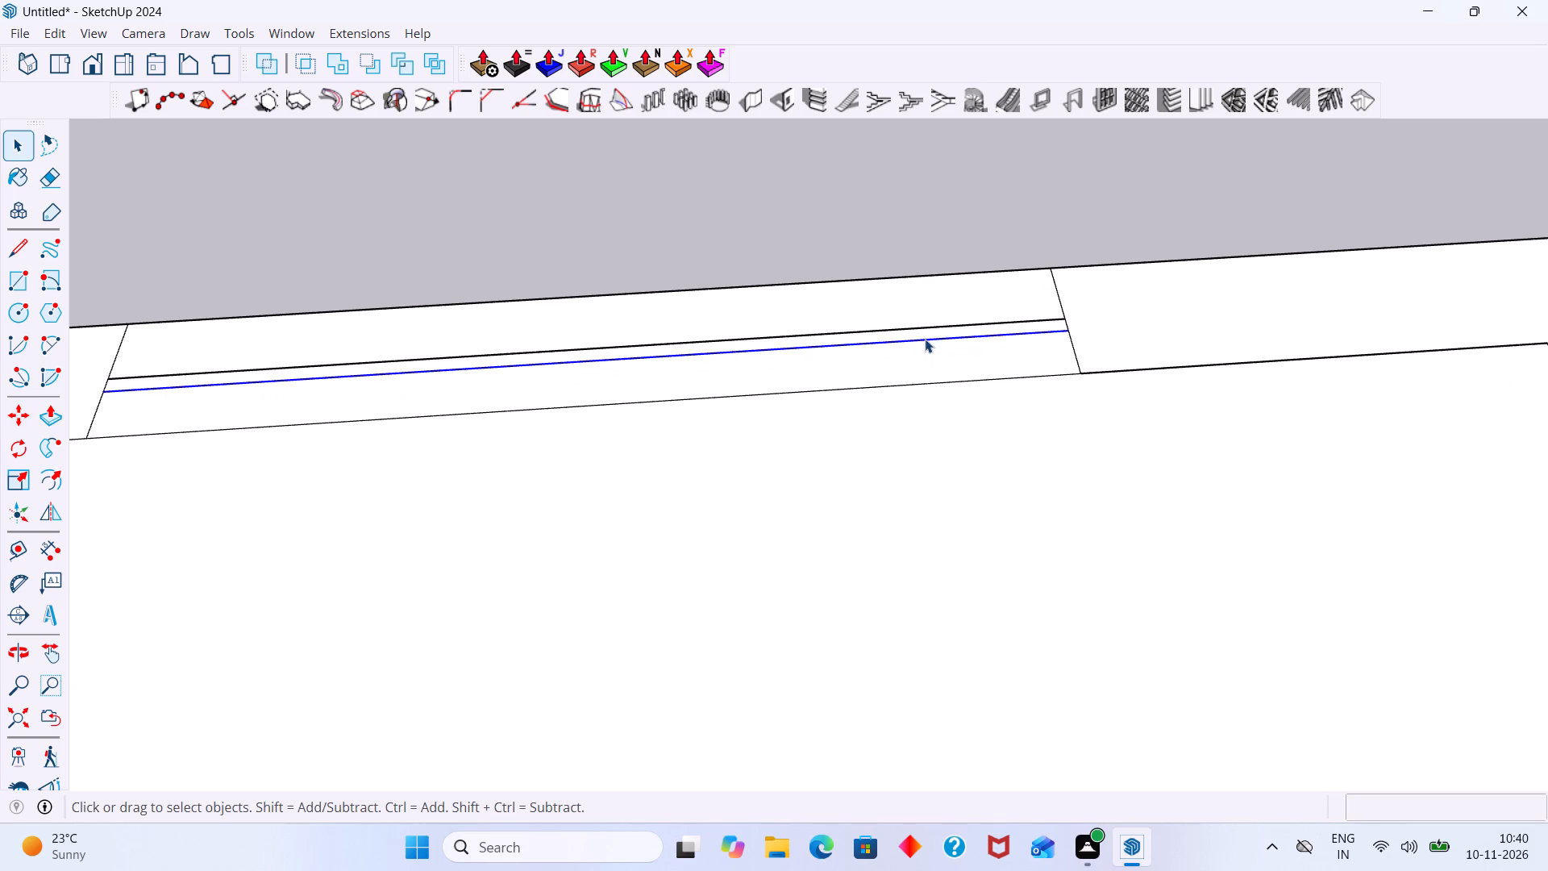
pyautogui.press('m')
pyautogui.click(925, 339)
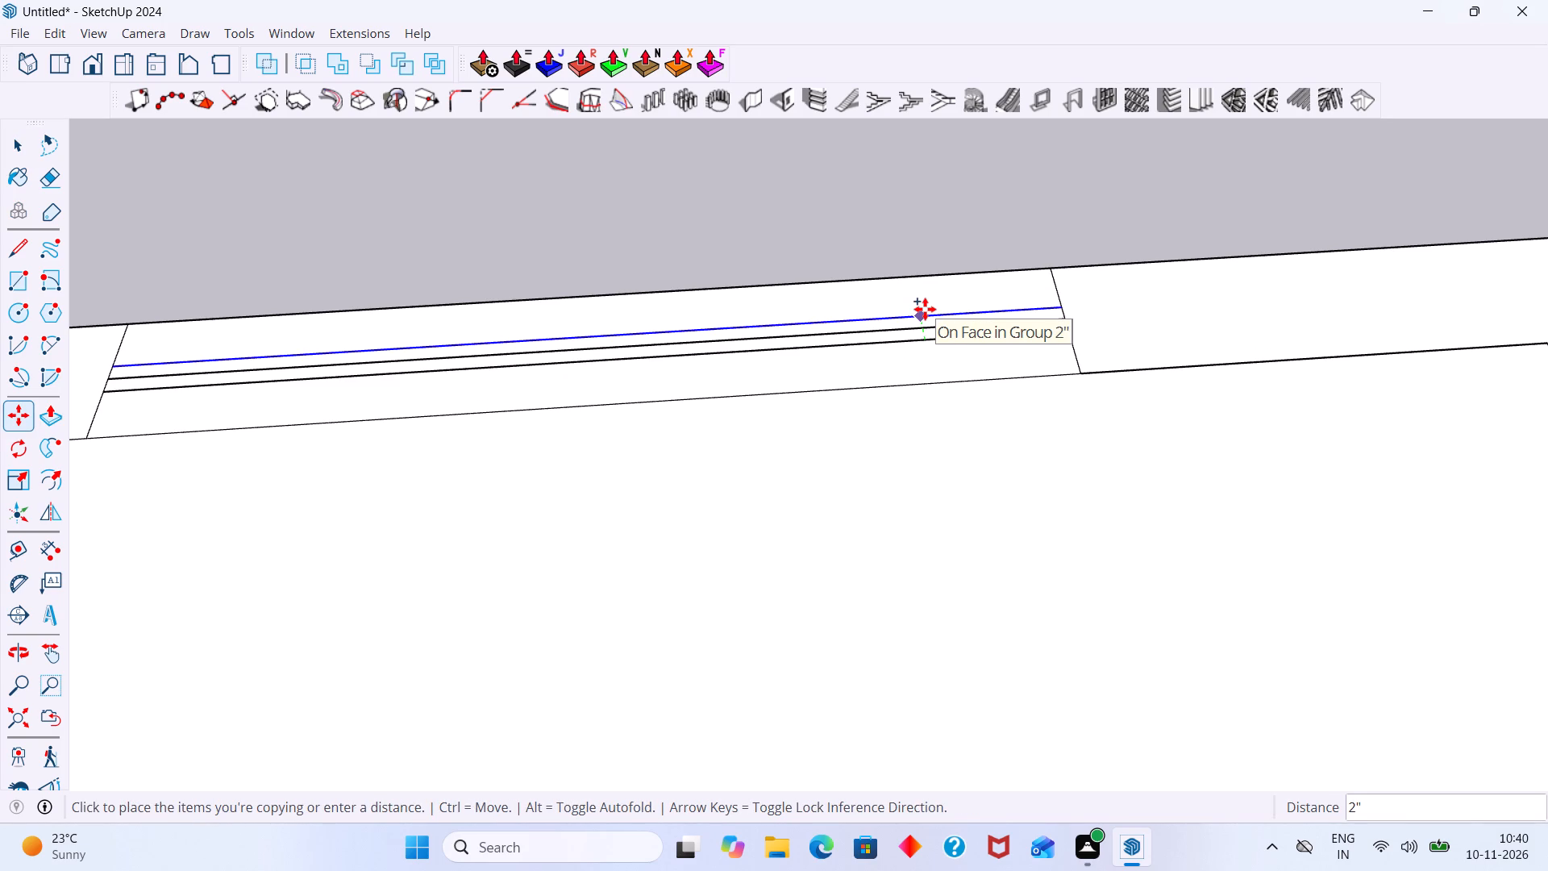
pyautogui.press('space')
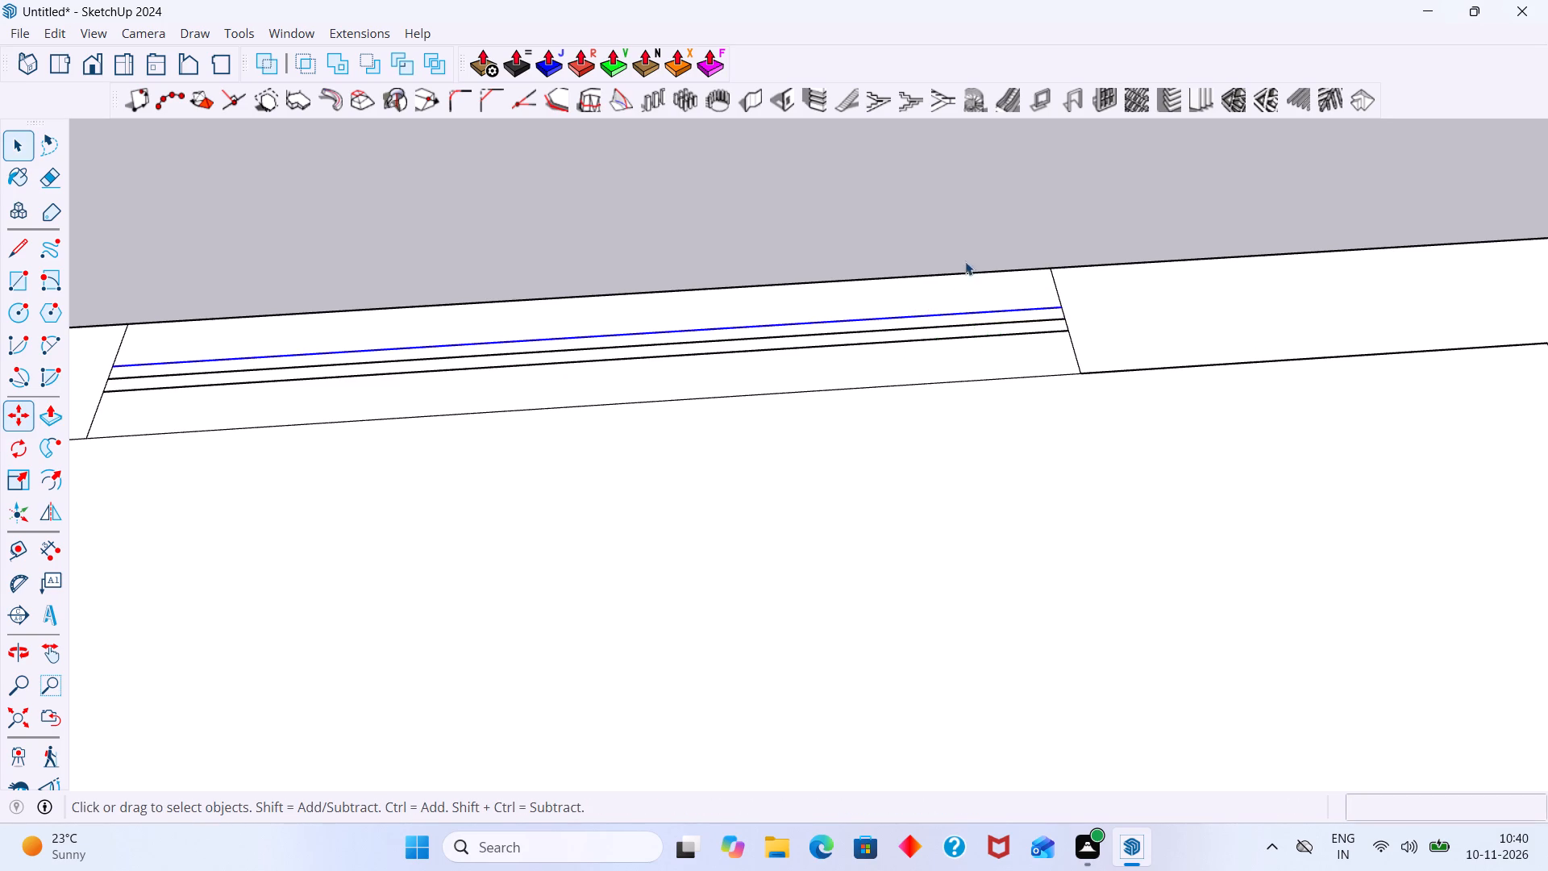
pyautogui.click(973, 240)
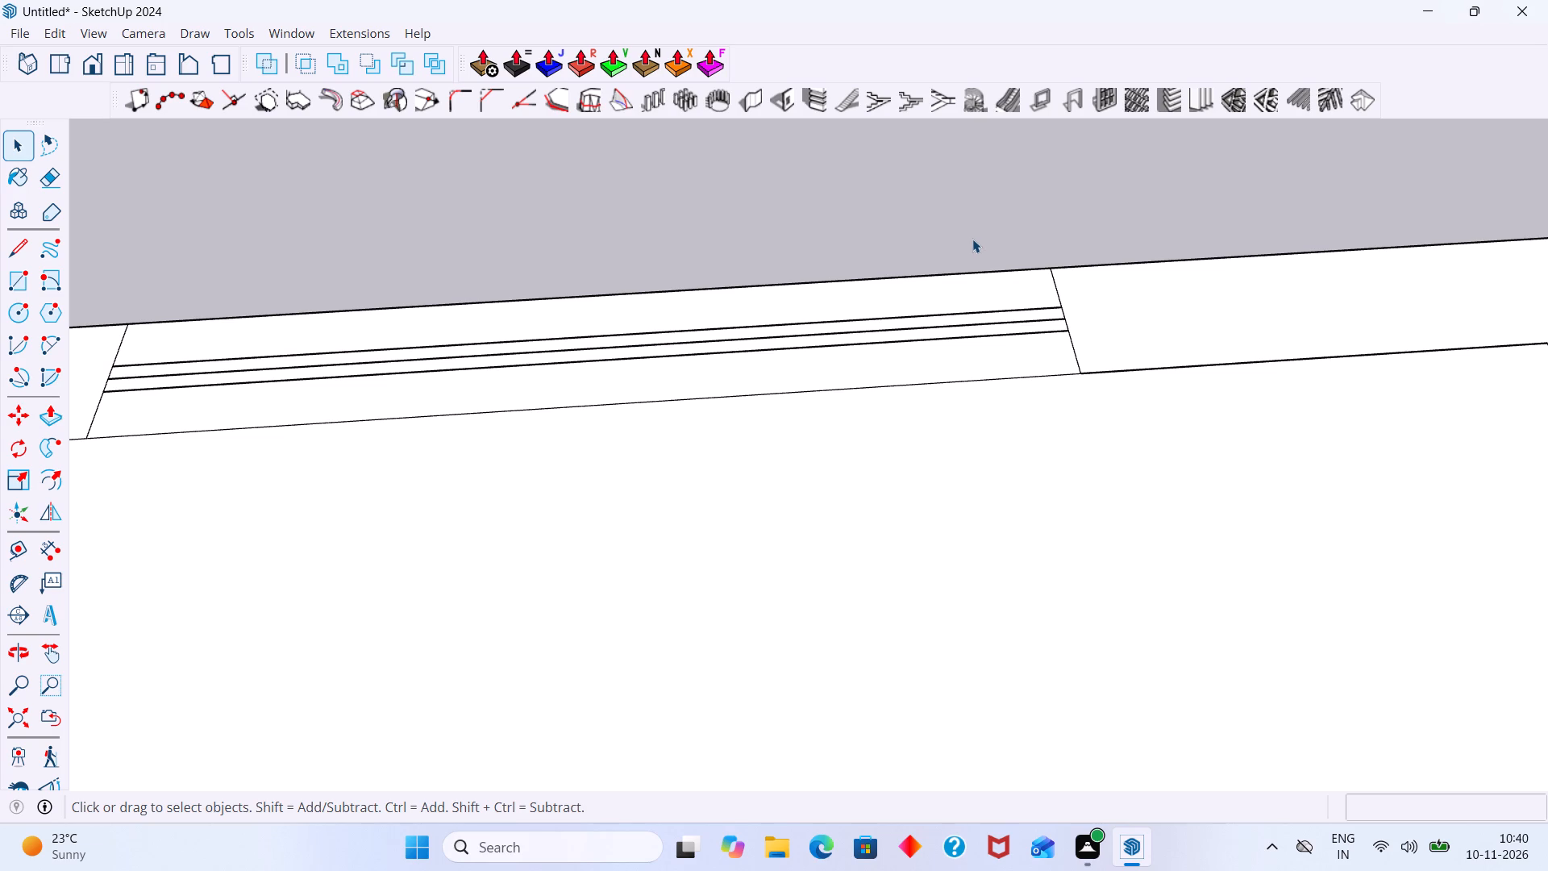
# Delete the centre line of the Living & Dining window, keeping the two outer pane lines.
pyautogui.scroll(-10, 962, 246)
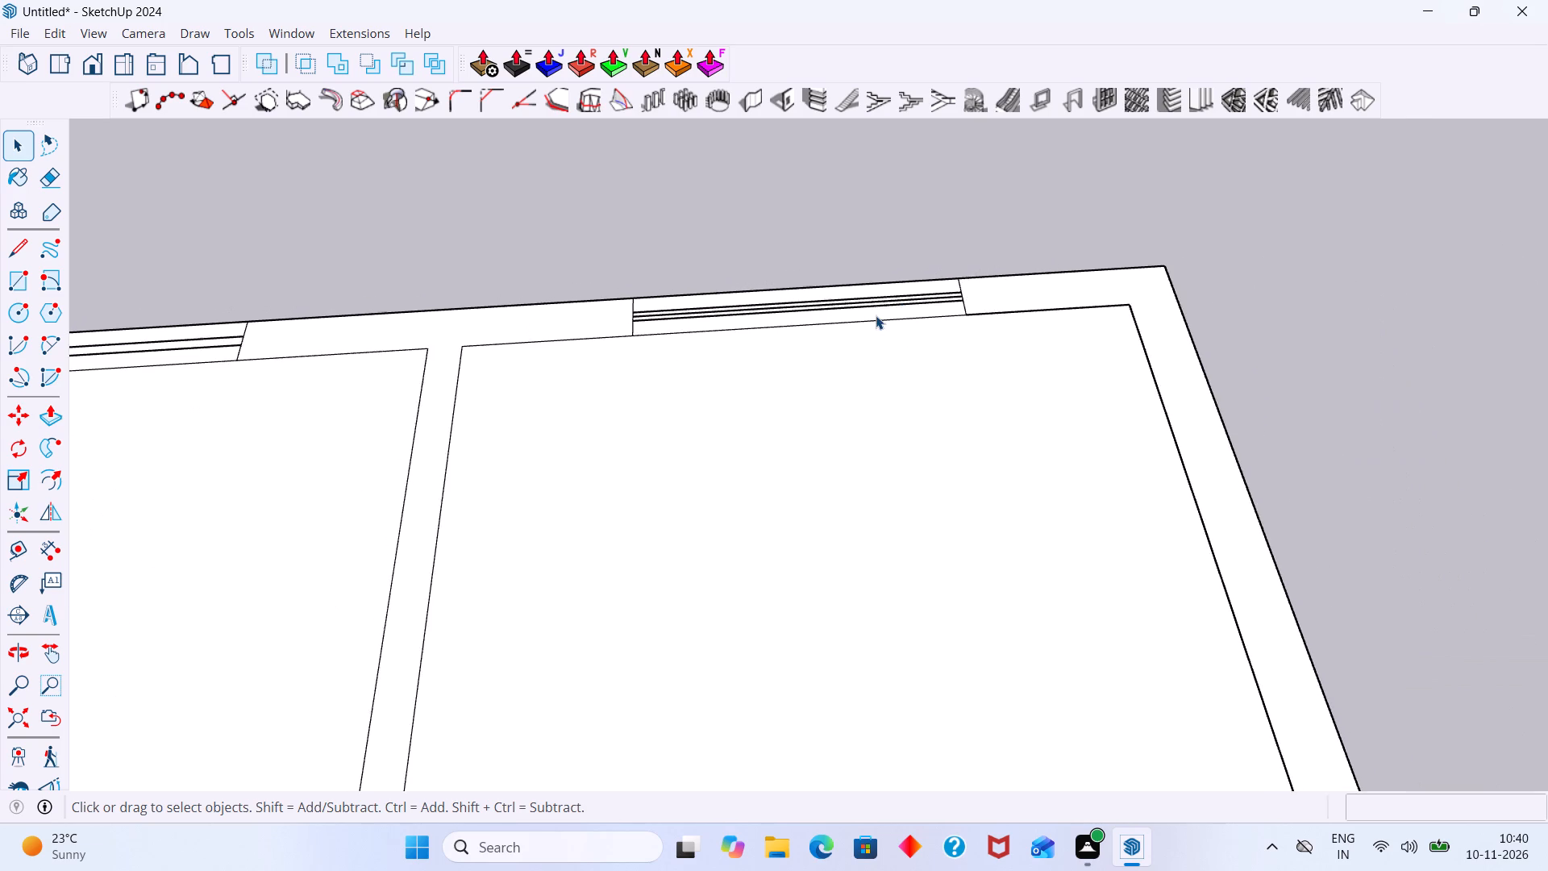
pyautogui.scroll(-6, 876, 315)
pyautogui.keyDown('shift'); pyautogui.moveTo(727, 337); pyautogui.dragTo(859, 360, button='middle'); pyautogui.keyUp('shift')
pyautogui.scroll(3, 854, 345)
pyautogui.moveTo(846, 346); pyautogui.dragTo(838, 462, button='middle')
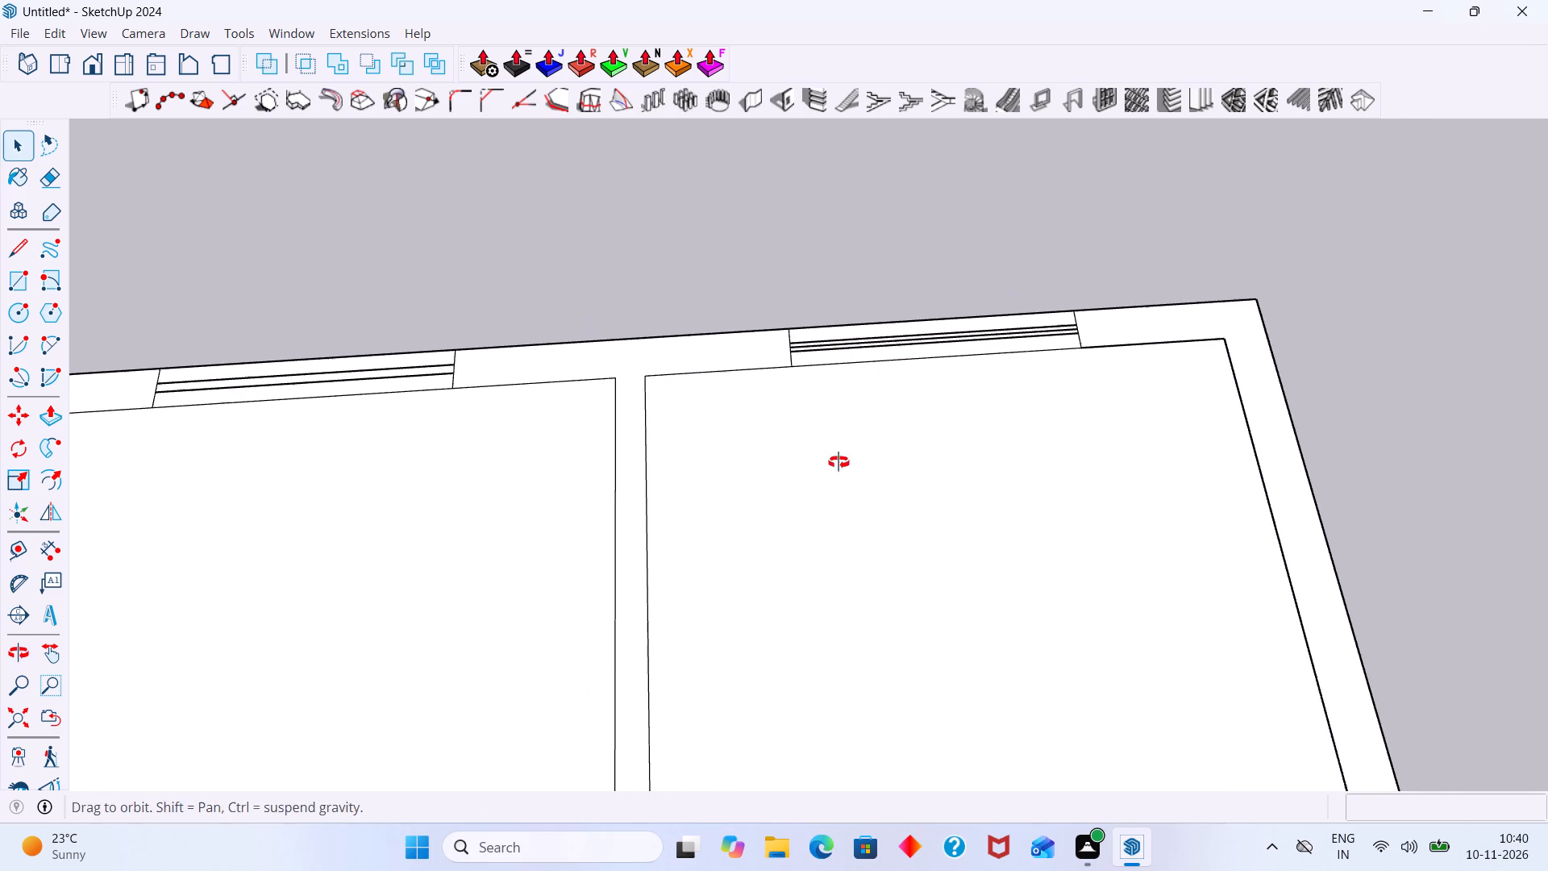
pyautogui.moveTo(838, 462); pyautogui.dragTo(839, 462, button='middle')
pyautogui.scroll(9, 914, 316)
pyautogui.click(967, 352)
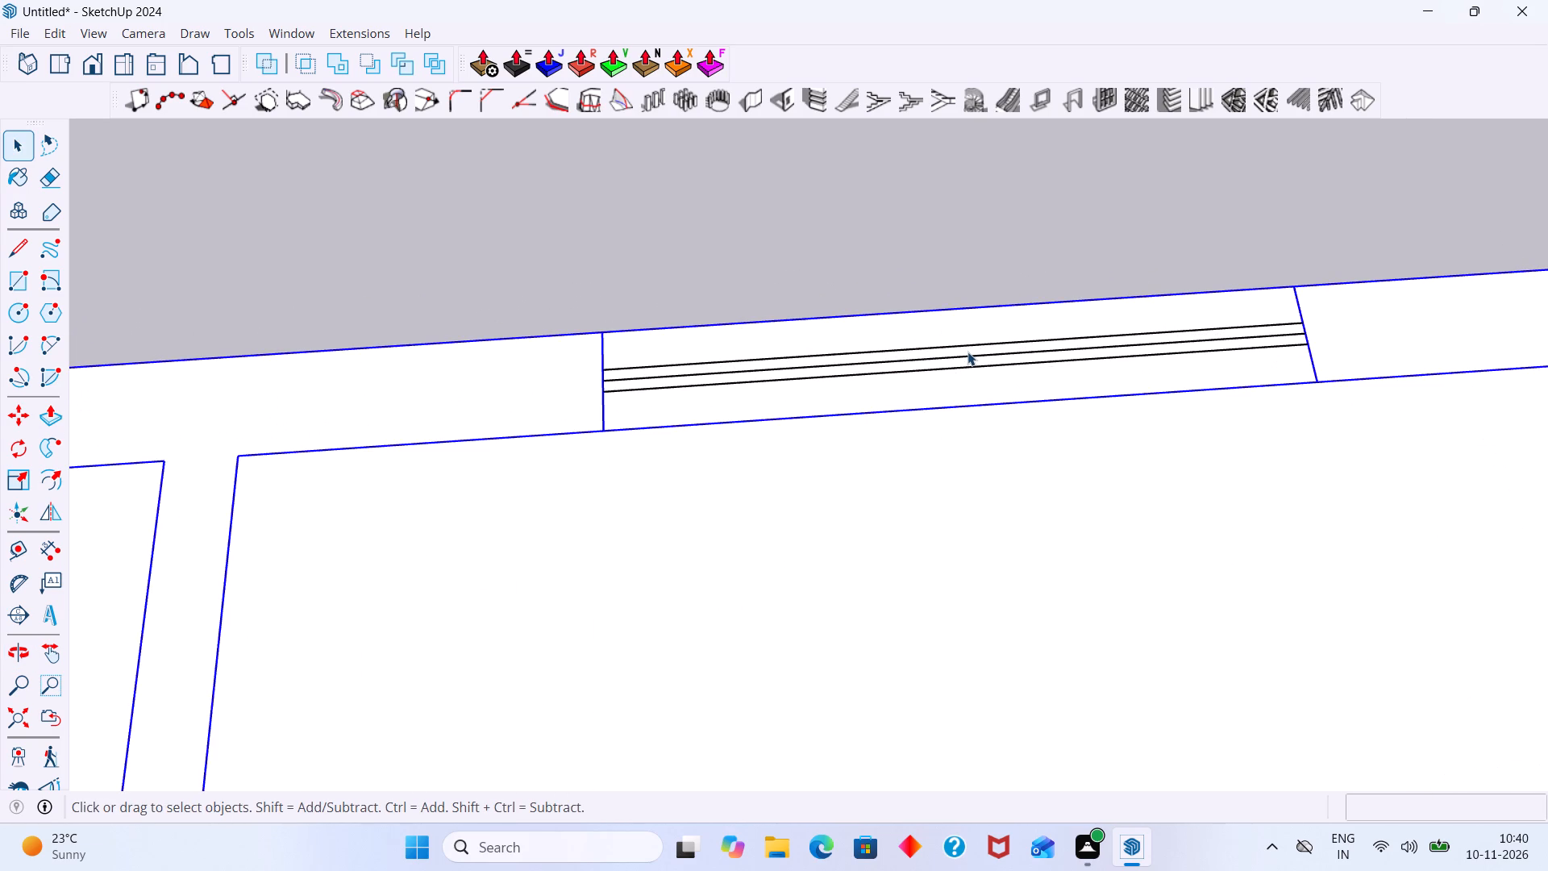
pyautogui.click(968, 352)
pyautogui.doubleClick(973, 355)
pyautogui.press('Delete')
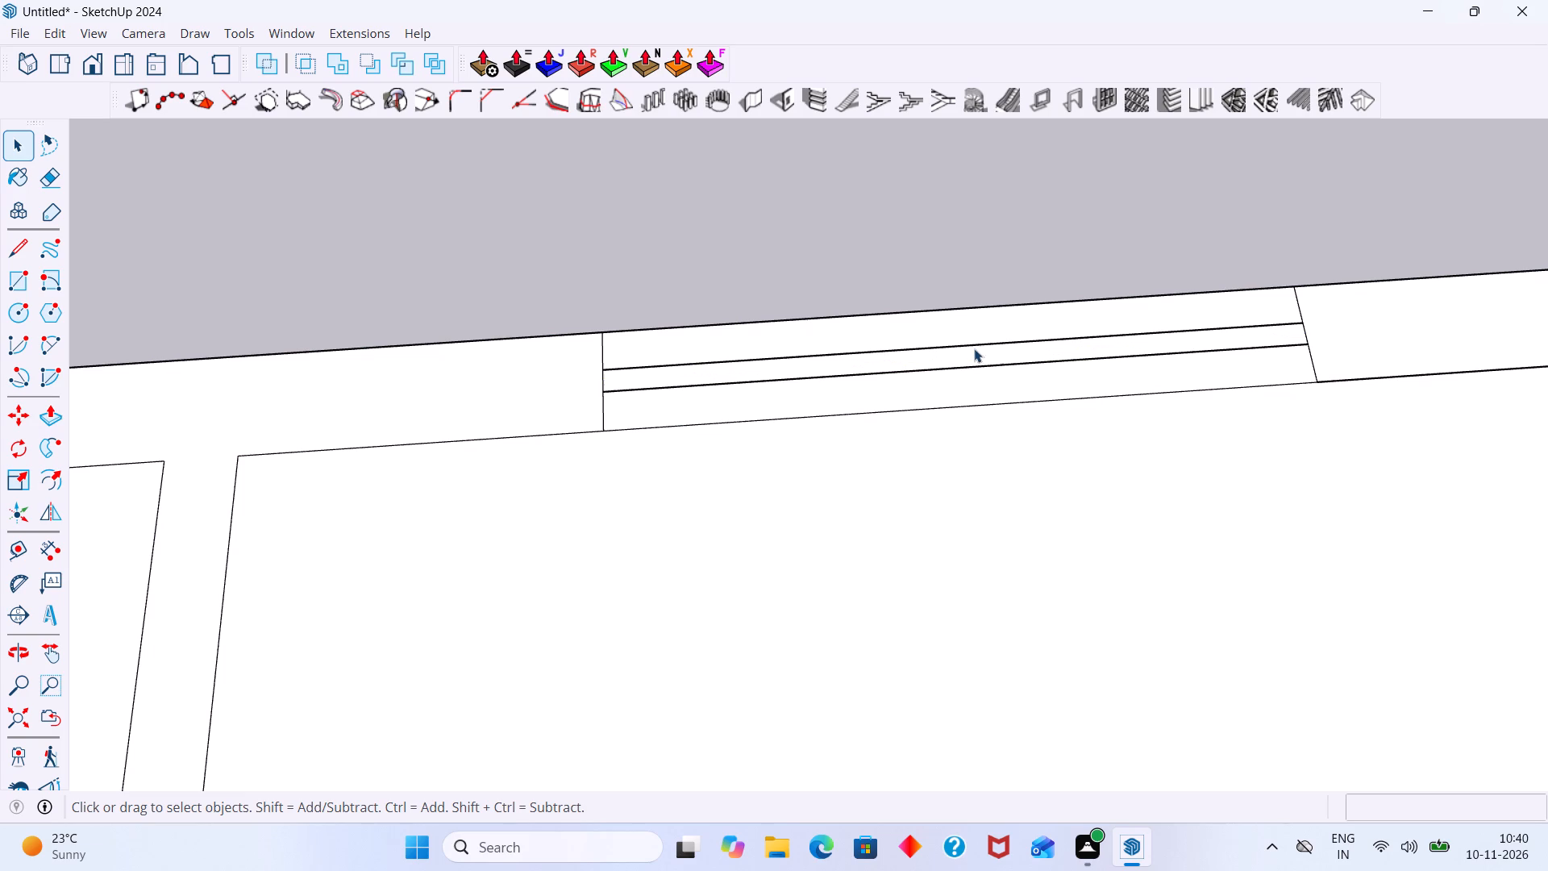
pyautogui.click(1002, 252)
# Examine the reference ground floor plan for the windows along the Living & Dining room's side wall.
pyautogui.scroll(-20, 974, 305)
pyautogui.scroll(-2, 974, 305)
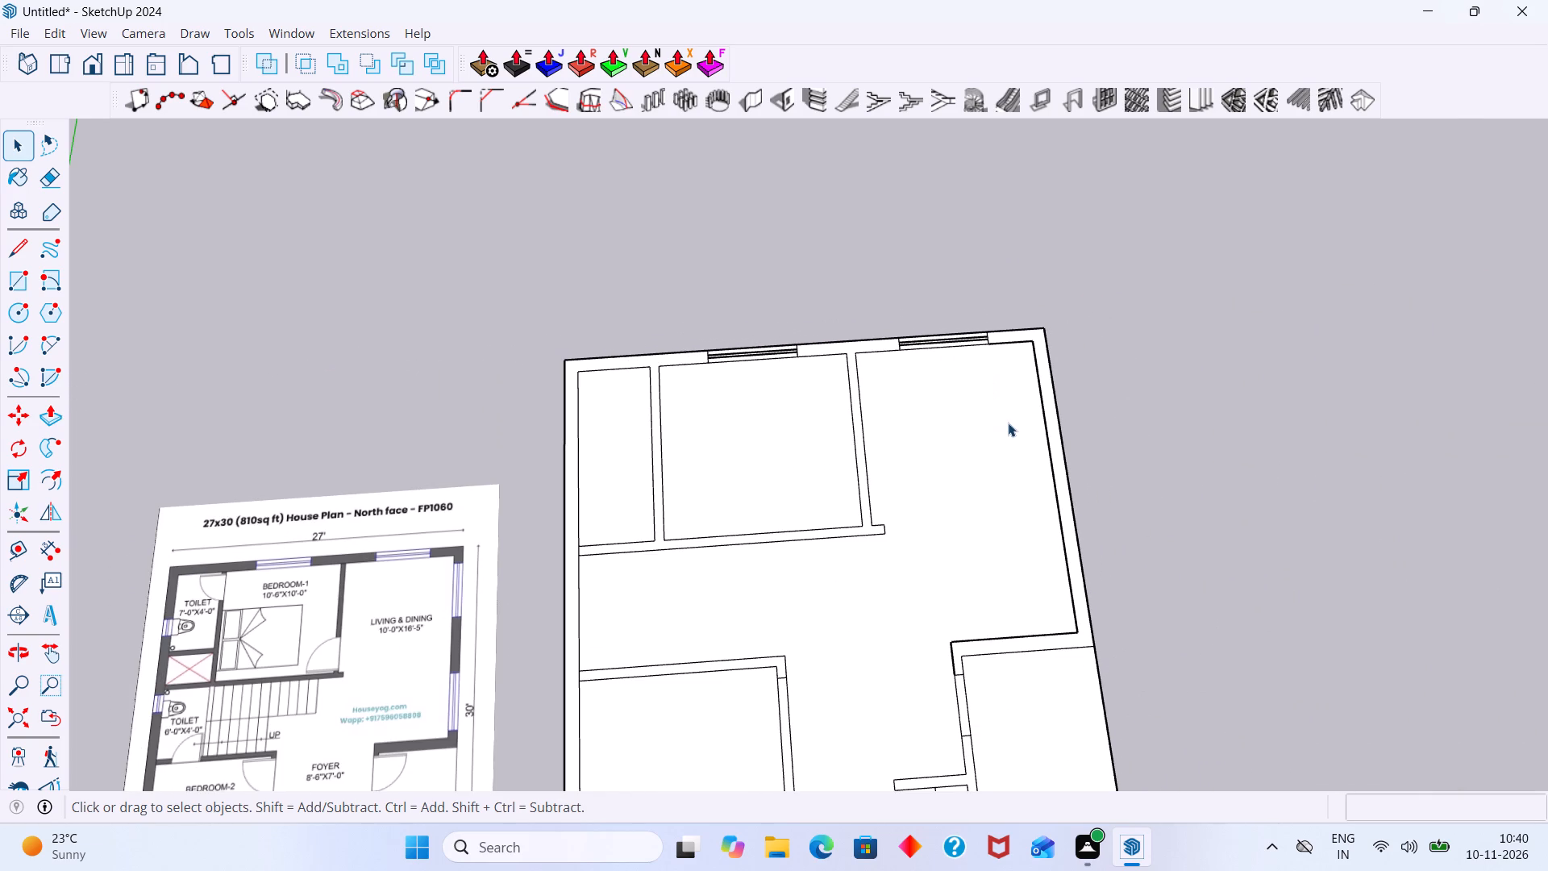
pyautogui.moveTo(954, 399); pyautogui.dragTo(947, 359, button='middle')
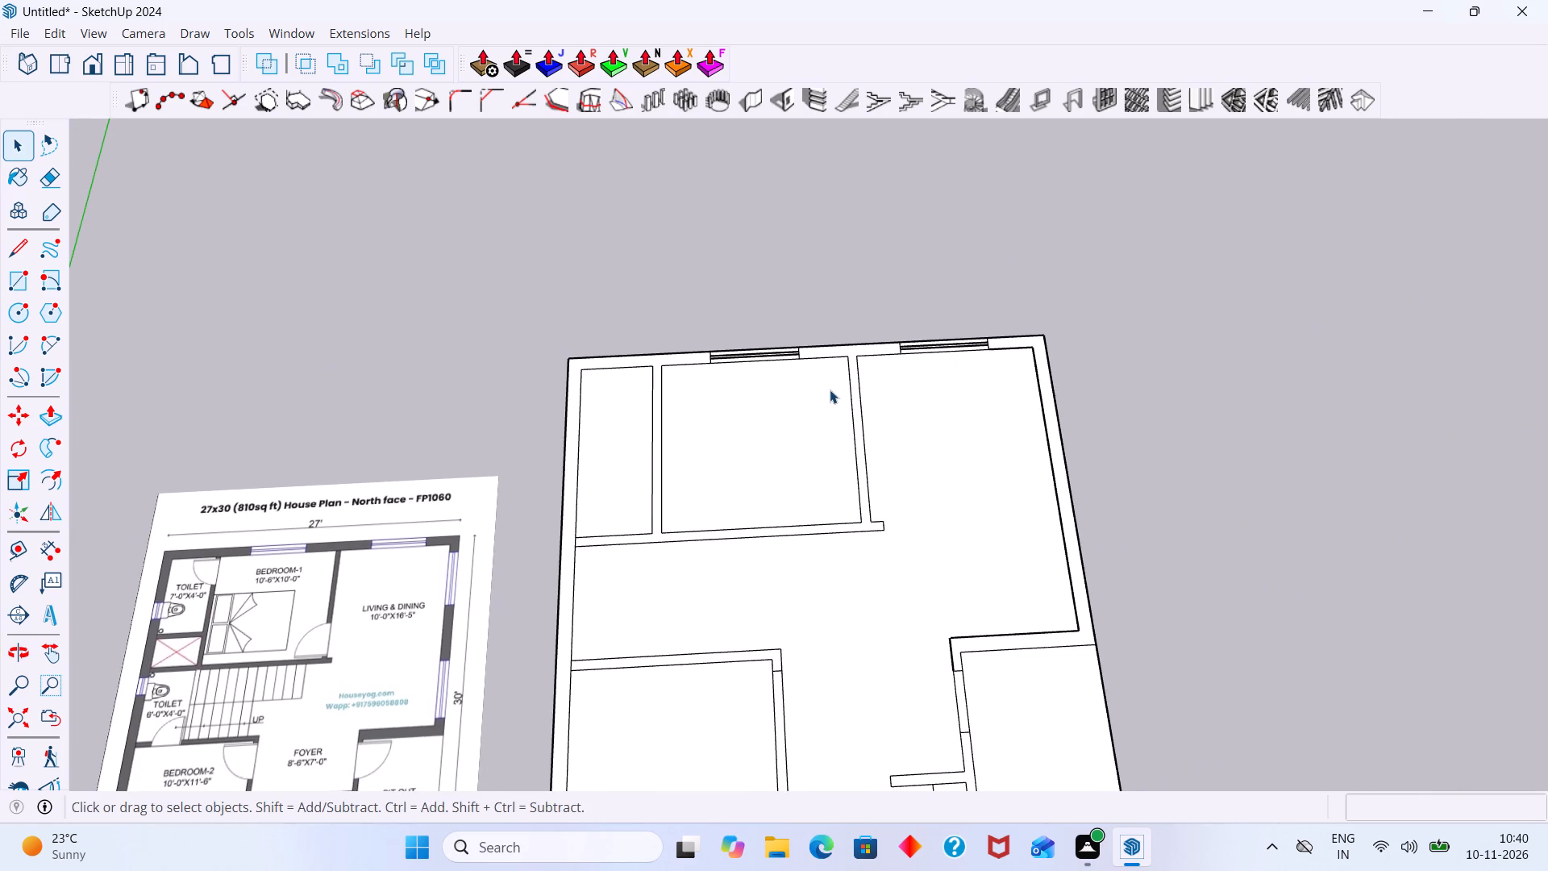
pyautogui.scroll(-4, 828, 395)
pyautogui.moveTo(822, 407); pyautogui.dragTo(832, 402, button='middle')
pyautogui.scroll(2, 765, 407)
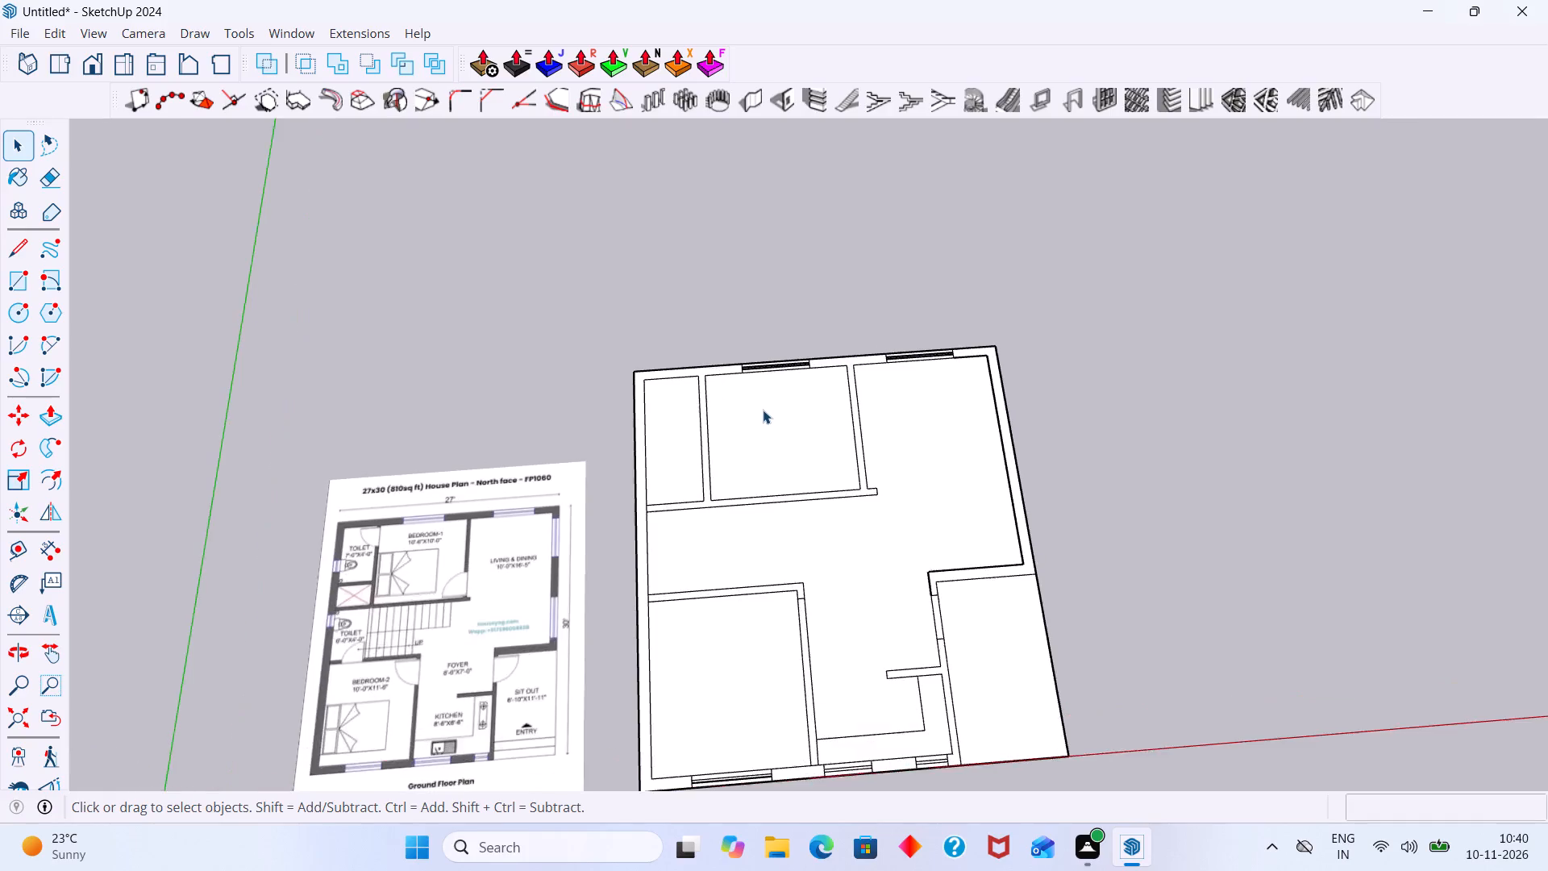
pyautogui.moveTo(763, 410); pyautogui.dragTo(842, 390, button='middle')
pyautogui.scroll(2, 822, 390)
pyautogui.scroll(-3, 985, 381)
pyautogui.keyDown('shift'); pyautogui.moveTo(1005, 392); pyautogui.dragTo(885, 390, button='middle'); pyautogui.keyUp('shift')
pyautogui.scroll(4, 992, 377)
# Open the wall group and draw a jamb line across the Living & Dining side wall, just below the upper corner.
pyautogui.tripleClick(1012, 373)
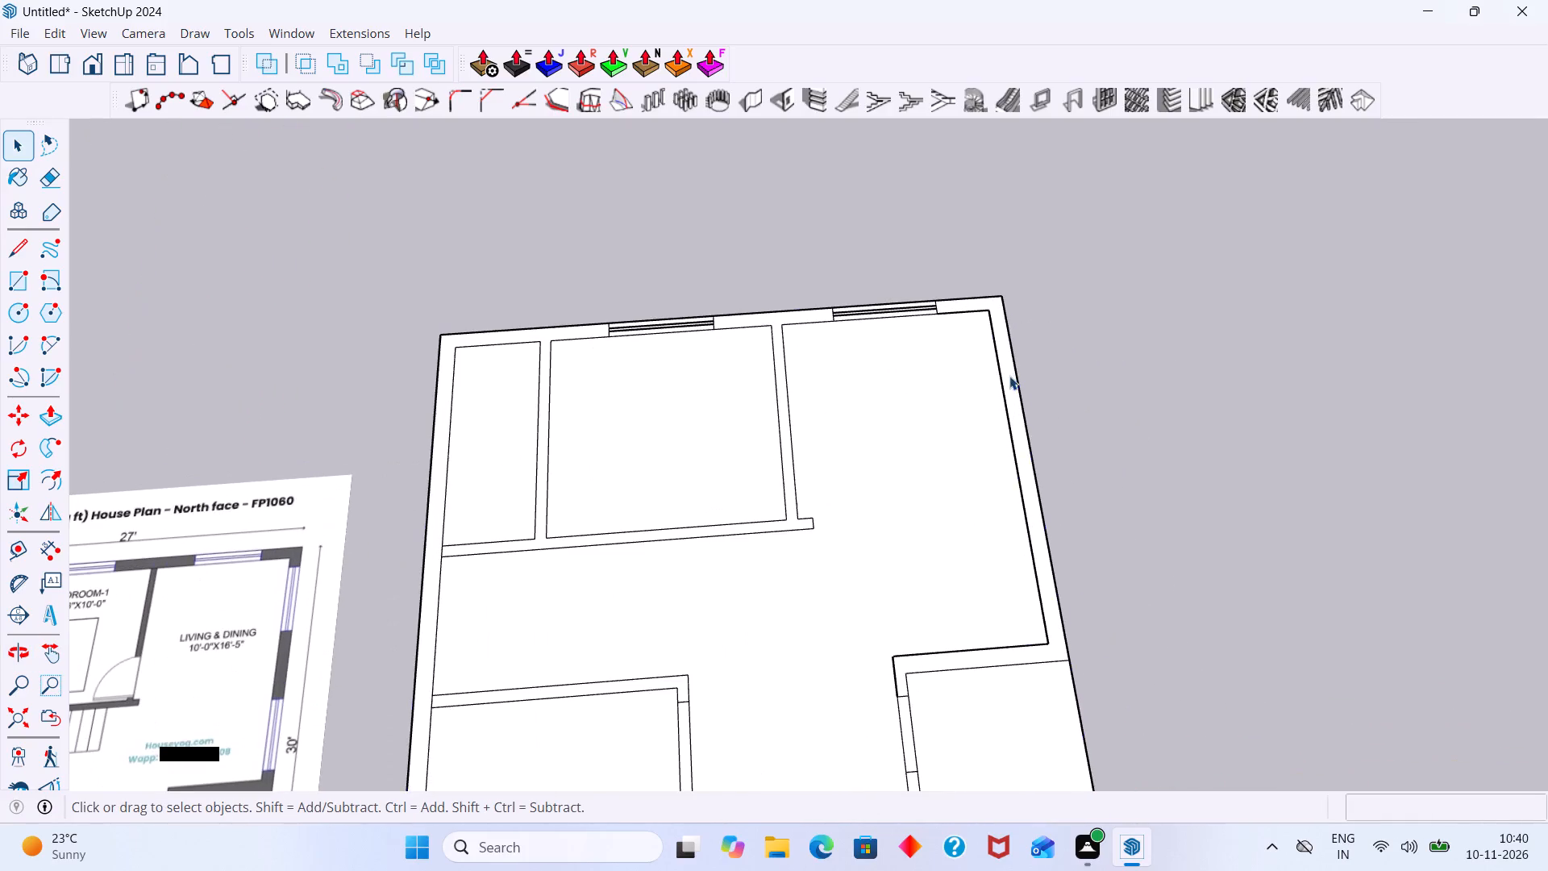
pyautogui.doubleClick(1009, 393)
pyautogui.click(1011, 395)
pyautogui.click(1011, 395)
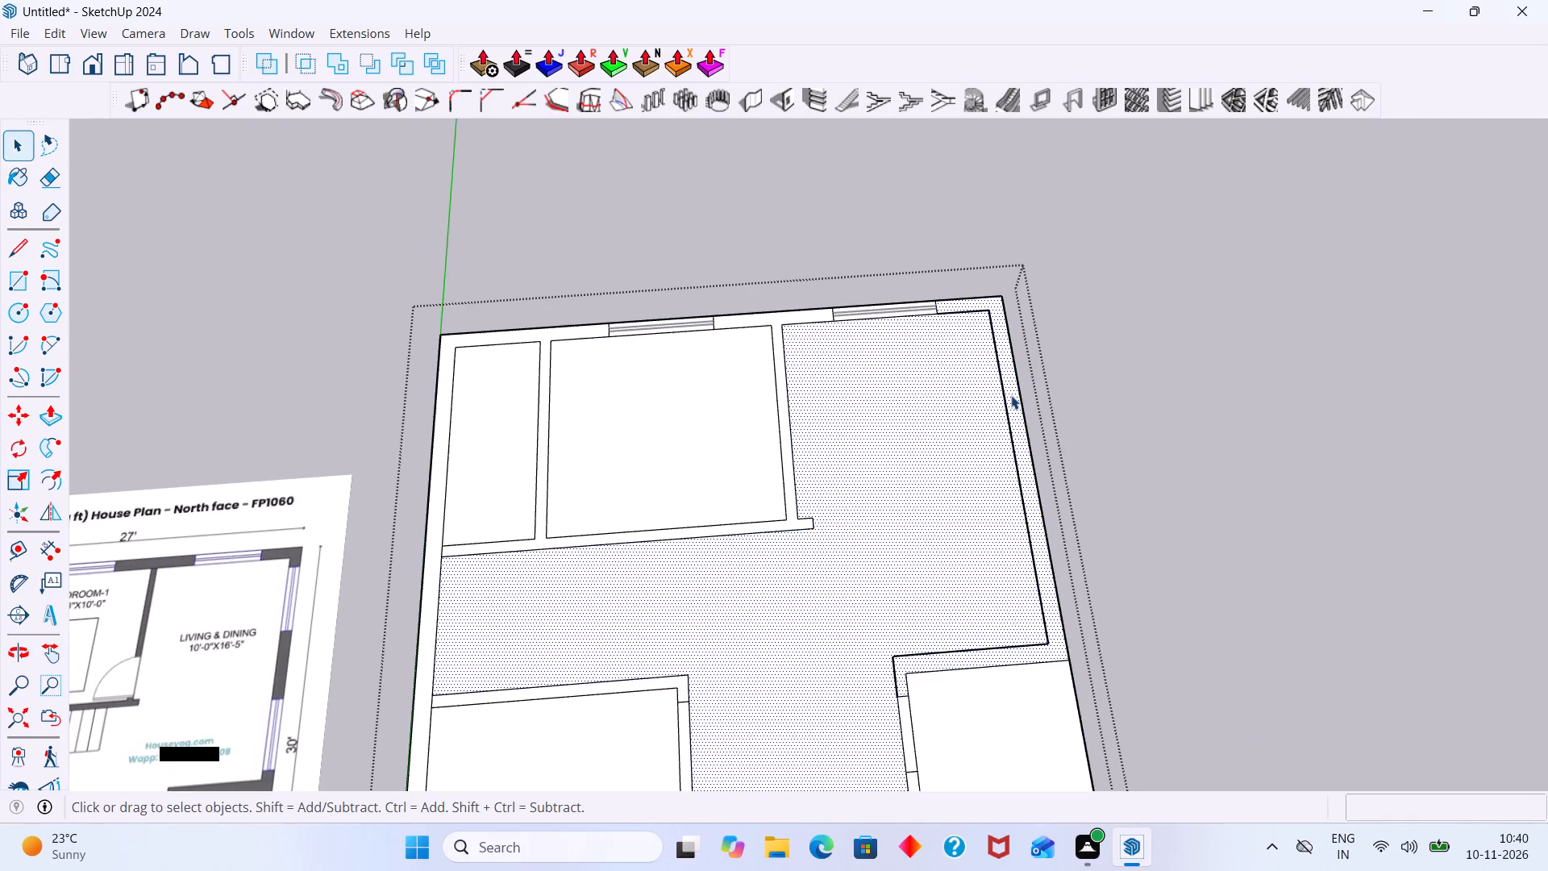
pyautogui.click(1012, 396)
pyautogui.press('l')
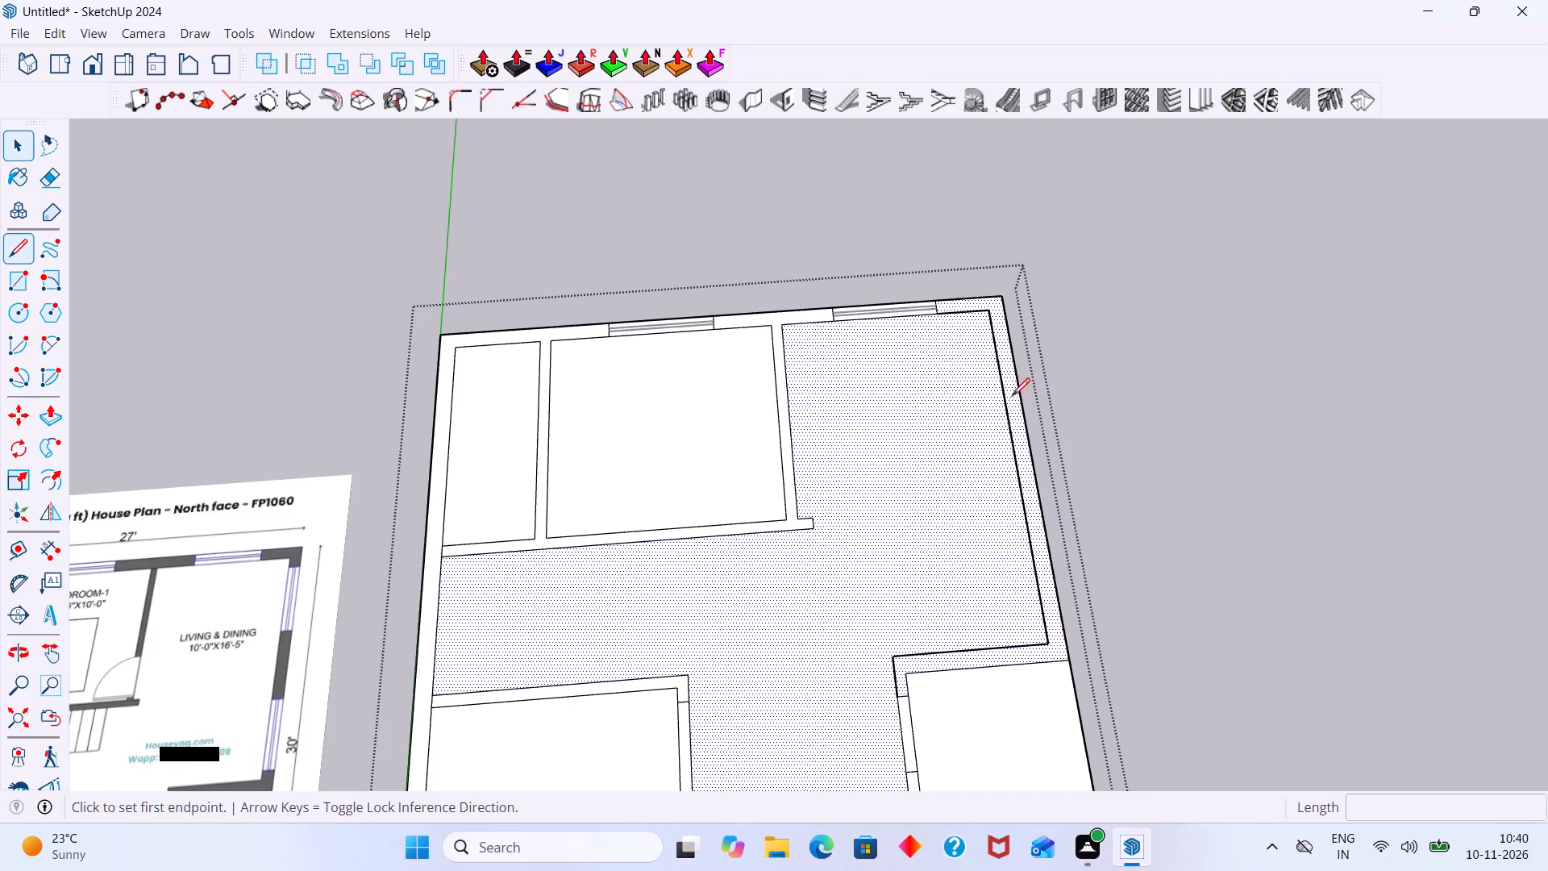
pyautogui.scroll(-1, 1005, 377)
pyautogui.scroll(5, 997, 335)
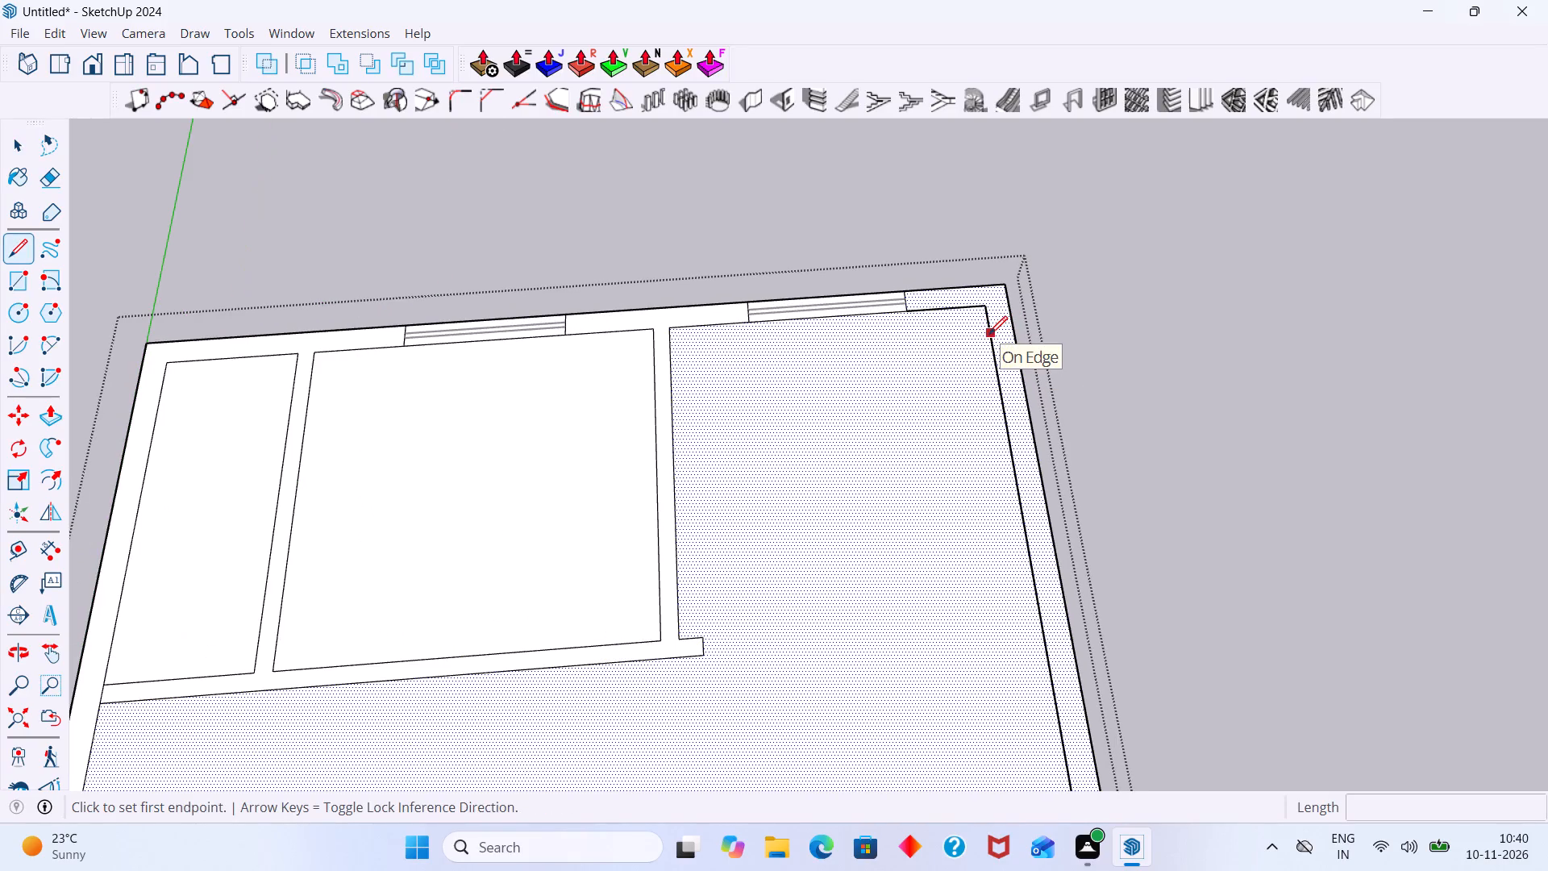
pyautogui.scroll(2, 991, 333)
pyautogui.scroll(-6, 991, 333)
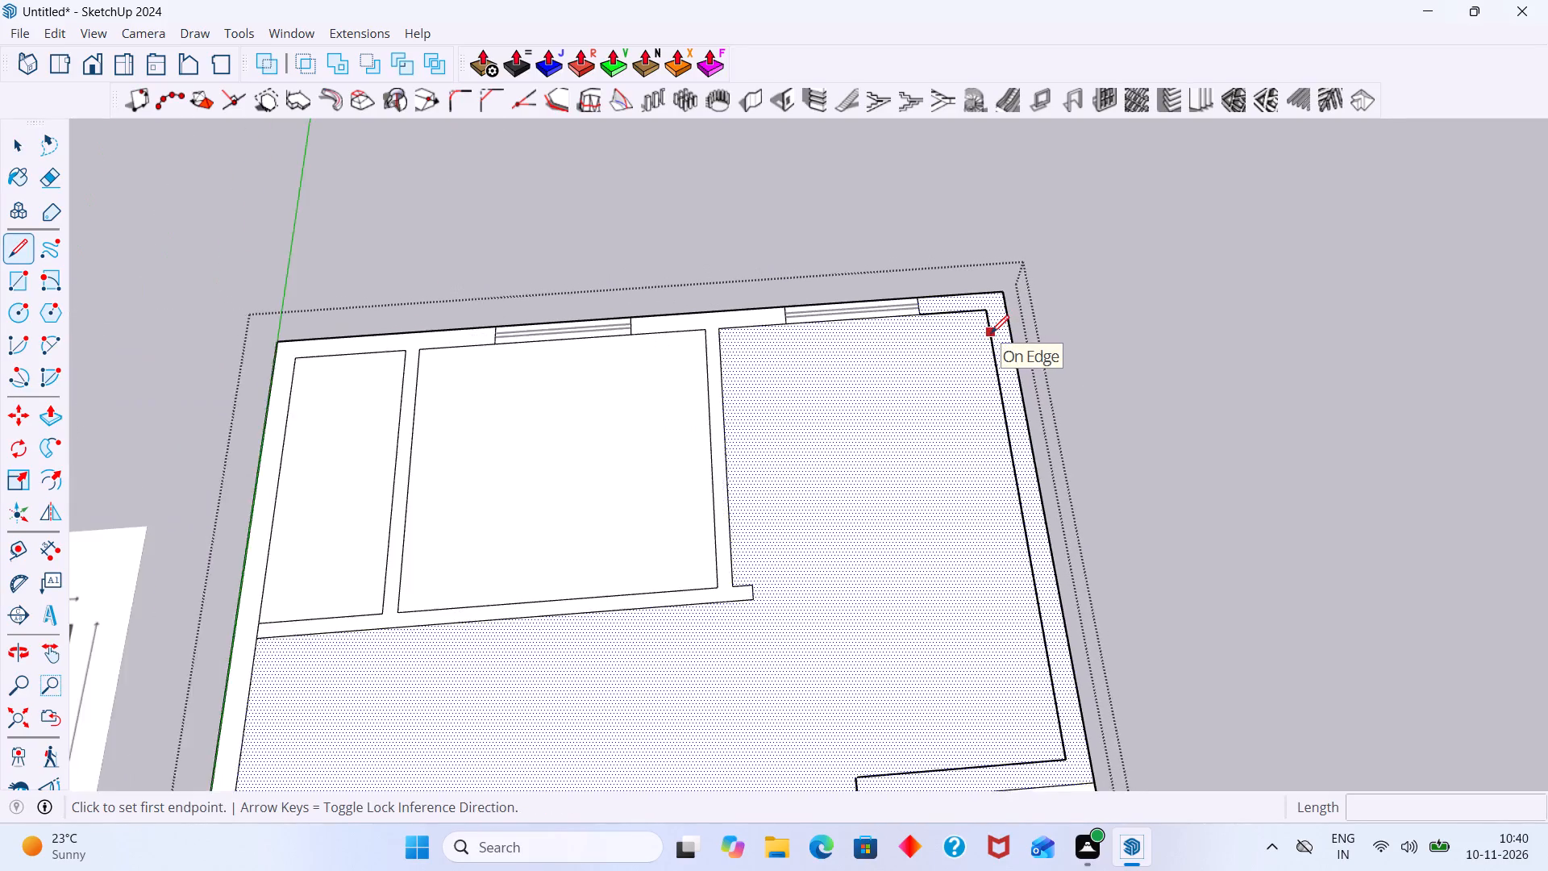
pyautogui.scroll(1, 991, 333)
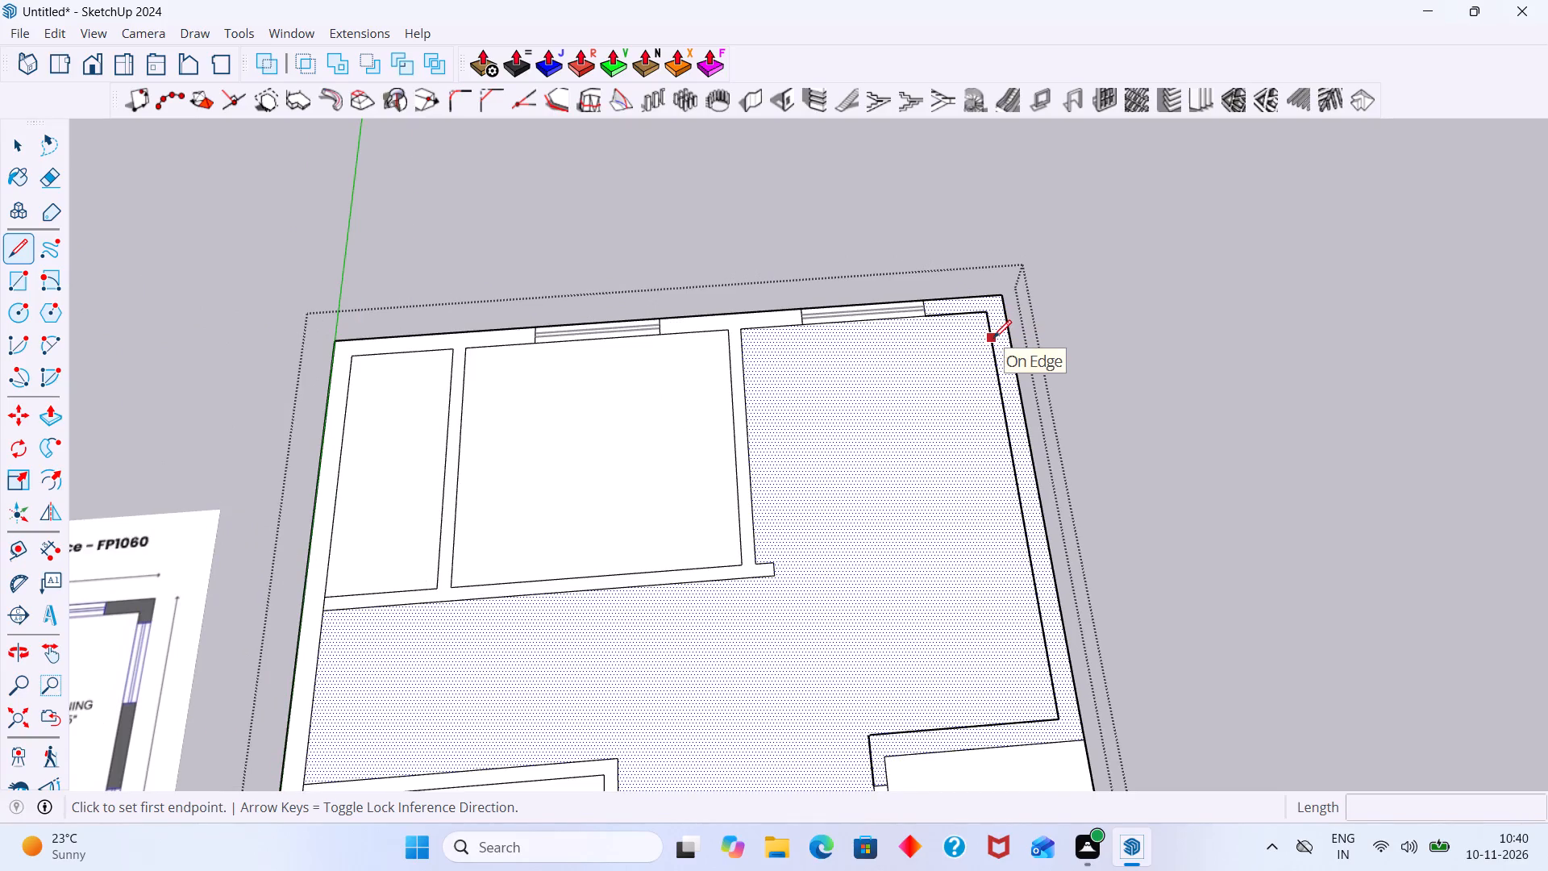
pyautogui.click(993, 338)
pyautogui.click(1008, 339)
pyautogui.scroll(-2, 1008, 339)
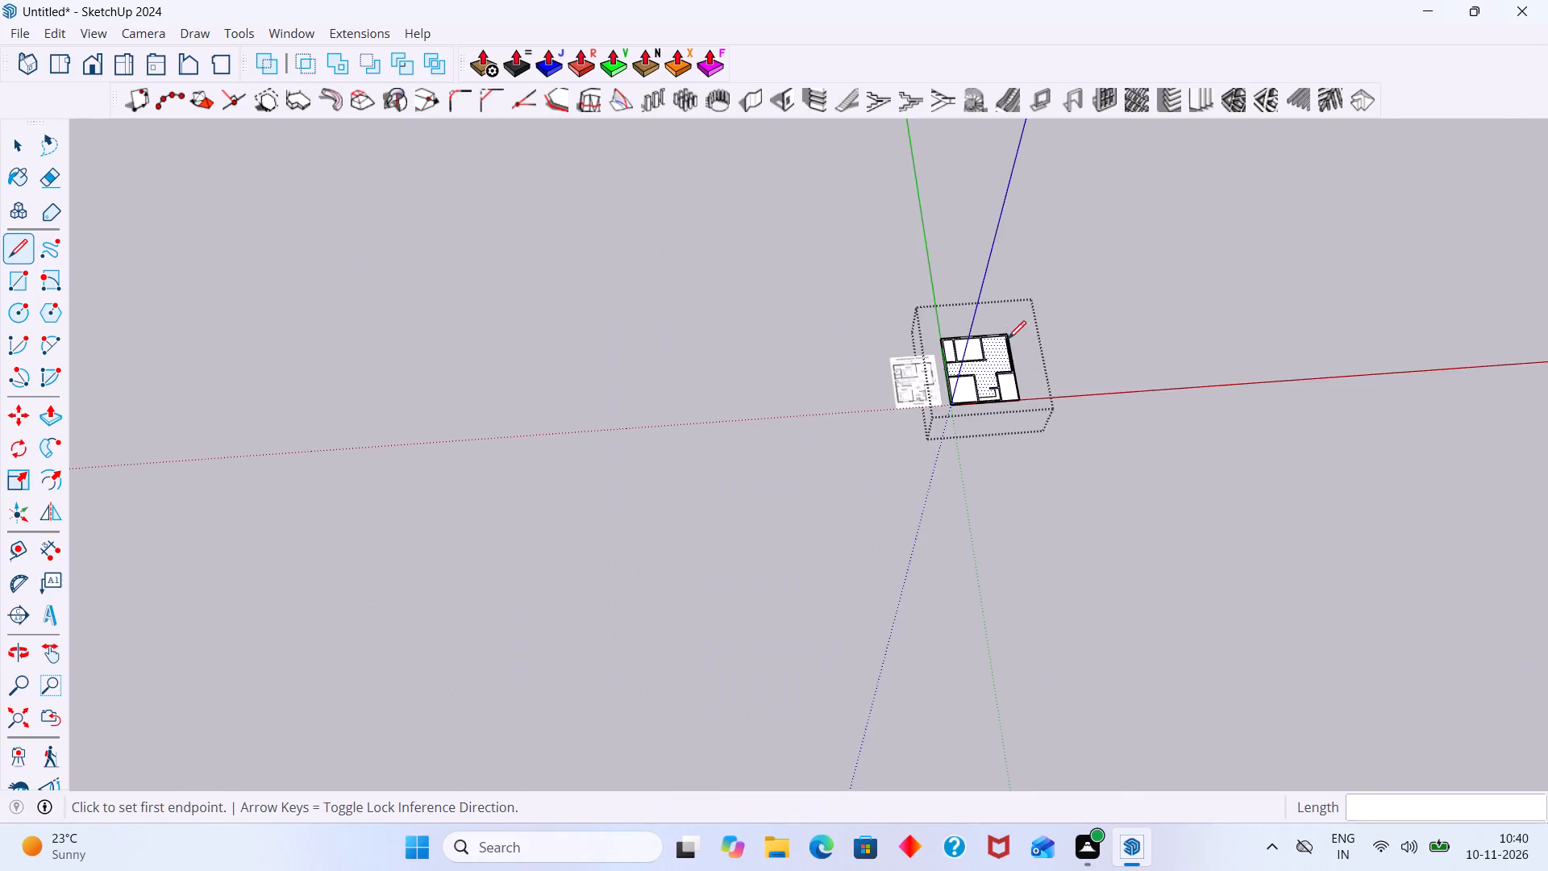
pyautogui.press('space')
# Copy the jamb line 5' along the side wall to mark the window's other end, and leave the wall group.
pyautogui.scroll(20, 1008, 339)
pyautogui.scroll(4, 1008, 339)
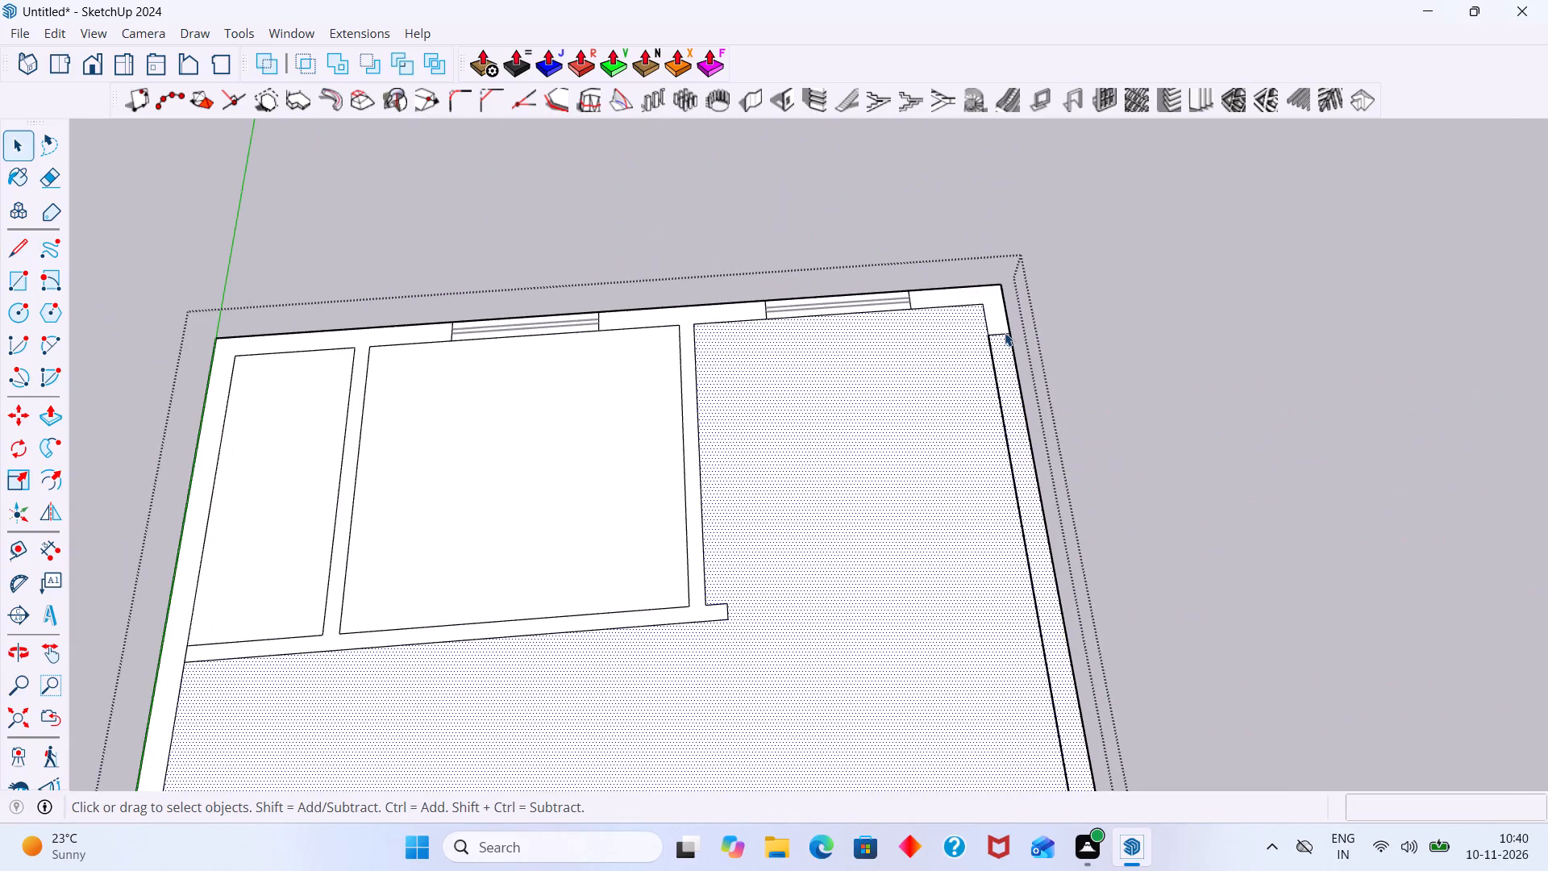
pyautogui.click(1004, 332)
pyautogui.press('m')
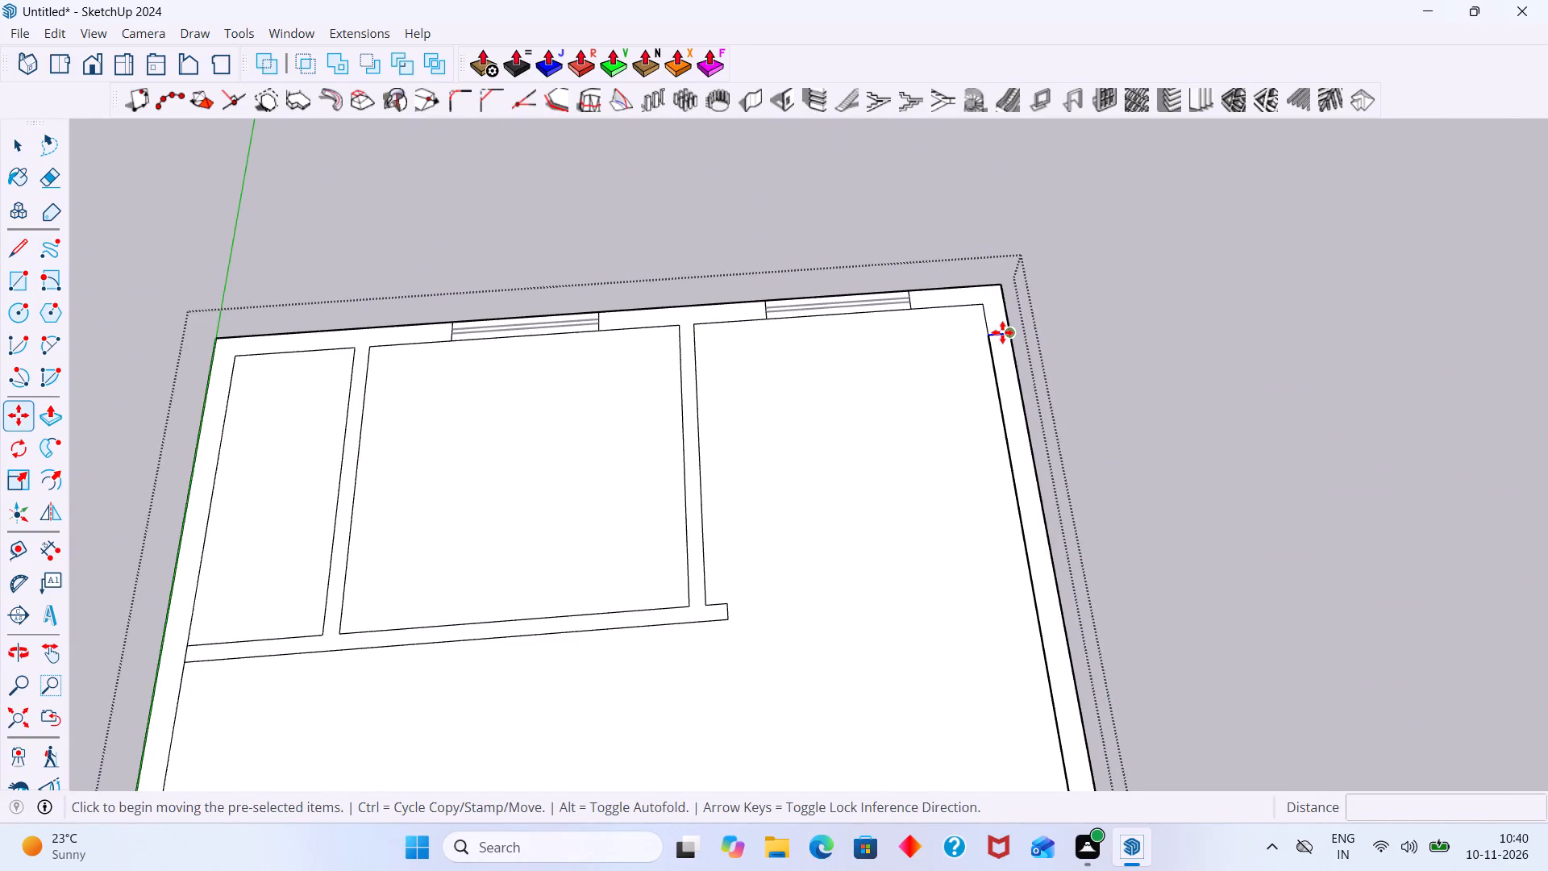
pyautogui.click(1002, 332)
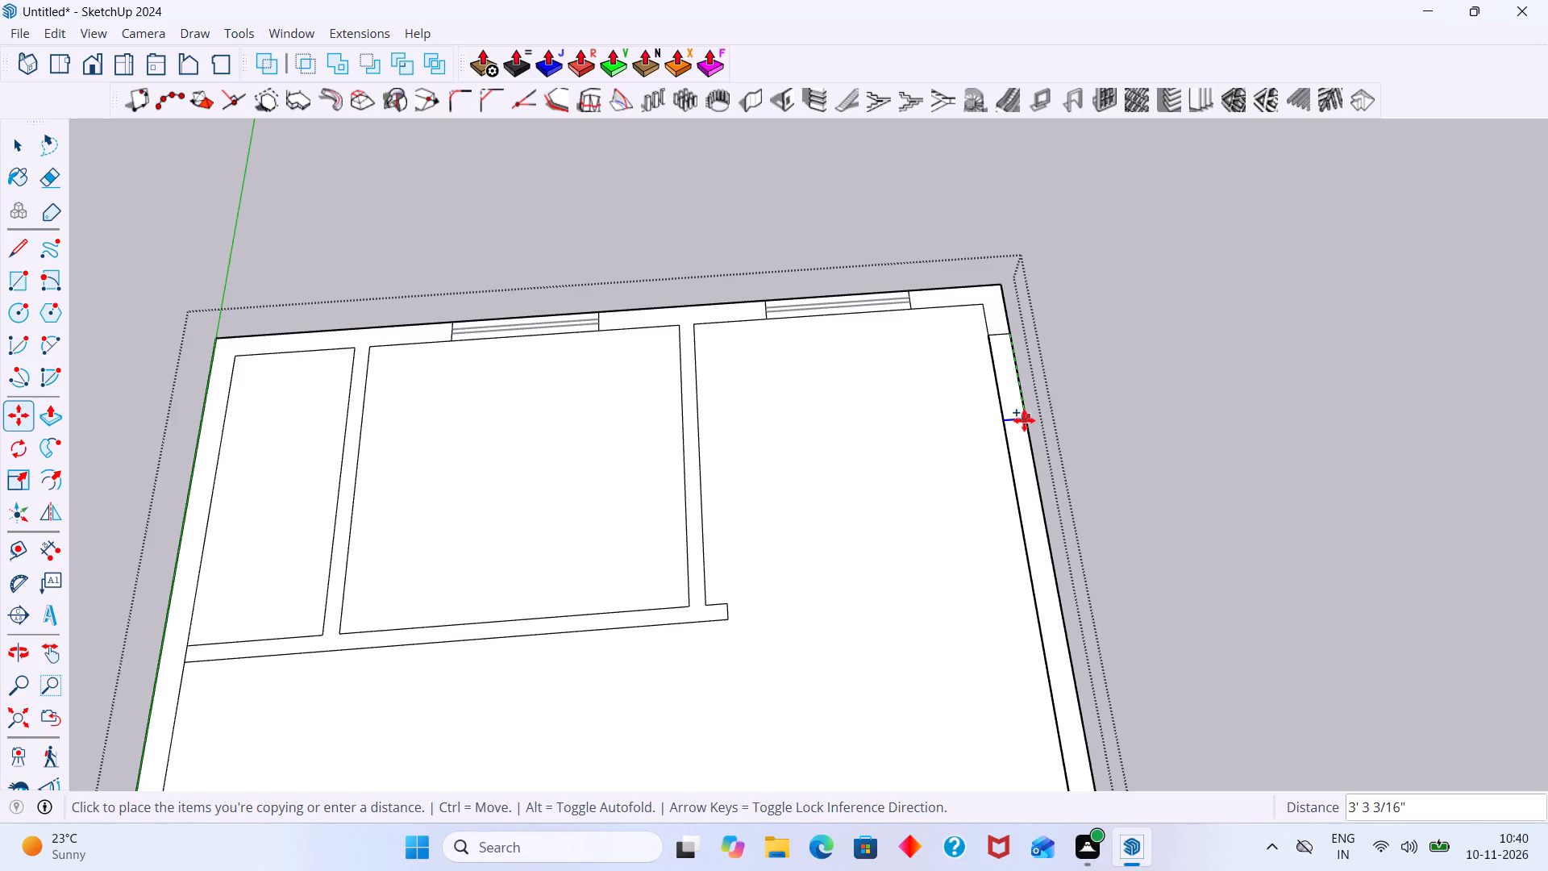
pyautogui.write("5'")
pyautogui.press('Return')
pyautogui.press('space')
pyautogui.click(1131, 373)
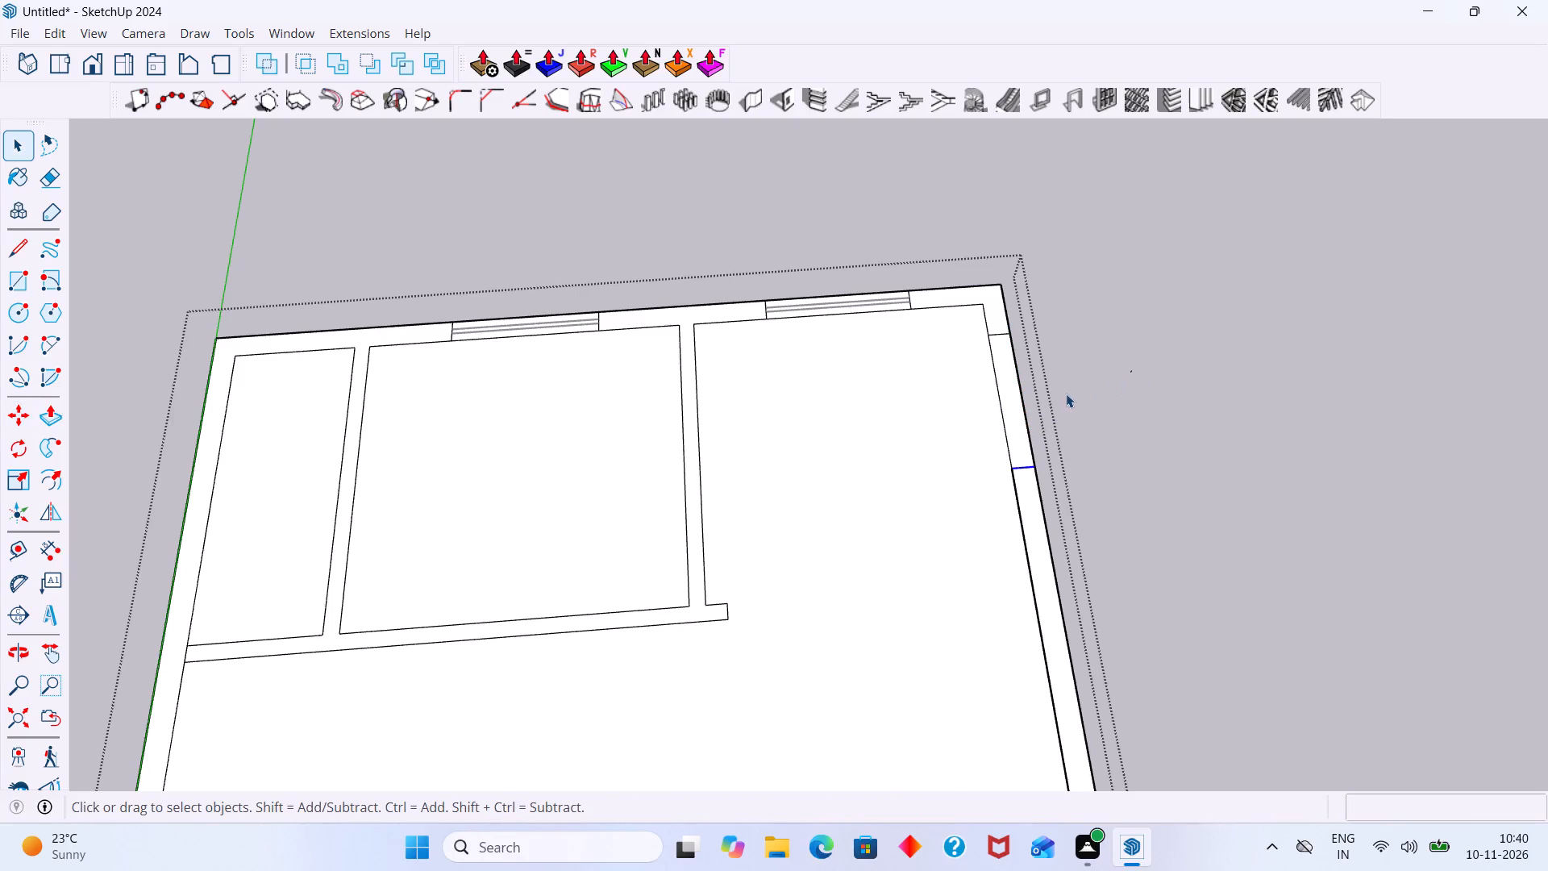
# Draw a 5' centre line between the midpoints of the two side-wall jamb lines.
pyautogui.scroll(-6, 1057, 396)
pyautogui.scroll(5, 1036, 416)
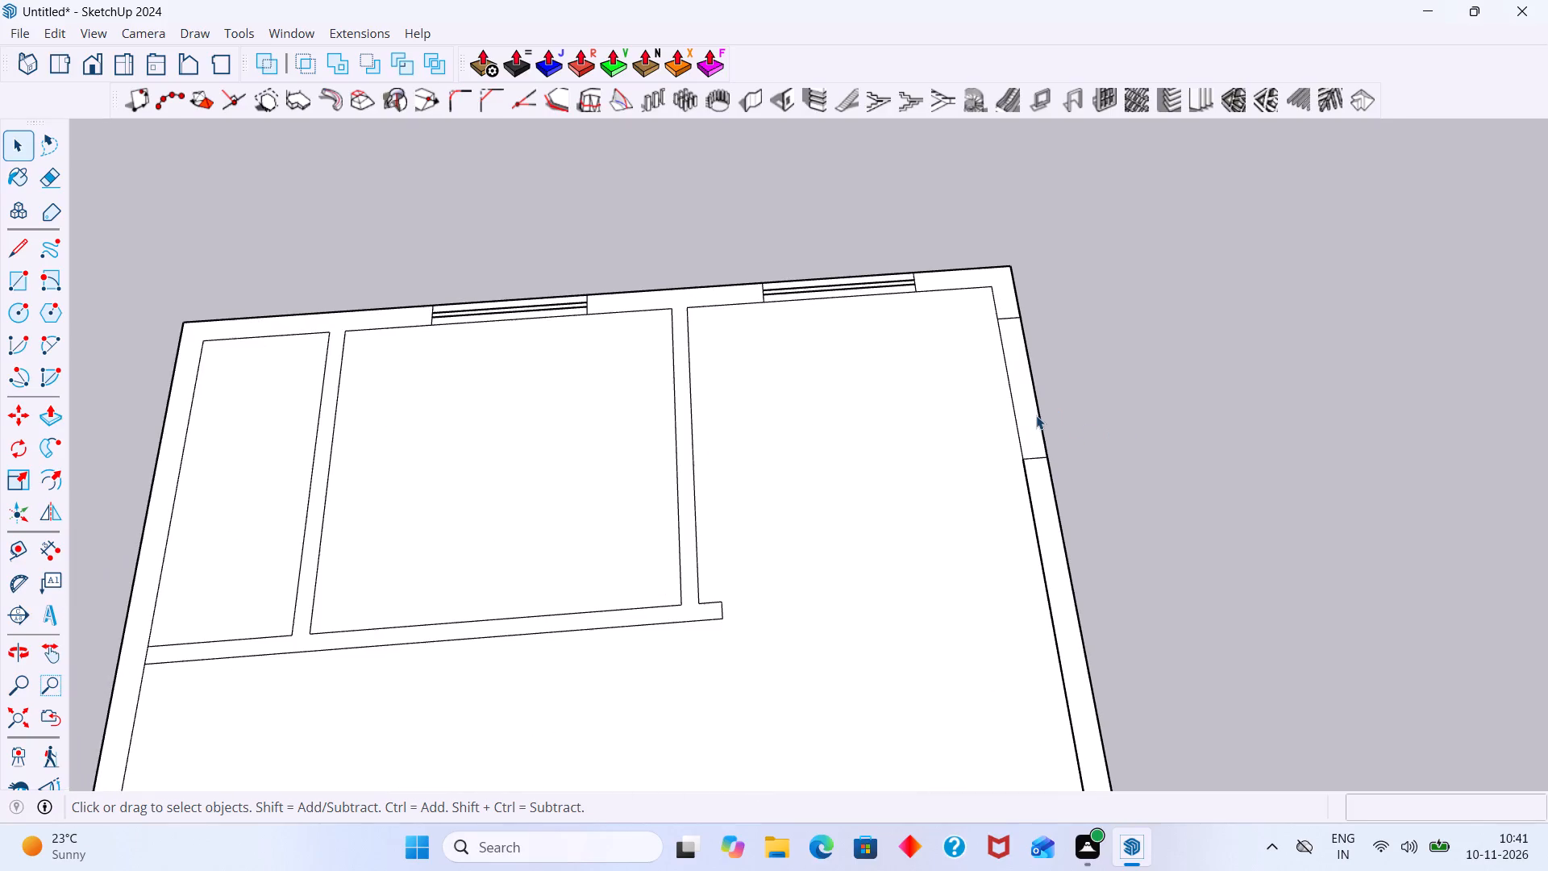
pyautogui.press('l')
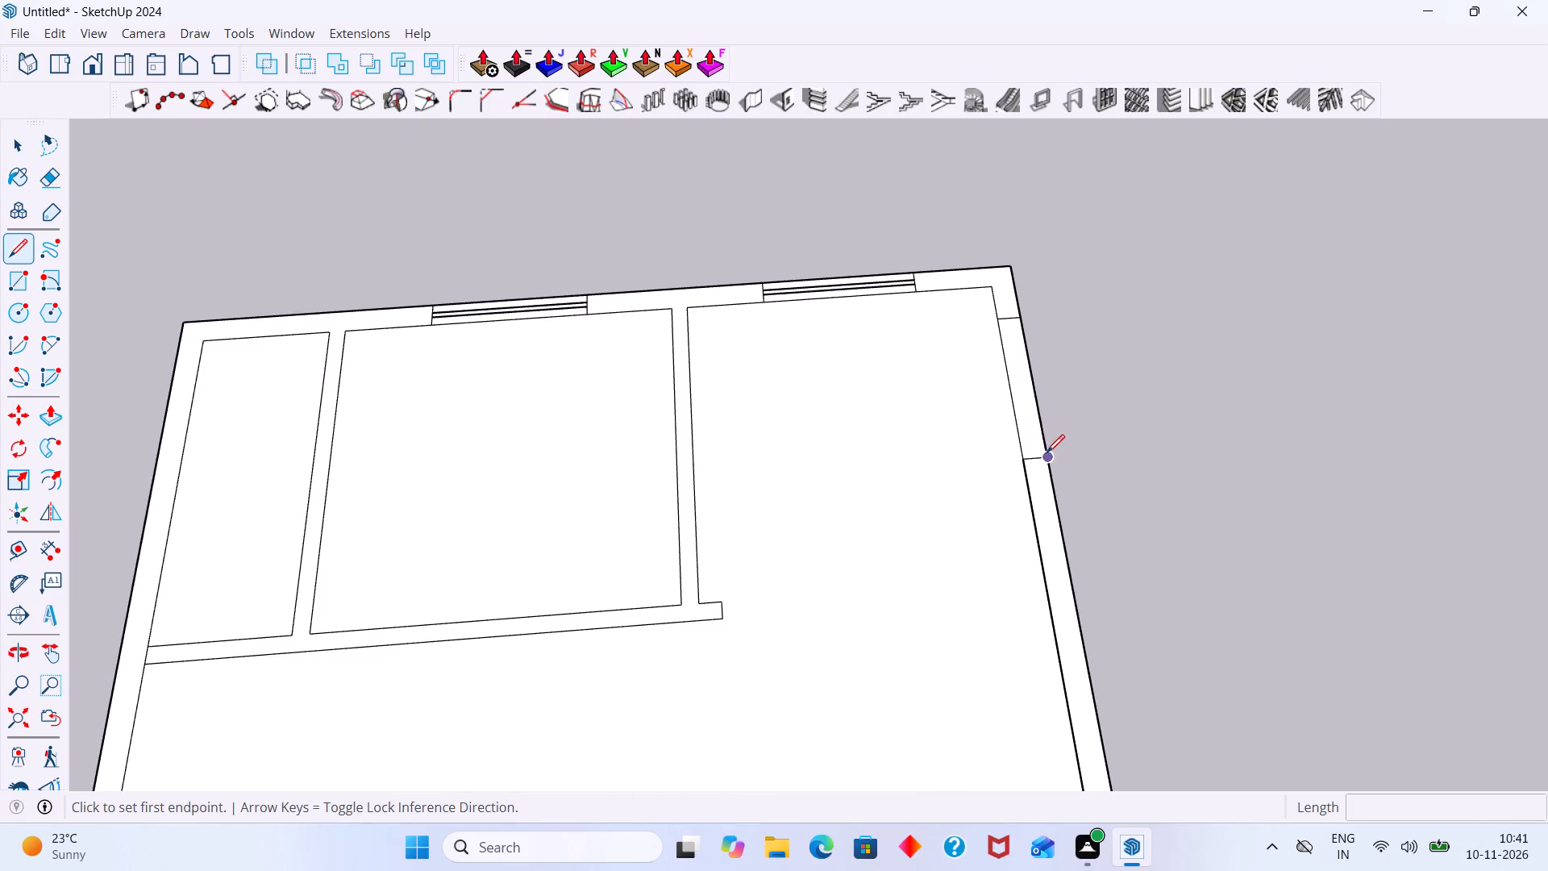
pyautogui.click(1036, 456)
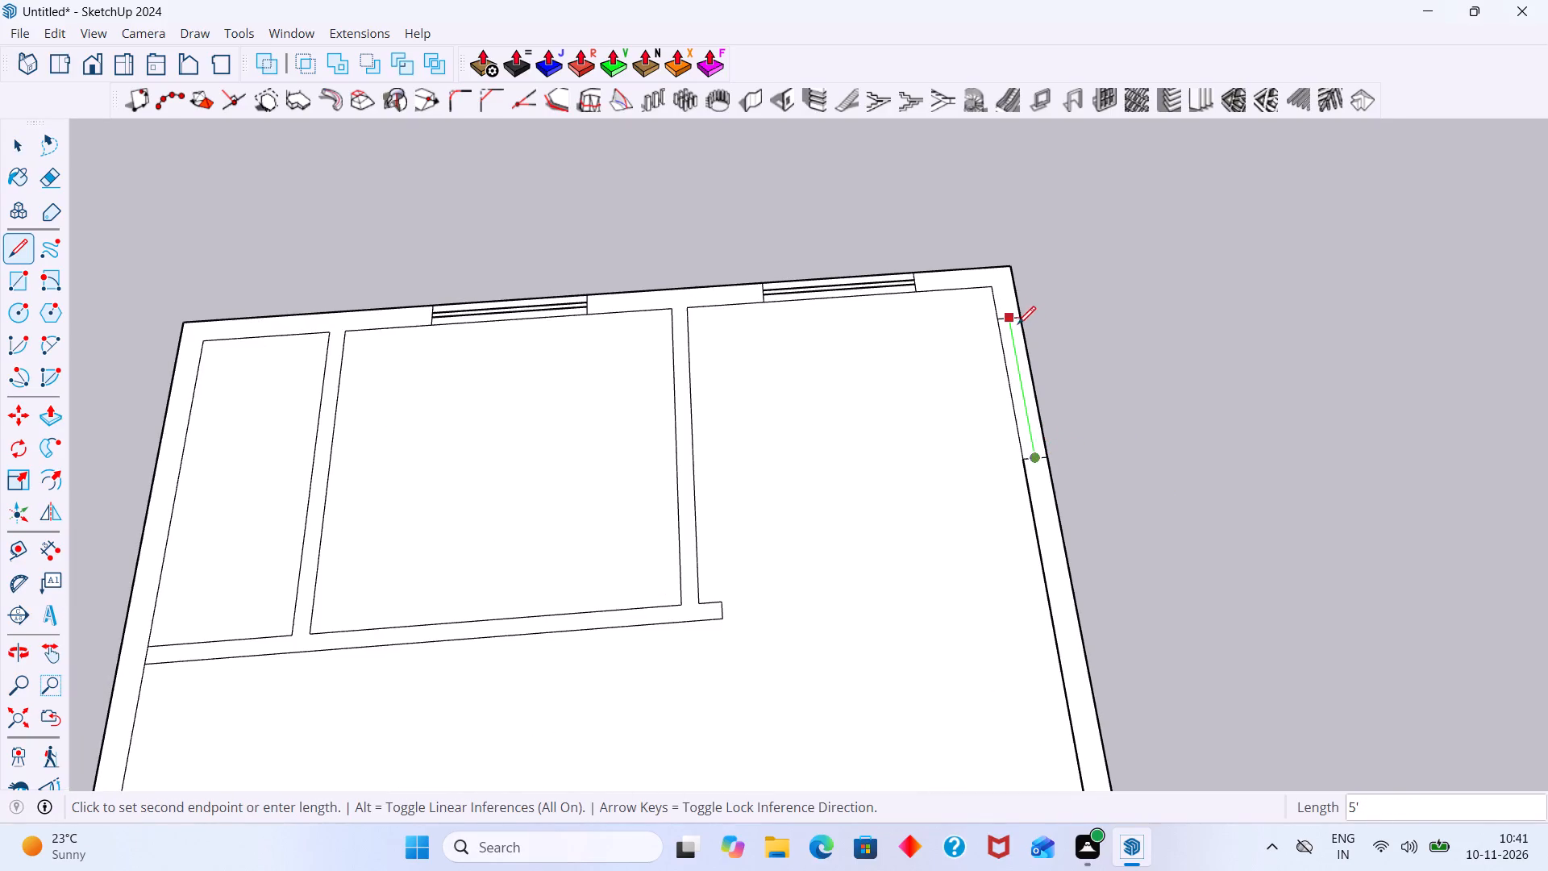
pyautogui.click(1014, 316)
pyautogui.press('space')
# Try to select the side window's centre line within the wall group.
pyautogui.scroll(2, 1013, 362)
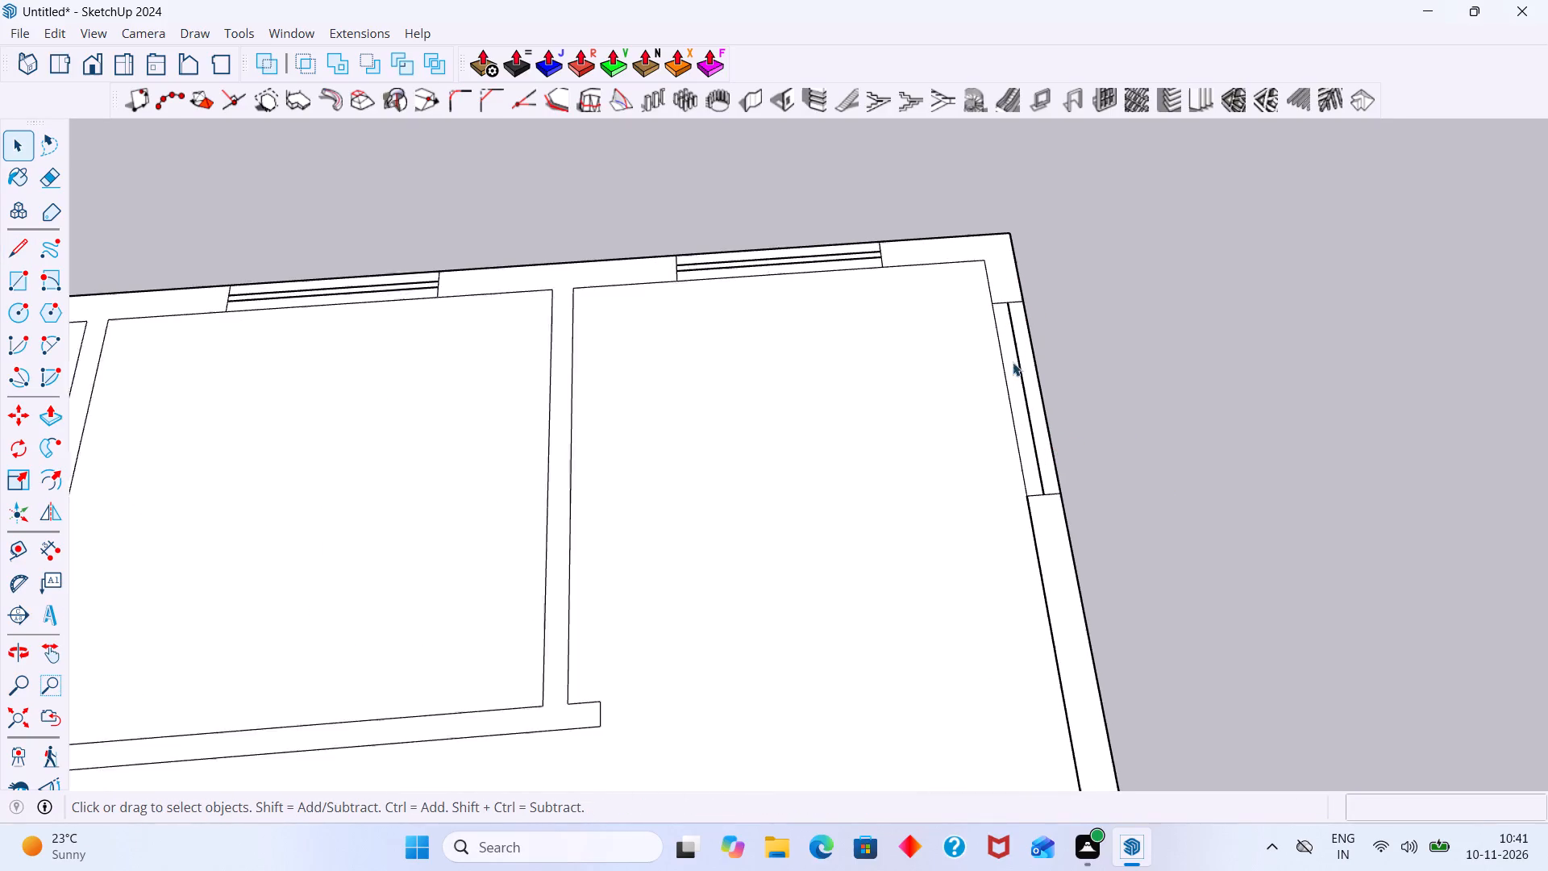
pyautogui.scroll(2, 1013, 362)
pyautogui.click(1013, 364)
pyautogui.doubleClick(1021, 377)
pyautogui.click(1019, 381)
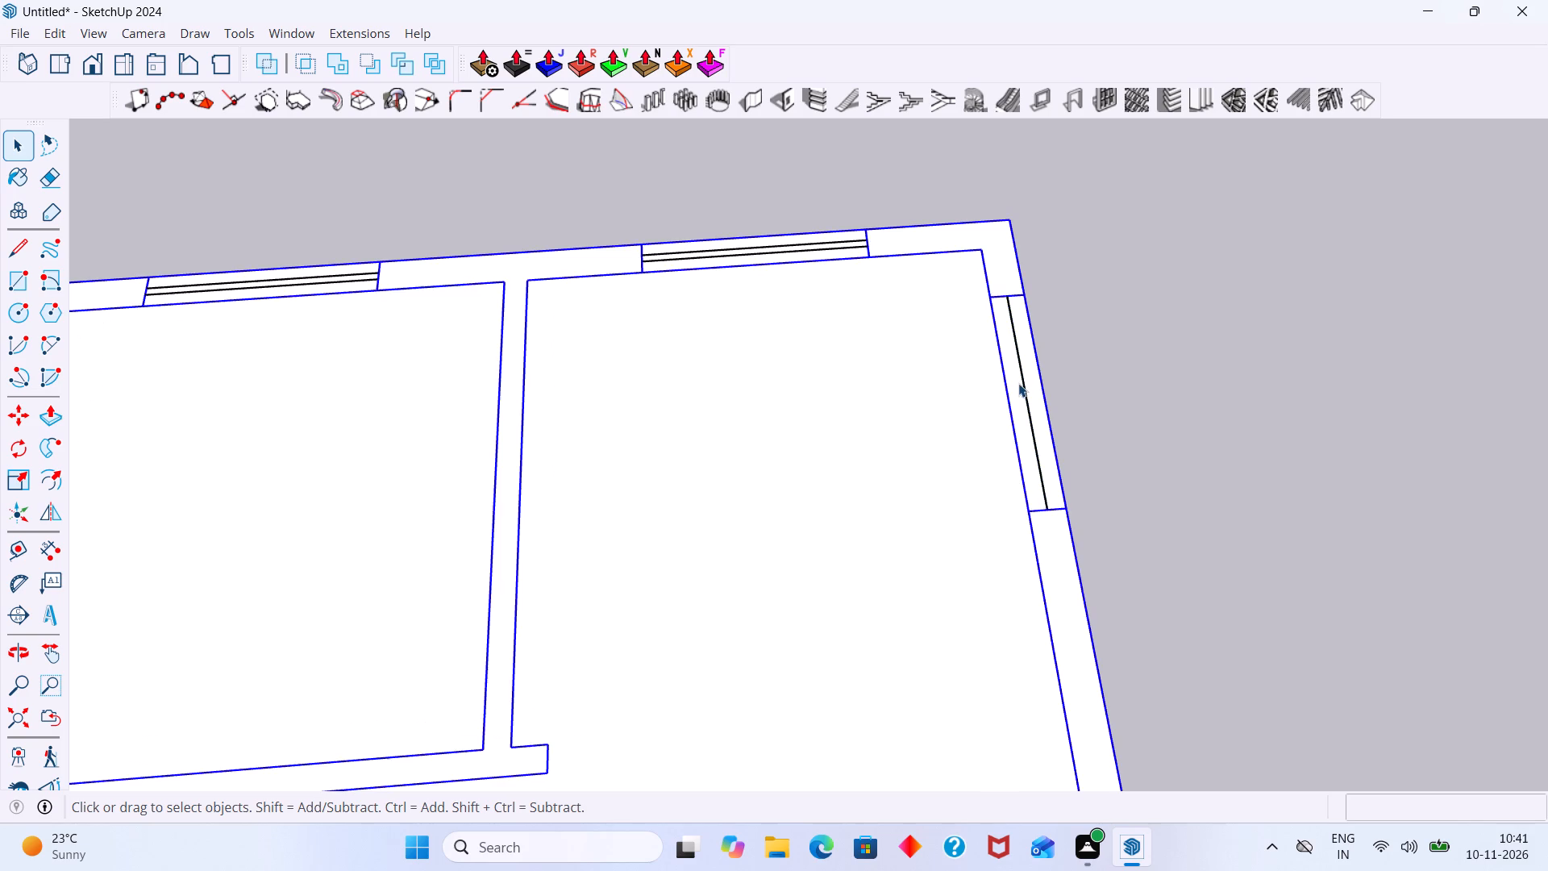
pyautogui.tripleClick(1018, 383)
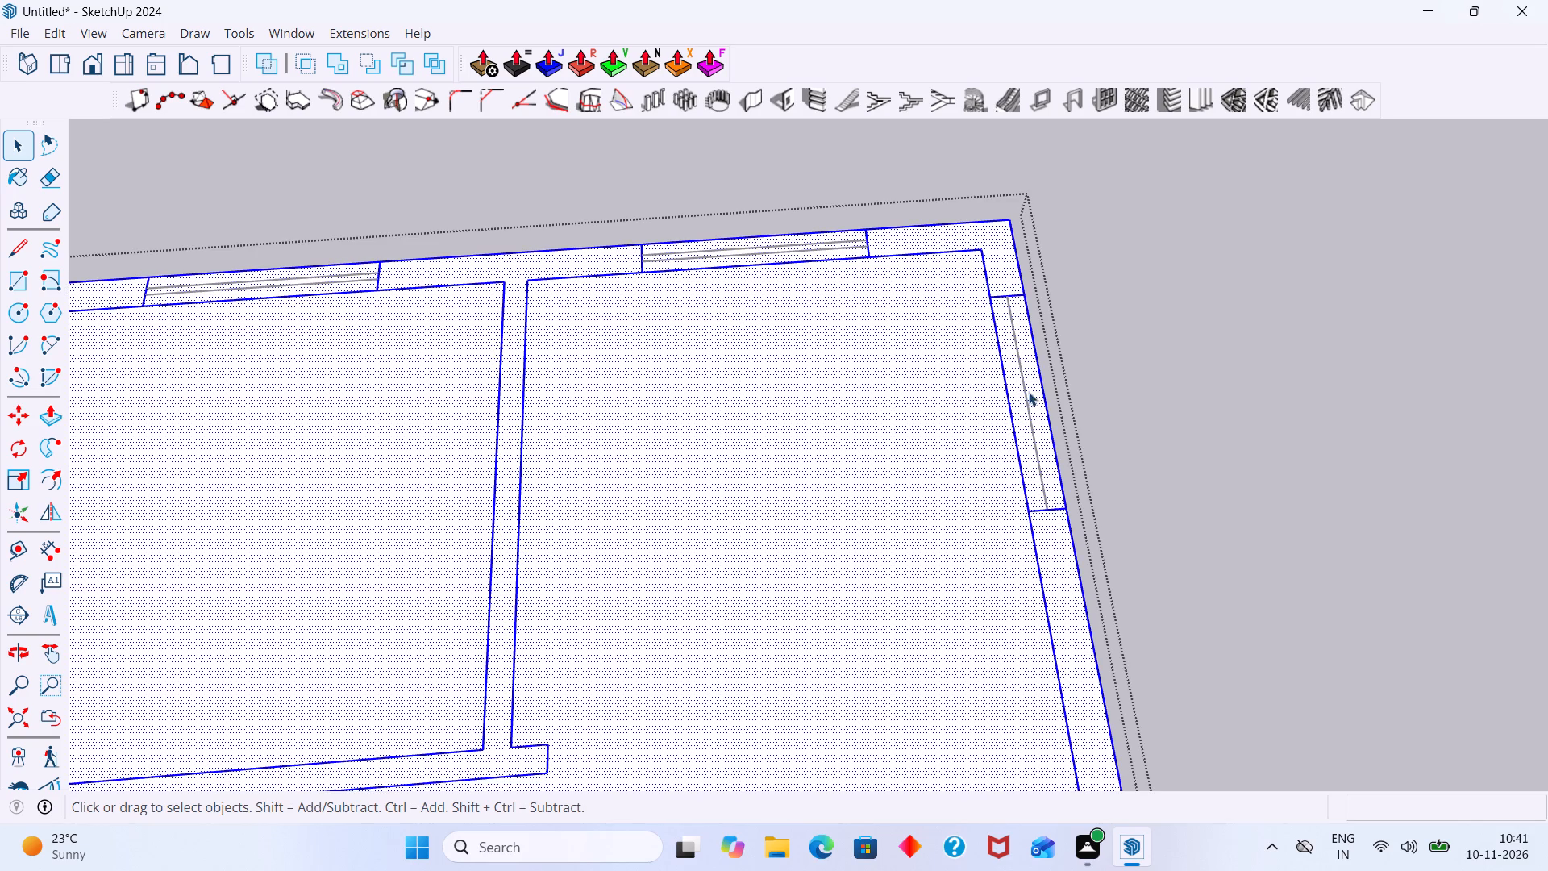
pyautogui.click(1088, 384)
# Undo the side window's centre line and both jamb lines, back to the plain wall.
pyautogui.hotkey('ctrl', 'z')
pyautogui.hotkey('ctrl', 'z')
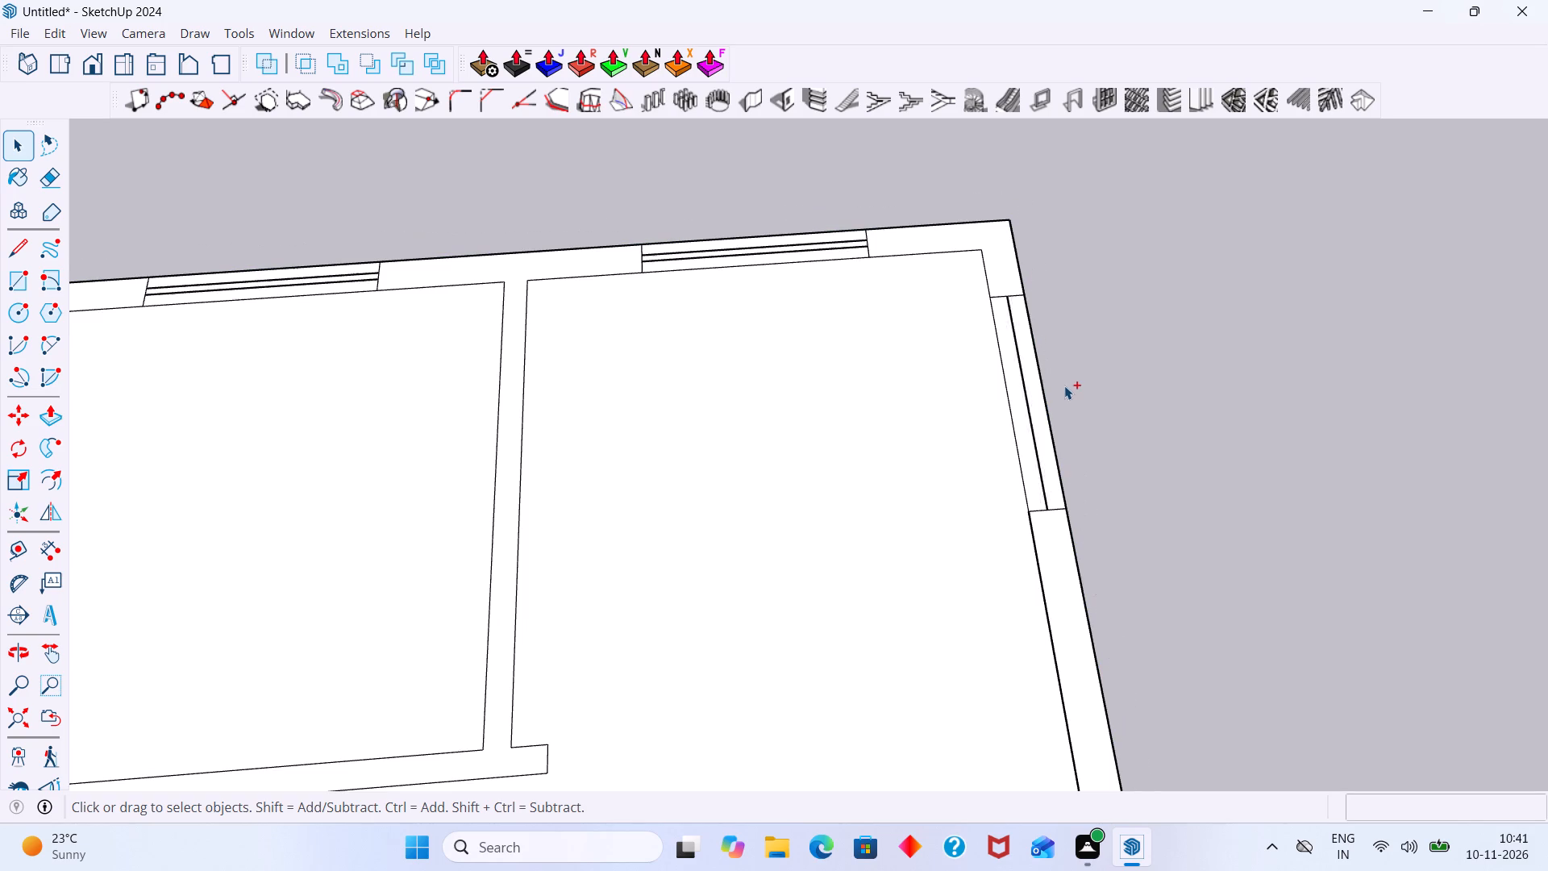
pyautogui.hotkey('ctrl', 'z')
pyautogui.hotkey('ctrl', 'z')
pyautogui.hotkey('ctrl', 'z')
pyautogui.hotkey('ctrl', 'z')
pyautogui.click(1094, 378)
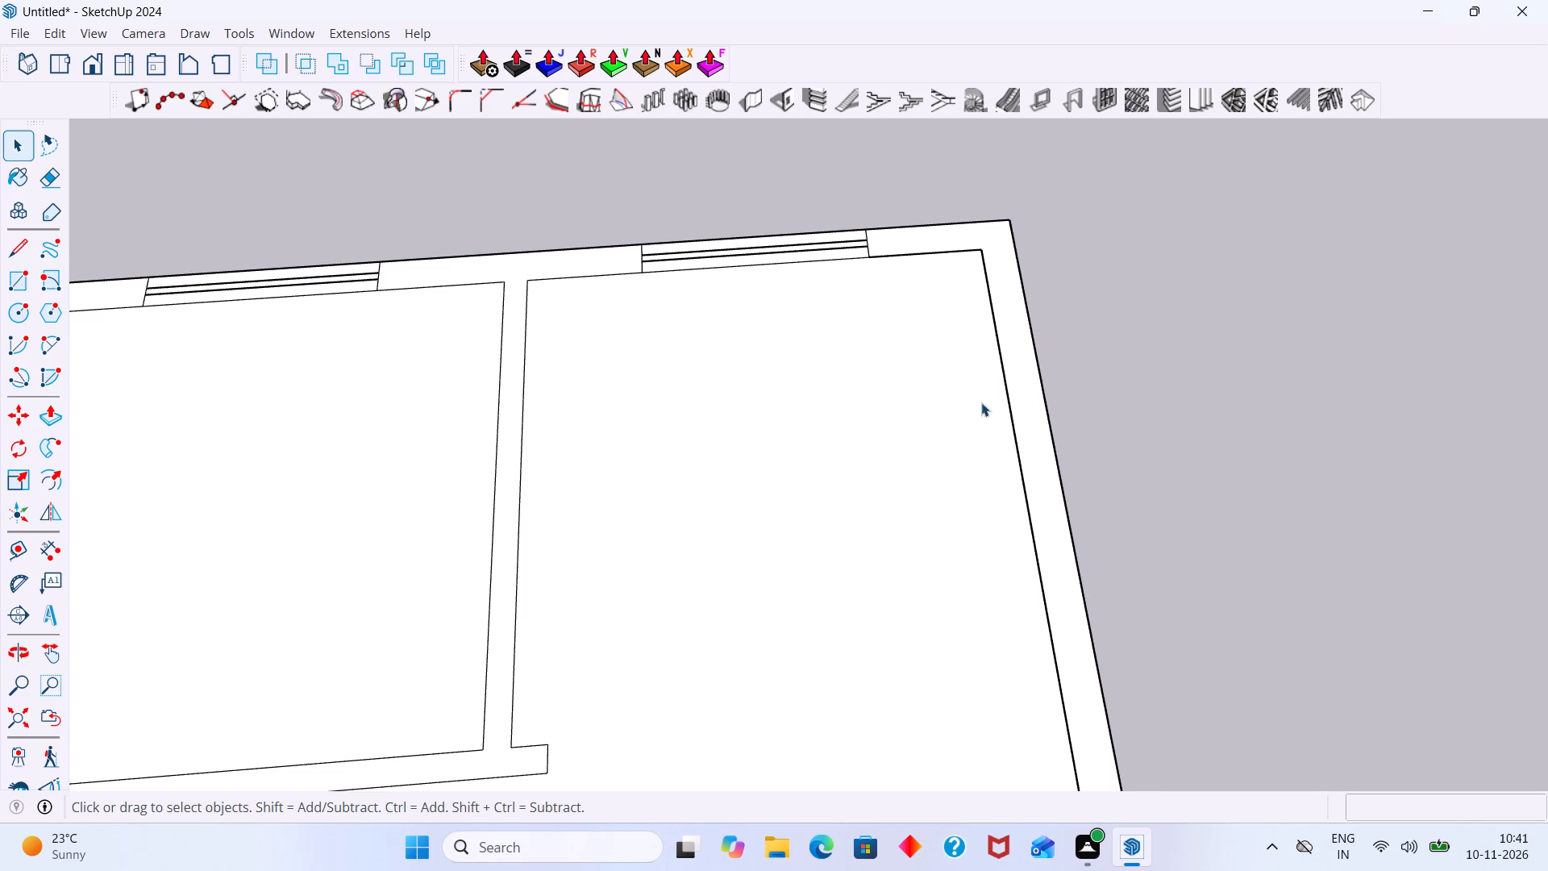
# Reopen the wall group and draw a jamb line across the Living & Dining side wall near its upper corner.
pyautogui.doubleClick(967, 410)
pyautogui.doubleClick(1029, 411)
pyautogui.click(1026, 415)
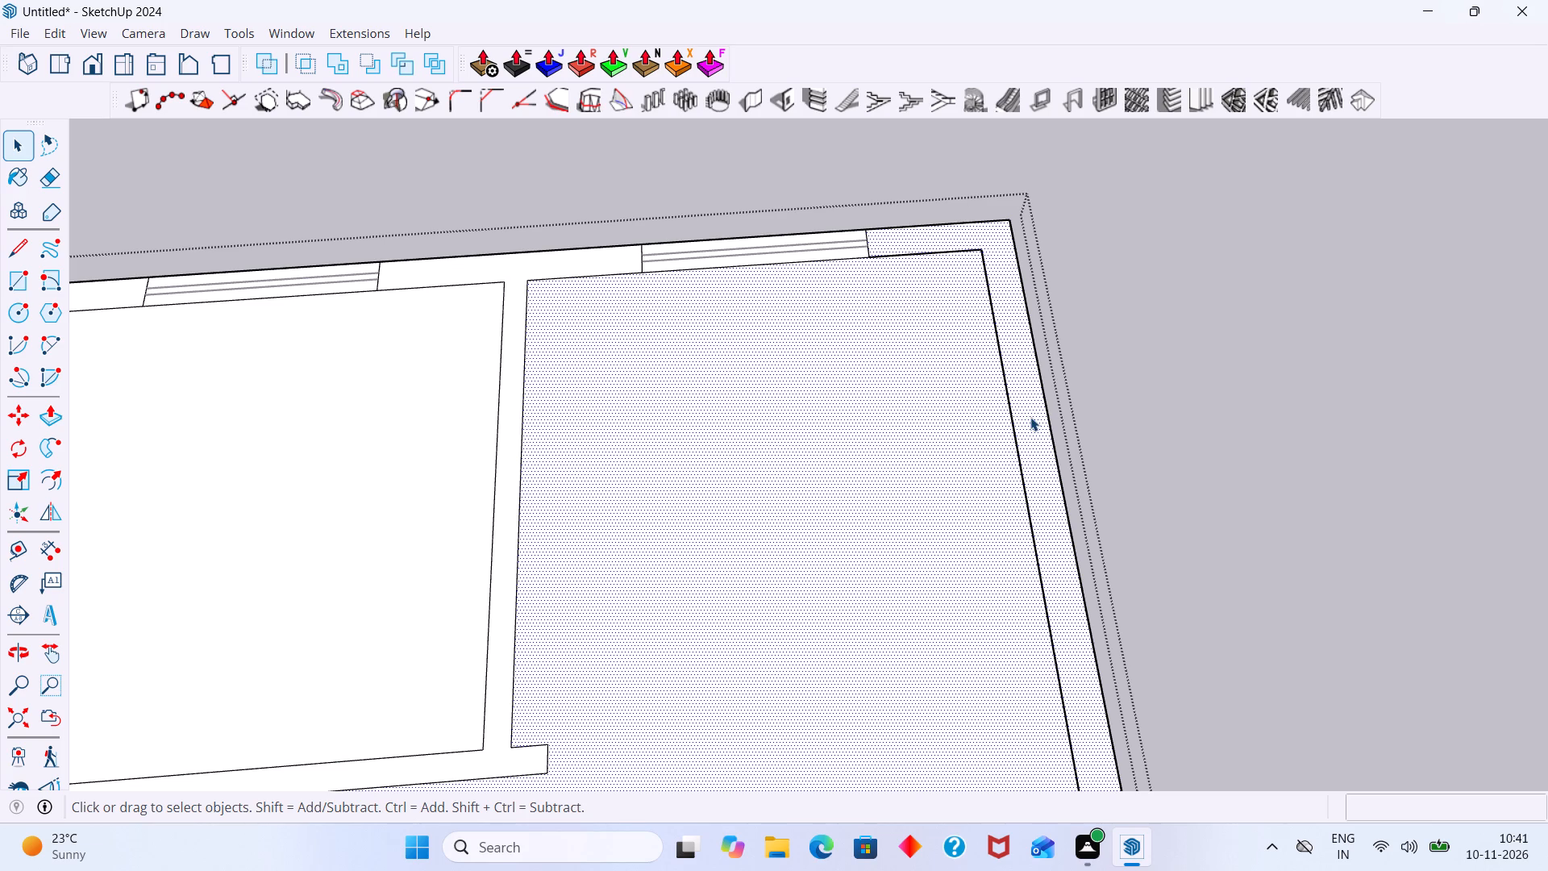
pyautogui.press('l')
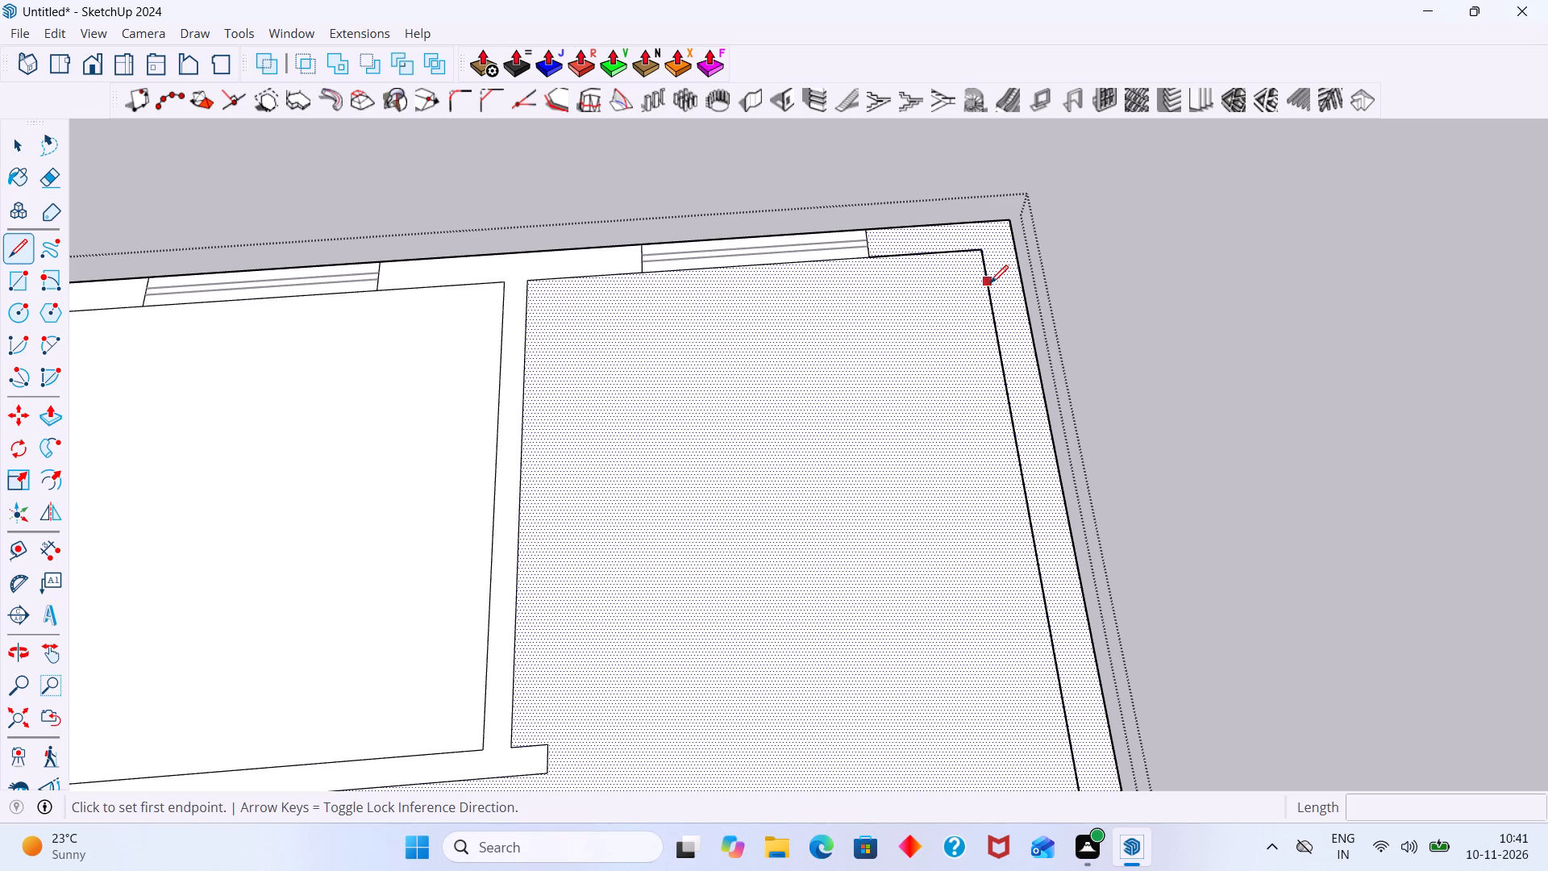
pyautogui.click(990, 293)
pyautogui.click(1026, 294)
pyautogui.scroll(-1, 1026, 294)
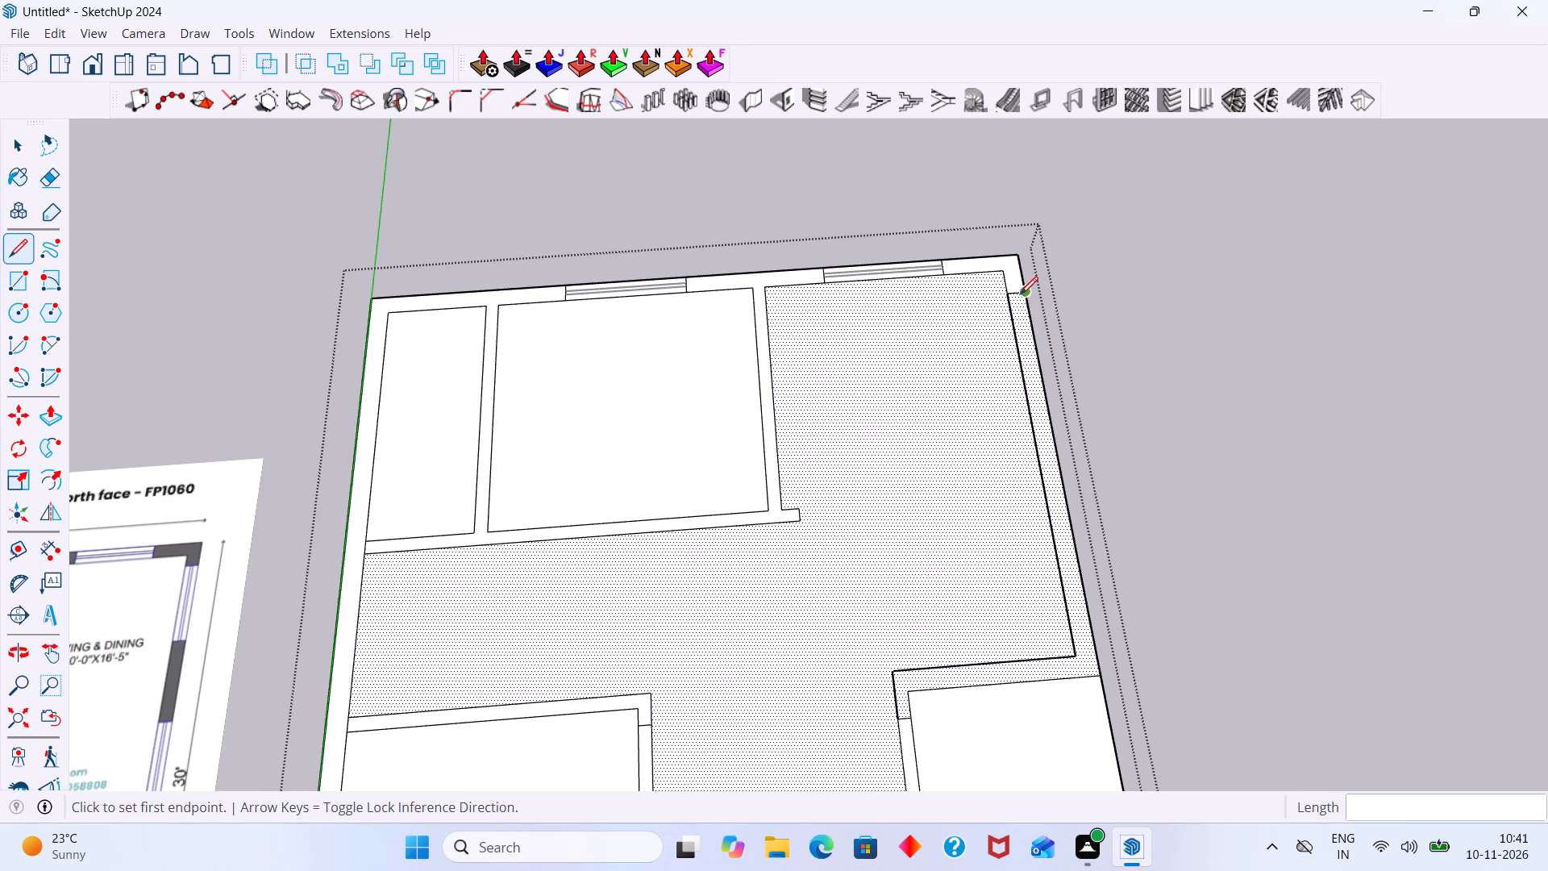
pyautogui.press('space')
# Place a guide line 5' from the jamb line, along the side wall away from the upper corner.
pyautogui.scroll(5, 1015, 295)
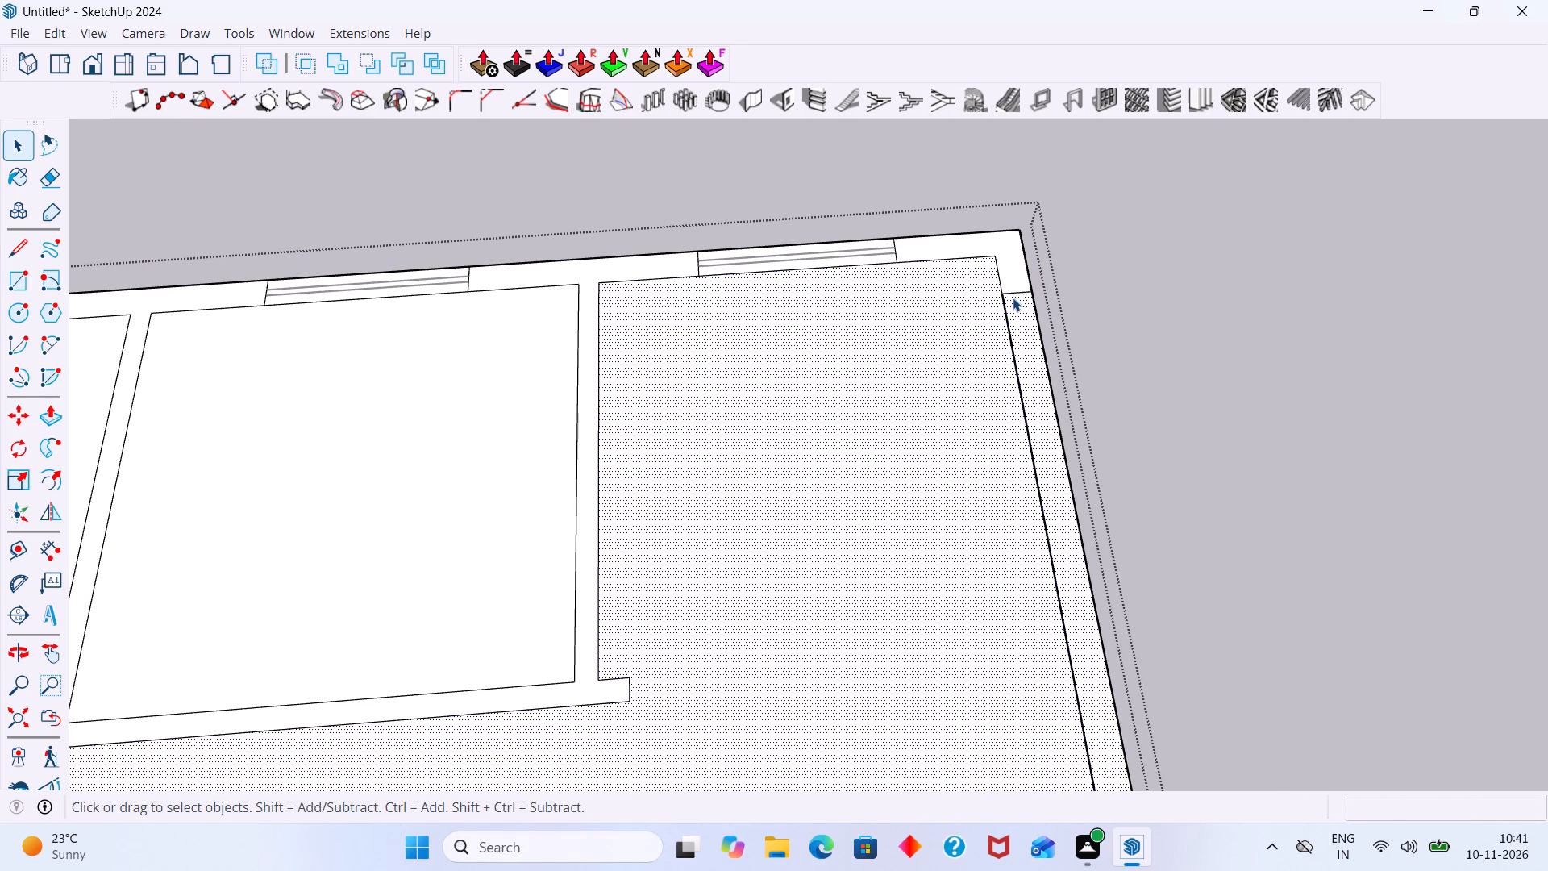
pyautogui.press('t')
pyautogui.click(1013, 295)
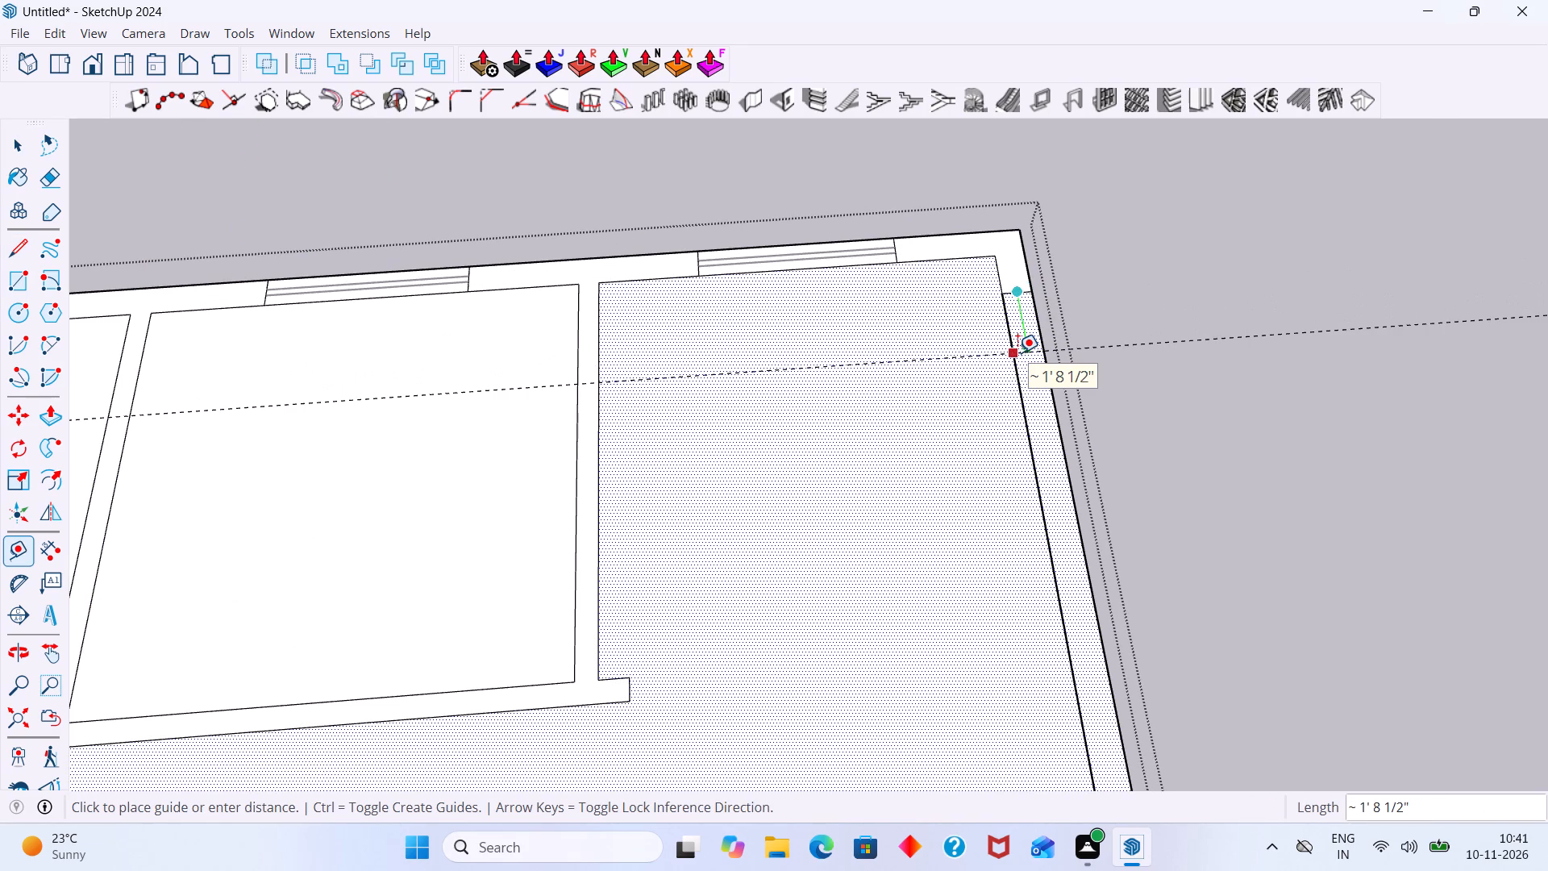
pyautogui.write("5'")
pyautogui.press('Return')
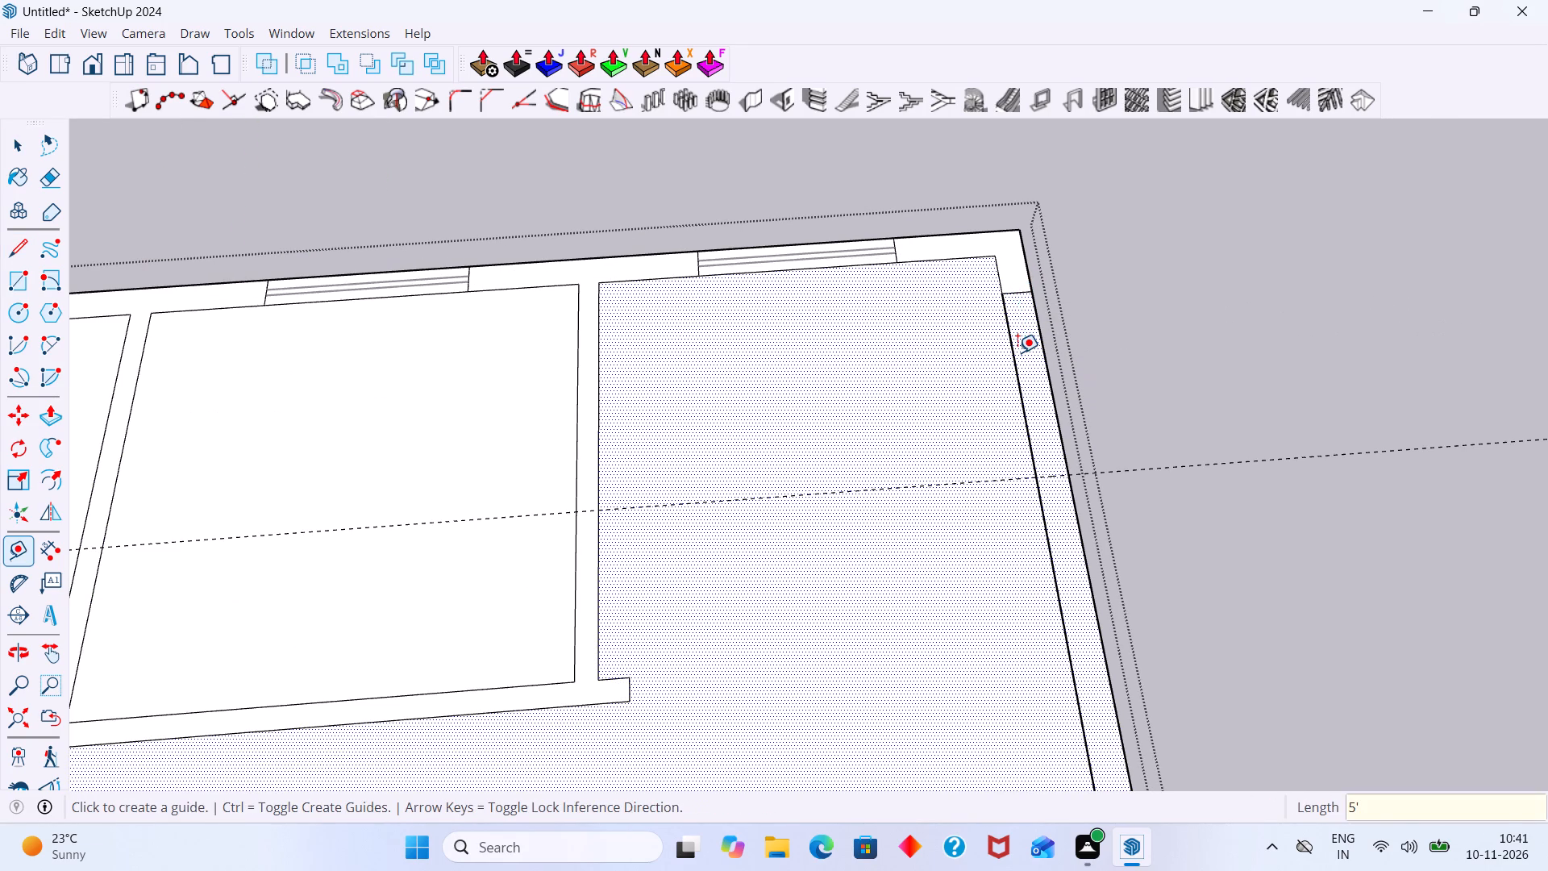
# Draw the second jamb line, 9" long, across the side wall along the guide.
pyautogui.press('l')
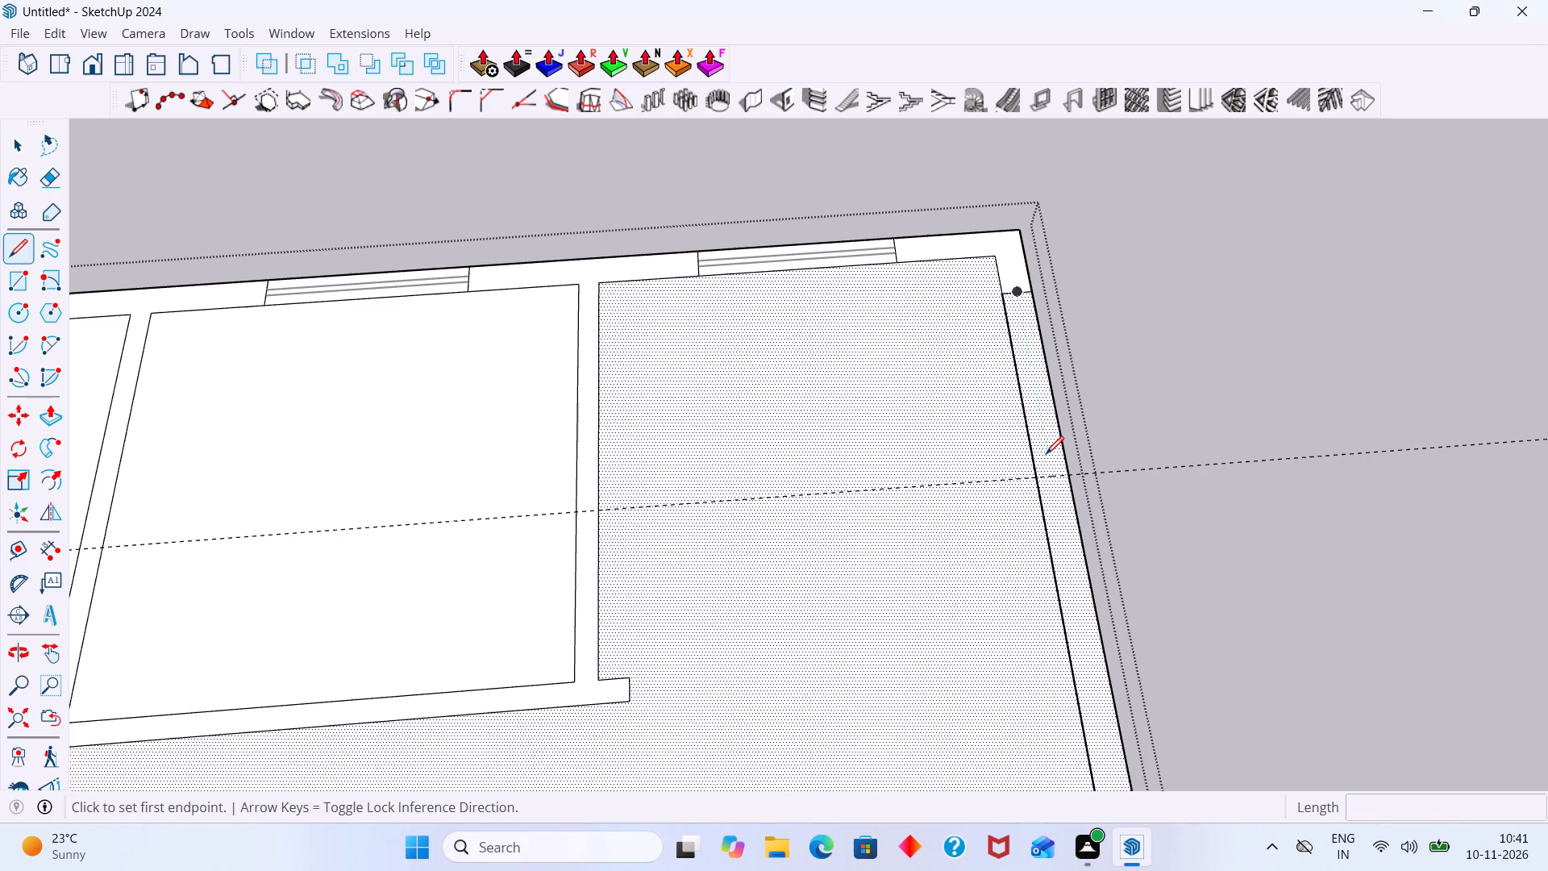
pyautogui.click(1034, 477)
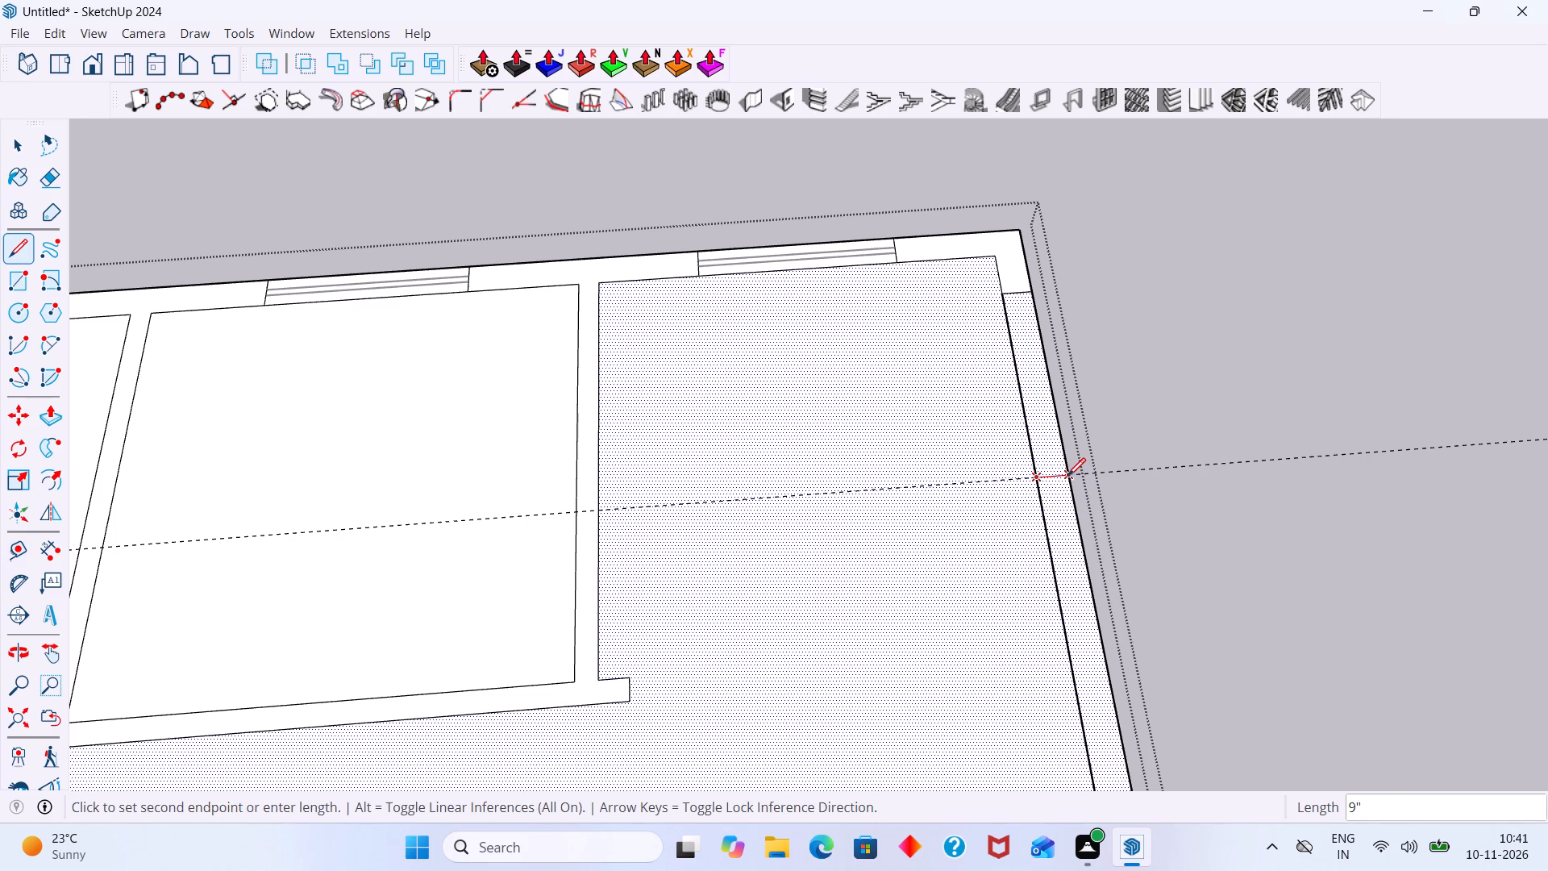
pyautogui.click(1067, 476)
pyautogui.press('space')
# Draw a 5' centre line for the side window between the midpoints of its two jamb lines.
pyautogui.press('l')
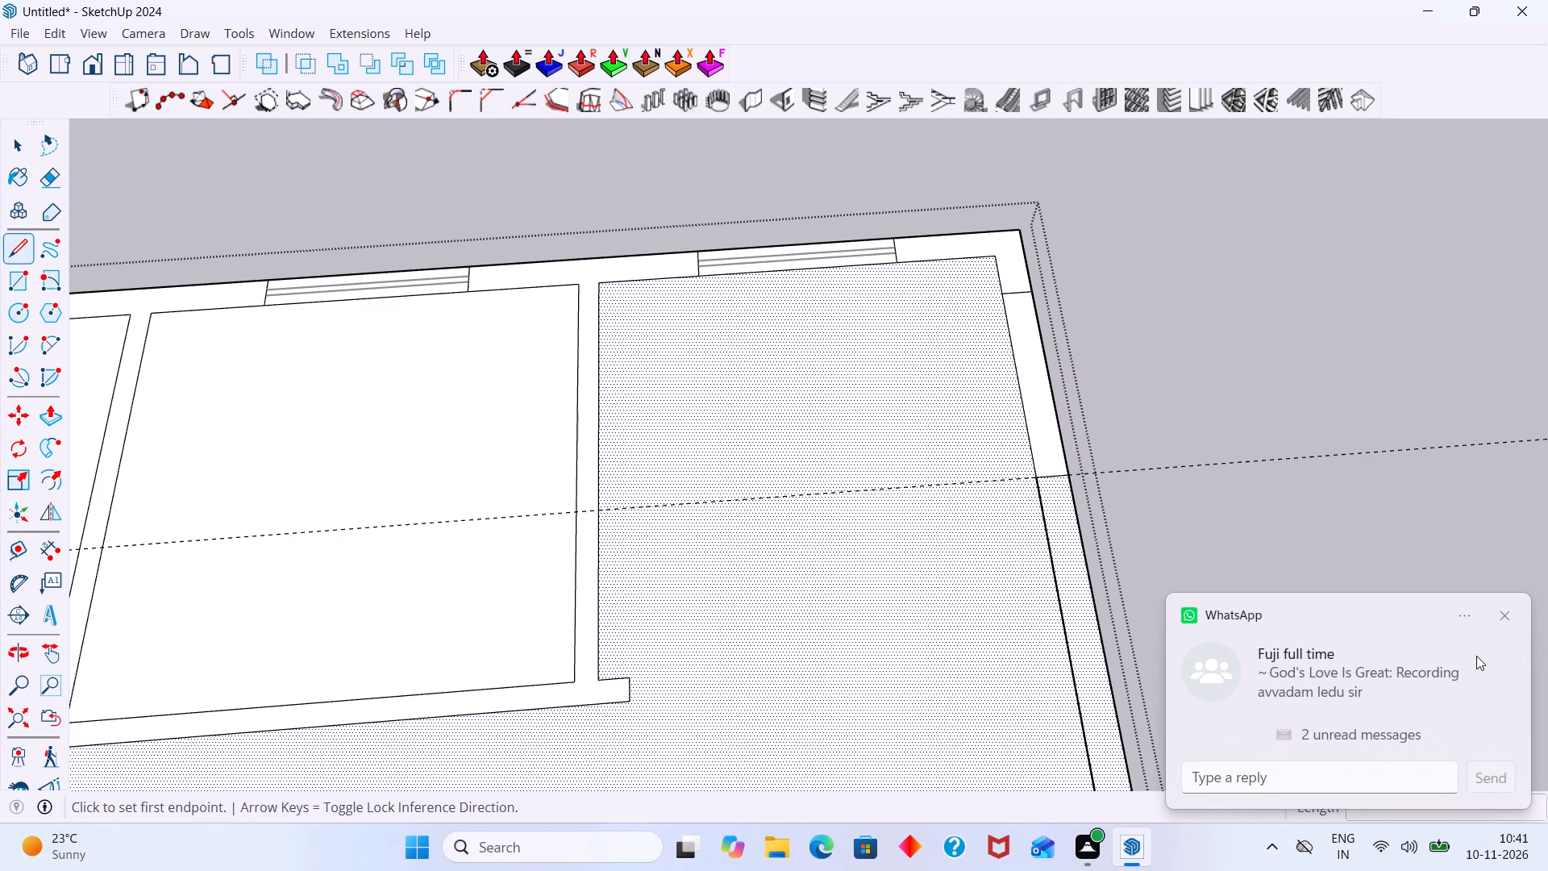
pyautogui.click(1504, 616)
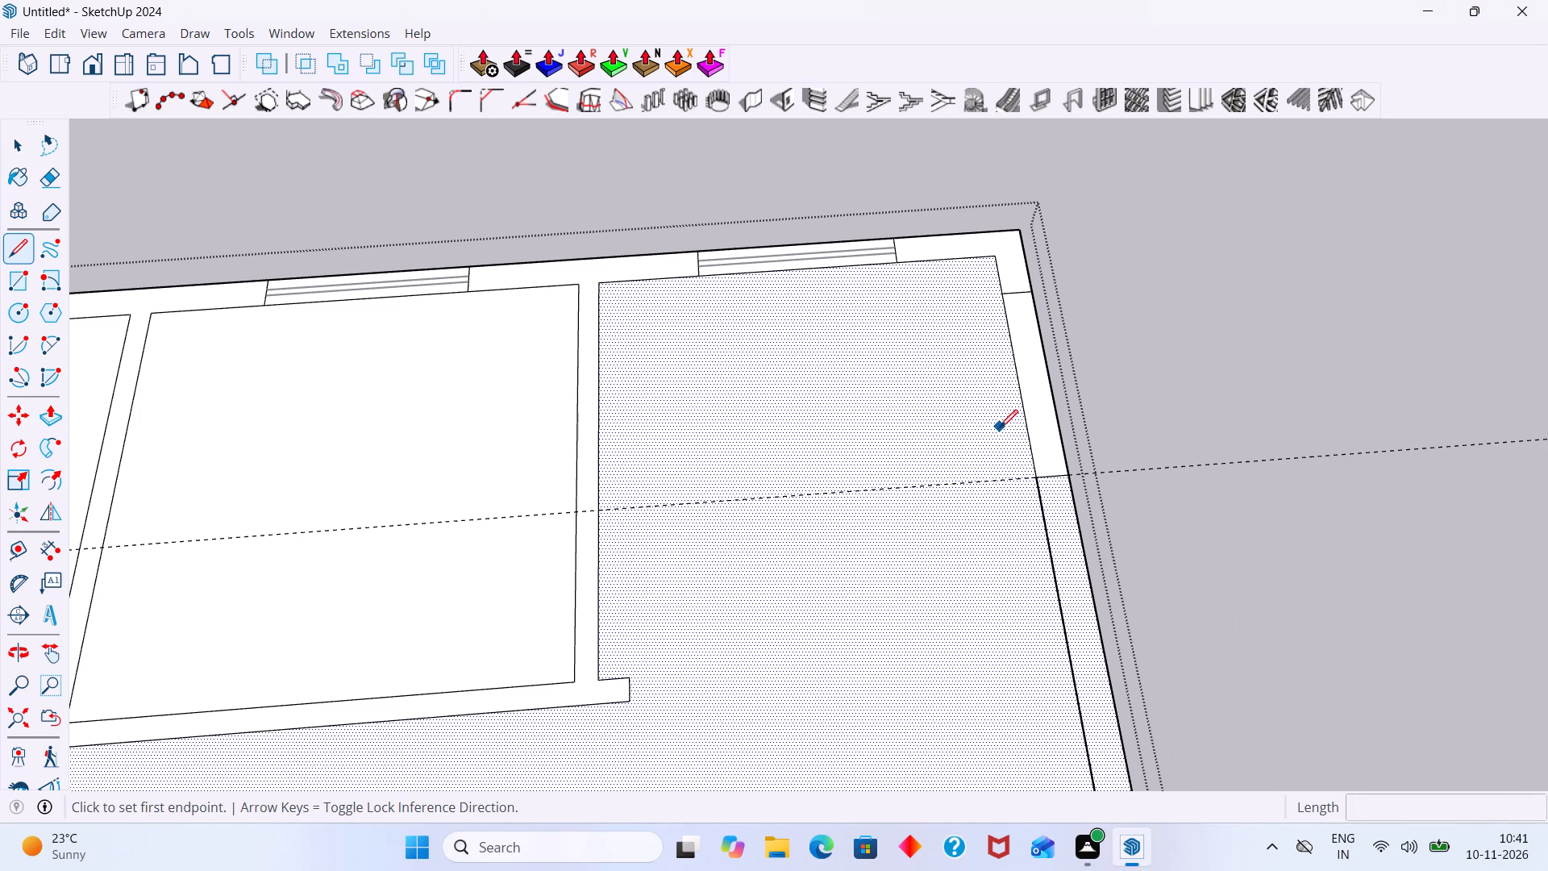
pyautogui.click(1016, 294)
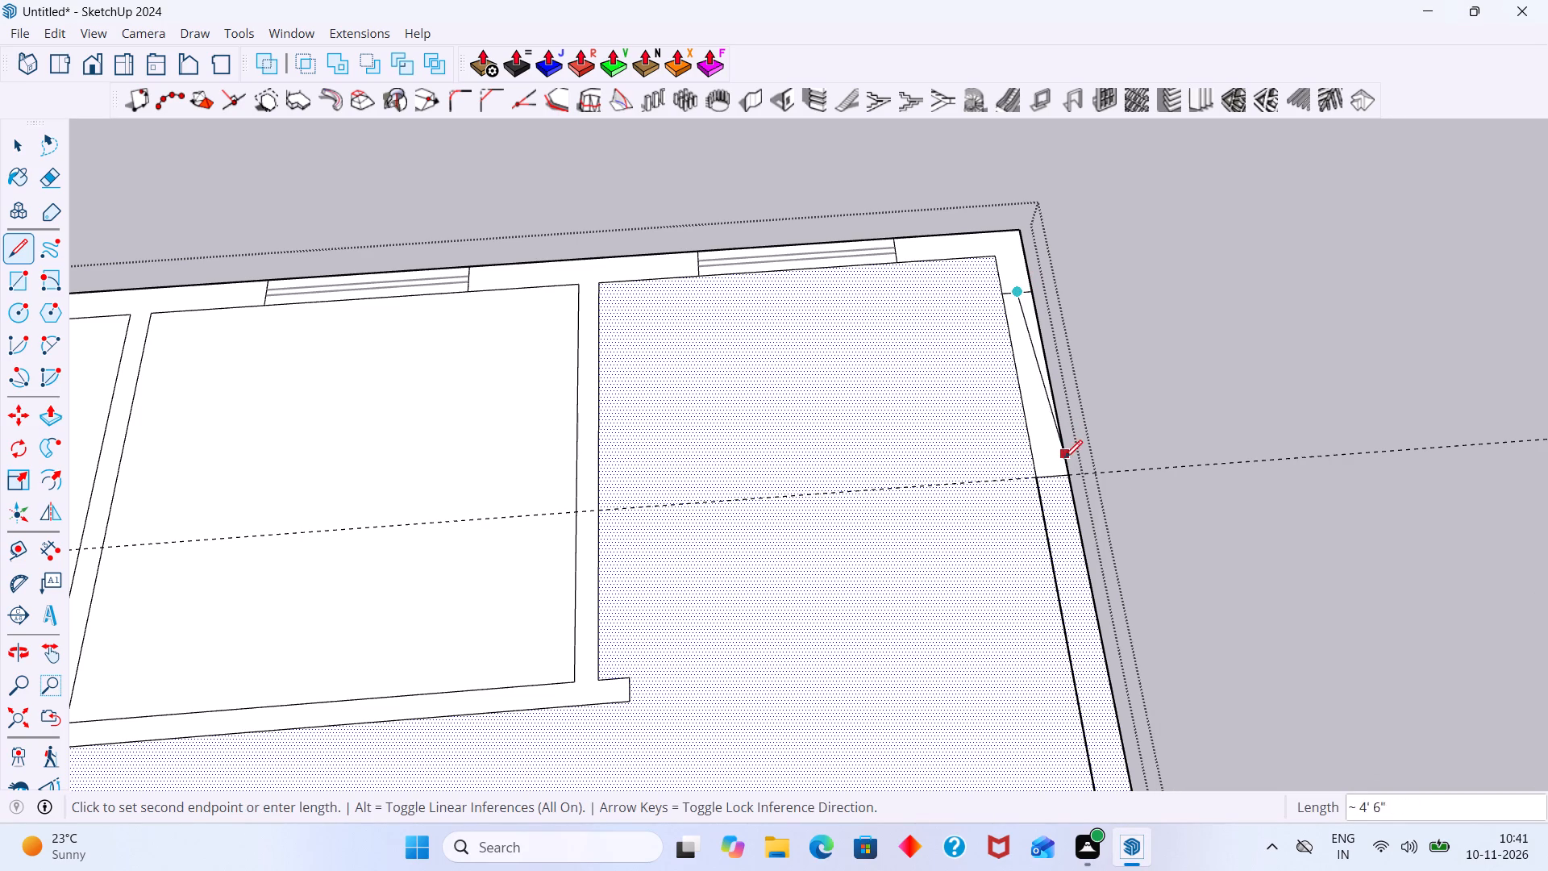
pyautogui.click(1050, 473)
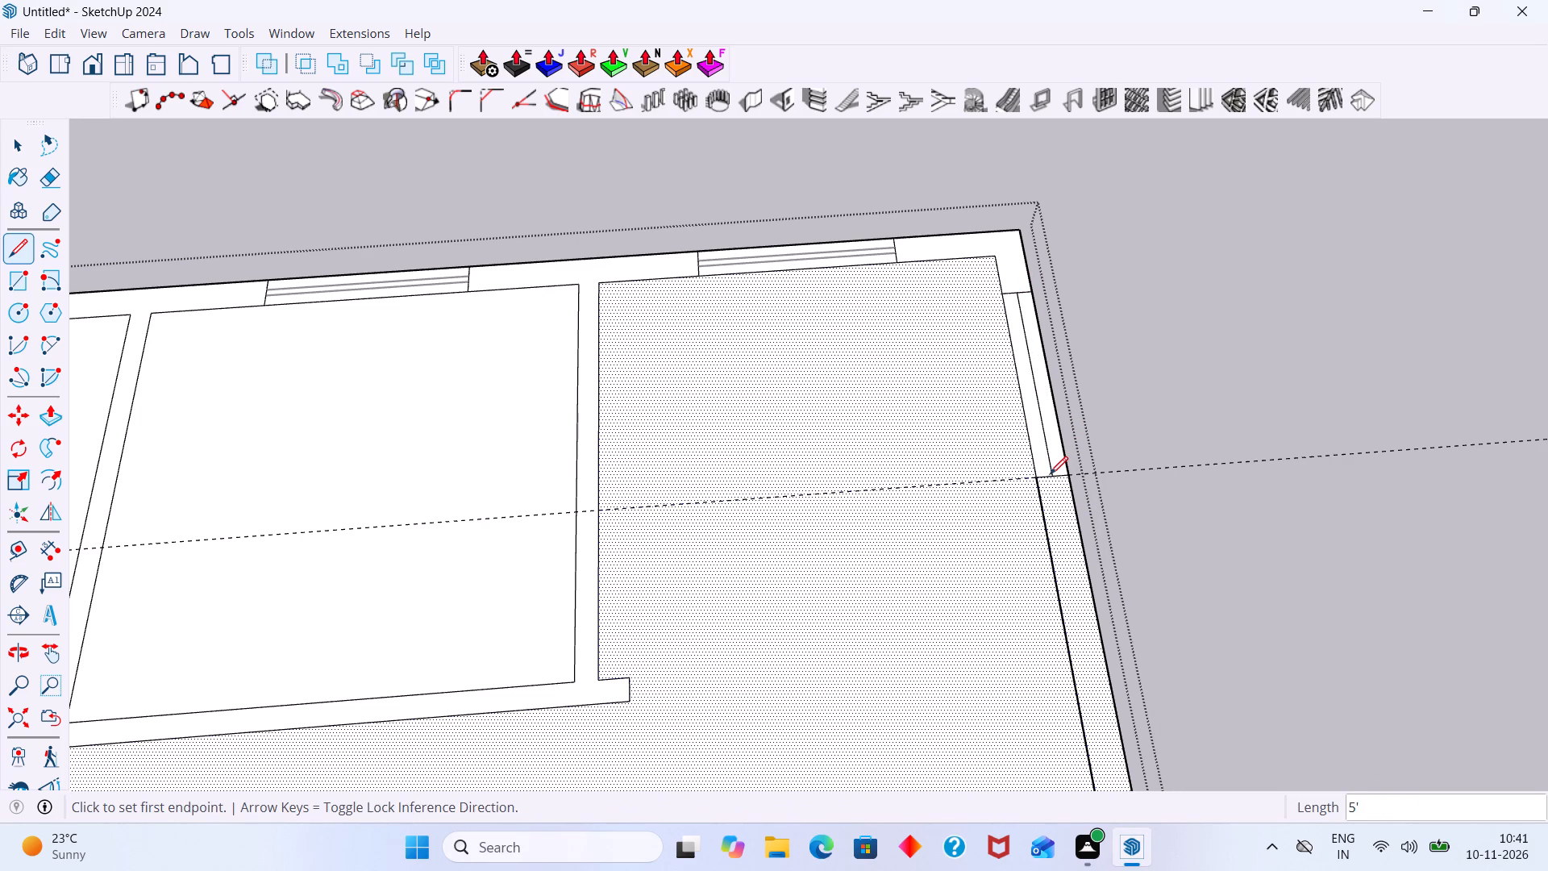
pyautogui.press('space')
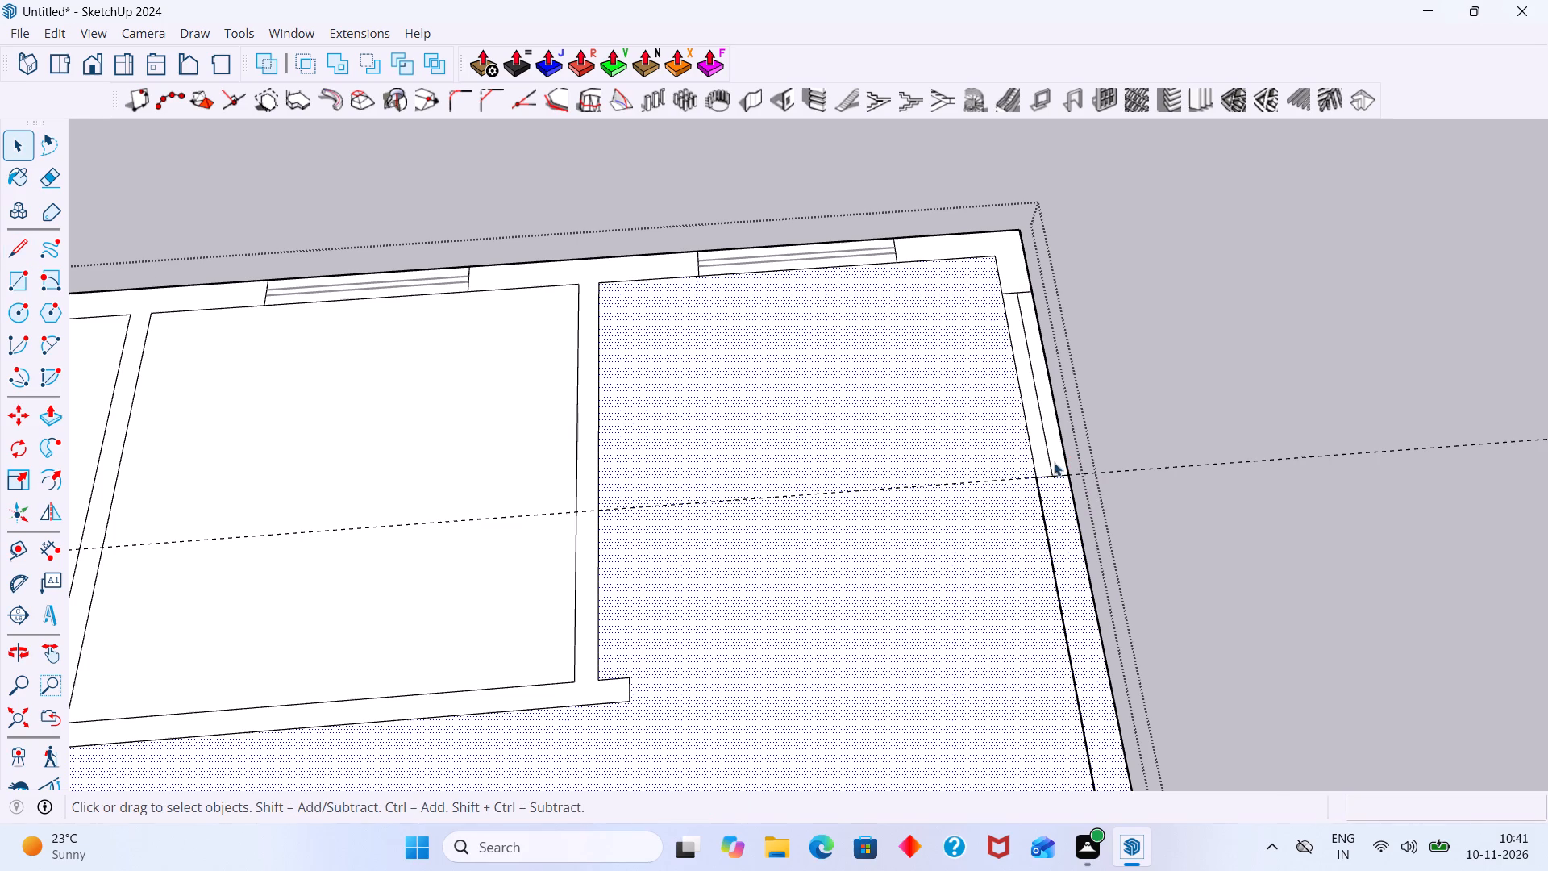
# Copy the side window's centre line 1" toward the wall's outer face.
pyautogui.scroll(5, 1036, 432)
pyautogui.click(1047, 427)
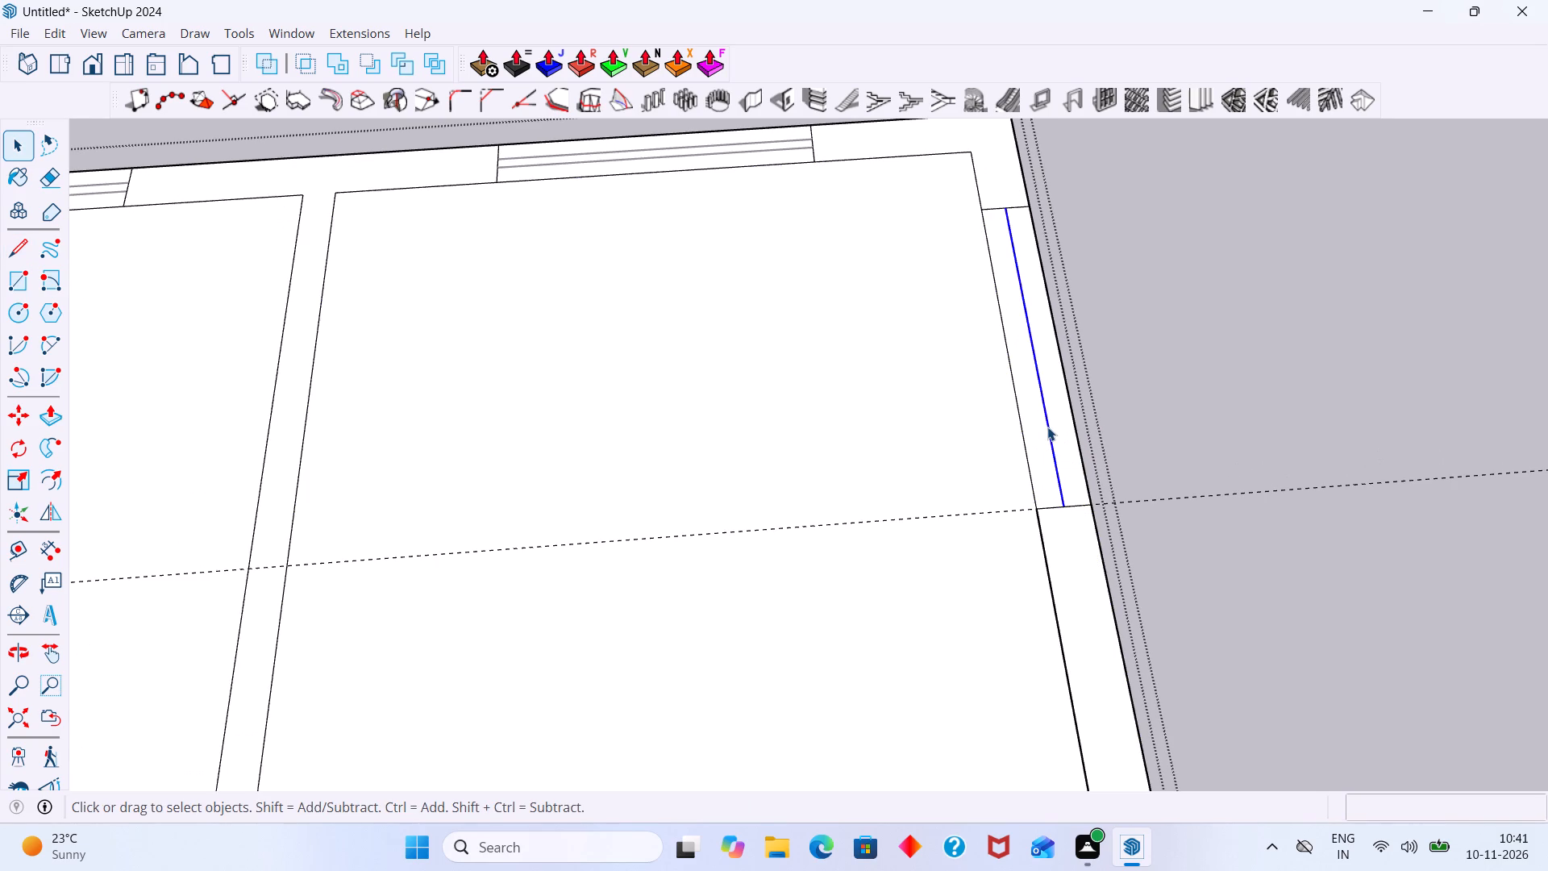
pyautogui.press('m')
pyautogui.click(1047, 427)
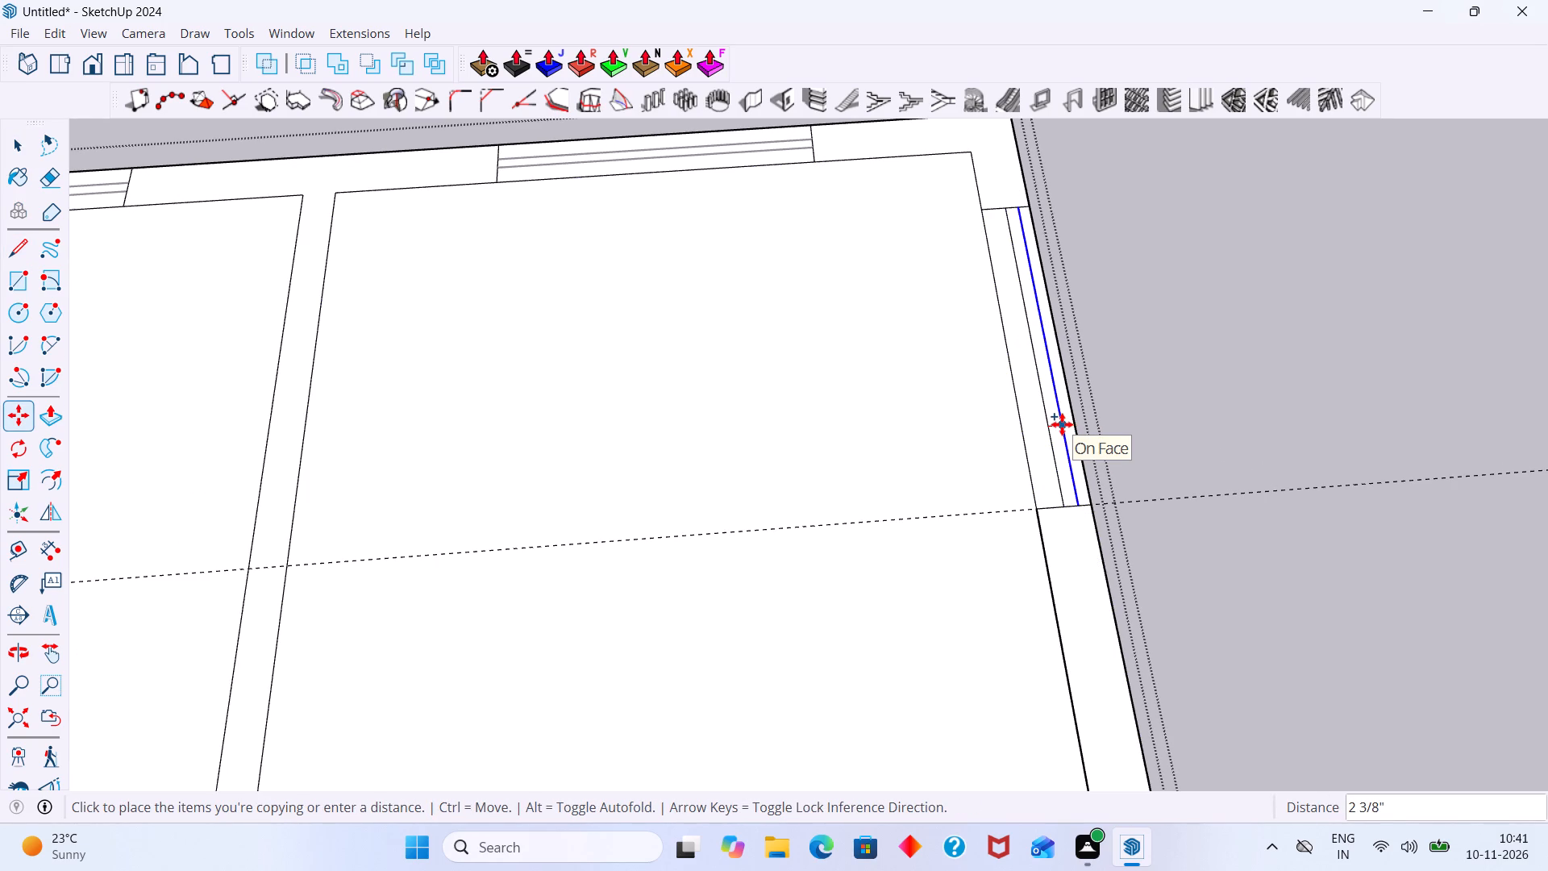
pyautogui.write('1"')
pyautogui.press('Return')
# Copy the offset window line 2" back toward the wall's inner face, past the centre line.
pyautogui.scroll(7, 1059, 429)
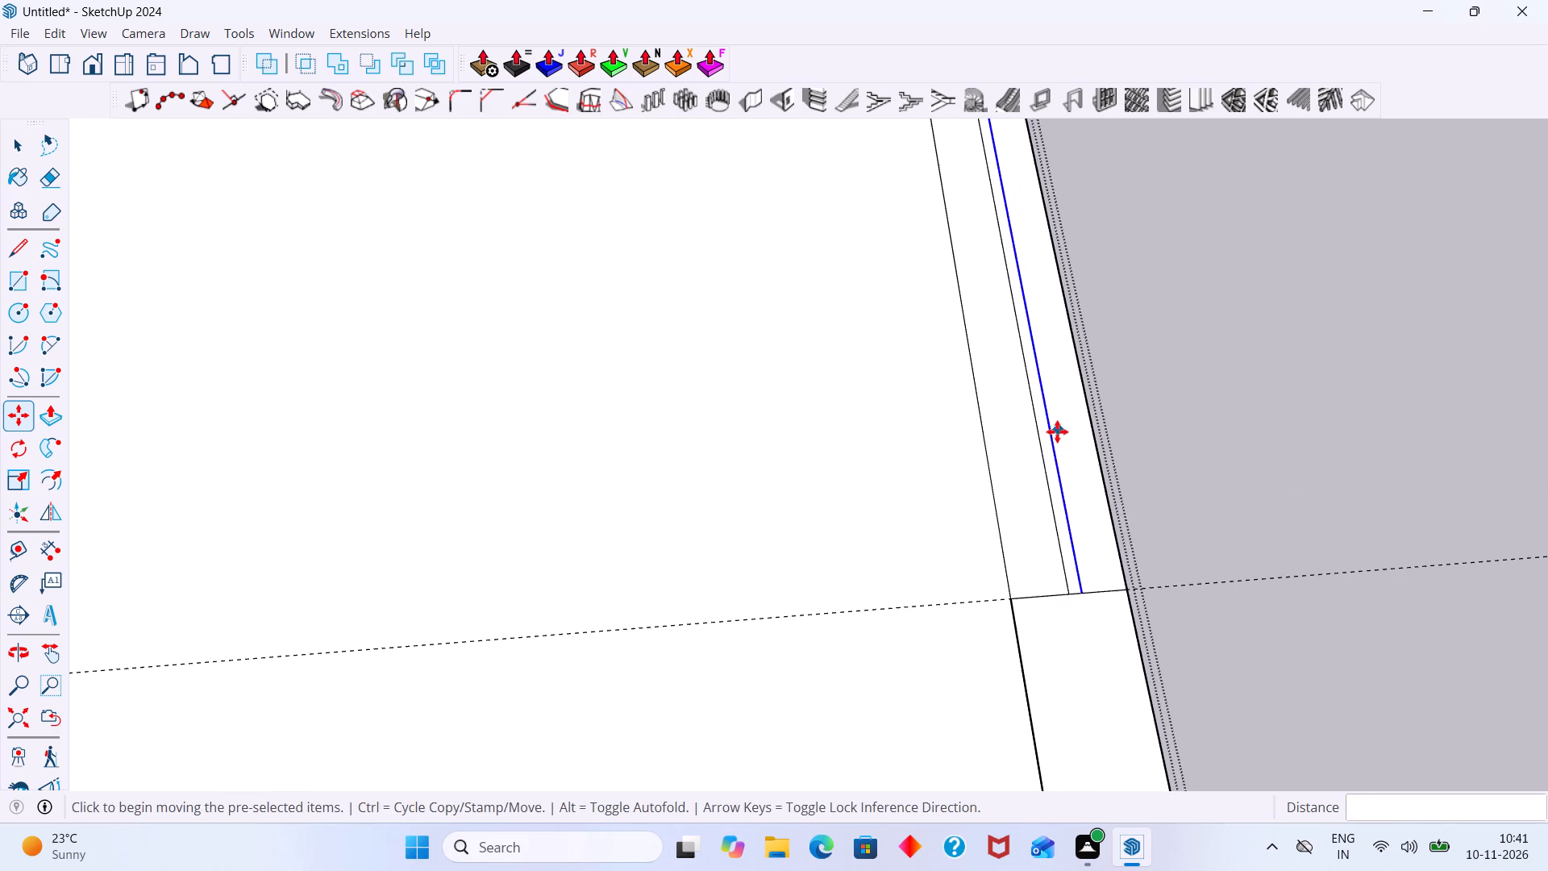
pyautogui.click(1055, 433)
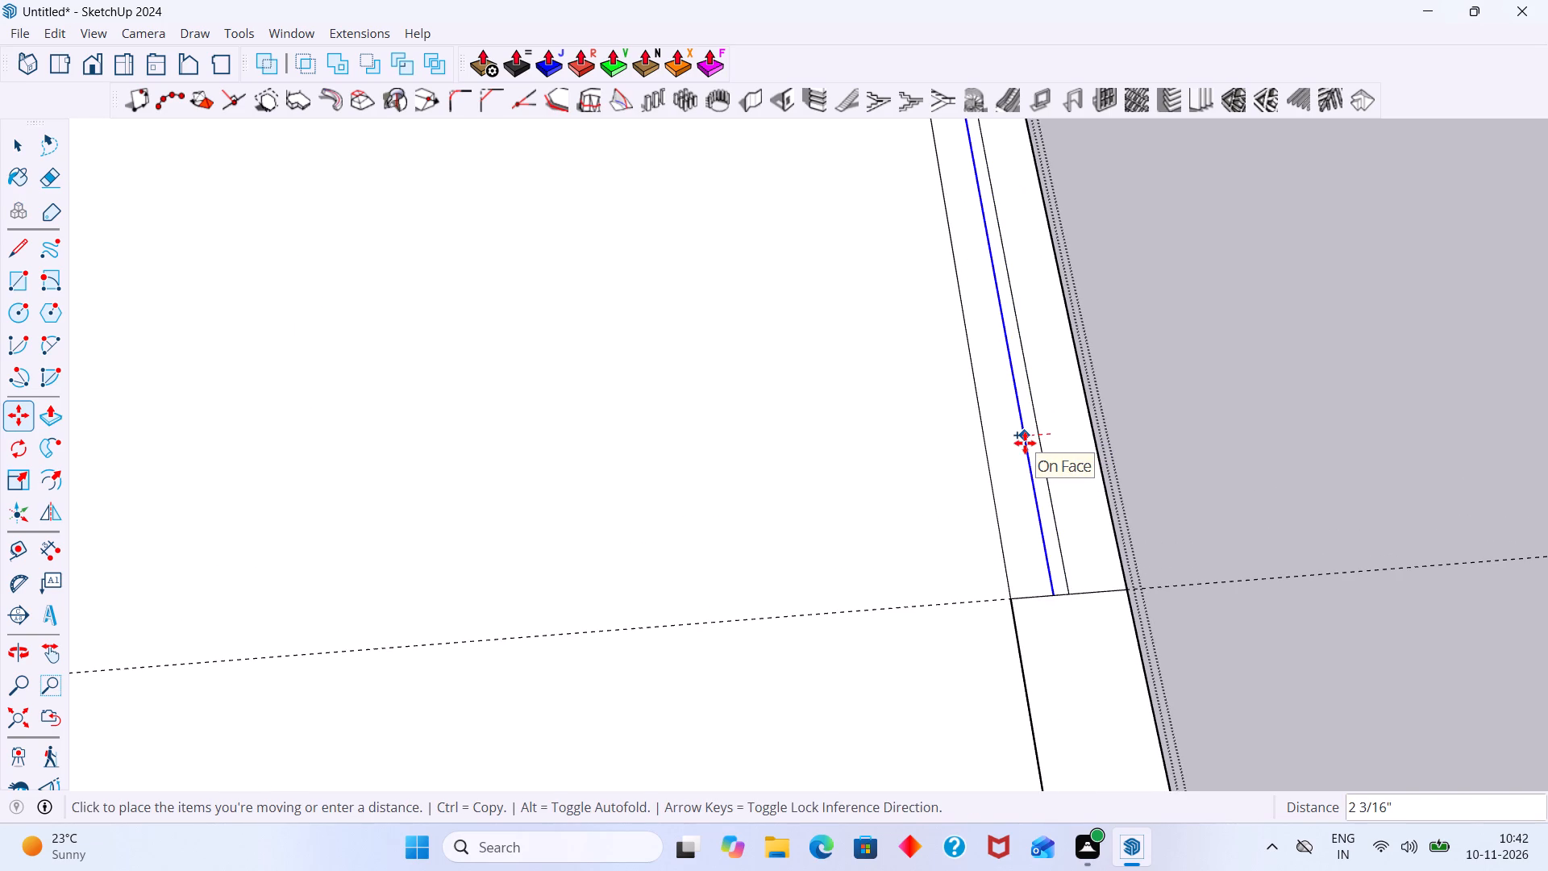
pyautogui.press('2')
pyautogui.hotkey('shift', '"')
pyautogui.press('Return')
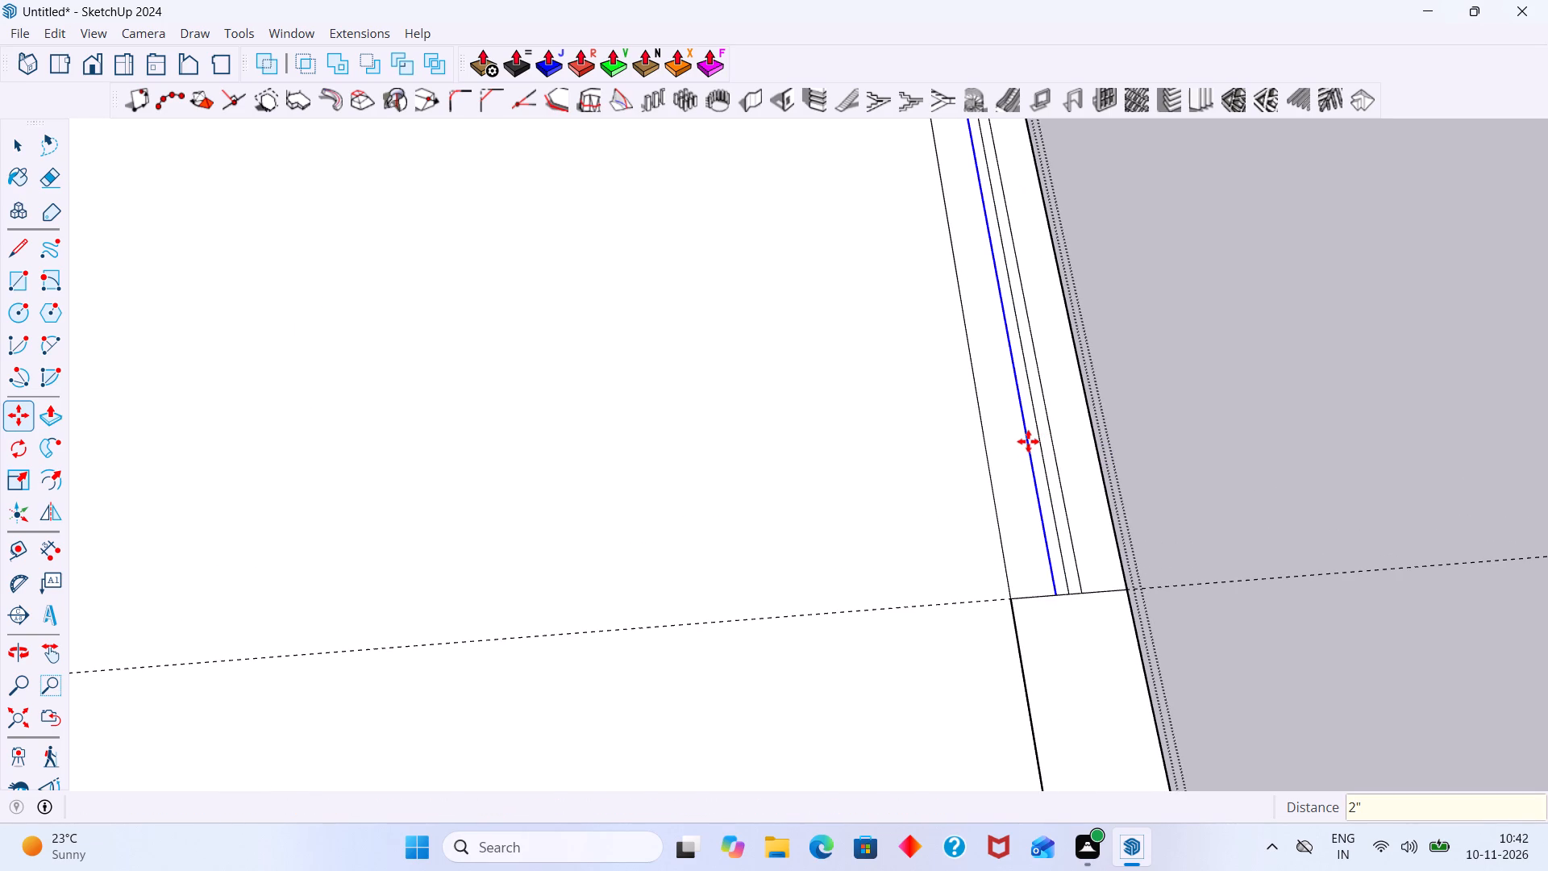
# Delete the side window's middle line between the two offset lines and close the wall group.
pyautogui.press('space')
pyautogui.click(1045, 457)
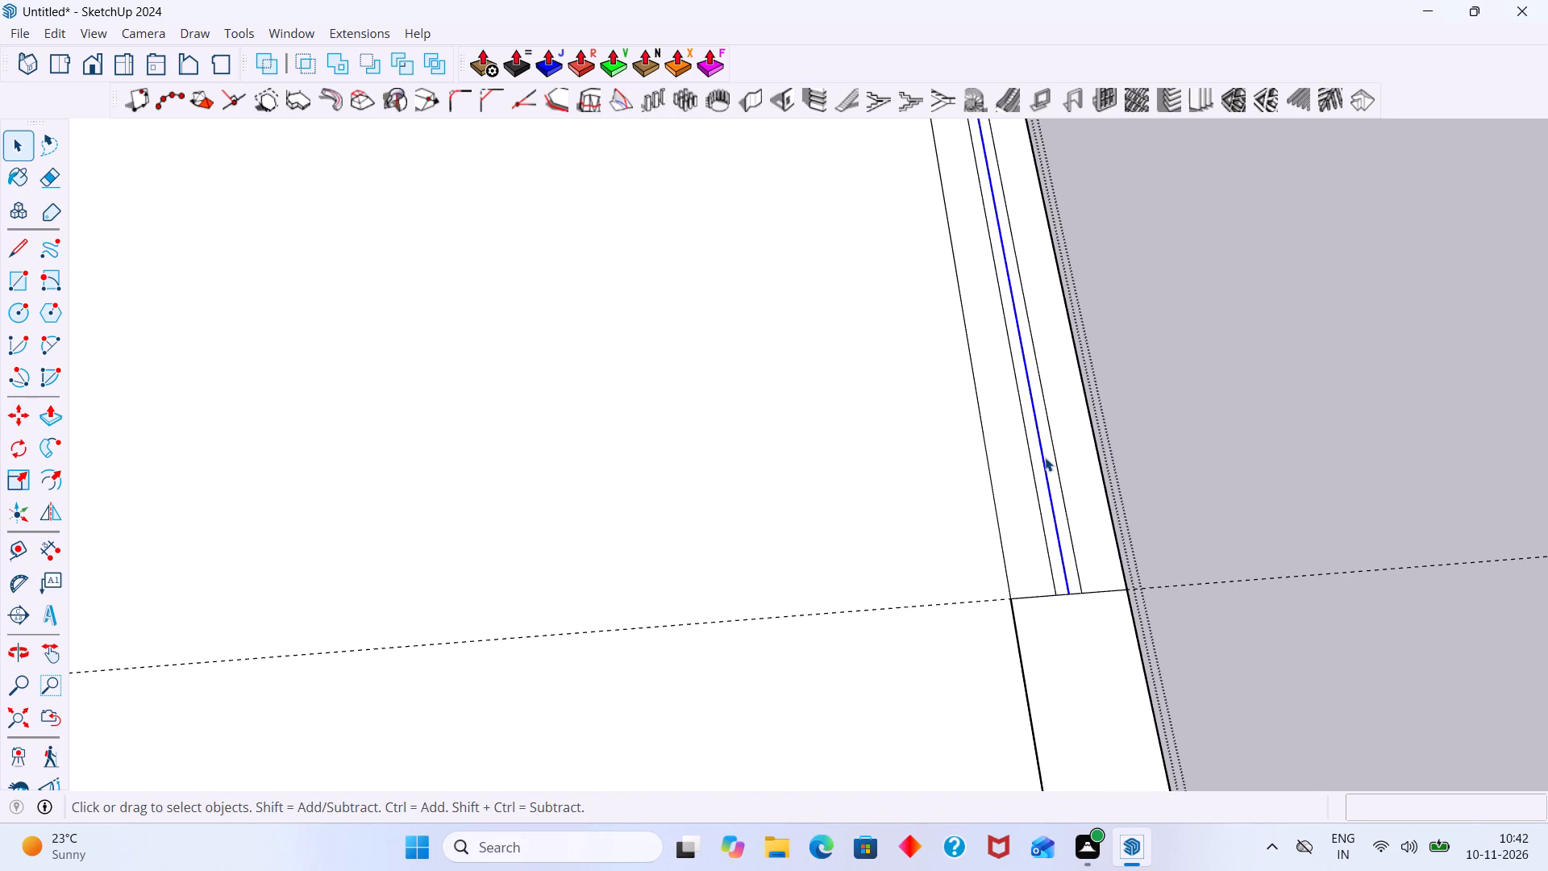
pyautogui.press('Delete')
pyautogui.scroll(-11, 1045, 457)
pyautogui.click(1166, 434)
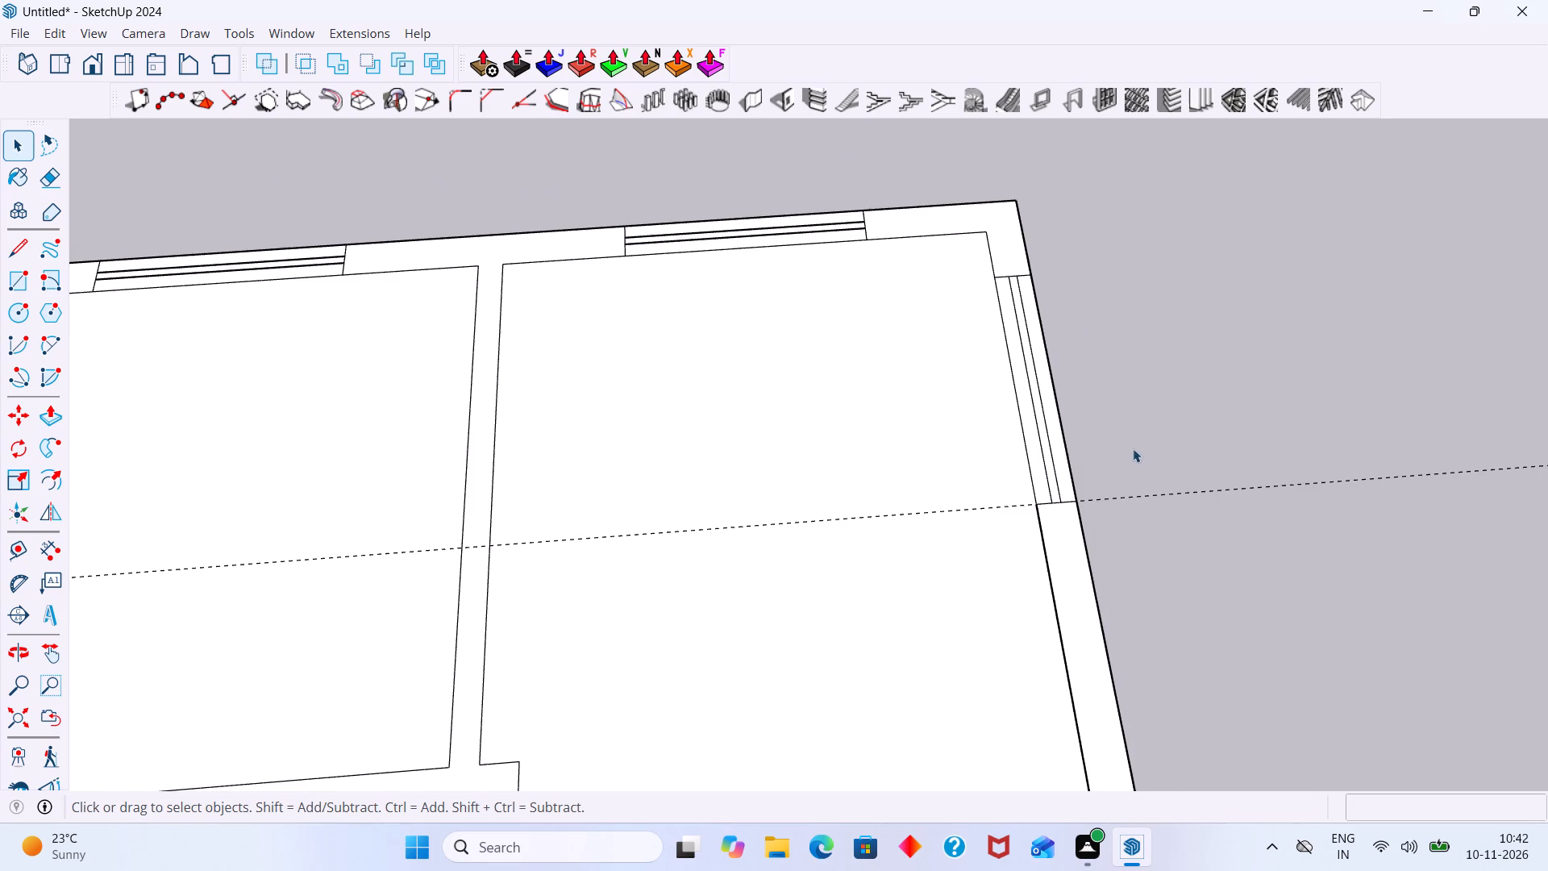
# Reopen the wall group and erase the dashed guide line running through the side window's lower jamb.
pyautogui.scroll(-3, 1130, 452)
pyautogui.scroll(4, 1096, 488)
pyautogui.scroll(-9, 1114, 494)
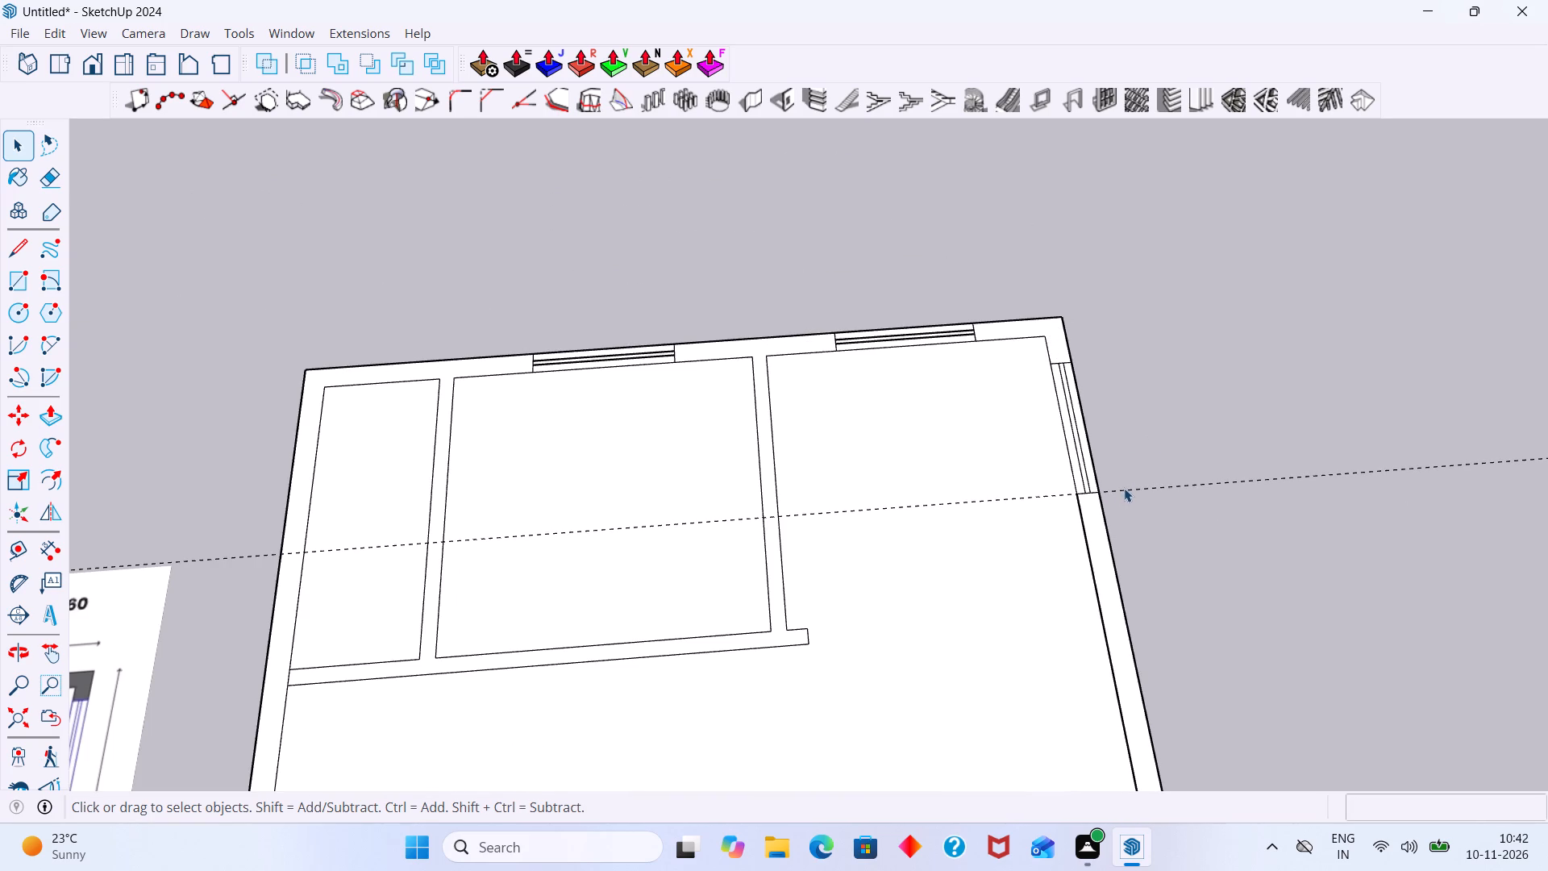
pyautogui.press('e')
pyautogui.moveTo(1219, 454); pyautogui.dragTo(1223, 509)
pyautogui.press('space')
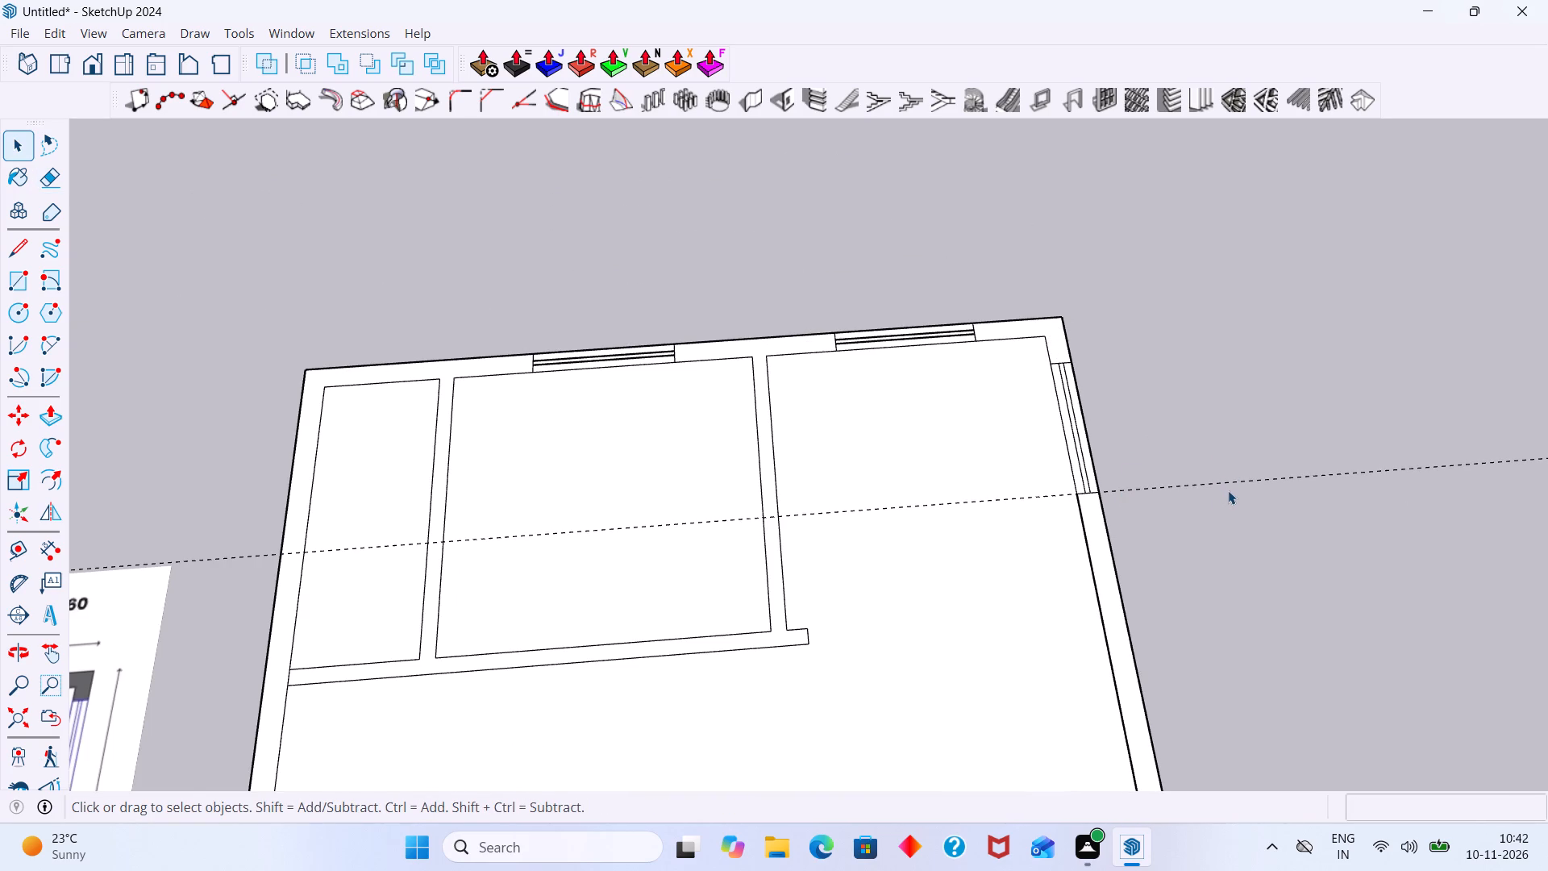
pyautogui.doubleClick(1228, 481)
pyautogui.click(1230, 480)
pyautogui.click(1230, 482)
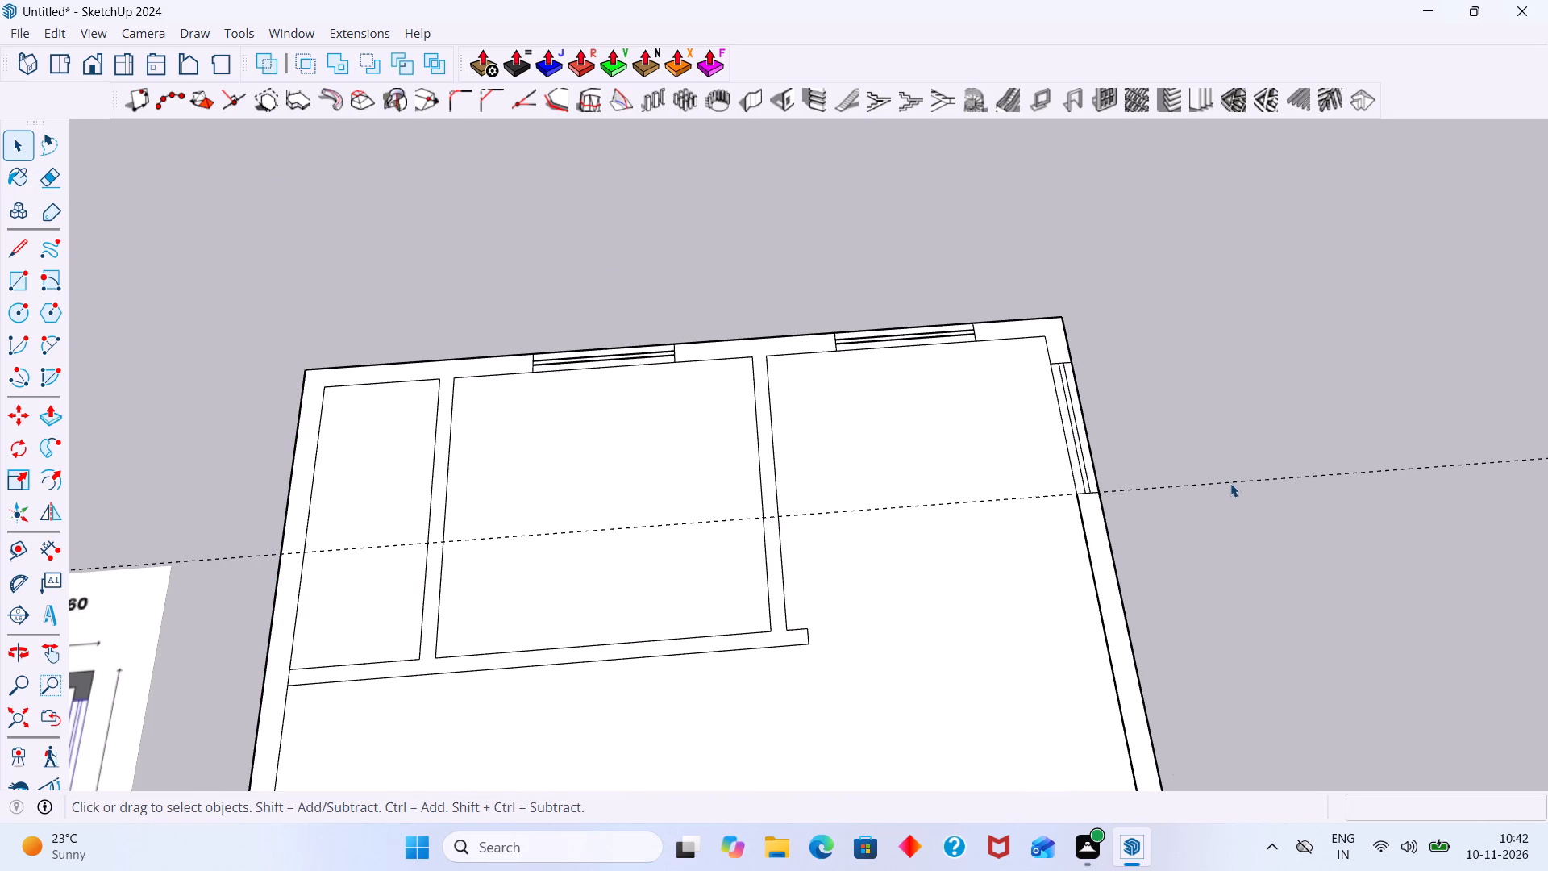
pyautogui.click(1231, 483)
pyautogui.doubleClick(1231, 482)
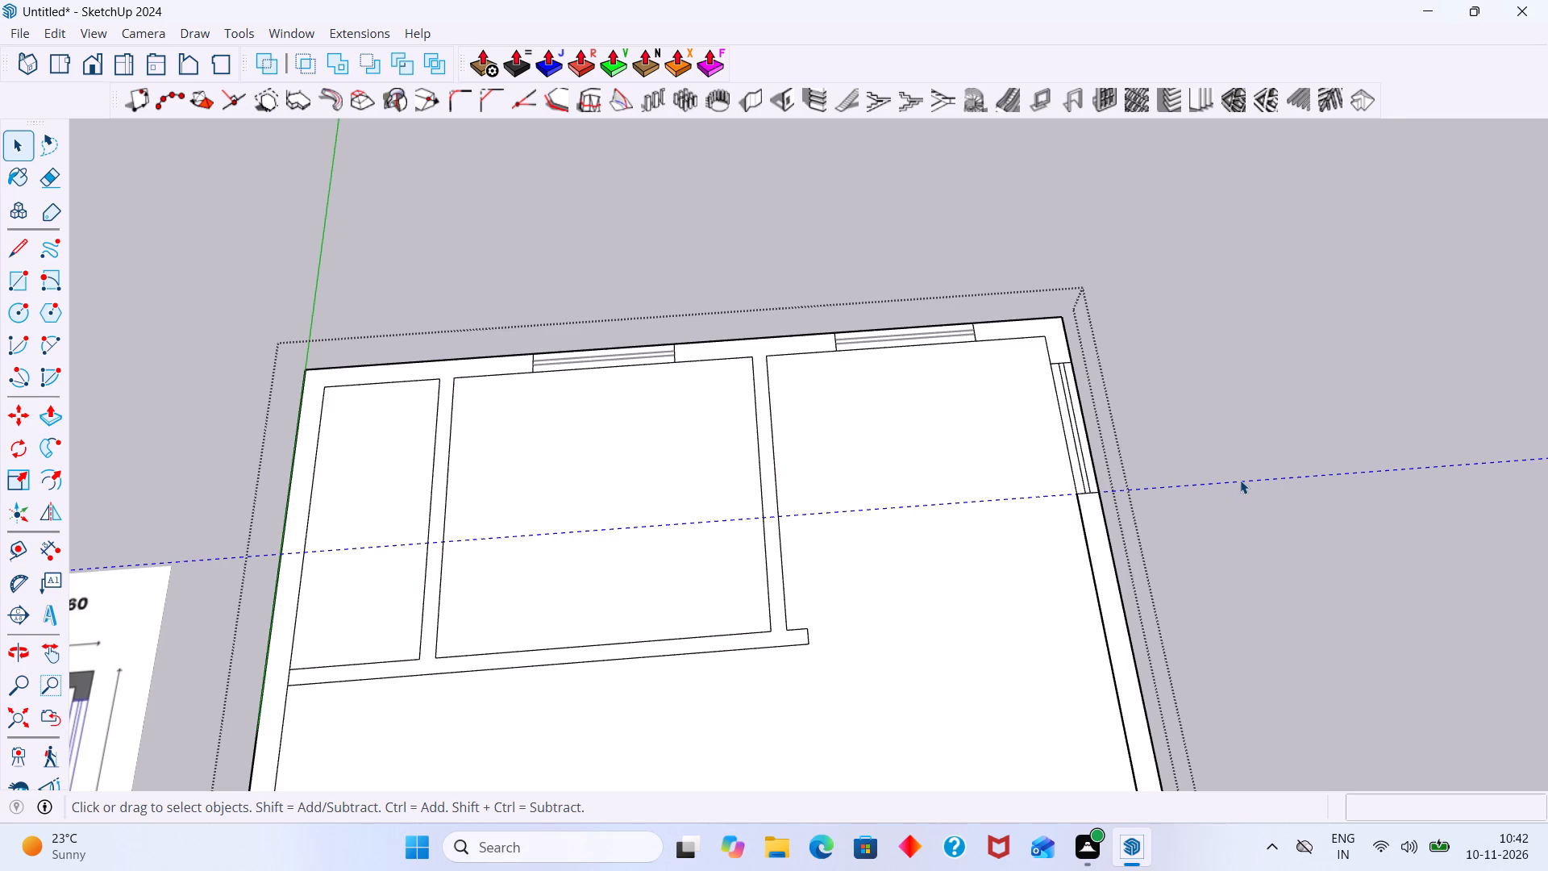
pyautogui.press('e')
pyautogui.moveTo(1255, 452); pyautogui.dragTo(1259, 485)
pyautogui.press('space')
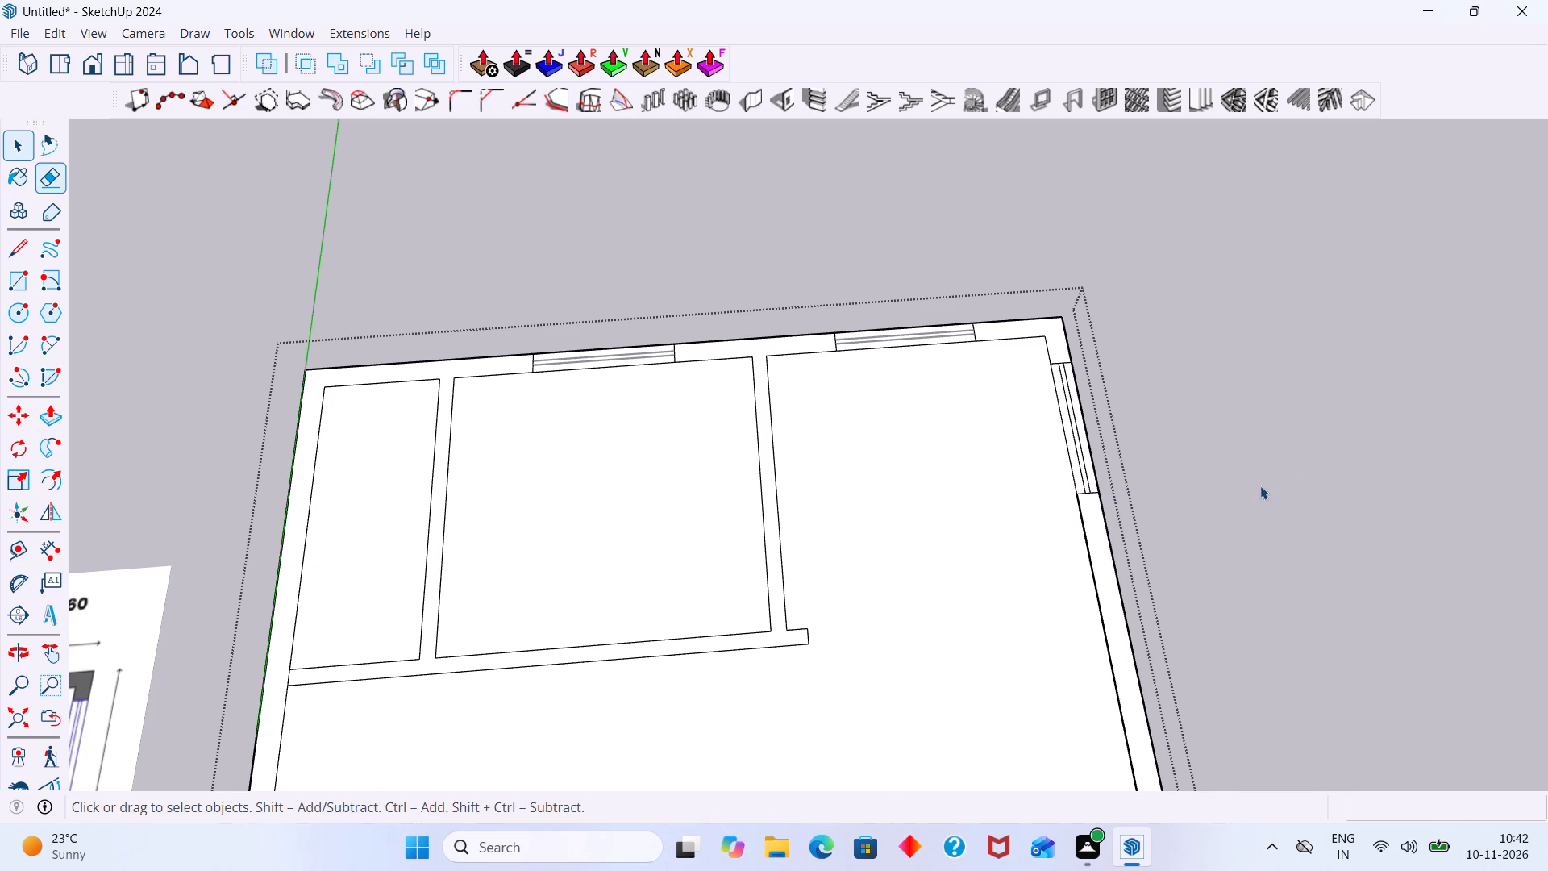
pyautogui.scroll(-3, 1305, 483)
pyautogui.scroll(-6, 1233, 481)
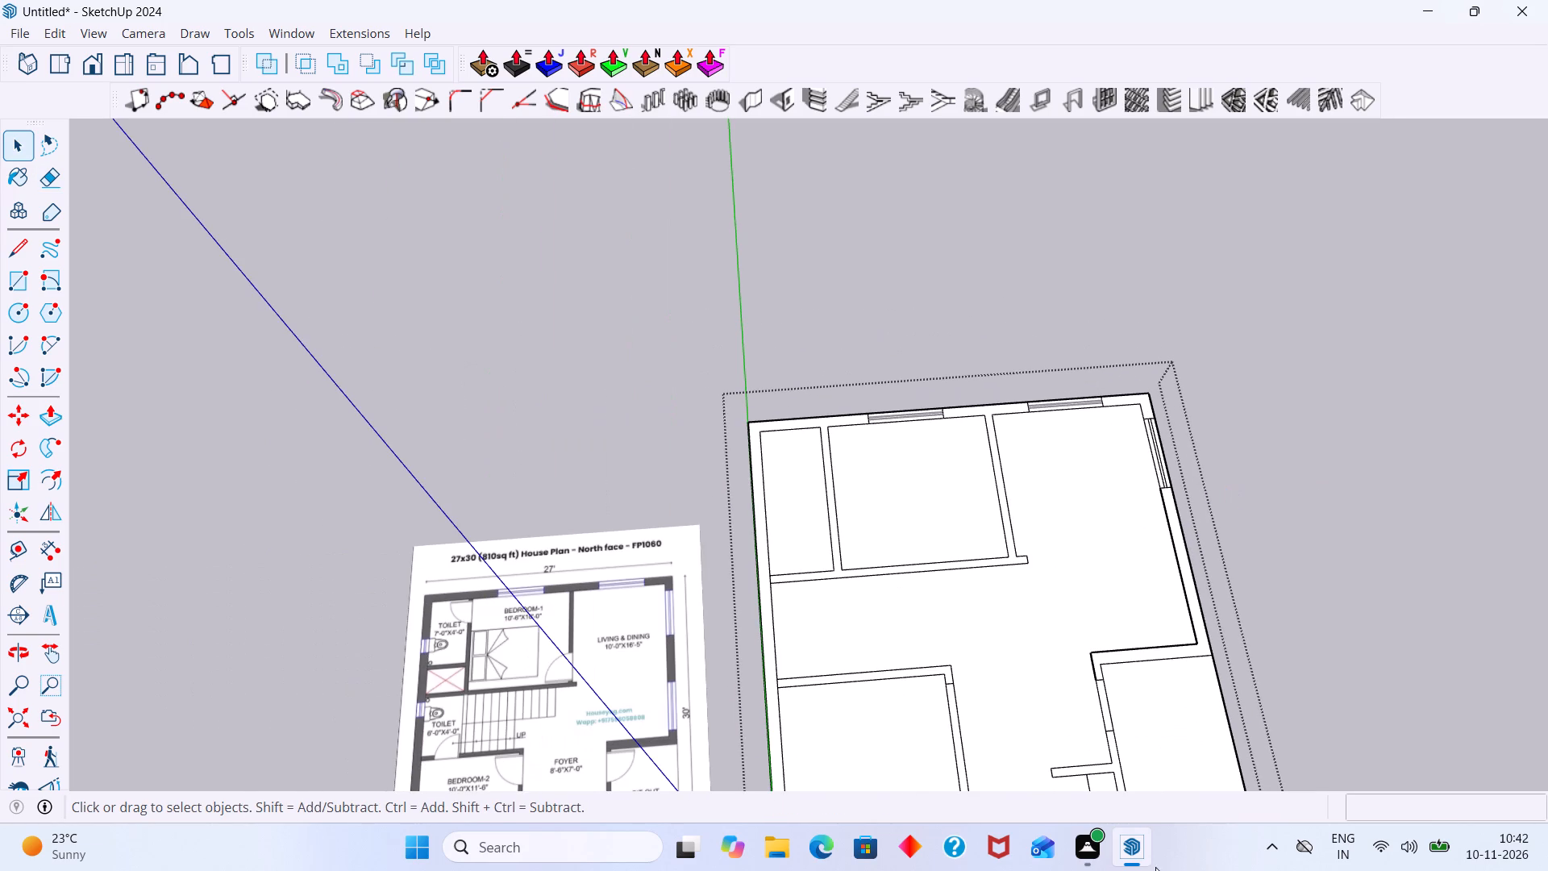
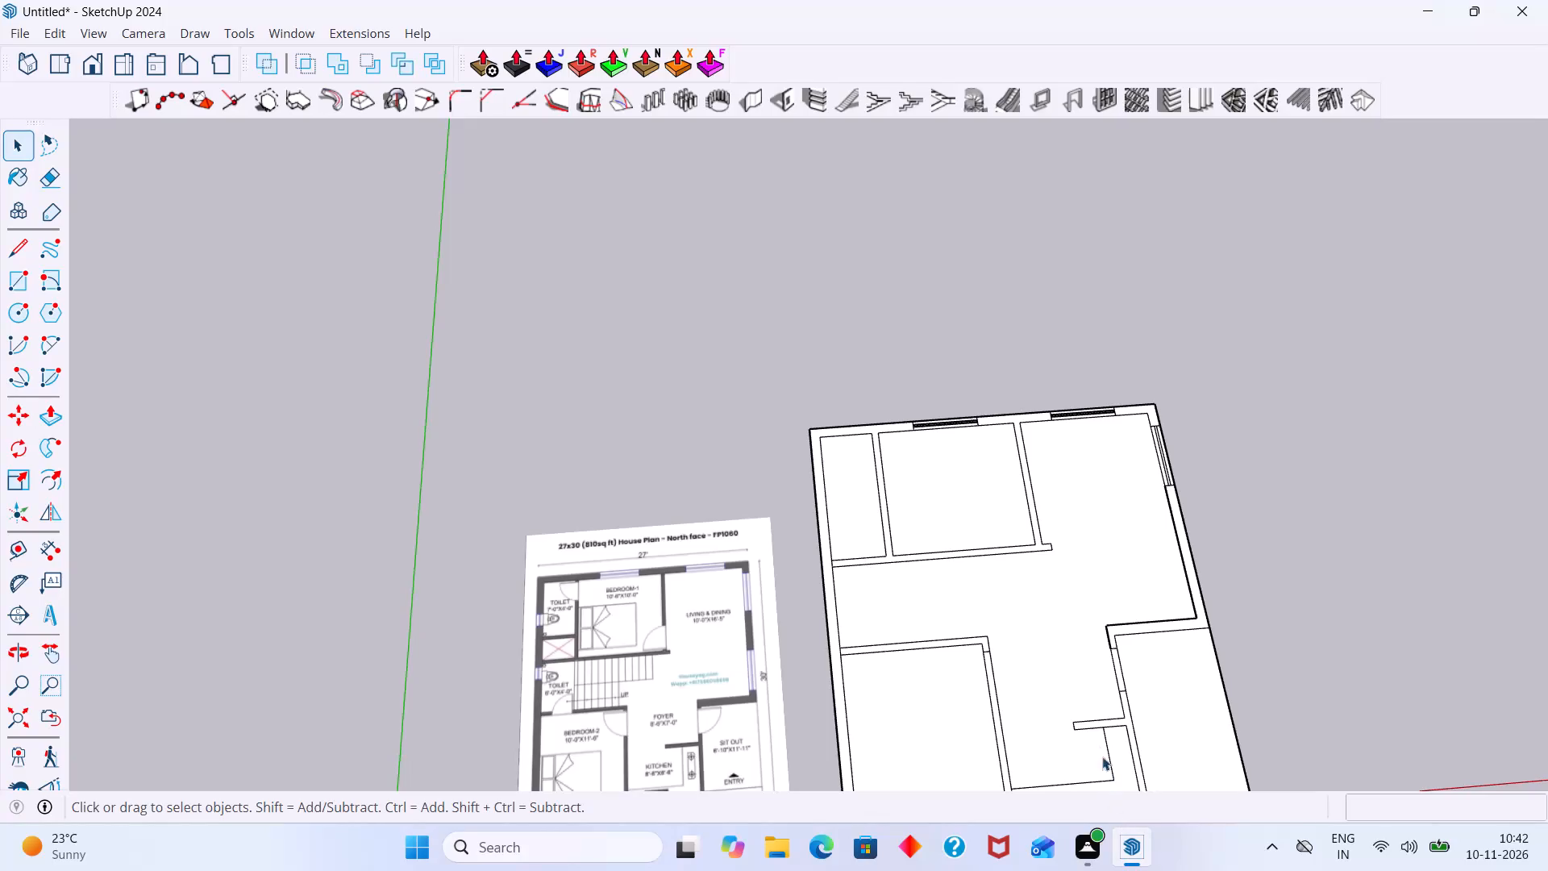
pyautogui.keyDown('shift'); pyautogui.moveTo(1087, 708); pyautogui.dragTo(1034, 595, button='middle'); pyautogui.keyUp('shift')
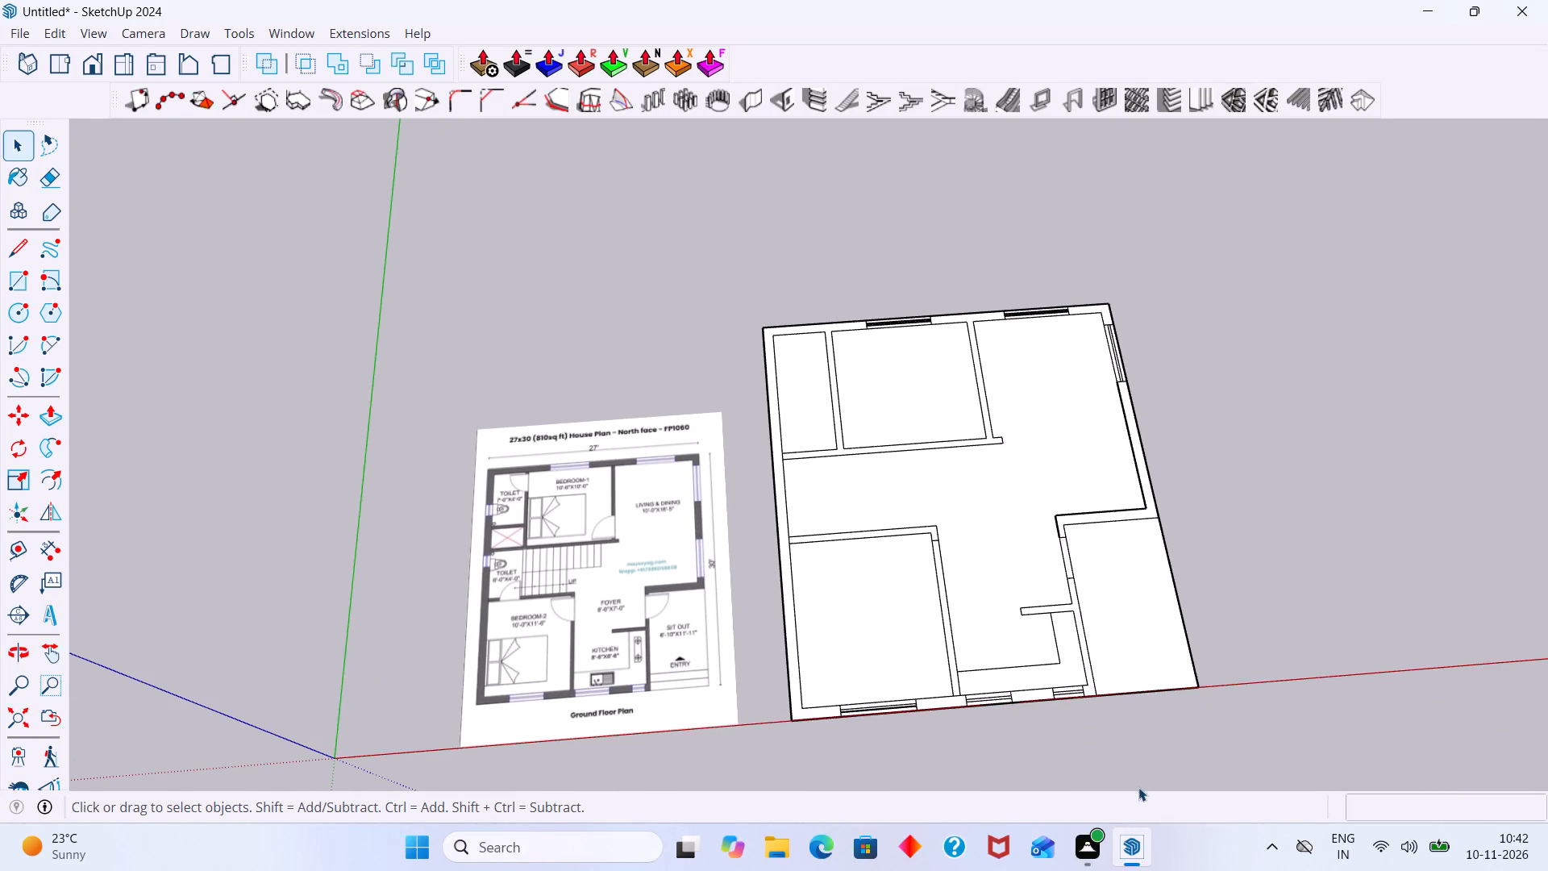
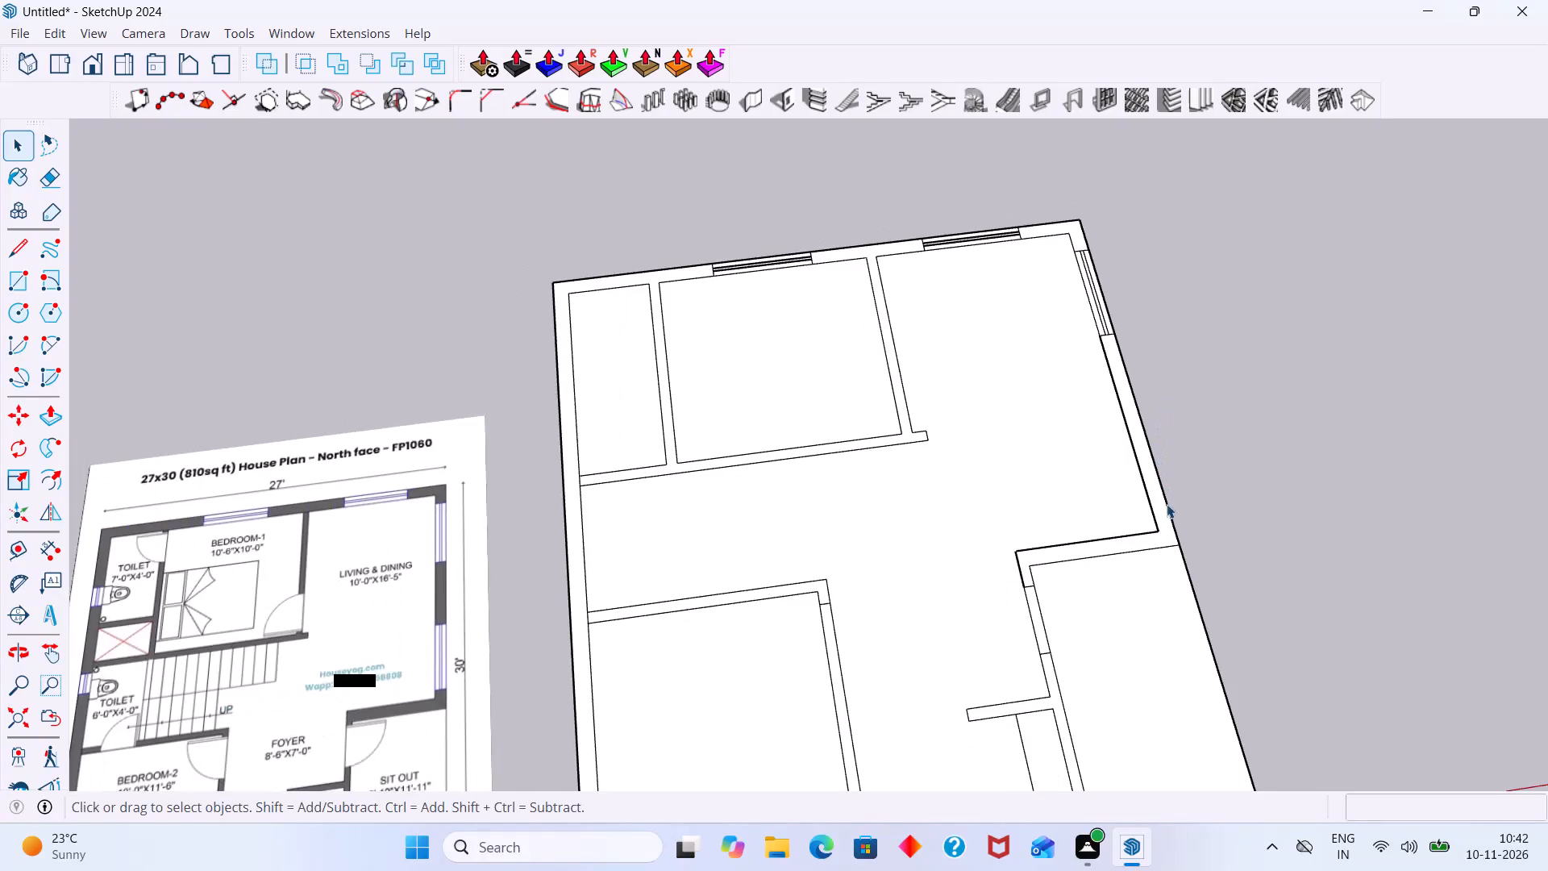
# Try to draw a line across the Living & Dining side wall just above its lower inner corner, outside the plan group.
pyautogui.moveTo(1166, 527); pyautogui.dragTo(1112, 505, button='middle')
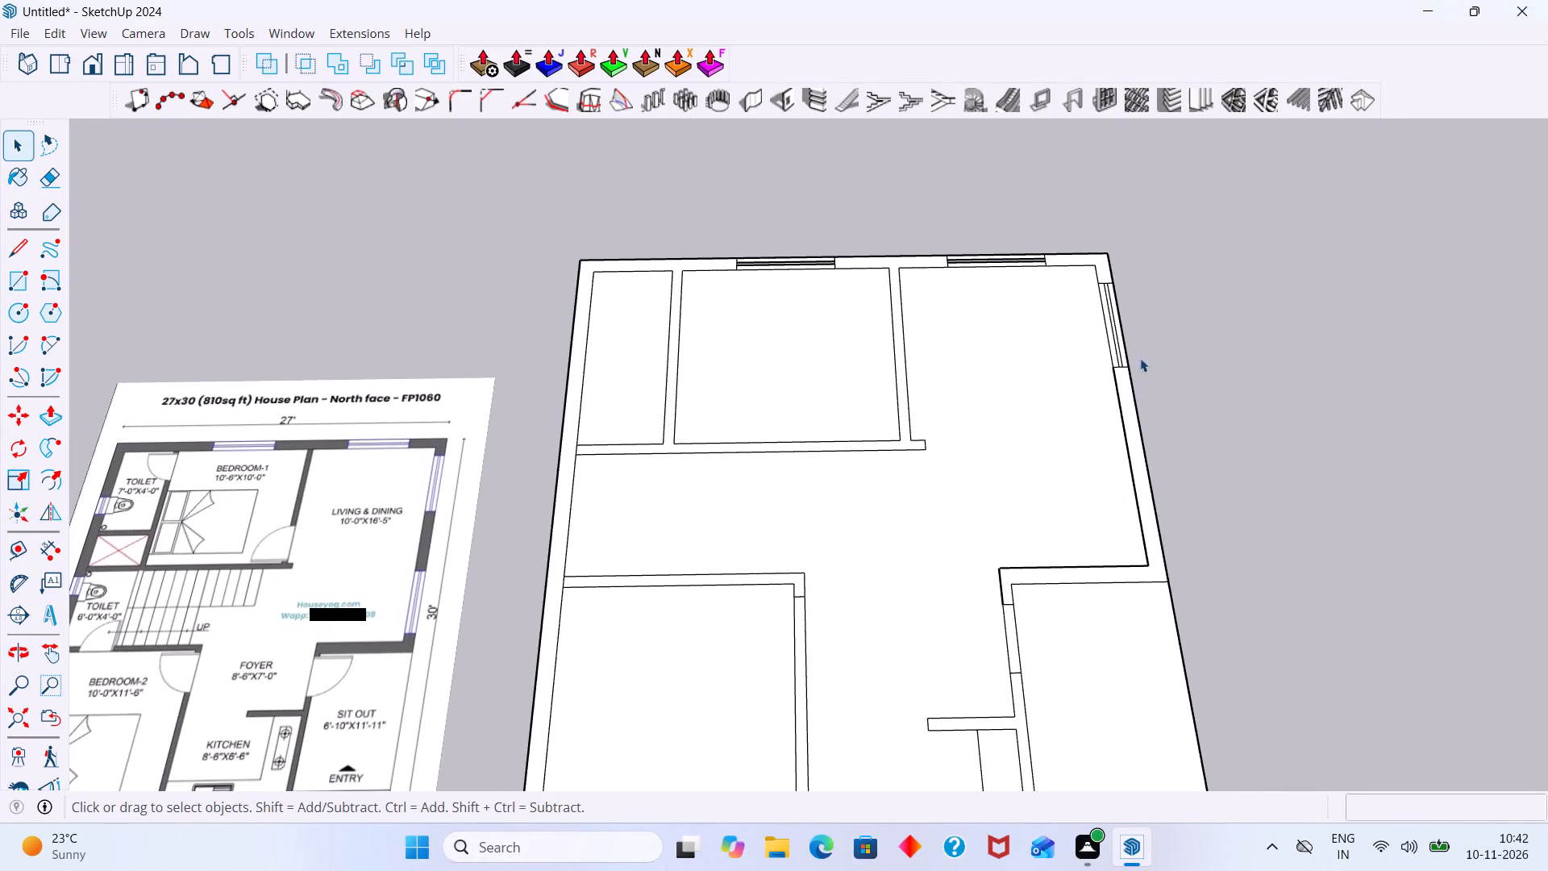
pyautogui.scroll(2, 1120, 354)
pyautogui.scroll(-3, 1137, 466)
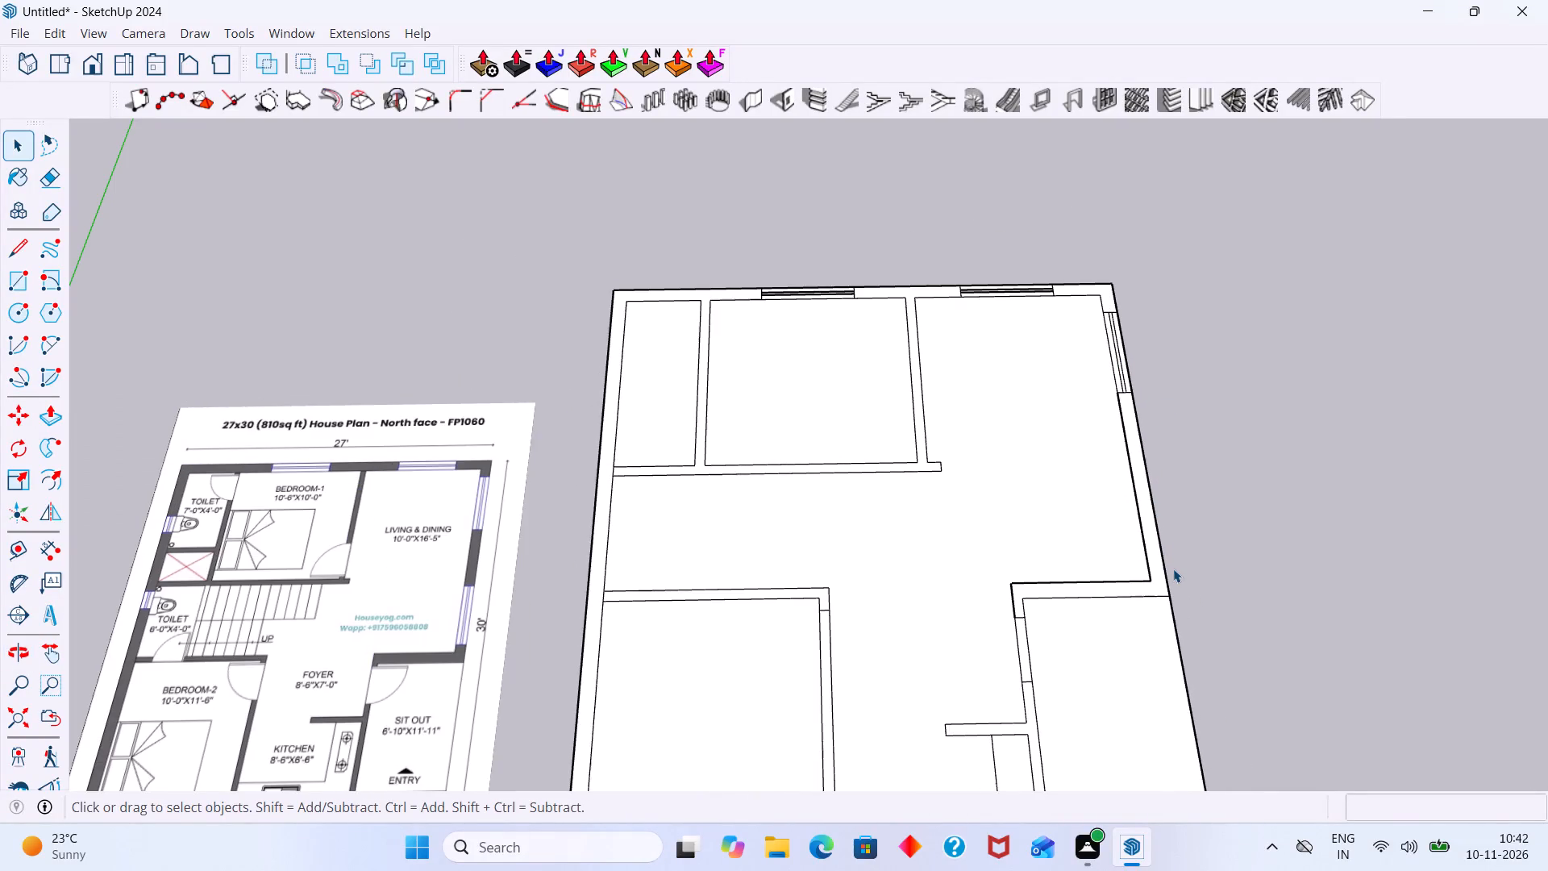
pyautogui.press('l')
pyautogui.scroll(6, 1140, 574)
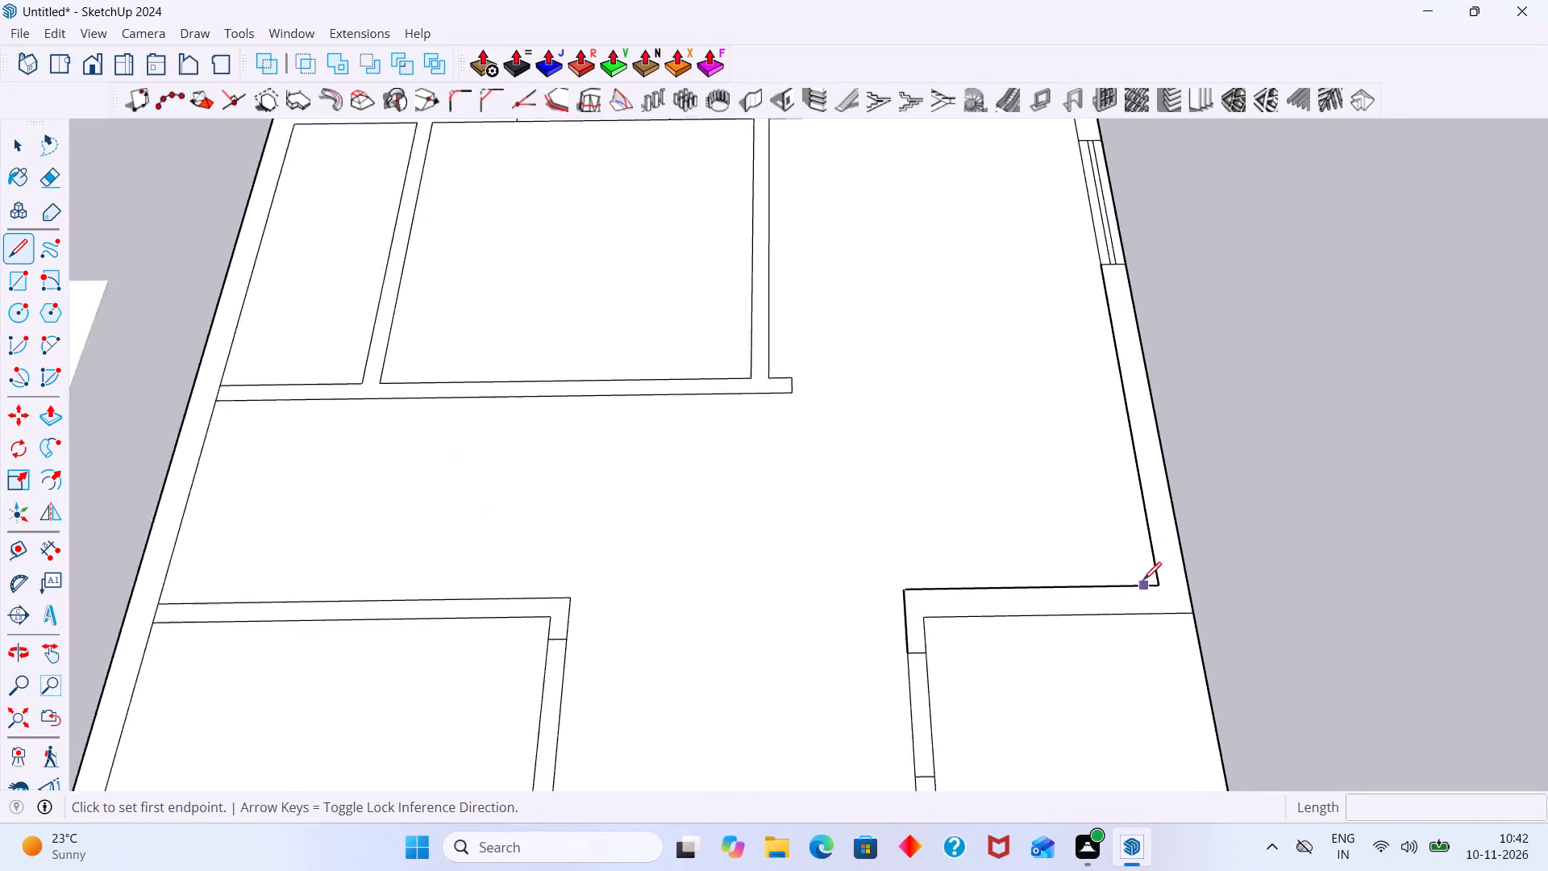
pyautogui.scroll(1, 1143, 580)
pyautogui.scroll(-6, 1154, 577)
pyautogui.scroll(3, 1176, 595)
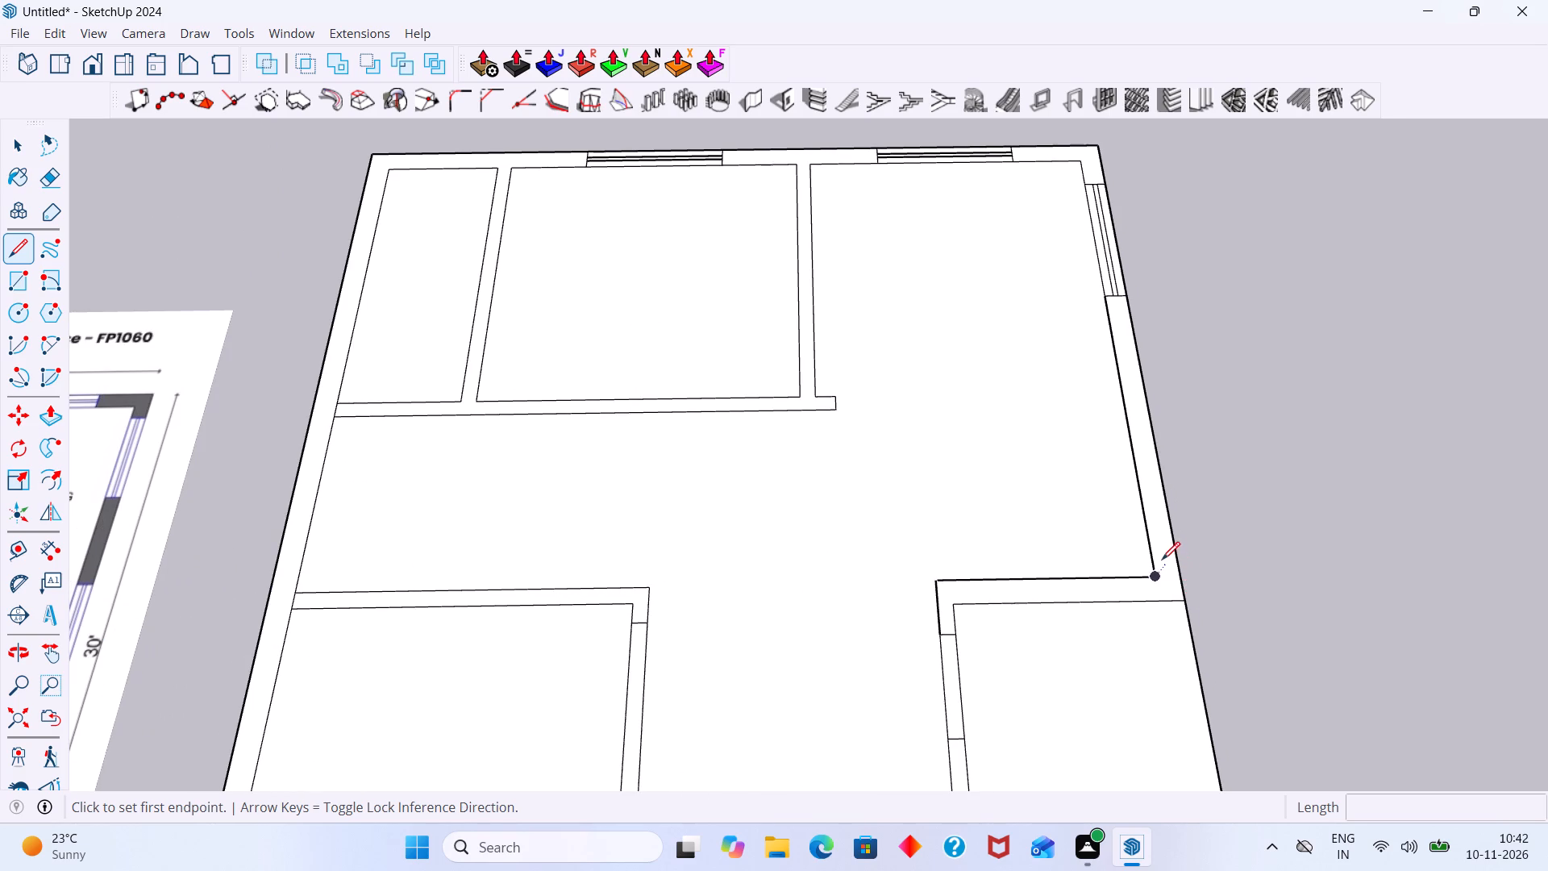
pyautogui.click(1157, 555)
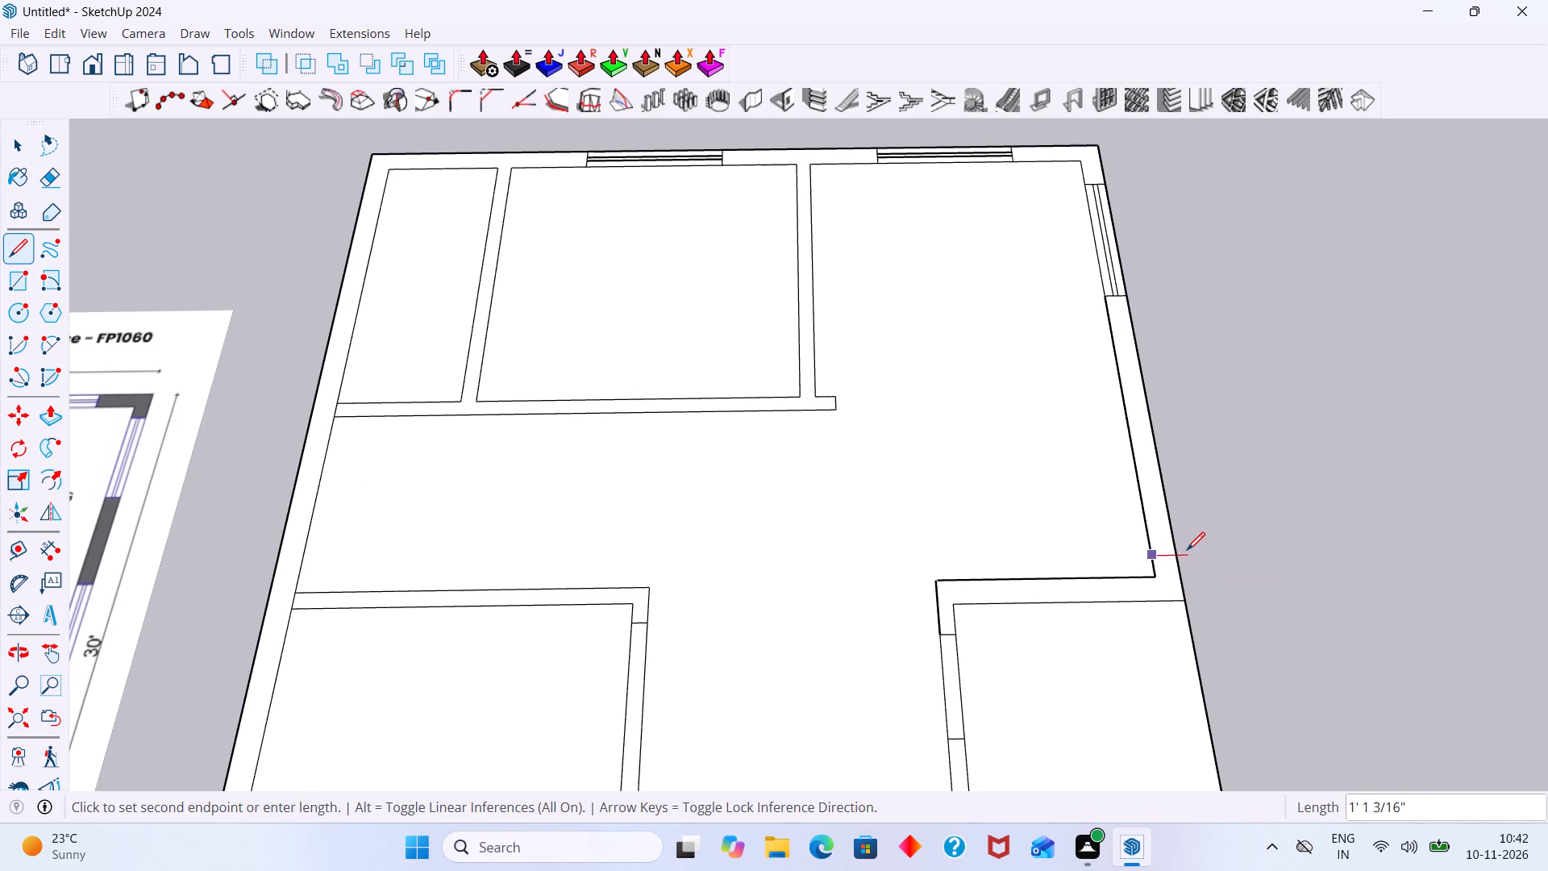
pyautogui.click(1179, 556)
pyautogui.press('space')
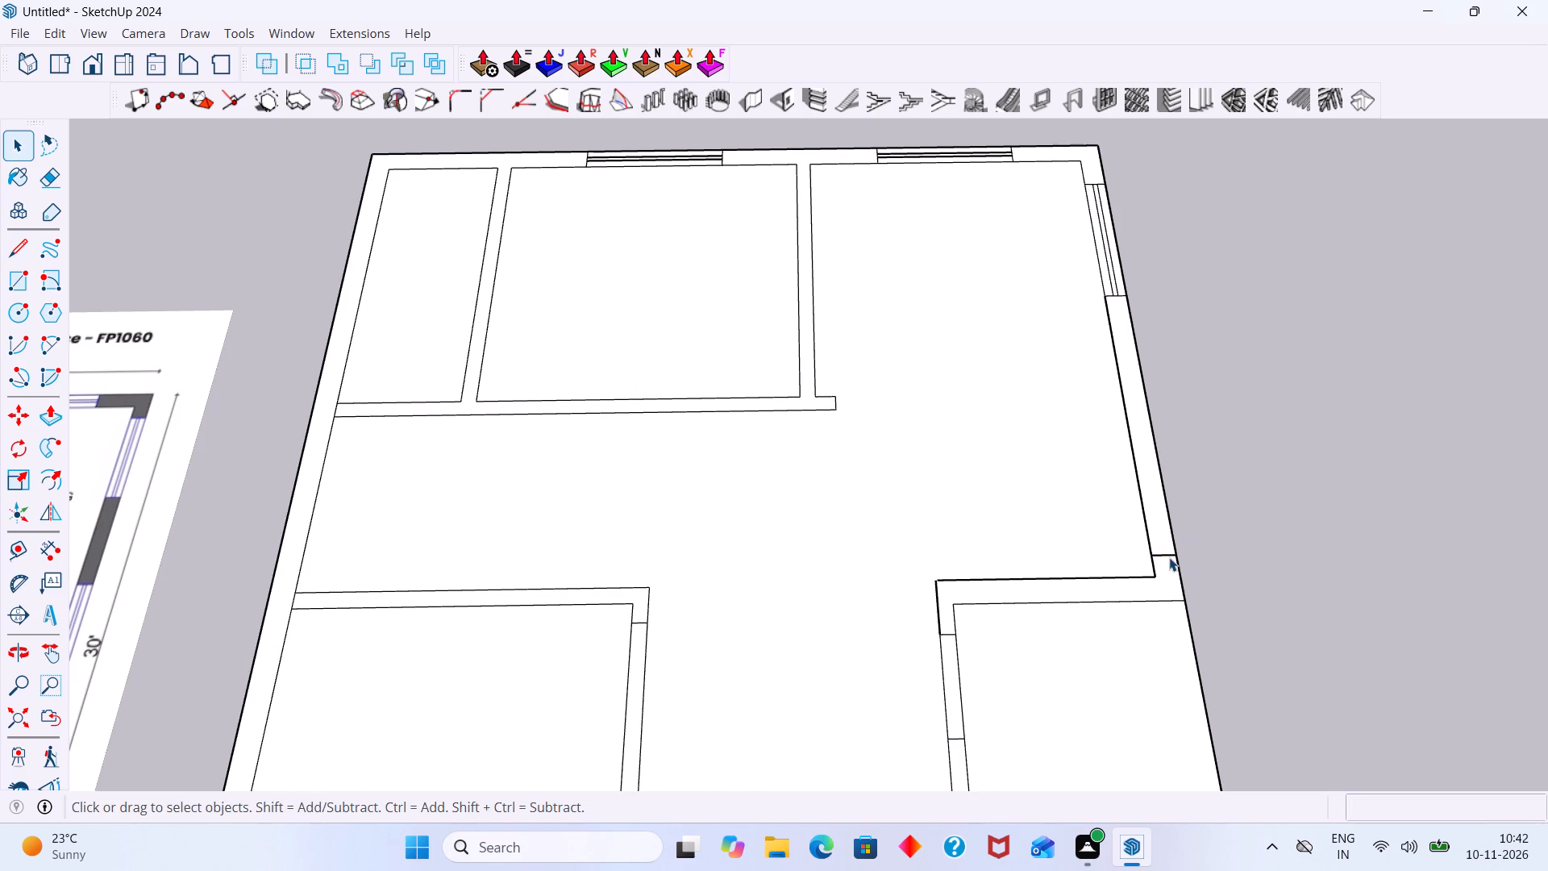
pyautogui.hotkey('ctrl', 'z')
# Open the floor plan group and draw a line across the Living & Dining side wall just above its lower inner corner.
pyautogui.tripleClick(1162, 557)
pyautogui.click(1162, 557)
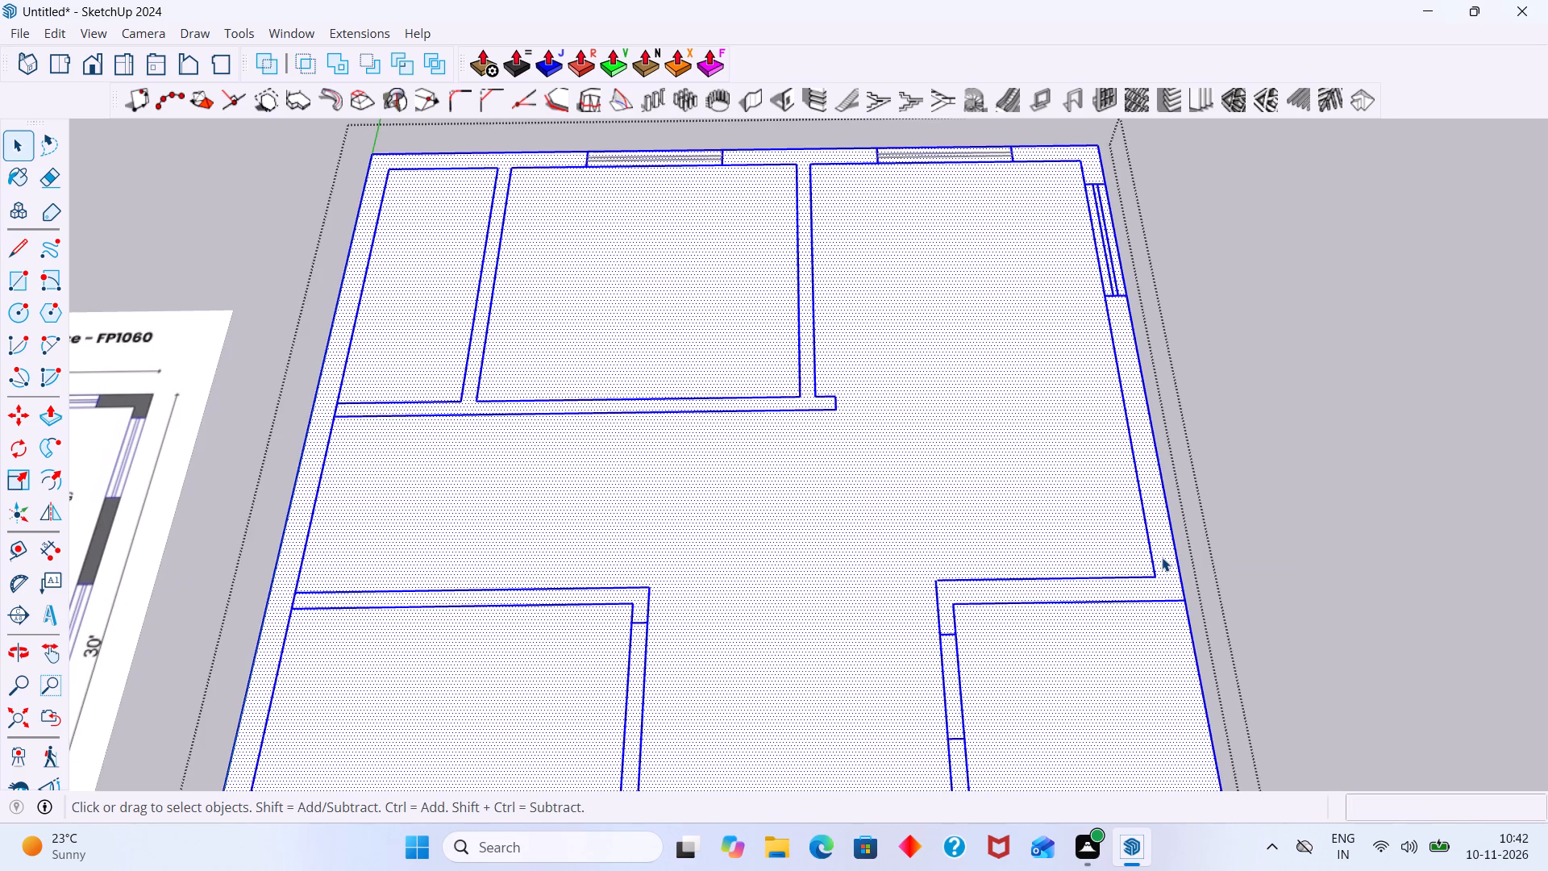
pyautogui.doubleClick(1163, 557)
pyautogui.click(1164, 558)
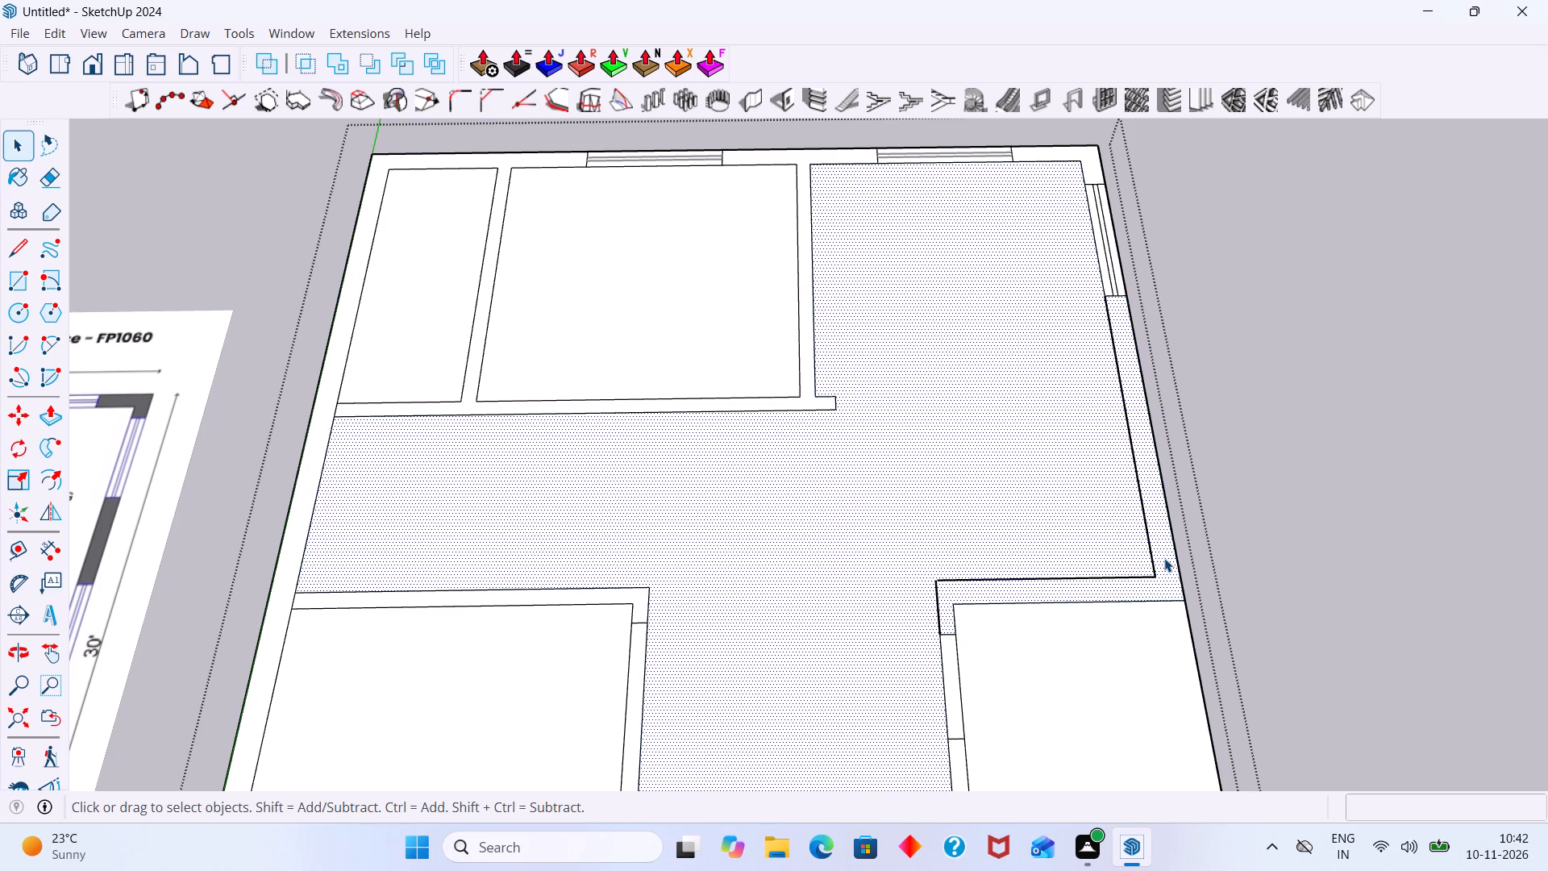
pyautogui.press('l')
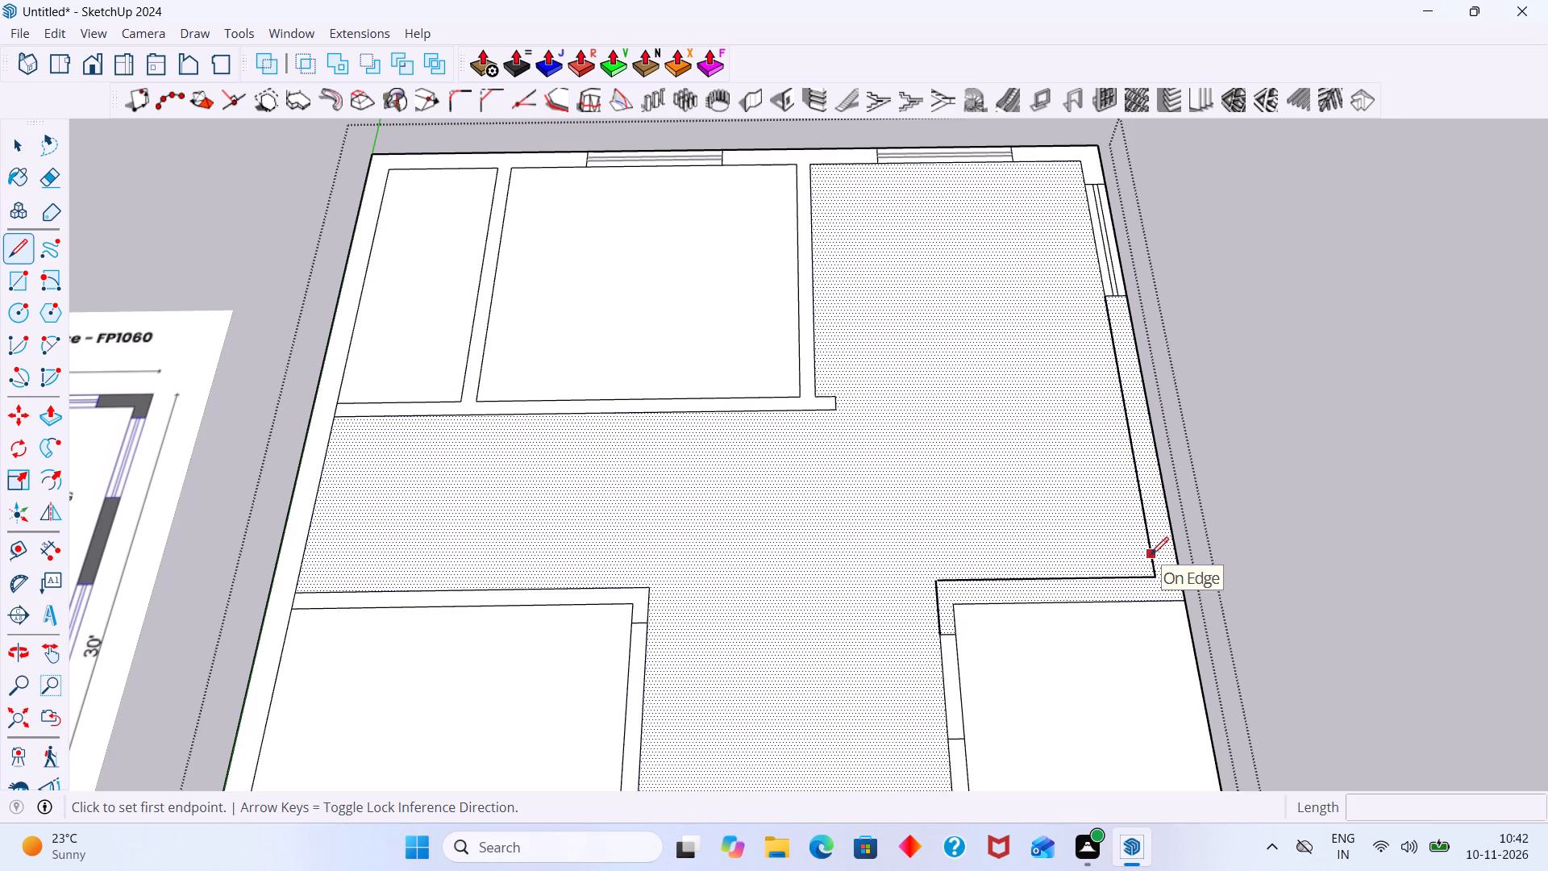
pyautogui.click(1151, 552)
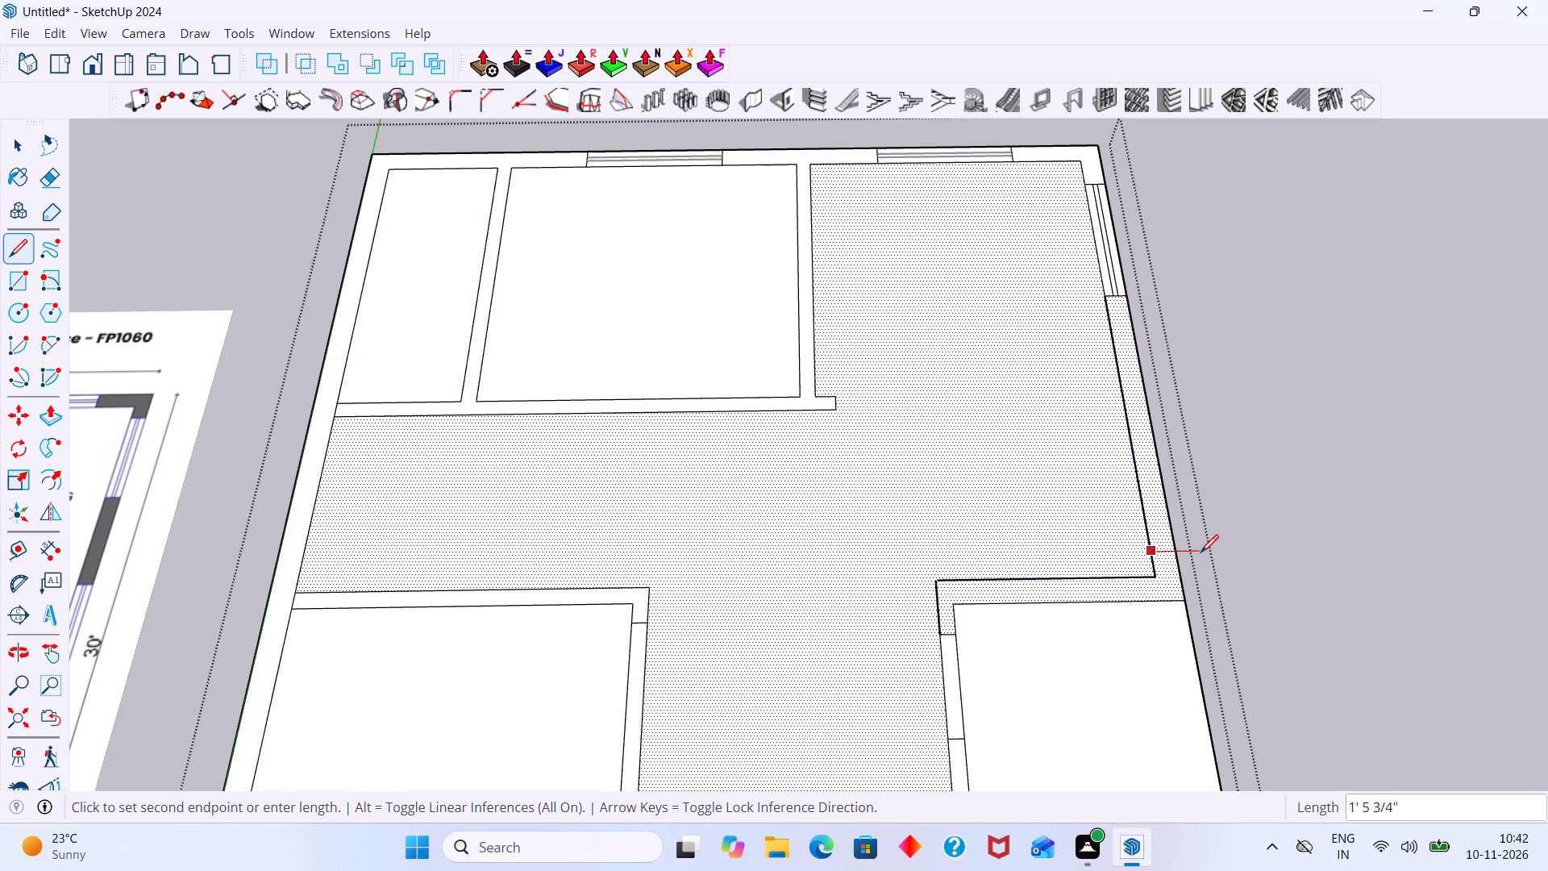
pyautogui.click(1178, 552)
pyautogui.press('space')
# Copy that cross line 5' up along the side wall to mark the other end of the lower window opening.
pyautogui.click(1164, 552)
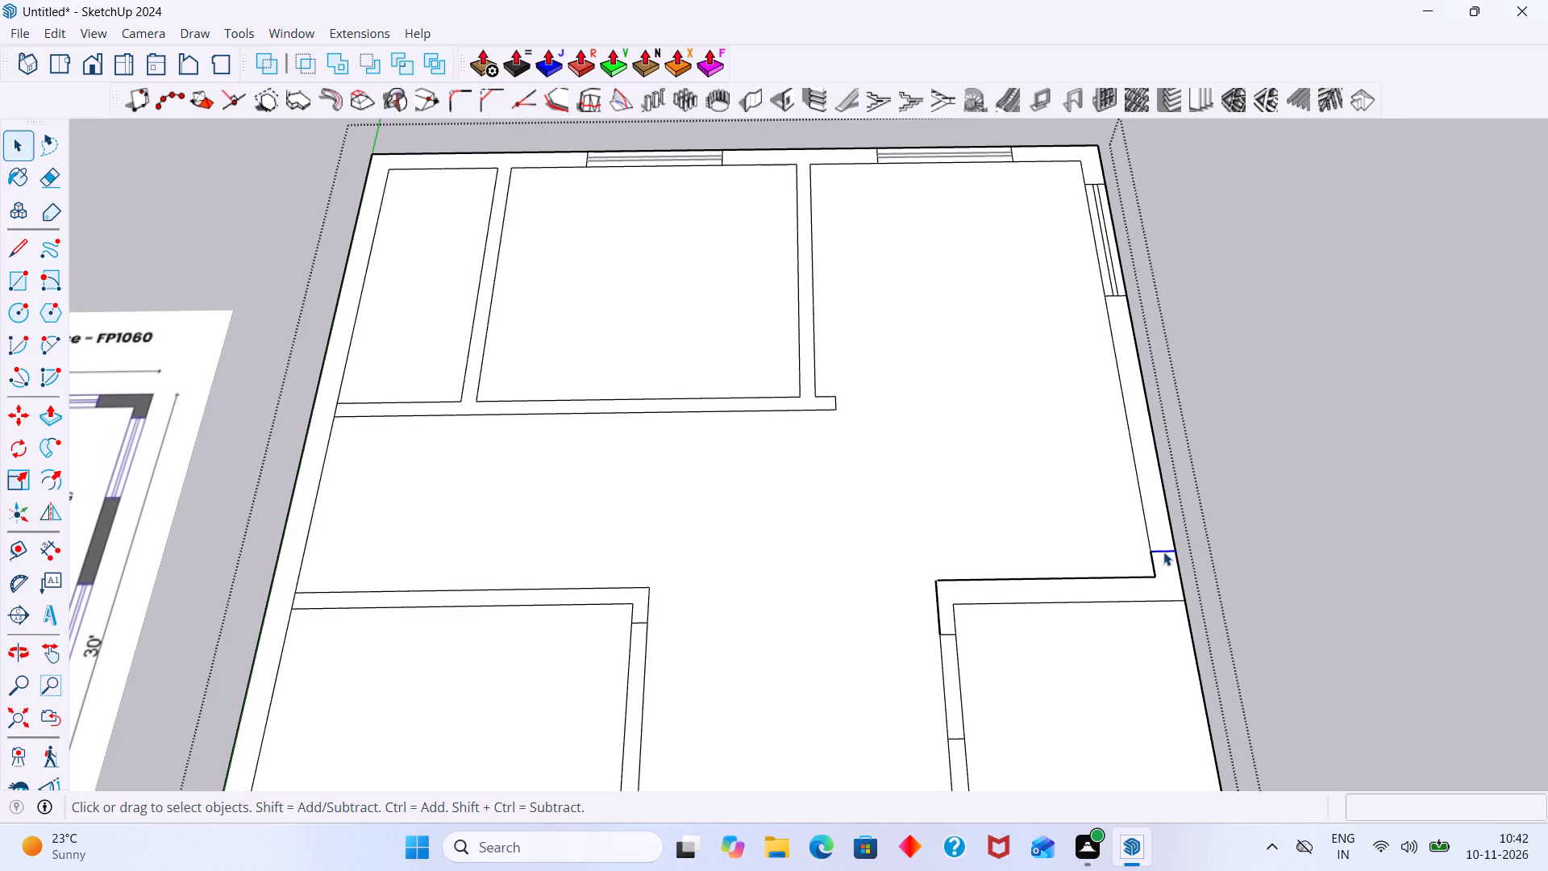
pyautogui.press('m')
pyautogui.click(1163, 552)
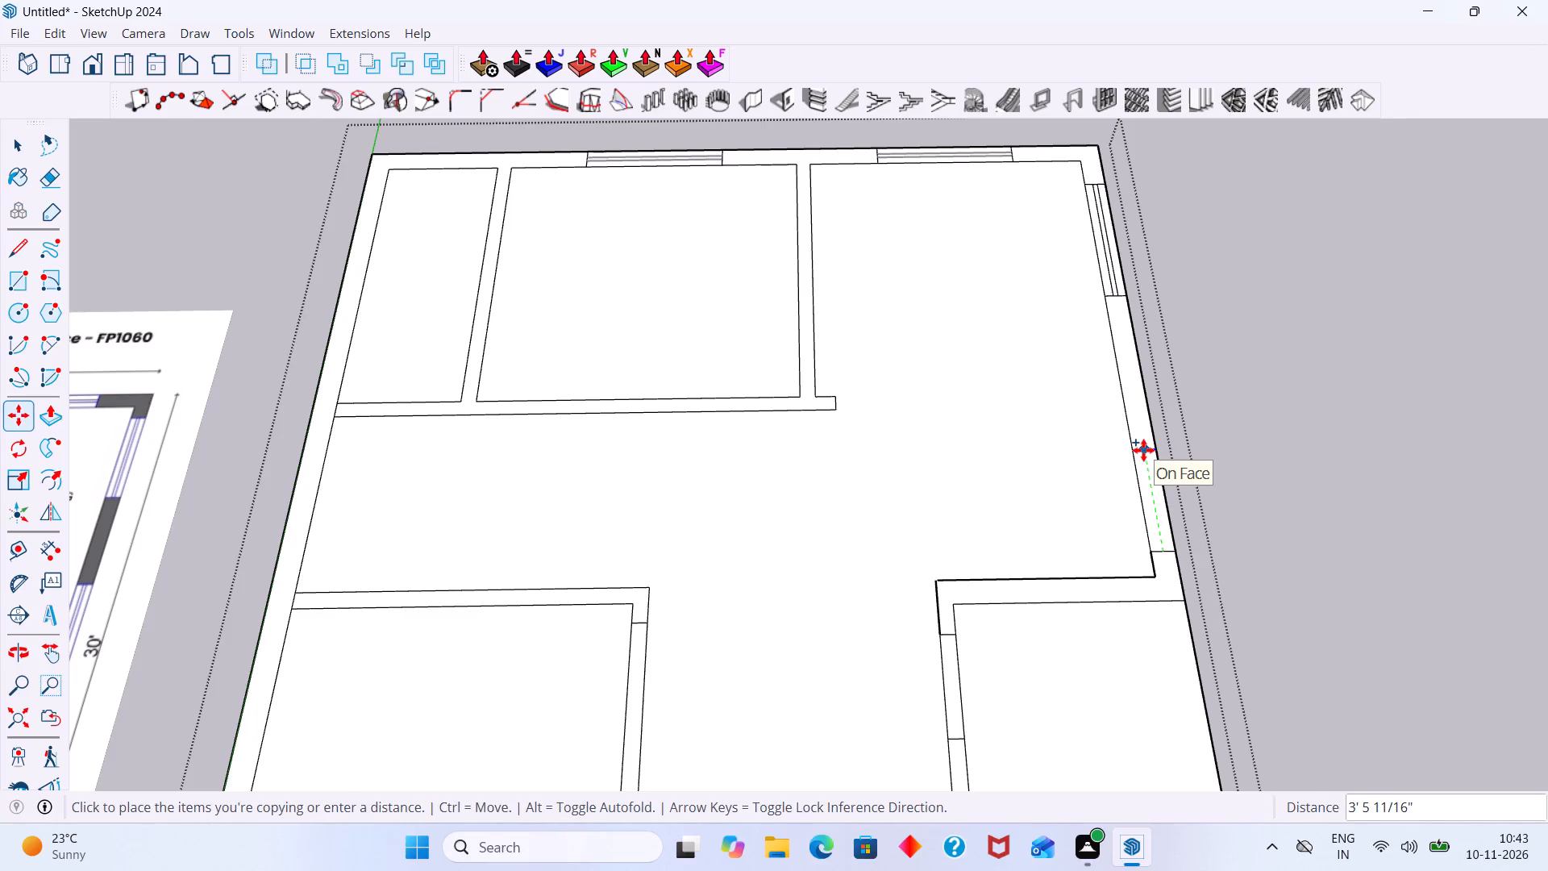
pyautogui.write("5'")
pyautogui.press('Return')
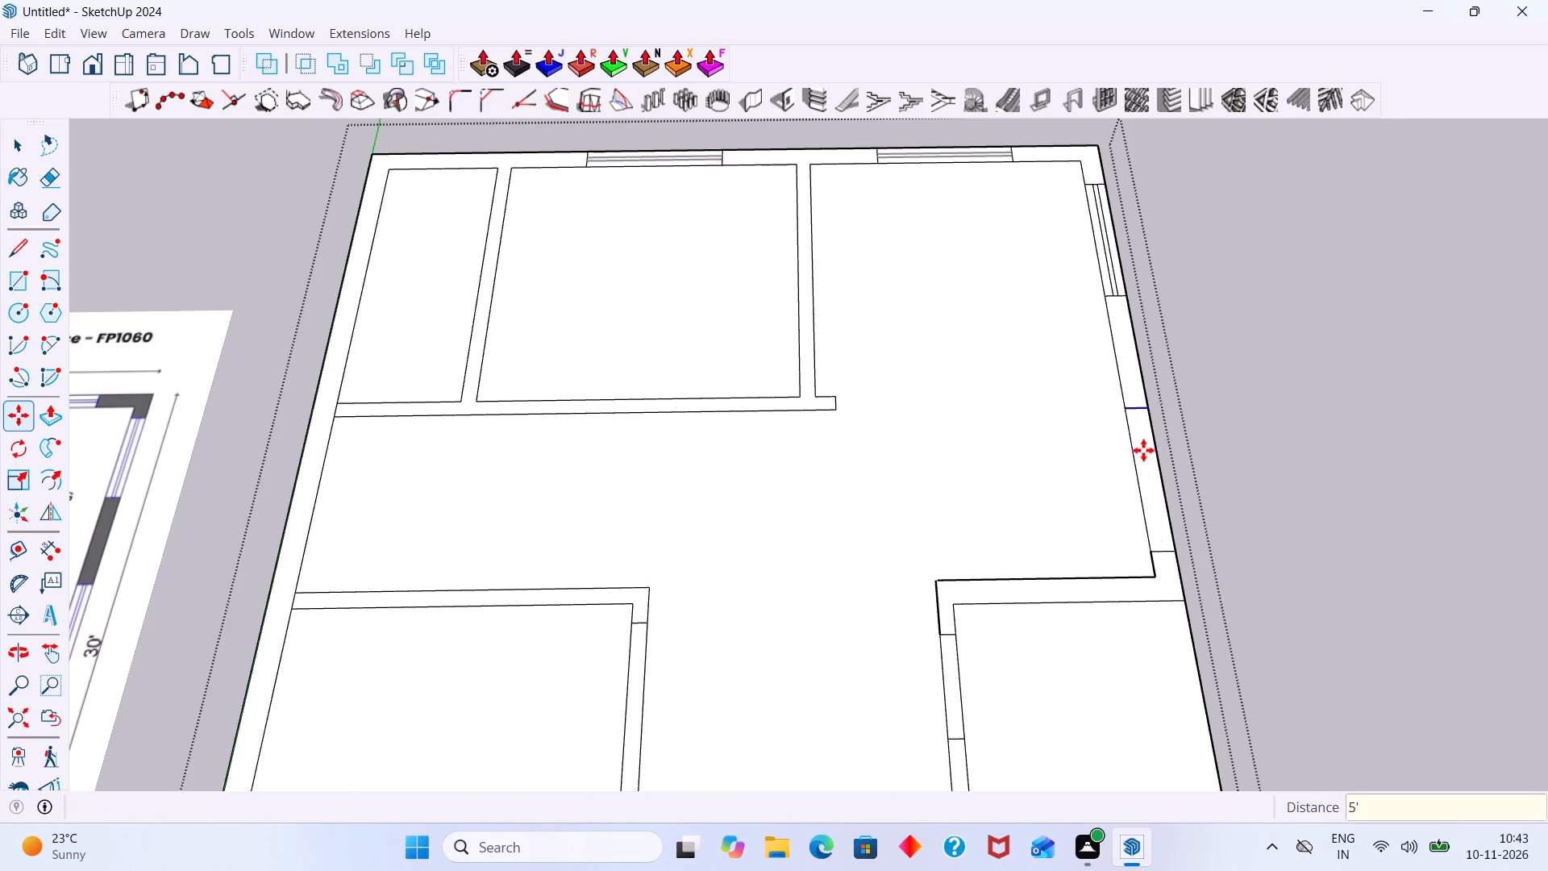
pyautogui.press('Return')
# Draw a 5' centre line along the lower window opening, joining the midpoints of its two end lines.
pyautogui.scroll(-6, 1143, 455)
pyautogui.press('space')
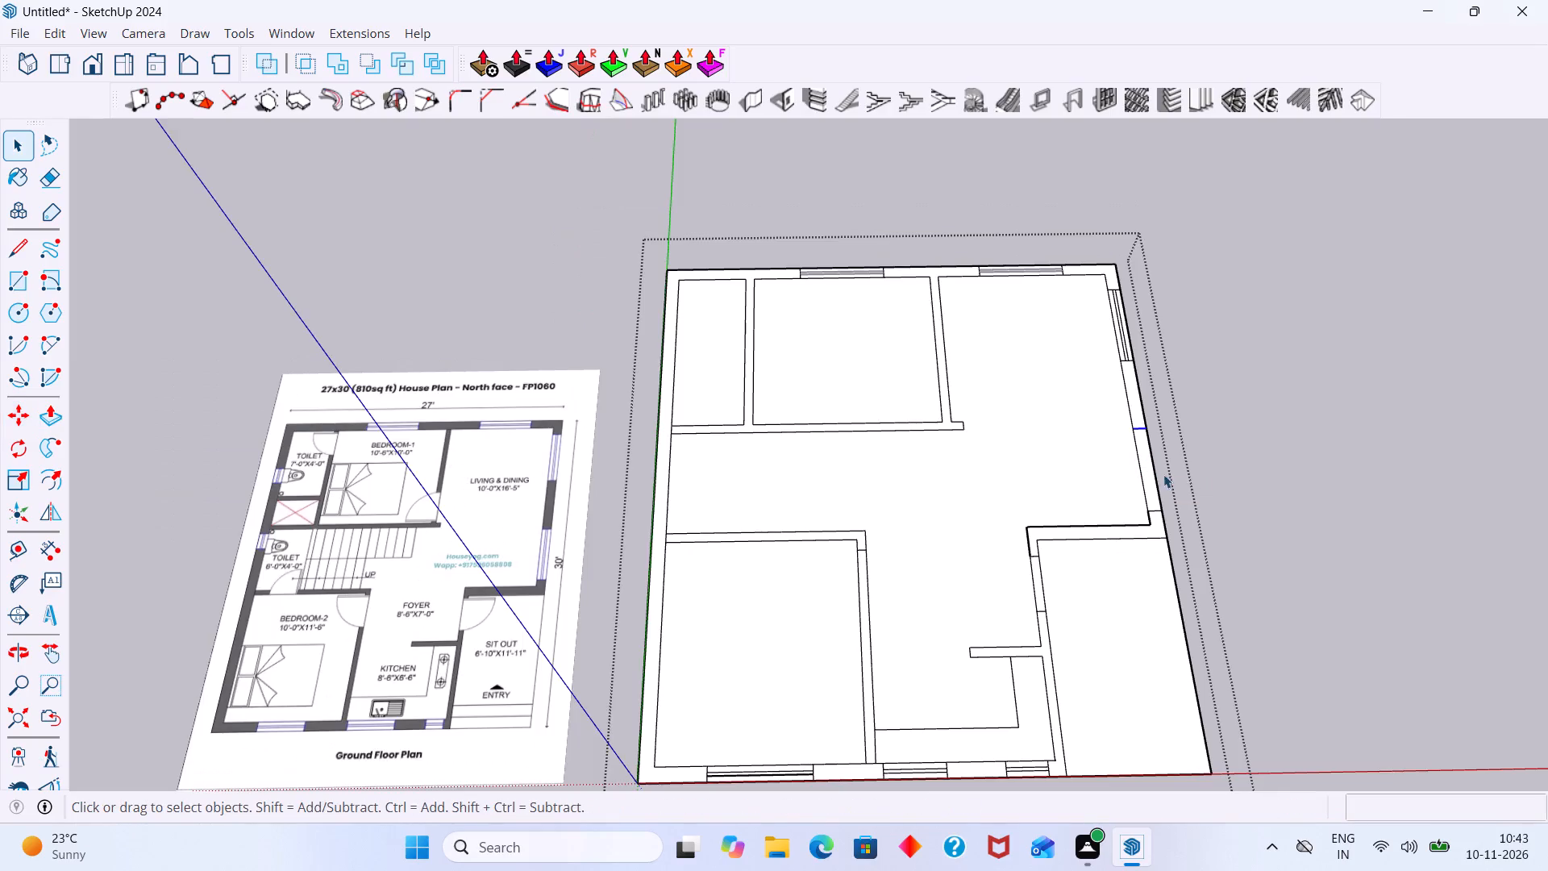
pyautogui.scroll(6, 1096, 478)
pyautogui.click(1176, 468)
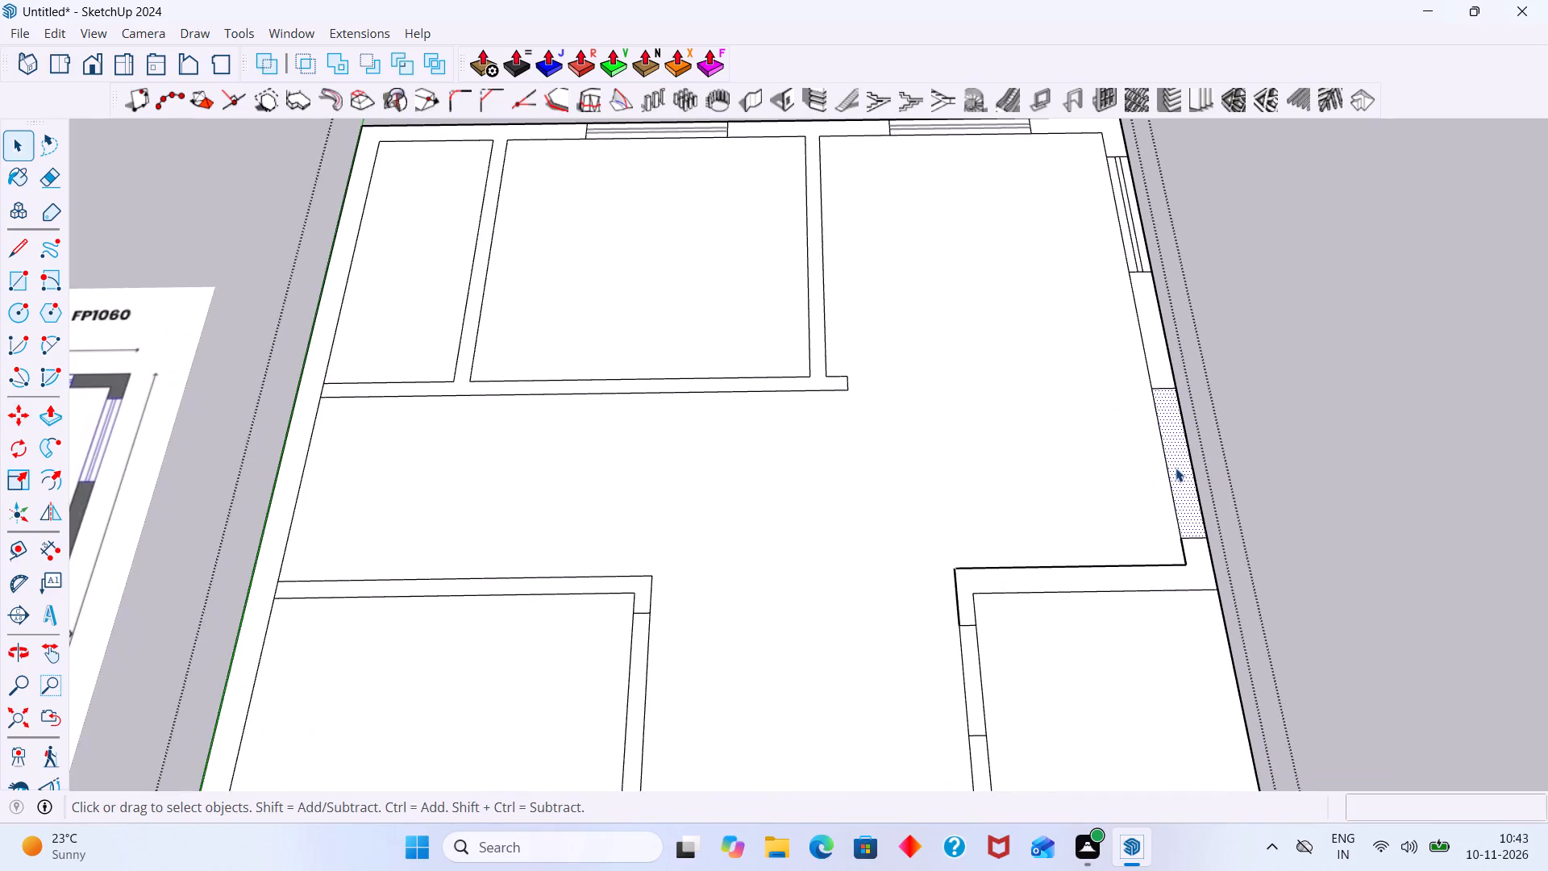
pyautogui.press('l')
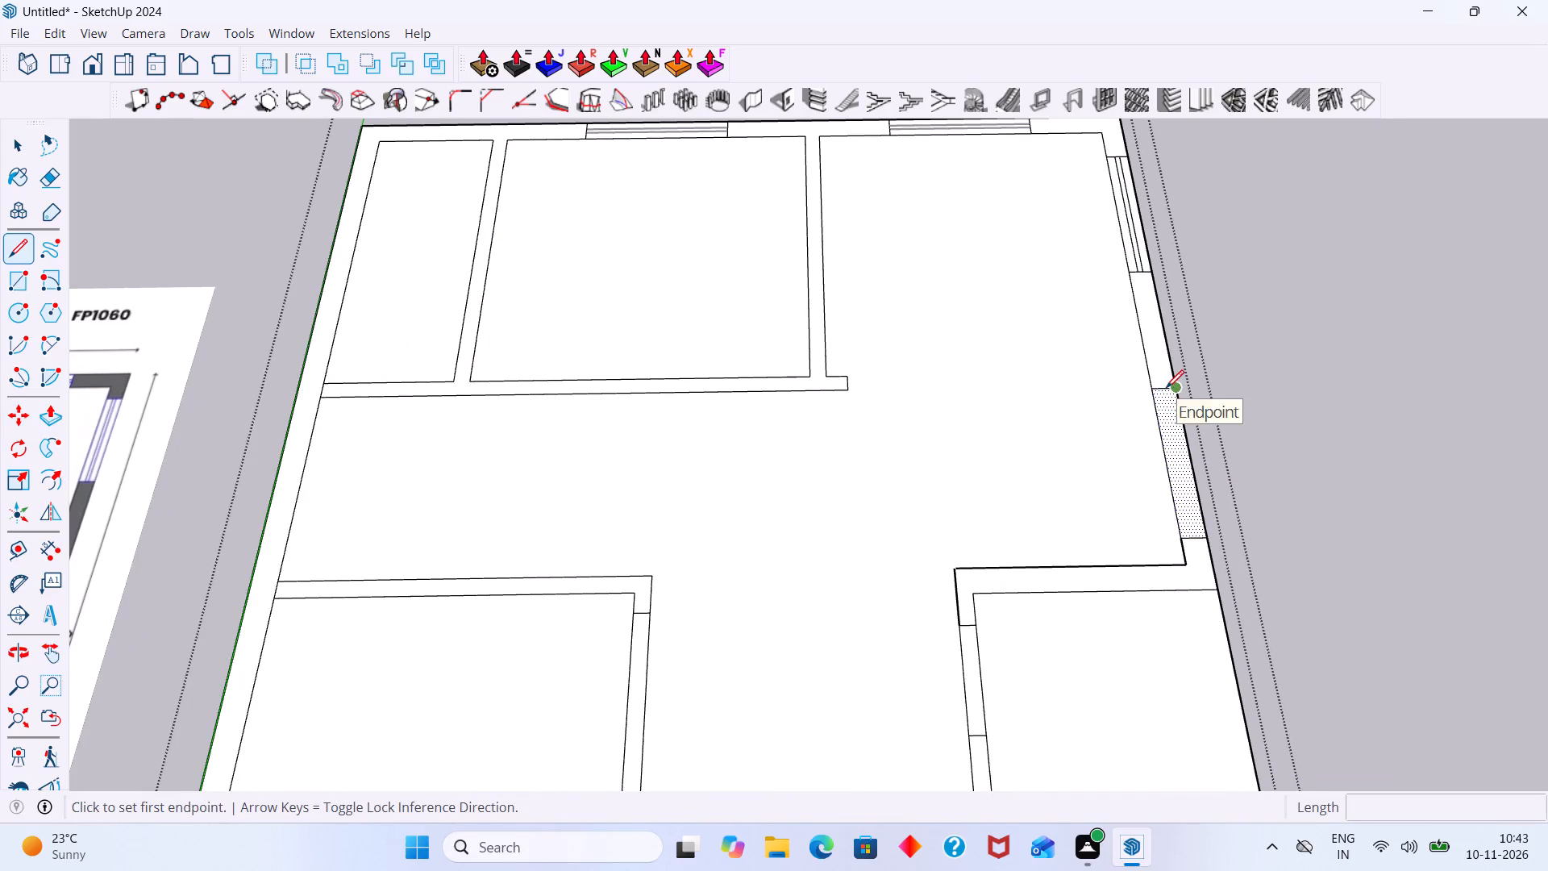
pyautogui.click(1163, 390)
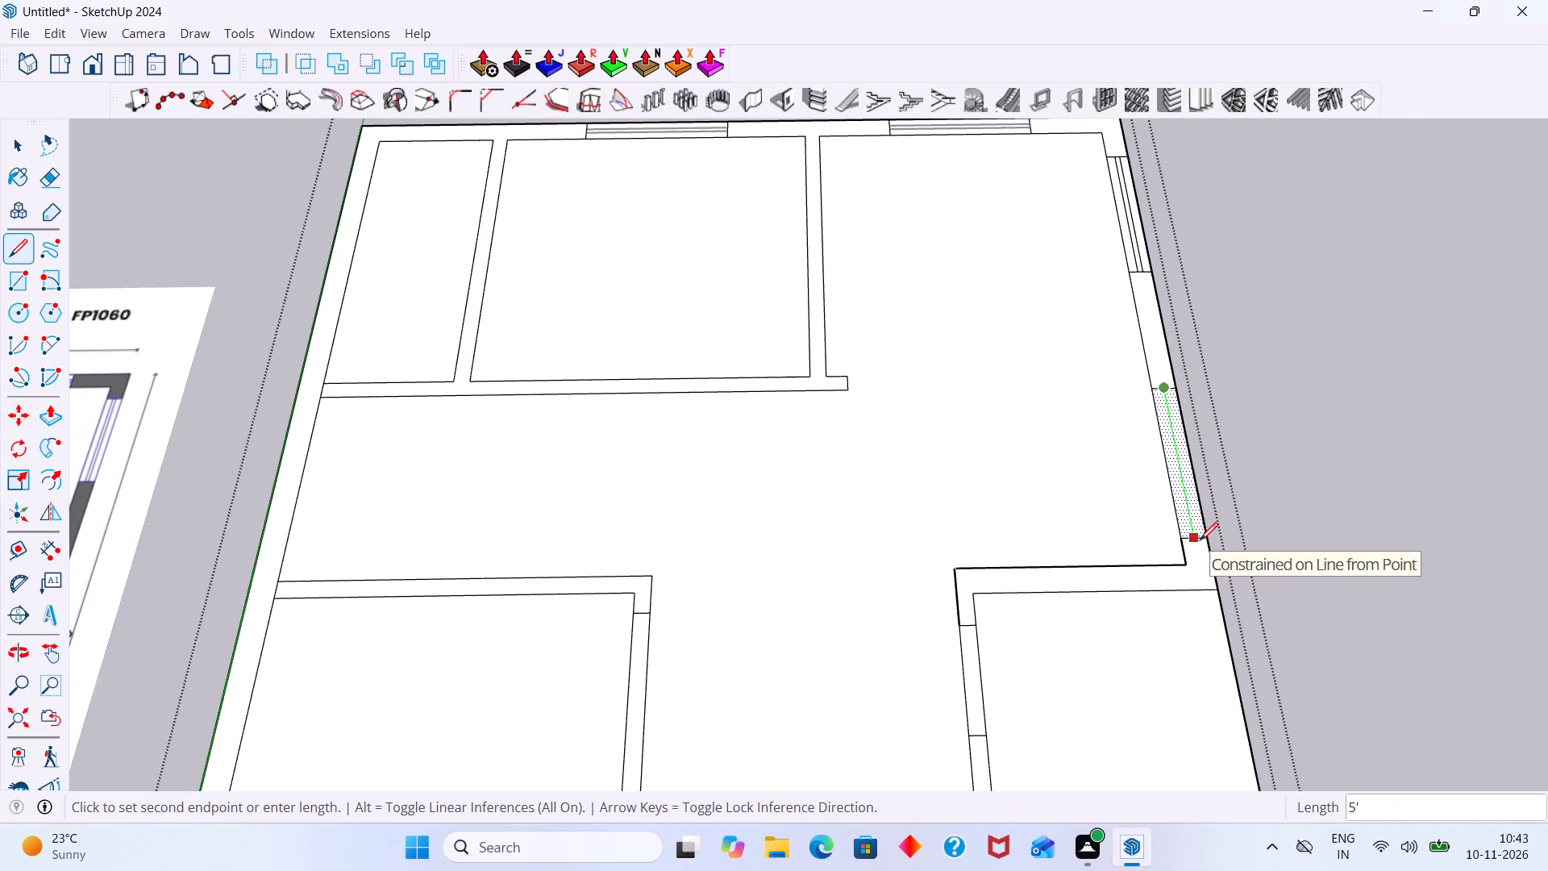
pyautogui.click(1196, 540)
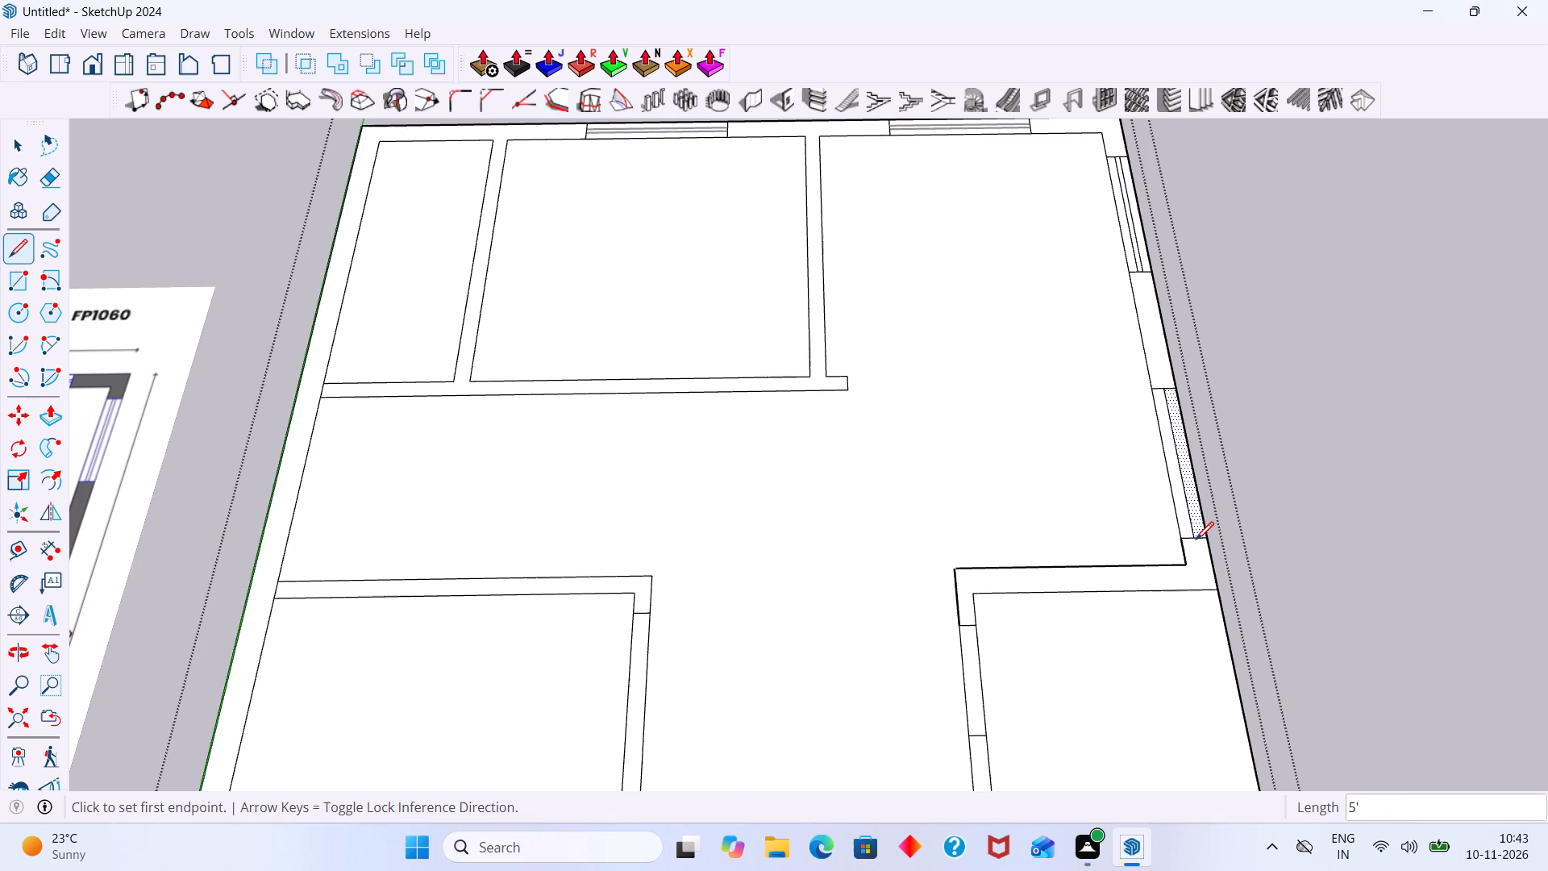
pyautogui.press('space')
# Copy the window's centre line 1" toward the outer face of the wall.
pyautogui.scroll(5, 1185, 524)
pyautogui.click(1192, 514)
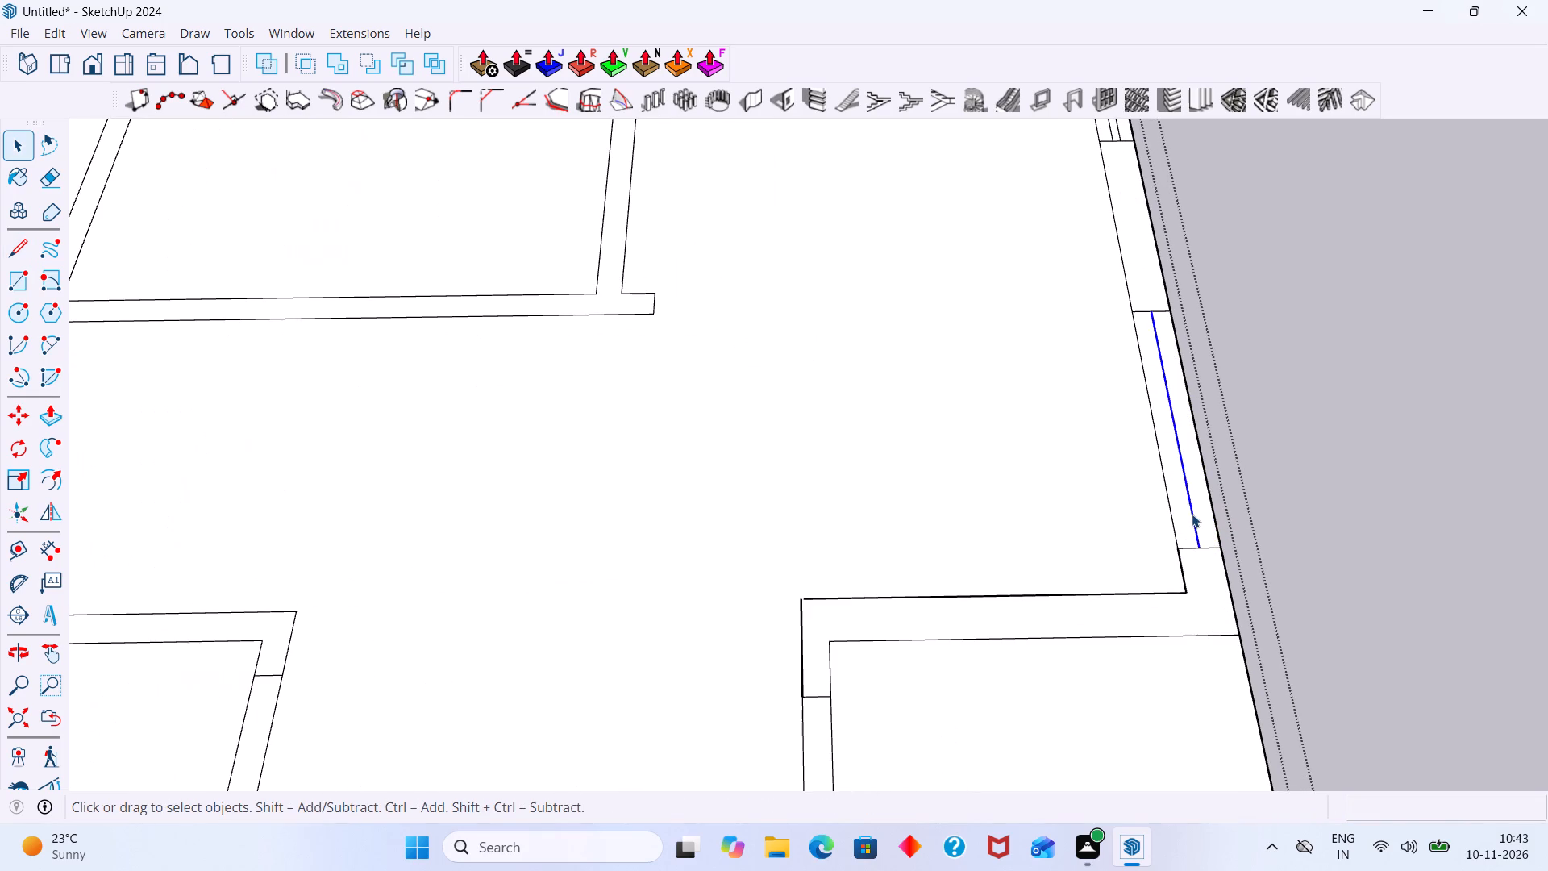
pyautogui.press('m')
pyautogui.click(1192, 514)
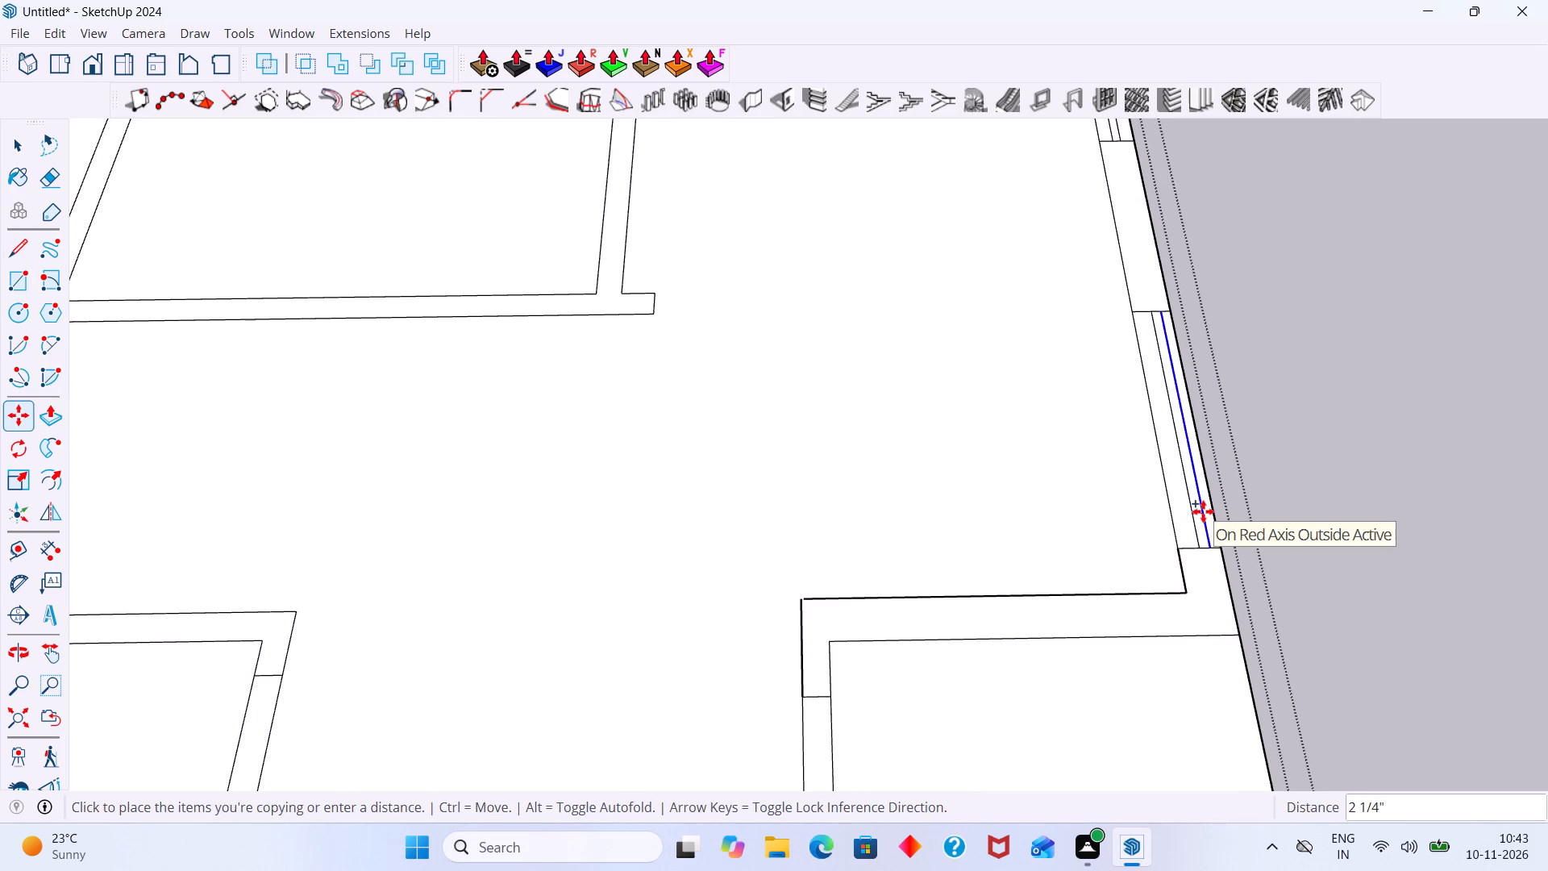
pyautogui.press('1')
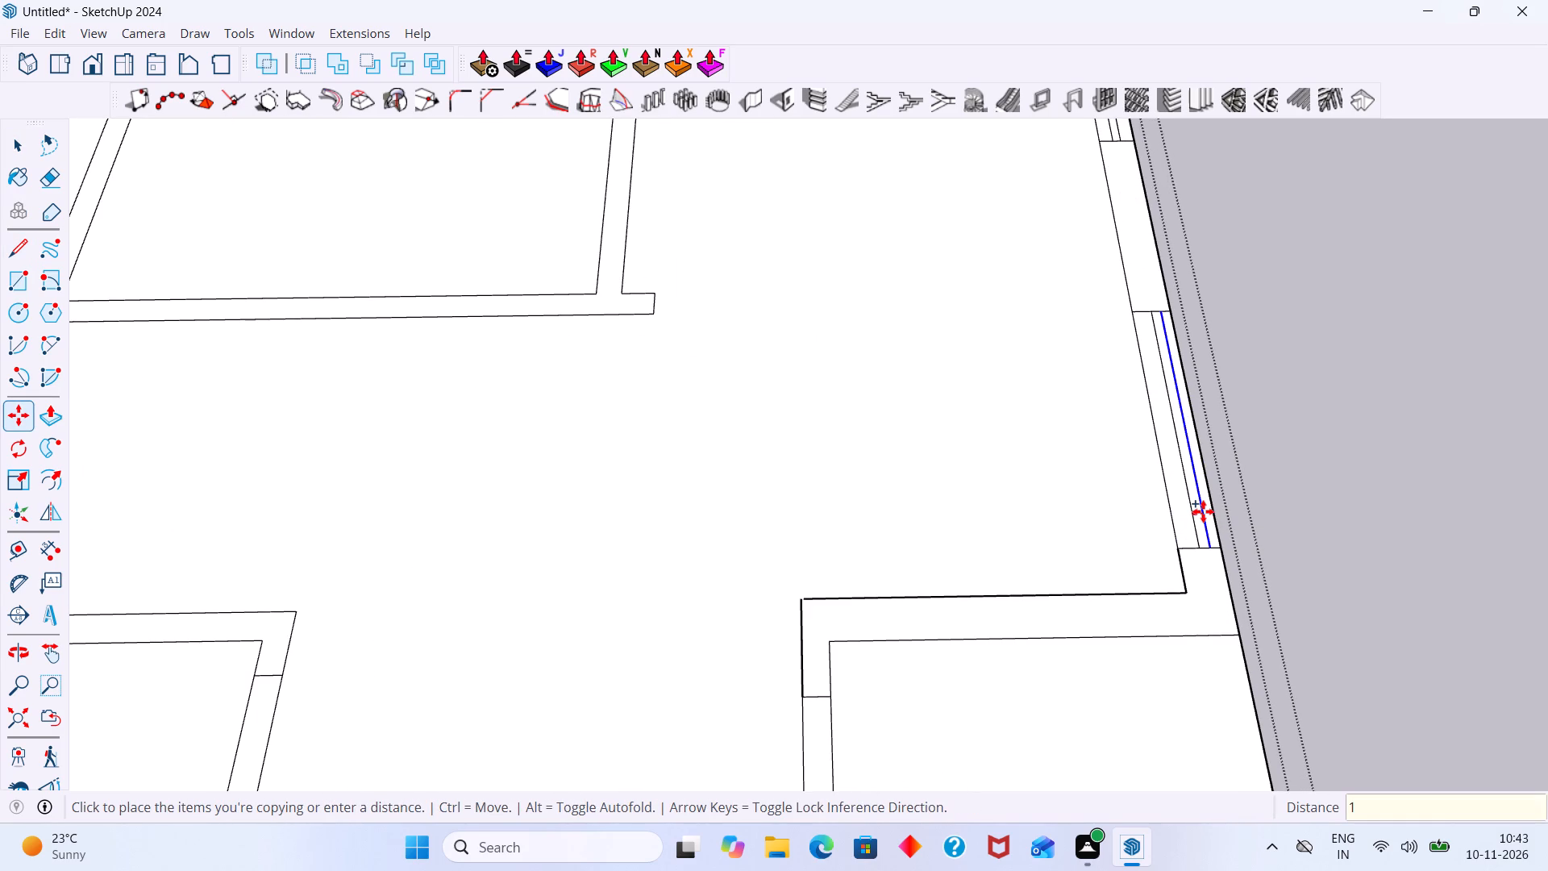
pyautogui.hotkey('shift', '"')
pyautogui.press('Return')
# Copy the window's centre line 1" toward the inner face of the wall.
pyautogui.scroll(6, 1197, 511)
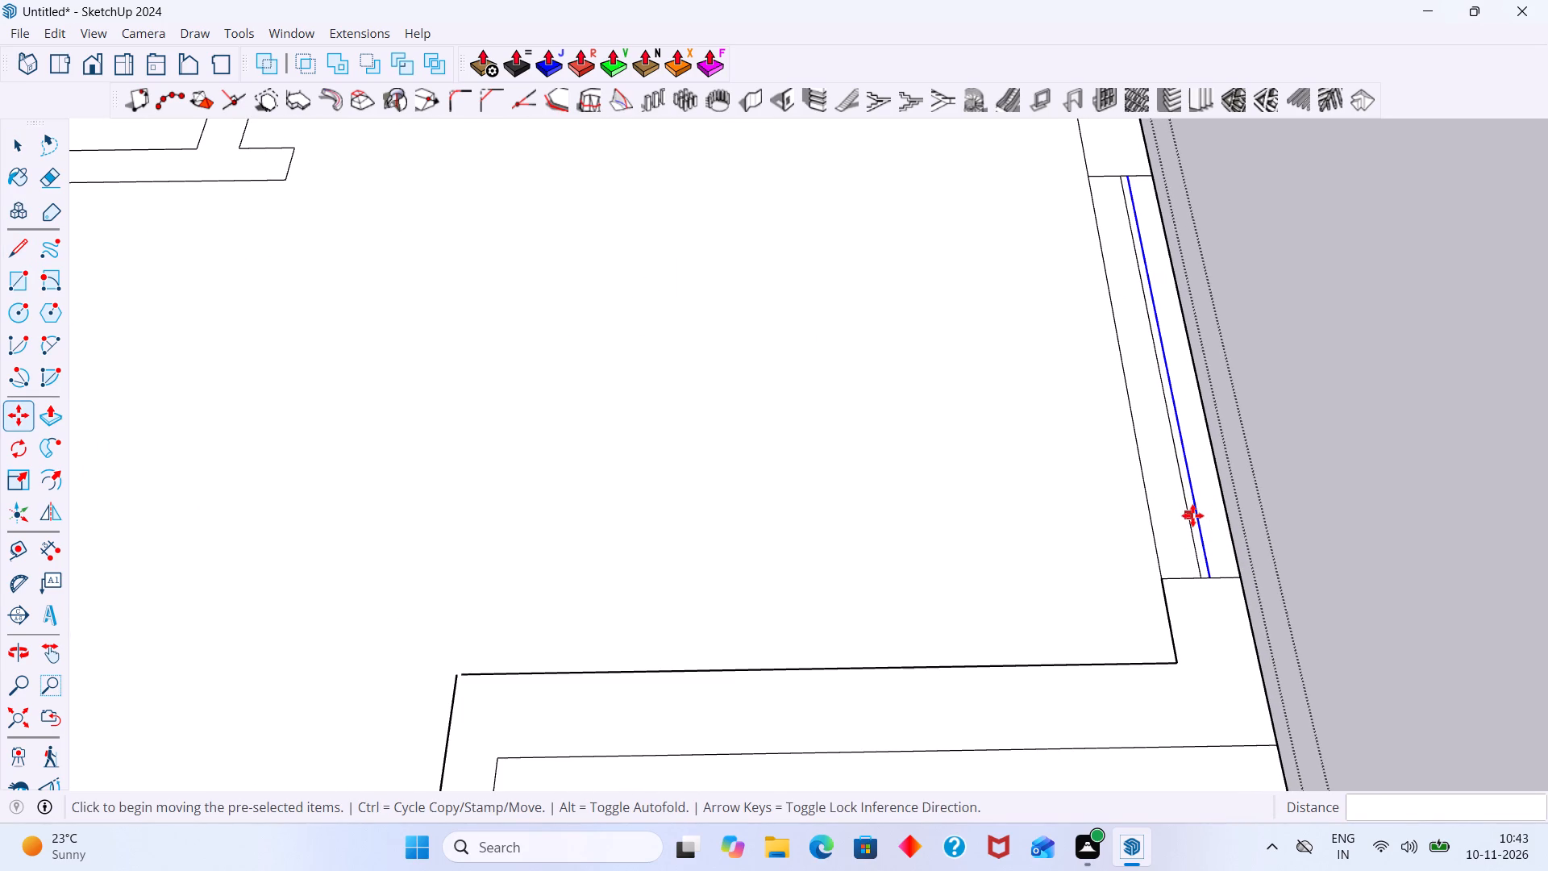
pyautogui.press('space')
pyautogui.click(1192, 529)
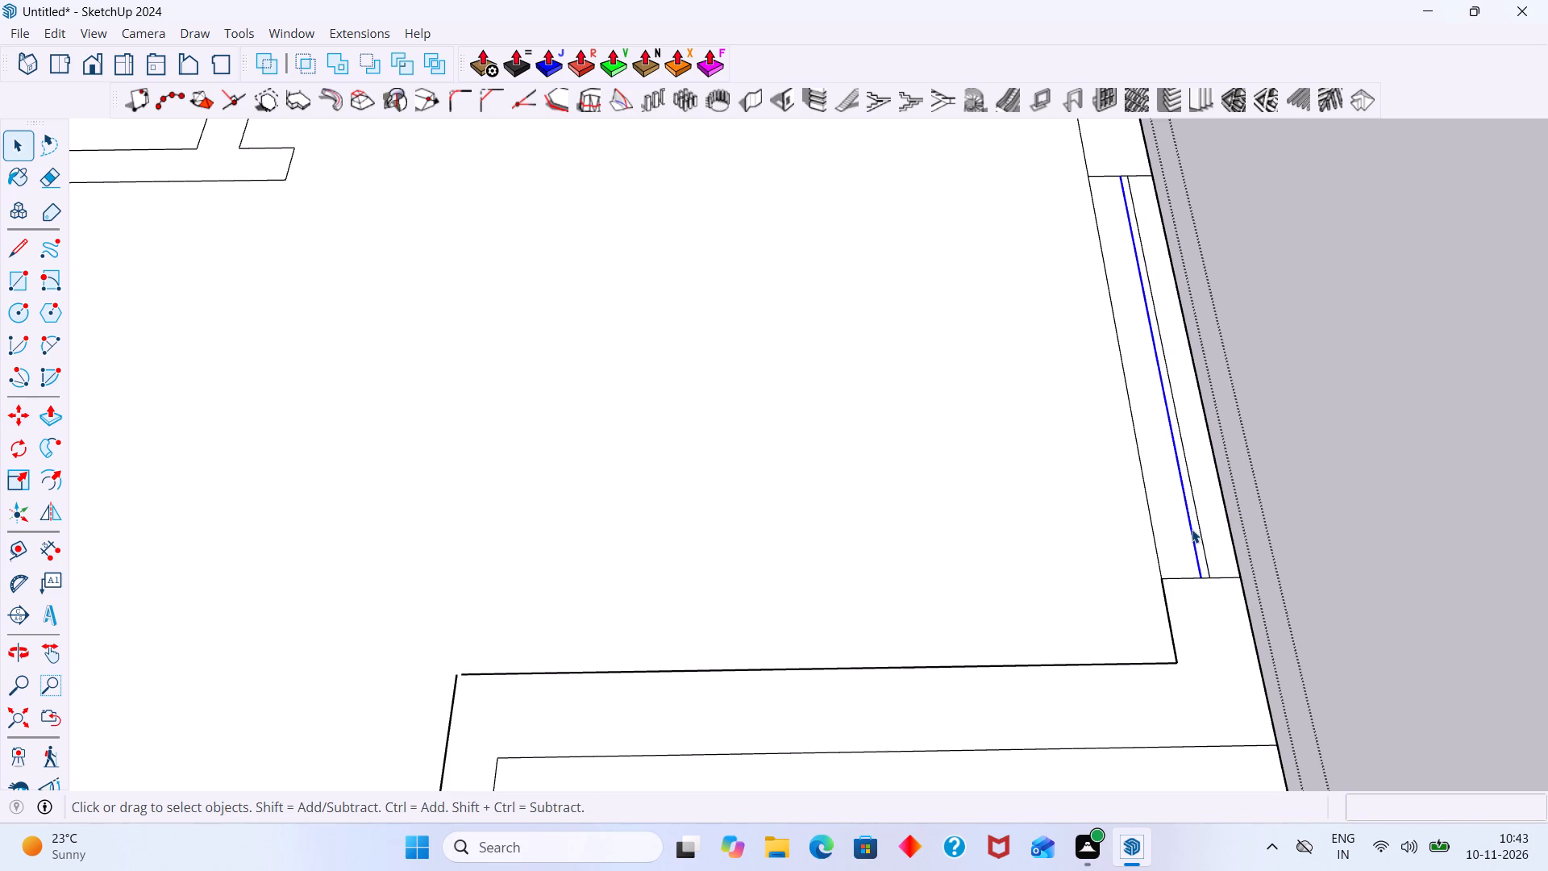
pyautogui.press('m')
pyautogui.click(1192, 529)
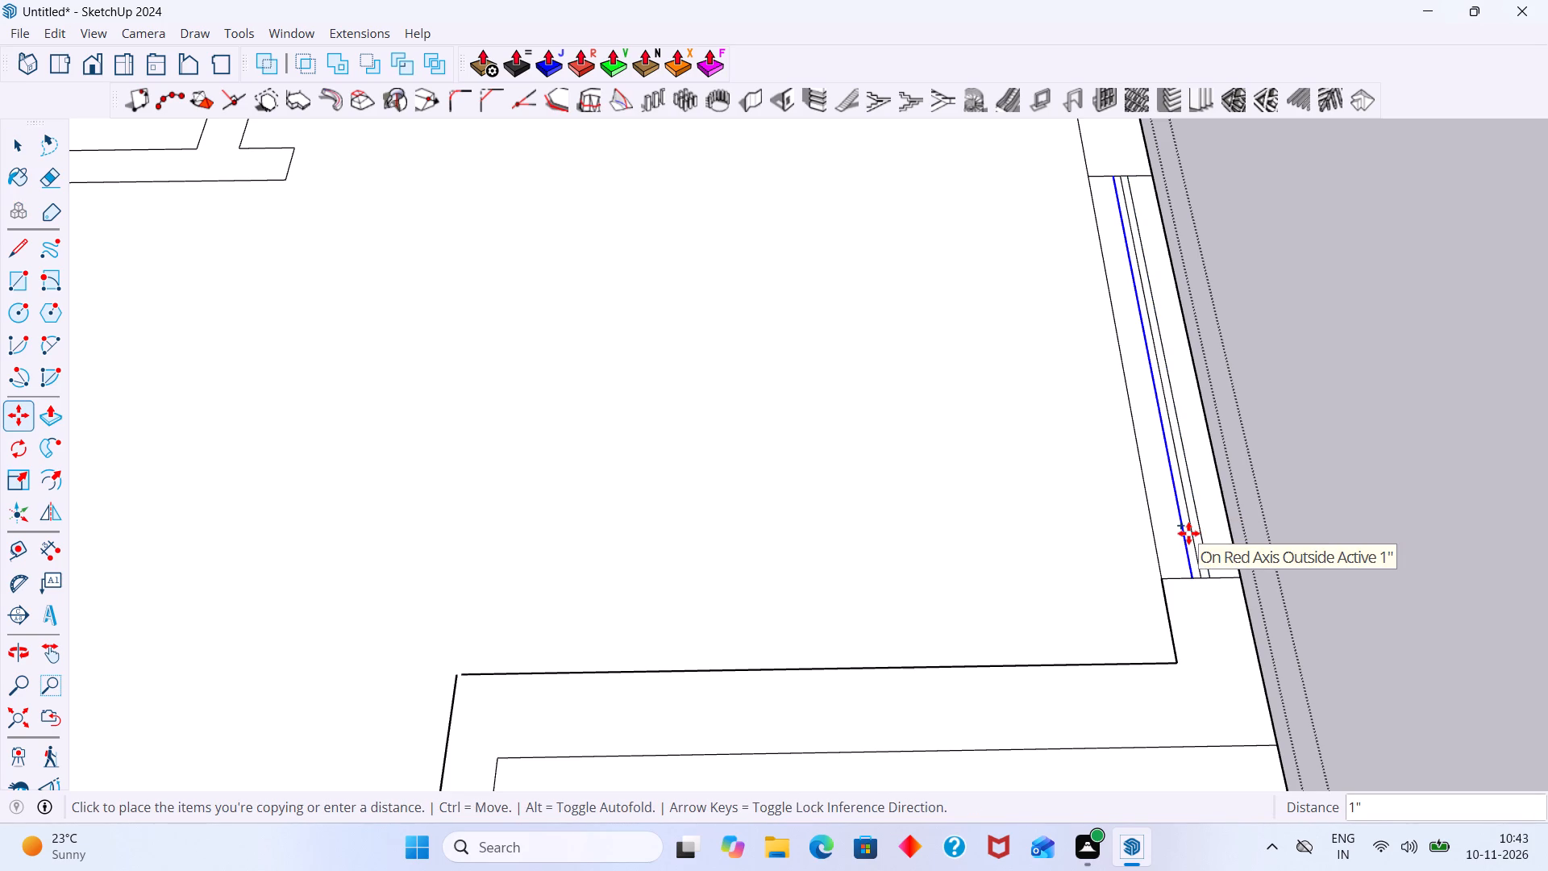
pyautogui.hotkey('ctrl', 'z')
pyautogui.click(1188, 534)
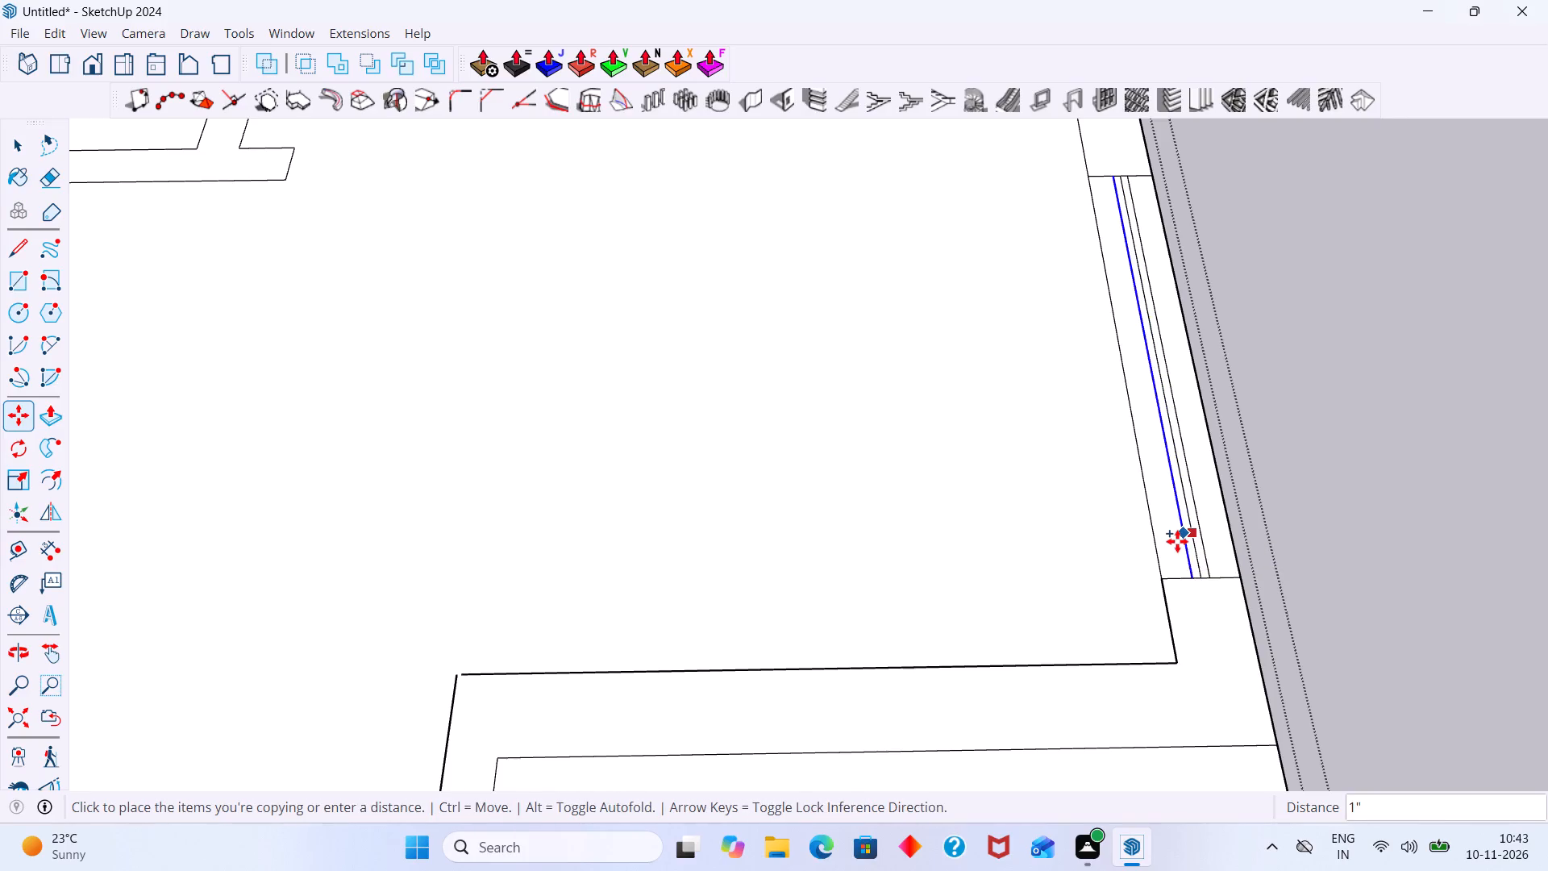
pyautogui.click(1176, 541)
pyautogui.press('space')
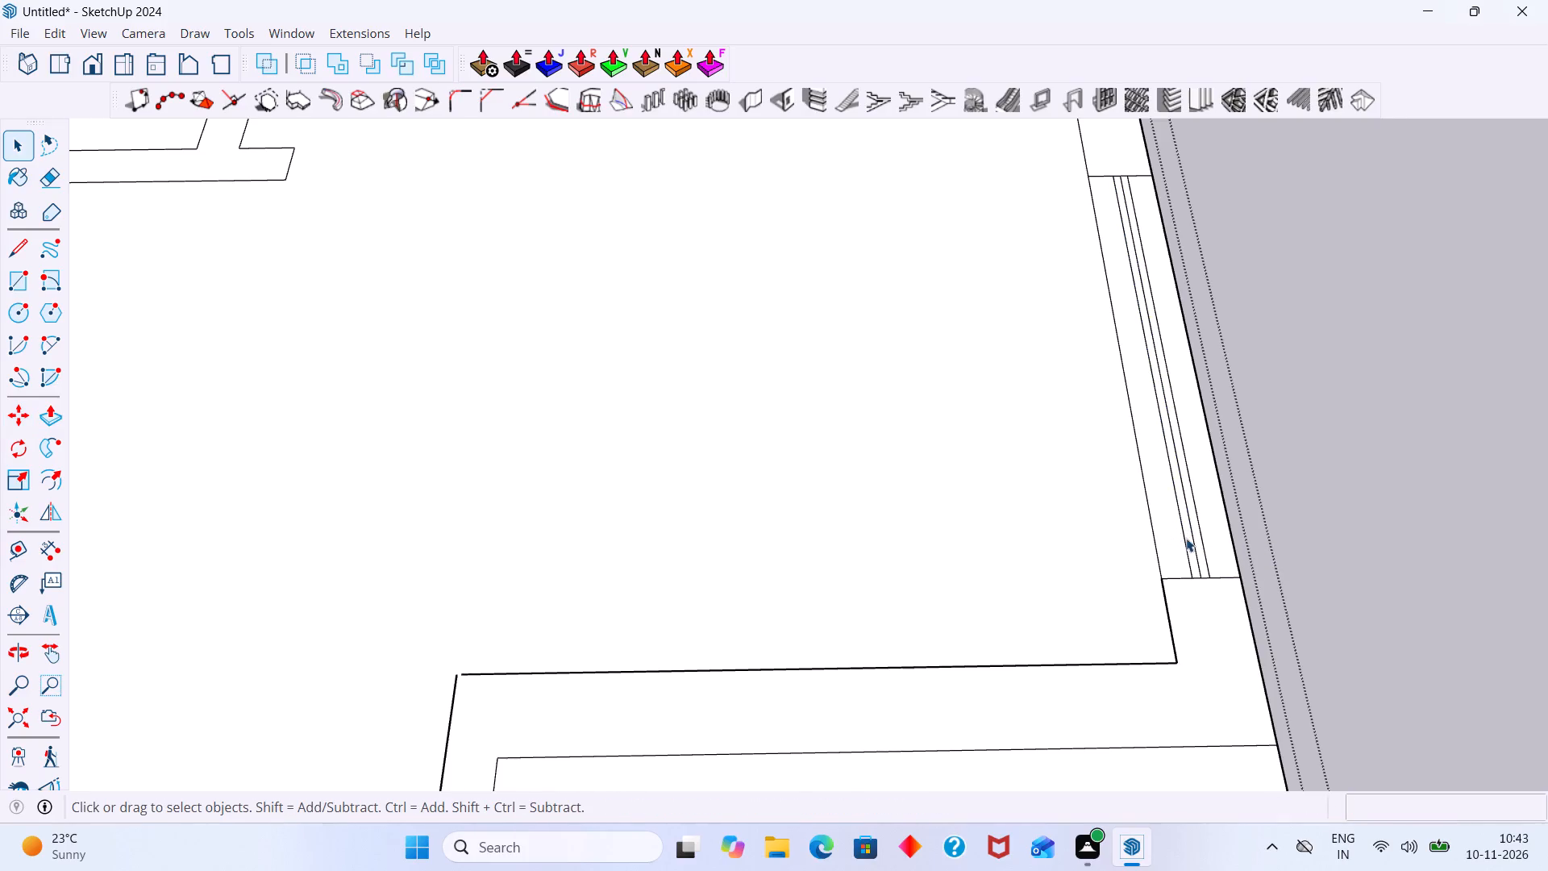
# Delete the middle line of the lower side-wall window and close the plan group.
pyautogui.click(1191, 538)
pyautogui.press('Delete')
pyautogui.scroll(-7, 1195, 532)
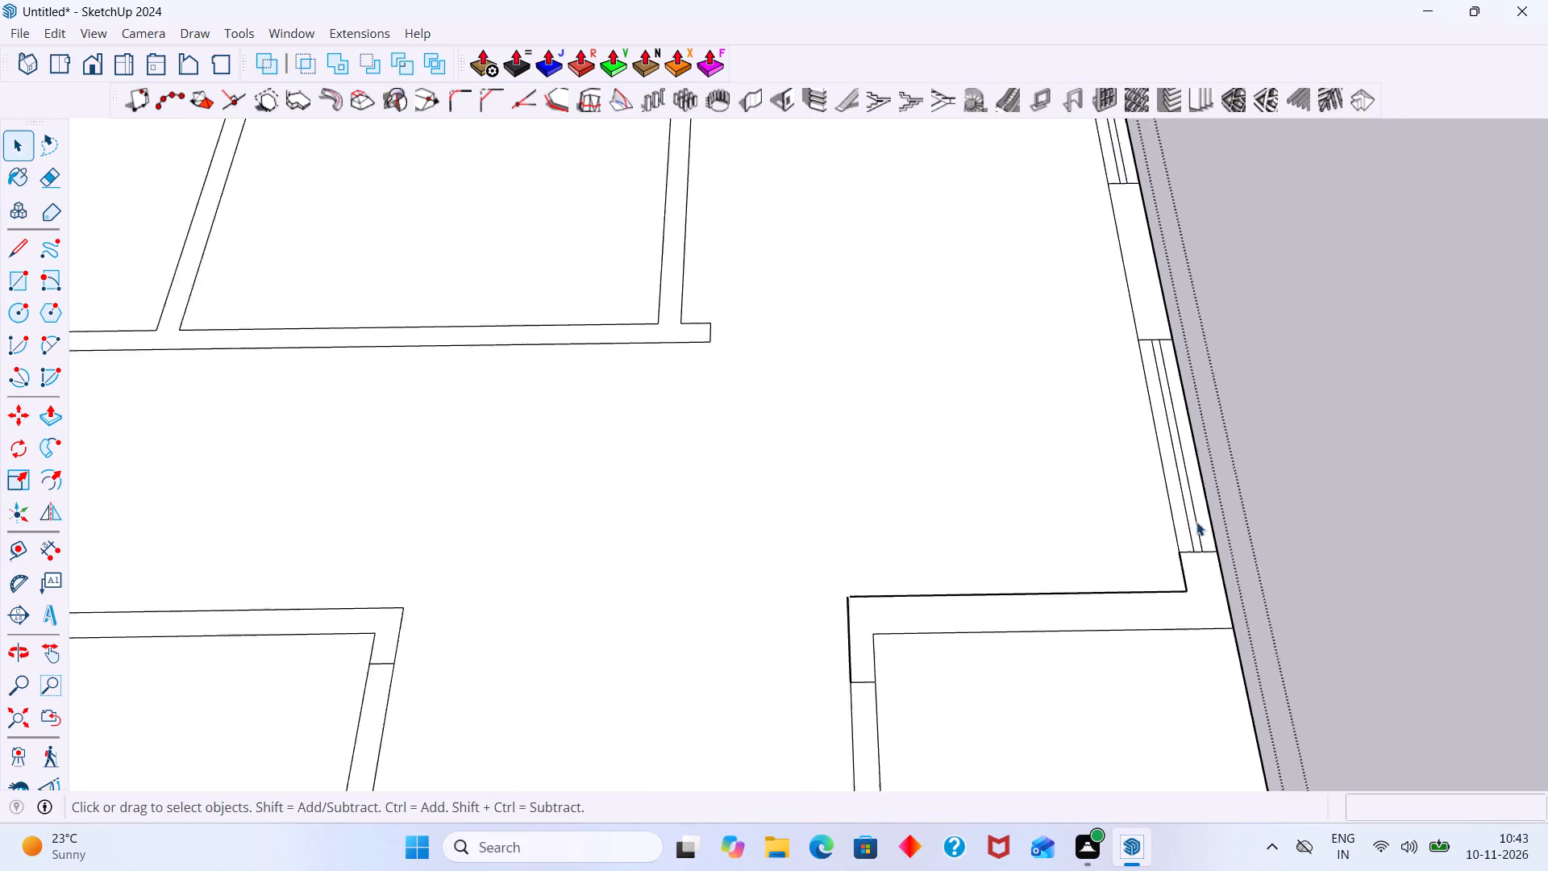
pyautogui.scroll(-7, 1196, 522)
pyautogui.click(1332, 465)
# Examine the whole floor plan beside the reference ground floor plan to compare the window and door openings.
pyautogui.scroll(-7, 1224, 478)
pyautogui.moveTo(1197, 548); pyautogui.dragTo(1180, 515, button='middle')
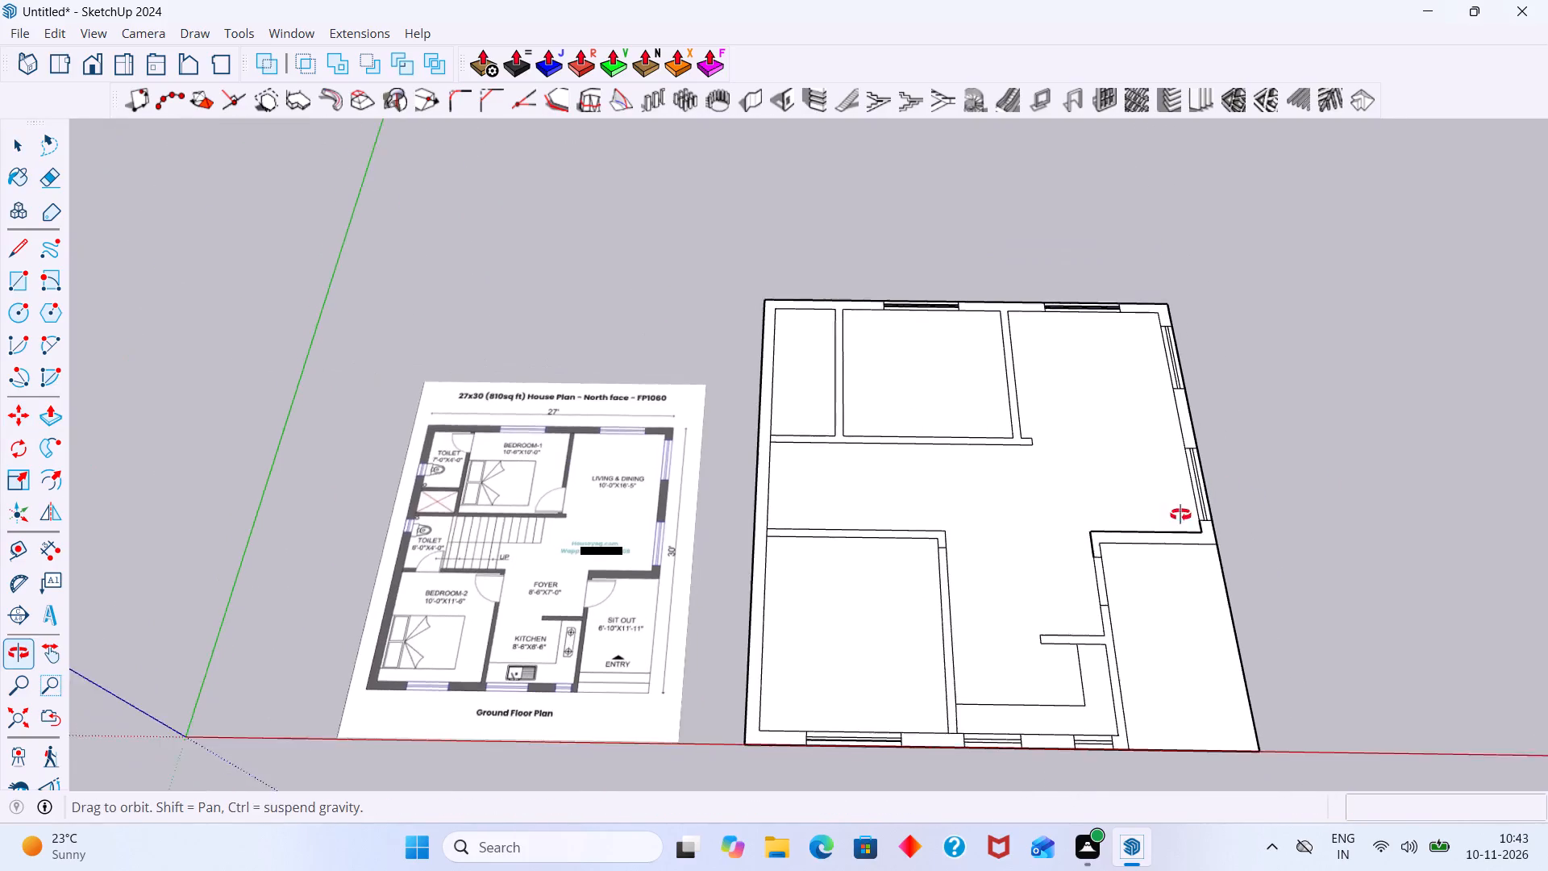
pyautogui.moveTo(1180, 515); pyautogui.dragTo(1180, 511, button='middle')
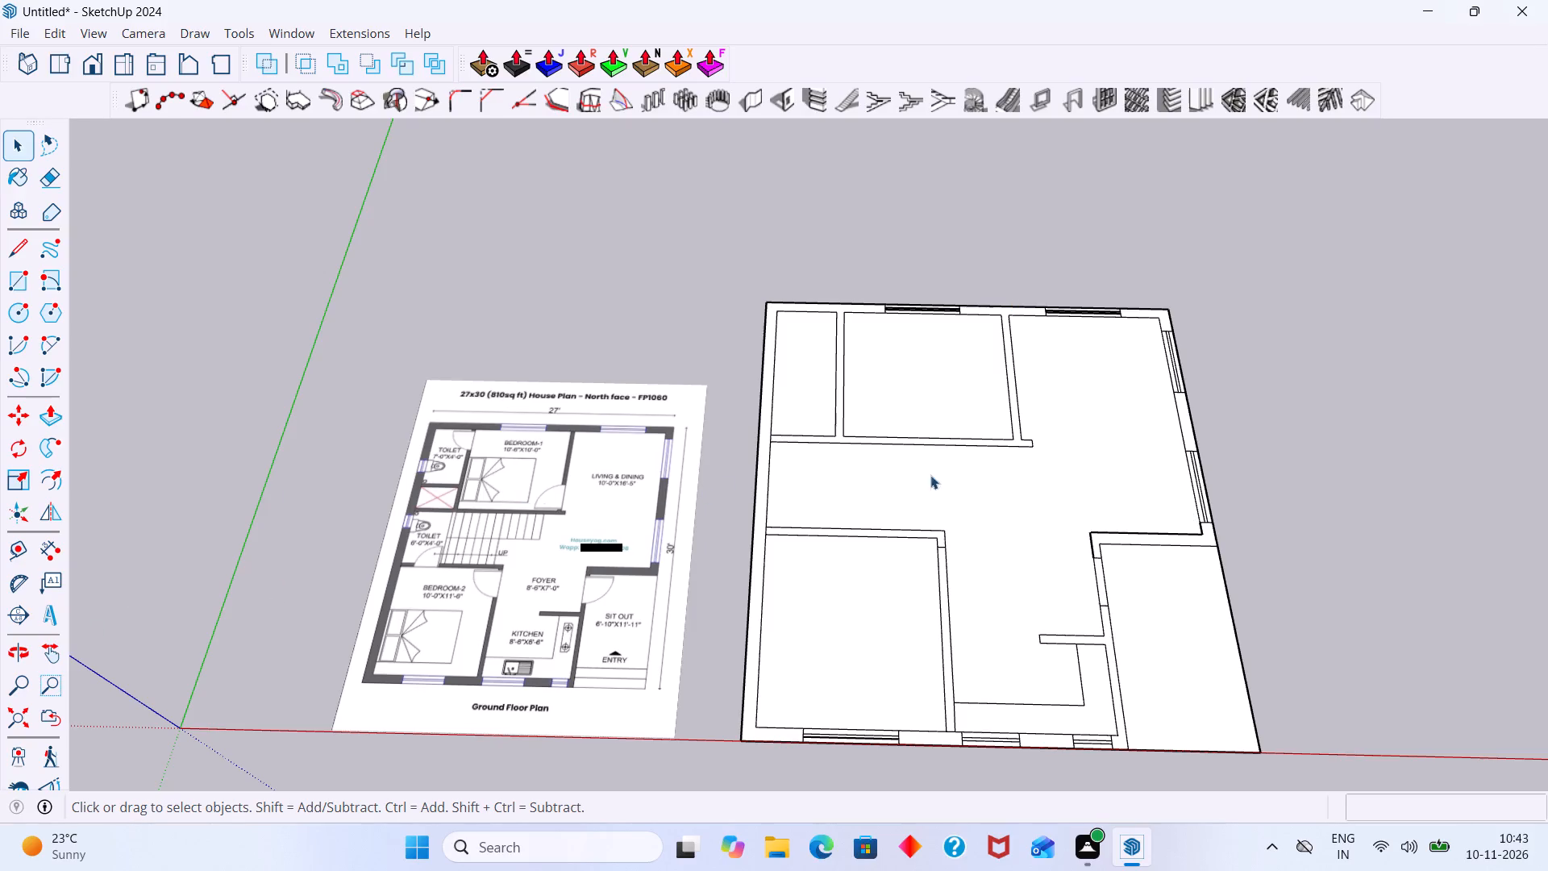
pyautogui.moveTo(952, 494); pyautogui.dragTo(1015, 492, button='middle')
pyautogui.keyDown('shift'); pyautogui.moveTo(1031, 493); pyautogui.dragTo(1121, 478, button='middle'); pyautogui.keyUp('shift')
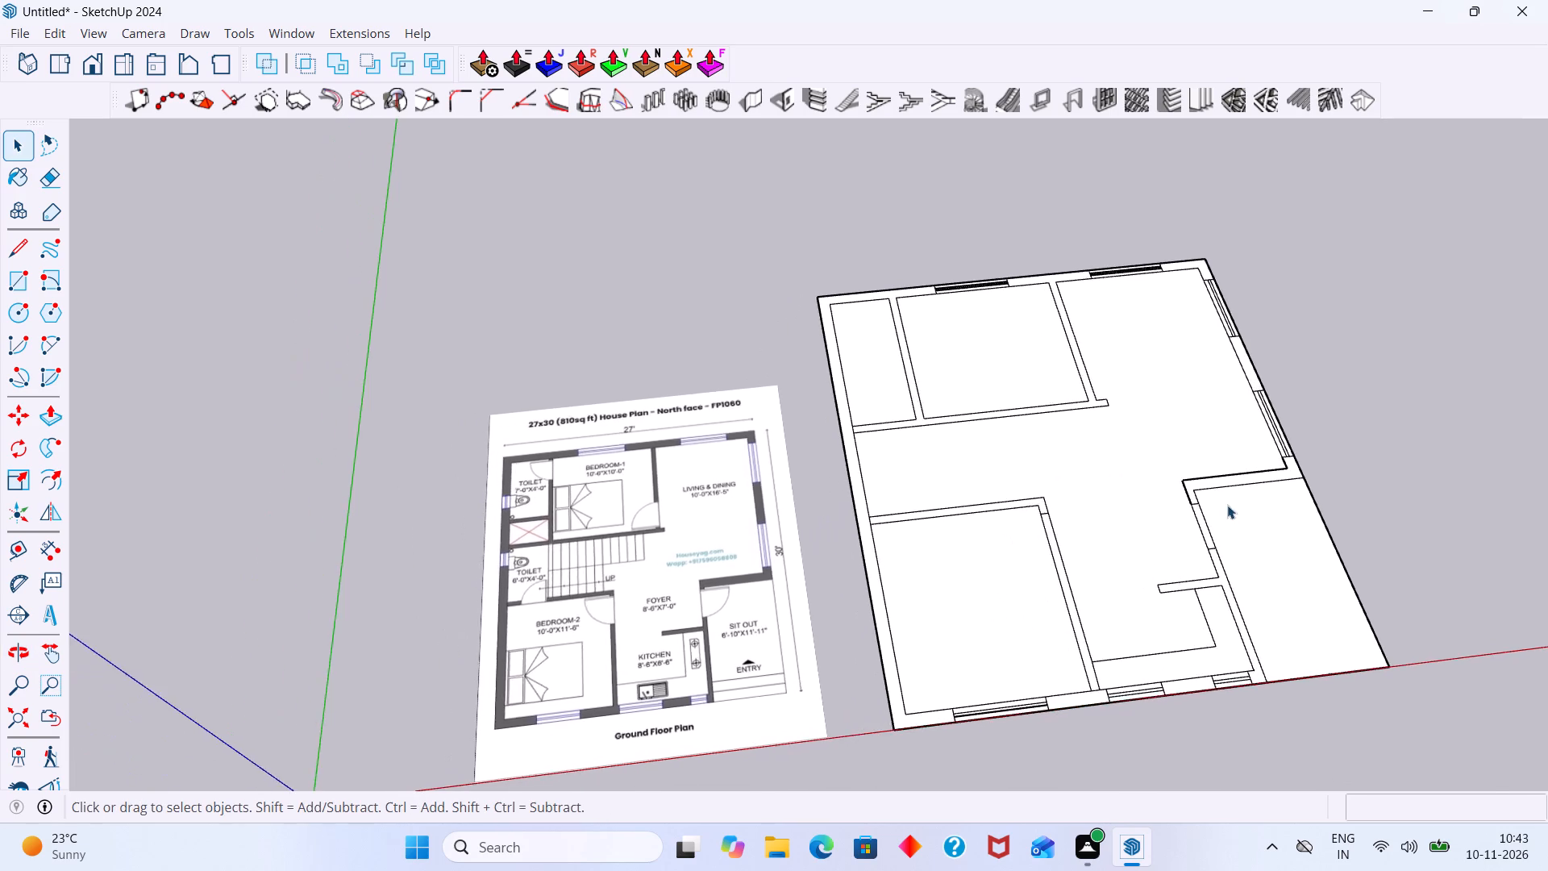
pyautogui.scroll(9, 1236, 498)
pyautogui.scroll(-10, 1155, 486)
pyautogui.moveTo(1252, 487); pyautogui.dragTo(1253, 464, button='middle')
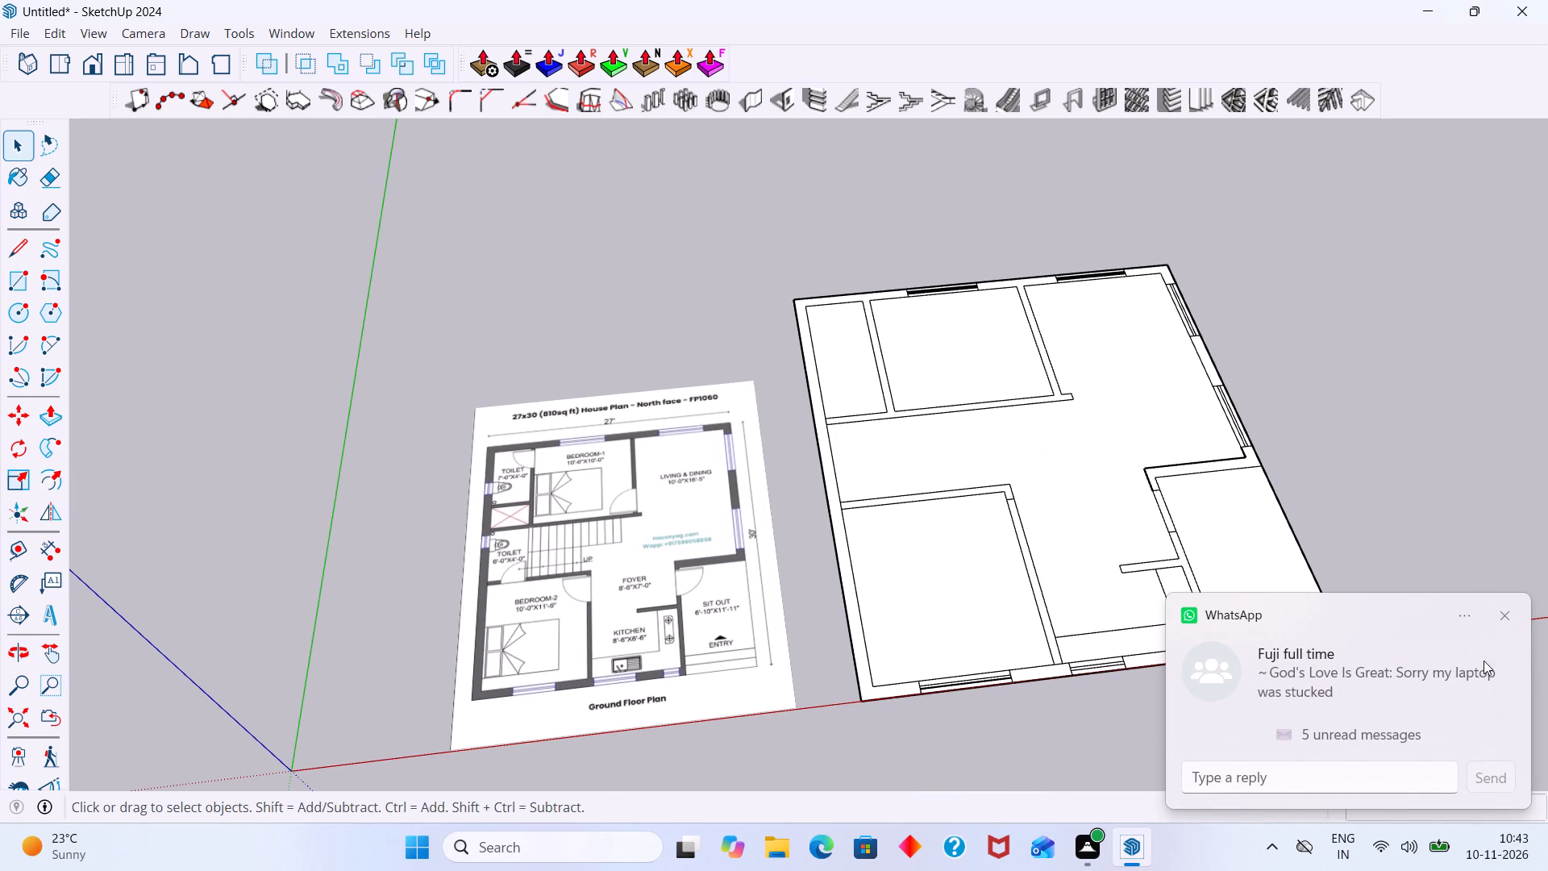
pyautogui.click(1504, 619)
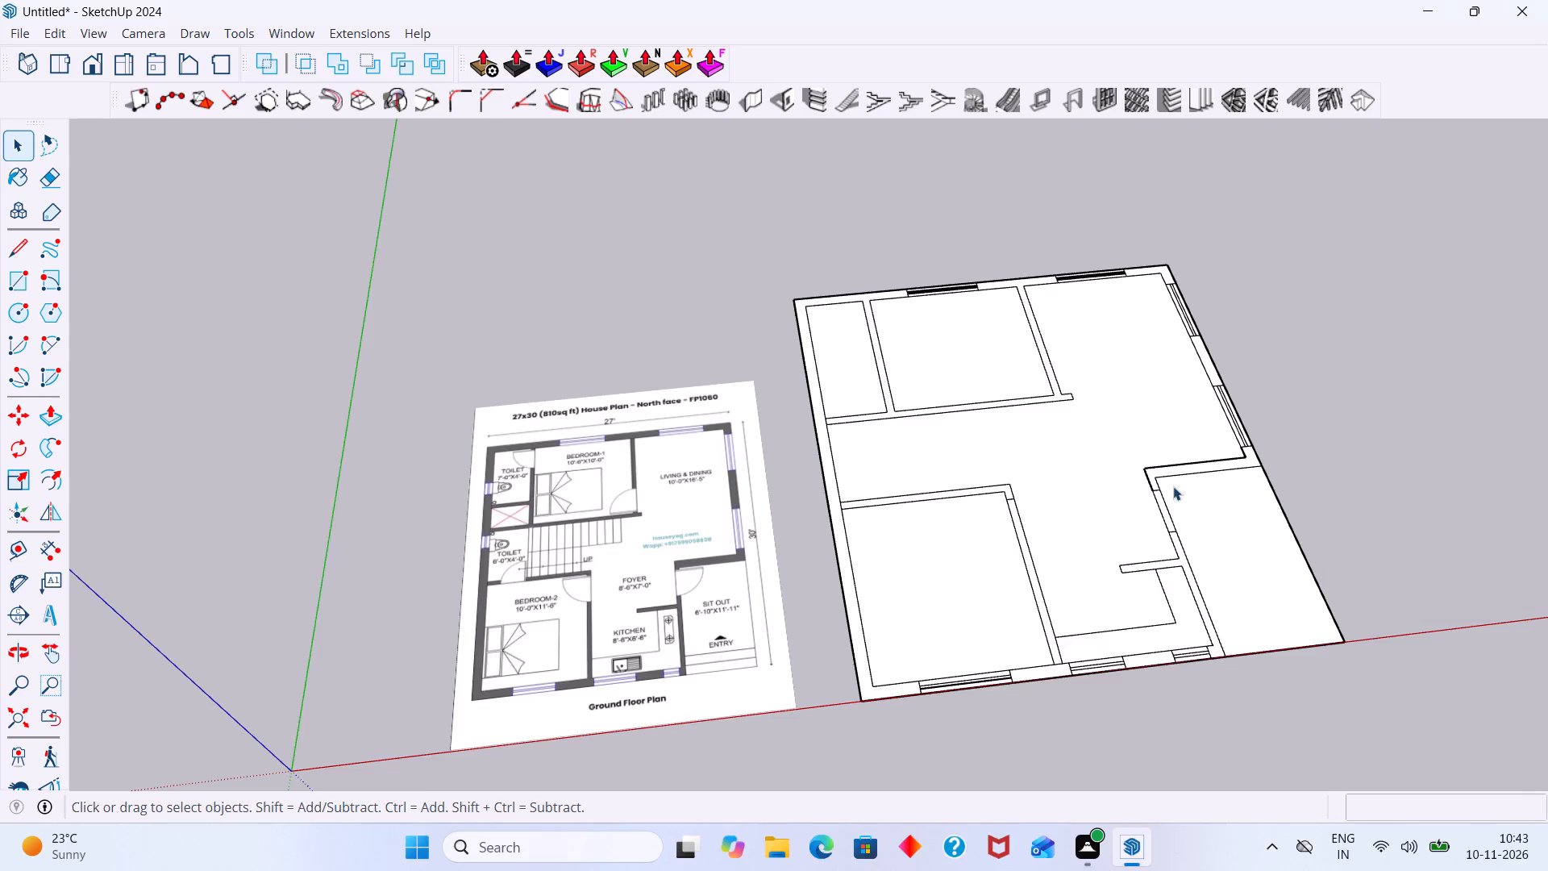
pyautogui.scroll(6, 1154, 474)
pyautogui.scroll(-6, 1167, 489)
pyautogui.moveTo(1205, 506); pyautogui.dragTo(1193, 506, button='middle')
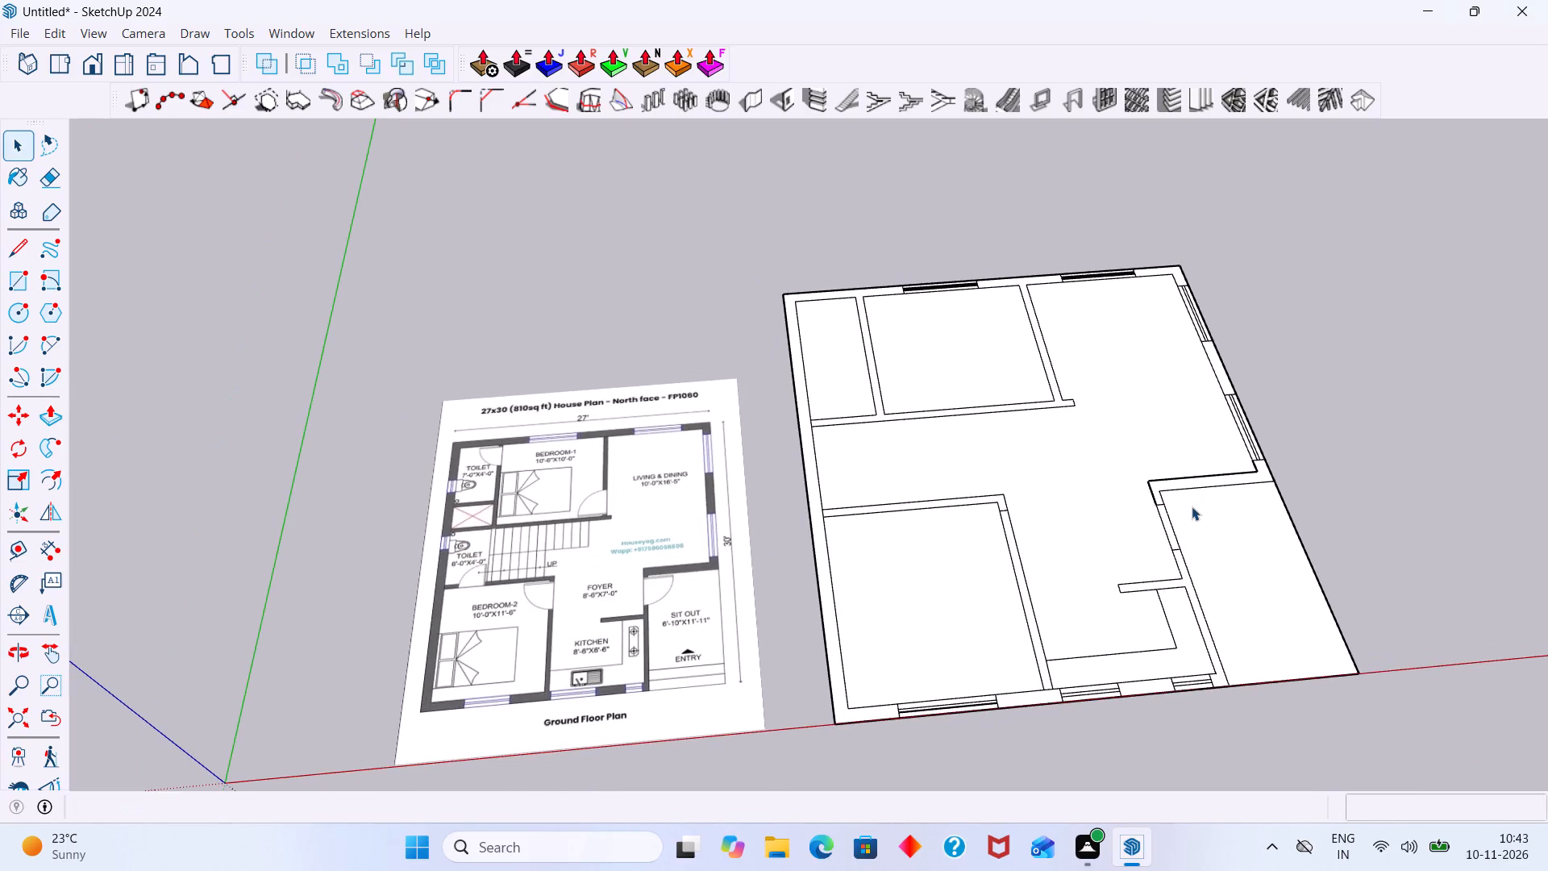
pyautogui.scroll(3, 1194, 533)
pyautogui.scroll(-5, 1180, 526)
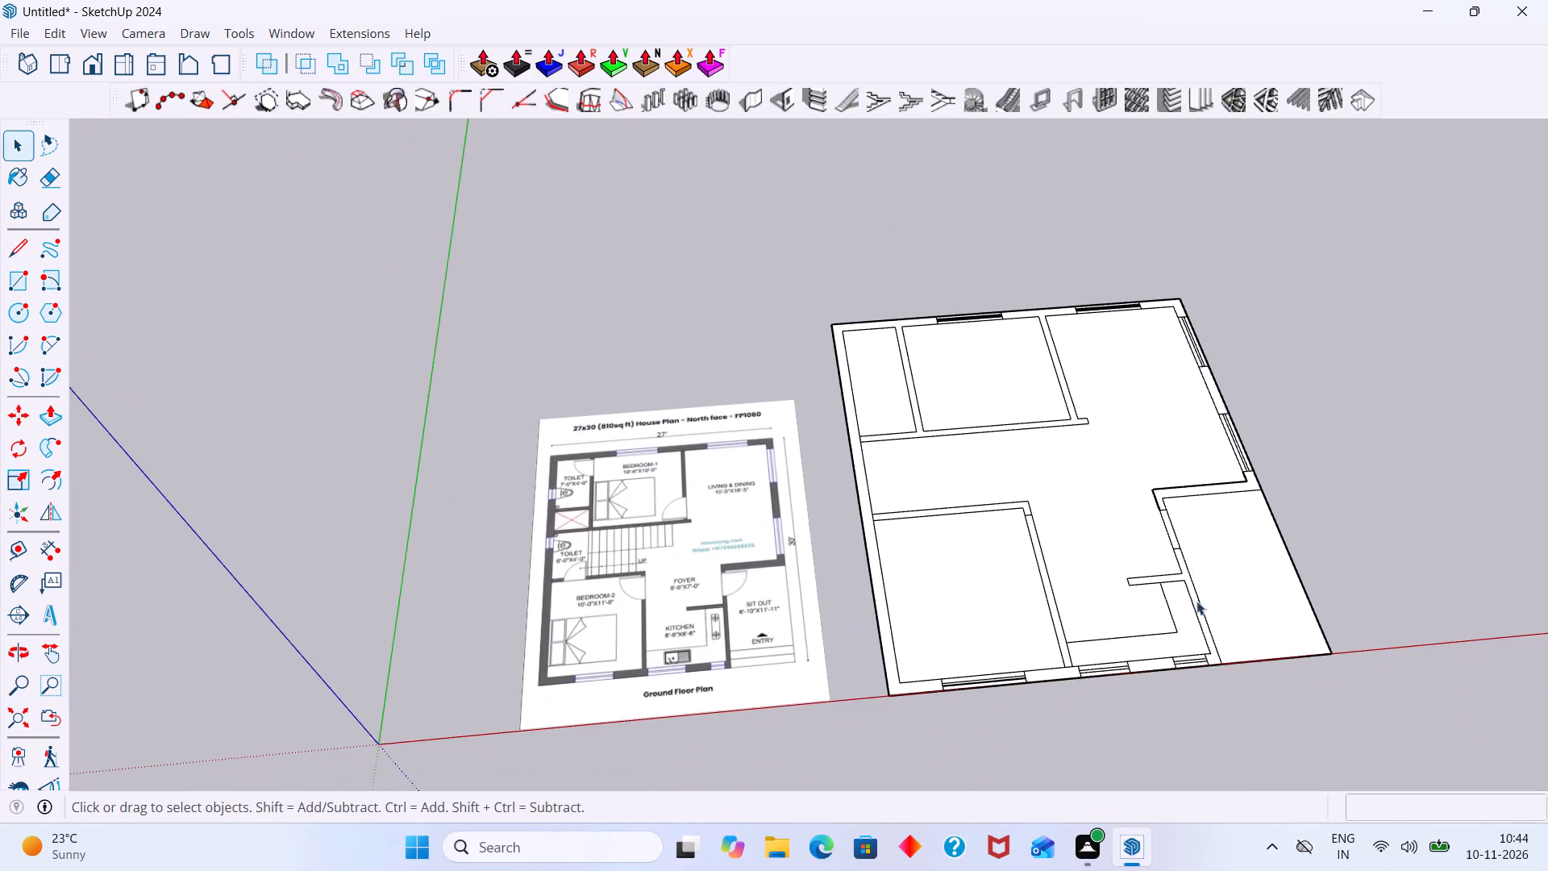
pyautogui.moveTo(1196, 602); pyautogui.dragTo(1203, 595, button='middle')
pyautogui.scroll(2, 1192, 662)
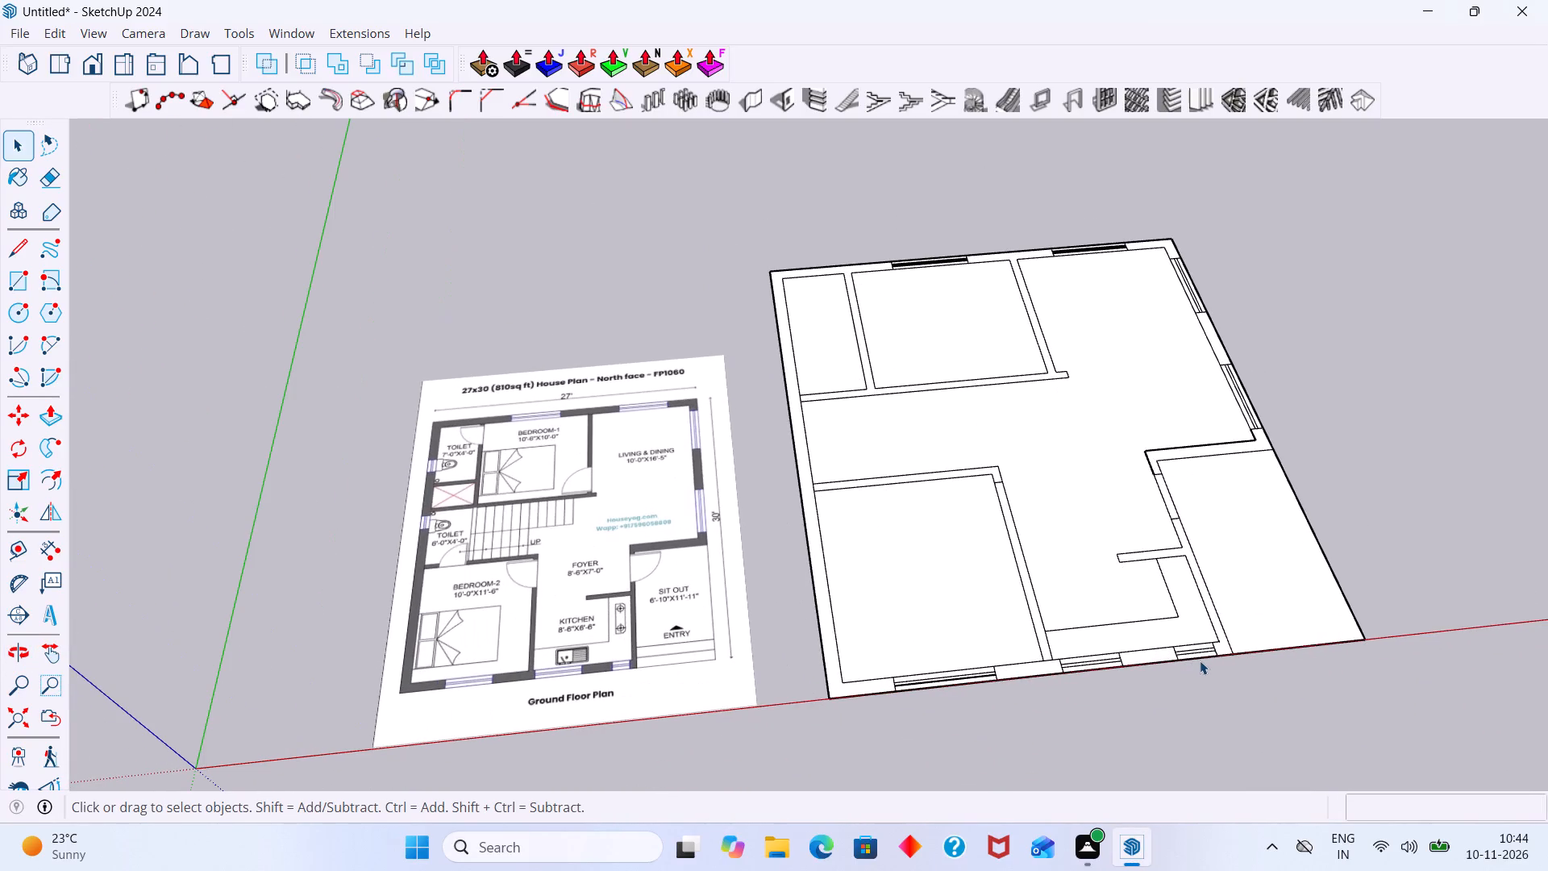
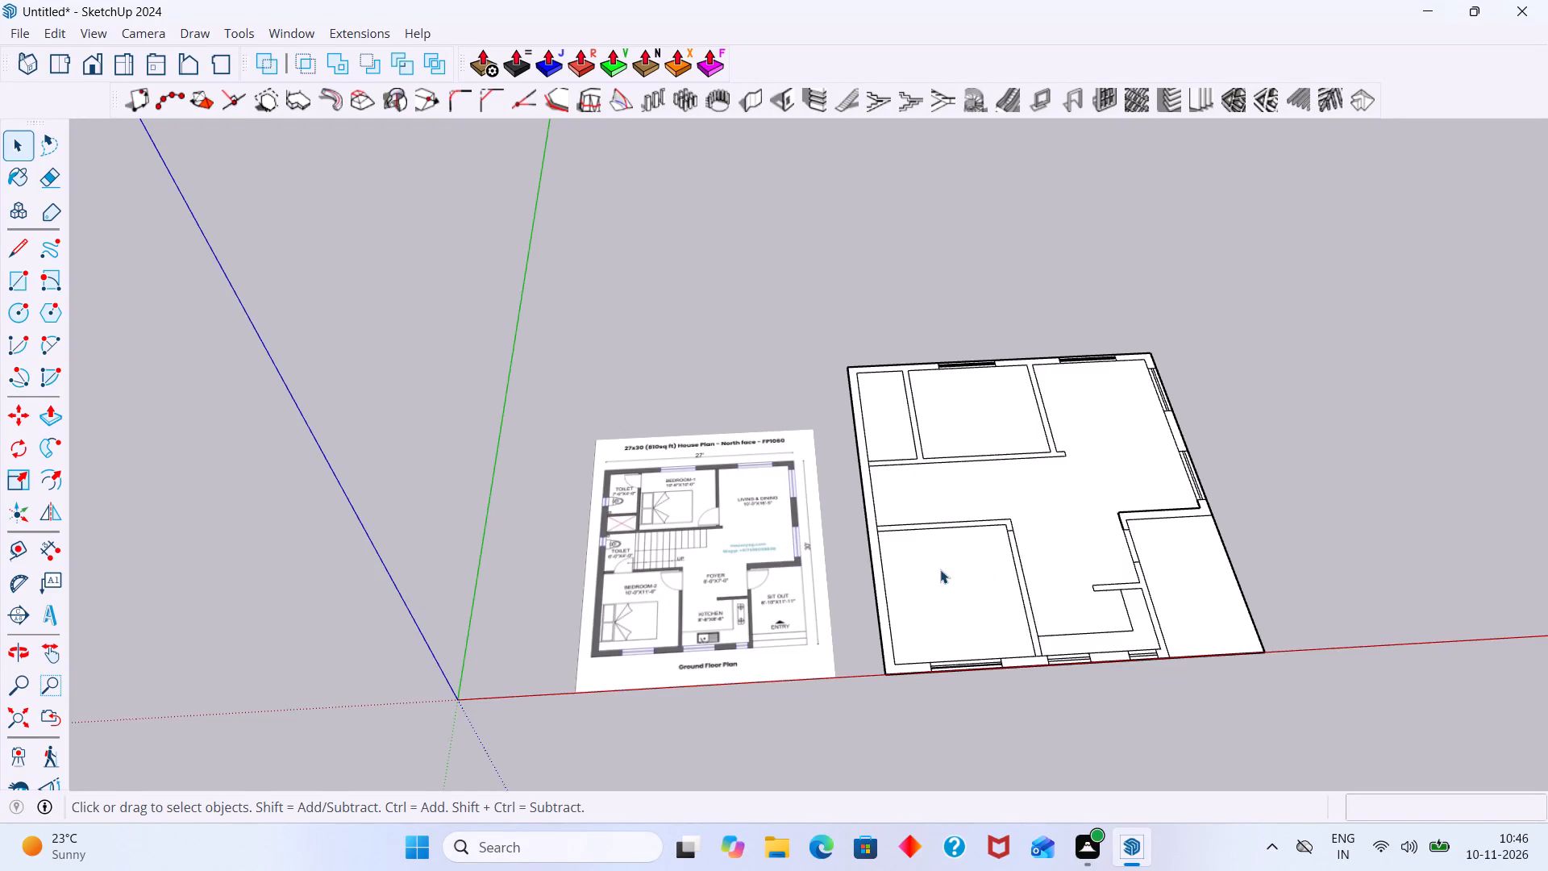
# Examine the floor plan beside the reference ground floor plan to locate the lower toilet's door opening above Bedroom-2.
pyautogui.scroll(-1, 937, 566)
pyautogui.moveTo(941, 598); pyautogui.dragTo(970, 574, button='middle')
pyautogui.scroll(2, 1197, 572)
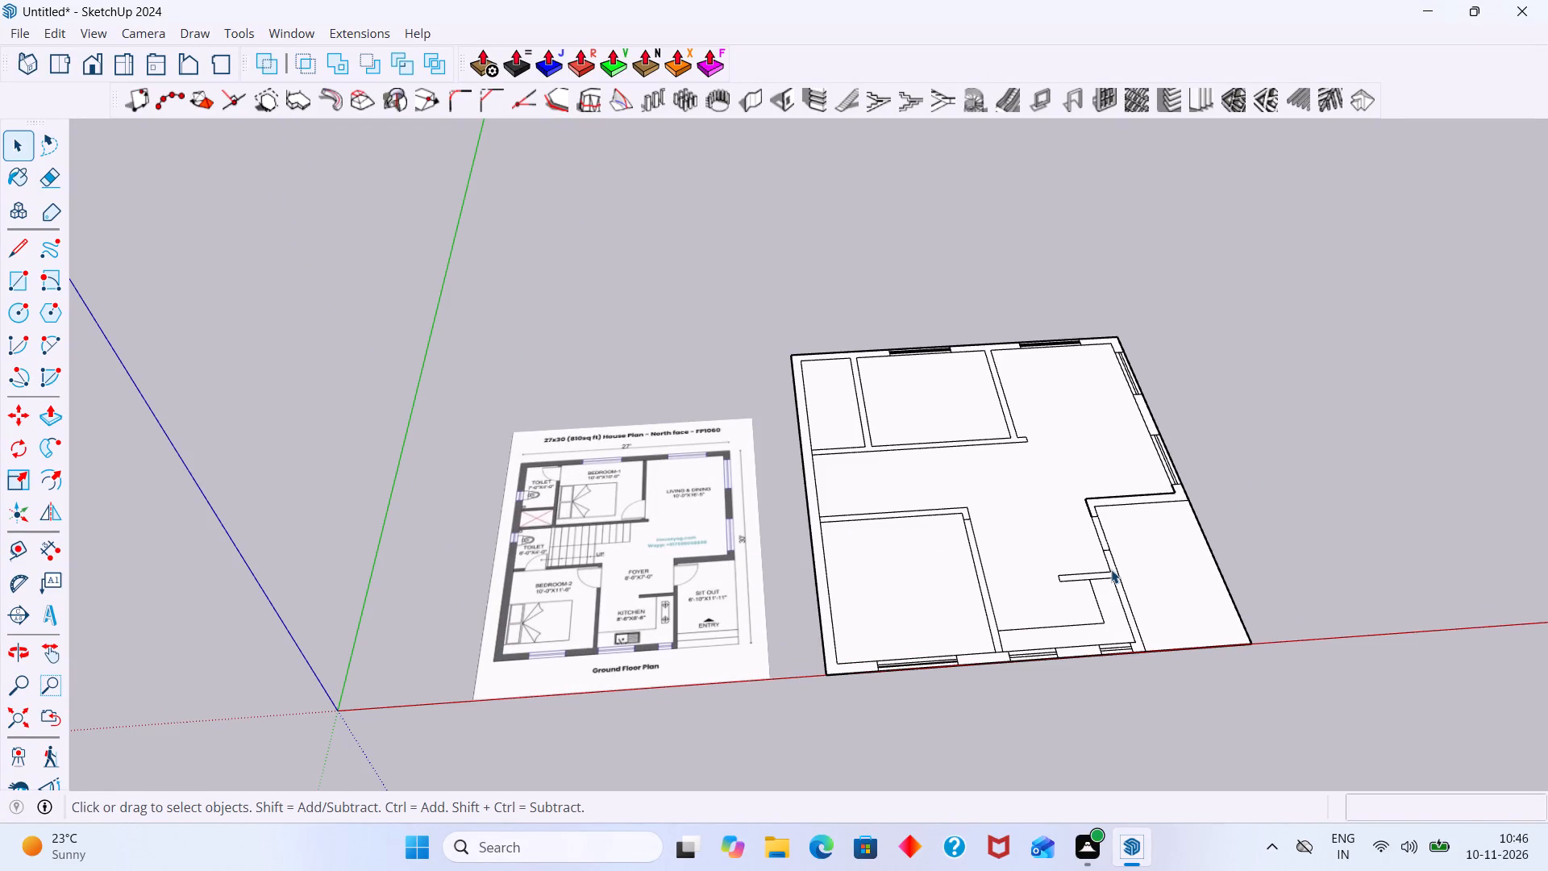
pyautogui.scroll(-3, 1103, 574)
pyautogui.keyDown('shift'); pyautogui.moveTo(1037, 596); pyautogui.dragTo(1124, 533, button='middle'); pyautogui.keyUp('shift')
pyautogui.scroll(6, 1018, 568)
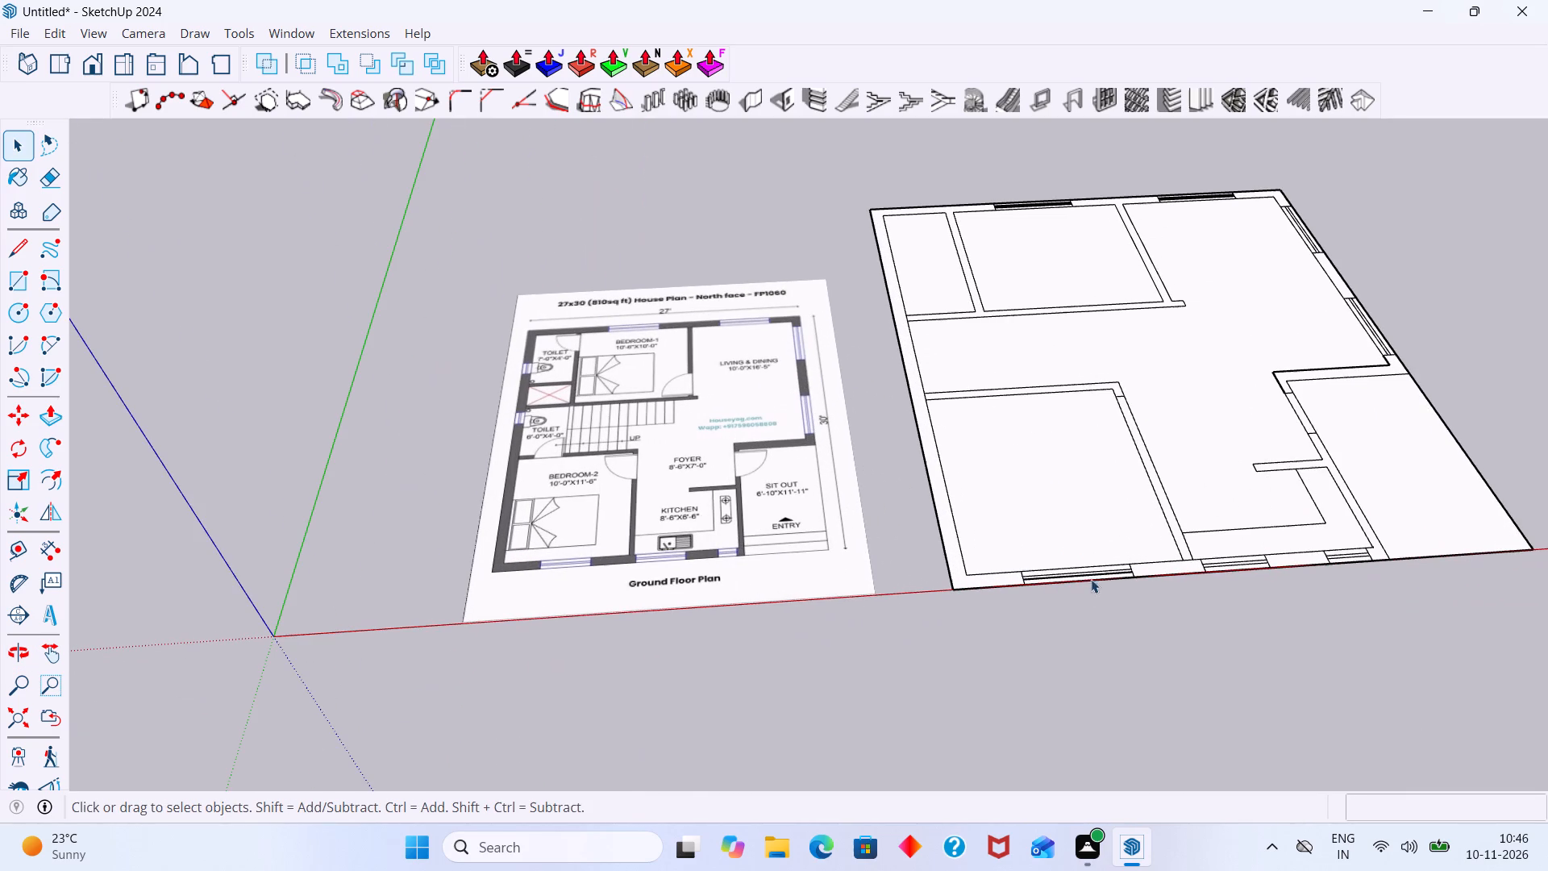
pyautogui.scroll(3, 1026, 568)
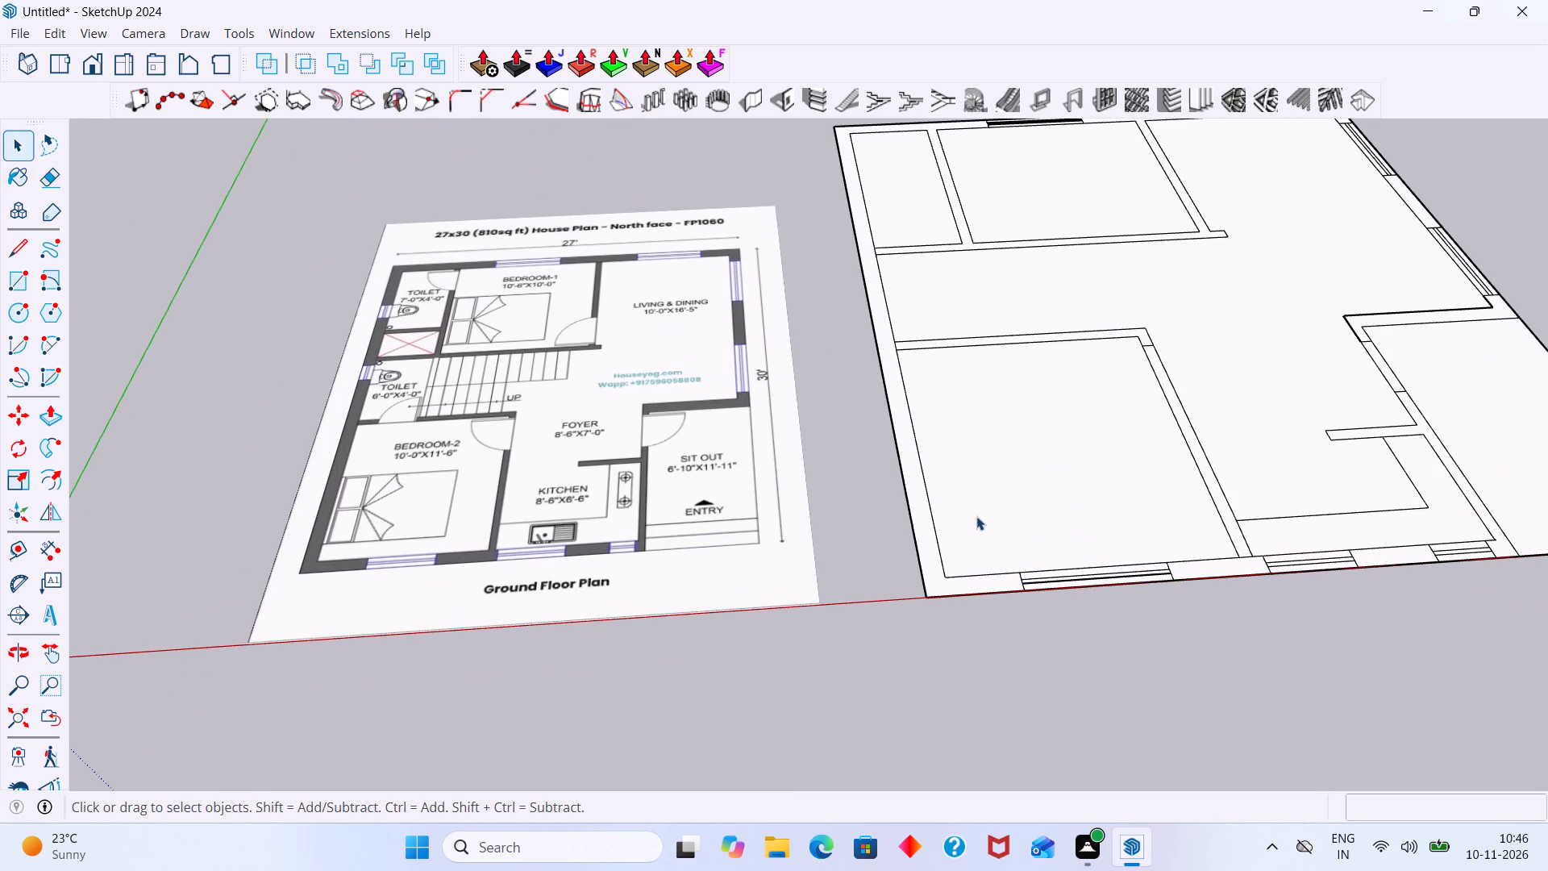
pyautogui.scroll(-4, 992, 460)
pyautogui.scroll(2, 932, 388)
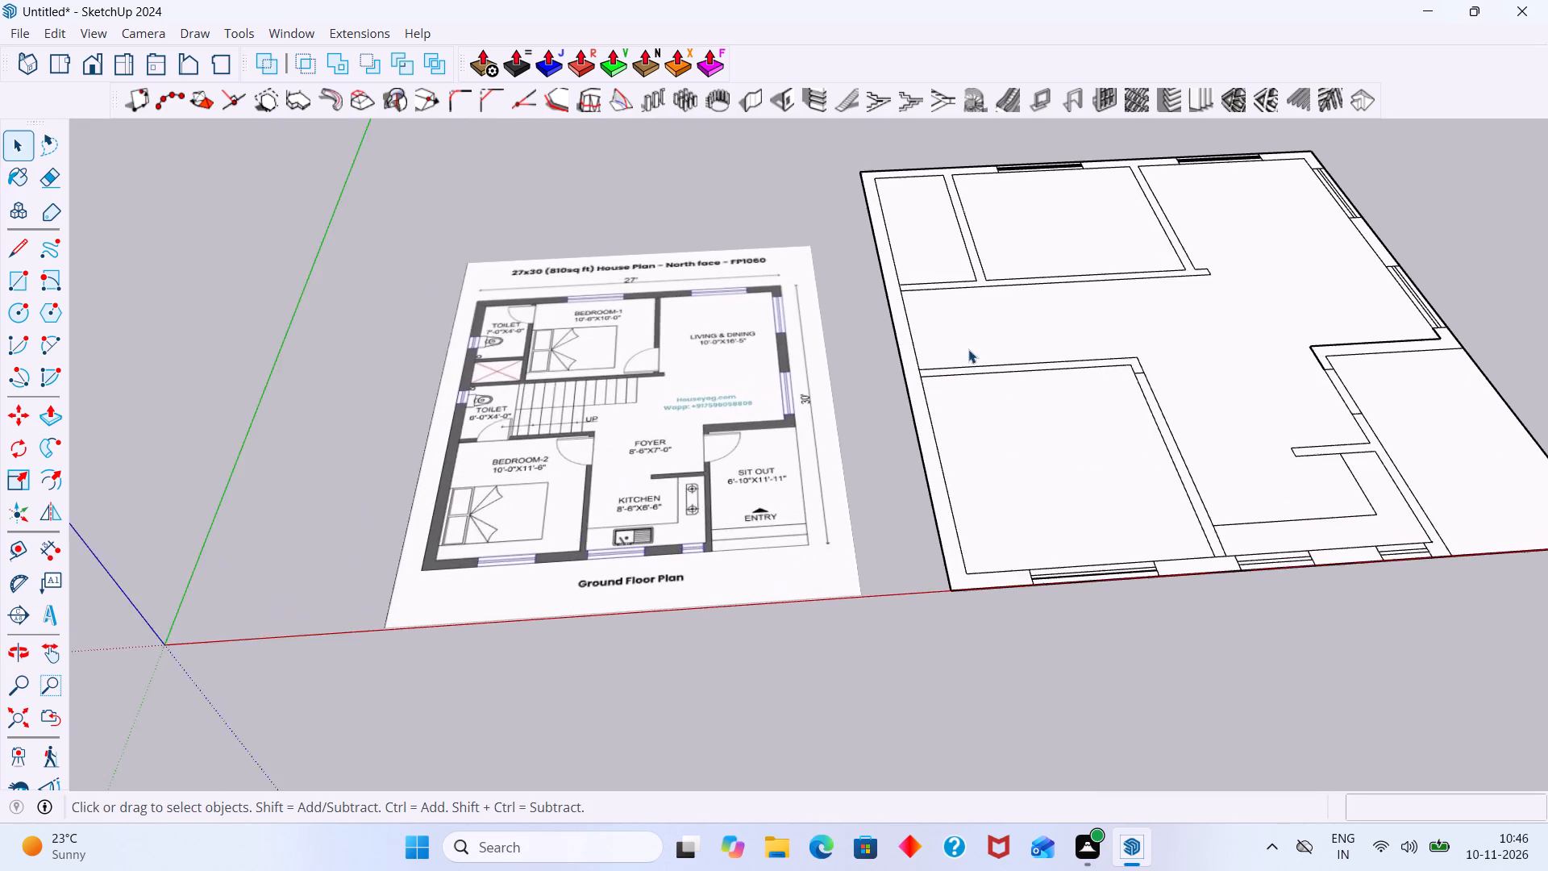
pyautogui.scroll(-3, 968, 349)
pyautogui.moveTo(972, 337); pyautogui.dragTo(891, 385, button='middle')
pyautogui.scroll(3, 904, 426)
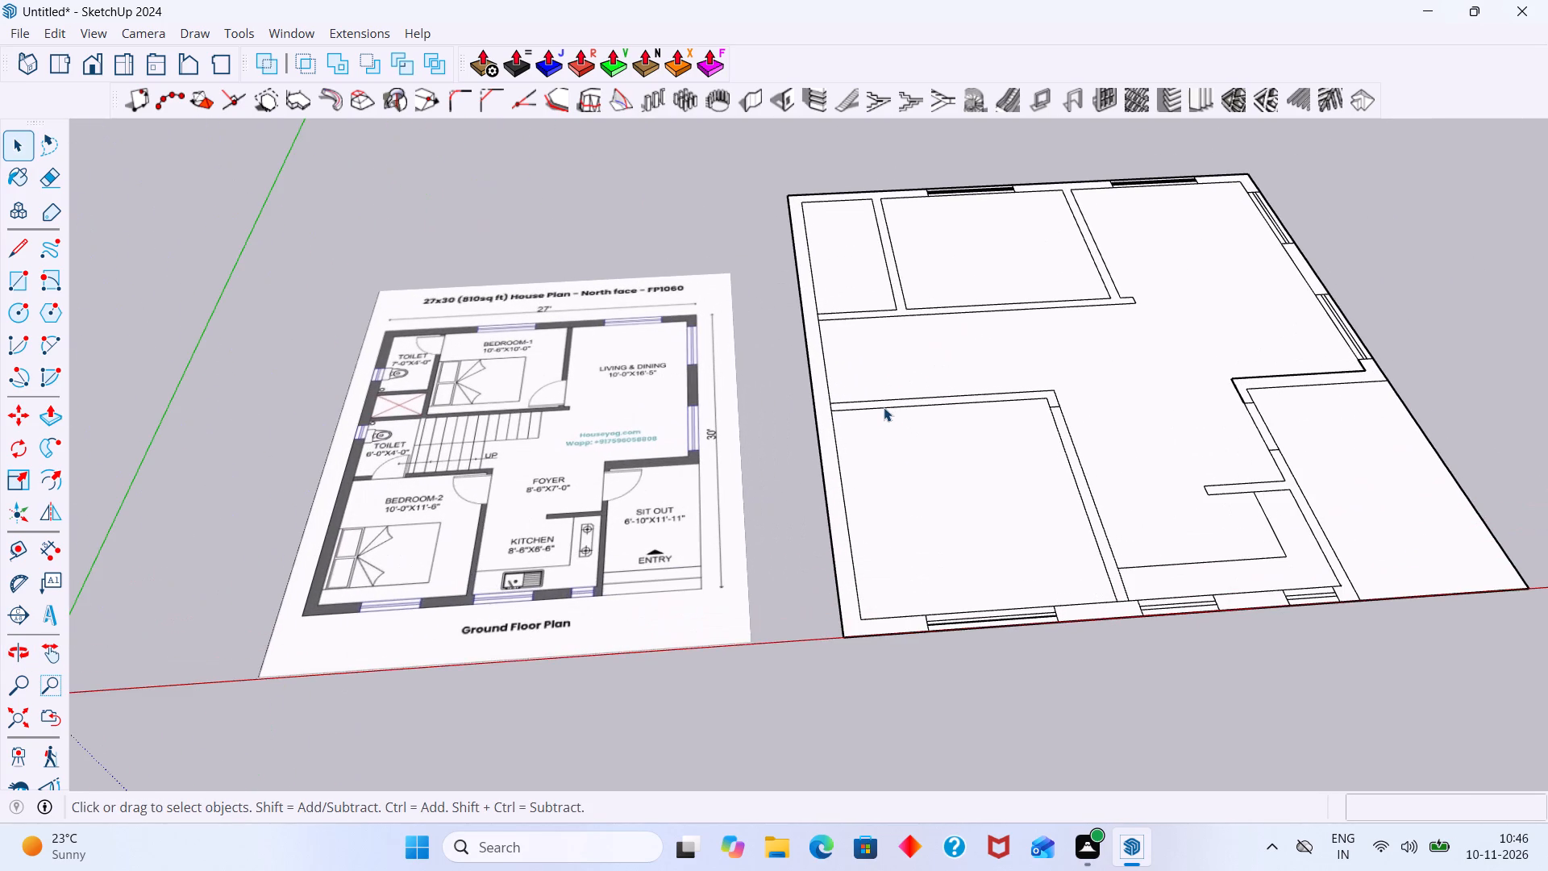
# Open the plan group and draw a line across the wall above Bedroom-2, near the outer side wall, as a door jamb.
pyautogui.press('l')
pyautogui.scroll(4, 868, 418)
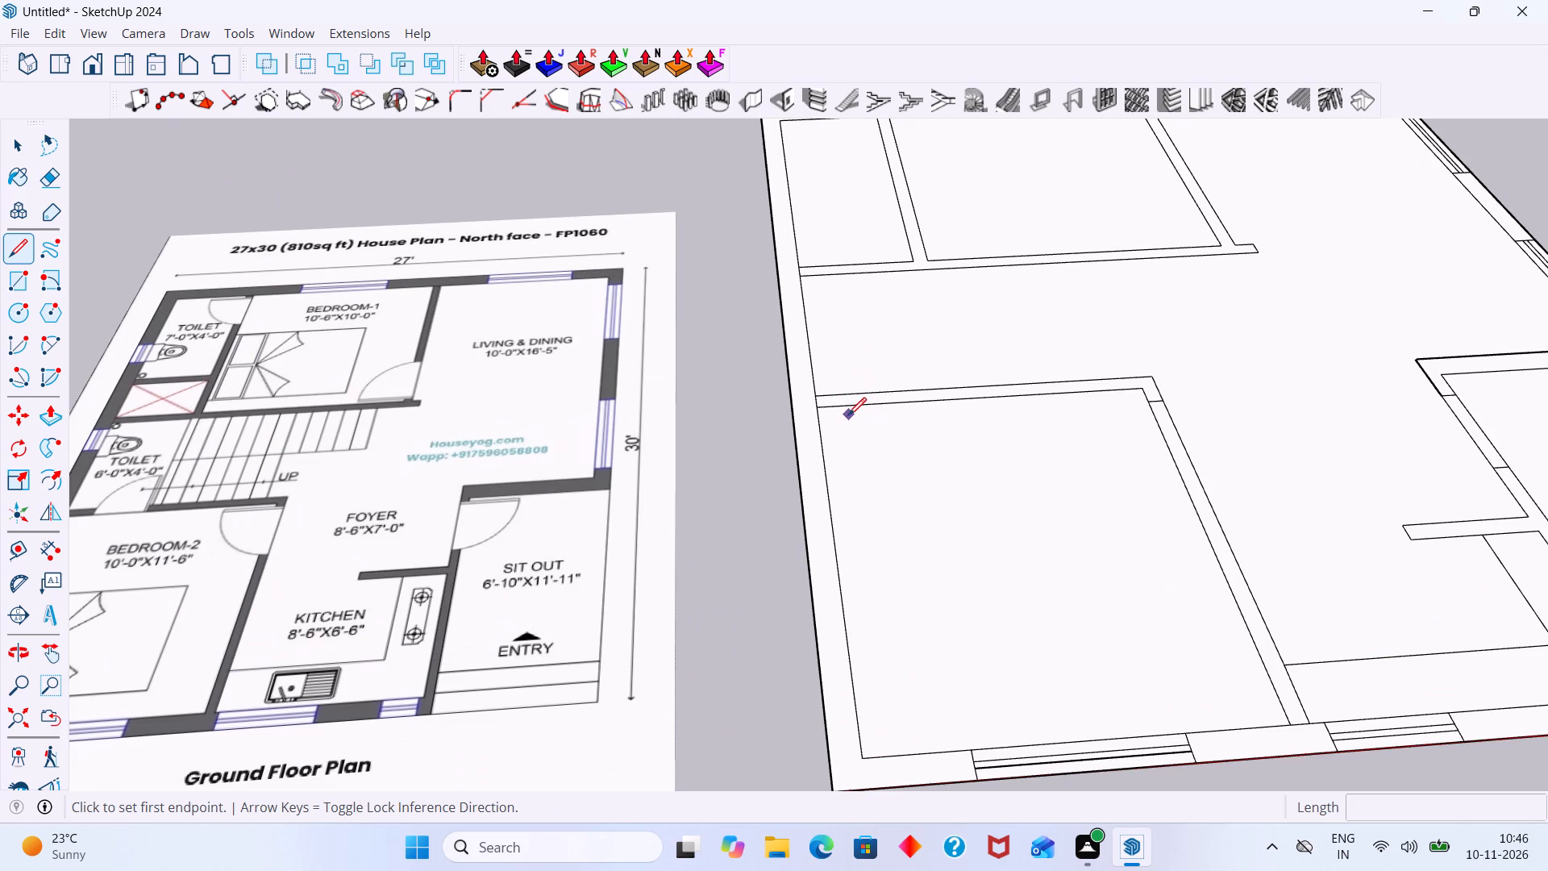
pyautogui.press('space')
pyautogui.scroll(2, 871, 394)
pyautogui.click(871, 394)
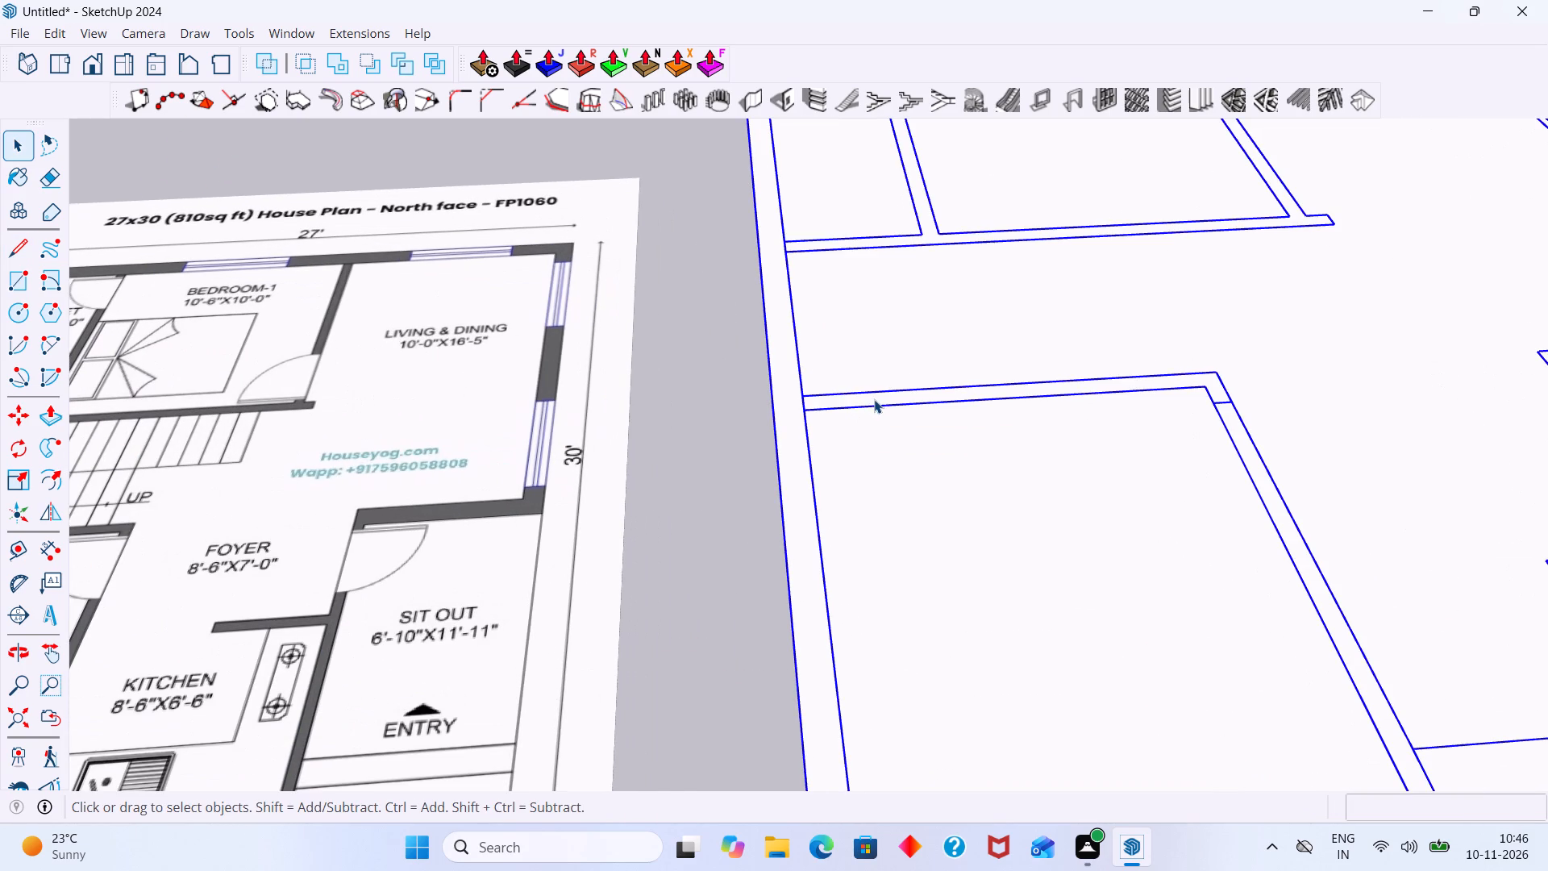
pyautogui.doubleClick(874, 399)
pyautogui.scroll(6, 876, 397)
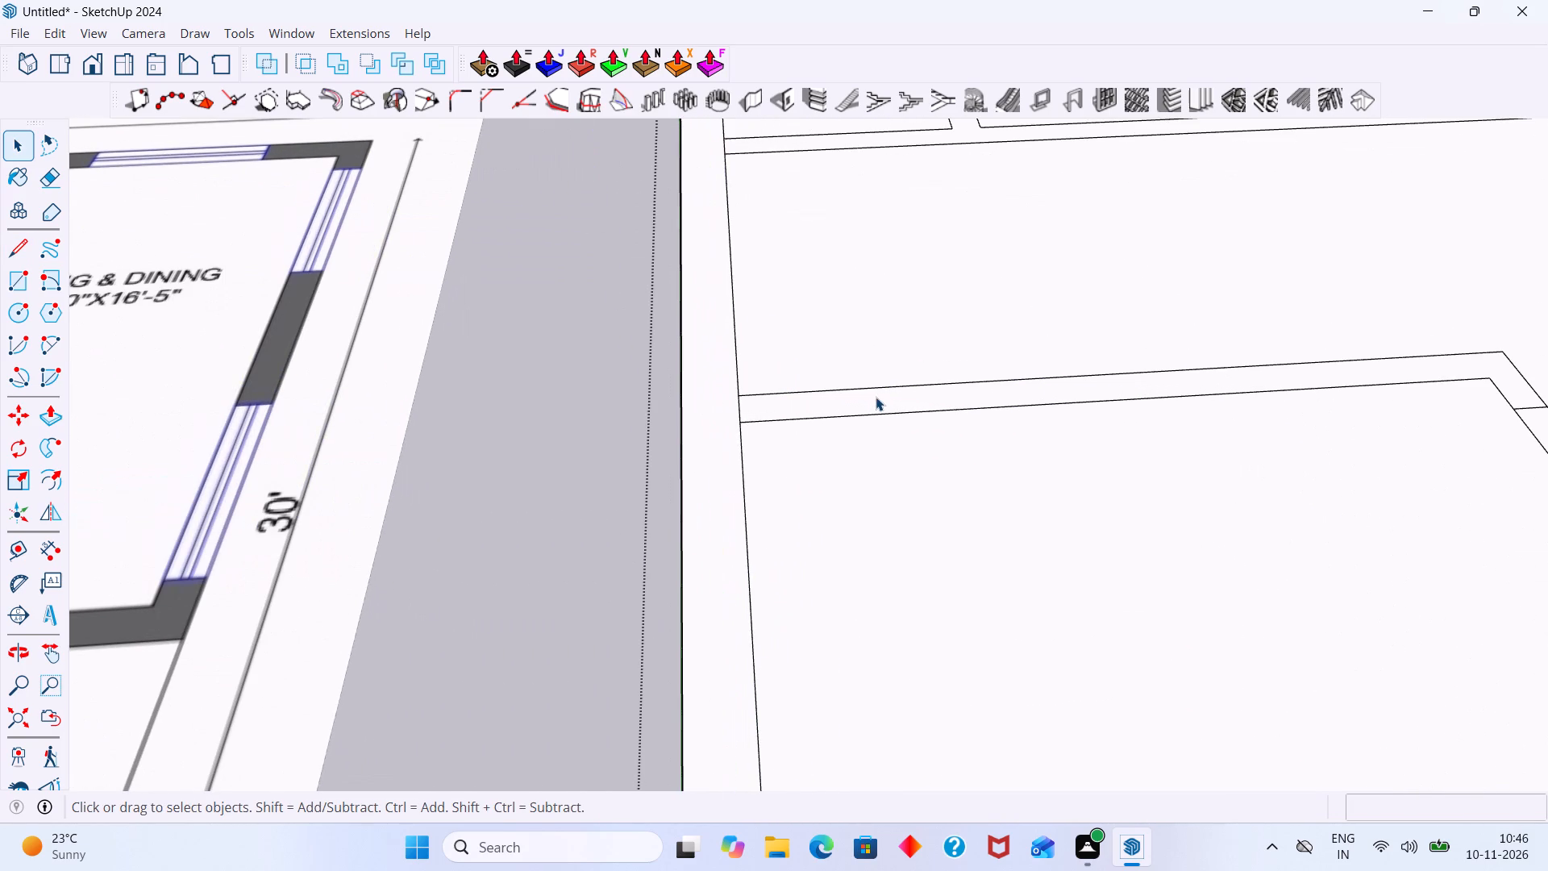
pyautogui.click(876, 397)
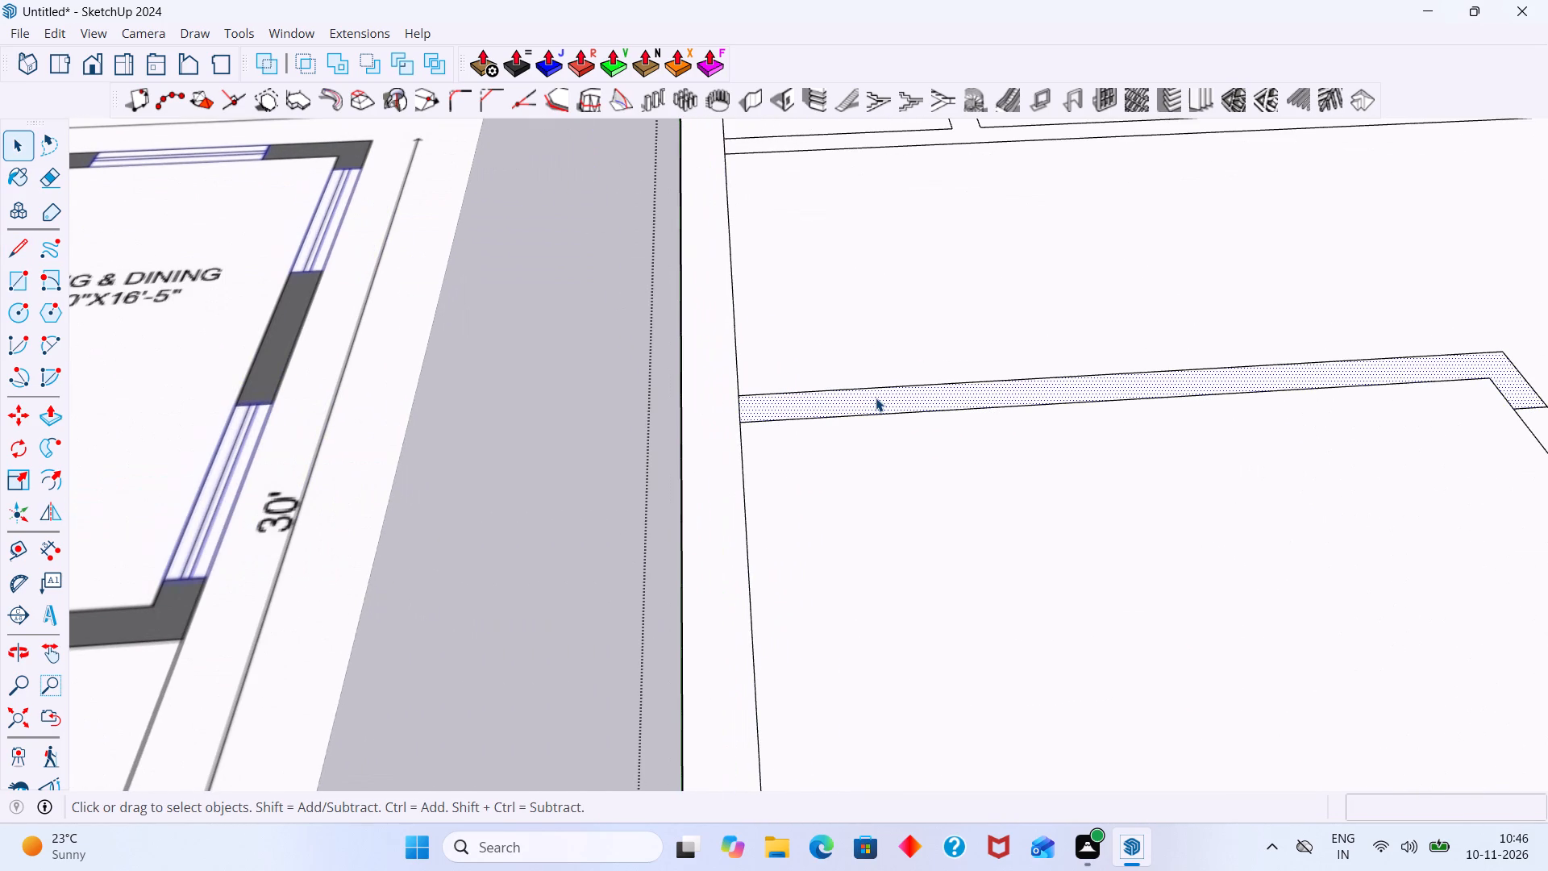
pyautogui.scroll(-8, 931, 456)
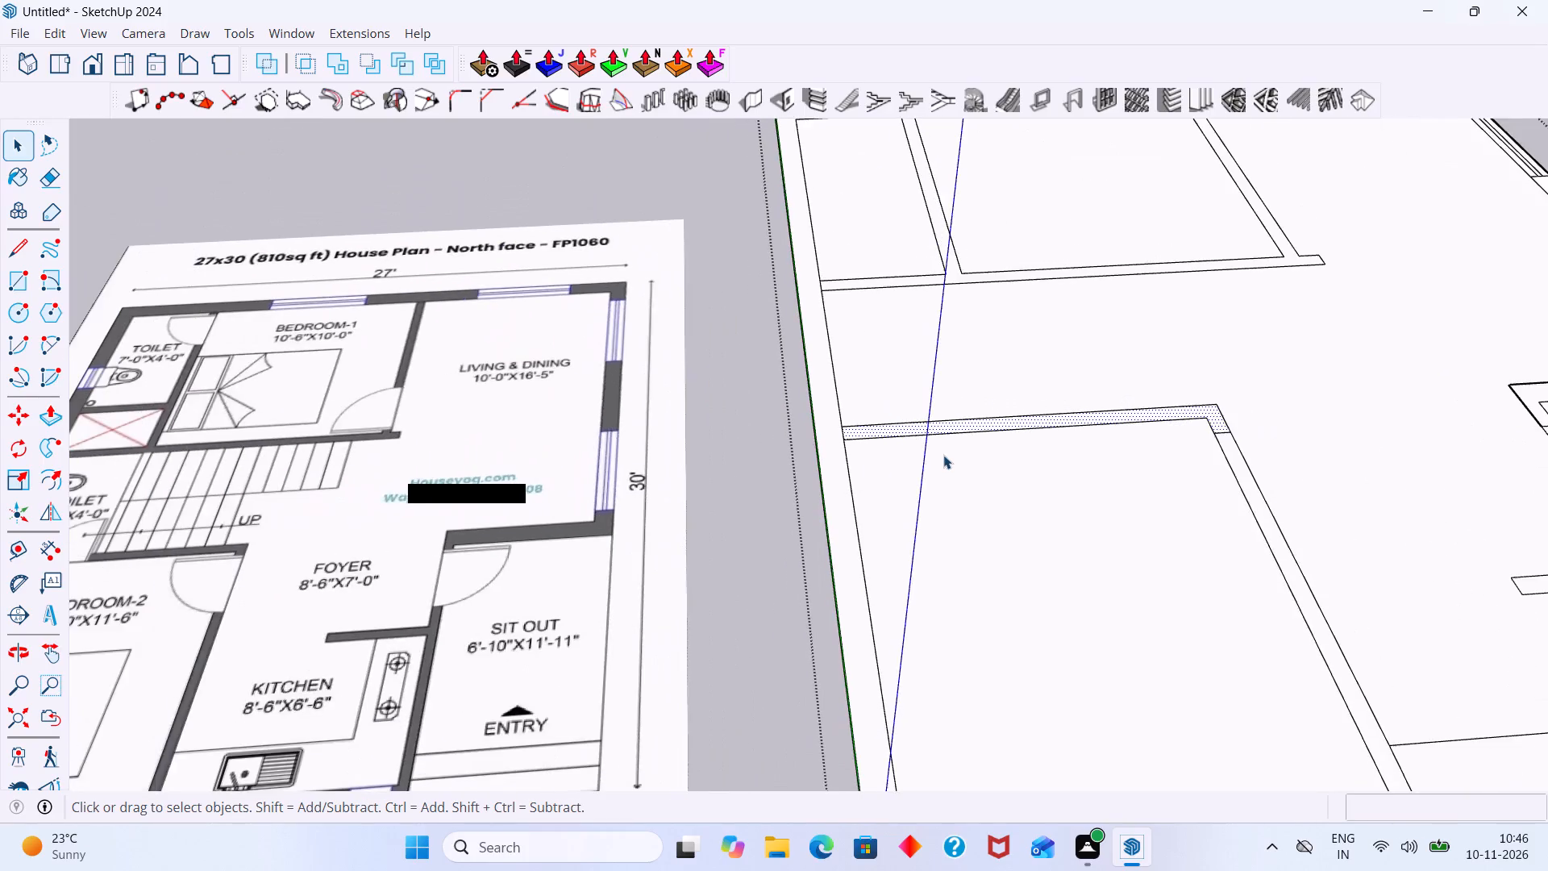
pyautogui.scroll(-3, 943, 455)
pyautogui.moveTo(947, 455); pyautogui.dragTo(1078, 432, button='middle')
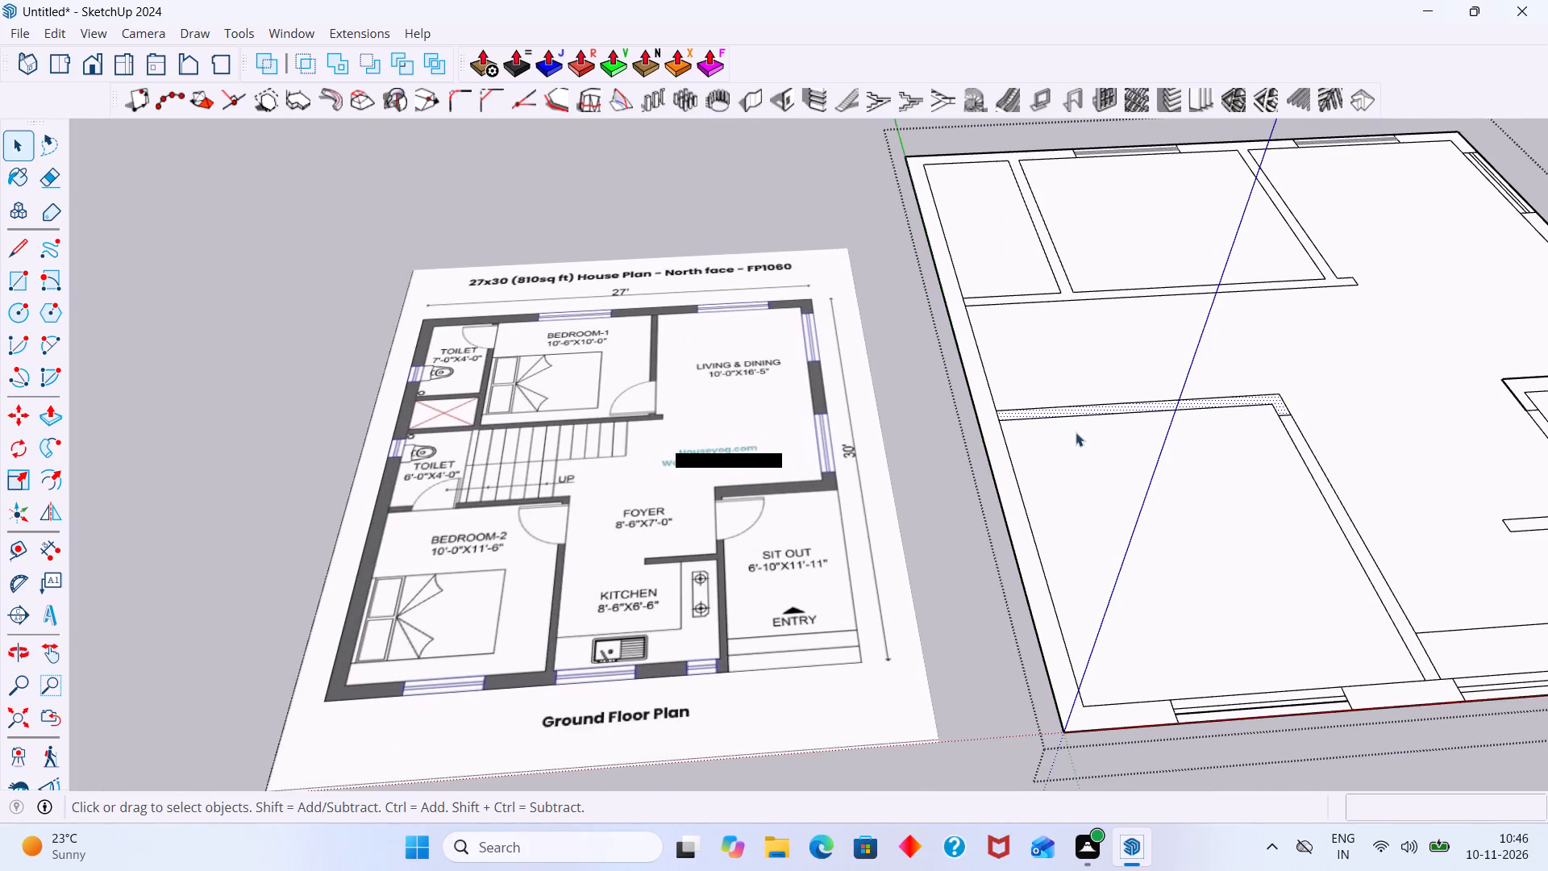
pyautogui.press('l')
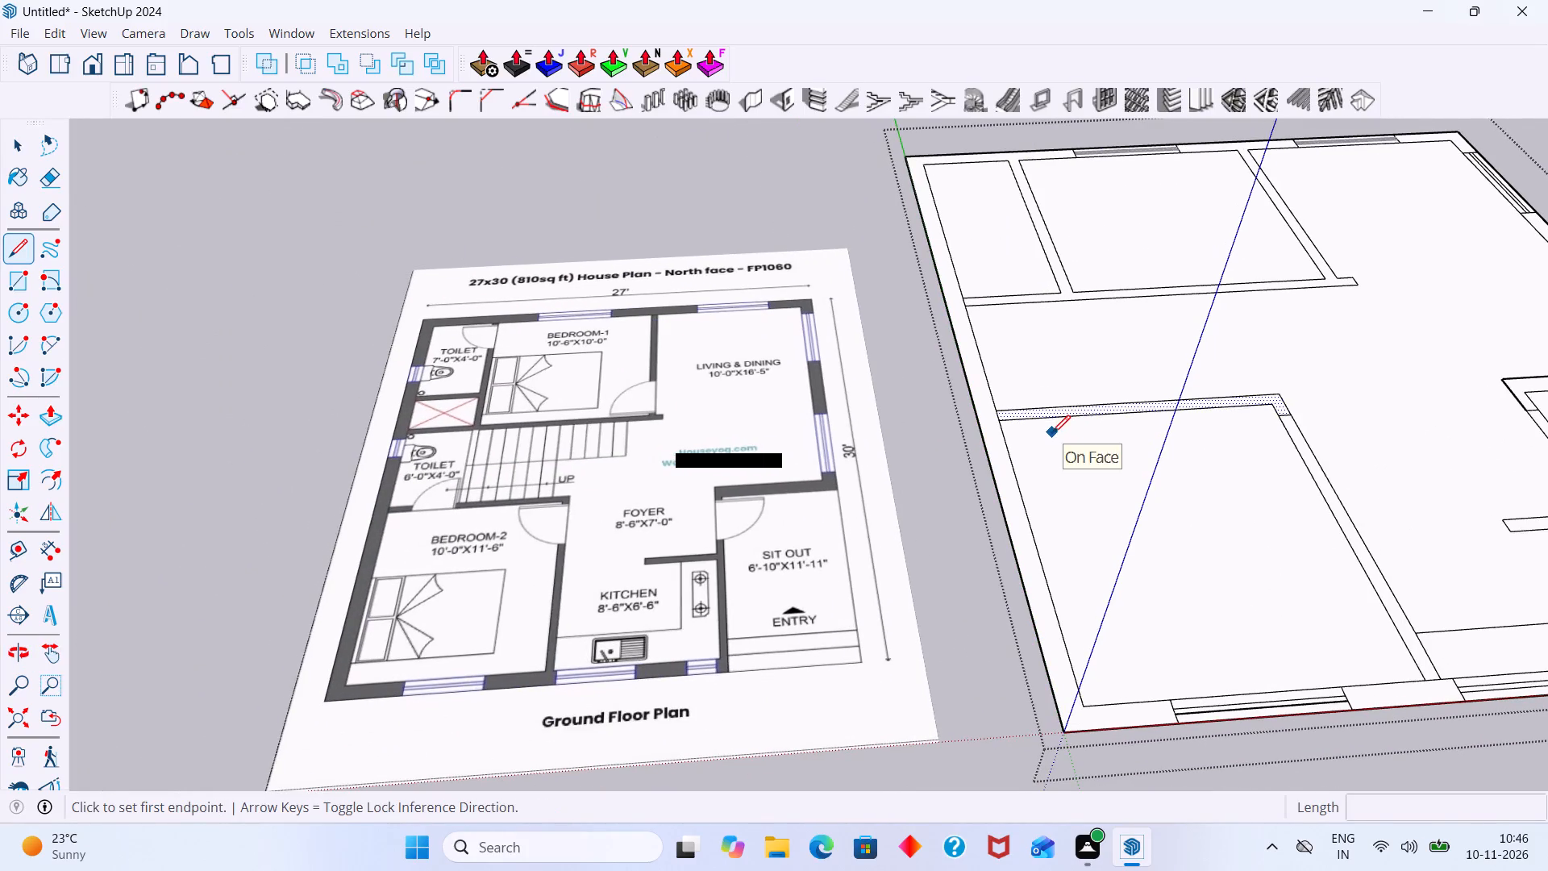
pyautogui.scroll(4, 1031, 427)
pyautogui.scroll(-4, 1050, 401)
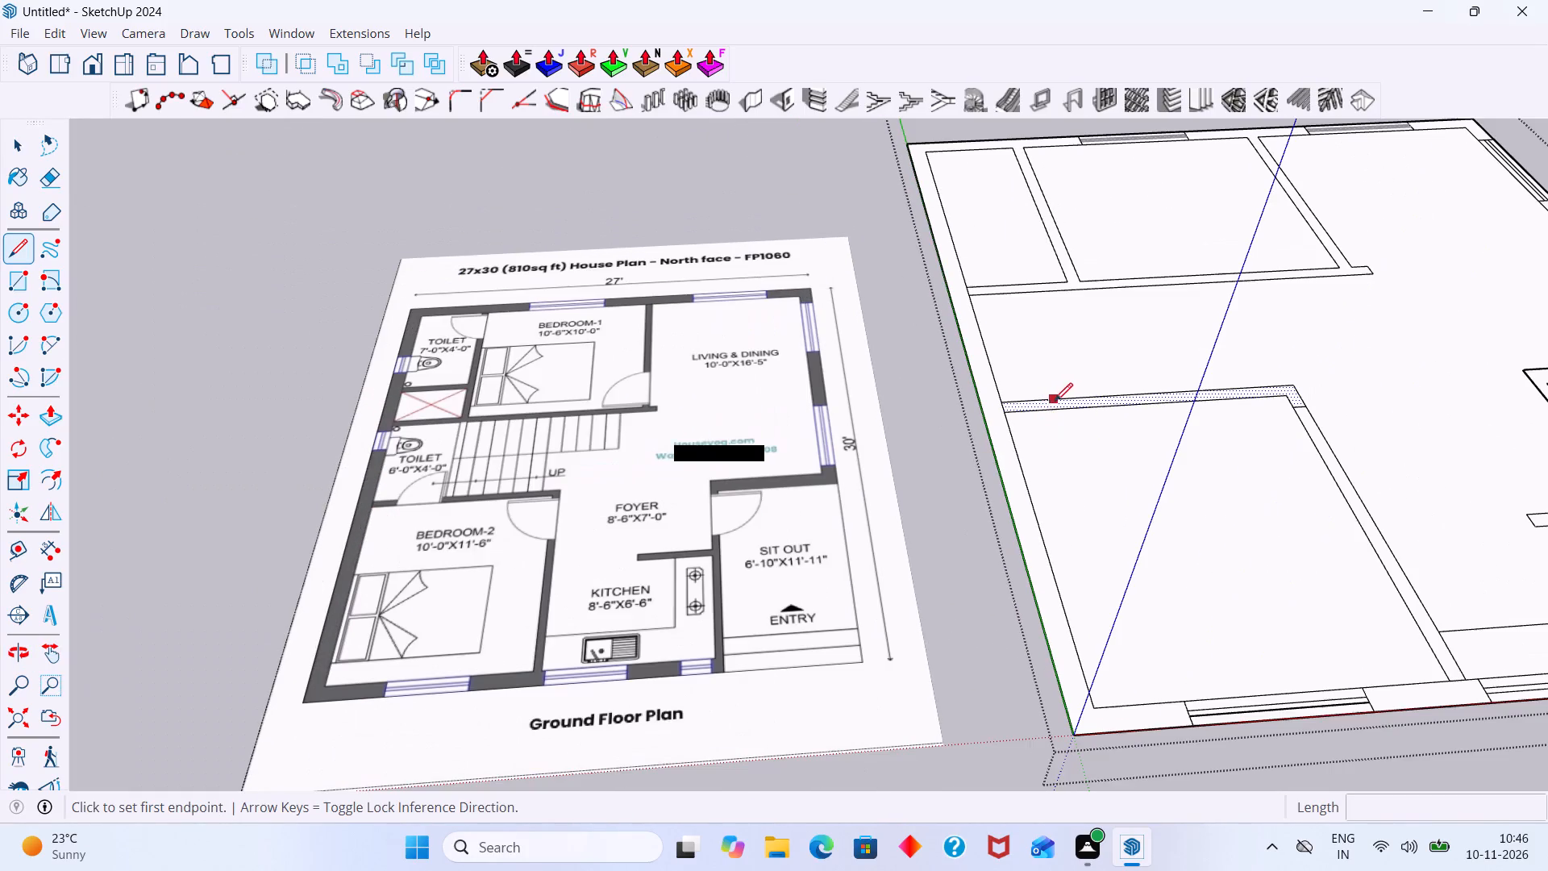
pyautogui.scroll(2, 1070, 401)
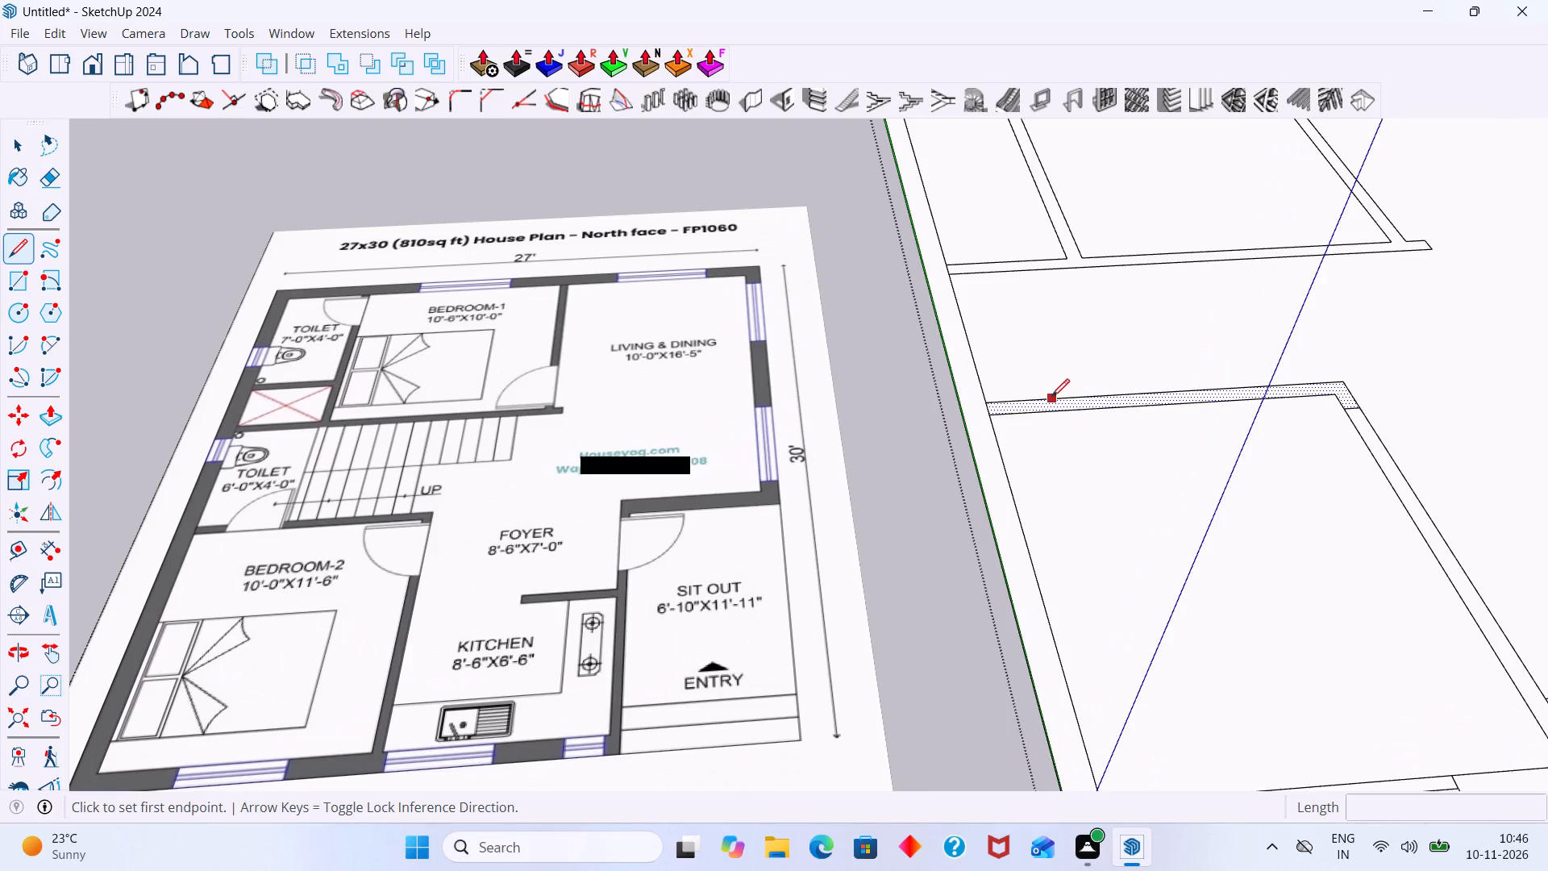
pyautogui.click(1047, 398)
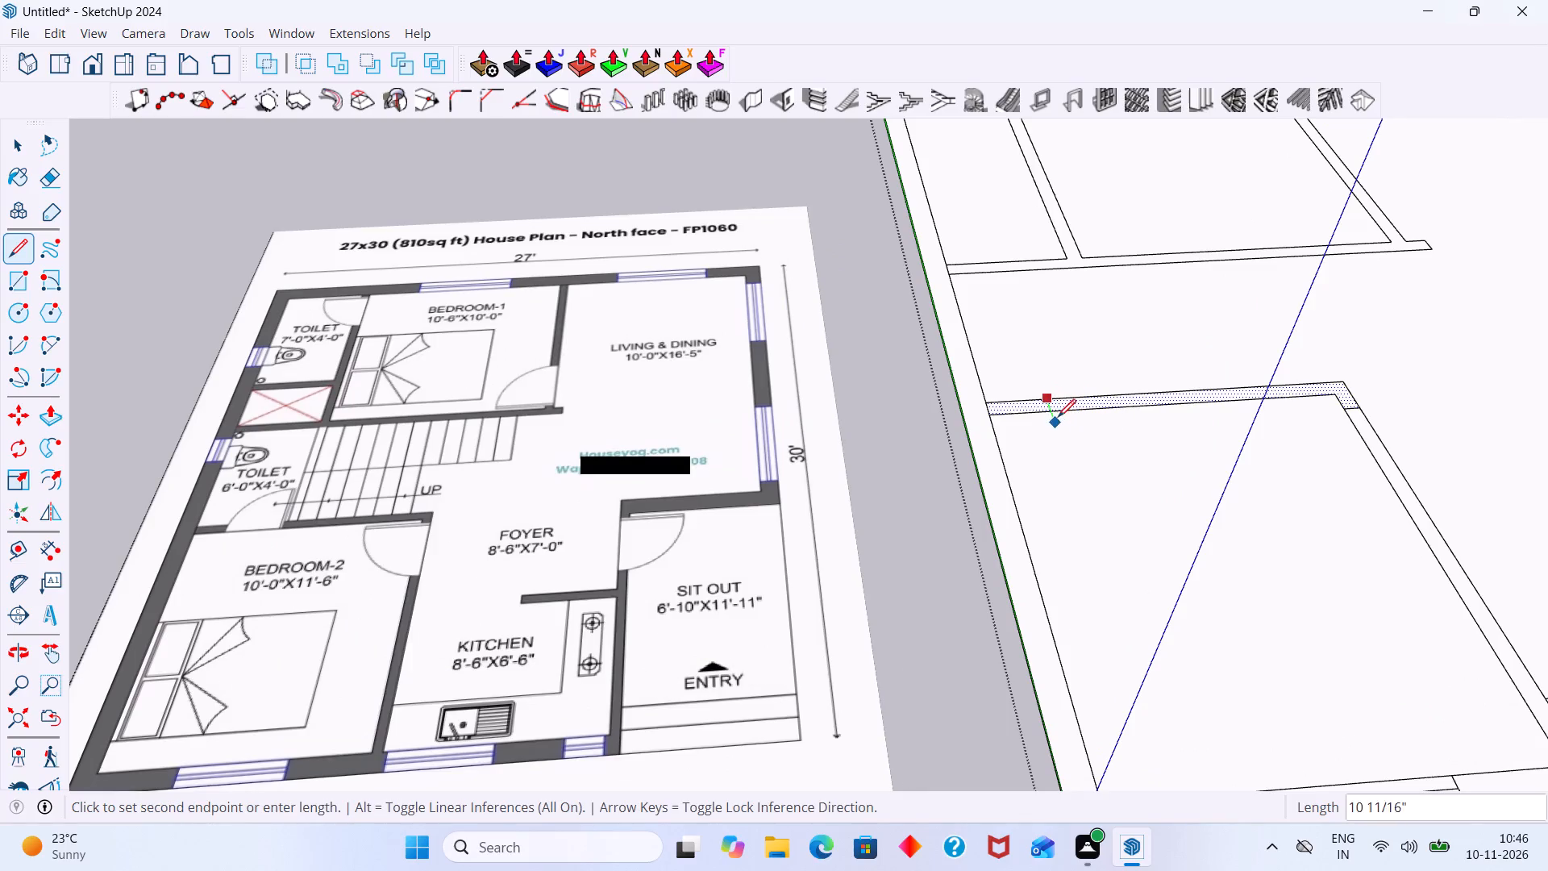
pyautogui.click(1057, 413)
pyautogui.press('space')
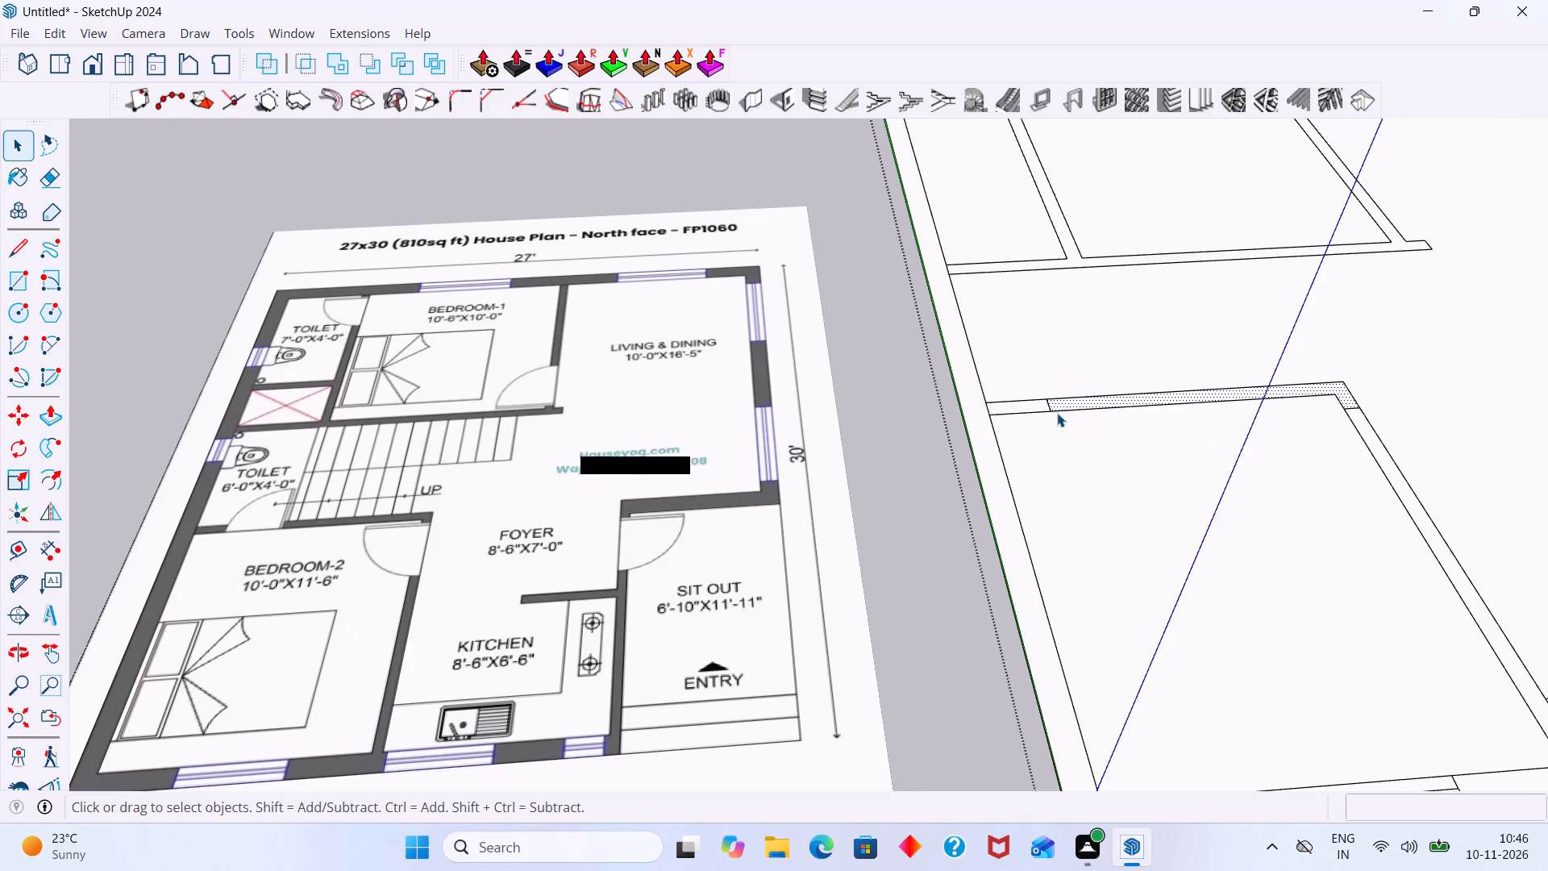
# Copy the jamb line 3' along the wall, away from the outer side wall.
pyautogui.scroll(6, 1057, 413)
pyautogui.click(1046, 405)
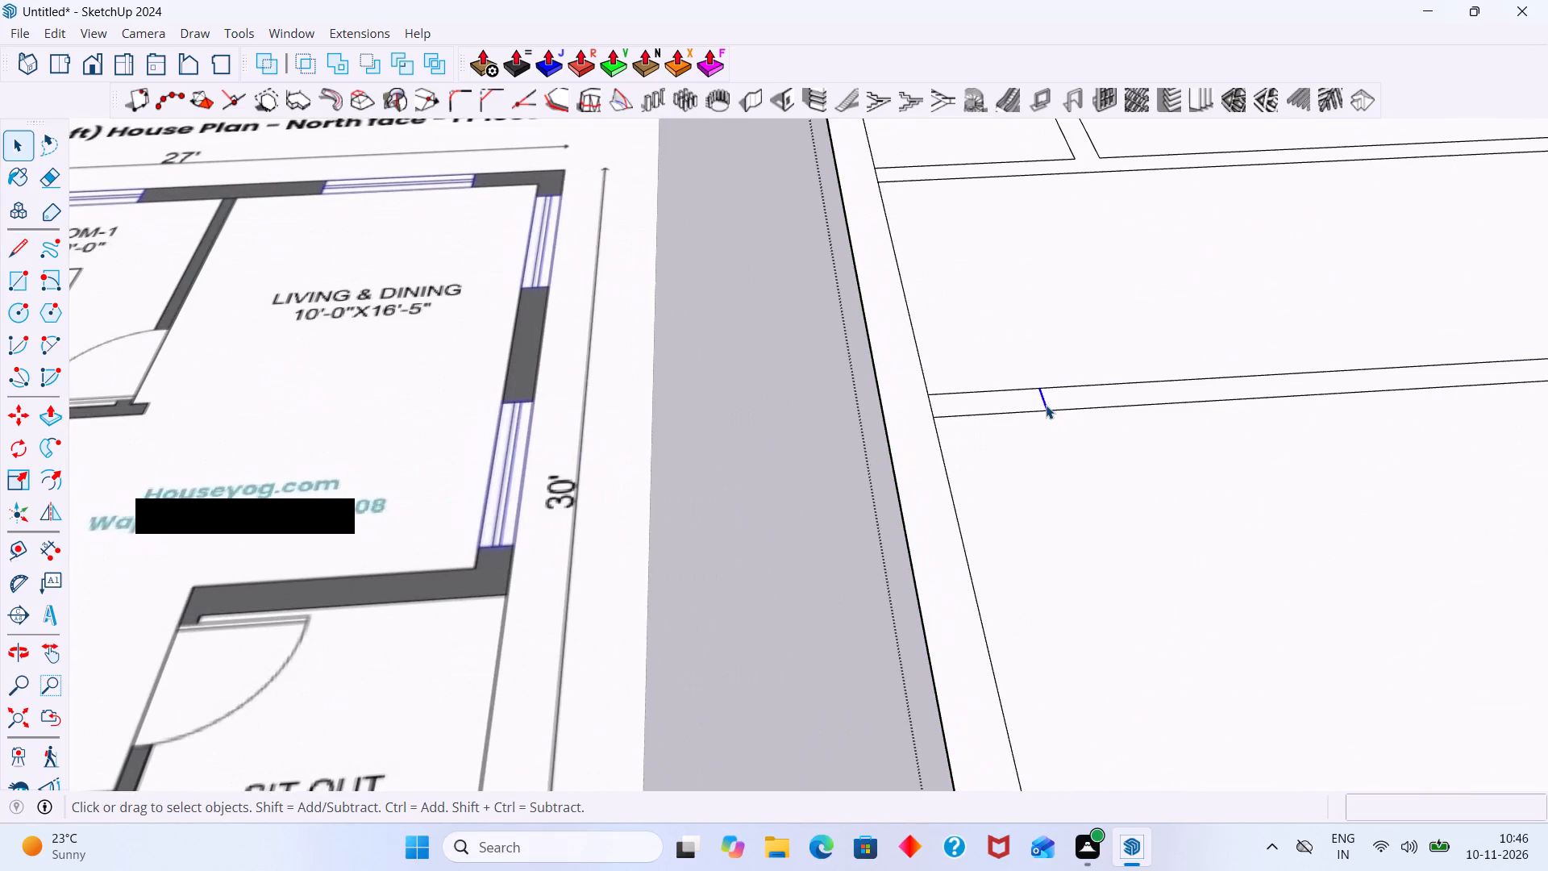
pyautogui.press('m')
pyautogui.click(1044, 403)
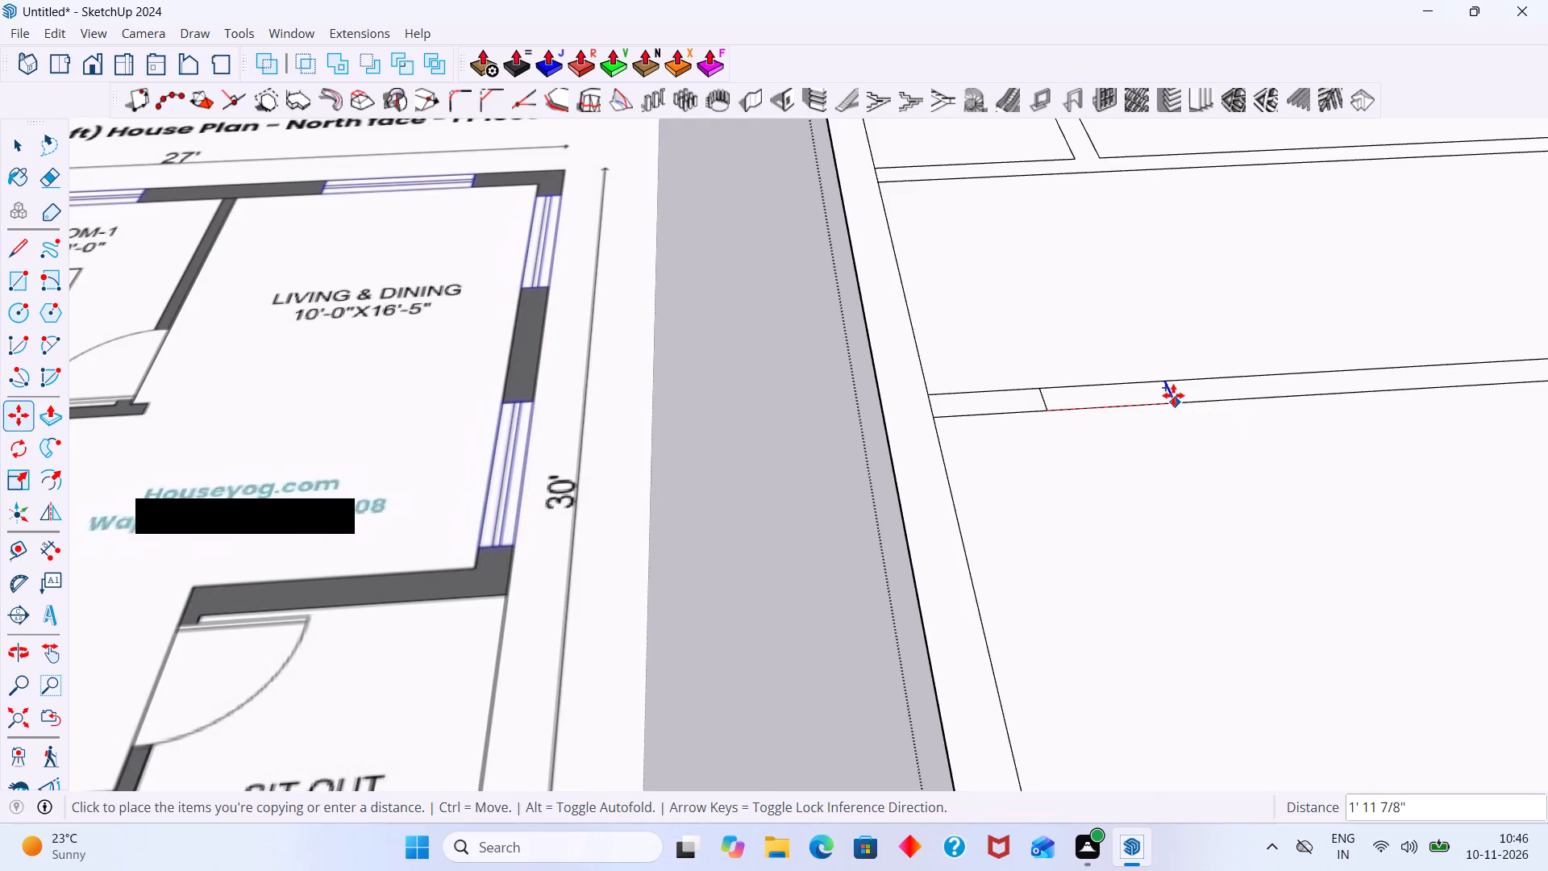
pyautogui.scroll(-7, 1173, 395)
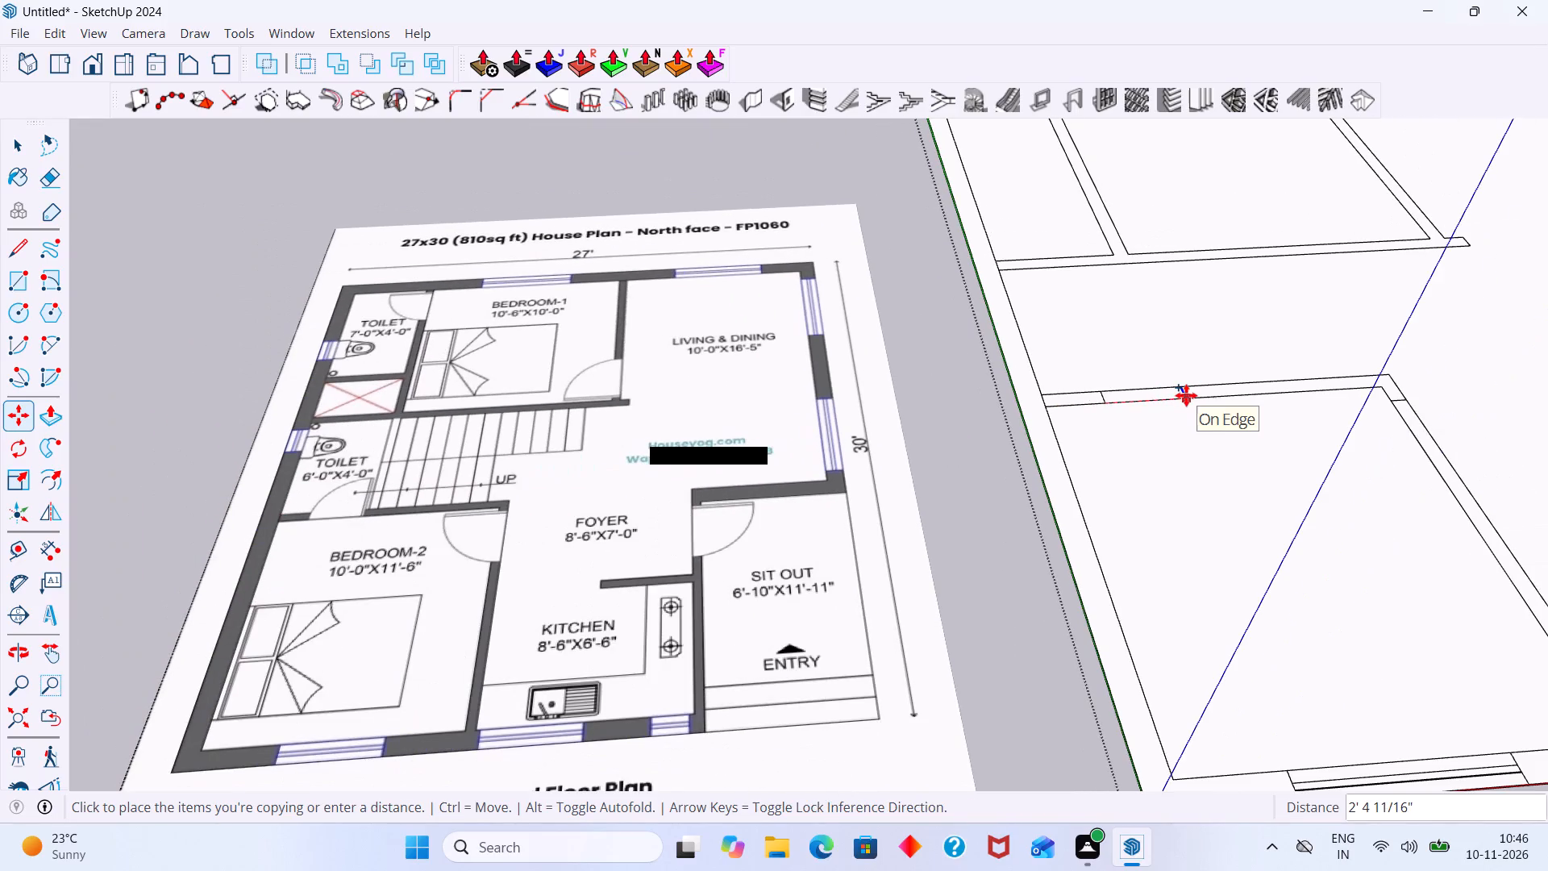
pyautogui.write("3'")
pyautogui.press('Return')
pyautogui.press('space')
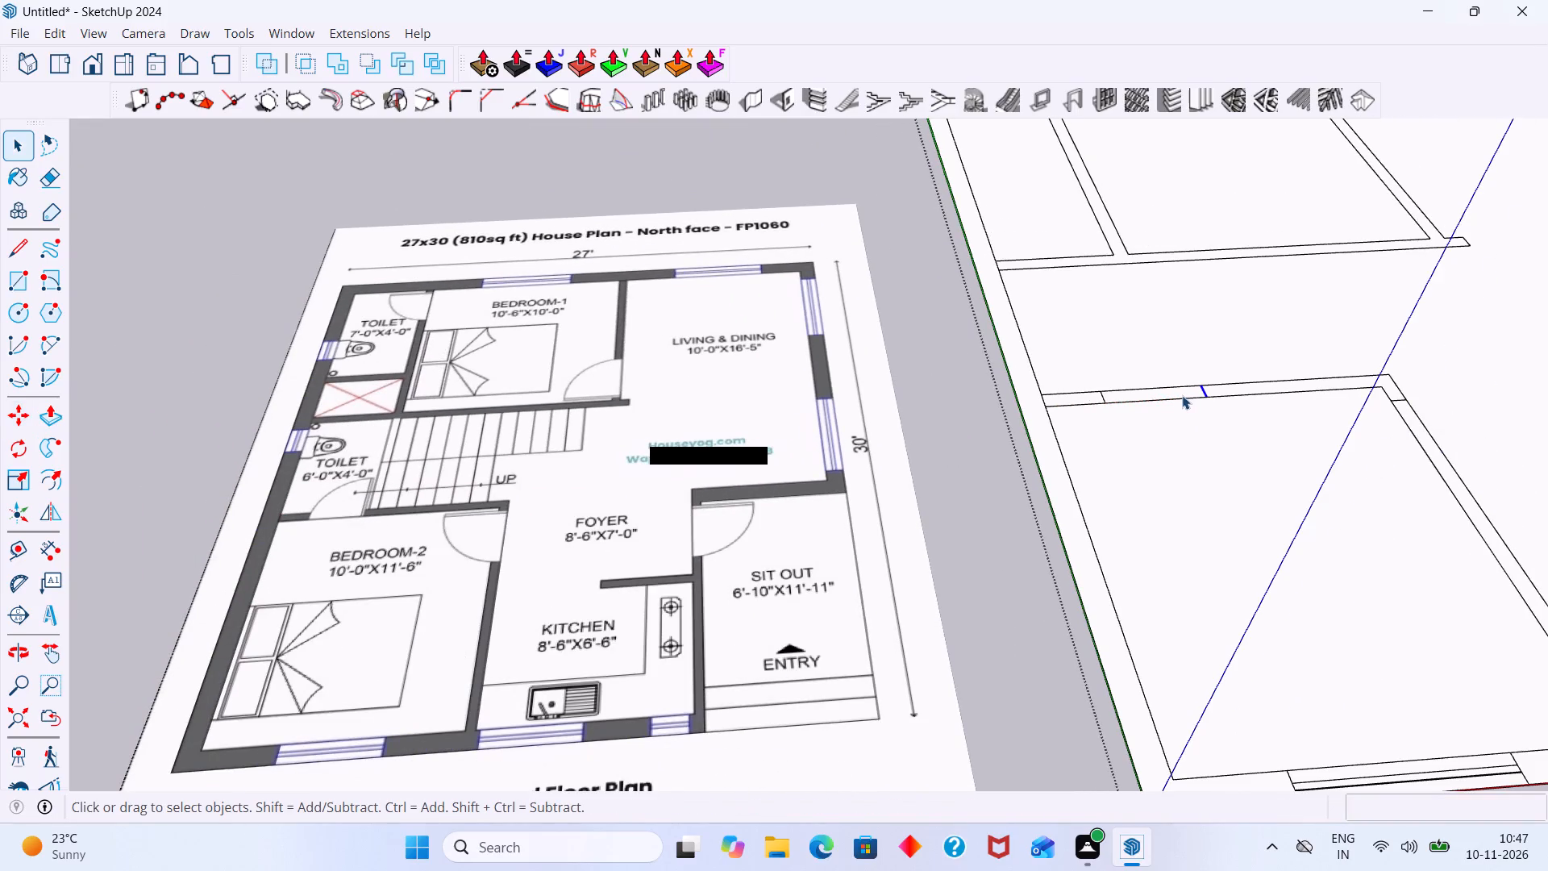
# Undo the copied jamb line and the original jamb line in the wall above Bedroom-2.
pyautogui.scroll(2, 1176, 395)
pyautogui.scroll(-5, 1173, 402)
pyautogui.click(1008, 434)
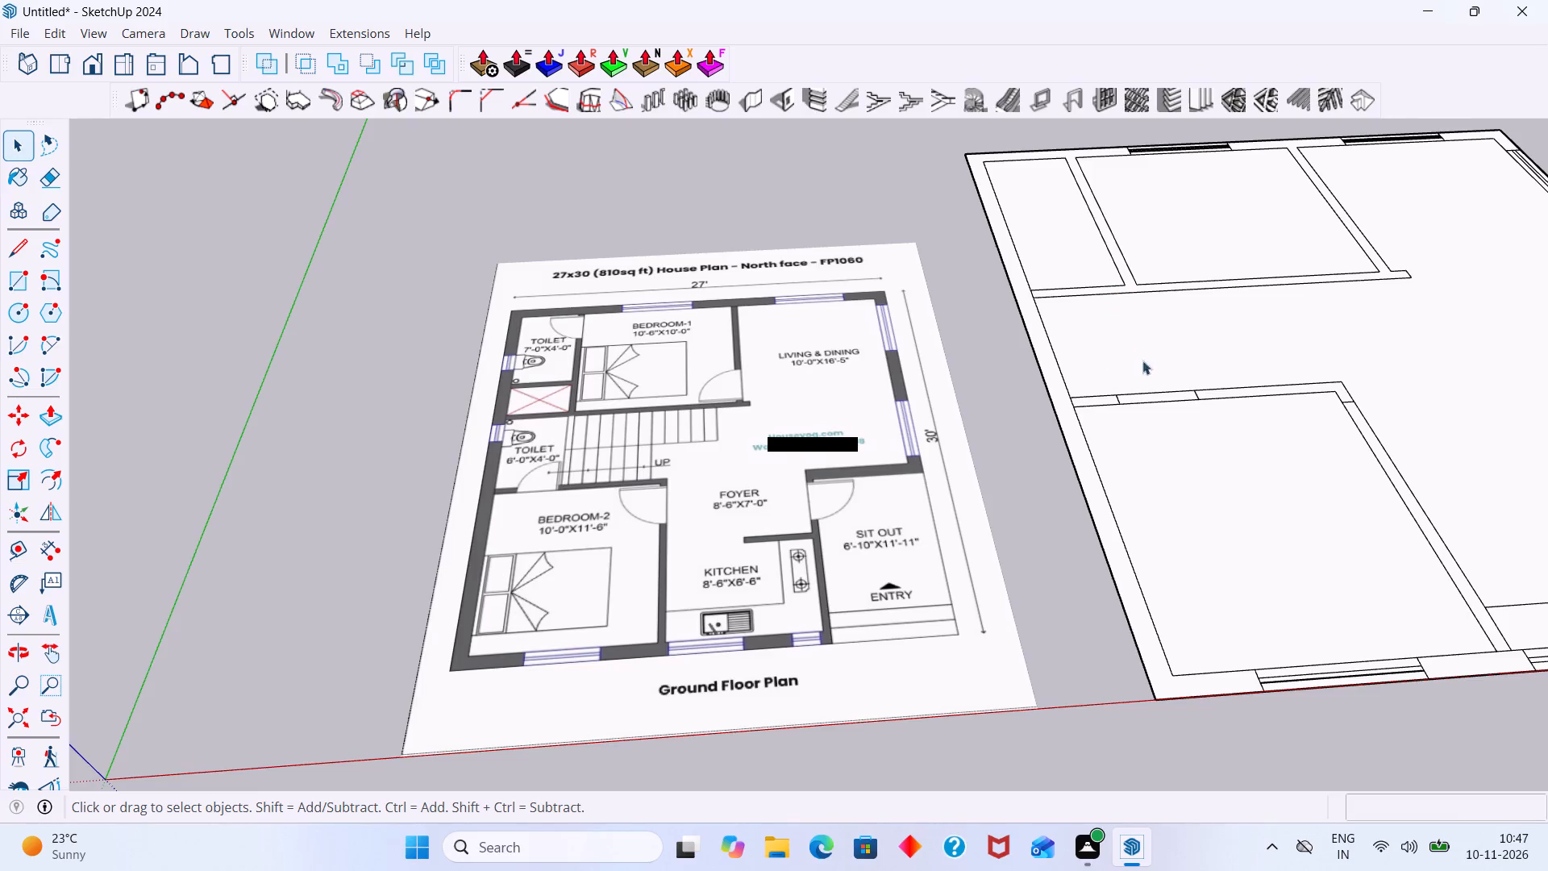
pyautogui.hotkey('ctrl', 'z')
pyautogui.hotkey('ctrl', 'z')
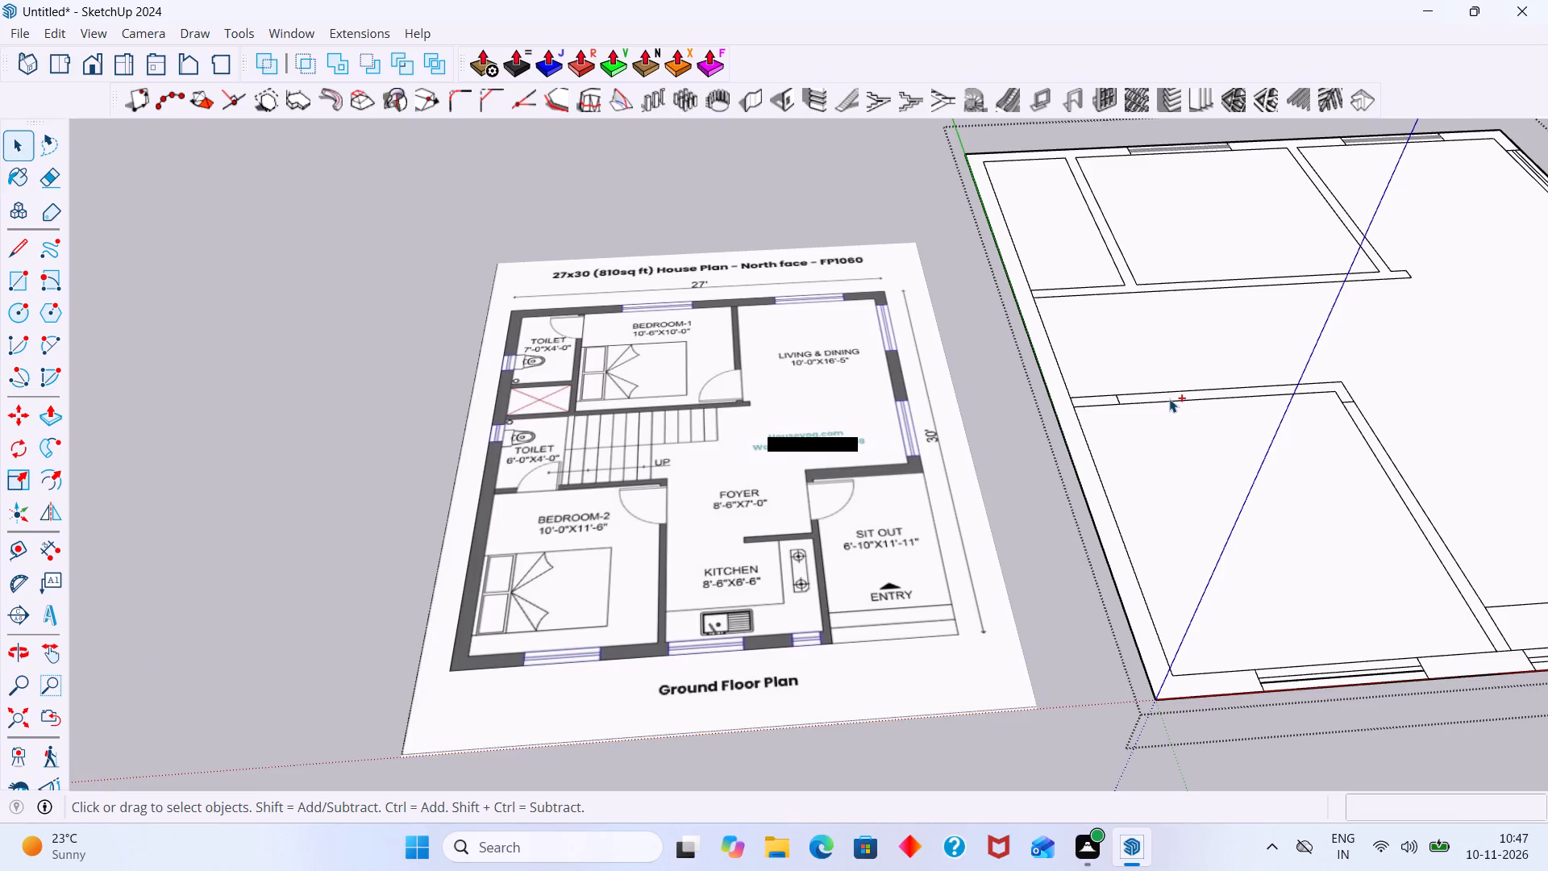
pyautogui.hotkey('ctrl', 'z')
# Draw a jamb line across the wall above Bedroom-2, aligned with the upper toilet partition's corner, and erase the part sticking out of the wall.
pyautogui.press('l')
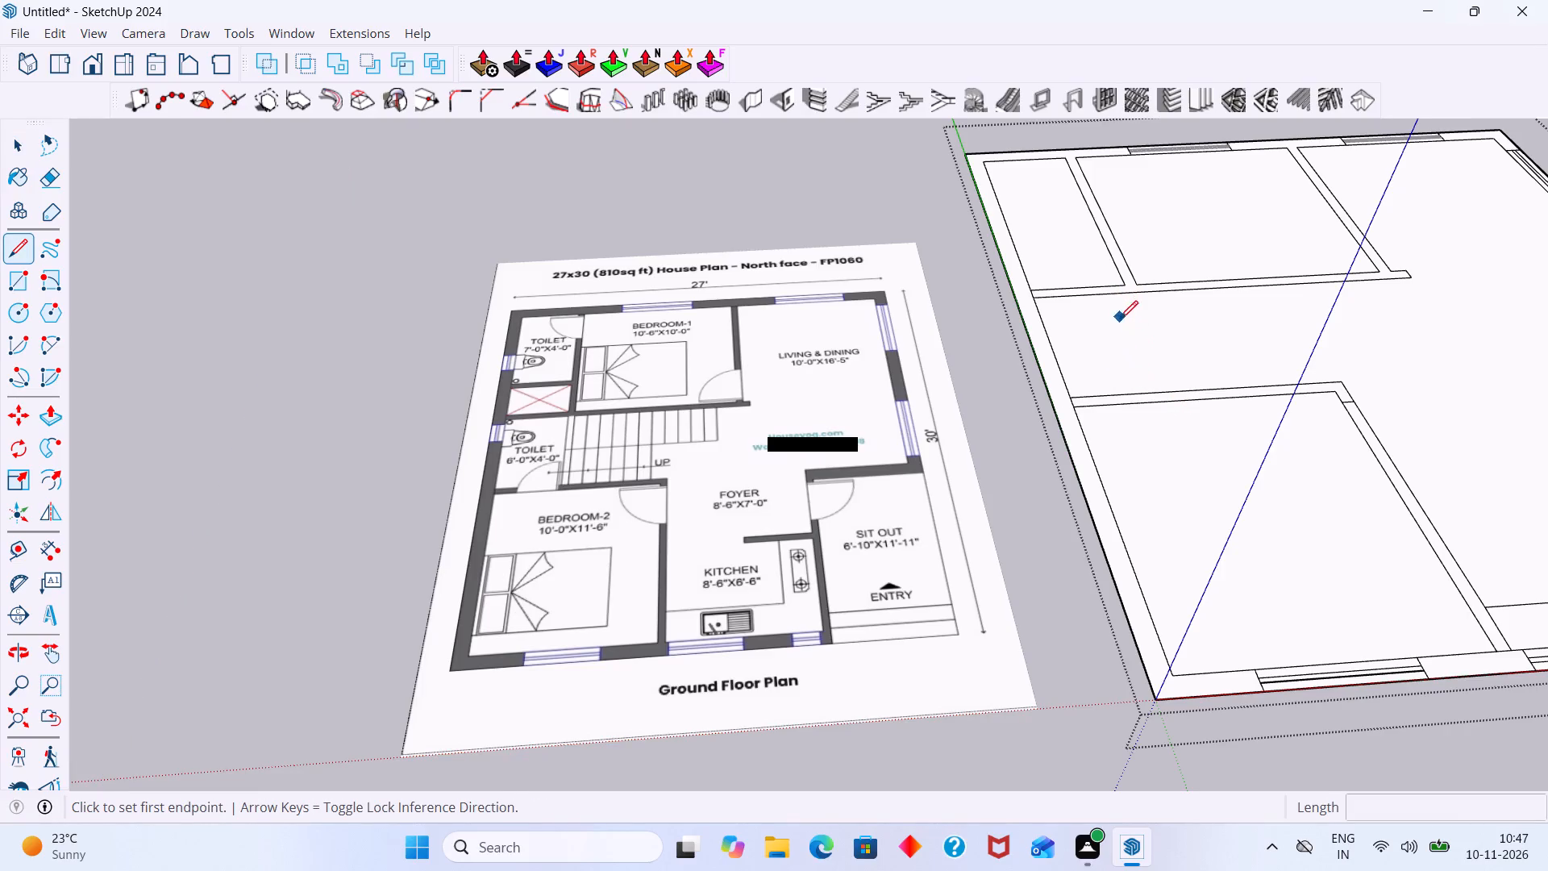
pyautogui.press('space')
pyautogui.scroll(7, 1146, 376)
pyautogui.click(1134, 400)
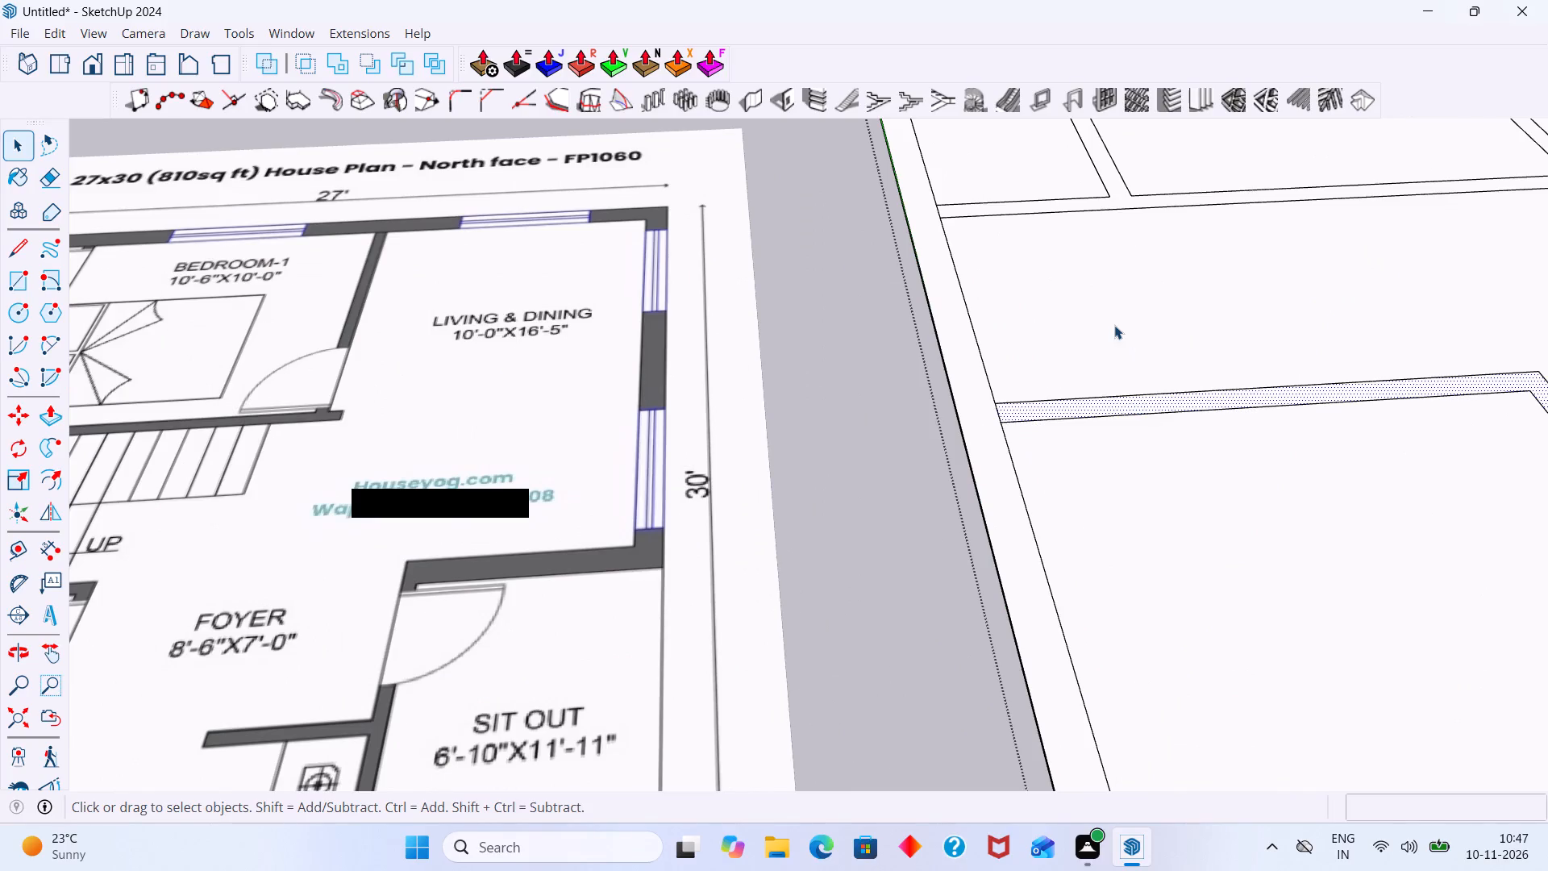
pyautogui.press('l')
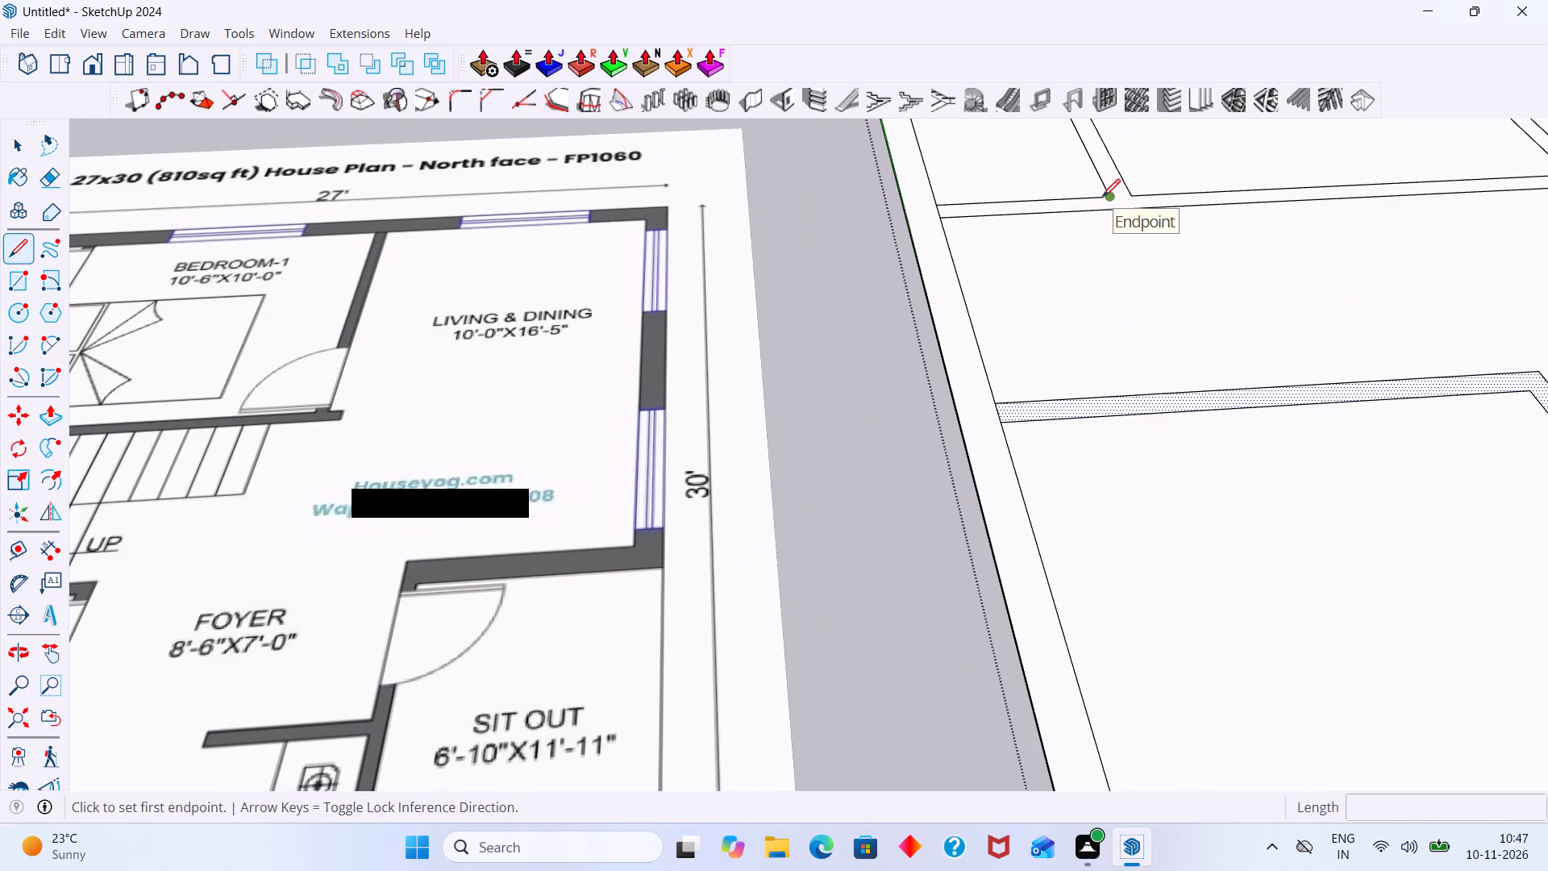
pyautogui.click(1193, 355)
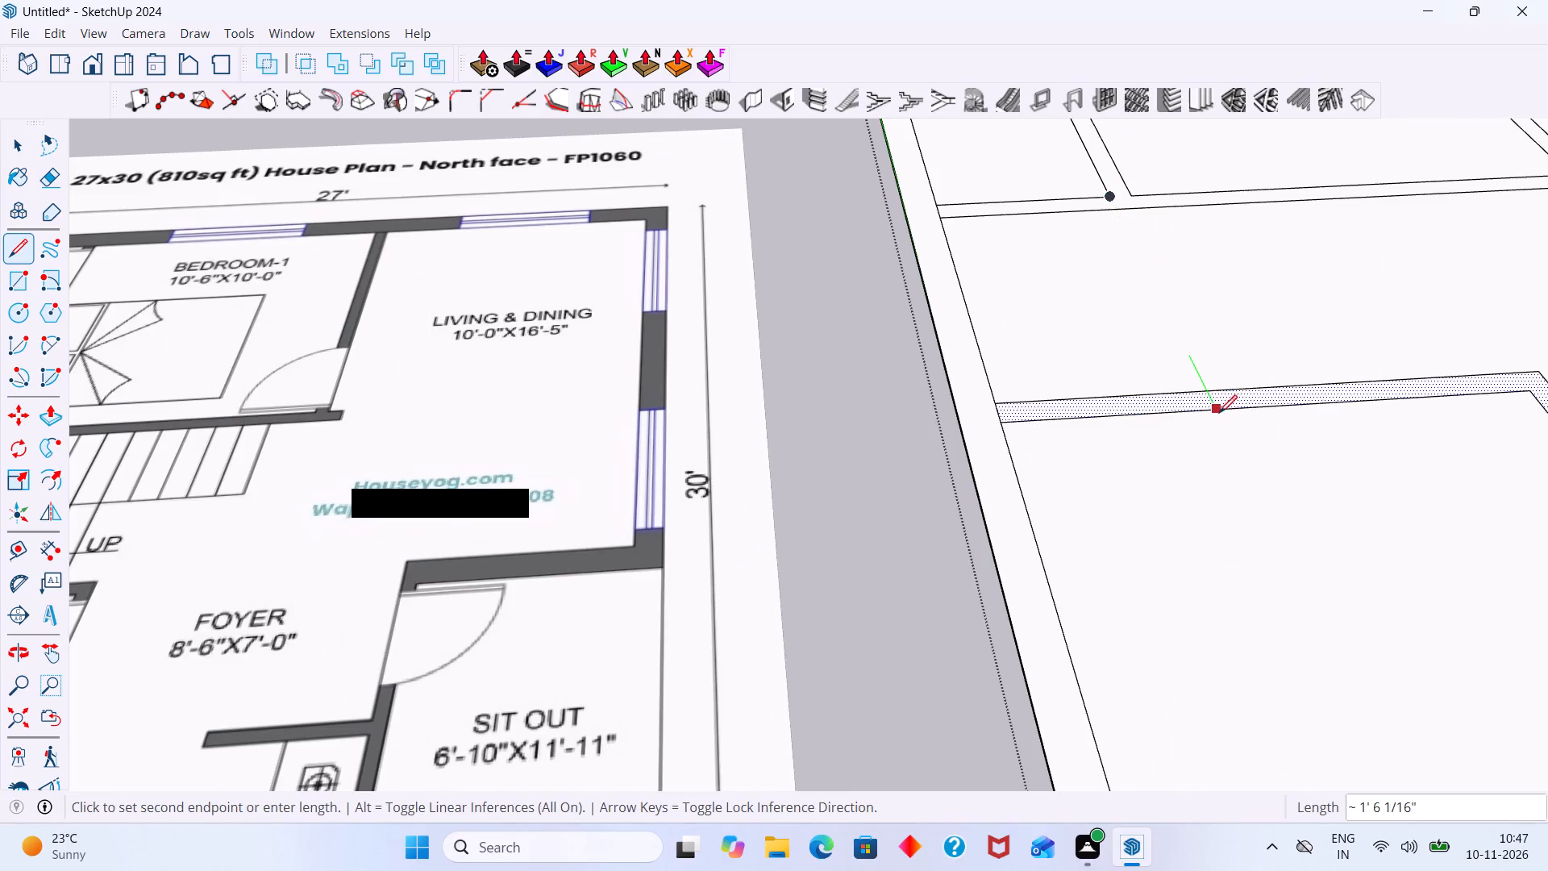
pyautogui.click(1217, 413)
pyautogui.press('space')
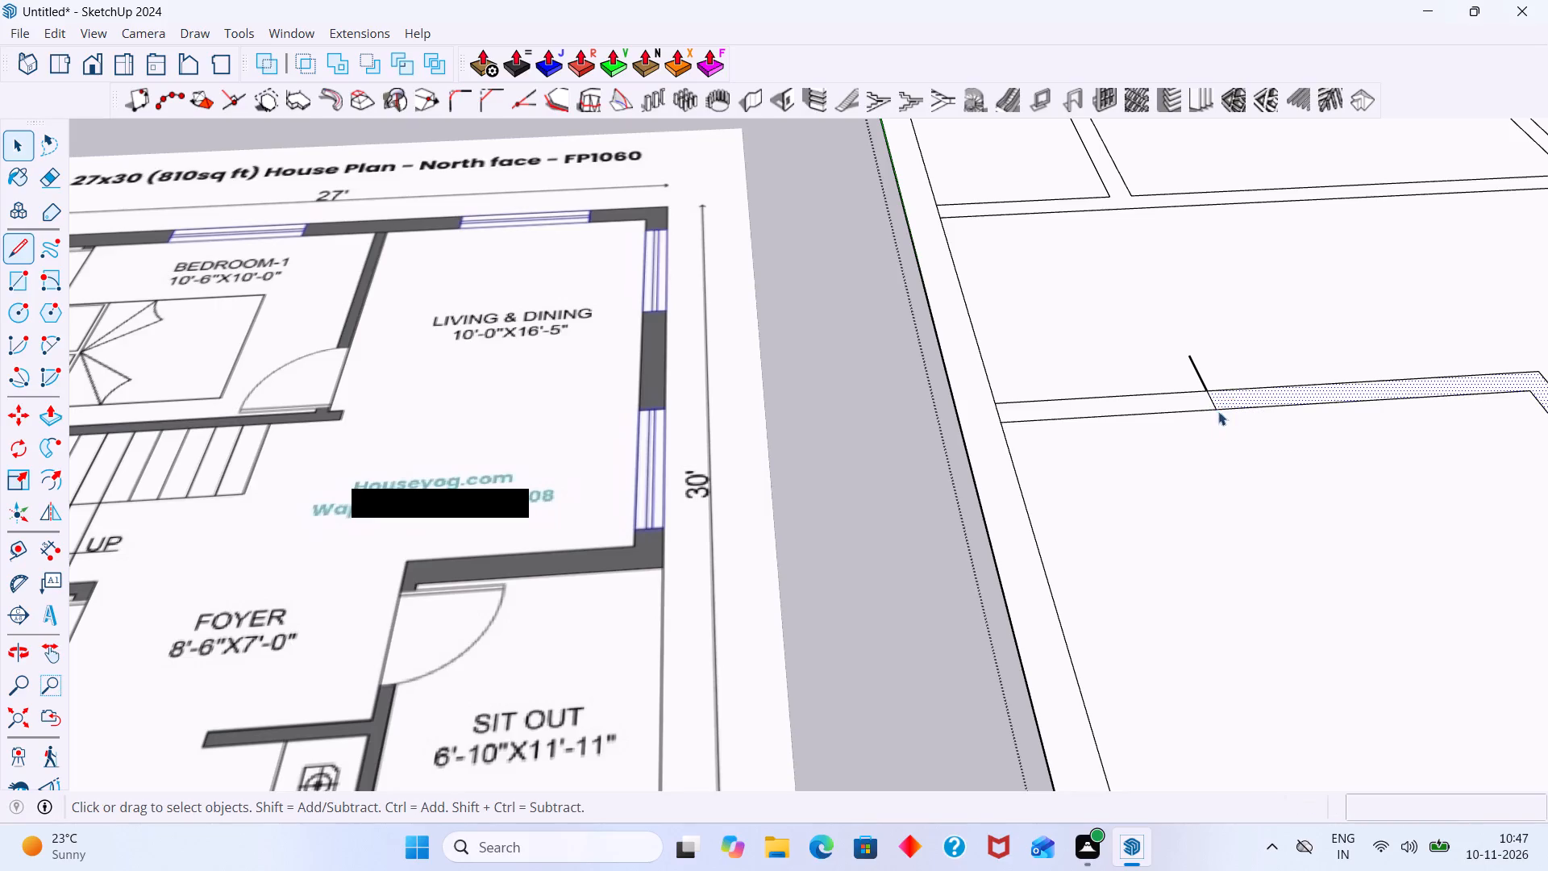
pyautogui.press('e')
pyautogui.click(1205, 375)
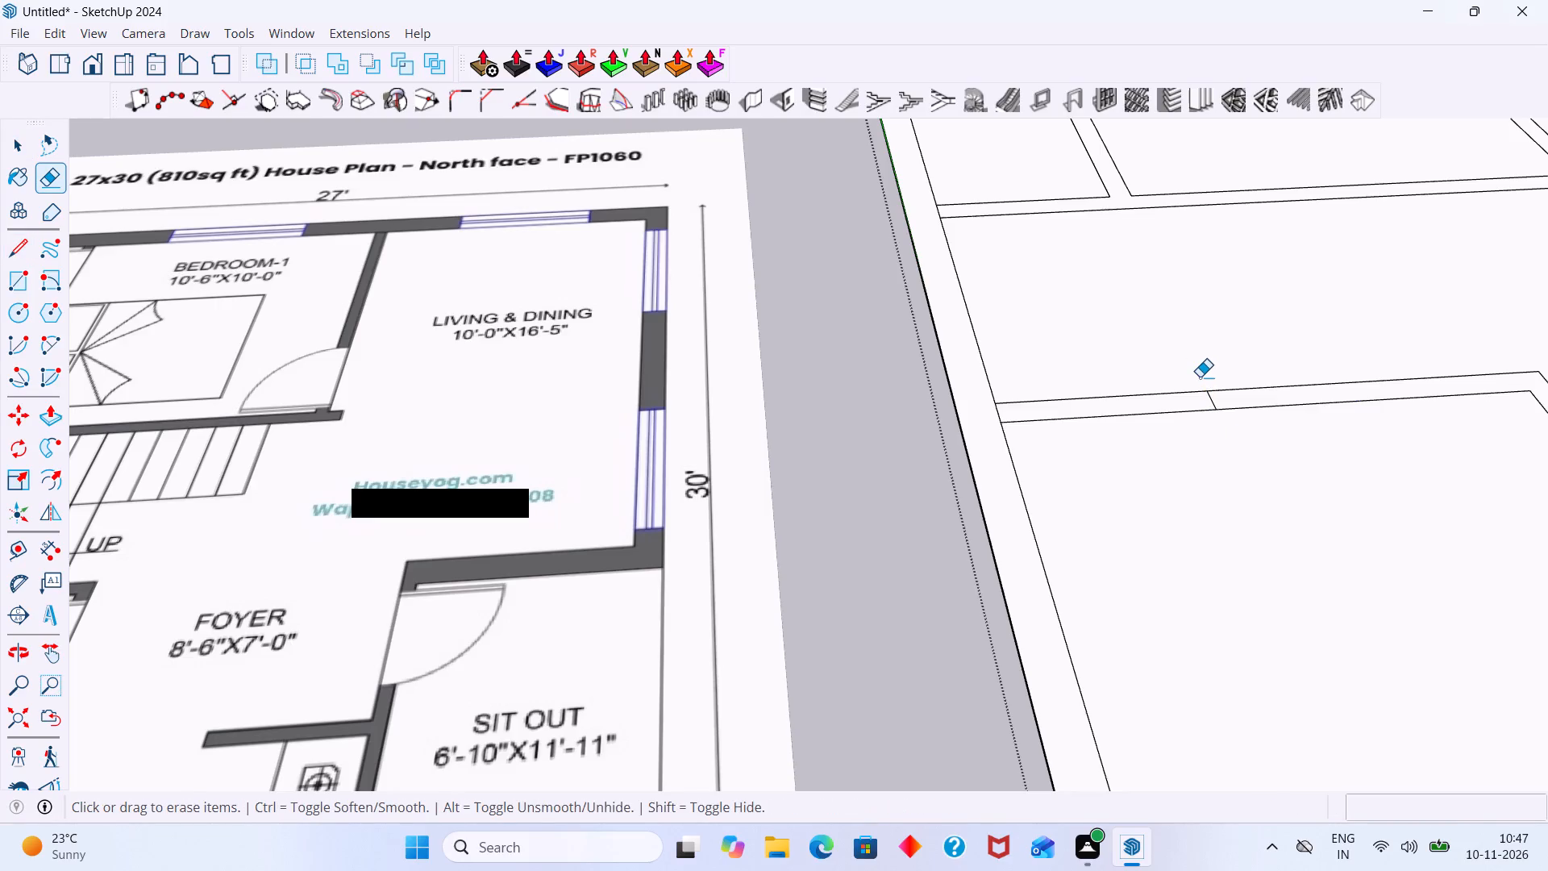
pyautogui.press('space')
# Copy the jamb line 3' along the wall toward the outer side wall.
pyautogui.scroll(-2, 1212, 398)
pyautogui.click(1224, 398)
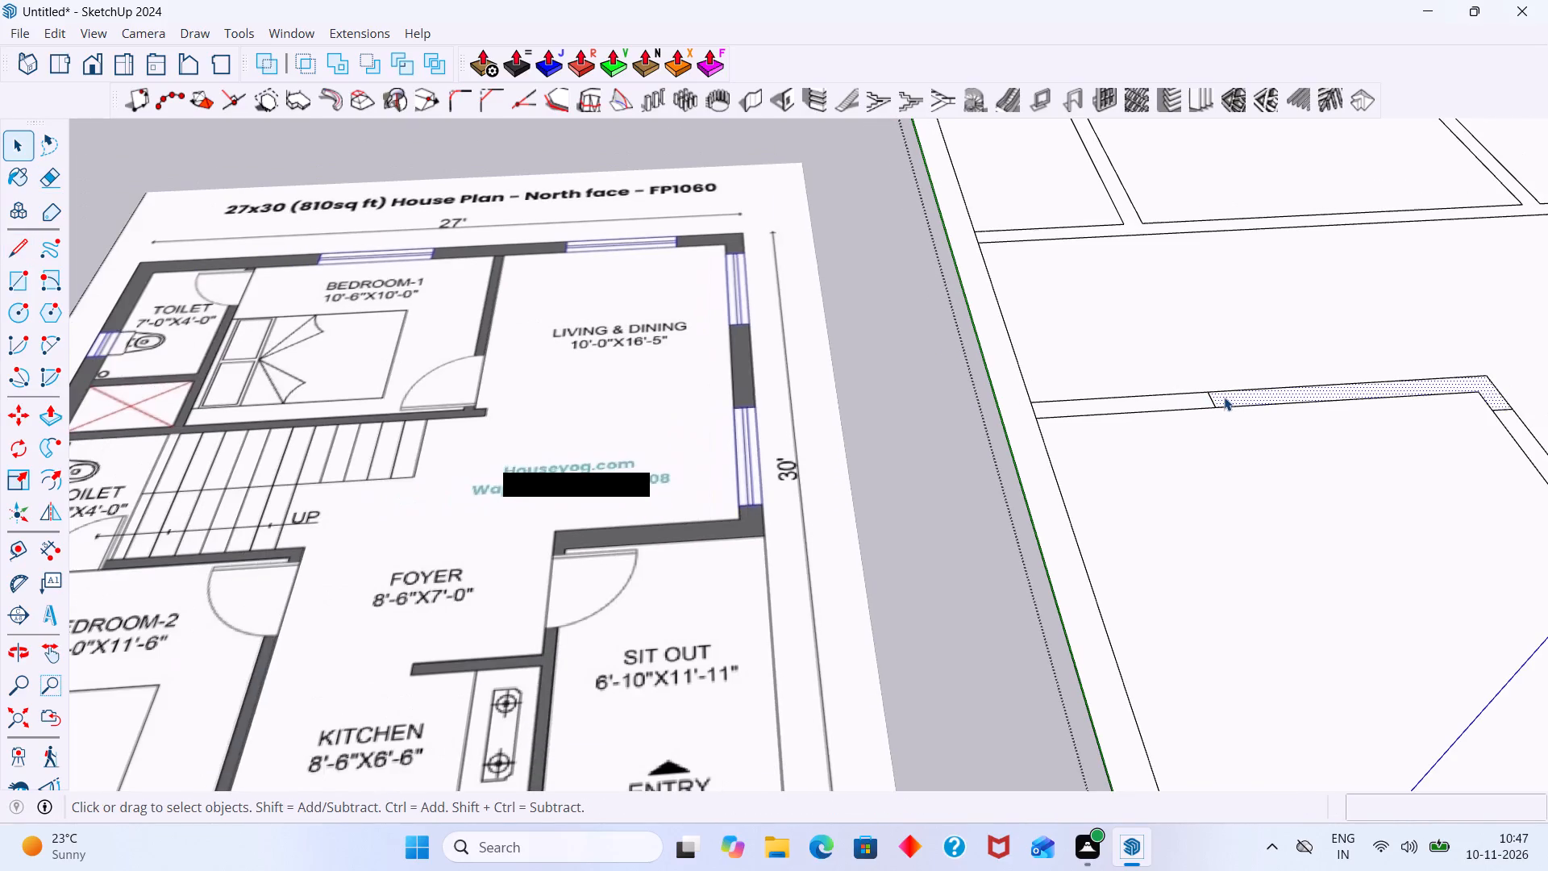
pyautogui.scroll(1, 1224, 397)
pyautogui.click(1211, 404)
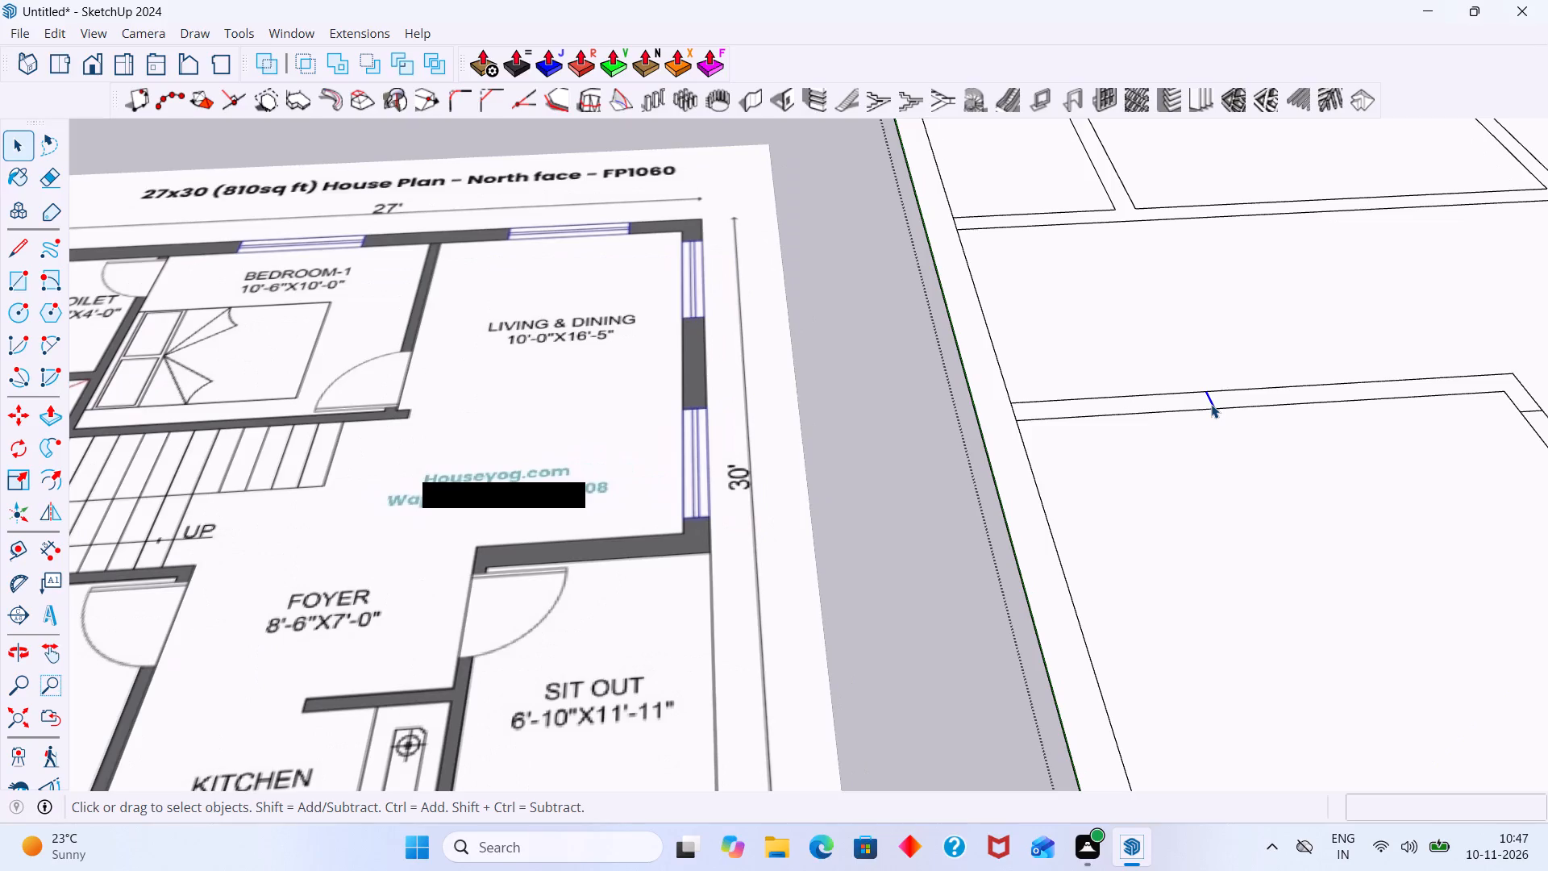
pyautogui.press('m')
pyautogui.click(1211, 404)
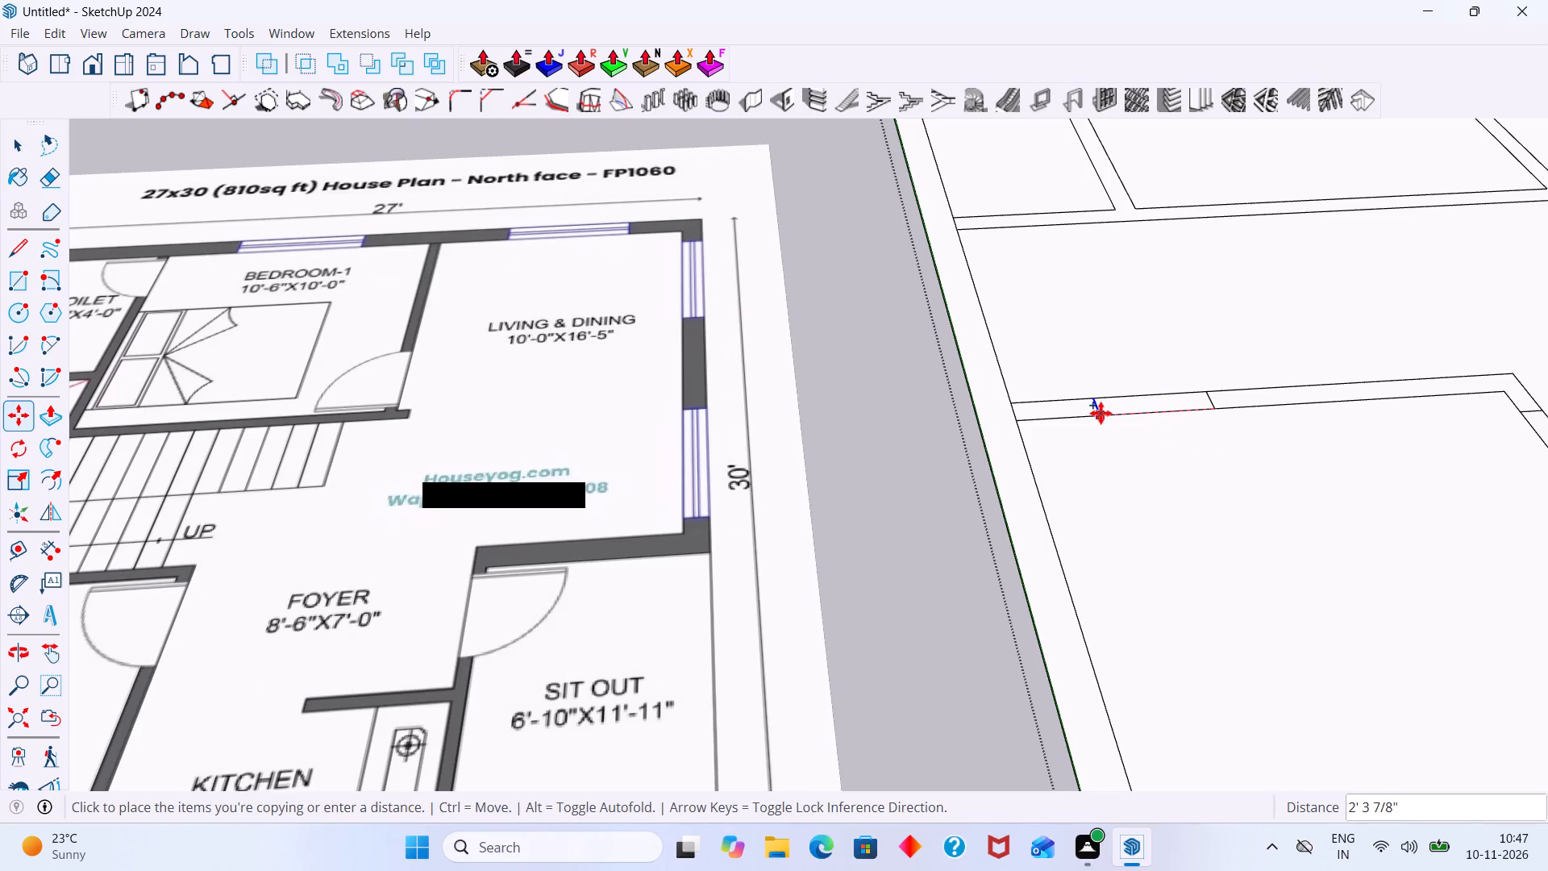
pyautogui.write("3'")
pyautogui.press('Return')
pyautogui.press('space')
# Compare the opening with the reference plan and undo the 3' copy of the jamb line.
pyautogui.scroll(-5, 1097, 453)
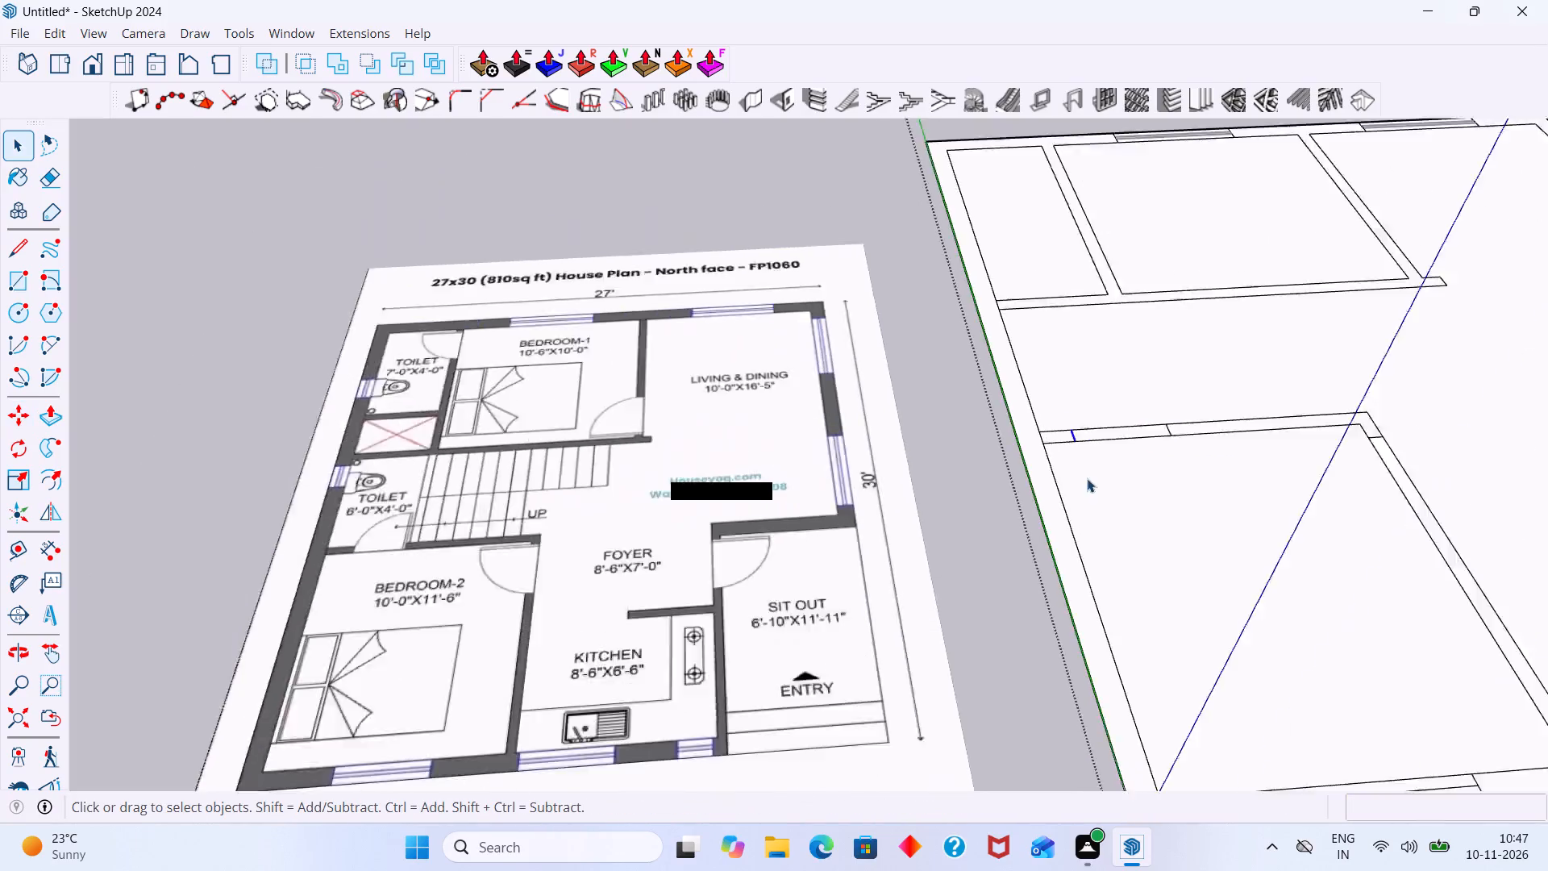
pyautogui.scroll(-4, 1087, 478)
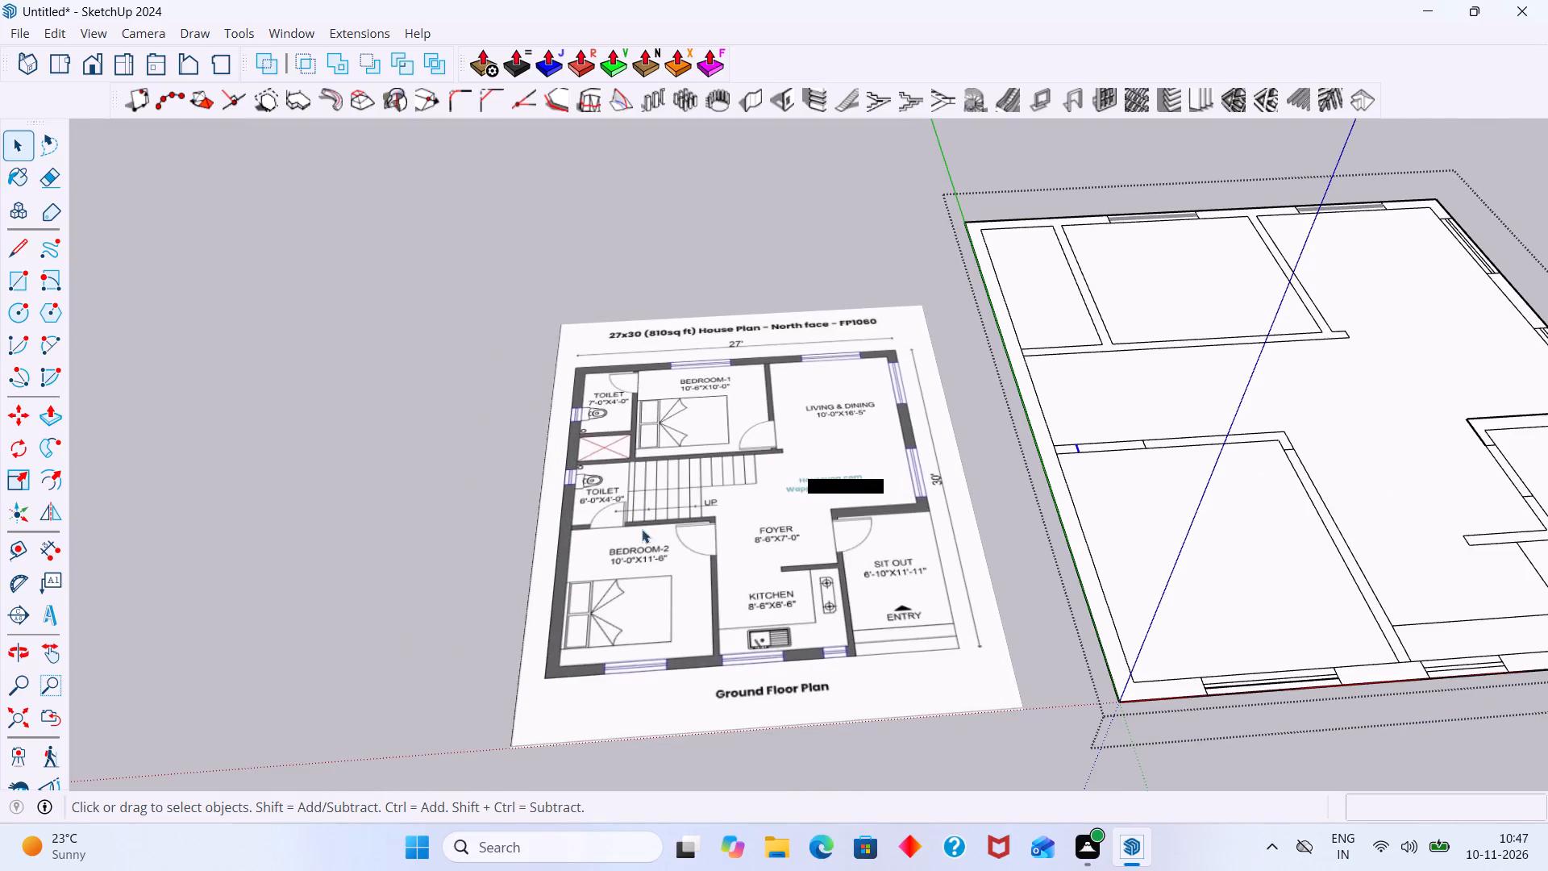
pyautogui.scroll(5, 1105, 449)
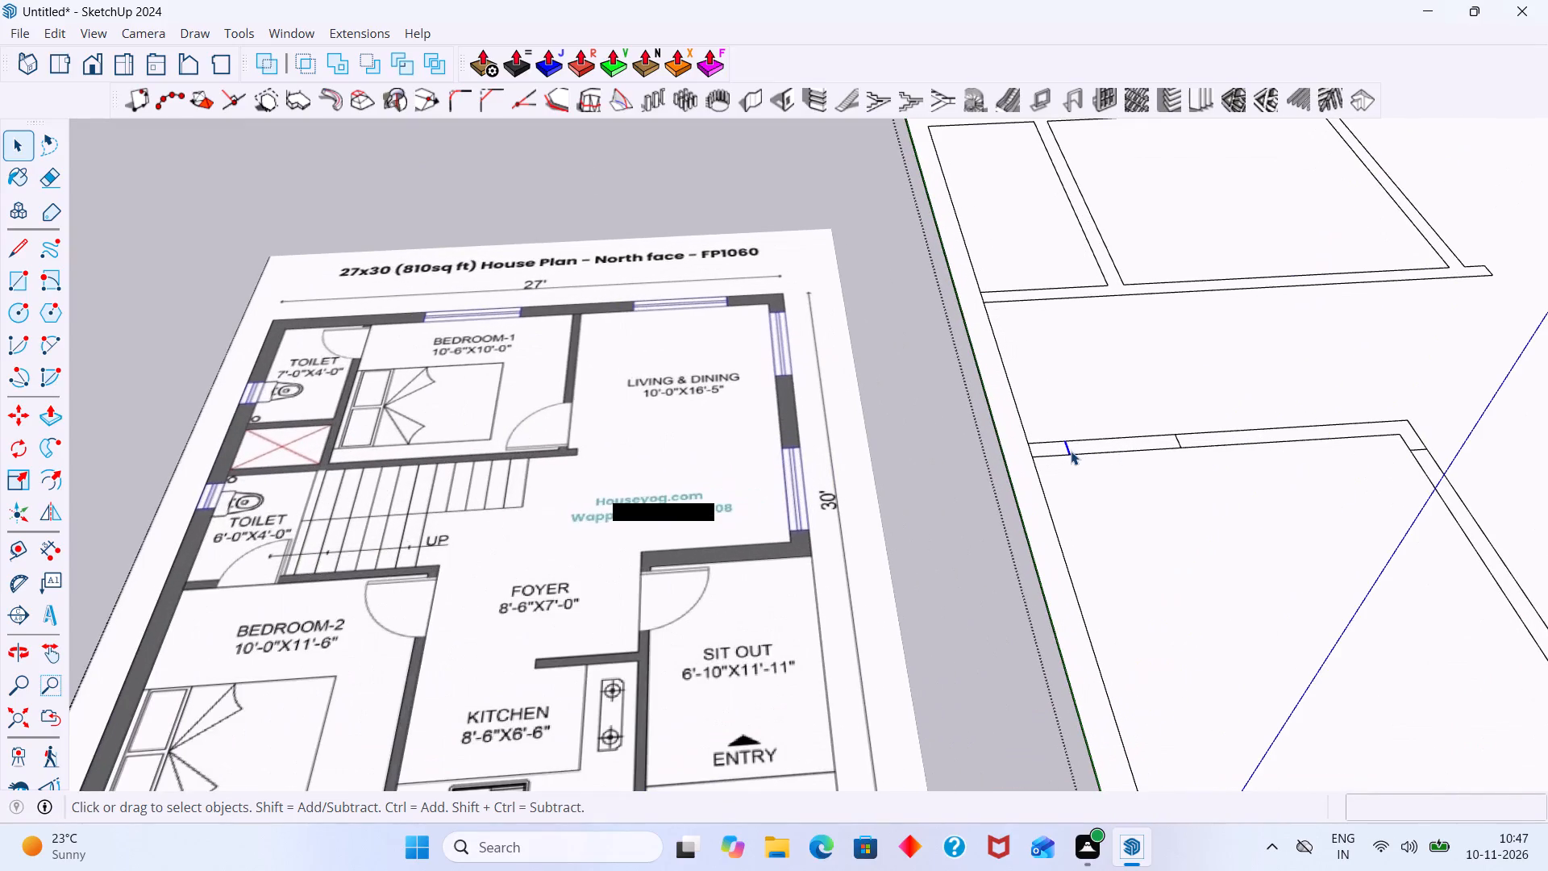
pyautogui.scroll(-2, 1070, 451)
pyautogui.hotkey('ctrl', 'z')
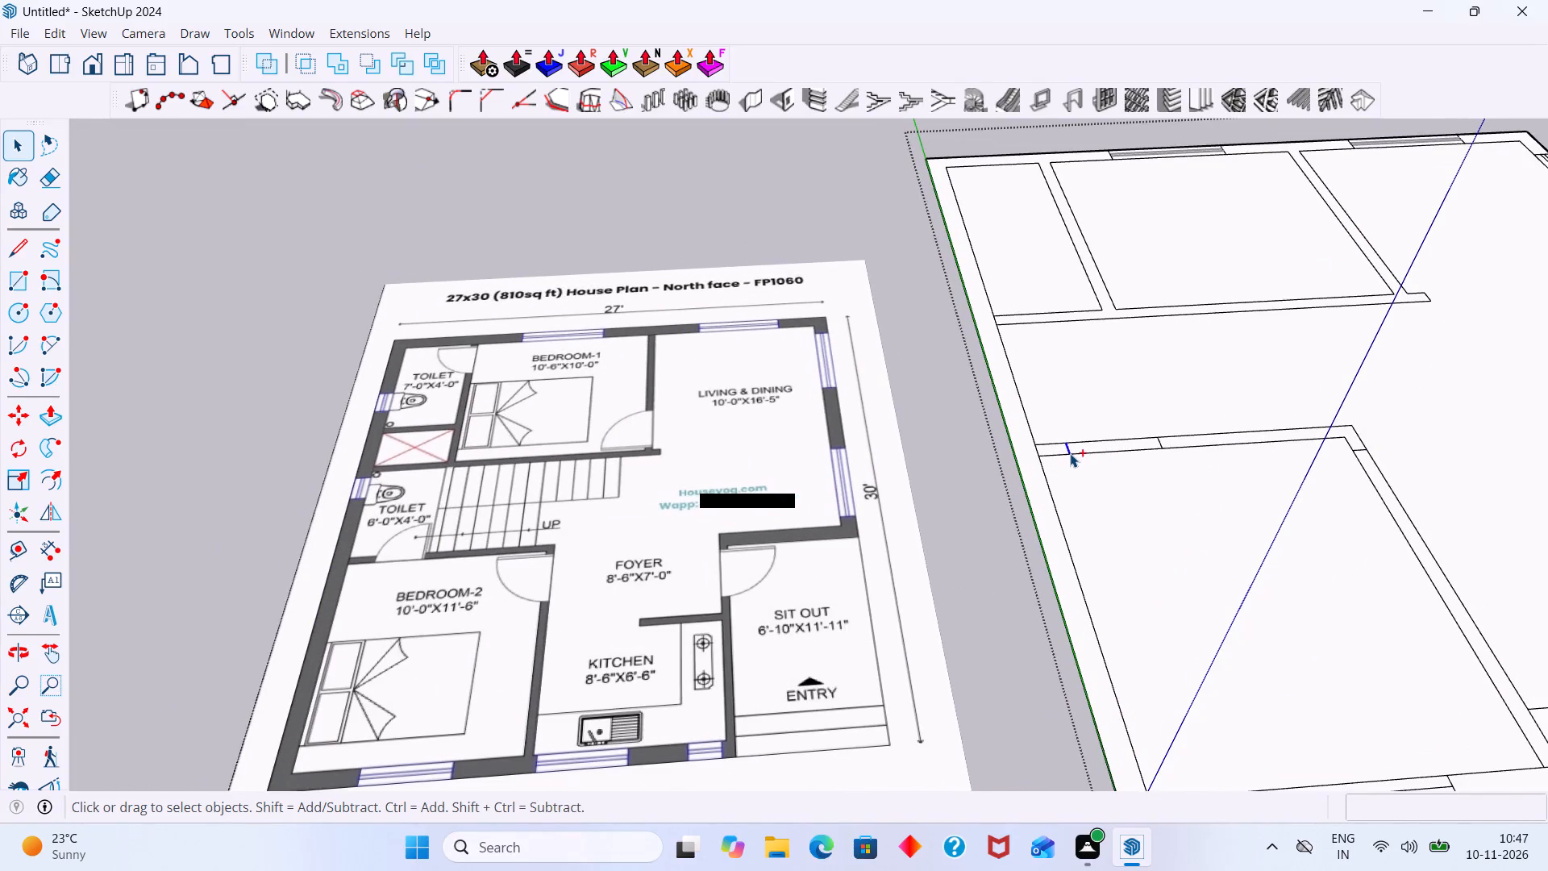
# Copy the jamb line in the wall above Bedroom-2 by 2.5' along the wall toward the outer side wall.
pyautogui.scroll(6, 1144, 431)
pyautogui.click(1167, 452)
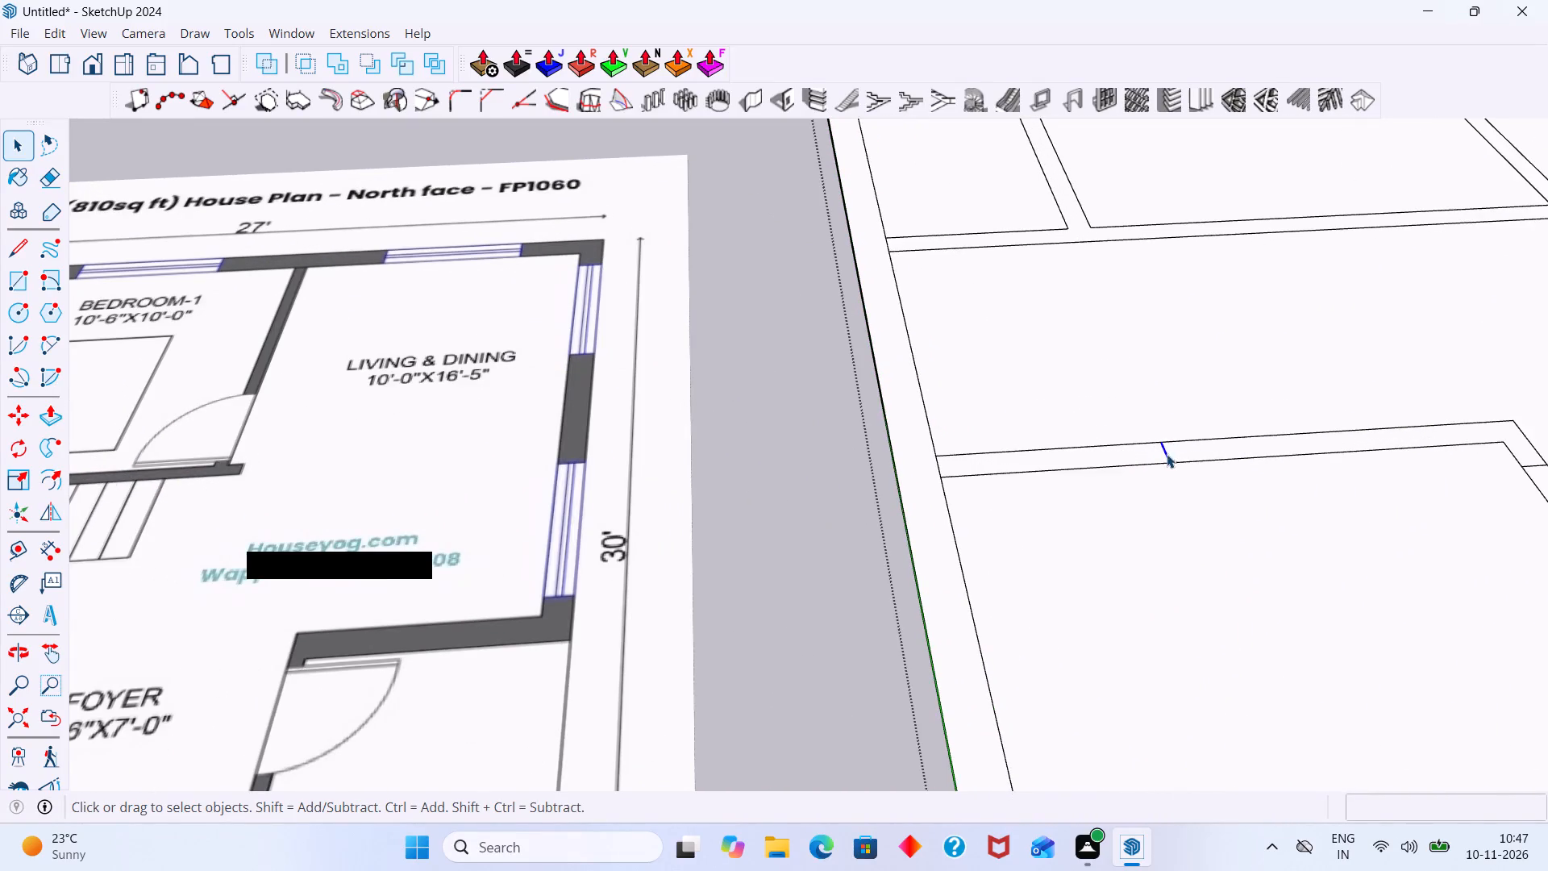
pyautogui.press('m')
pyautogui.click(1165, 456)
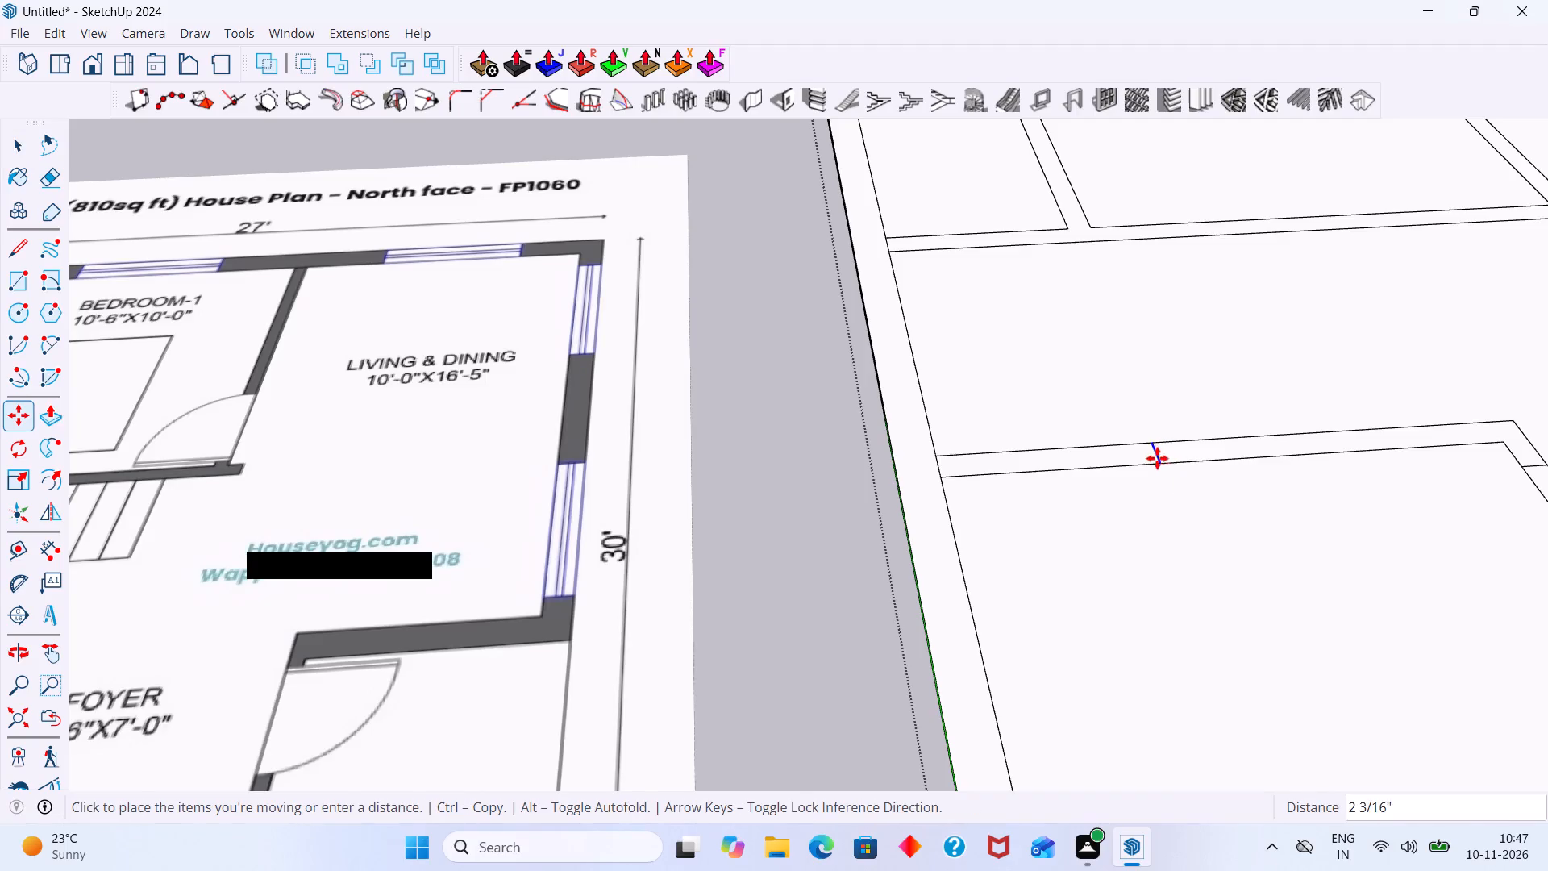
pyautogui.write('25')
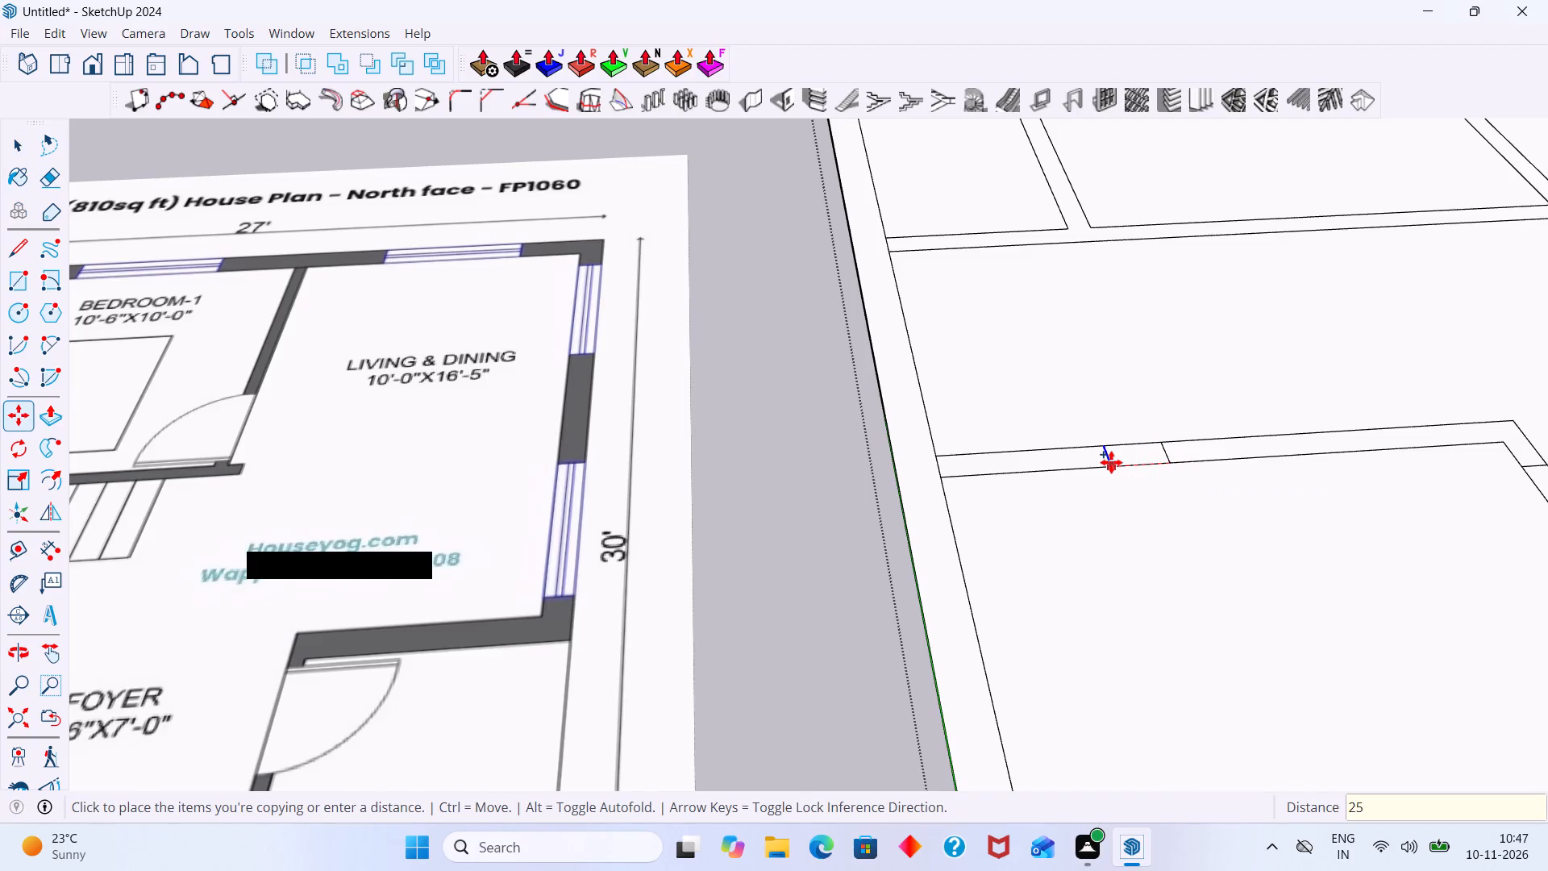
pyautogui.press('BackSpace')
pyautogui.write(".5'")
pyautogui.press('Return')
pyautogui.press('space')
pyautogui.scroll(-11, 1110, 472)
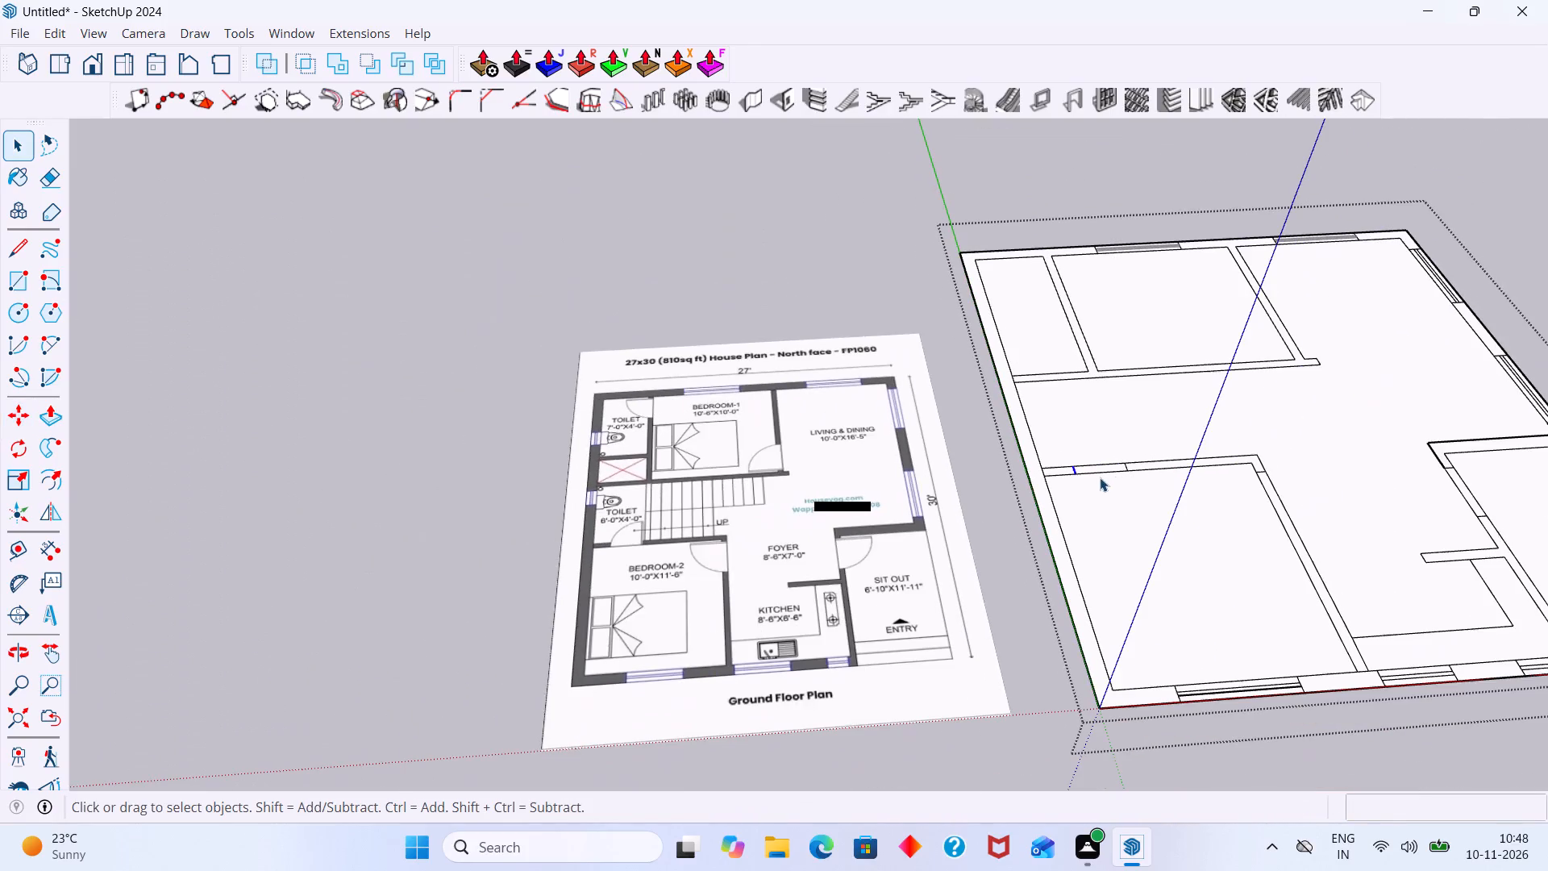
pyautogui.scroll(5, 1117, 446)
pyautogui.scroll(-1, 1101, 469)
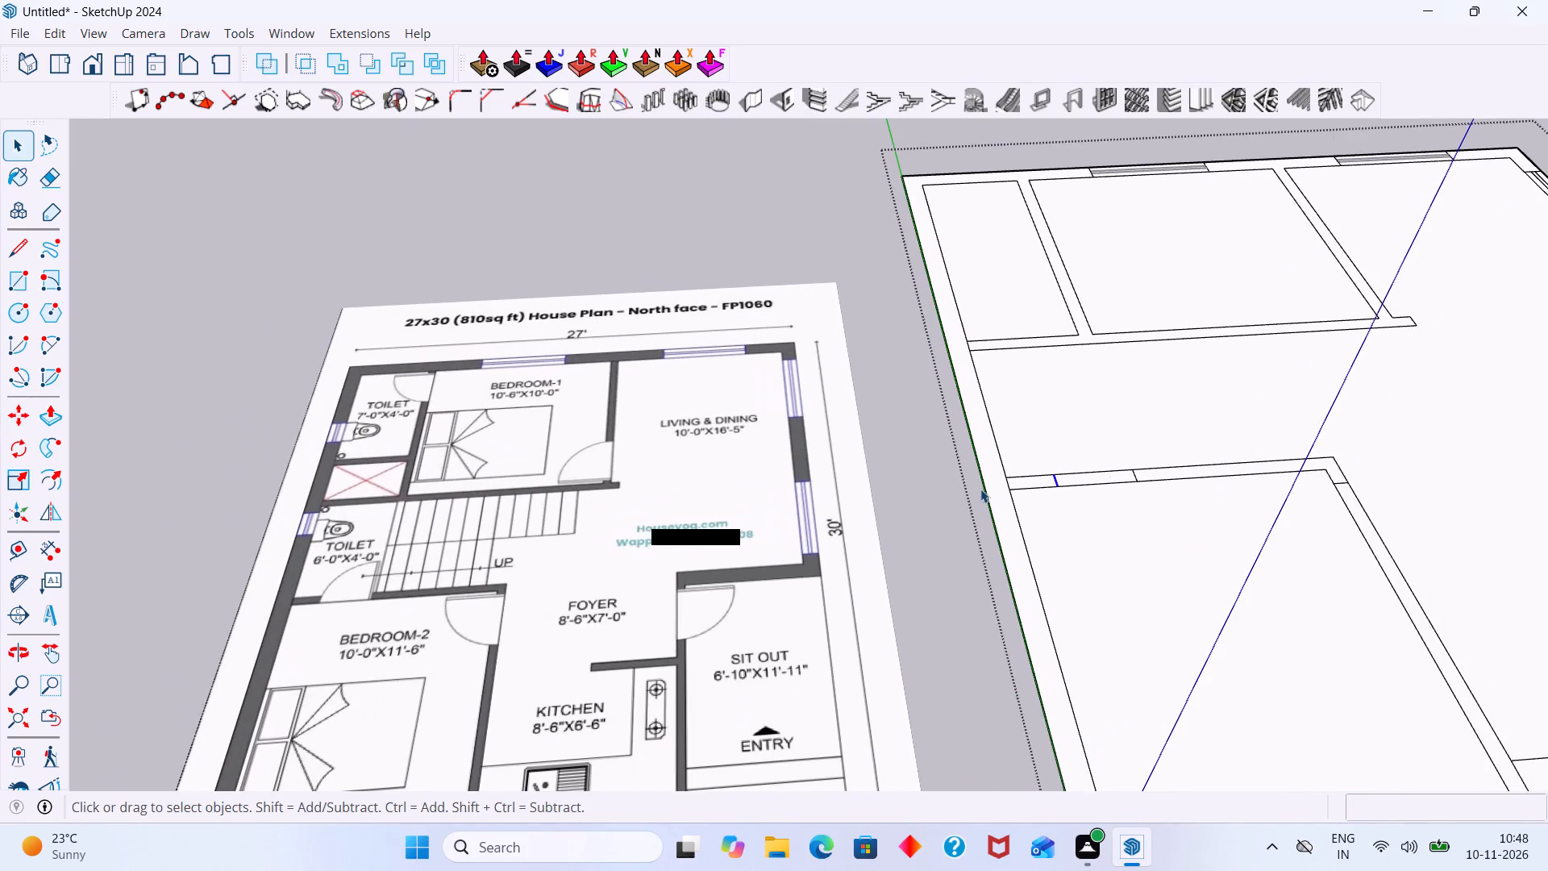
pyautogui.click(947, 502)
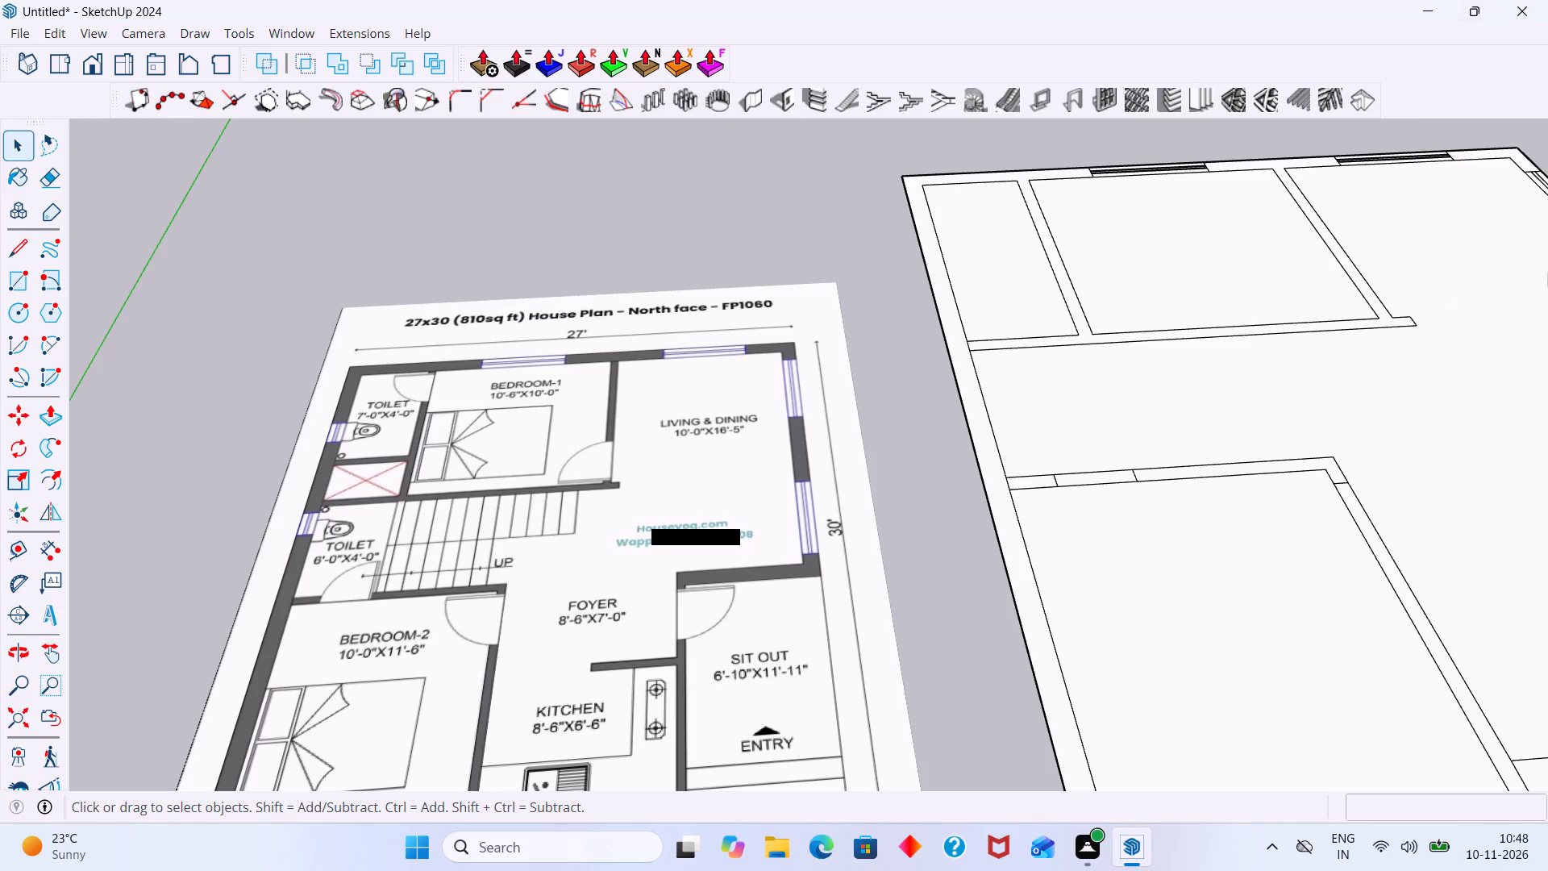
# Copy the short jamb line near the top of the Bedroom-2 and foyer partition 3' down the wall for the bedroom door opening.
pyautogui.scroll(-5, 1289, 372)
pyautogui.moveTo(1147, 562); pyautogui.dragTo(1132, 610, button='middle')
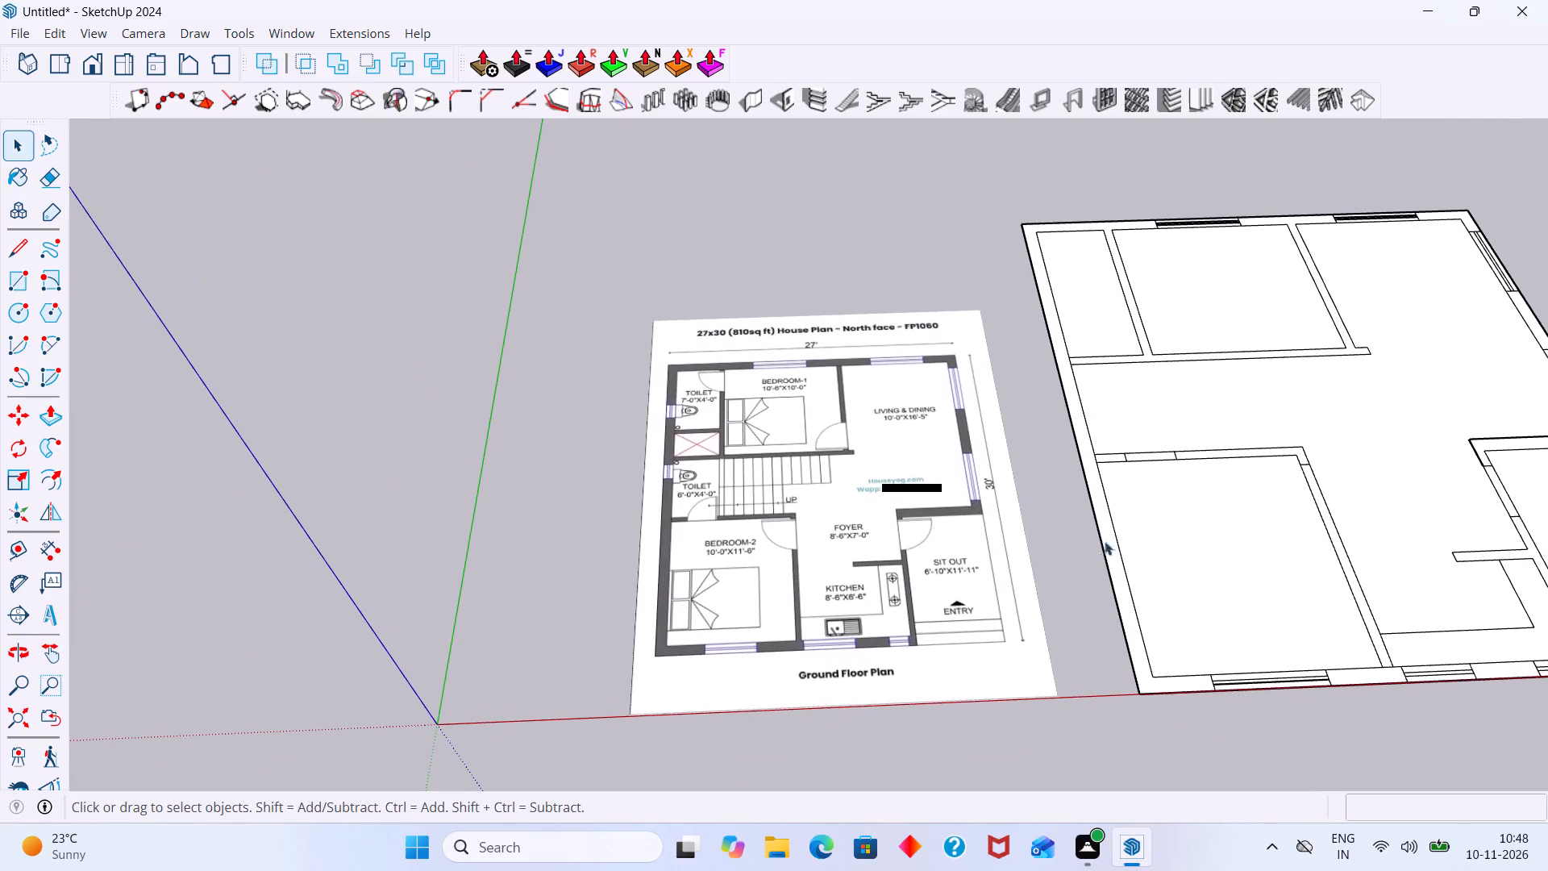
pyautogui.moveTo(1134, 504); pyautogui.dragTo(1067, 421, button='middle')
pyautogui.moveTo(1103, 415); pyautogui.dragTo(1080, 568, button='middle')
pyautogui.moveTo(1096, 444); pyautogui.dragTo(1192, 430, button='middle')
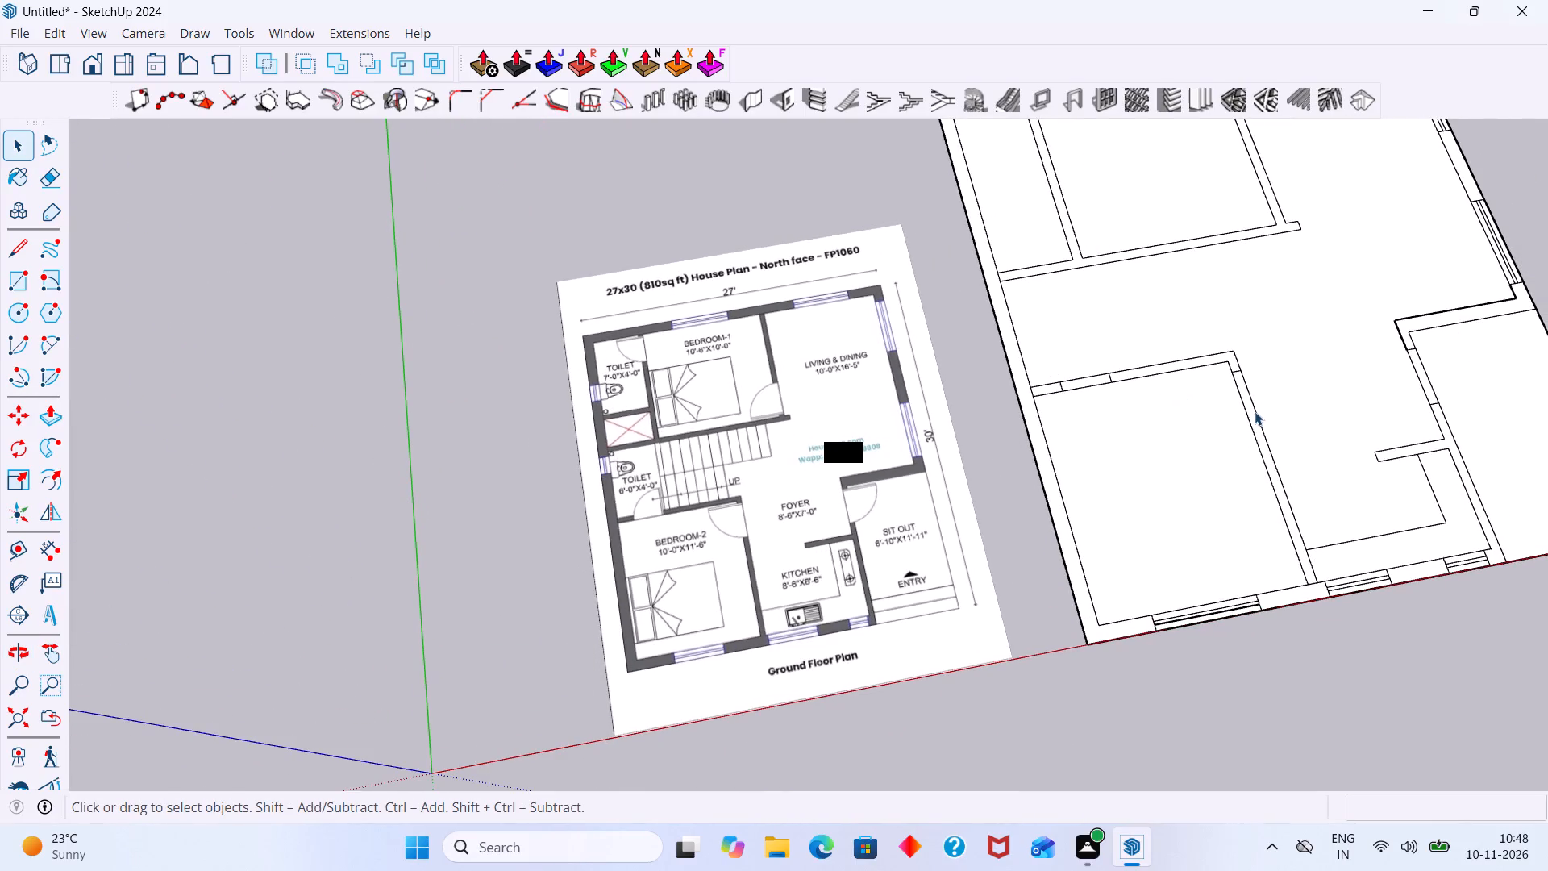
pyautogui.scroll(11, 1246, 407)
pyautogui.scroll(-7, 1219, 354)
pyautogui.moveTo(1192, 415); pyautogui.dragTo(1185, 352, button='middle')
pyautogui.scroll(3, 1240, 340)
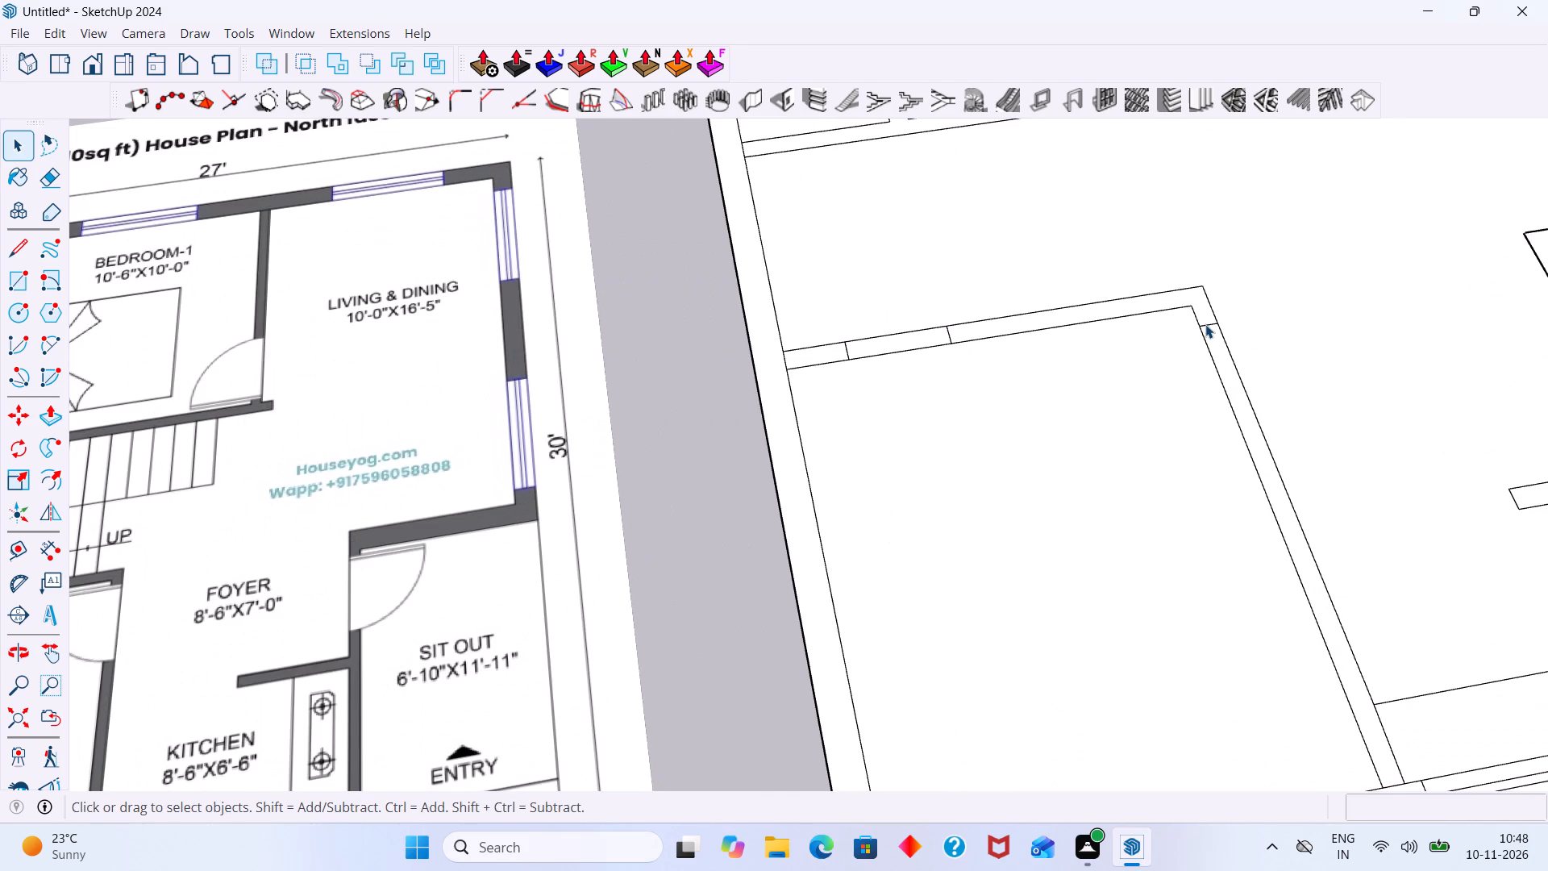
pyautogui.click(1225, 351)
pyautogui.doubleClick(1221, 354)
pyautogui.doubleClick(1217, 345)
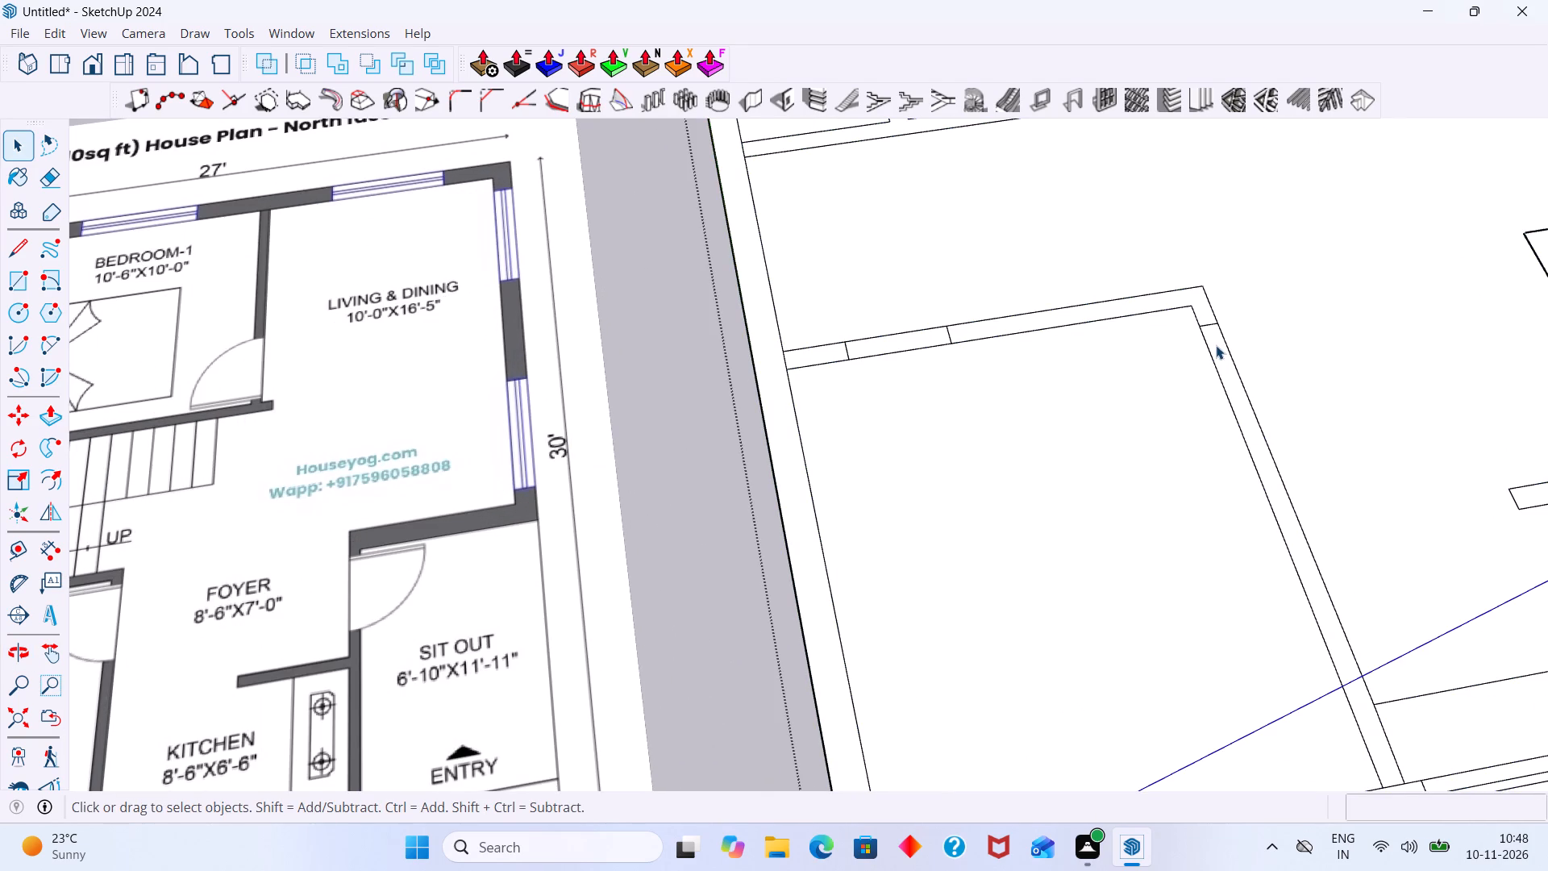
pyautogui.scroll(4, 1204, 345)
pyautogui.click(1206, 315)
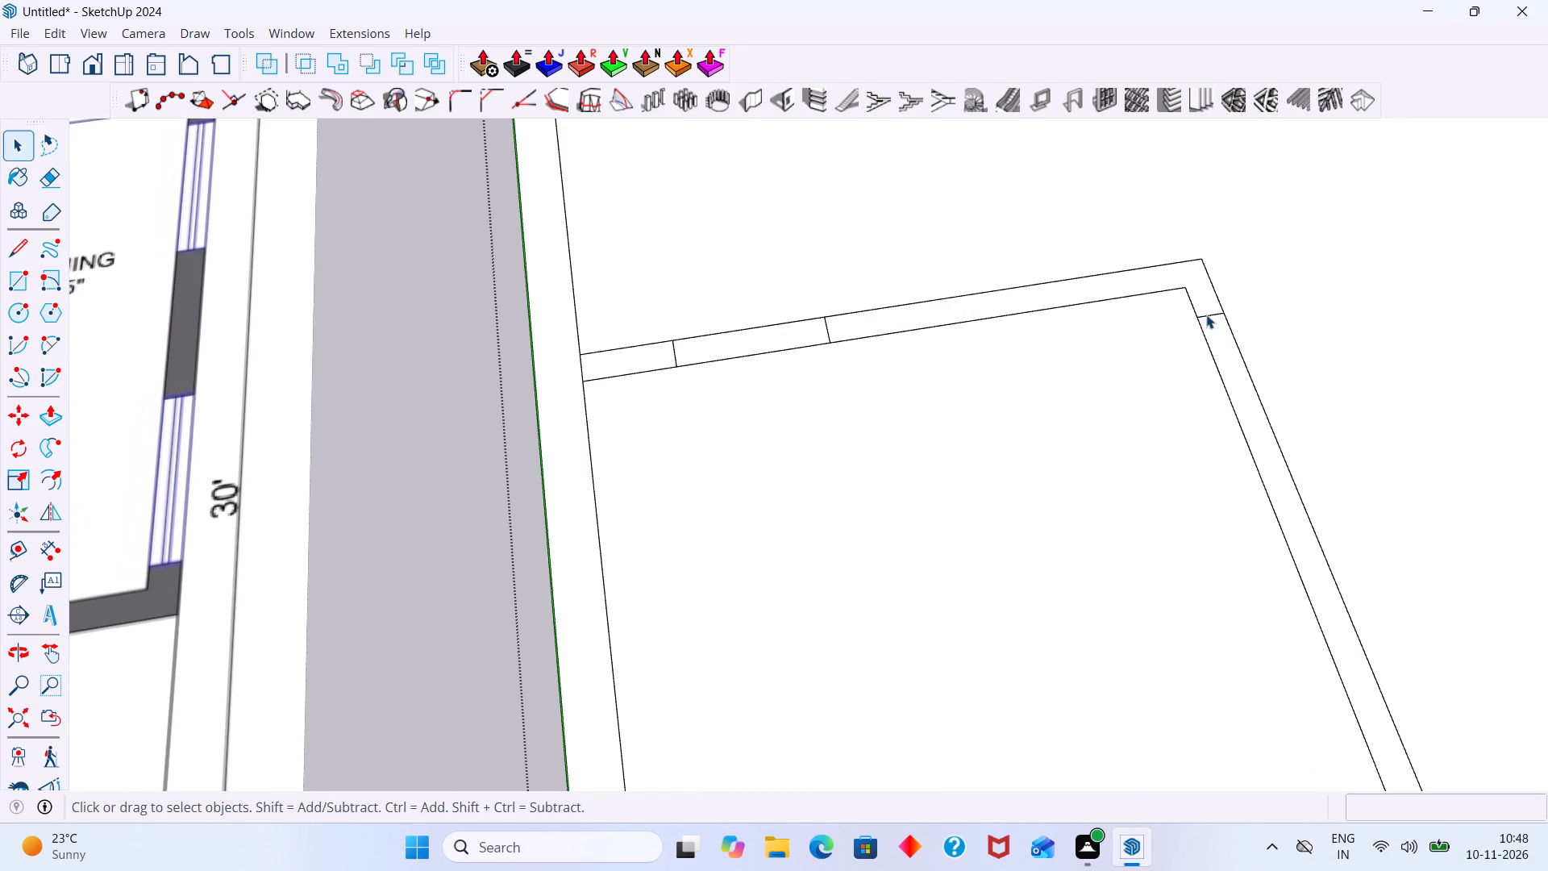
pyautogui.press('m')
pyautogui.click(1206, 315)
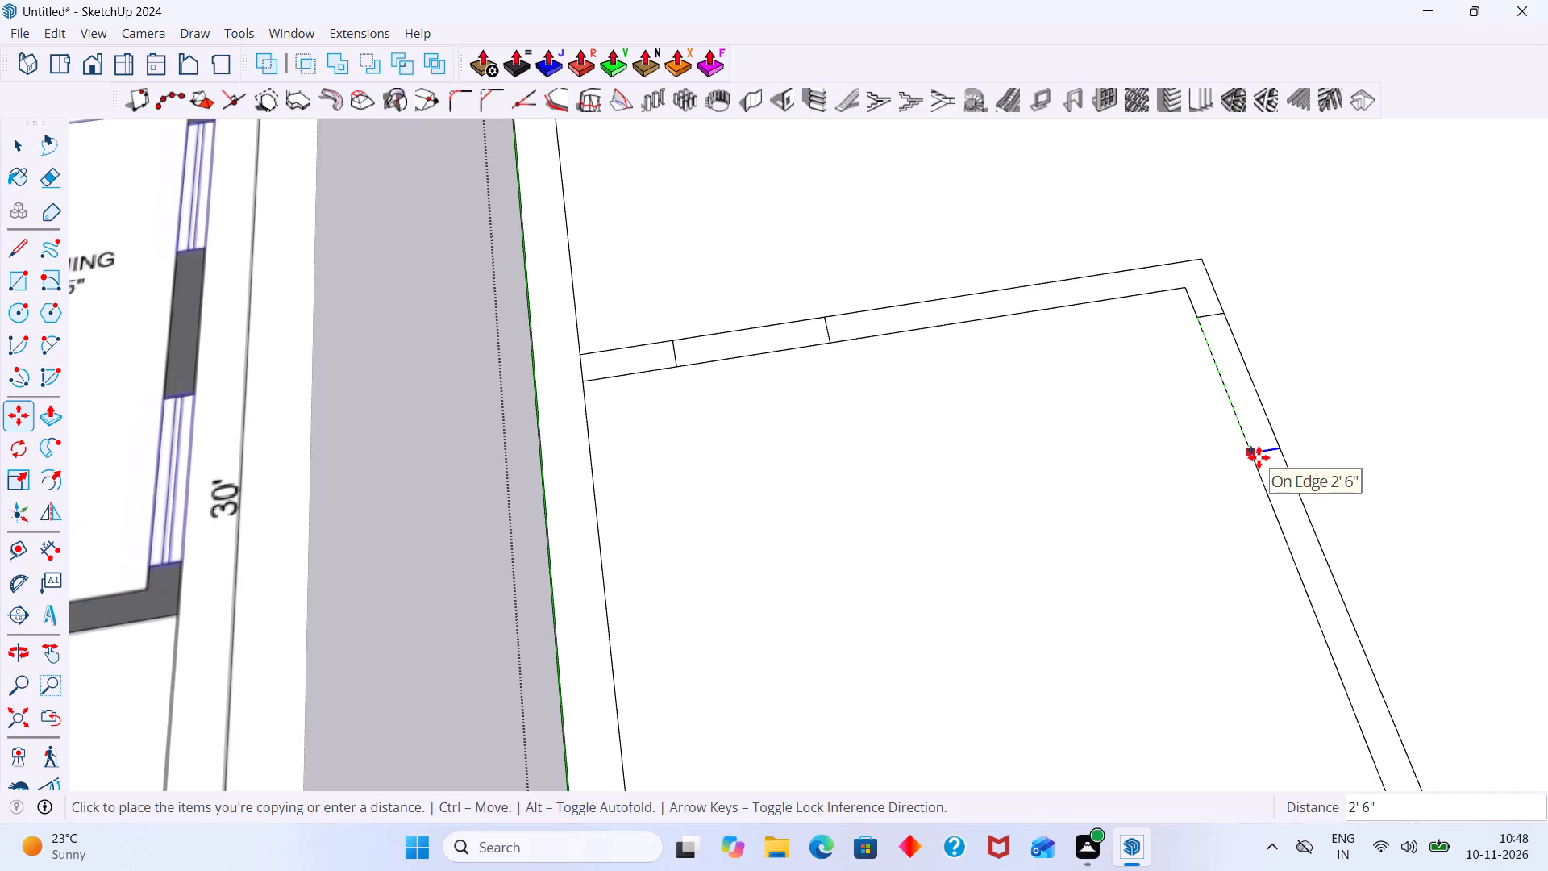
pyautogui.scroll(-7, 1258, 457)
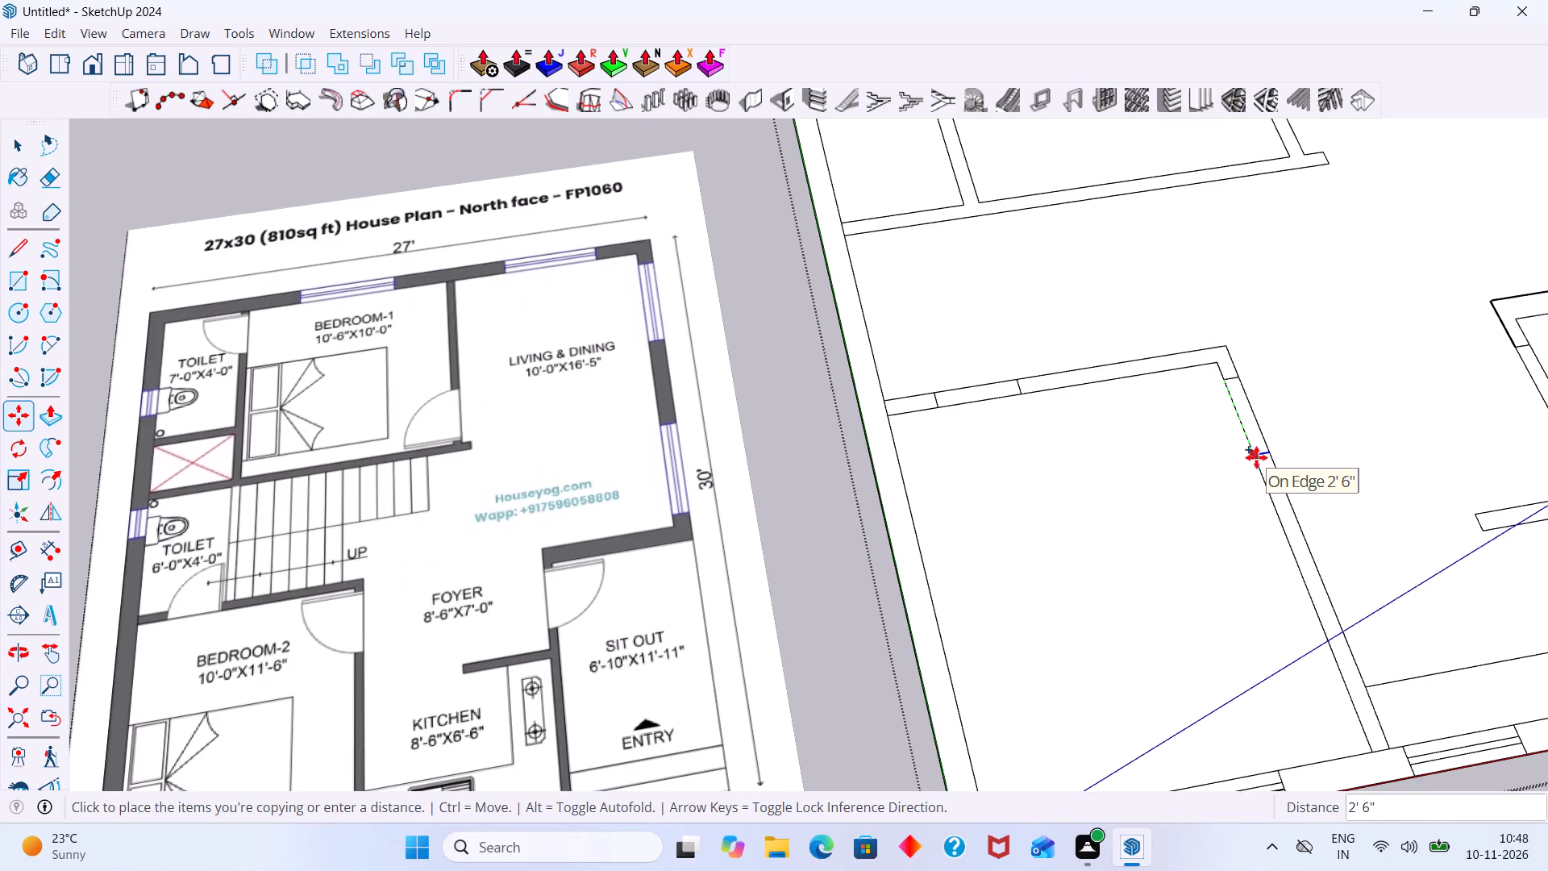
pyautogui.write("3'")
pyautogui.press('Return')
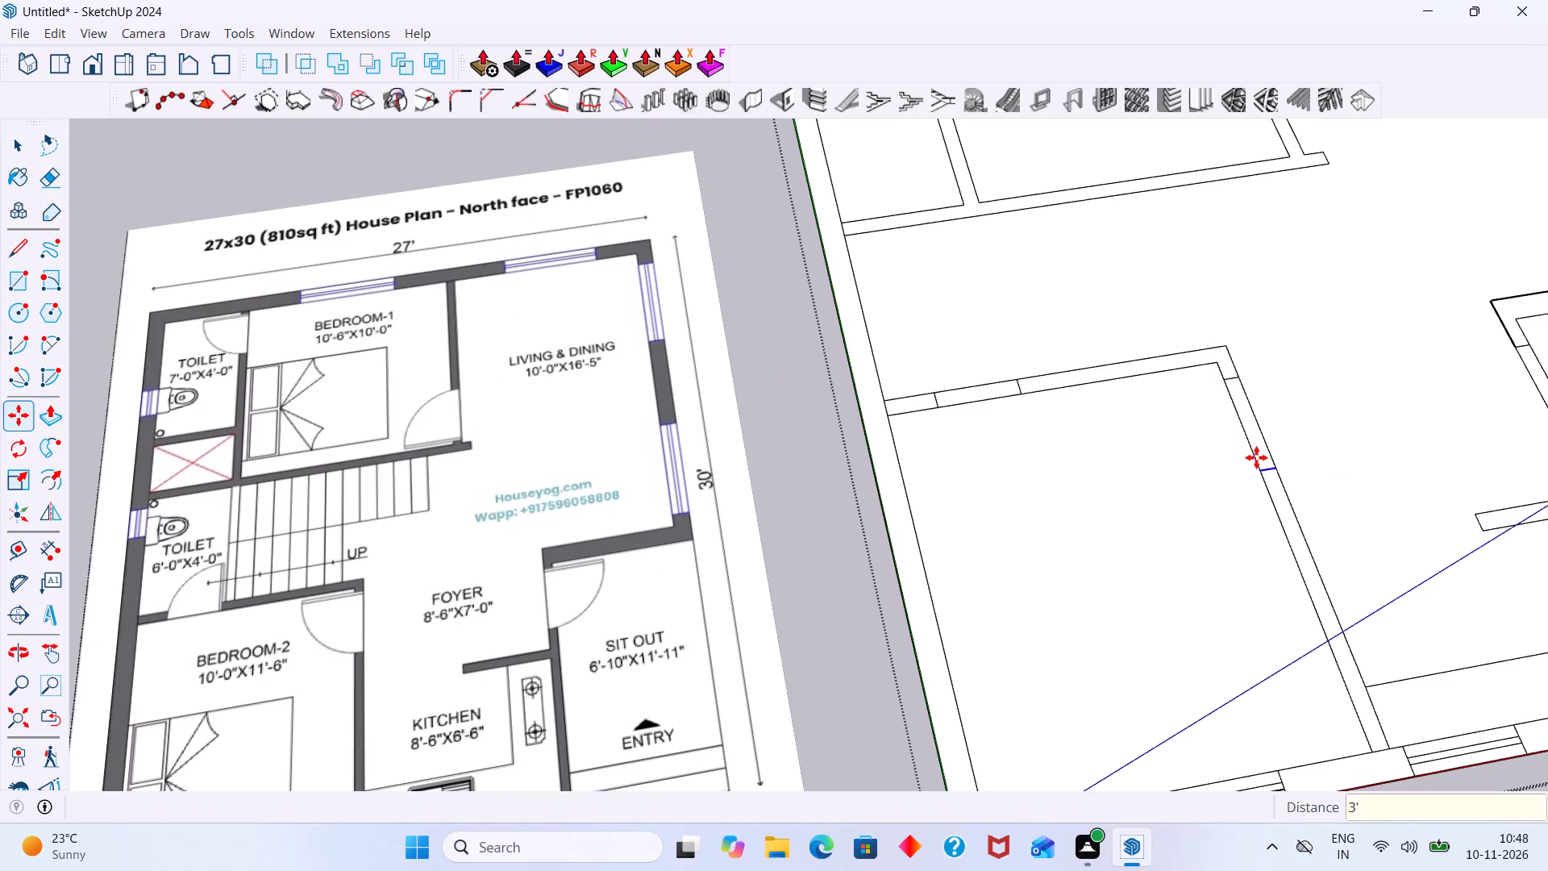
pyautogui.press('space')
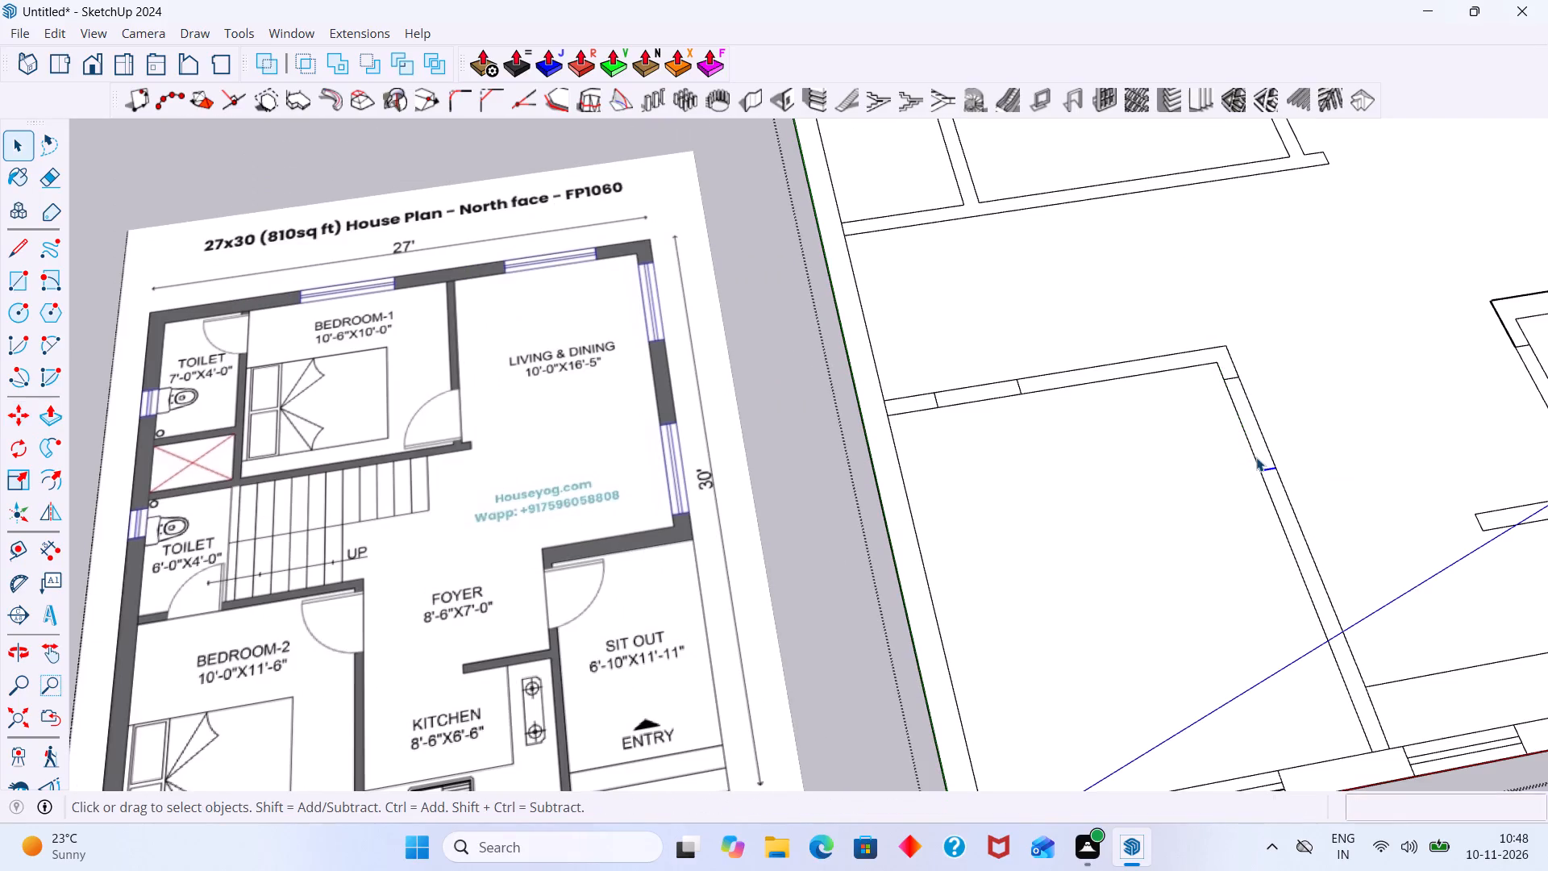
pyautogui.scroll(-7, 1252, 493)
pyautogui.click(1209, 773)
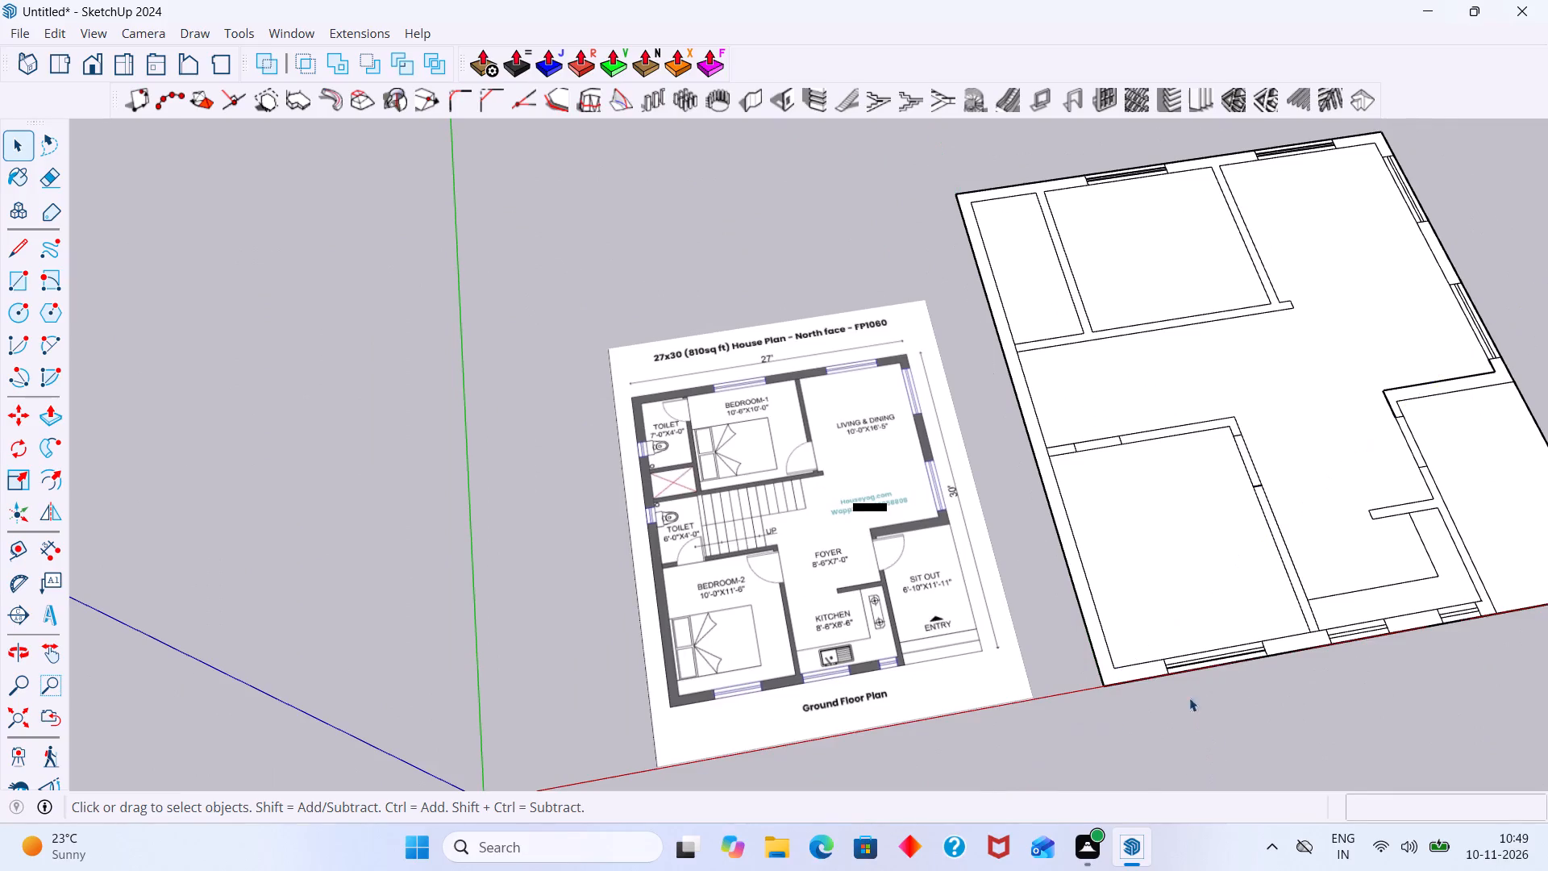
# Delete the leftover edge where the Bedroom-2 and kitchen partition meets the bottom outer wall.
pyautogui.keyDown('shift'); pyautogui.moveTo(1167, 593); pyautogui.dragTo(1192, 511, button='middle'); pyautogui.keyUp('shift')
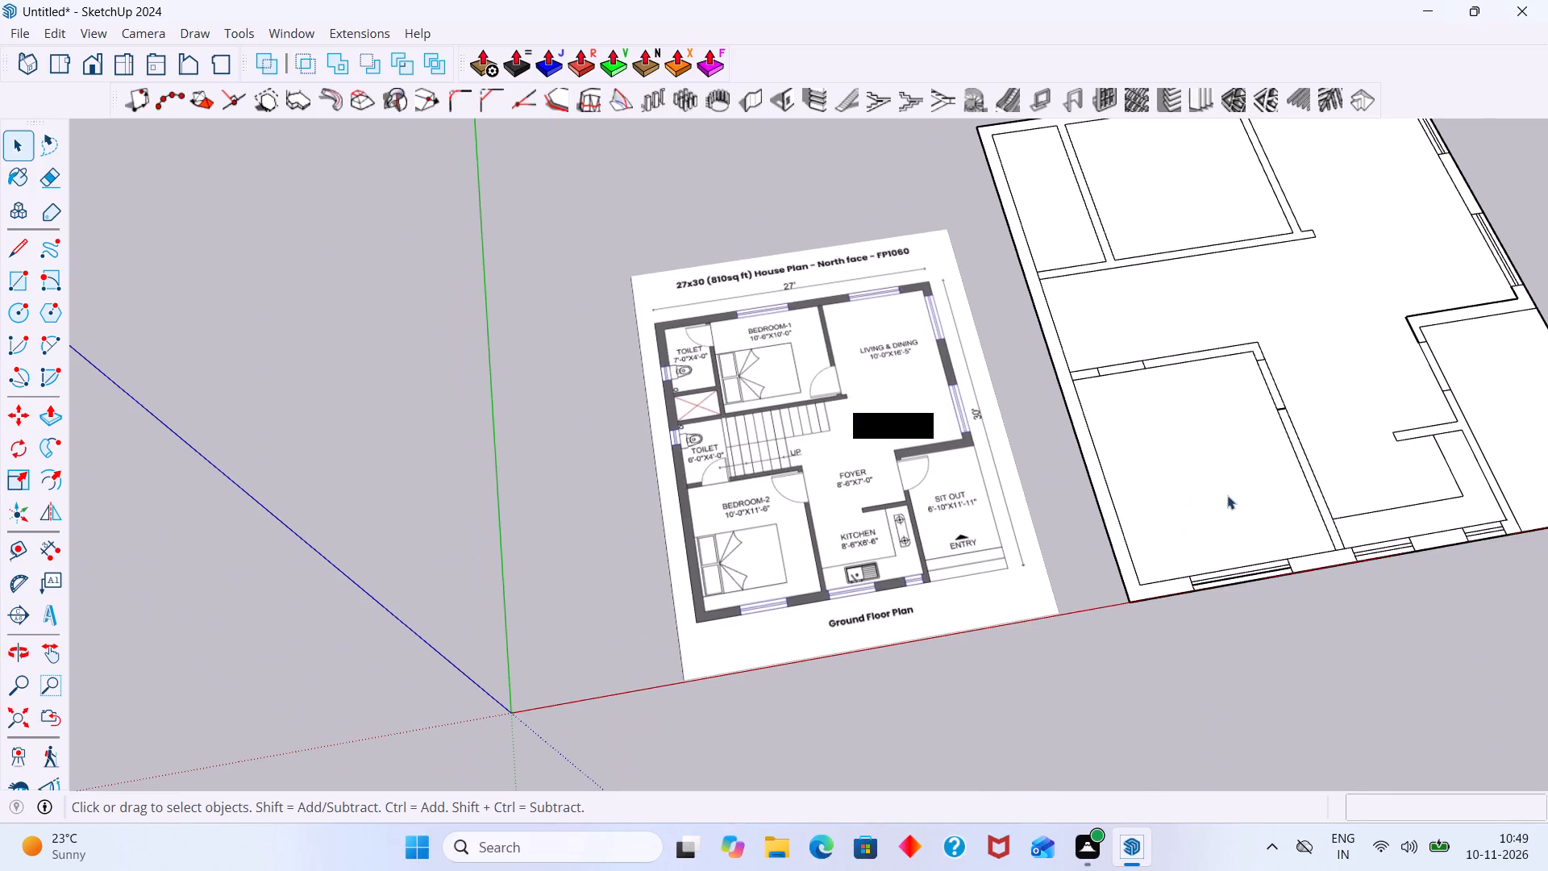
pyautogui.moveTo(1275, 473); pyautogui.dragTo(1247, 464, button='middle')
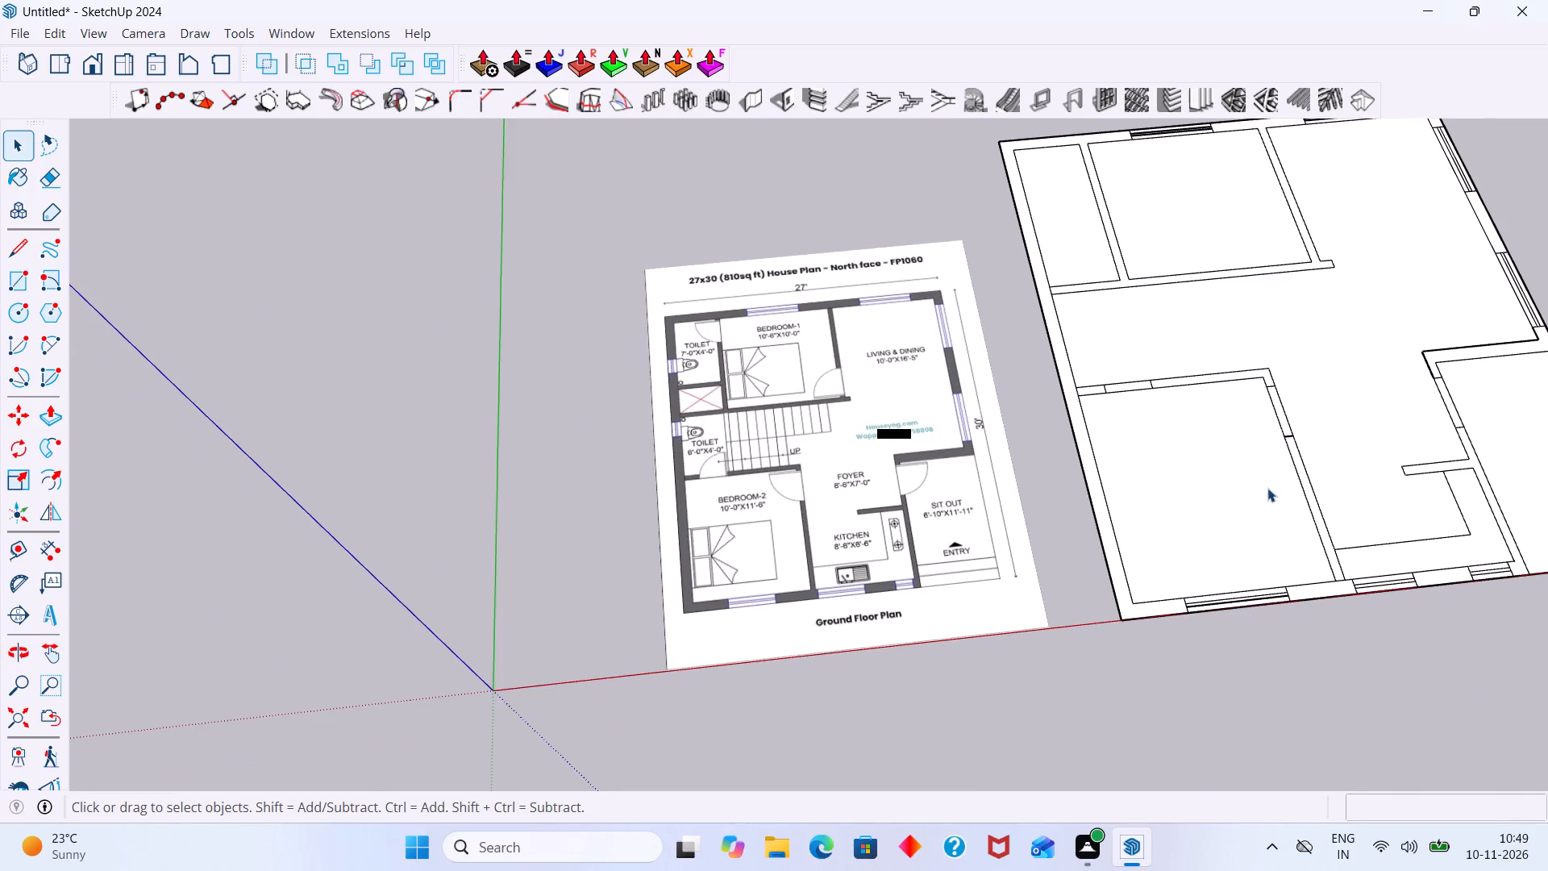
pyautogui.scroll(8, 1330, 588)
pyautogui.click(1346, 574)
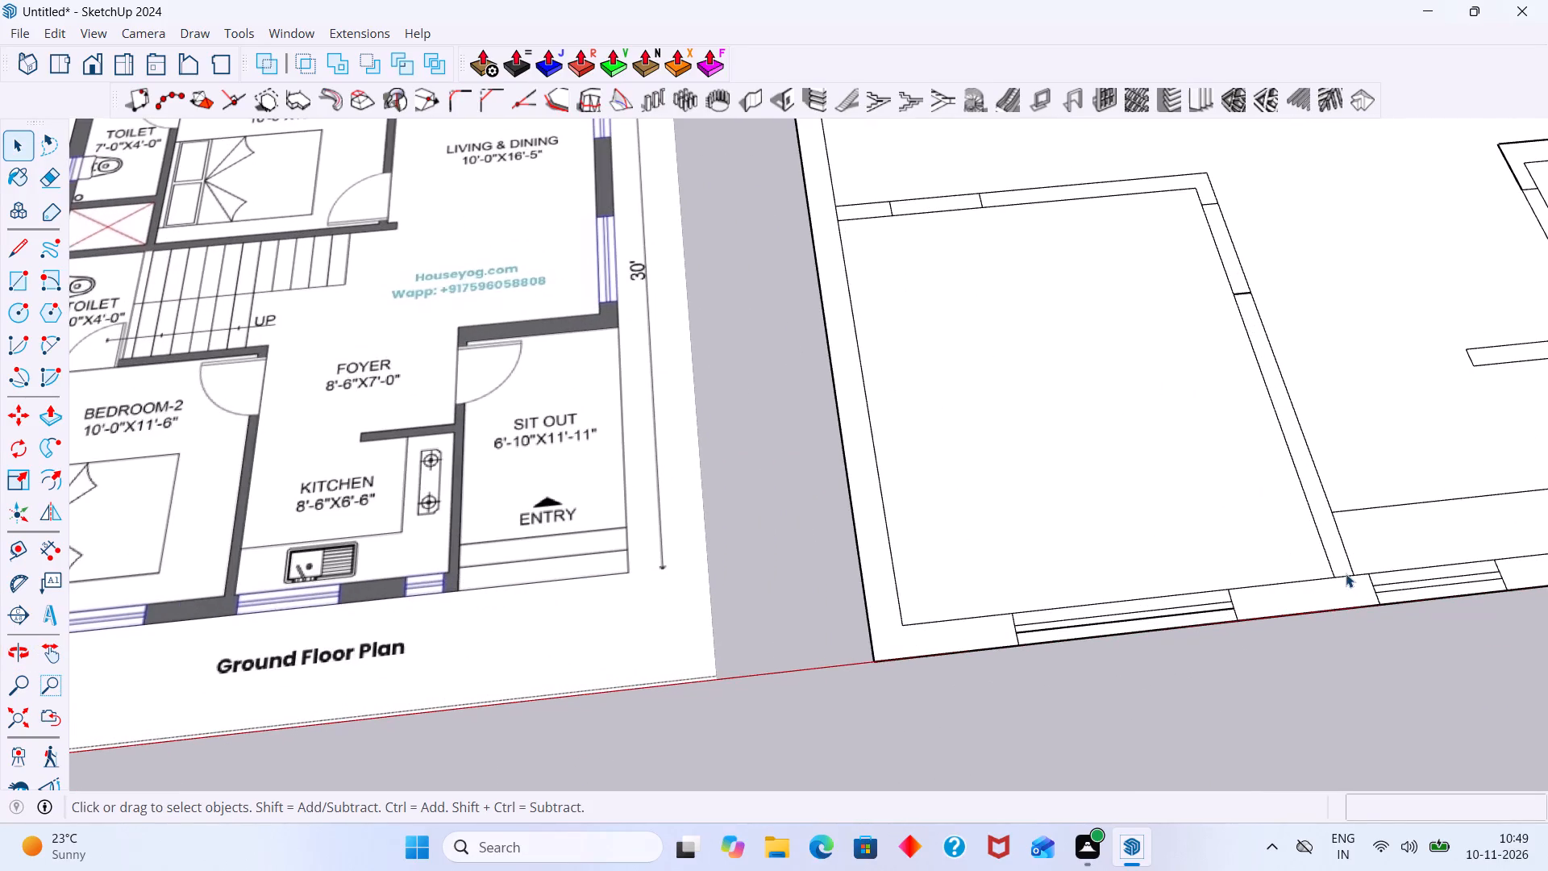
pyautogui.doubleClick(1346, 572)
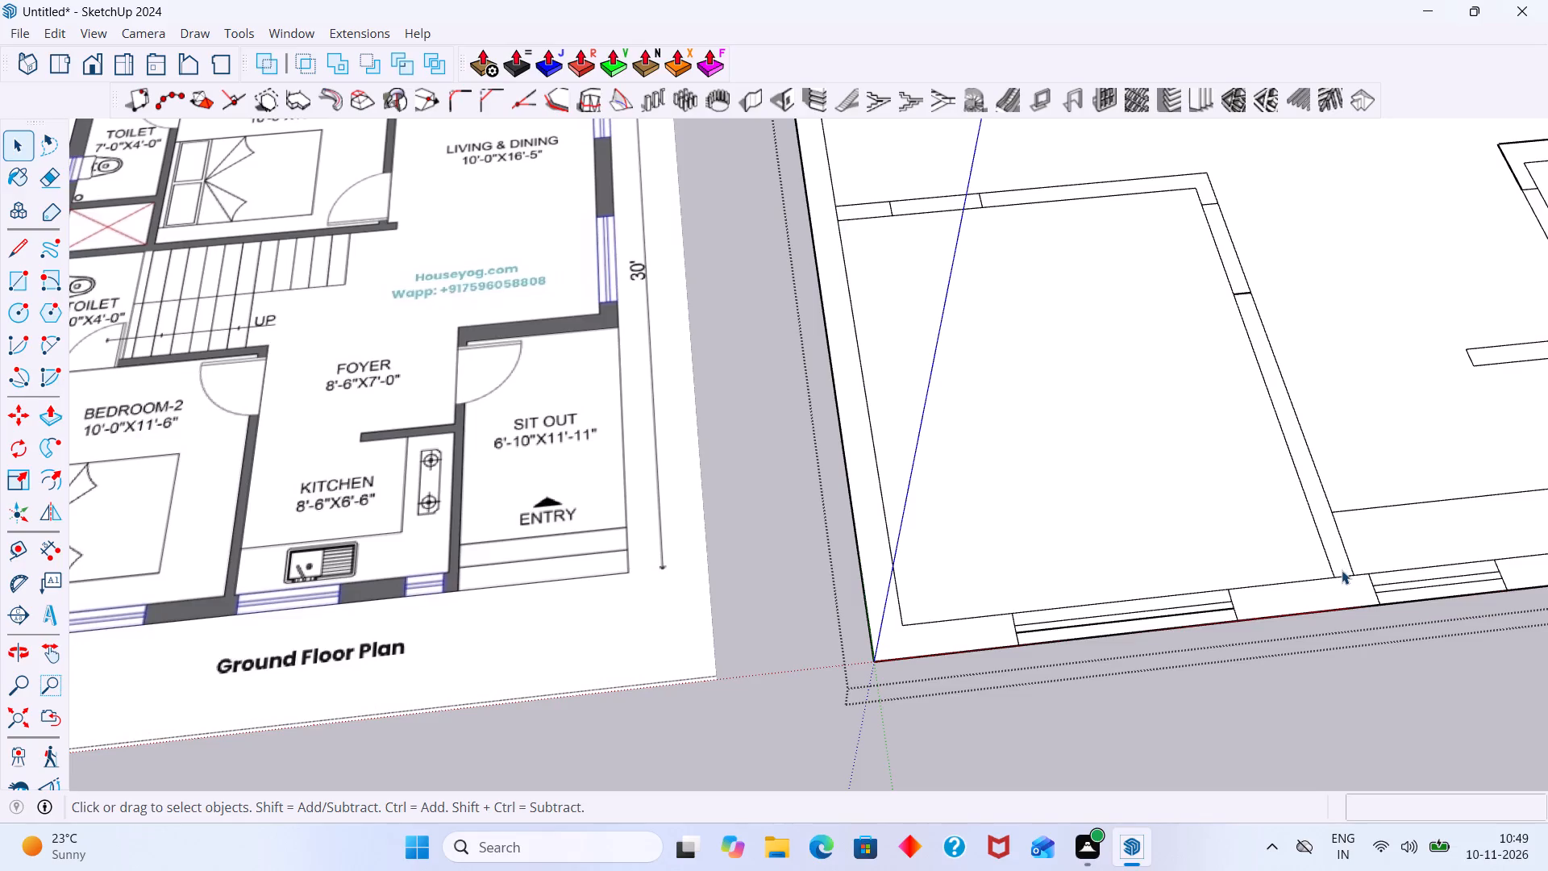
pyautogui.click(1342, 570)
pyautogui.click(1342, 578)
pyautogui.press('Delete')
# Draw a 6" jamb line across the Bedroom-1 and living room partition, just above its corner with the lower wall.
pyautogui.scroll(-6, 1337, 581)
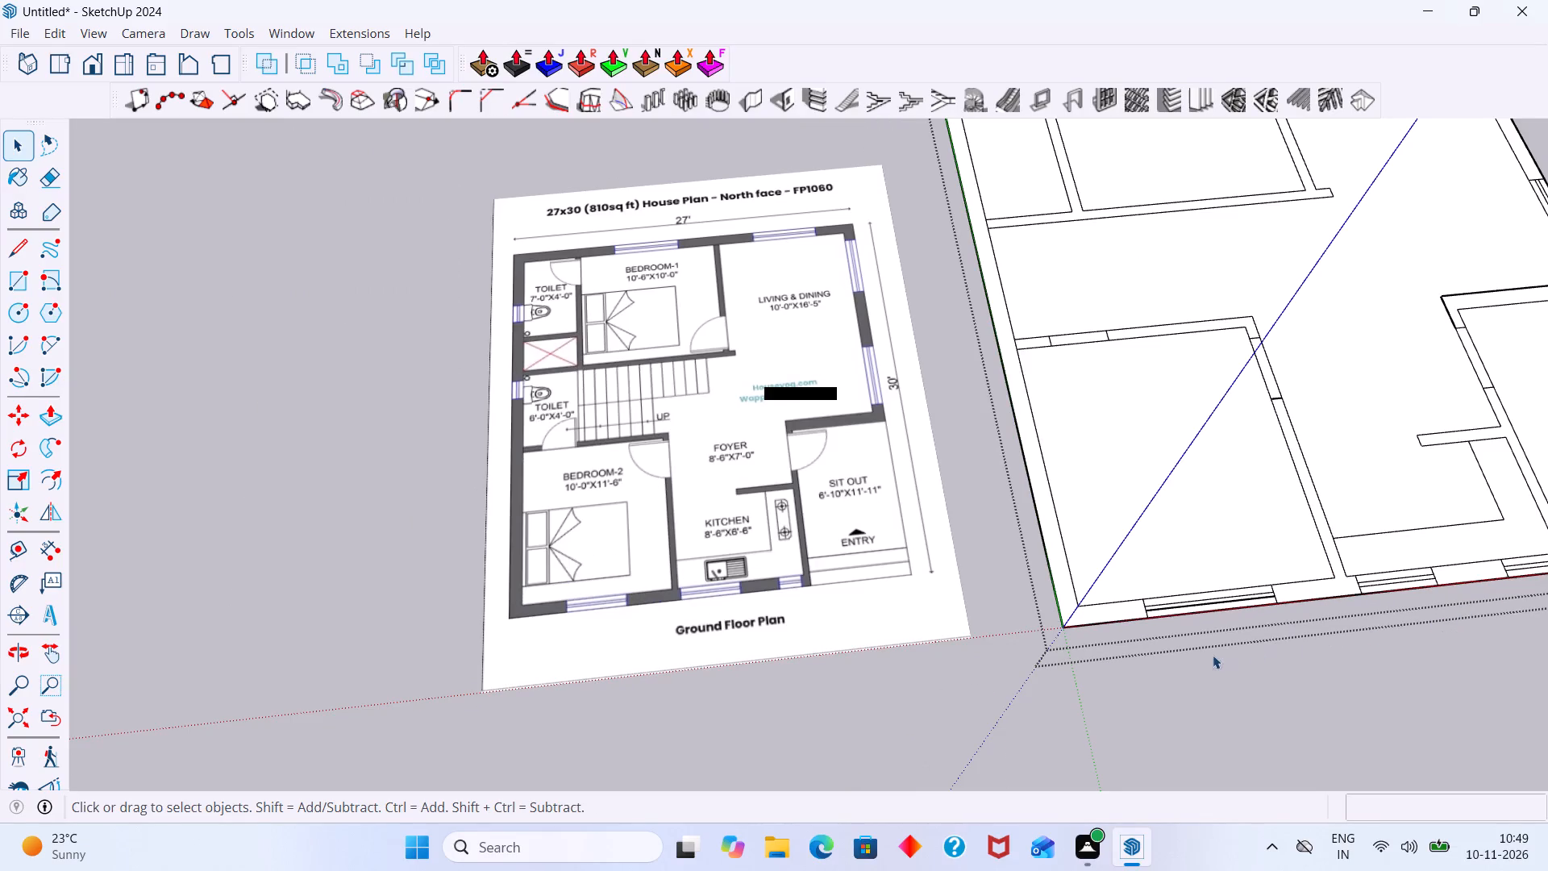
pyautogui.scroll(-3, 1202, 655)
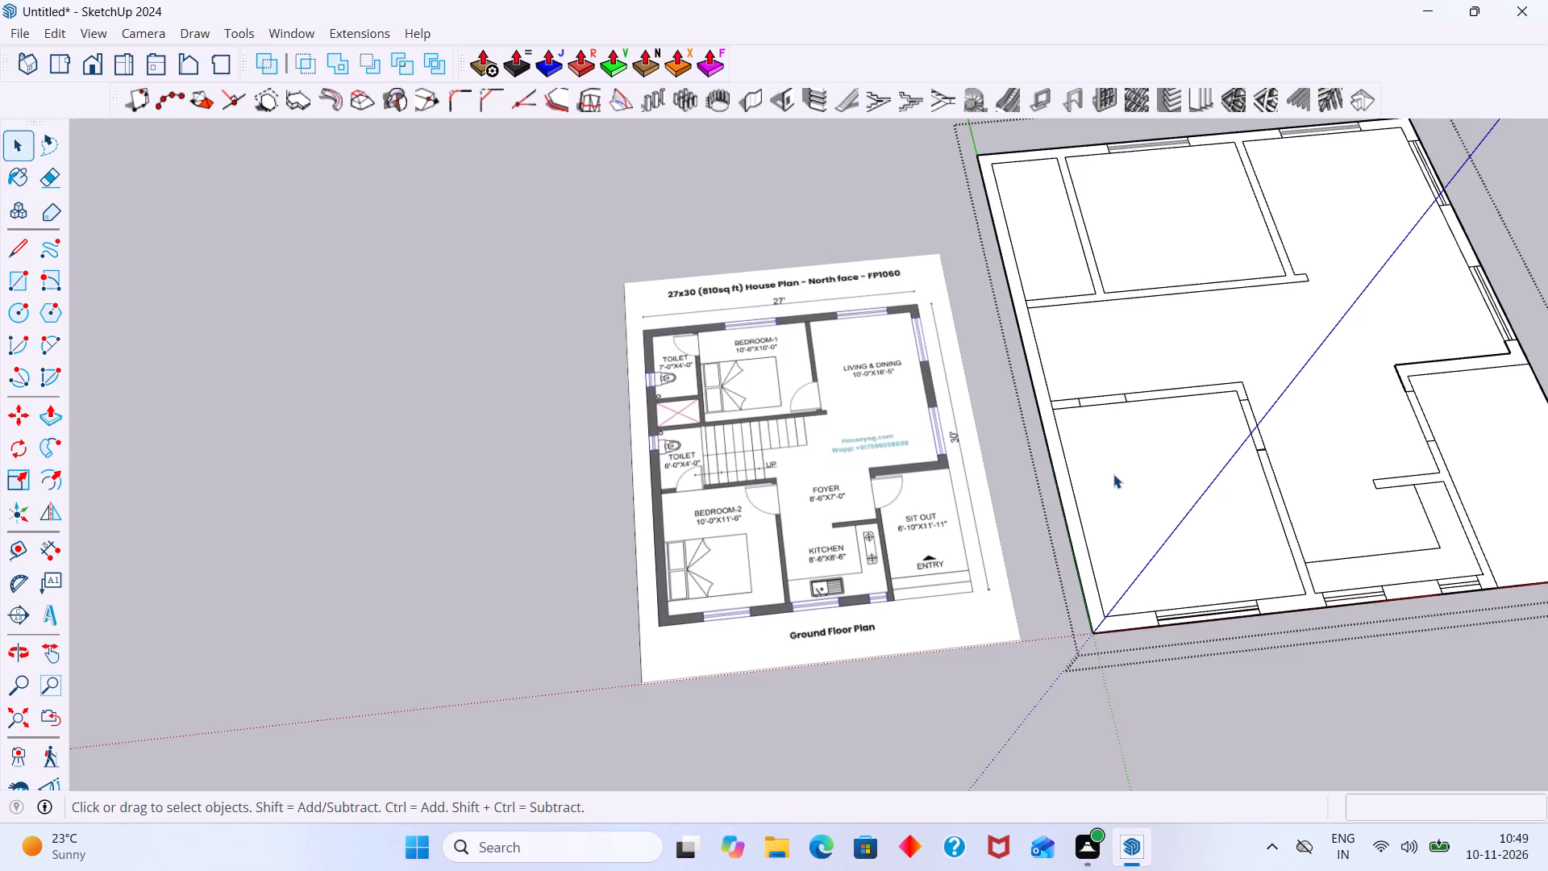
pyautogui.scroll(-3, 1112, 474)
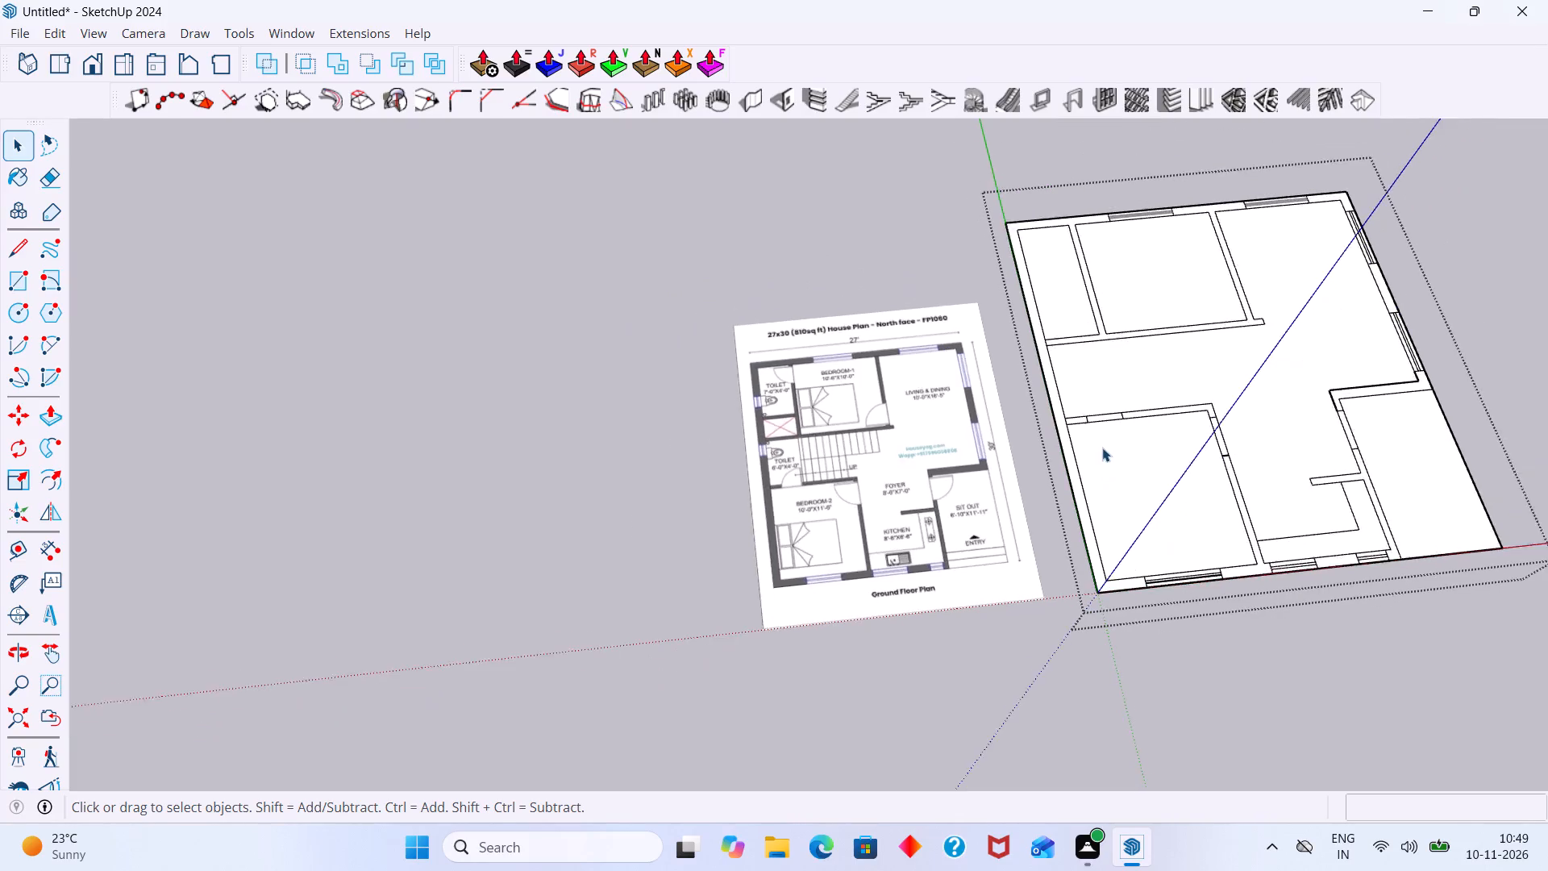
pyautogui.scroll(-1, 1102, 448)
pyautogui.moveTo(1095, 446); pyautogui.dragTo(1054, 527, button='middle')
pyautogui.scroll(1, 1044, 372)
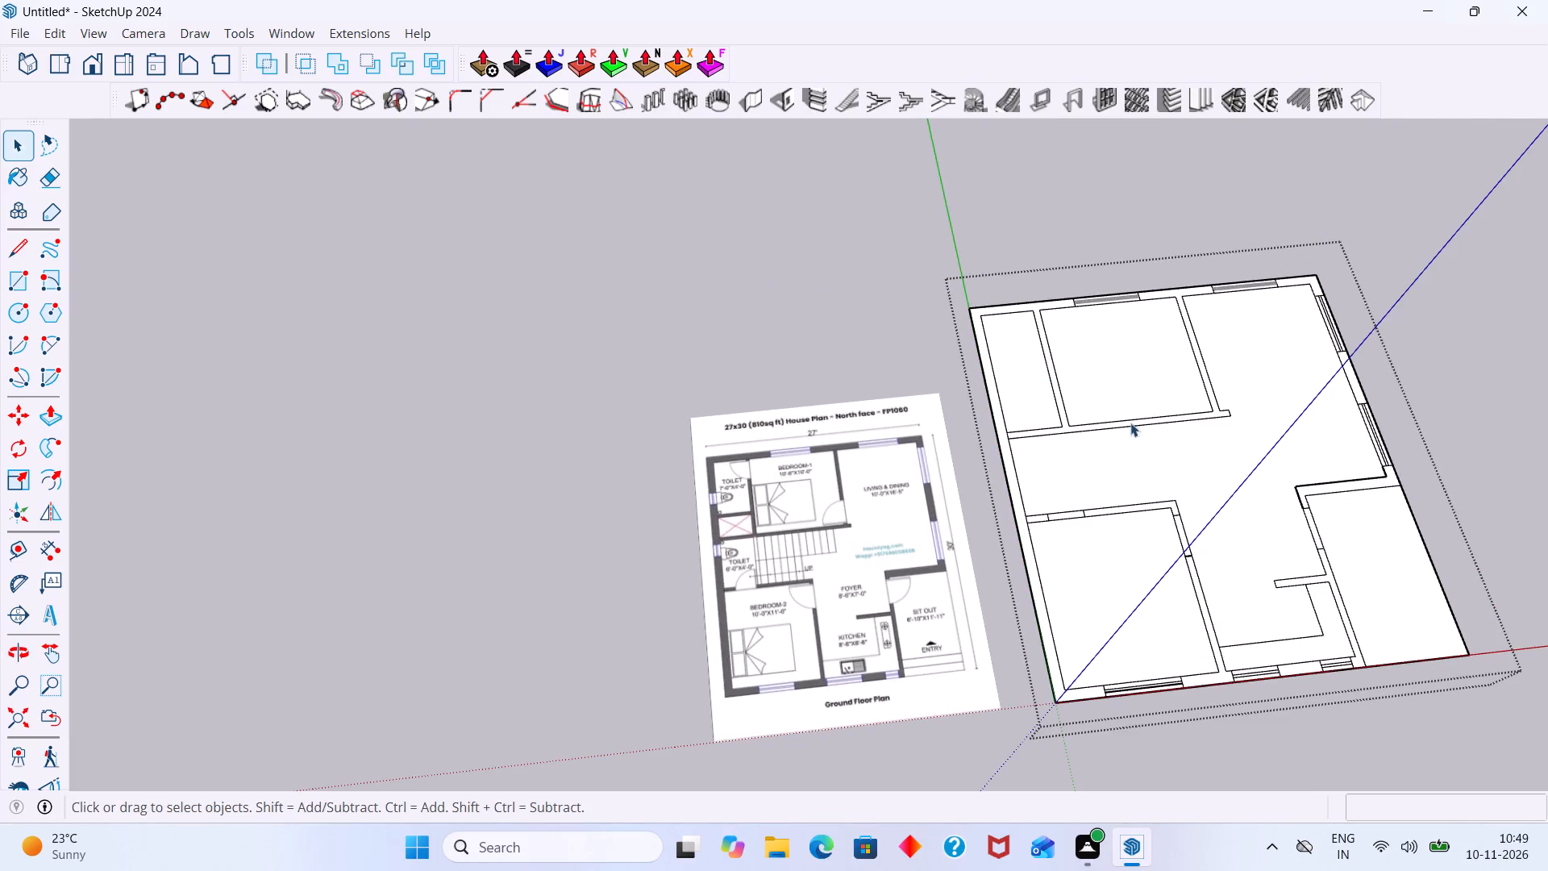
pyautogui.scroll(3, 1230, 409)
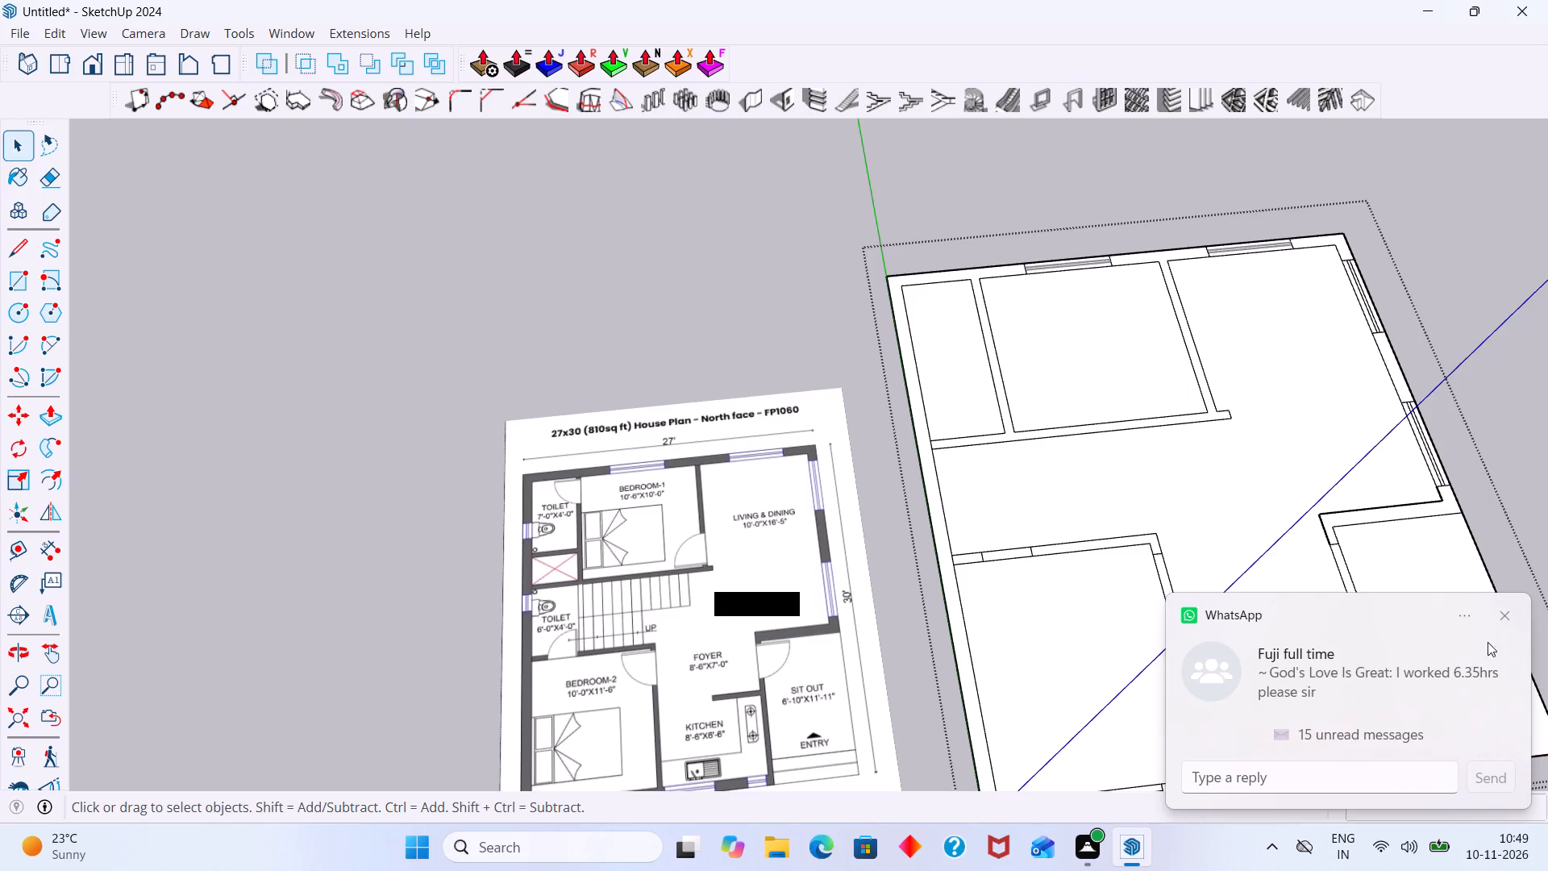
pyautogui.click(1505, 615)
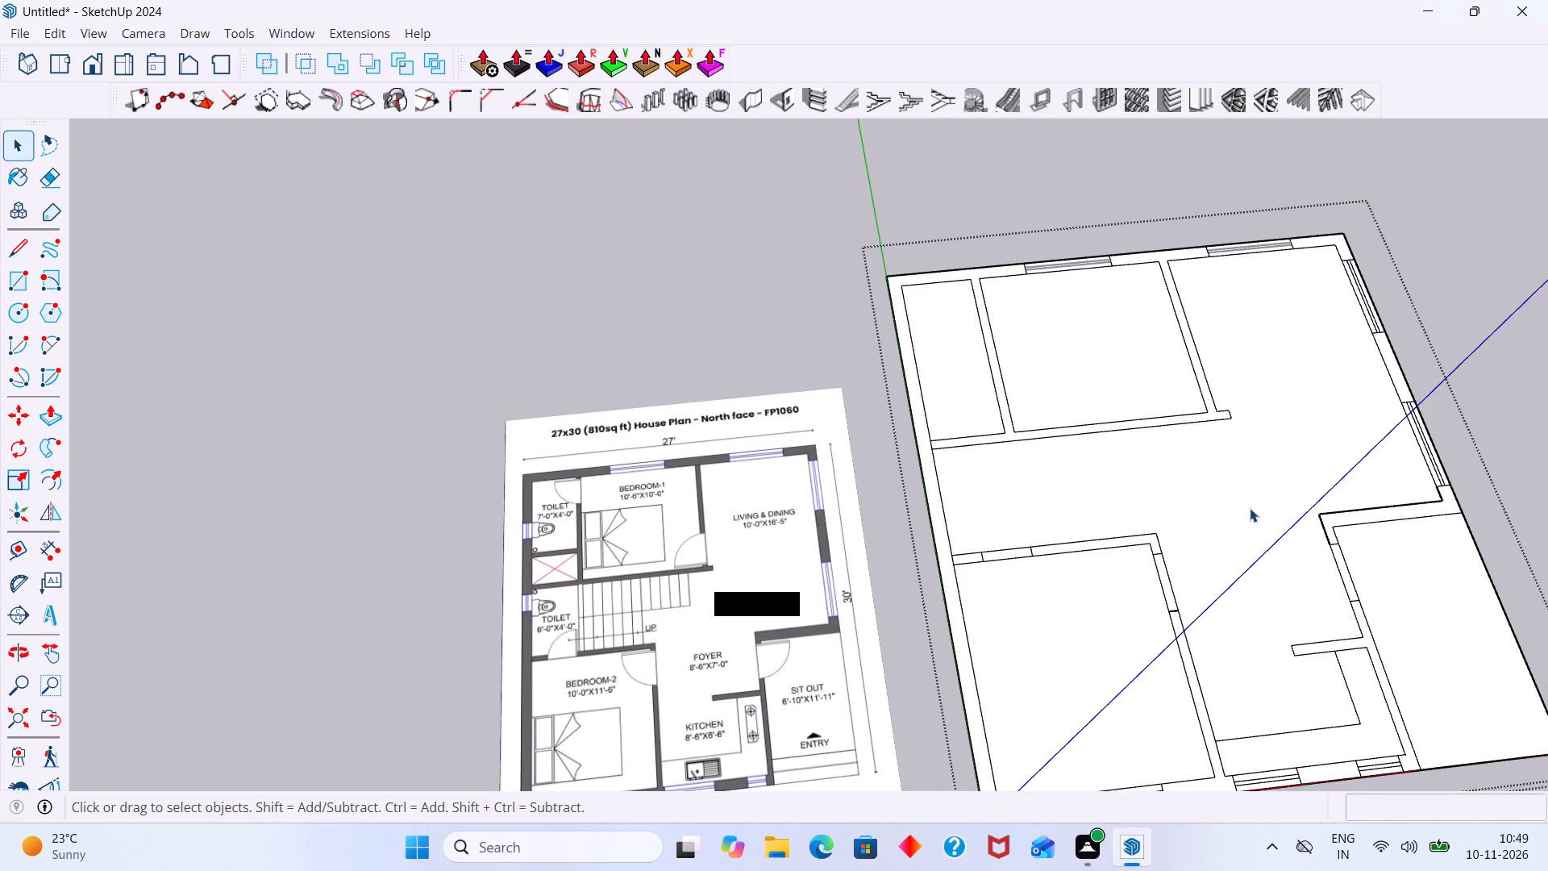
pyautogui.scroll(4, 1247, 434)
pyautogui.click(1201, 396)
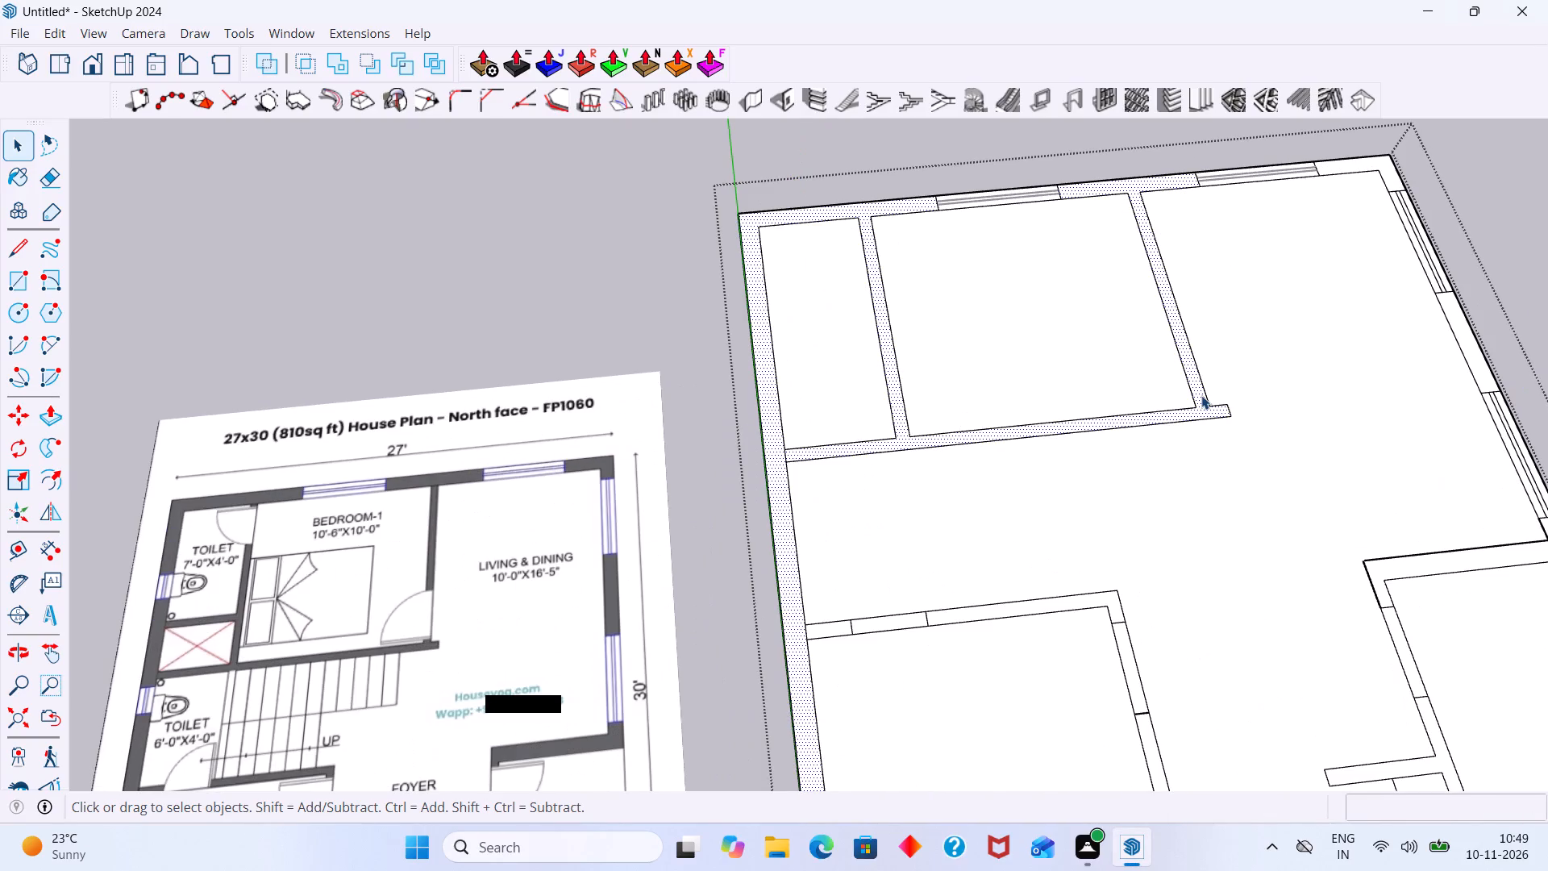
pyautogui.press('l')
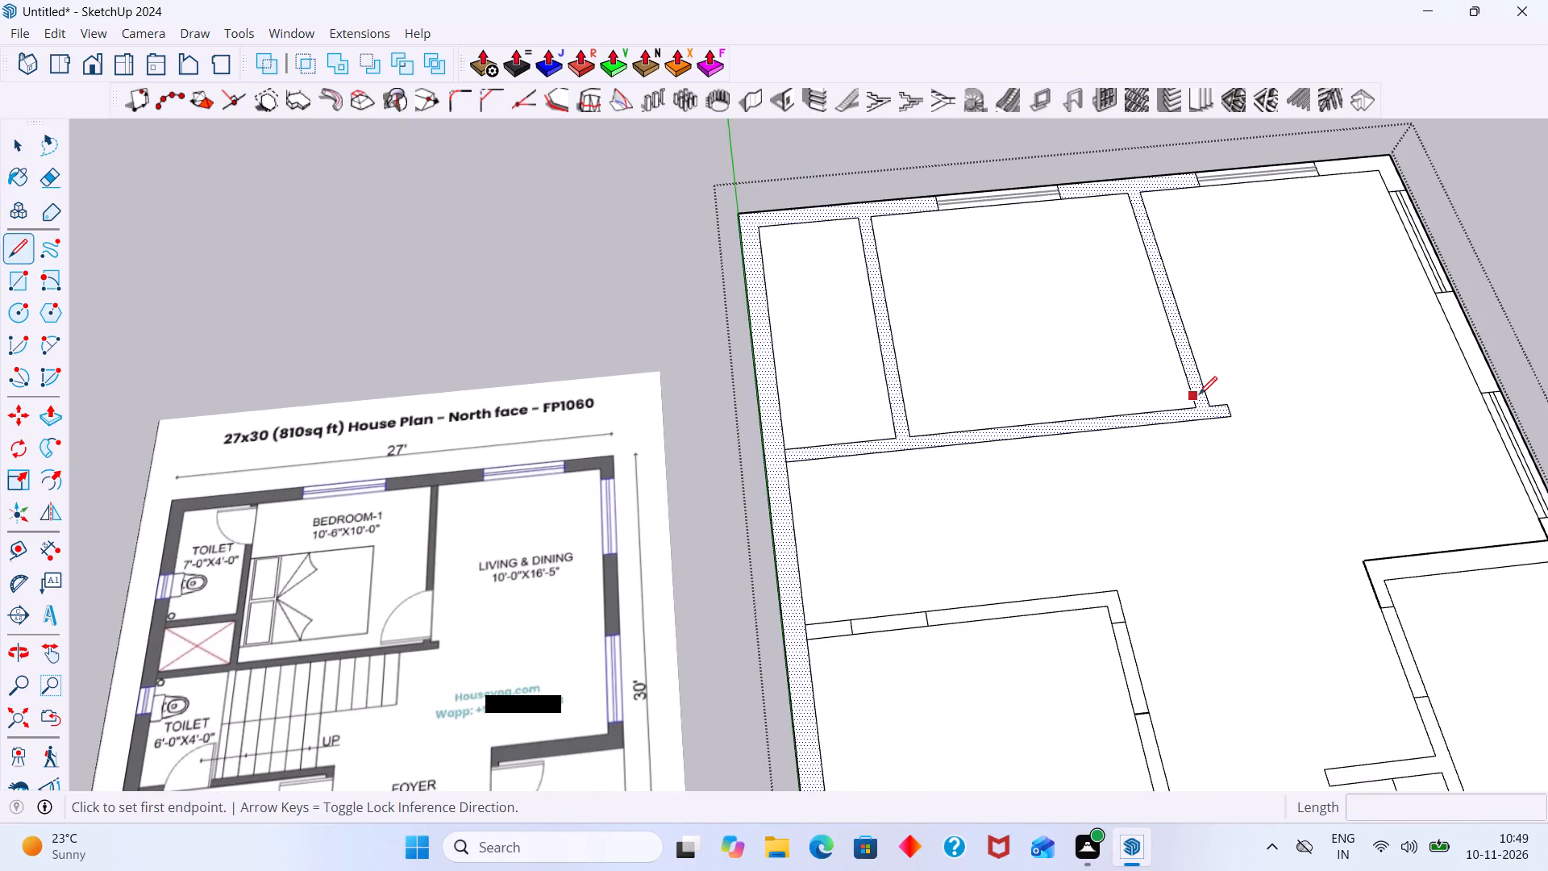
pyautogui.scroll(2, 1196, 392)
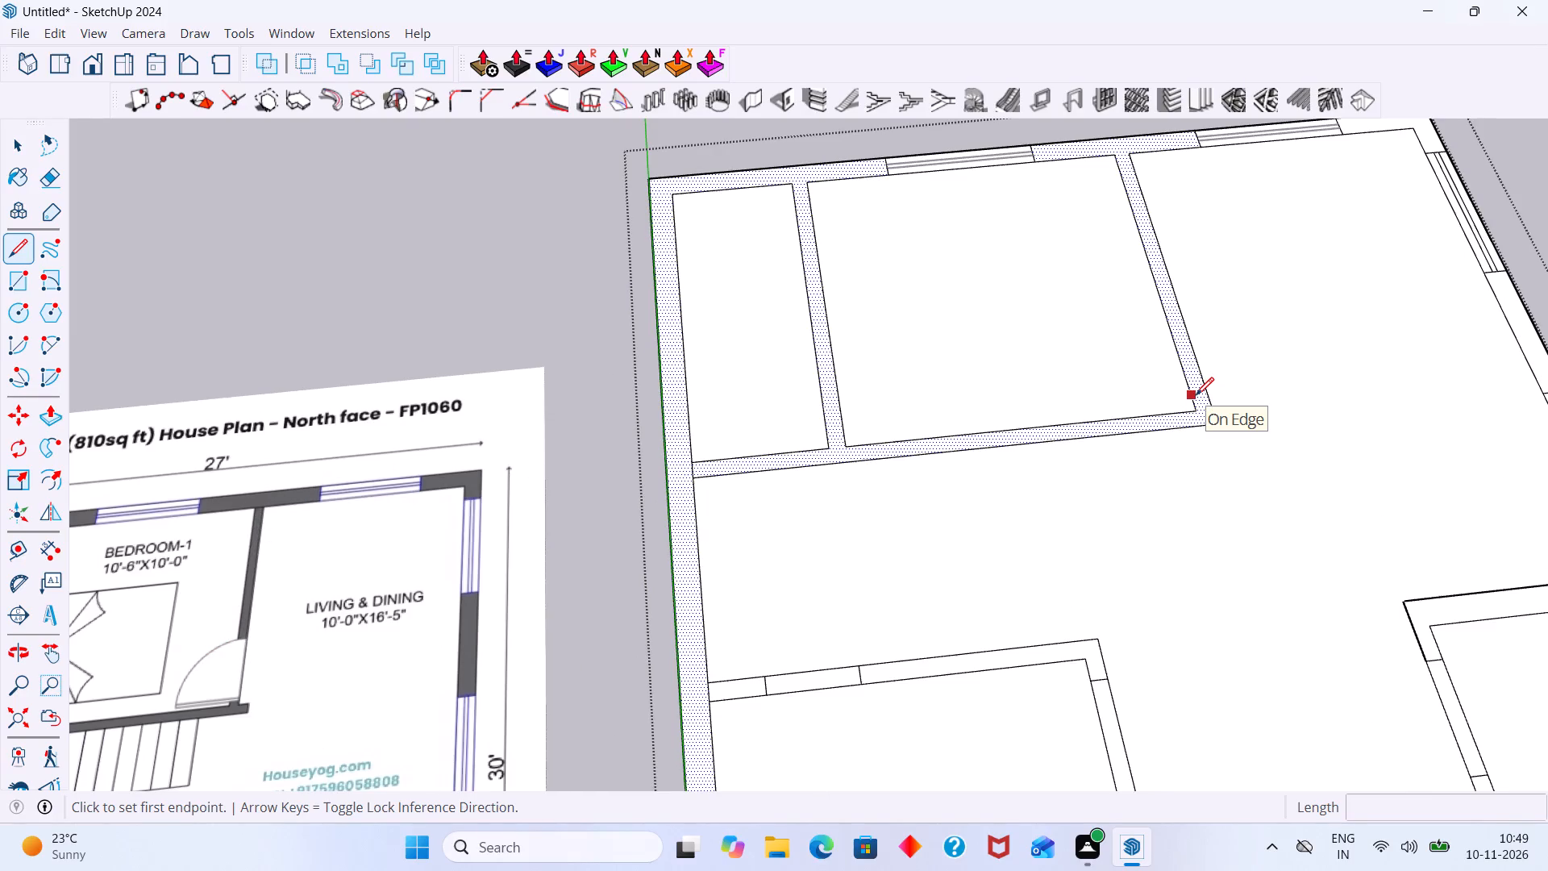
pyautogui.click(1195, 393)
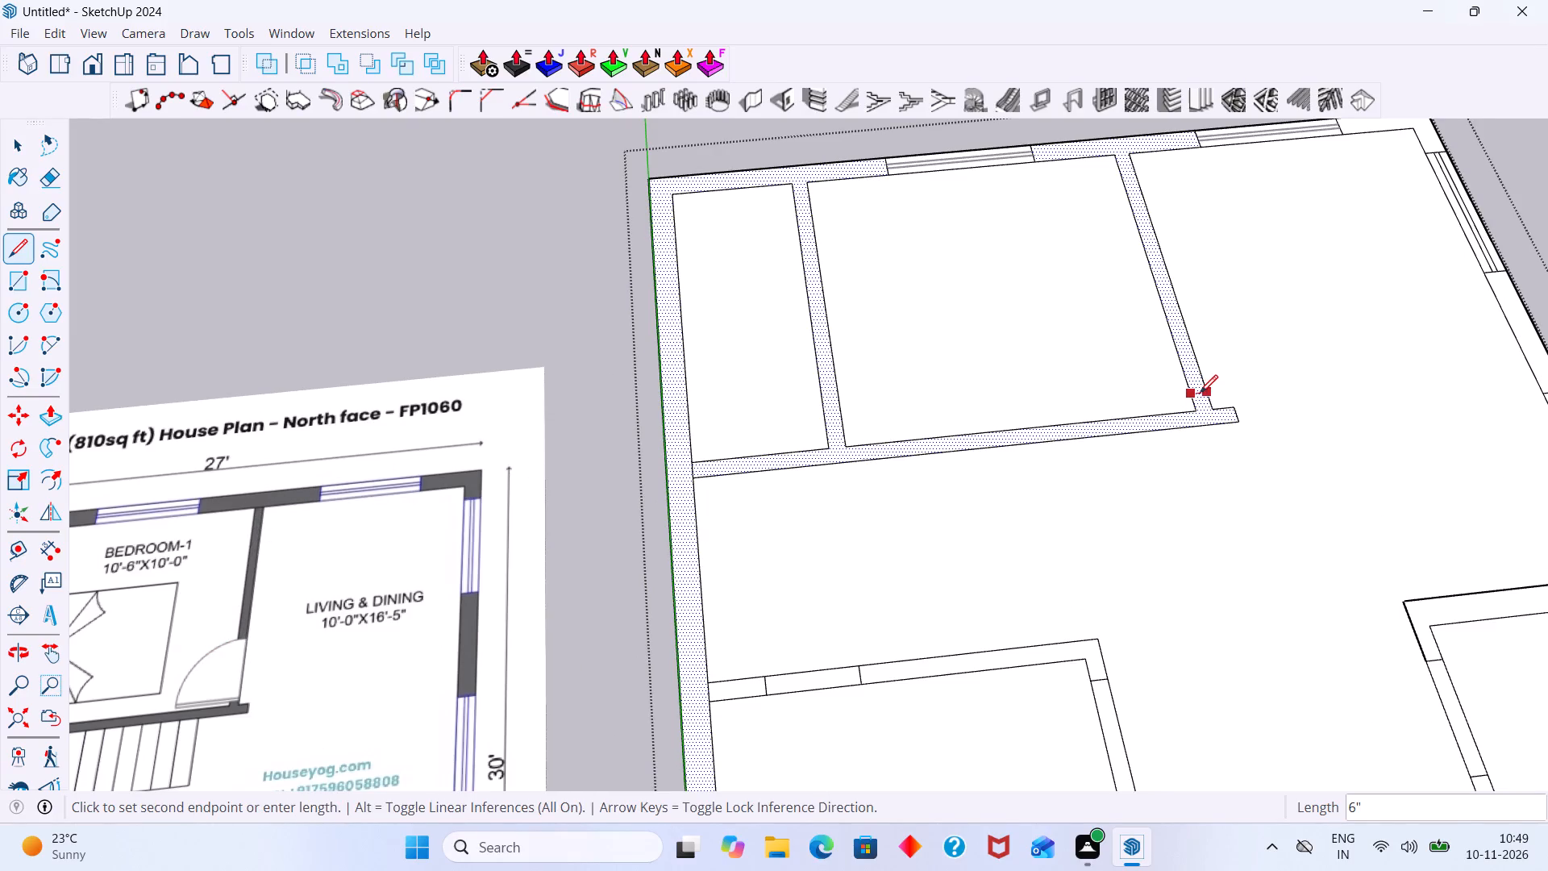
pyautogui.click(1208, 393)
pyautogui.press('space')
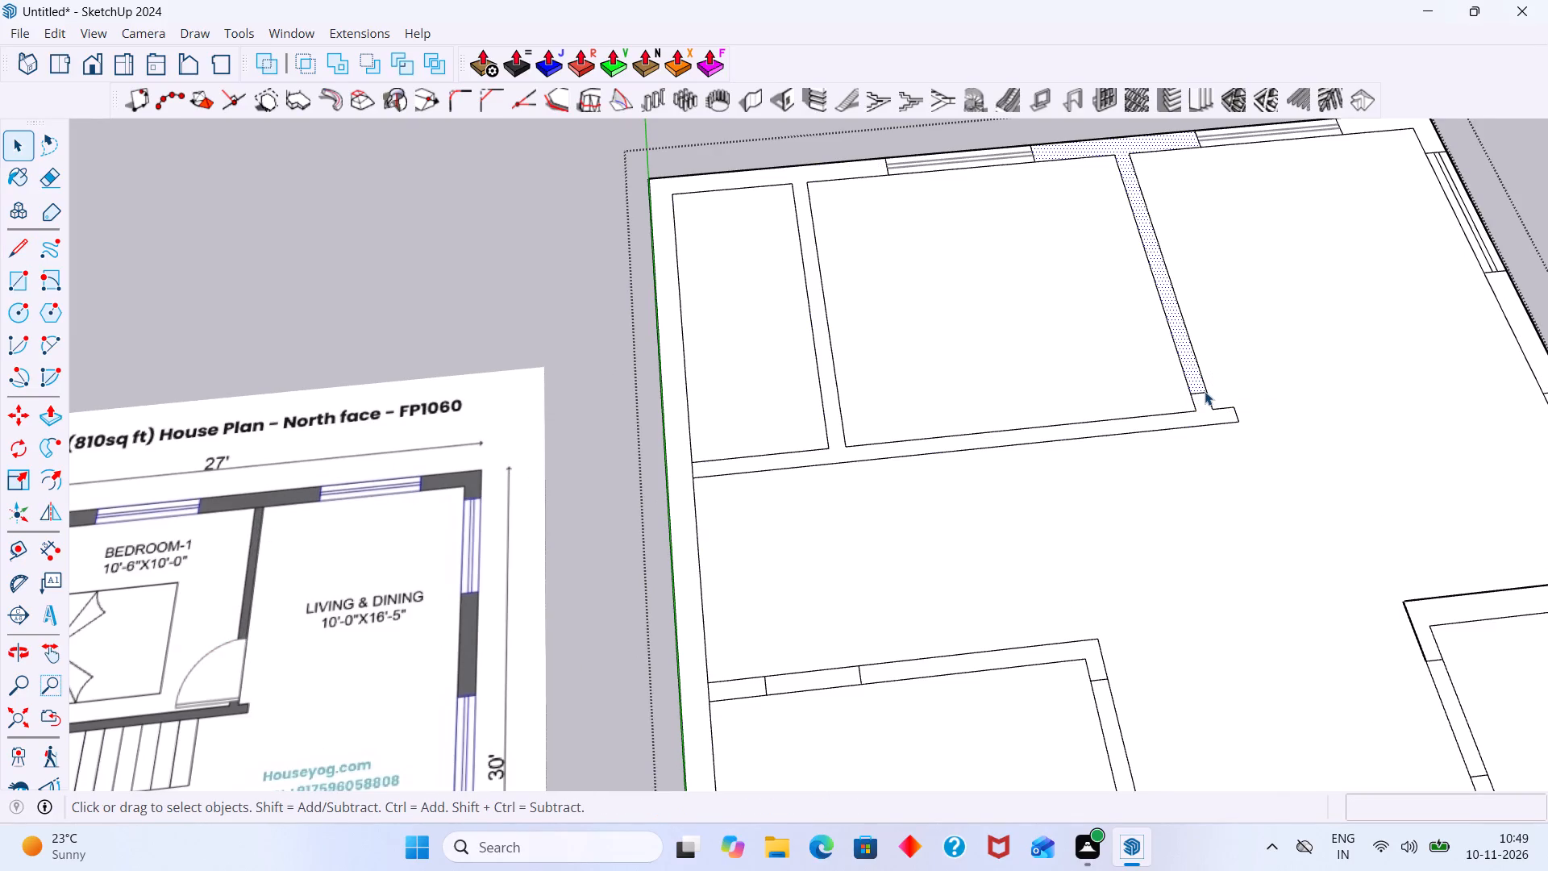
# Copy the jamb line at the bottom of the Bedroom-1 and living room partition 3' up the wall for the door opening.
pyautogui.click(1202, 391)
pyautogui.press('m')
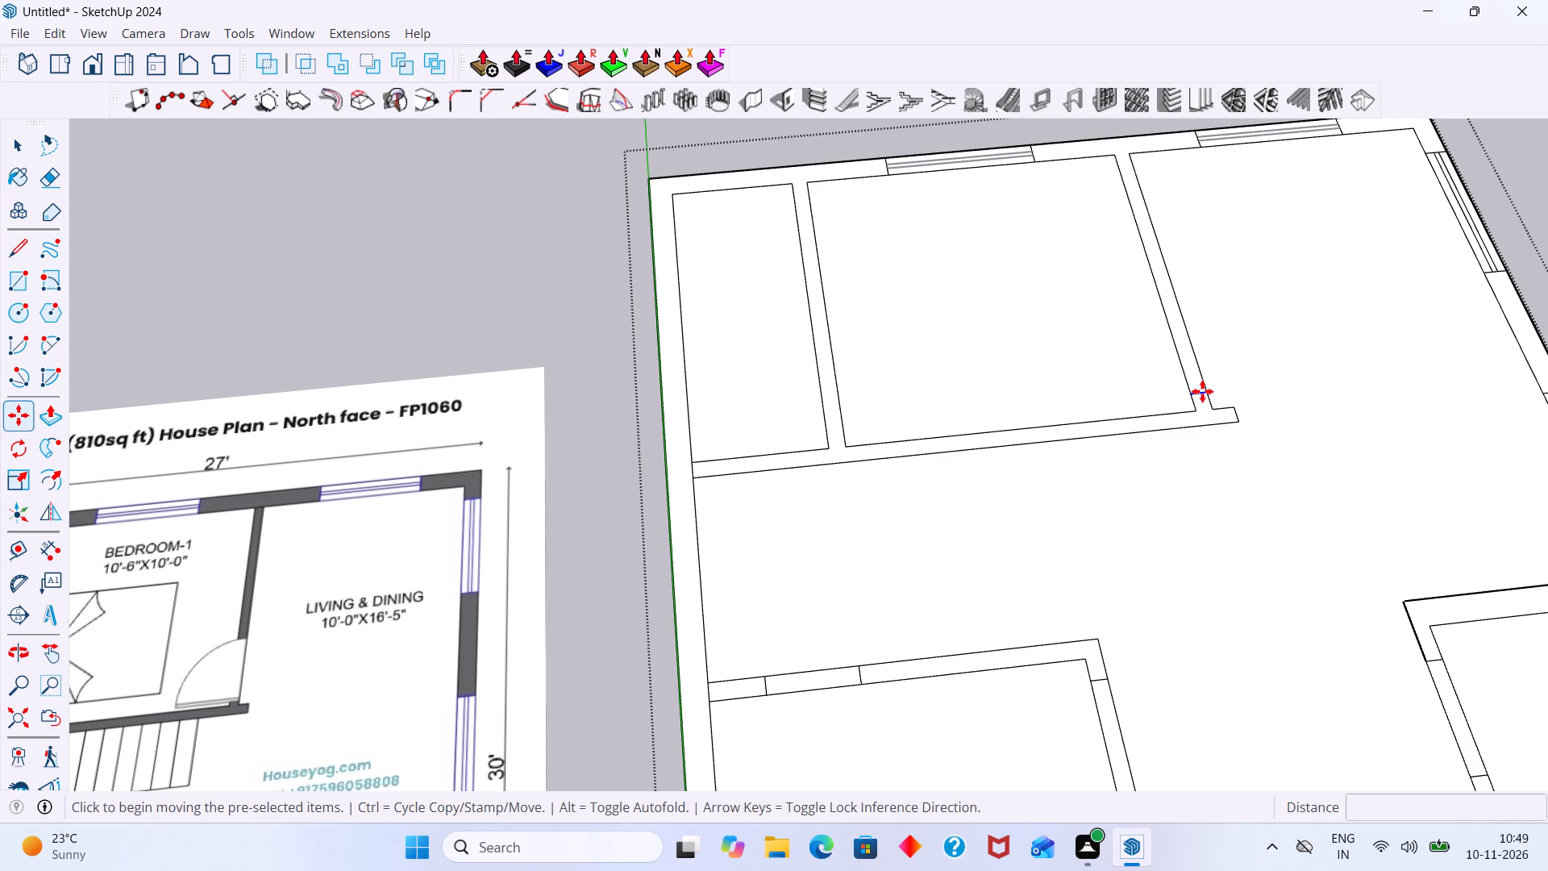
pyautogui.click(1202, 391)
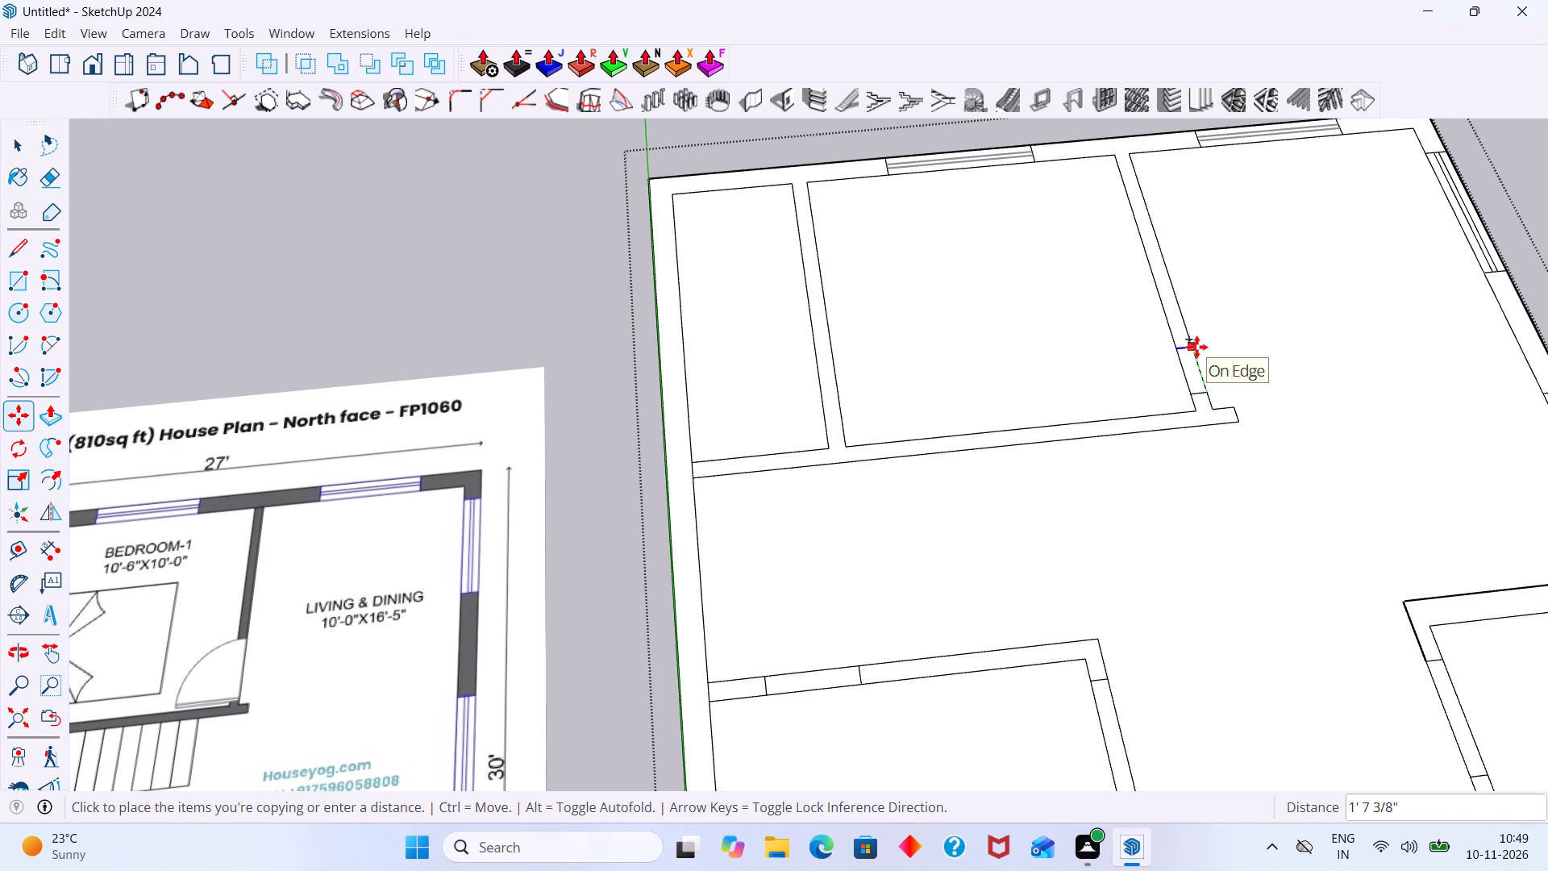
pyautogui.press('3')
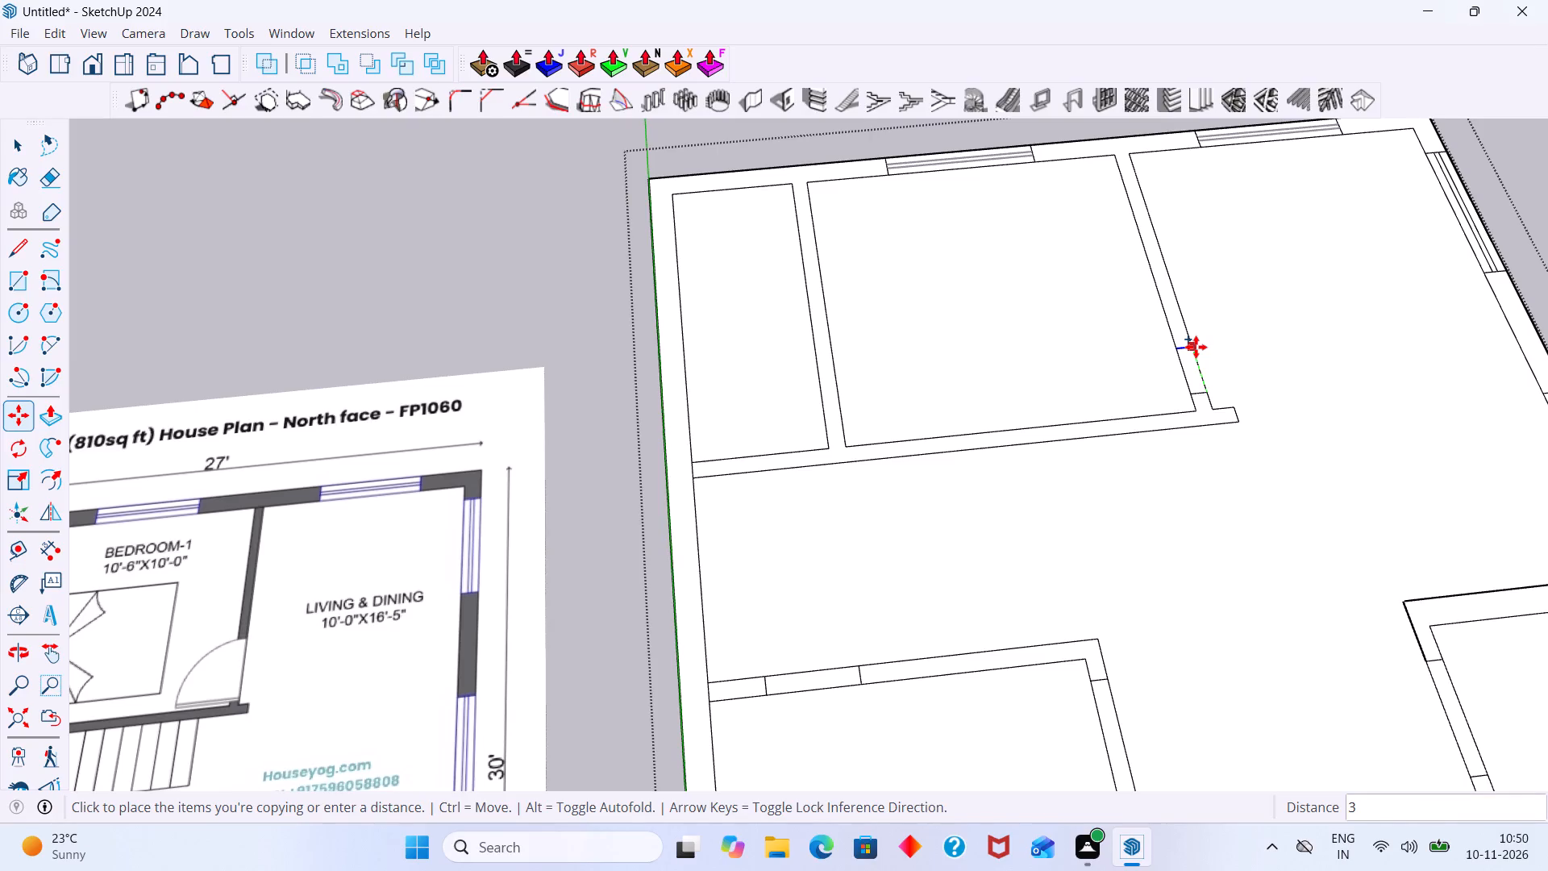
pyautogui.press("'")
pyautogui.press('Return')
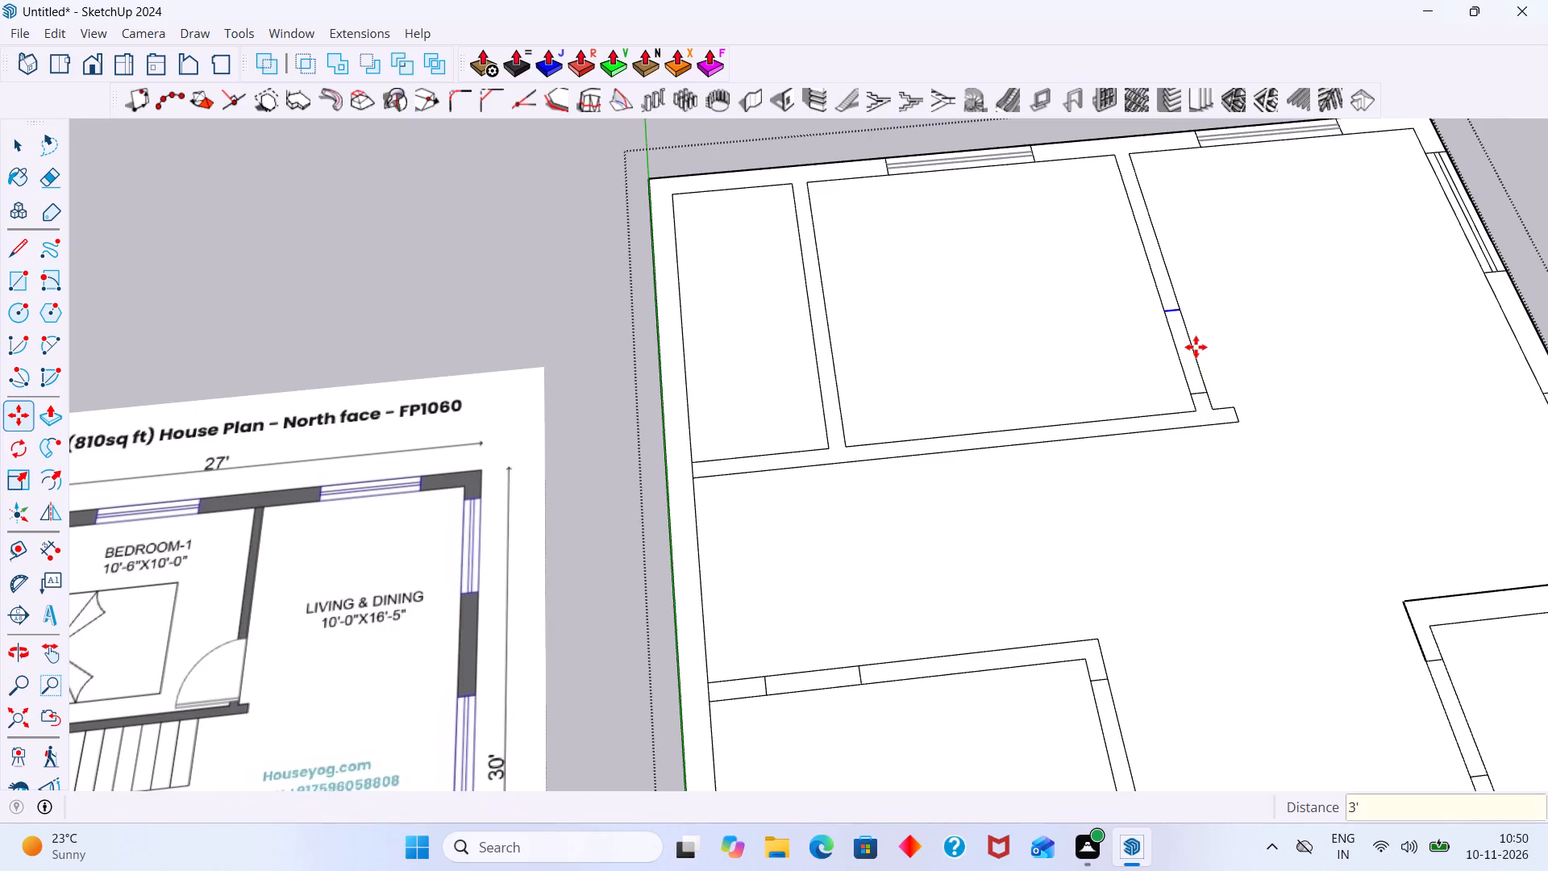
pyautogui.press('space')
pyautogui.scroll(-3, 1206, 348)
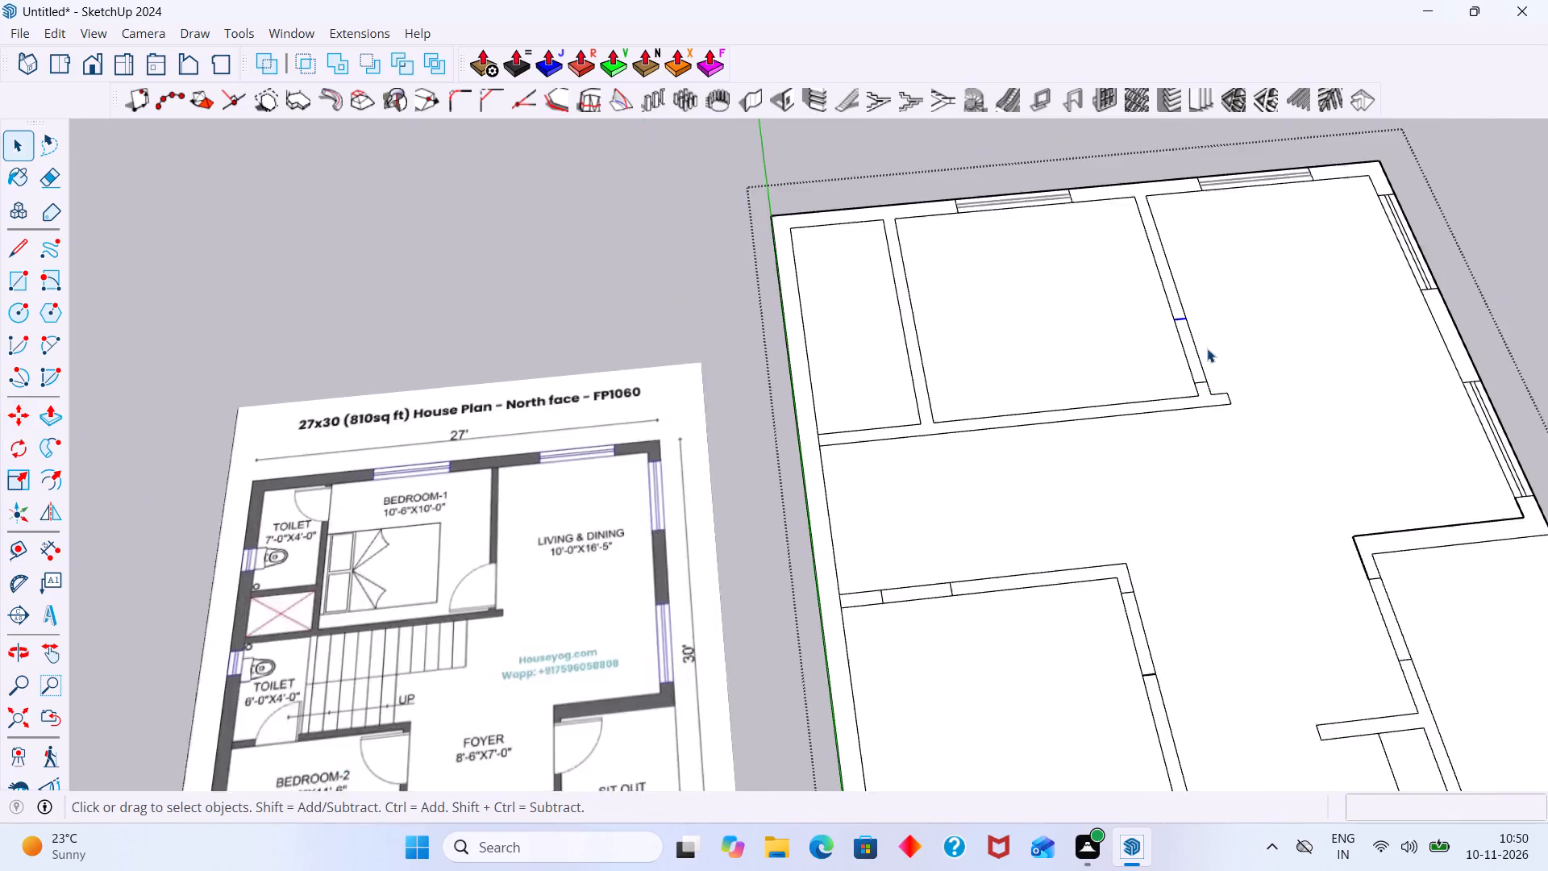
pyautogui.scroll(-3, 1207, 348)
pyautogui.moveTo(1192, 356); pyautogui.dragTo(1190, 383, button='middle')
pyautogui.click(1517, 261)
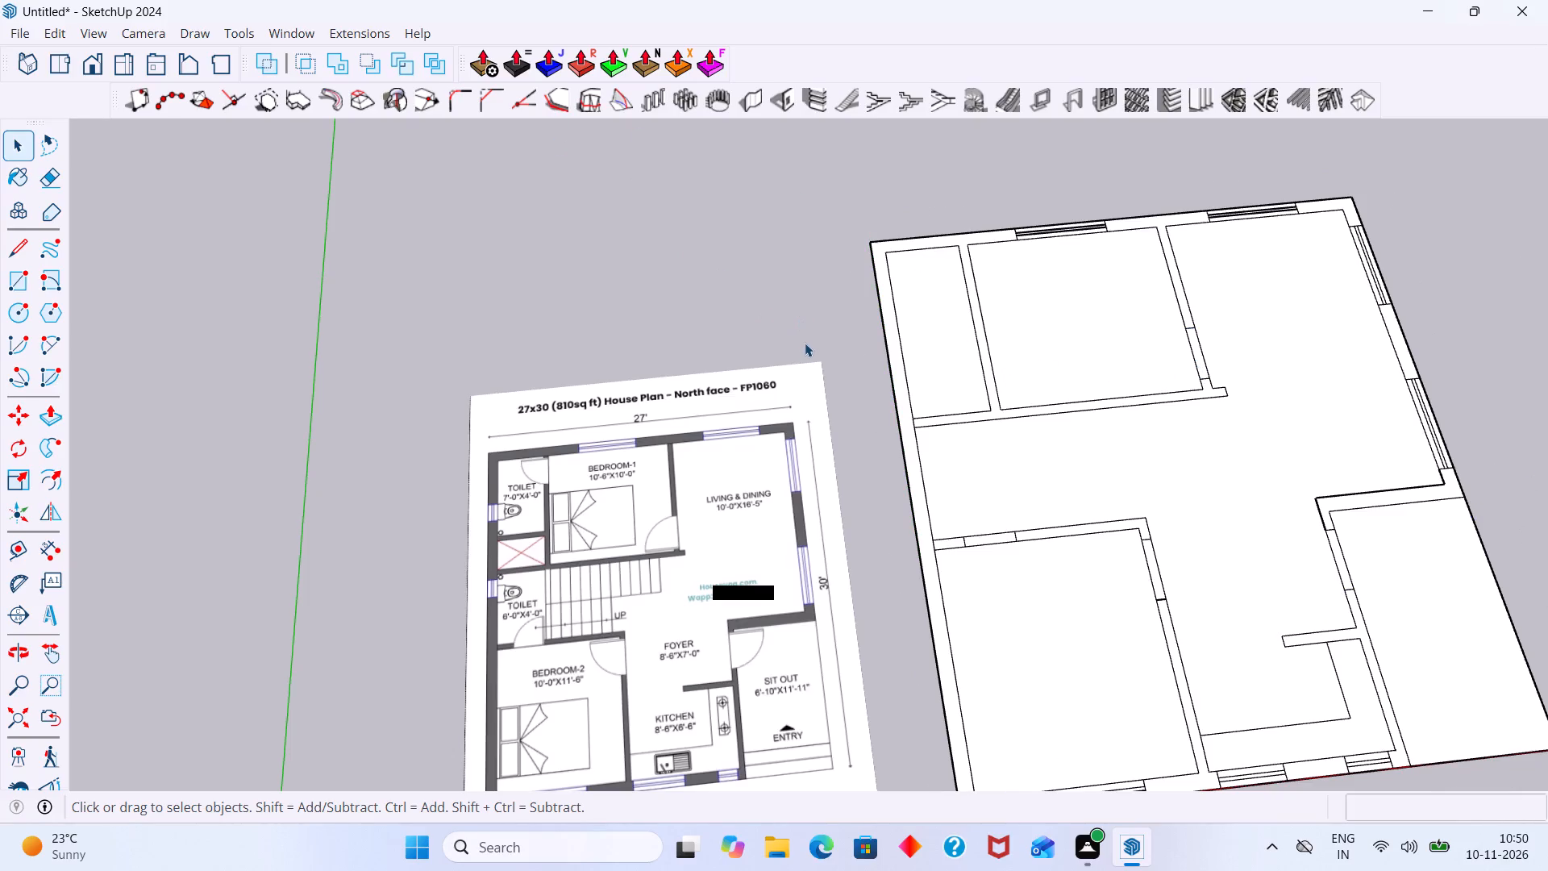
# Place a guide line 7' below the inner top wall edge of the toilet beside Bedroom-1.
pyautogui.scroll(8, 567, 558)
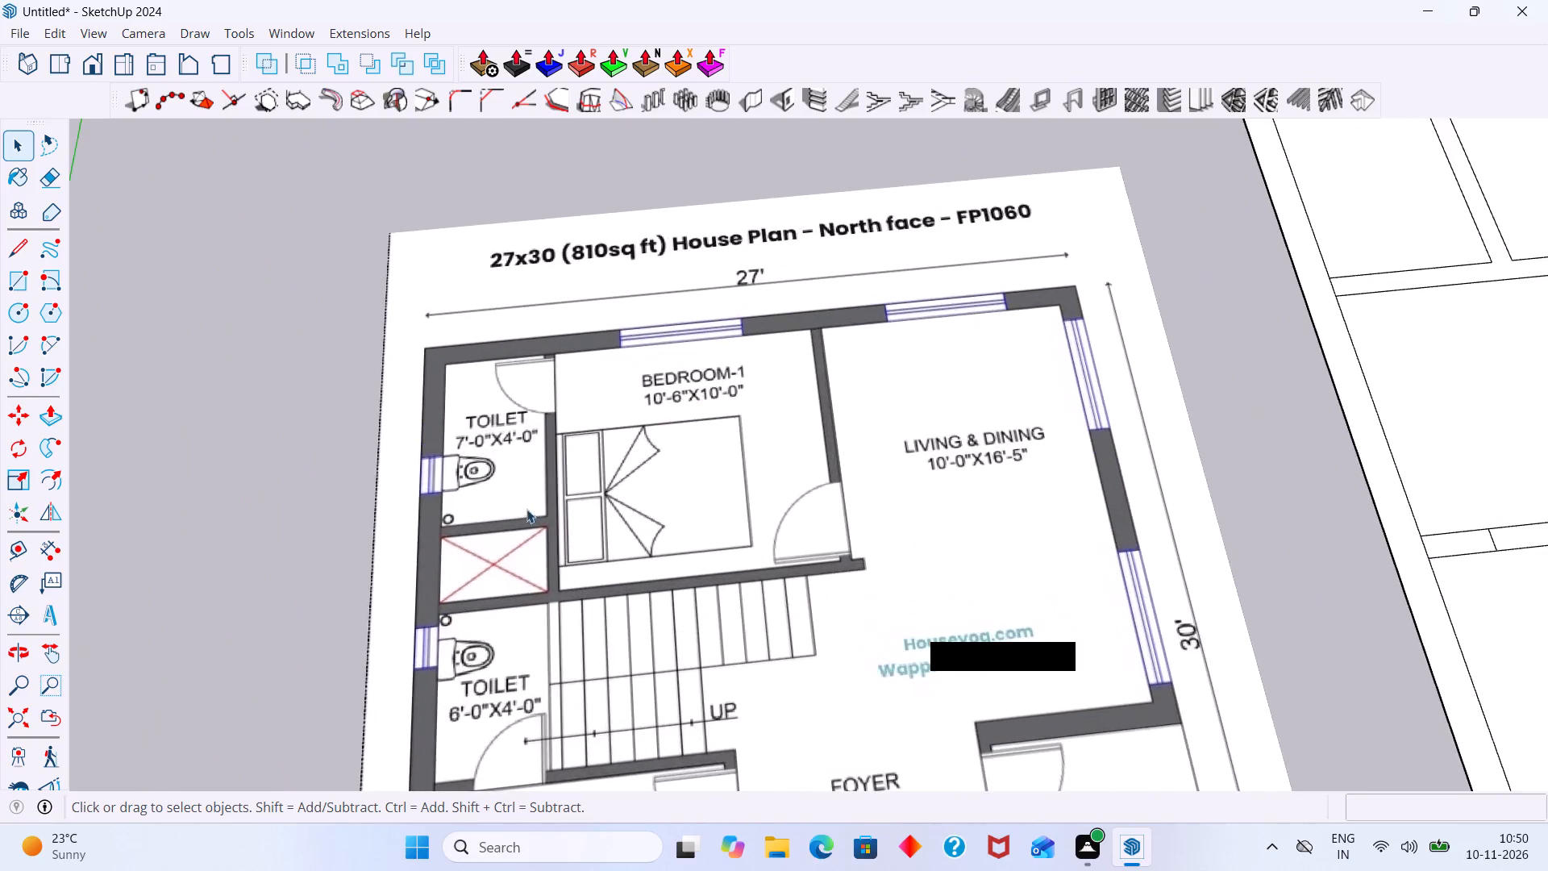
pyautogui.scroll(-4, 535, 487)
pyautogui.moveTo(523, 551); pyautogui.dragTo(500, 530, button='middle')
pyautogui.scroll(2, 517, 522)
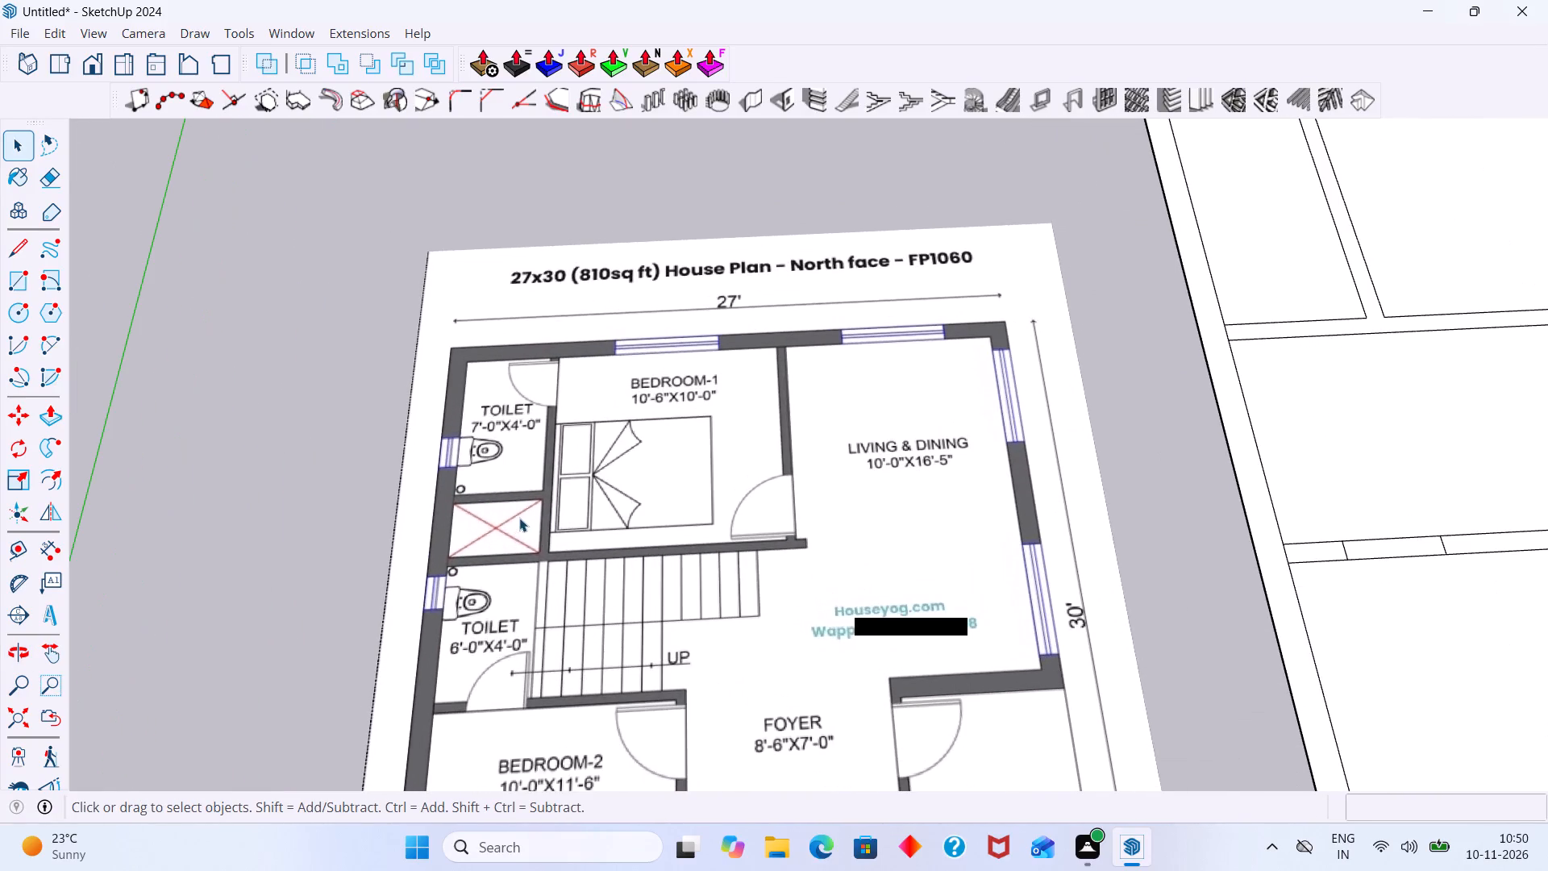
pyautogui.press('t')
pyautogui.scroll(-6, 1001, 447)
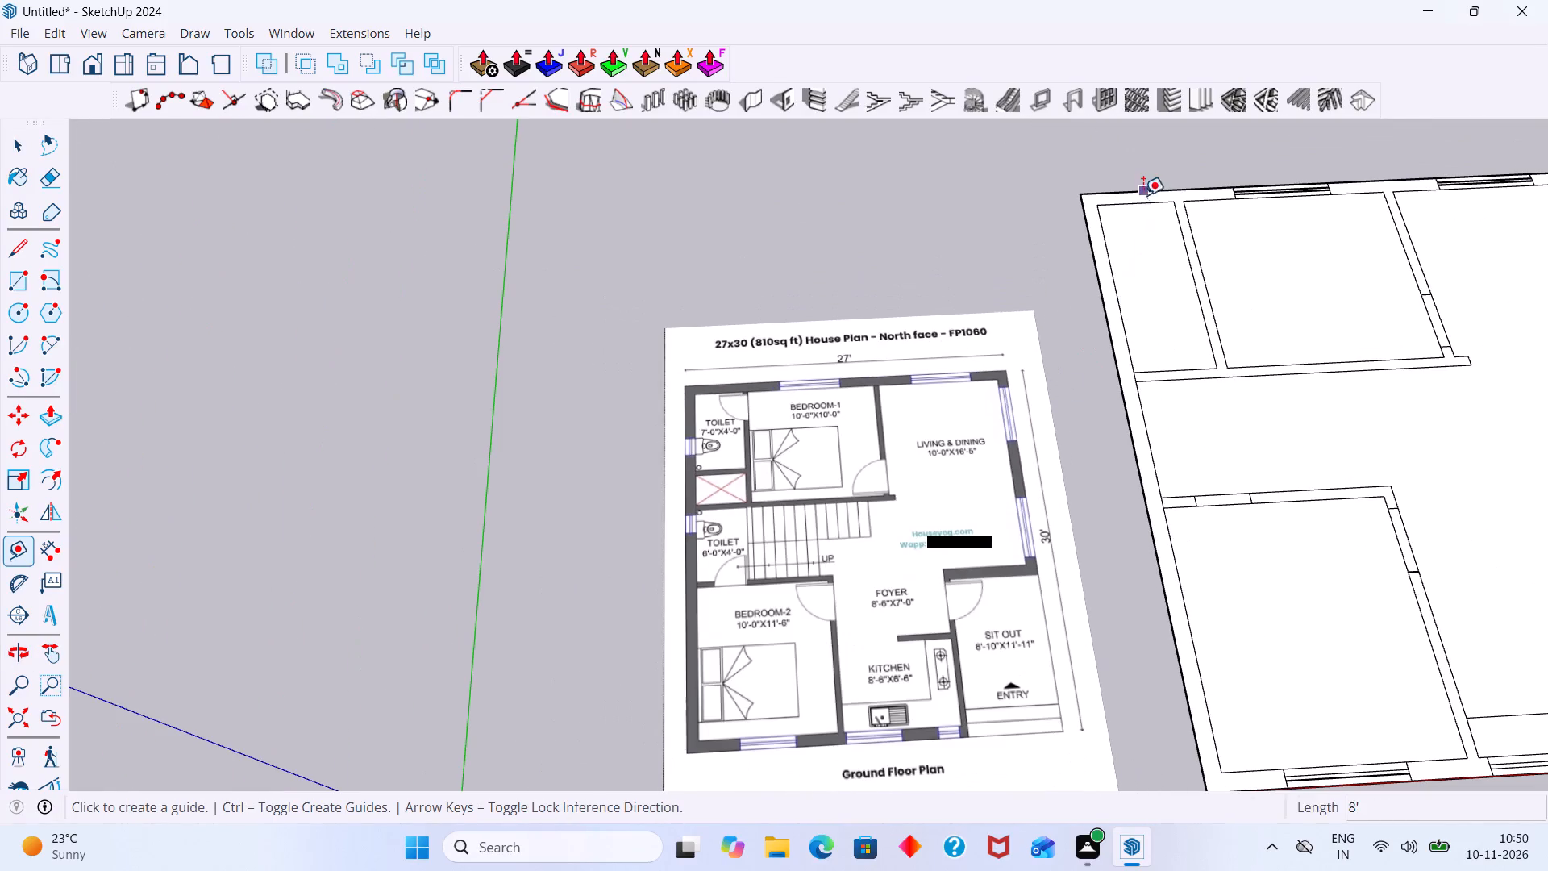
pyautogui.click(1139, 202)
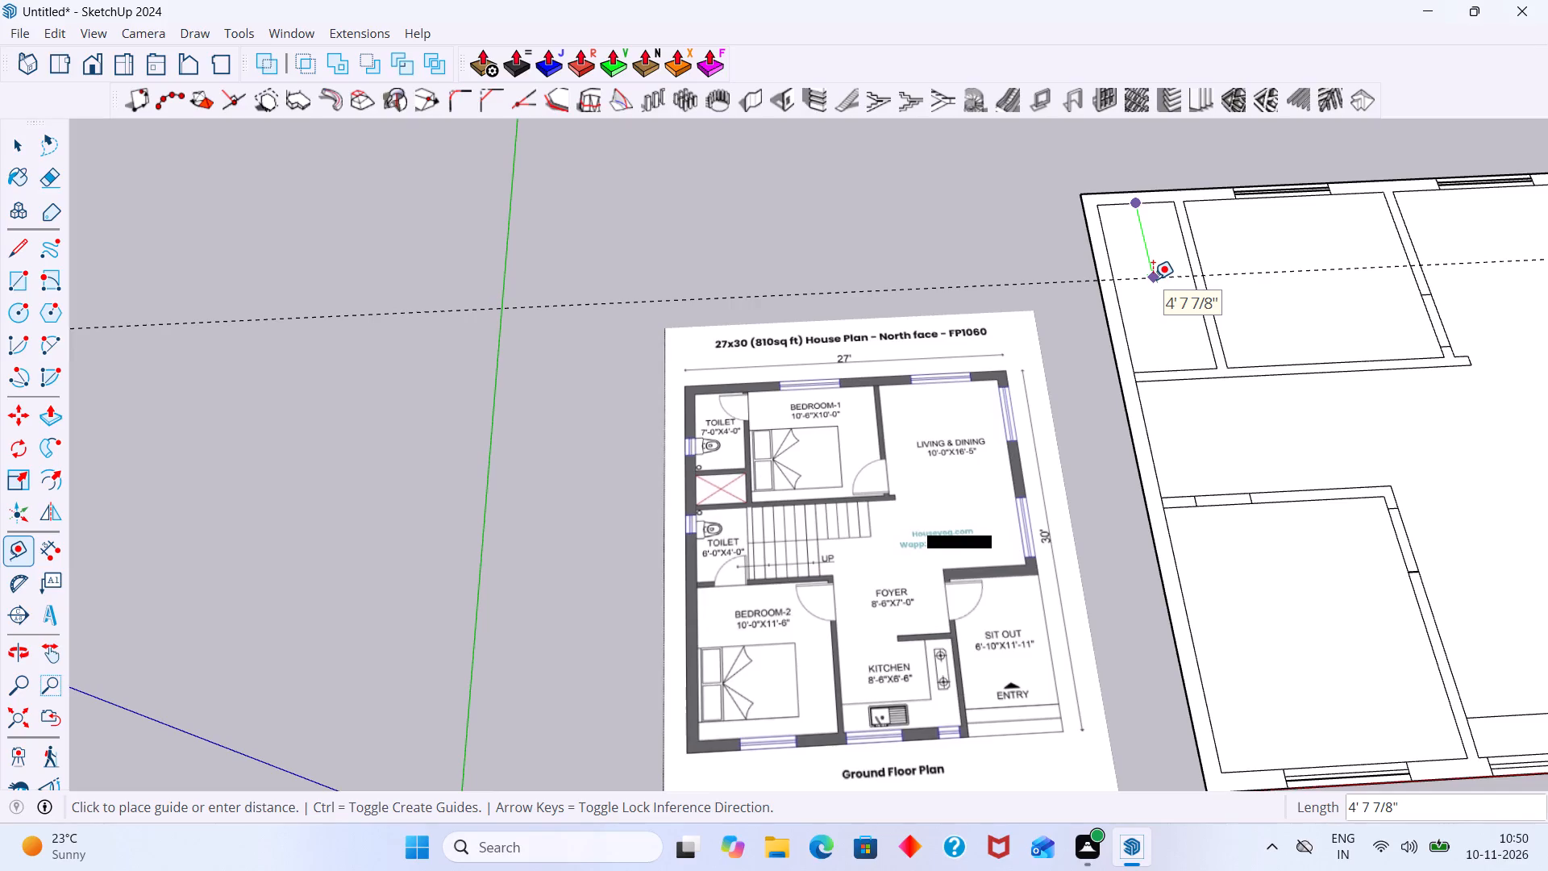
pyautogui.write("7'")
pyautogui.press('Return')
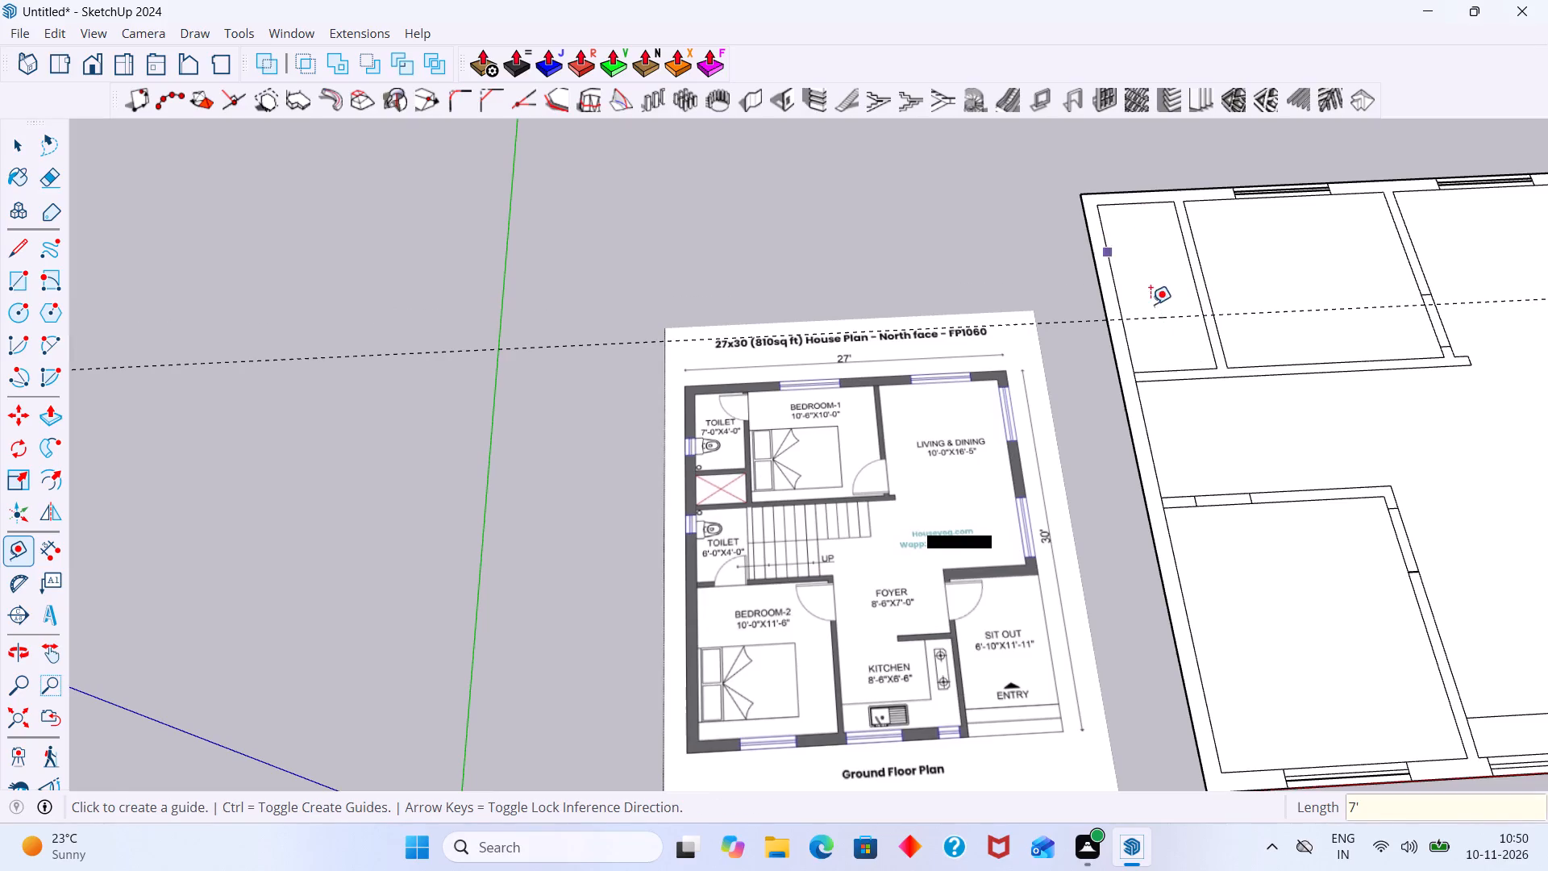
# Place a second guide line 6" below the 7' toilet guide for the wall thickness.
pyautogui.scroll(5, 1186, 357)
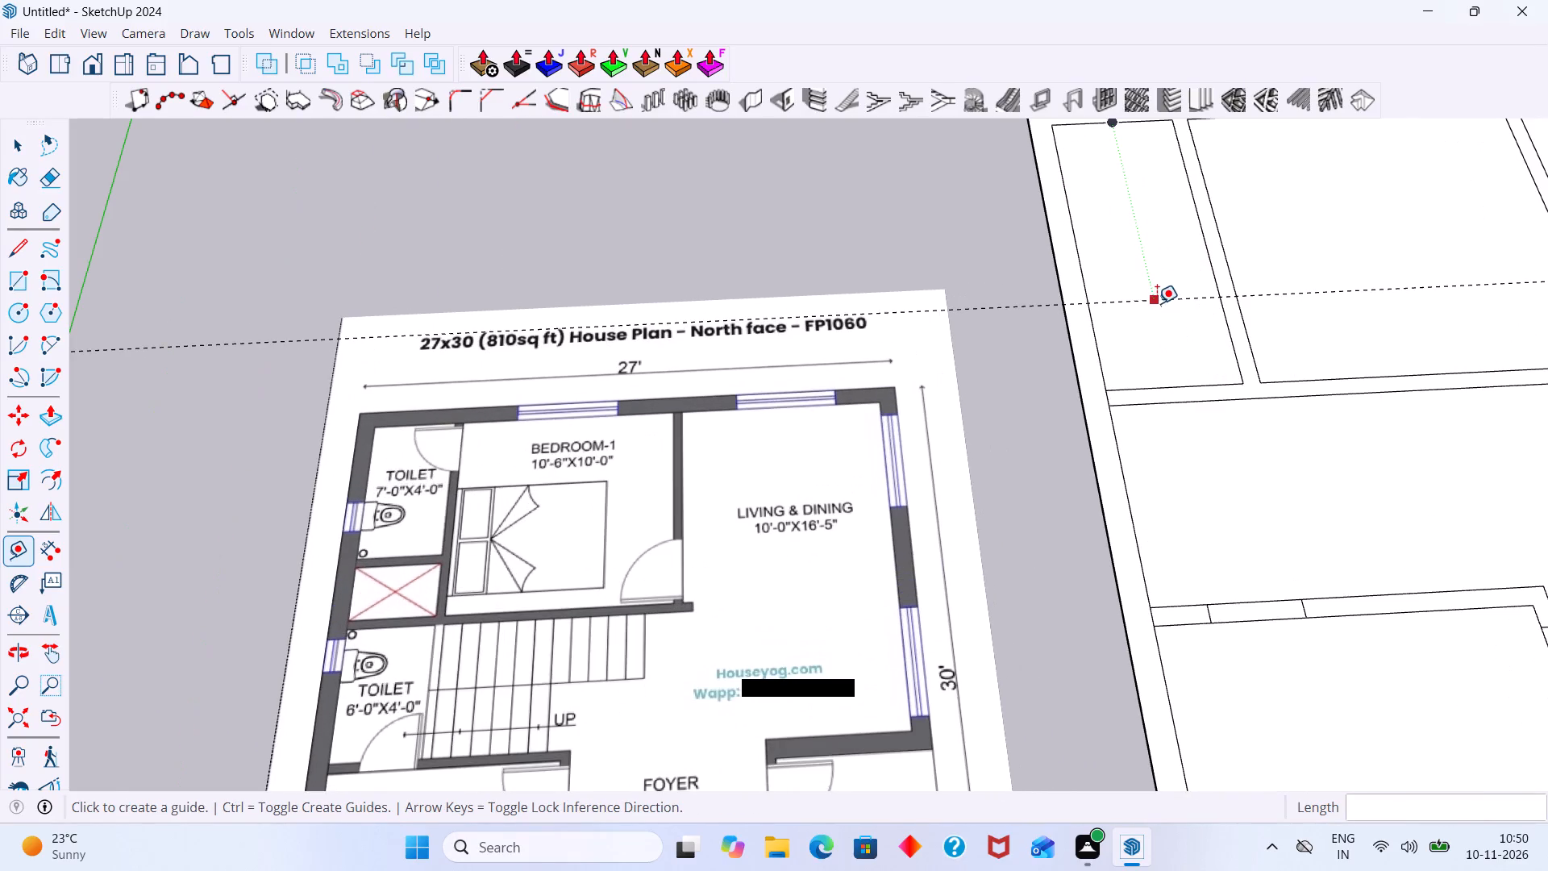
pyautogui.click(1157, 302)
pyautogui.press('Escape')
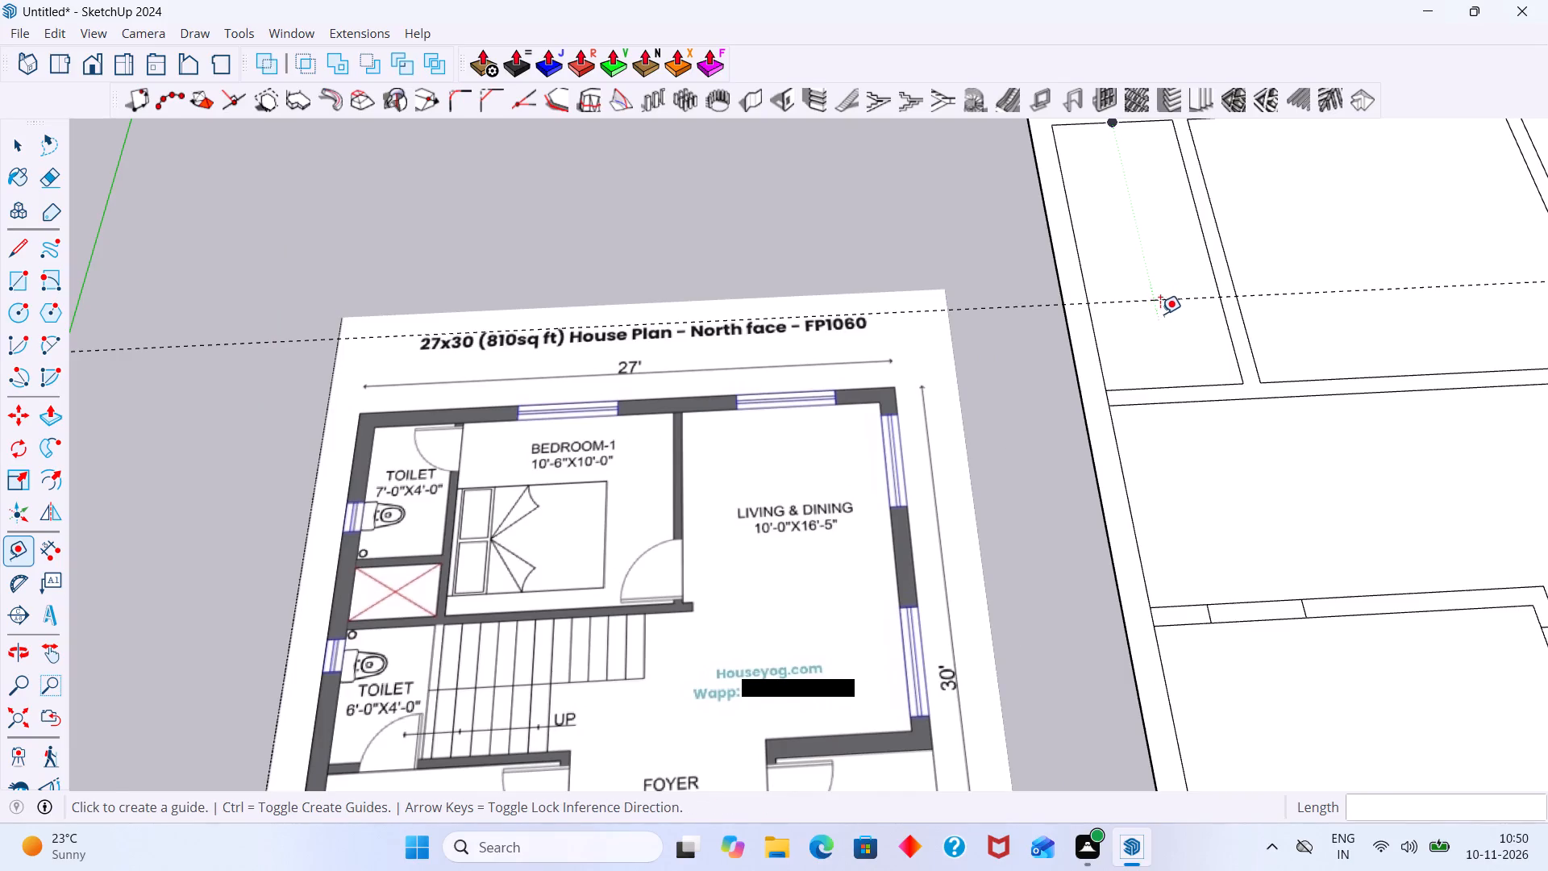
pyautogui.click(1164, 301)
pyautogui.press('Escape')
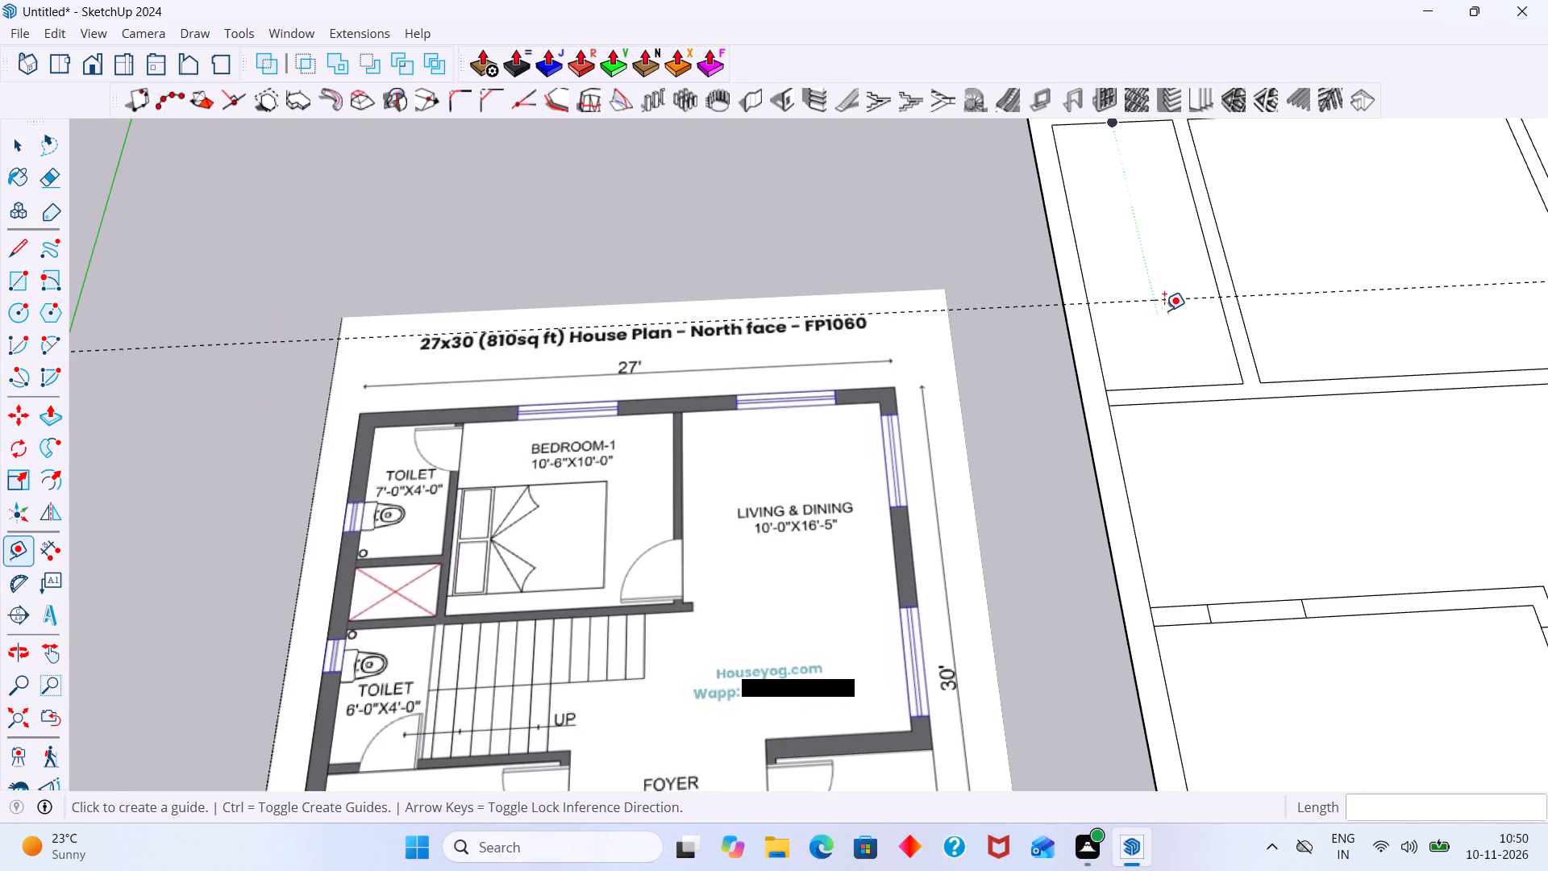
pyautogui.click(1167, 295)
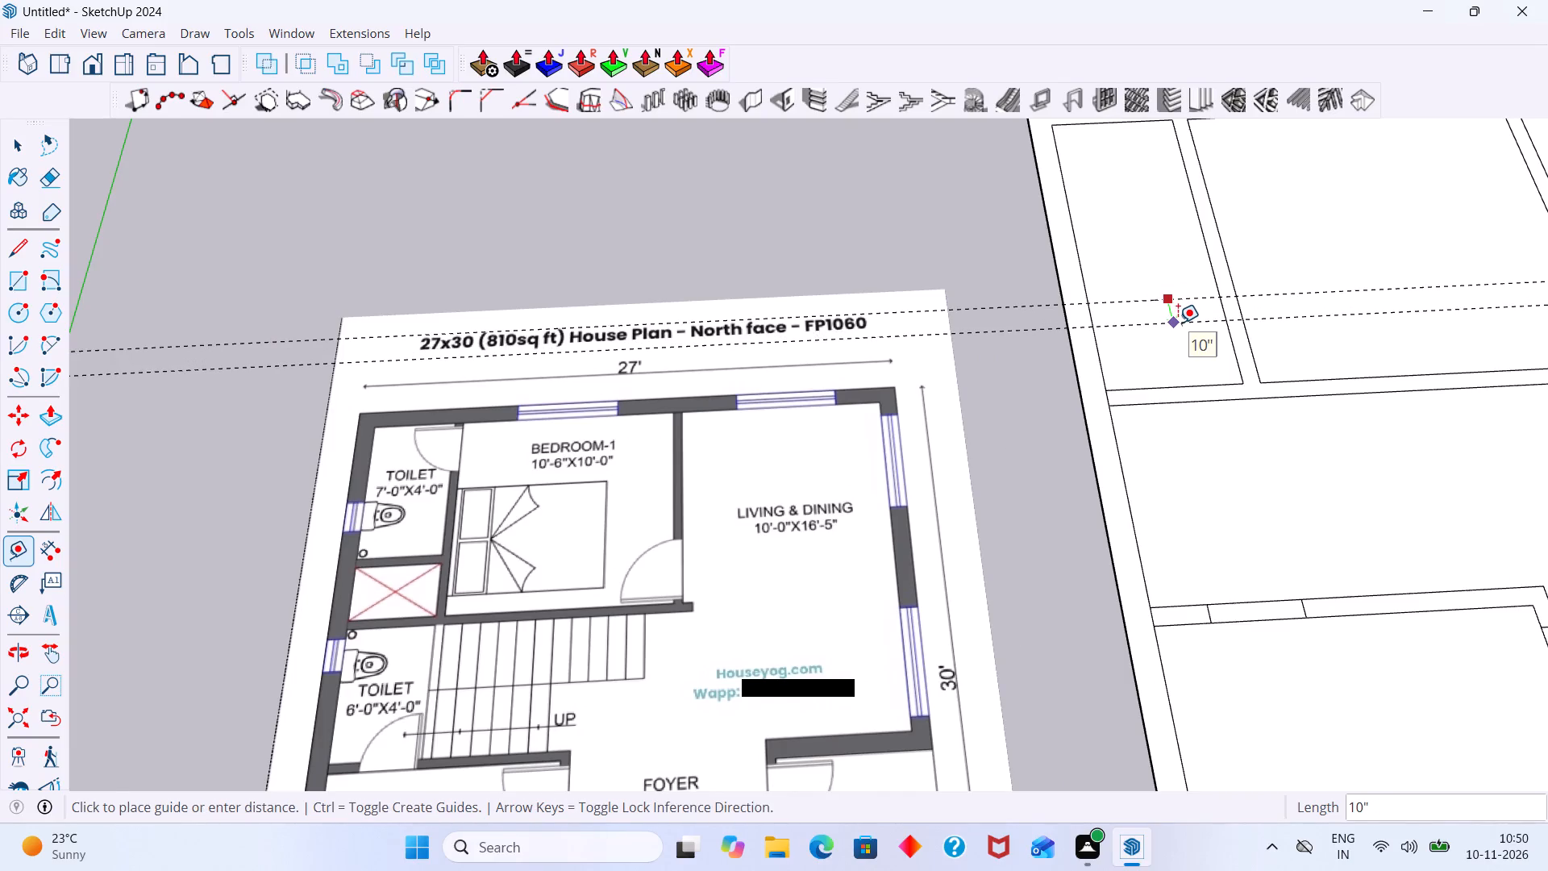
pyautogui.press('6')
pyautogui.hotkey('shift', '"')
pyautogui.press('Return')
pyautogui.press('space')
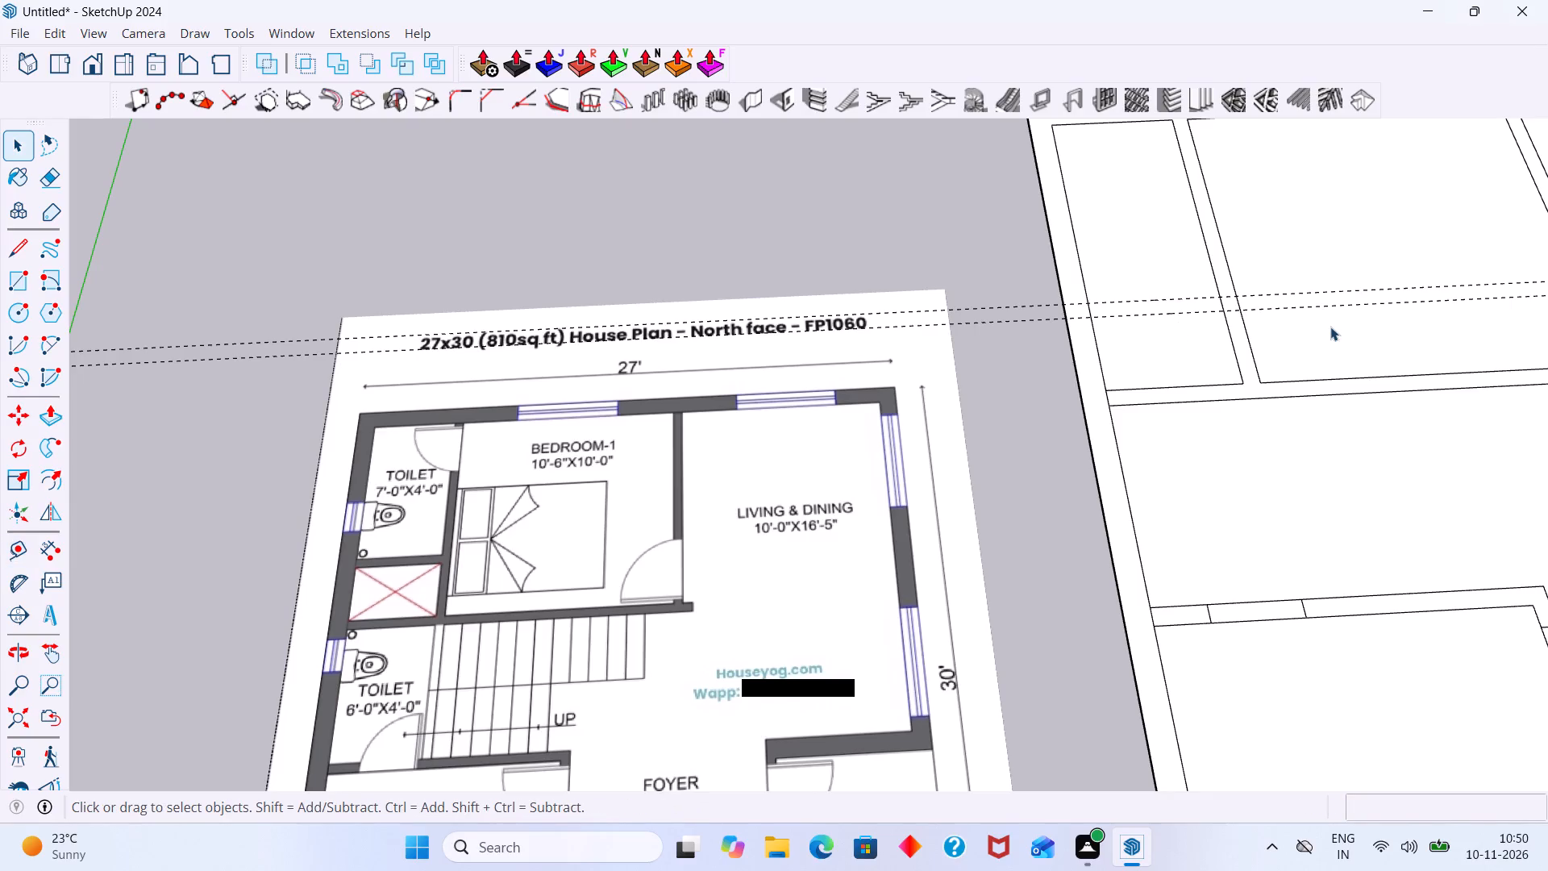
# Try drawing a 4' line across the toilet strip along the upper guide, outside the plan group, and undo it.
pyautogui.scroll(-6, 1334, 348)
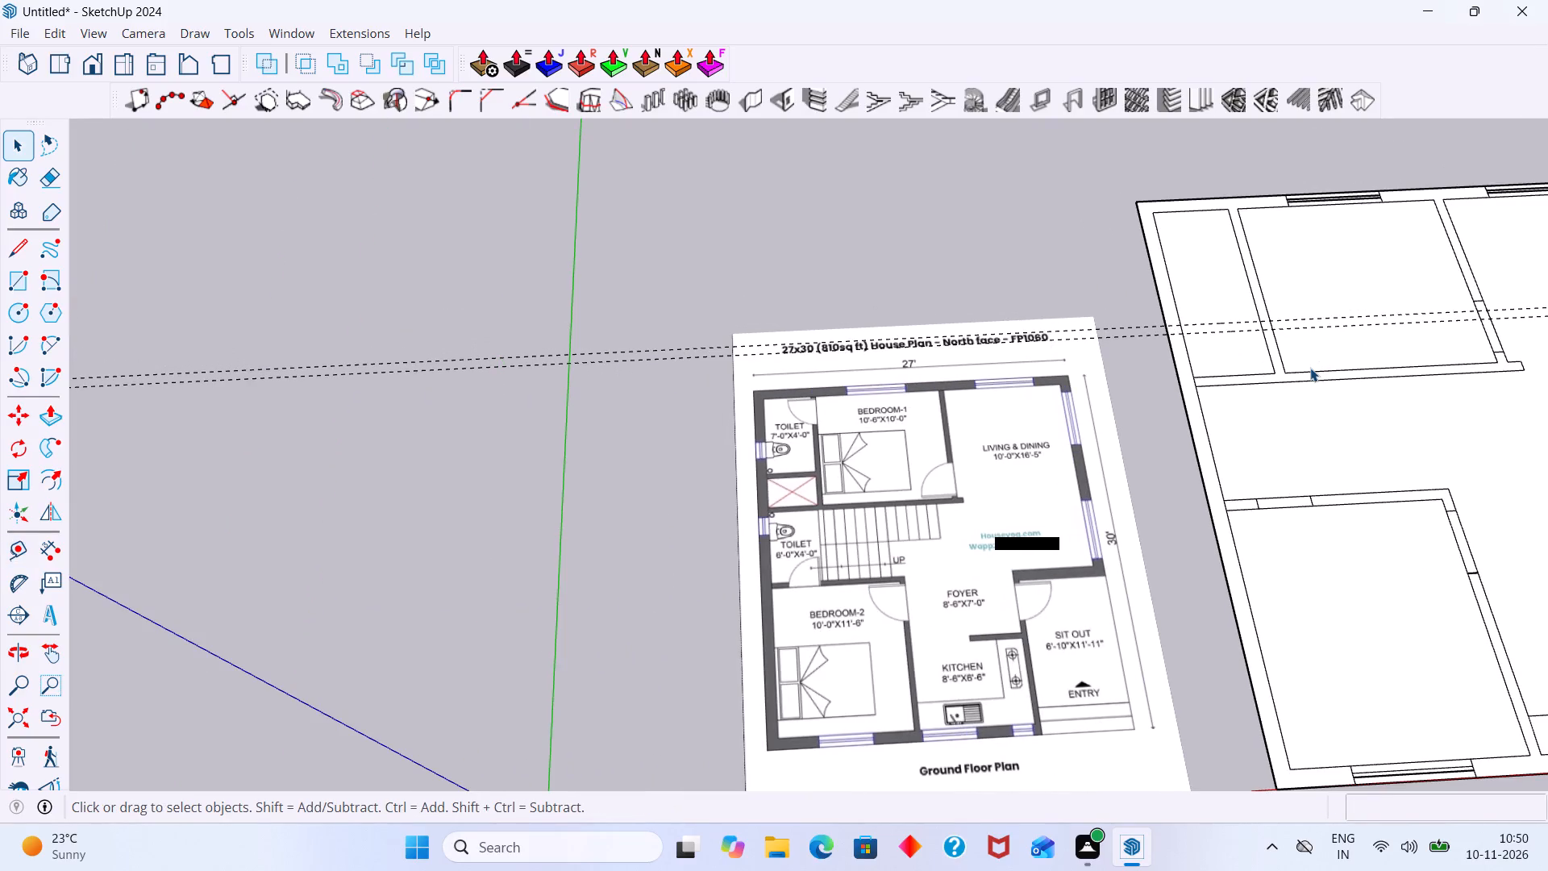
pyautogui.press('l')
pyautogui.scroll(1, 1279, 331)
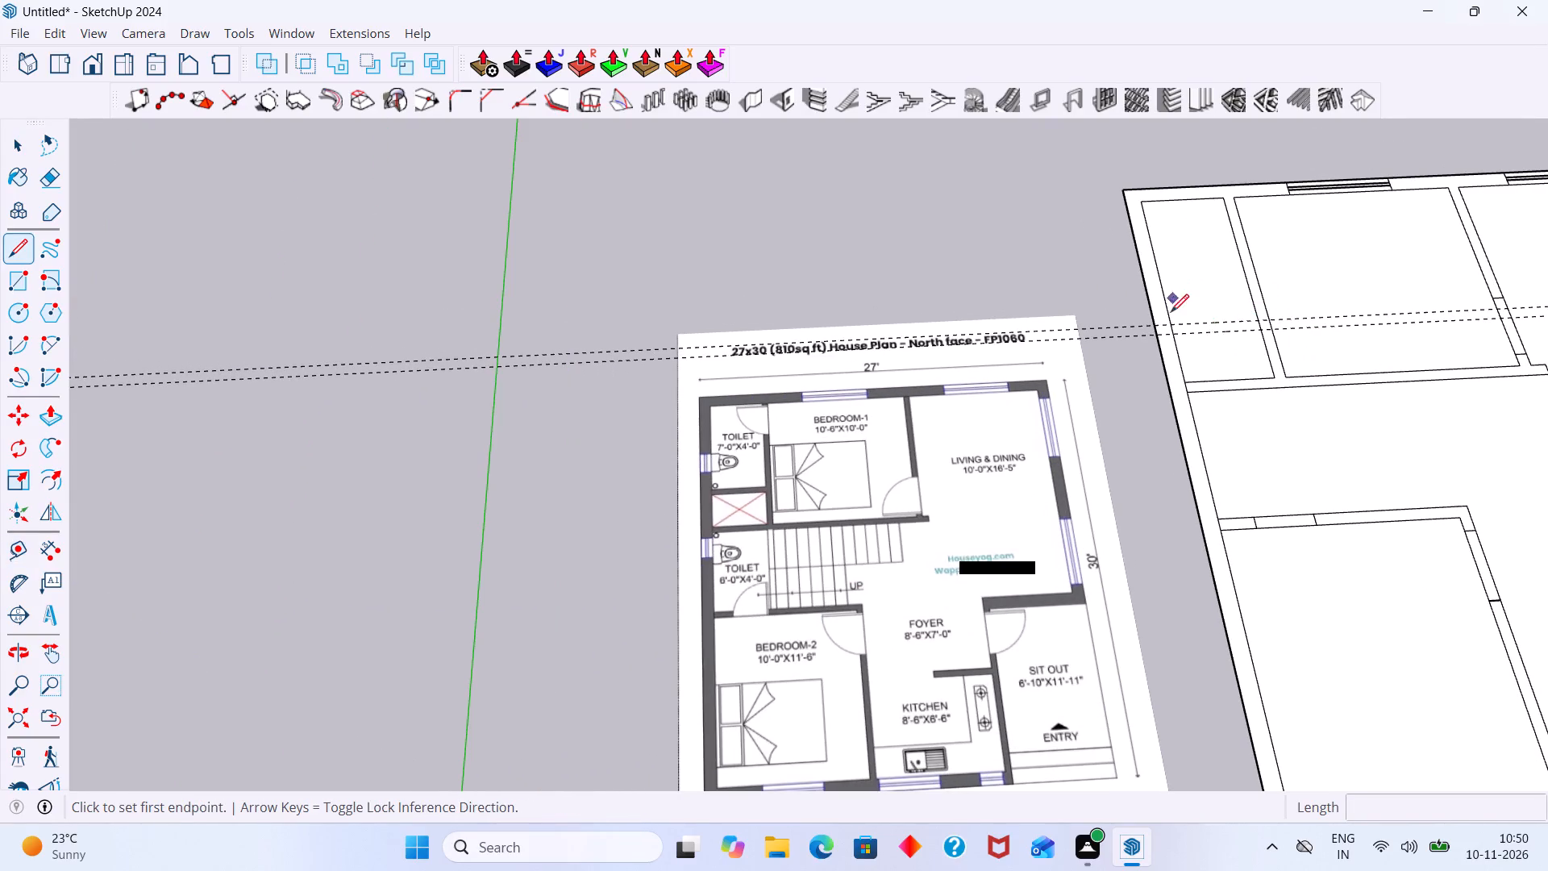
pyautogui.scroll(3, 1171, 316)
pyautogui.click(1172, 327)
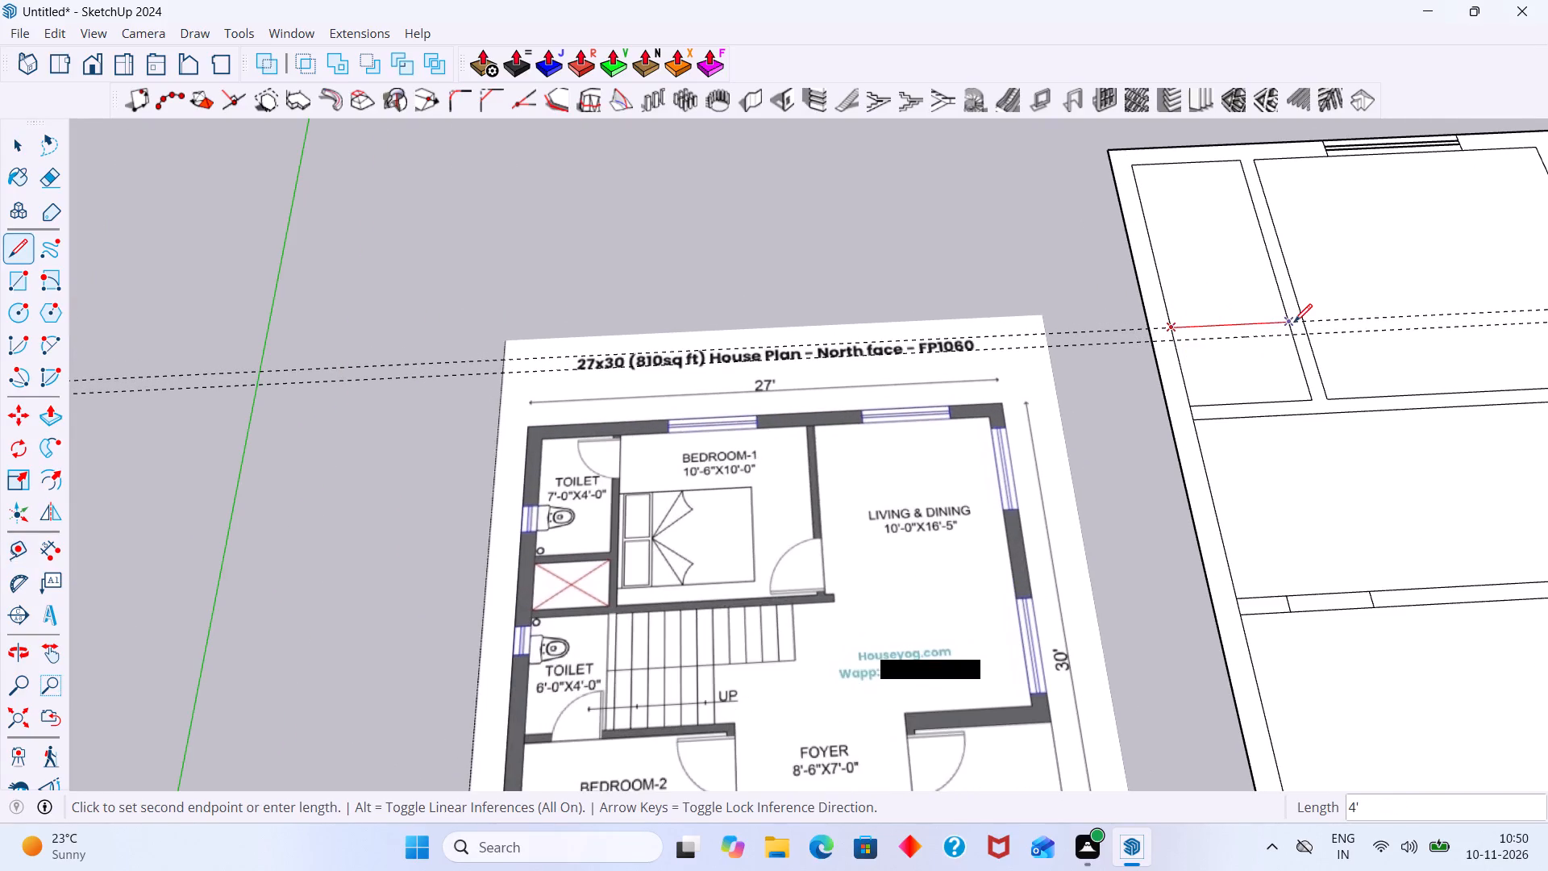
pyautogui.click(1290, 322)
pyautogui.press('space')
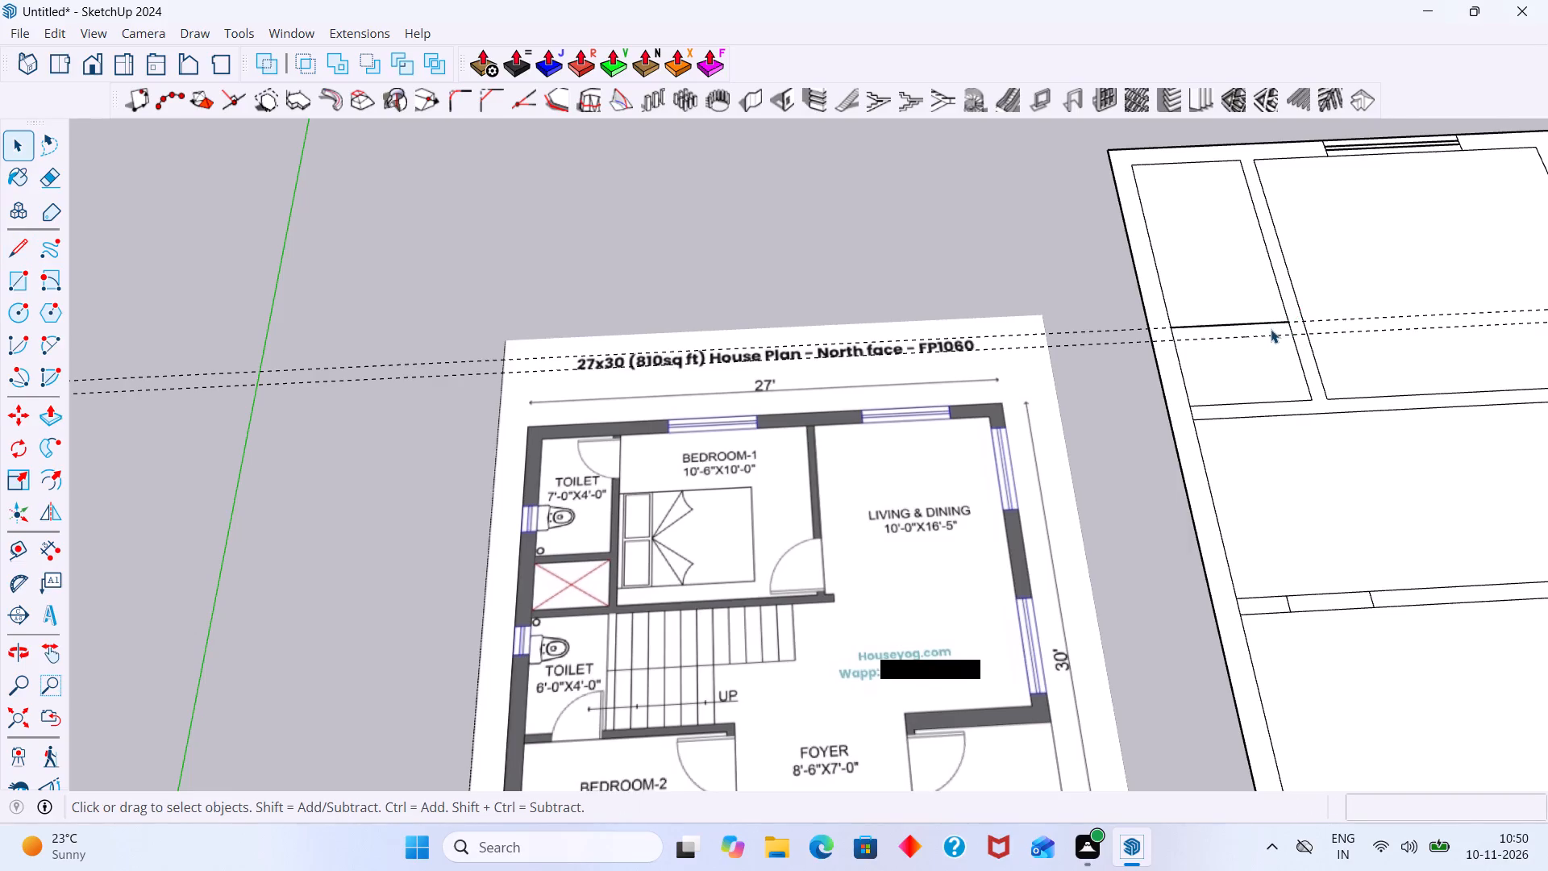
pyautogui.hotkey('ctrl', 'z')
# Inside the plan group, draw 4' lines along both guides across the toilet strip to form the toilet's lower wall.
pyautogui.doubleClick(1267, 351)
pyautogui.click(1257, 353)
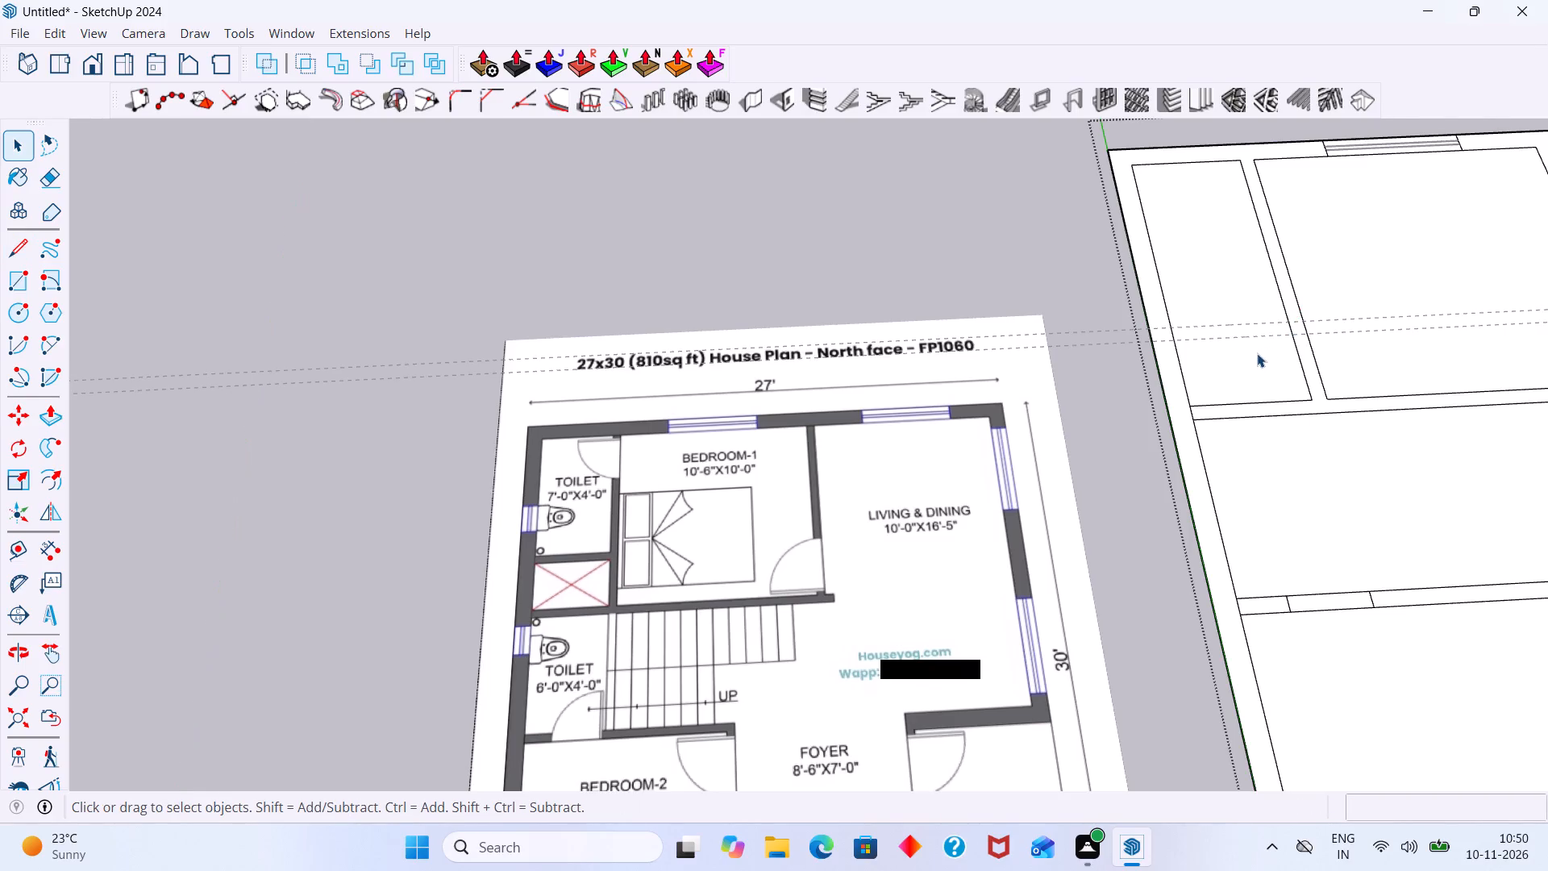
pyautogui.click(1257, 353)
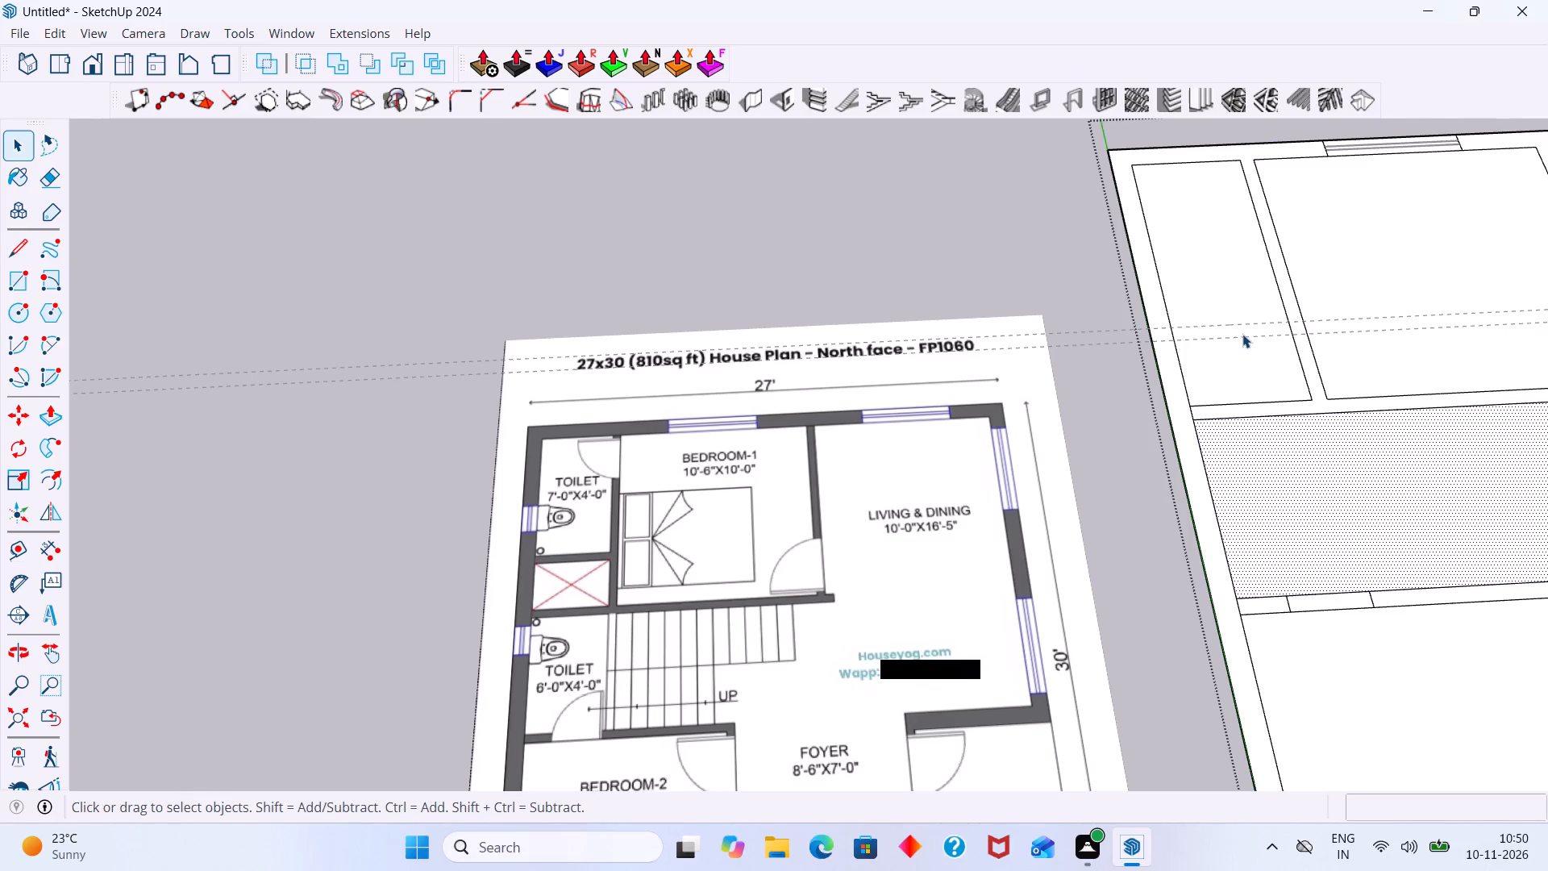
pyautogui.press('l')
pyautogui.click(1172, 327)
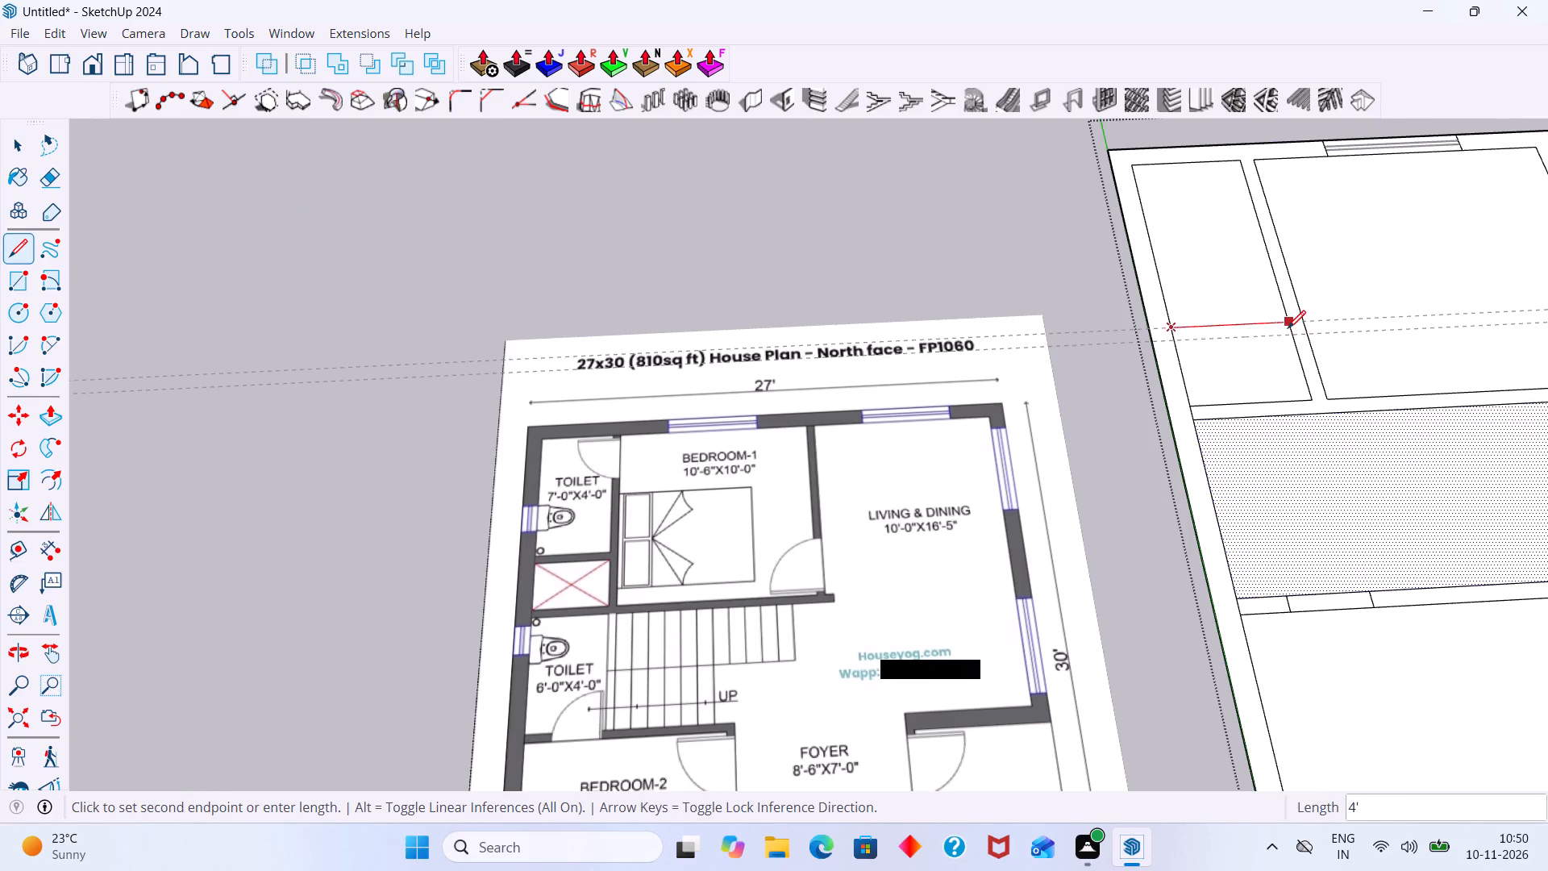
pyautogui.click(1288, 325)
pyautogui.press('space')
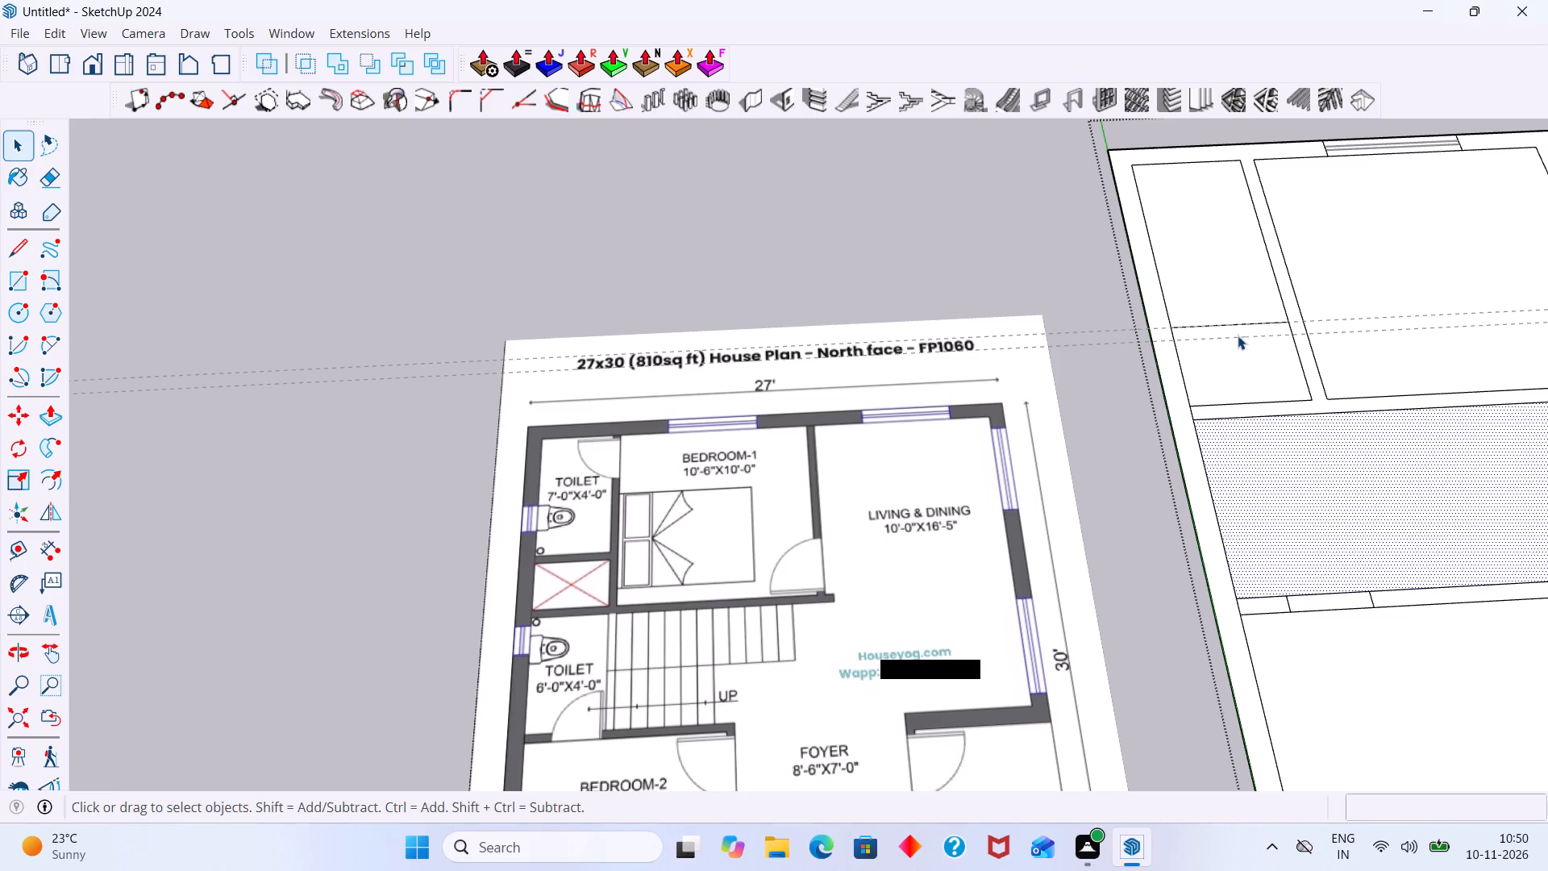
pyautogui.press('l')
pyautogui.click(1176, 340)
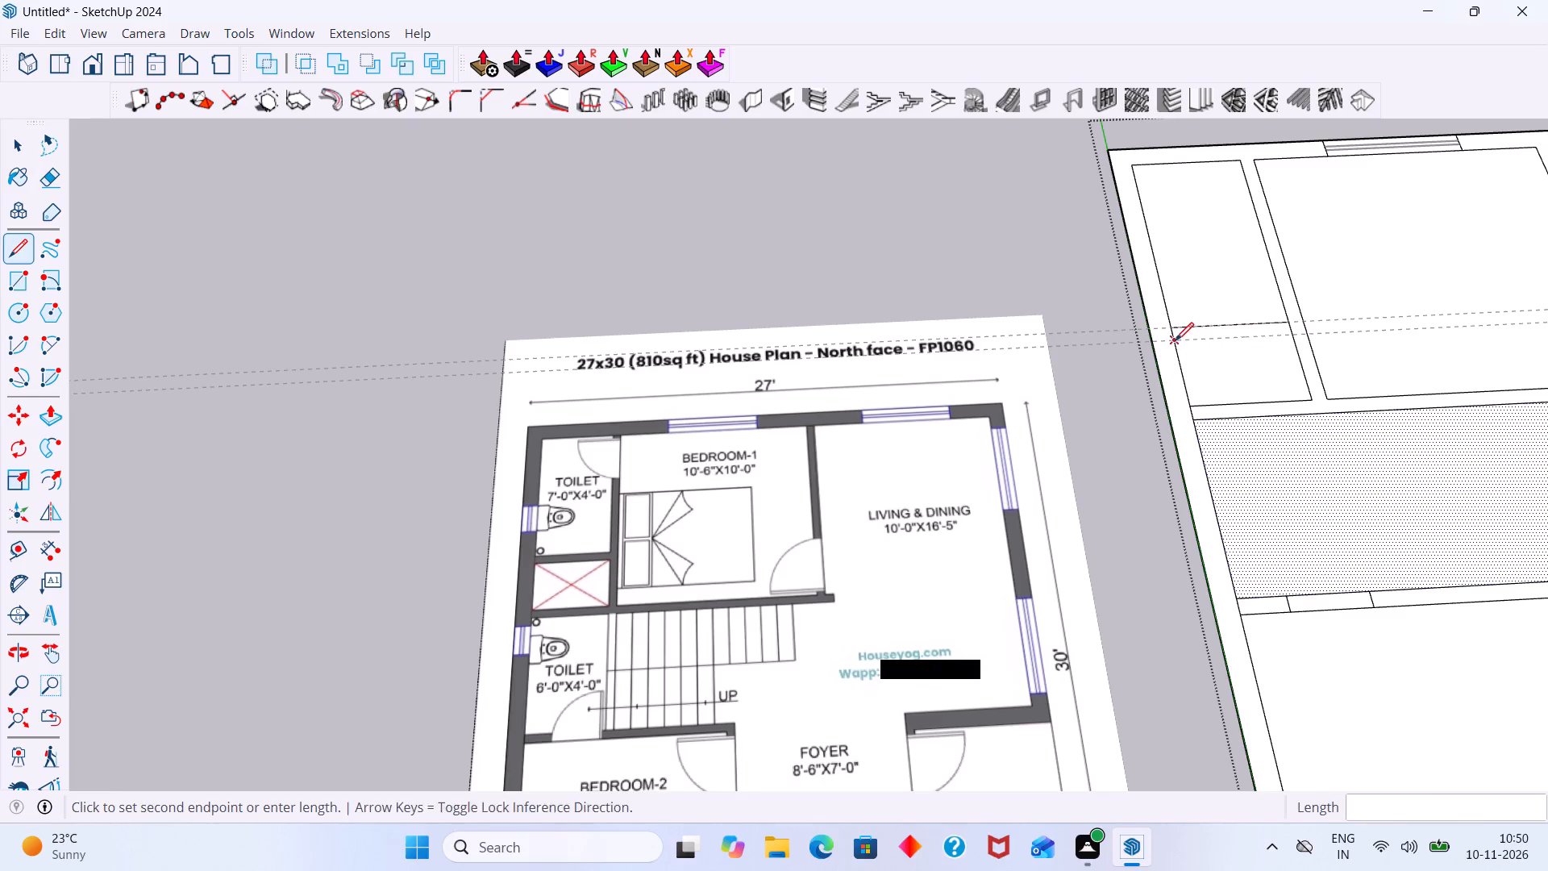
pyautogui.click(1290, 338)
pyautogui.press('space')
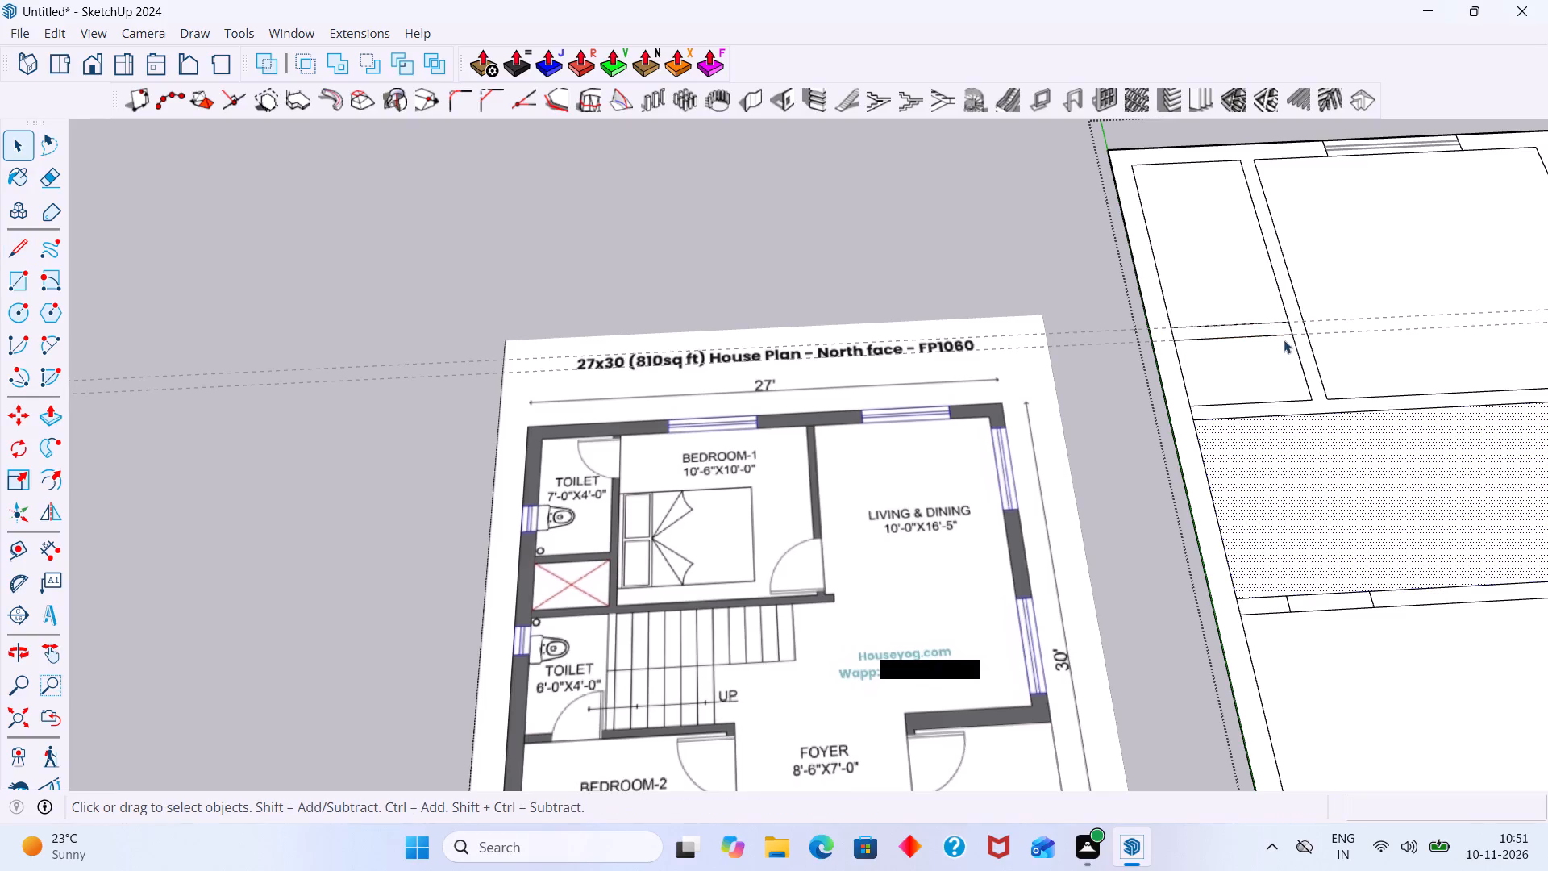
pyautogui.click(1272, 352)
pyautogui.scroll(-5, 1272, 352)
pyautogui.click(1359, 138)
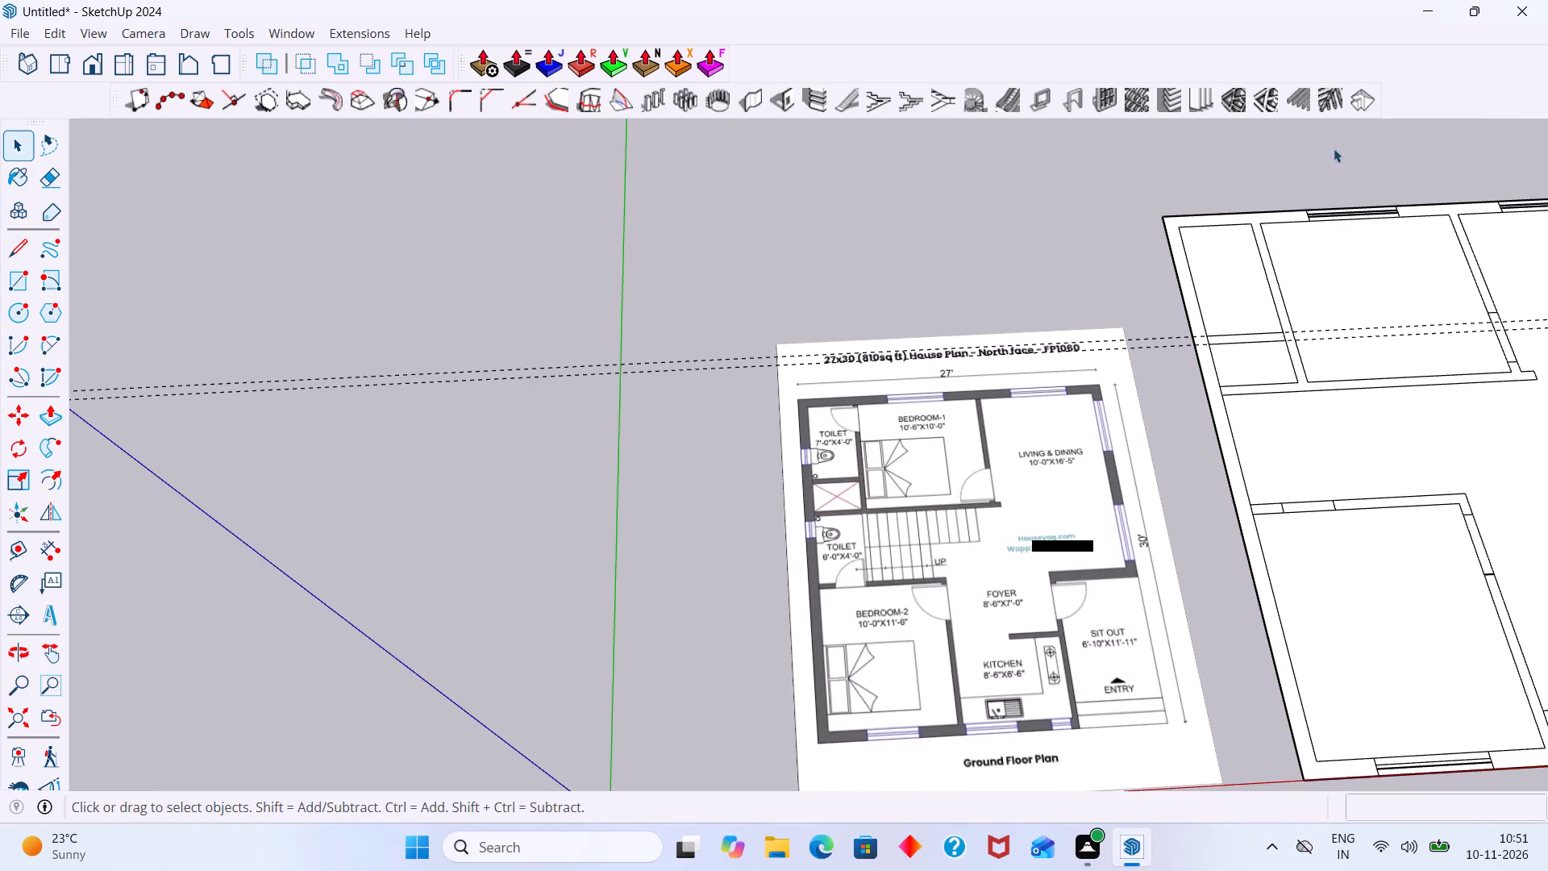
# Erase both guide lines crossing the toilet strip.
pyautogui.press('e')
pyautogui.moveTo(1167, 301); pyautogui.dragTo(1162, 352)
# Delete the leftover edge where the toilet's new lower wall meets the Bedroom-1 partition, inside the plan group.
pyautogui.scroll(-10, 1166, 348)
pyautogui.scroll(2, 1218, 340)
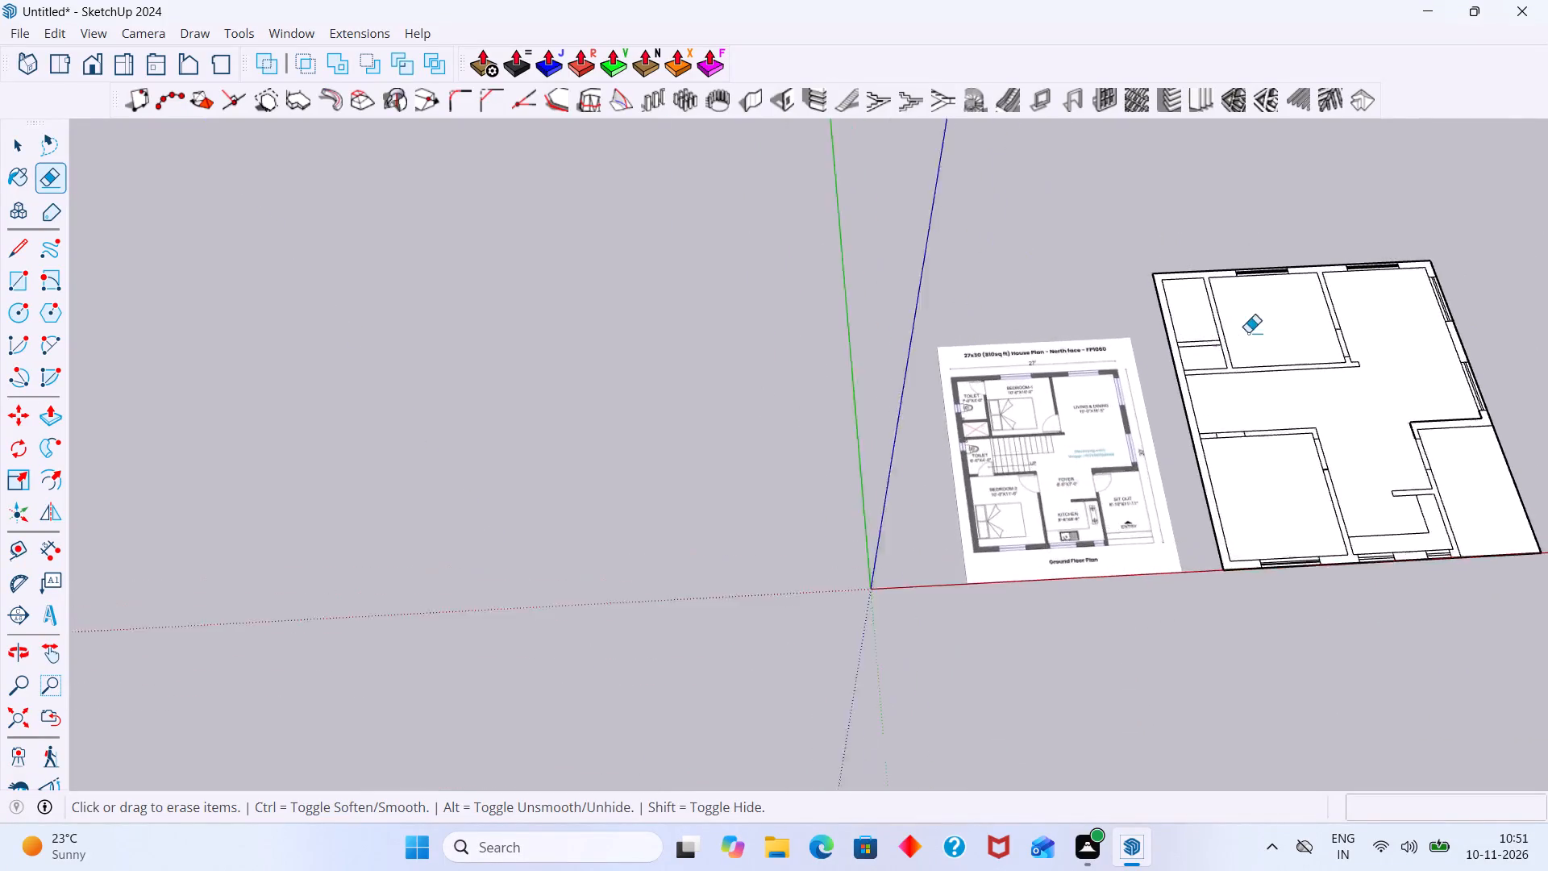
pyautogui.scroll(14, 1248, 332)
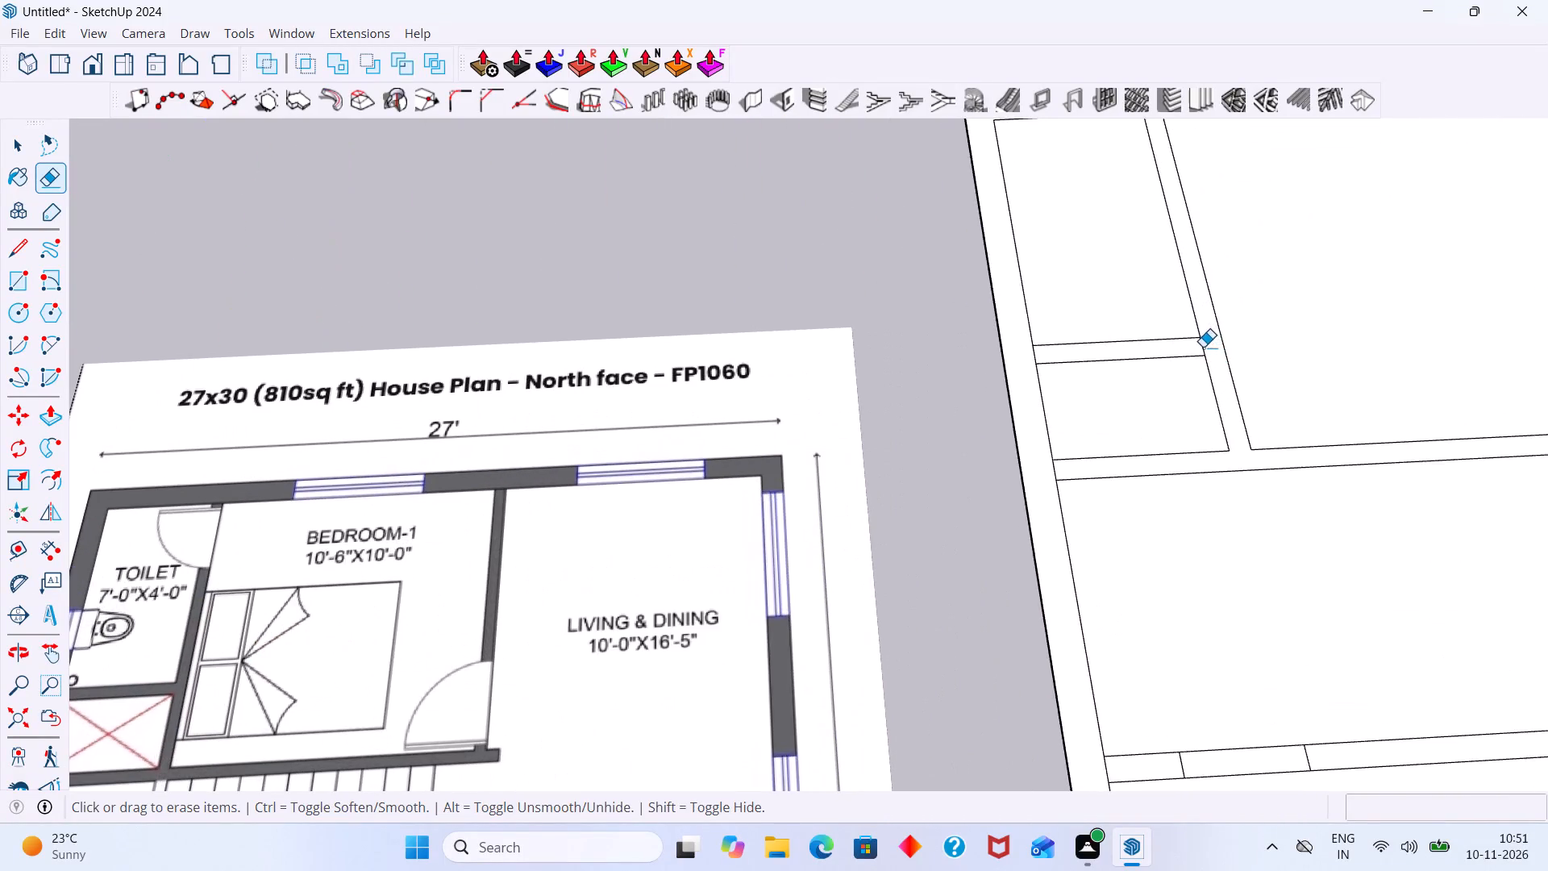
pyautogui.click(1203, 347)
pyautogui.hotkey('ctrl', 'z')
pyautogui.press('space')
pyautogui.doubleClick(1202, 347)
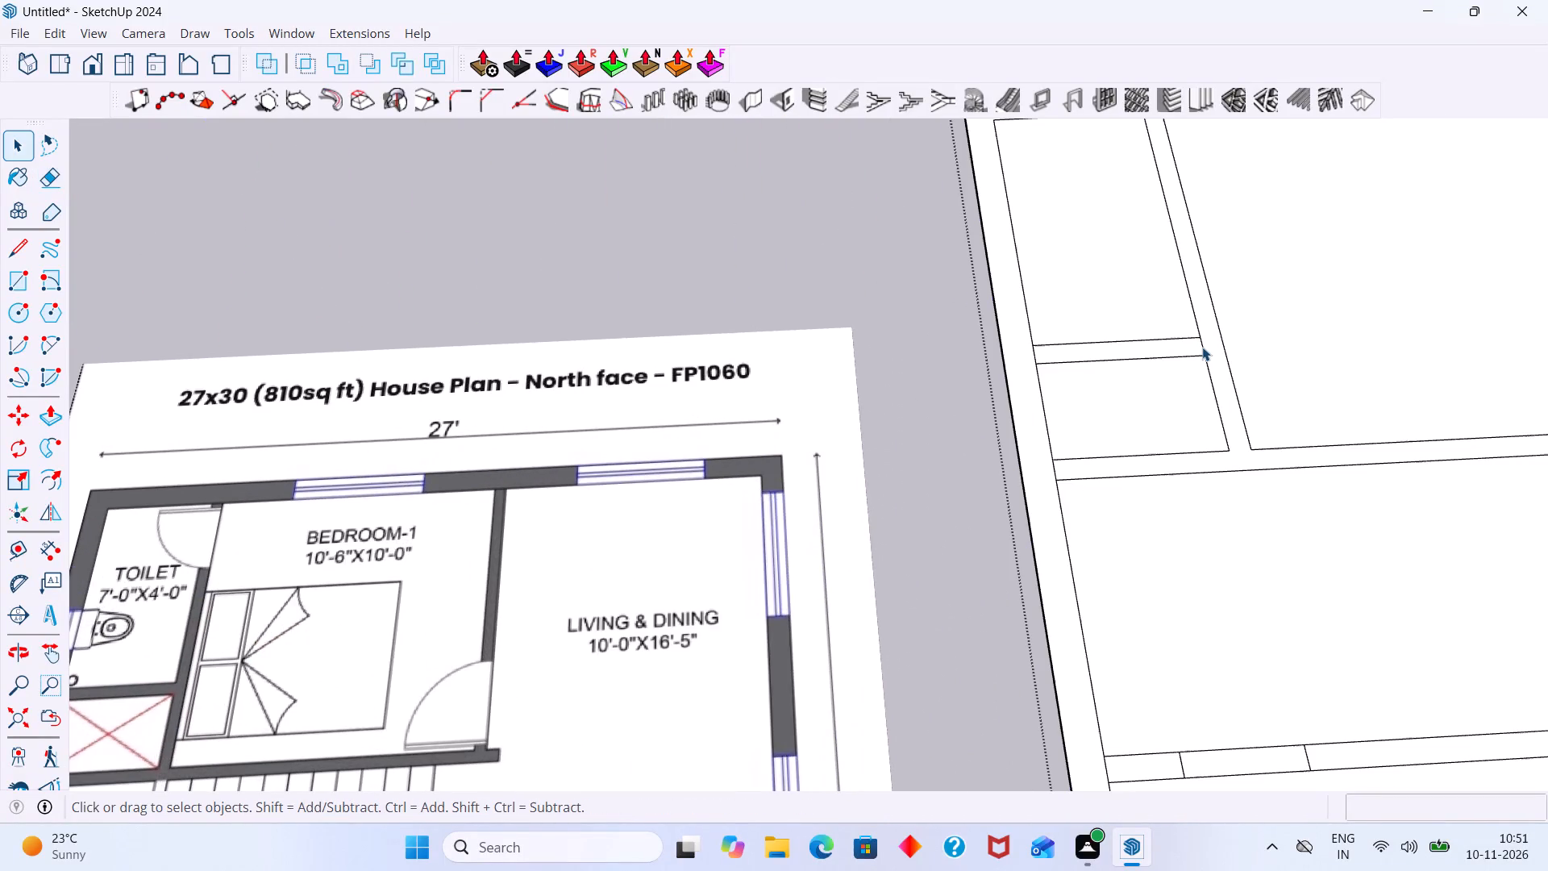
pyautogui.click(1196, 371)
pyautogui.click(1204, 342)
pyautogui.press('Delete')
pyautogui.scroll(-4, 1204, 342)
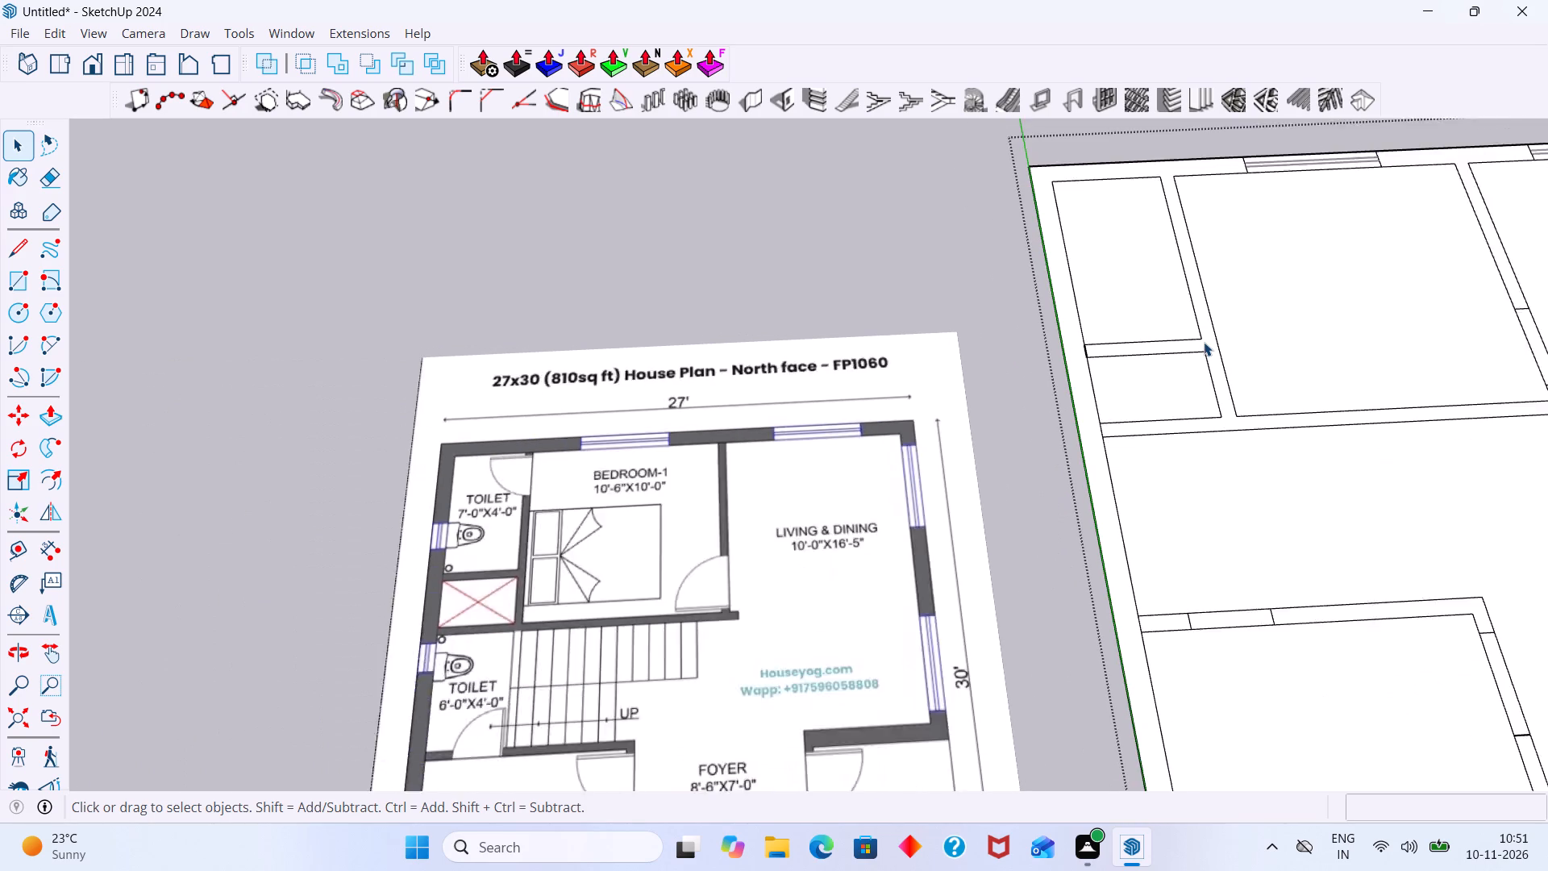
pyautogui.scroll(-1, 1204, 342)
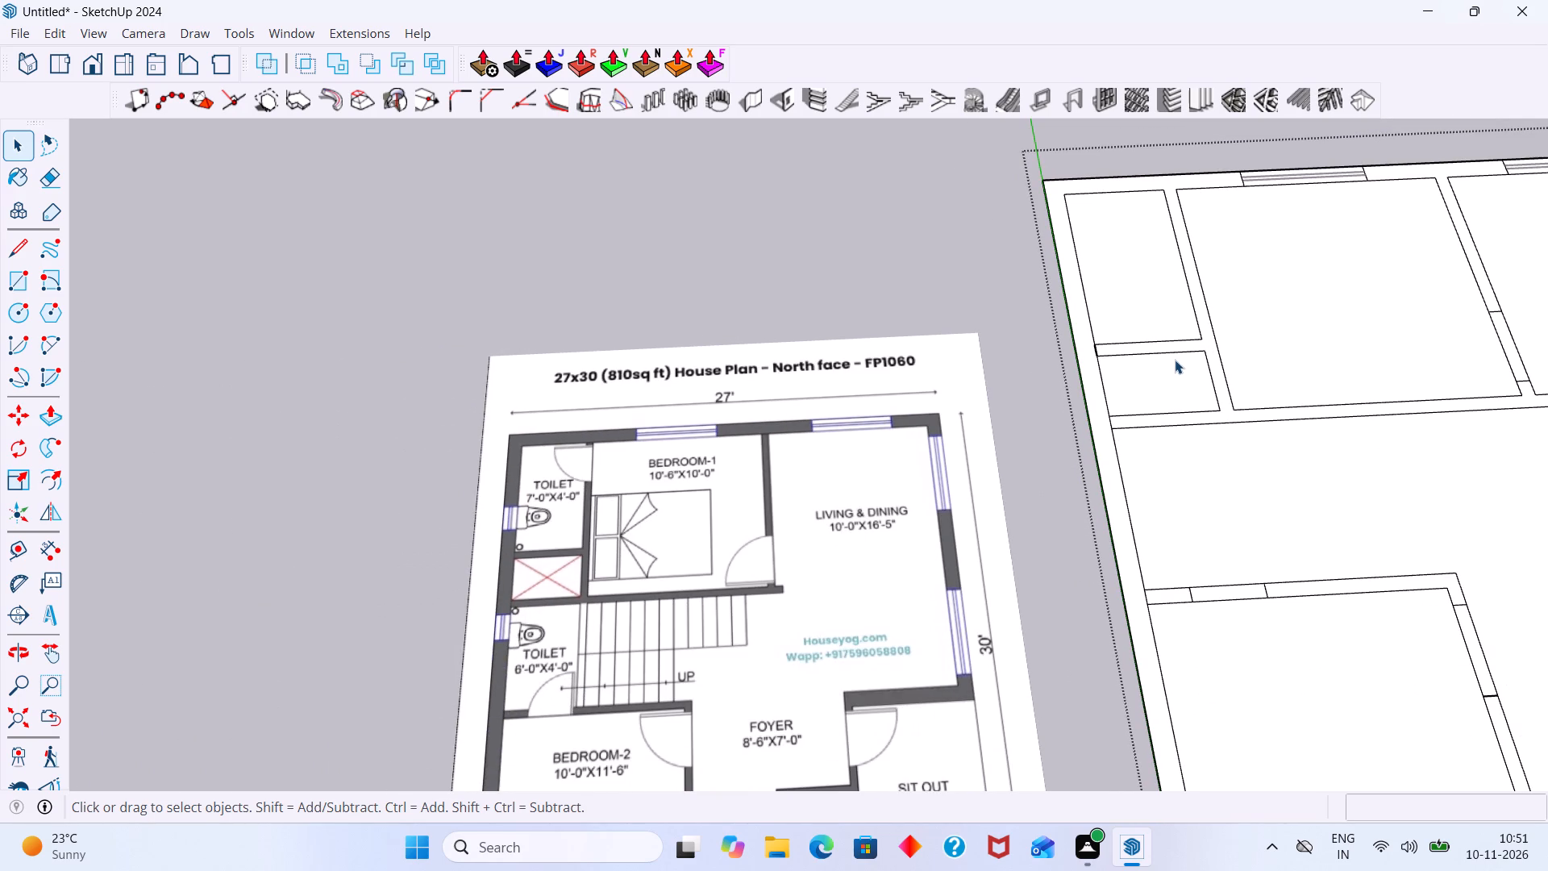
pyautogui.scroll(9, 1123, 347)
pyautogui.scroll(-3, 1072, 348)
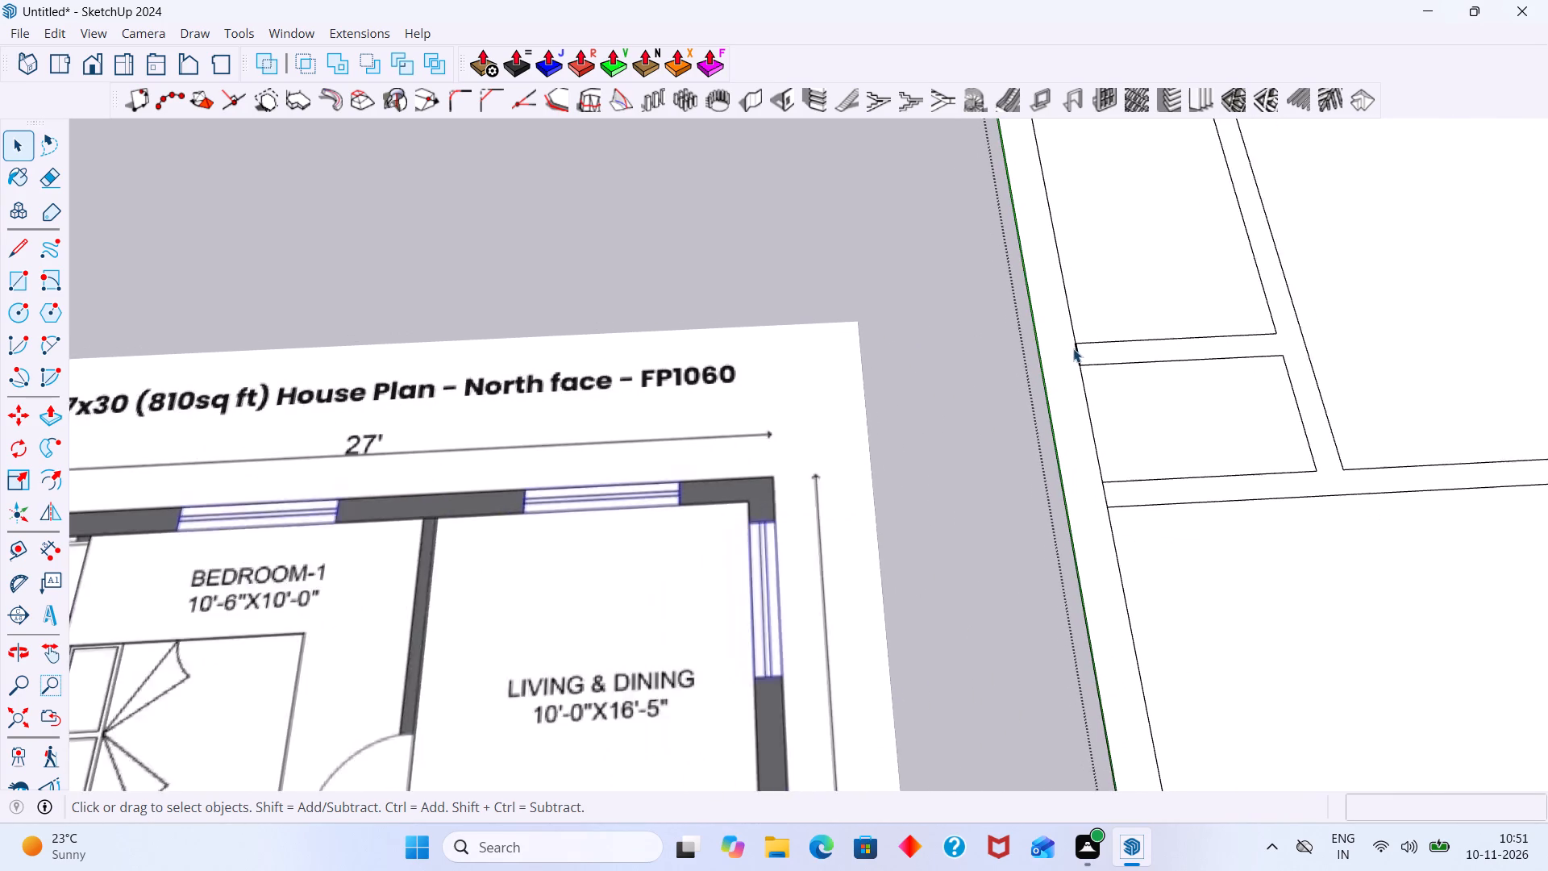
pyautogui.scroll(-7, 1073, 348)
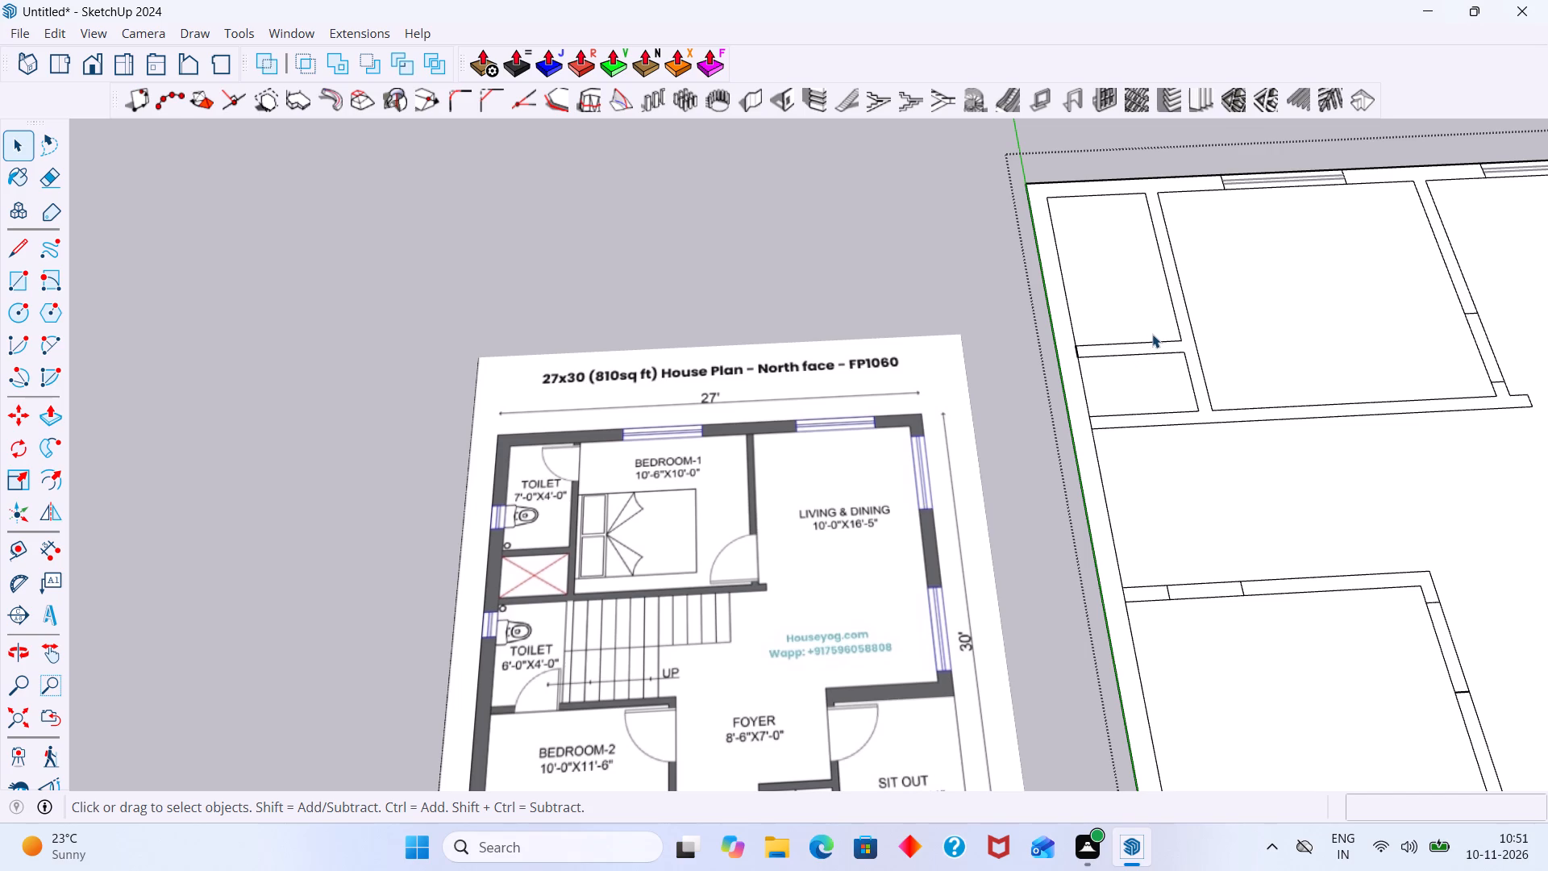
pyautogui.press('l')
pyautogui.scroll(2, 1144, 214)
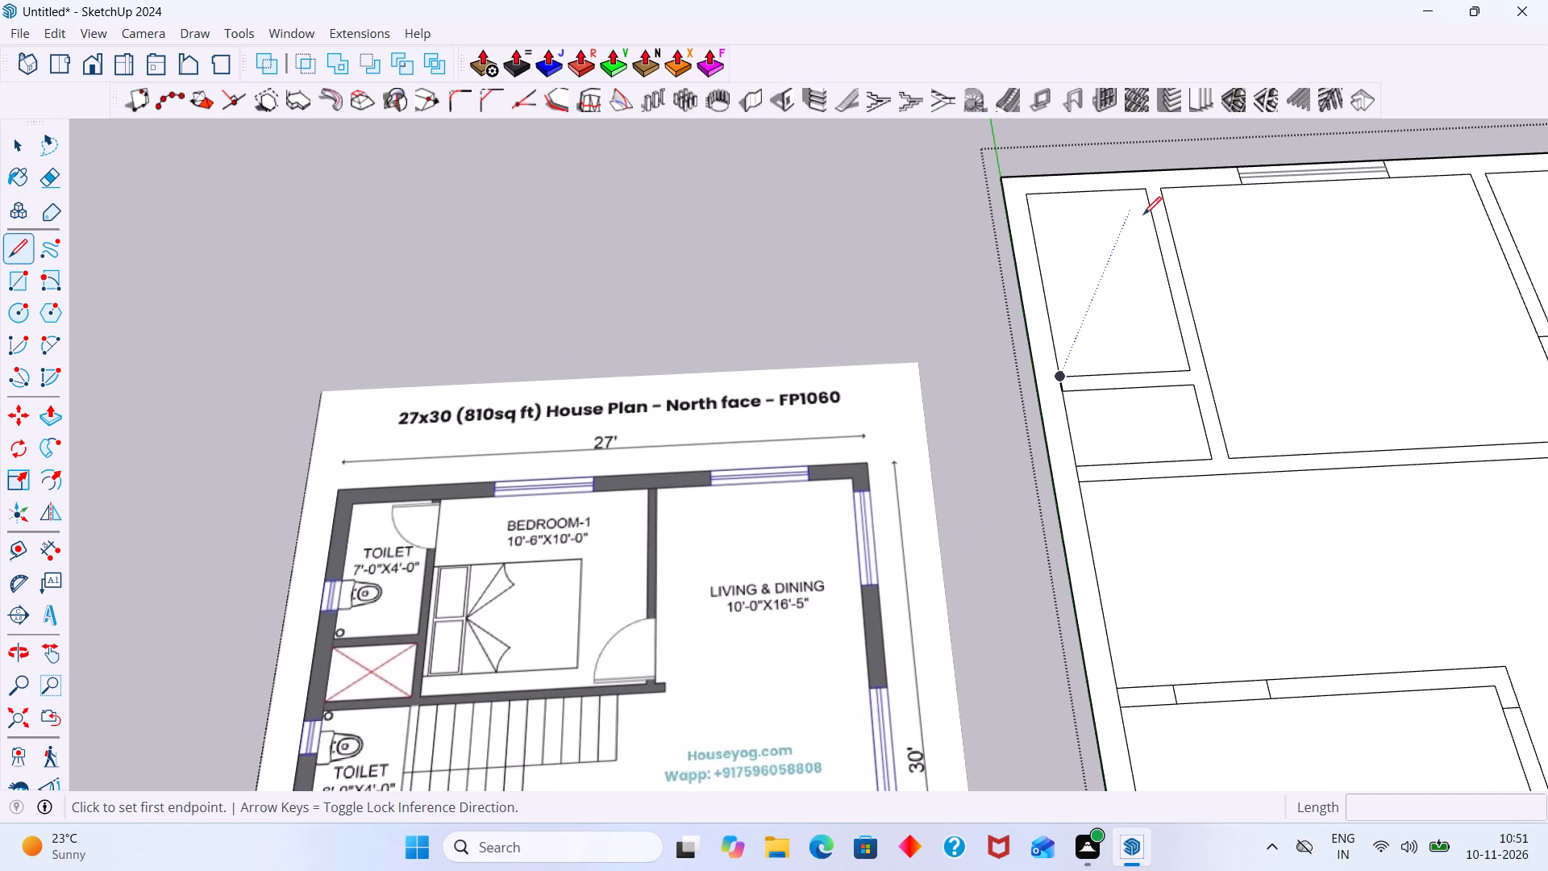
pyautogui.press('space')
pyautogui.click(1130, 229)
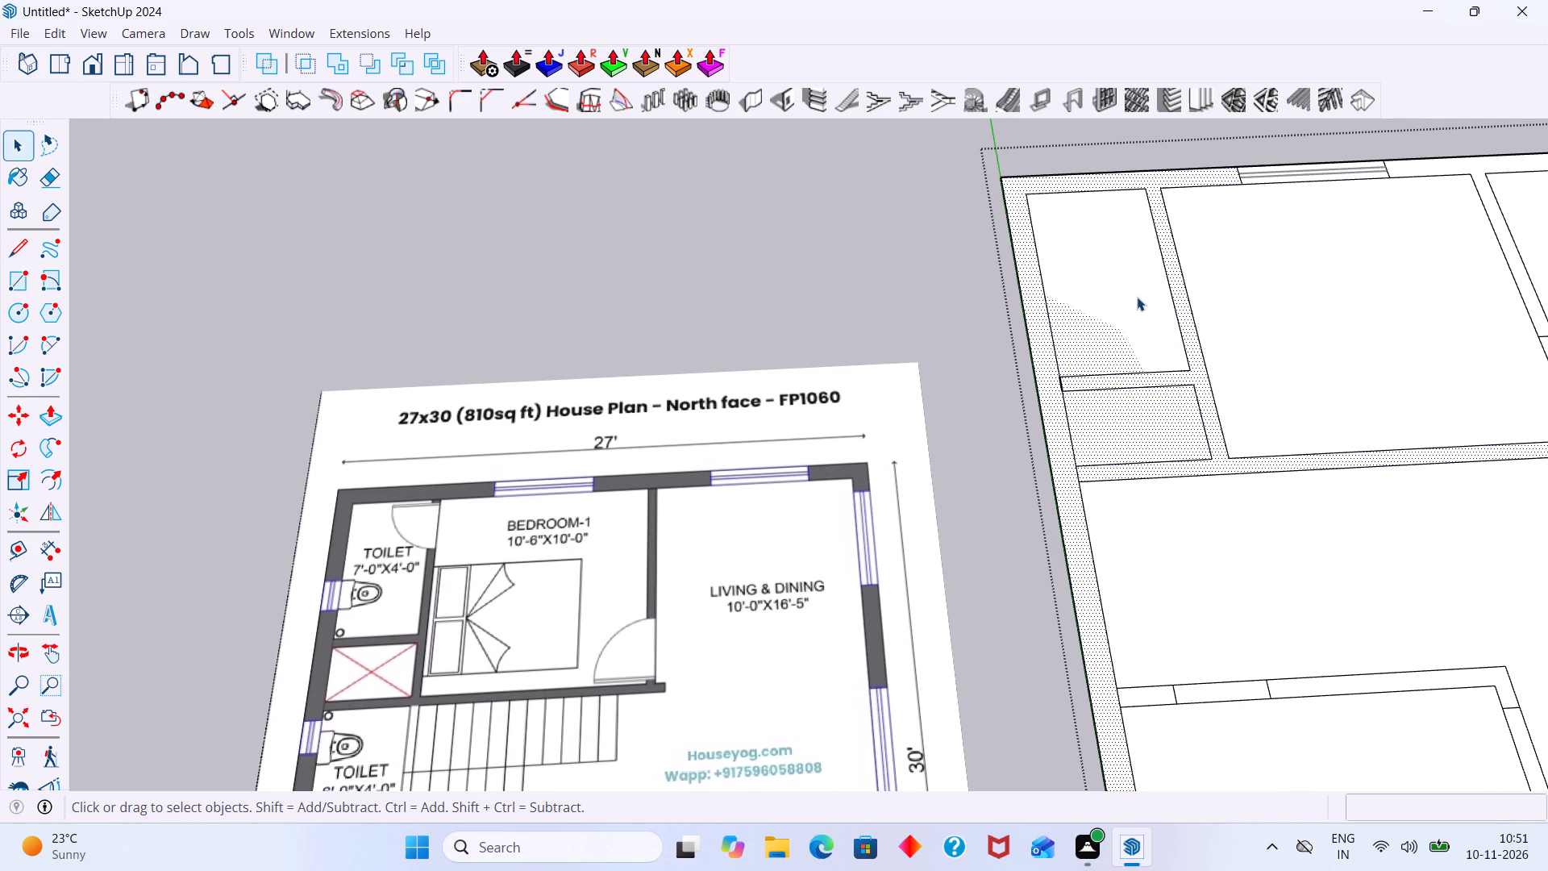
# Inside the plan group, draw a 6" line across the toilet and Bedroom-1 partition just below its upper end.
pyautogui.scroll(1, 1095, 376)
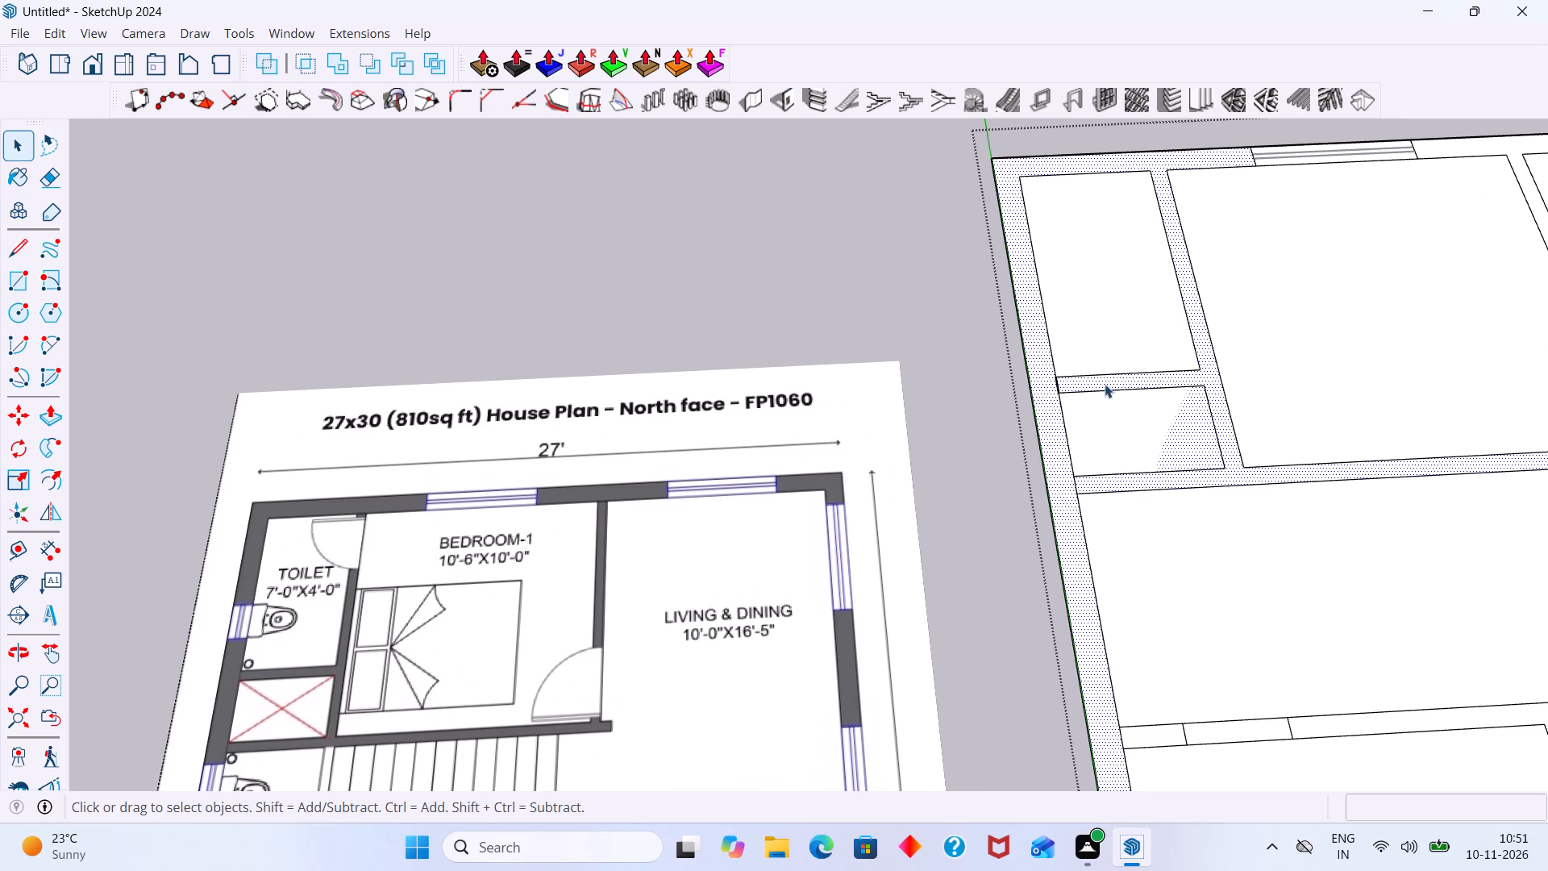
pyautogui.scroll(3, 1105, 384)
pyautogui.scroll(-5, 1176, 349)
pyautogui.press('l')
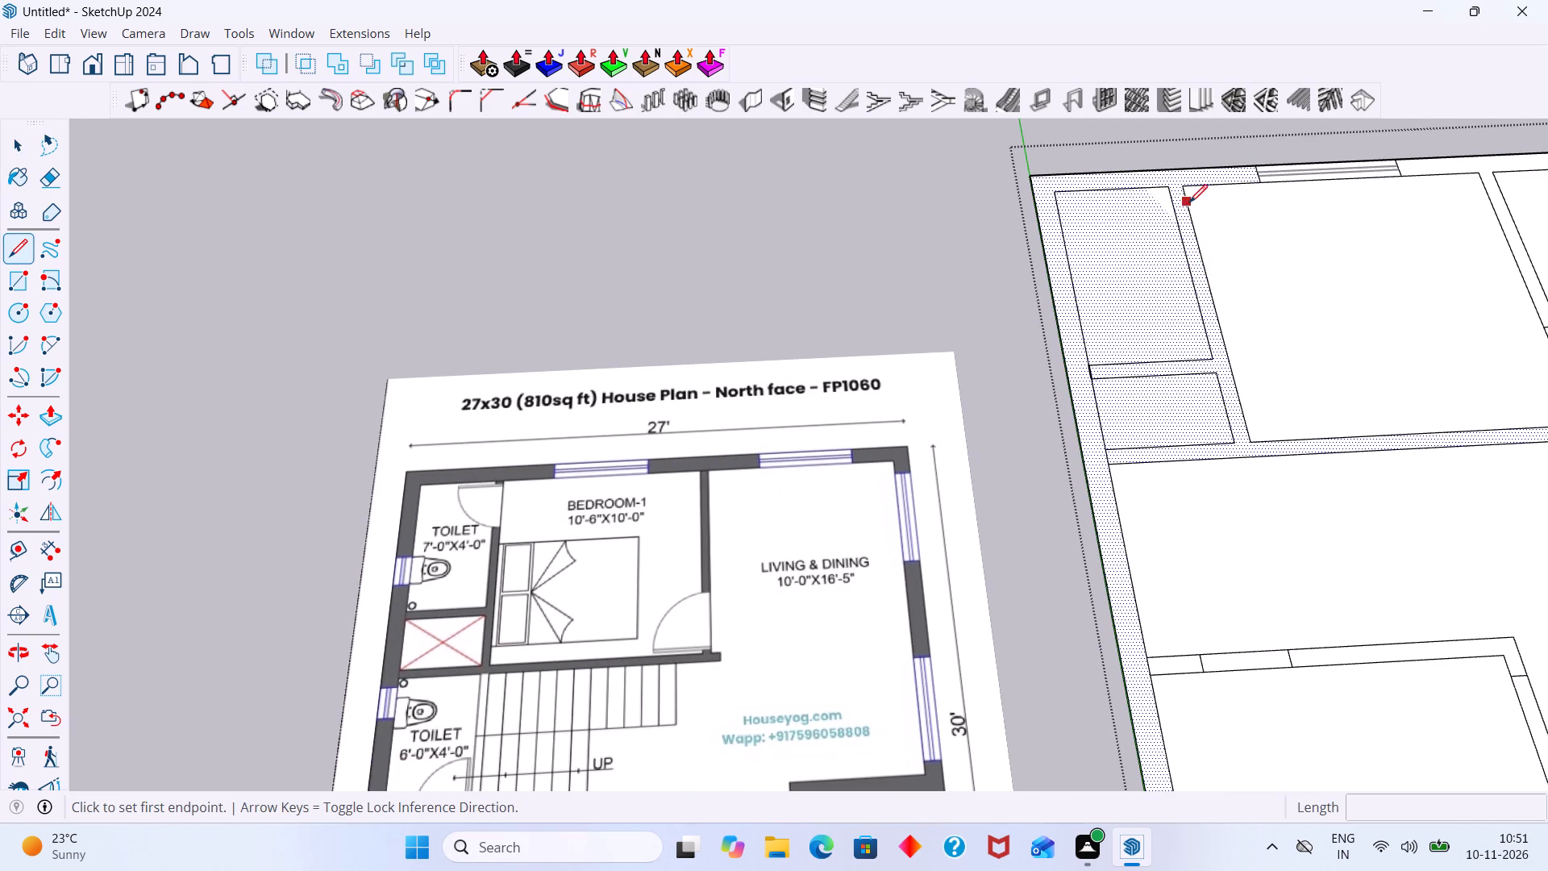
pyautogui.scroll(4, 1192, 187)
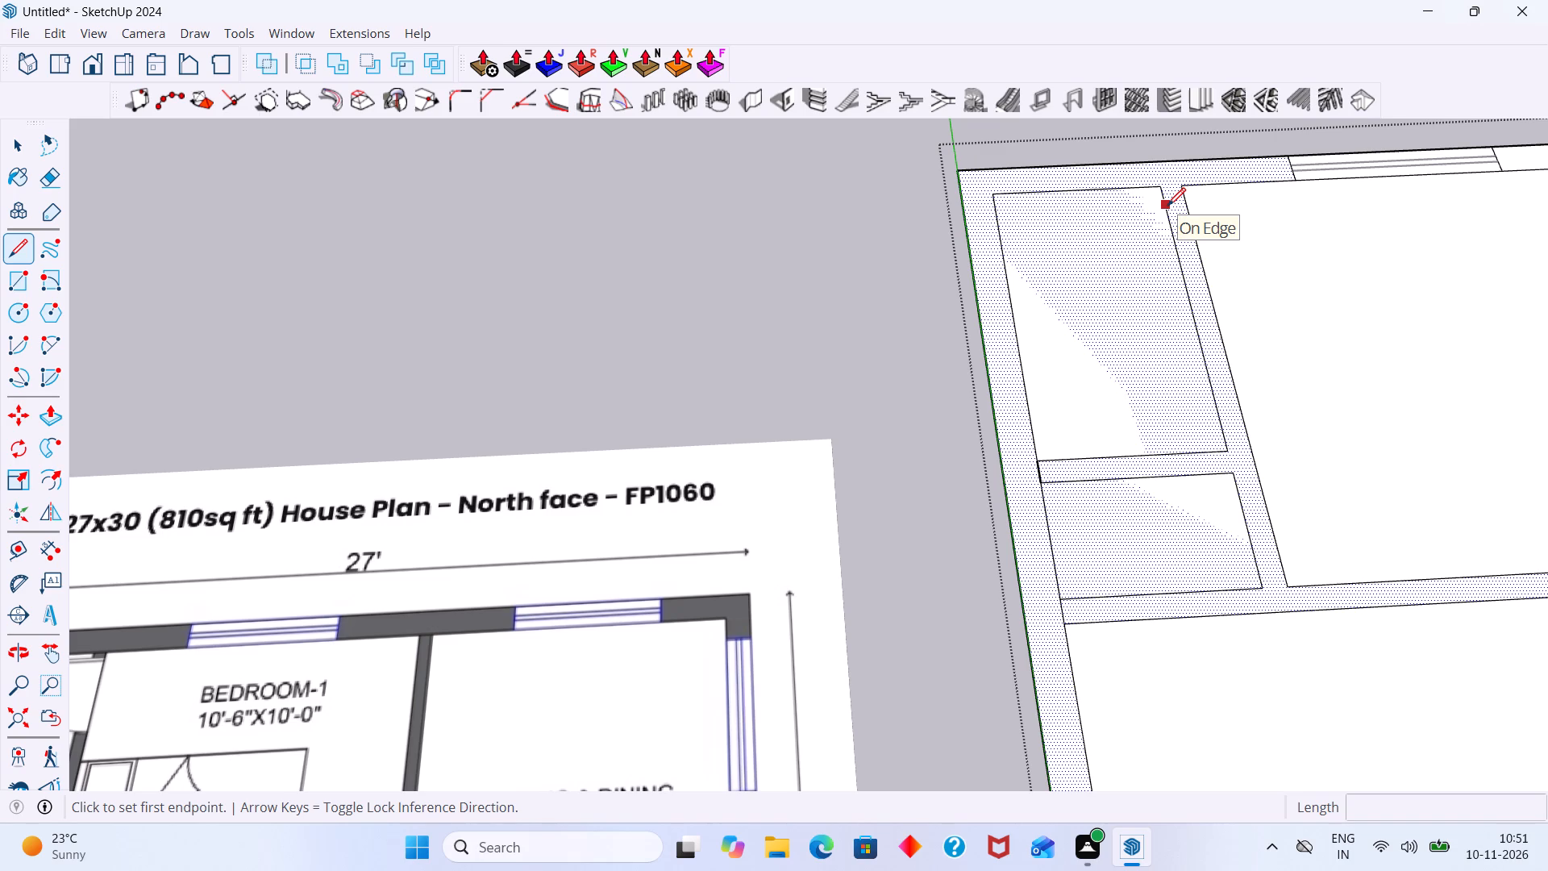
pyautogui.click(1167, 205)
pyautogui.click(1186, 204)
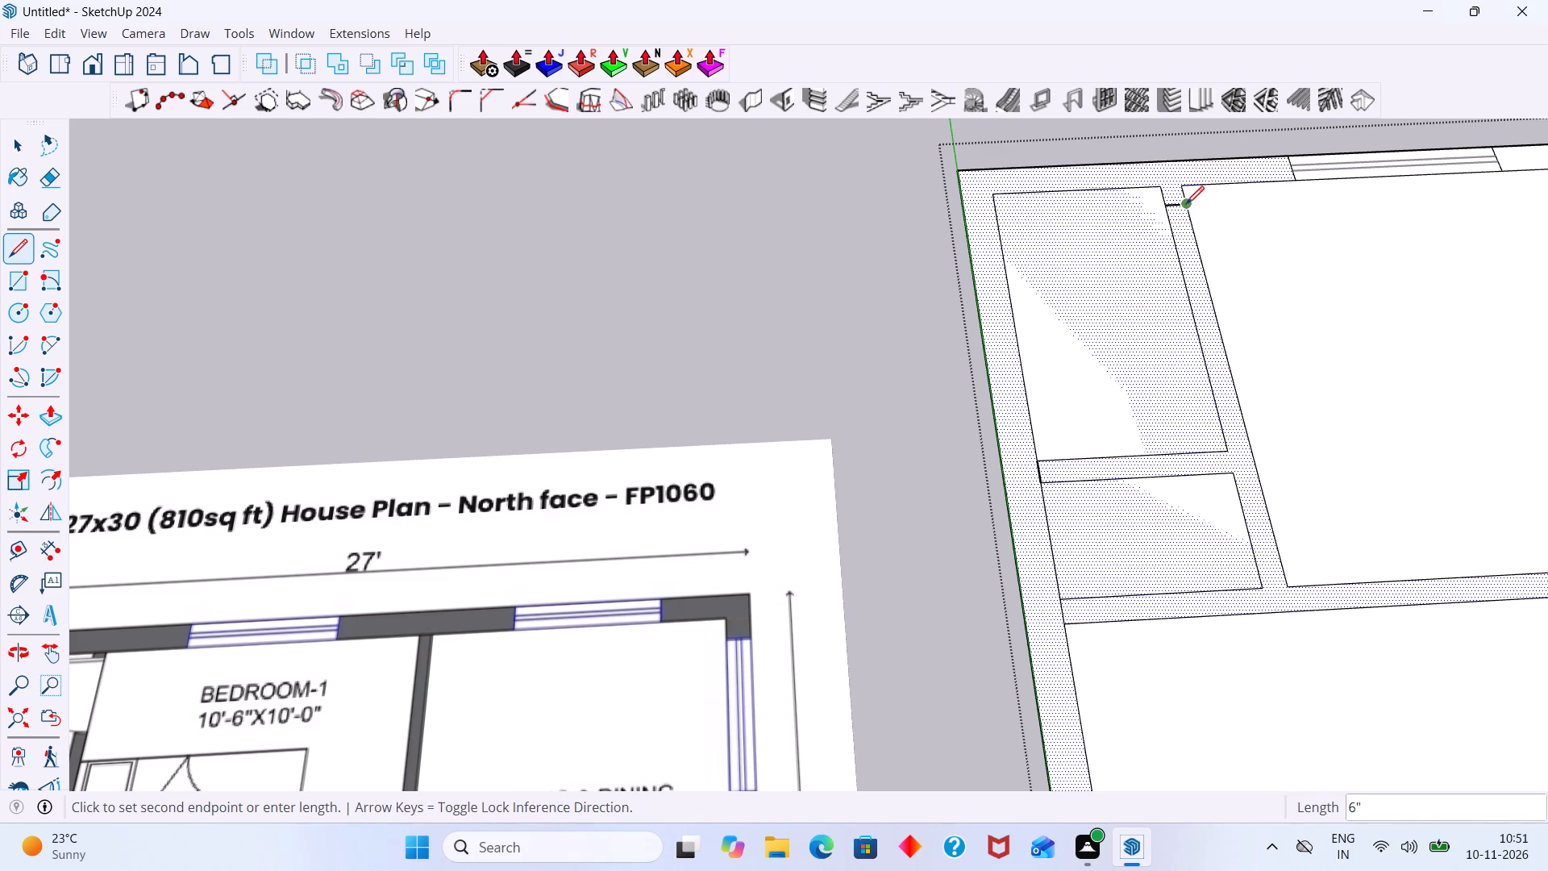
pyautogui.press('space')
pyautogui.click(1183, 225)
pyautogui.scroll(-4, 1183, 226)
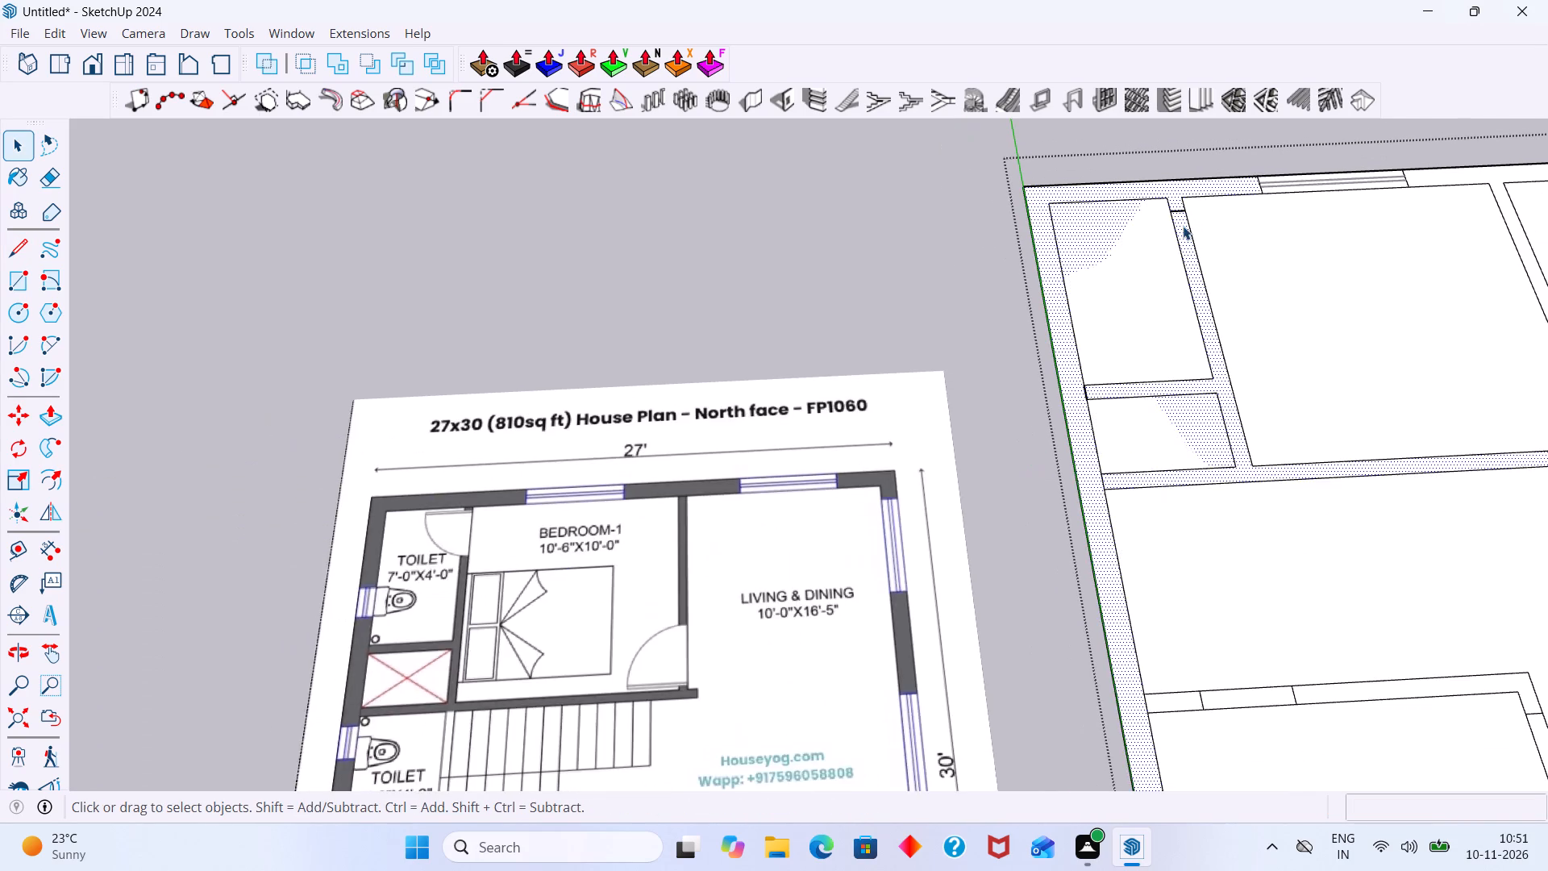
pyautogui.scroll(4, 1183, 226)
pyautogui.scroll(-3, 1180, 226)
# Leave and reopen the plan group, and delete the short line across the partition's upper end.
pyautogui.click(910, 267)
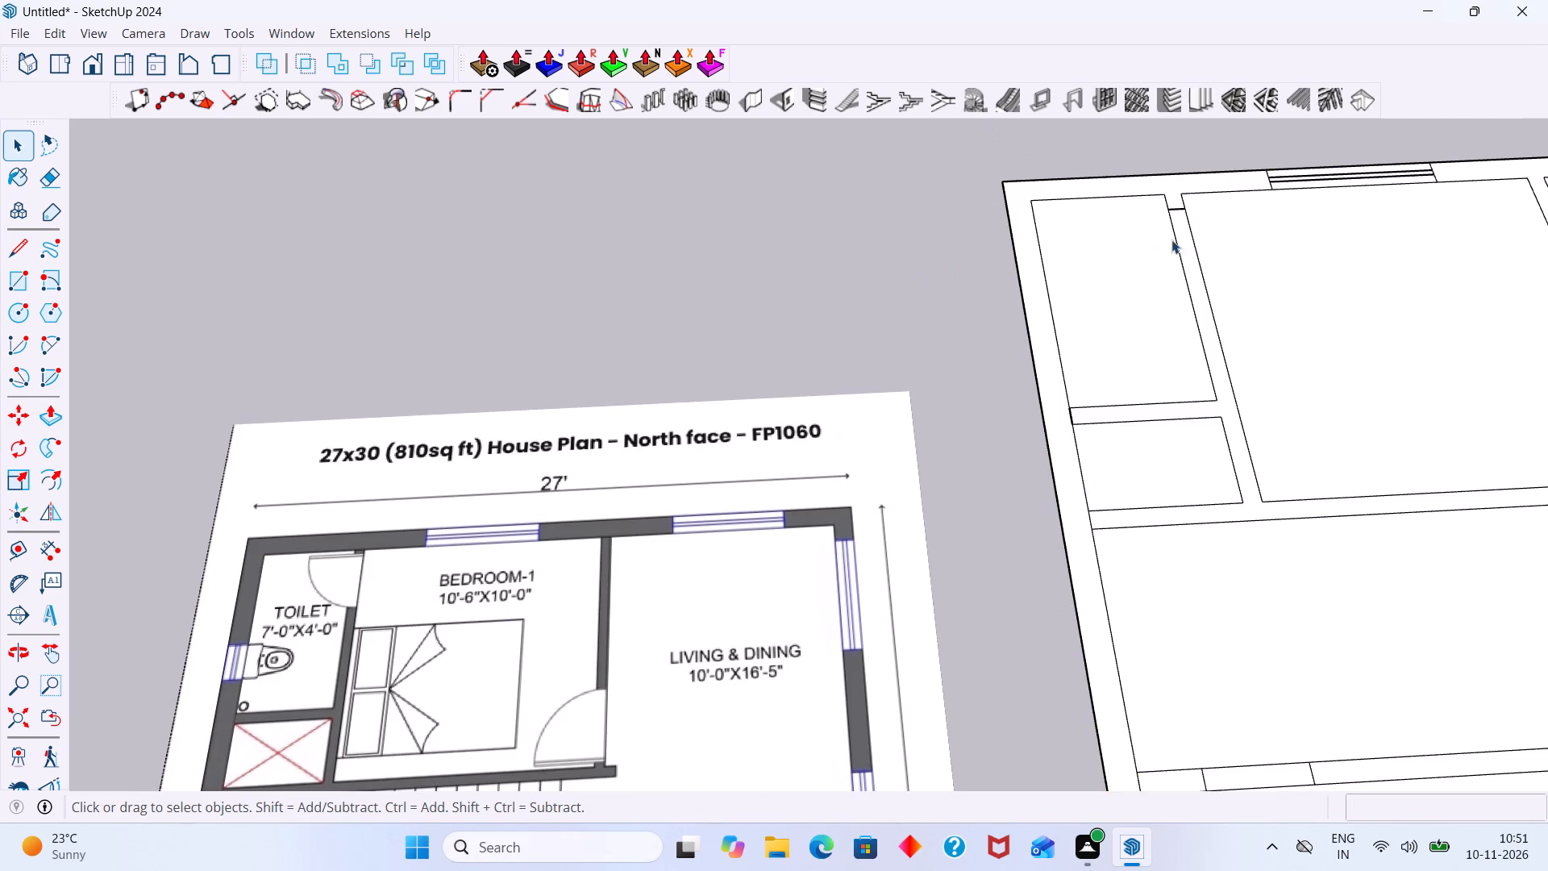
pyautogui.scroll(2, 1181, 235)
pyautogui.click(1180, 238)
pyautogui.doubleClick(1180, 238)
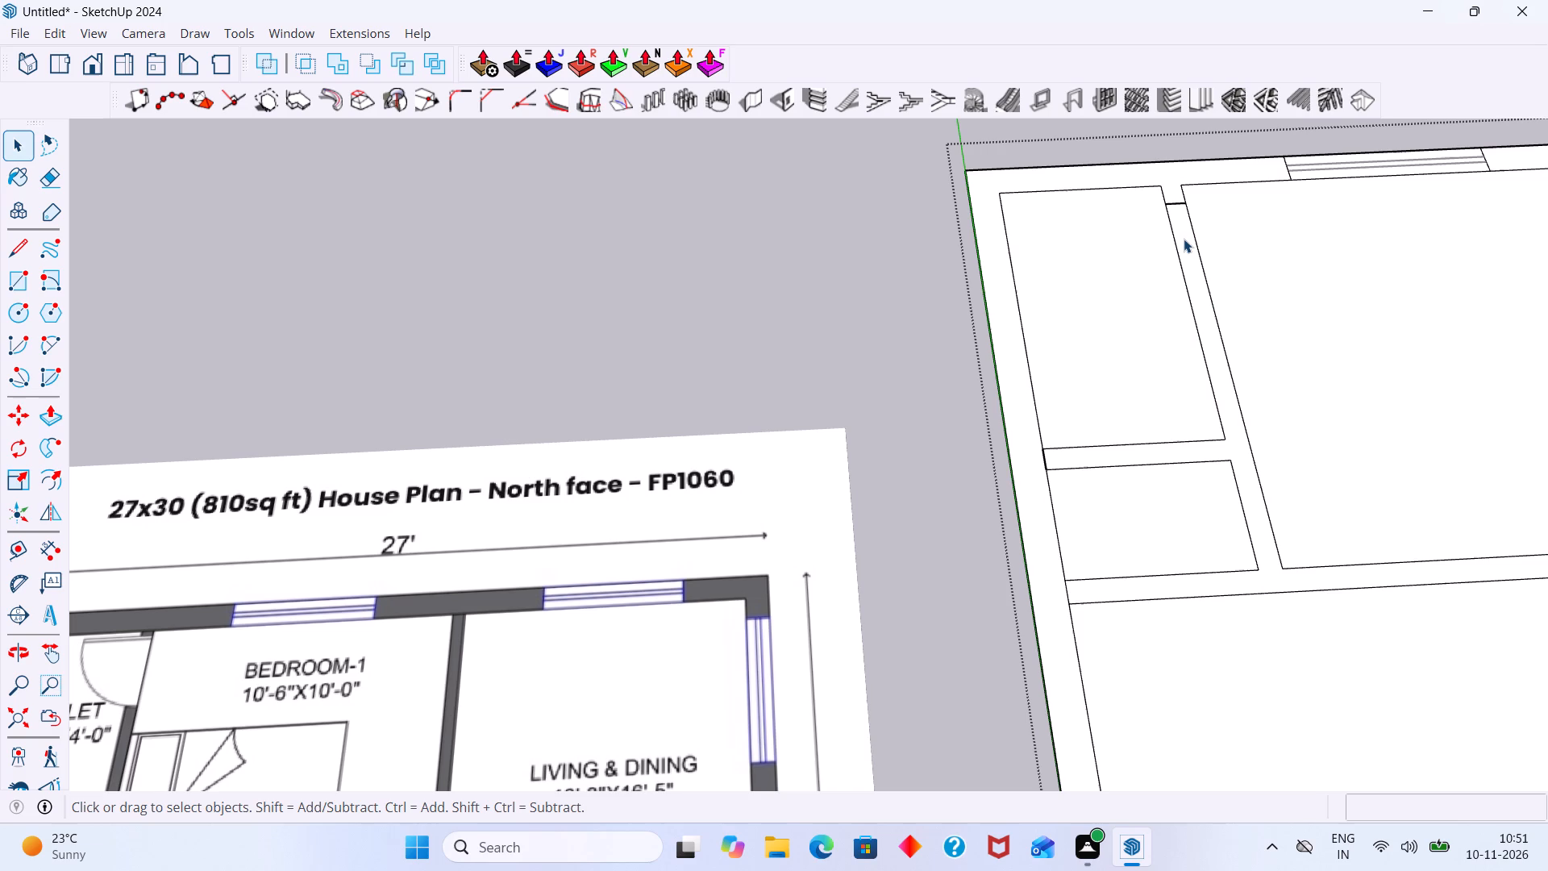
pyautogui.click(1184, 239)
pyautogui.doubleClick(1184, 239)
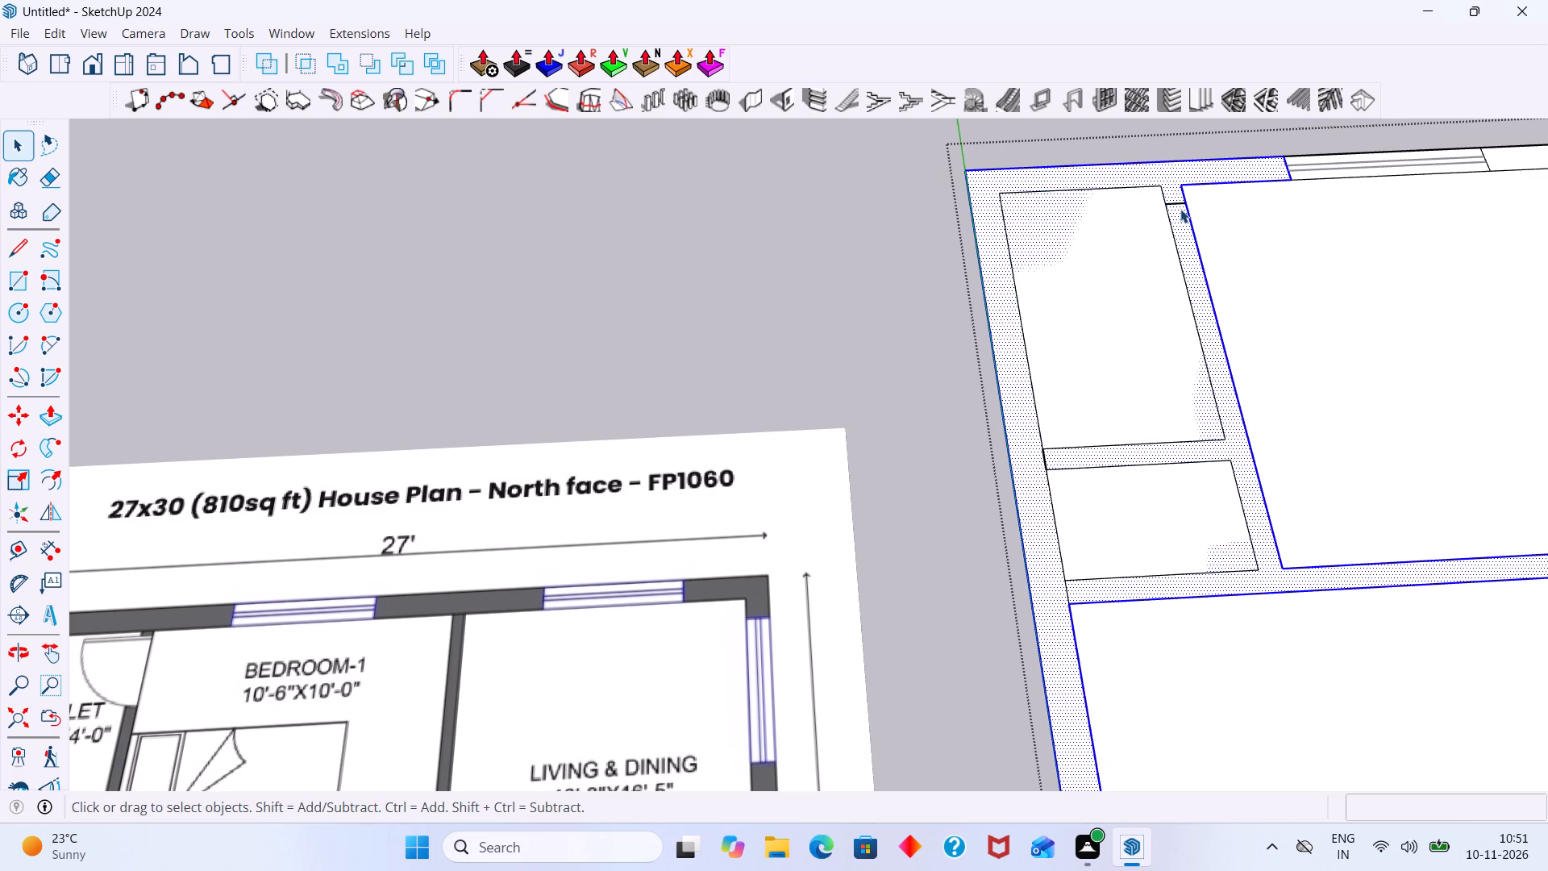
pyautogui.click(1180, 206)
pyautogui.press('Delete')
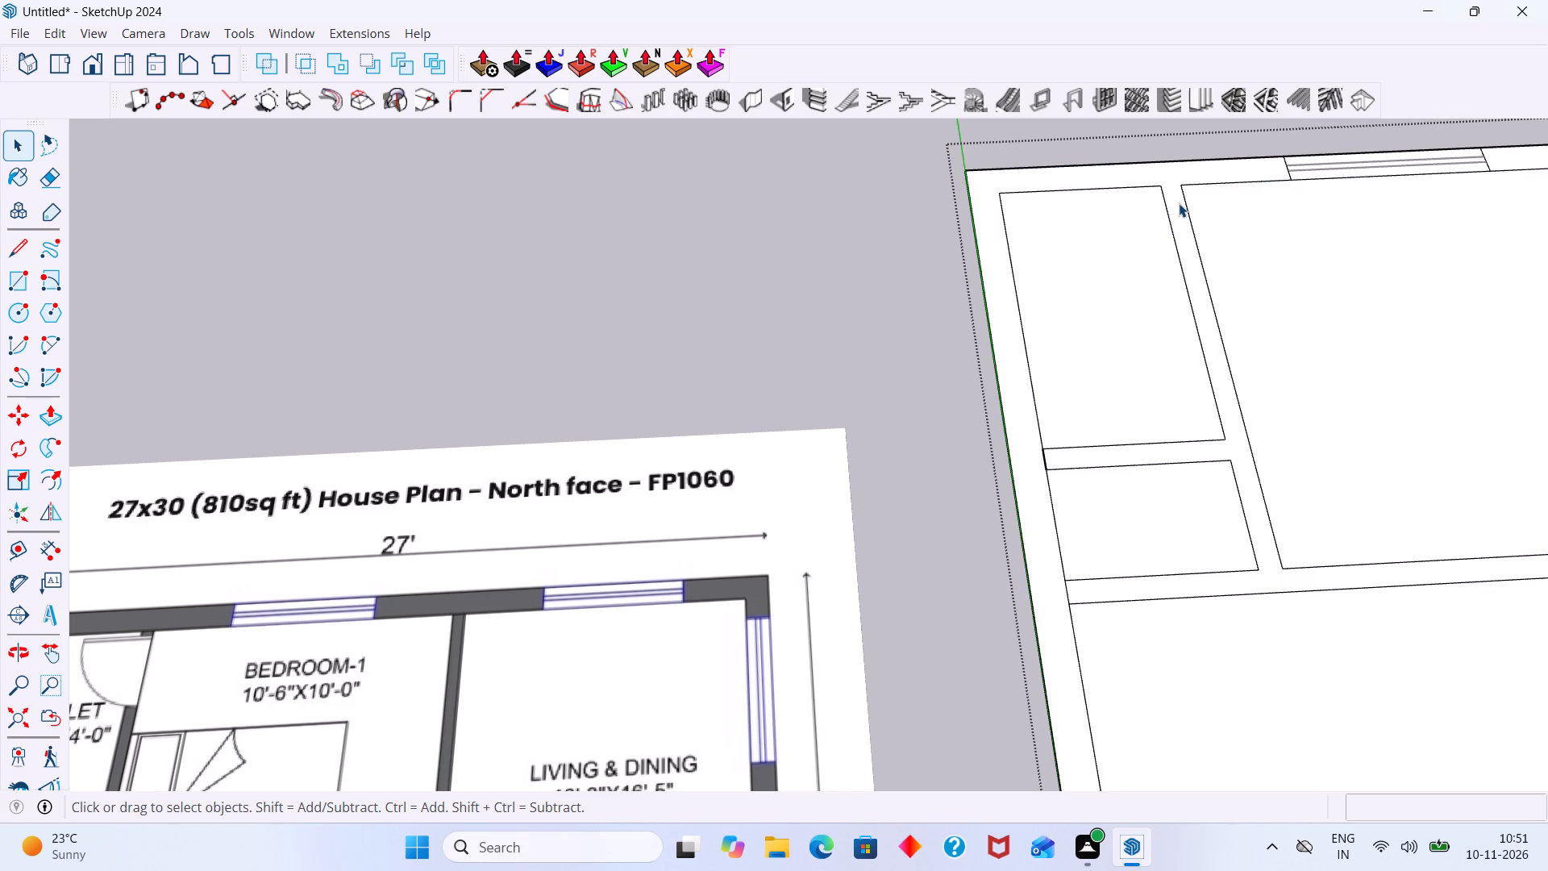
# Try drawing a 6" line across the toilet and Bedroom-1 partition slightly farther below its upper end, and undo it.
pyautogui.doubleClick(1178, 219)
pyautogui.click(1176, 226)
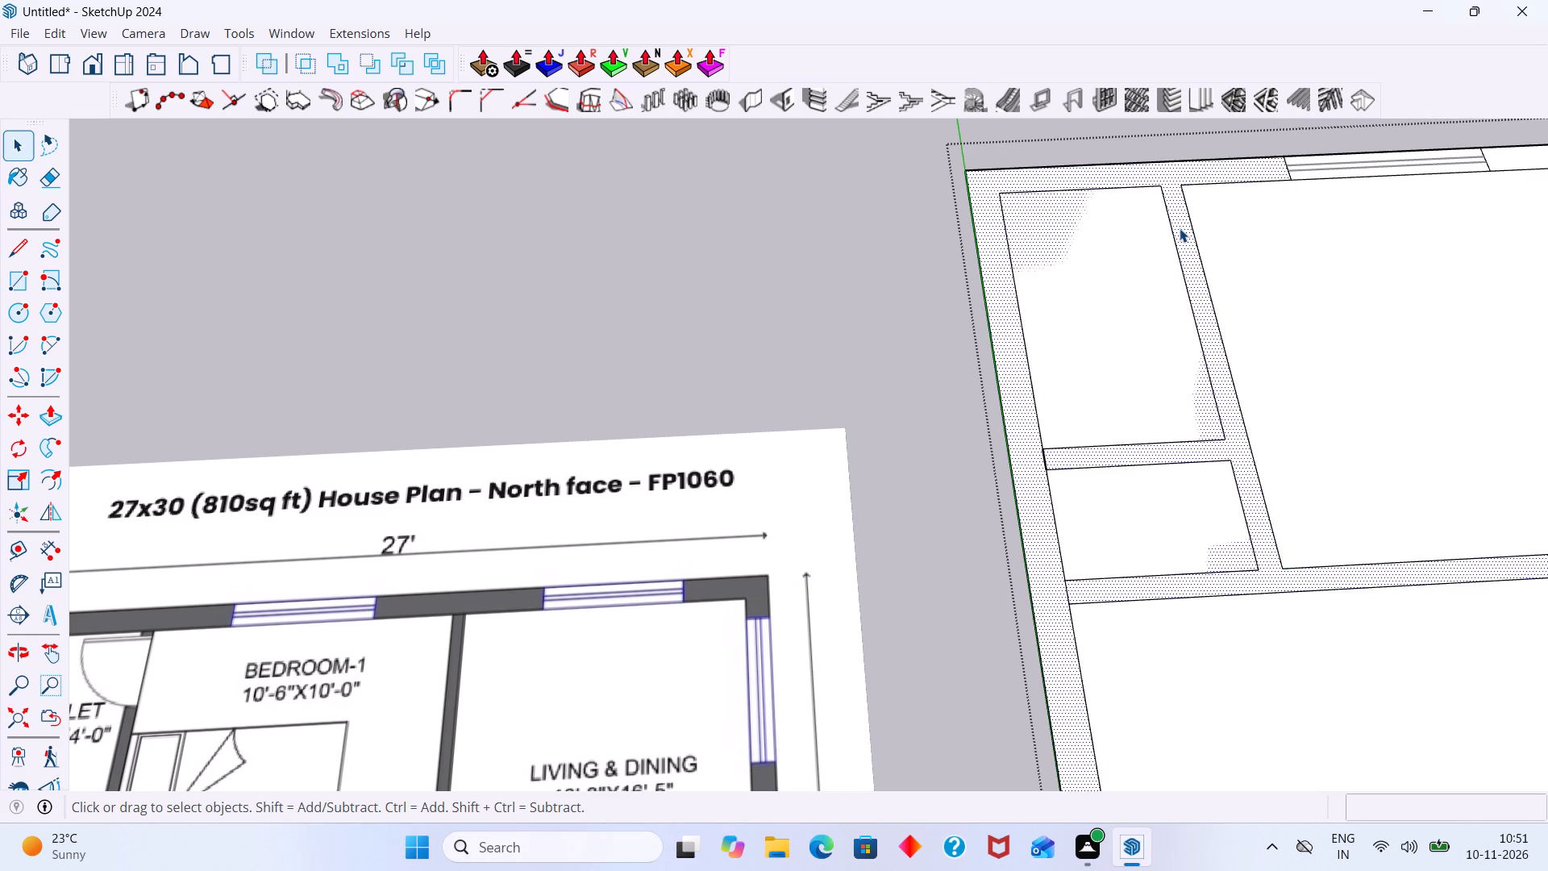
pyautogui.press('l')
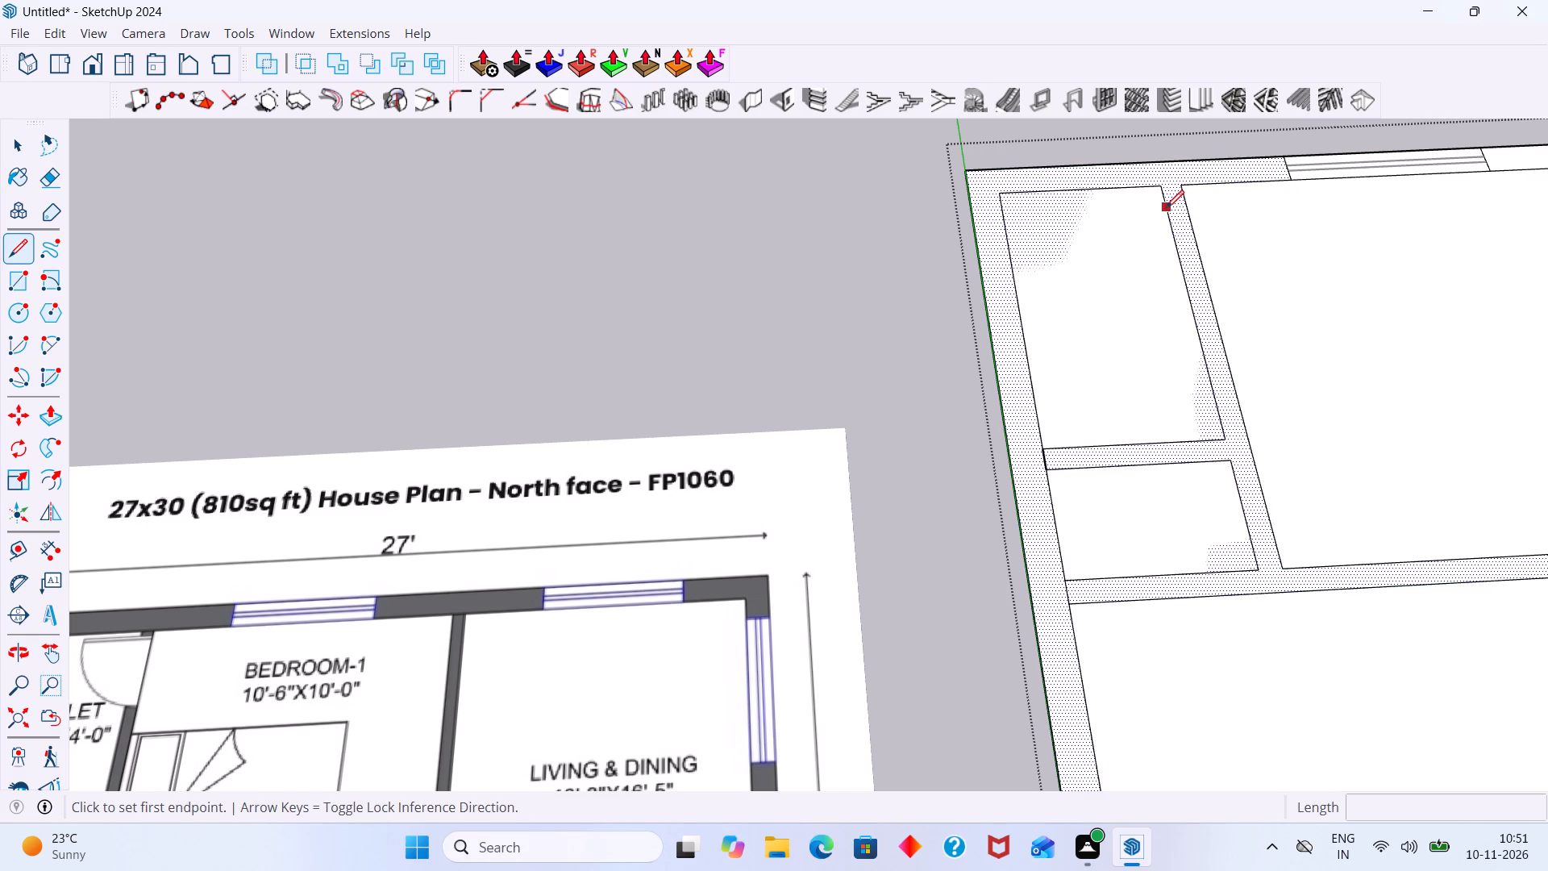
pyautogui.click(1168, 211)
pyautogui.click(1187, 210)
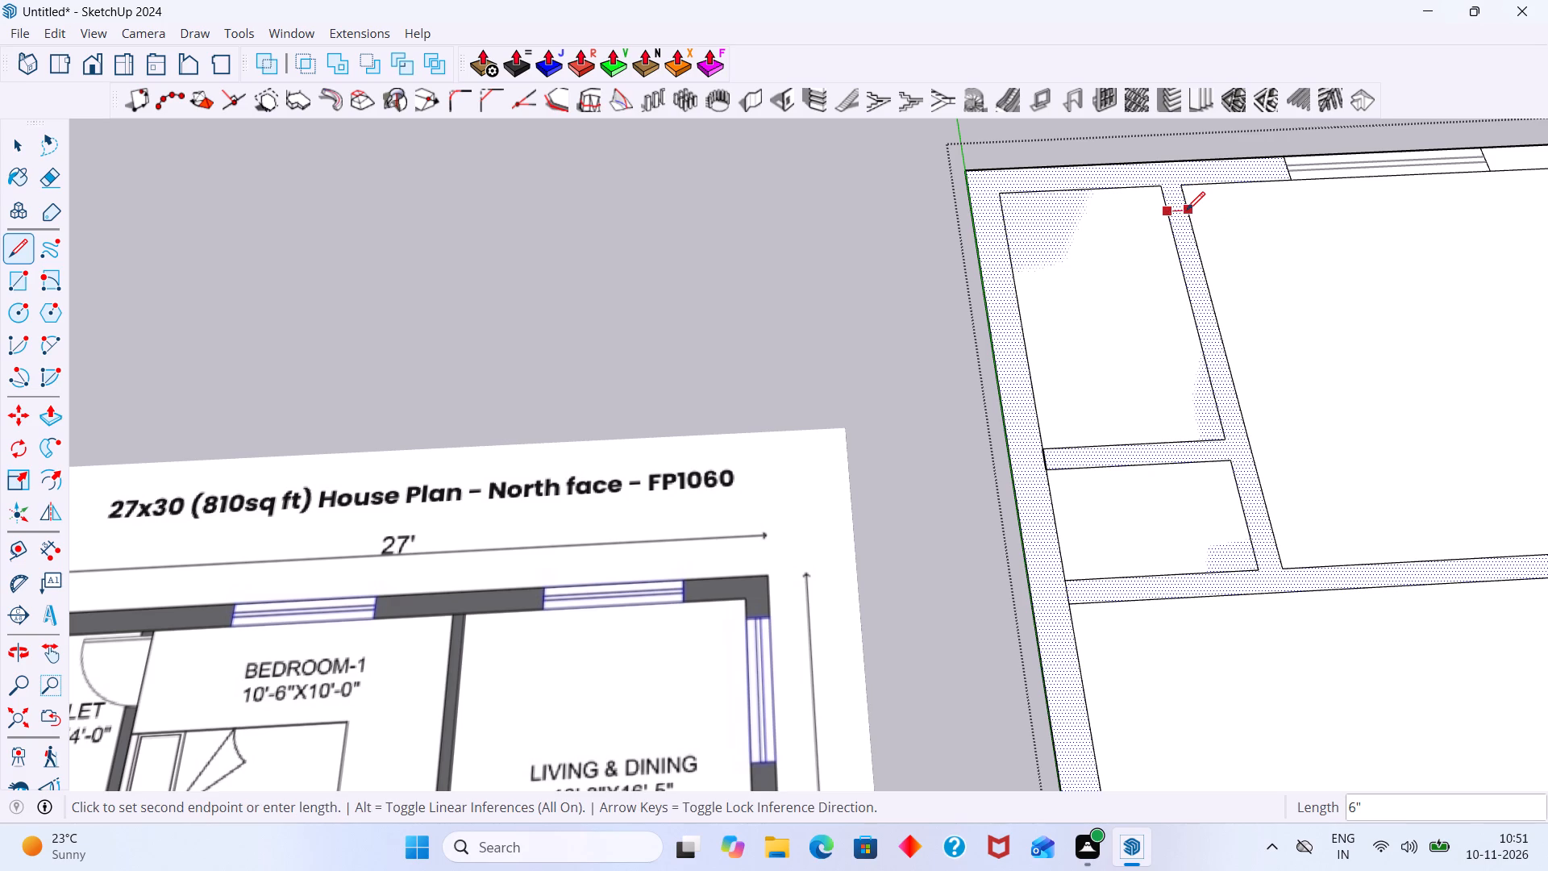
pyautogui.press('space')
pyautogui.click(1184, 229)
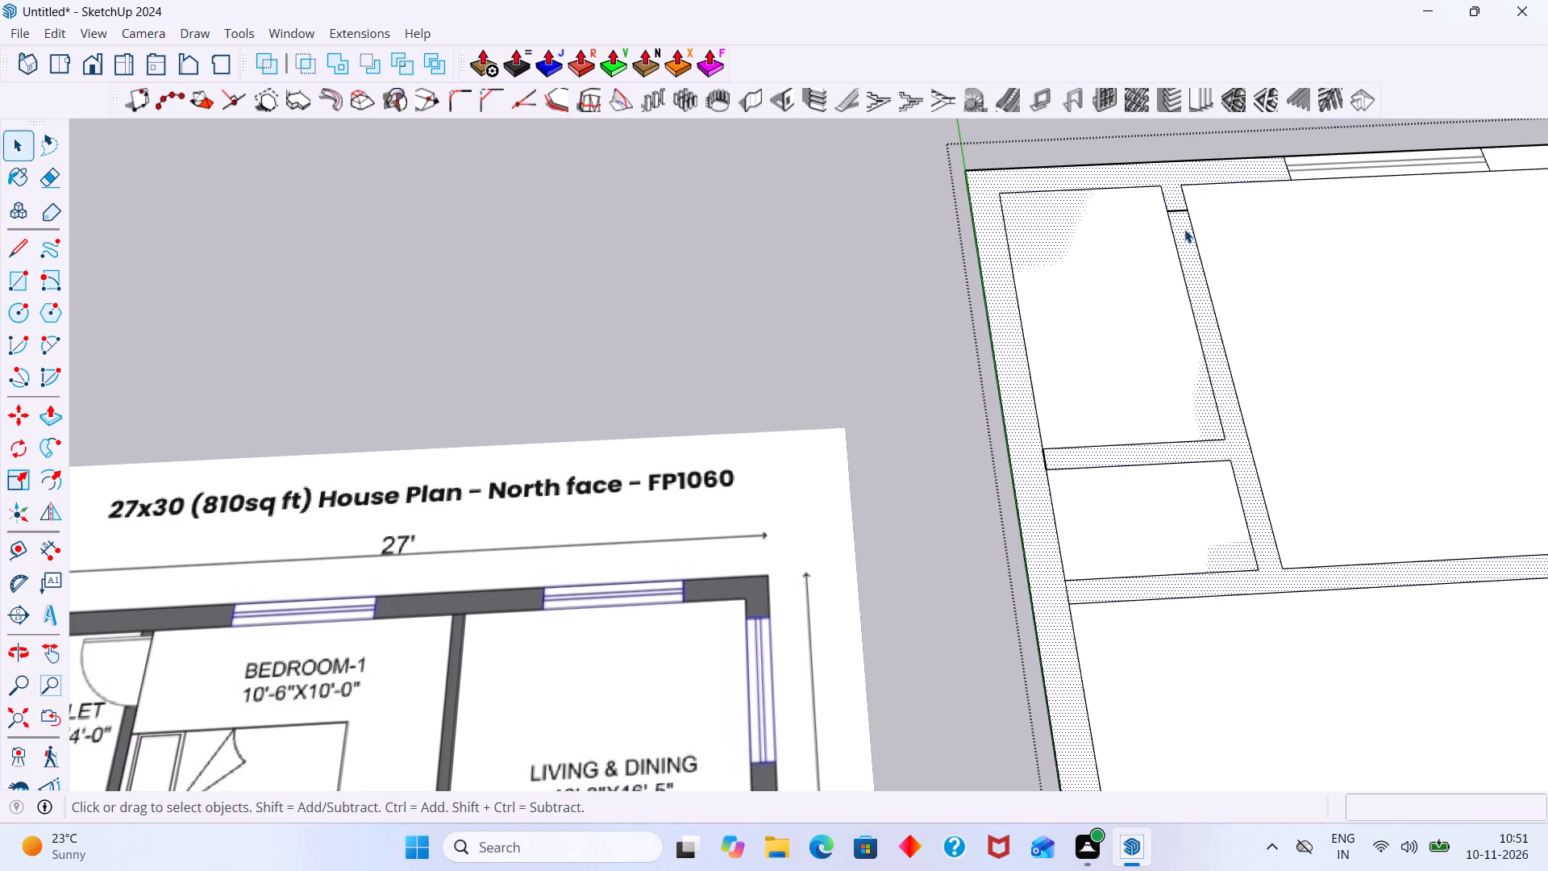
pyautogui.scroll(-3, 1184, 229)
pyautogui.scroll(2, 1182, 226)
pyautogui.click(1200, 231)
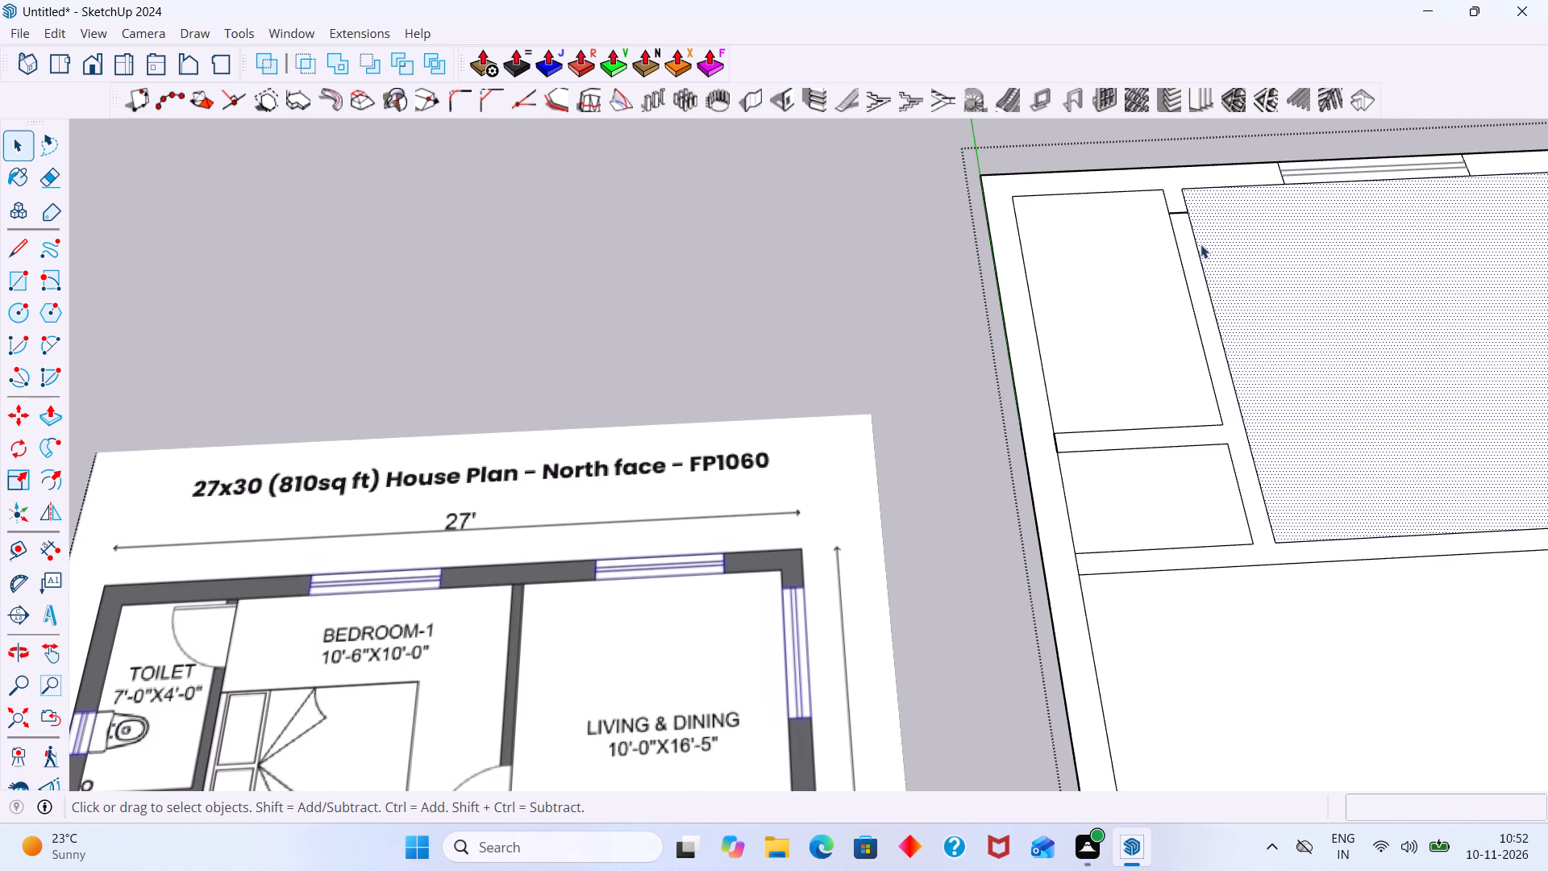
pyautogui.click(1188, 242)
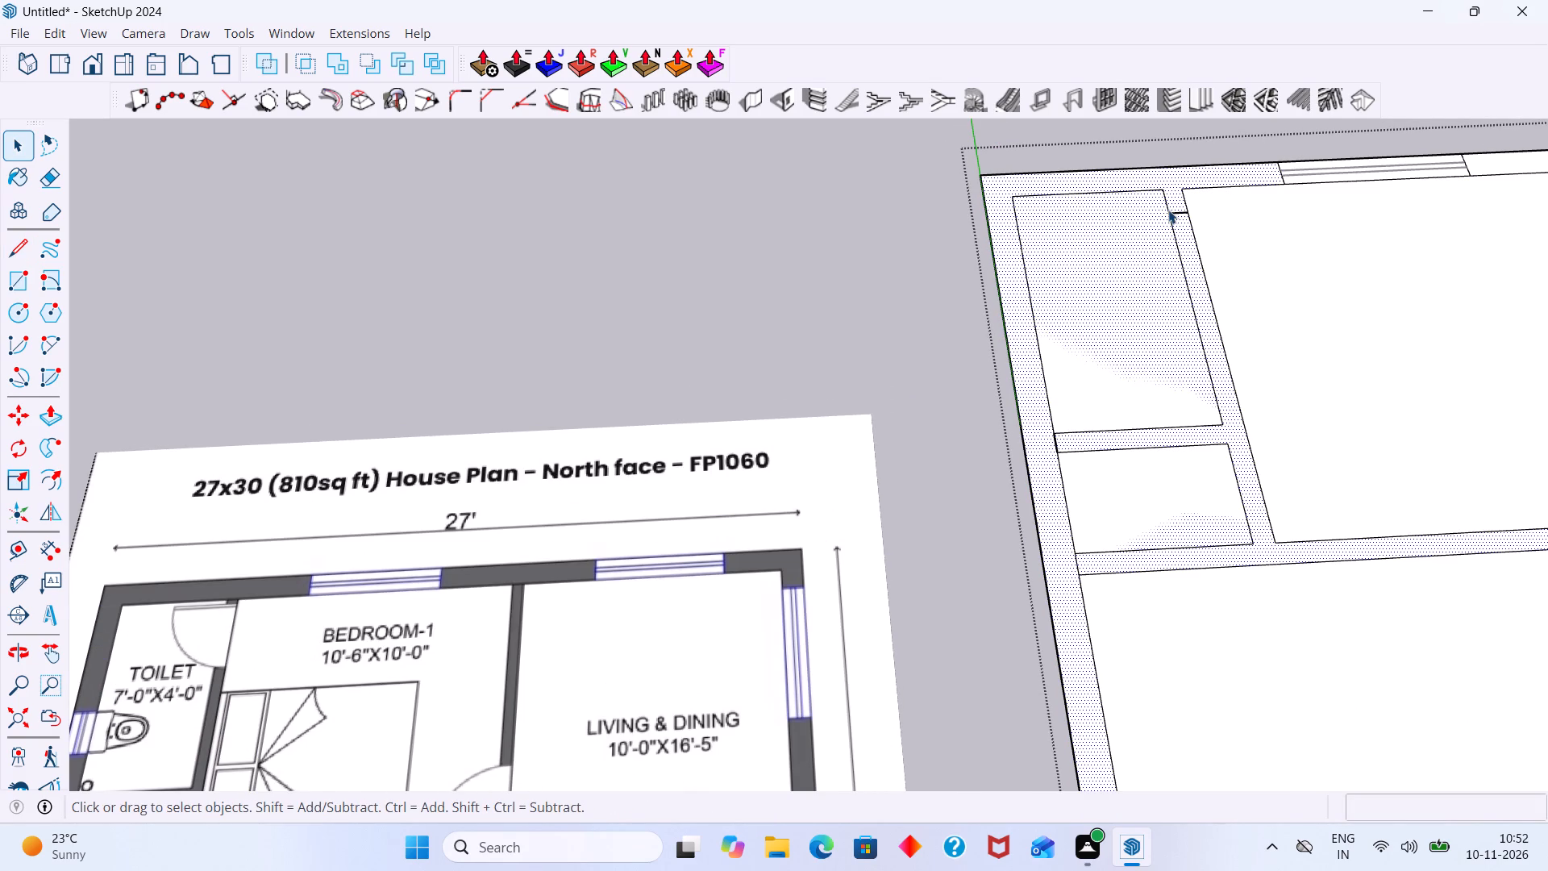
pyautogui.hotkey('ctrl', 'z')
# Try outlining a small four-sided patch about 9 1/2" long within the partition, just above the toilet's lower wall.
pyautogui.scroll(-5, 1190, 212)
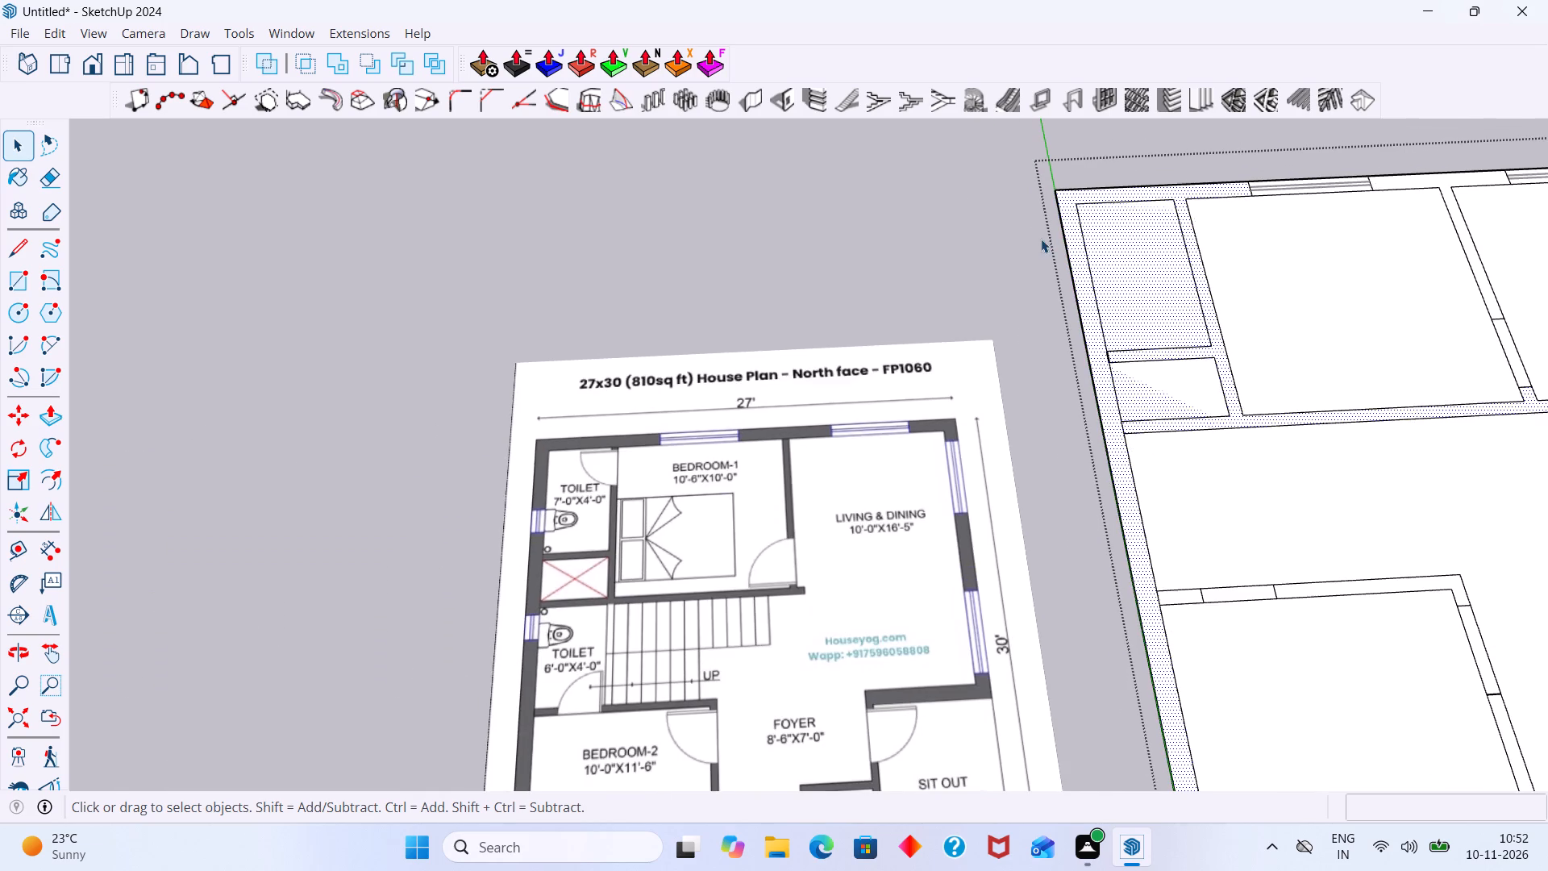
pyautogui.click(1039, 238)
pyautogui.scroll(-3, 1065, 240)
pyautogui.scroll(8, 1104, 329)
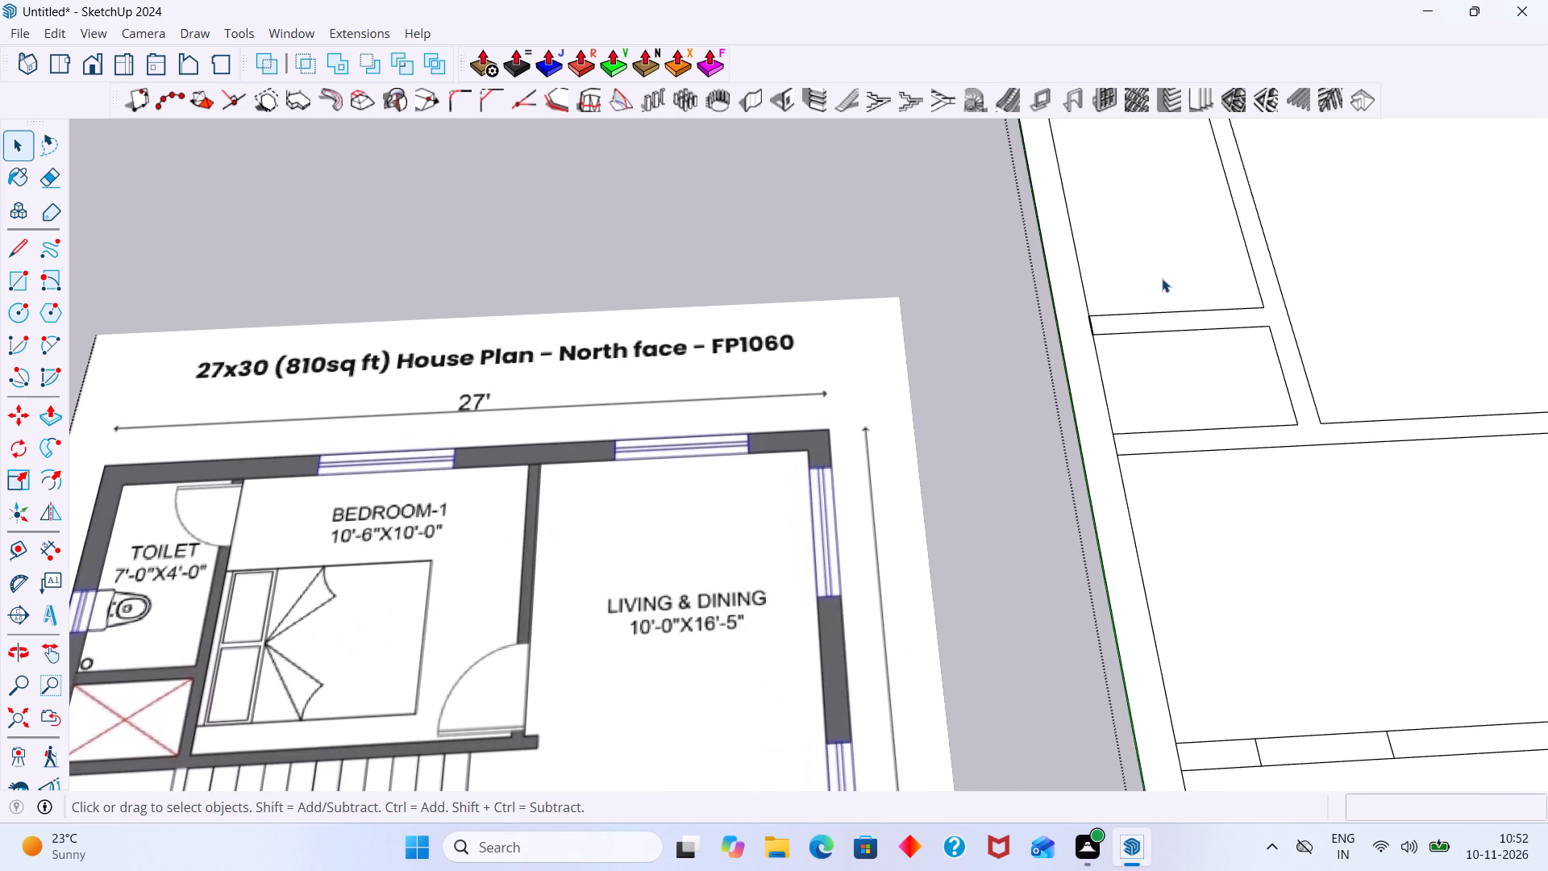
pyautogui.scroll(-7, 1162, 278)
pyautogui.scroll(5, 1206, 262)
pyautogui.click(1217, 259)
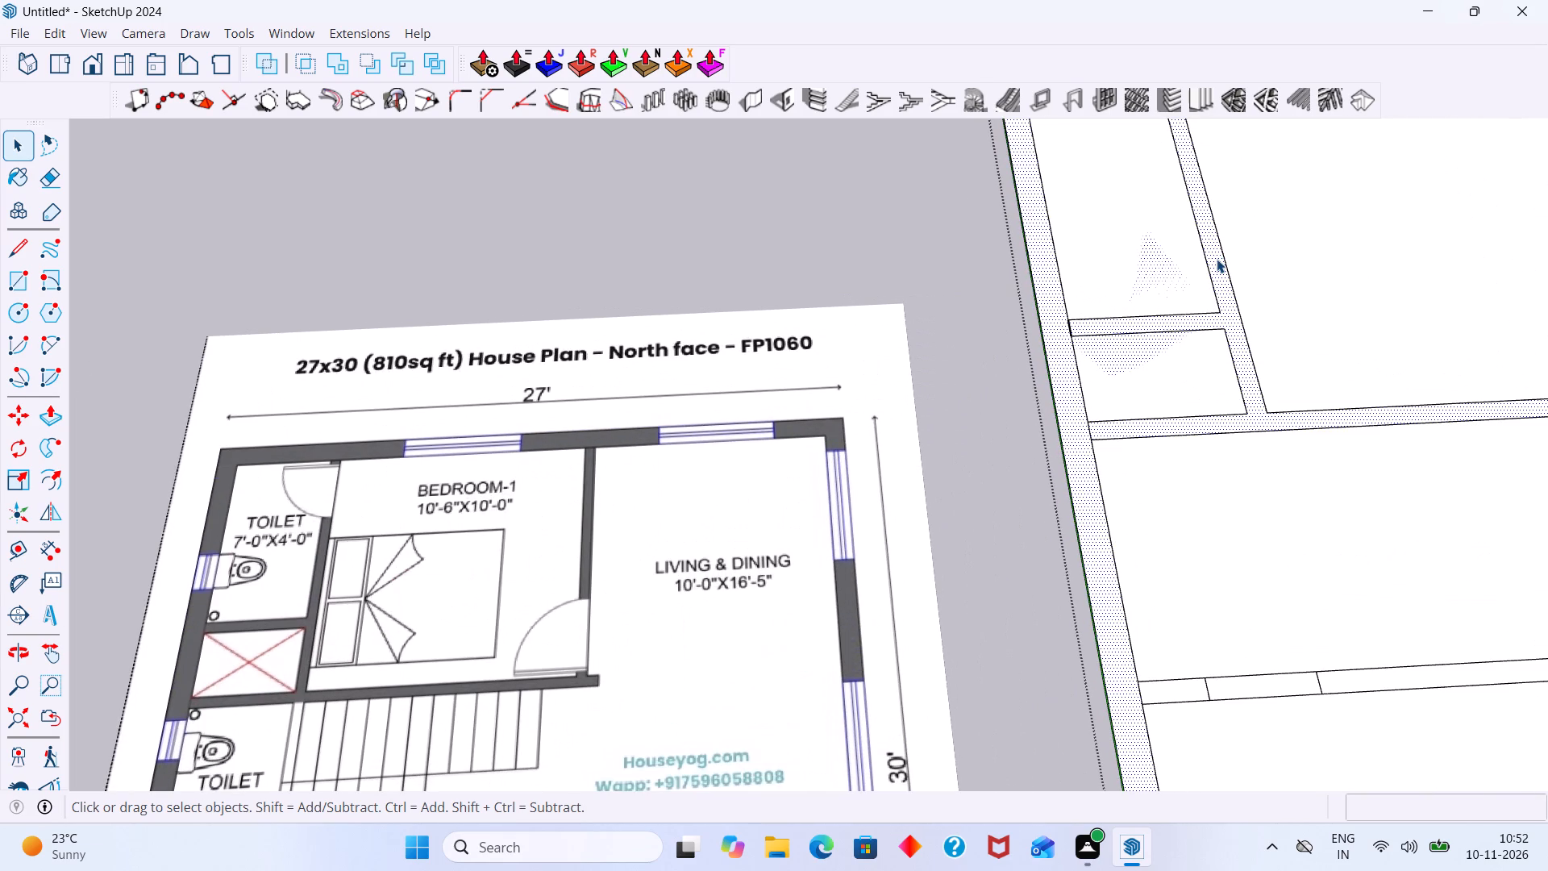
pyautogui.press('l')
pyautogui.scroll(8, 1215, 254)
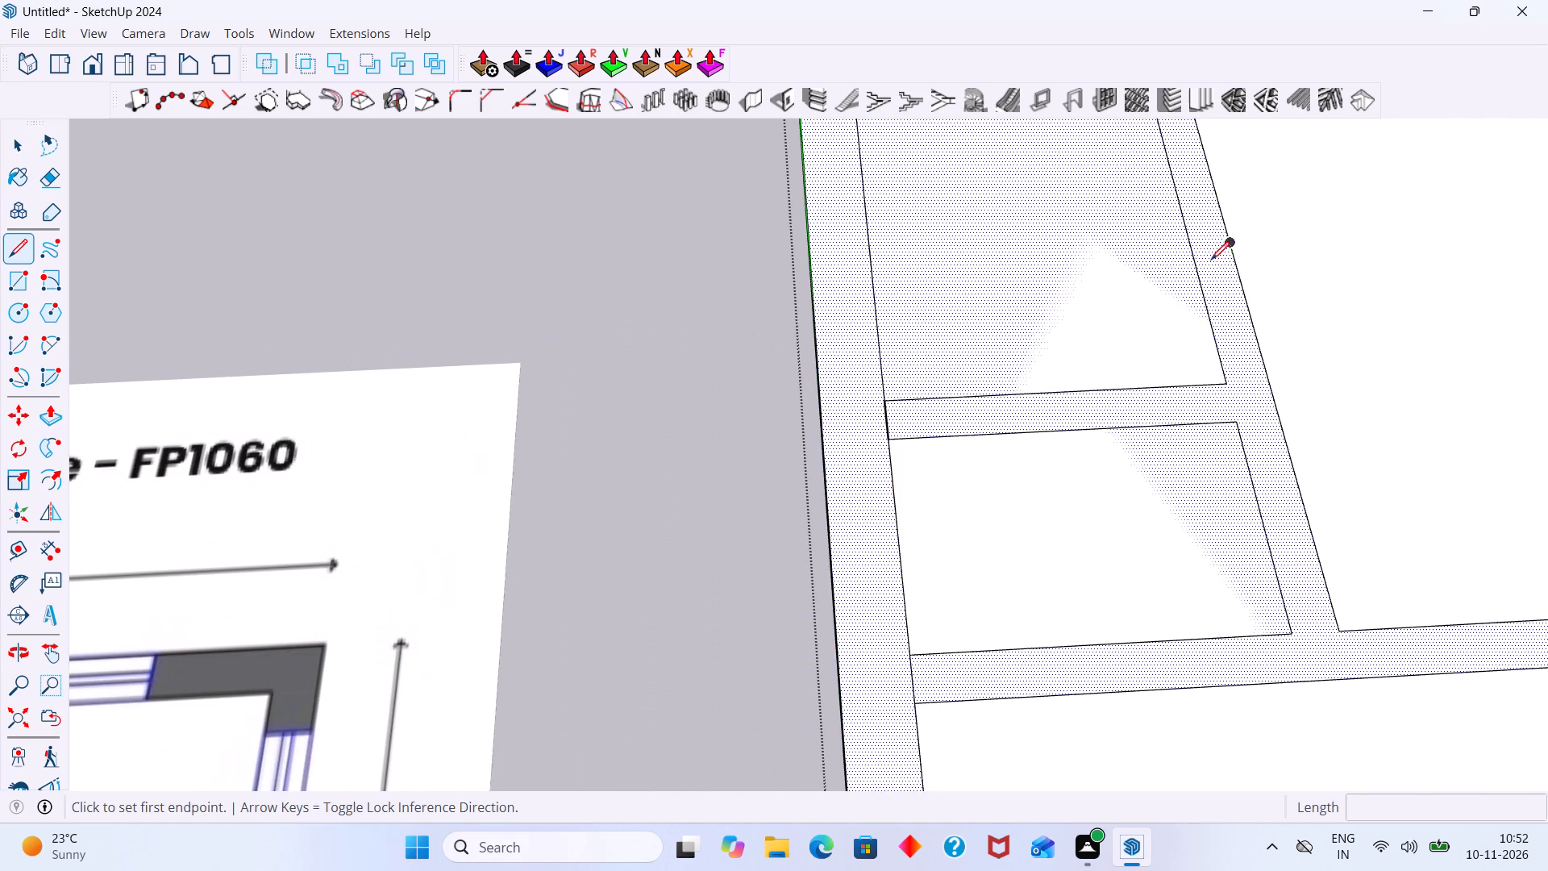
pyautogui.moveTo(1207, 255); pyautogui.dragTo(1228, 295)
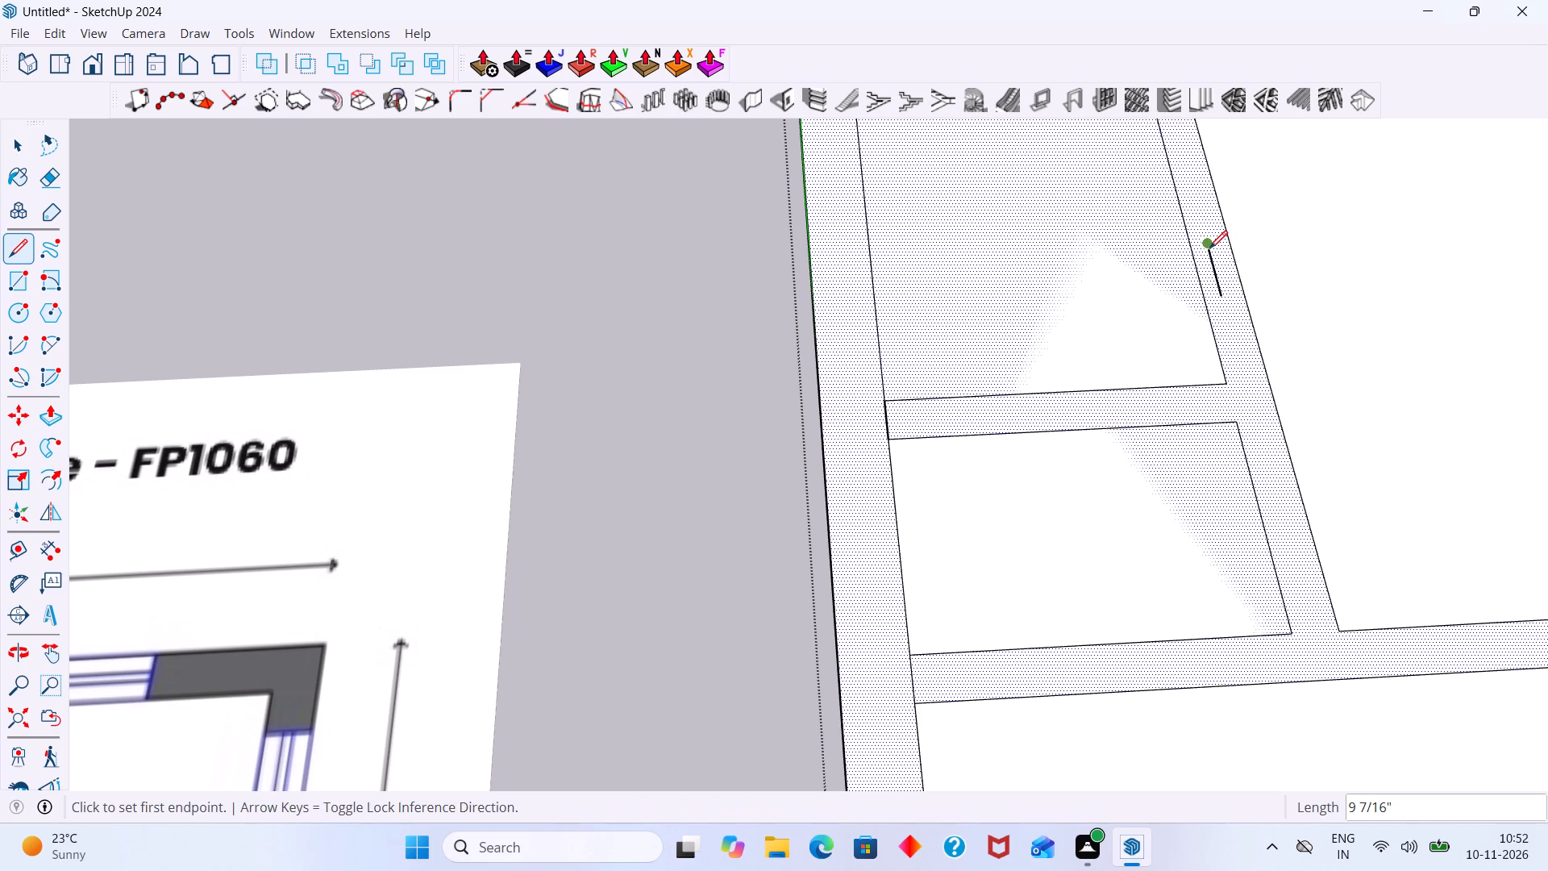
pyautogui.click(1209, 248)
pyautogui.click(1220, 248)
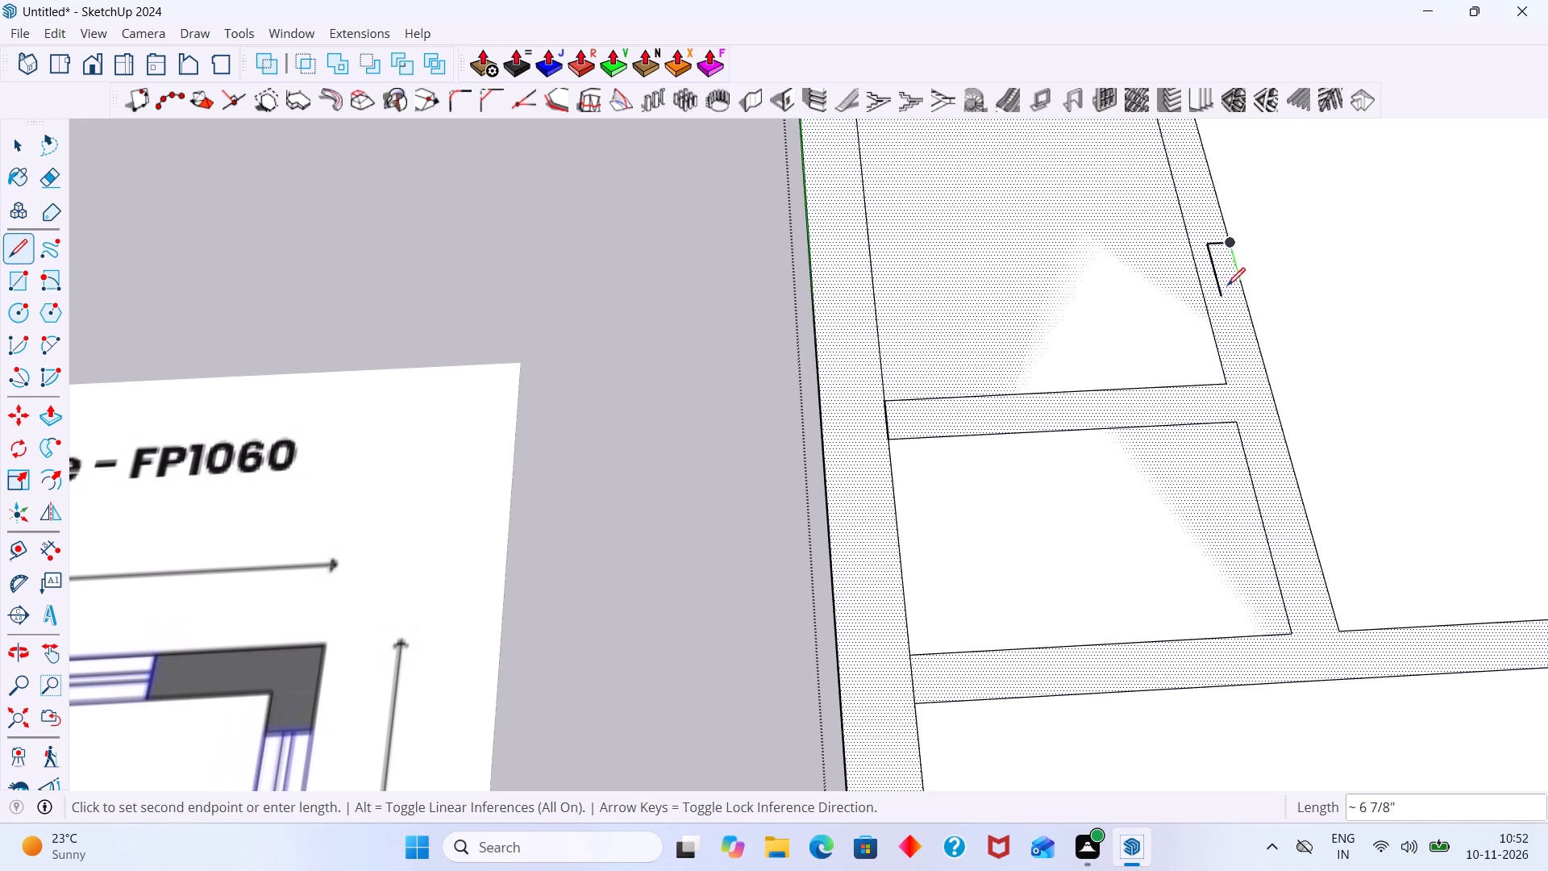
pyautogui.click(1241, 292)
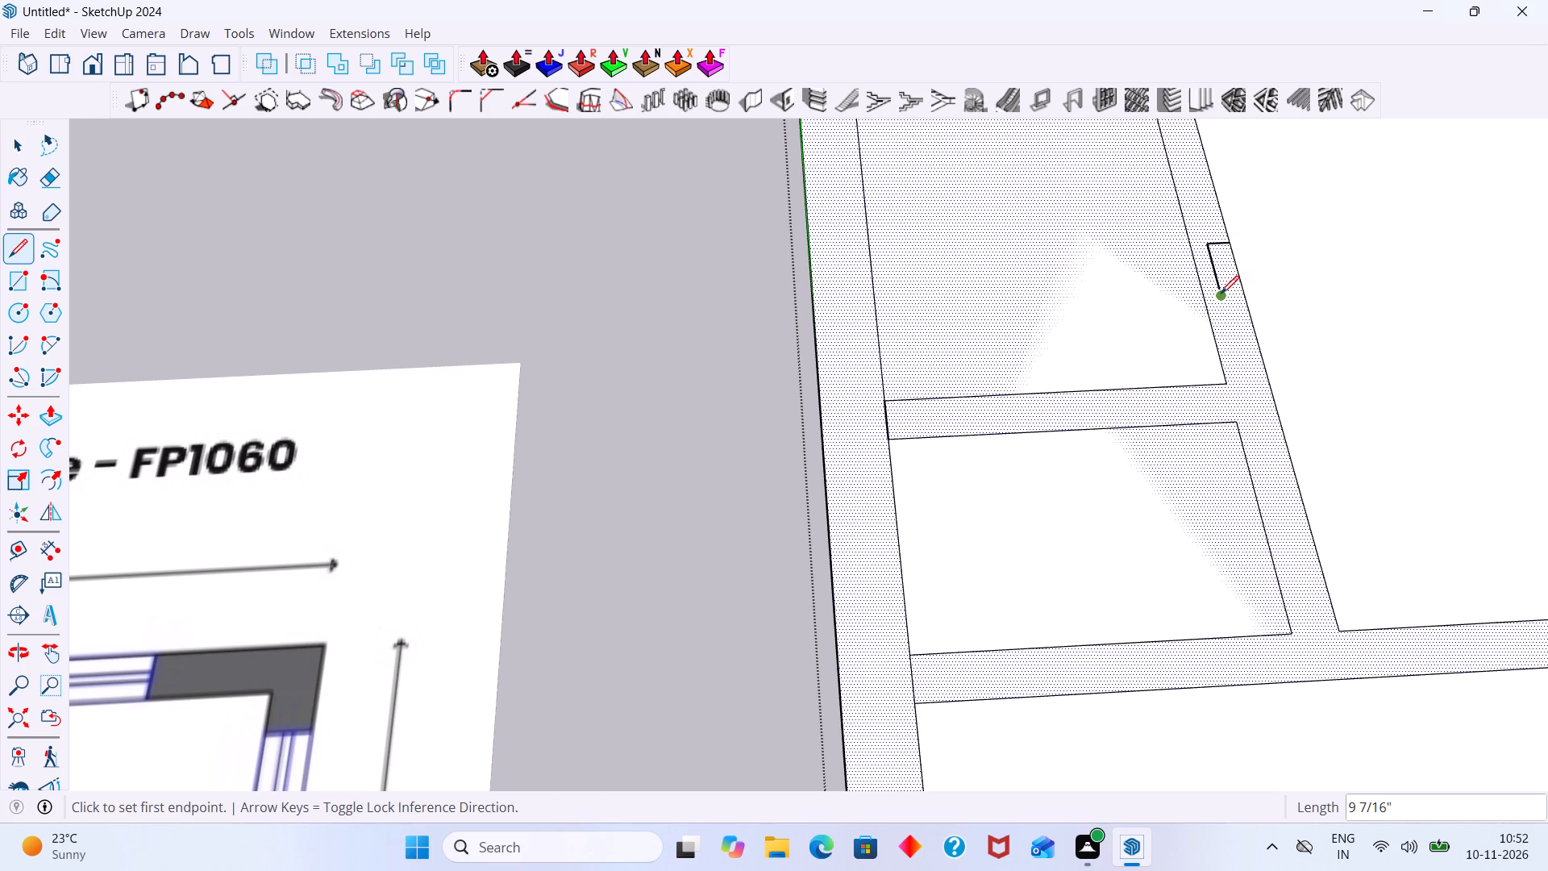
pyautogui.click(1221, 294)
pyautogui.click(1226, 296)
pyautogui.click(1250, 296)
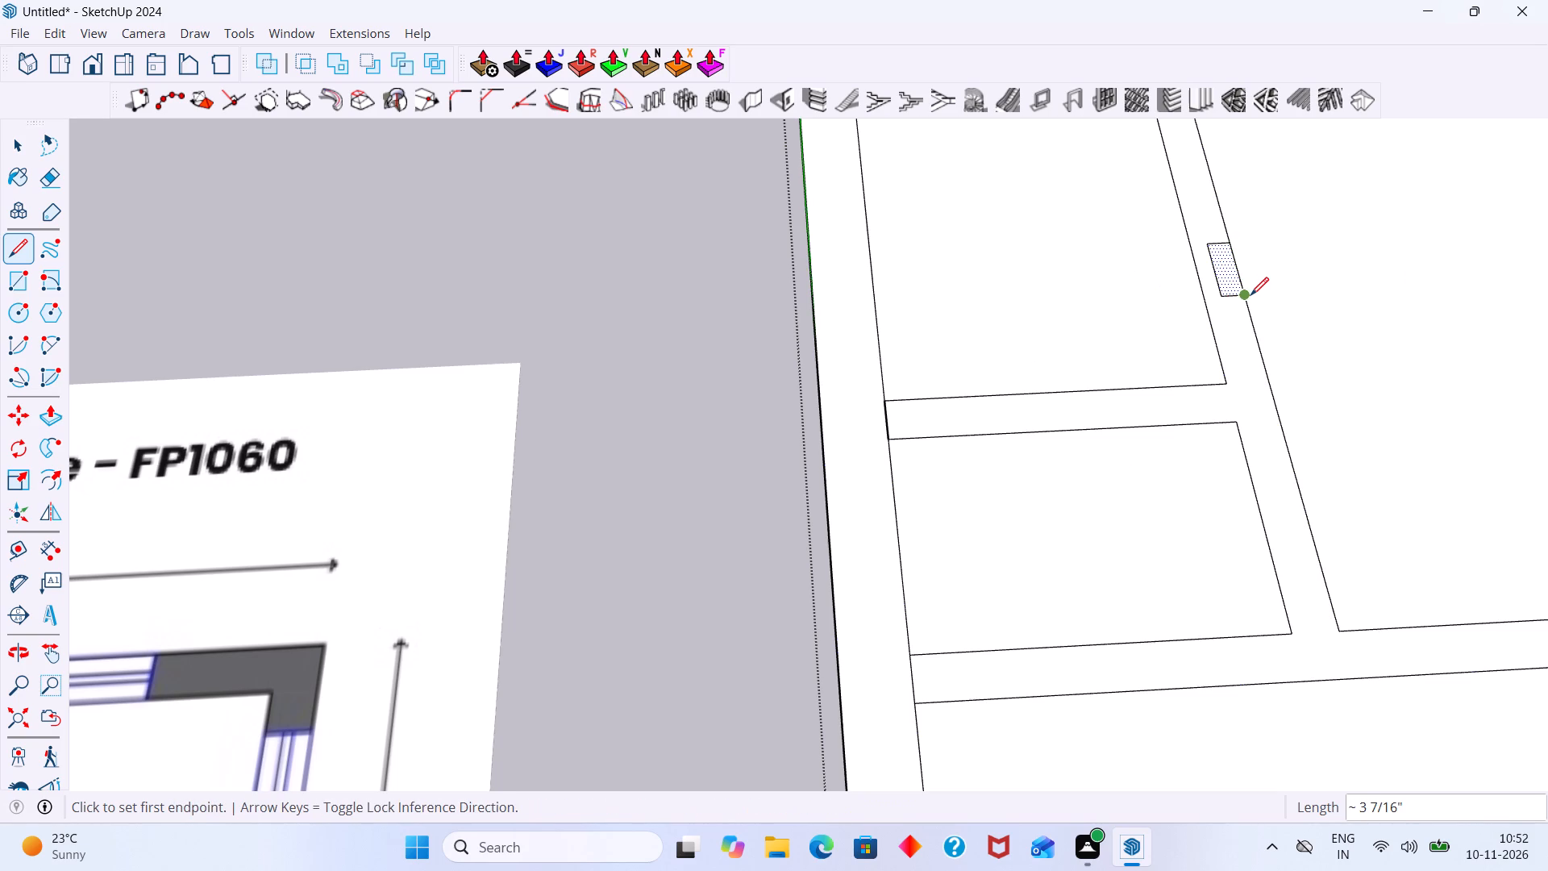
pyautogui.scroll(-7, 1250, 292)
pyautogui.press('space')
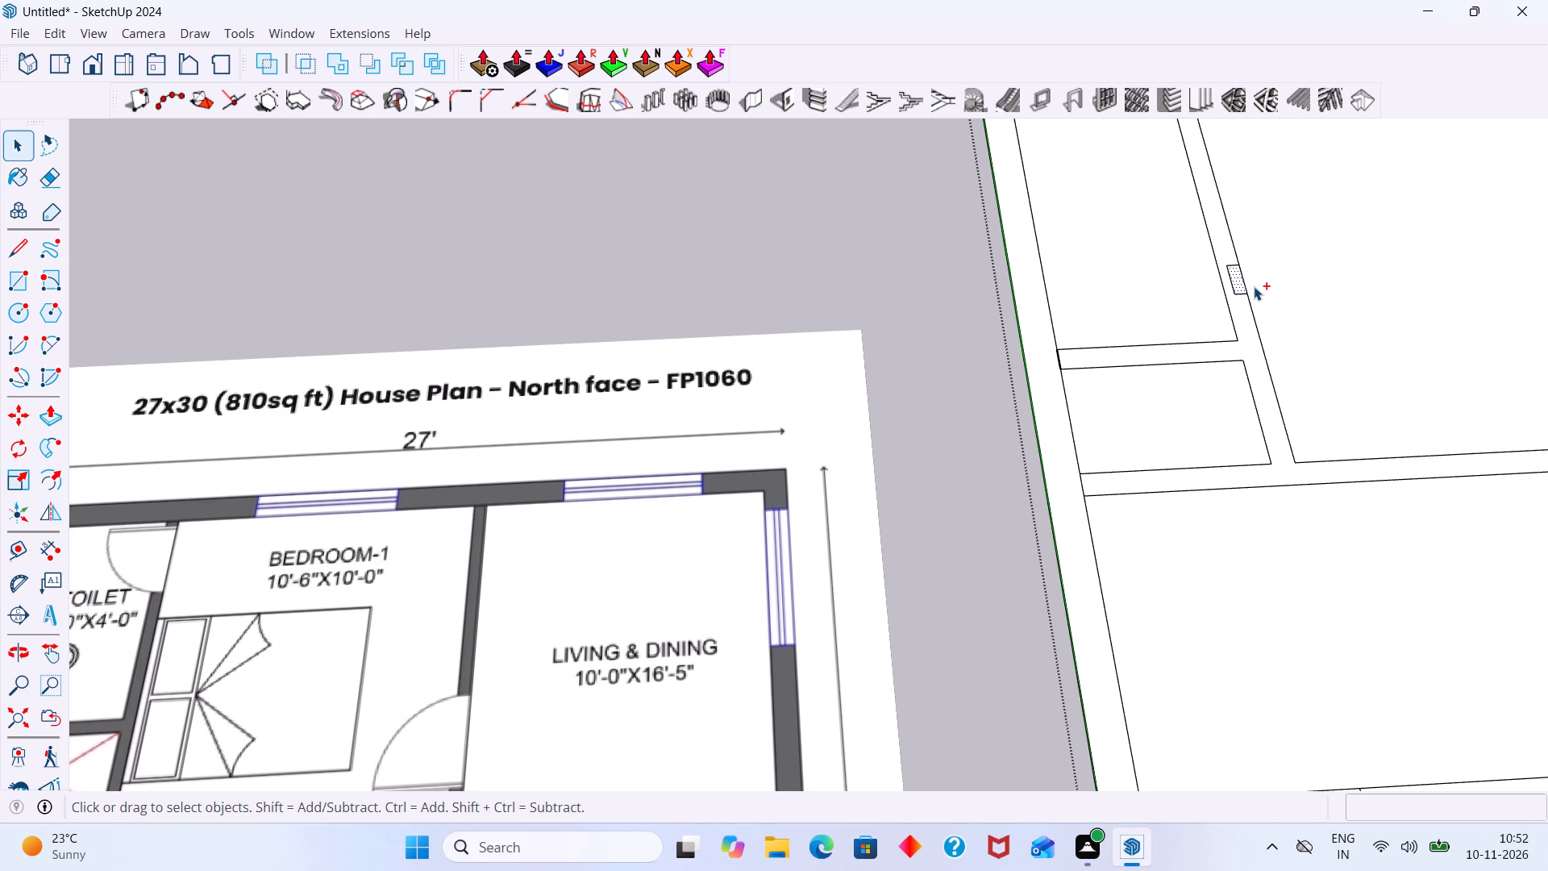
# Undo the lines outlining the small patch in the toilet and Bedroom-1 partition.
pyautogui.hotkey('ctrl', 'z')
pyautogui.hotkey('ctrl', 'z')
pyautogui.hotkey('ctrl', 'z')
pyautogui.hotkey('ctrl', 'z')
# Draw a 6" line across the toilet and Bedroom-1 partition just below its upper end.
pyautogui.scroll(-7, 1255, 285)
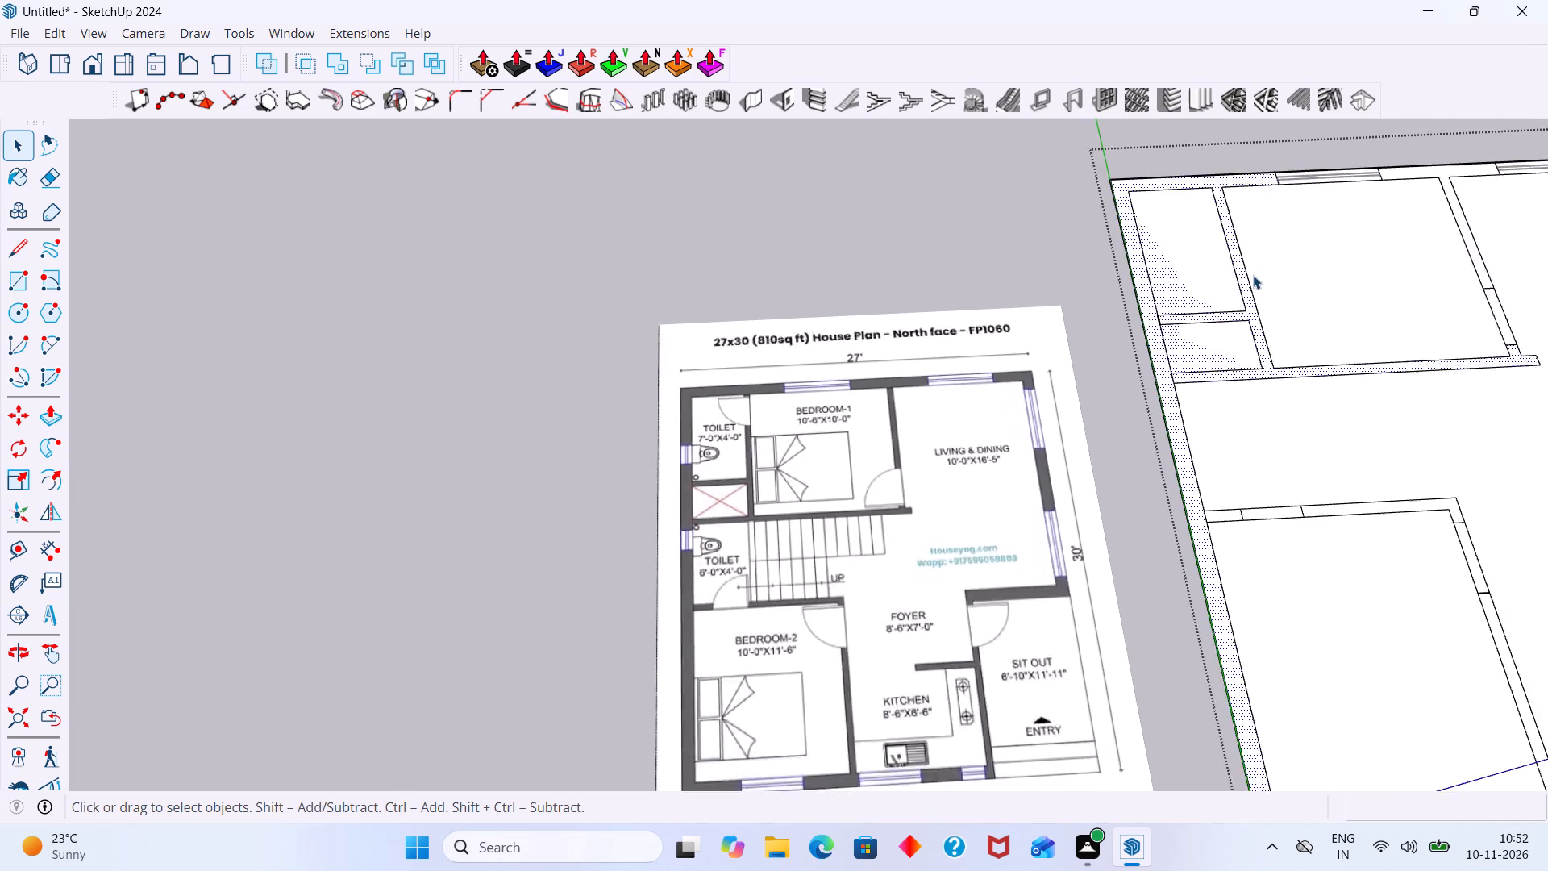
pyautogui.scroll(-5, 1253, 275)
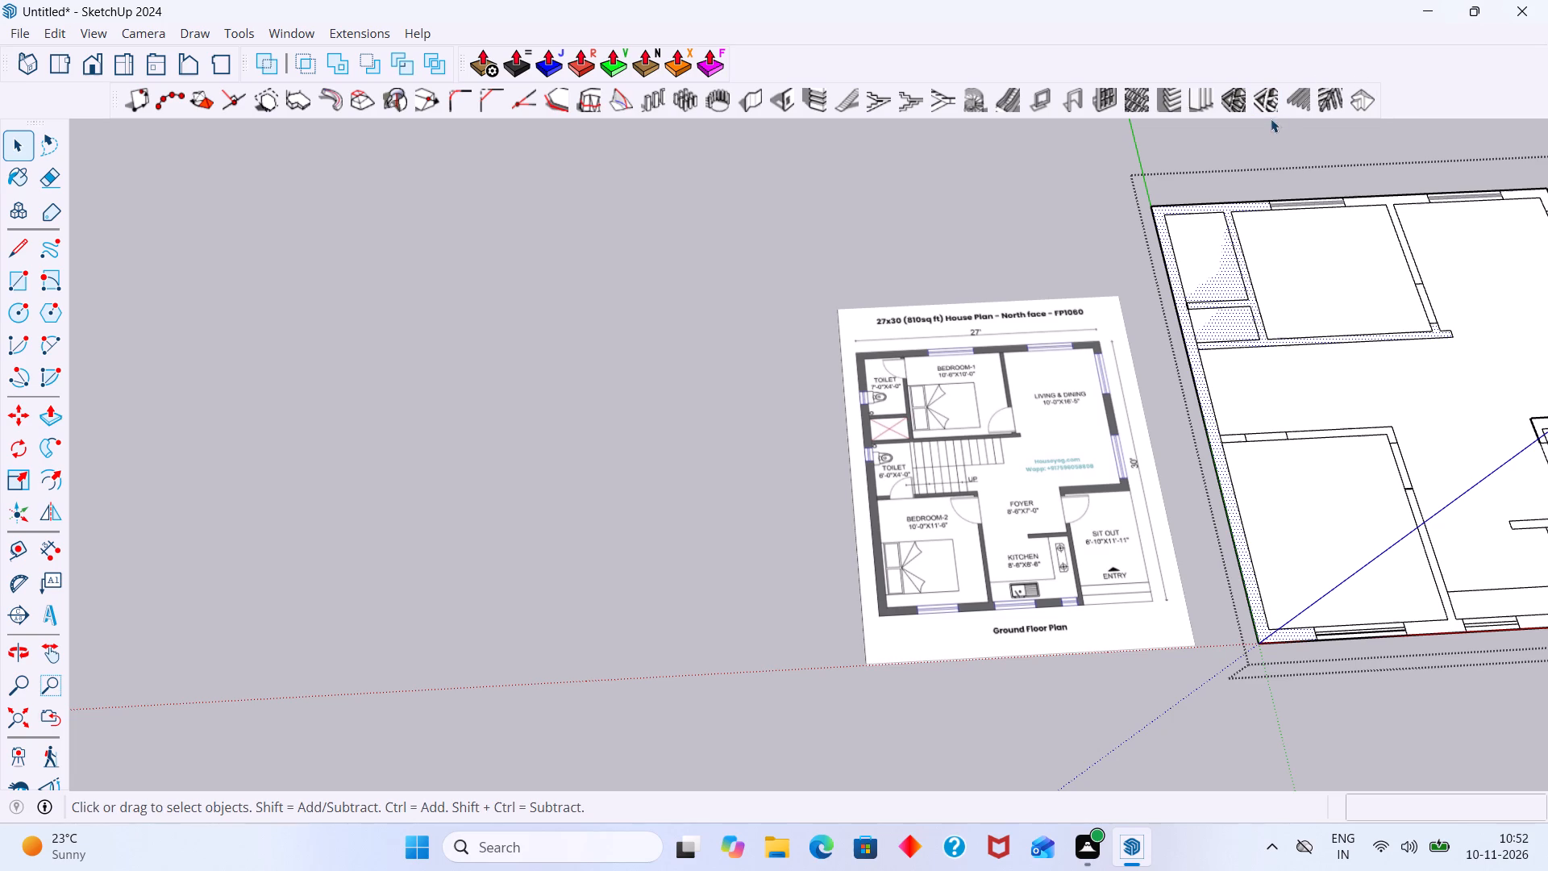
pyautogui.scroll(4, 1233, 236)
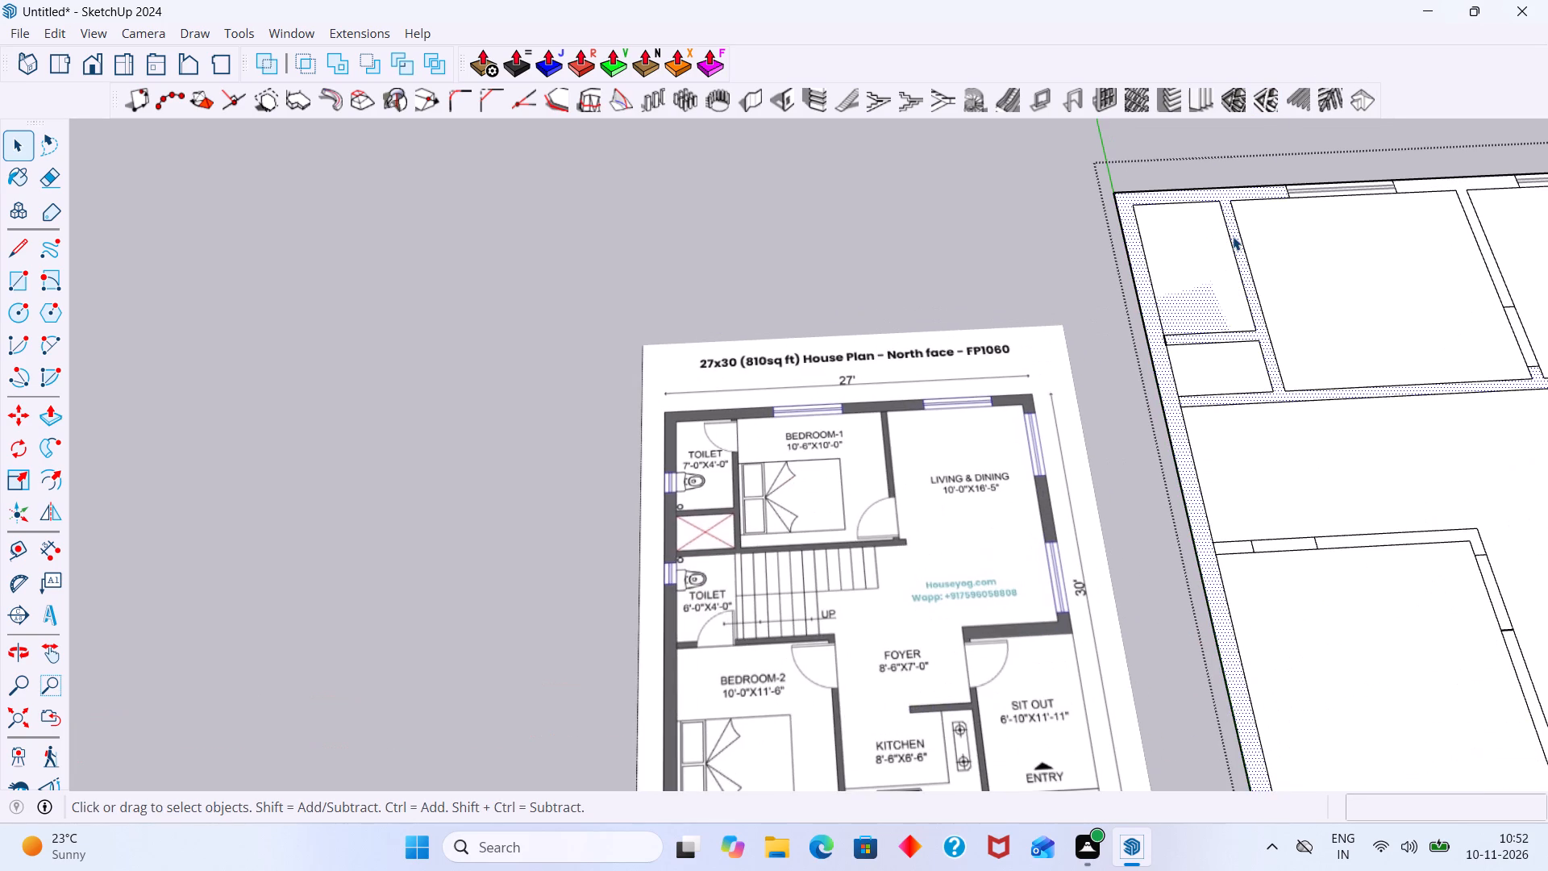
pyautogui.press('l')
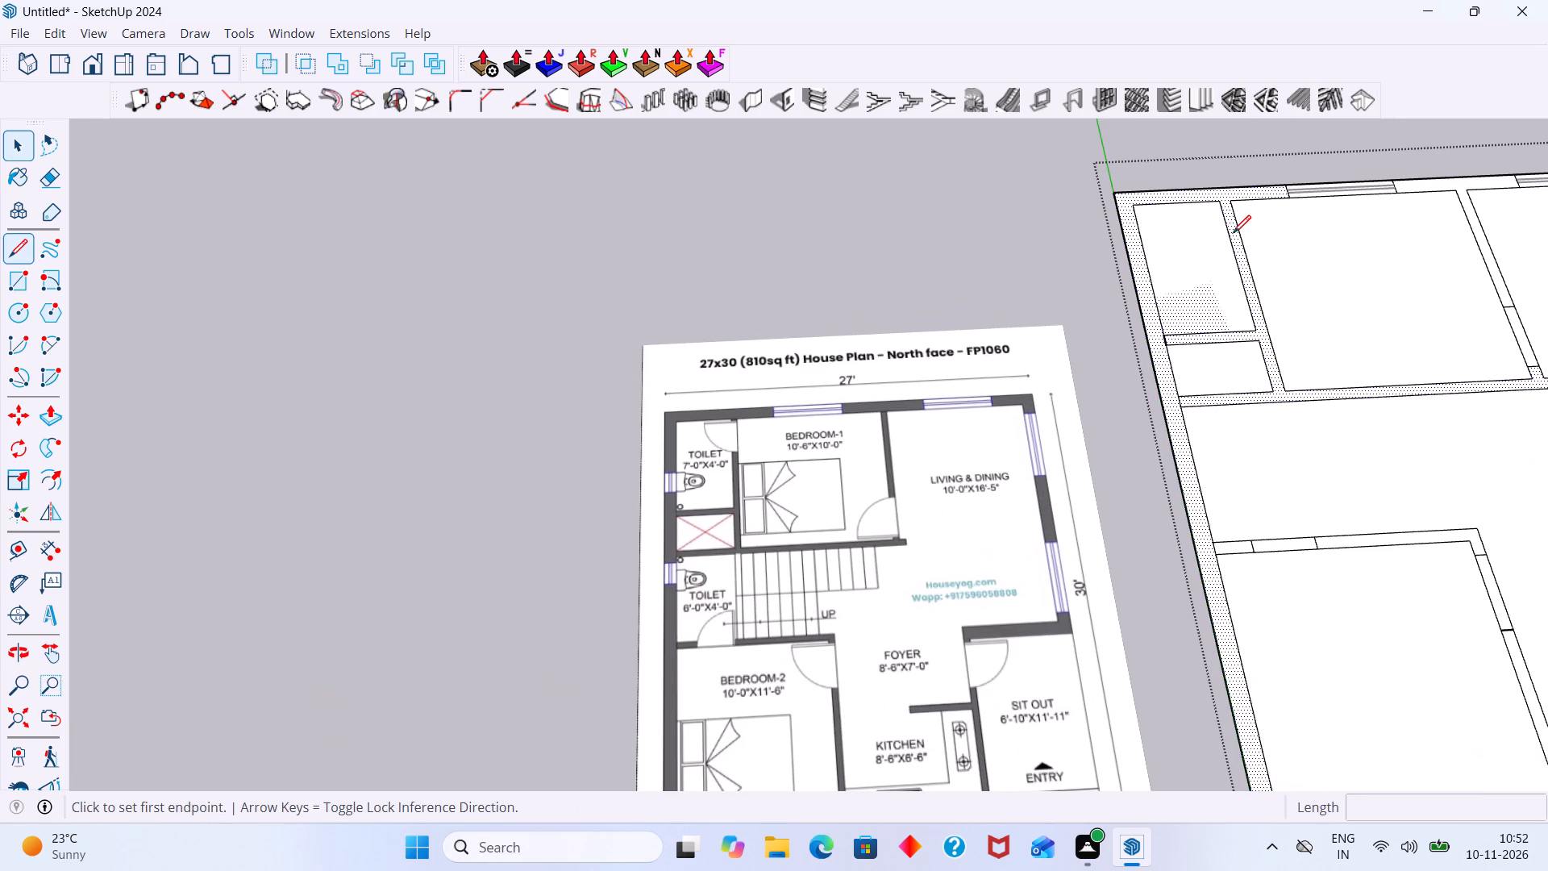
pyautogui.scroll(6, 1233, 228)
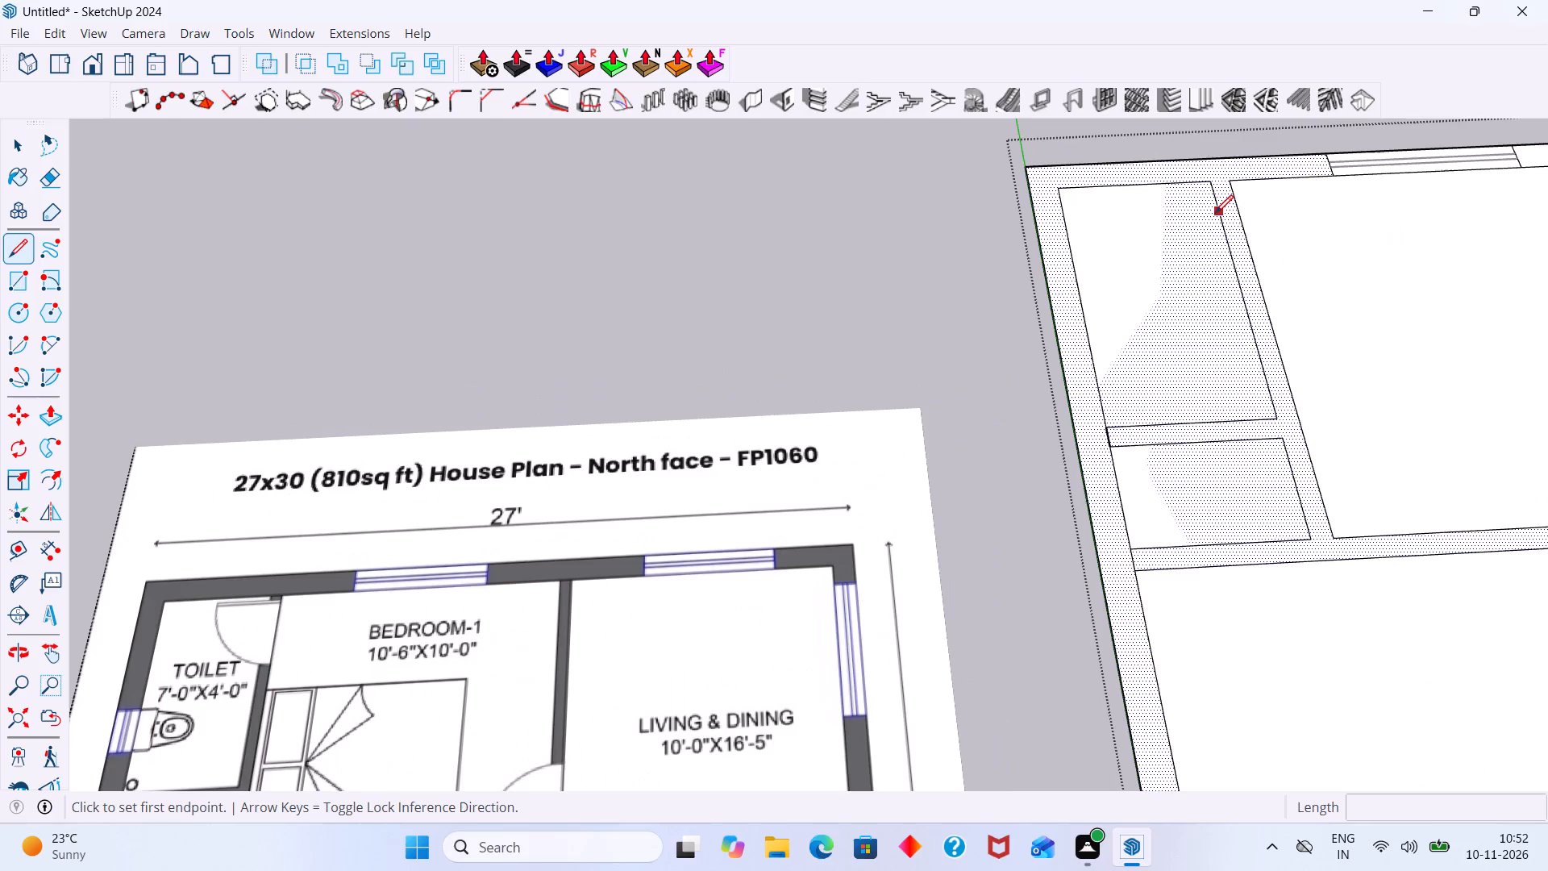
pyautogui.scroll(-3, 1216, 212)
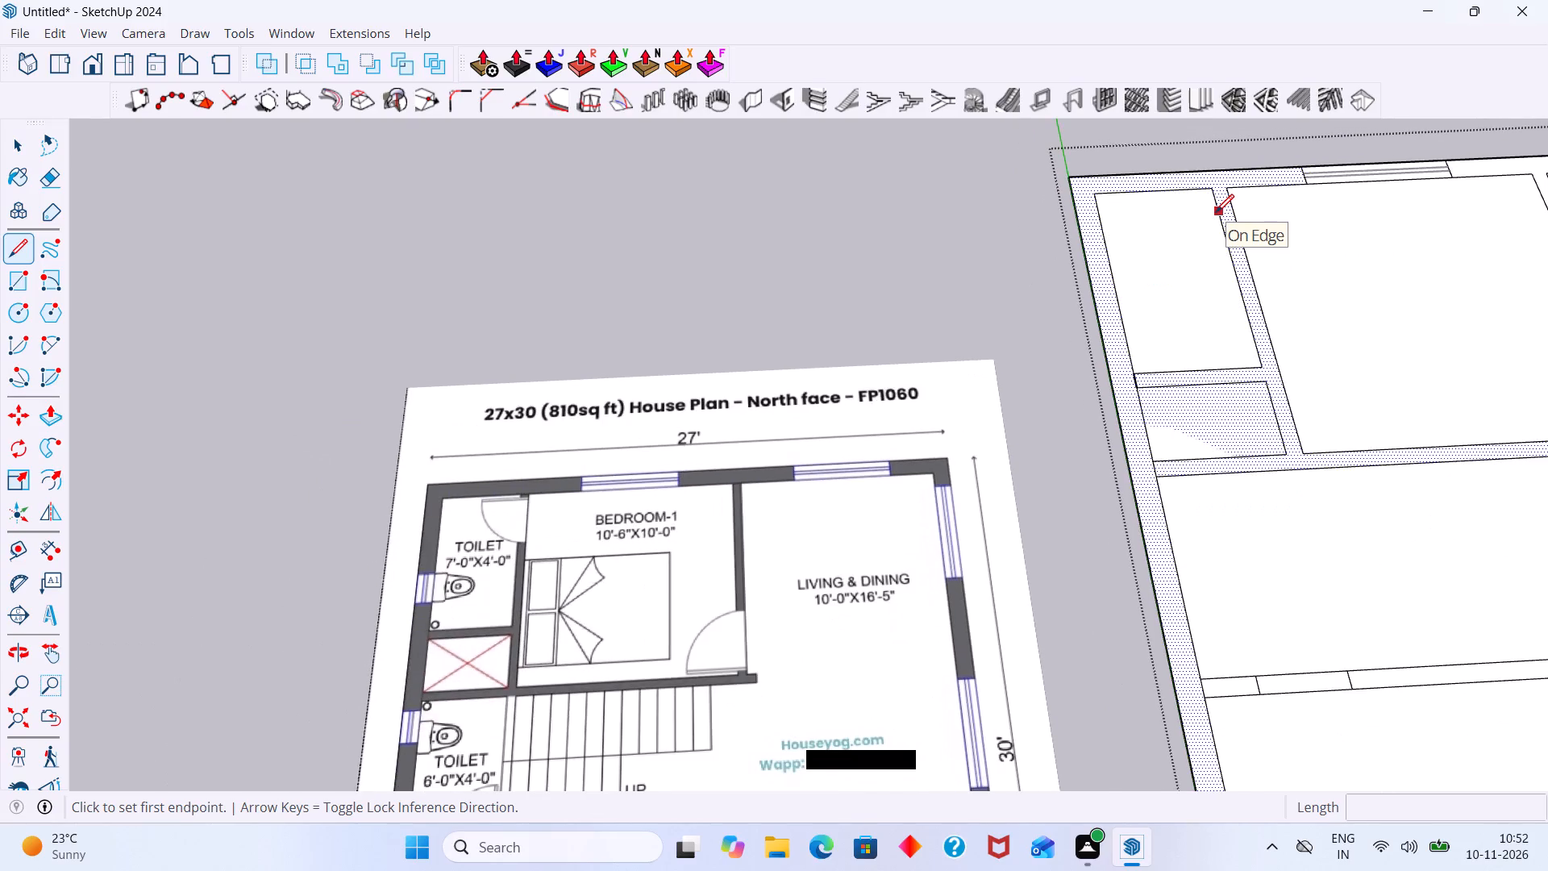
pyautogui.click(1216, 212)
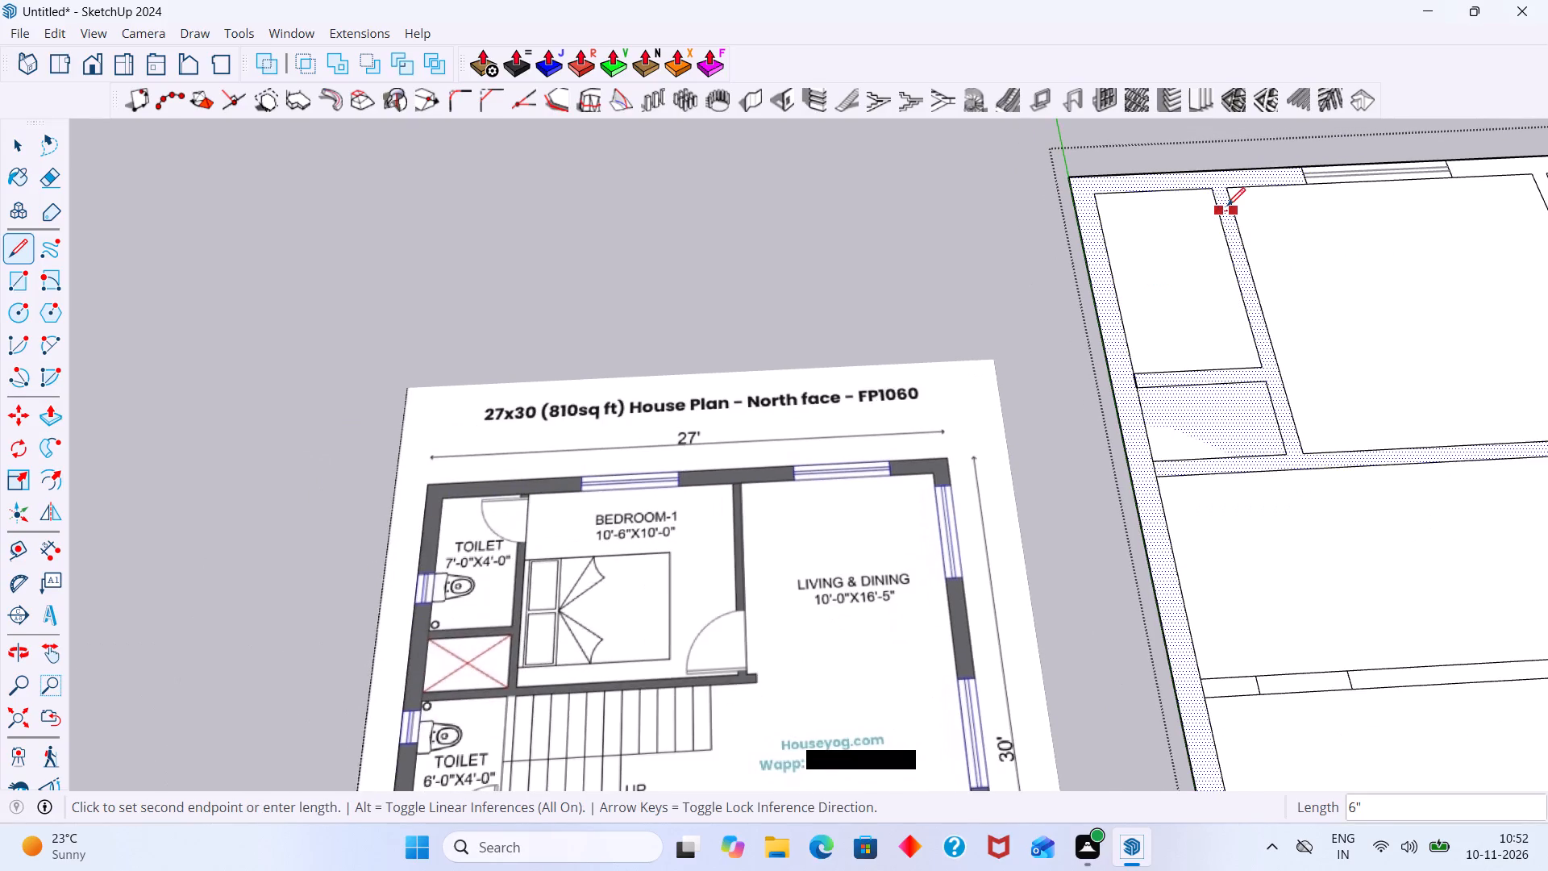
pyautogui.doubleClick(1231, 207)
pyautogui.click(1233, 210)
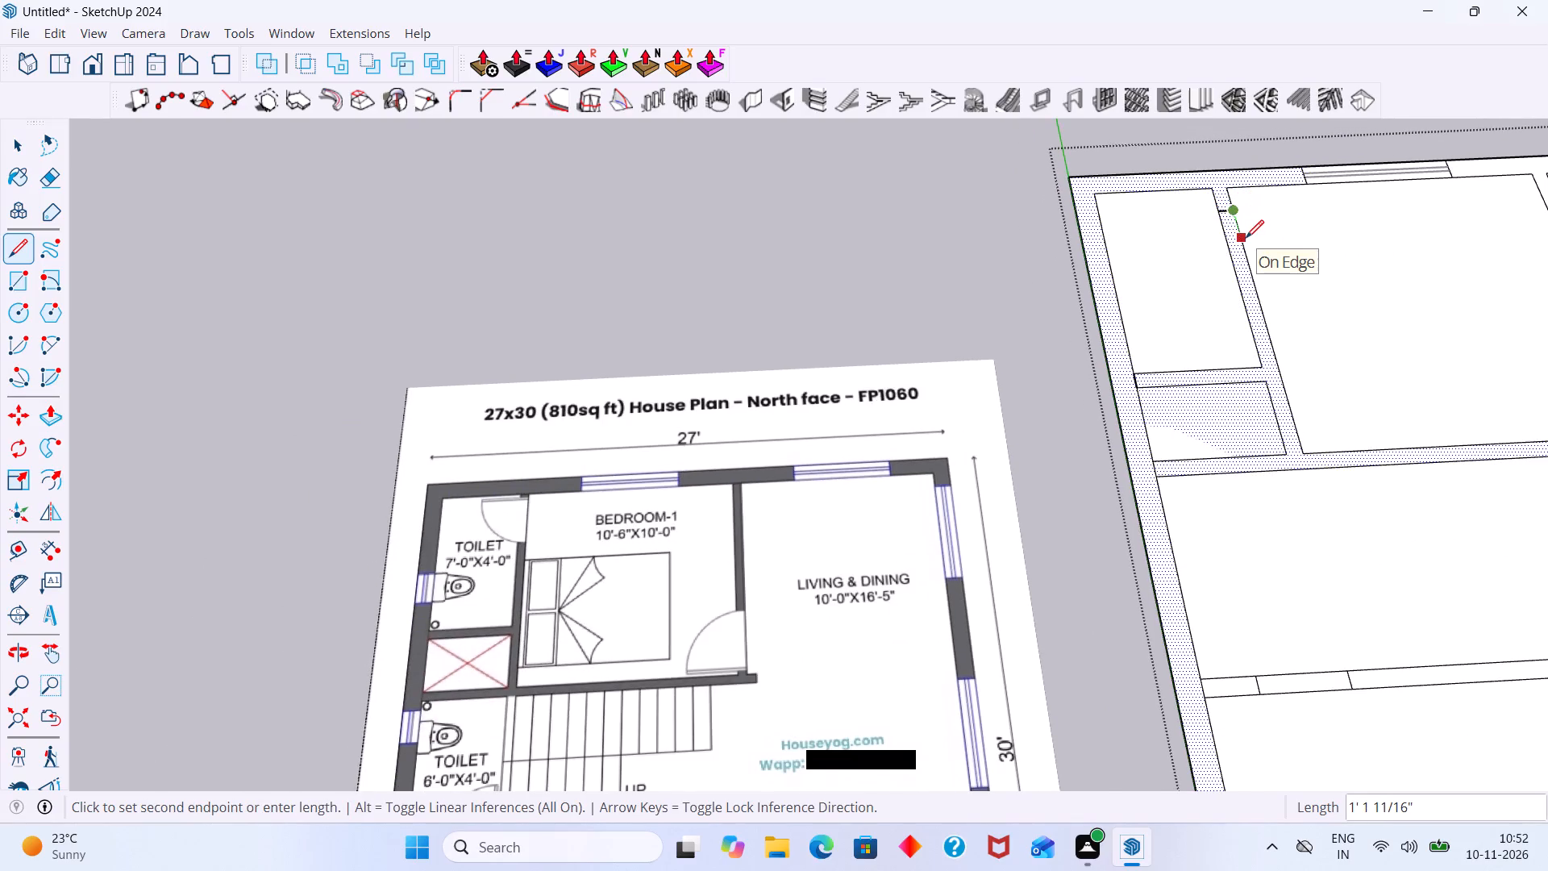
pyautogui.press('space')
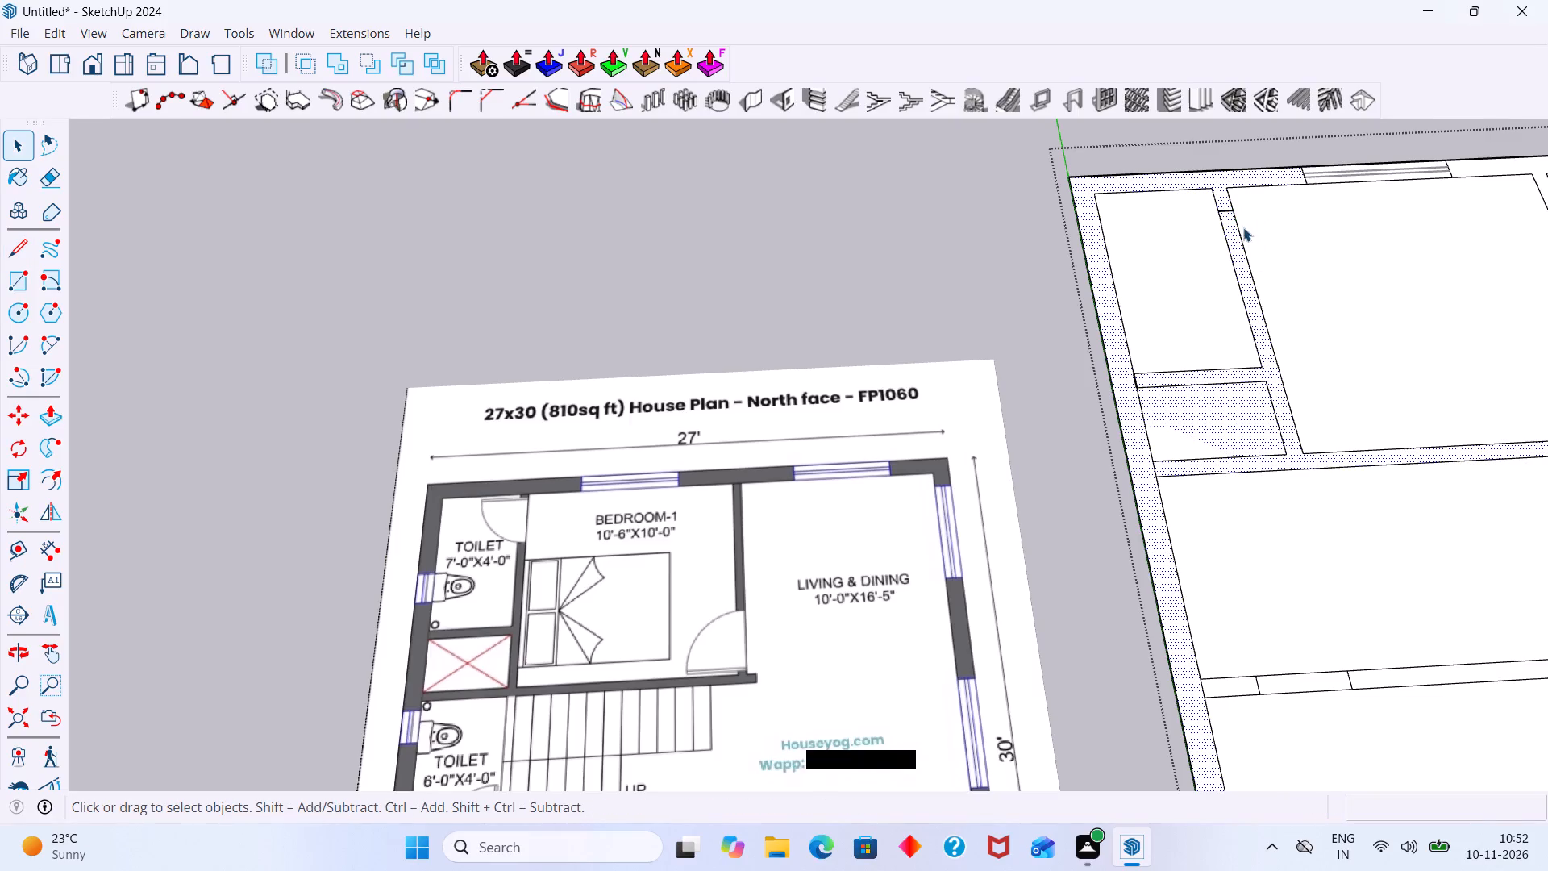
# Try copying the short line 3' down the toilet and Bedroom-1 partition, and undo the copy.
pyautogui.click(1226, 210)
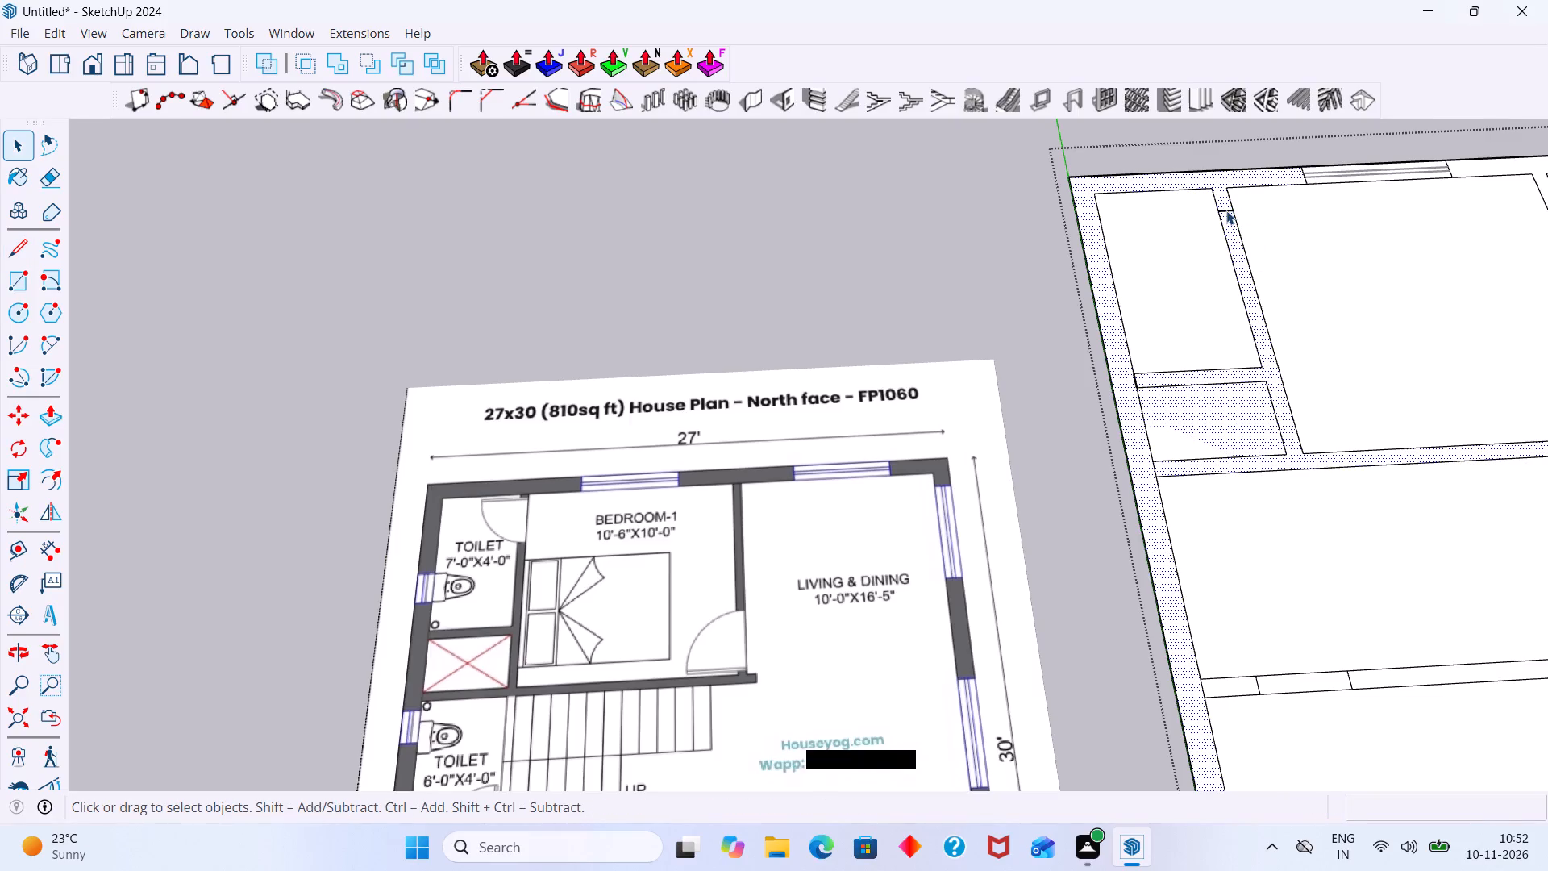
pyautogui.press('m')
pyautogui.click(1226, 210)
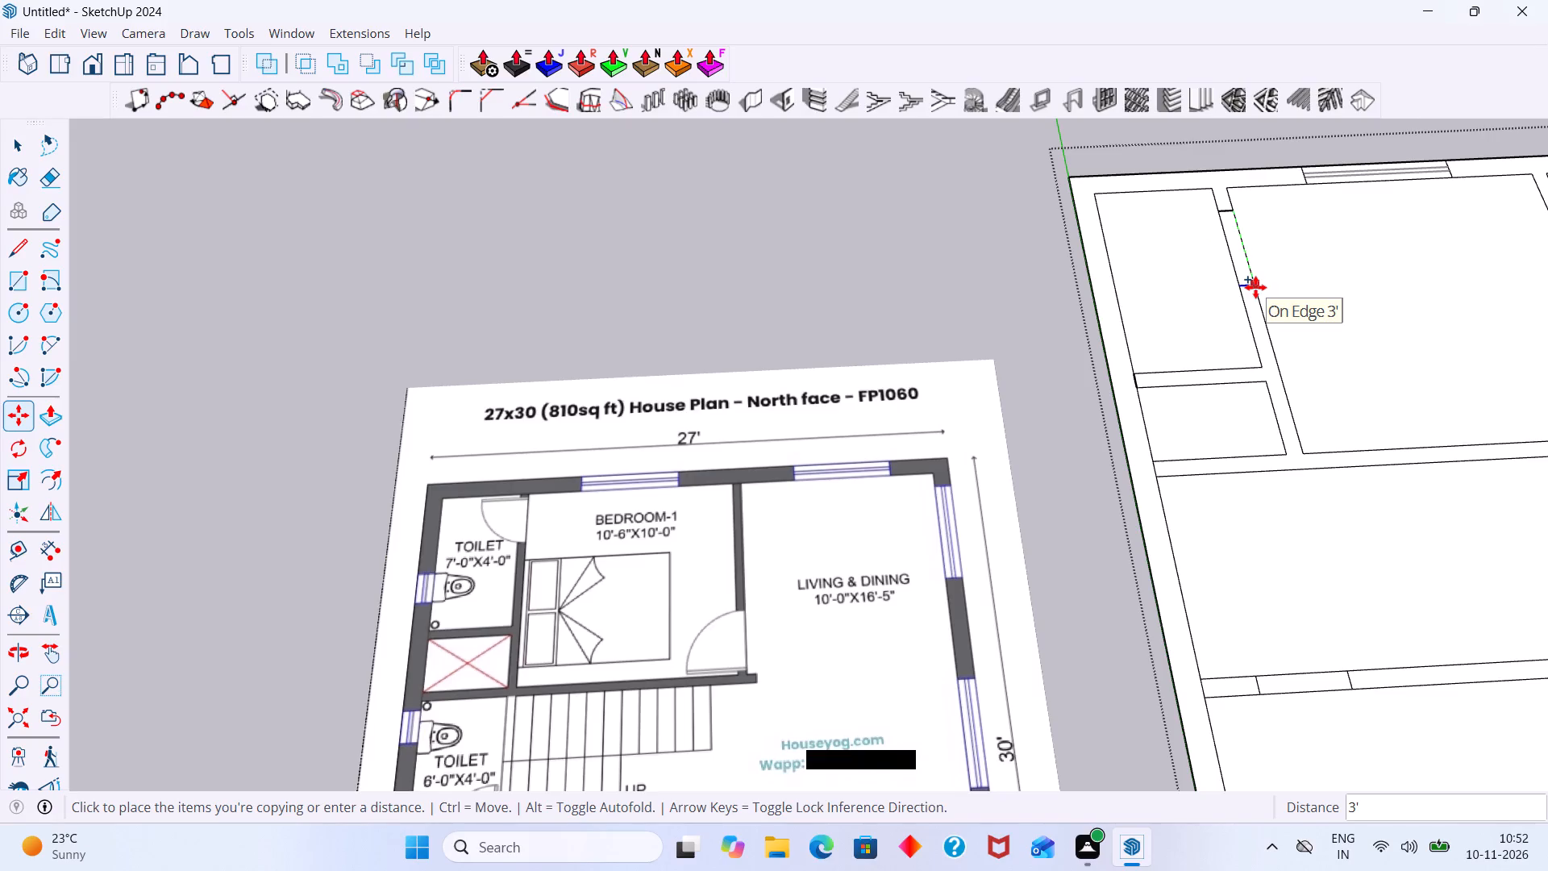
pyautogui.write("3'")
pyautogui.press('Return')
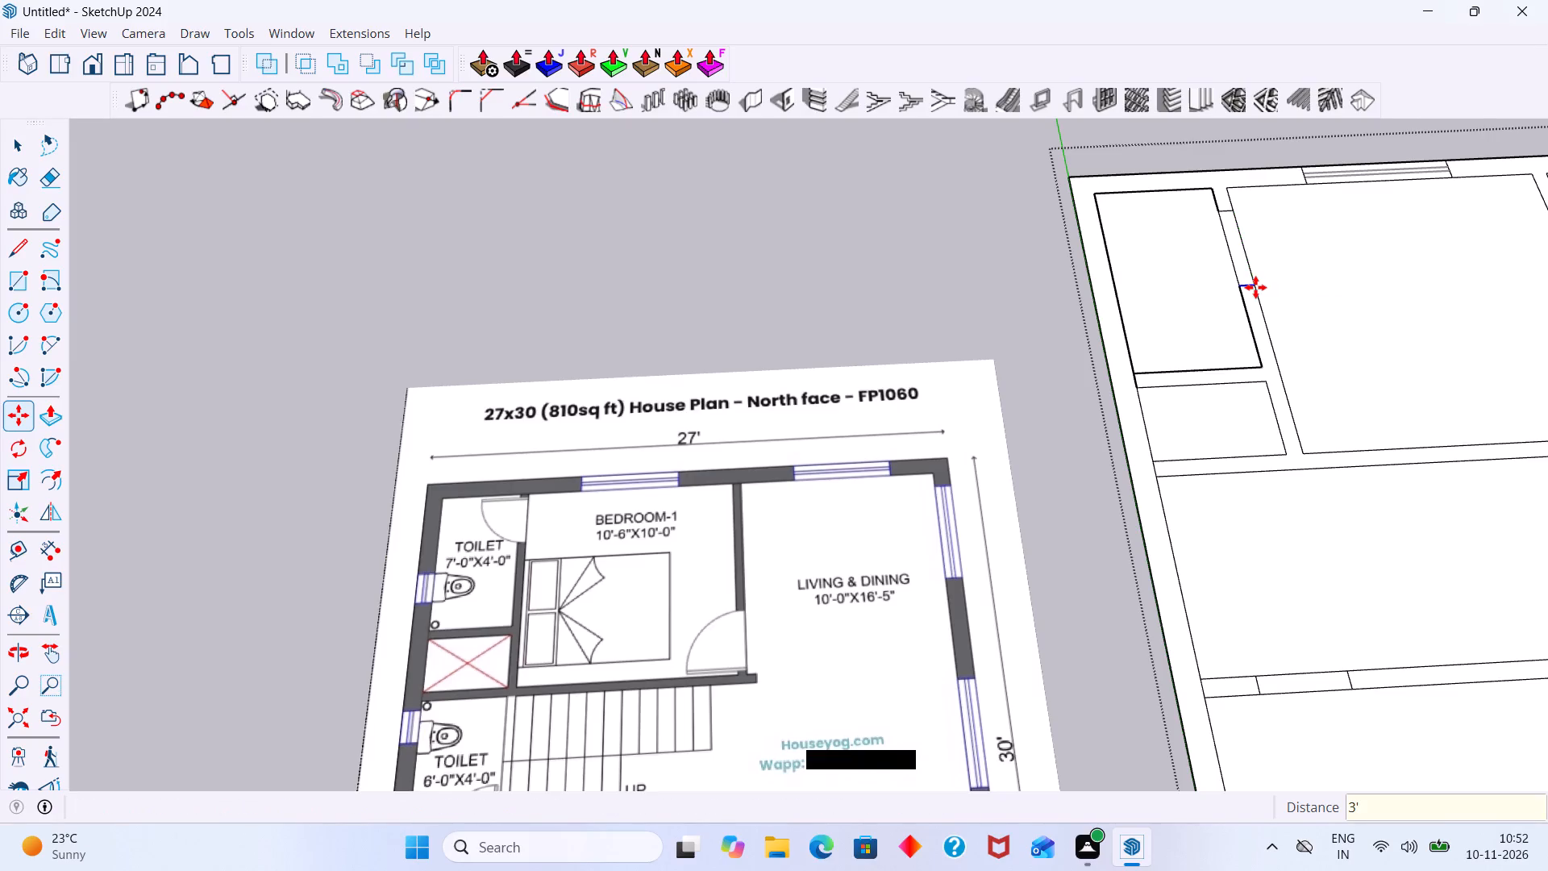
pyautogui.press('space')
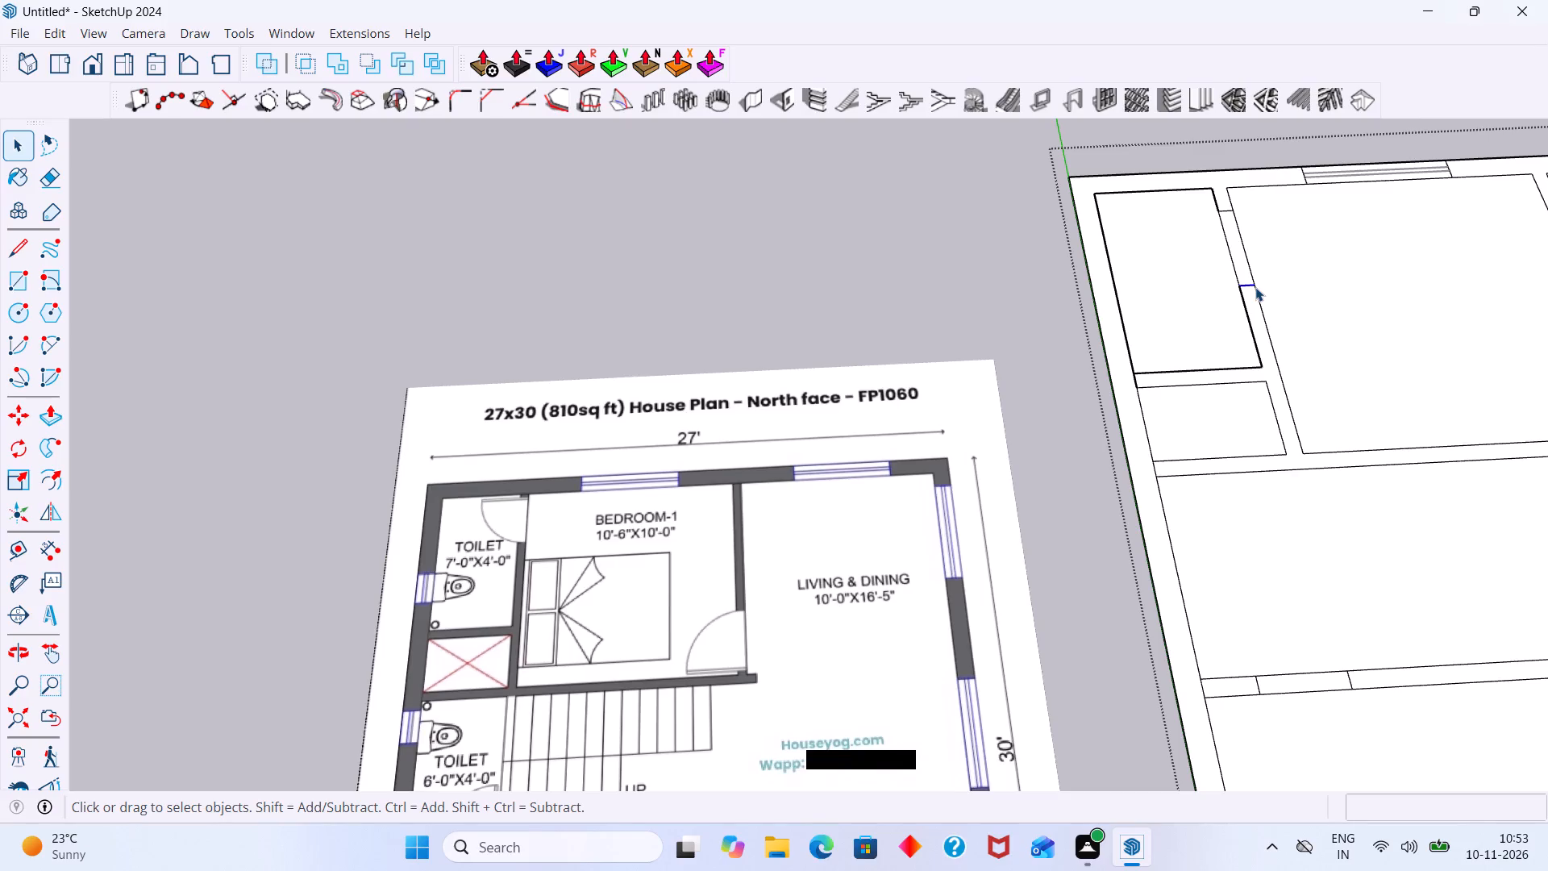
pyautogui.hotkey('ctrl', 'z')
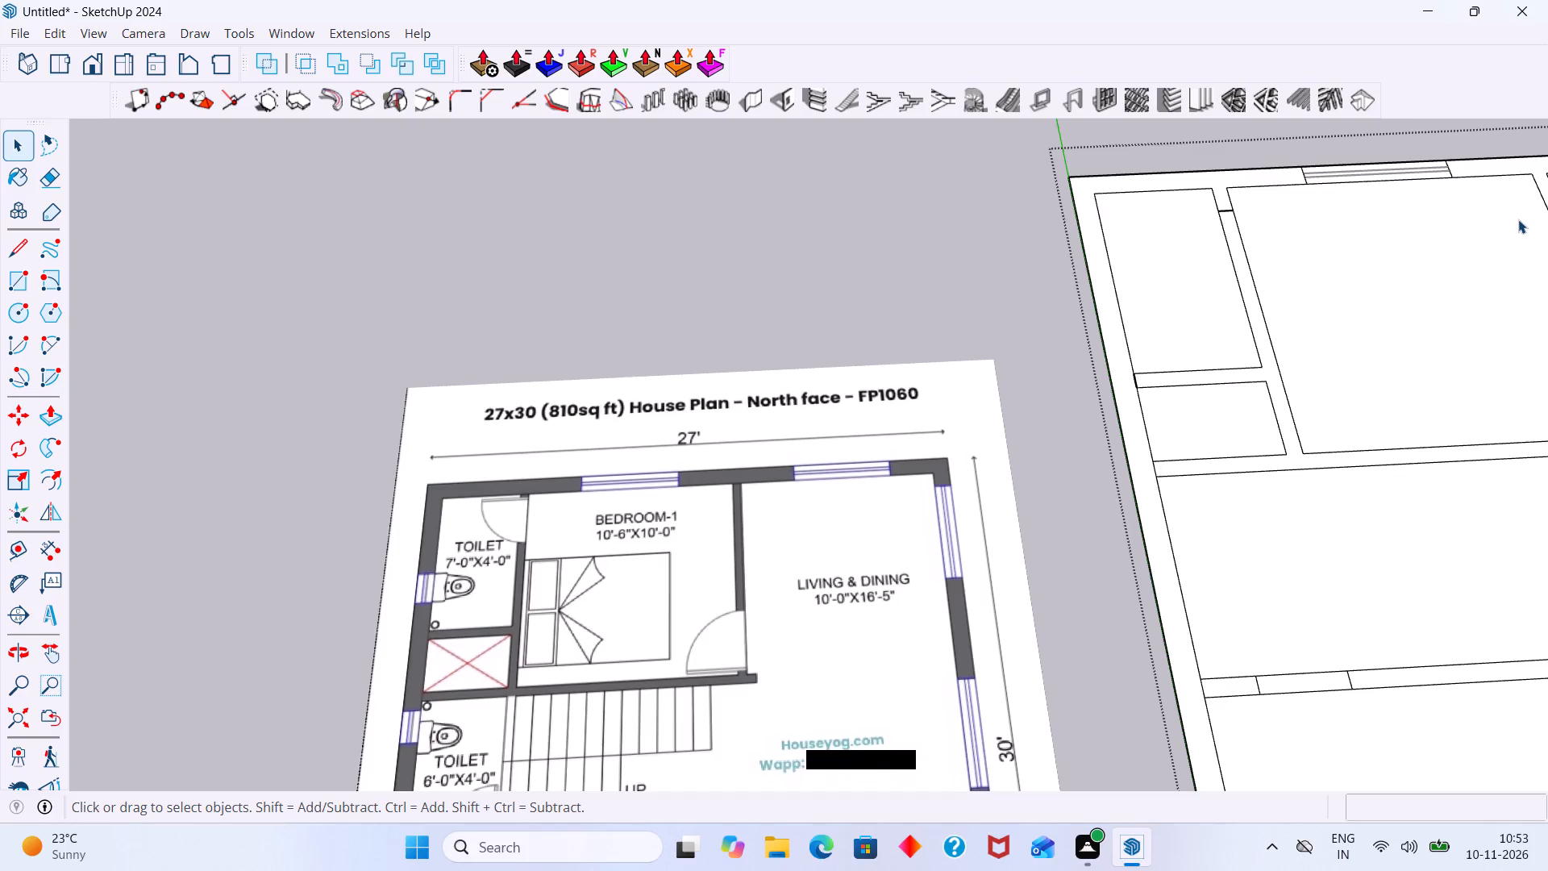
# Copy the short line across the toilet and Bedroom-1 partition 3' down along the wall to mark the door opening.
pyautogui.scroll(-7, 1220, 270)
pyautogui.moveTo(1255, 265); pyautogui.dragTo(1172, 277, button='middle')
pyautogui.scroll(8, 1344, 288)
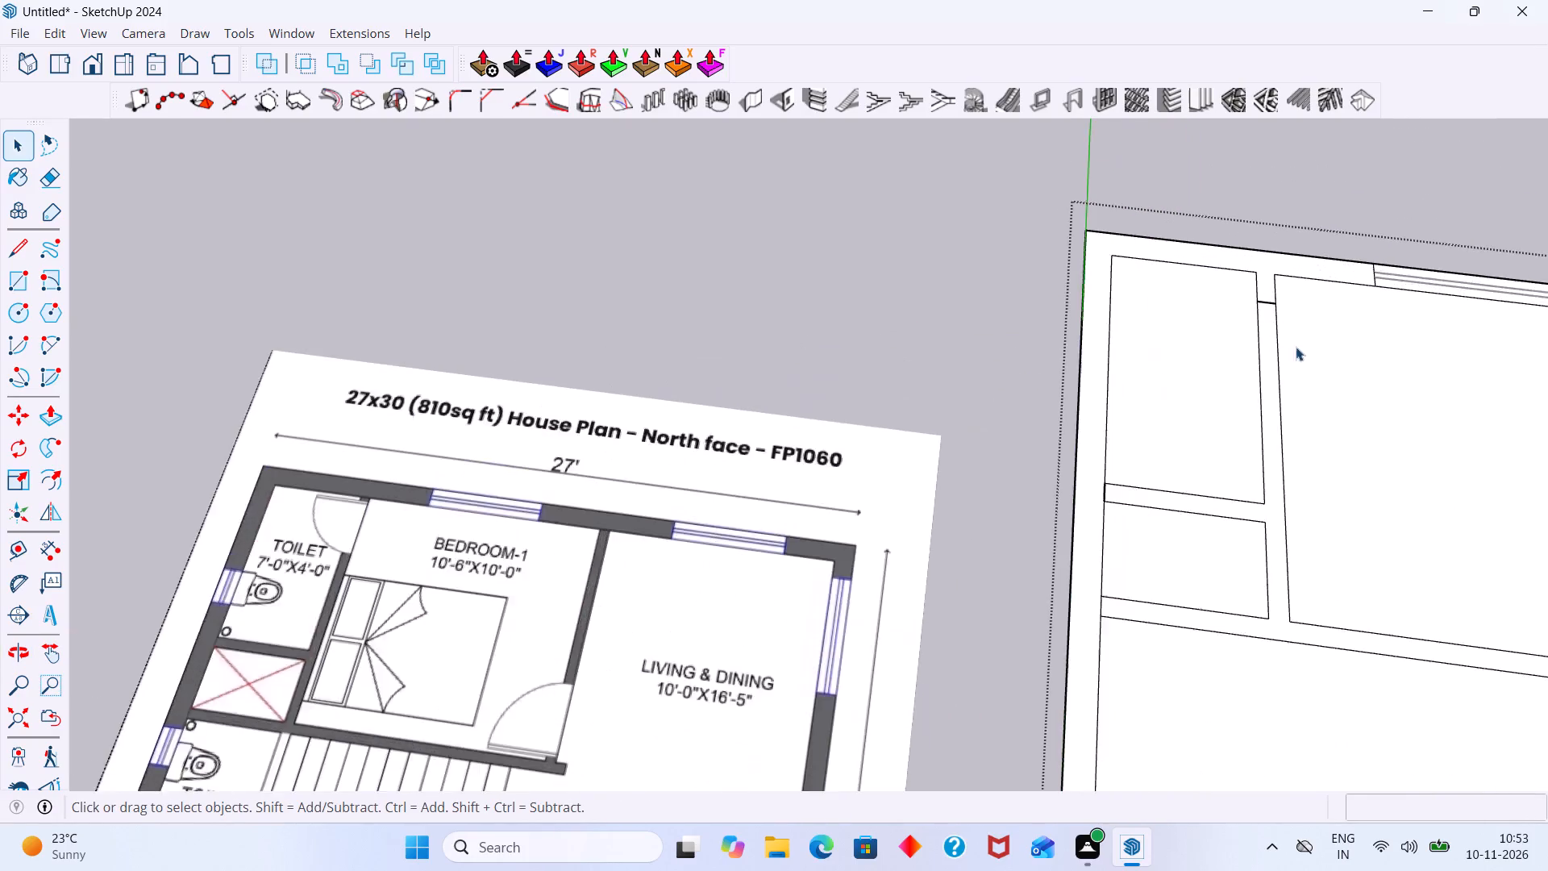
pyautogui.scroll(-10, 1296, 344)
pyautogui.moveTo(1347, 417); pyautogui.dragTo(1484, 421, button='middle')
pyautogui.scroll(5, 1127, 227)
pyautogui.moveTo(1194, 238); pyautogui.dragTo(1141, 244, button='middle')
pyautogui.scroll(7, 1213, 253)
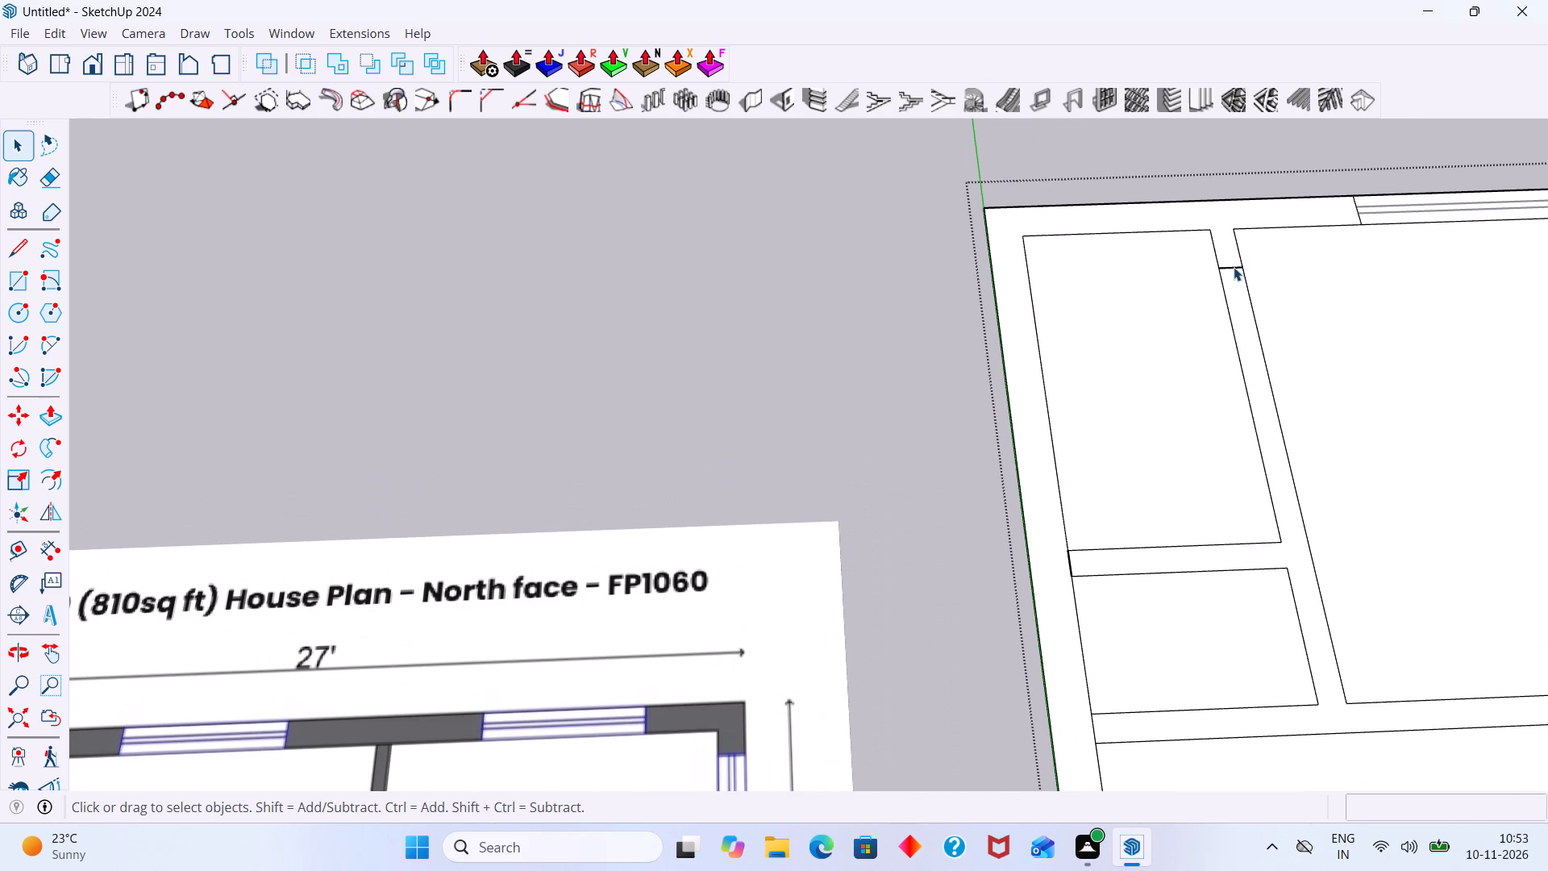
pyautogui.click(1234, 266)
pyautogui.press('m')
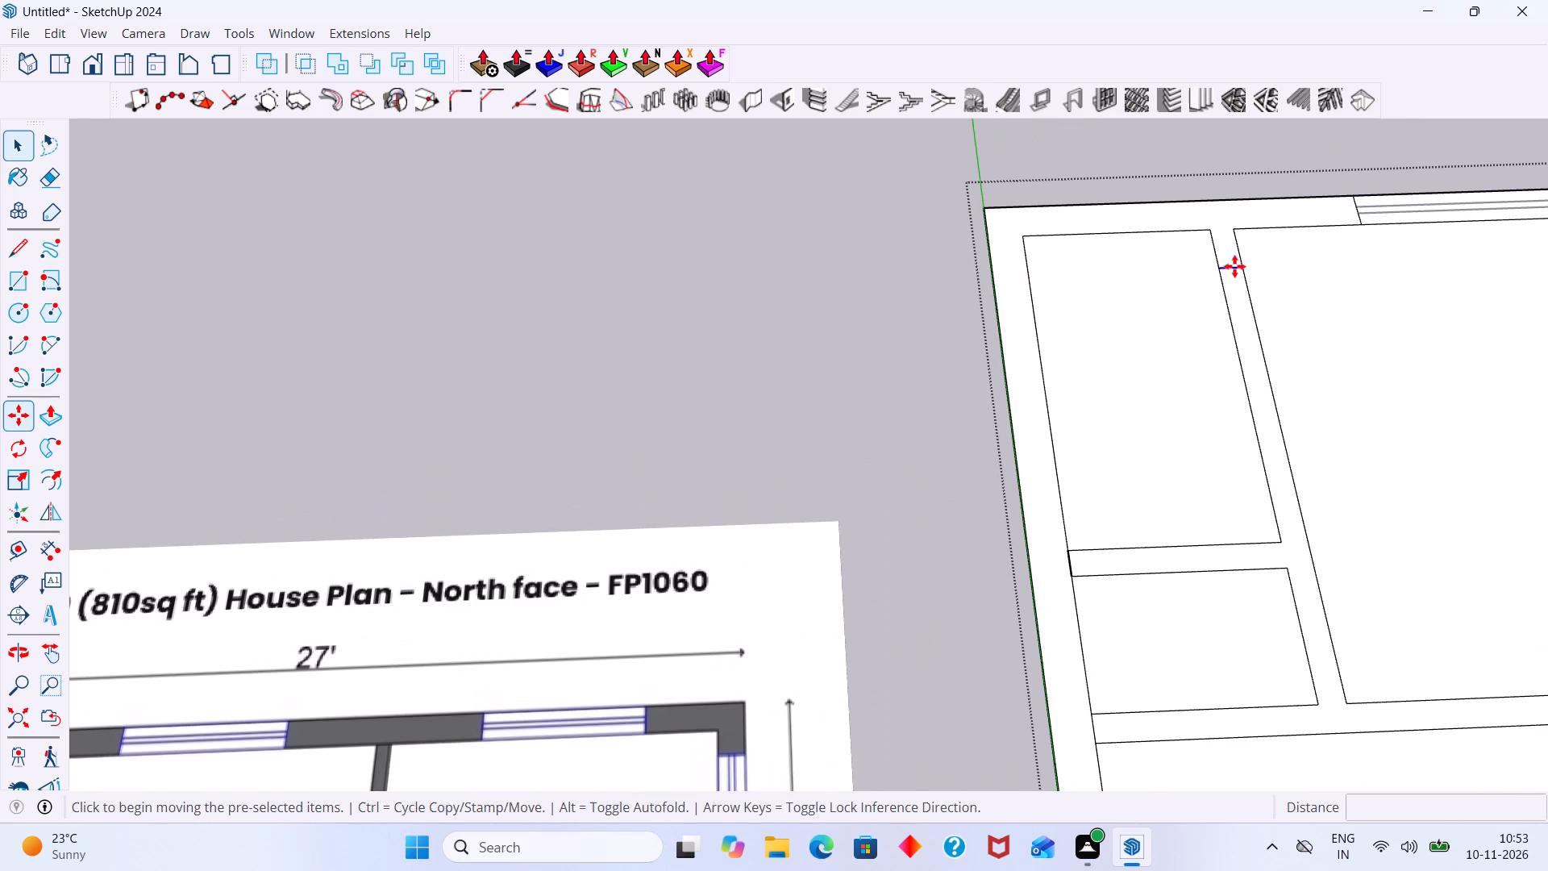
pyautogui.click(1234, 266)
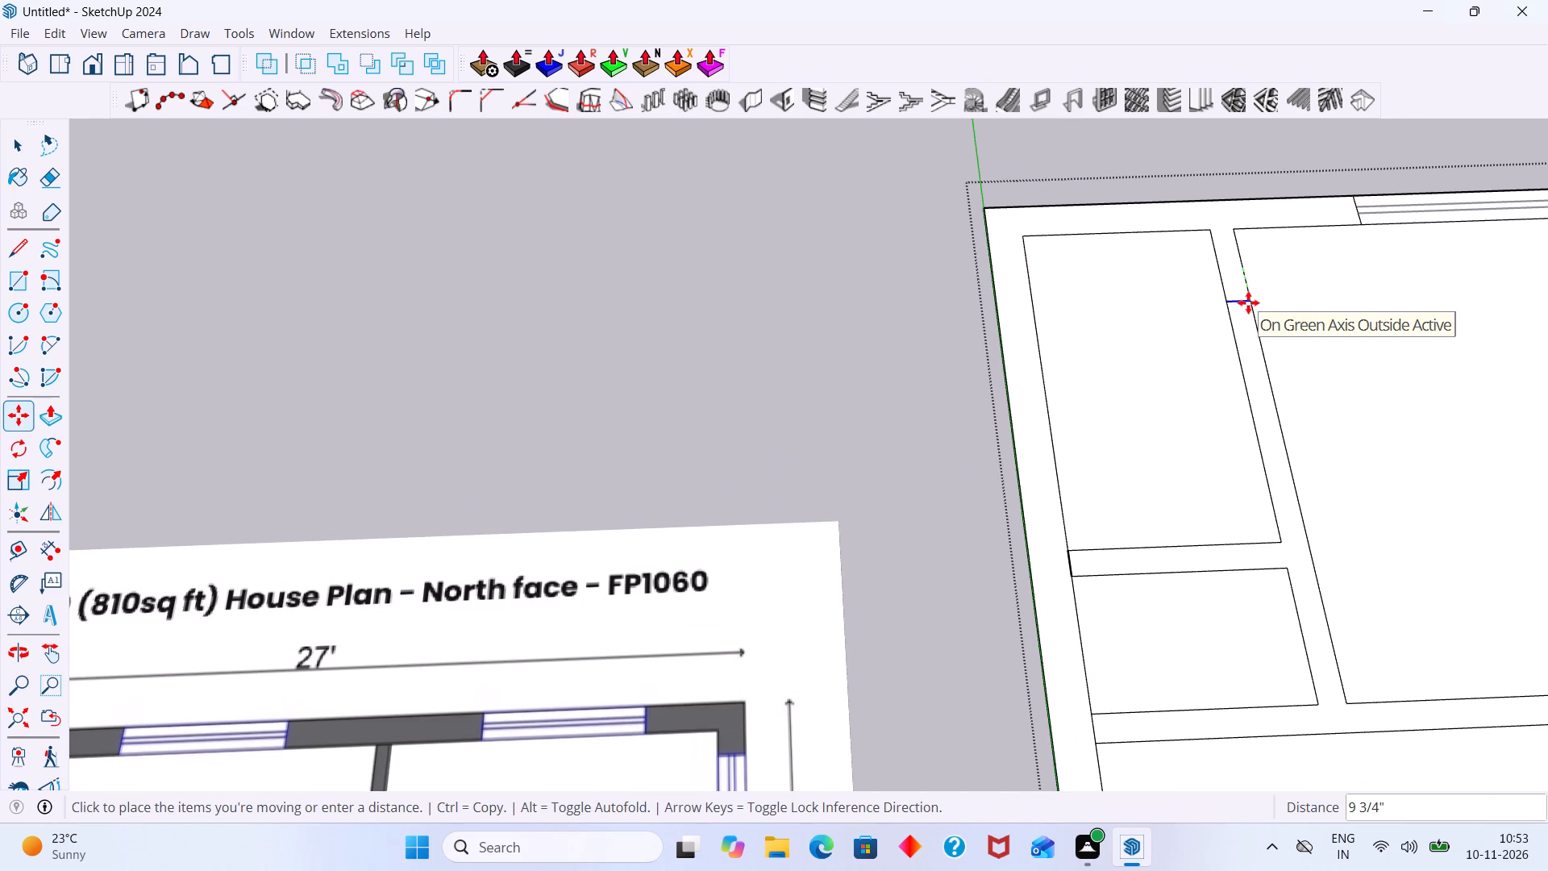
pyautogui.scroll(-7, 1250, 338)
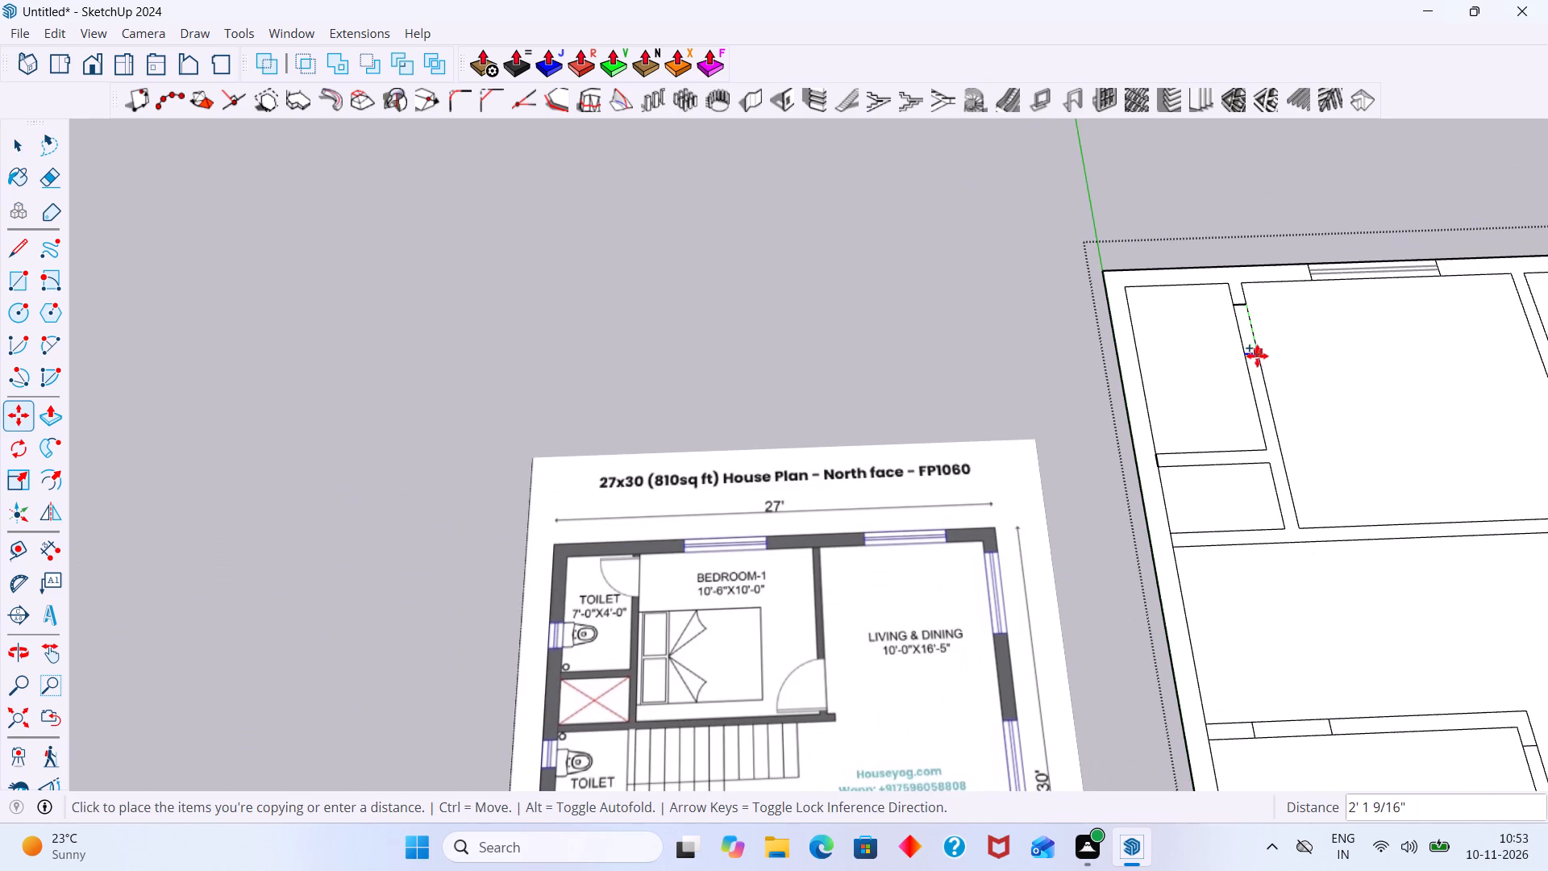
pyautogui.scroll(-2, 1261, 356)
pyautogui.scroll(2, 1267, 373)
pyautogui.write("3'")
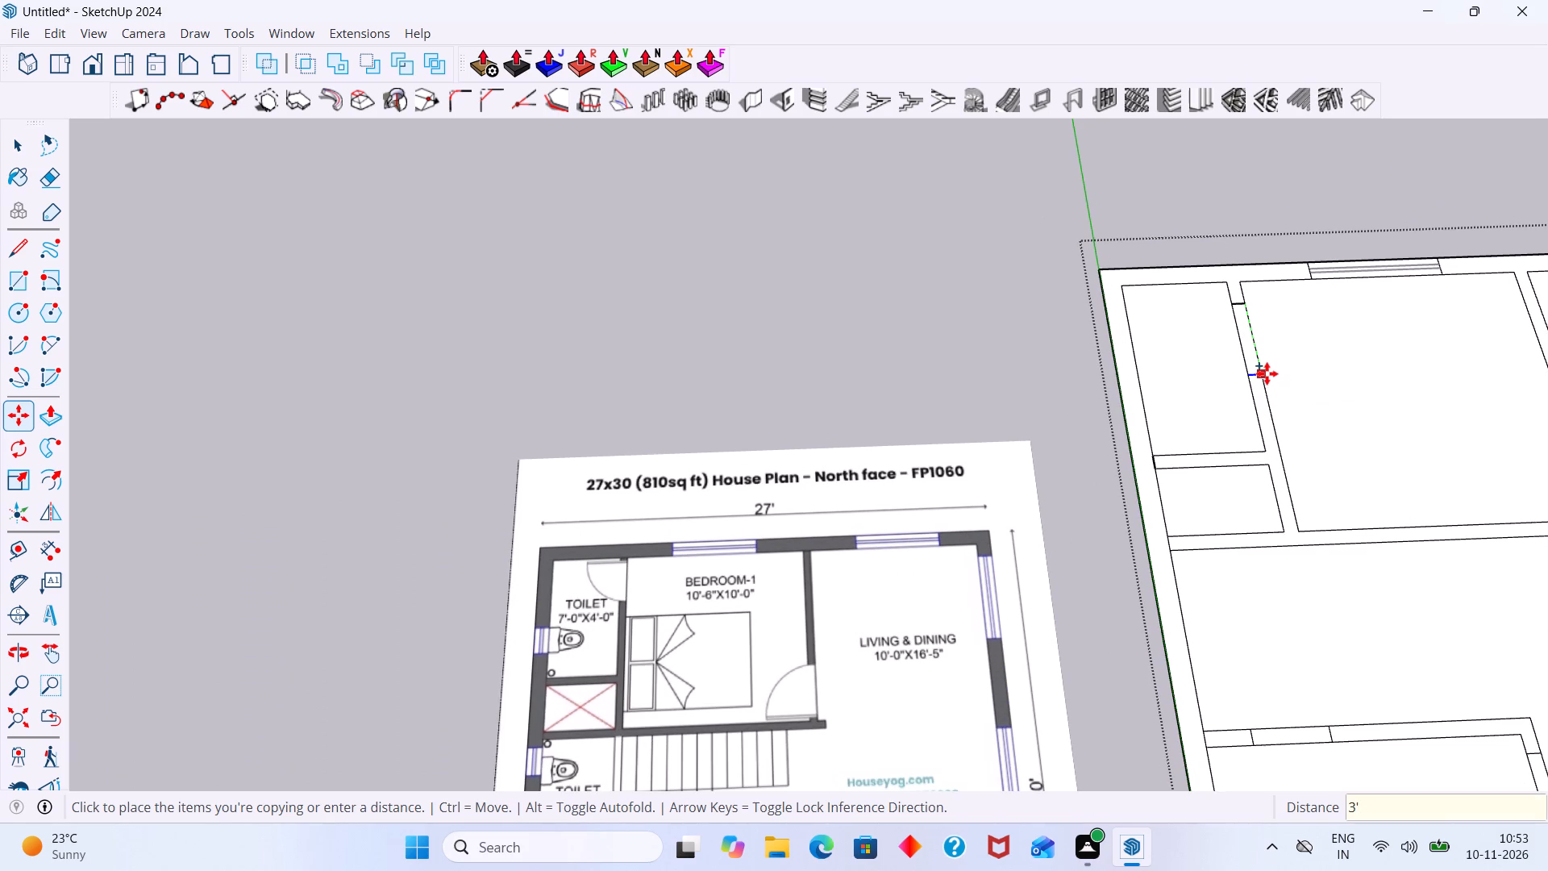
pyautogui.press('Return')
pyautogui.press('space')
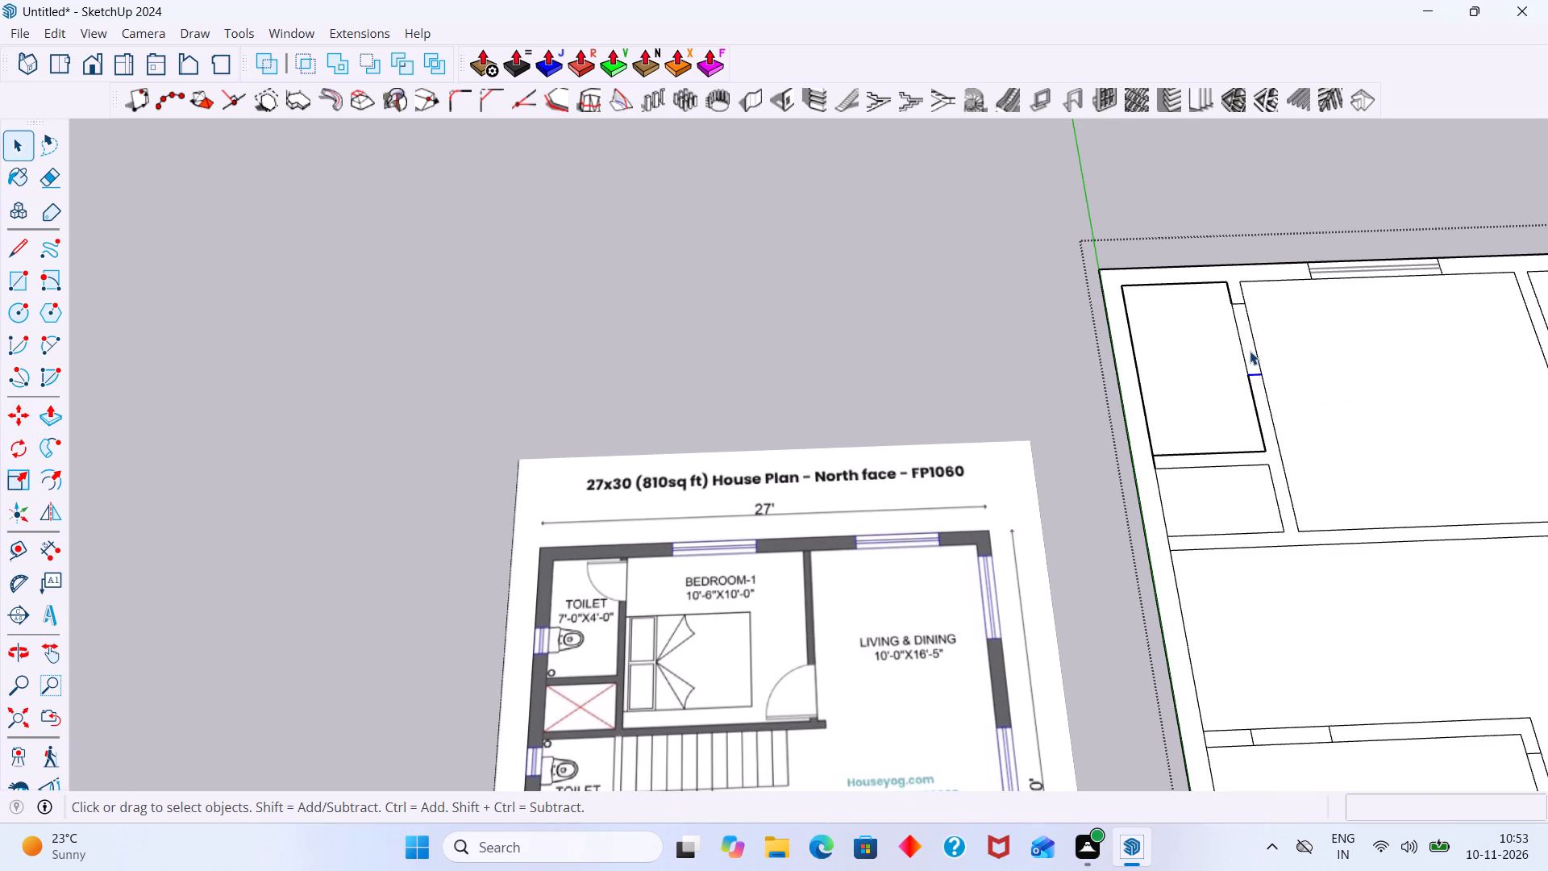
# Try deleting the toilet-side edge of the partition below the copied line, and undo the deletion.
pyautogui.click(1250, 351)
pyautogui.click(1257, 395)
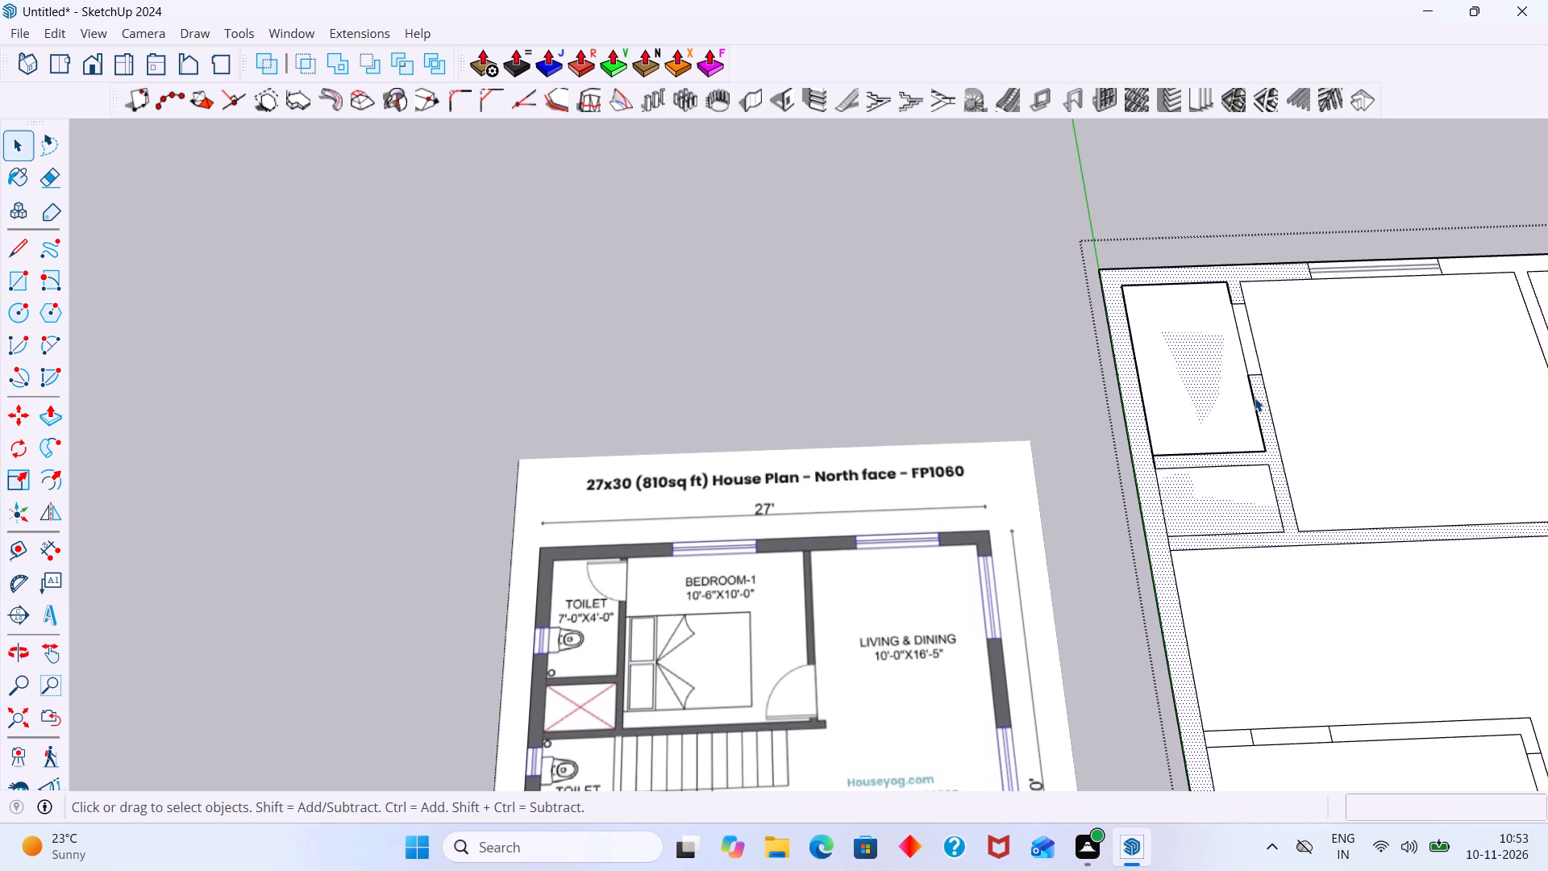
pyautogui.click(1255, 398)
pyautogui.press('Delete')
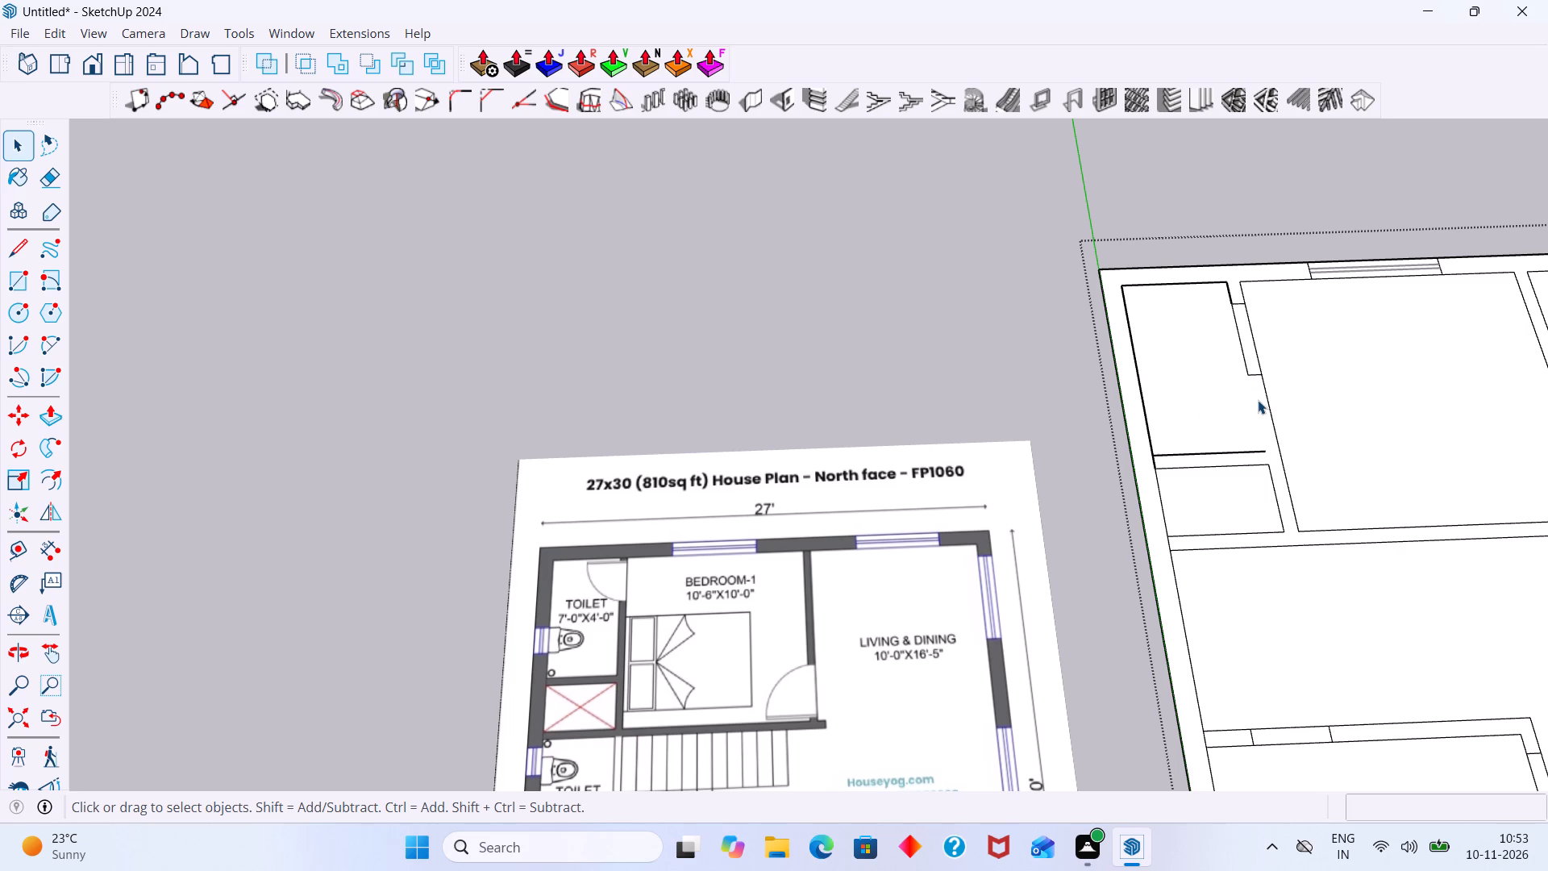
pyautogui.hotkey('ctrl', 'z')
# Leave the floor plan group.
pyautogui.press('space')
pyautogui.click(1300, 186)
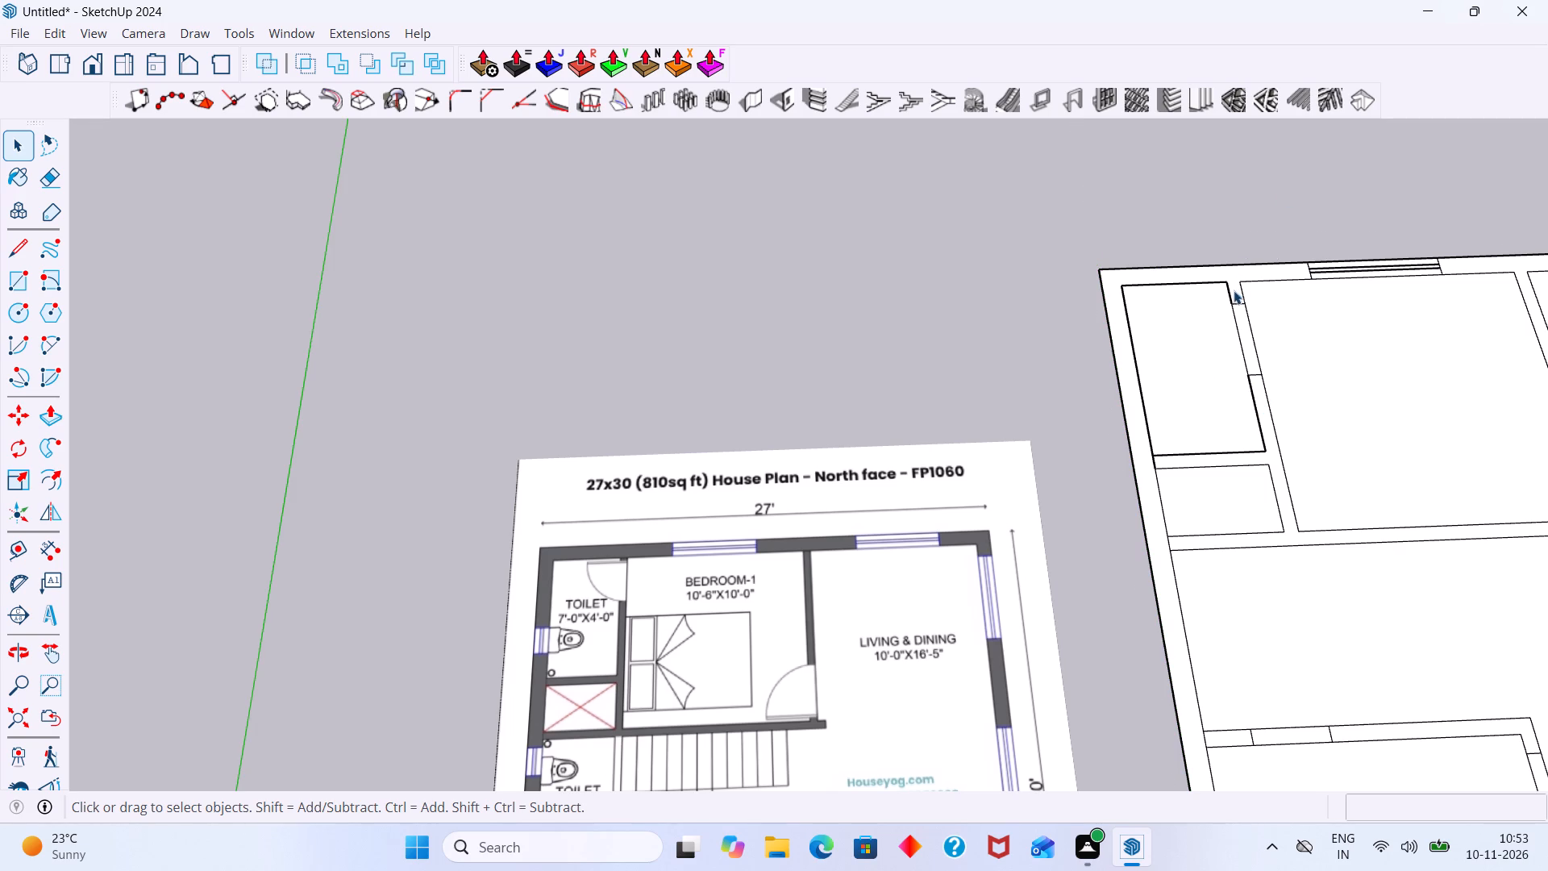
pyautogui.scroll(-2, 1234, 332)
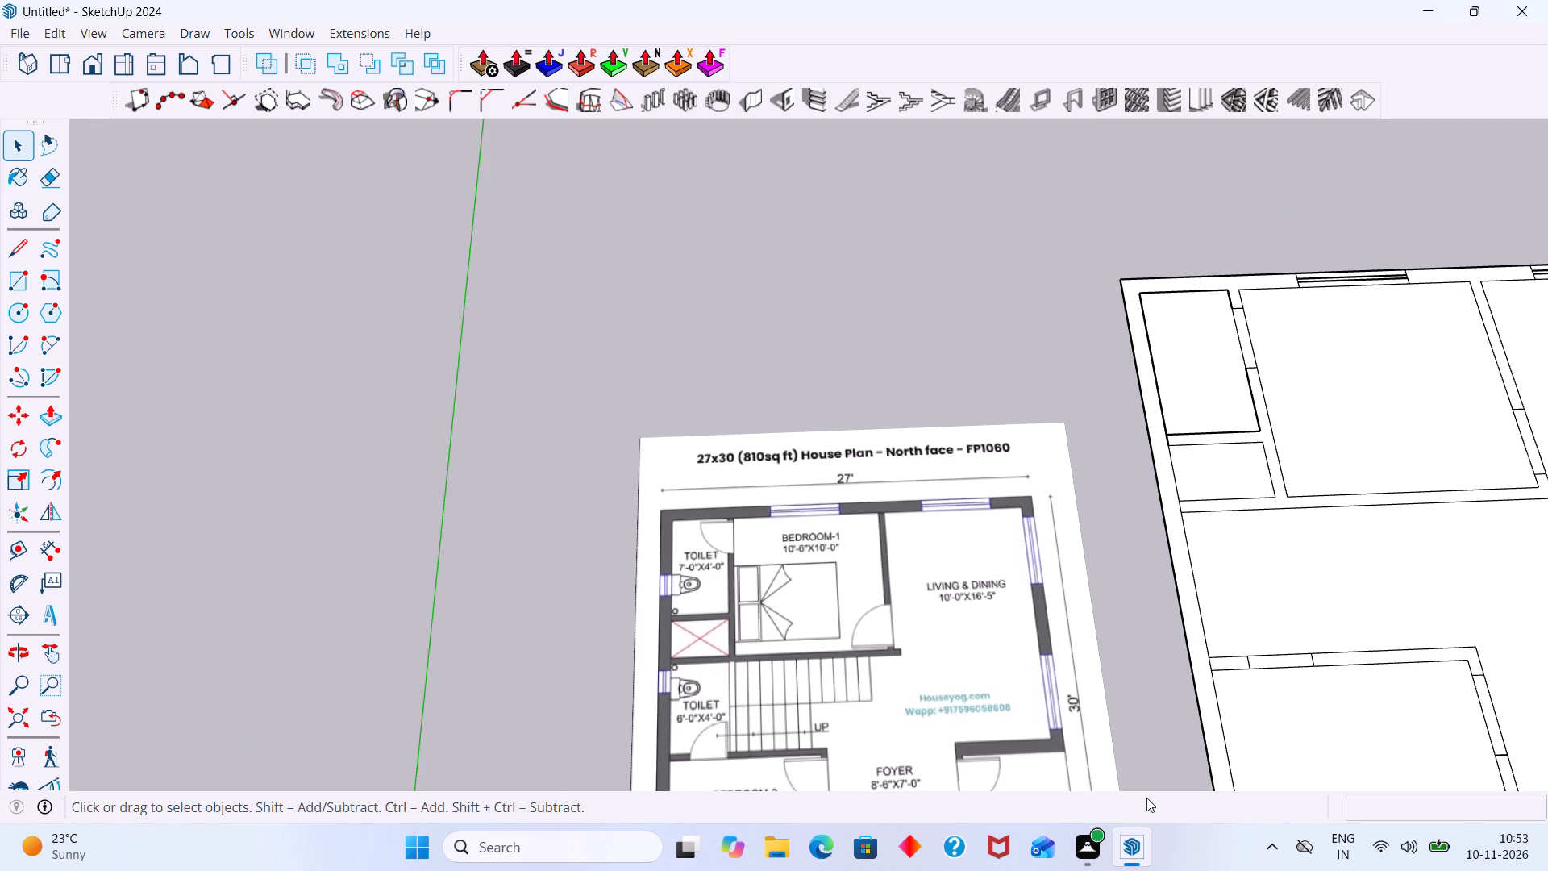
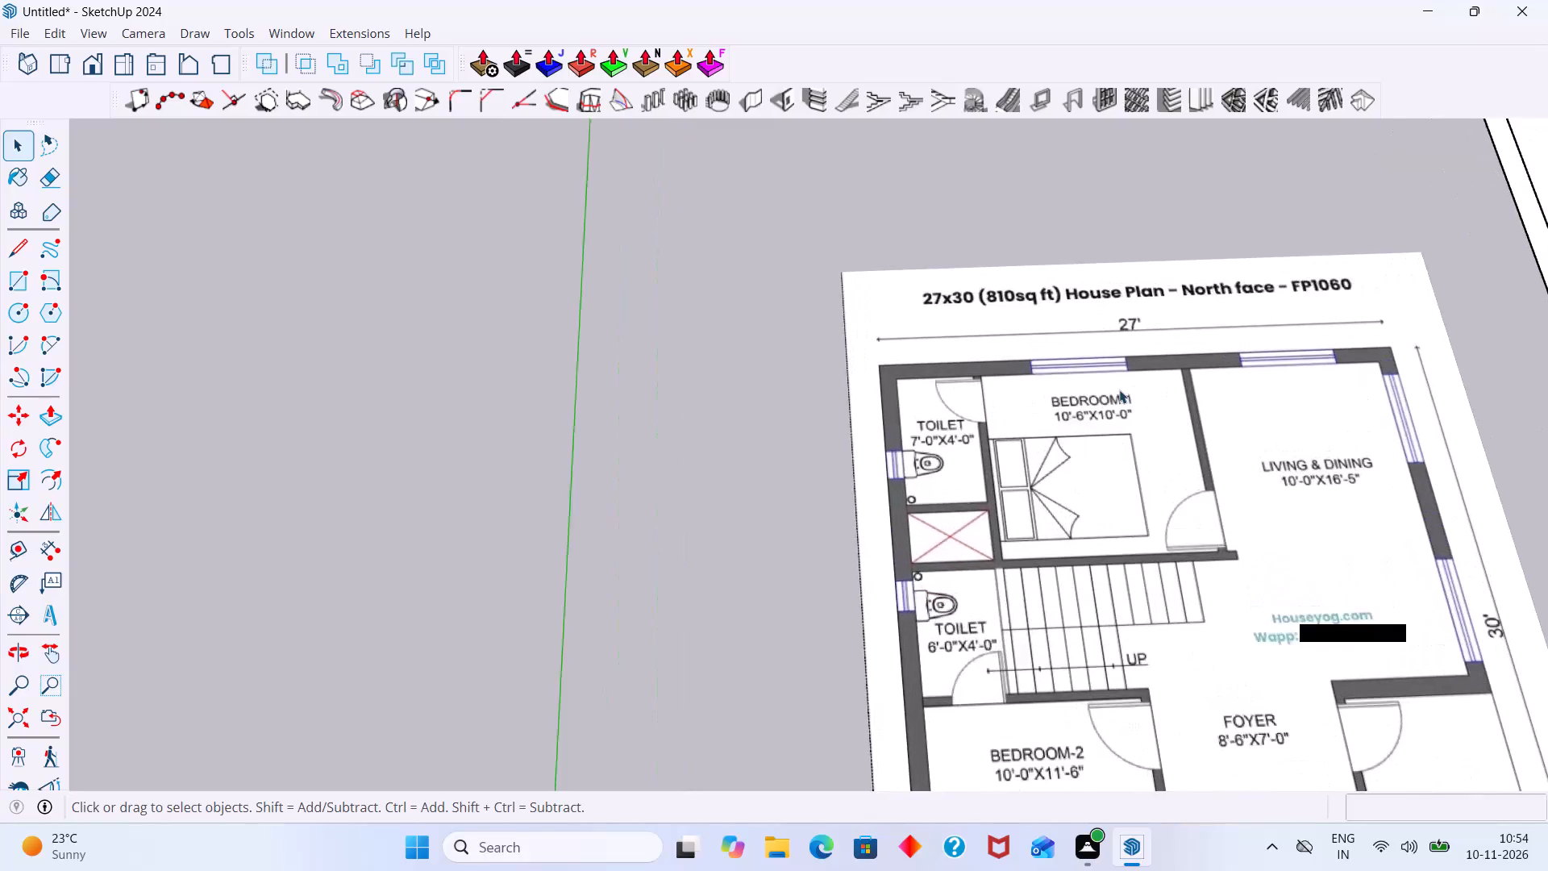
# Examine the reference ground floor plan alongside the drawn floor plan, dismissing the message notification.
pyautogui.scroll(-2, 1119, 390)
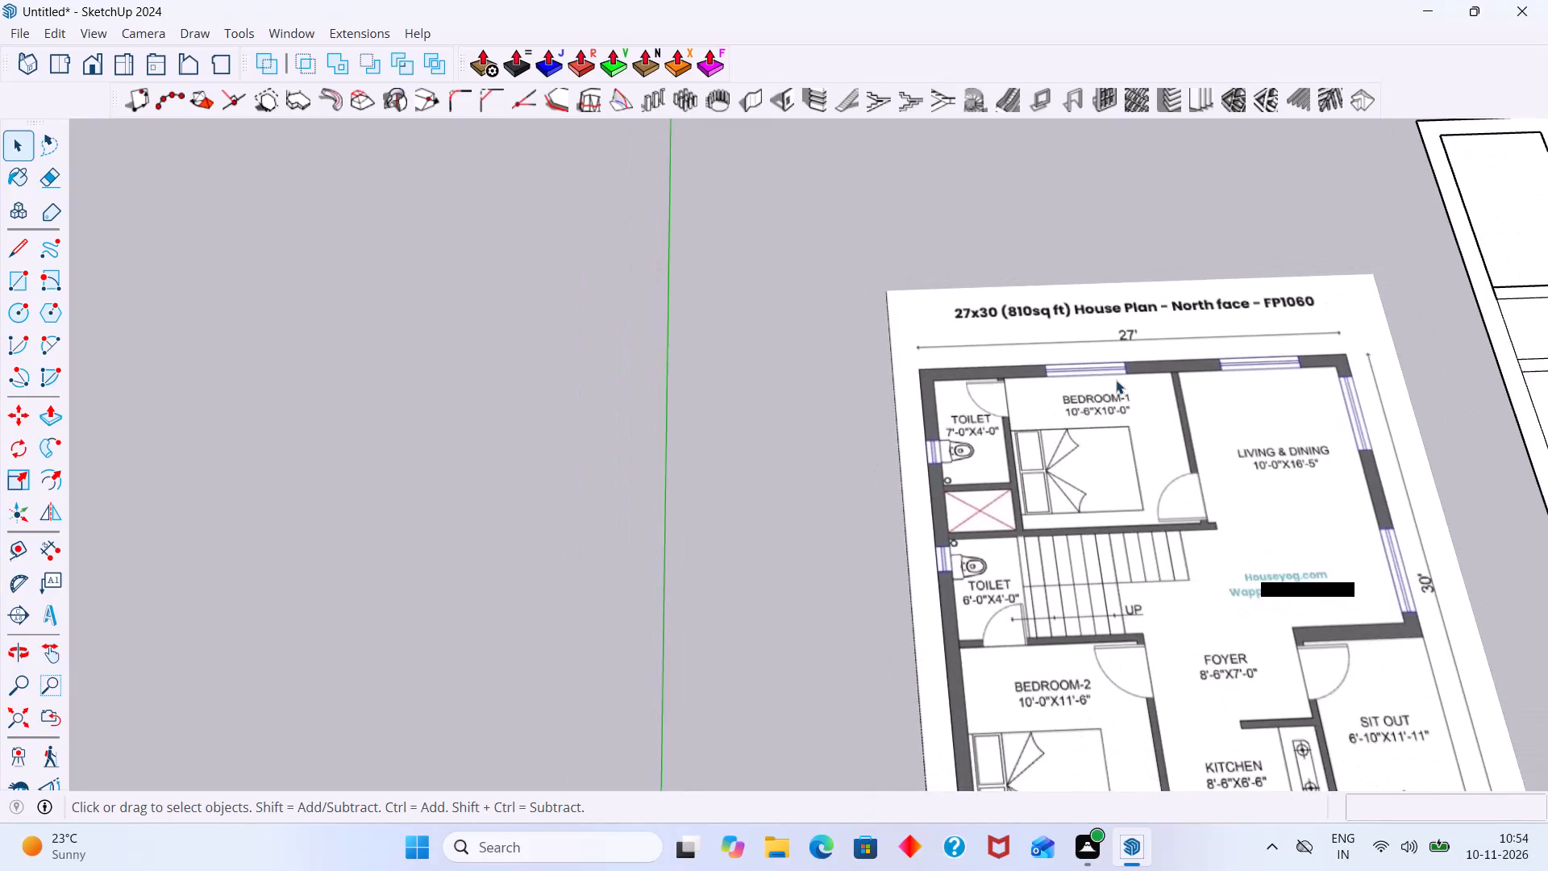
pyautogui.scroll(-1, 1116, 380)
pyautogui.keyDown('shift'); pyautogui.moveTo(1074, 361); pyautogui.dragTo(931, 347, button='middle'); pyautogui.keyUp('shift')
pyautogui.scroll(-4, 1096, 358)
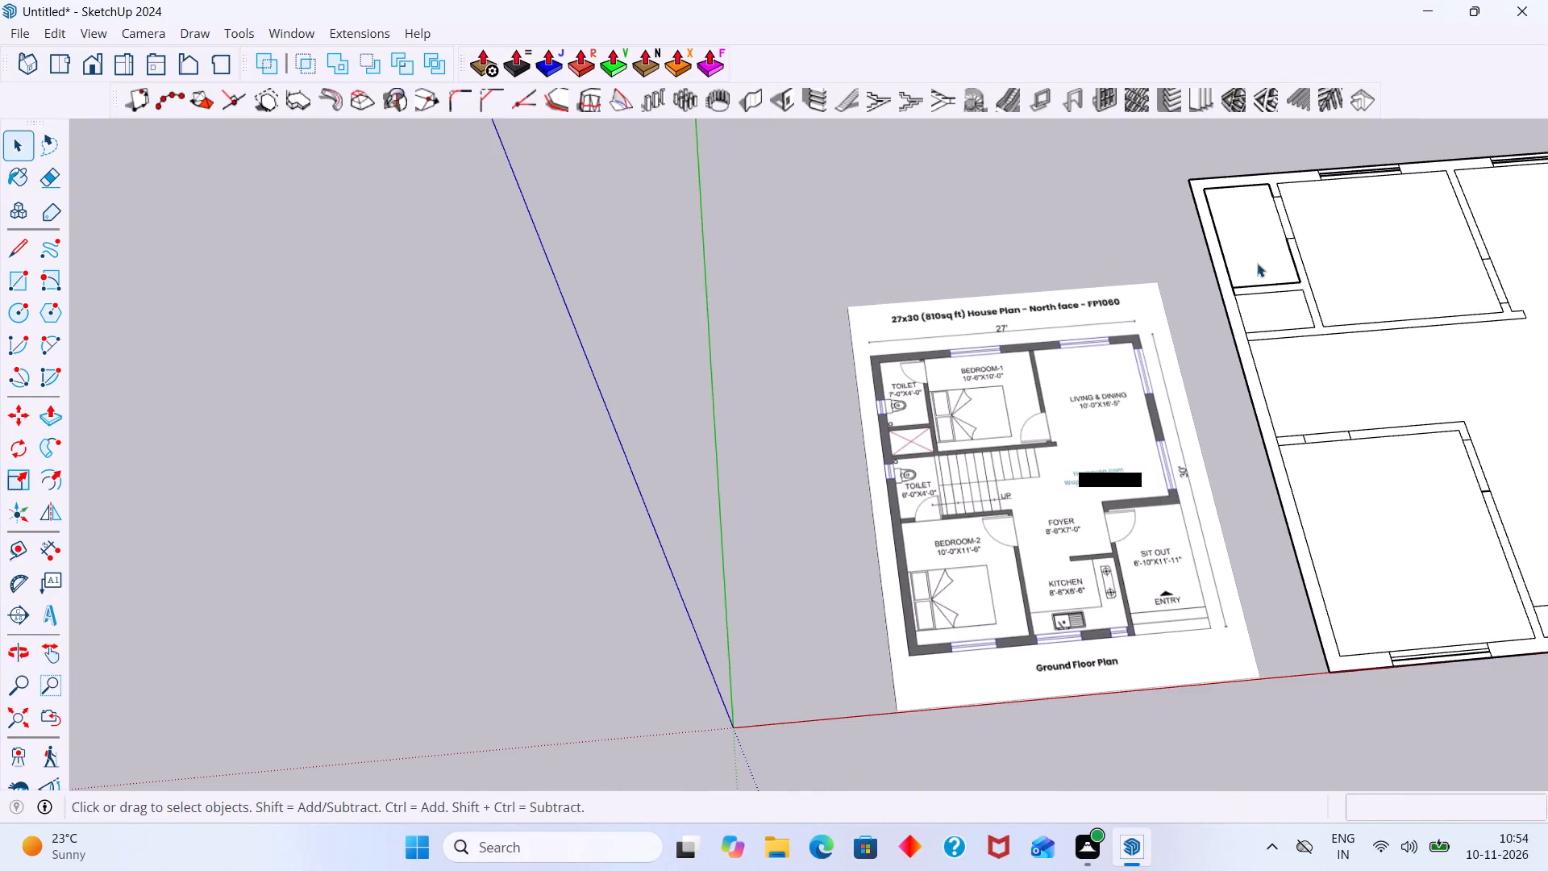
pyautogui.moveTo(1255, 266); pyautogui.dragTo(1199, 327, button='middle')
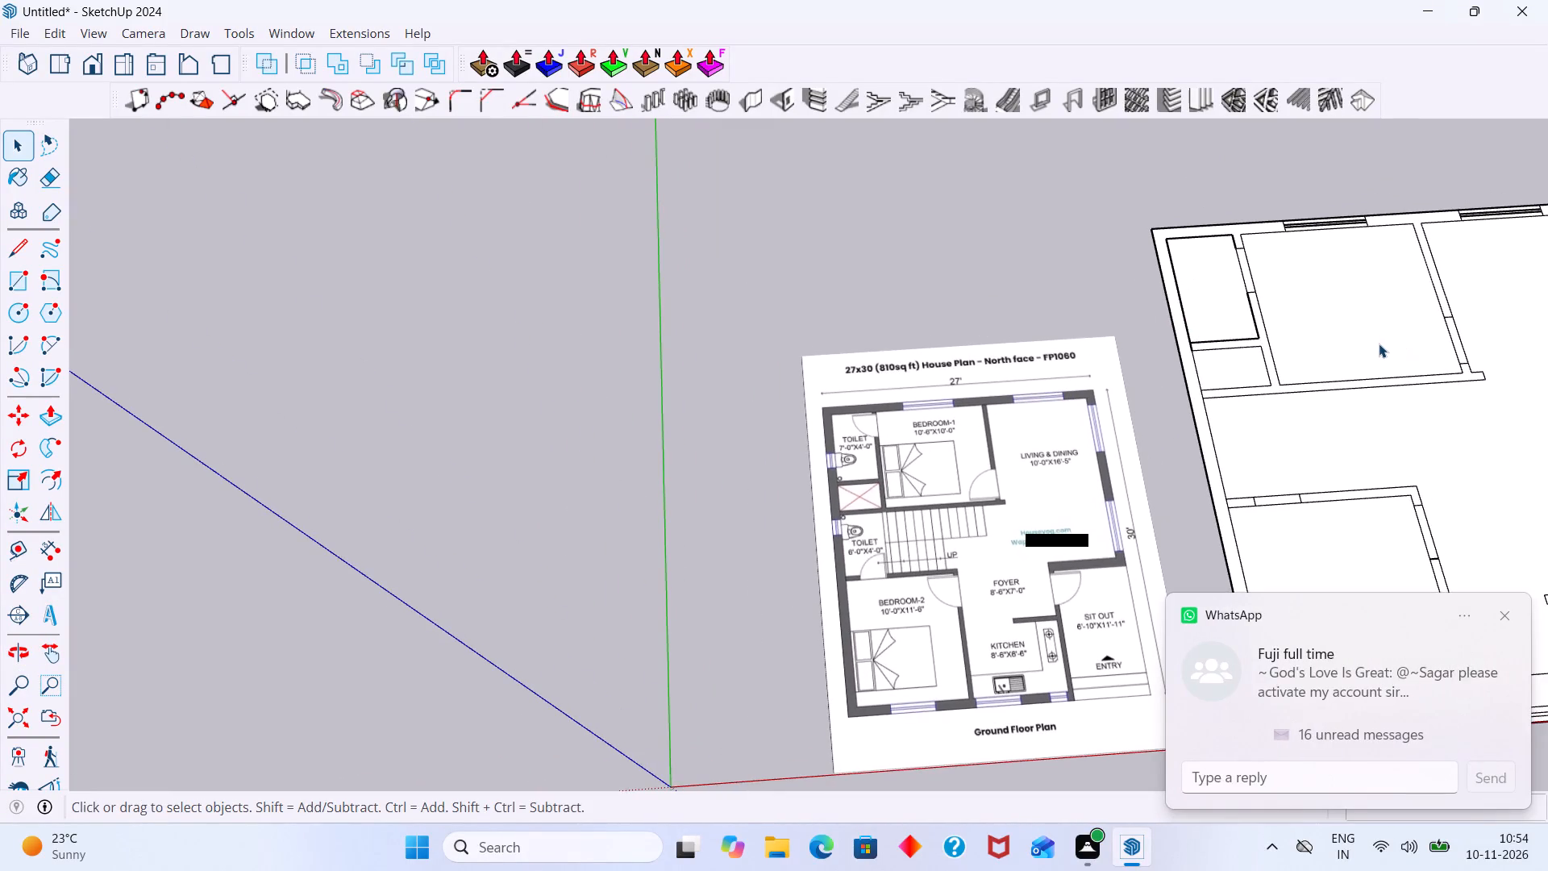
pyautogui.click(1504, 617)
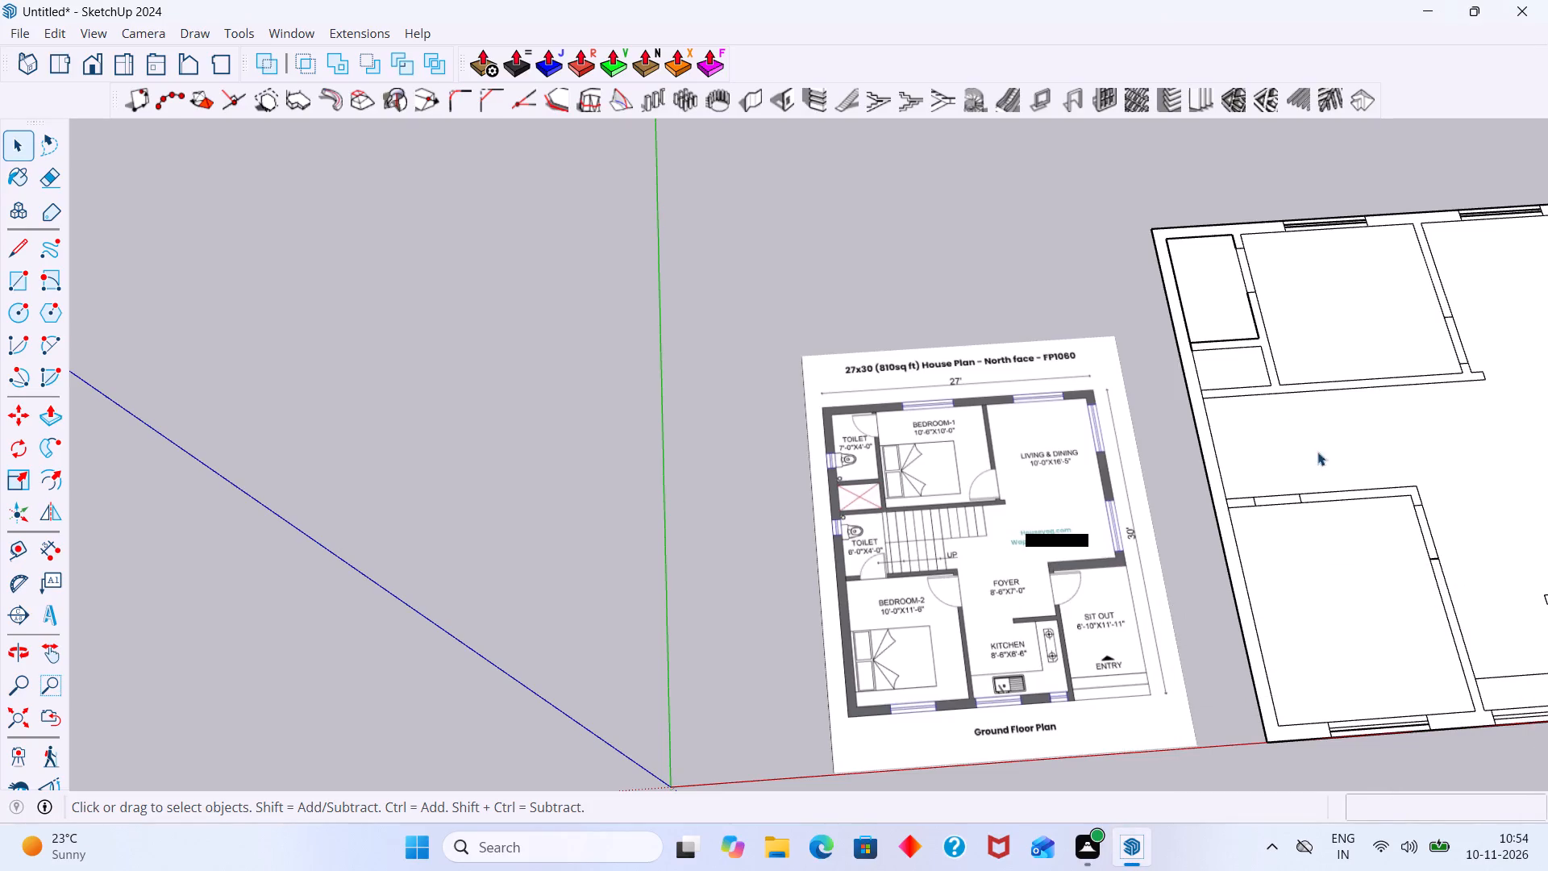
pyautogui.scroll(-3, 1276, 365)
pyautogui.keyDown('shift'); pyautogui.moveTo(1254, 341); pyautogui.dragTo(1152, 342, button='middle'); pyautogui.keyUp('shift')
pyautogui.scroll(3, 1158, 356)
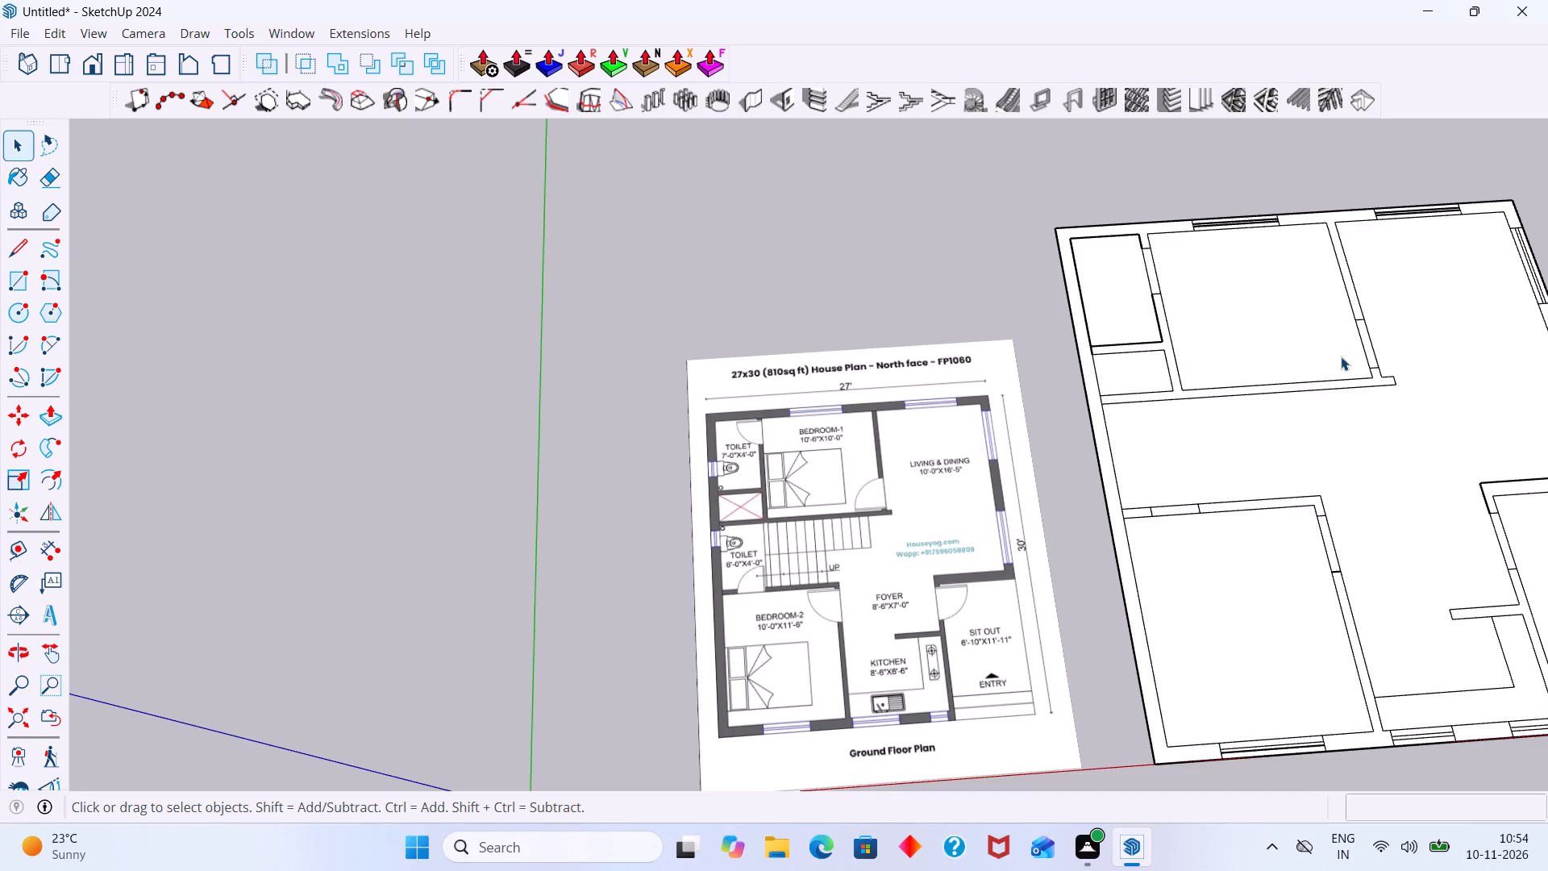
pyautogui.scroll(-1, 1341, 356)
pyautogui.scroll(-1, 1428, 470)
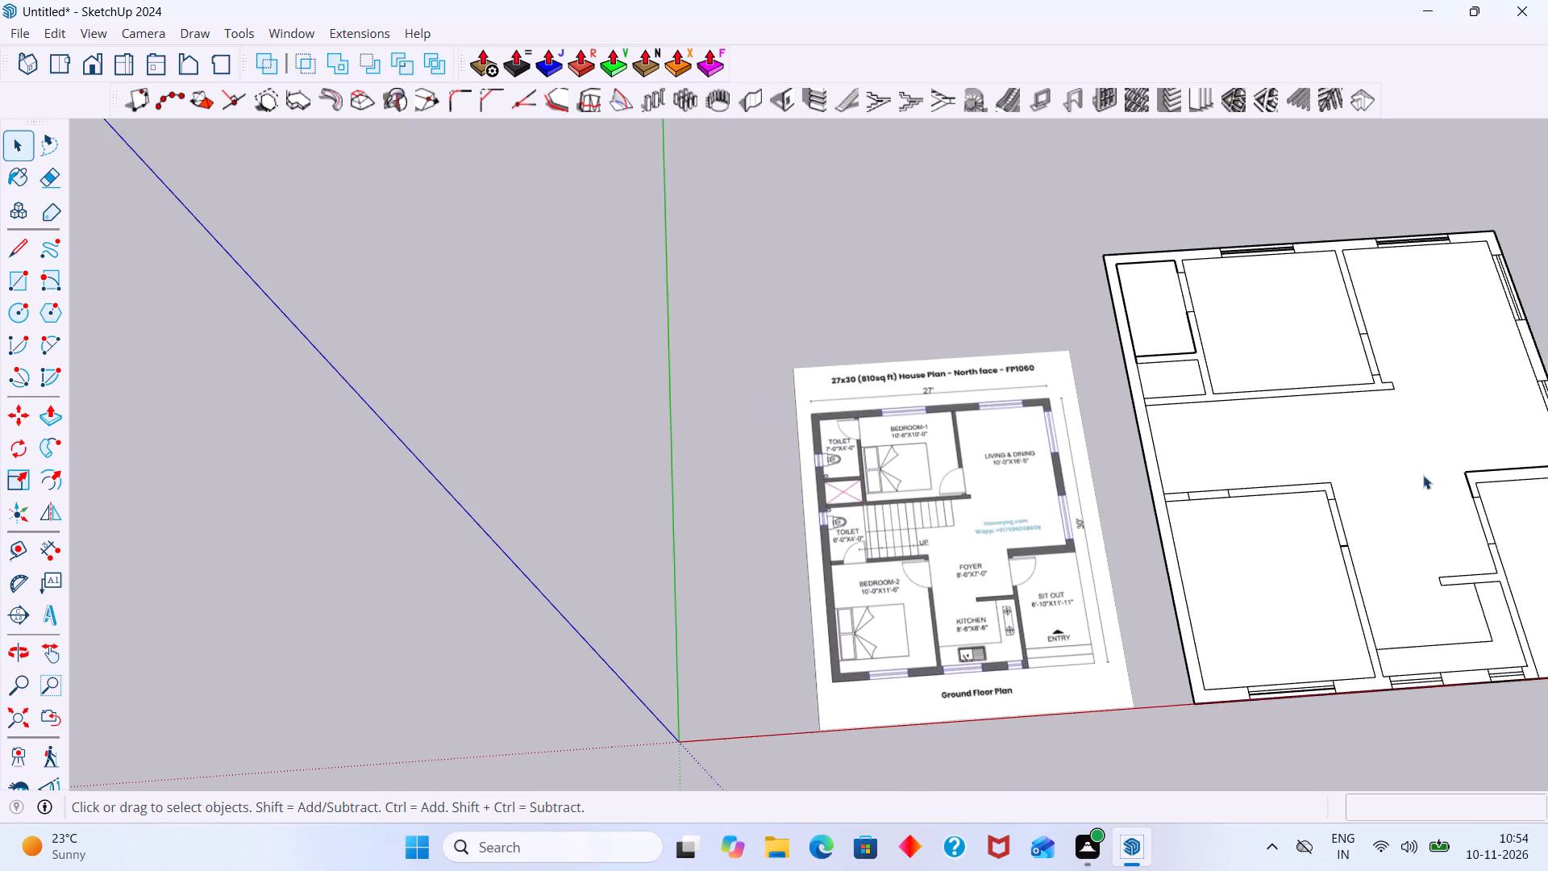
pyautogui.moveTo(1408, 471); pyautogui.dragTo(1283, 447, button='middle')
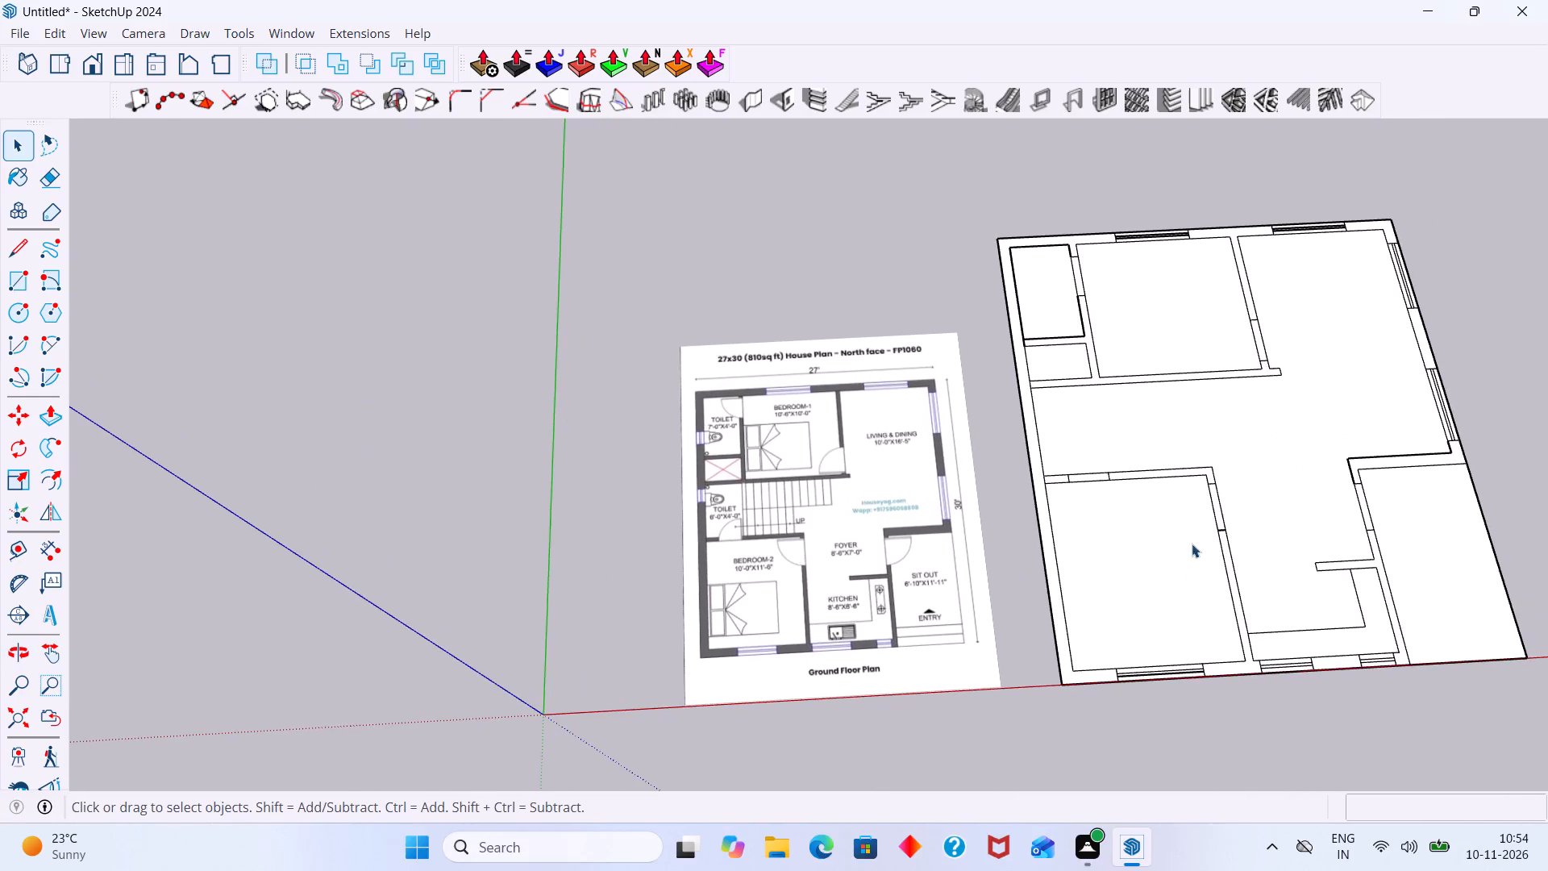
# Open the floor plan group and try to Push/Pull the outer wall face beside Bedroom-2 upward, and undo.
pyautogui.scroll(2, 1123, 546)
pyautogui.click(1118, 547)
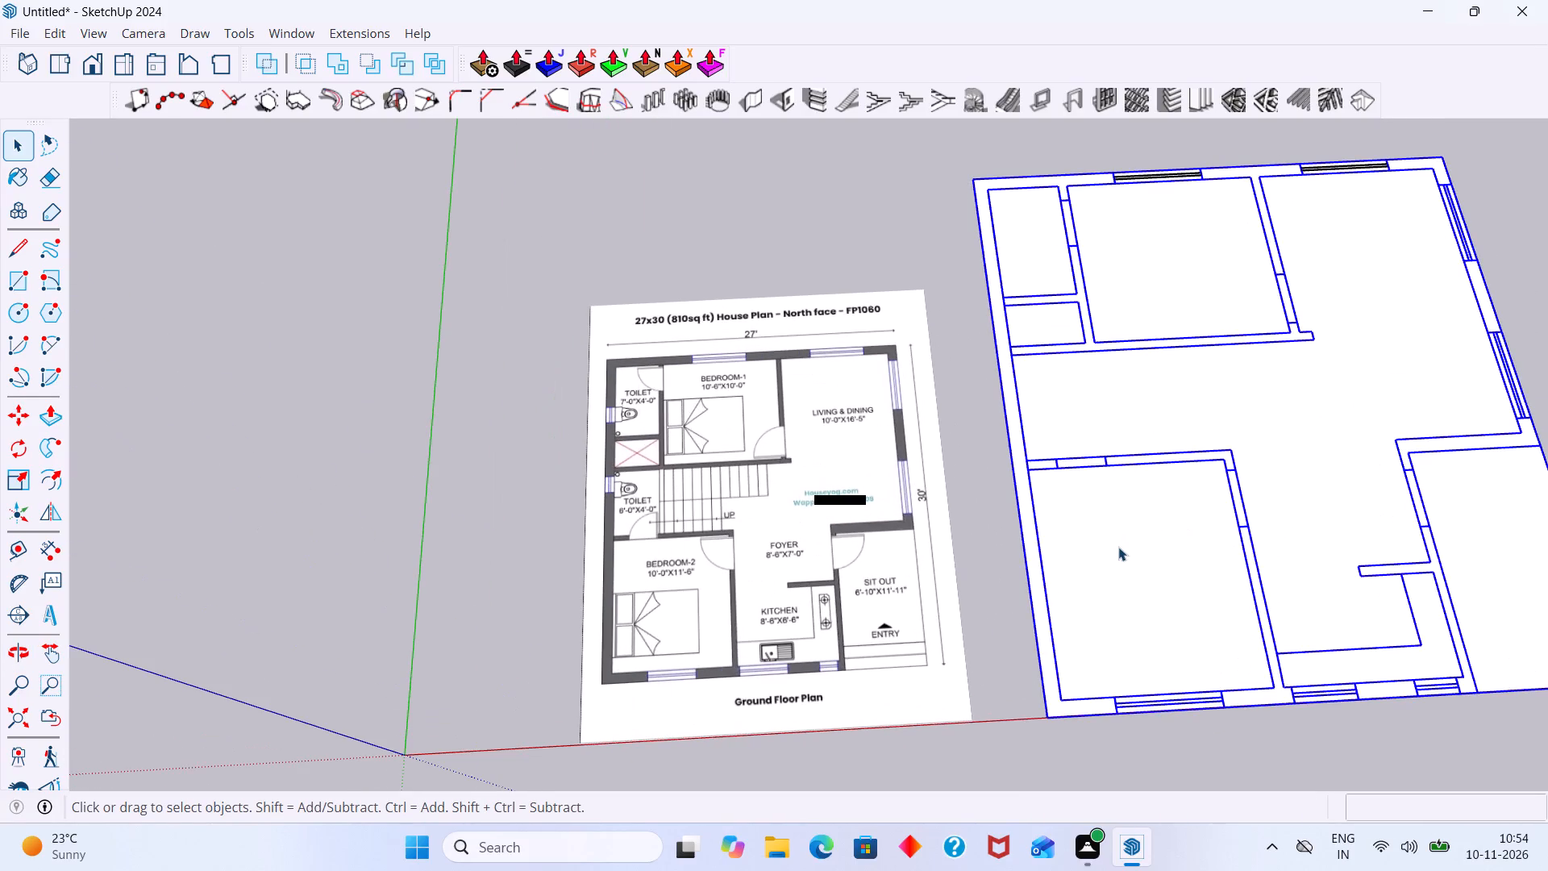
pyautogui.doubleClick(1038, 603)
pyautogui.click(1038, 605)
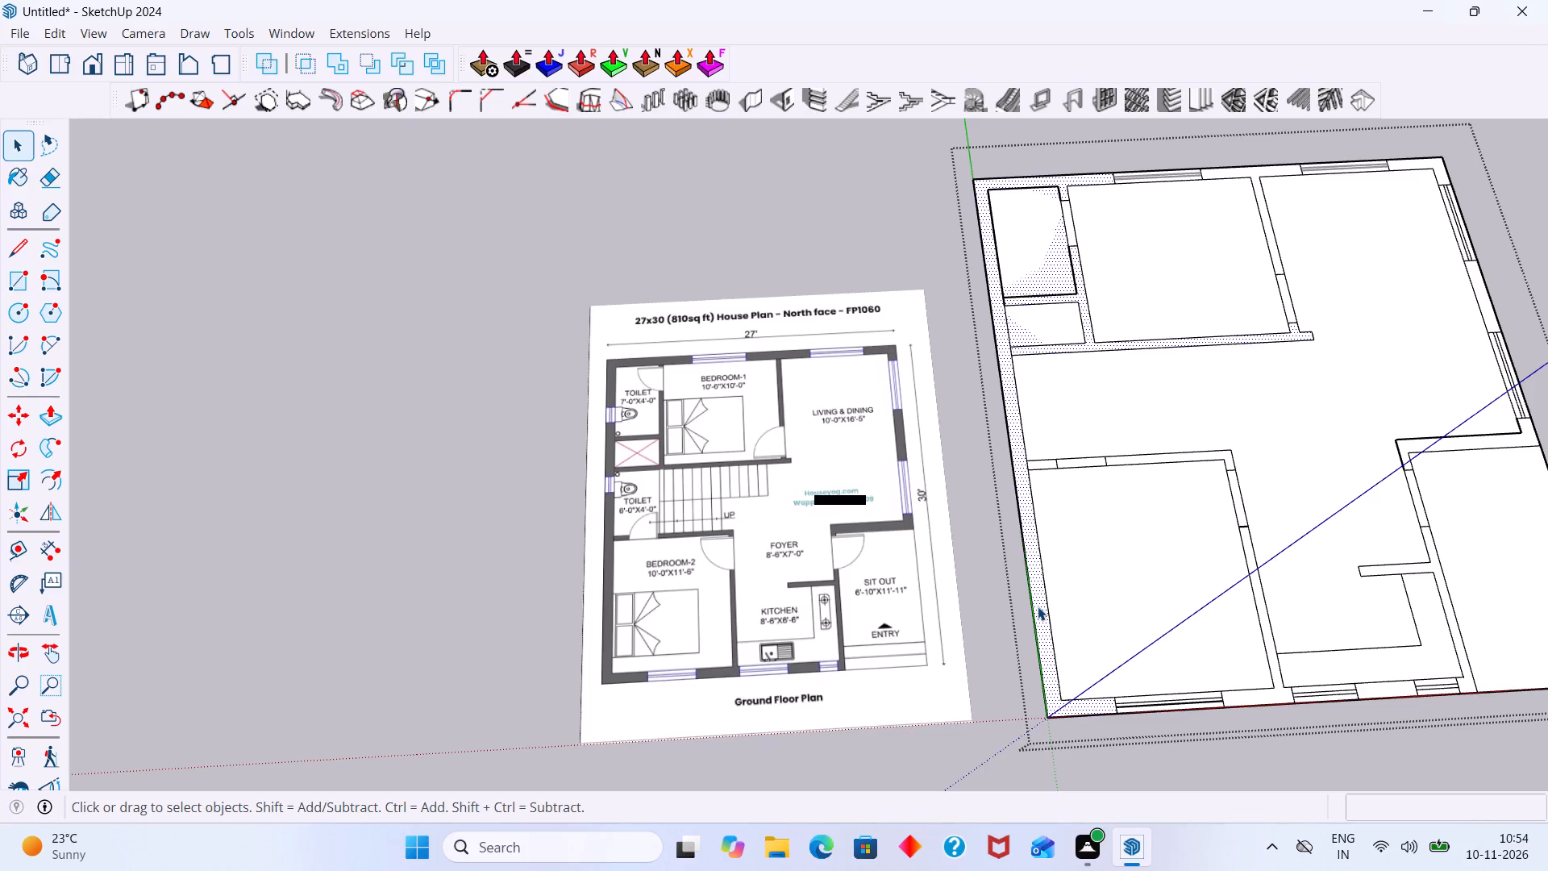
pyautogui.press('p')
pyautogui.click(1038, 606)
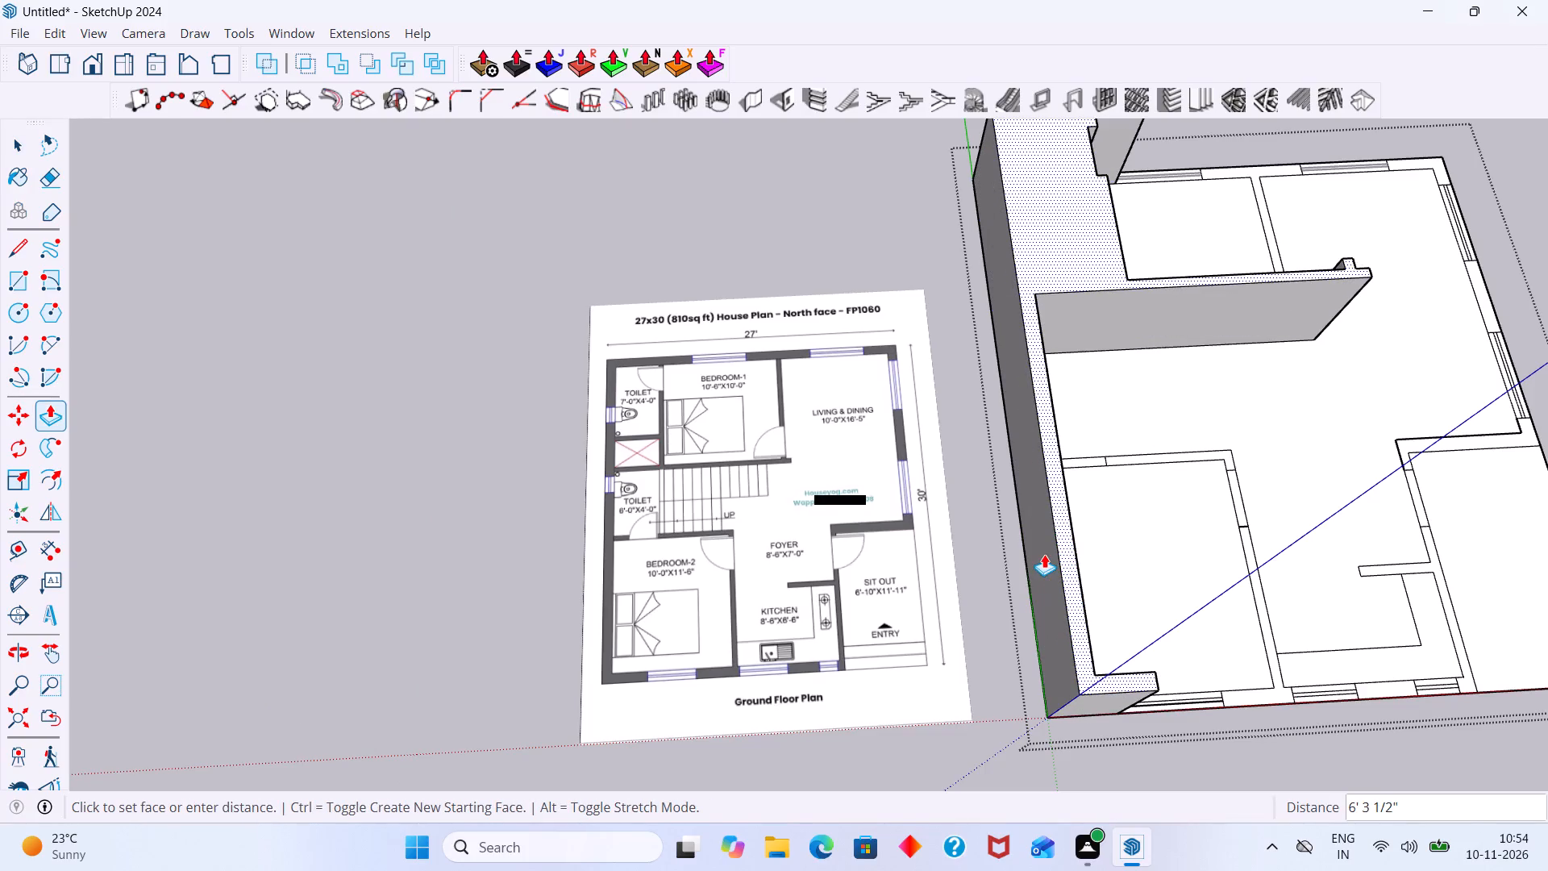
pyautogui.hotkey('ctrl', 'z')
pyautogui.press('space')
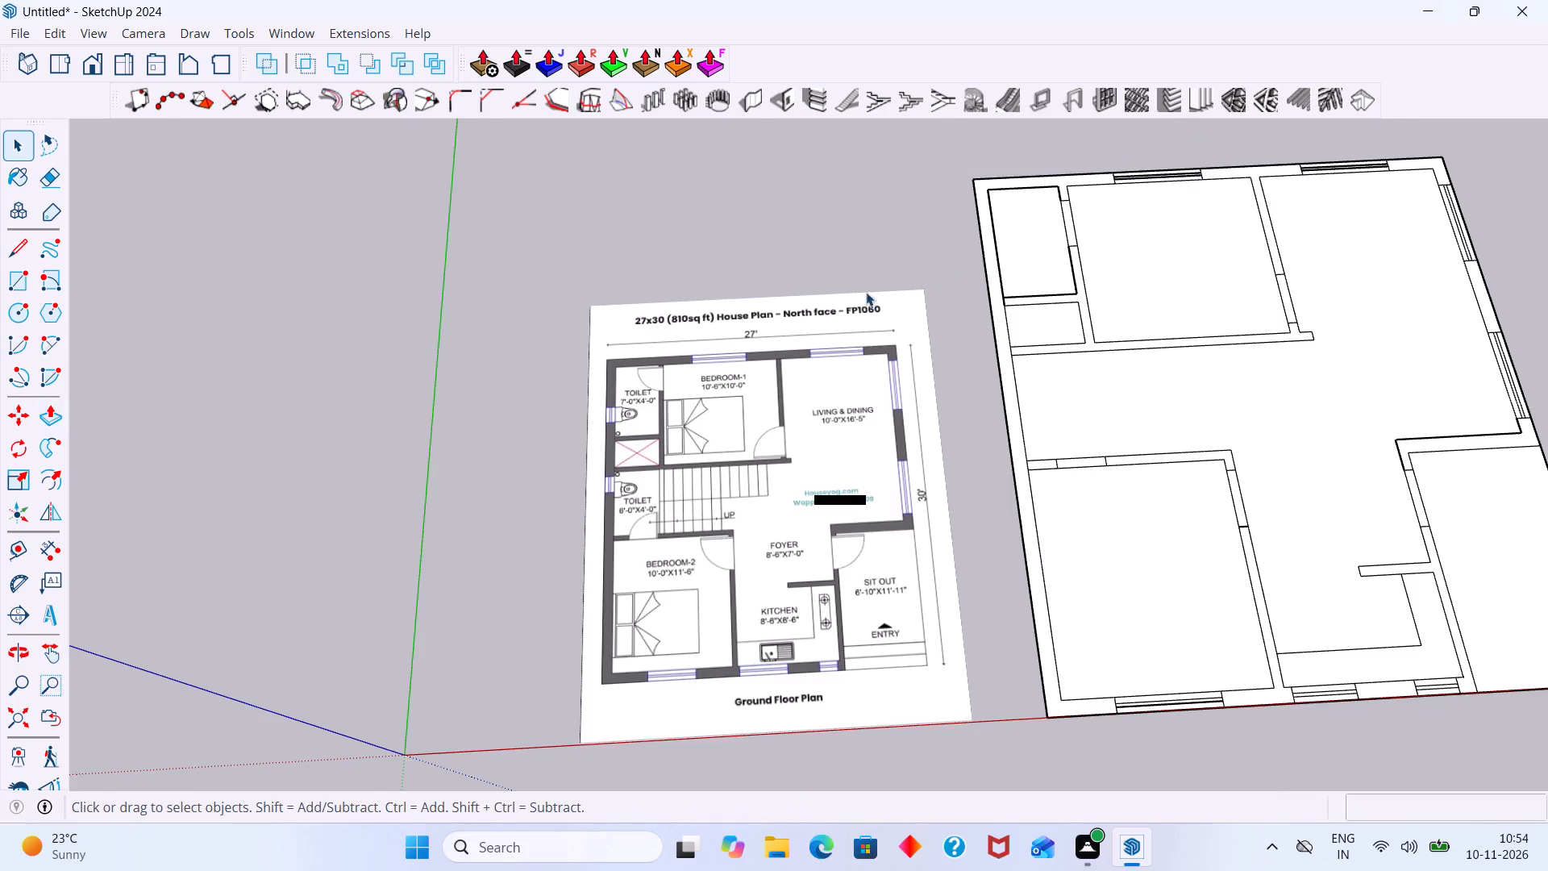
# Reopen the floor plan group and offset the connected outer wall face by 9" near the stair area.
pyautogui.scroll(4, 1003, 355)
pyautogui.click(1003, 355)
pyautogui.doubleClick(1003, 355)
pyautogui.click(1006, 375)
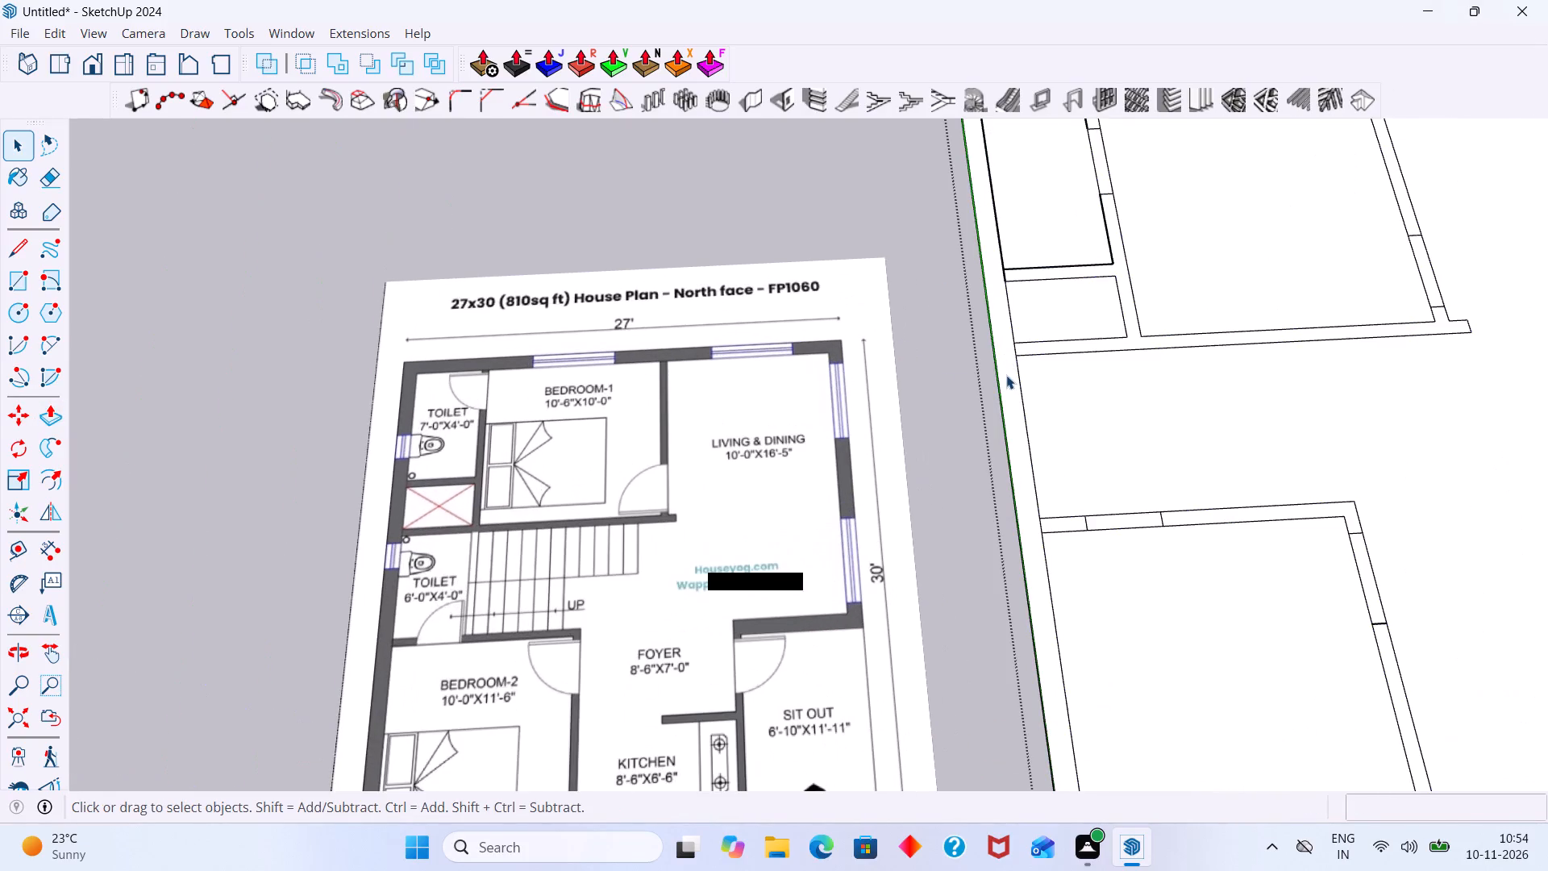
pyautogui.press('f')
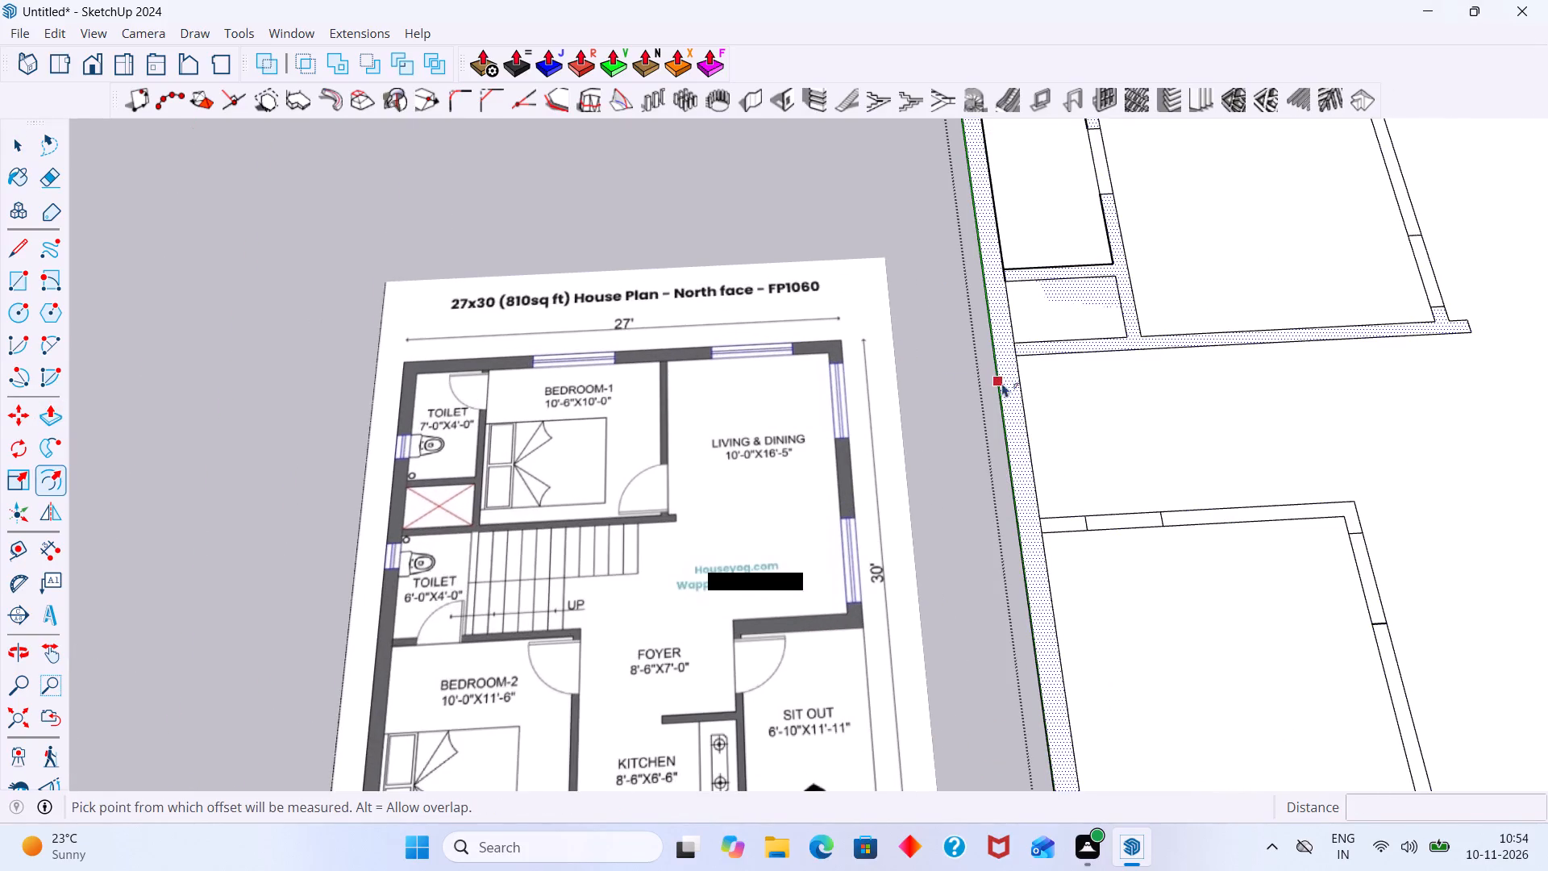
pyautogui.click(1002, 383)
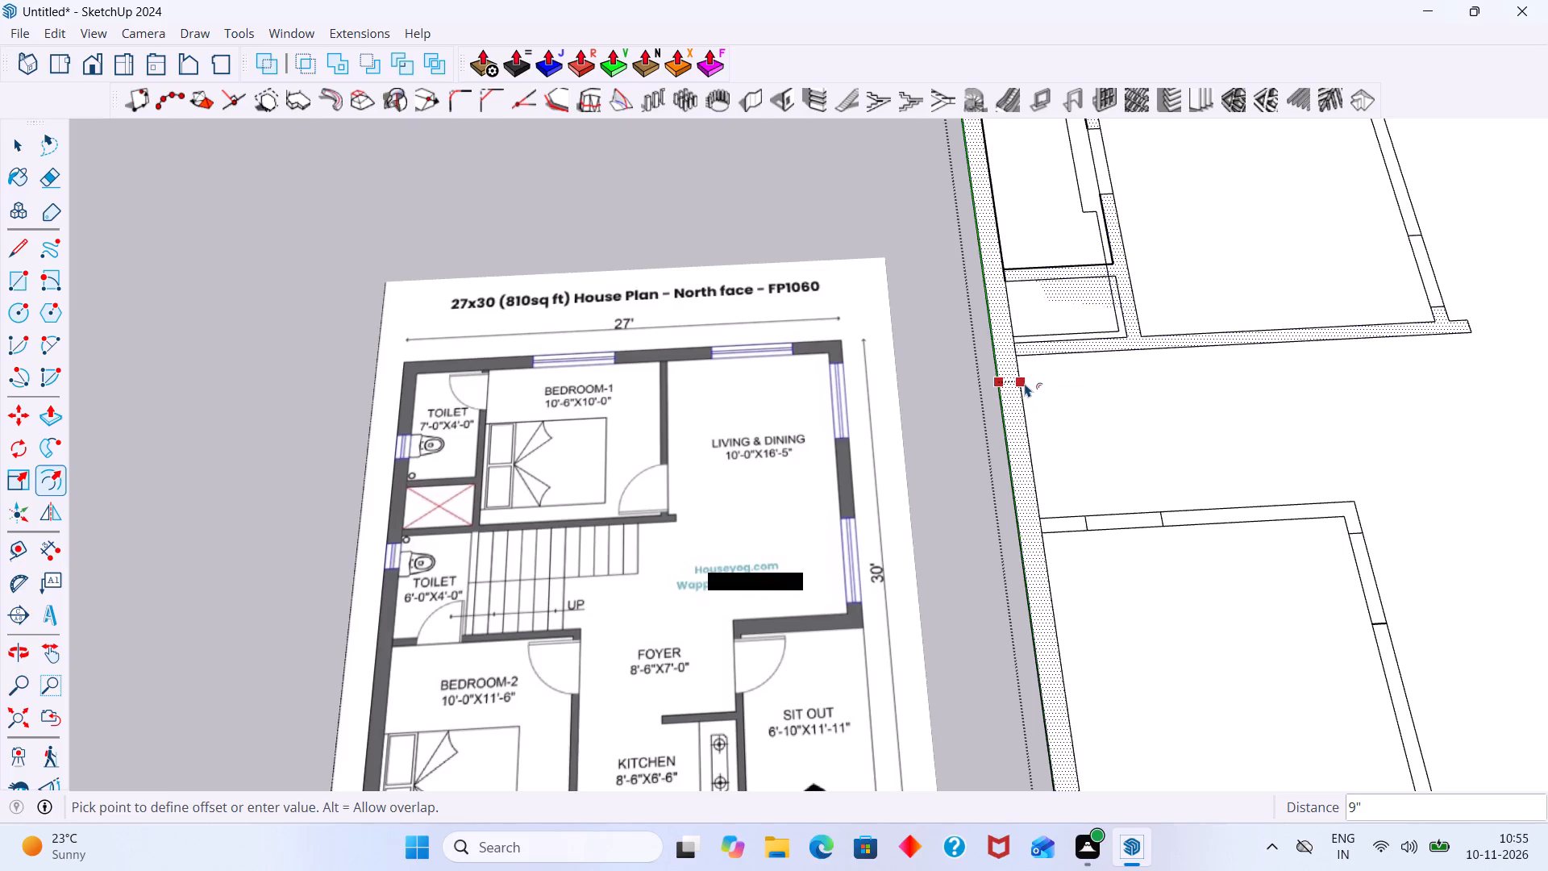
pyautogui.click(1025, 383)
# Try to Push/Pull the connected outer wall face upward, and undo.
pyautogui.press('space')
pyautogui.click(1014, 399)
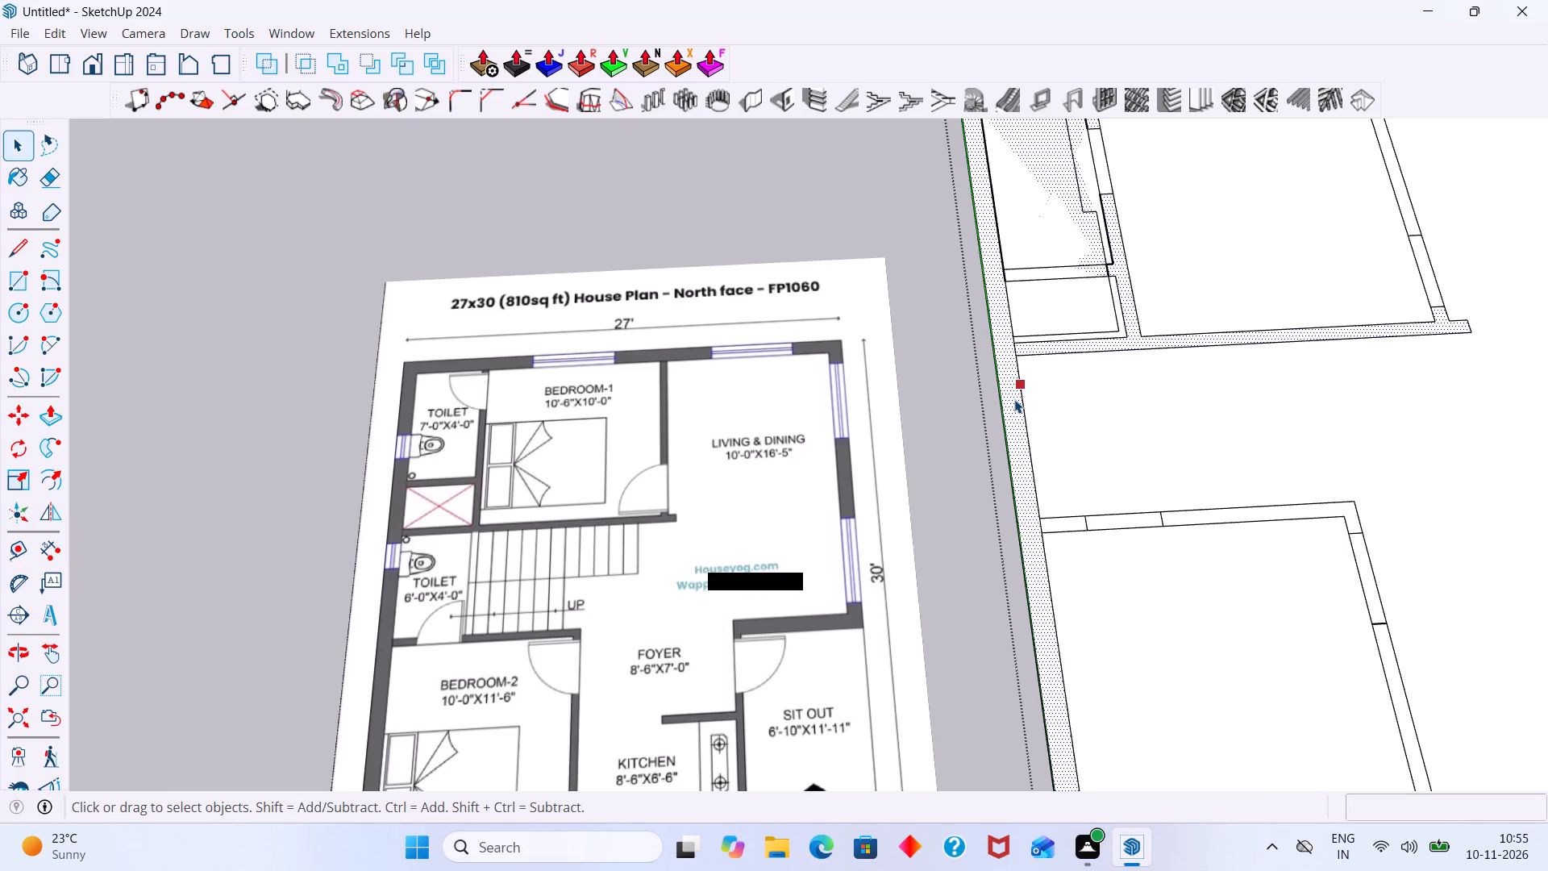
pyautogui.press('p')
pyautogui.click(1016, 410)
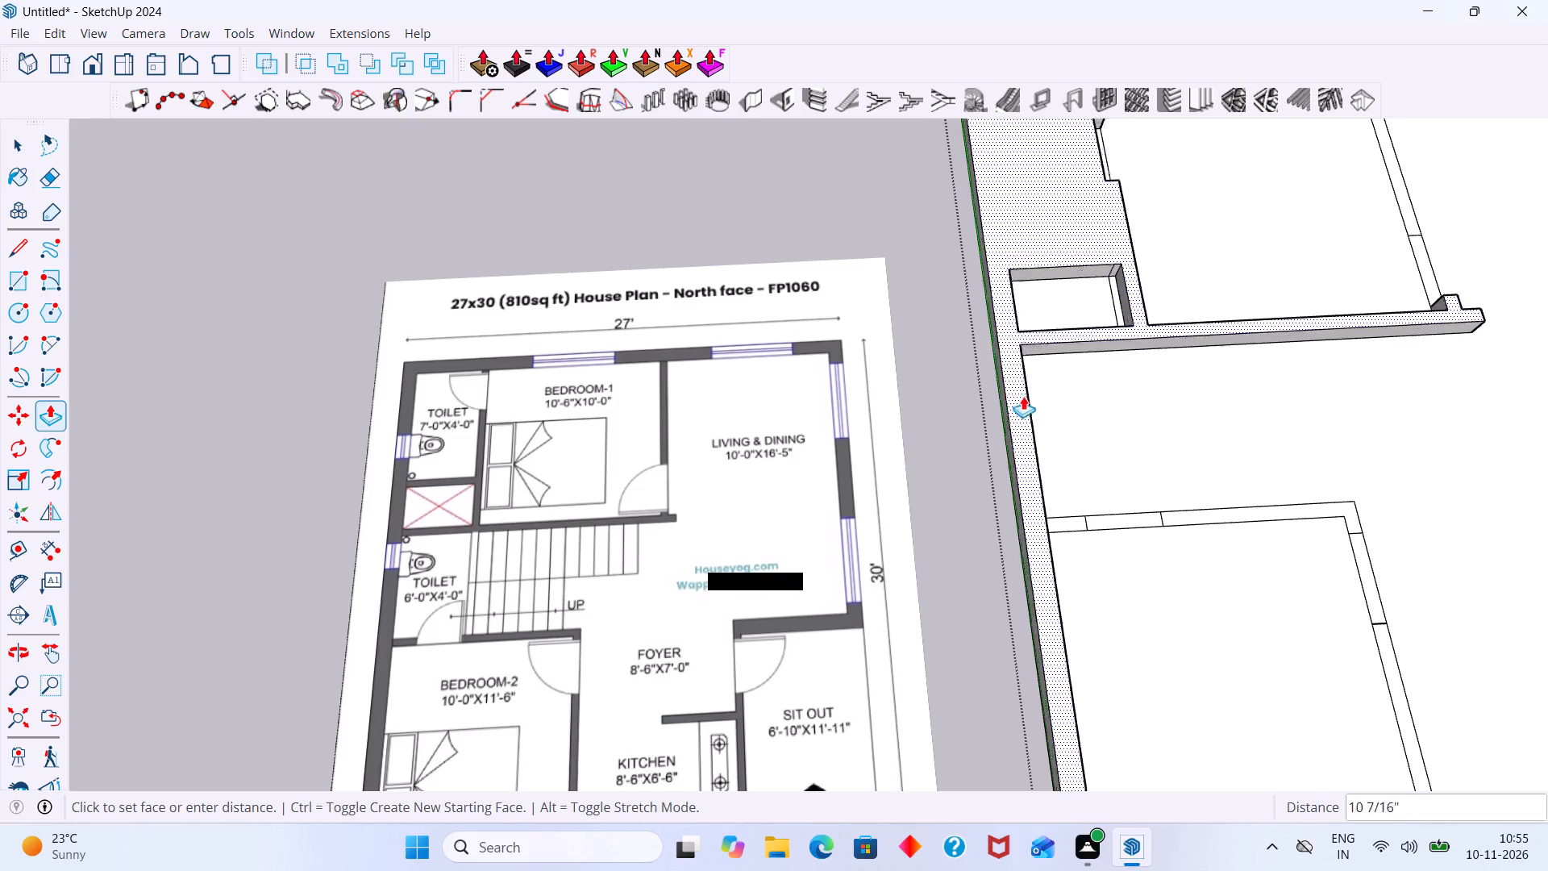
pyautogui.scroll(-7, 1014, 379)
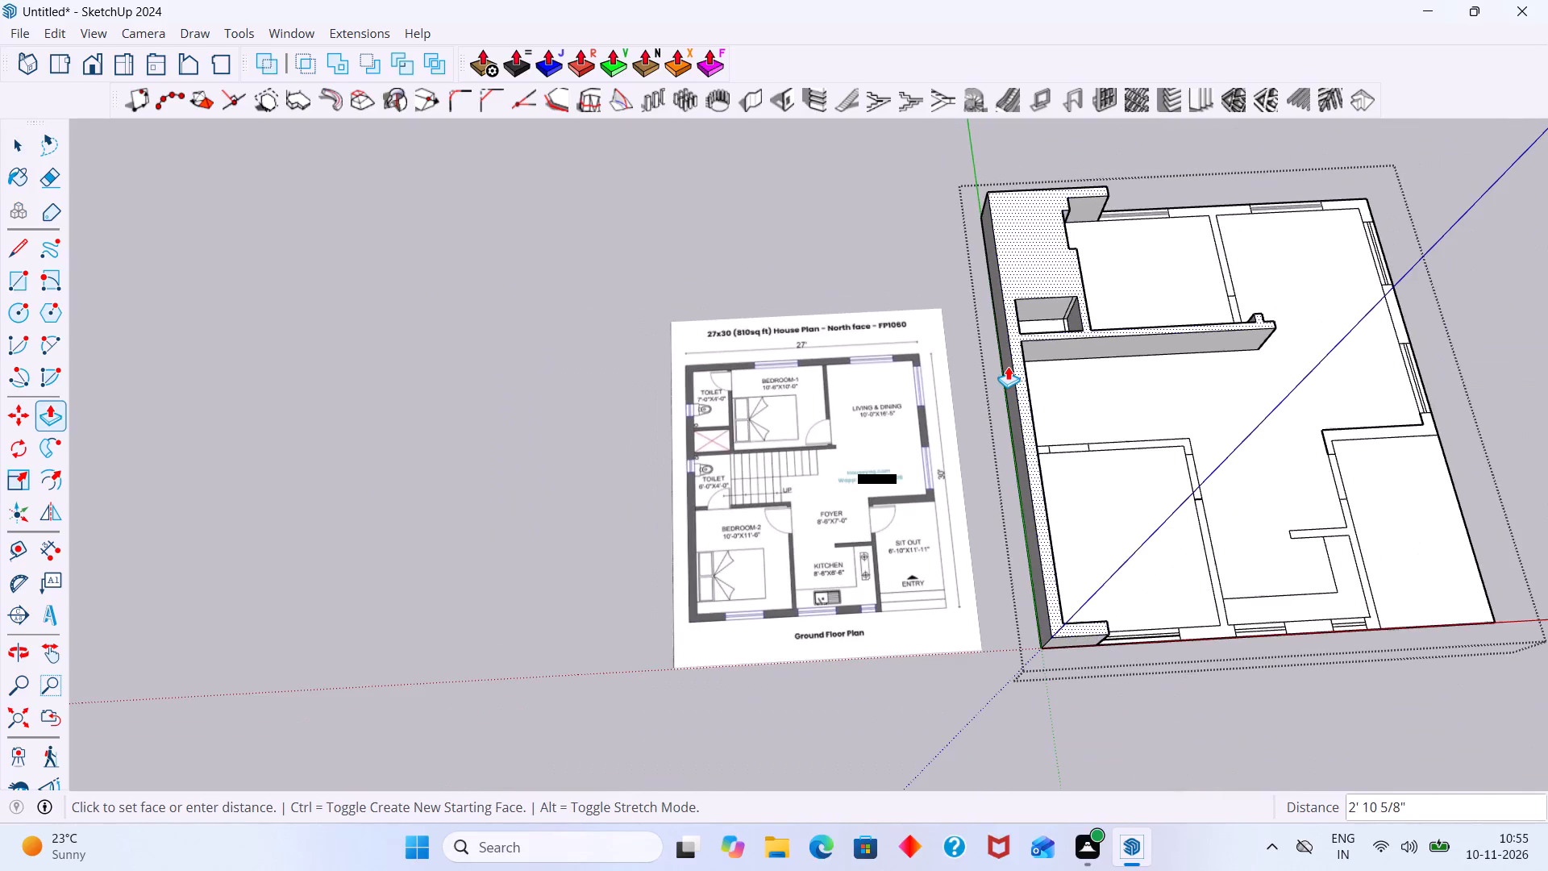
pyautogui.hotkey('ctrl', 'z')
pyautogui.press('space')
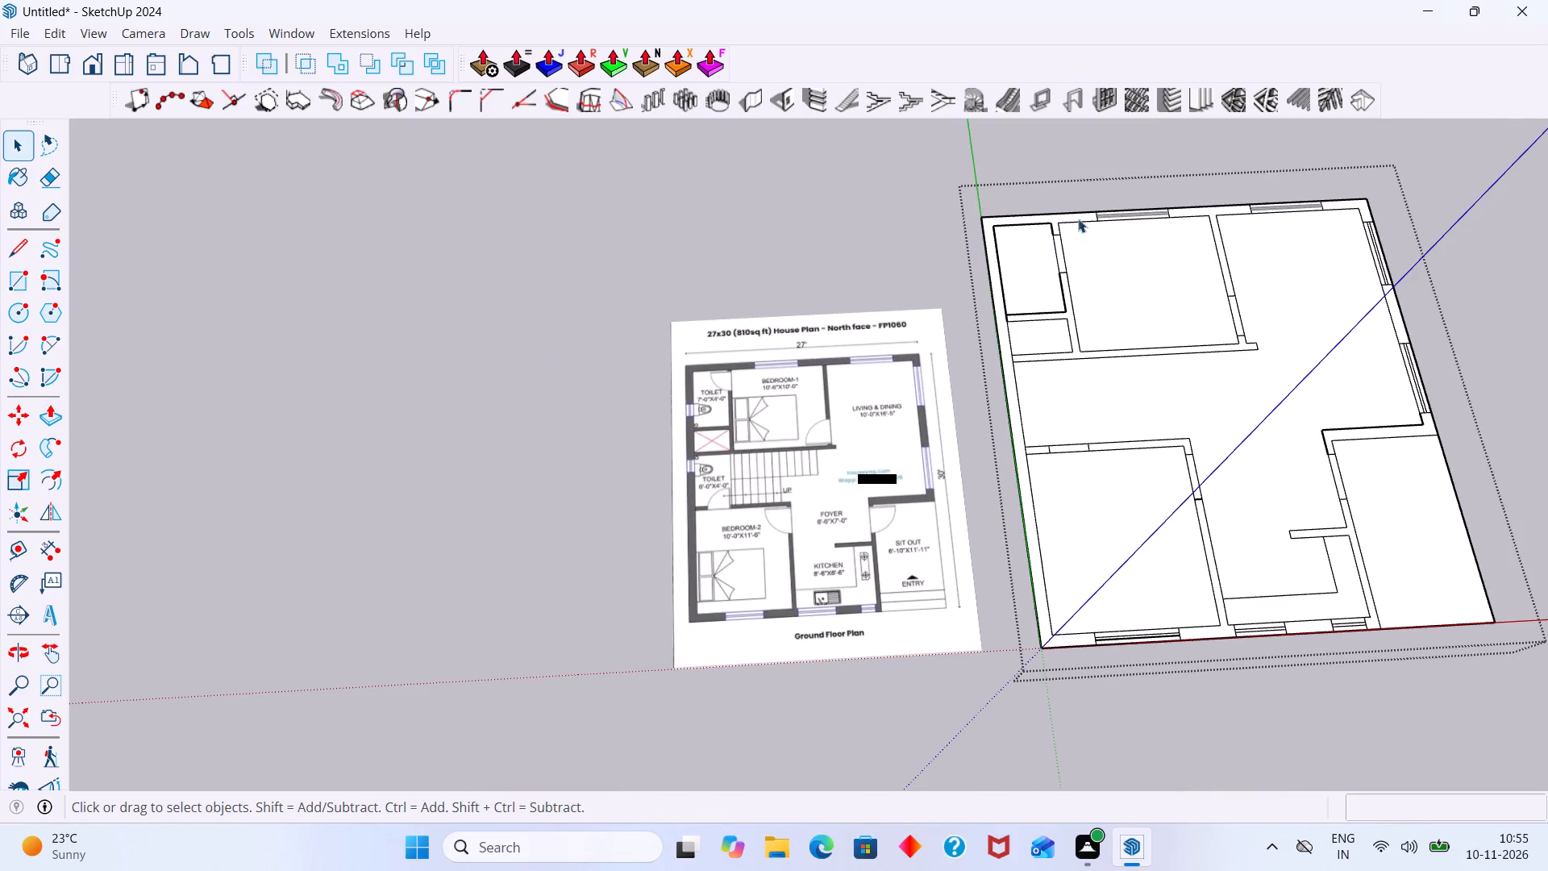
# Delete the floor face inside Bedroom-1, leaving its surrounding walls in place.
pyautogui.scroll(12, 1032, 216)
pyautogui.click(1063, 220)
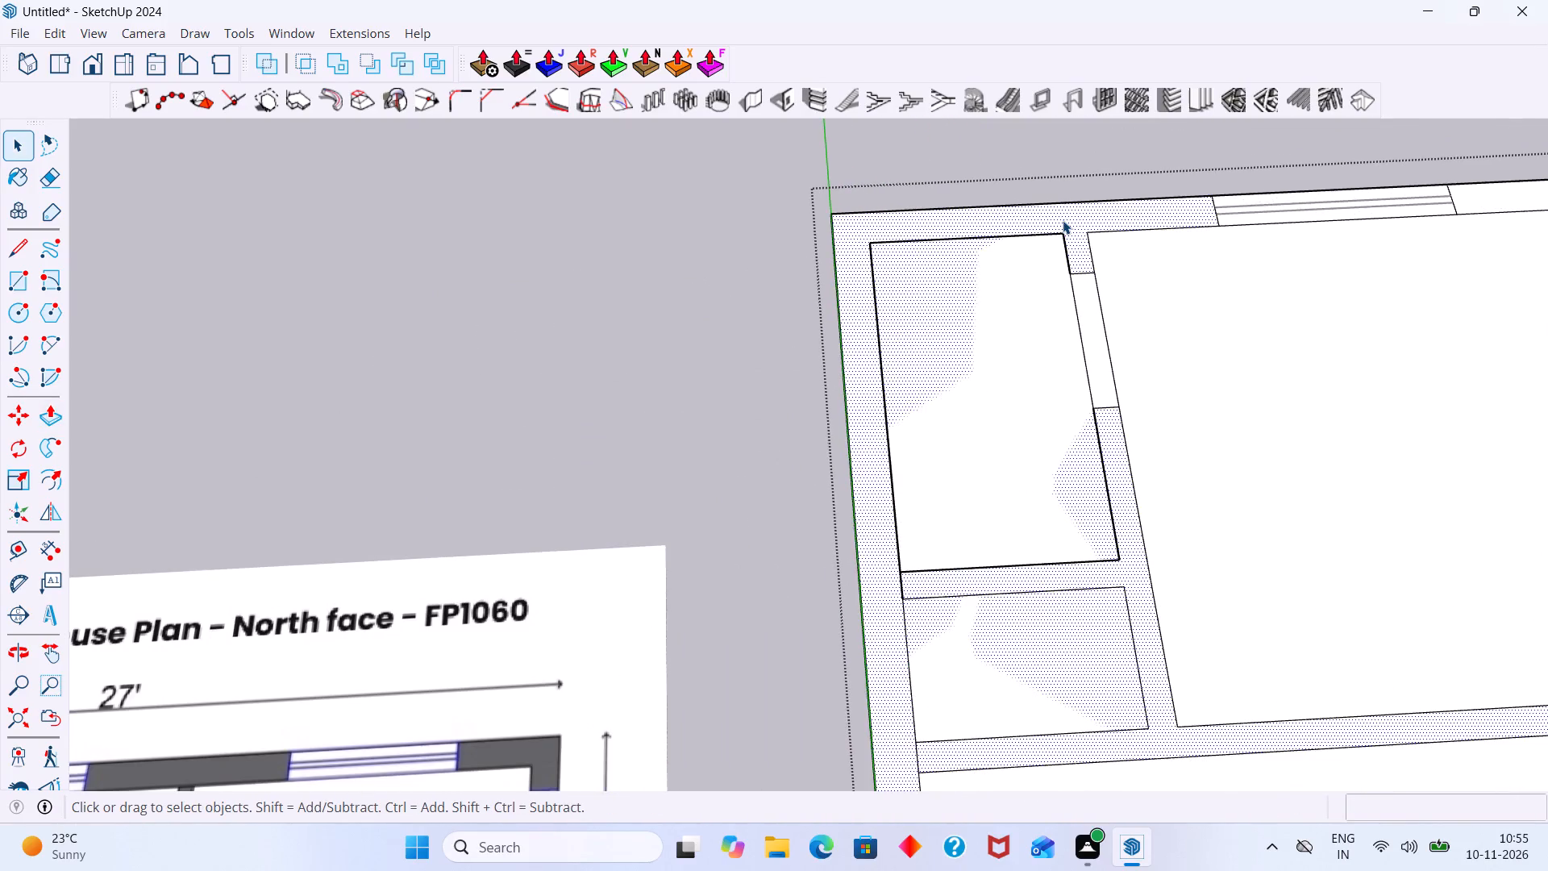
pyautogui.scroll(-2, 1063, 220)
pyautogui.click(1014, 285)
pyautogui.doubleClick(999, 290)
pyautogui.click(1022, 324)
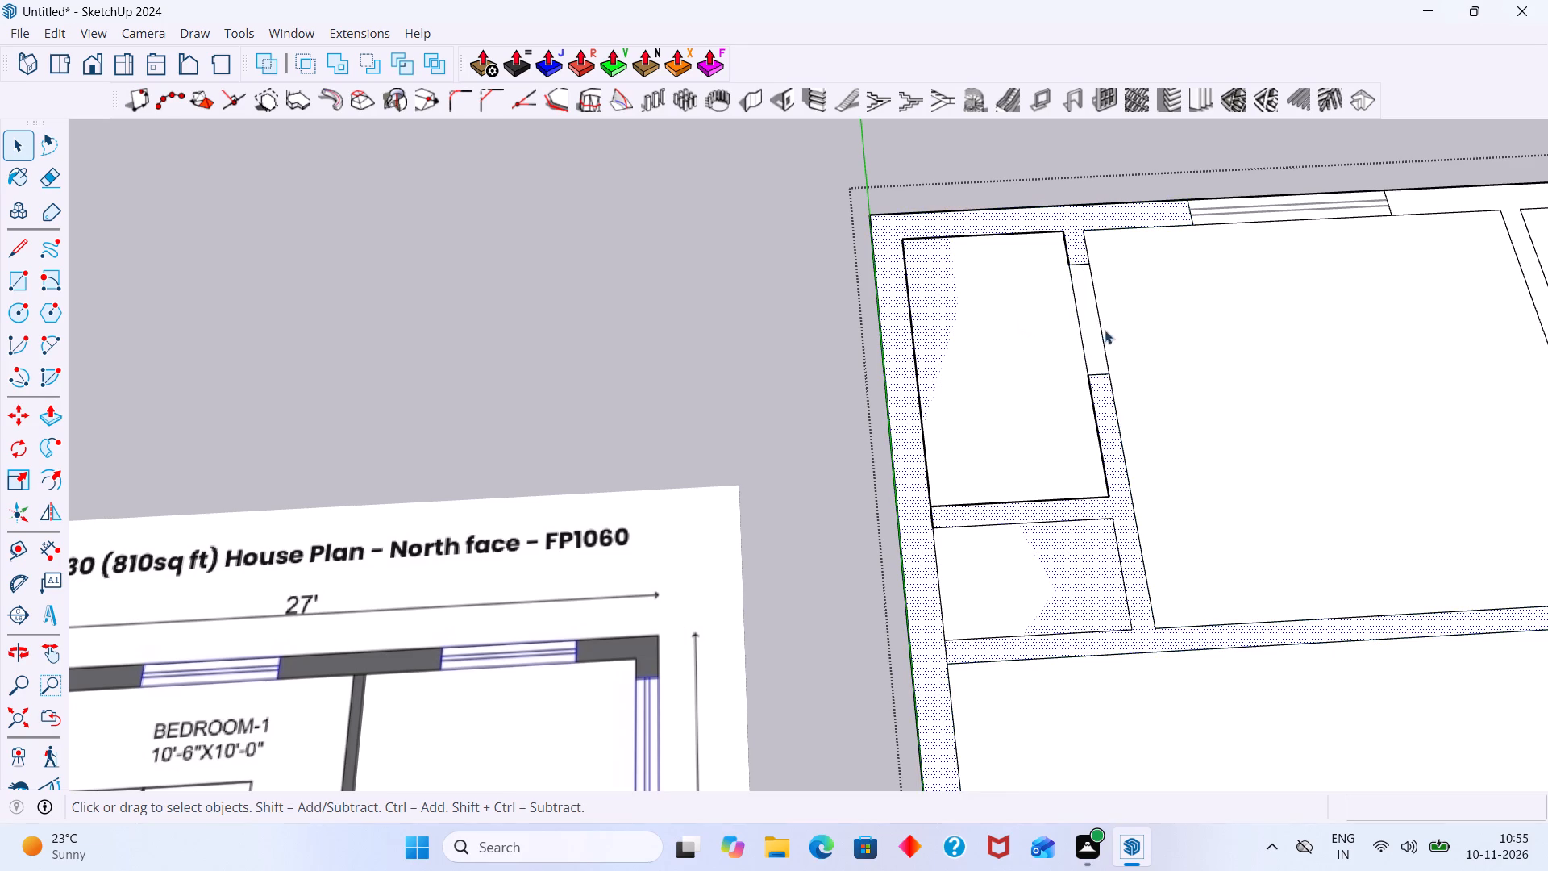
pyautogui.doubleClick(1233, 330)
pyautogui.click(1236, 347)
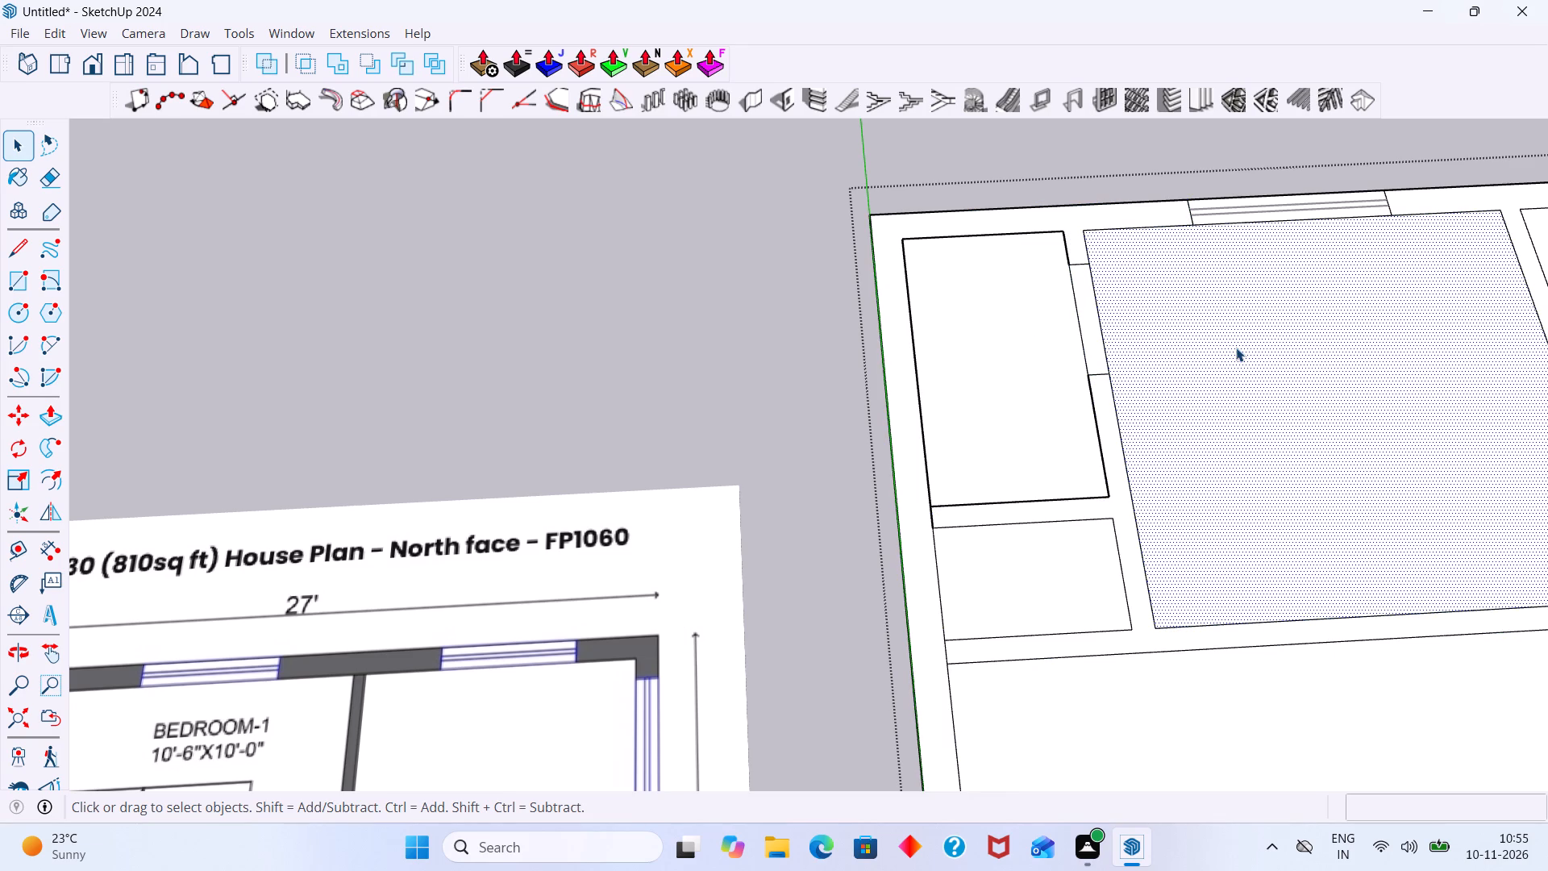
pyautogui.press('Delete')
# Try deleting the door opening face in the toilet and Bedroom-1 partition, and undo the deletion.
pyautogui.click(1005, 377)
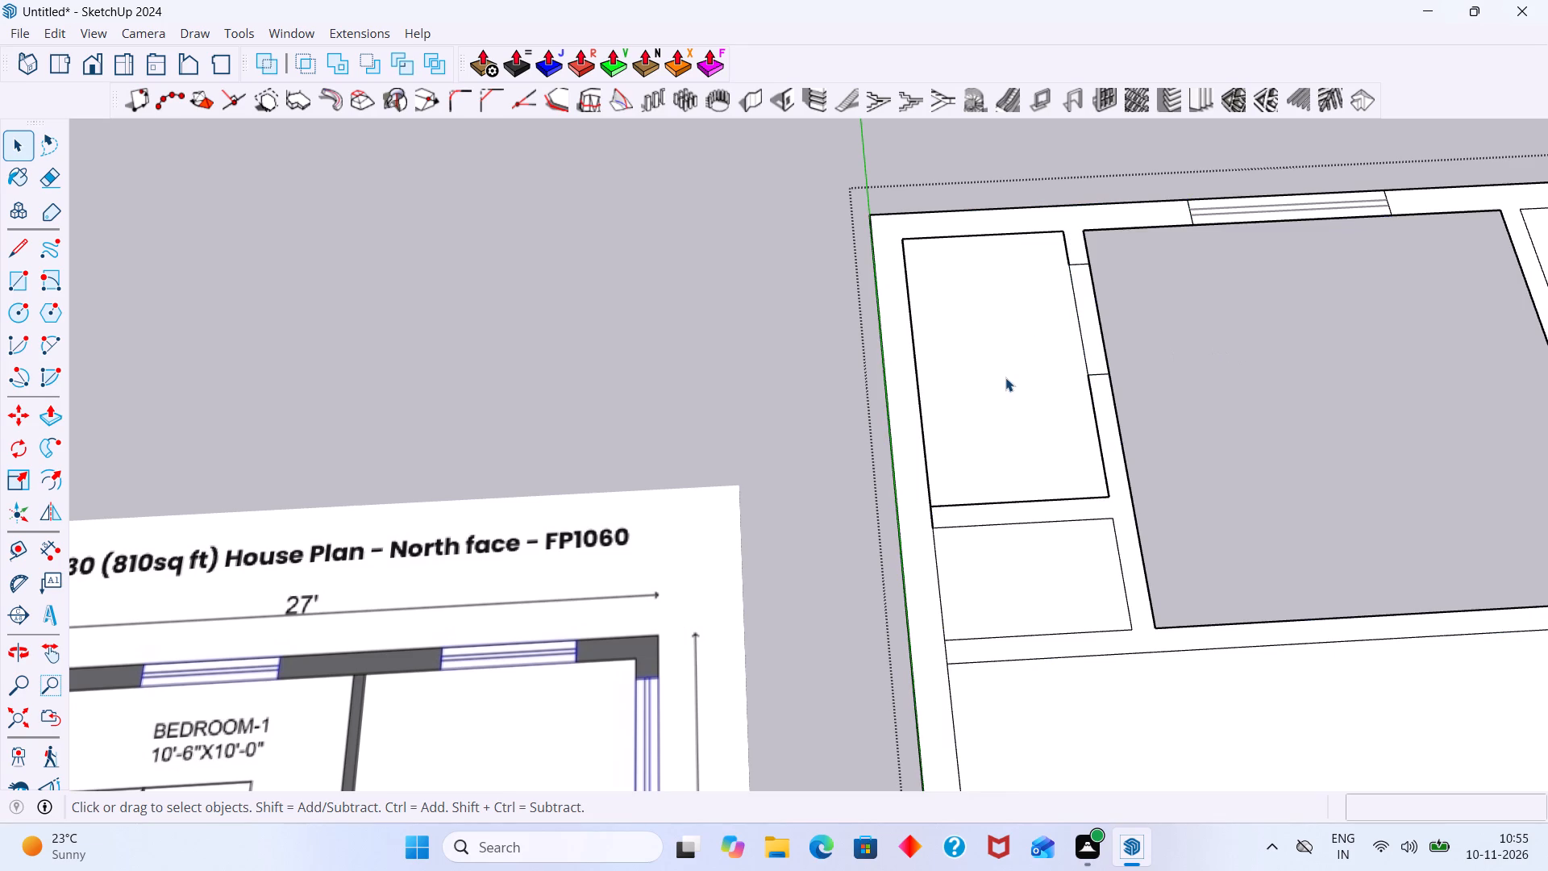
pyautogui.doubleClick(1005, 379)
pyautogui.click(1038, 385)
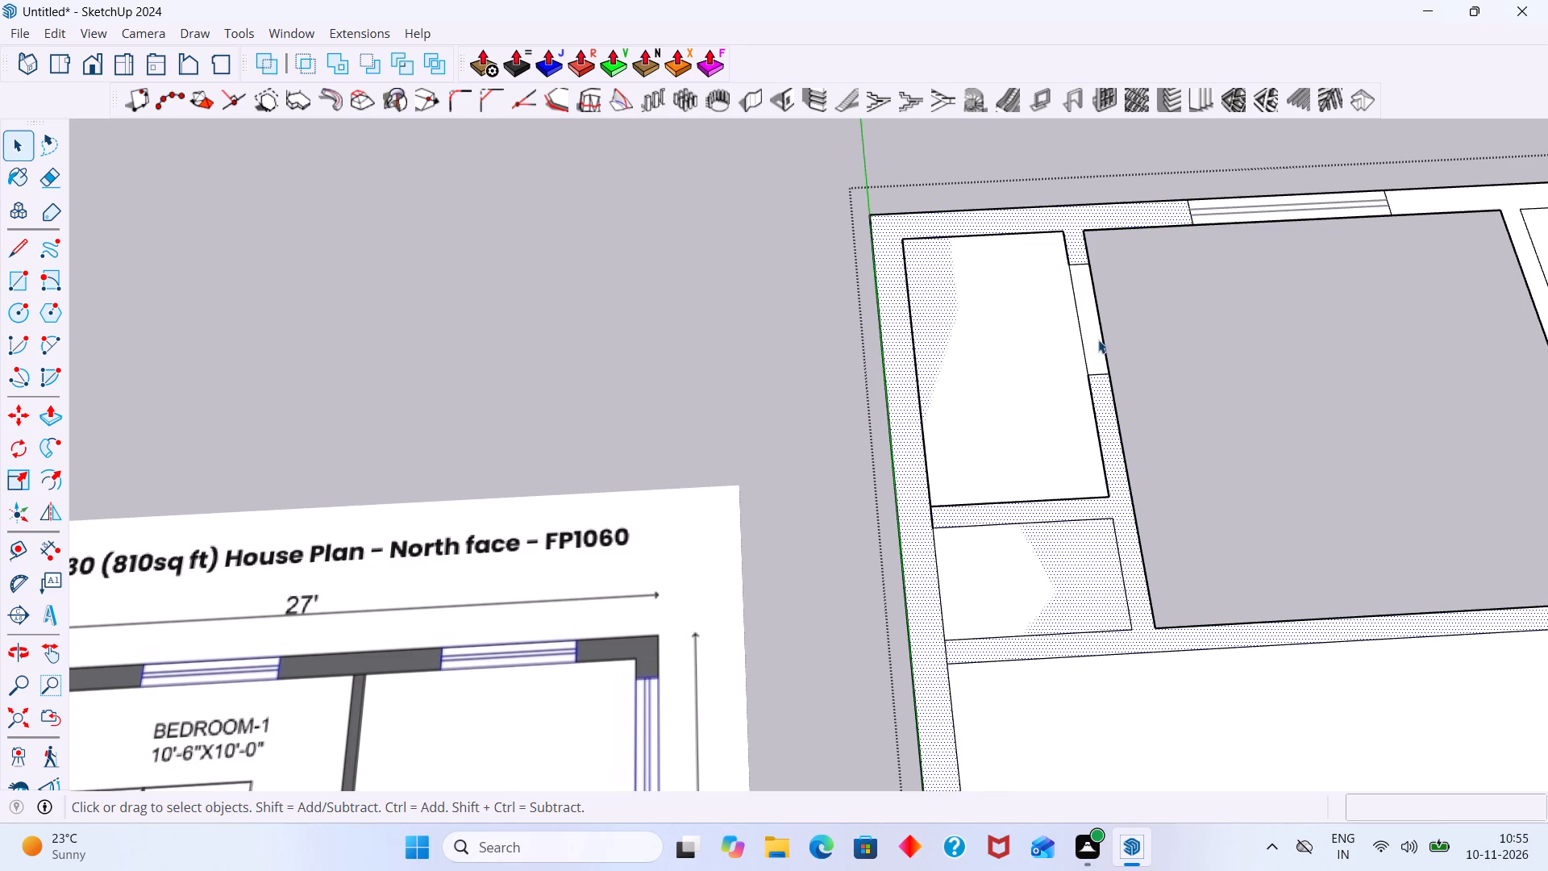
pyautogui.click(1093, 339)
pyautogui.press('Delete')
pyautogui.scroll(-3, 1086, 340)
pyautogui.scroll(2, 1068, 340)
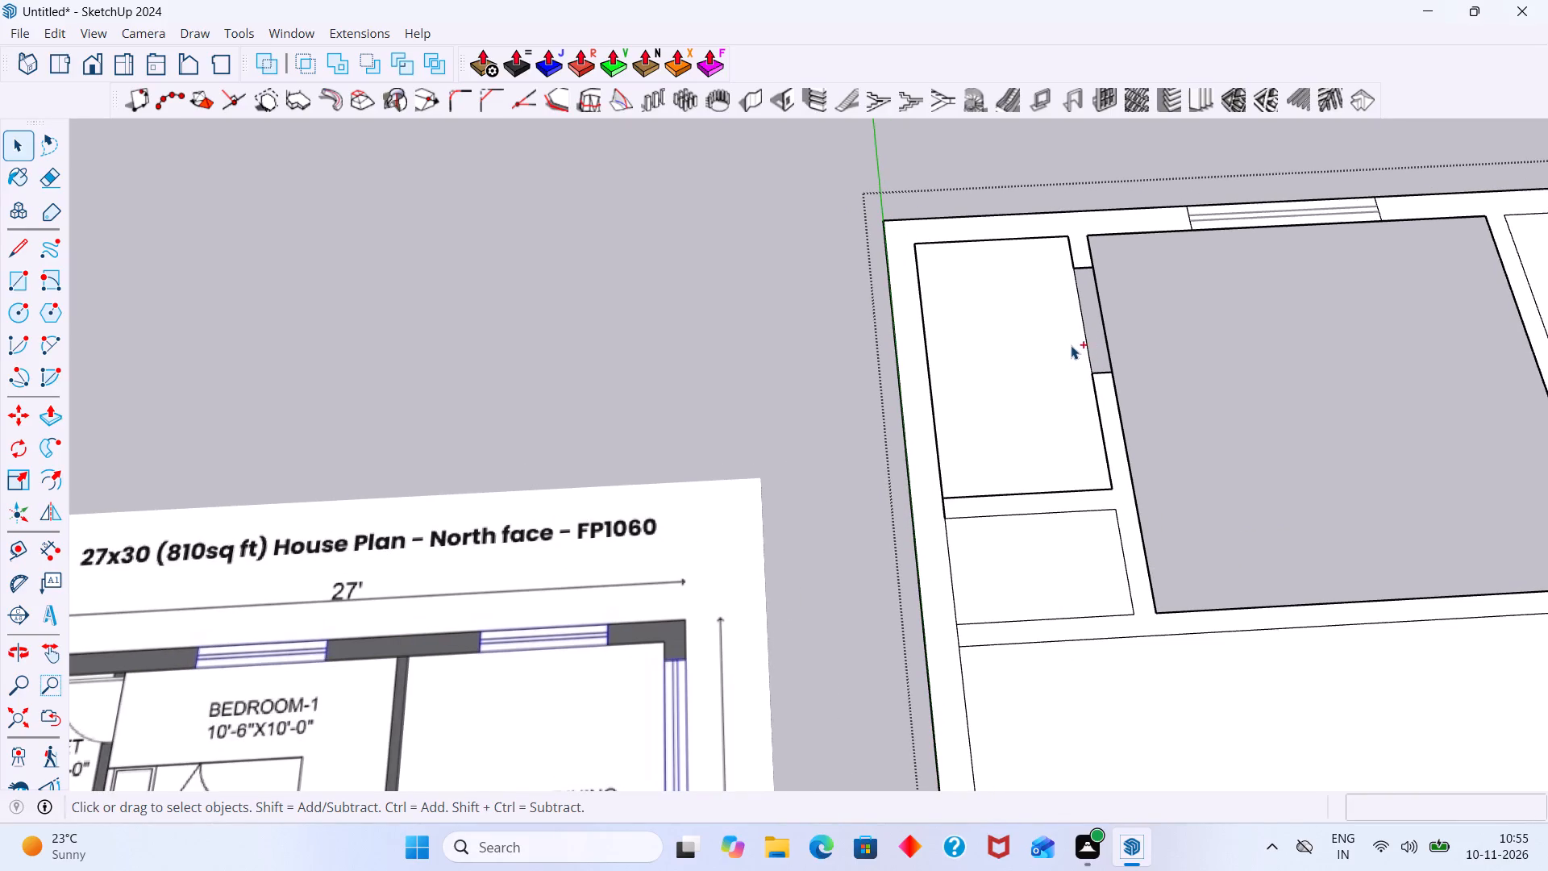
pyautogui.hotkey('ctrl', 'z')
# Delete the continuous floor face covering the living and dining, stair and foyer areas.
pyautogui.scroll(-7, 1071, 345)
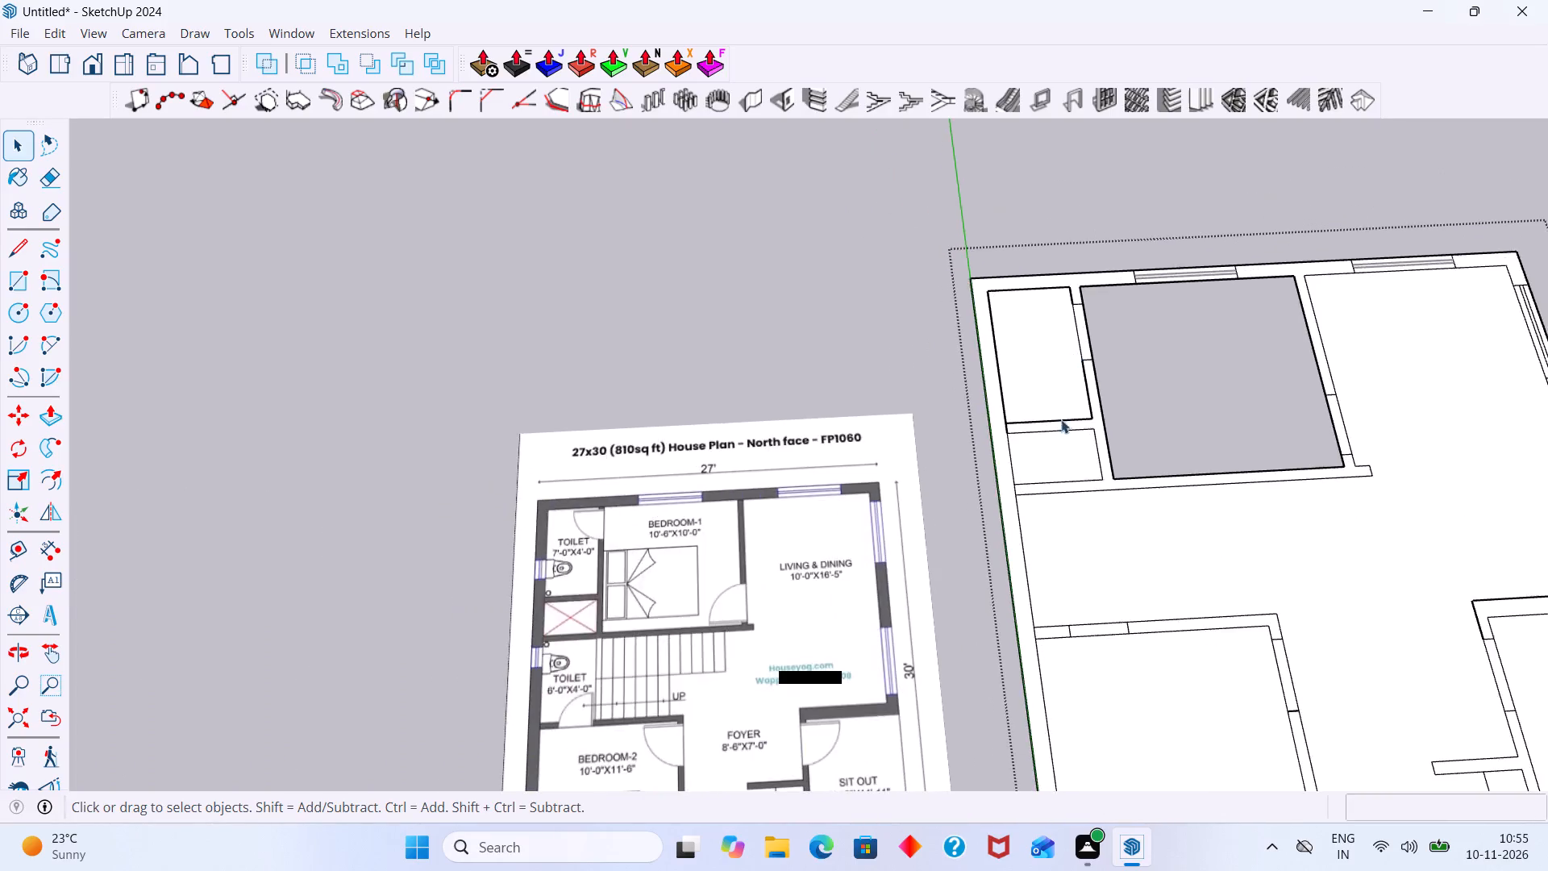
pyautogui.click(1062, 444)
pyautogui.doubleClick(1062, 449)
pyautogui.click(1123, 559)
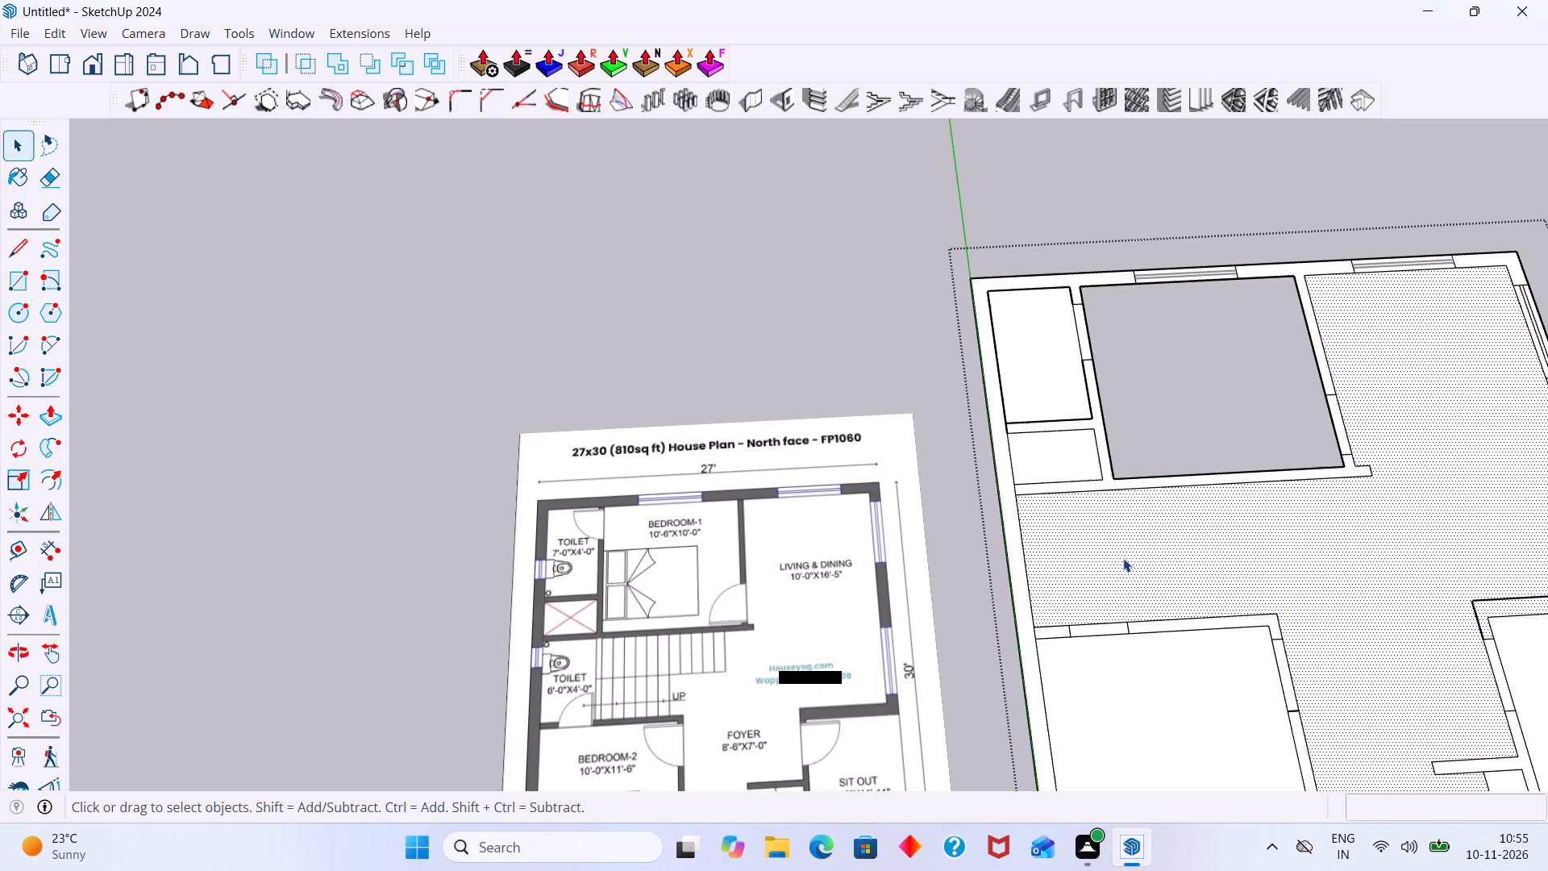
pyautogui.press('Delete')
# Delete the floor face inside Bedroom-2.
pyautogui.scroll(-4, 1126, 537)
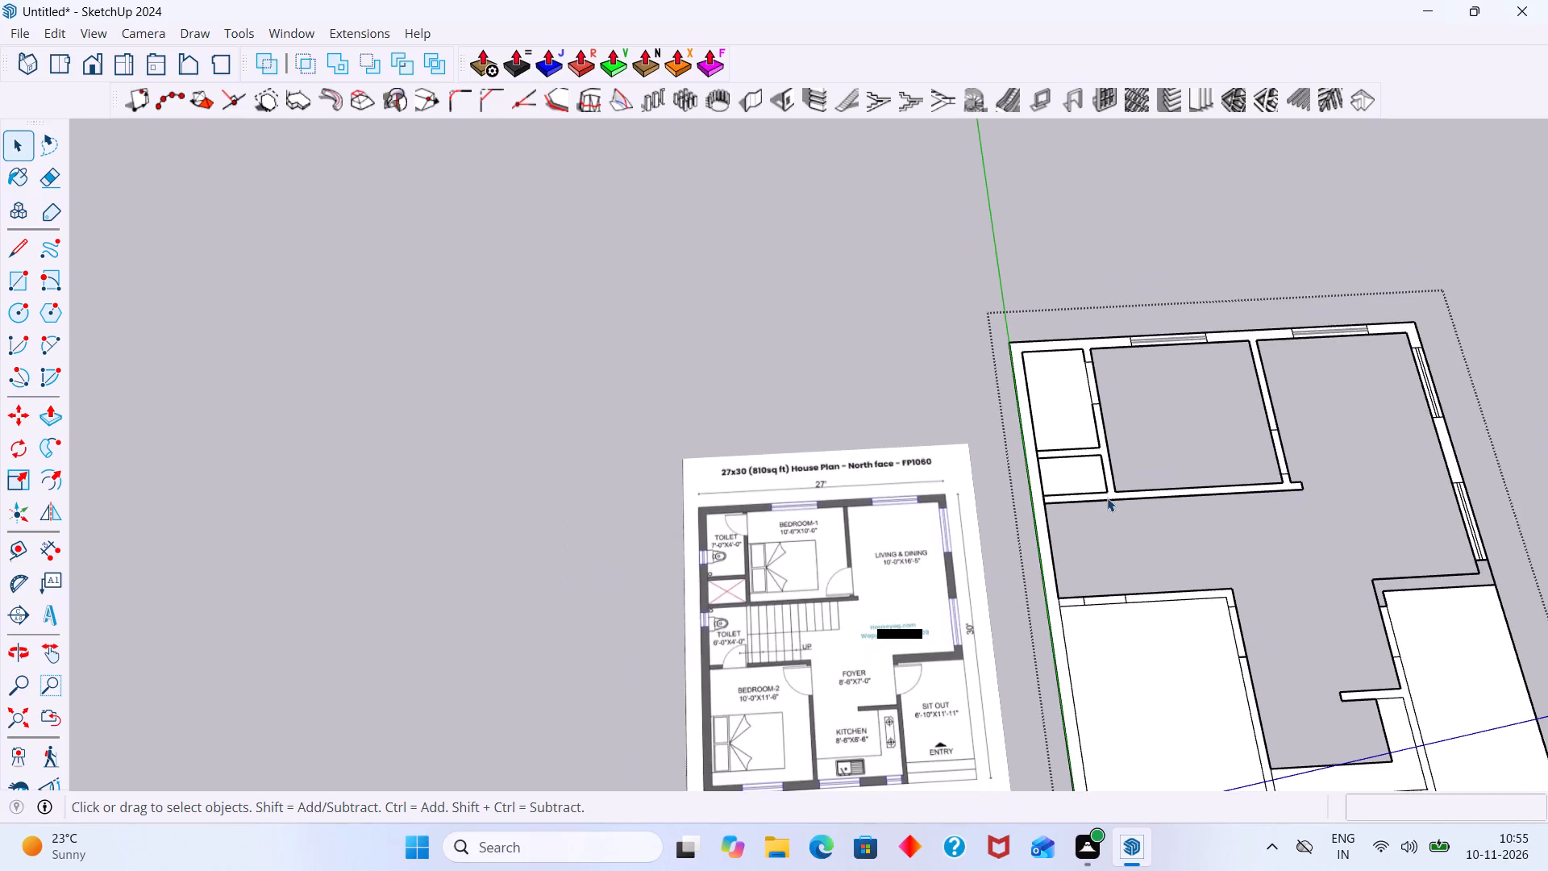
pyautogui.keyDown('shift'); pyautogui.moveTo(1096, 486); pyautogui.dragTo(973, 394, button='middle'); pyautogui.keyUp('shift')
pyautogui.click(1067, 625)
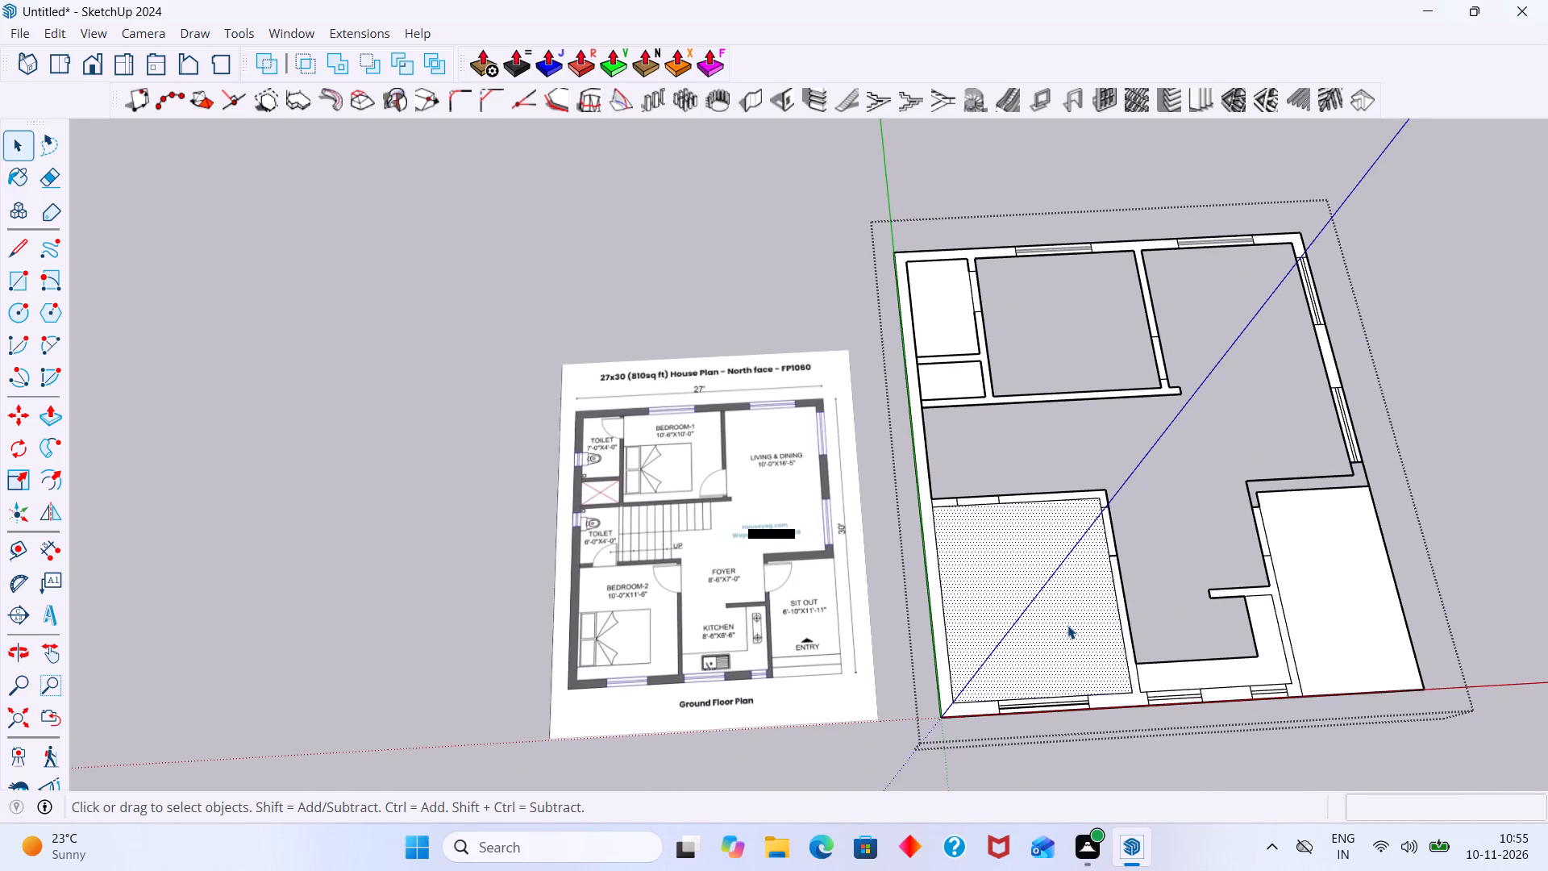
pyautogui.press('Delete')
# Delete the kitchen counter face and the sit-out floor face.
pyautogui.scroll(5, 1213, 661)
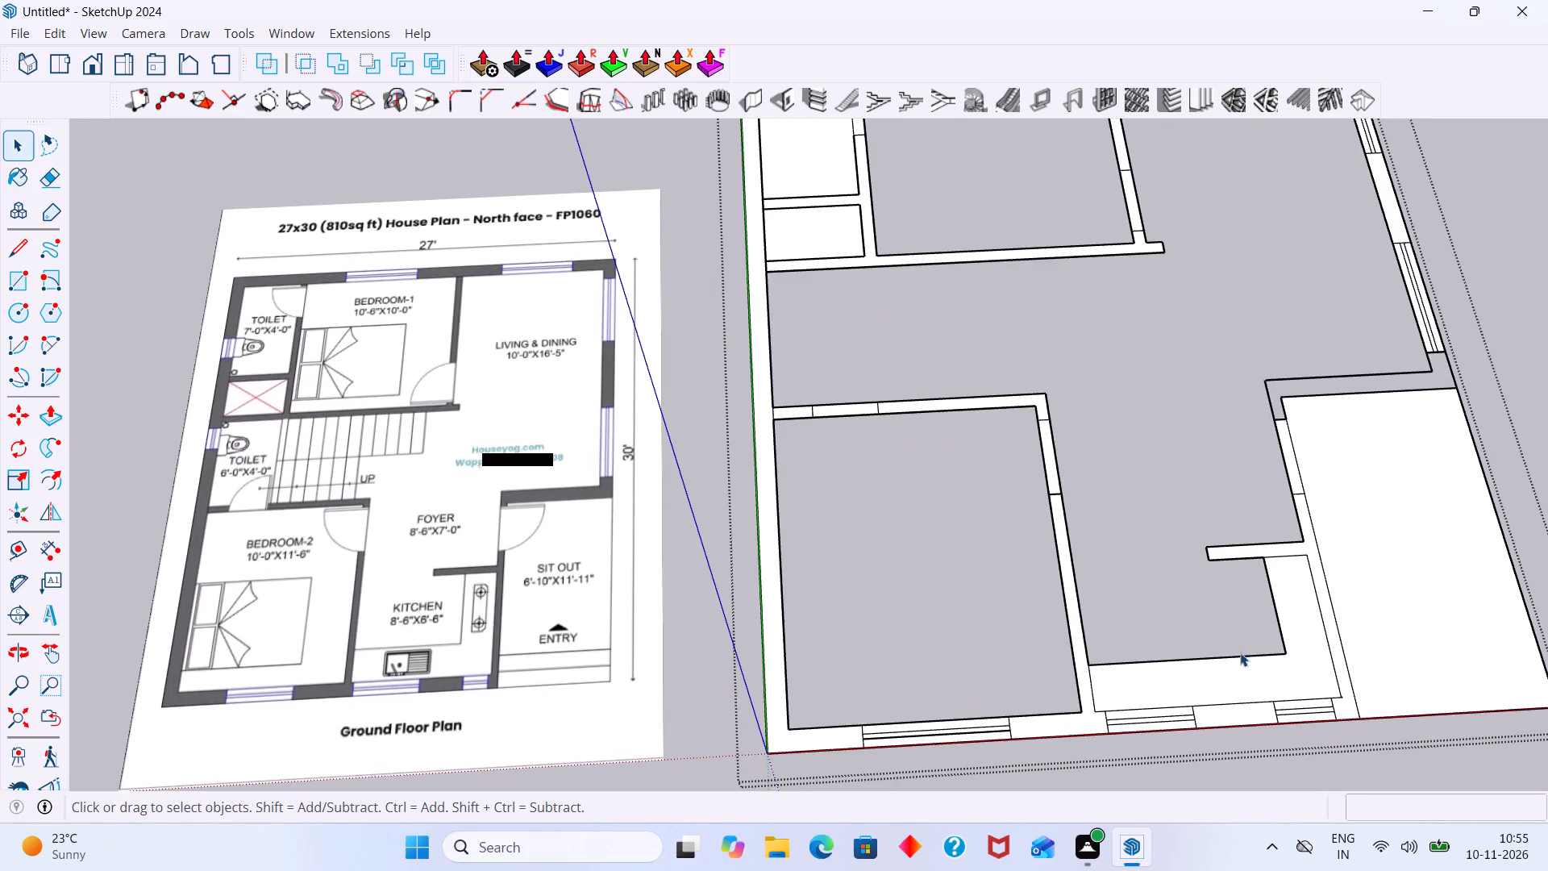
pyautogui.click(1288, 631)
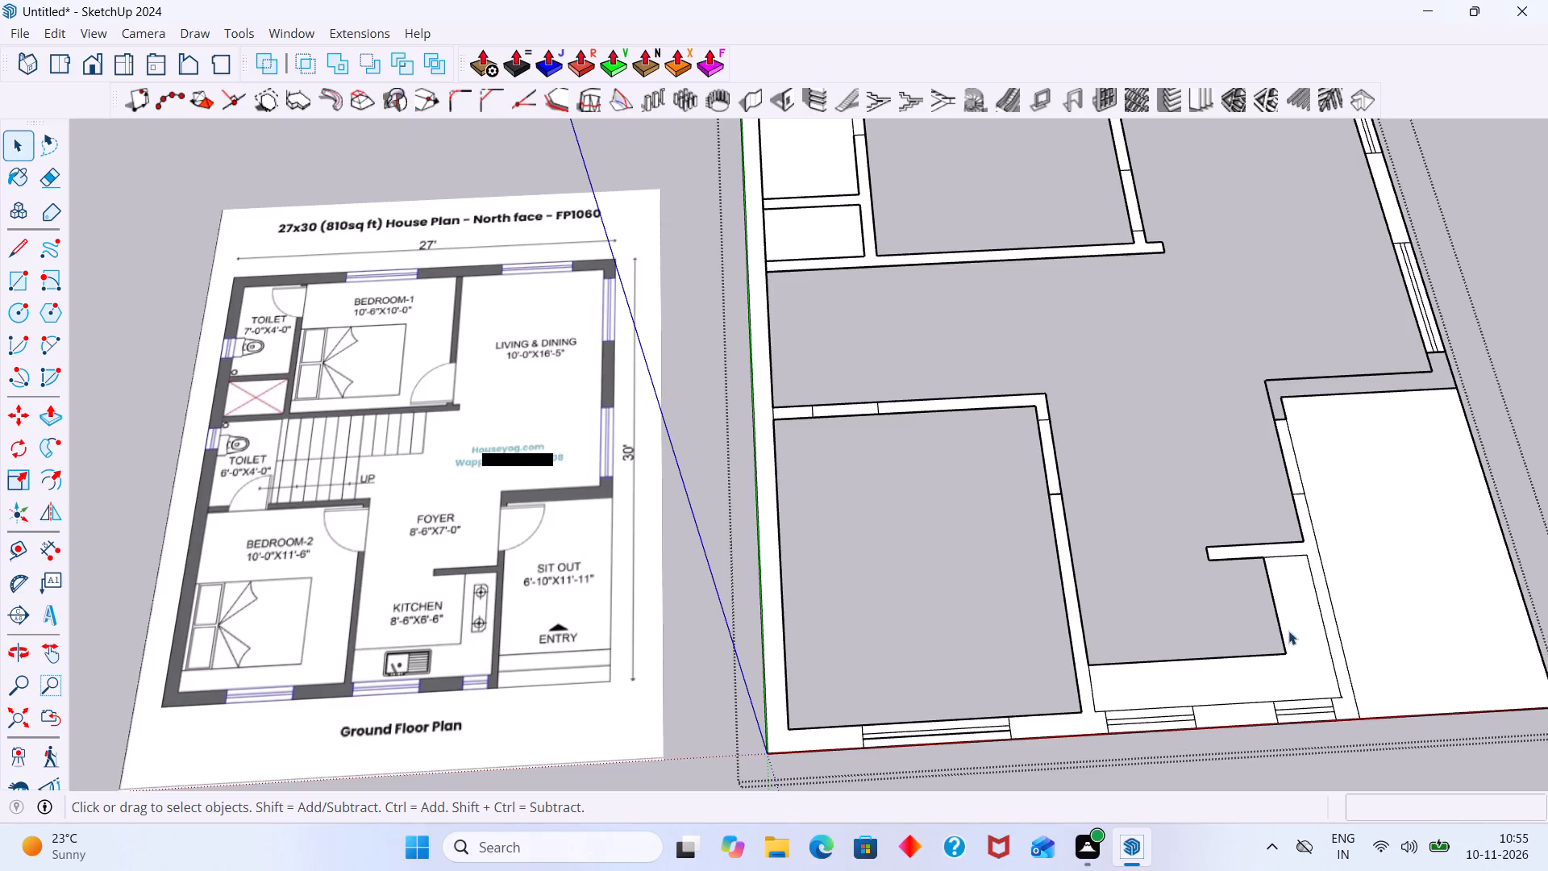
pyautogui.press('Delete')
pyautogui.click(1392, 596)
pyautogui.press('Delete')
# Inspect the walls, openings and remaining toilet faces across the plan beside the reference ground floor plan.
pyautogui.scroll(-2, 1359, 586)
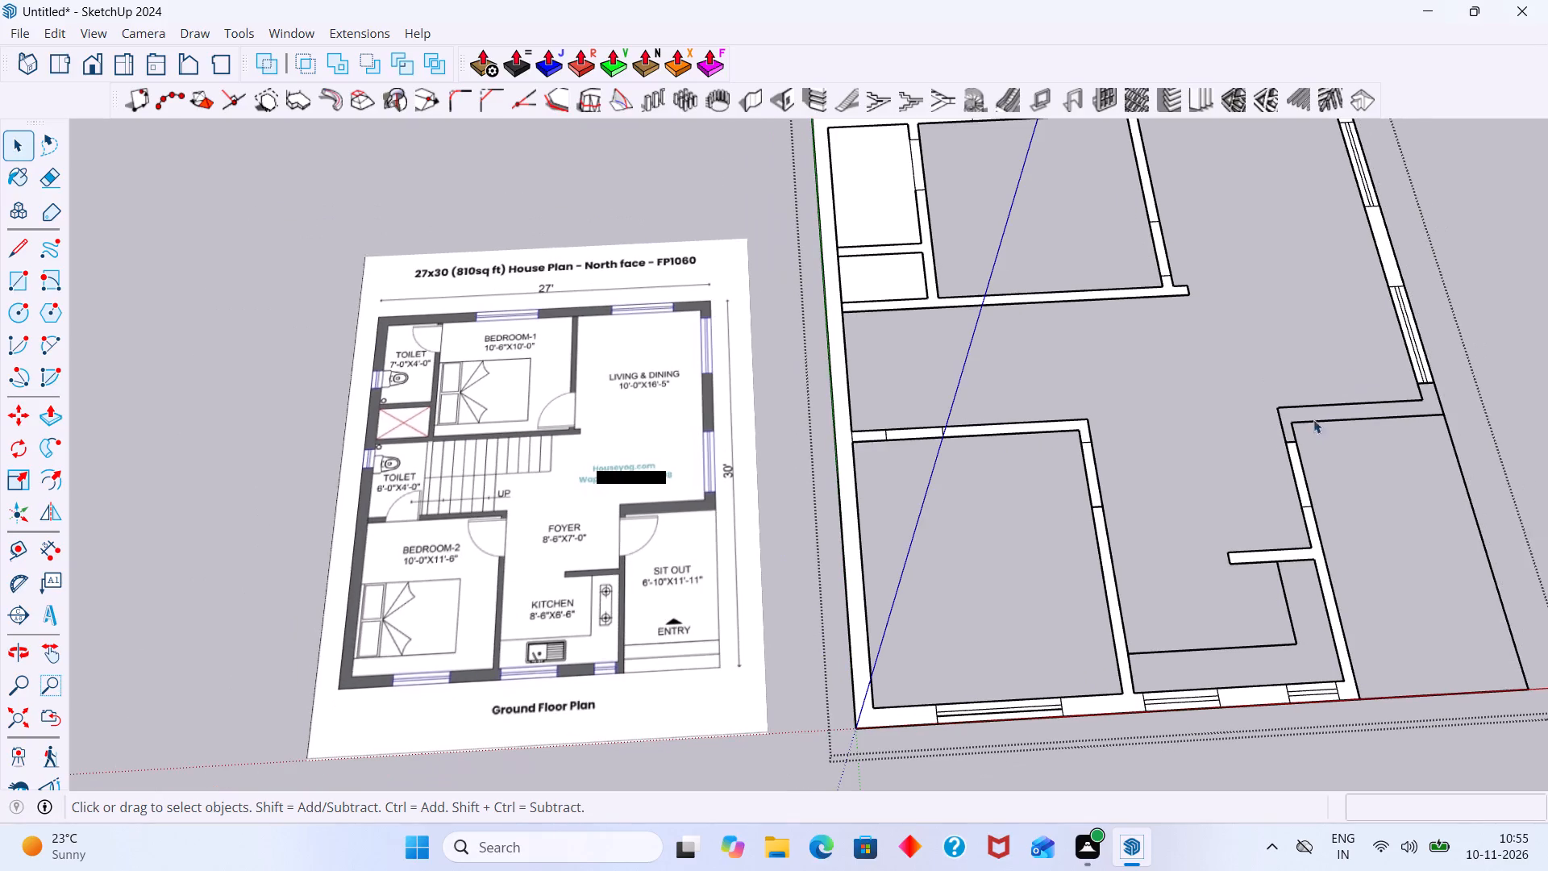
pyautogui.moveTo(1442, 481); pyautogui.dragTo(1419, 477, button='middle')
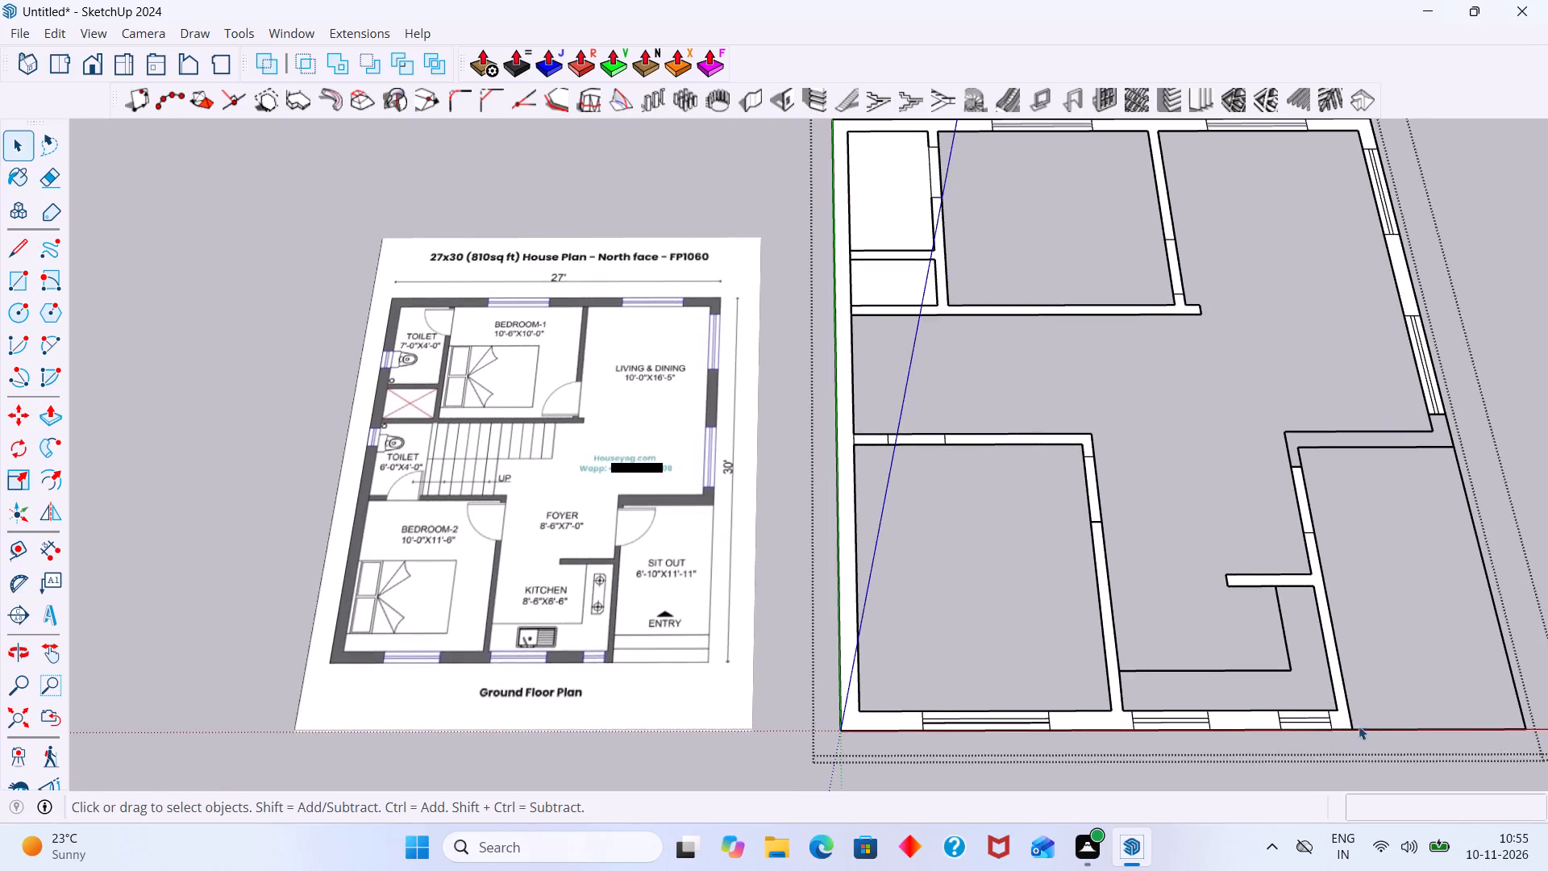
pyautogui.moveTo(1333, 727); pyautogui.dragTo(1365, 673, button='middle')
pyautogui.scroll(5, 1317, 670)
pyautogui.scroll(-1, 1262, 673)
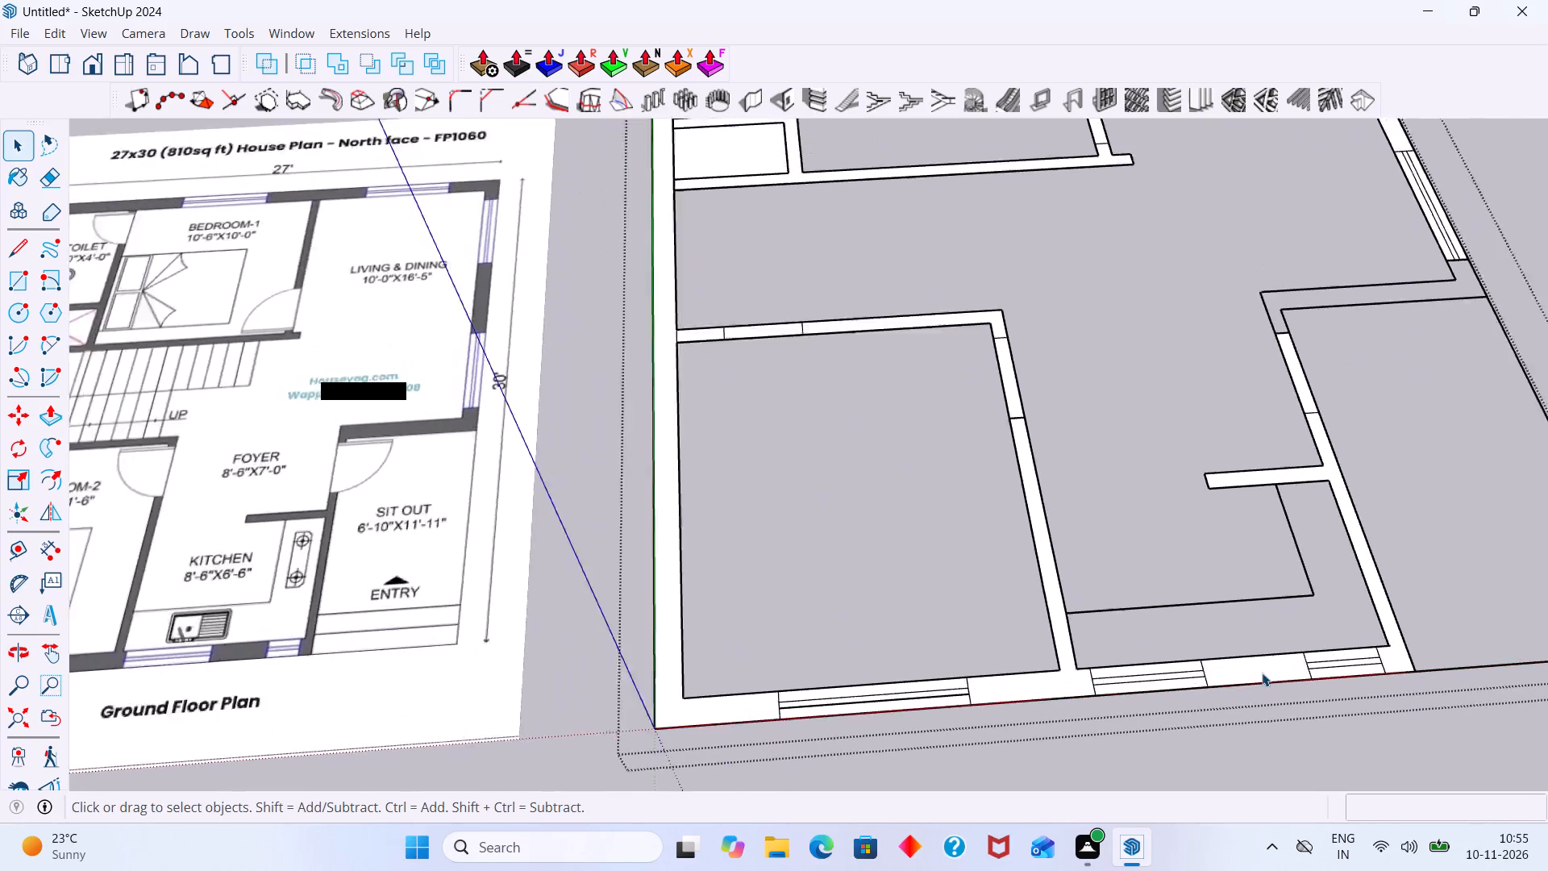
pyautogui.scroll(-7, 1262, 673)
pyautogui.scroll(2, 999, 442)
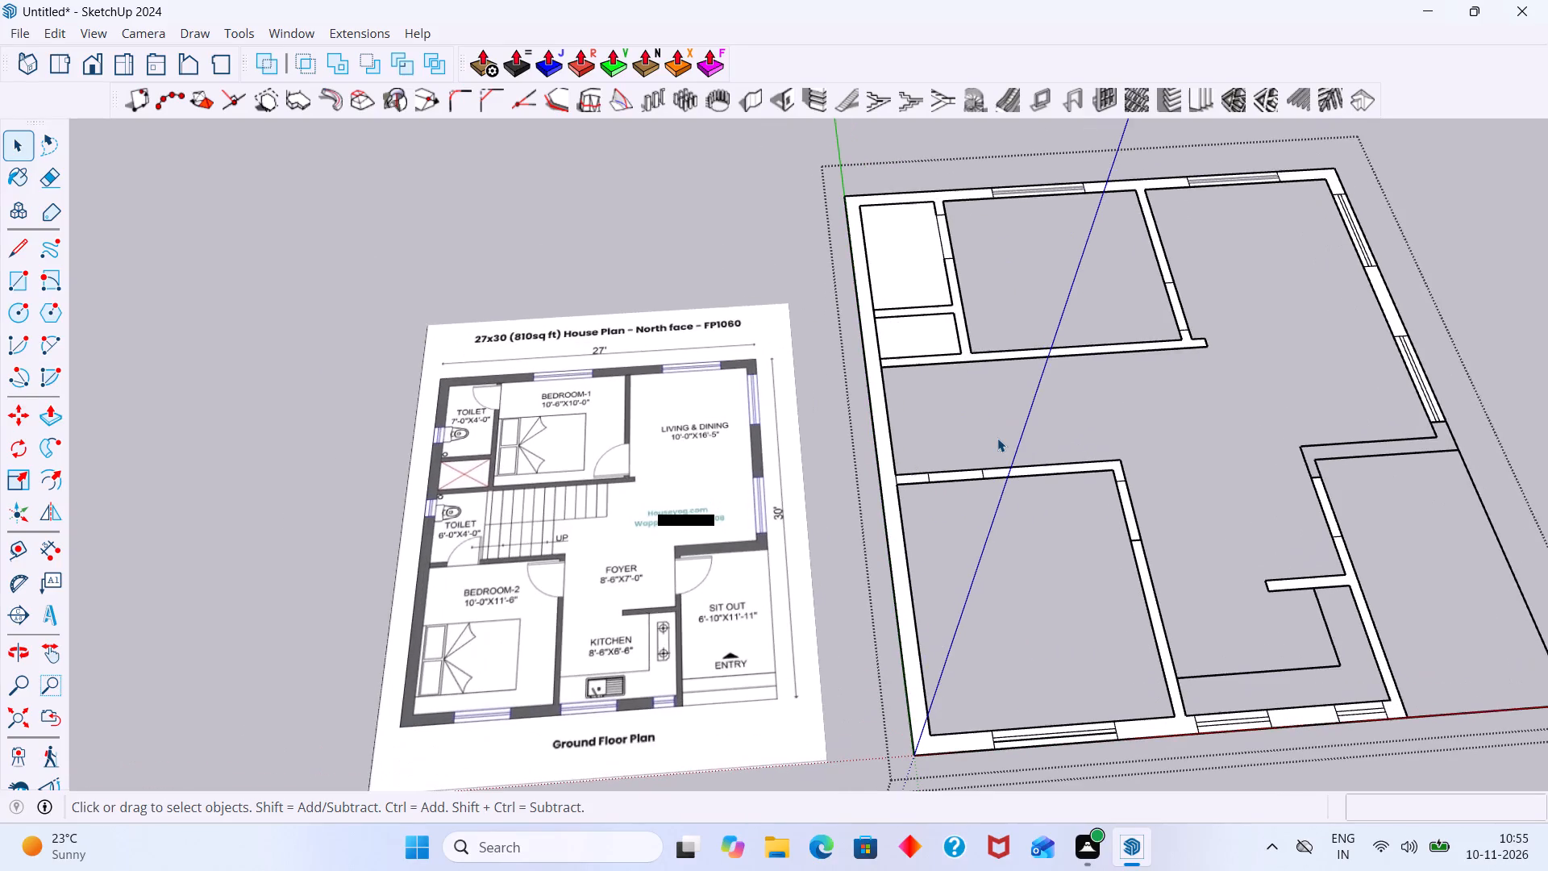
pyautogui.scroll(-5, 1071, 437)
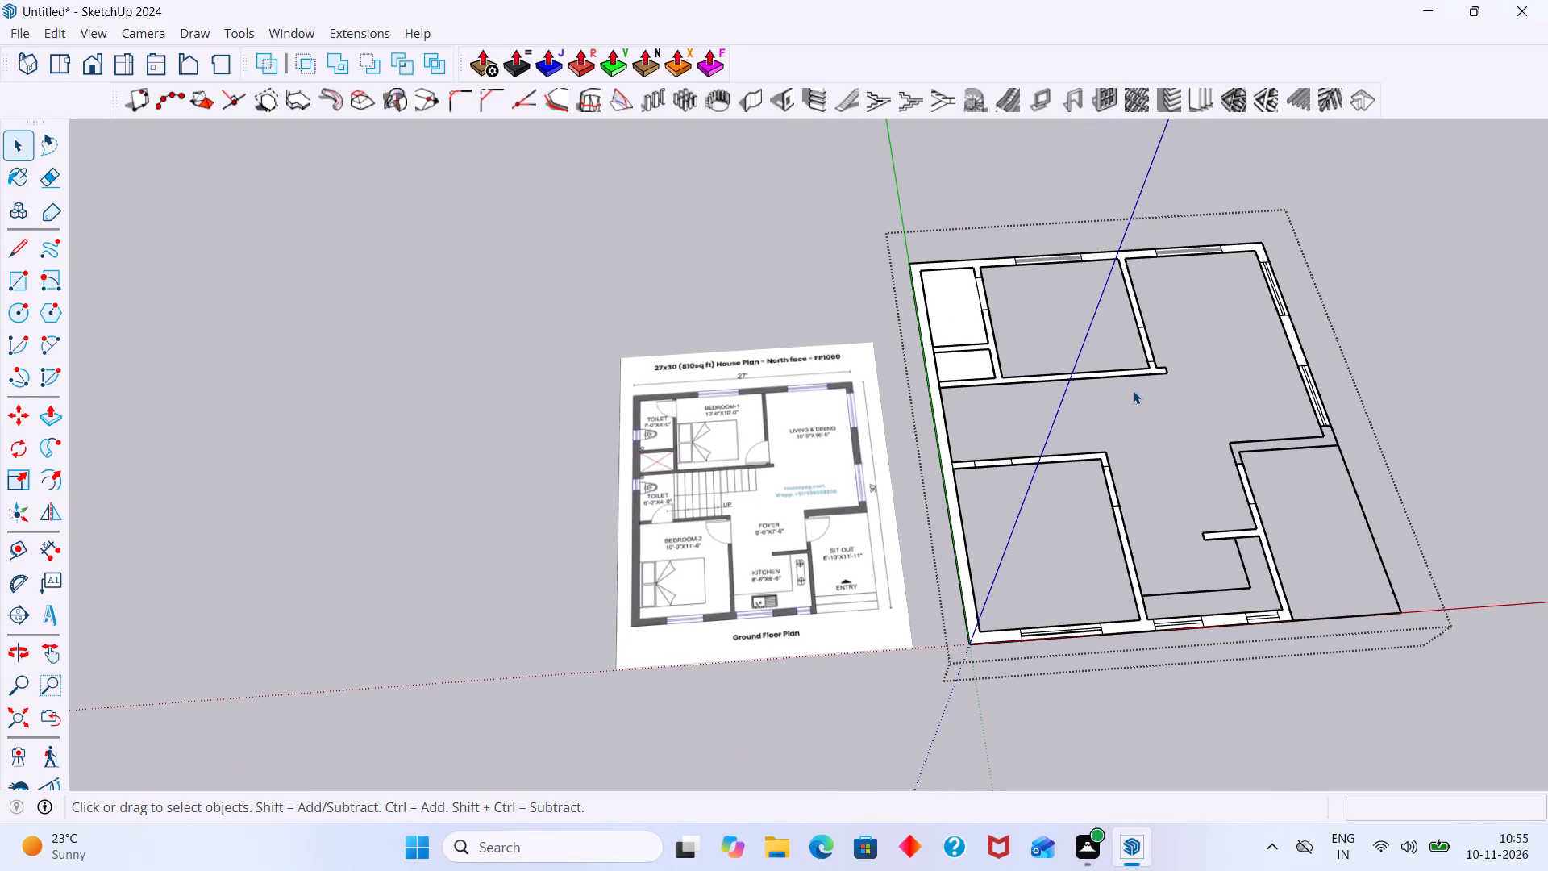
pyautogui.scroll(2, 986, 339)
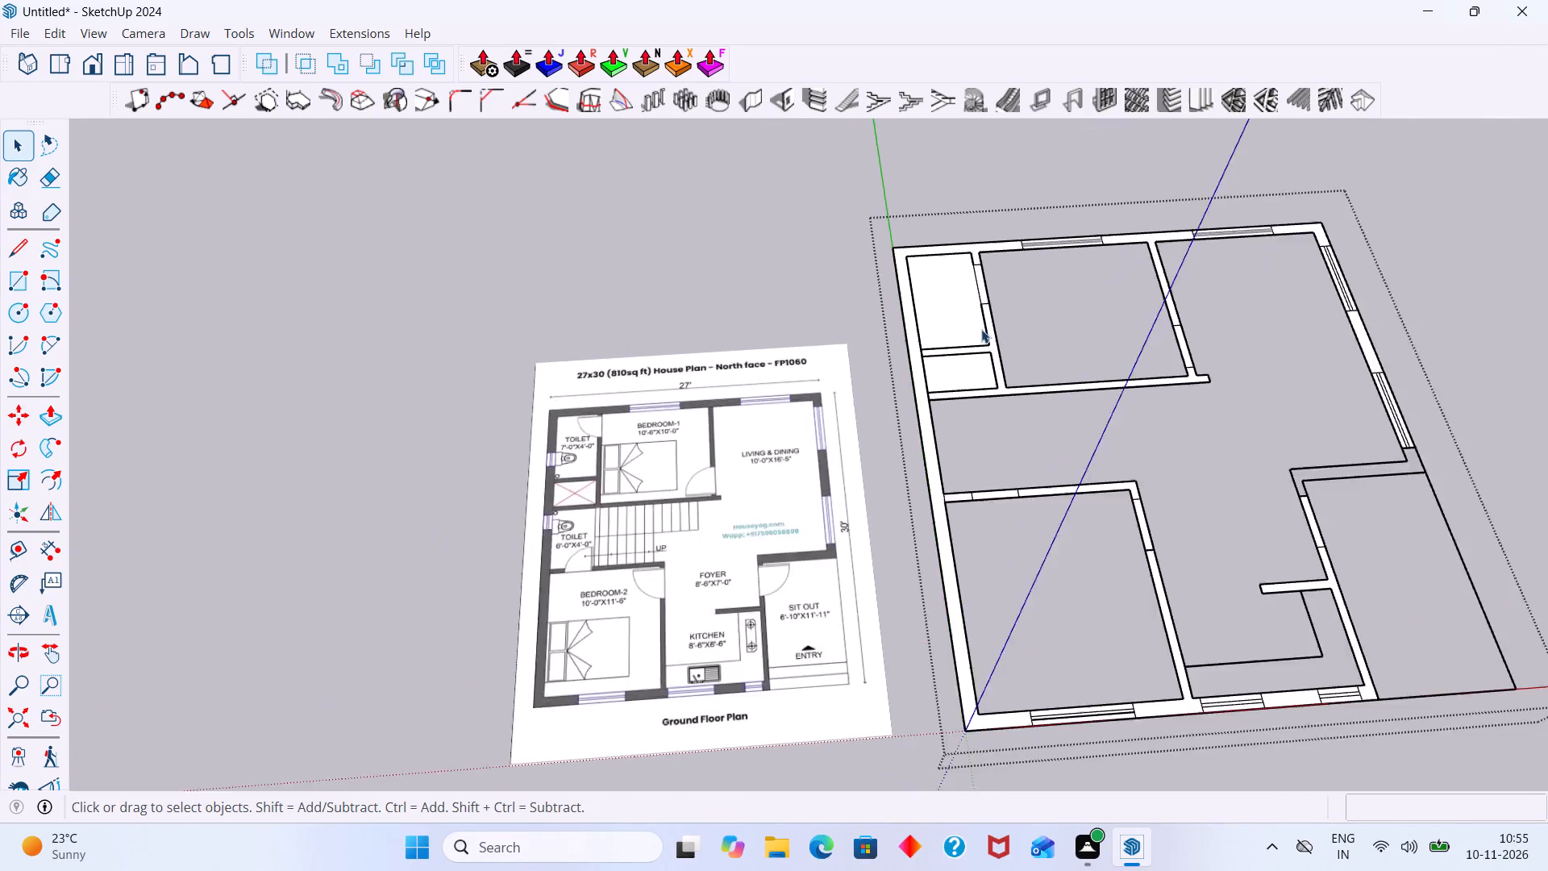
pyautogui.scroll(6, 981, 329)
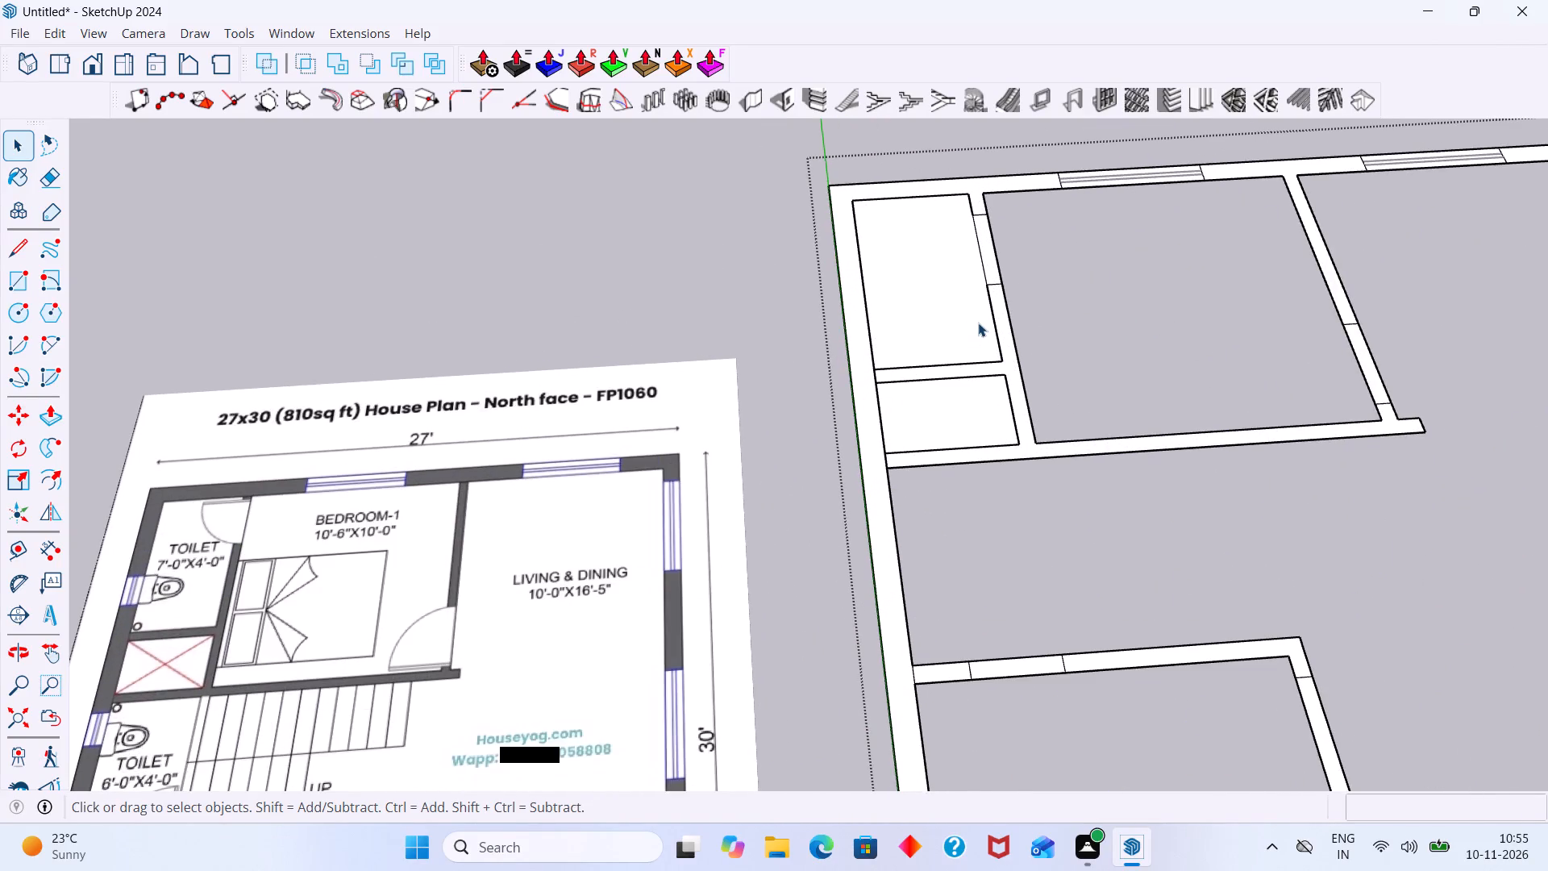
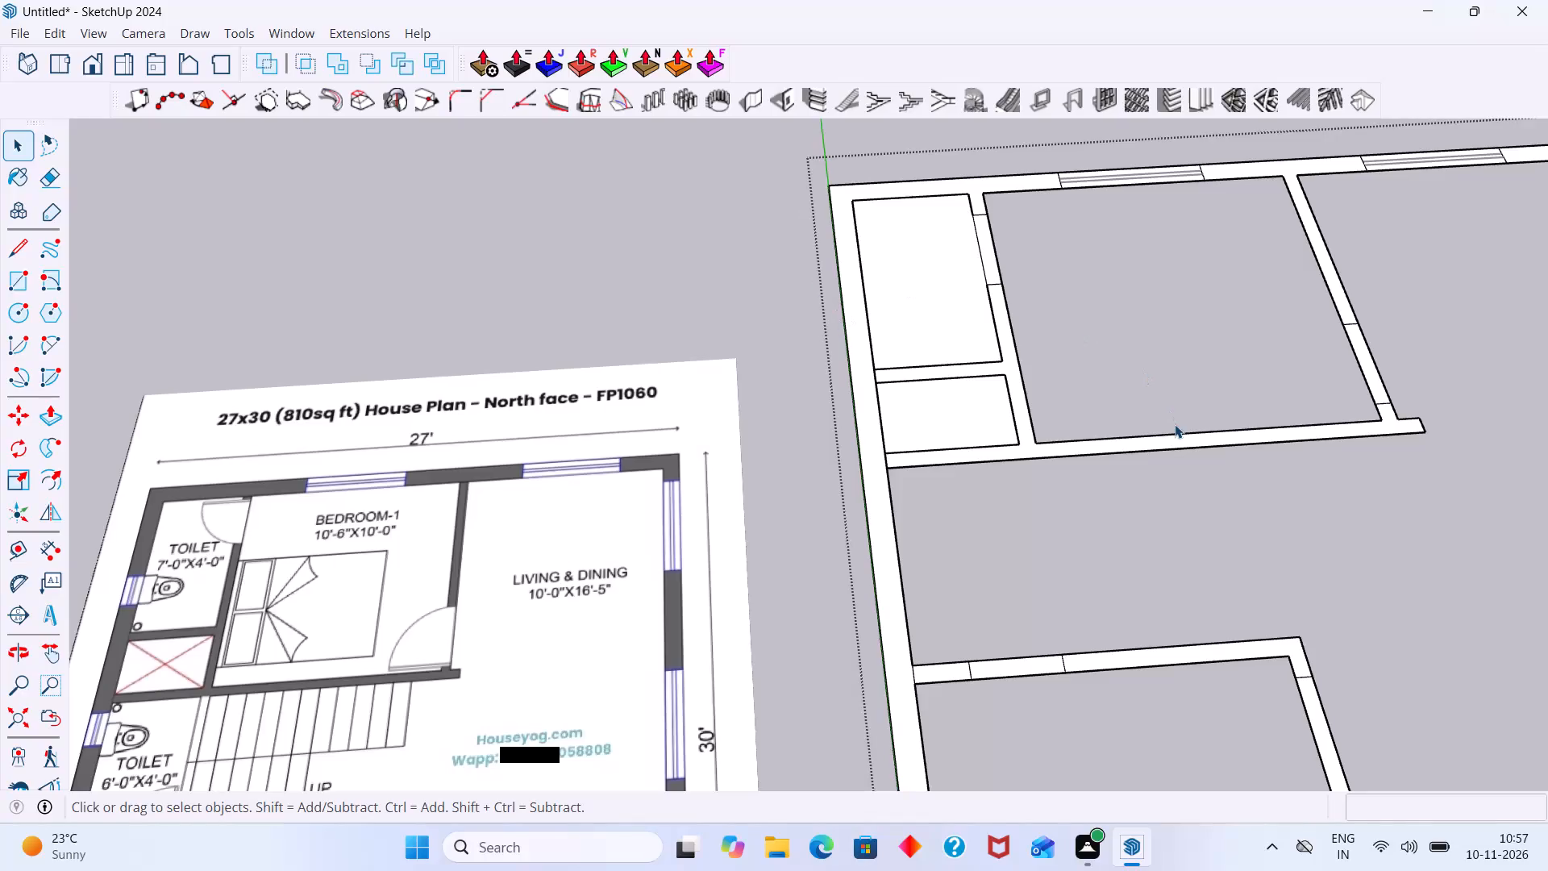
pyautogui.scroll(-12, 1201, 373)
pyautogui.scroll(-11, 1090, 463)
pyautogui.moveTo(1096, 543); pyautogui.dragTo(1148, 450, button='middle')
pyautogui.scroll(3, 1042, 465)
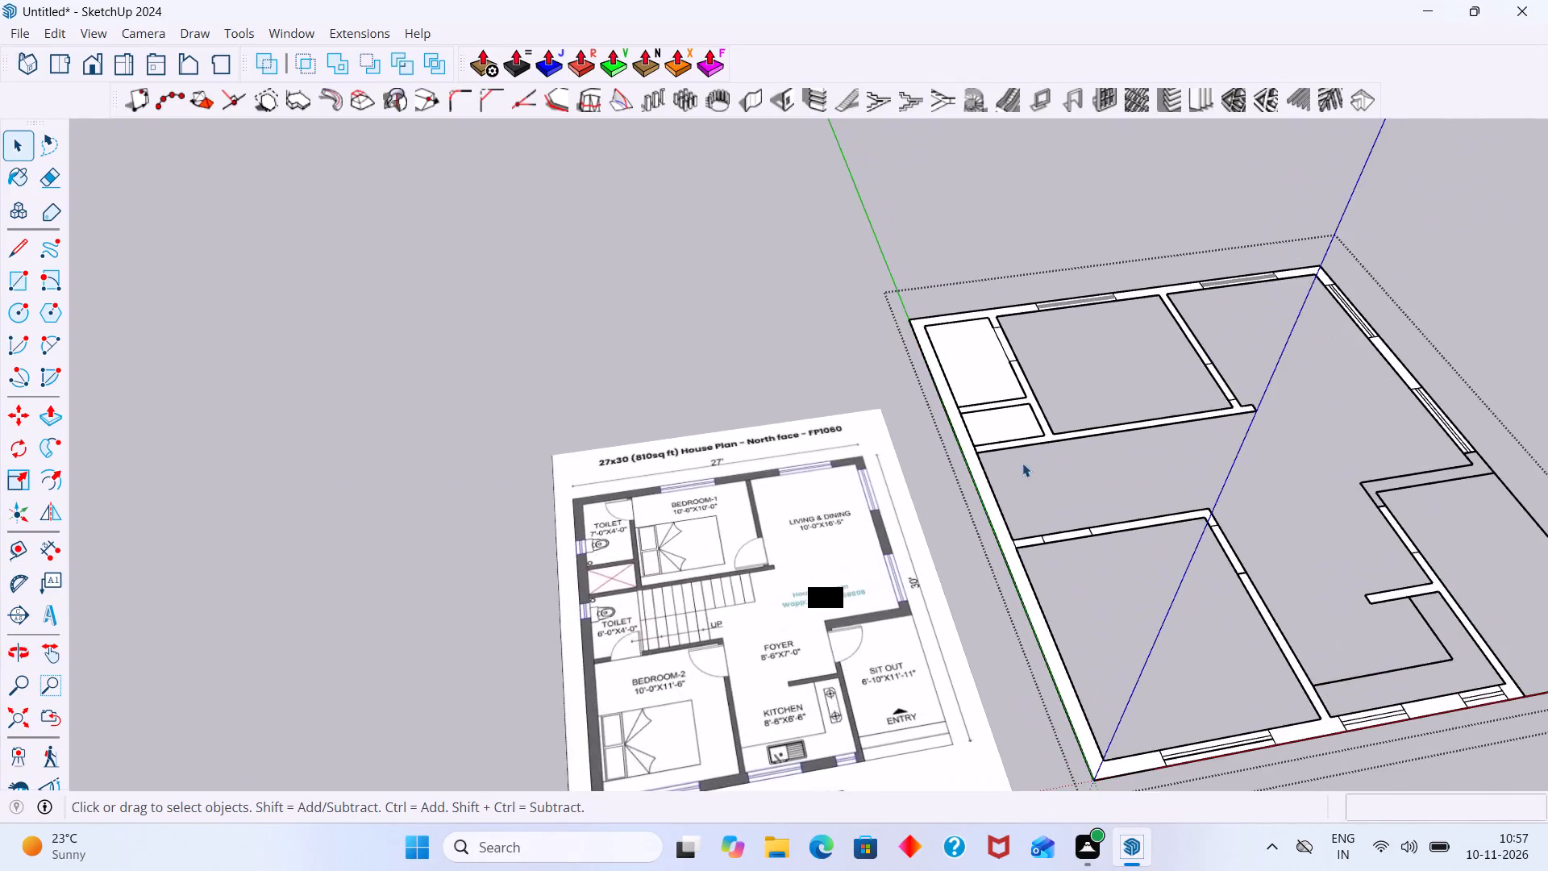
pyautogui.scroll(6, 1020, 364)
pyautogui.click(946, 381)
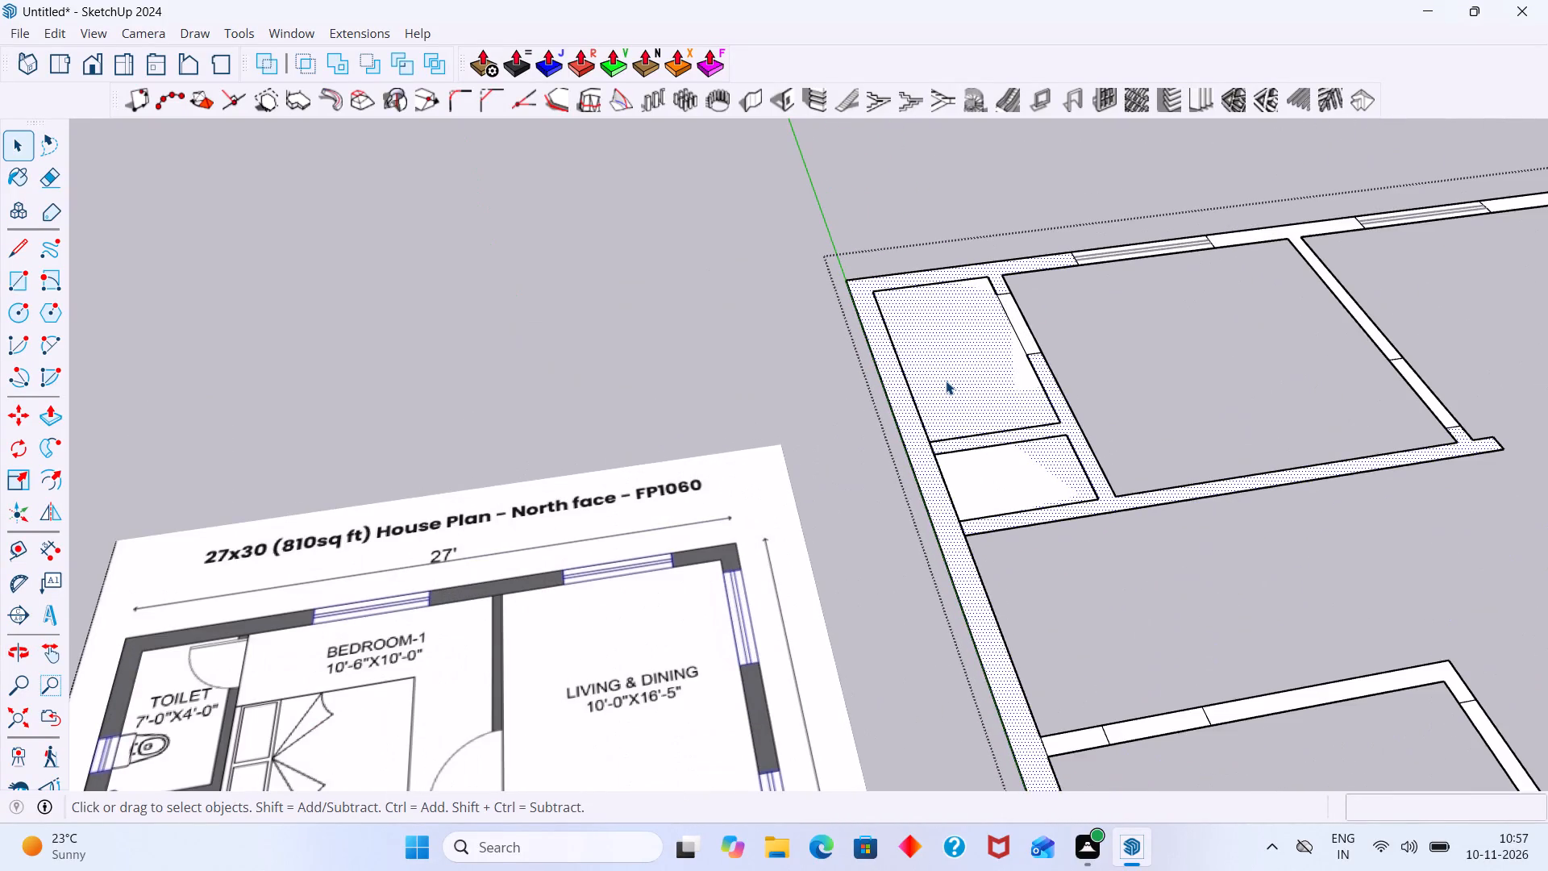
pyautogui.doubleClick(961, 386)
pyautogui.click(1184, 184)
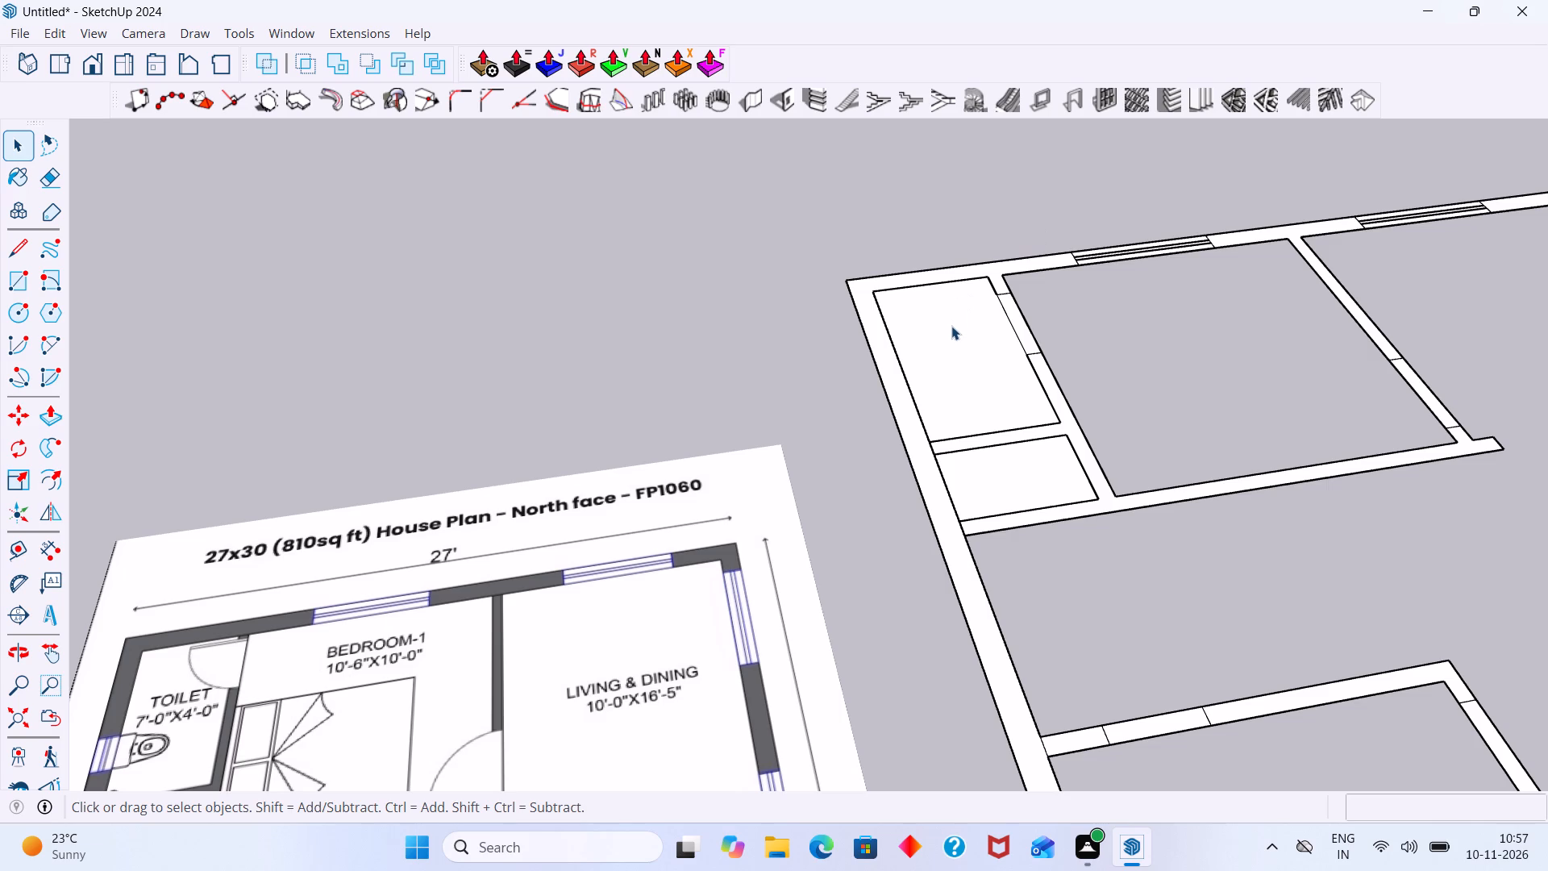
# Draw a 4' by 7' rectangle over the Bedroom-1 toilet floor, outside the wall group, and delete its face.
pyautogui.press('r')
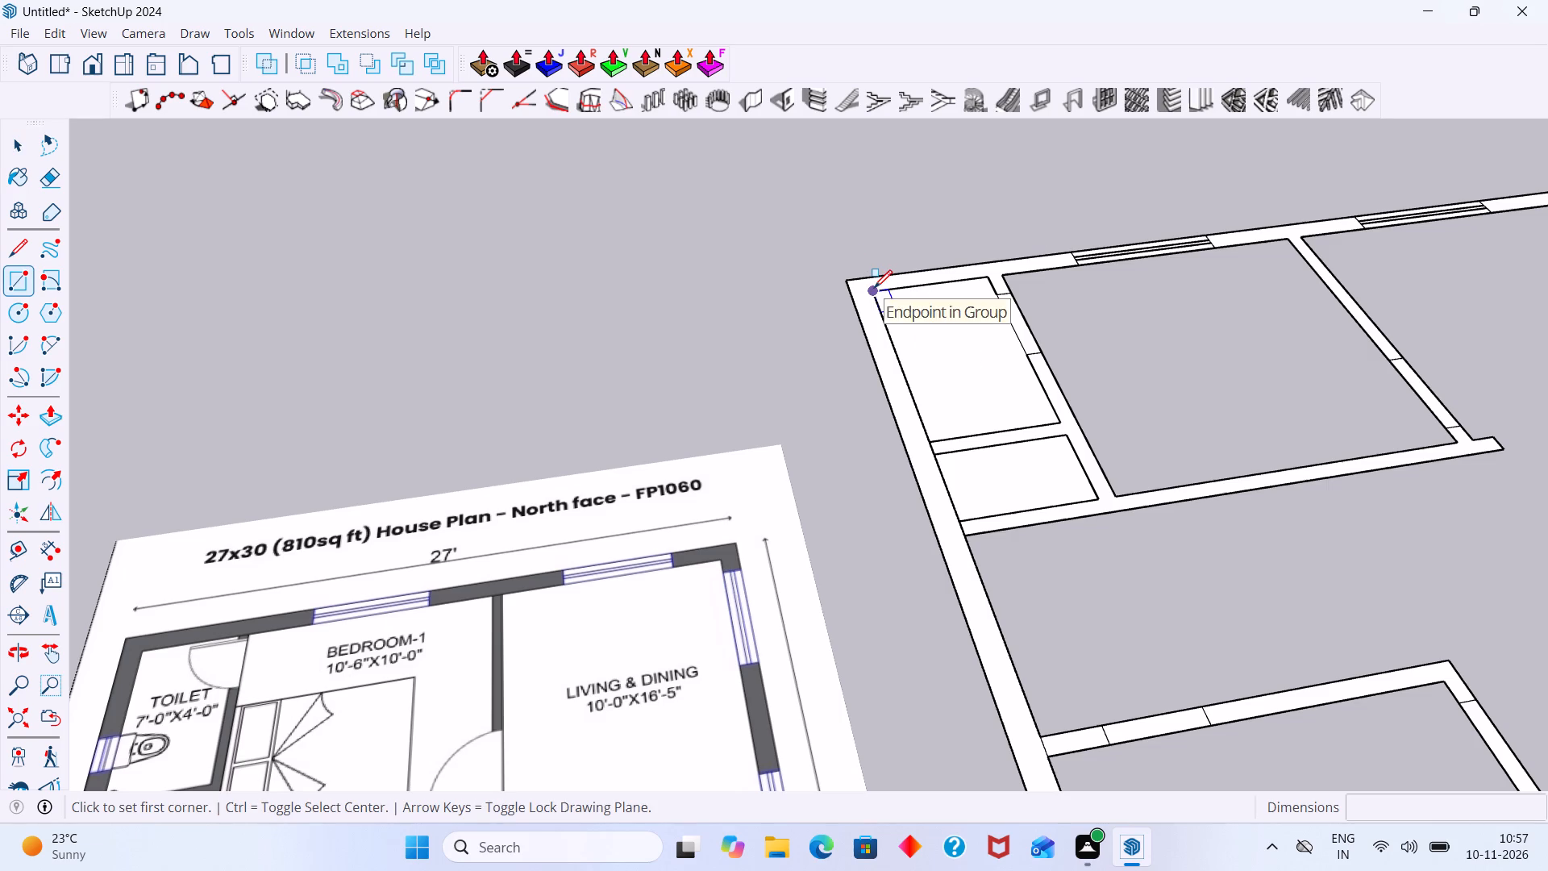
pyautogui.click(874, 288)
pyautogui.click(1060, 425)
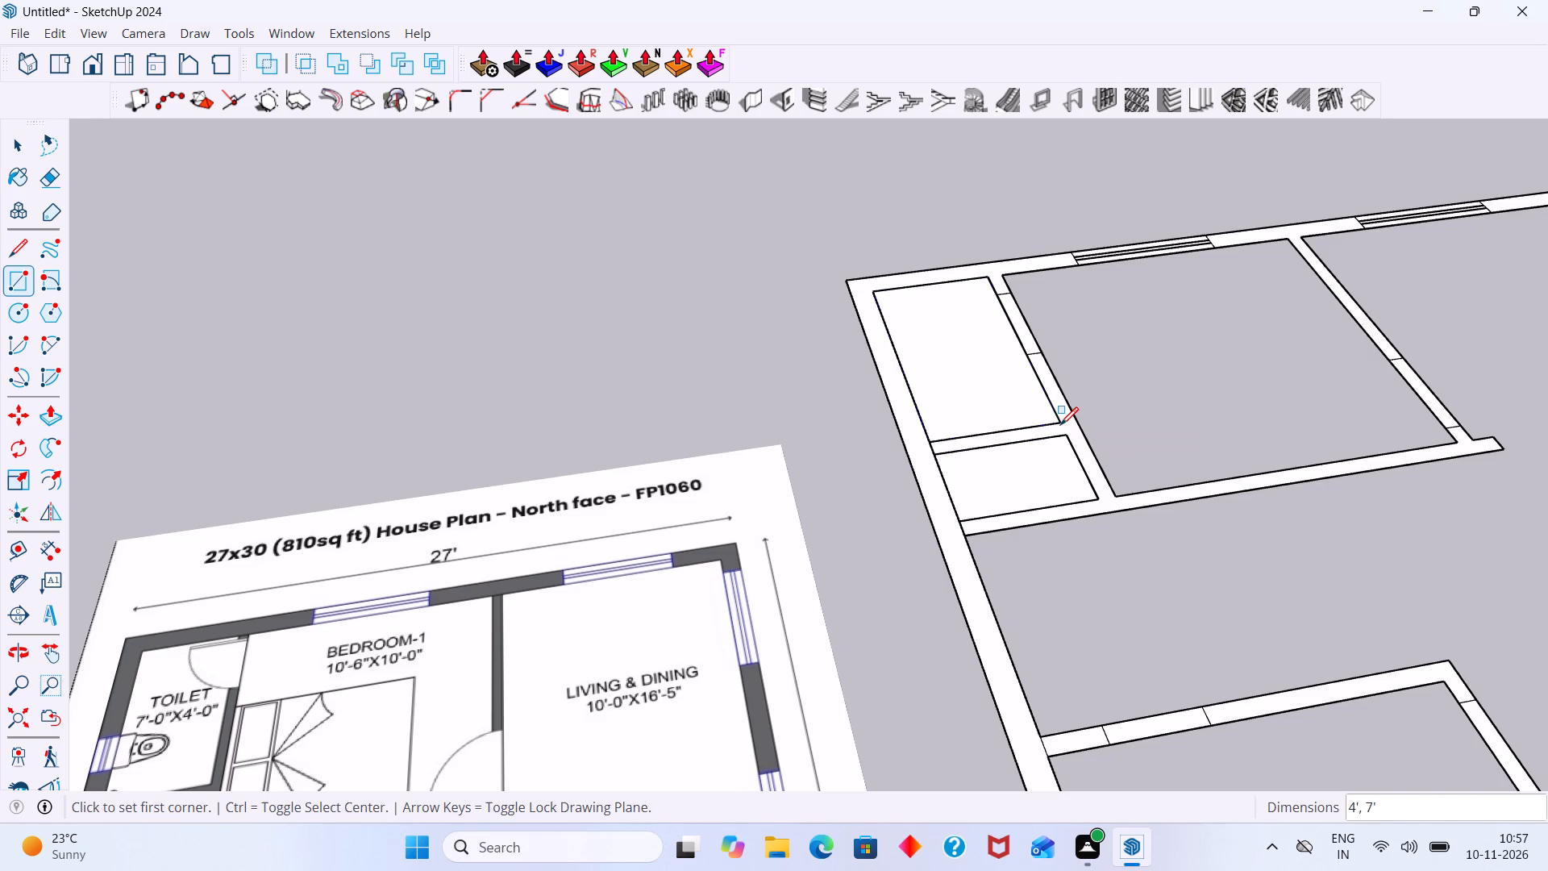
pyautogui.press('space')
pyautogui.click(1006, 356)
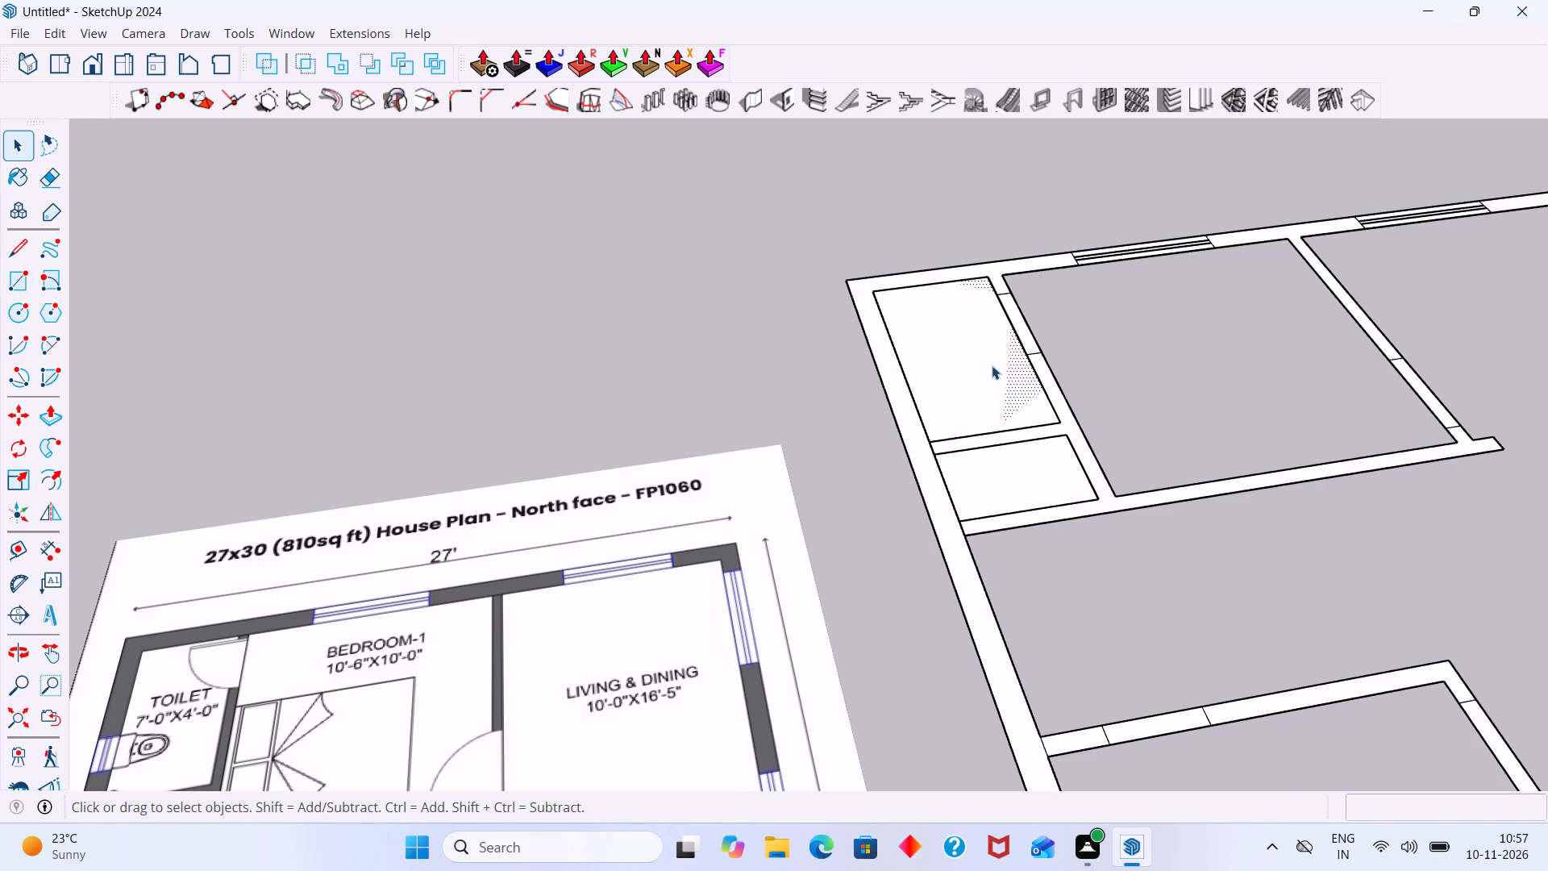
pyautogui.press('Delete')
# Inside the wall group, draw a 4' by 7' rectangle over the Bedroom-1 toilet floor and delete its face and edges.
pyautogui.click(970, 372)
pyautogui.doubleClick(969, 373)
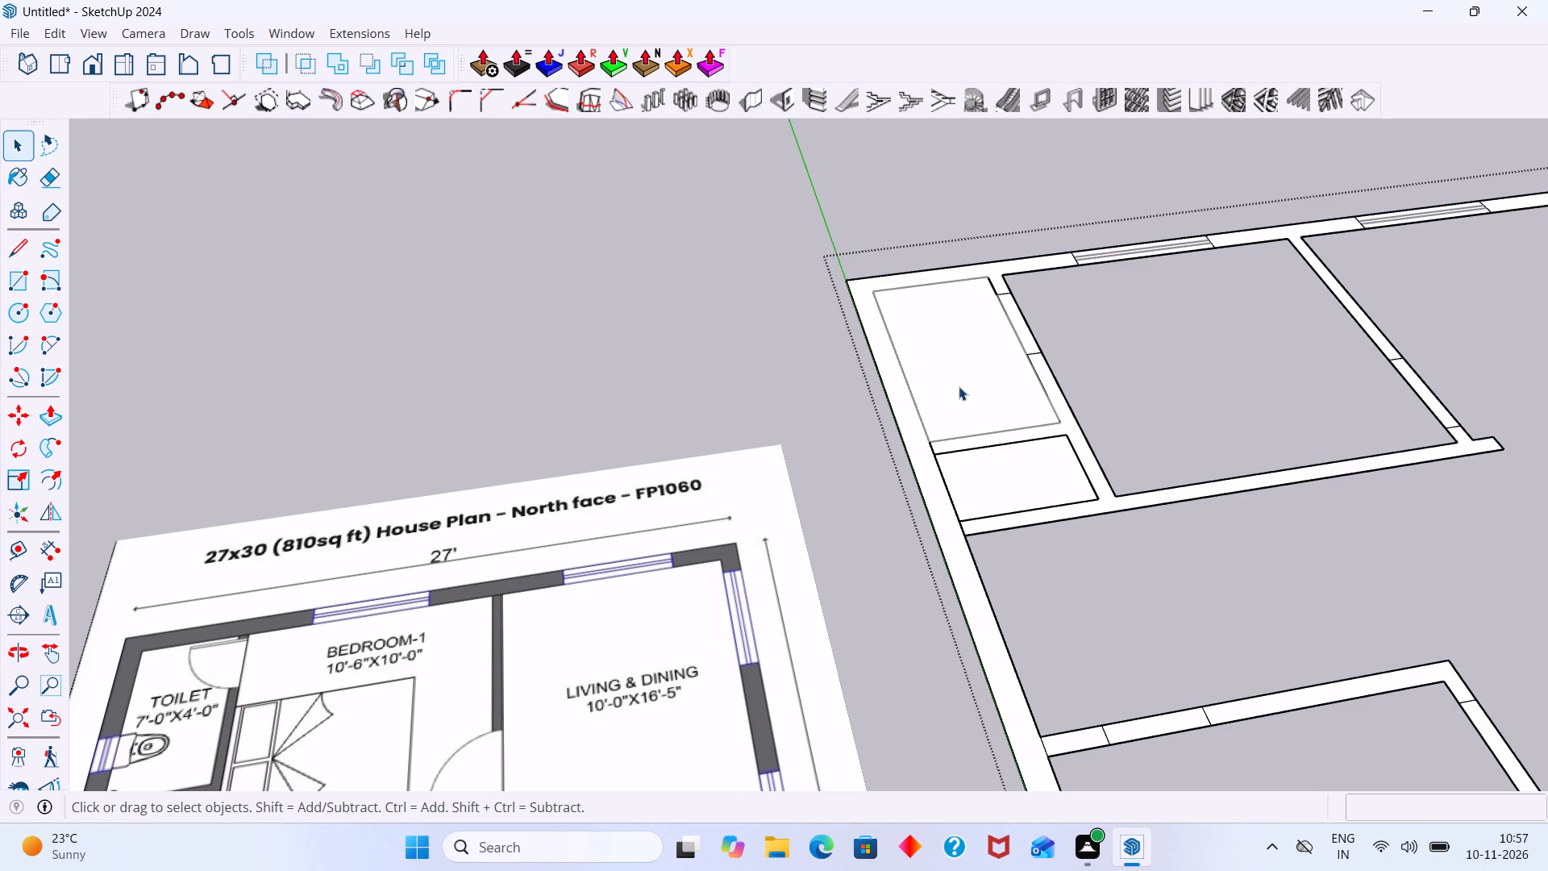
pyautogui.click(959, 386)
pyautogui.click(955, 402)
pyautogui.click(976, 194)
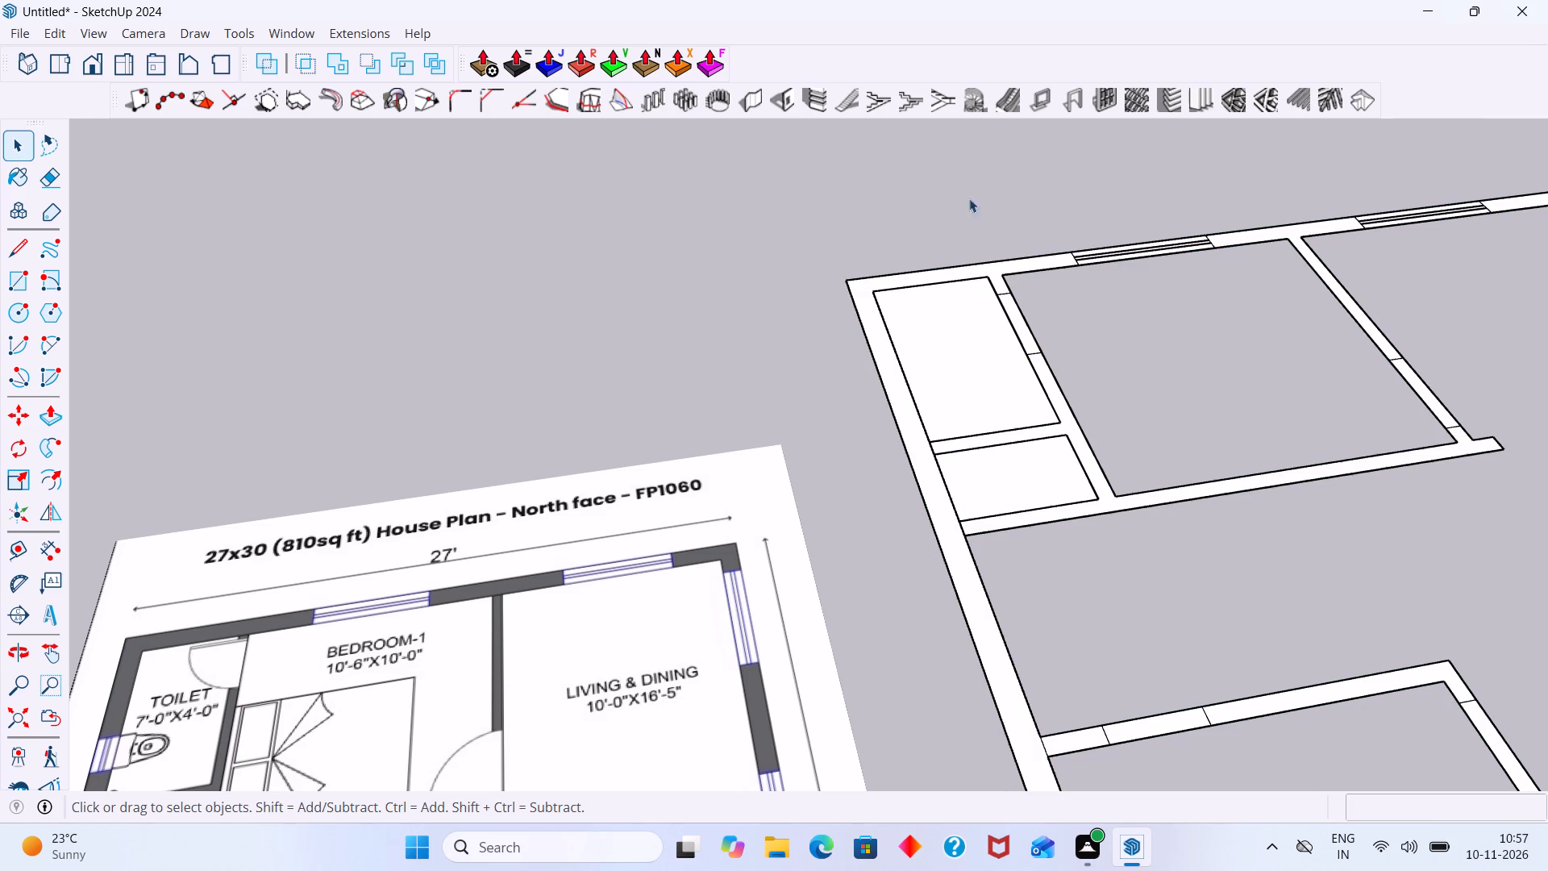
pyautogui.doubleClick(934, 341)
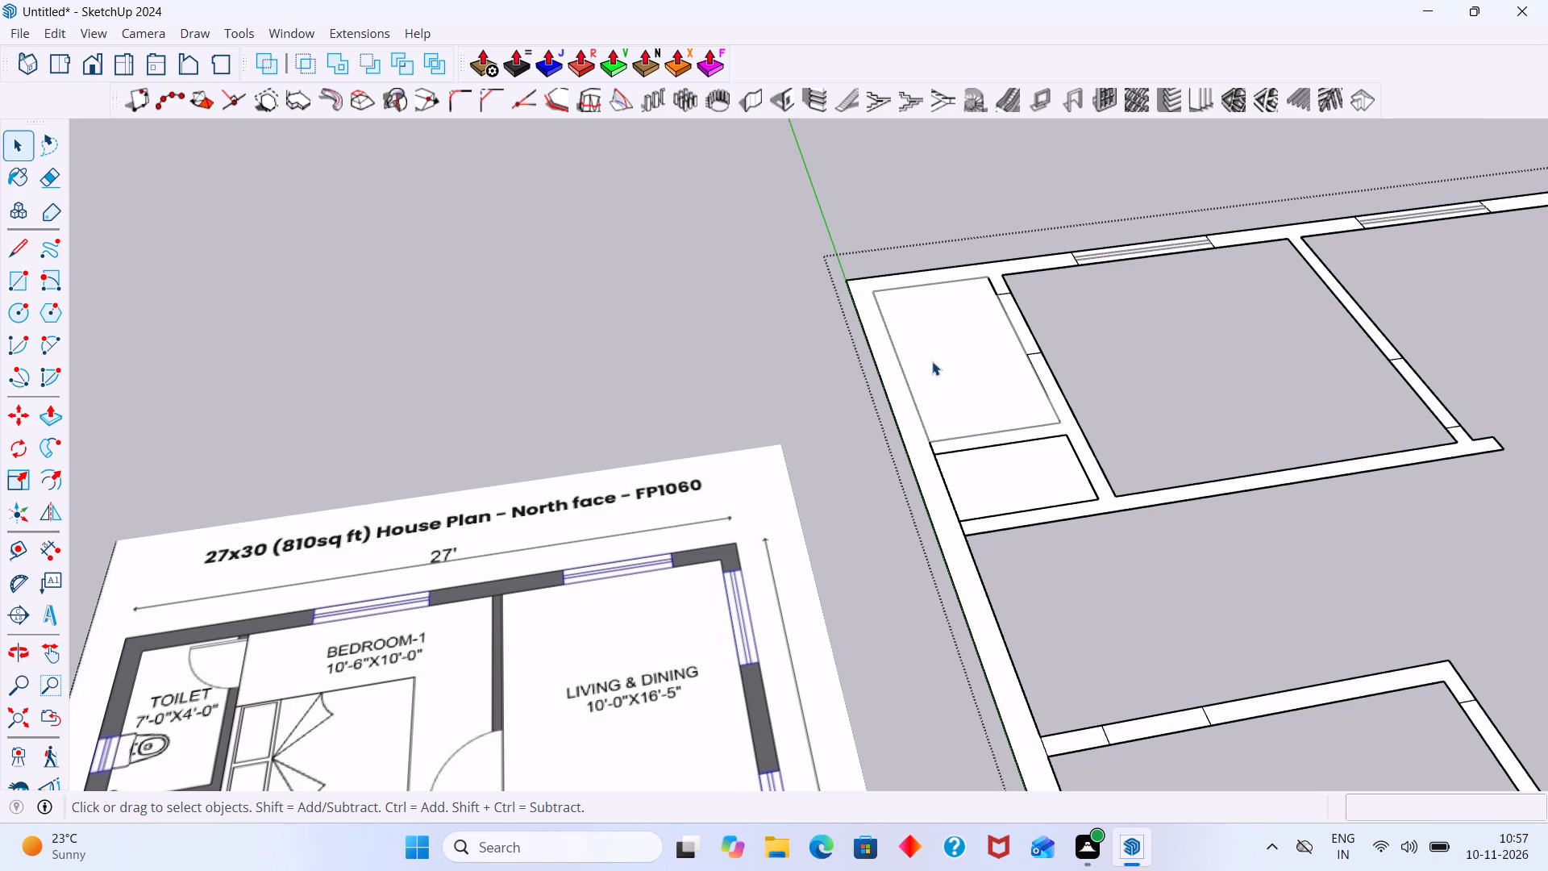
pyautogui.press('e')
pyautogui.press('r')
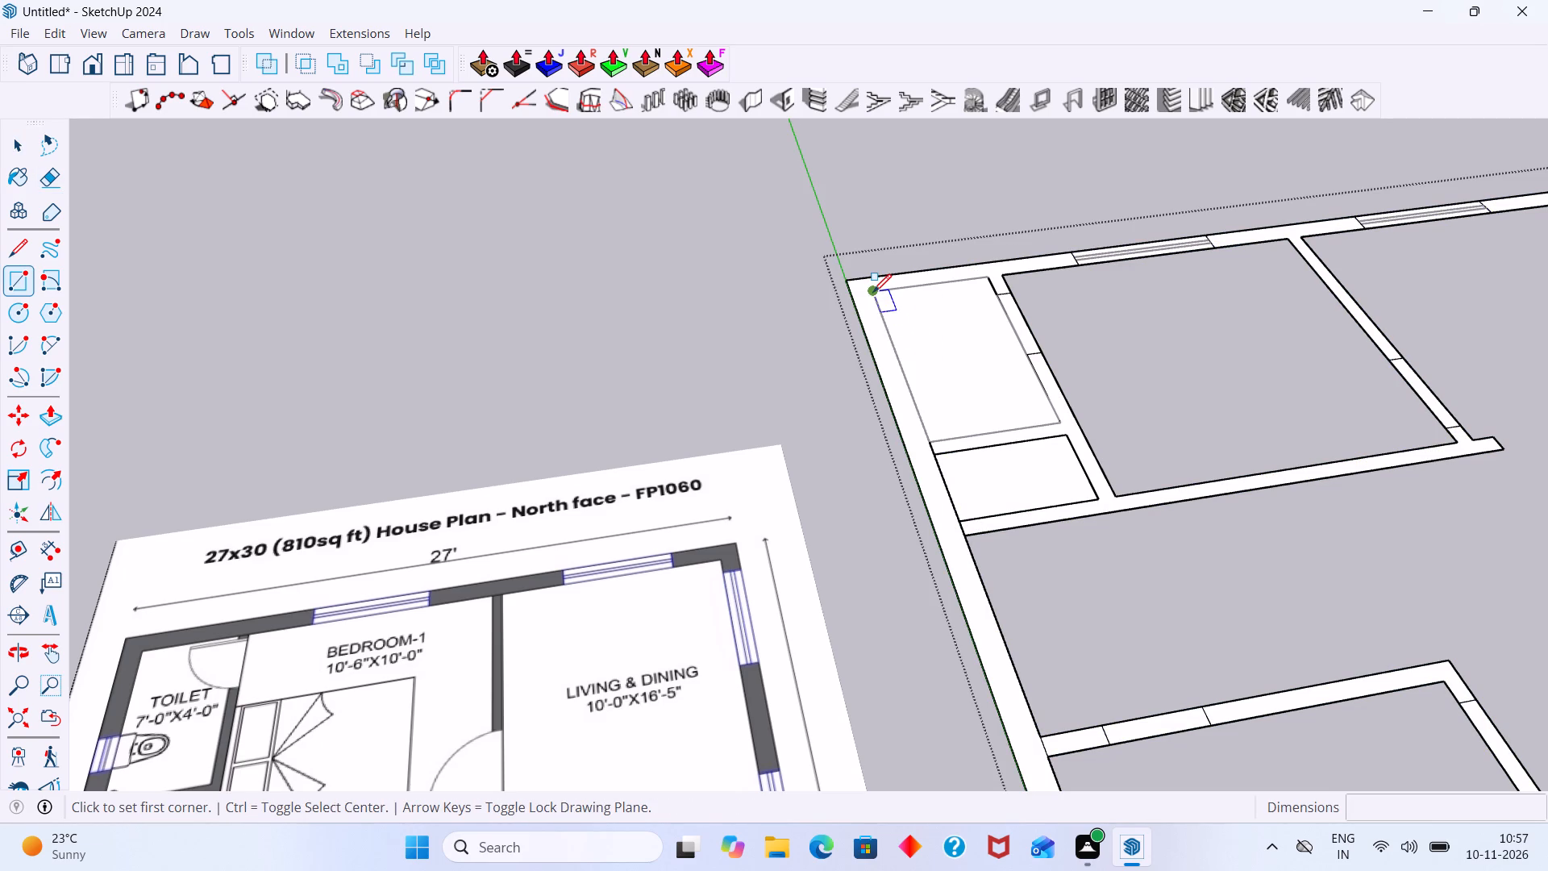
pyautogui.click(873, 292)
pyautogui.click(1059, 419)
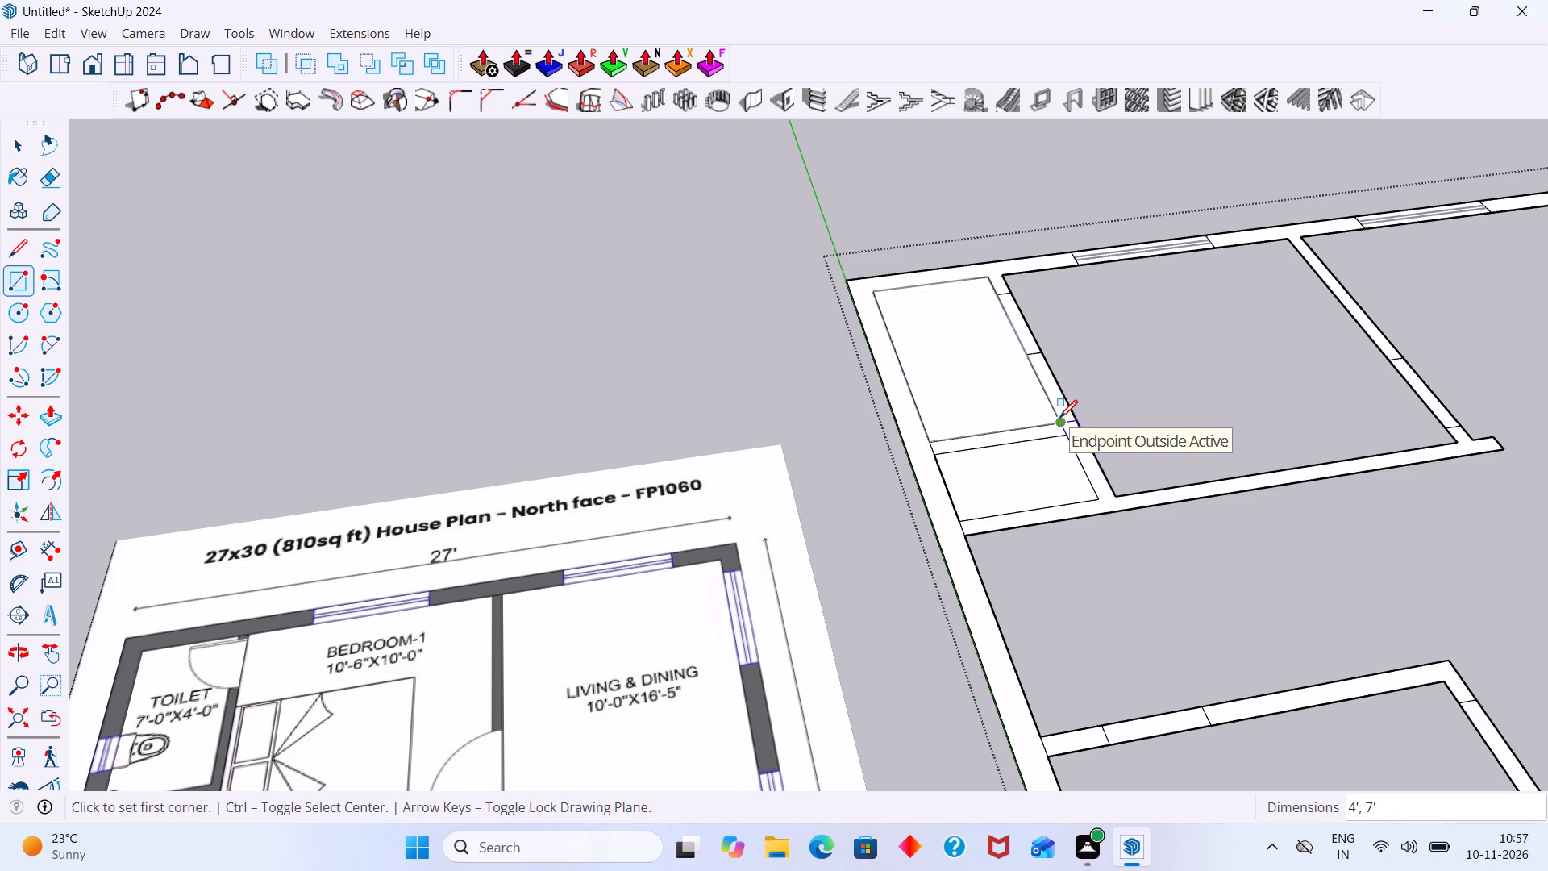
pyautogui.press('space')
pyautogui.doubleClick(984, 387)
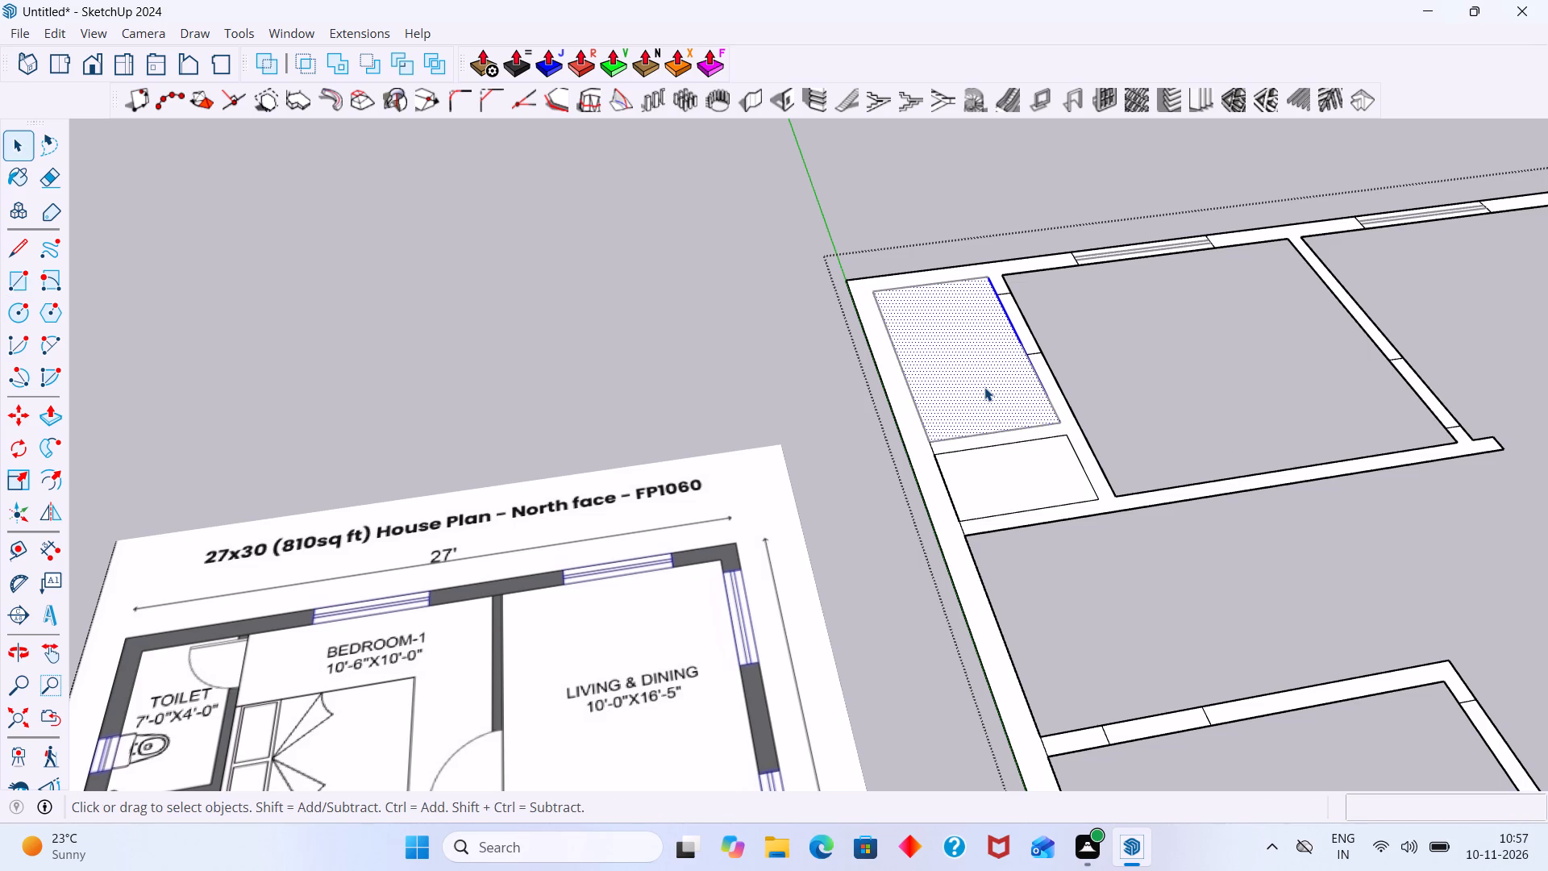
pyautogui.press('Delete')
pyautogui.click(1032, 184)
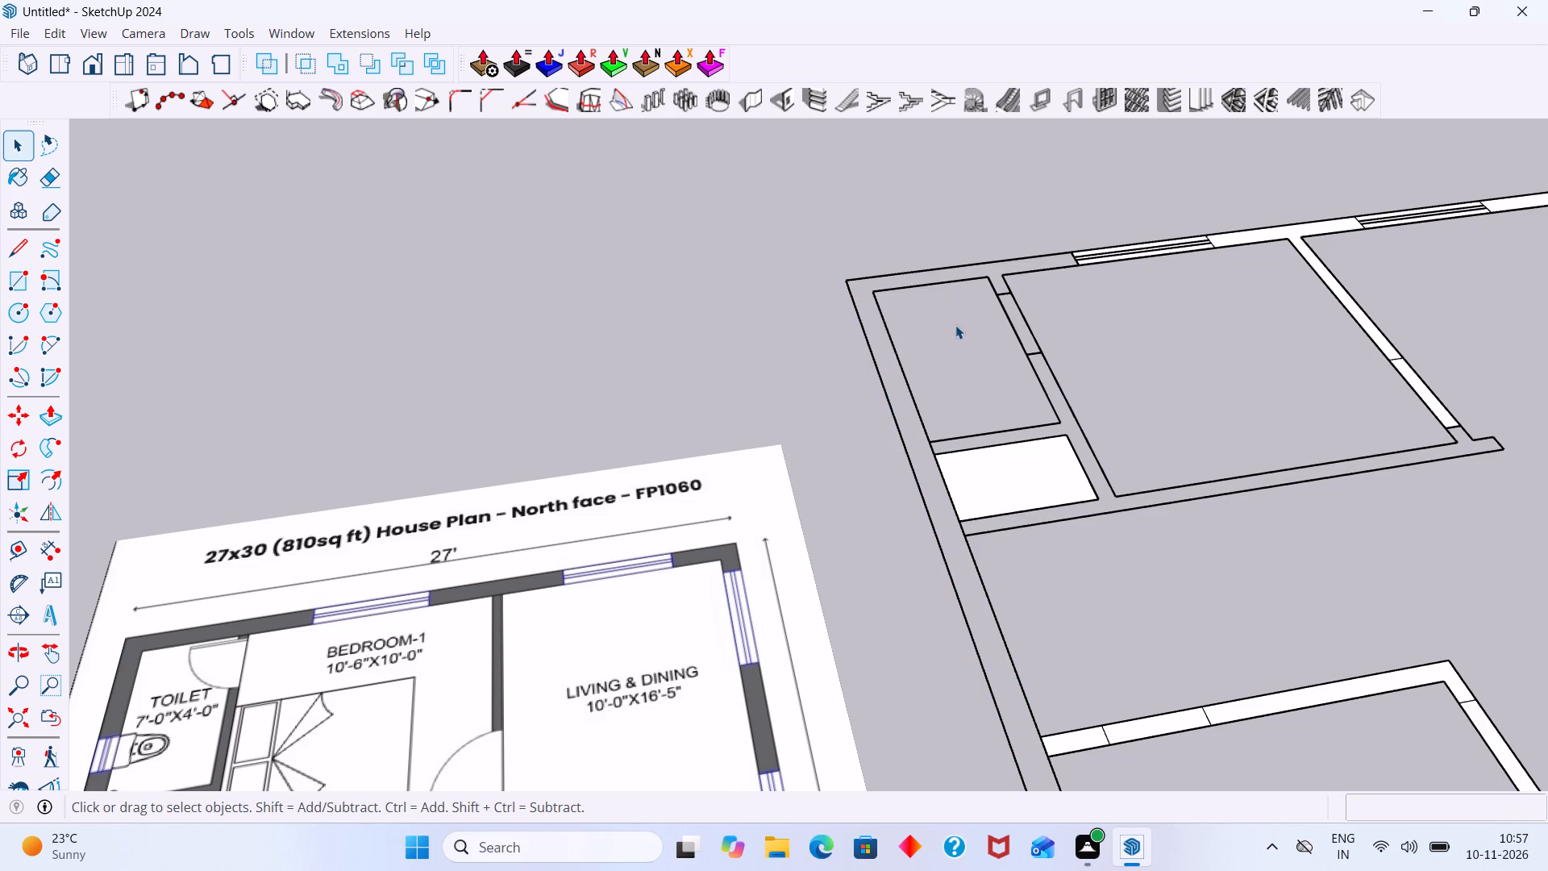
# Inside the wall group, delete the small floor face next to the toilet, crossed out on the reference plan.
pyautogui.scroll(-11, 963, 377)
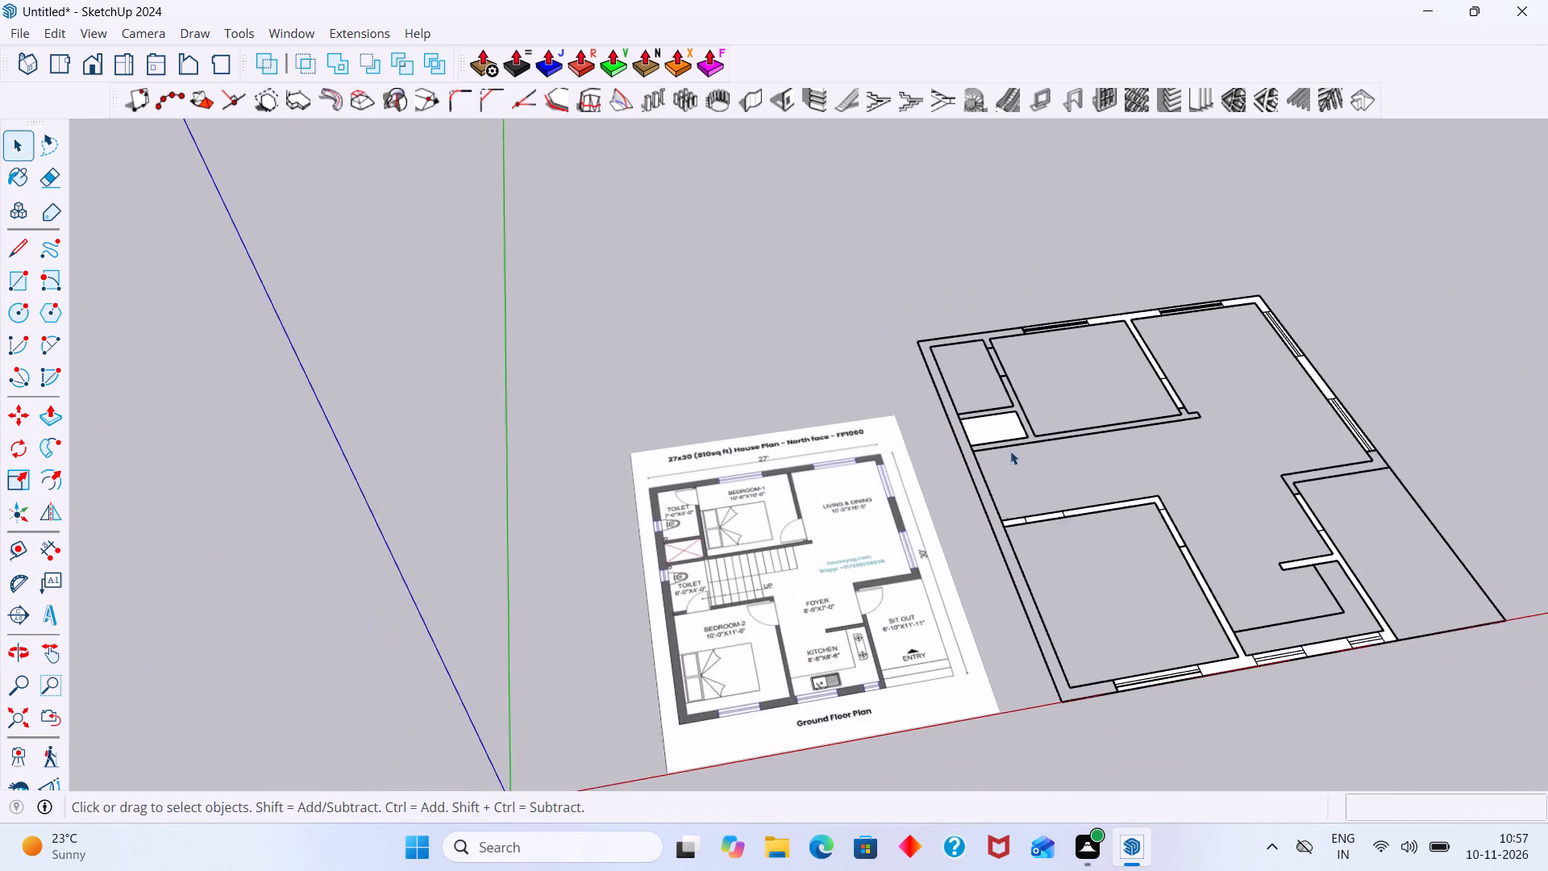
pyautogui.moveTo(1174, 694); pyautogui.dragTo(1164, 702, button='middle')
pyautogui.scroll(6, 1329, 522)
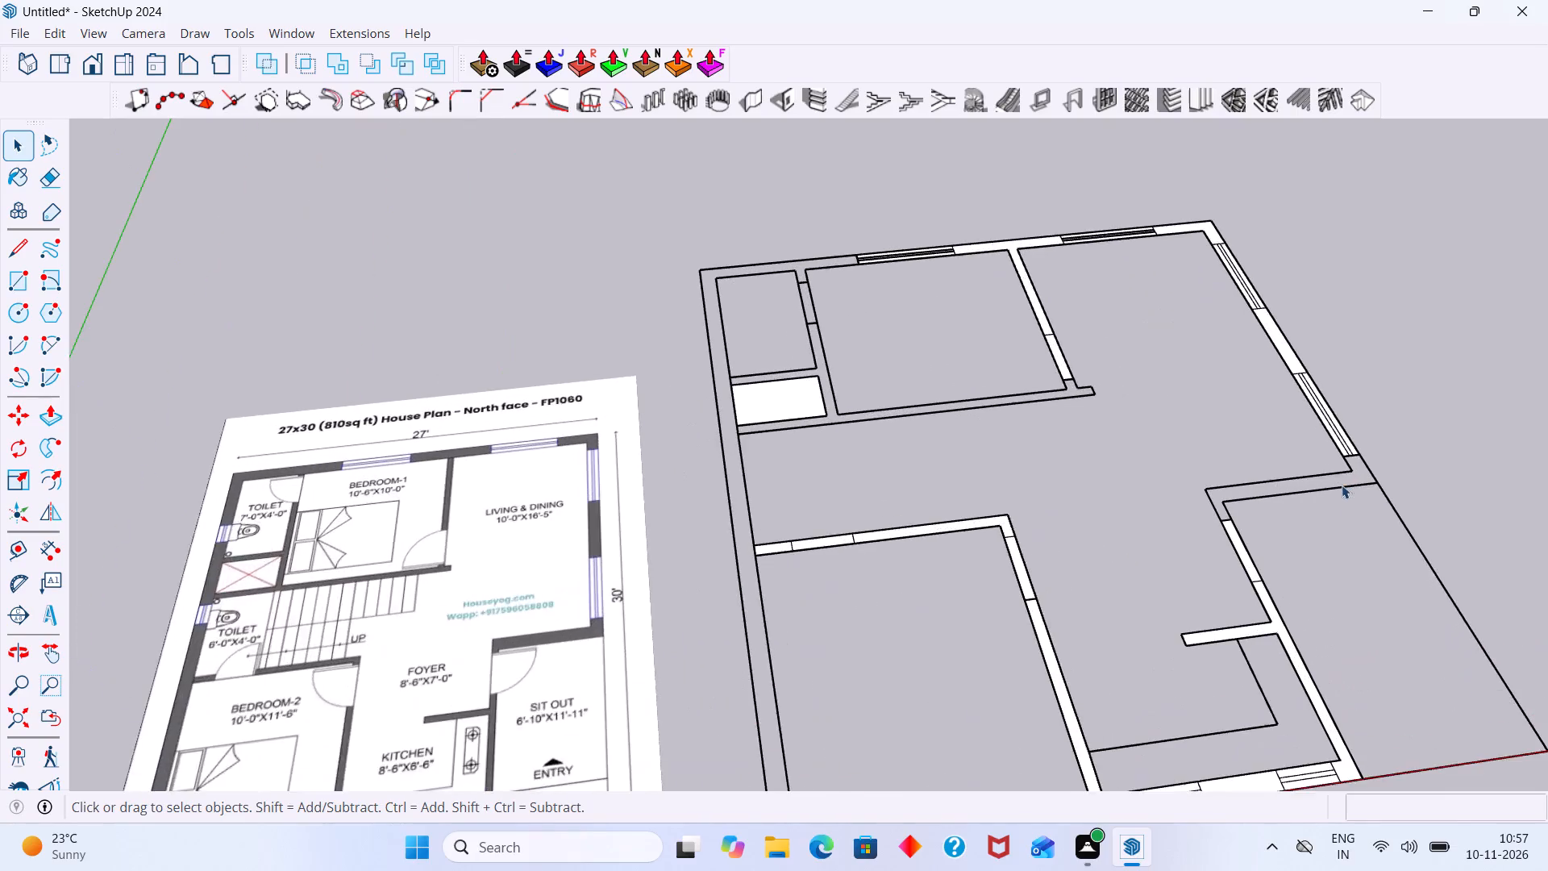
pyautogui.moveTo(1349, 530); pyautogui.dragTo(1376, 590, button='middle')
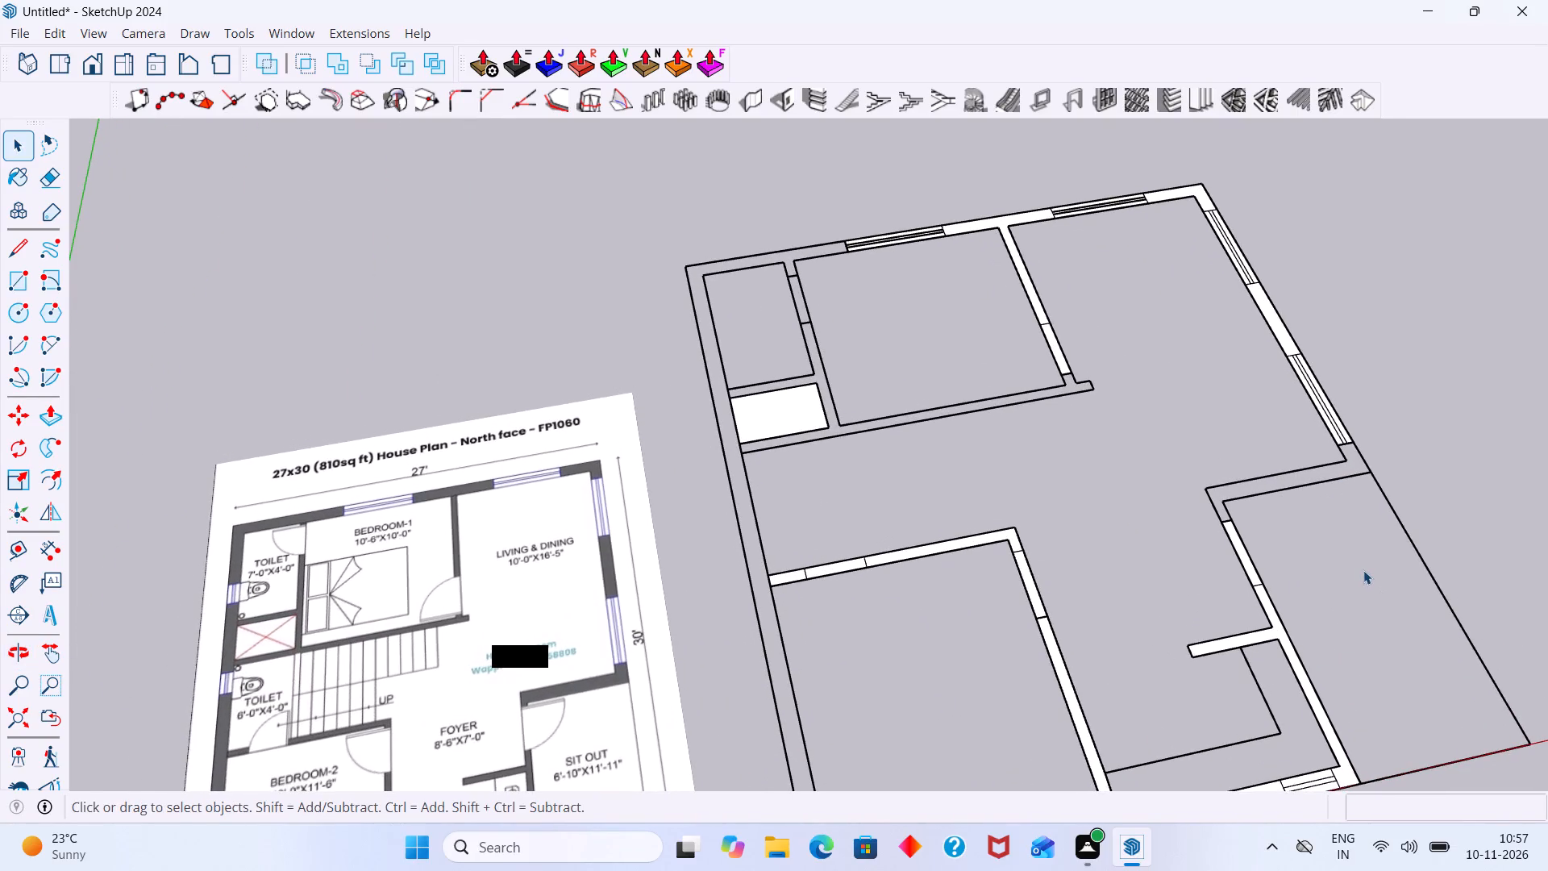
pyautogui.press('l')
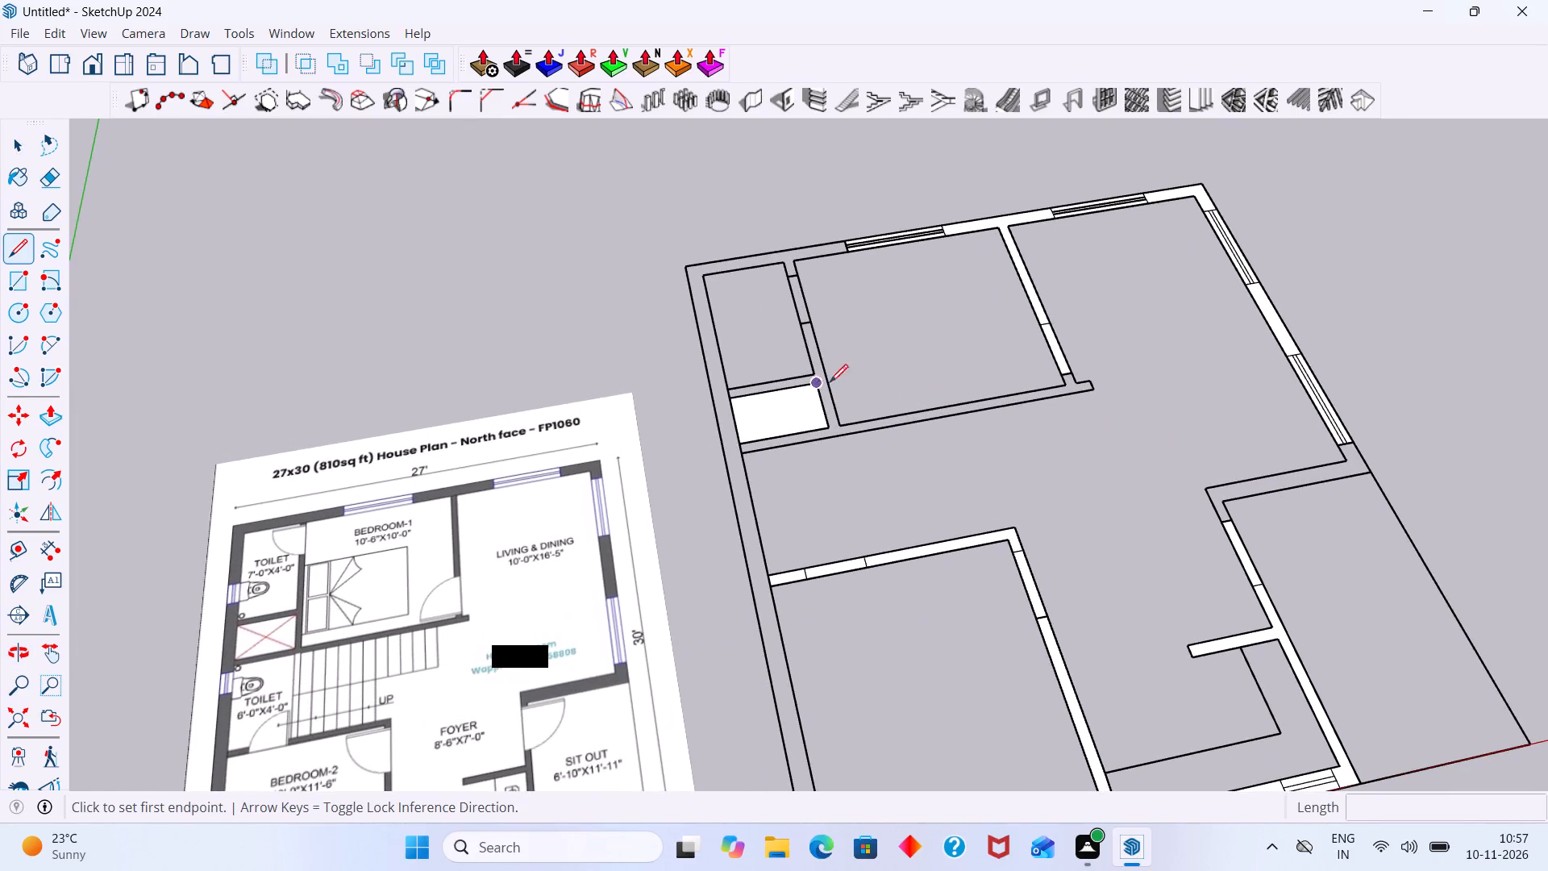
pyautogui.press('space')
pyautogui.click(789, 402)
pyautogui.doubleClick(789, 408)
pyautogui.click(790, 413)
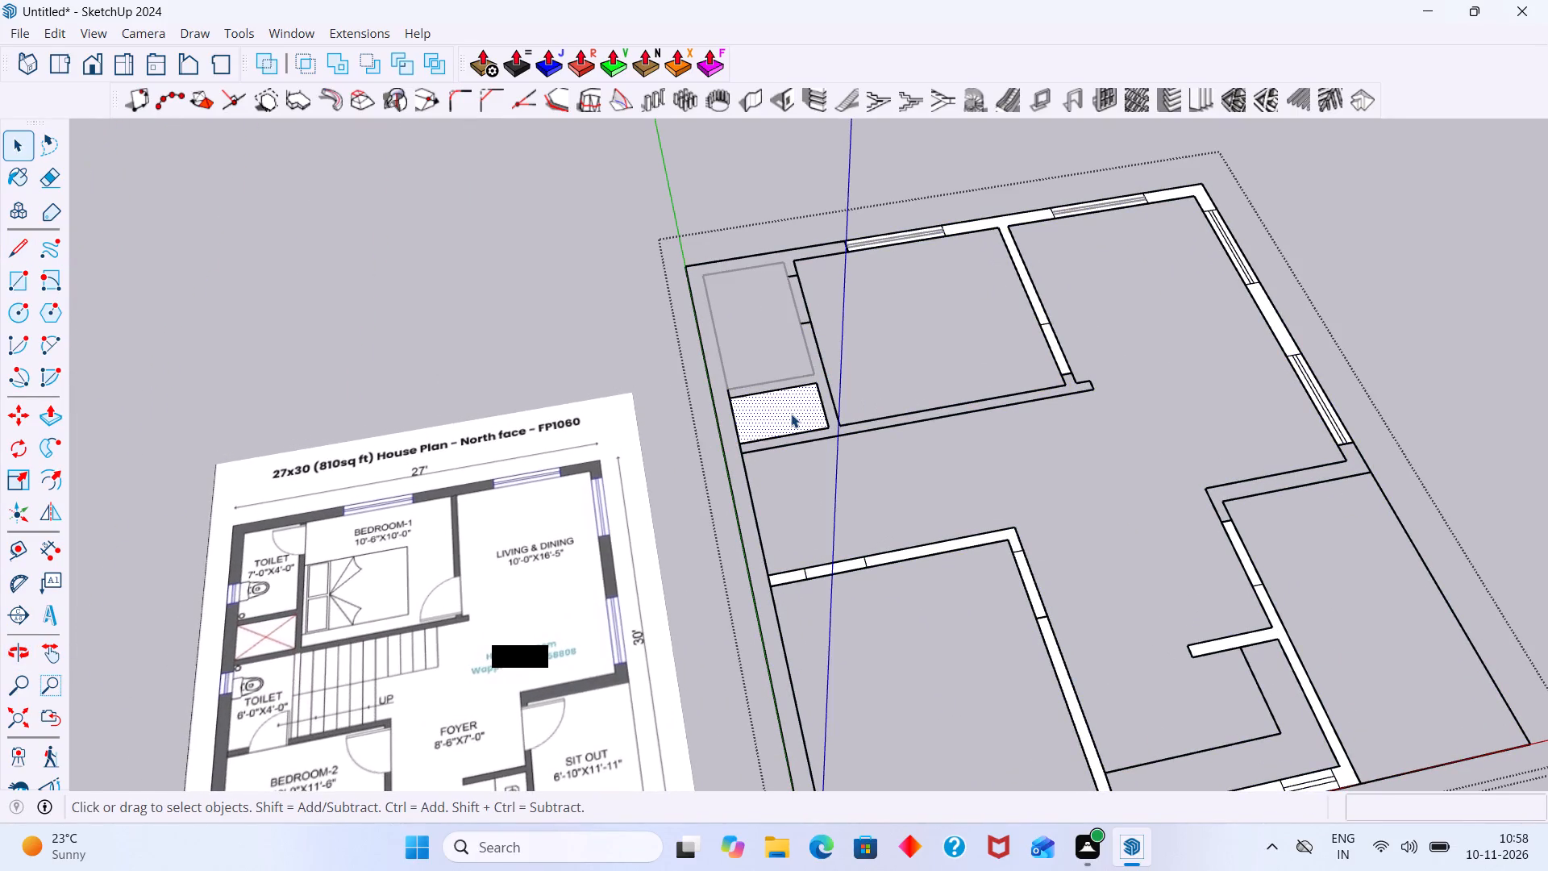
pyautogui.press('Delete')
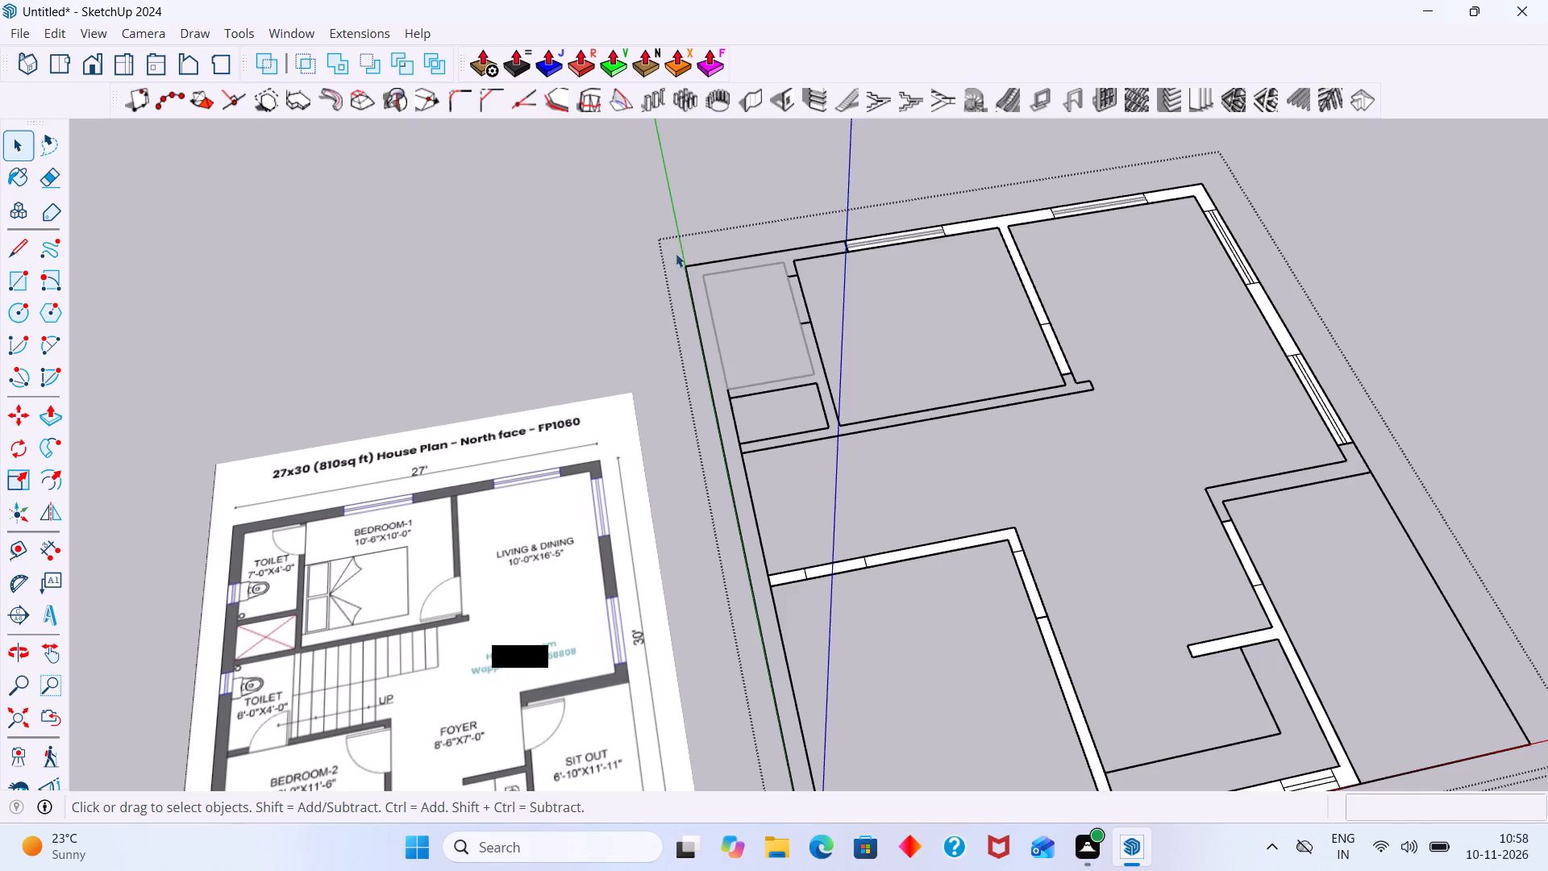
pyautogui.click(616, 181)
# Draw a 9" line across the outer wall at the toilet-side edge of the Bedroom-1 window.
pyautogui.scroll(-2, 783, 265)
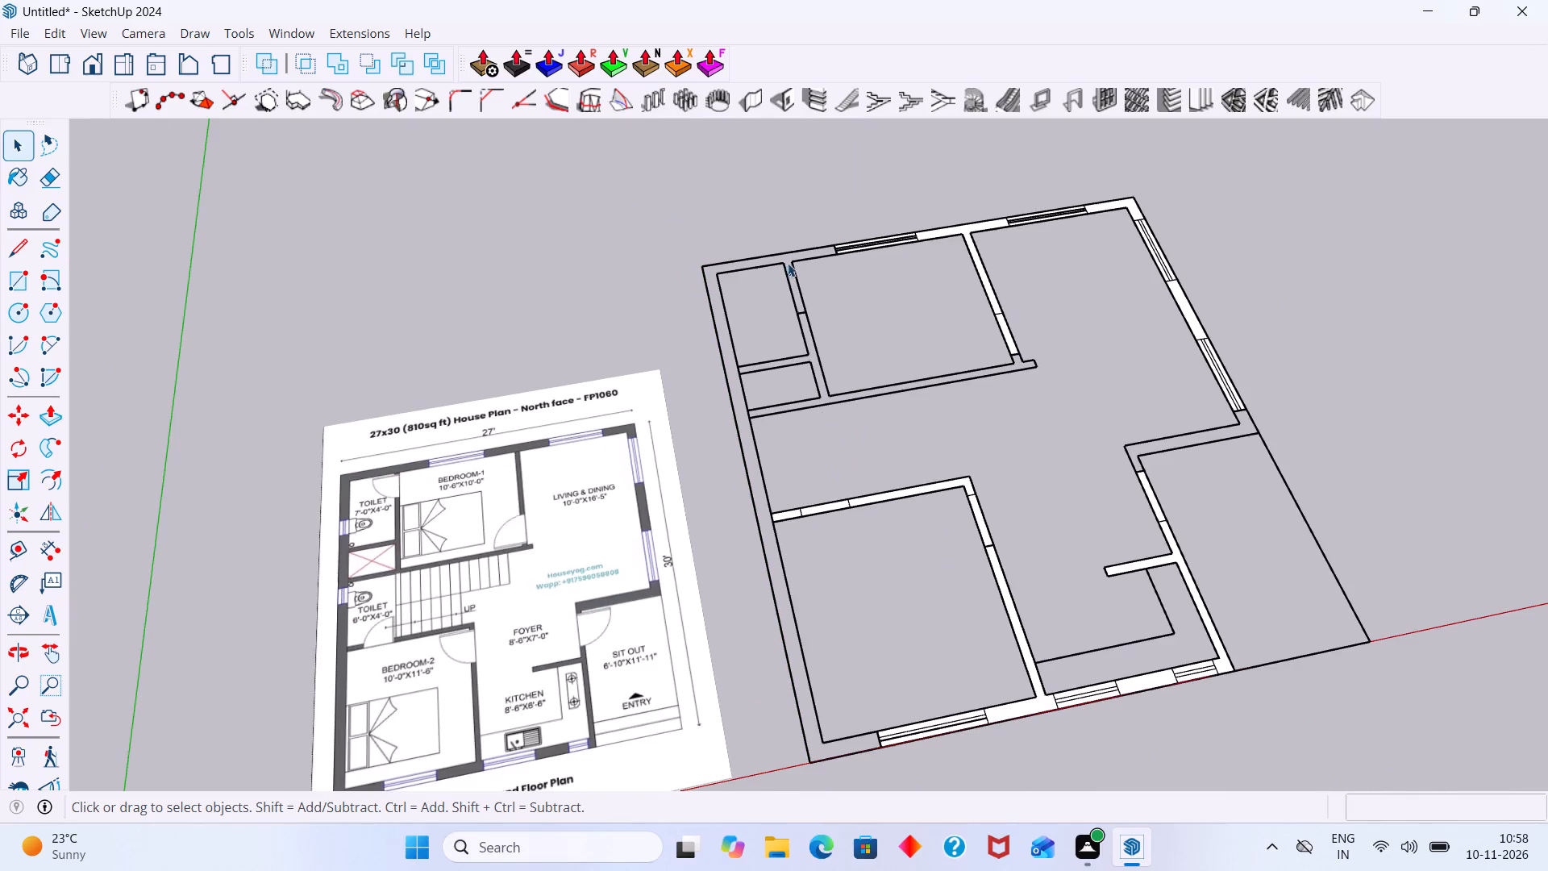
pyautogui.press('l')
pyautogui.scroll(7, 844, 249)
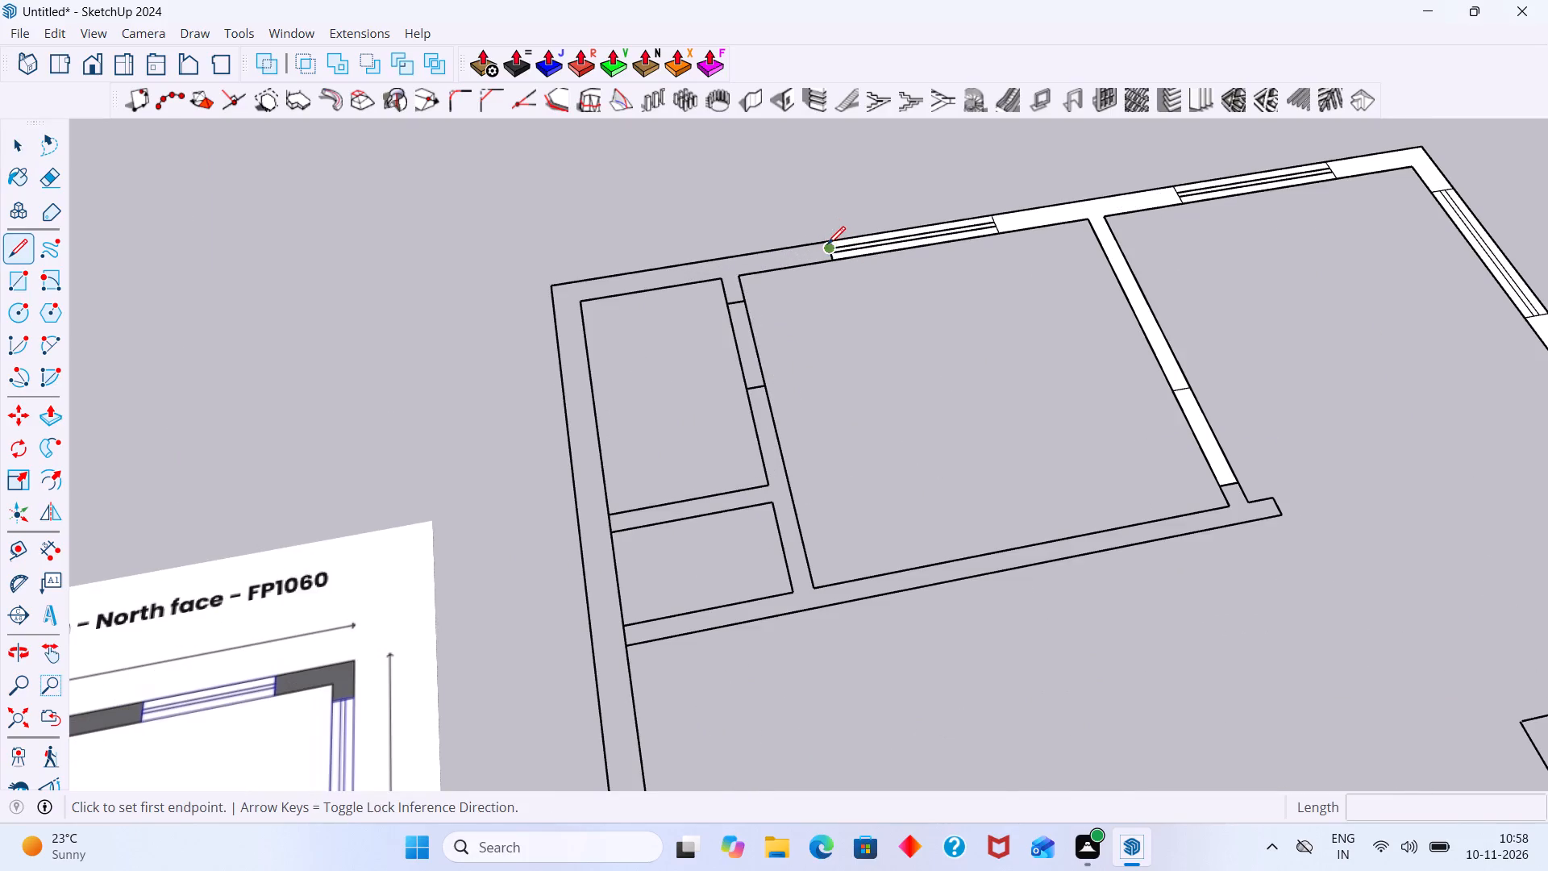
pyautogui.click(827, 236)
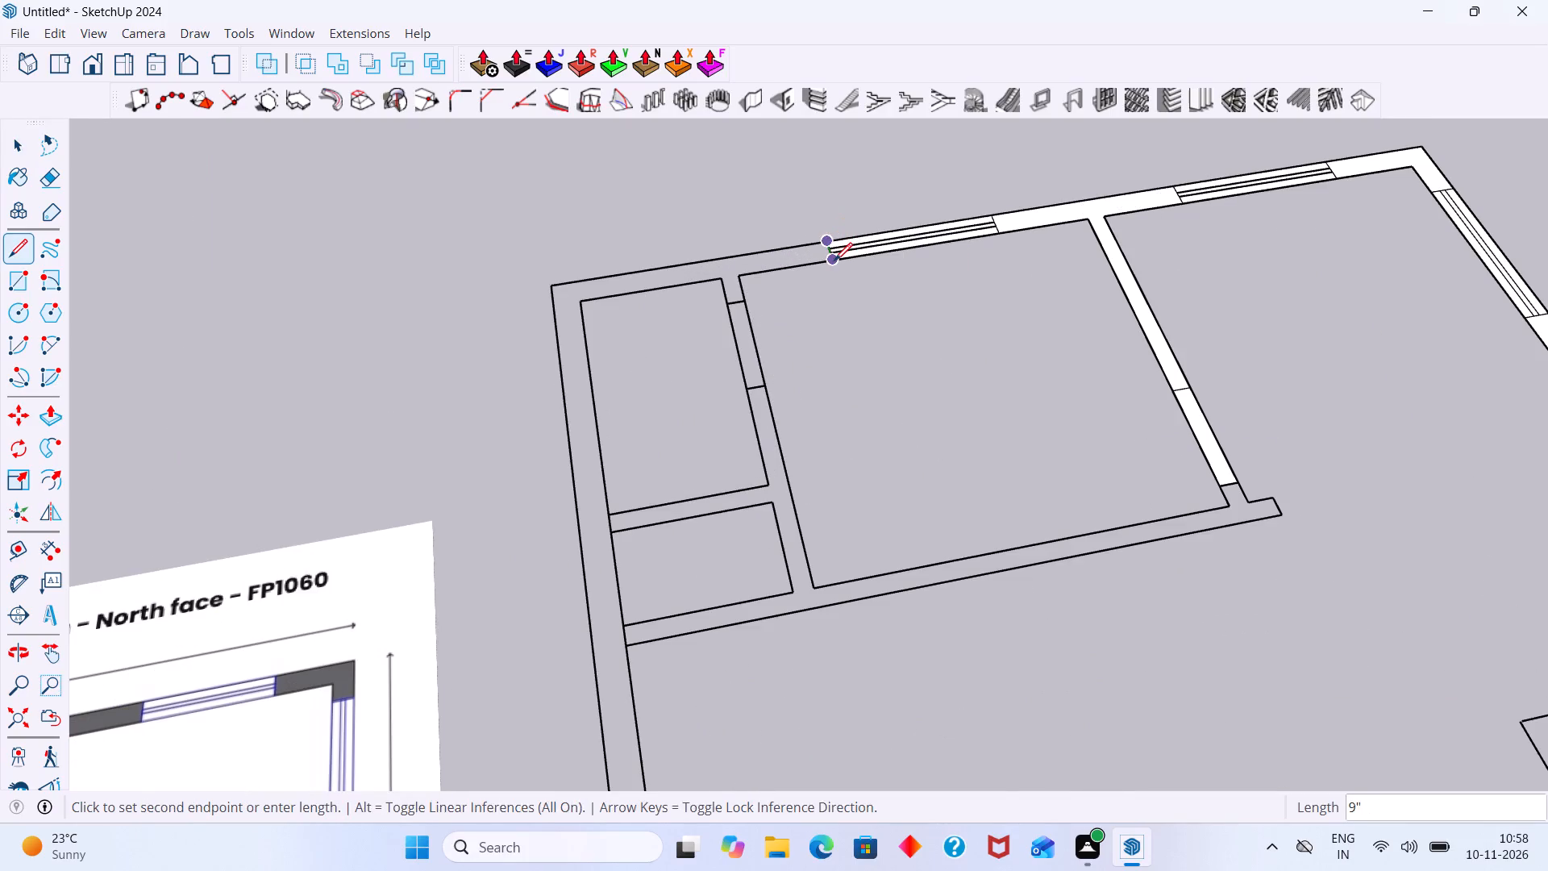
pyautogui.click(834, 260)
pyautogui.press('Escape')
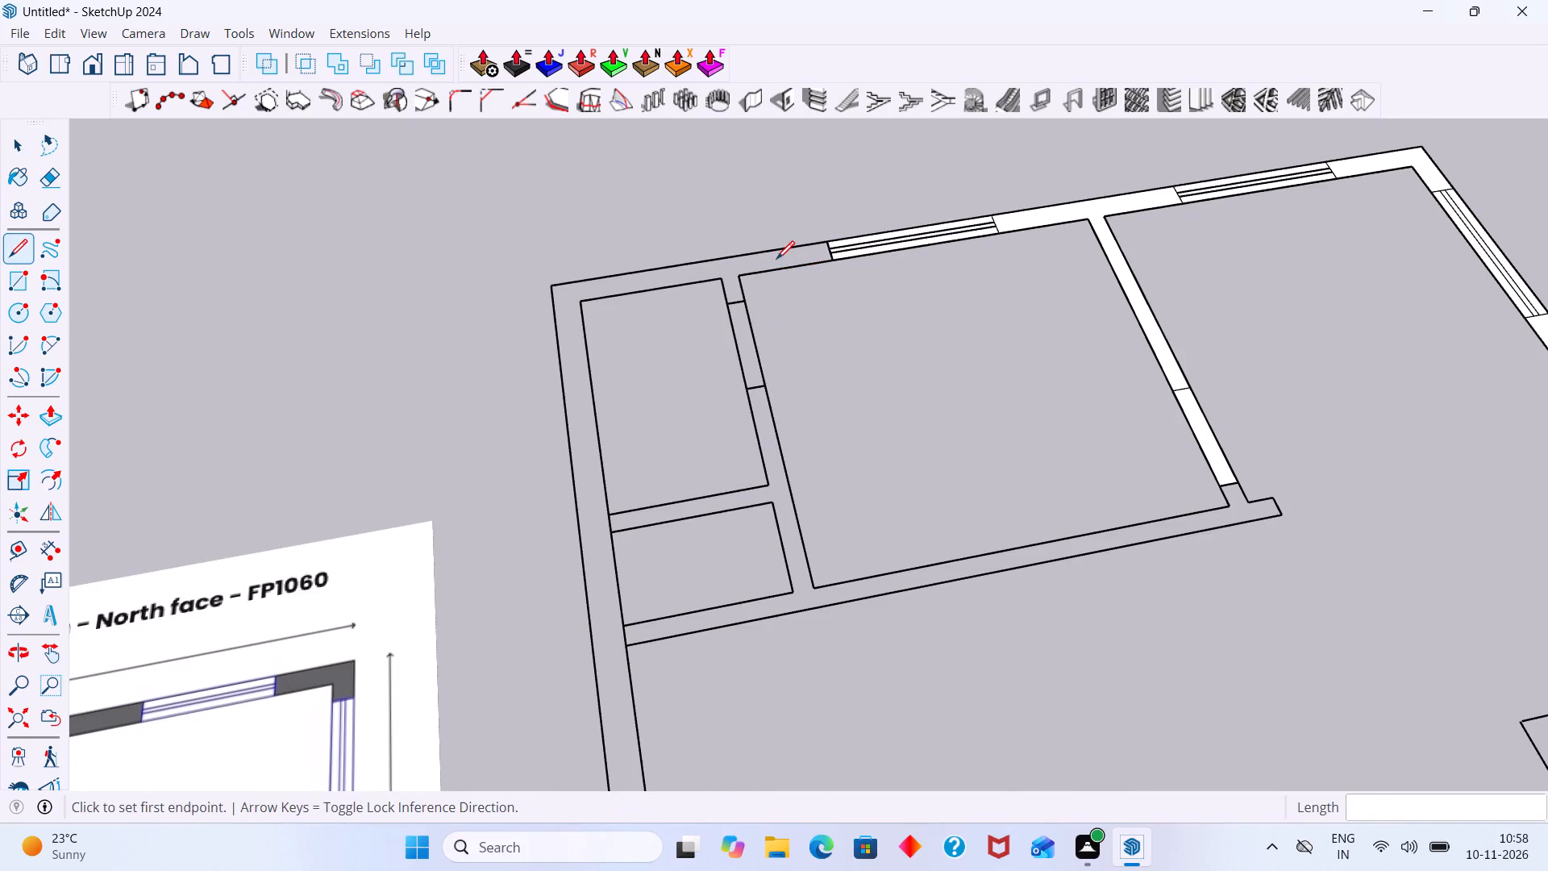
# Draw a 9" by 29' 3" rectangle over the long outer wall running past the toilets and Bedroom-2.
pyautogui.scroll(-5, 786, 269)
pyautogui.scroll(-3, 801, 409)
pyautogui.keyDown('shift'); pyautogui.moveTo(804, 410); pyautogui.dragTo(843, 340, button='middle'); pyautogui.keyUp('shift')
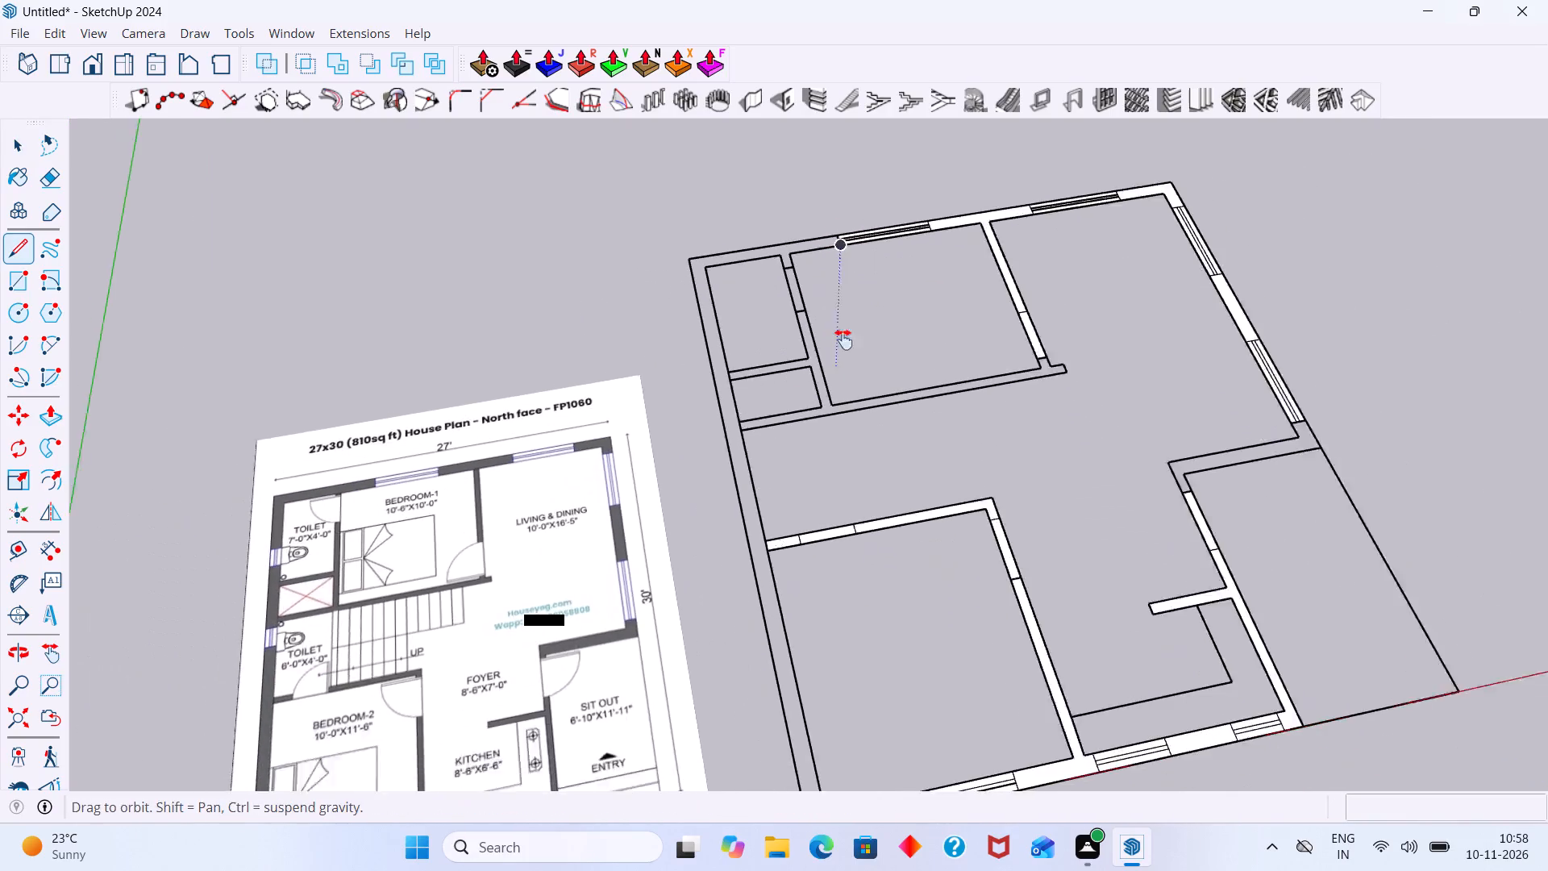
pyautogui.keyDown('shift'); pyautogui.moveTo(843, 340); pyautogui.dragTo(863, 315, button='middle'); pyautogui.keyUp('shift')
pyautogui.press('r')
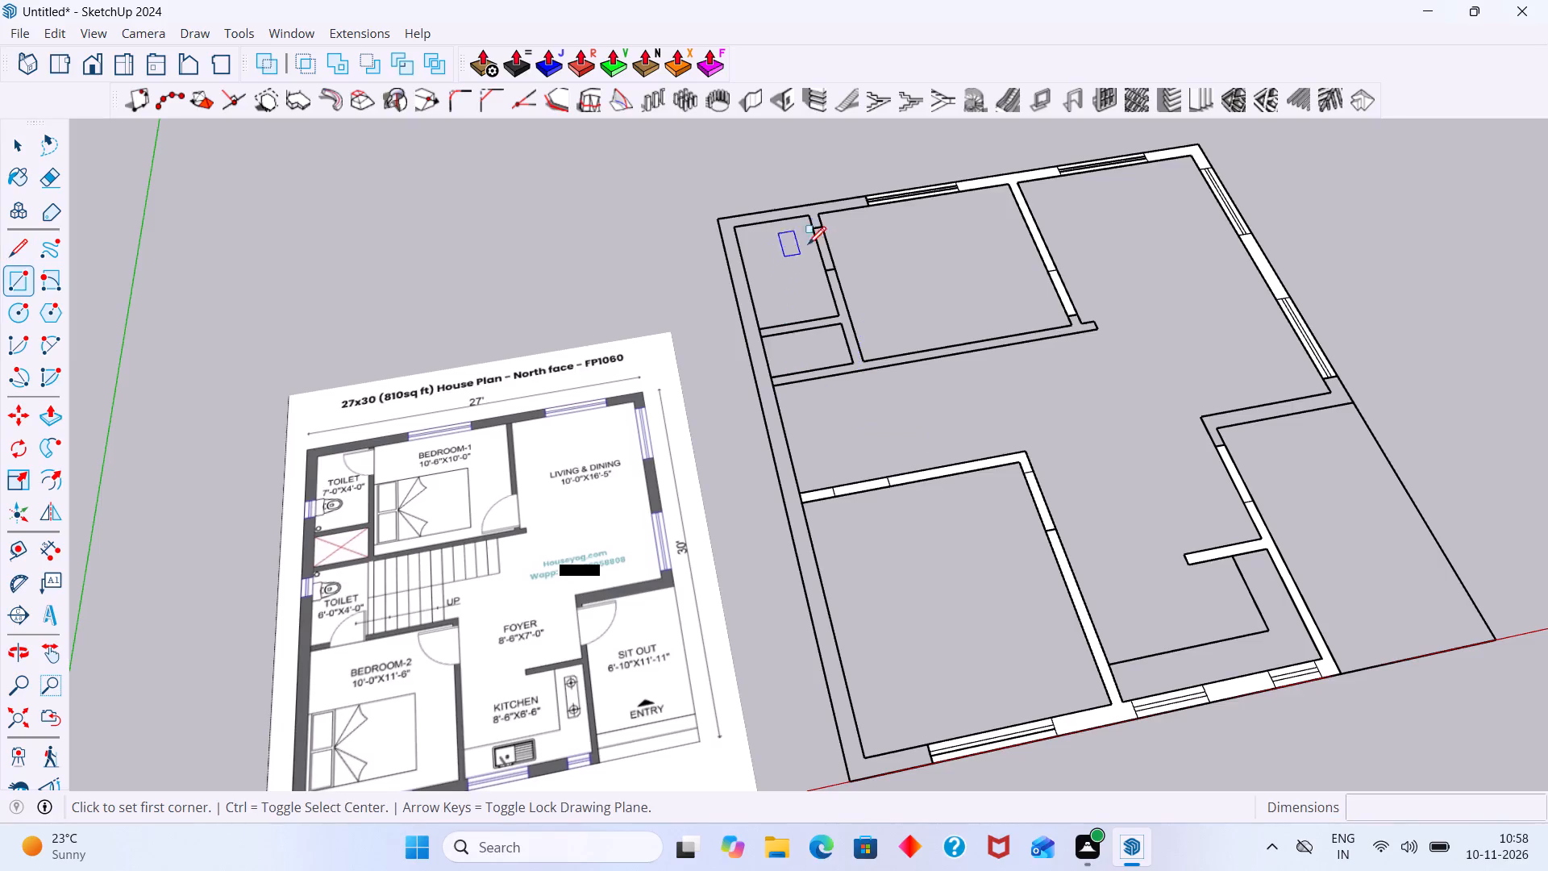
pyautogui.press('space')
pyautogui.doubleClick(755, 359)
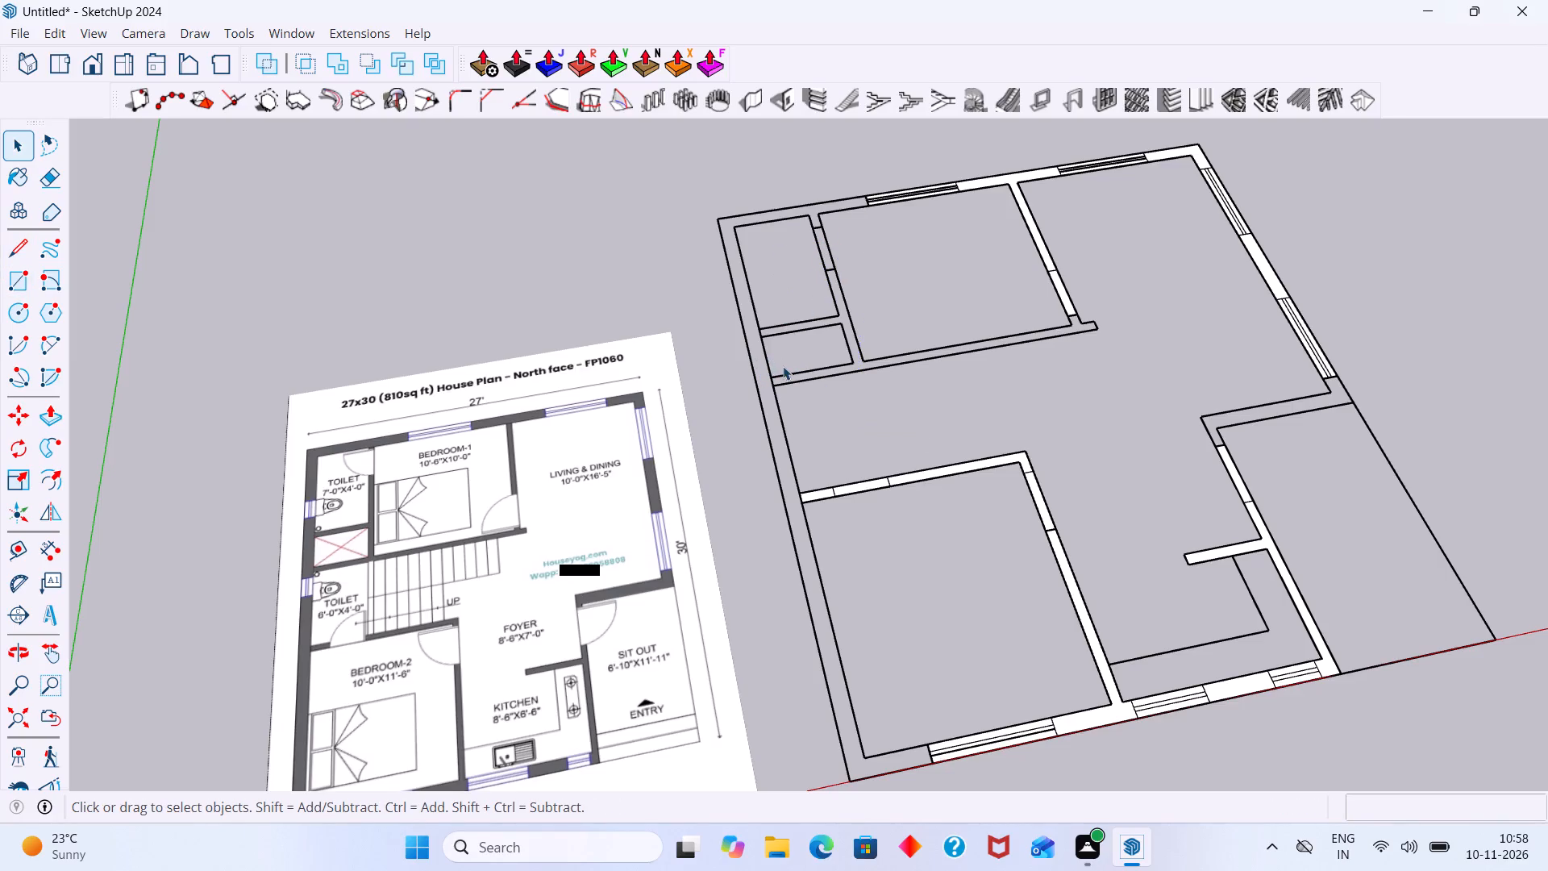
pyautogui.press('r')
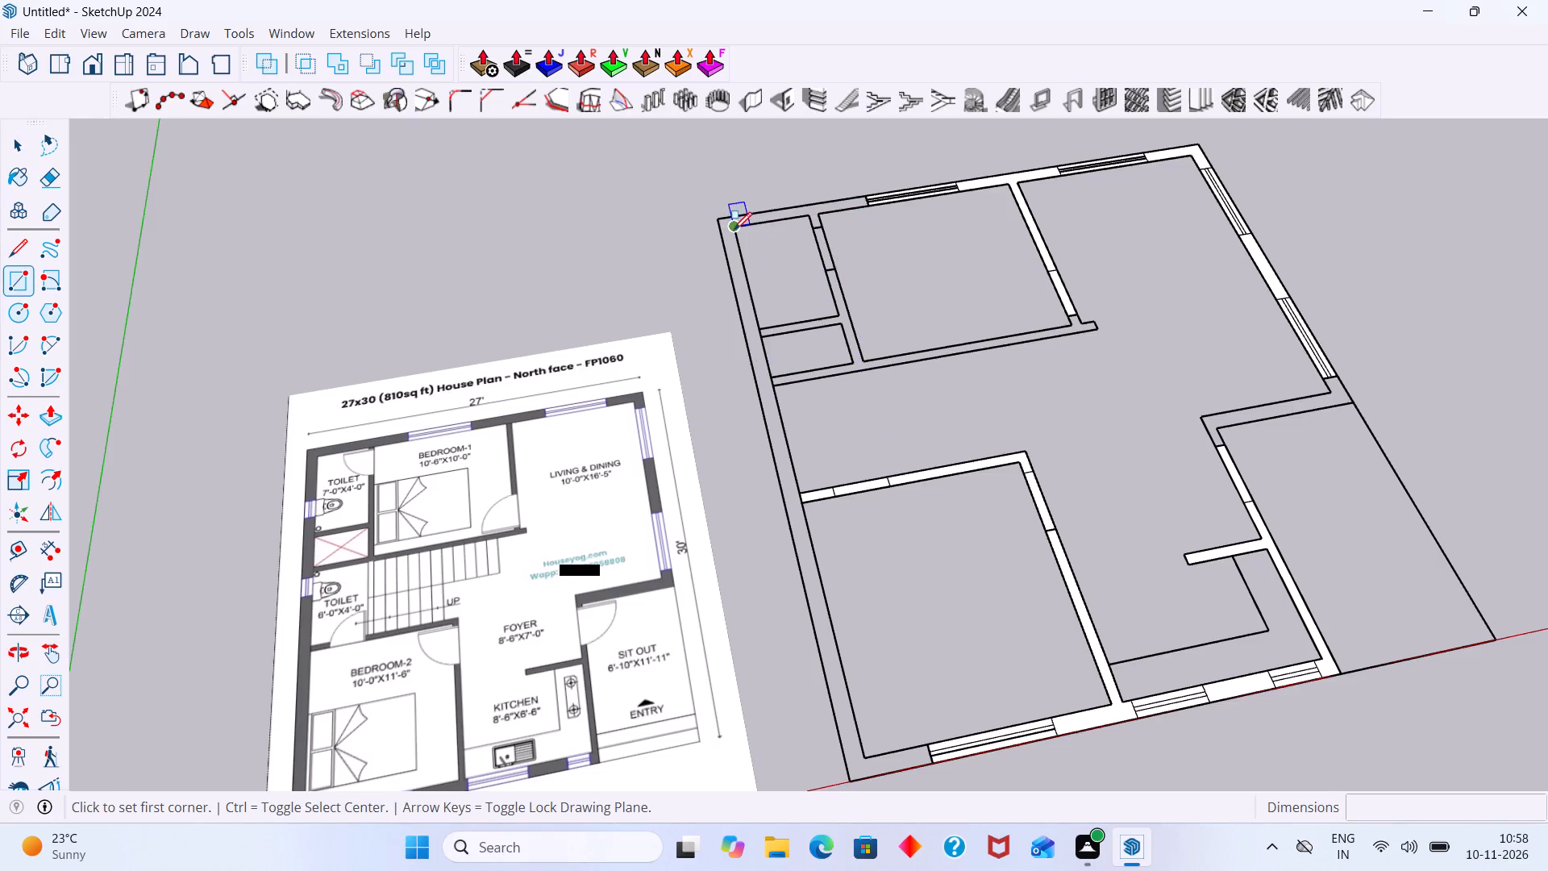
pyautogui.click(734, 229)
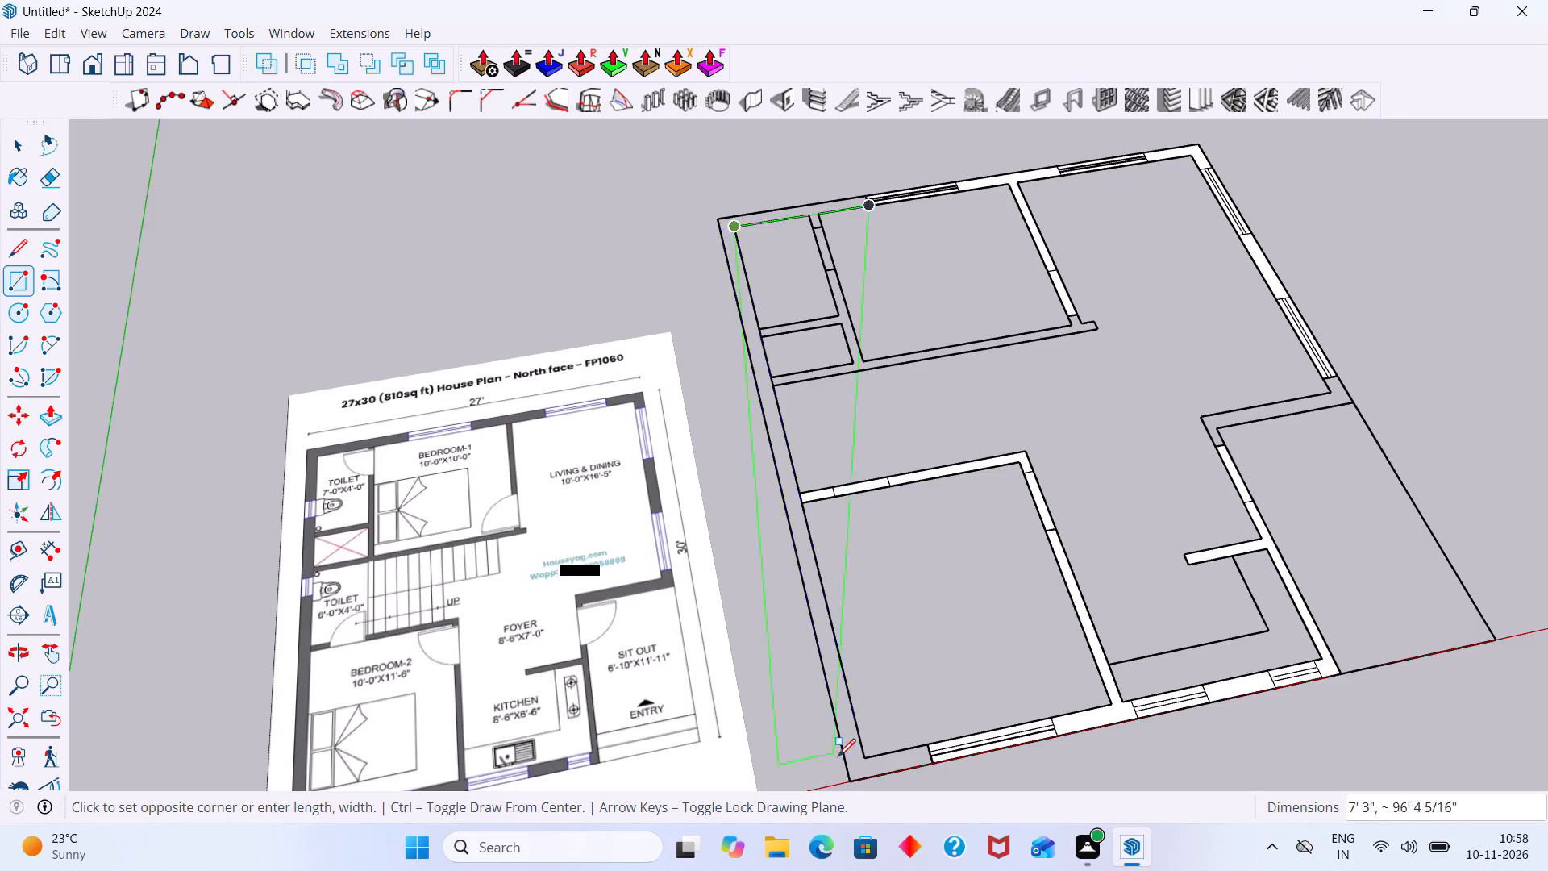
pyautogui.click(851, 779)
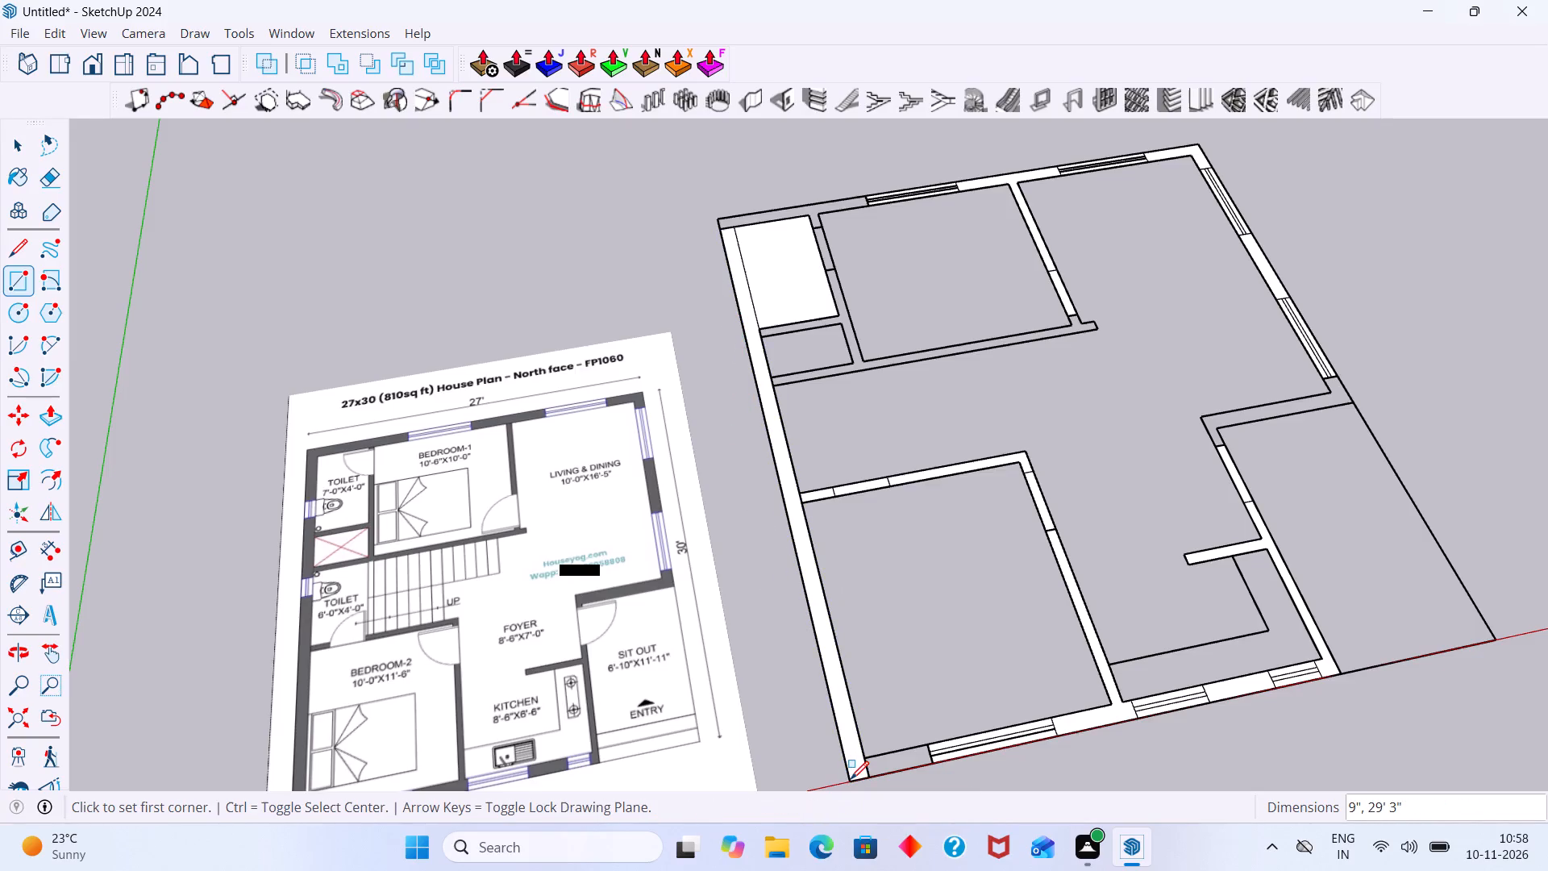
# Delete the new floor face filling the Bedroom-1 toilet.
pyautogui.scroll(-1, 847, 736)
pyautogui.press('space')
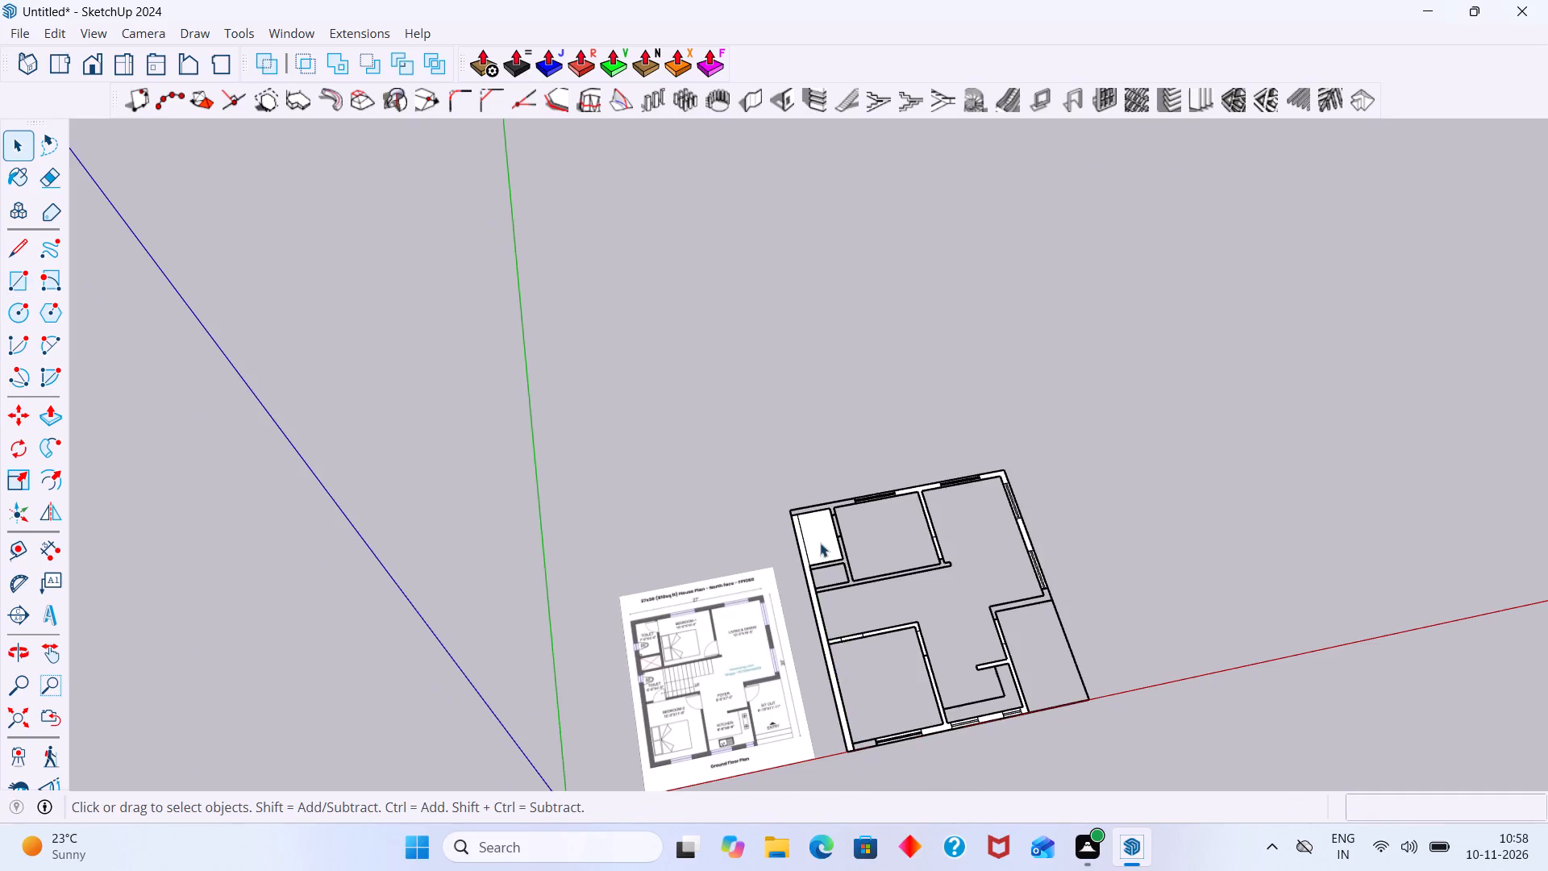
pyautogui.scroll(4, 820, 543)
pyautogui.click(815, 544)
pyautogui.press('Delete')
# Draw an 8' by 9" rectangle over the outer wall from the Bedroom-1 window to the toilet corner.
pyautogui.scroll(-6, 814, 544)
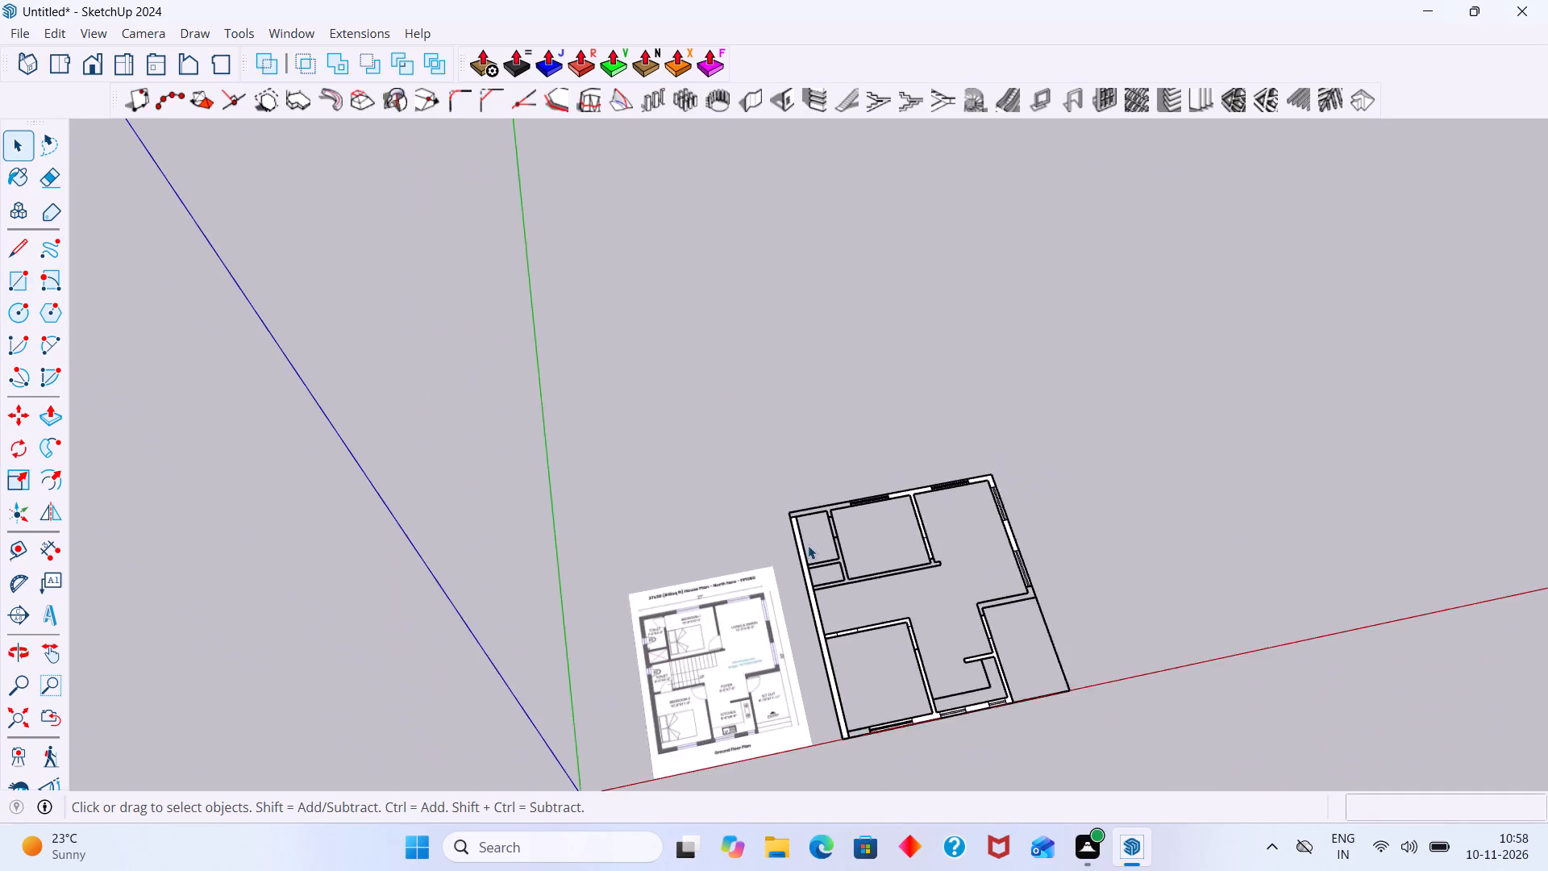
pyautogui.keyDown('shift'); pyautogui.moveTo(810, 528); pyautogui.dragTo(861, 412, button='middle'); pyautogui.keyUp('shift')
pyautogui.scroll(9, 826, 436)
pyautogui.moveTo(858, 418); pyautogui.dragTo(846, 456, button='middle')
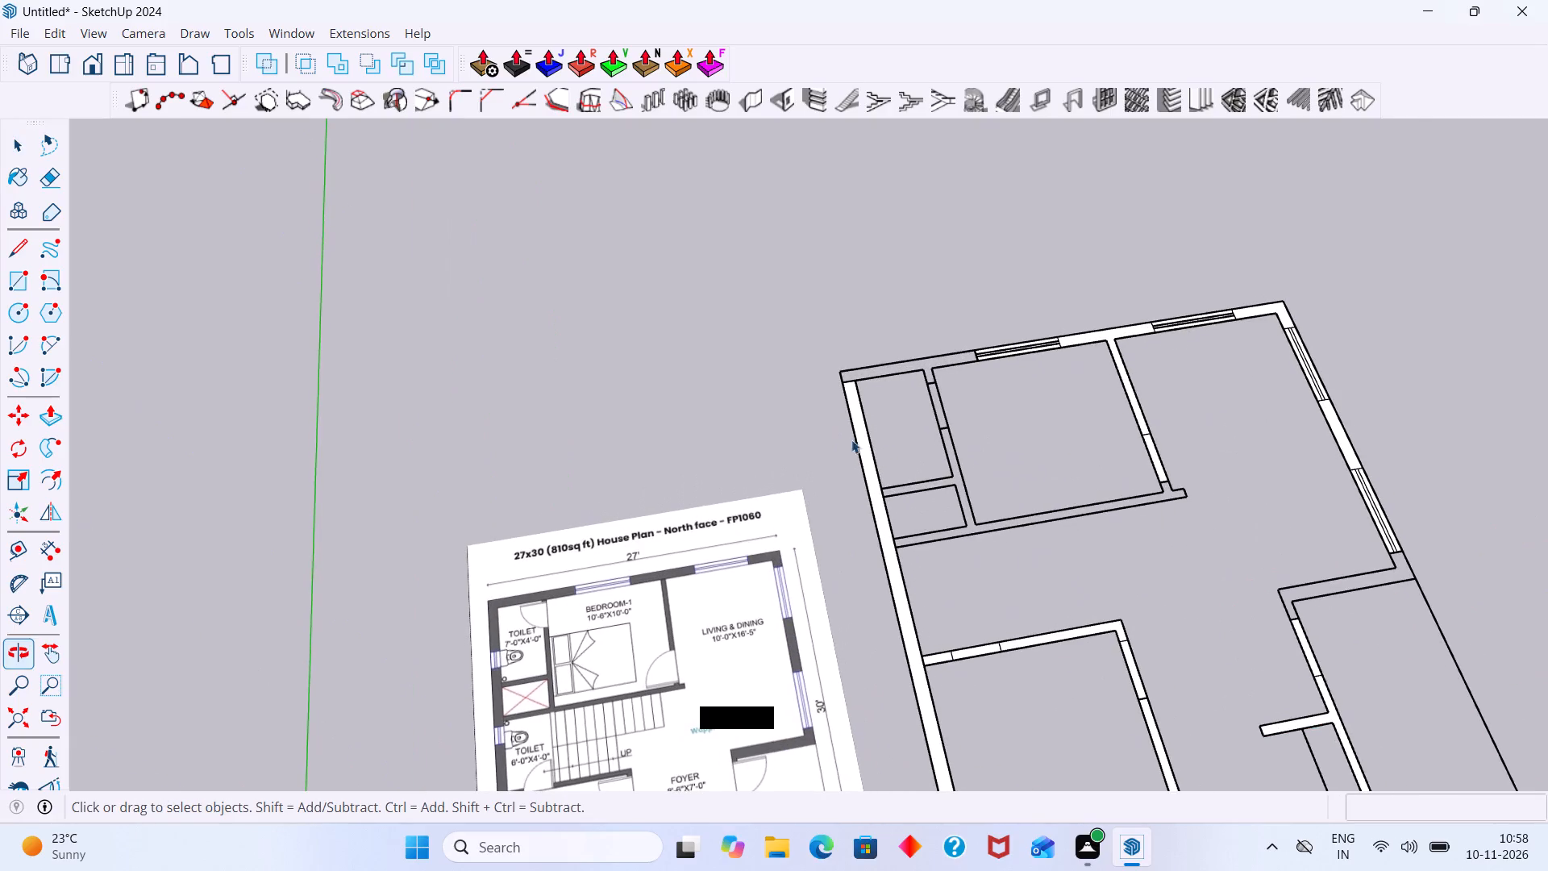
pyautogui.press('r')
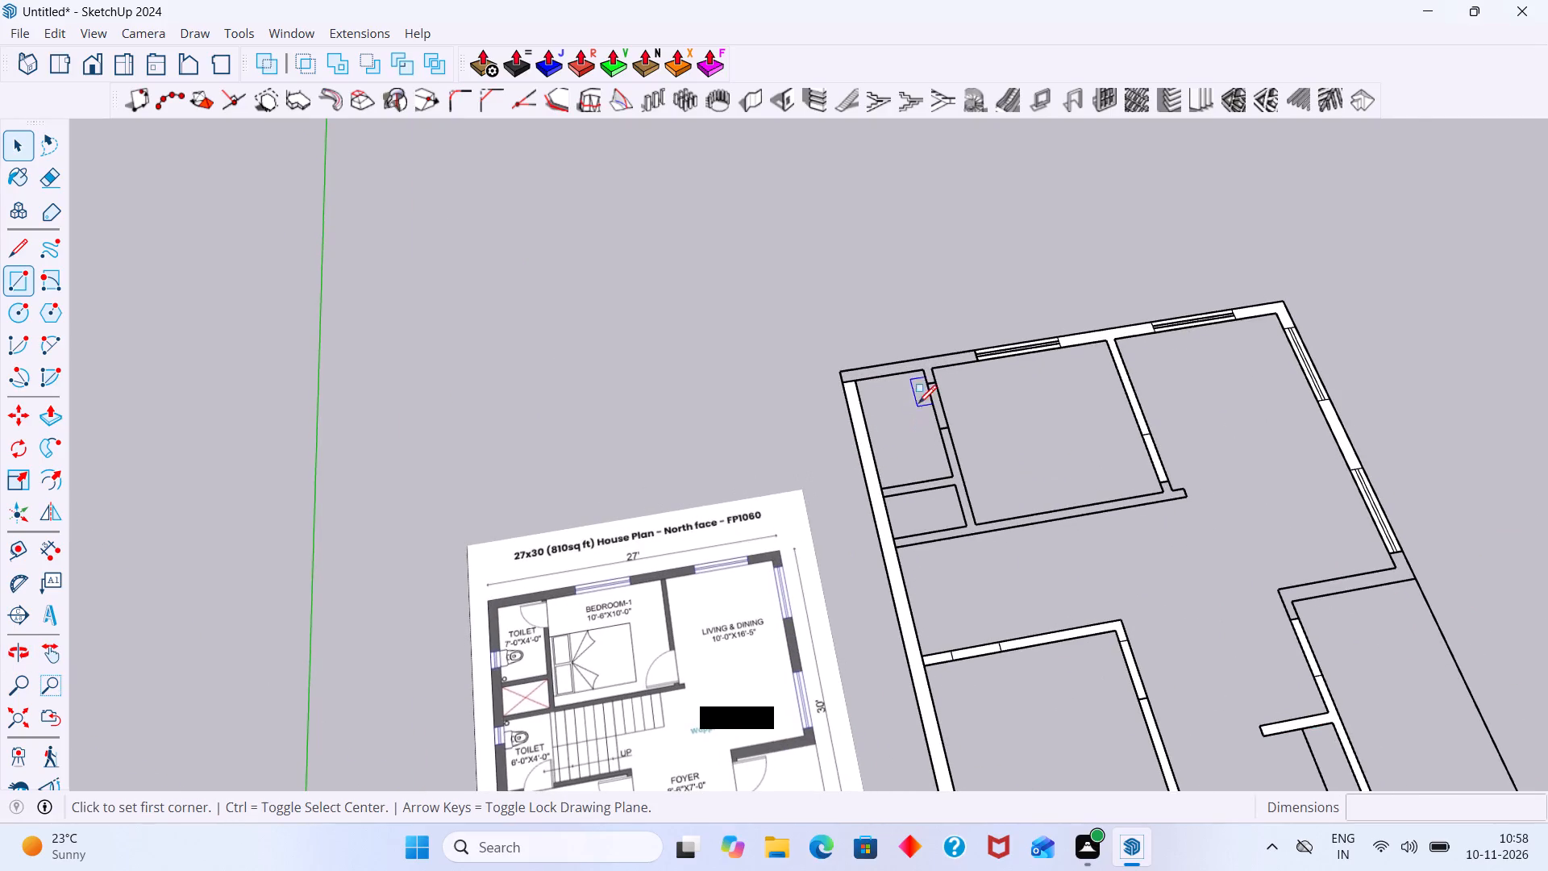
pyautogui.scroll(6, 857, 369)
pyautogui.click(1031, 343)
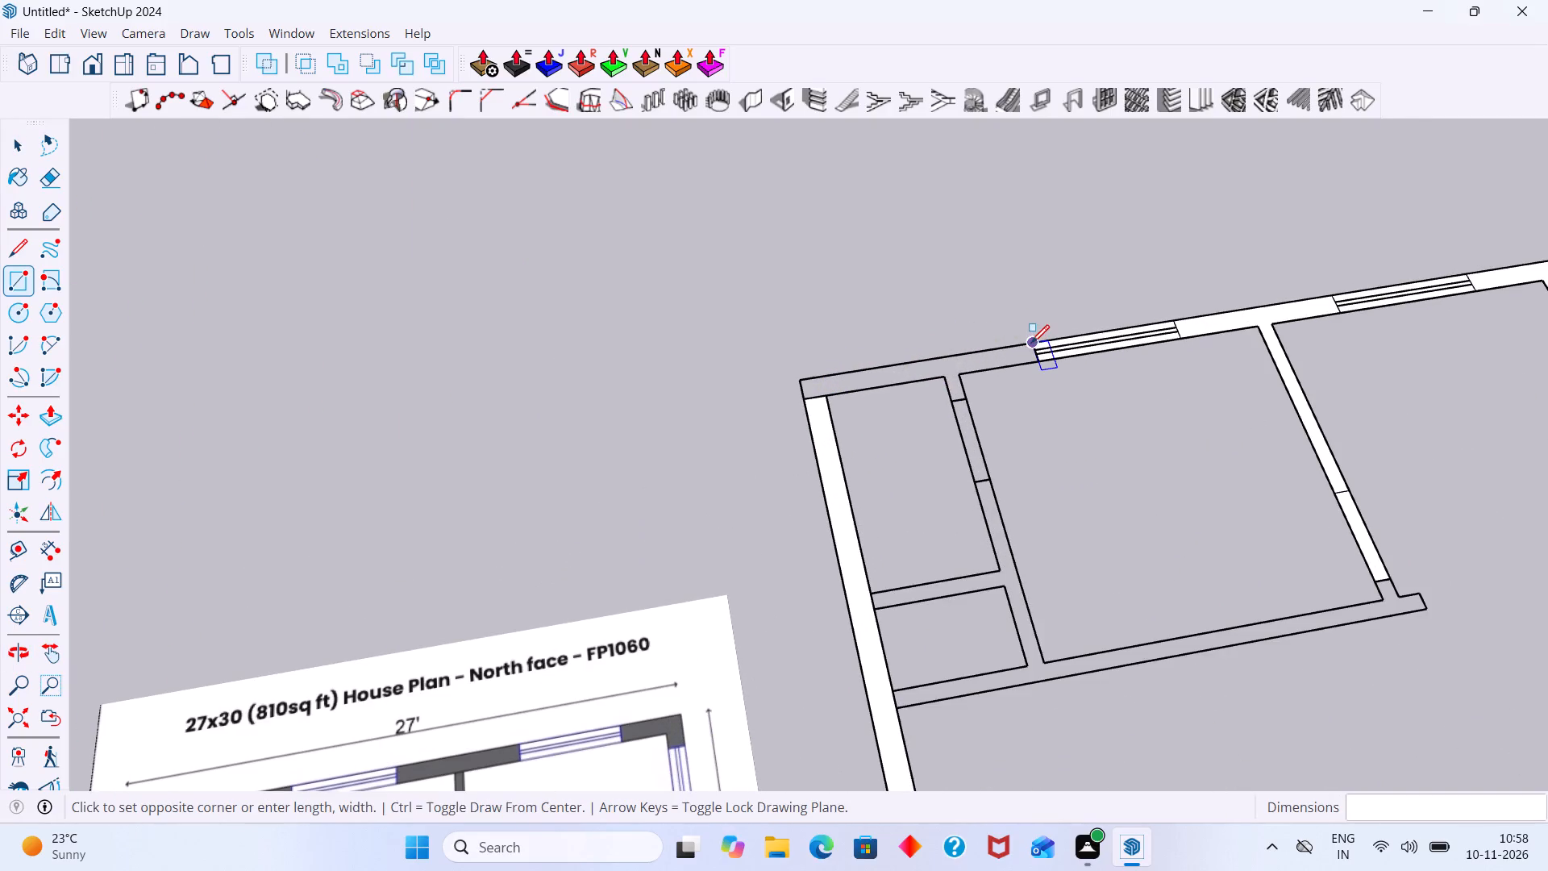
pyautogui.click(805, 394)
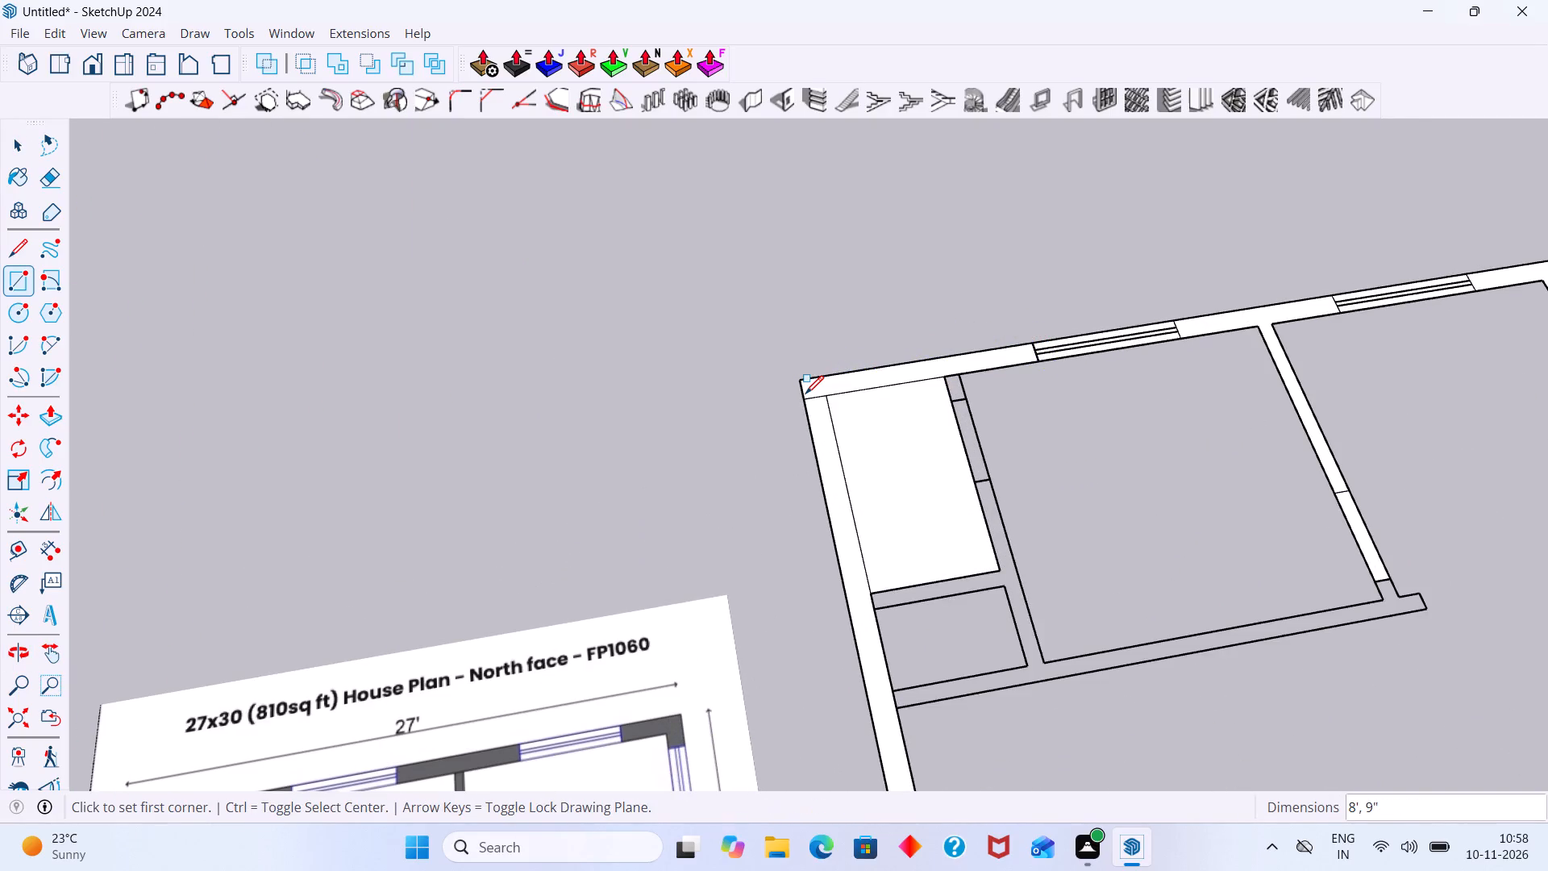
pyautogui.press('space')
# Delete the new floor face filling the Bedroom-1 toilet.
pyautogui.click(871, 426)
pyautogui.press('Delete')
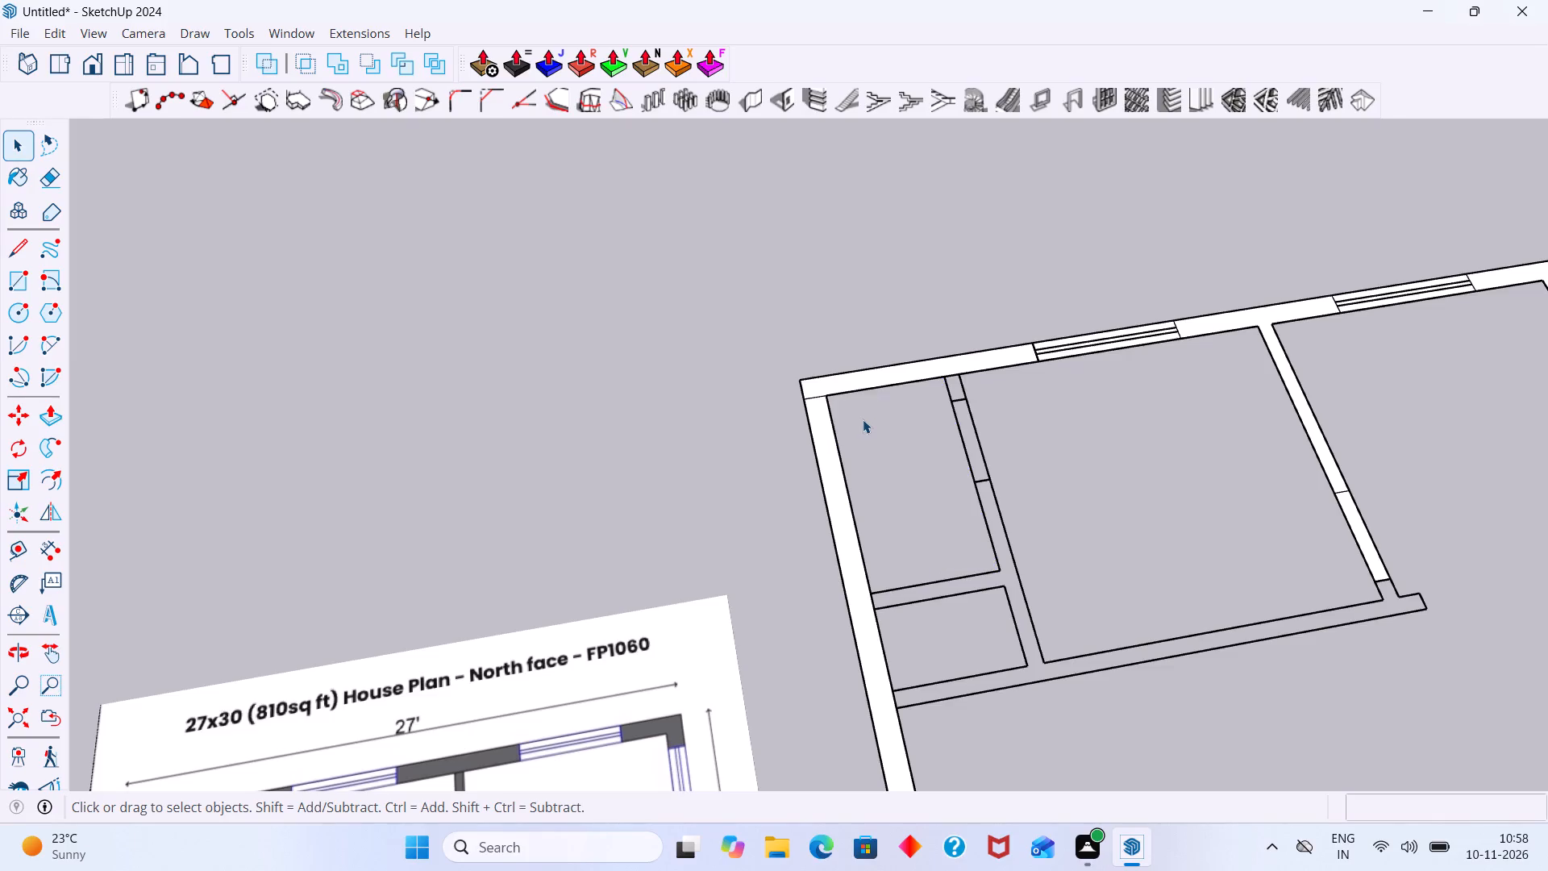
# Erase the leftover line across the outer wall corner beside the Bedroom-1 toilet.
pyautogui.press('e')
pyautogui.scroll(4, 818, 391)
pyautogui.moveTo(816, 396); pyautogui.dragTo(814, 410)
# Draw a 2' 6" by 9" rectangle over the outer wall between the Bedroom-2 corner and the Bedroom-2 window.
pyautogui.scroll(-16, 811, 396)
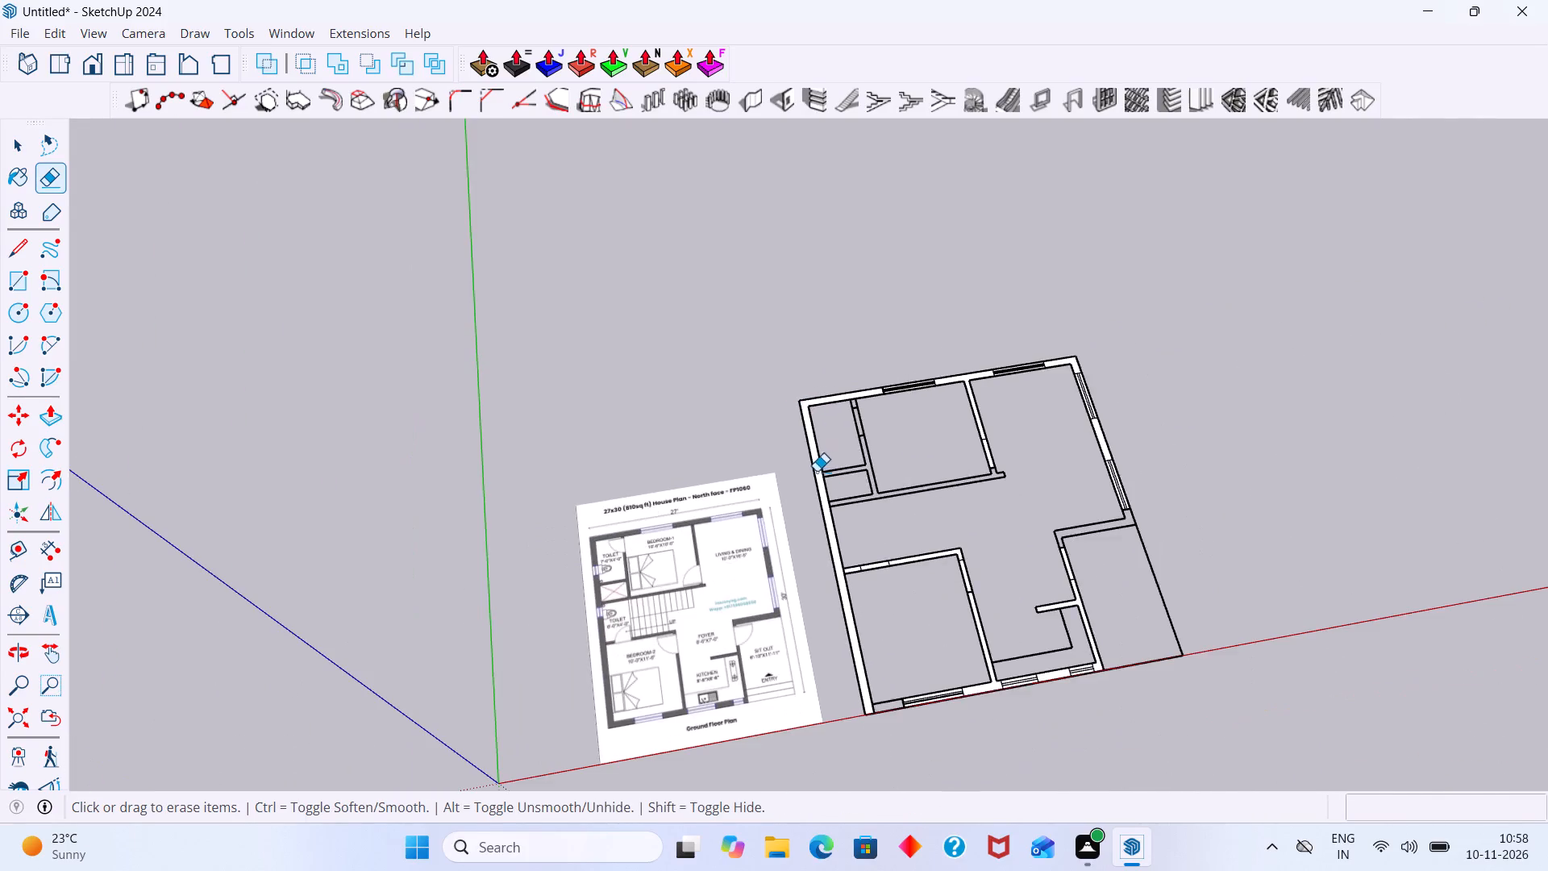
pyautogui.moveTo(805, 469); pyautogui.dragTo(808, 329, button='middle')
pyautogui.moveTo(858, 530); pyautogui.dragTo(892, 532, button='middle')
pyautogui.moveTo(954, 648); pyautogui.dragTo(951, 676, button='middle')
pyautogui.scroll(3, 918, 645)
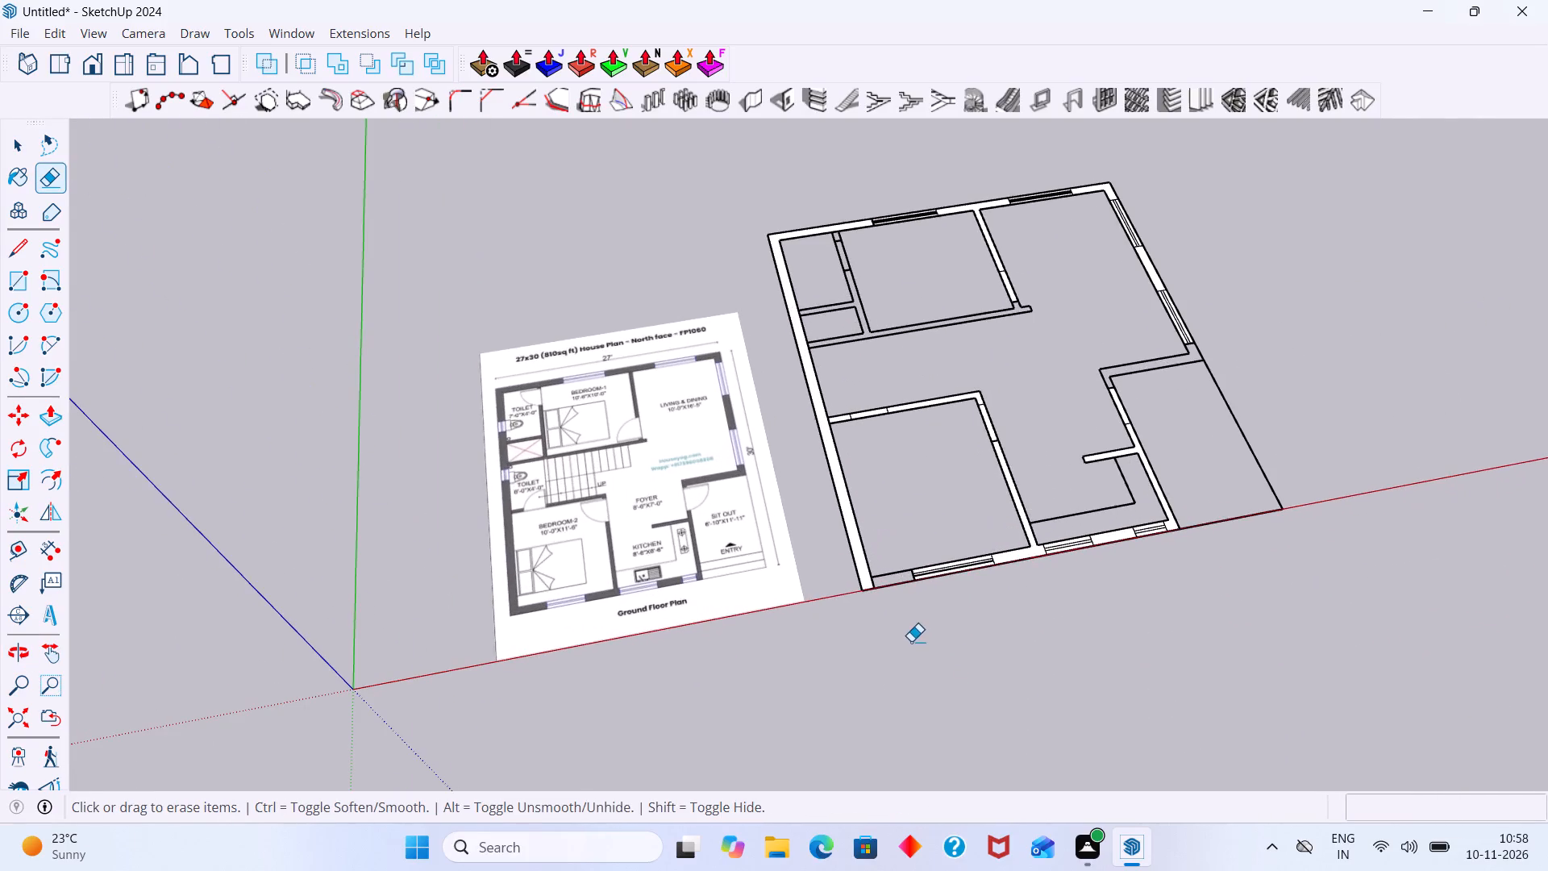
pyautogui.press('space')
pyautogui.press('r')
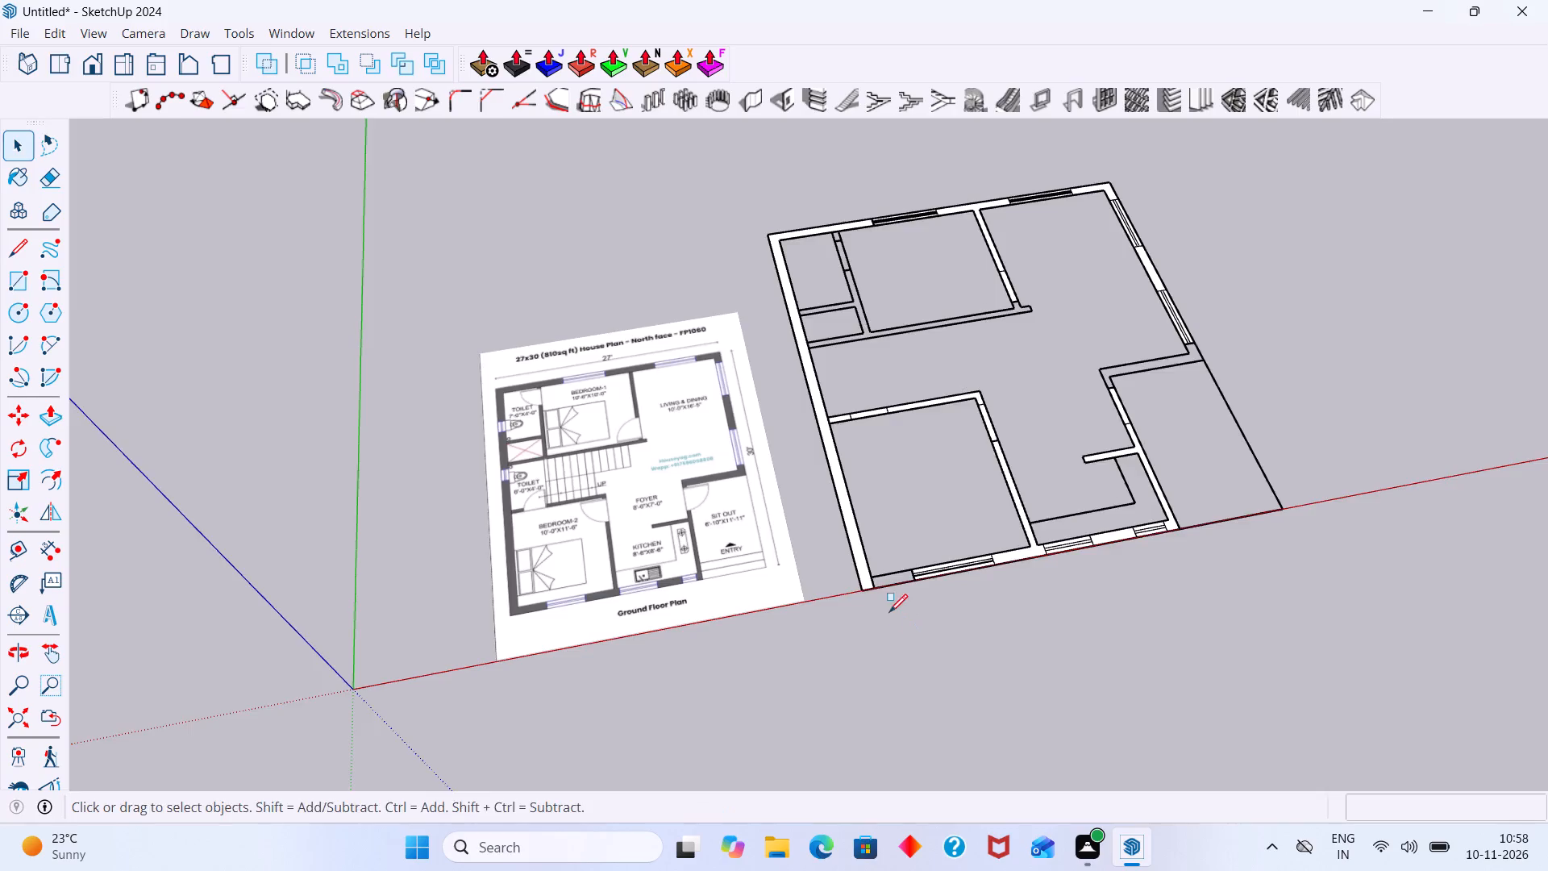
pyautogui.scroll(4, 868, 599)
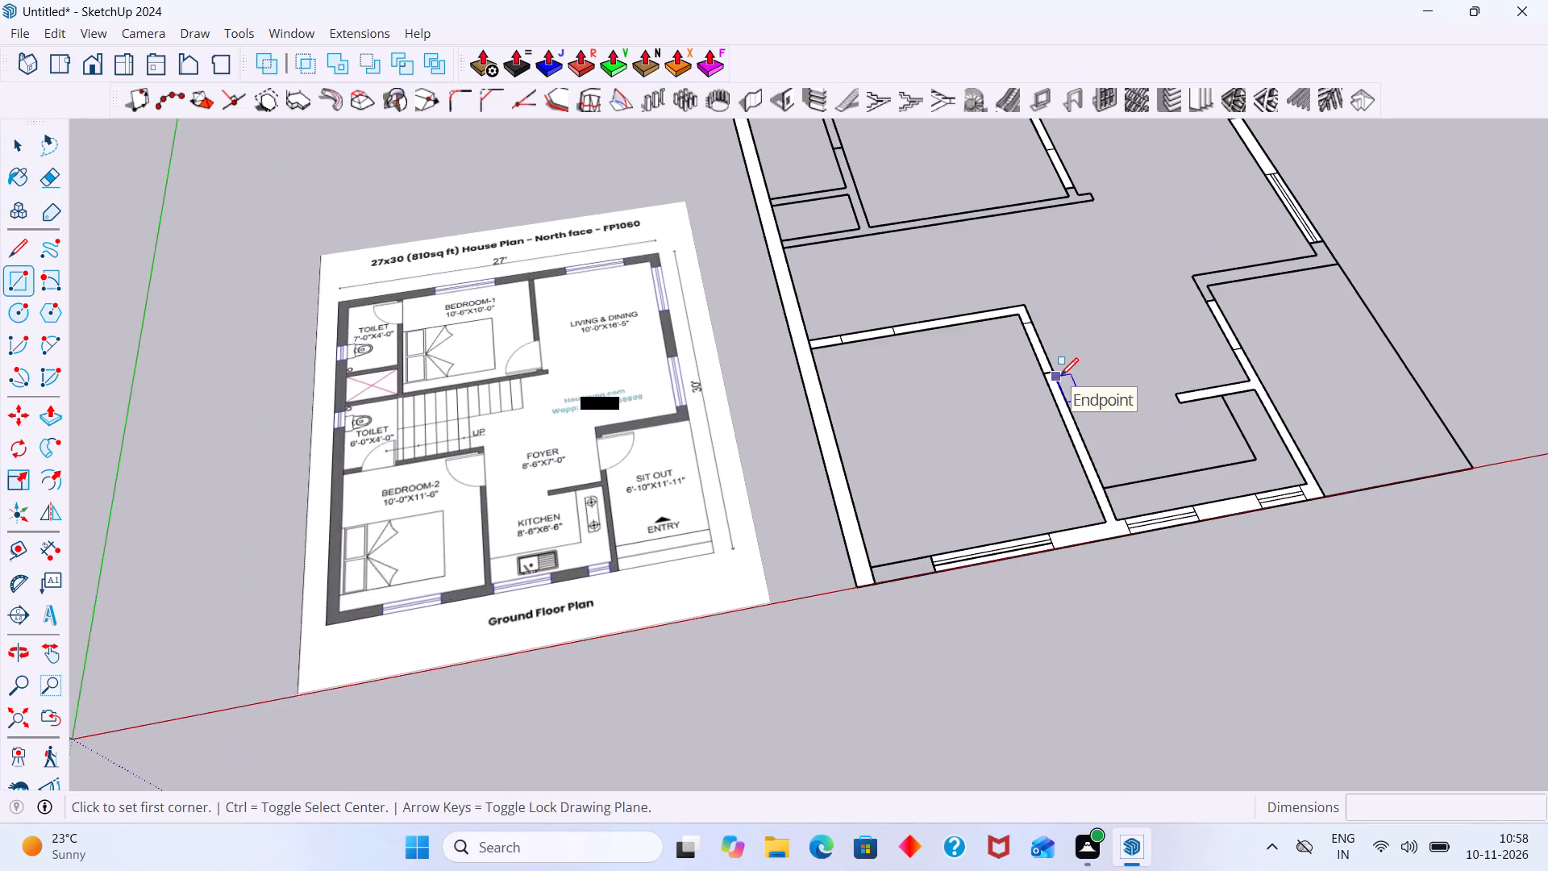
pyautogui.click(870, 568)
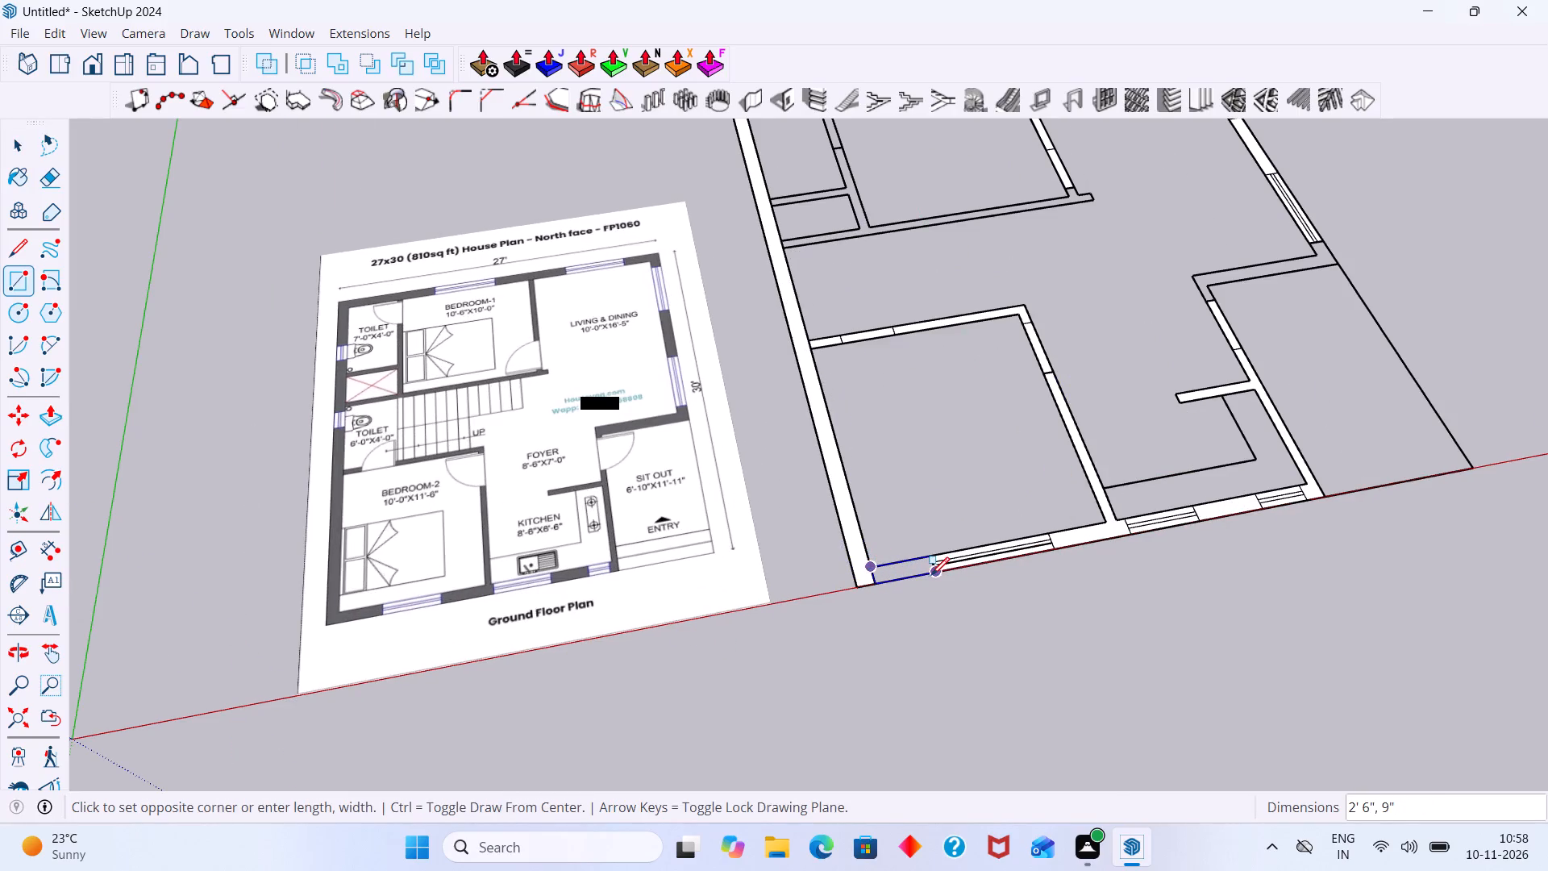
pyautogui.click(932, 574)
pyautogui.press('space')
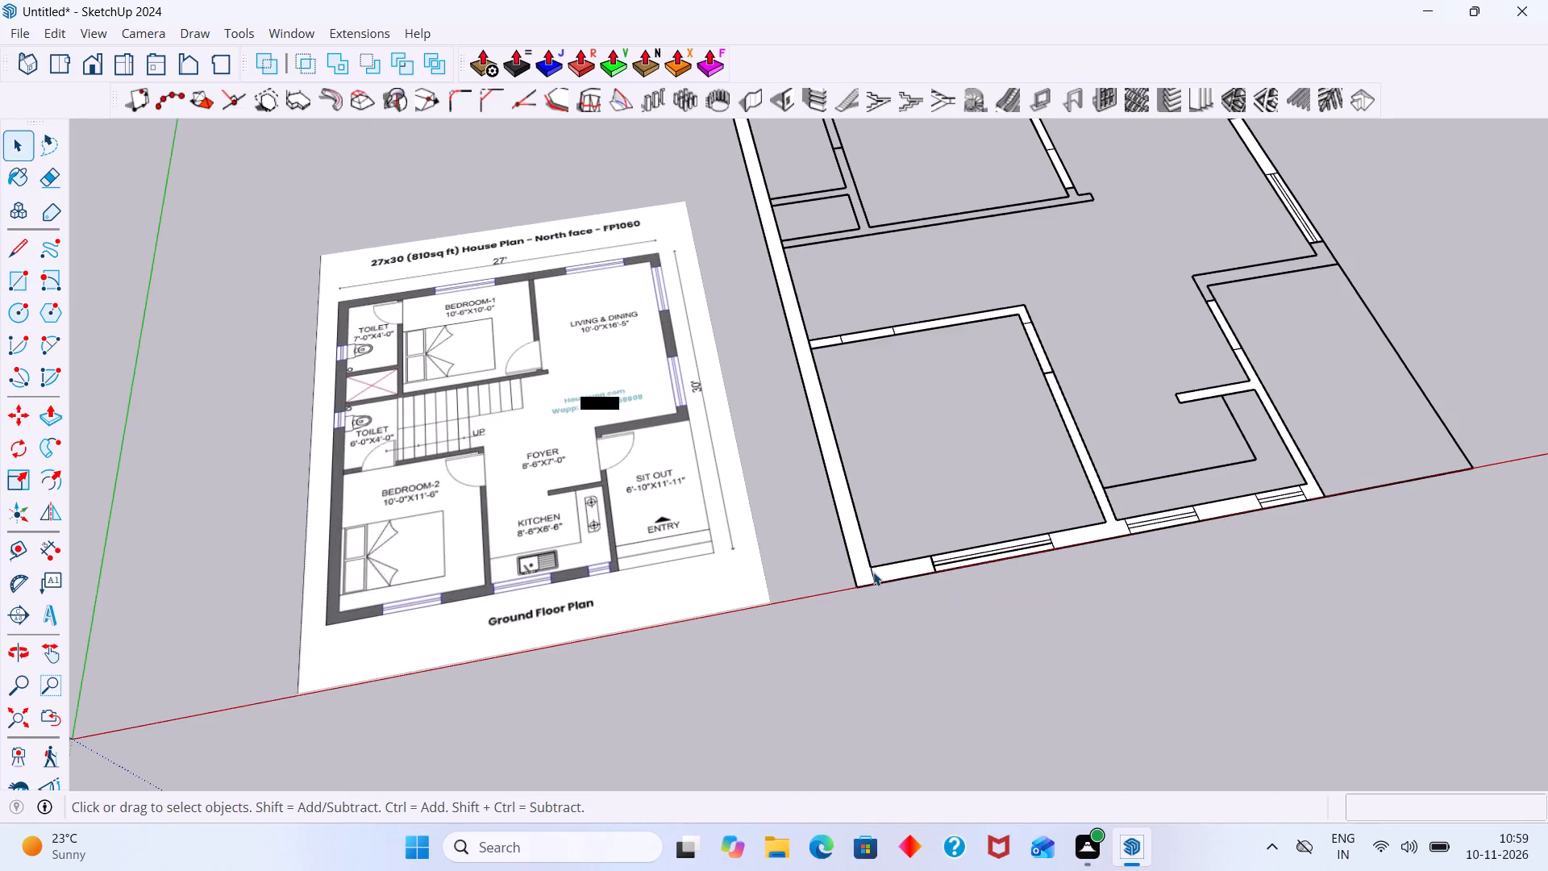
# Delete the dividing line between the two wall faces at the outer Bedroom-2 corner.
pyautogui.click(873, 572)
pyautogui.press('Delete')
# Draw a 6' 1" by 9" rectangle over the wall separating the living and dining area from the sit-out.
pyautogui.scroll(-4, 879, 571)
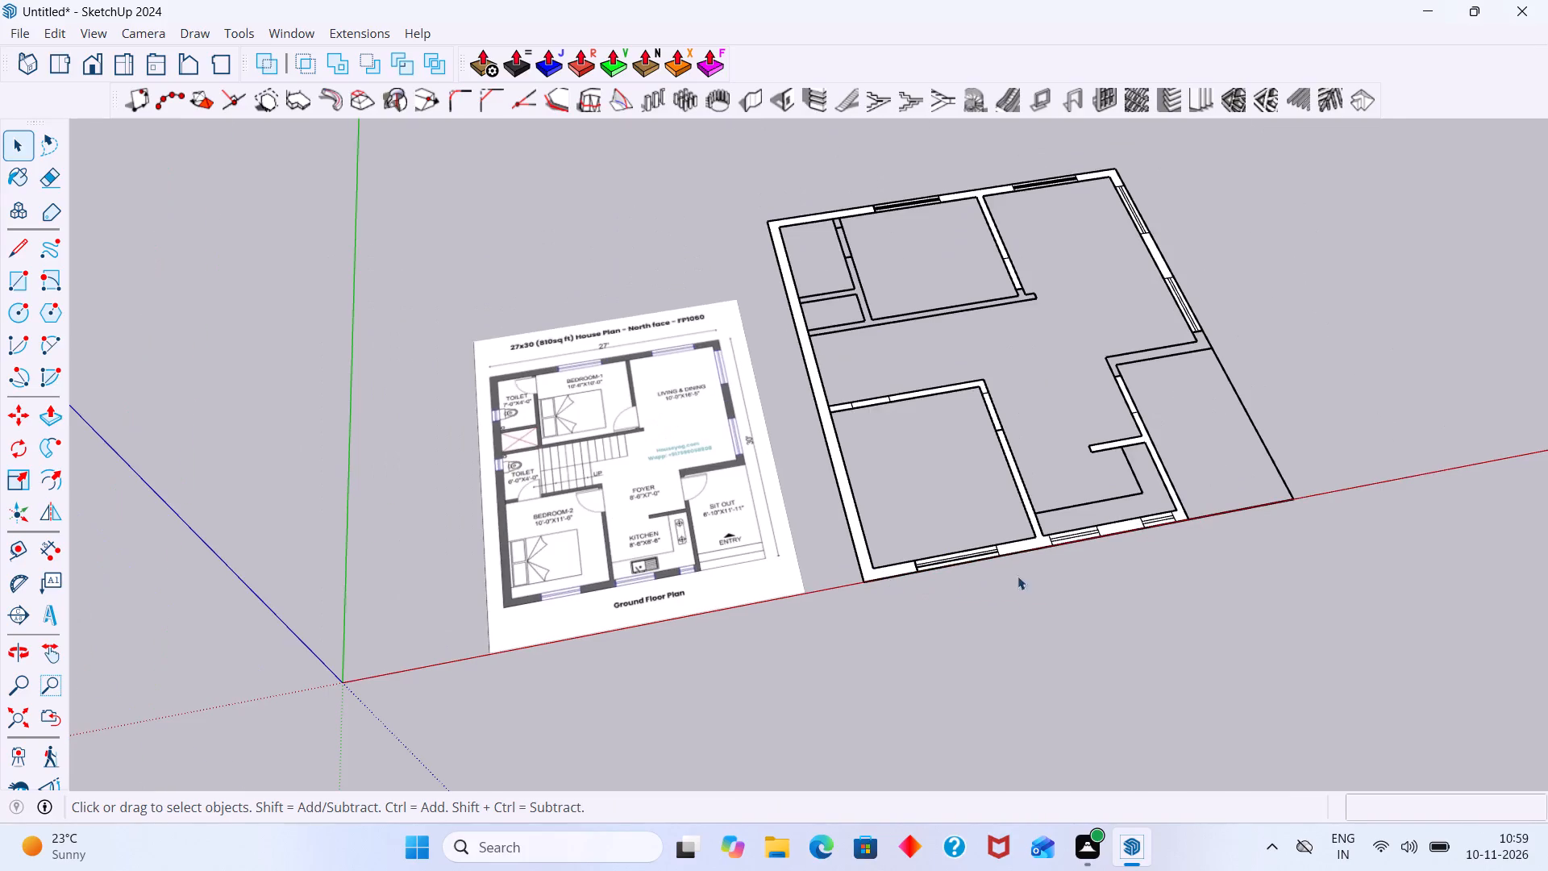
pyautogui.scroll(10, 1129, 368)
pyautogui.moveTo(1110, 380); pyautogui.dragTo(1033, 386, button='middle')
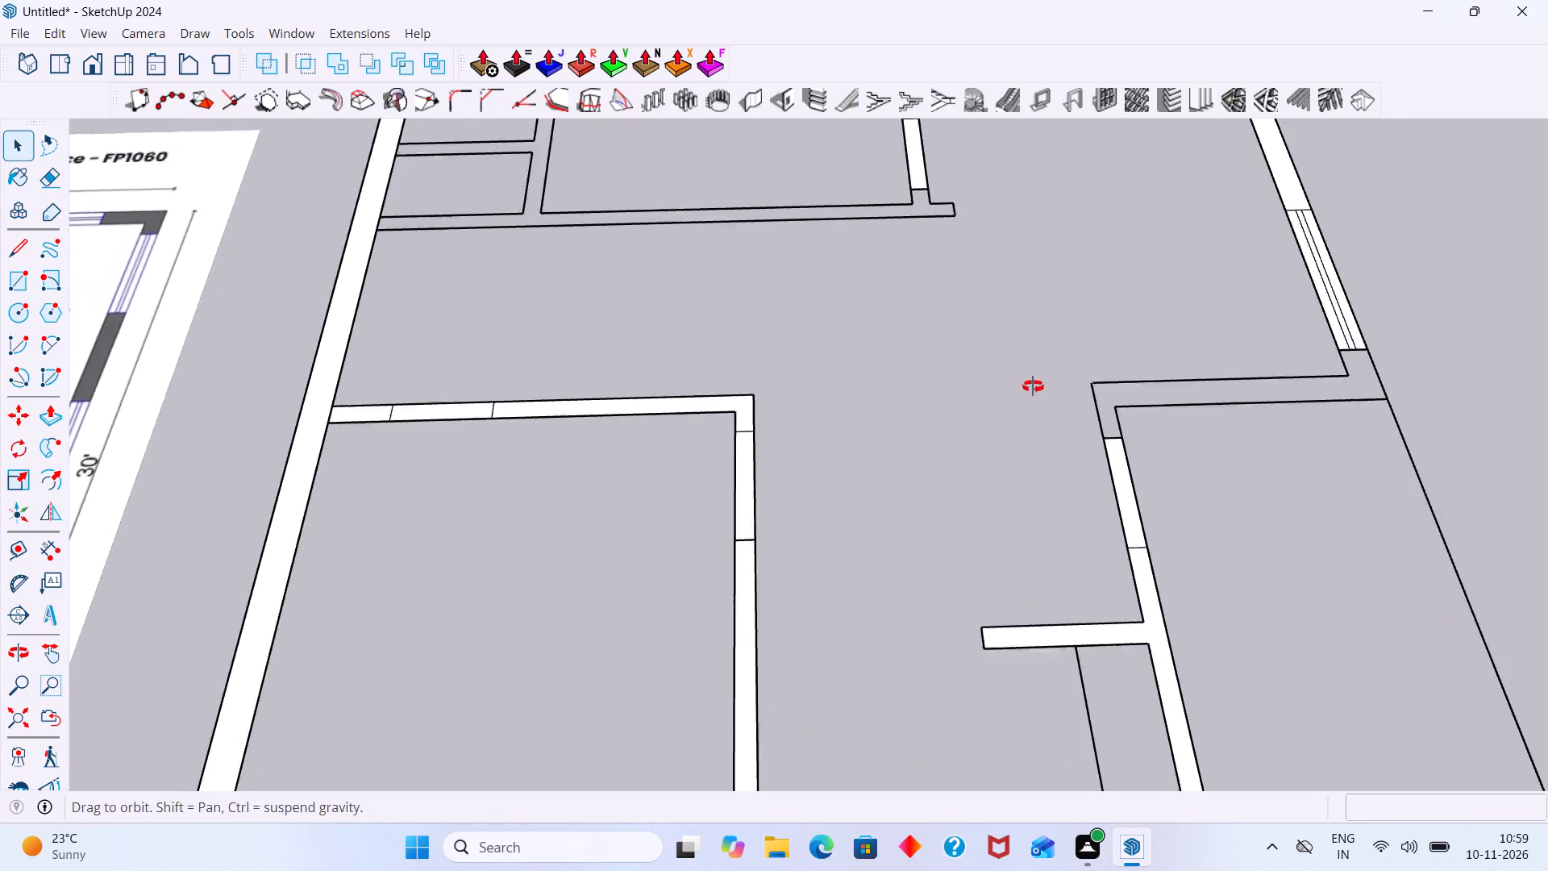
pyautogui.moveTo(1033, 386); pyautogui.dragTo(1030, 389, button='middle')
pyautogui.scroll(-2, 1144, 548)
pyautogui.moveTo(1123, 551); pyautogui.dragTo(1190, 504, button='middle')
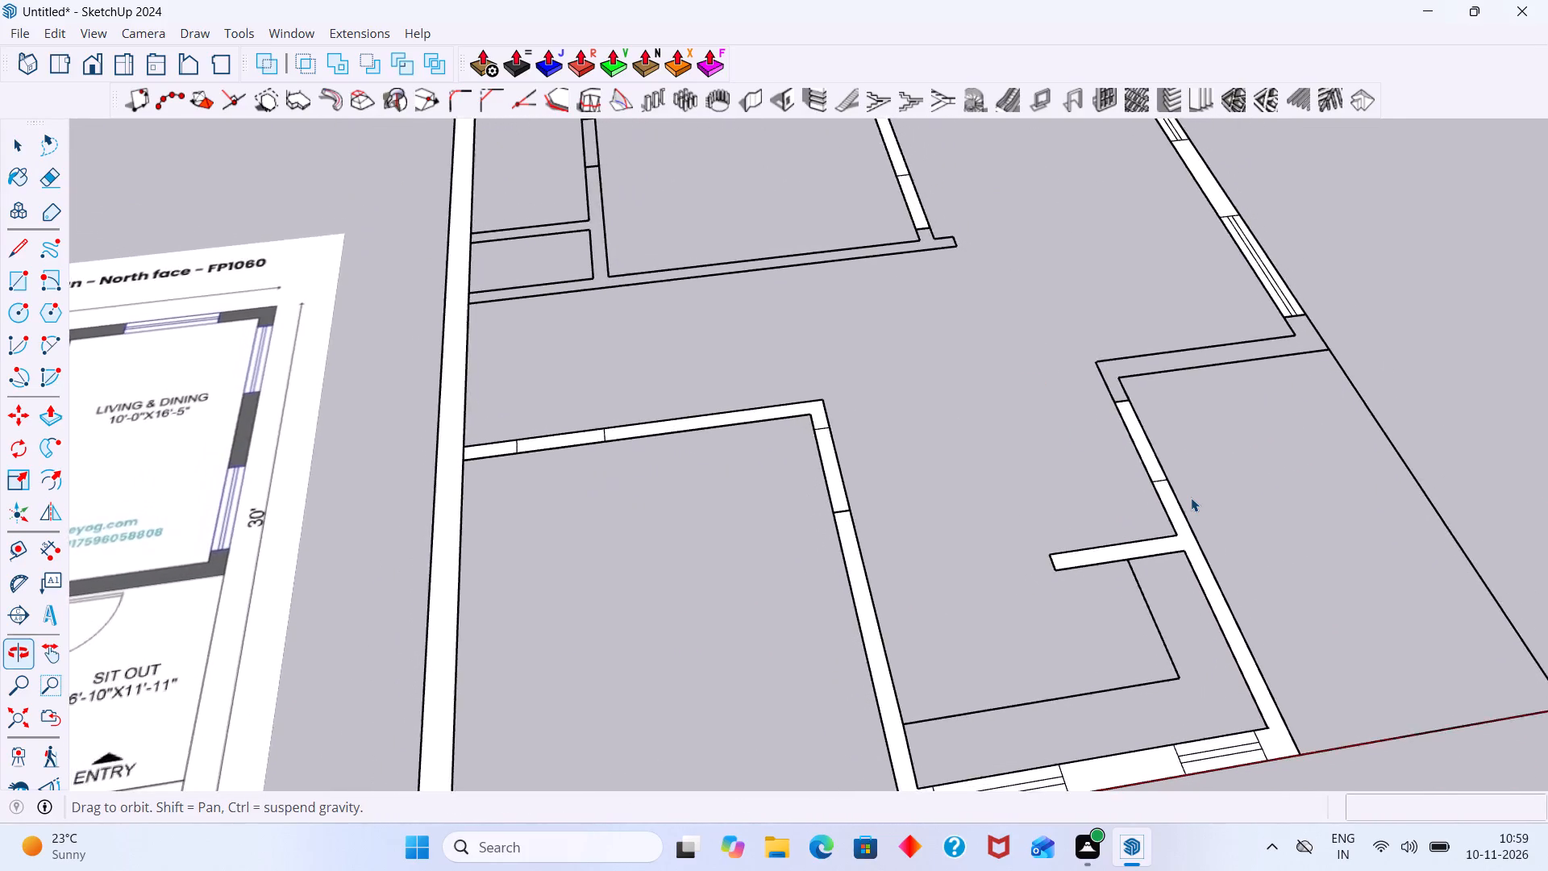
pyautogui.scroll(-5, 1191, 489)
pyautogui.scroll(1, 1154, 402)
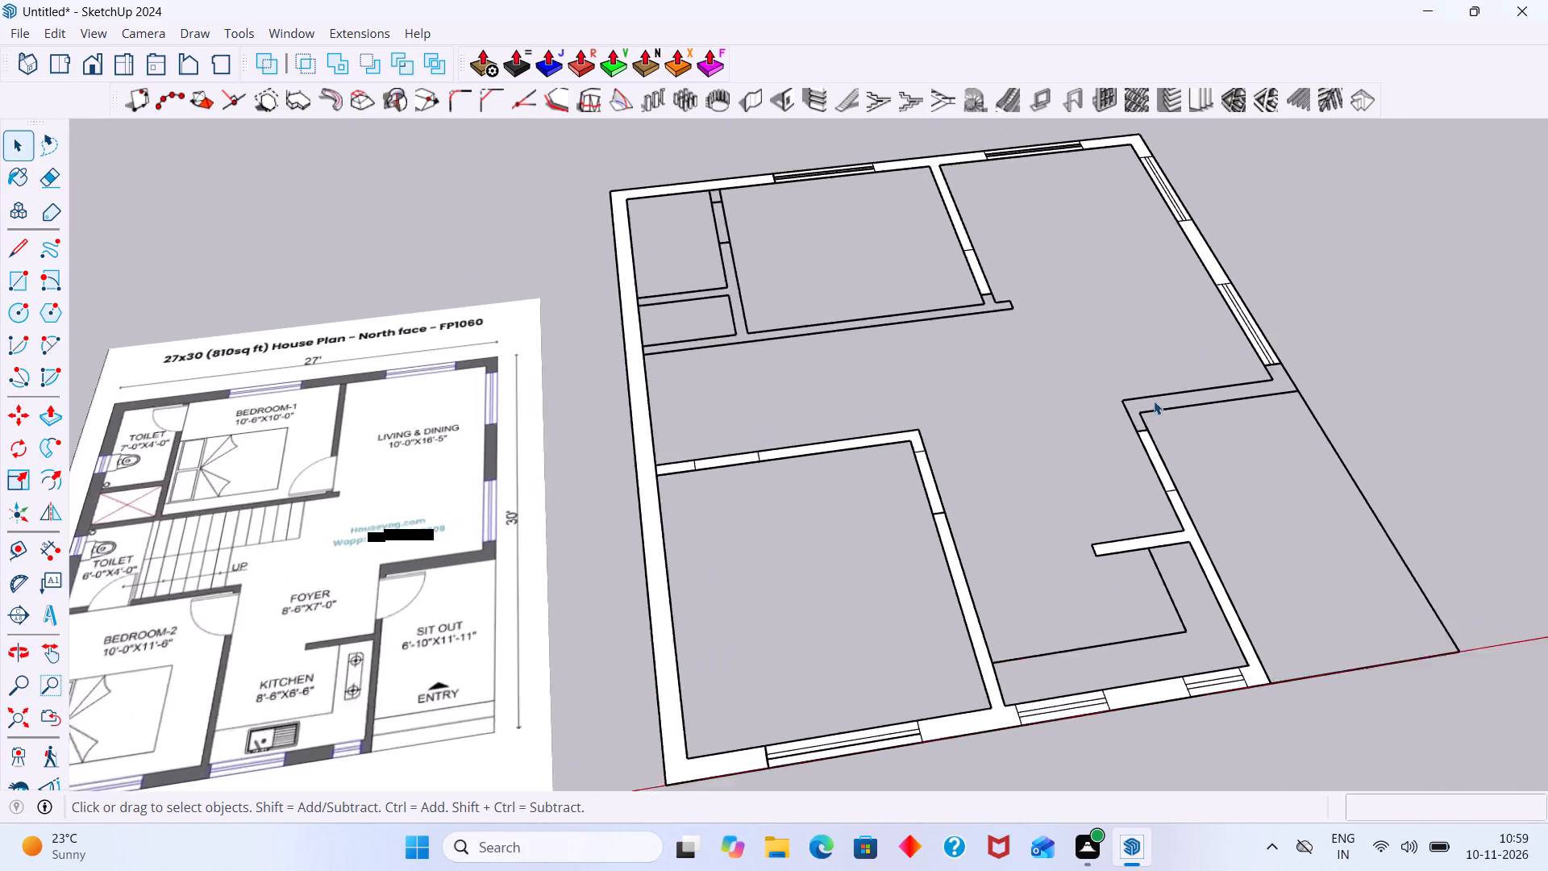
pyautogui.scroll(1, 1154, 401)
pyautogui.press('r')
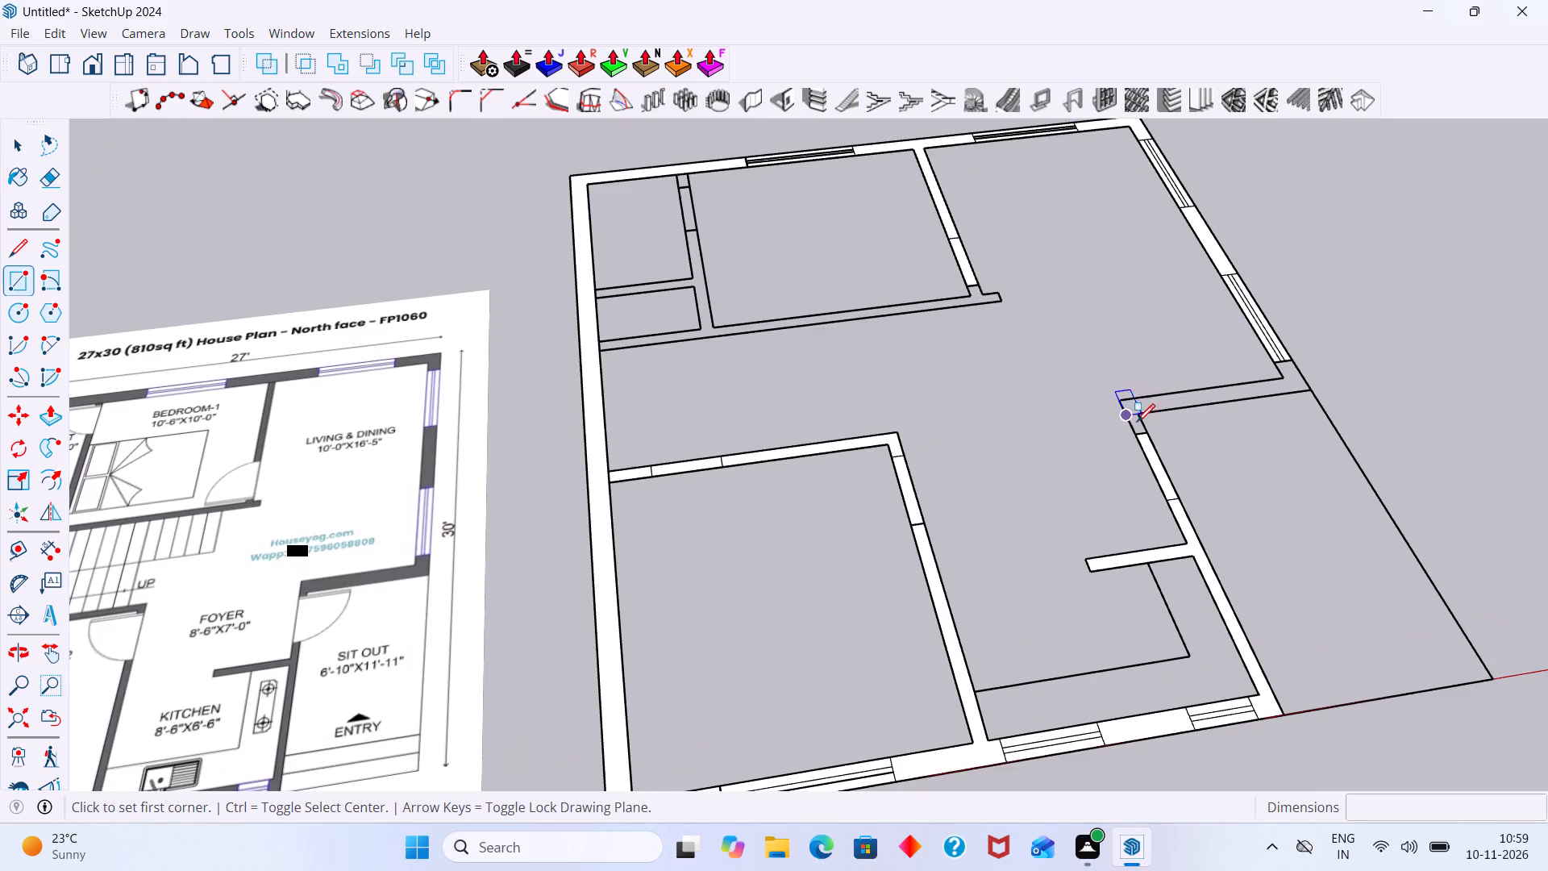
pyautogui.click(1284, 381)
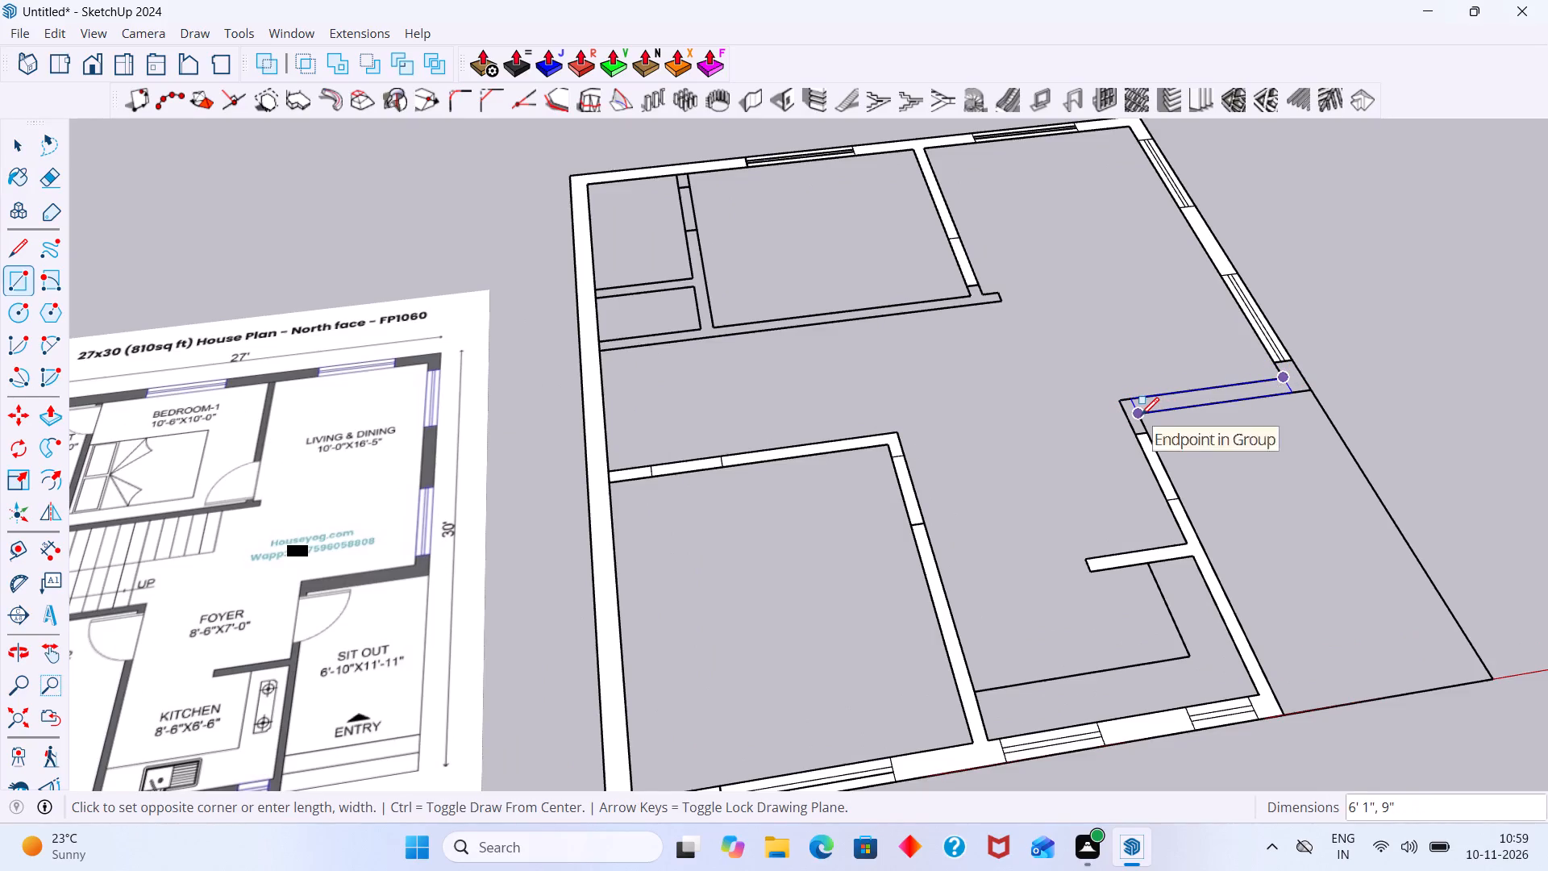
pyautogui.click(1141, 415)
pyautogui.press('space')
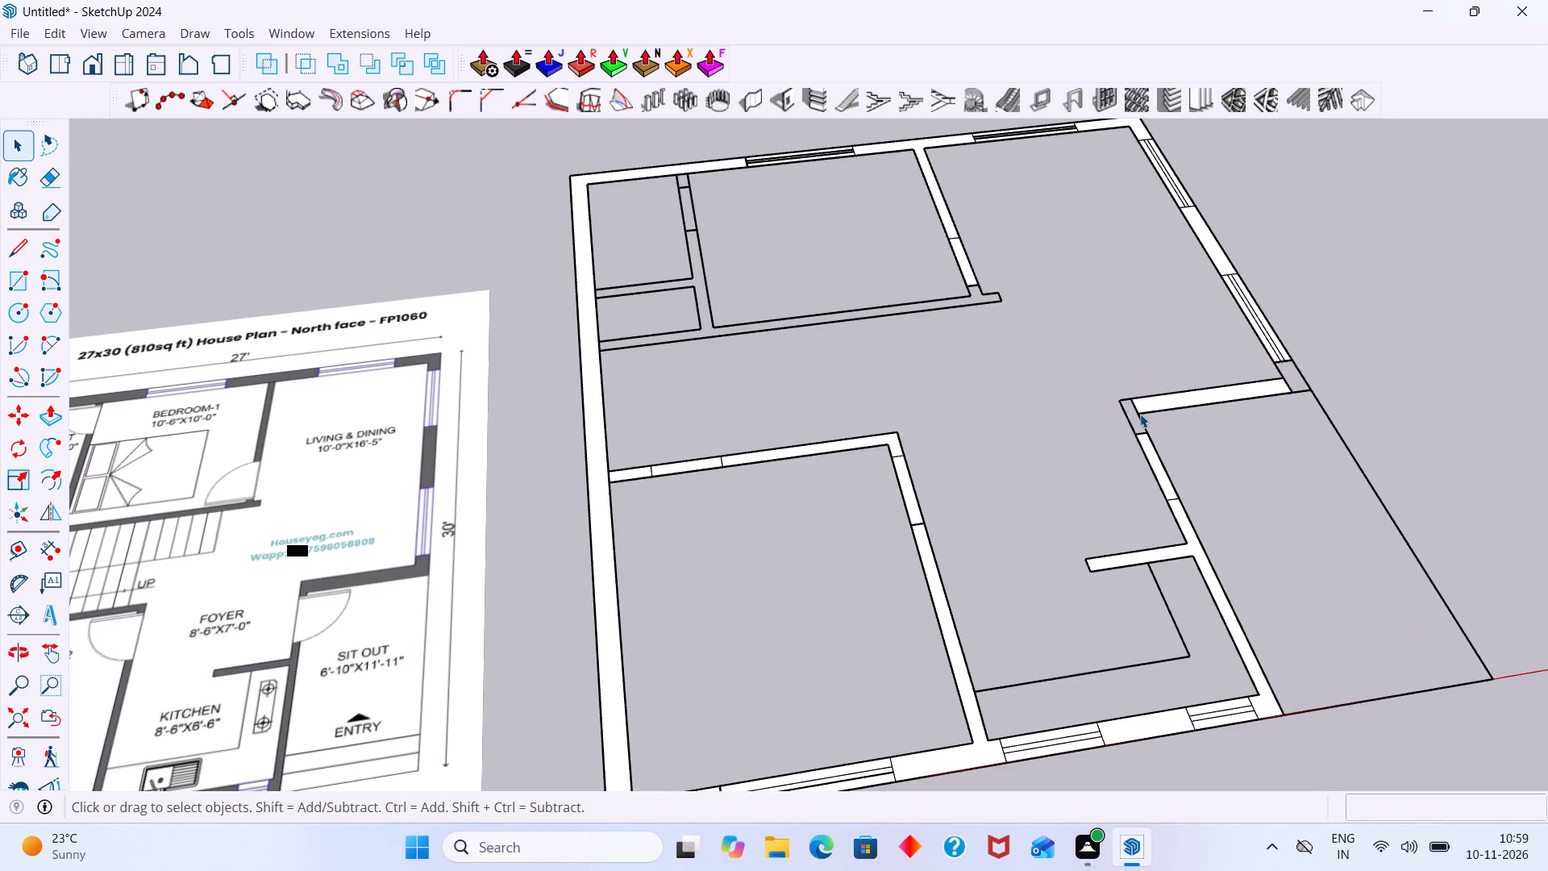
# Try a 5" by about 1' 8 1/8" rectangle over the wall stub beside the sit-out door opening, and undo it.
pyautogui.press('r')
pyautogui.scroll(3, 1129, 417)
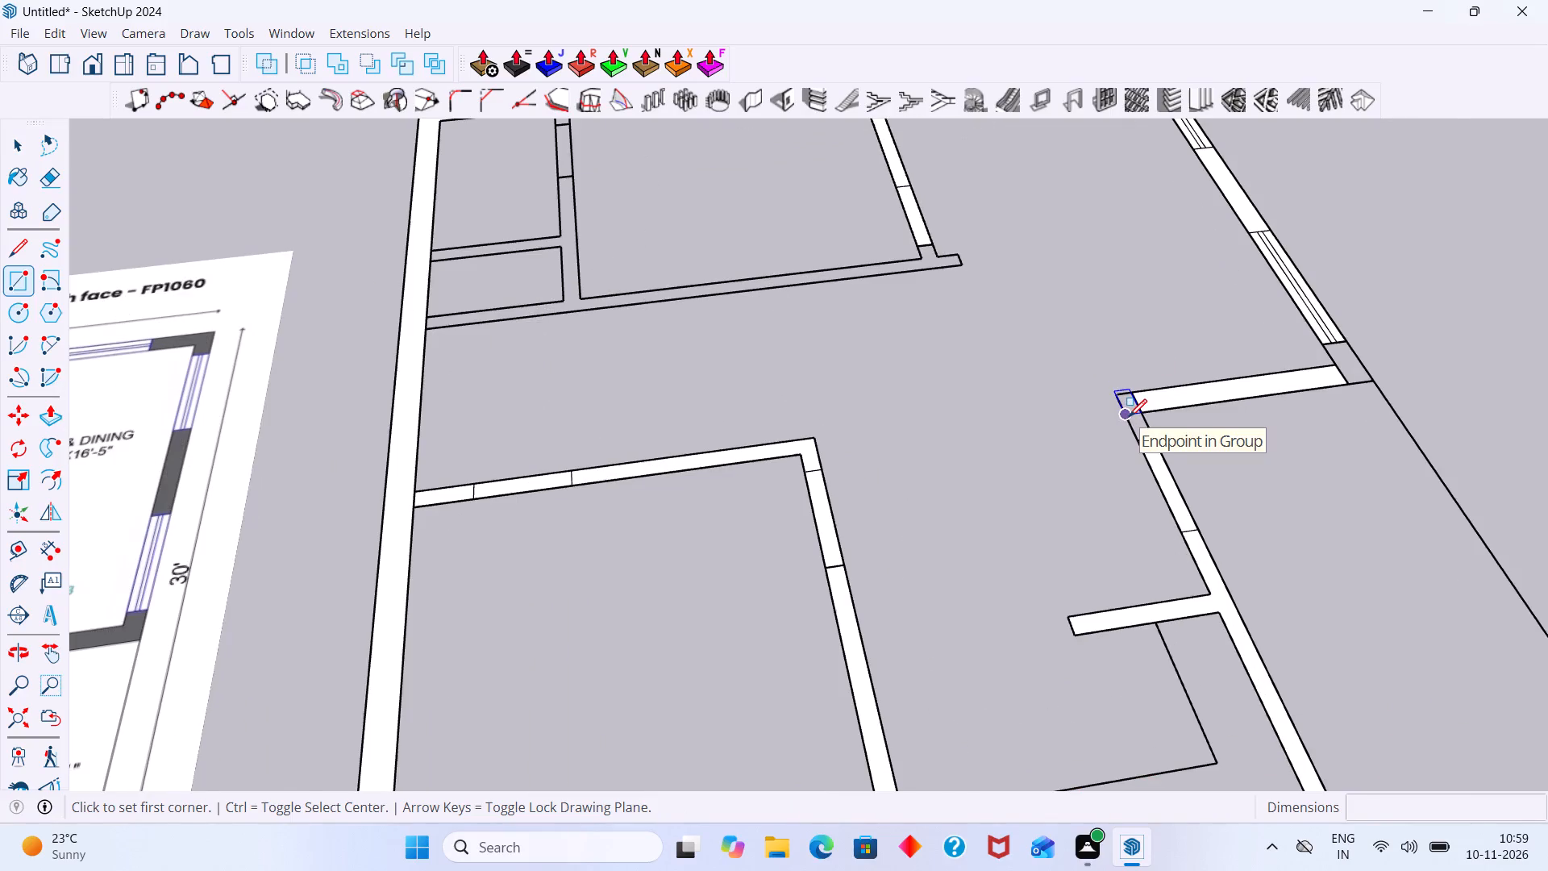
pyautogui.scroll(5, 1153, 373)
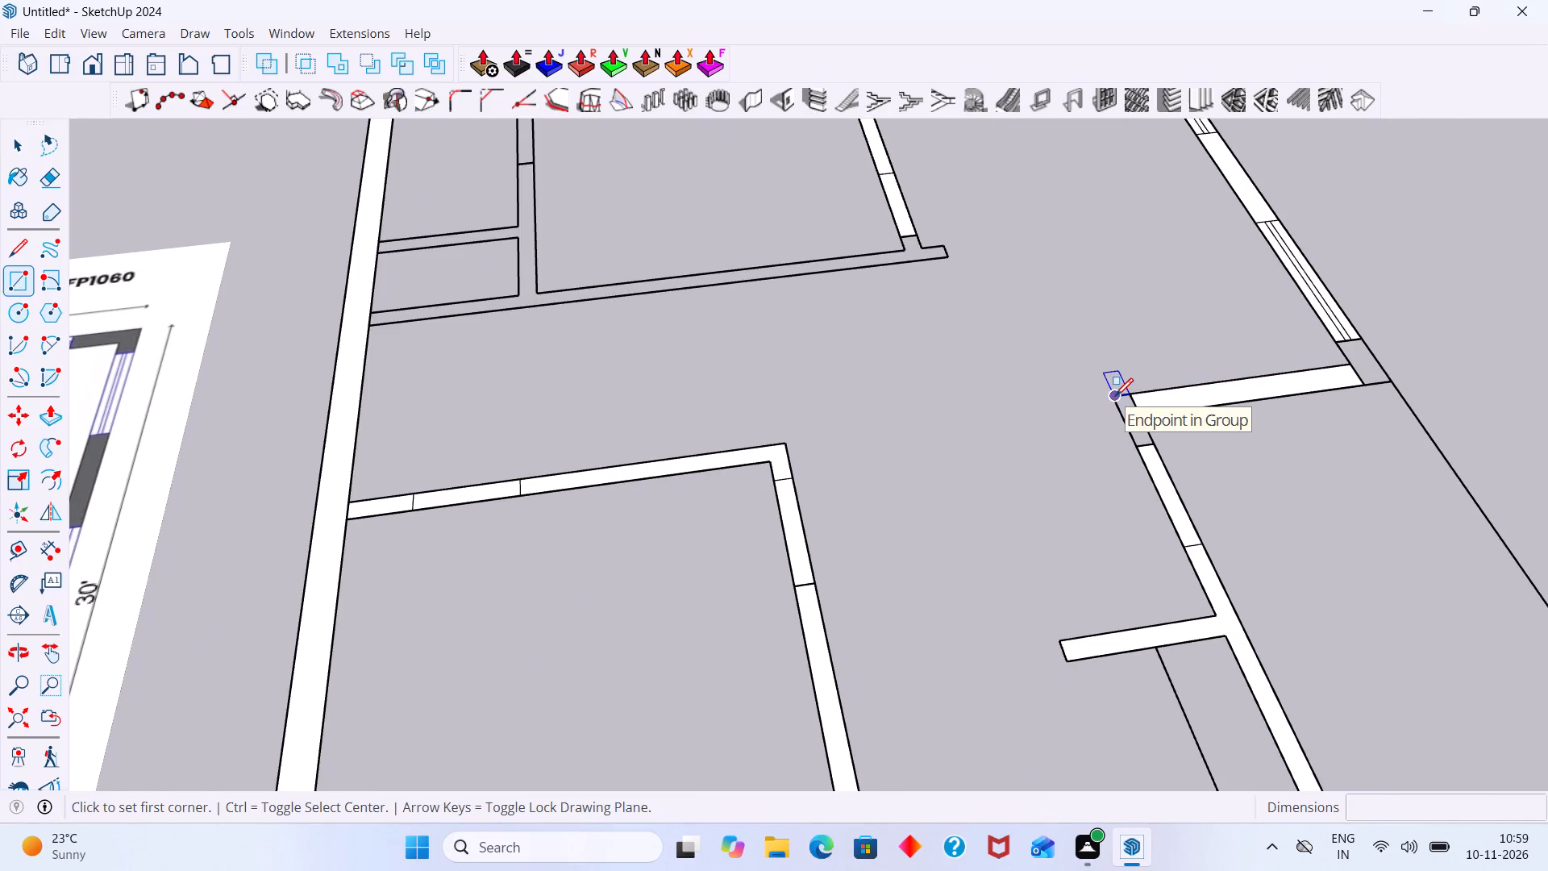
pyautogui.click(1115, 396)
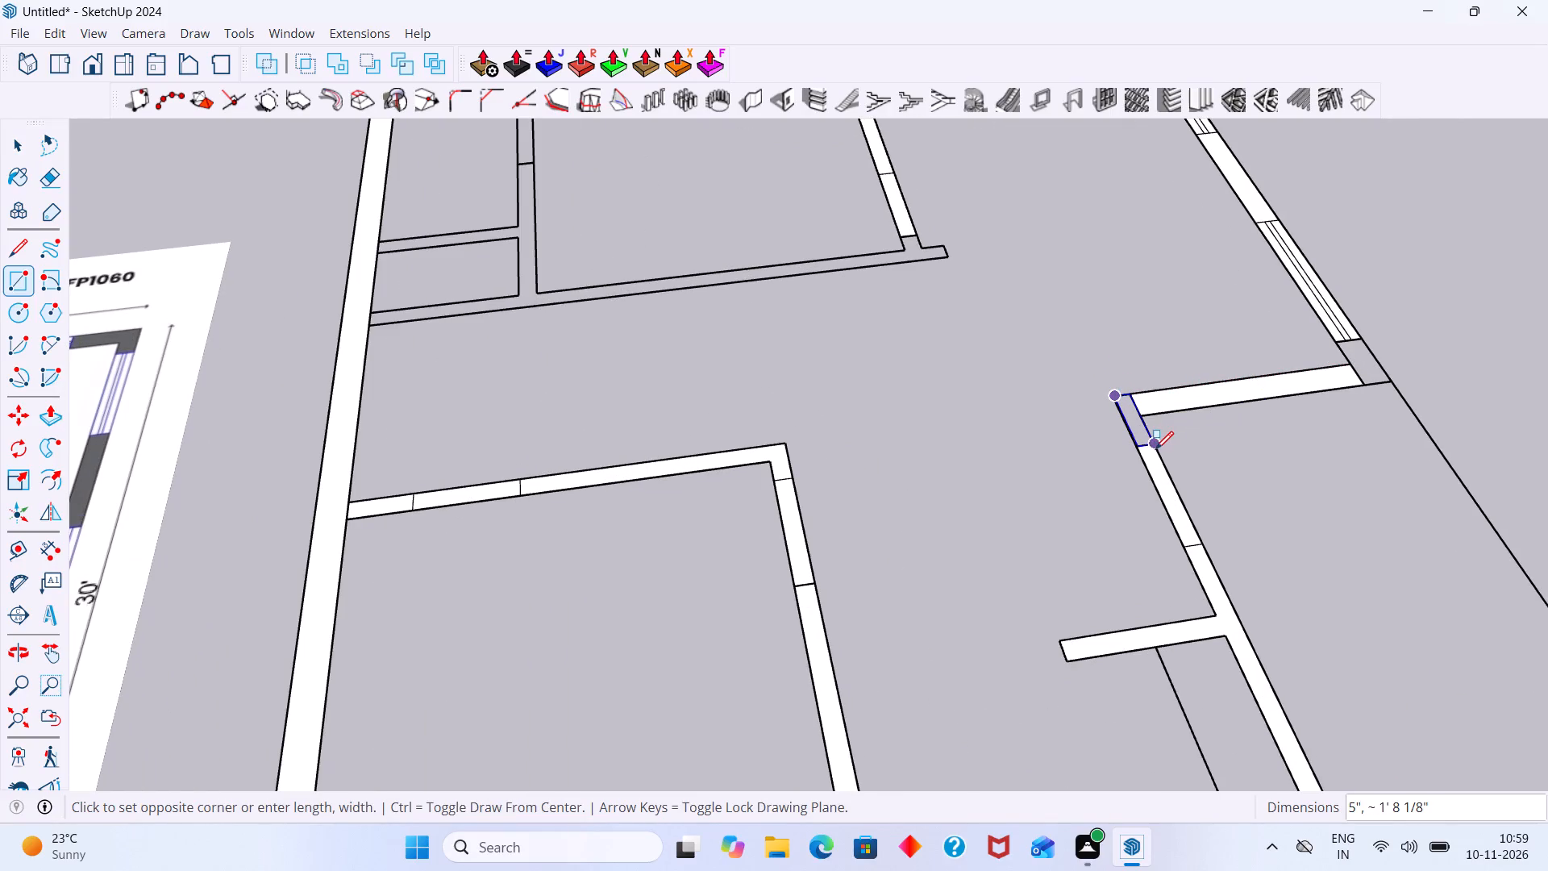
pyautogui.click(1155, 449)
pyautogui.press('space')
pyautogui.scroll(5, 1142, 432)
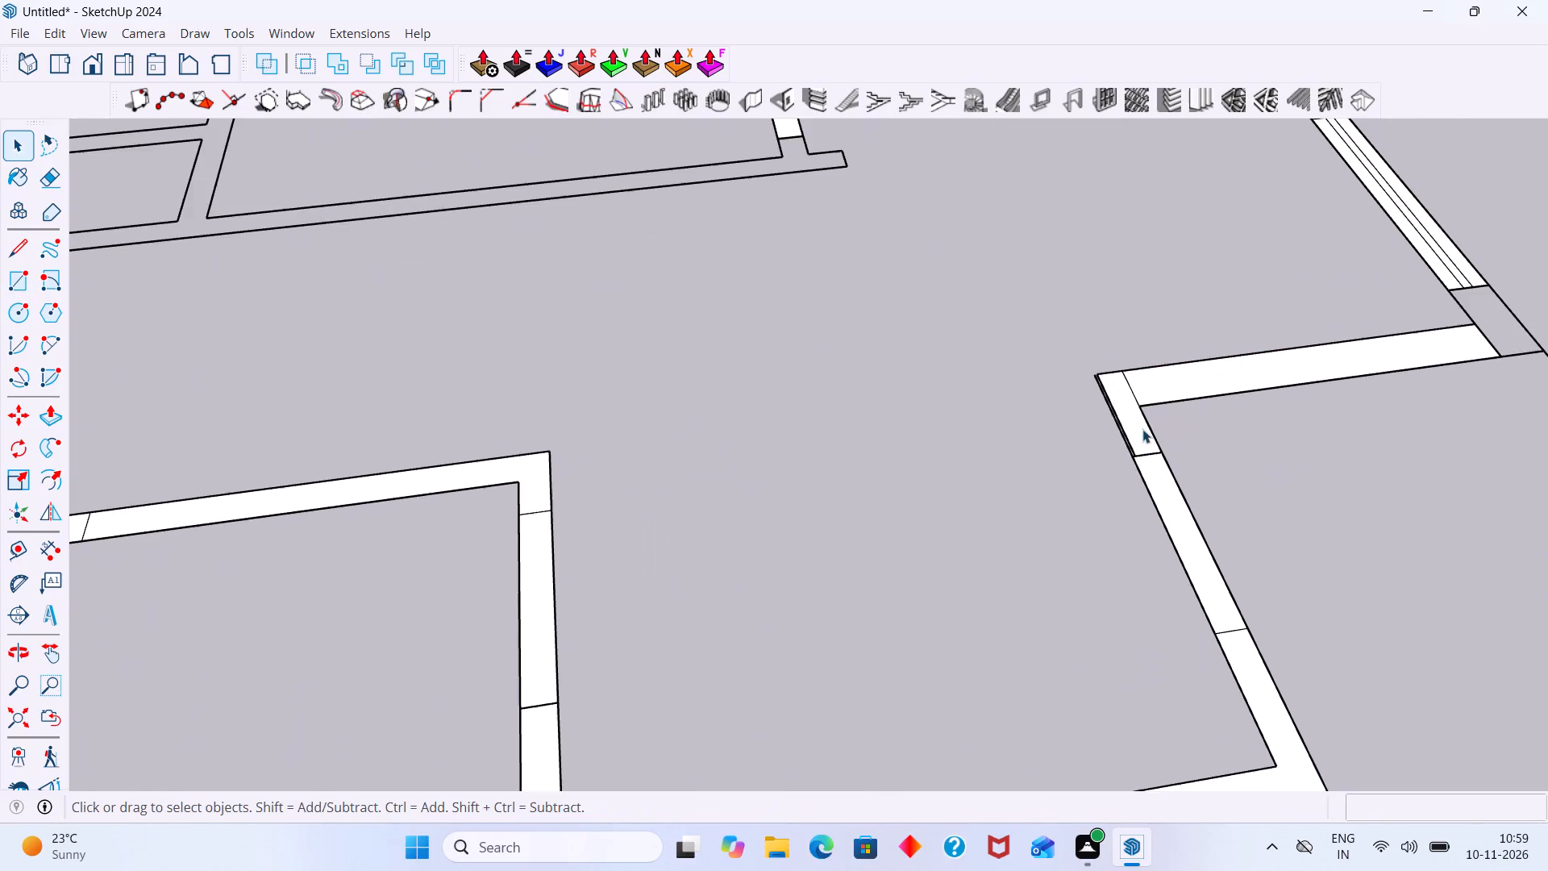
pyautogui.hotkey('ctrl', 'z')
# Draw a 1/2" line closing the gap at the outer corner of the wall stub beside the sit-out door opening.
pyautogui.scroll(3, 1096, 374)
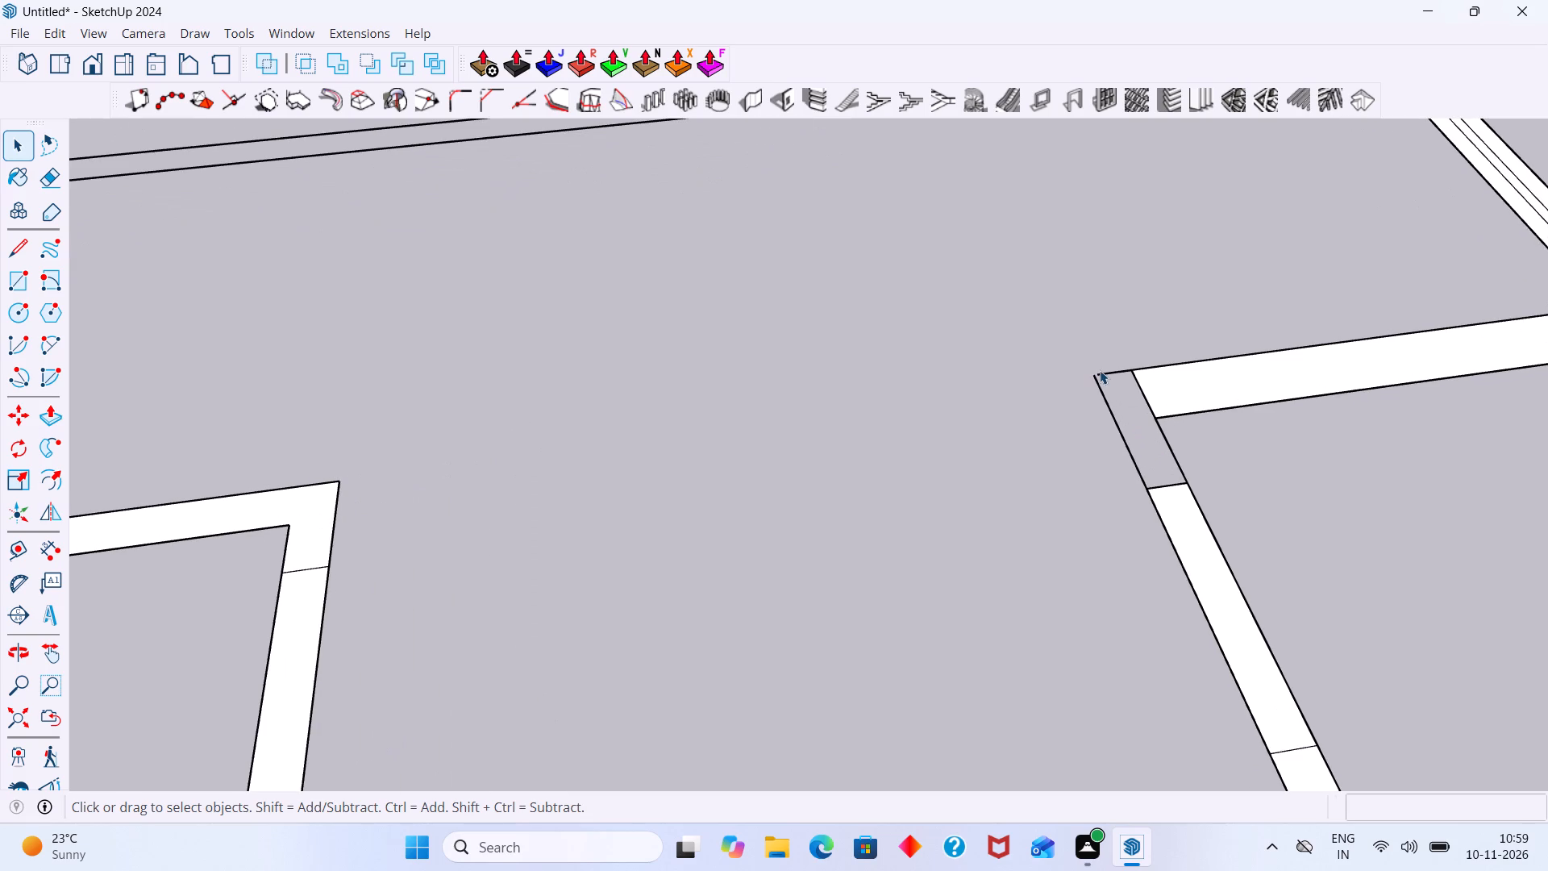
pyautogui.press('l')
pyautogui.scroll(11, 1106, 374)
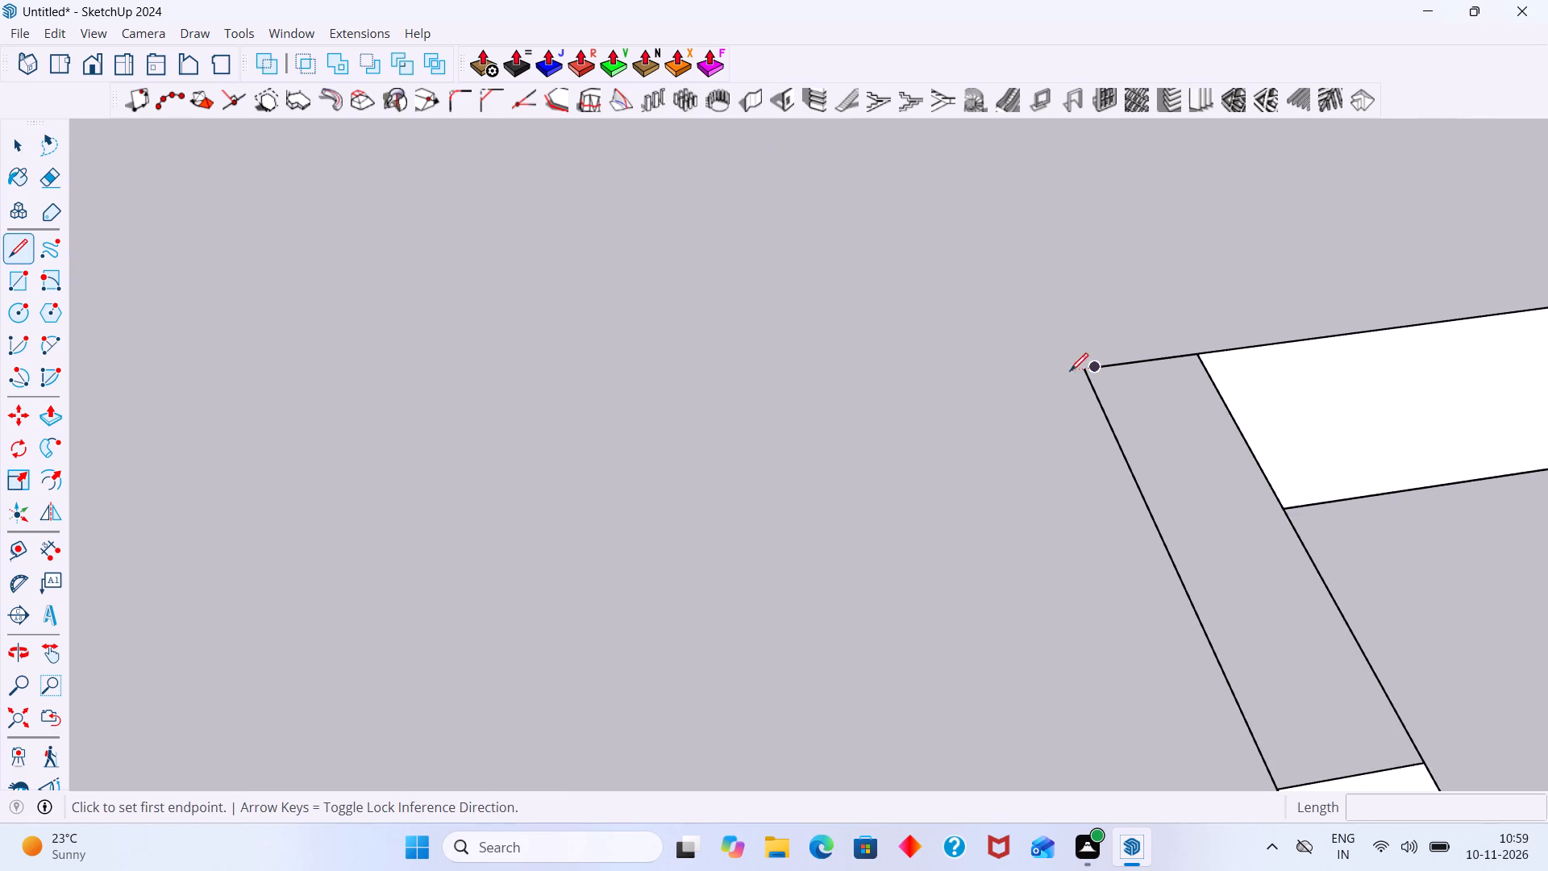
pyautogui.scroll(10, 1105, 361)
pyautogui.click(1090, 372)
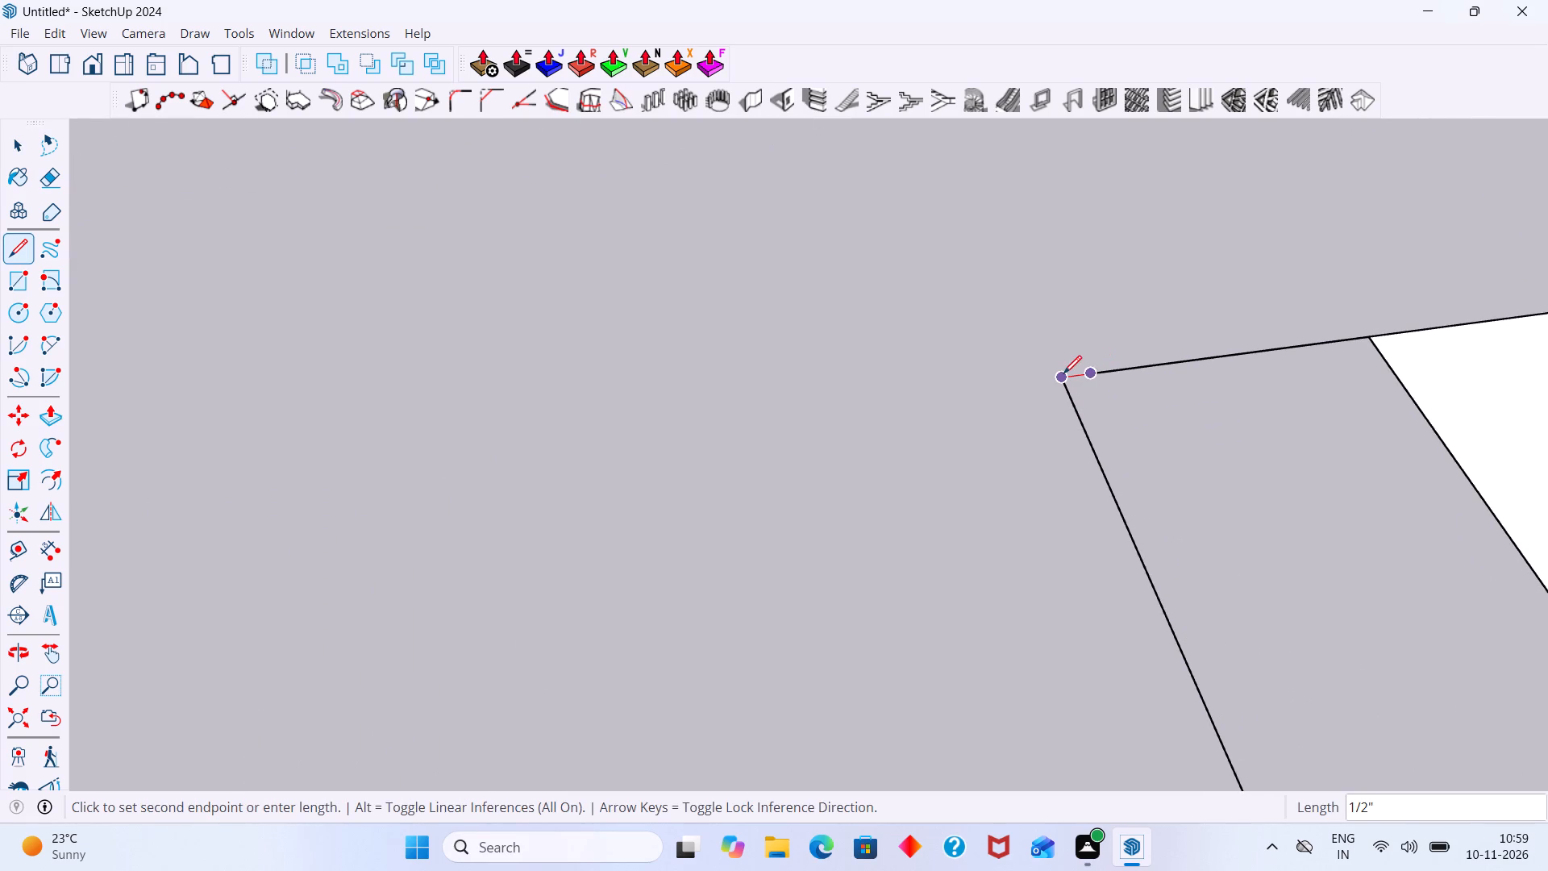
pyautogui.click(1063, 373)
pyautogui.press('space')
# Draw a 5 1/2" by about 1' 8 1/8" rectangle over the wall stub between the sit-out wall corner and the door opening.
pyautogui.scroll(-16, 1125, 404)
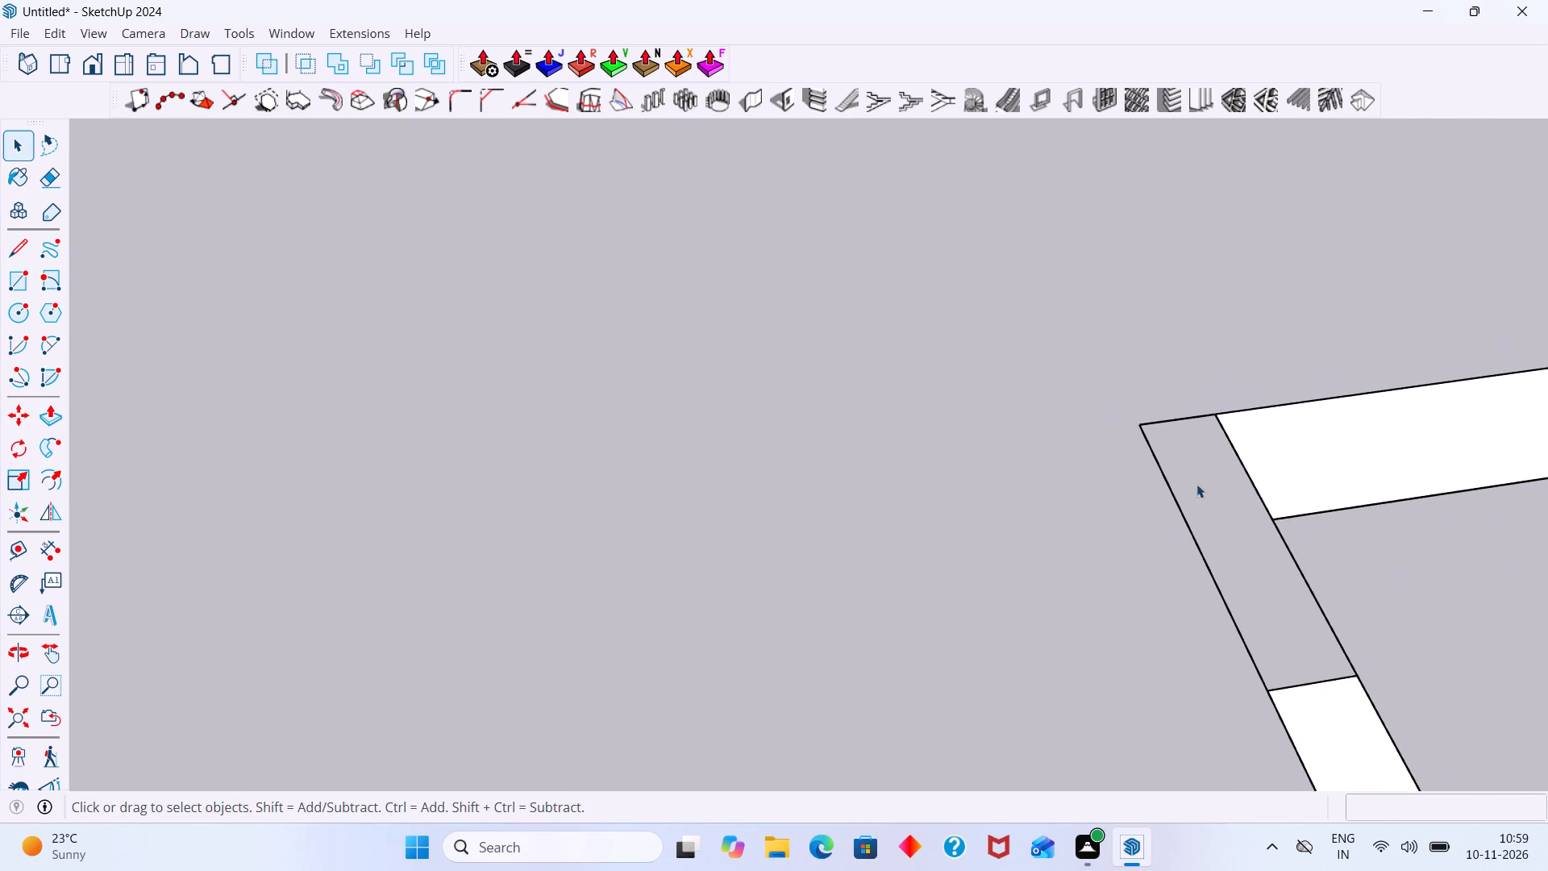
pyautogui.scroll(-3, 1196, 484)
pyautogui.moveTo(1241, 611); pyautogui.dragTo(1188, 611, button='middle')
pyautogui.press('r')
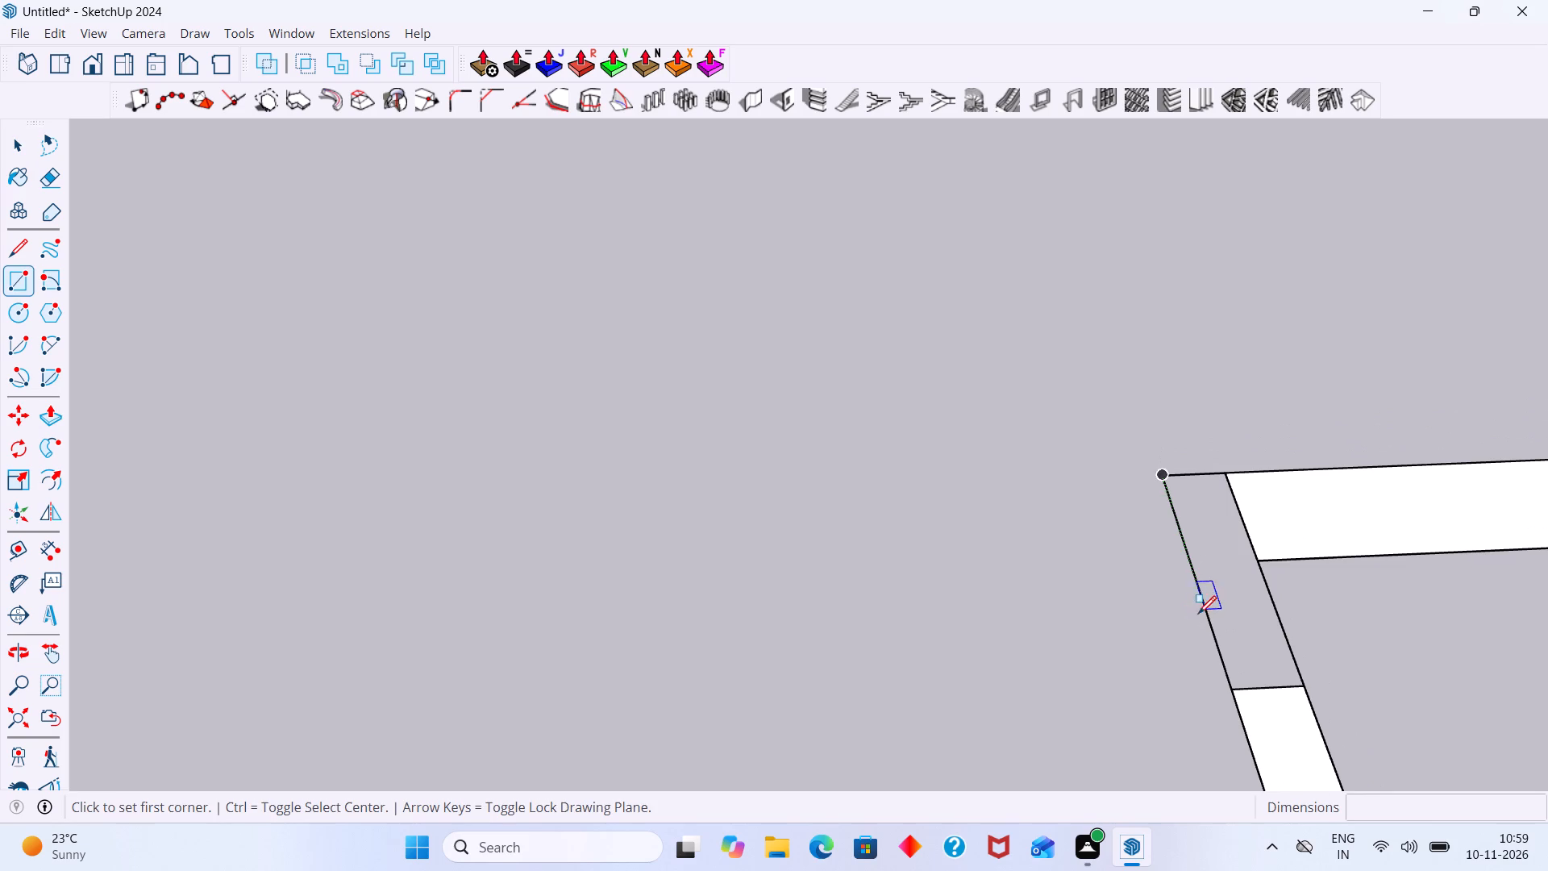
pyautogui.click(1165, 477)
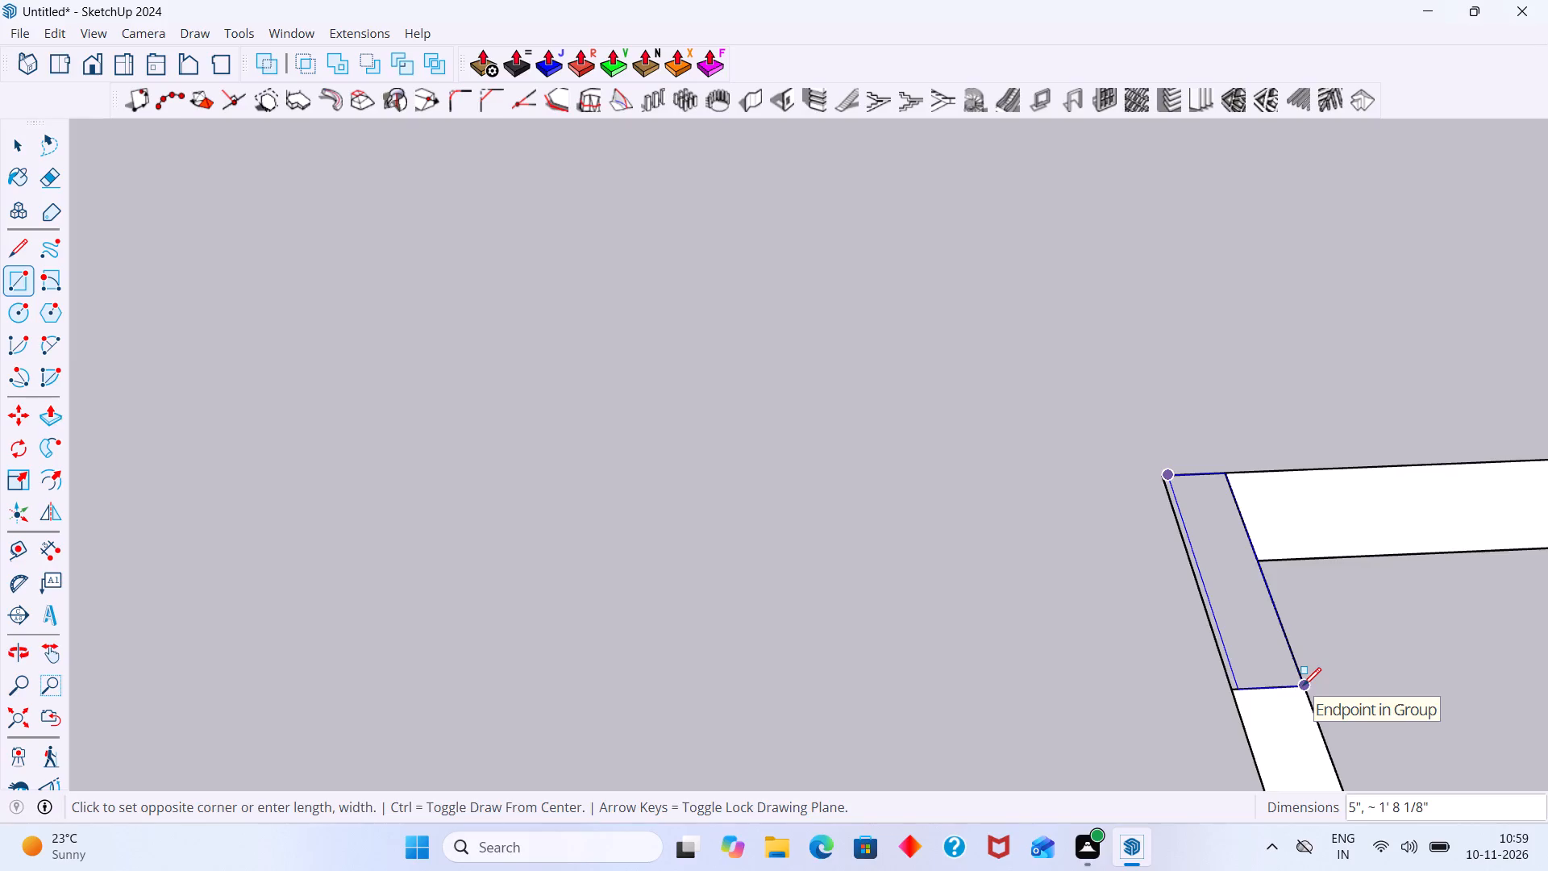
pyautogui.press('Escape')
pyautogui.click(1237, 689)
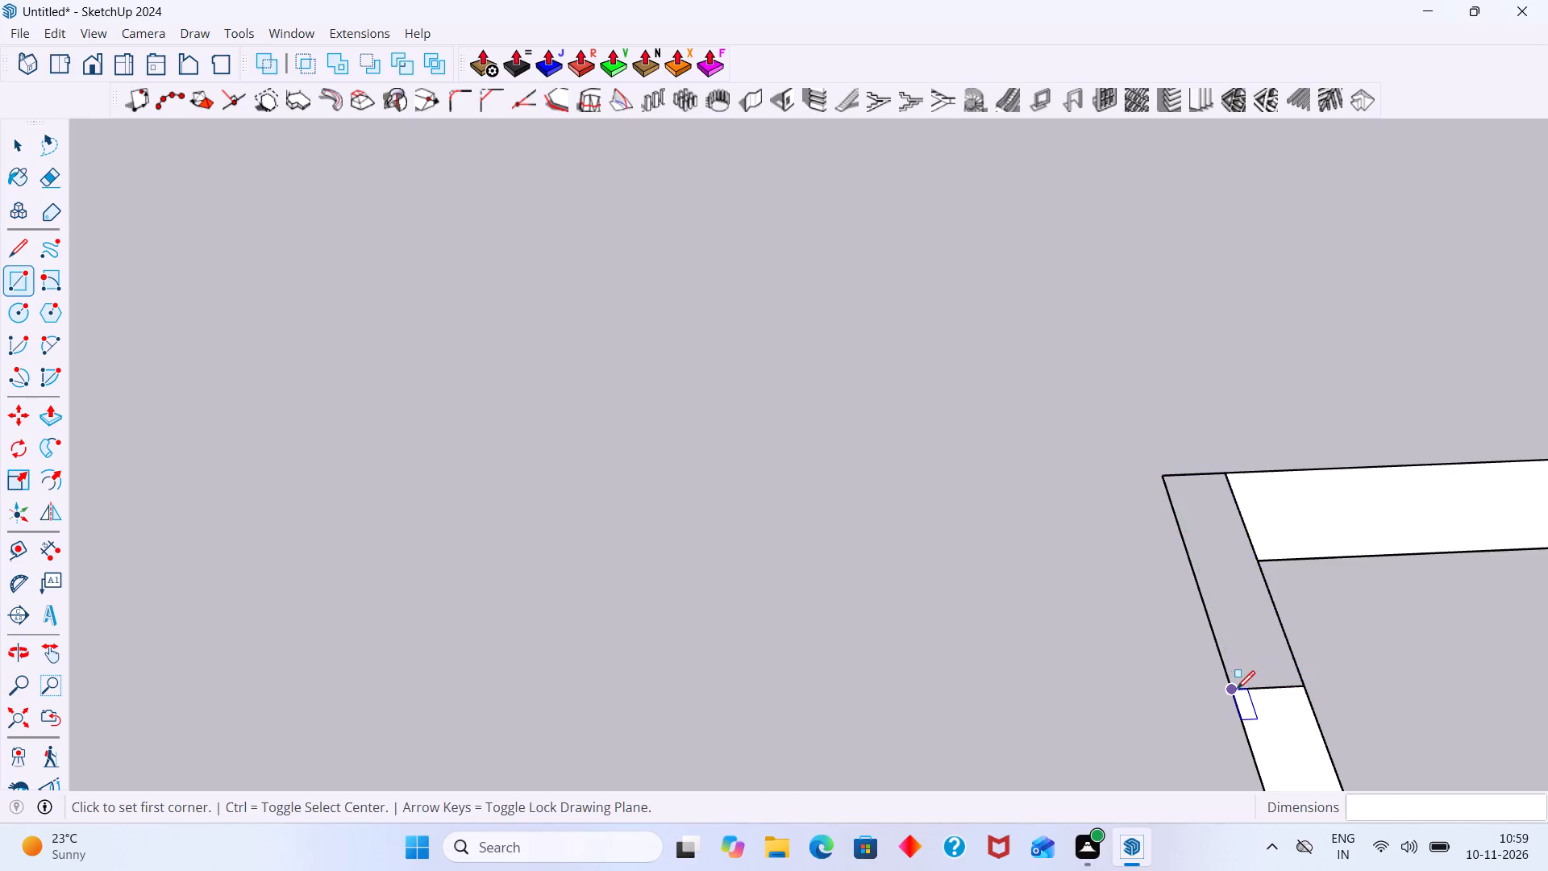
pyautogui.click(1225, 473)
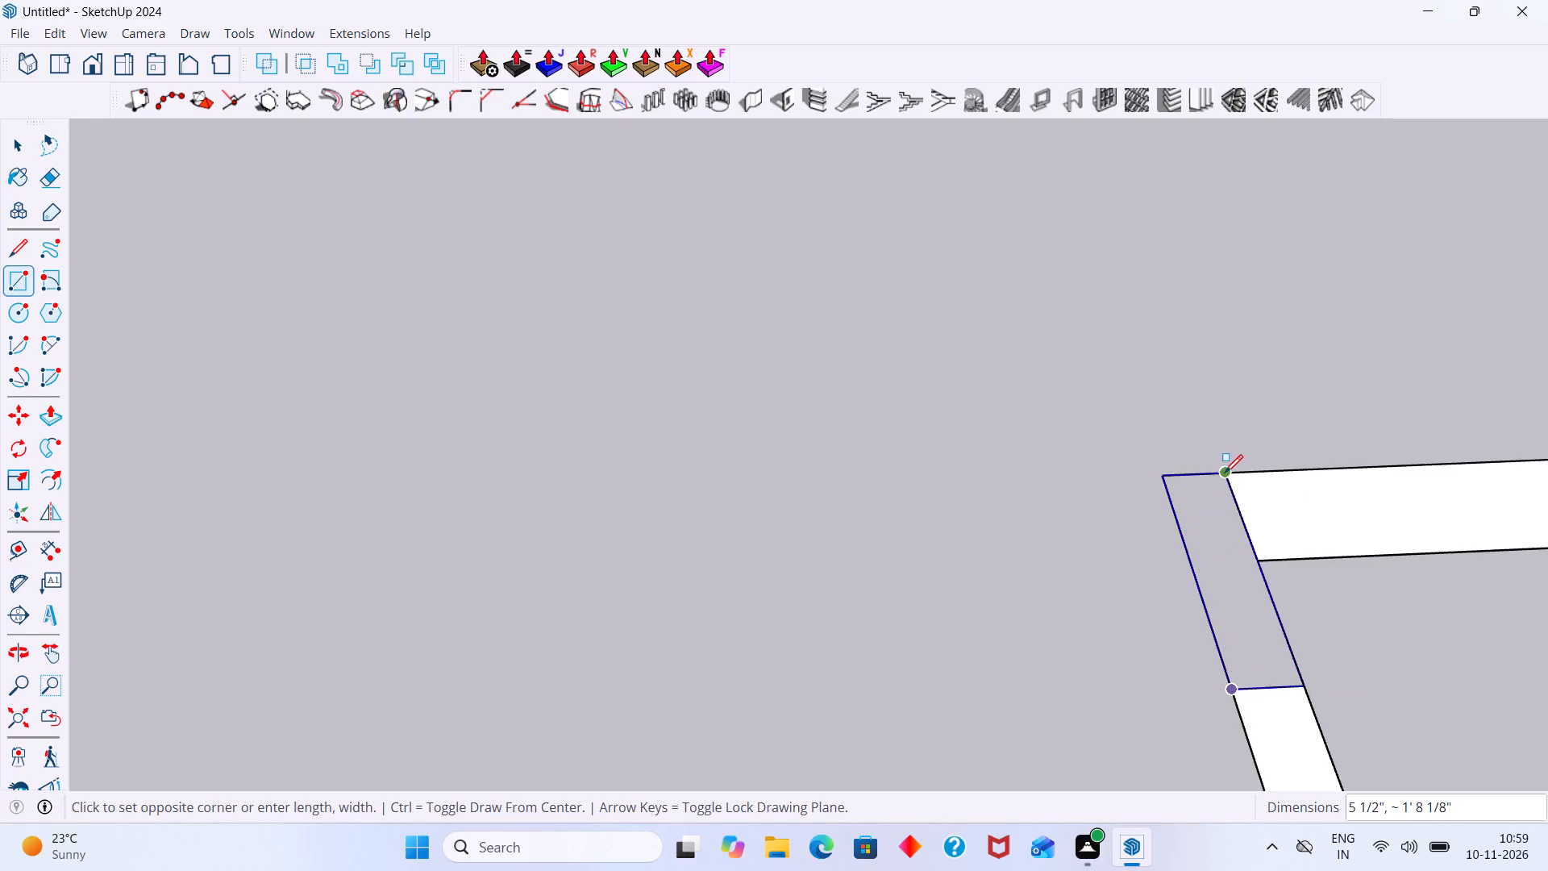
pyautogui.press('space')
# Examine the rebuilt wall faces around the living area and sit-out corner alongside the reference plan.
pyautogui.scroll(-9, 1209, 561)
pyautogui.scroll(-2, 1266, 626)
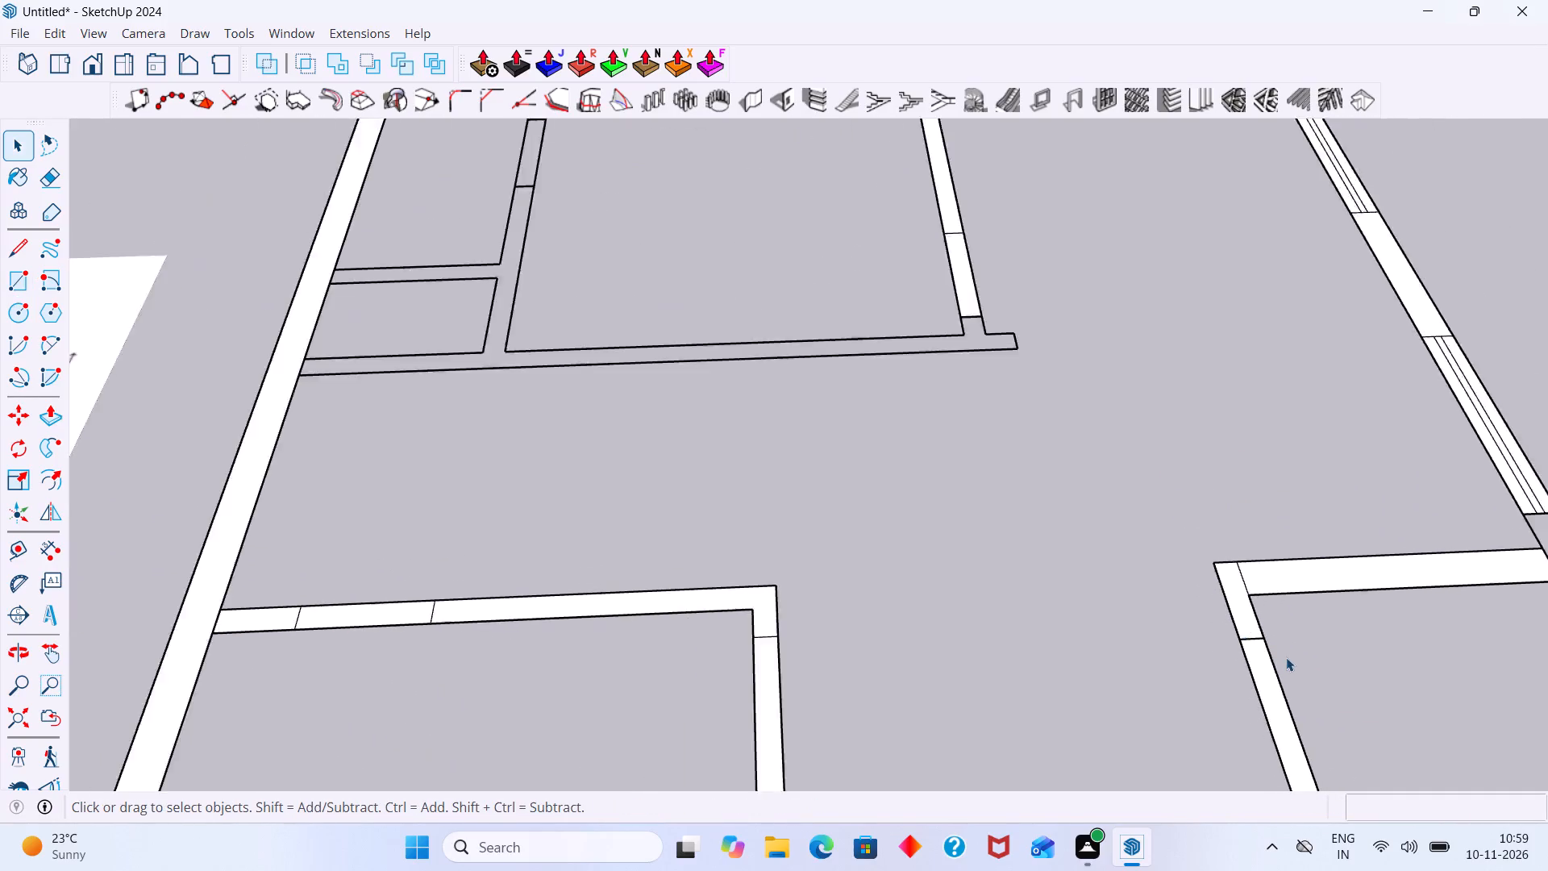
pyautogui.scroll(-13, 1286, 657)
pyautogui.moveTo(1272, 644); pyautogui.dragTo(1247, 731, button='middle')
pyautogui.scroll(2, 1237, 673)
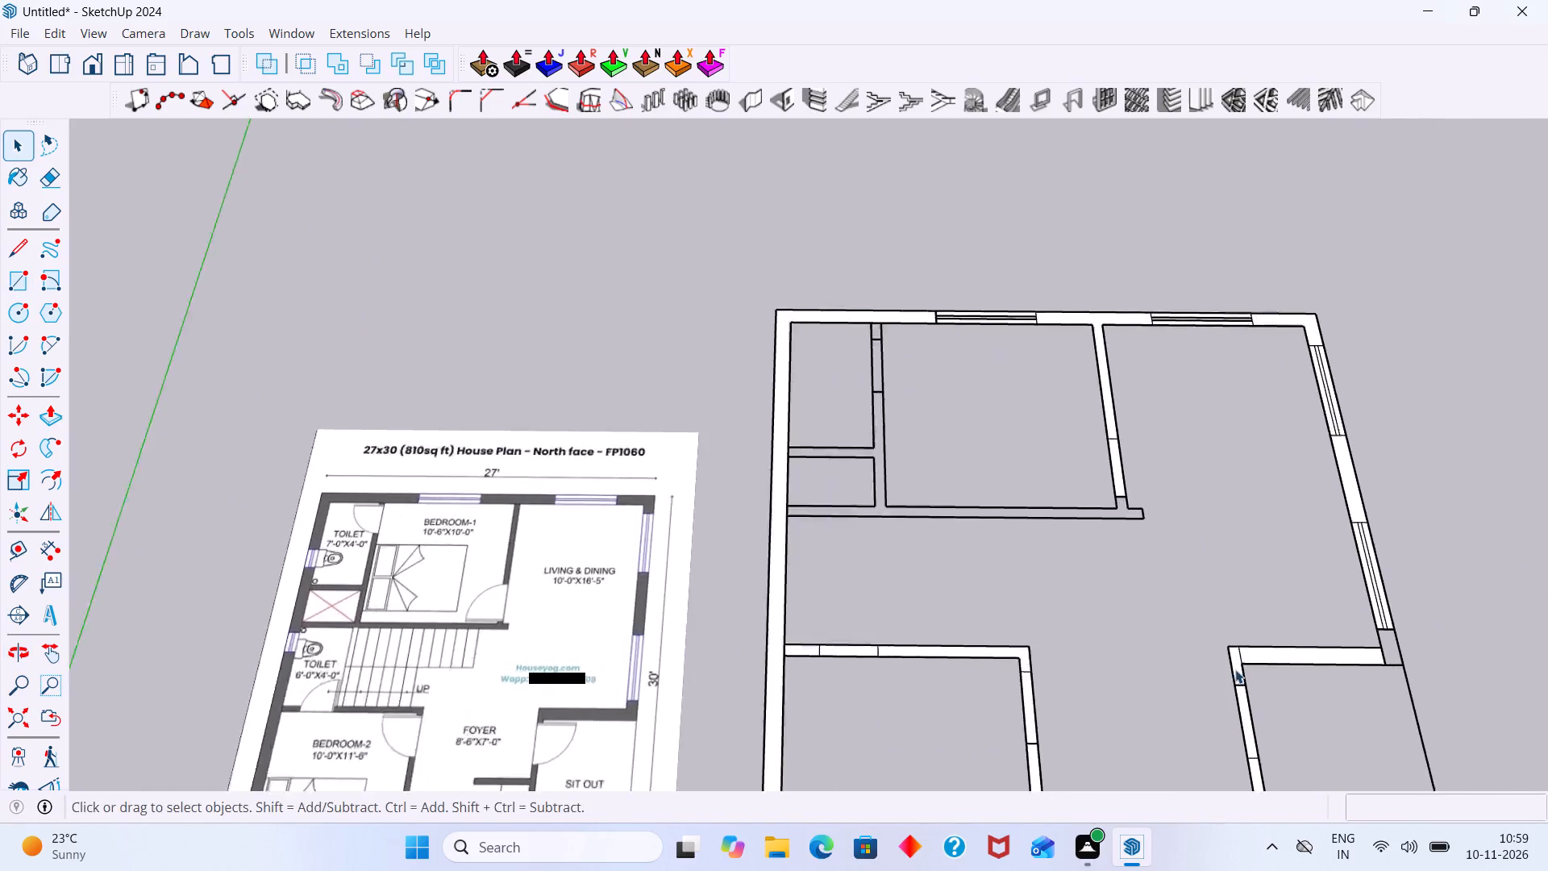
pyautogui.scroll(1, 1235, 669)
pyautogui.keyDown('shift'); pyautogui.moveTo(1280, 661); pyautogui.dragTo(1284, 569, button='middle'); pyautogui.keyUp('shift')
pyautogui.moveTo(1270, 598); pyautogui.dragTo(1272, 669, button='middle')
pyautogui.scroll(-3, 1272, 644)
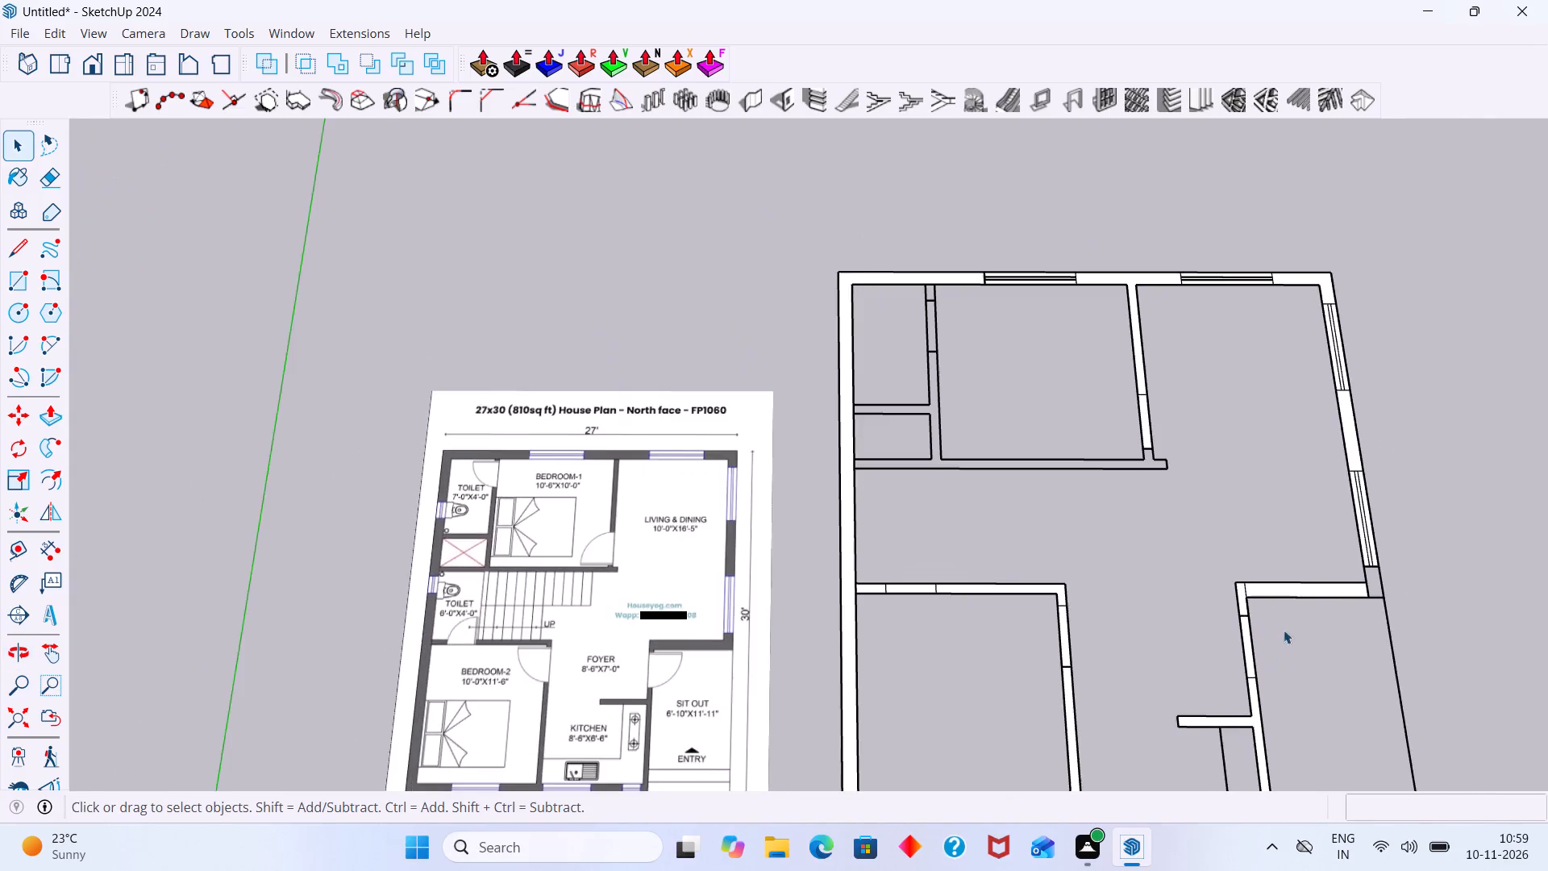
pyautogui.scroll(-3, 1349, 585)
pyautogui.moveTo(1267, 650); pyautogui.dragTo(1334, 611, button='middle')
pyautogui.scroll(8, 1309, 556)
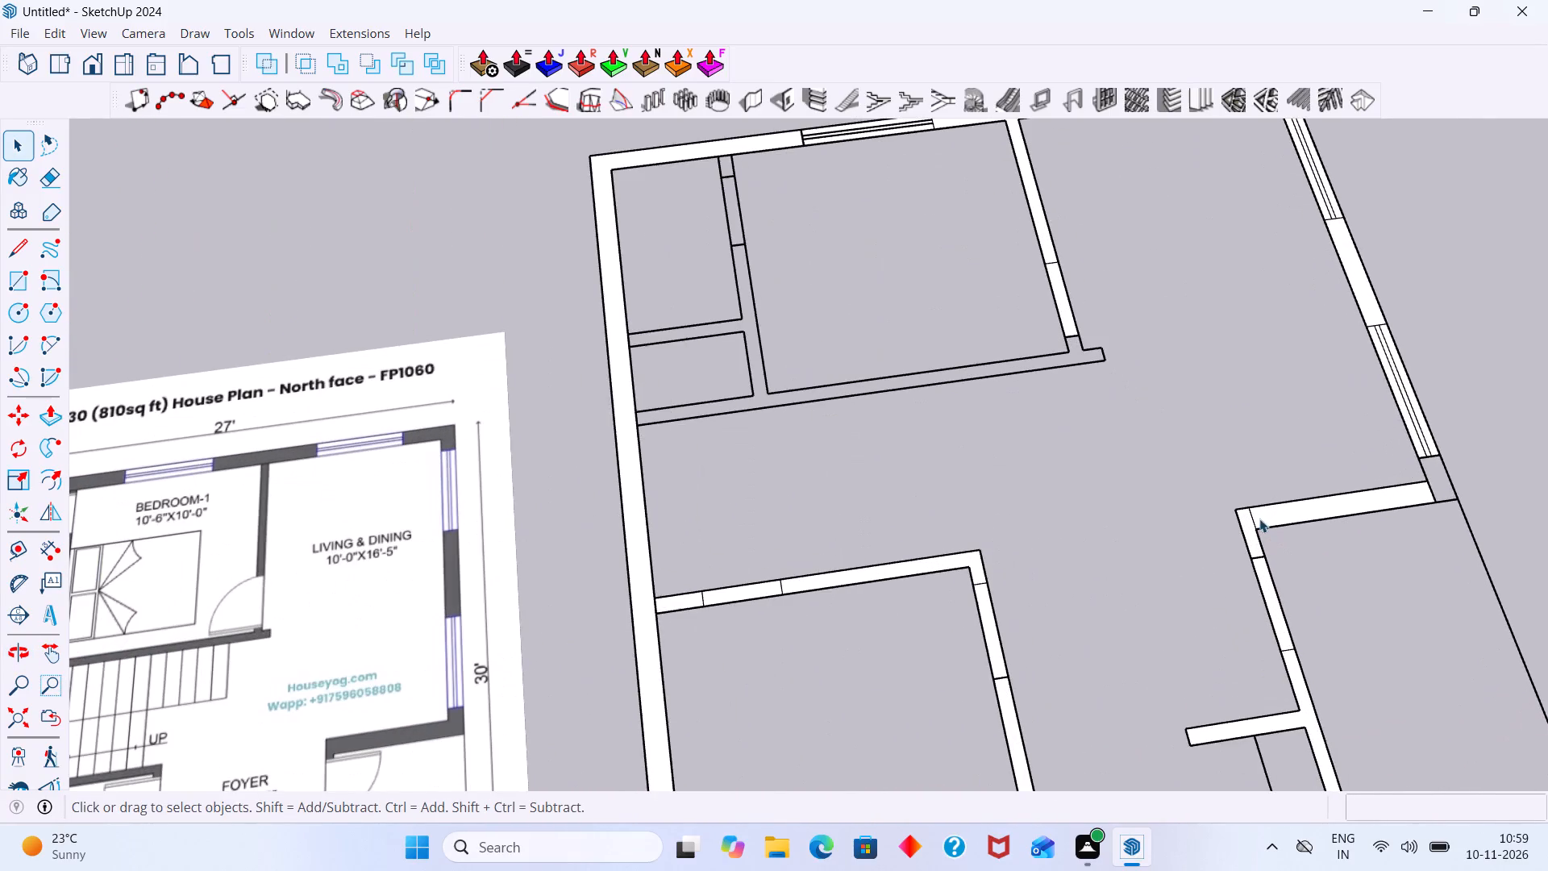
# Erase the stray line across the wall corner above the sit-out door opening.
pyautogui.press('e')
pyautogui.scroll(7, 1239, 540)
pyautogui.moveTo(1266, 508); pyautogui.dragTo(1250, 508)
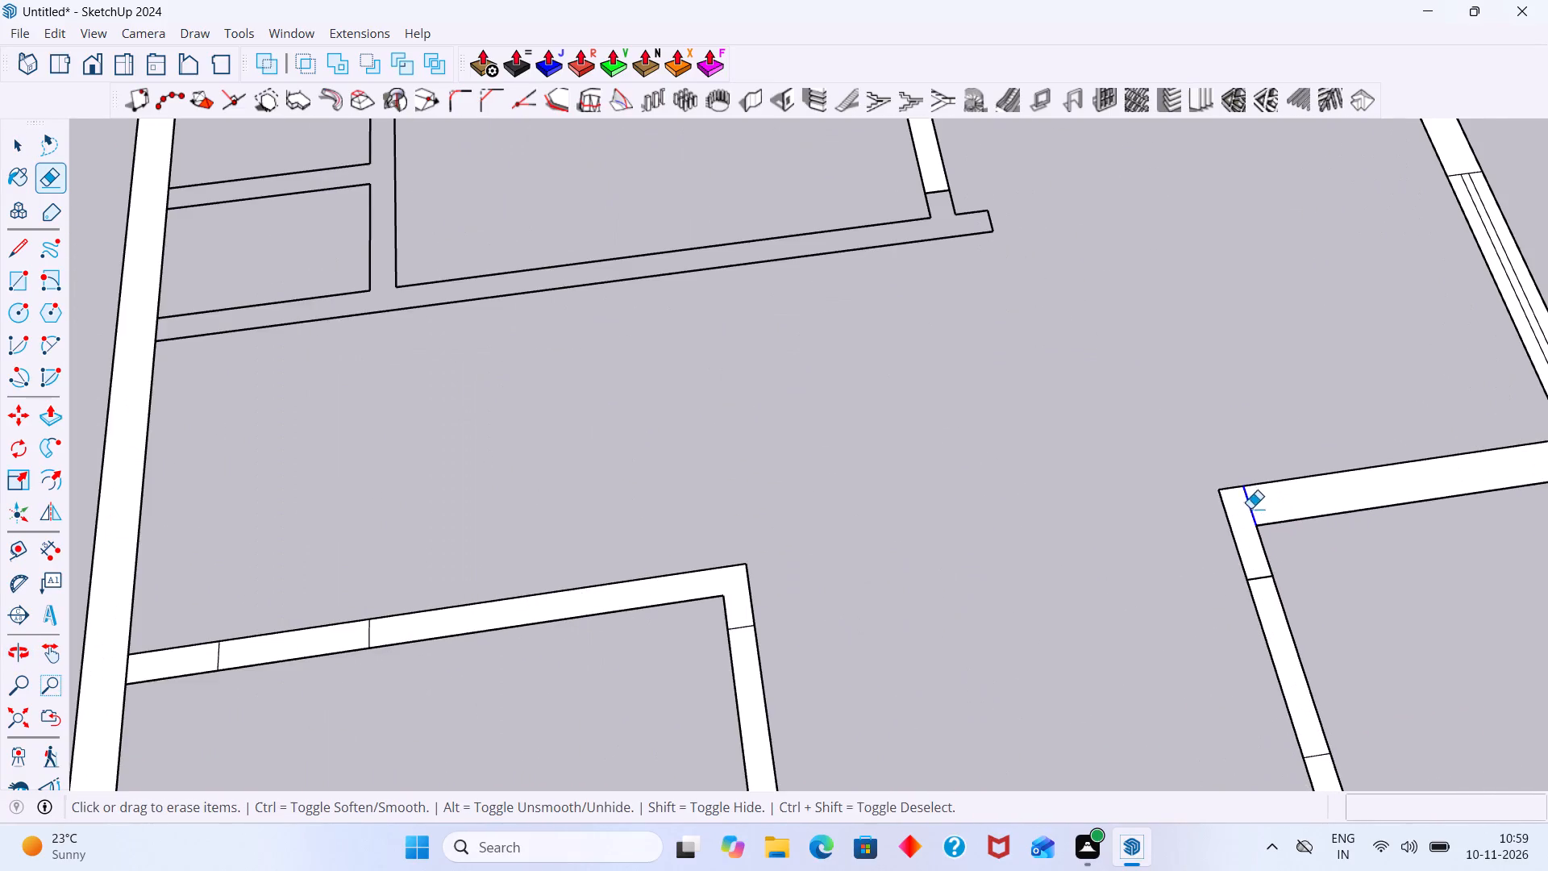
pyautogui.moveTo(1250, 508); pyautogui.dragTo(1246, 509)
pyautogui.scroll(-15, 1272, 511)
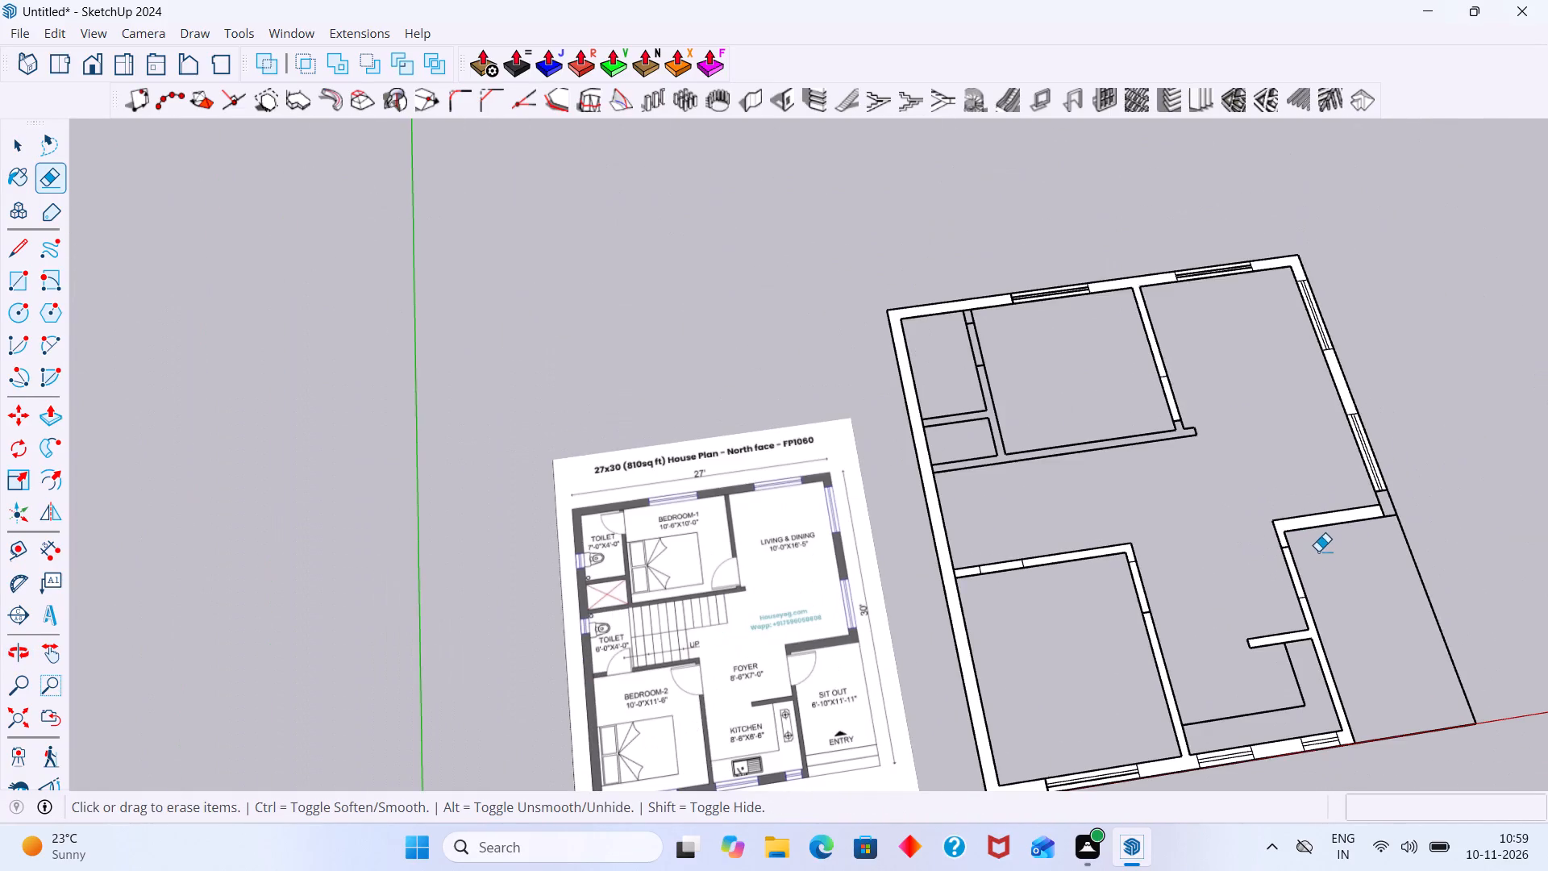
pyautogui.press('space')
# Fill the outer wall piece between the living-room window and the sit-out wall with a rectangle, and erase the seam where they join.
pyautogui.scroll(3, 1397, 534)
pyautogui.press('r')
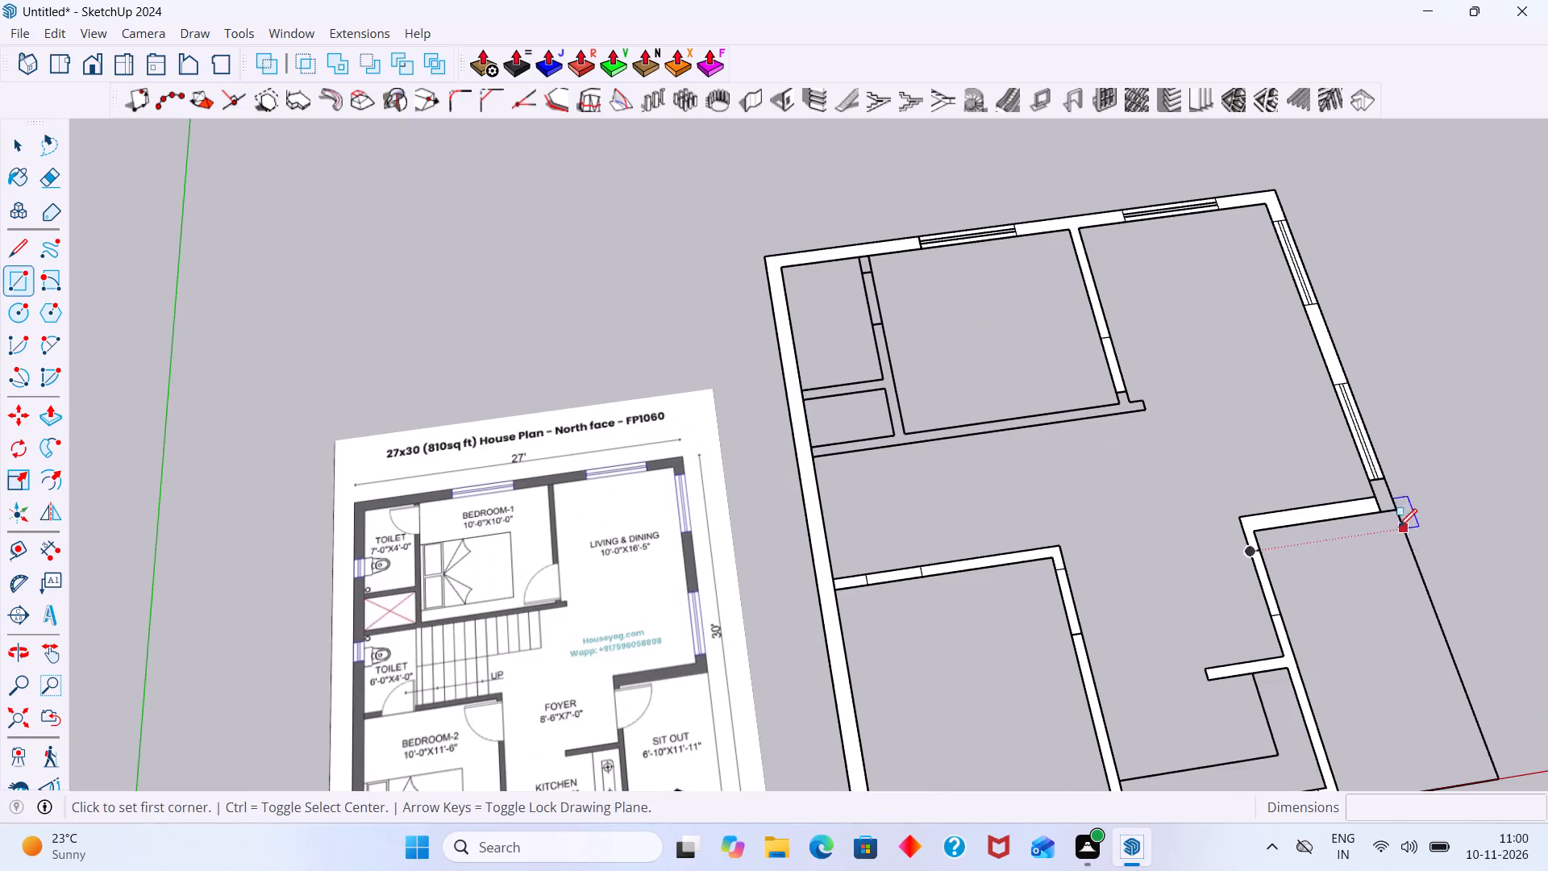
pyautogui.scroll(7, 1393, 521)
pyautogui.click(1353, 460)
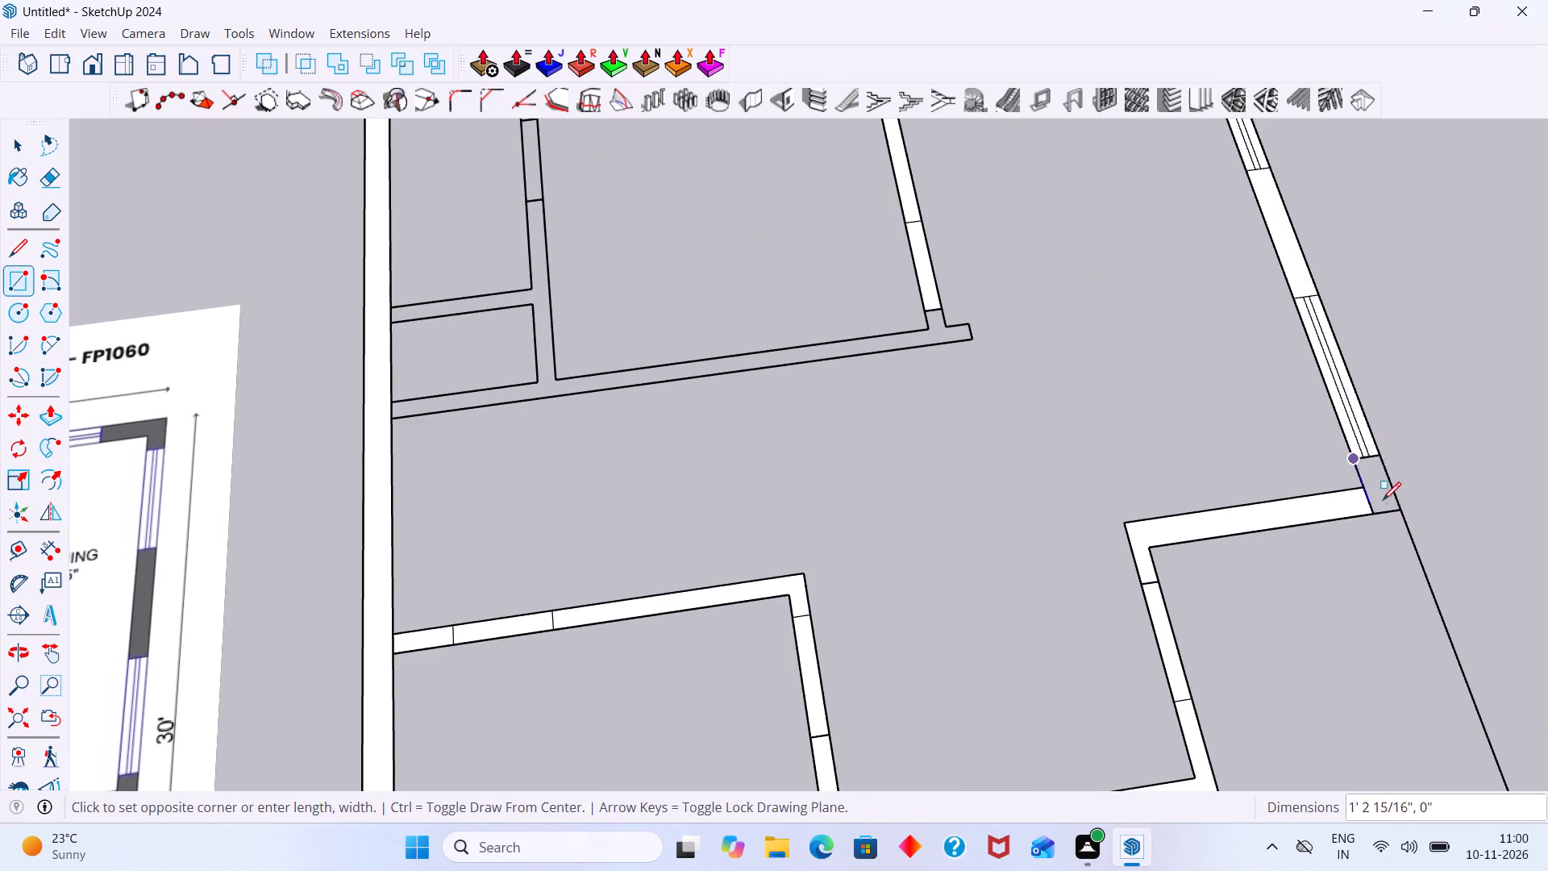
pyautogui.click(1397, 509)
pyautogui.press('space')
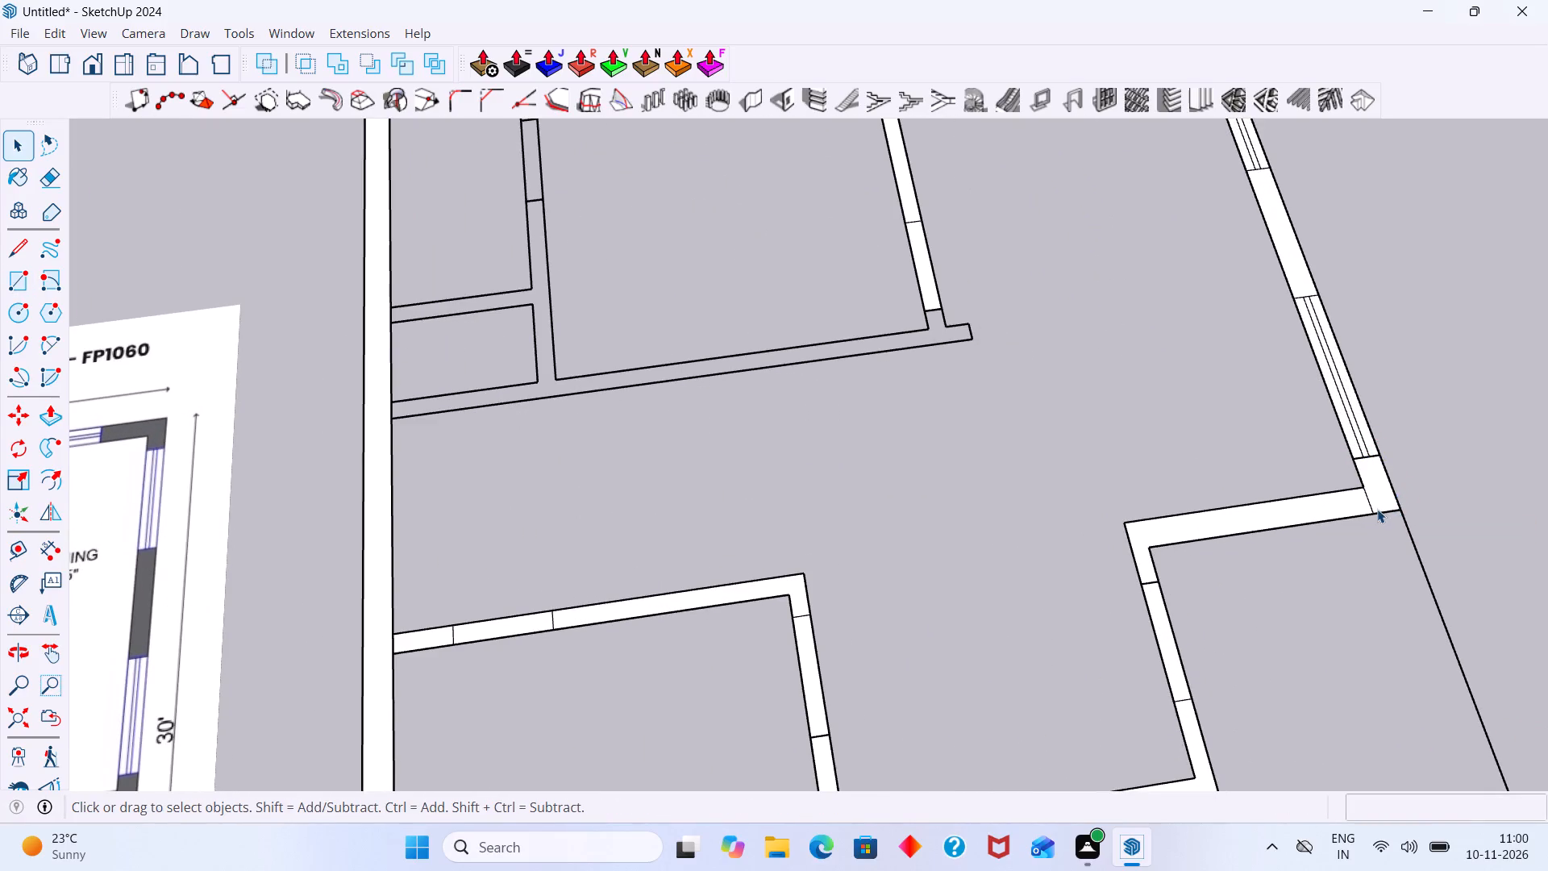
pyautogui.press('e')
pyautogui.moveTo(1377, 507); pyautogui.dragTo(1363, 507)
pyautogui.scroll(-10, 1380, 509)
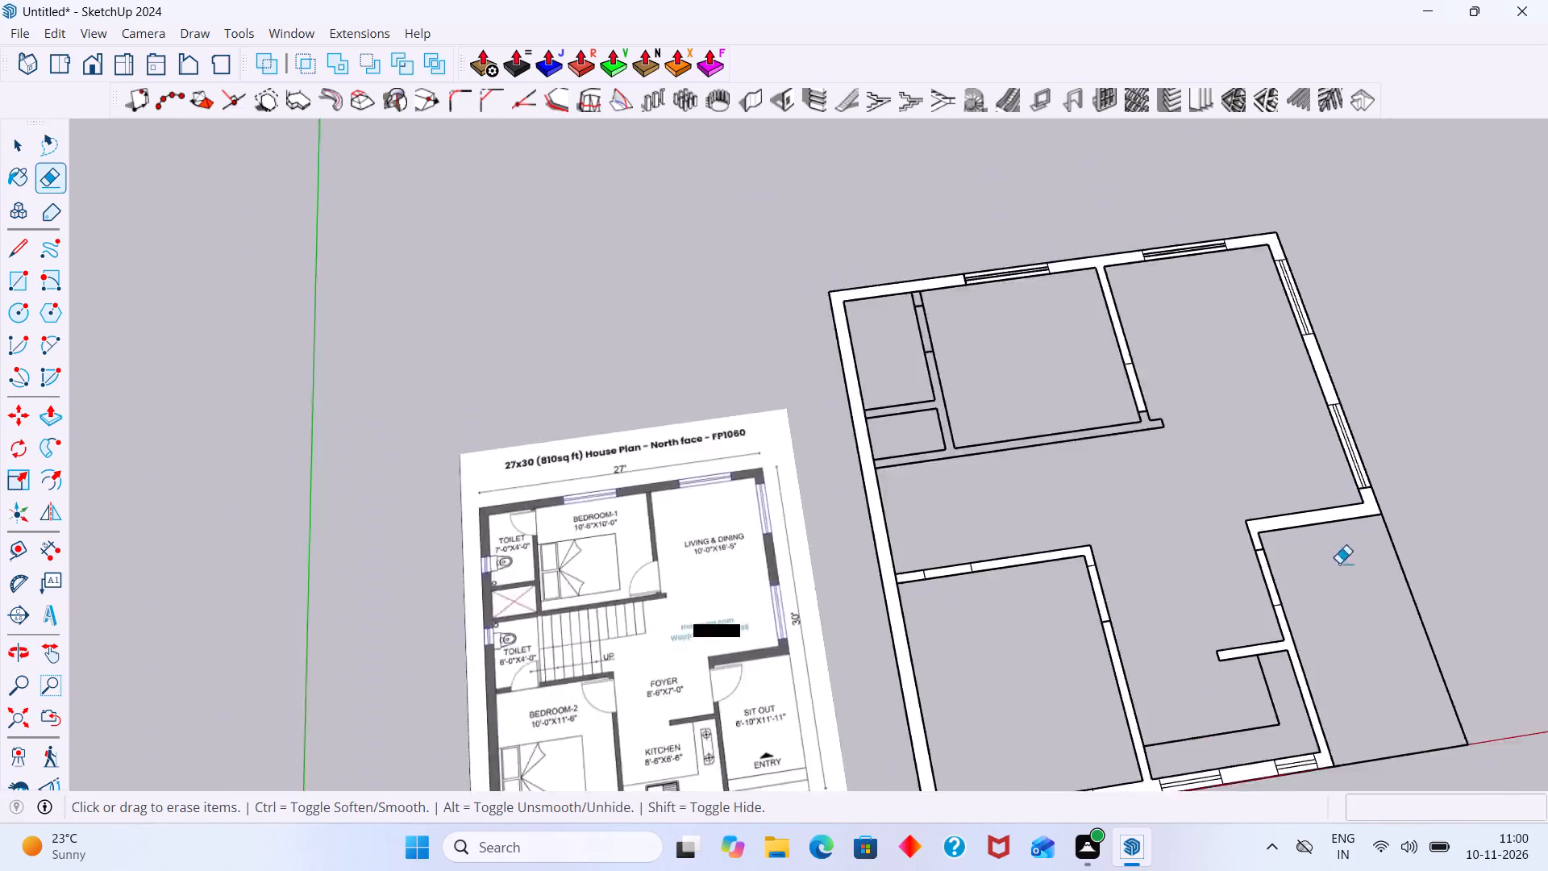
# Draw a rectangle about 16' 1 7/8" by 6" over the wall along the lower side of bedroom-1 and its toilet area.
pyautogui.scroll(-8, 1339, 563)
pyautogui.moveTo(1327, 586); pyautogui.dragTo(1319, 540, button='middle')
pyautogui.scroll(10, 1228, 501)
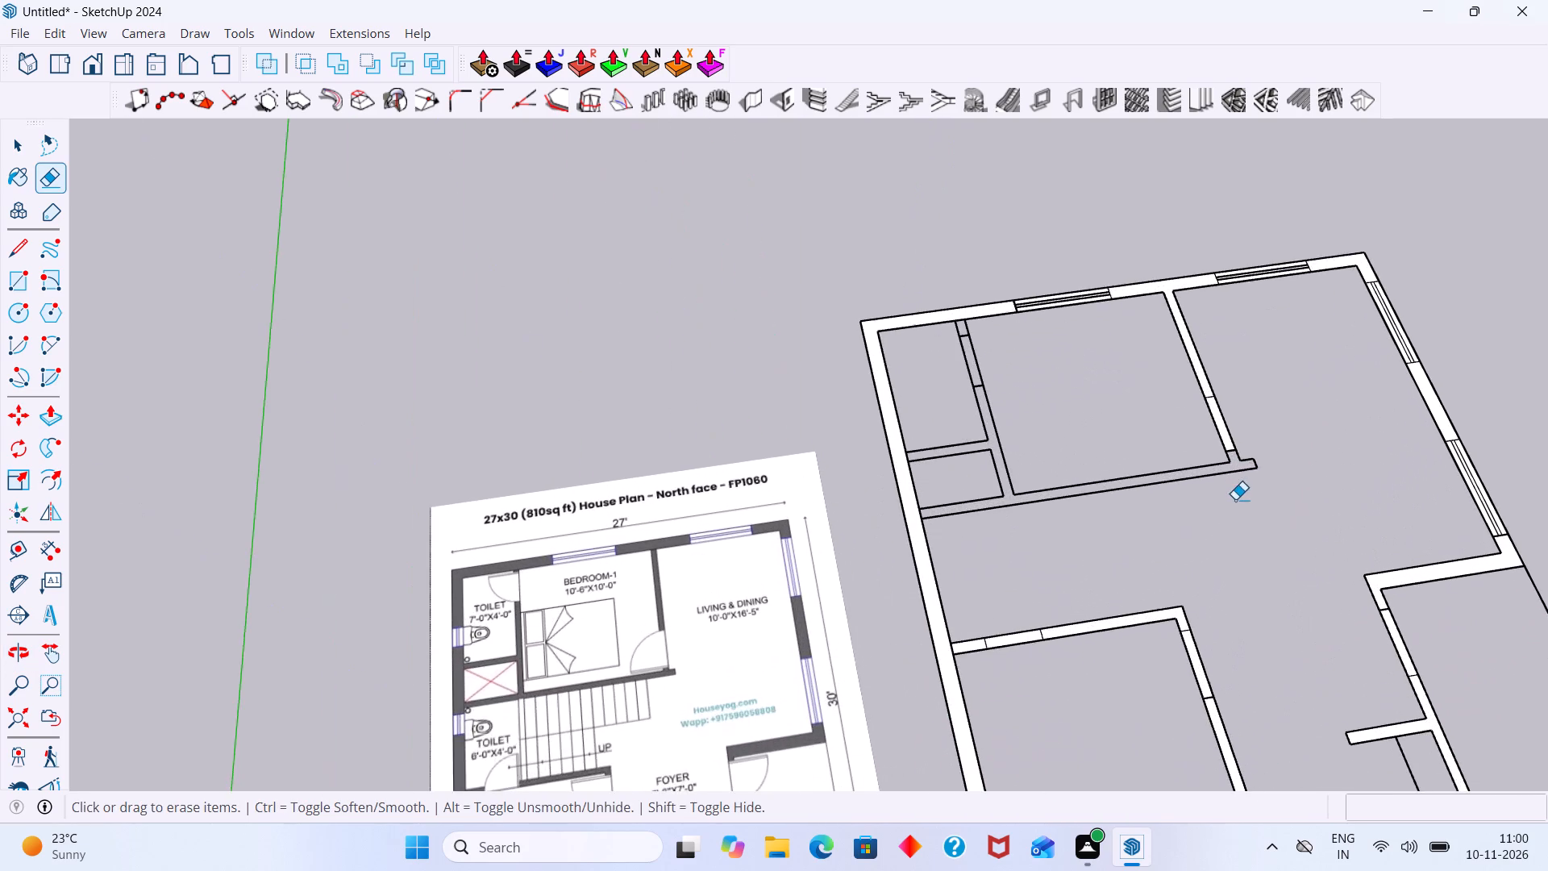
pyautogui.moveTo(1238, 501); pyautogui.dragTo(1271, 570, button='middle')
pyautogui.press('space')
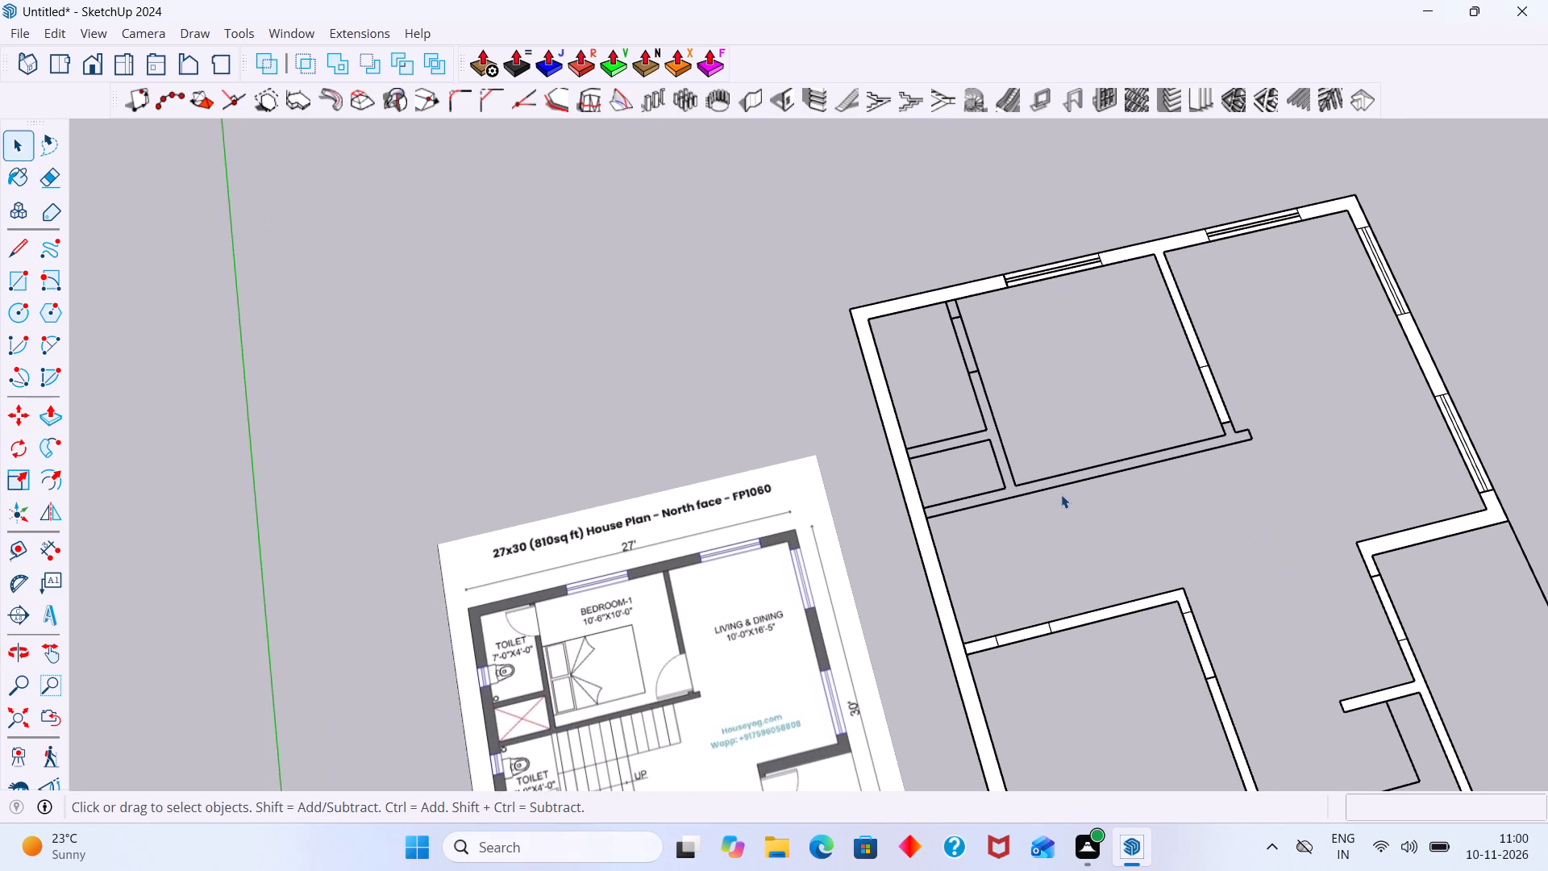
pyautogui.press('r')
pyautogui.click(926, 505)
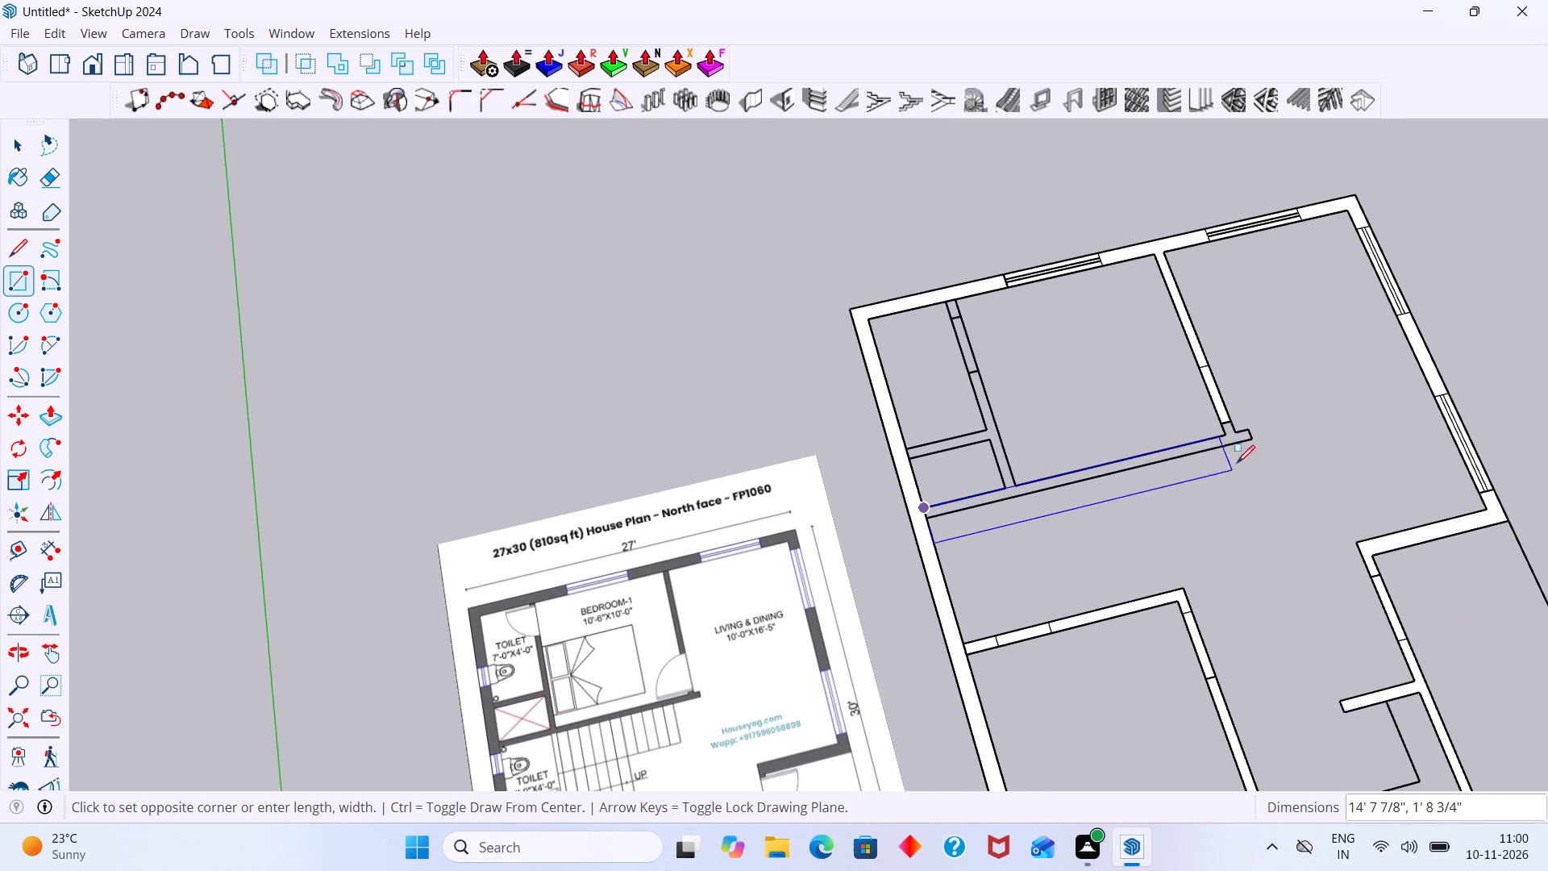
pyautogui.click(1255, 441)
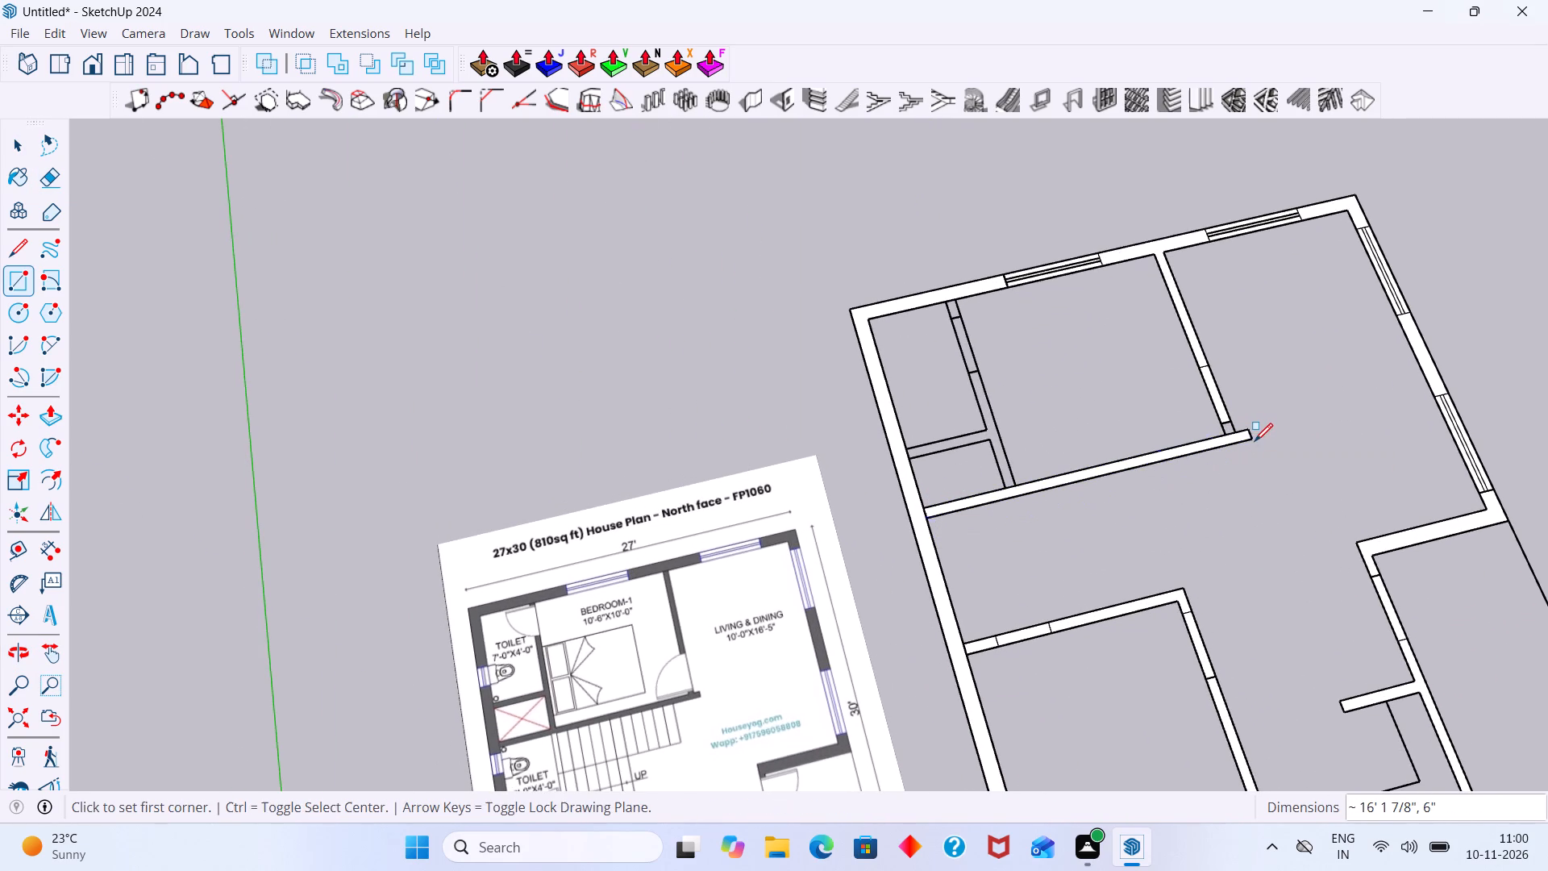
pyautogui.press('space')
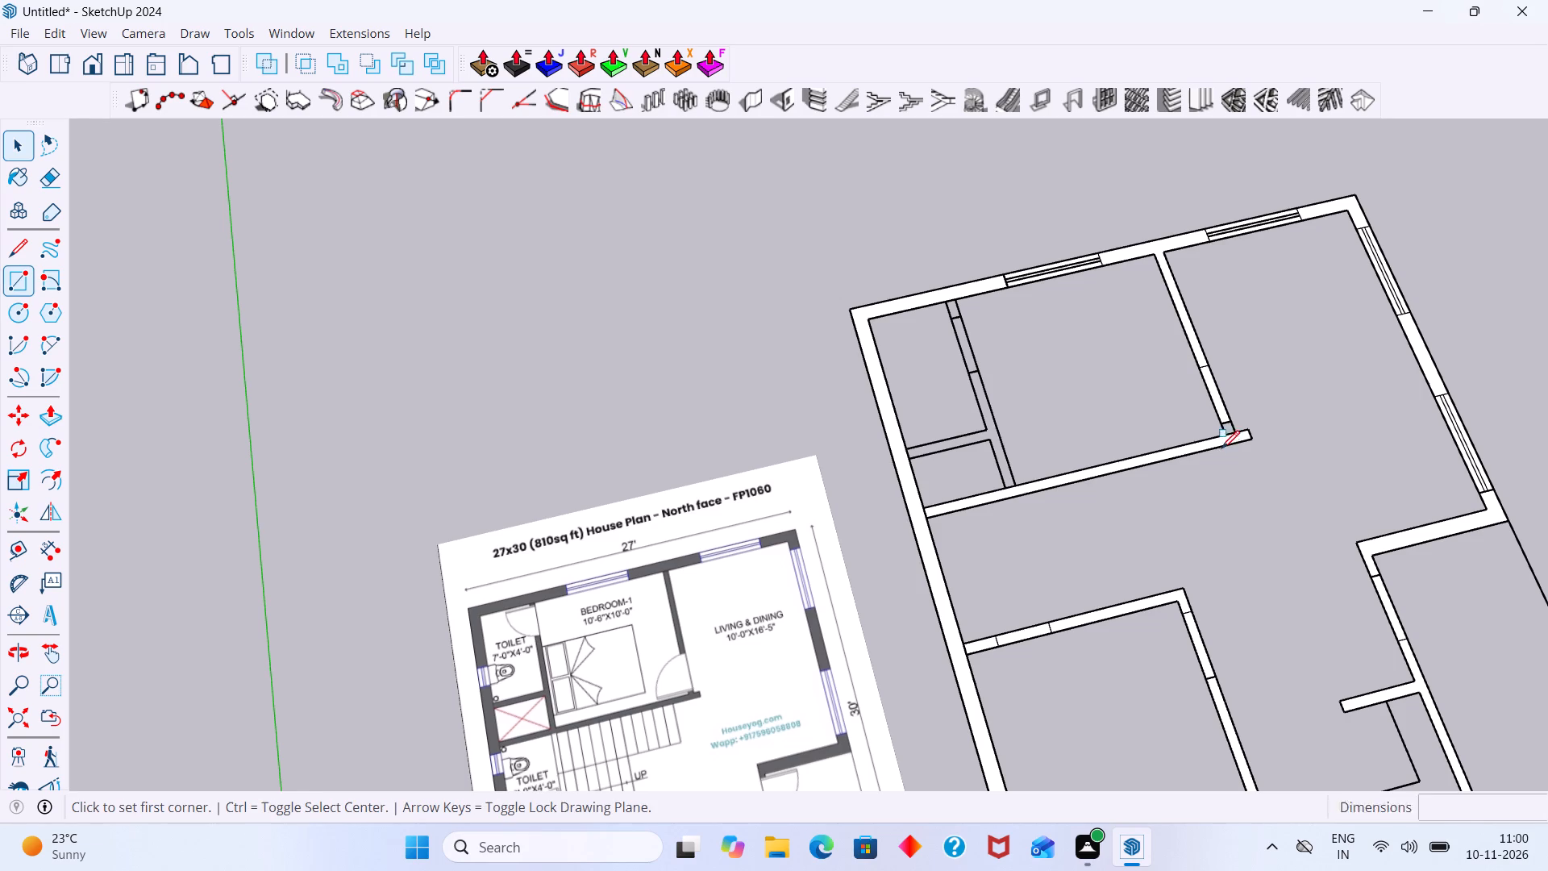
# Fill the short wall stub below the bedroom-1 door opening with a rectangle, and erase the seam joining it to the long wall.
pyautogui.press('r')
pyautogui.scroll(10, 1221, 424)
pyautogui.click(1225, 427)
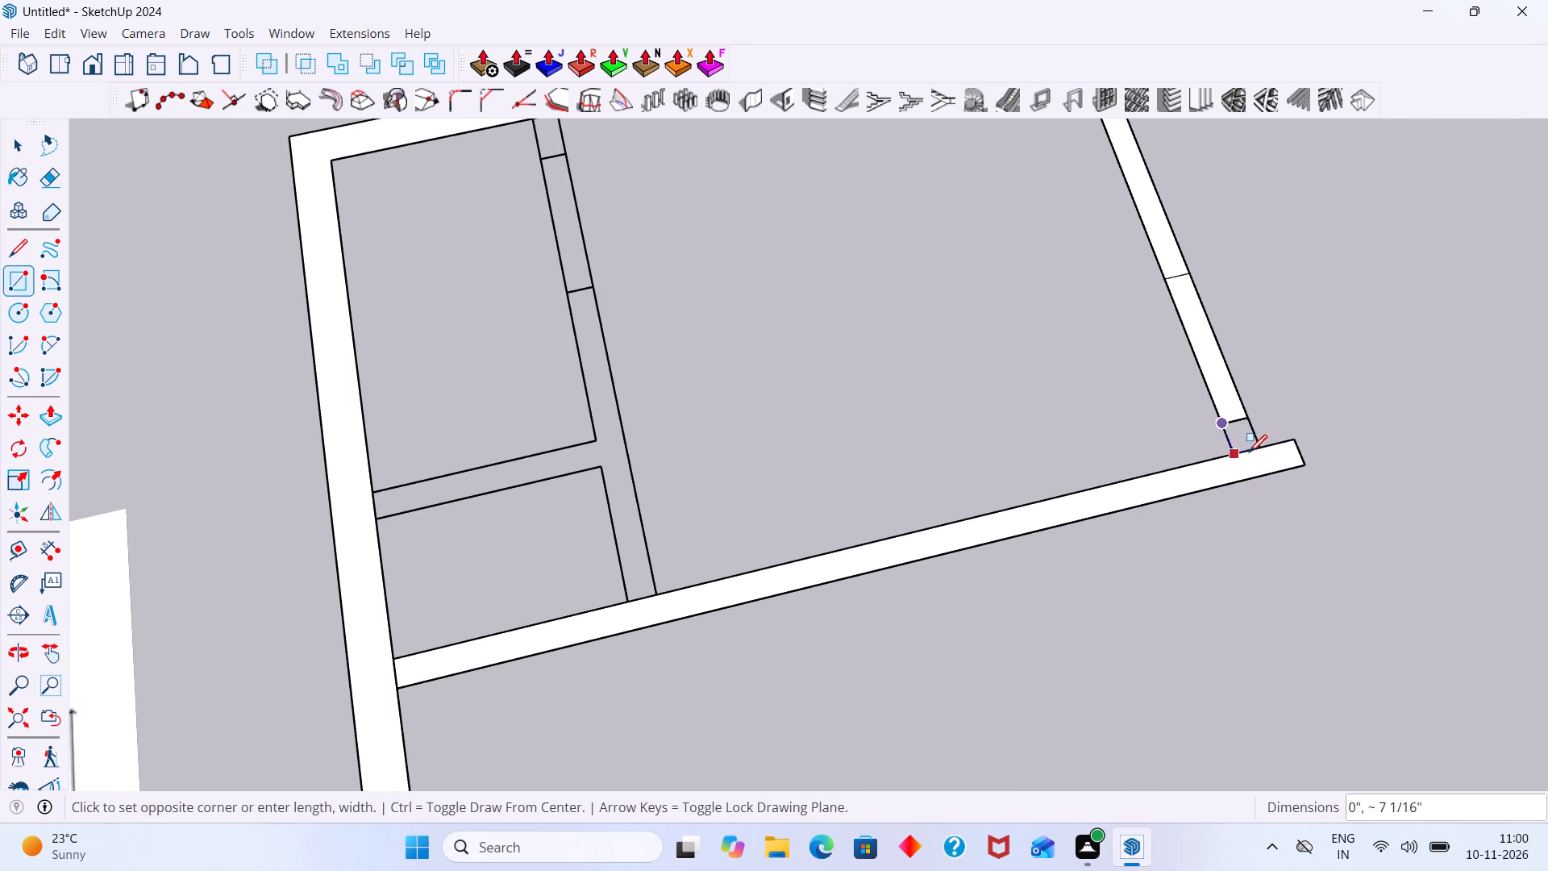
pyautogui.click(1257, 451)
pyautogui.press('space')
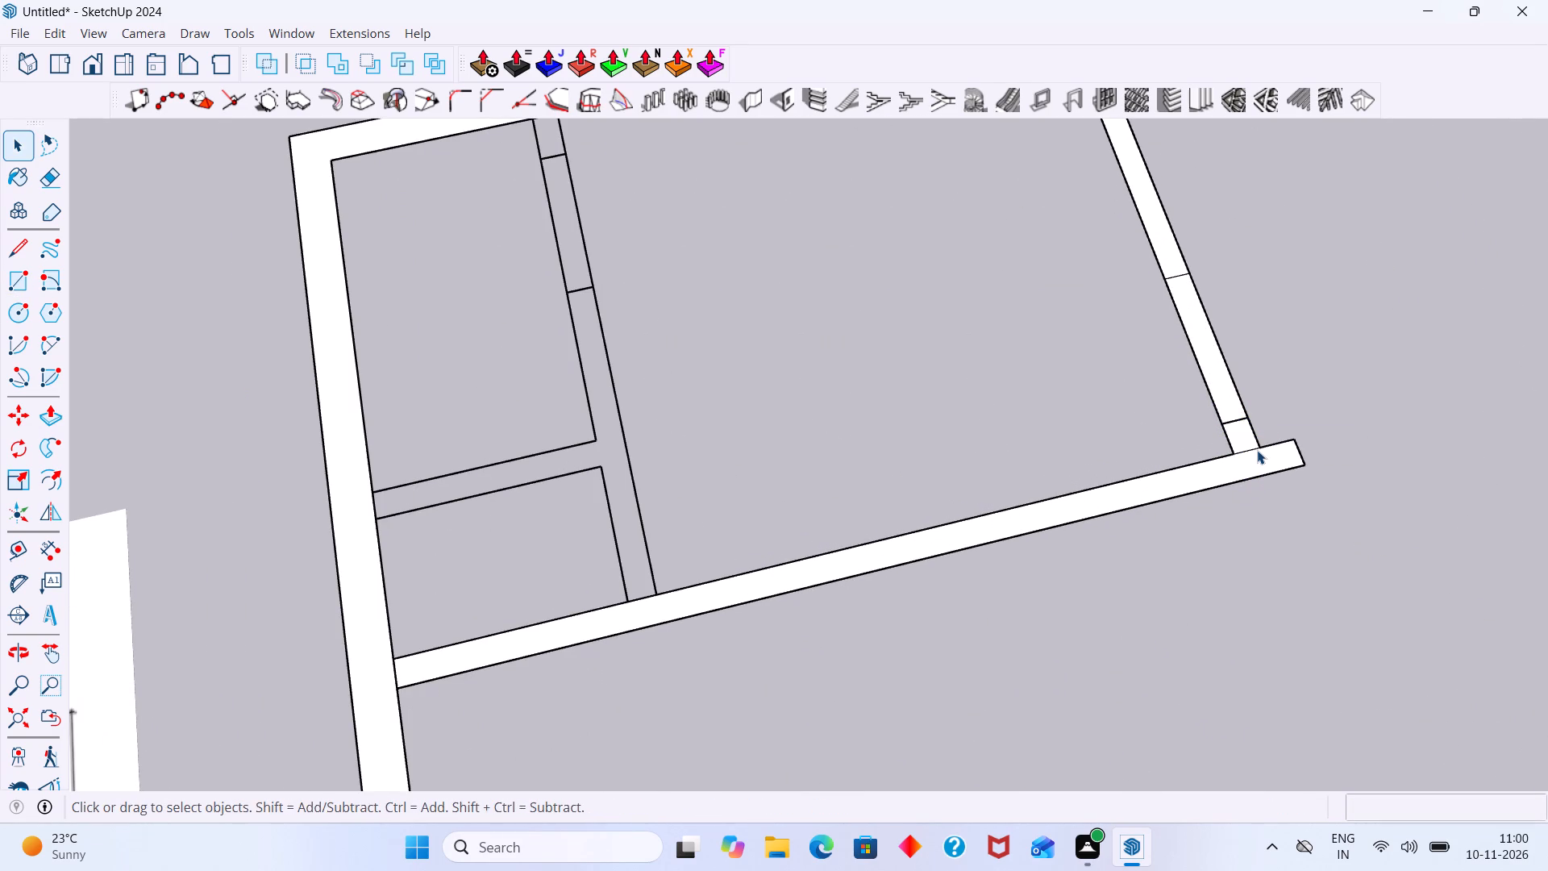
pyautogui.press('e')
pyautogui.click(1247, 449)
pyautogui.scroll(-8, 1247, 449)
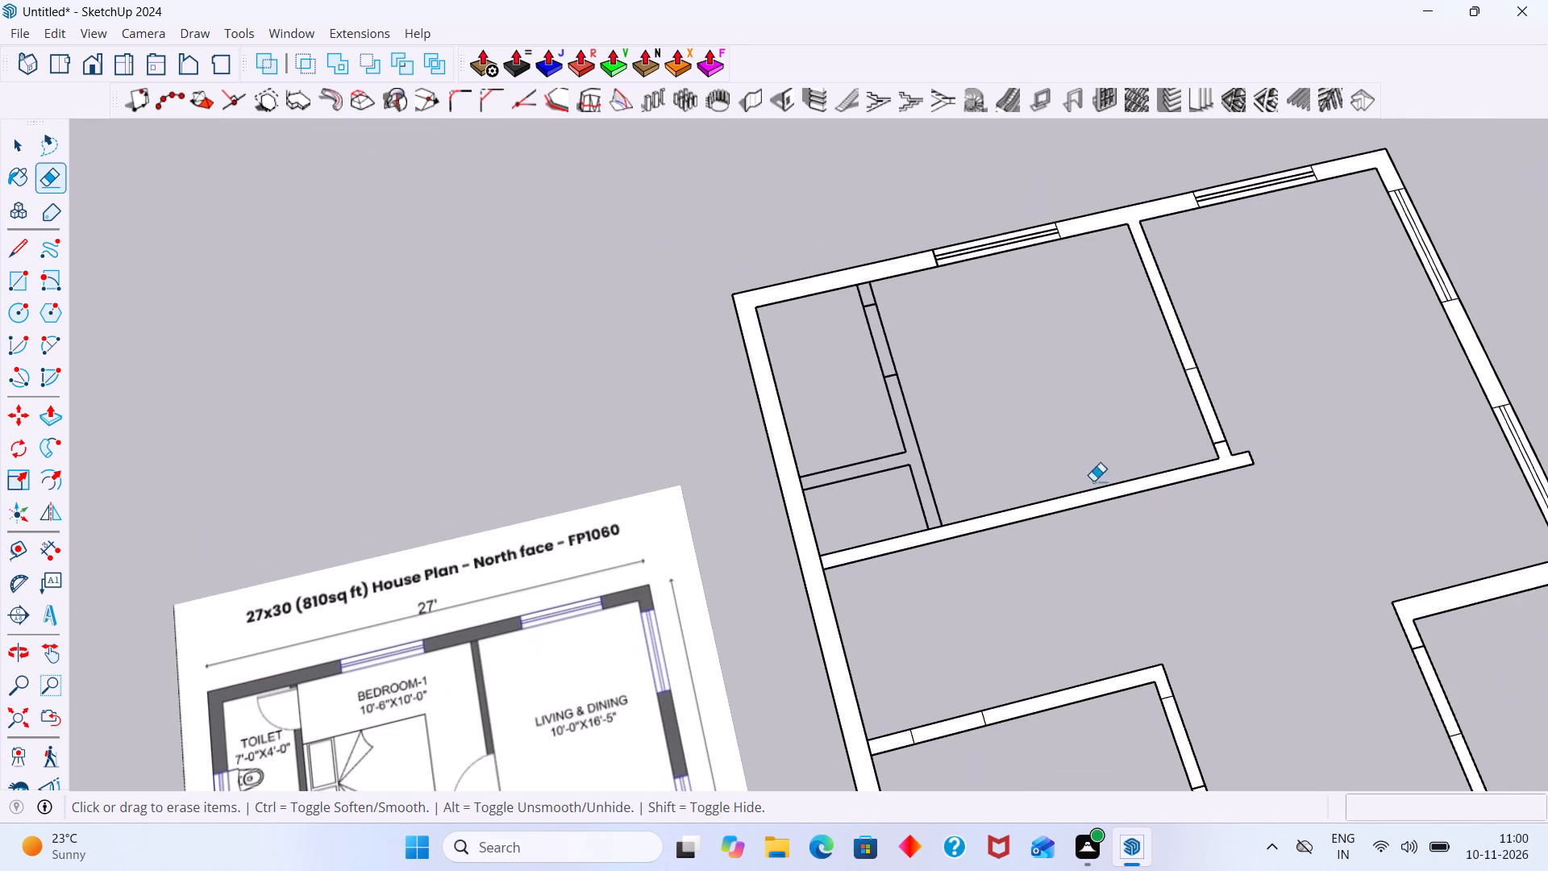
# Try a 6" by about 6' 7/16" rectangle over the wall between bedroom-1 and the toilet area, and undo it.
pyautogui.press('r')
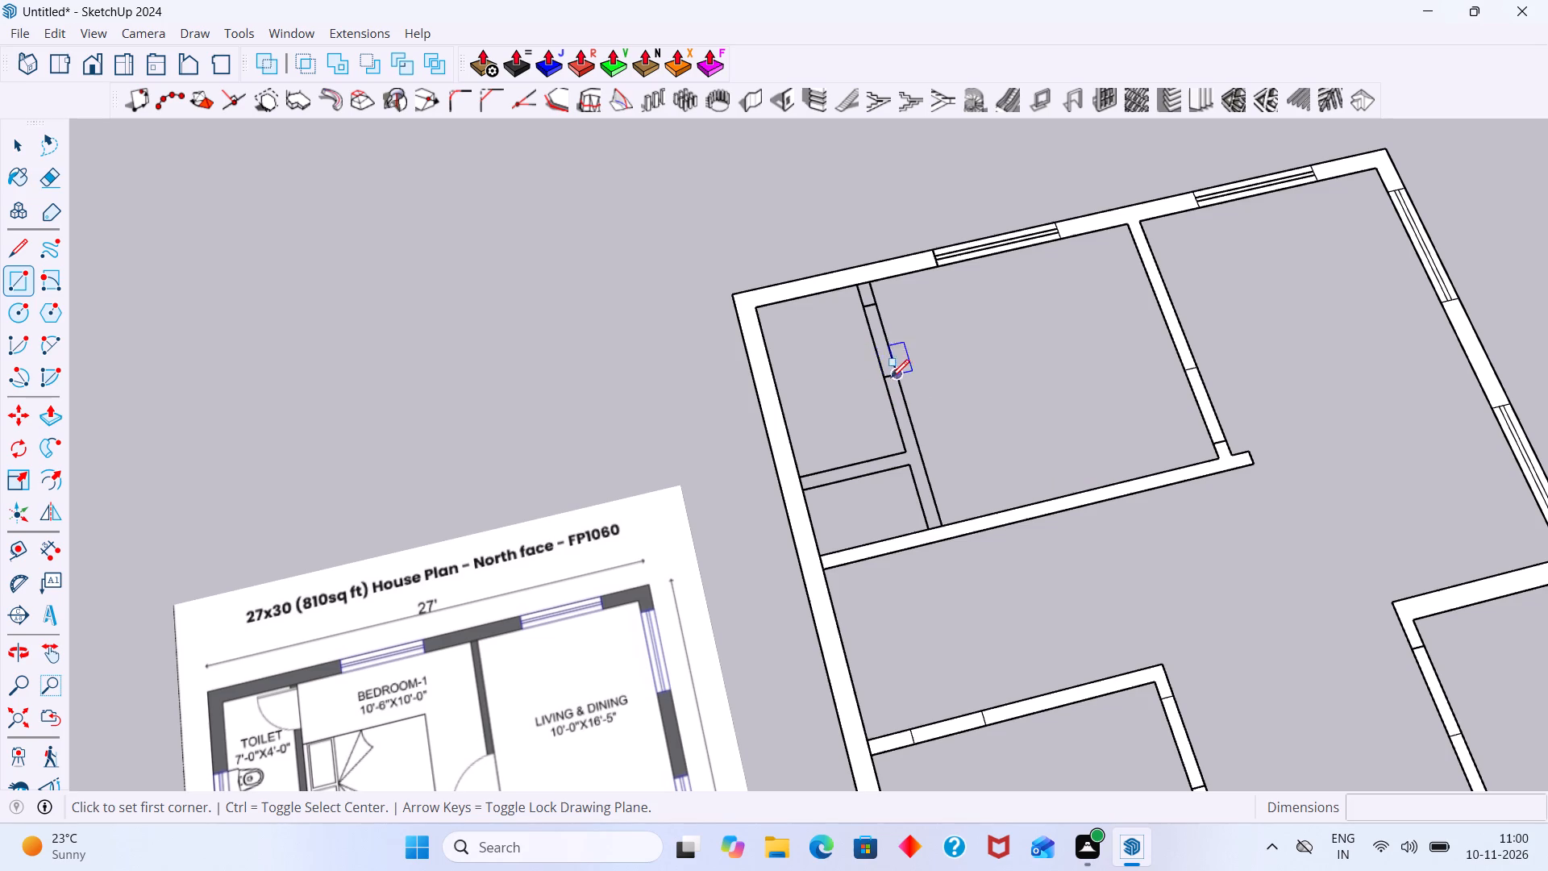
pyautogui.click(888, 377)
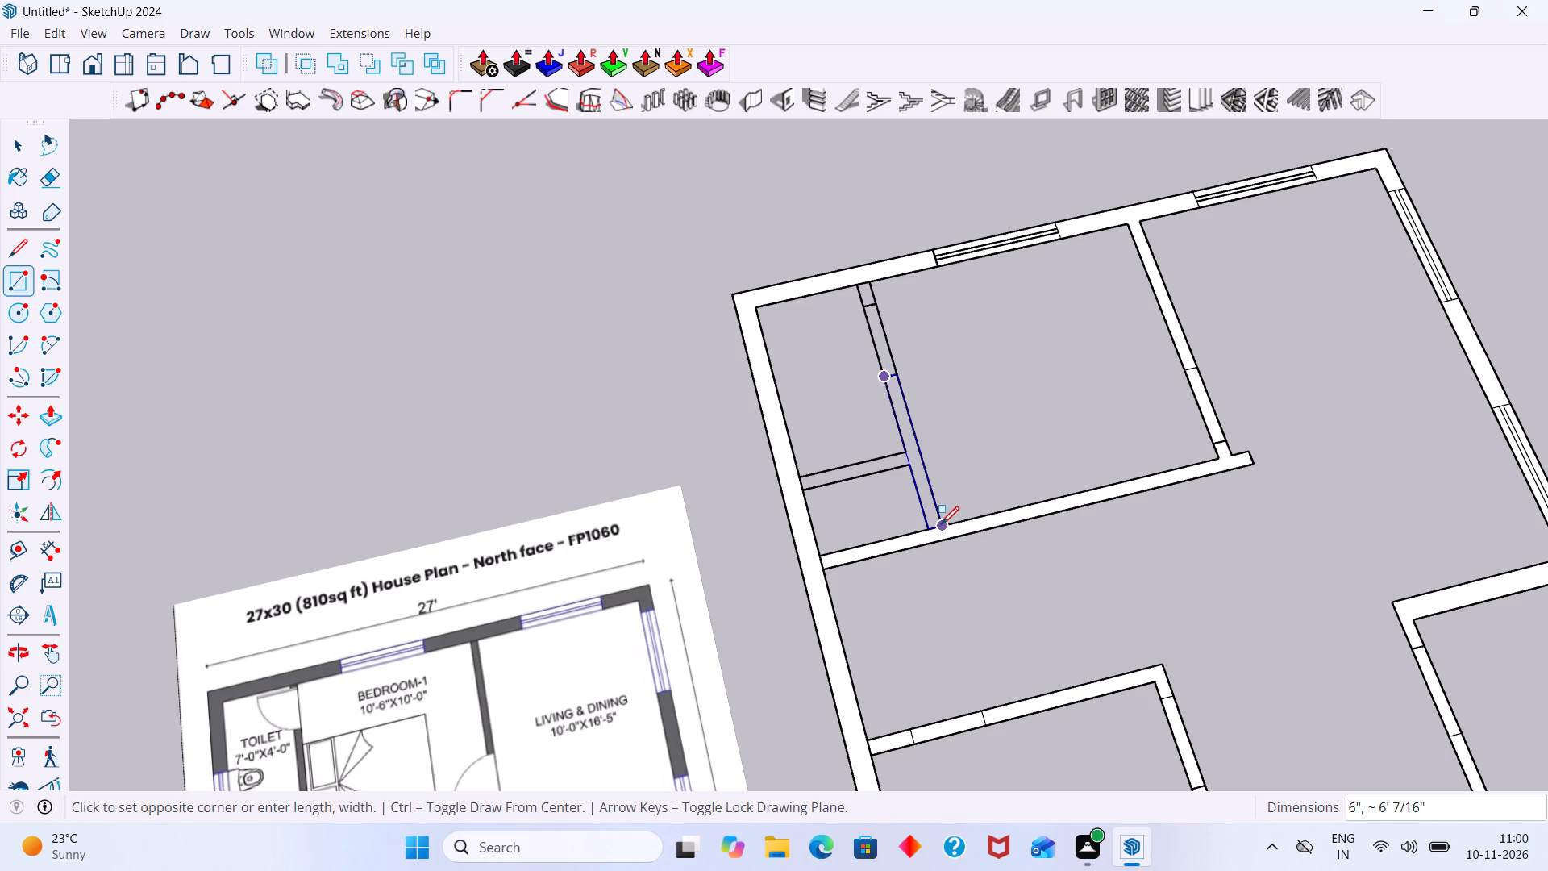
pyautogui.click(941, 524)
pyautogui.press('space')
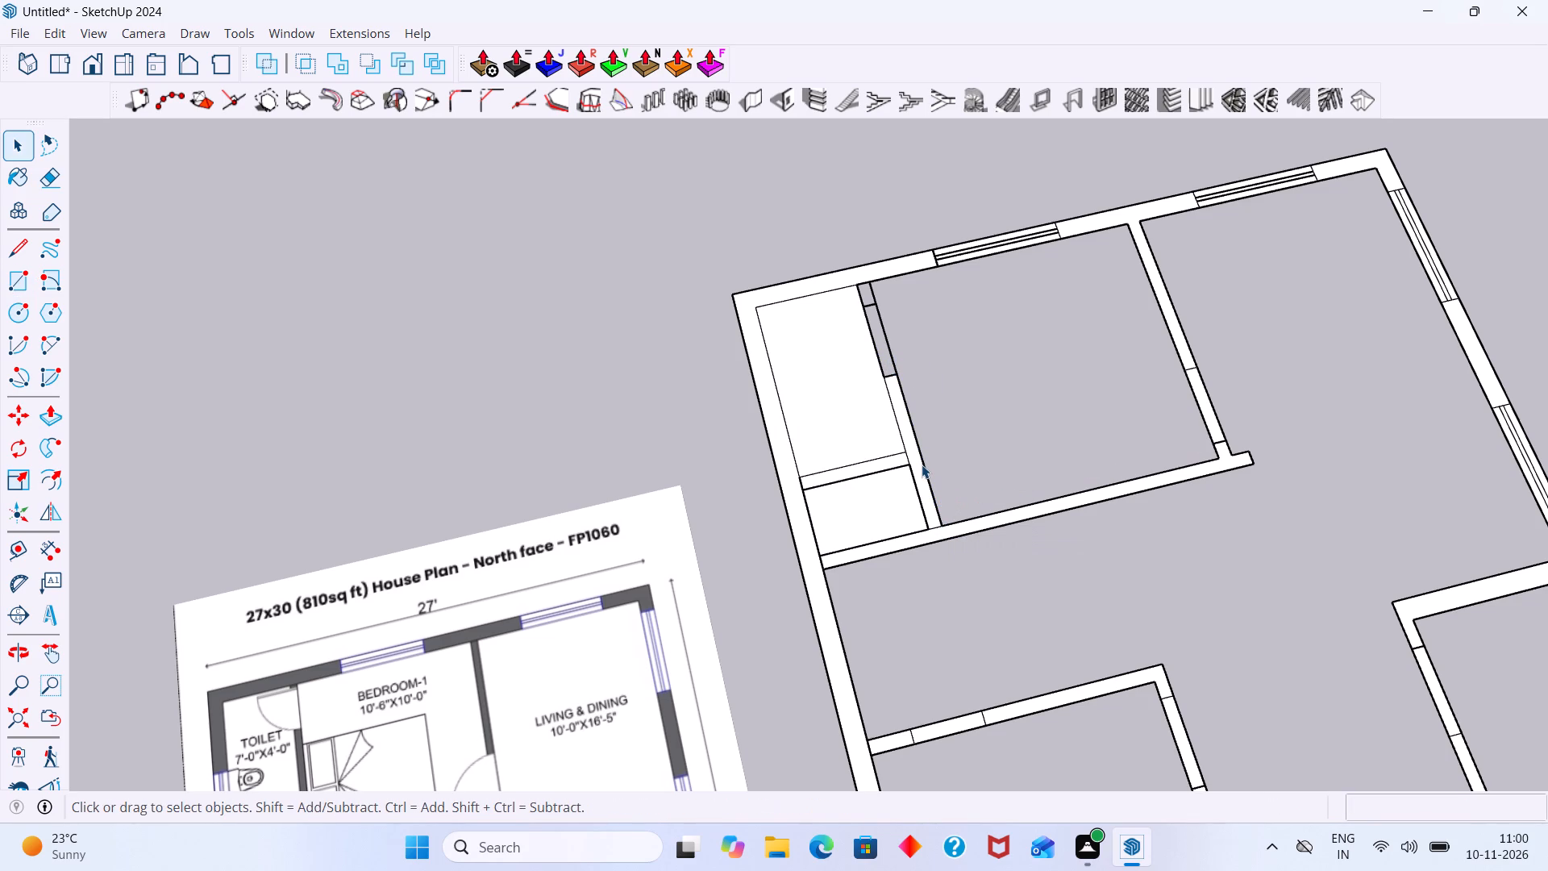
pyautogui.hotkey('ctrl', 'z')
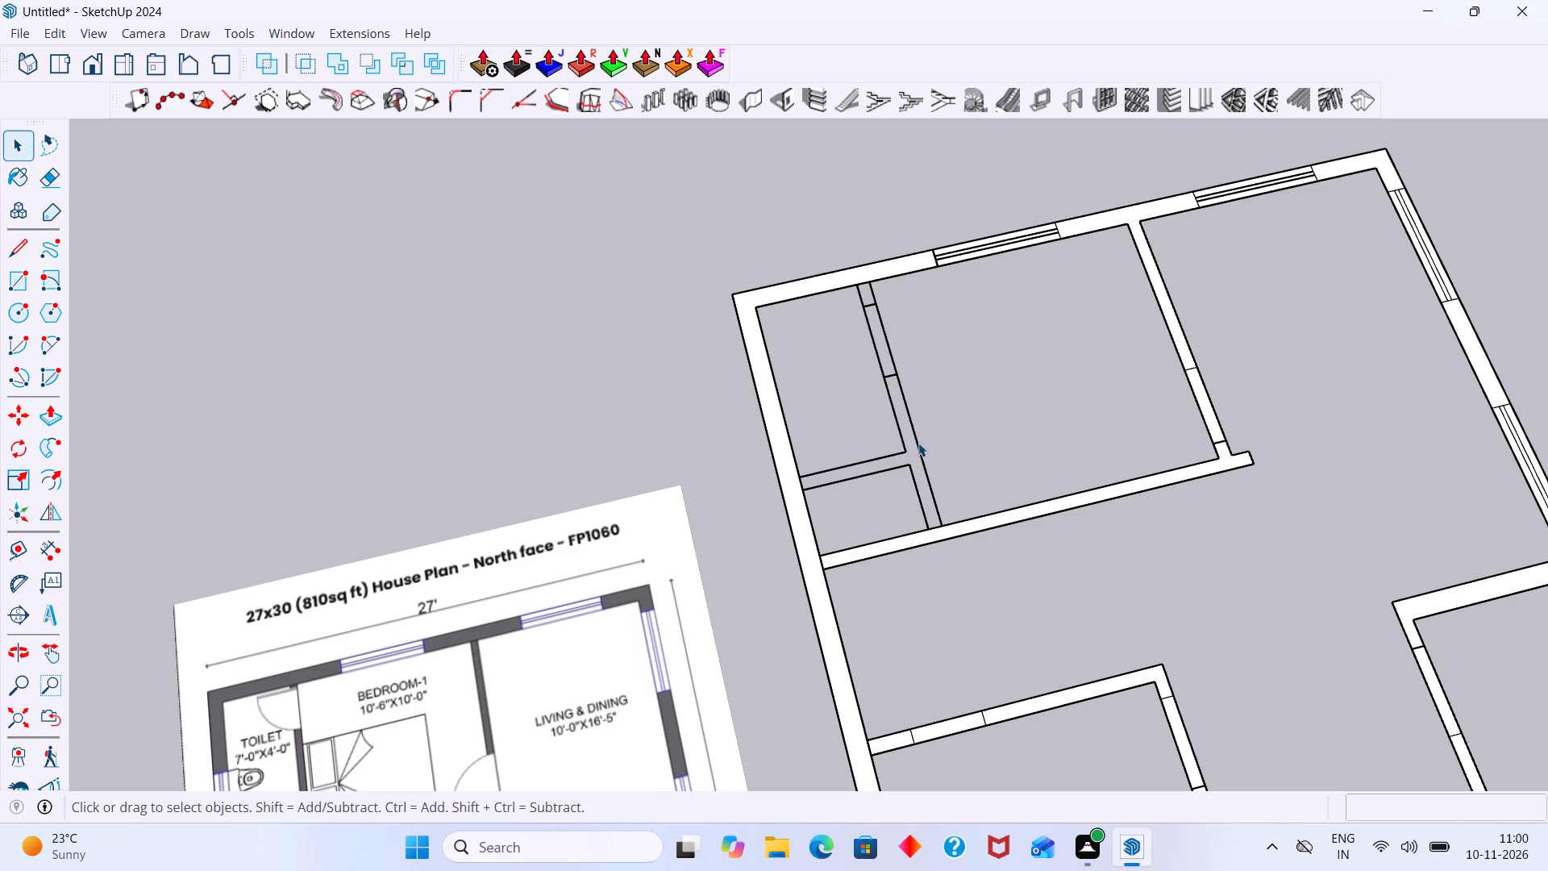
# Draw a rectangle about 6' 7/16" long over the bedroom-1 and toilet dividing wall, from the toilet door opening to the long wall.
pyautogui.write('er')
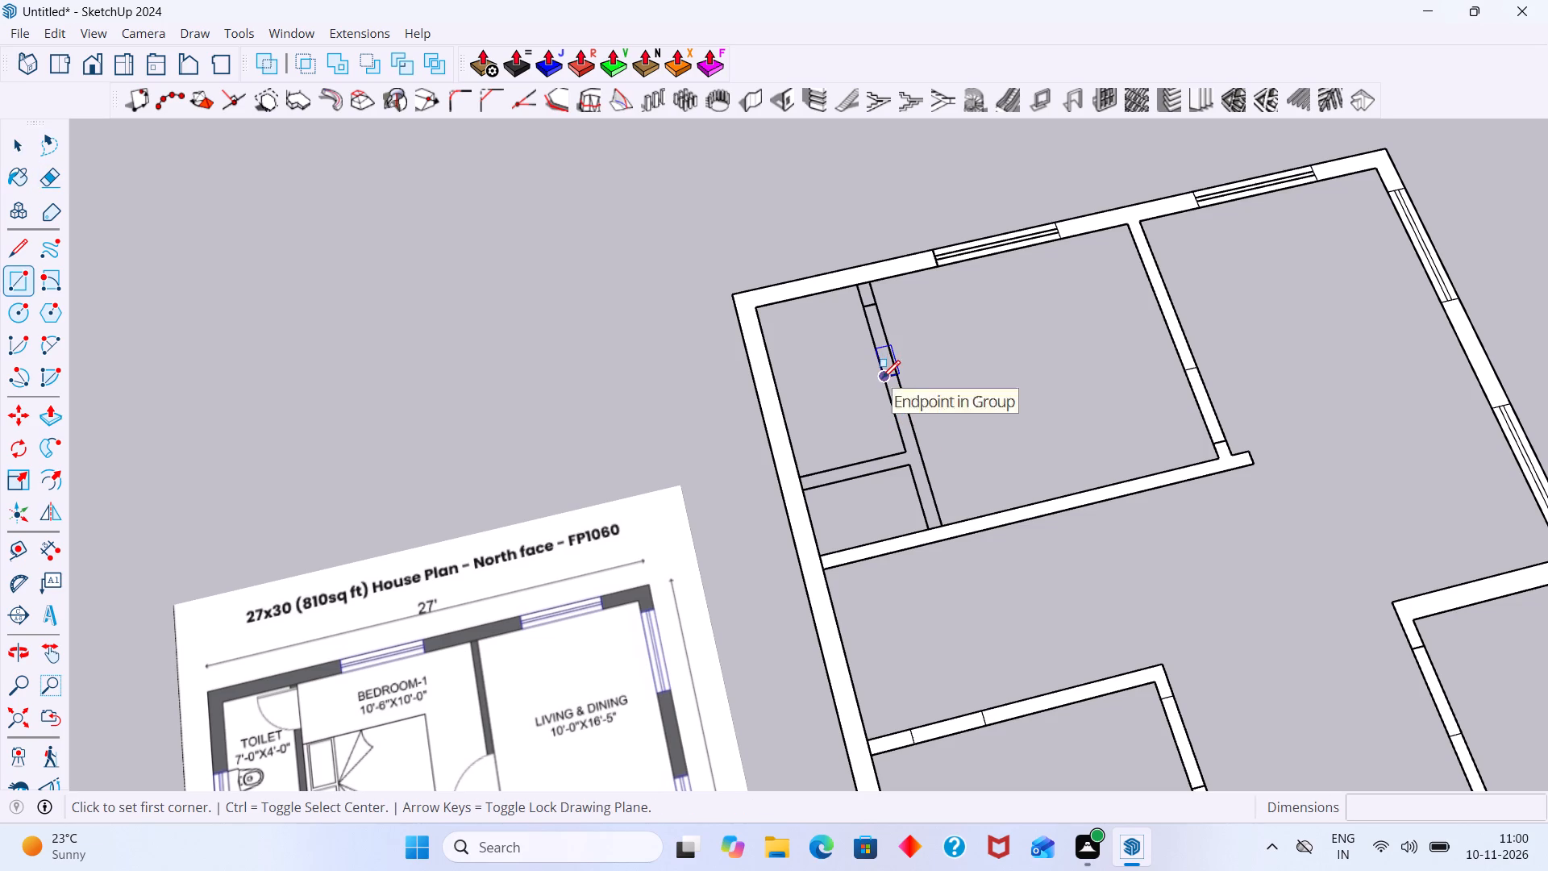
pyautogui.click(882, 378)
pyautogui.click(940, 523)
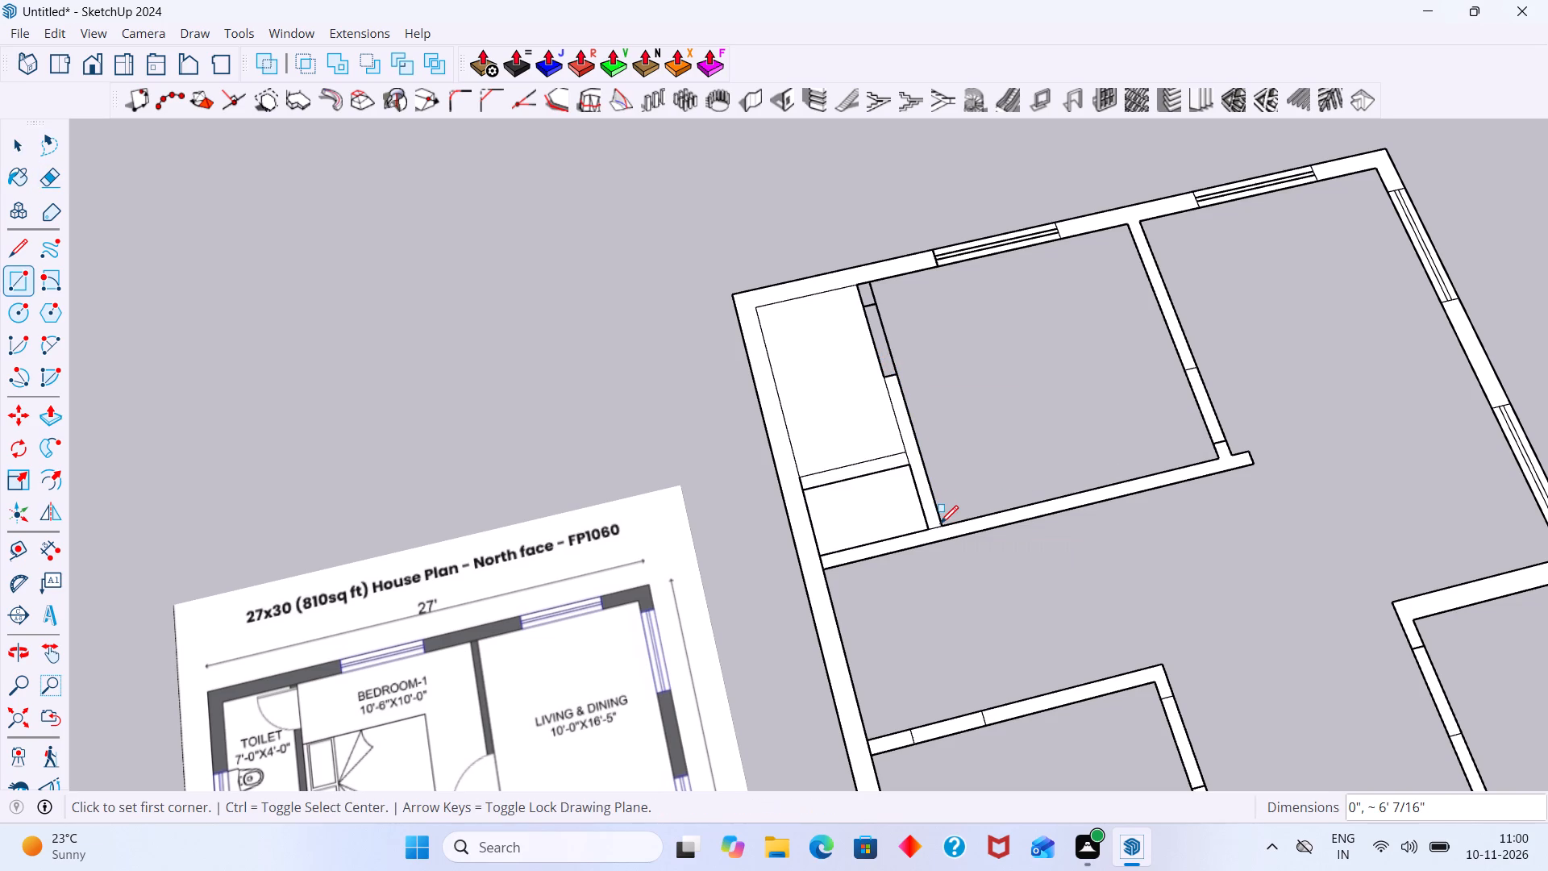
pyautogui.press('space')
# Delete the floor faces filling the toilet beside bedroom-1 and the small shaft below it.
pyautogui.click(900, 513)
pyautogui.press('Delete')
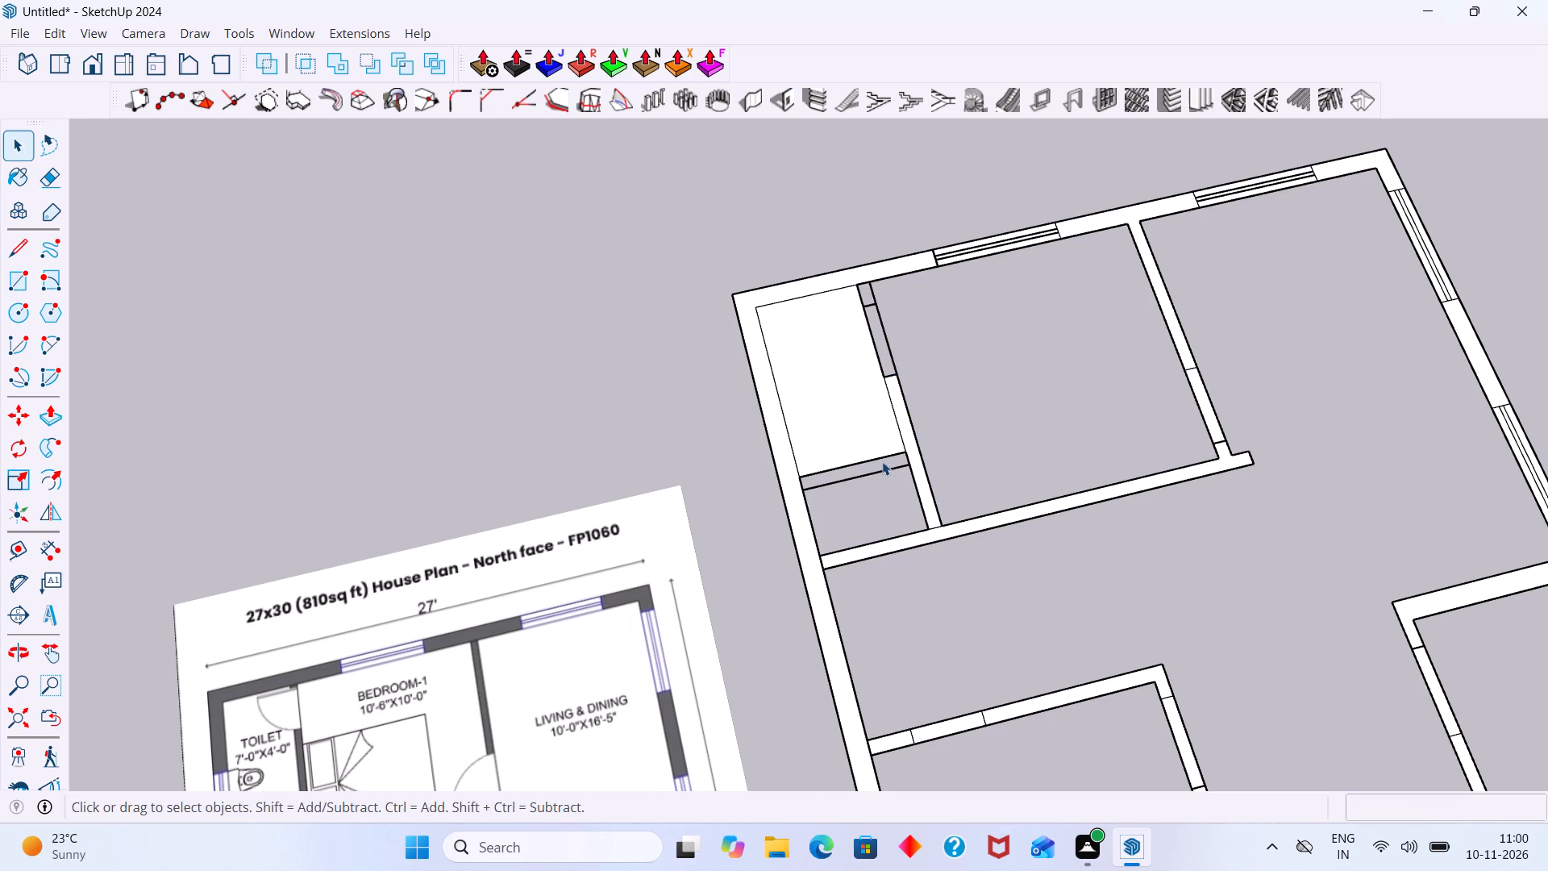
pyautogui.click(866, 434)
pyautogui.press('Delete')
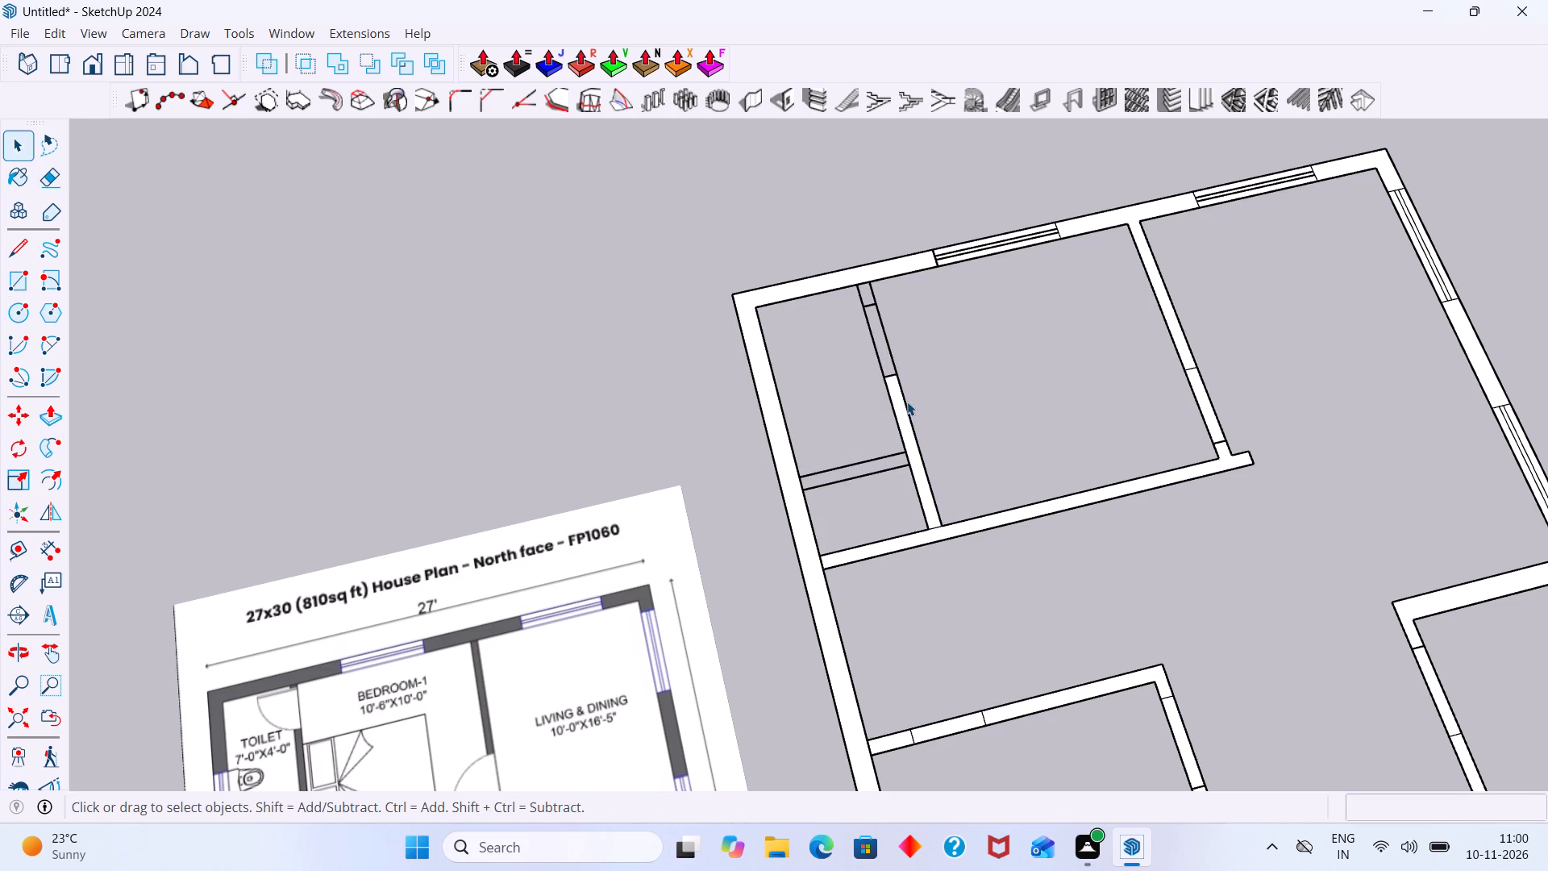
# Draw a 4' by 6" rectangle over the partition wall between the toilet and the small shaft.
pyautogui.press('r')
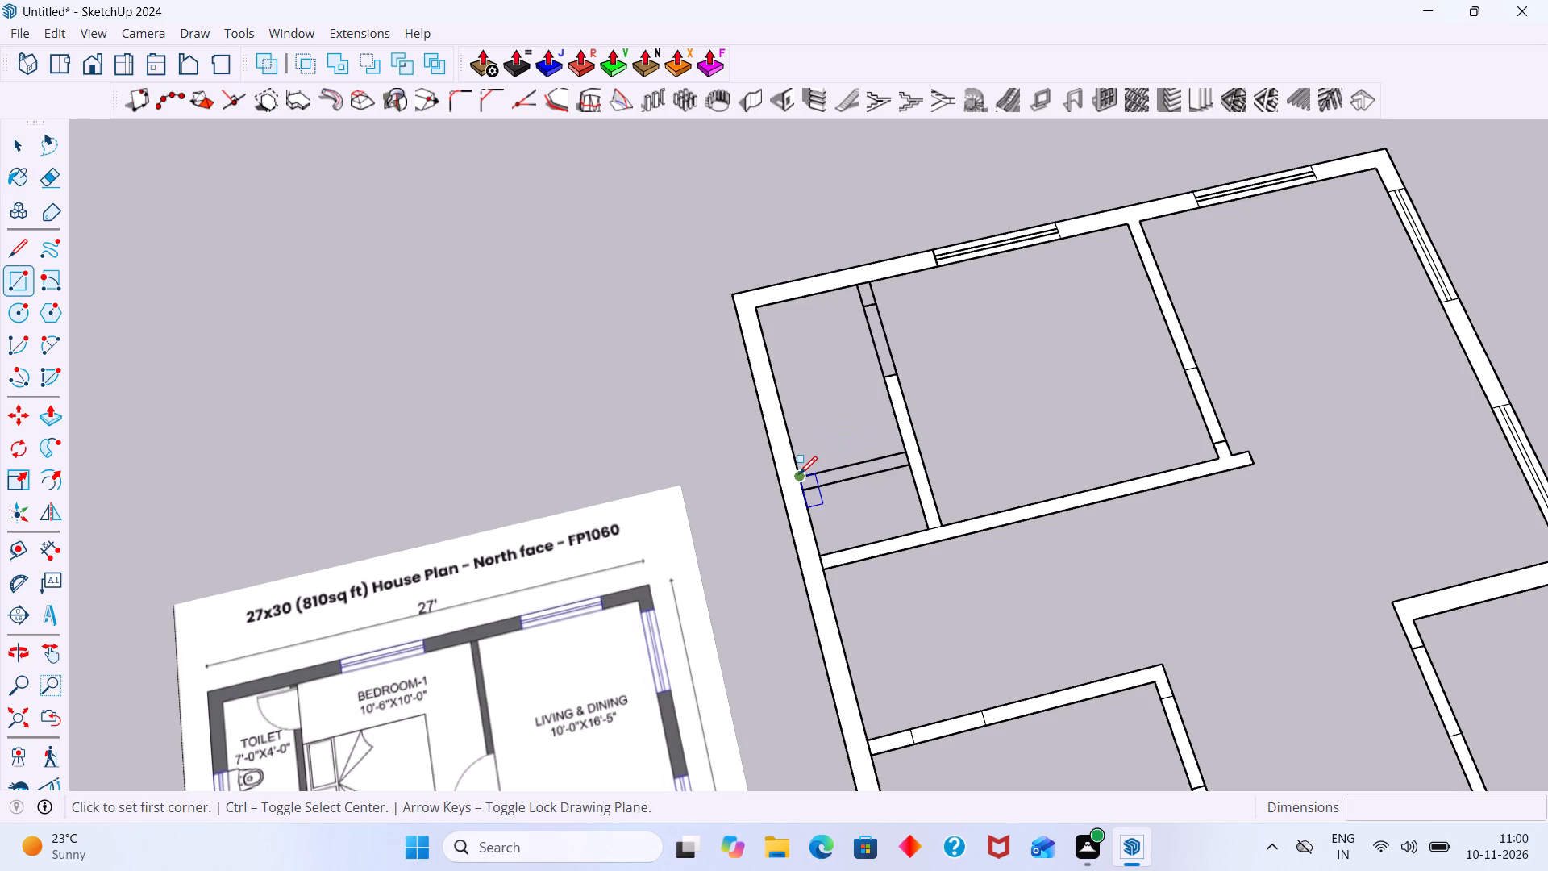
pyautogui.click(799, 474)
pyautogui.click(909, 465)
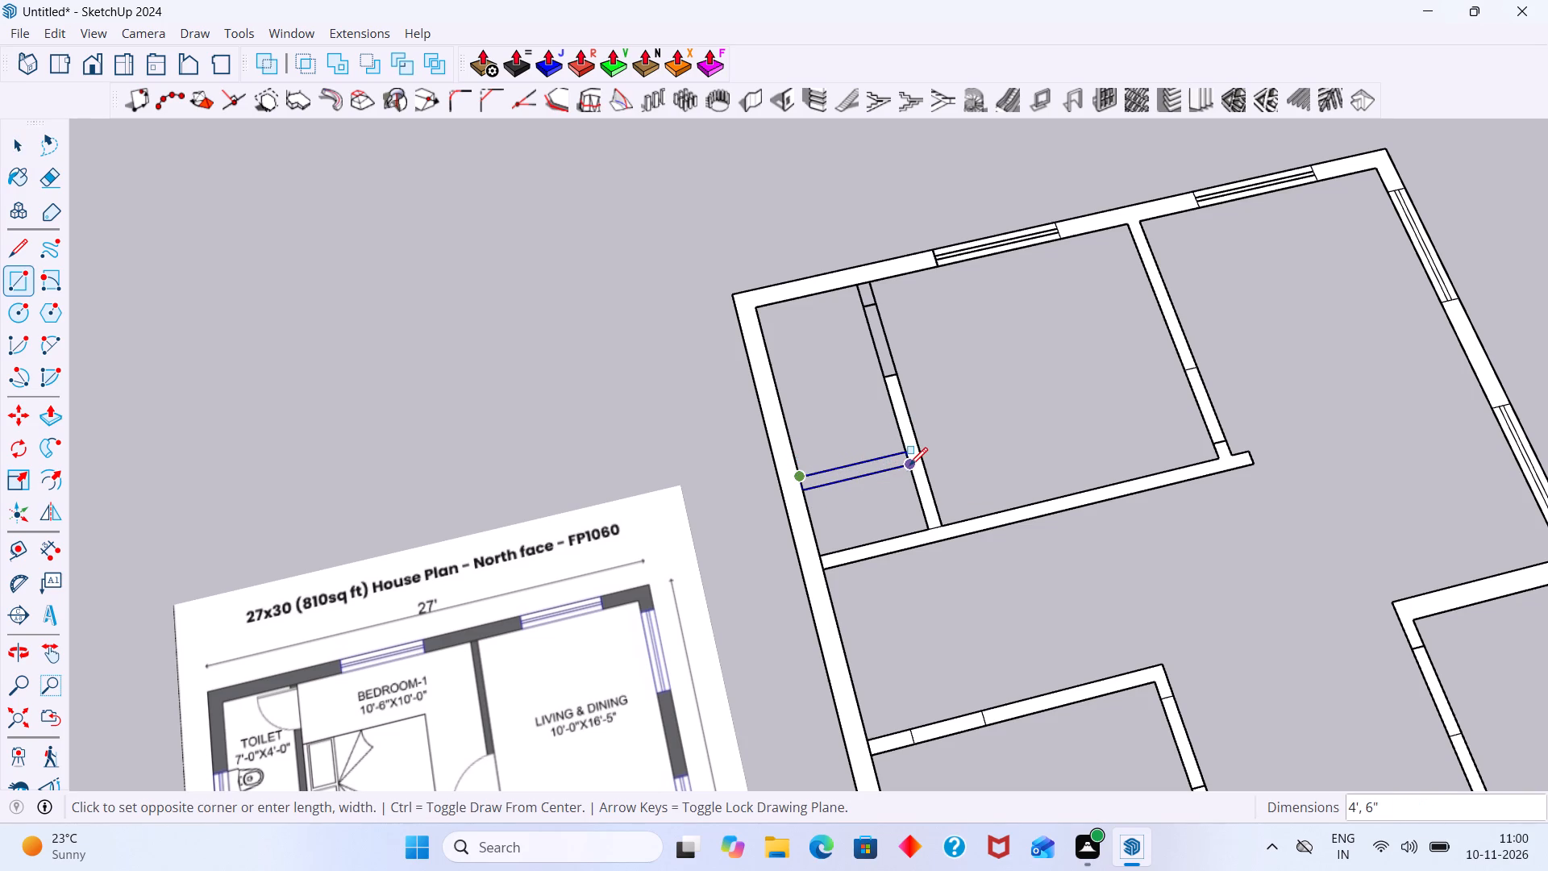
pyautogui.press('space')
# Delete the floor faces filling the small shaft and the toilet on either side of the partition wall.
pyautogui.click(892, 485)
pyautogui.press('Delete')
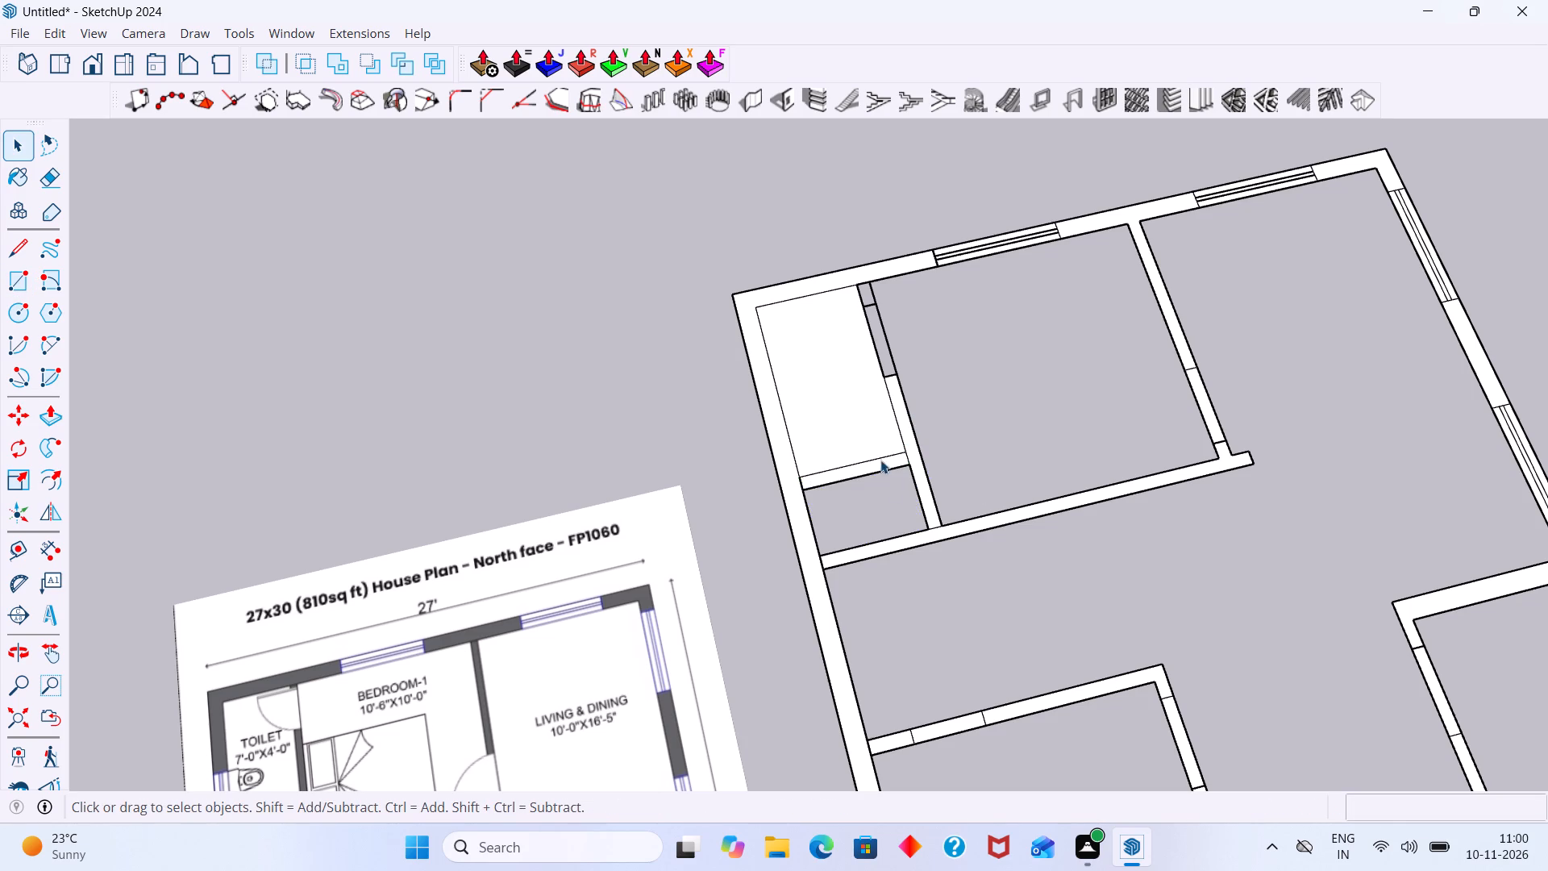
pyautogui.click(859, 419)
pyautogui.press('Delete')
# Draw a 6" by 3' rectangle over the toilet door opening and another over the wall stub between it and the outer wall.
pyautogui.press('r')
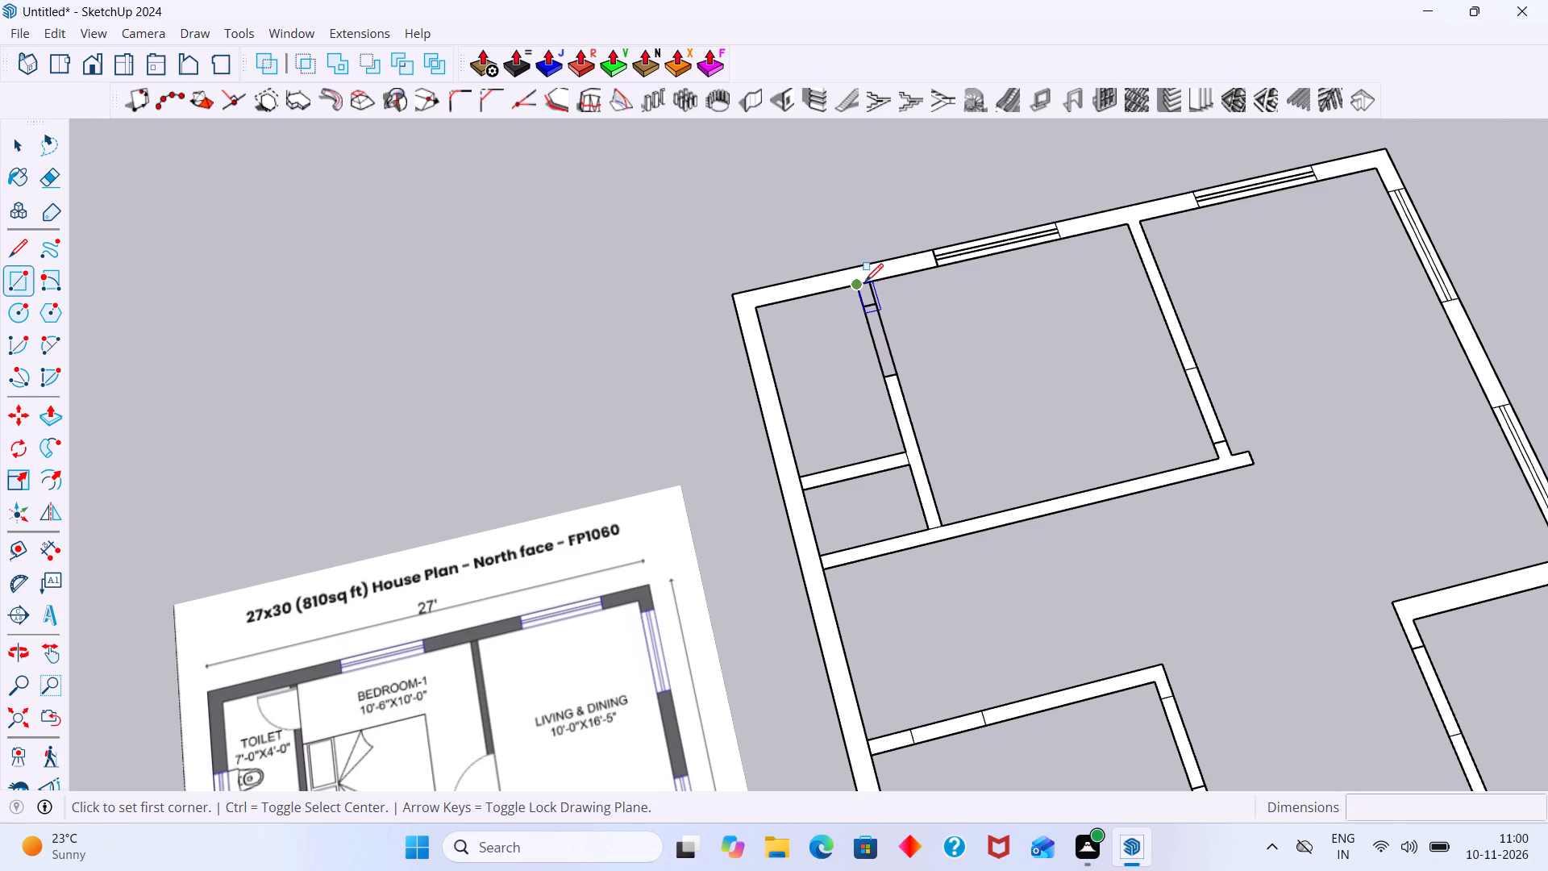
pyautogui.scroll(5, 860, 311)
pyautogui.click(864, 306)
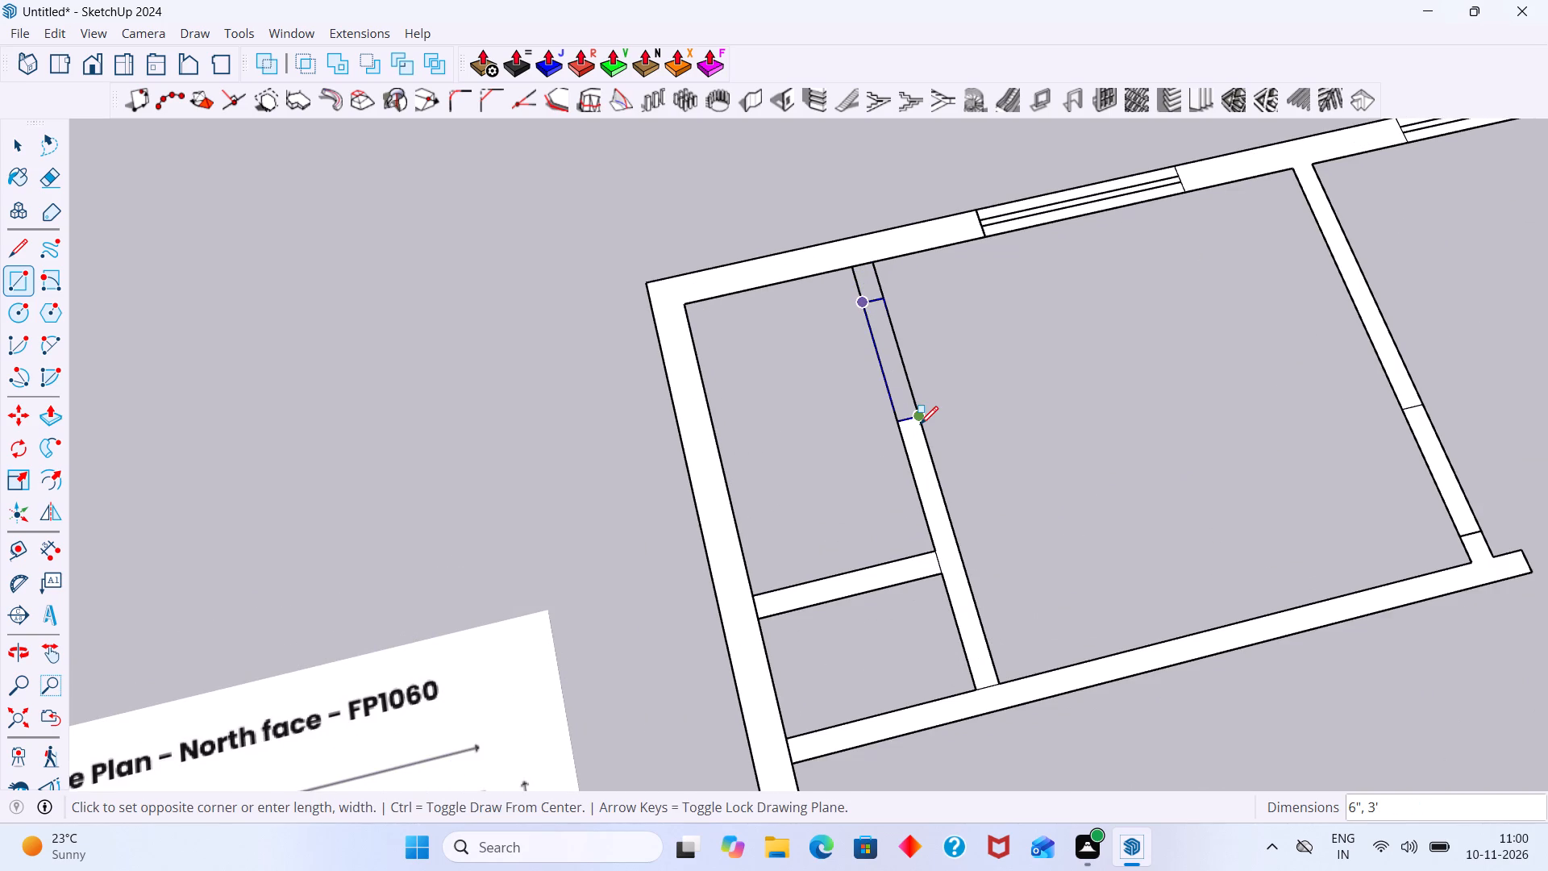
pyautogui.click(921, 421)
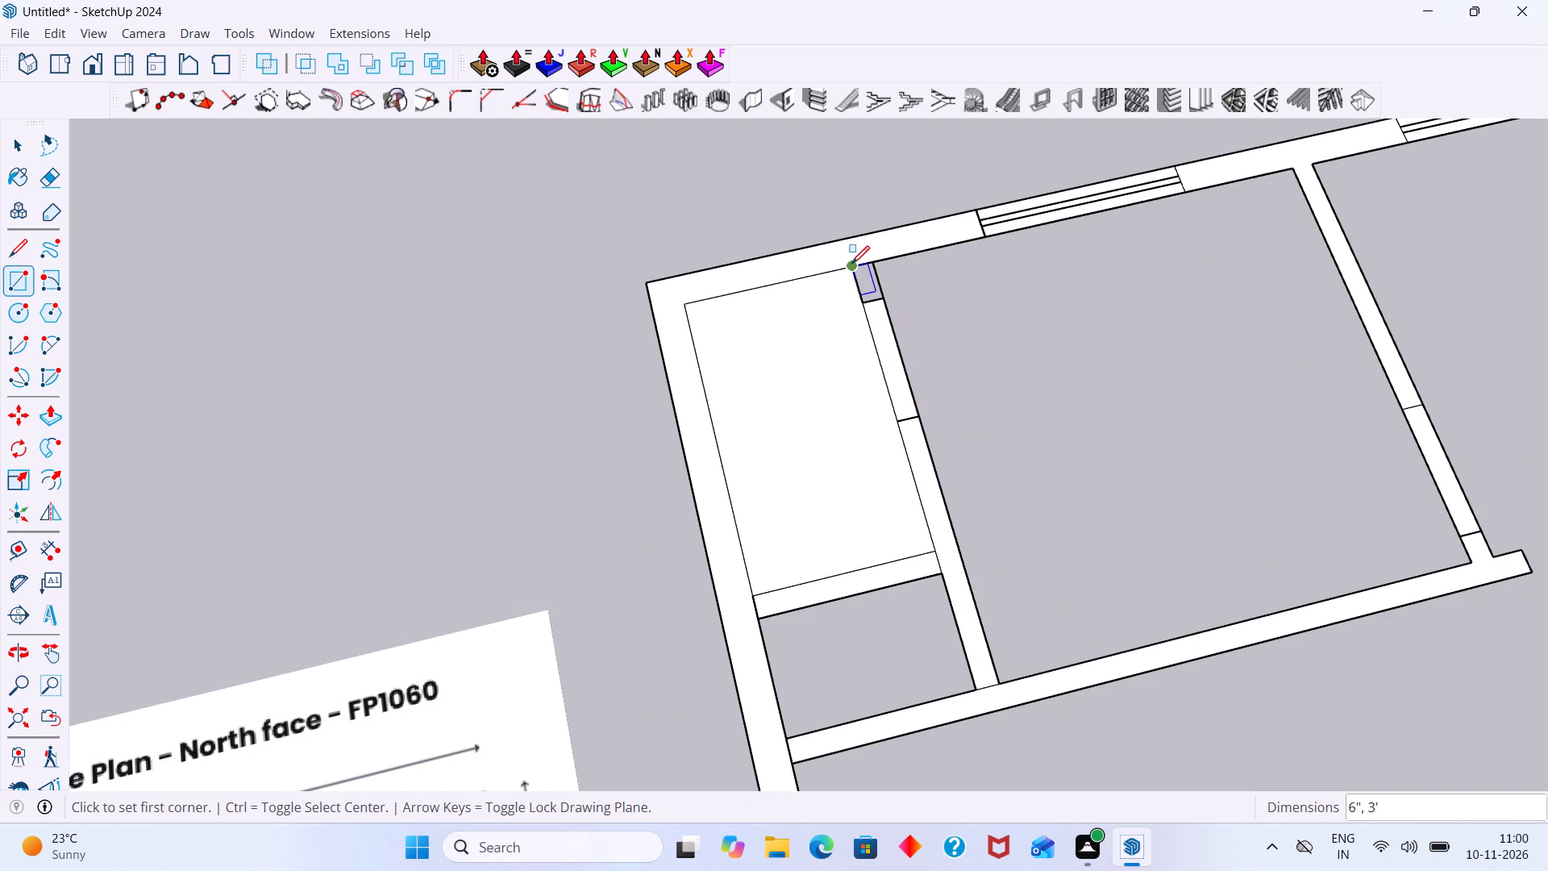
pyautogui.click(851, 264)
pyautogui.click(885, 296)
pyautogui.press('space')
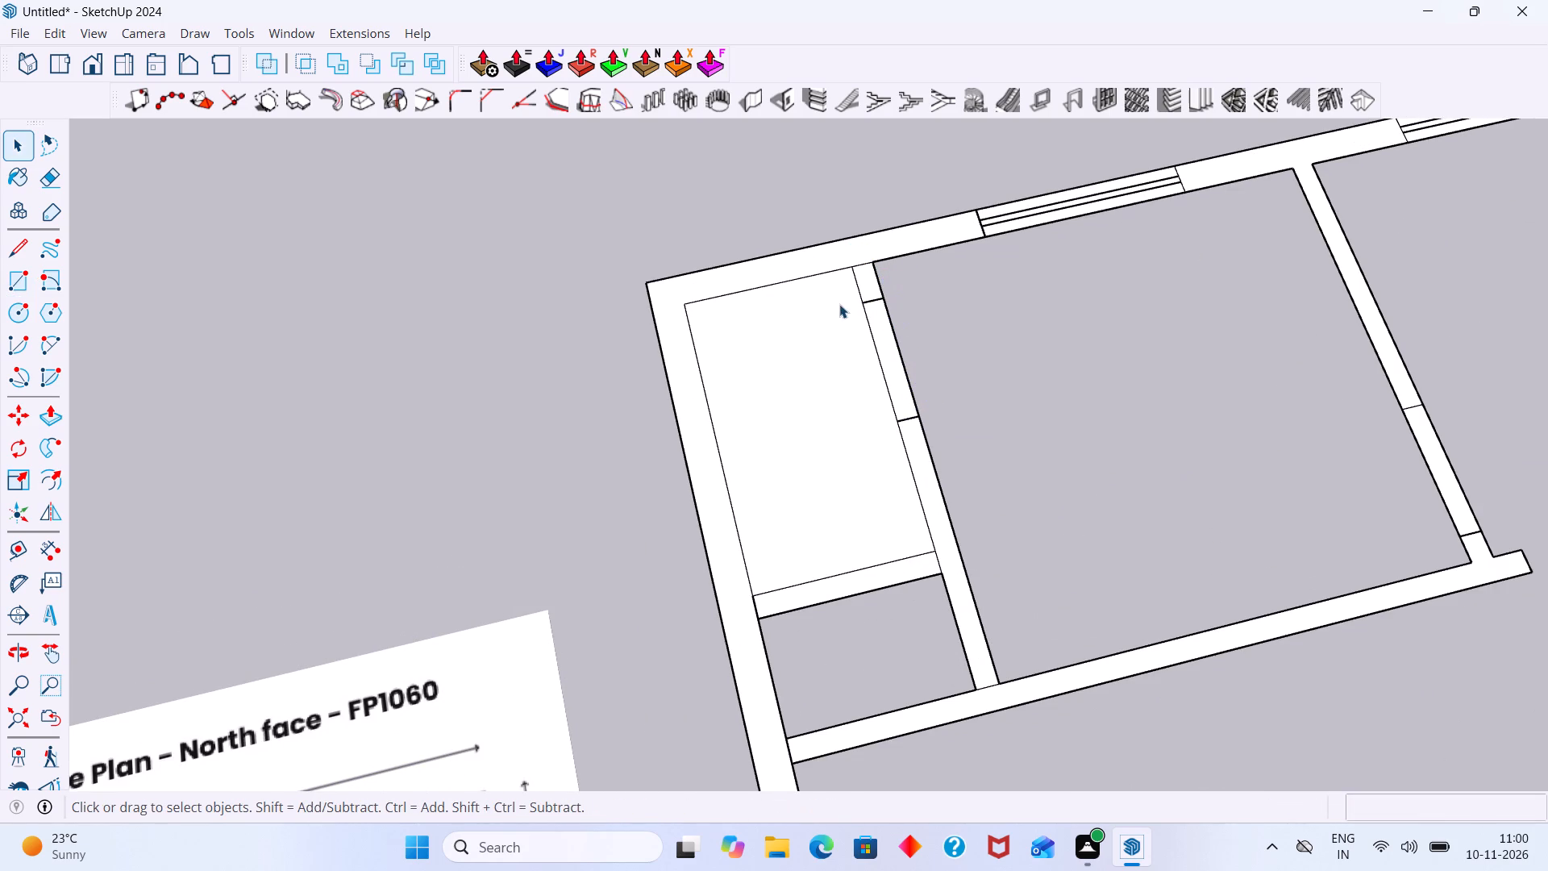
# Delete the floor face filling the toilet beside bedroom-1.
pyautogui.click(834, 306)
pyautogui.press('Delete')
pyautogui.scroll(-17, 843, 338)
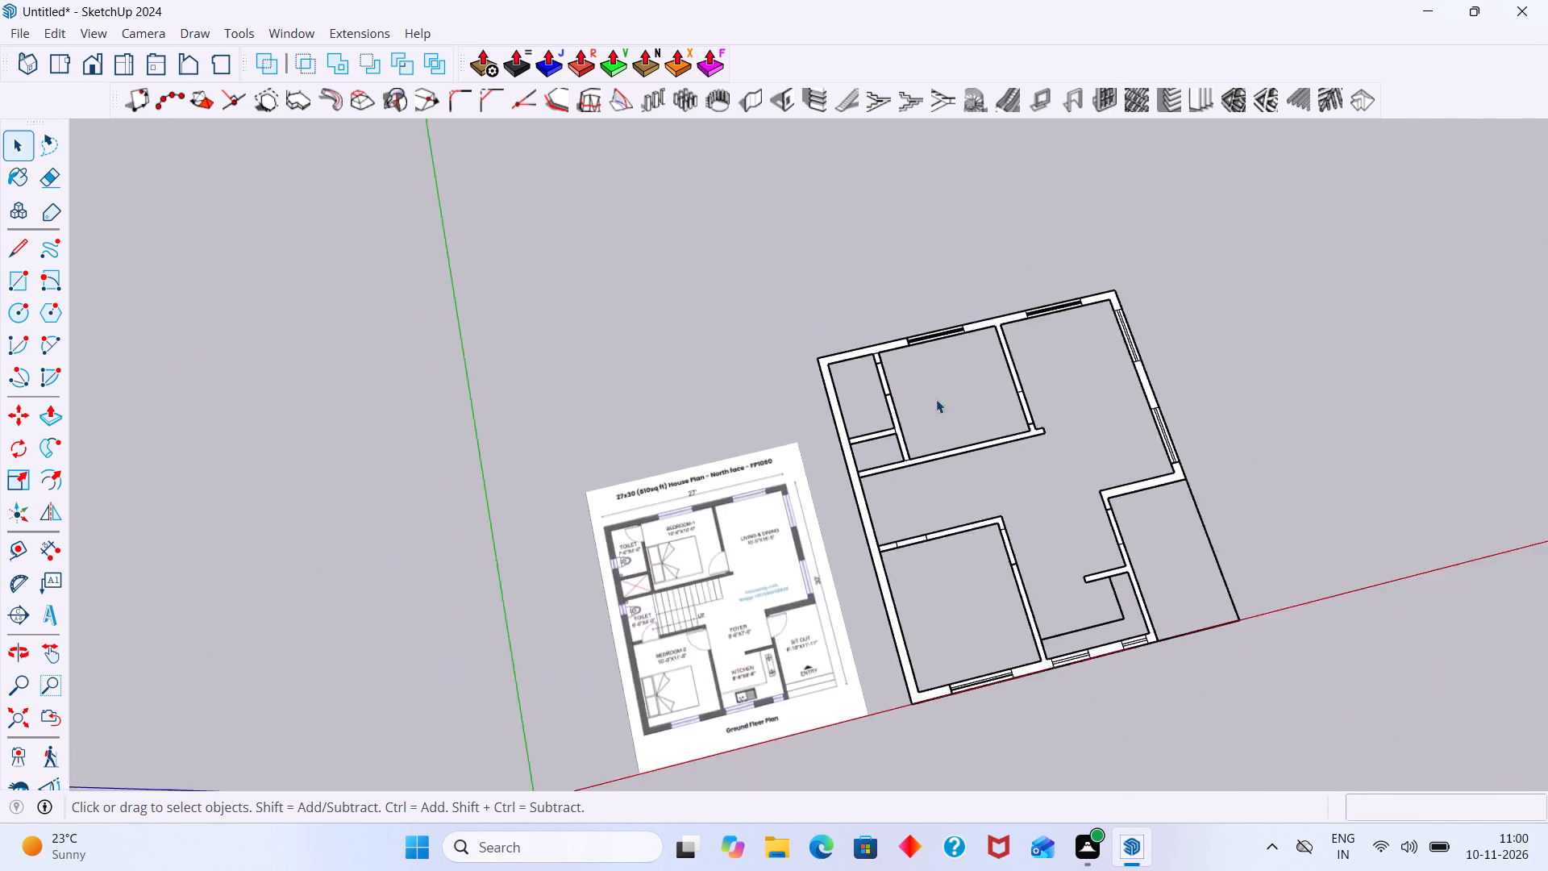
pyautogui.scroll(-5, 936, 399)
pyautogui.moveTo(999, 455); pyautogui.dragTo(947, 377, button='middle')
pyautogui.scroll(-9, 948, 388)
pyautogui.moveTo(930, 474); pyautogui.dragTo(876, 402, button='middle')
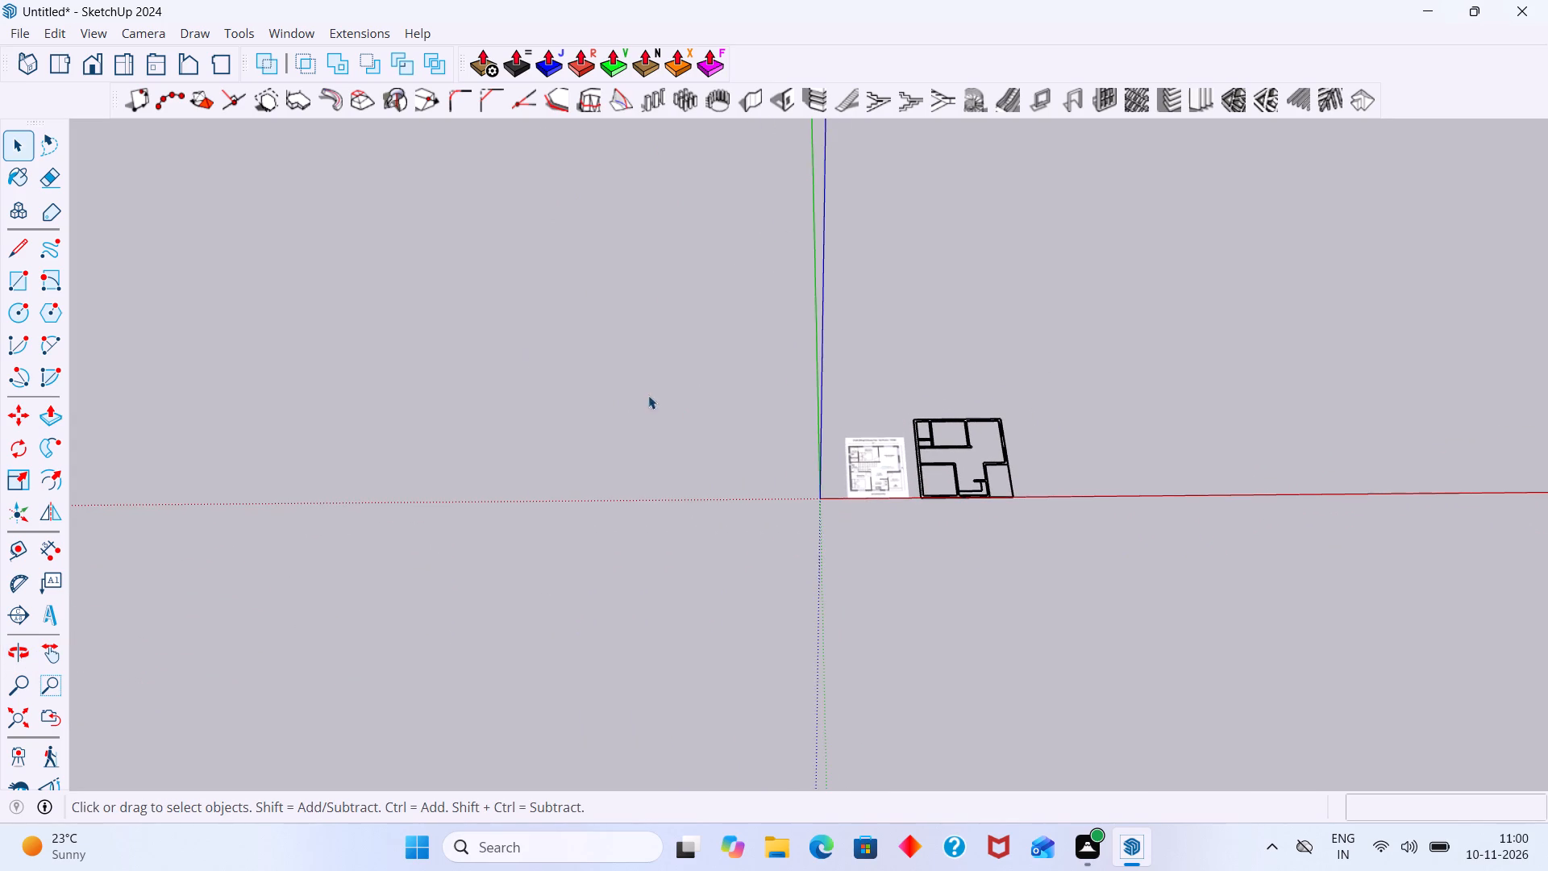
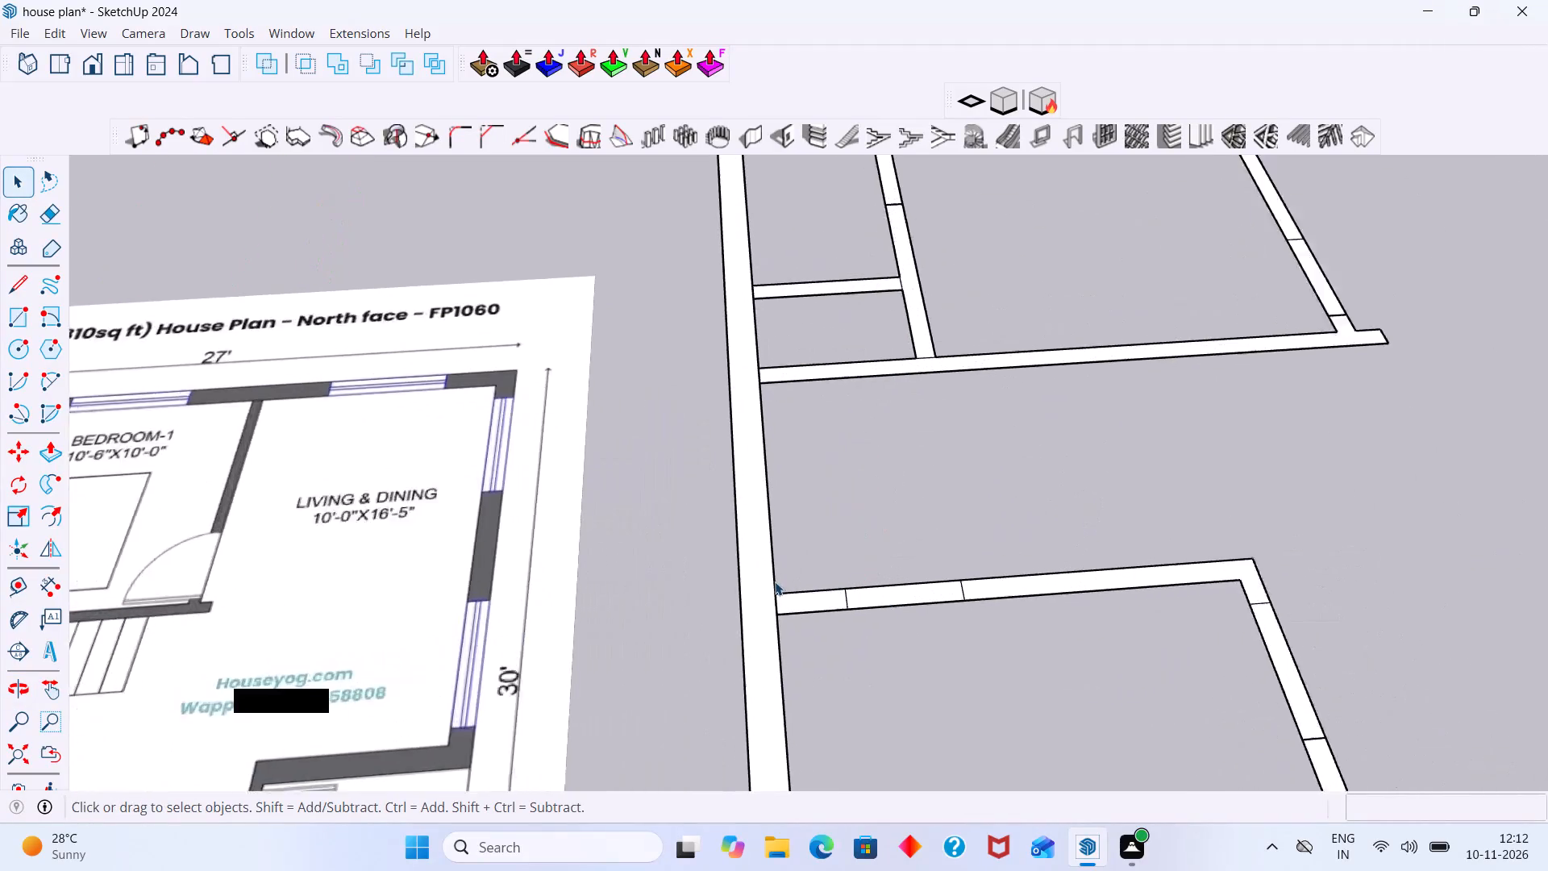
# Extrude the long outer wall face beside the toilets and staircase to 10' with the Extruder, and leave the extruded wall's editing.
pyautogui.scroll(2, 775, 581)
pyautogui.click(748, 585)
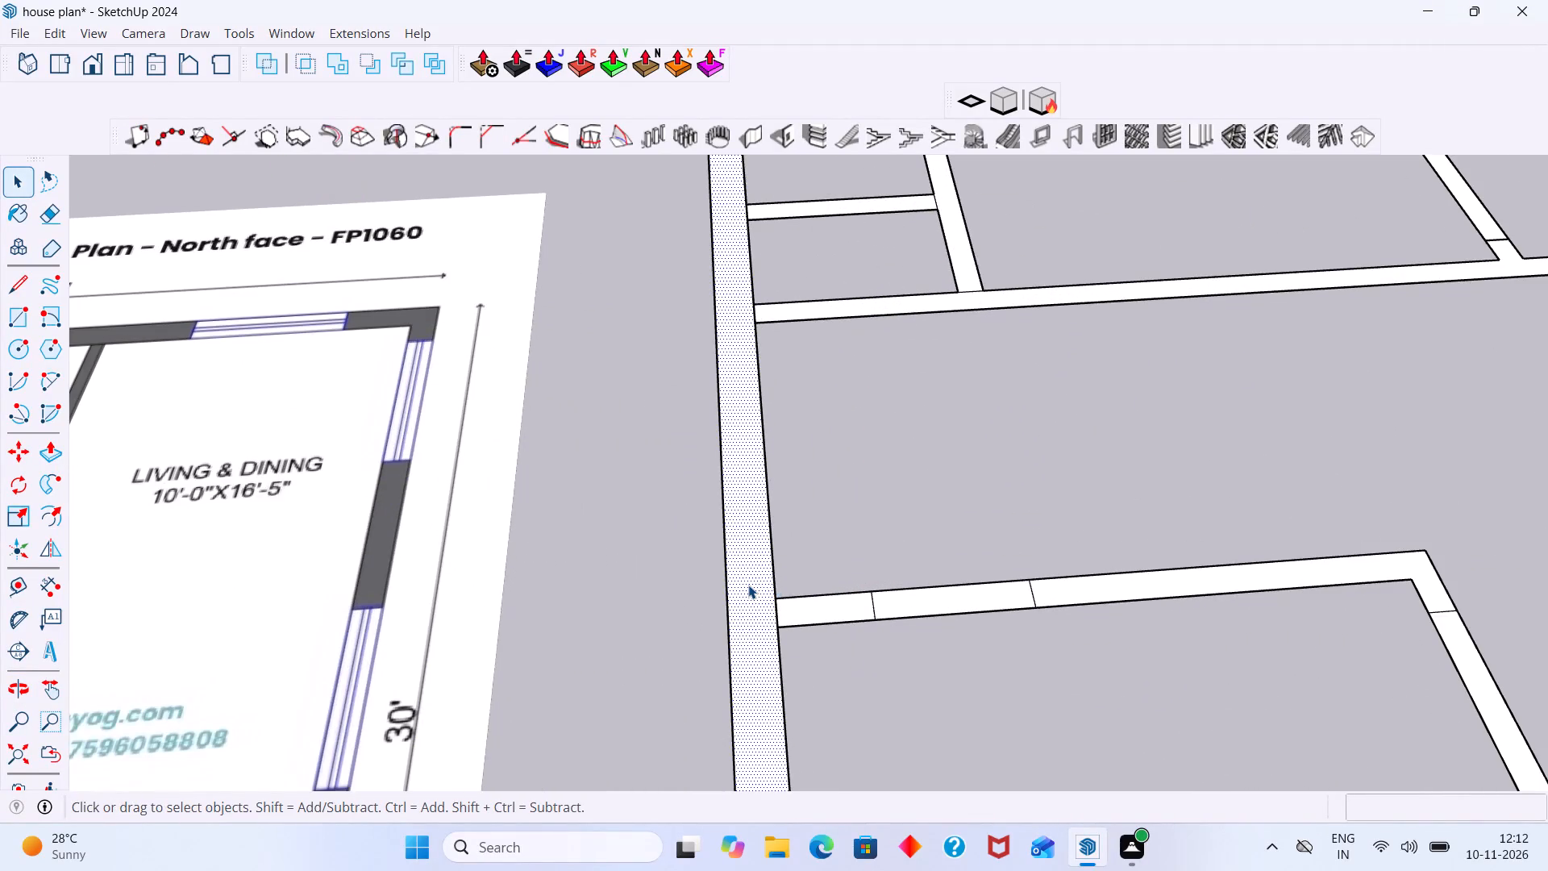
pyautogui.click(1008, 104)
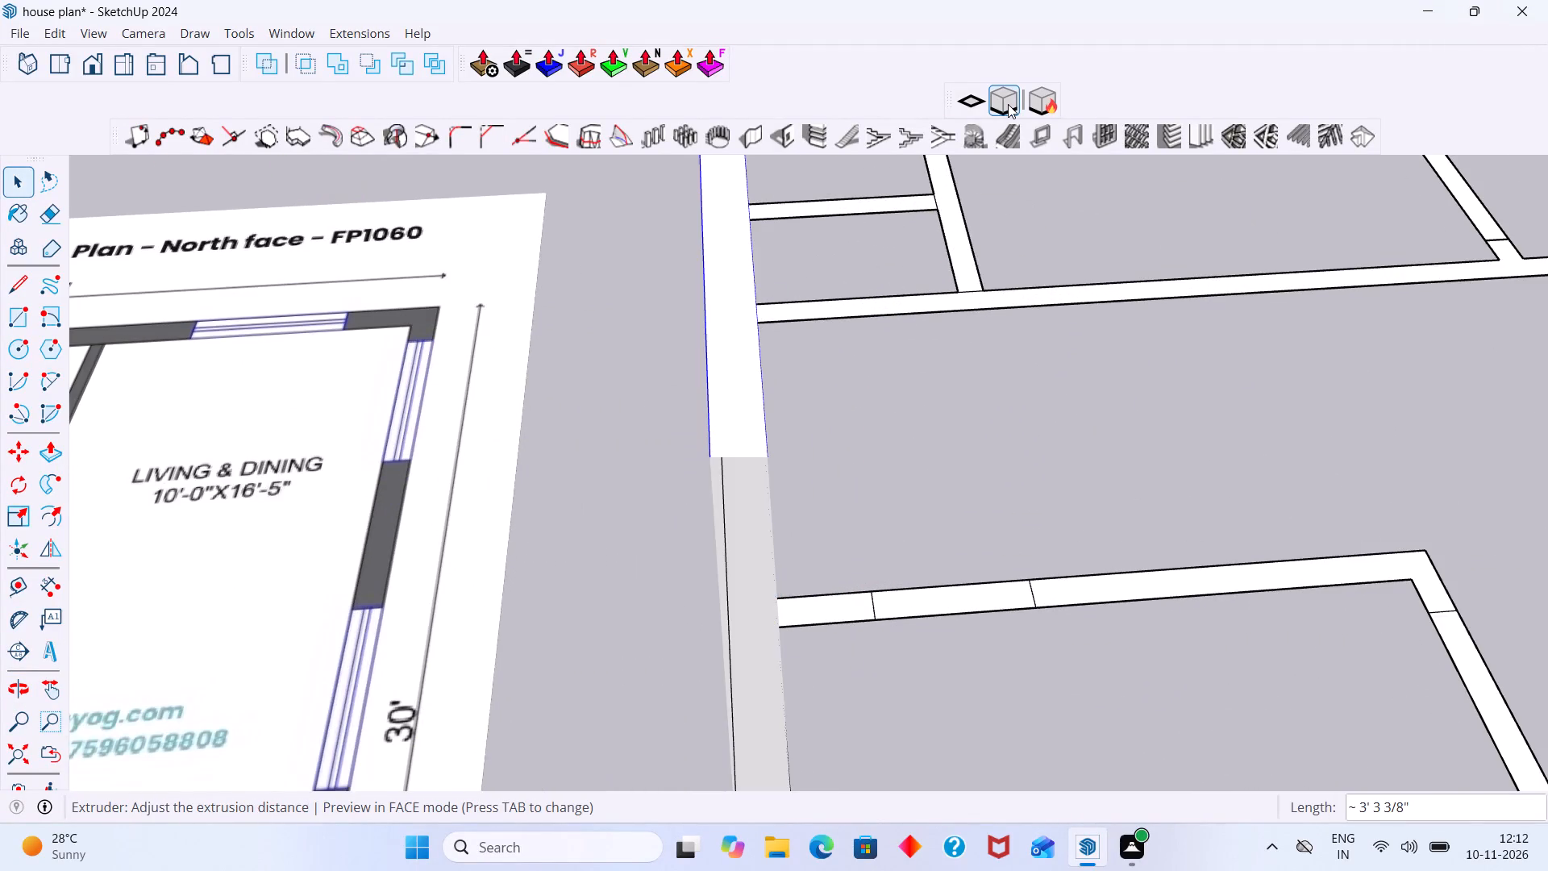
pyautogui.write("10'")
pyautogui.press('Return')
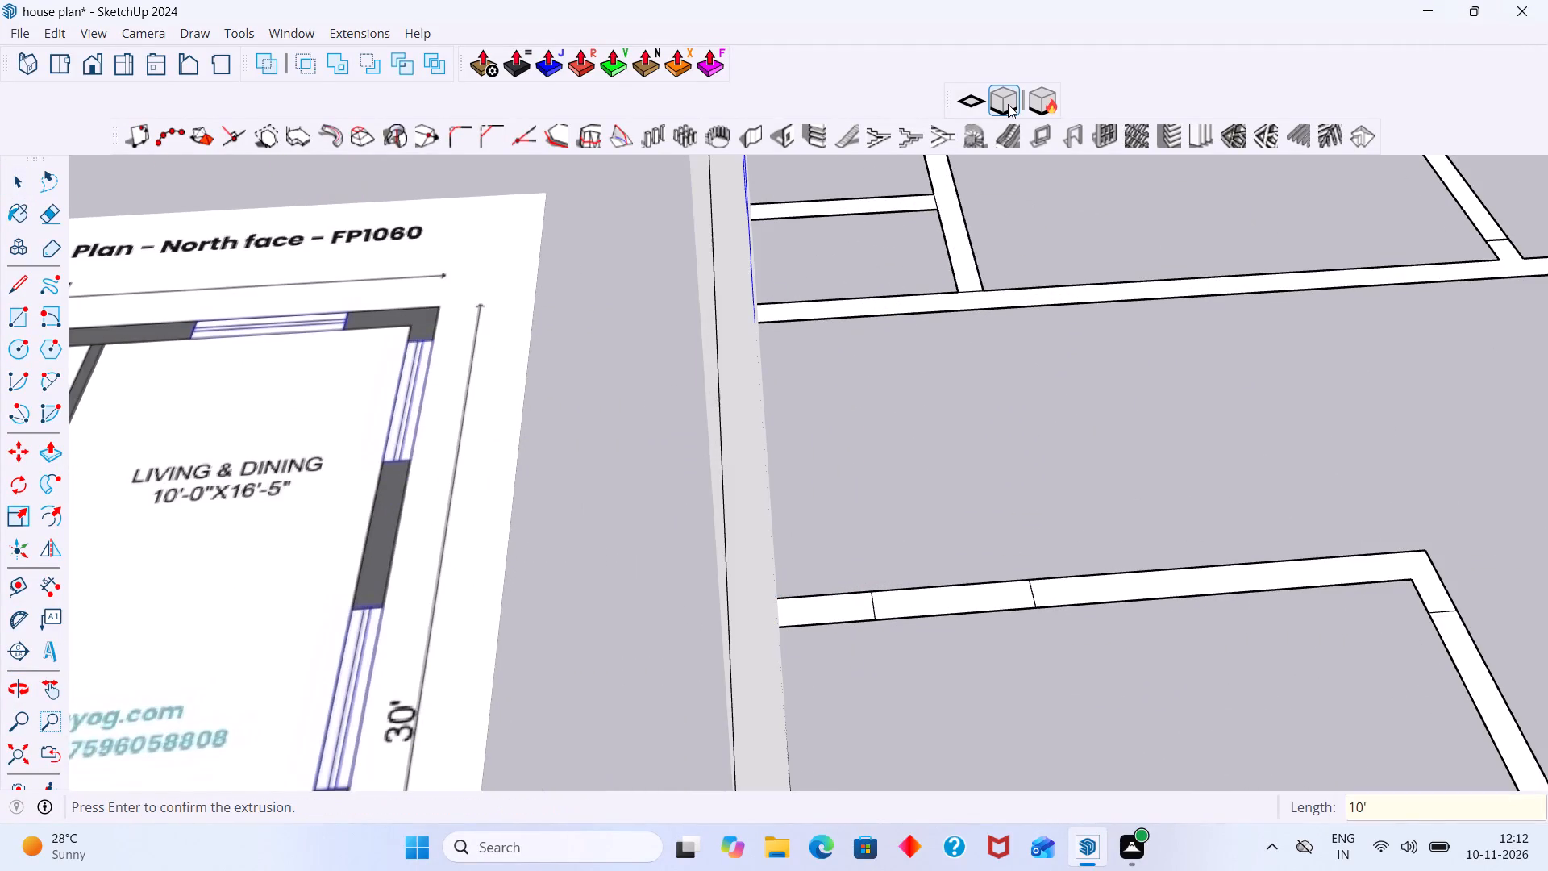
pyautogui.press('Return')
pyautogui.press('Return')
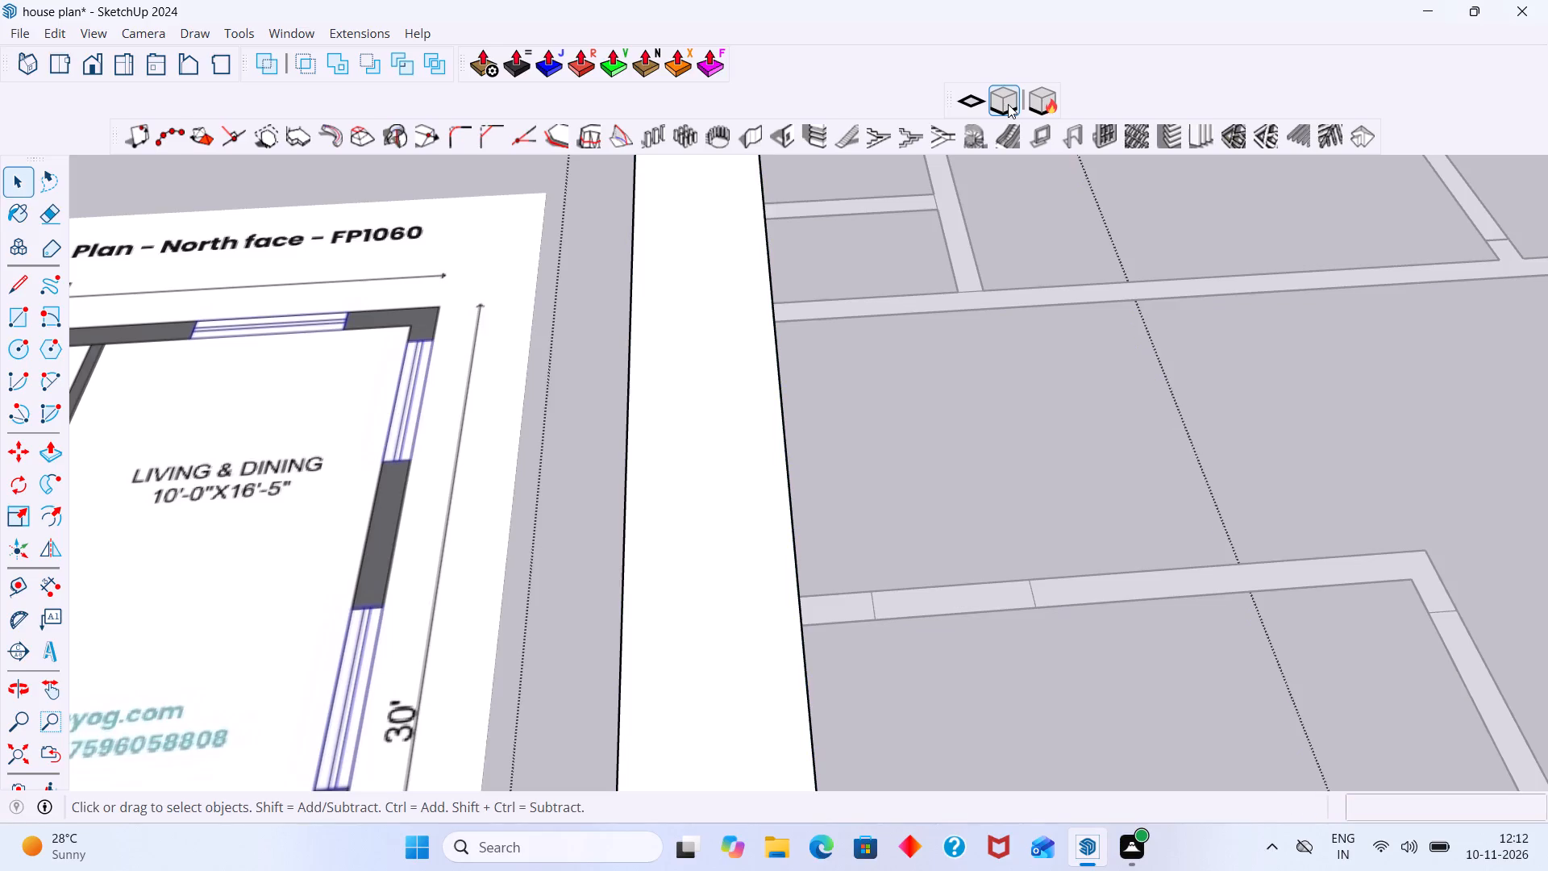
pyautogui.scroll(-14, 959, 380)
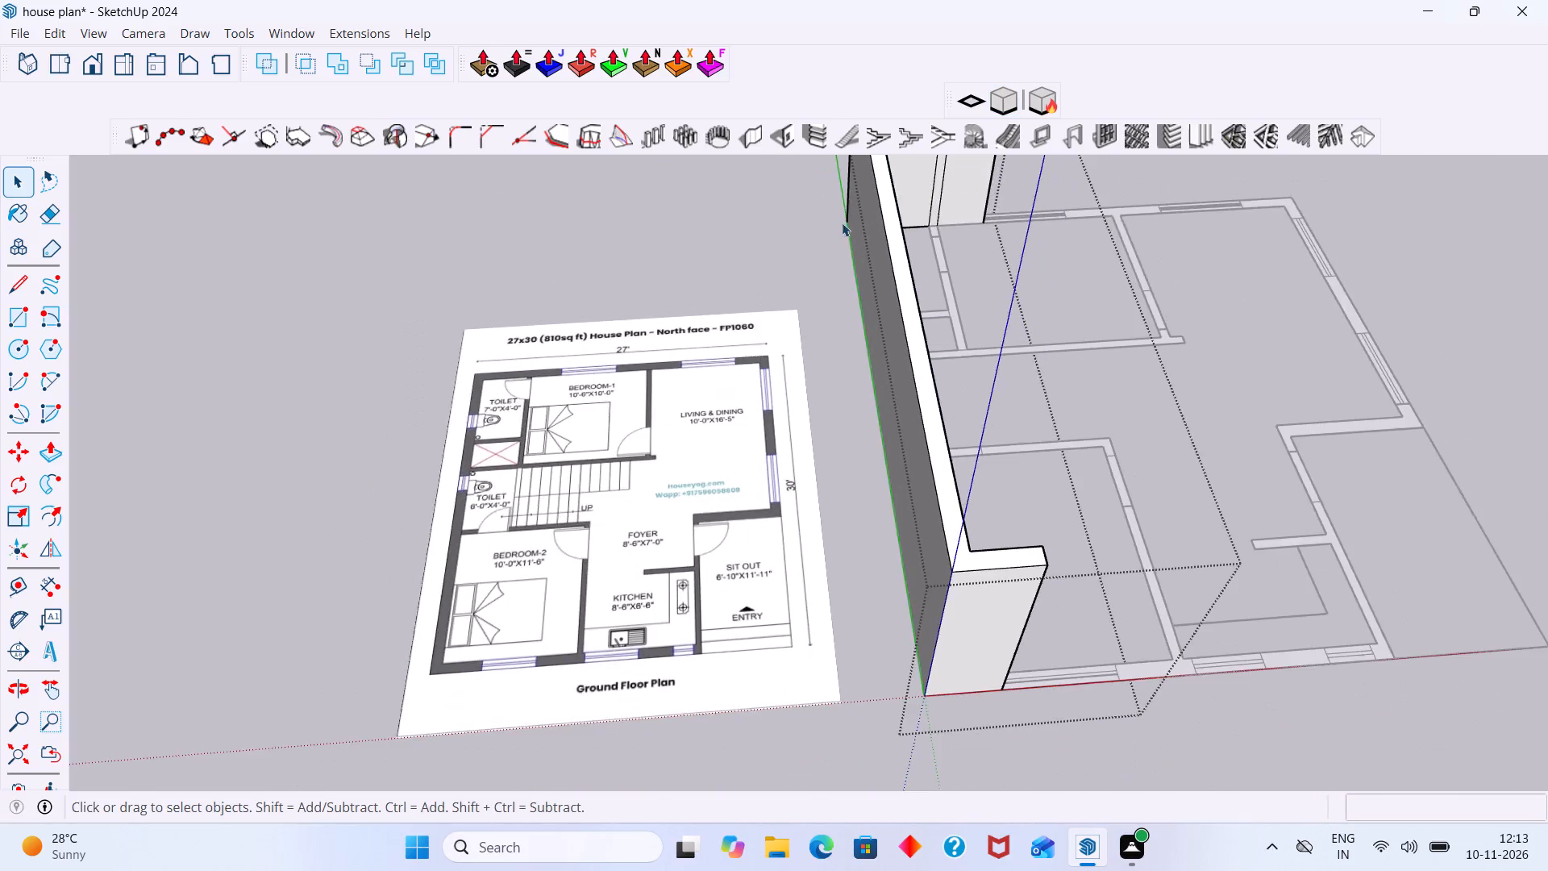
pyautogui.click(810, 205)
pyautogui.scroll(-7, 879, 229)
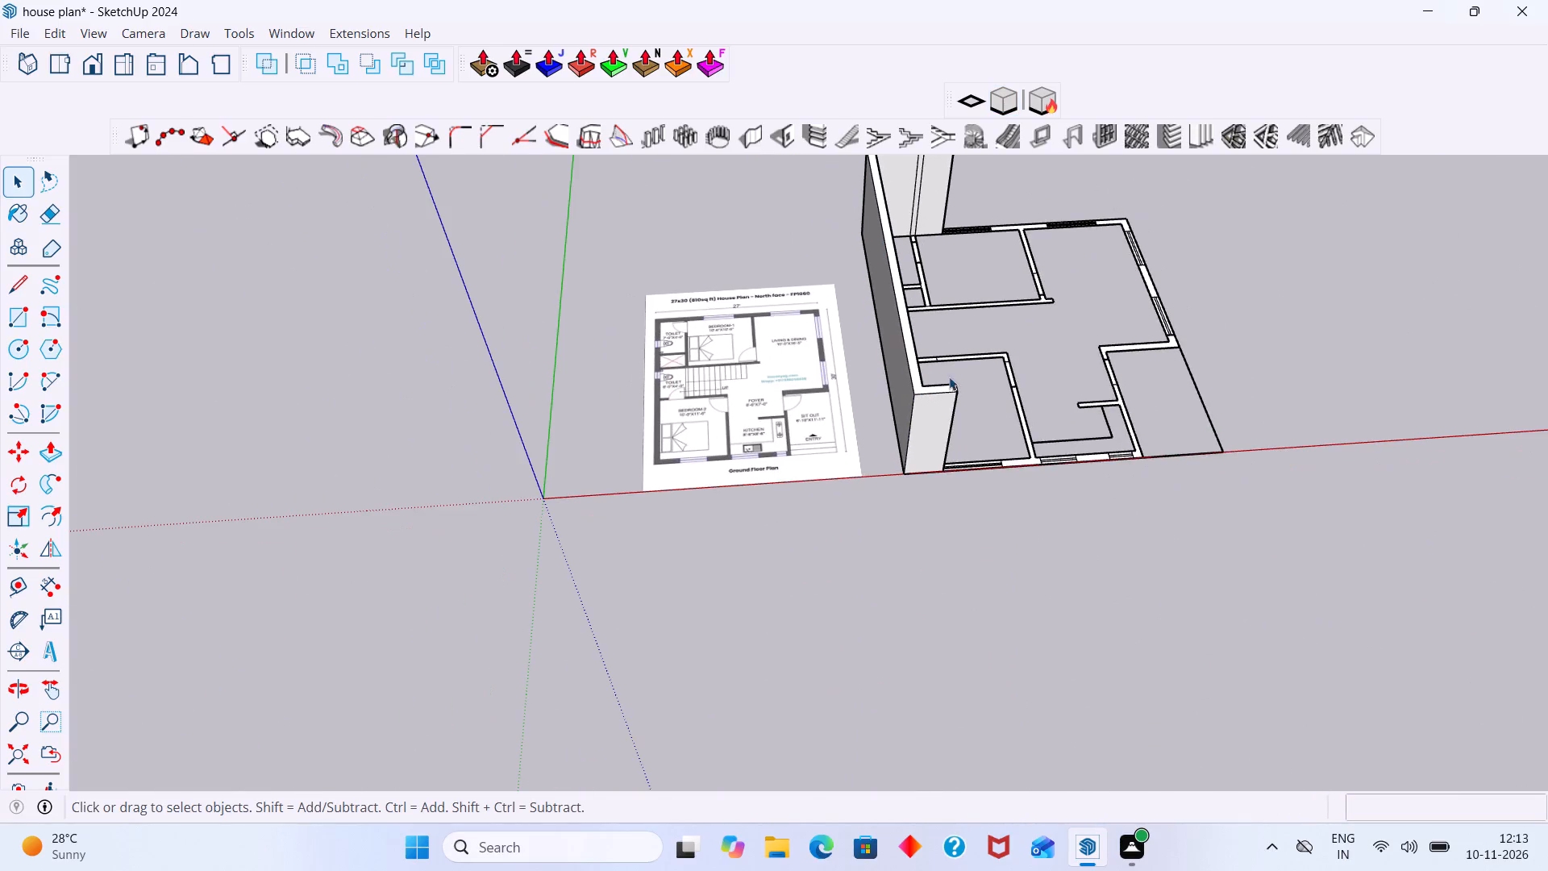
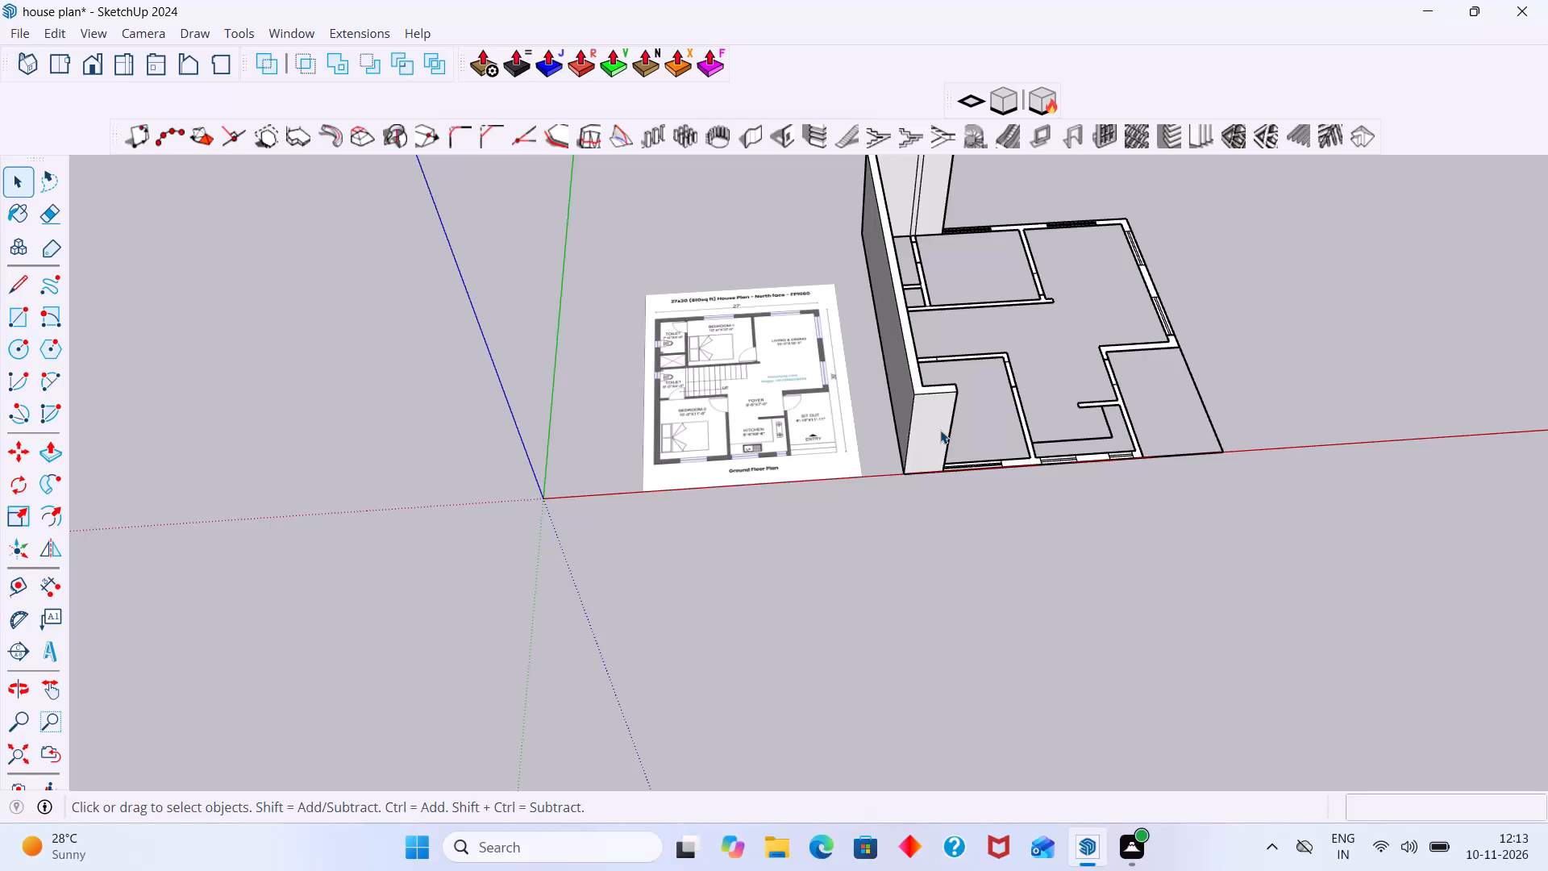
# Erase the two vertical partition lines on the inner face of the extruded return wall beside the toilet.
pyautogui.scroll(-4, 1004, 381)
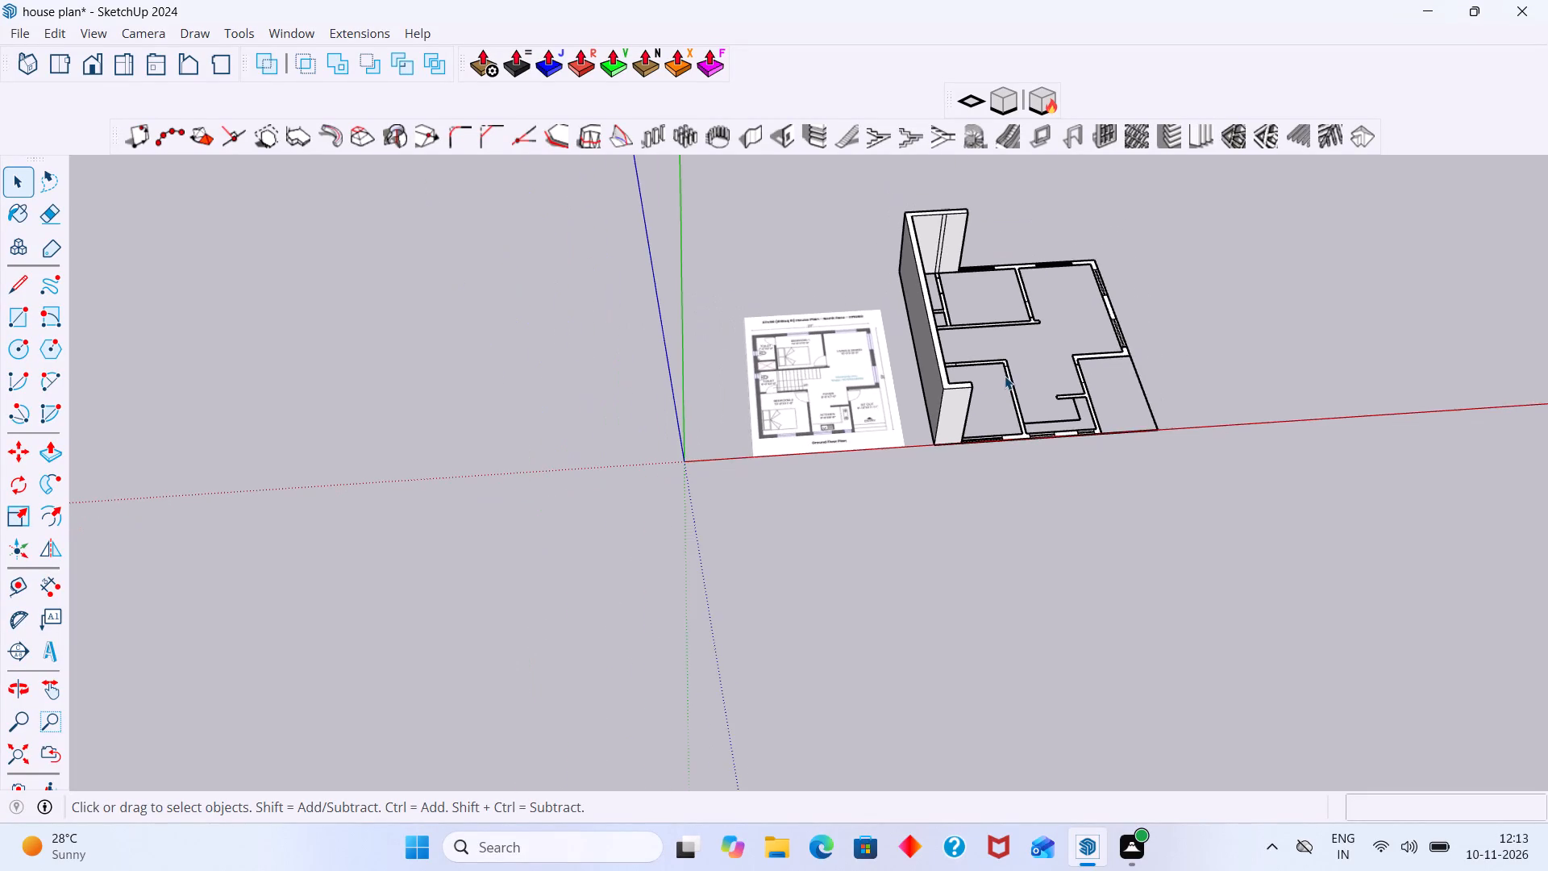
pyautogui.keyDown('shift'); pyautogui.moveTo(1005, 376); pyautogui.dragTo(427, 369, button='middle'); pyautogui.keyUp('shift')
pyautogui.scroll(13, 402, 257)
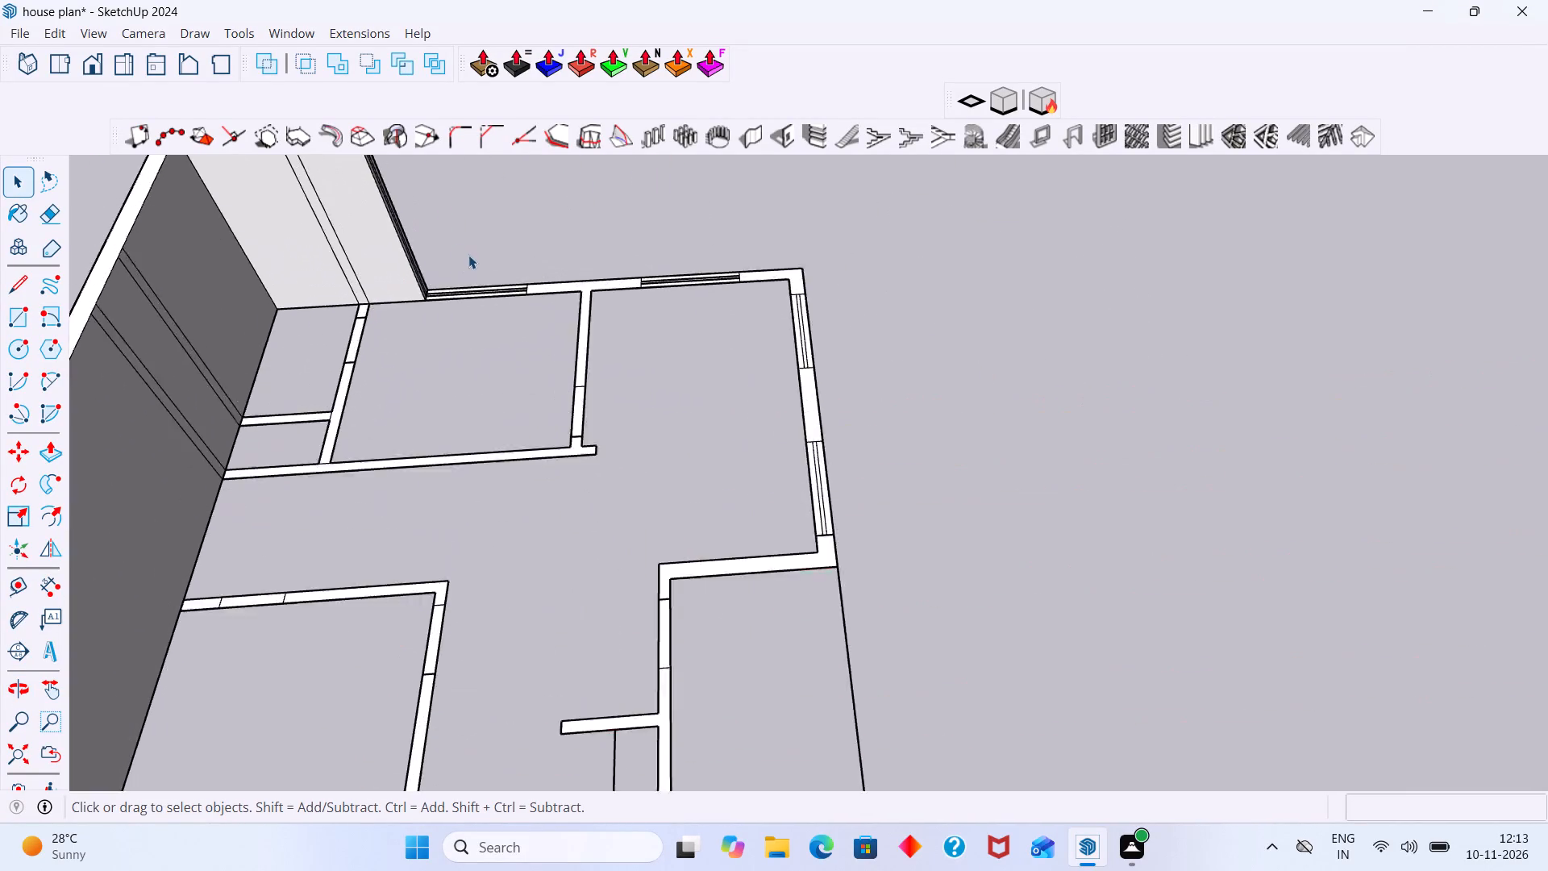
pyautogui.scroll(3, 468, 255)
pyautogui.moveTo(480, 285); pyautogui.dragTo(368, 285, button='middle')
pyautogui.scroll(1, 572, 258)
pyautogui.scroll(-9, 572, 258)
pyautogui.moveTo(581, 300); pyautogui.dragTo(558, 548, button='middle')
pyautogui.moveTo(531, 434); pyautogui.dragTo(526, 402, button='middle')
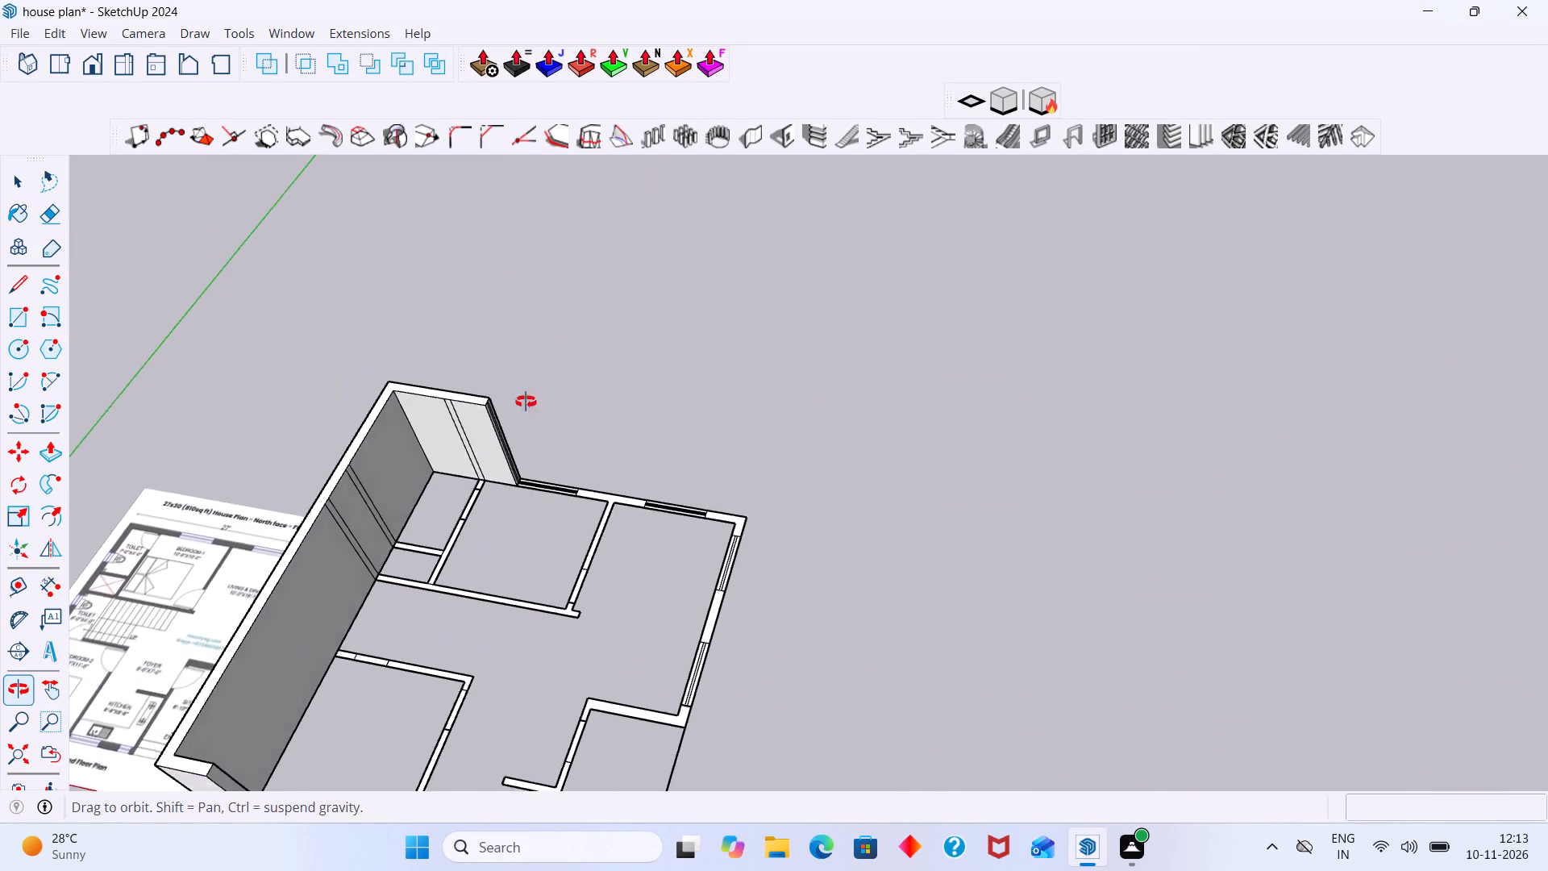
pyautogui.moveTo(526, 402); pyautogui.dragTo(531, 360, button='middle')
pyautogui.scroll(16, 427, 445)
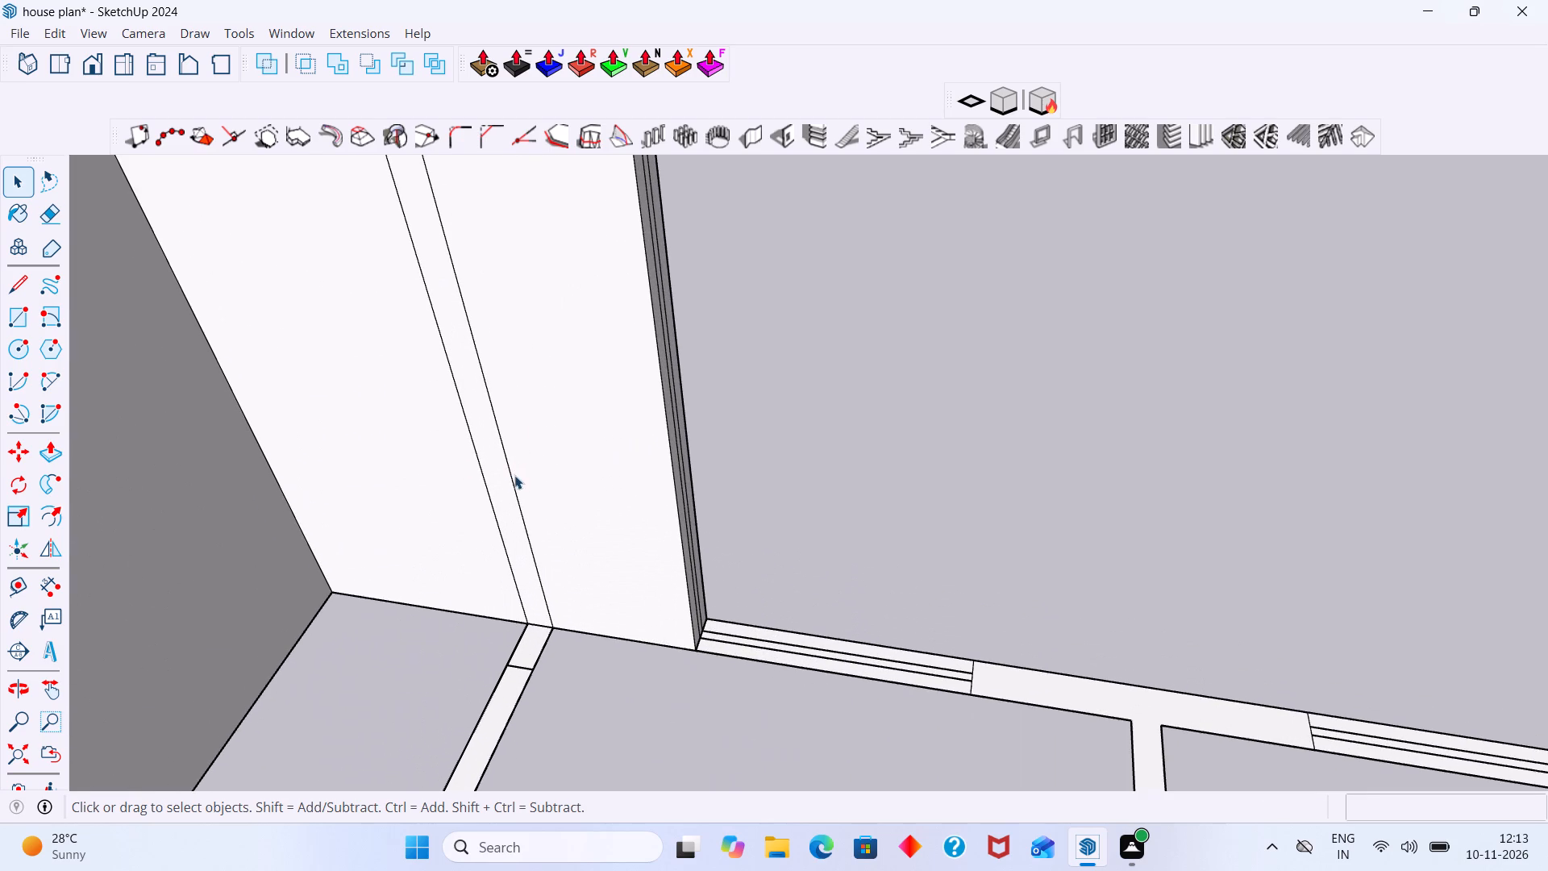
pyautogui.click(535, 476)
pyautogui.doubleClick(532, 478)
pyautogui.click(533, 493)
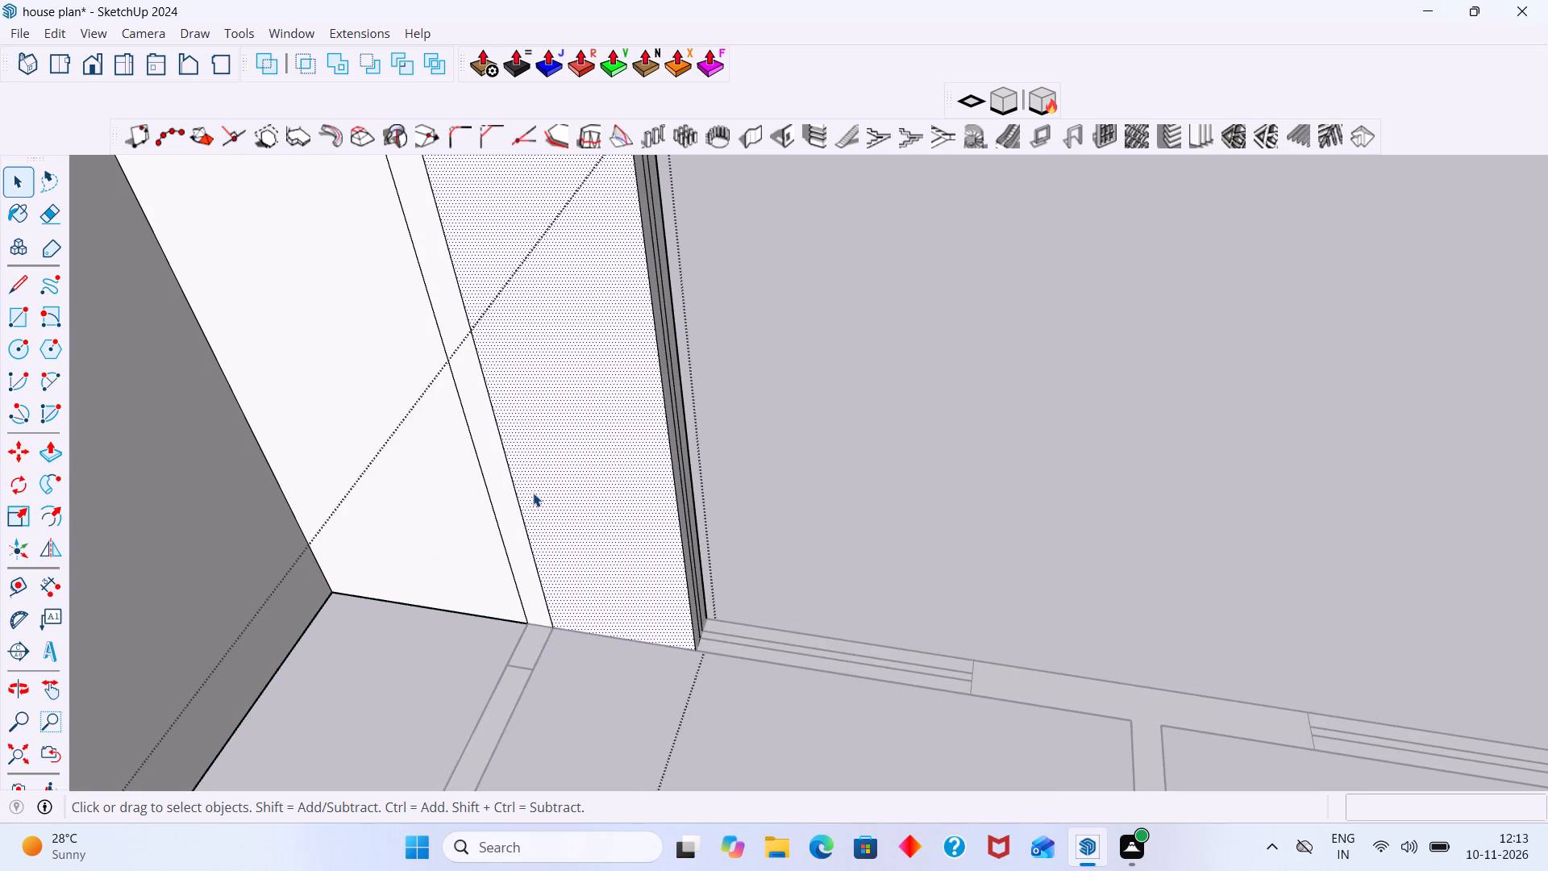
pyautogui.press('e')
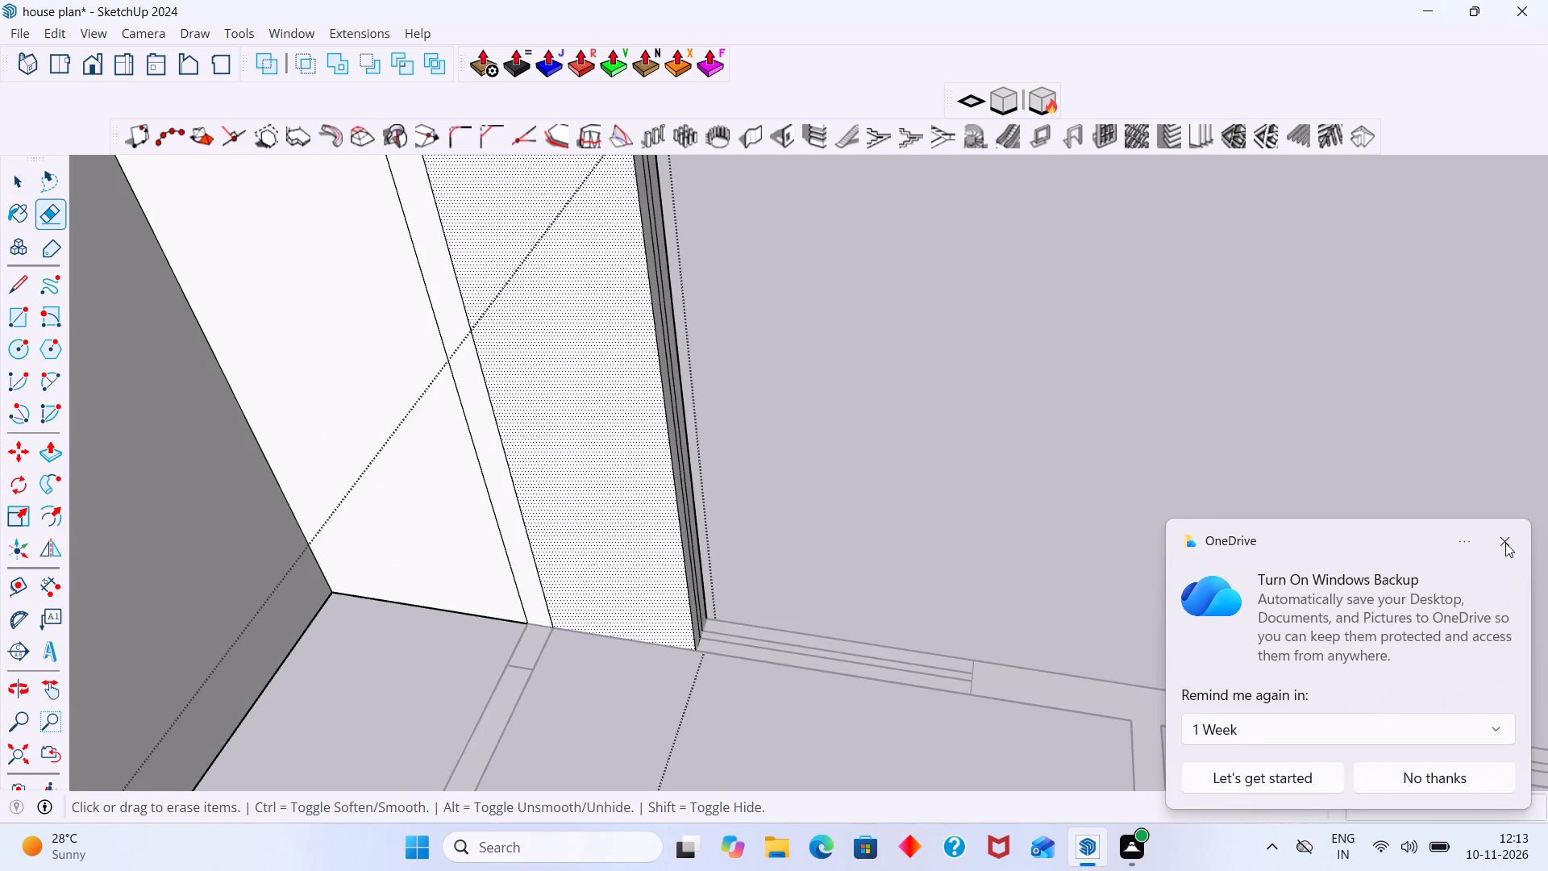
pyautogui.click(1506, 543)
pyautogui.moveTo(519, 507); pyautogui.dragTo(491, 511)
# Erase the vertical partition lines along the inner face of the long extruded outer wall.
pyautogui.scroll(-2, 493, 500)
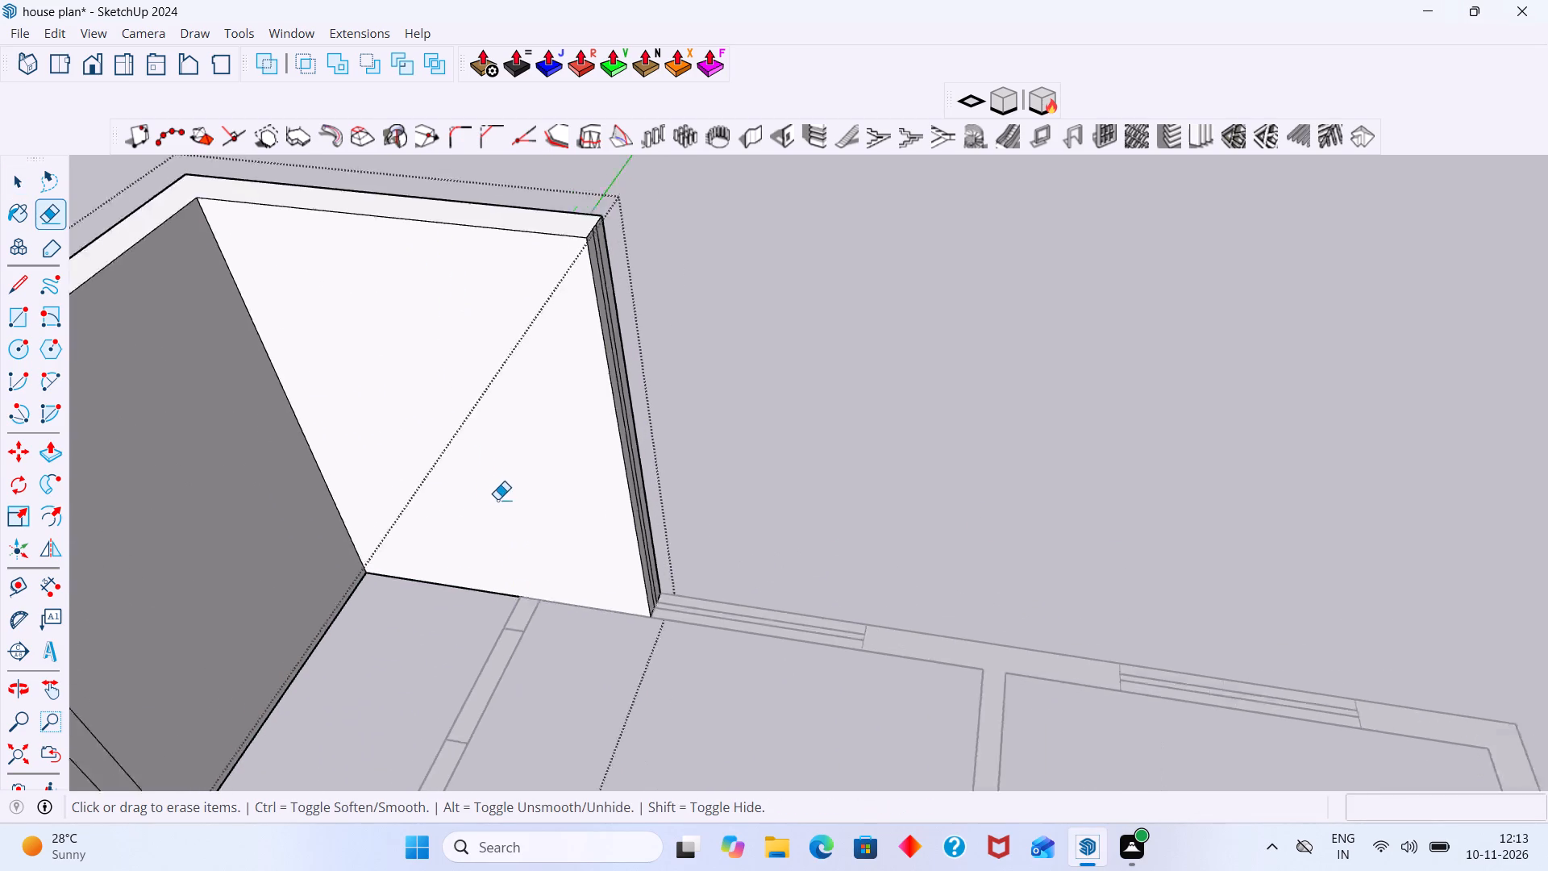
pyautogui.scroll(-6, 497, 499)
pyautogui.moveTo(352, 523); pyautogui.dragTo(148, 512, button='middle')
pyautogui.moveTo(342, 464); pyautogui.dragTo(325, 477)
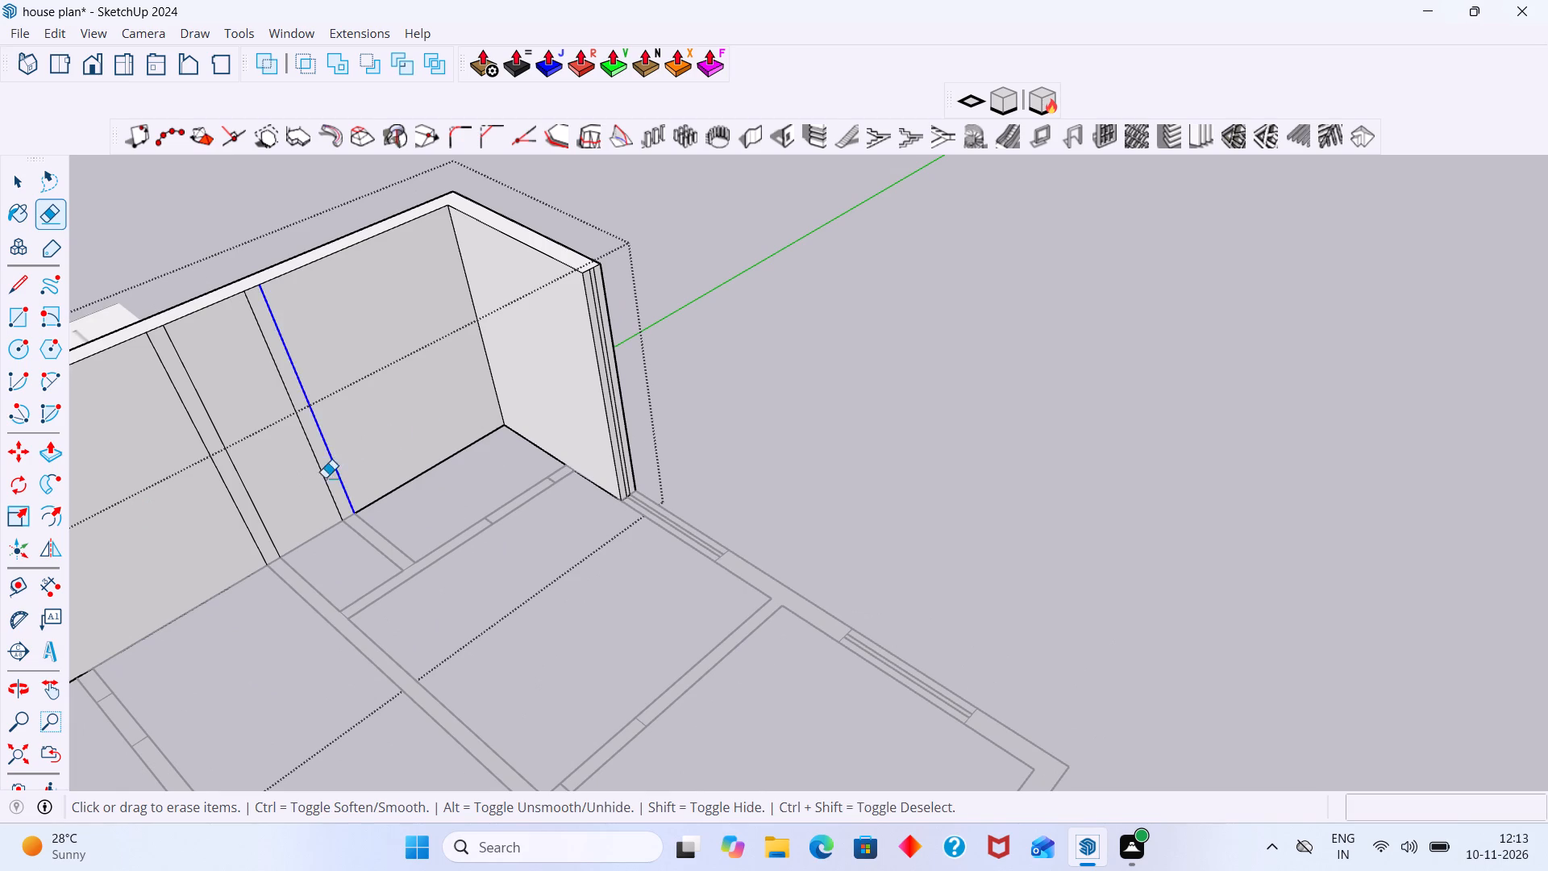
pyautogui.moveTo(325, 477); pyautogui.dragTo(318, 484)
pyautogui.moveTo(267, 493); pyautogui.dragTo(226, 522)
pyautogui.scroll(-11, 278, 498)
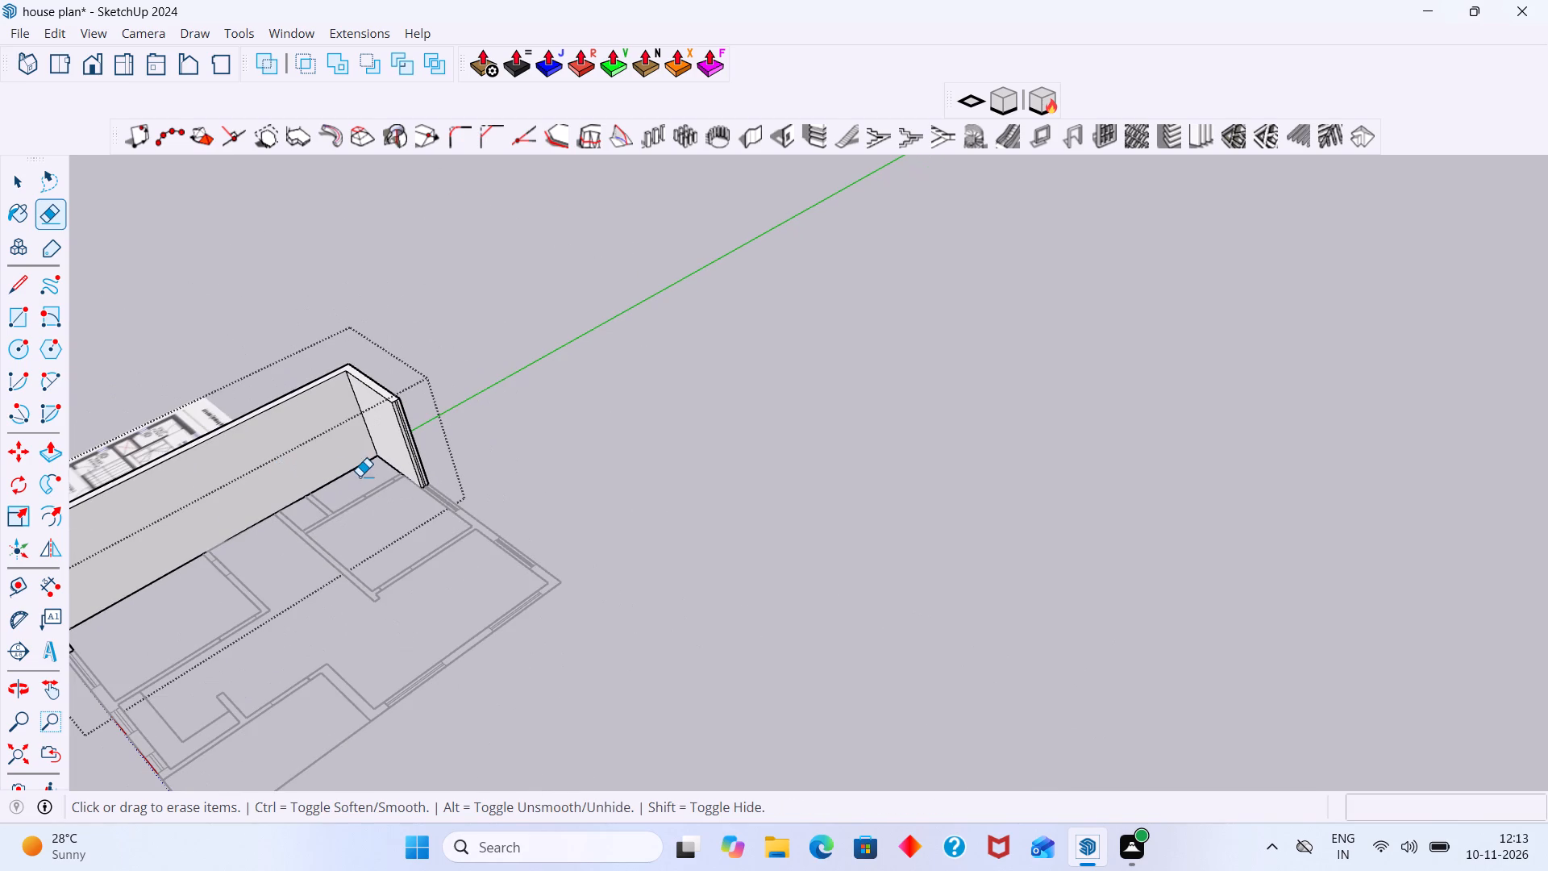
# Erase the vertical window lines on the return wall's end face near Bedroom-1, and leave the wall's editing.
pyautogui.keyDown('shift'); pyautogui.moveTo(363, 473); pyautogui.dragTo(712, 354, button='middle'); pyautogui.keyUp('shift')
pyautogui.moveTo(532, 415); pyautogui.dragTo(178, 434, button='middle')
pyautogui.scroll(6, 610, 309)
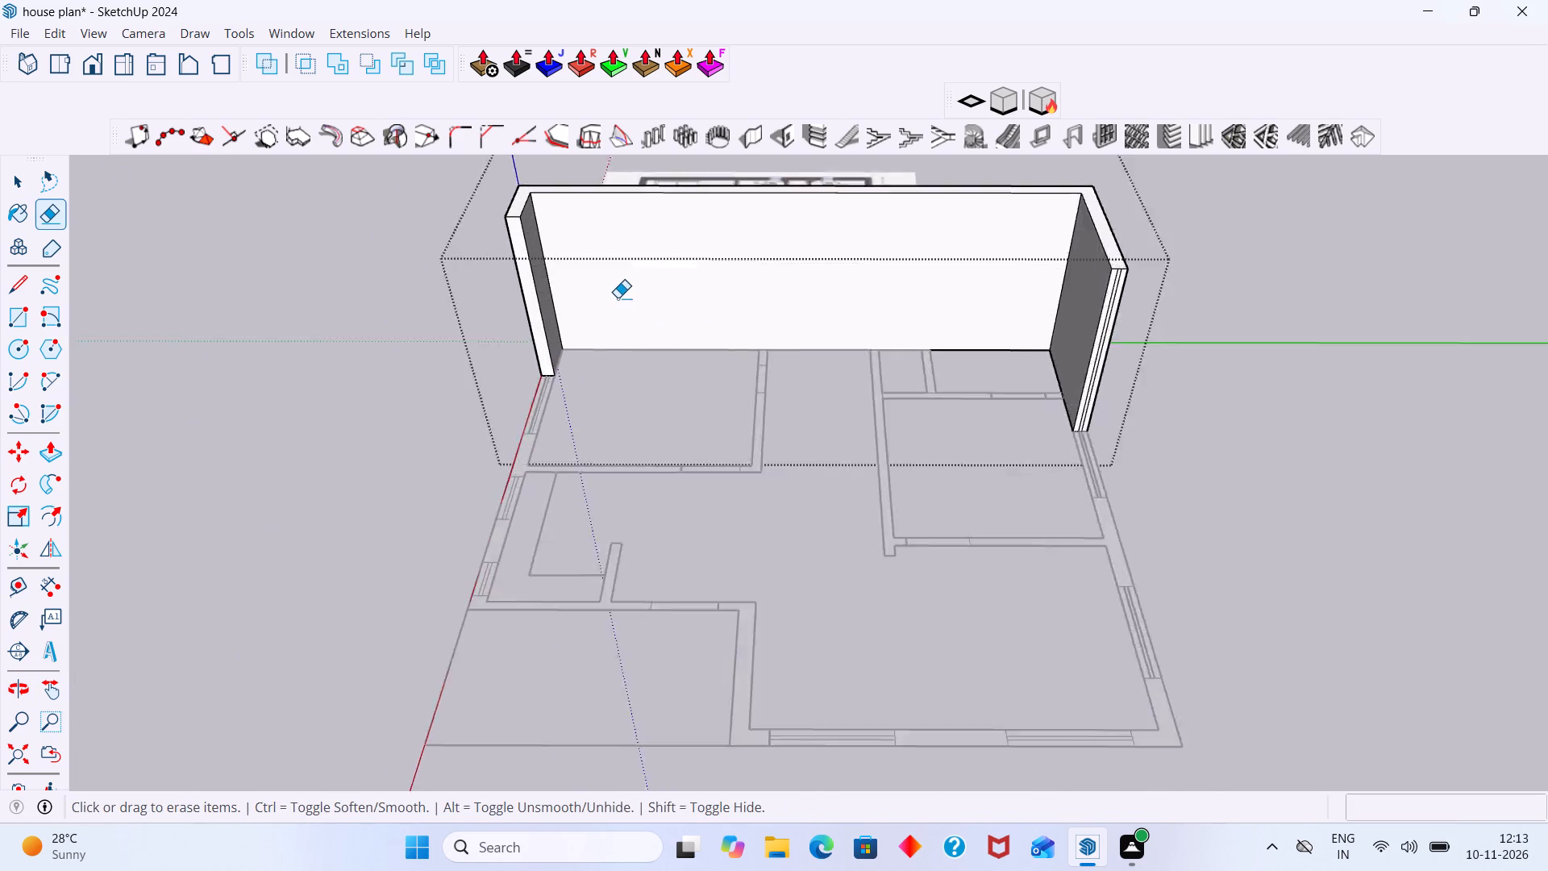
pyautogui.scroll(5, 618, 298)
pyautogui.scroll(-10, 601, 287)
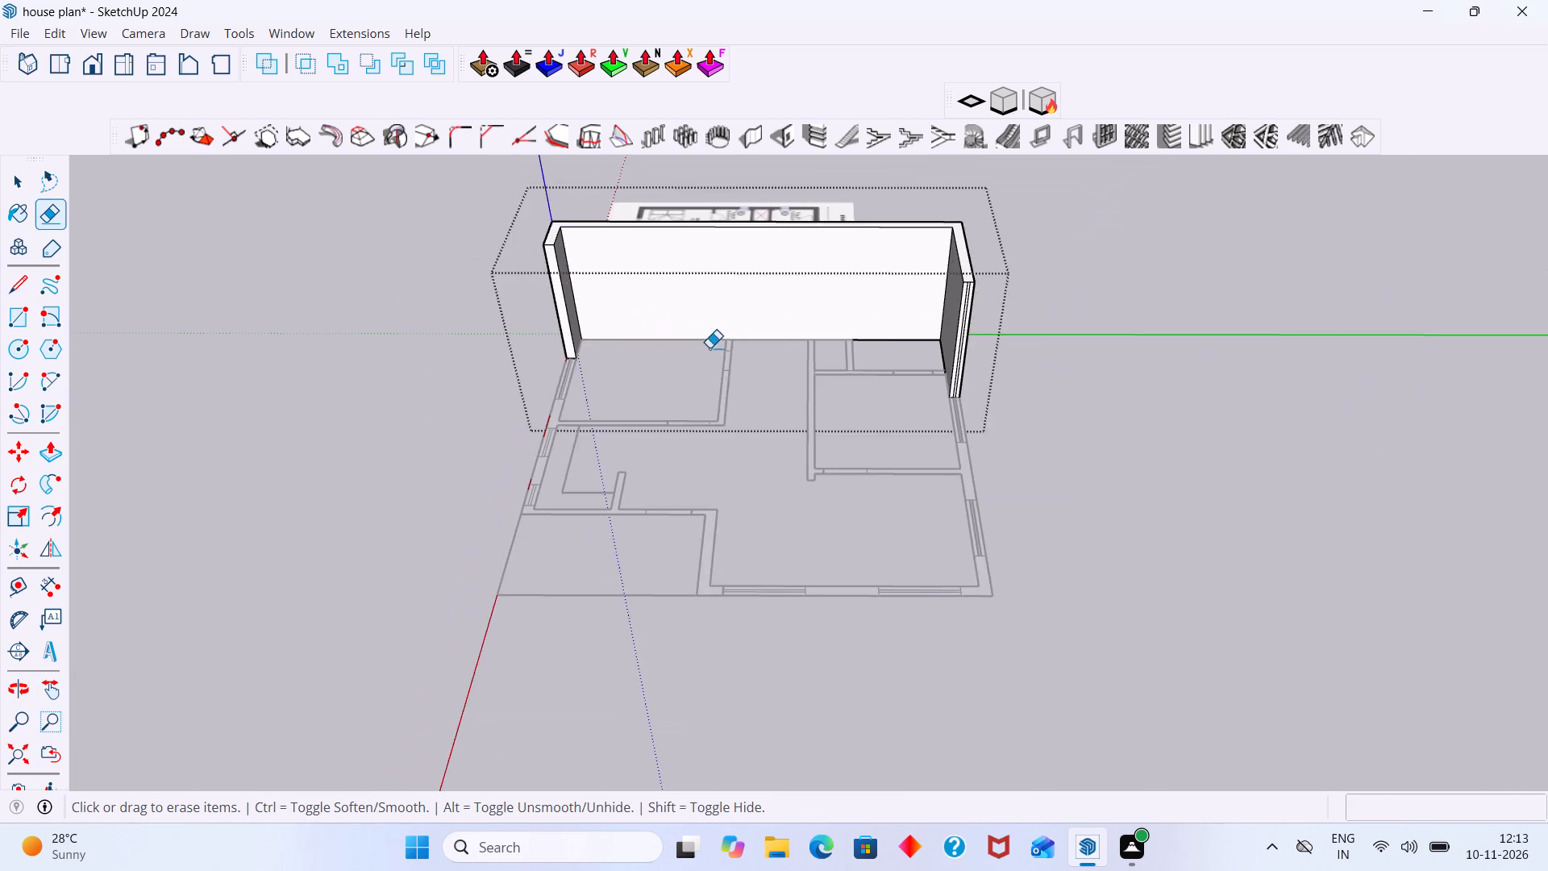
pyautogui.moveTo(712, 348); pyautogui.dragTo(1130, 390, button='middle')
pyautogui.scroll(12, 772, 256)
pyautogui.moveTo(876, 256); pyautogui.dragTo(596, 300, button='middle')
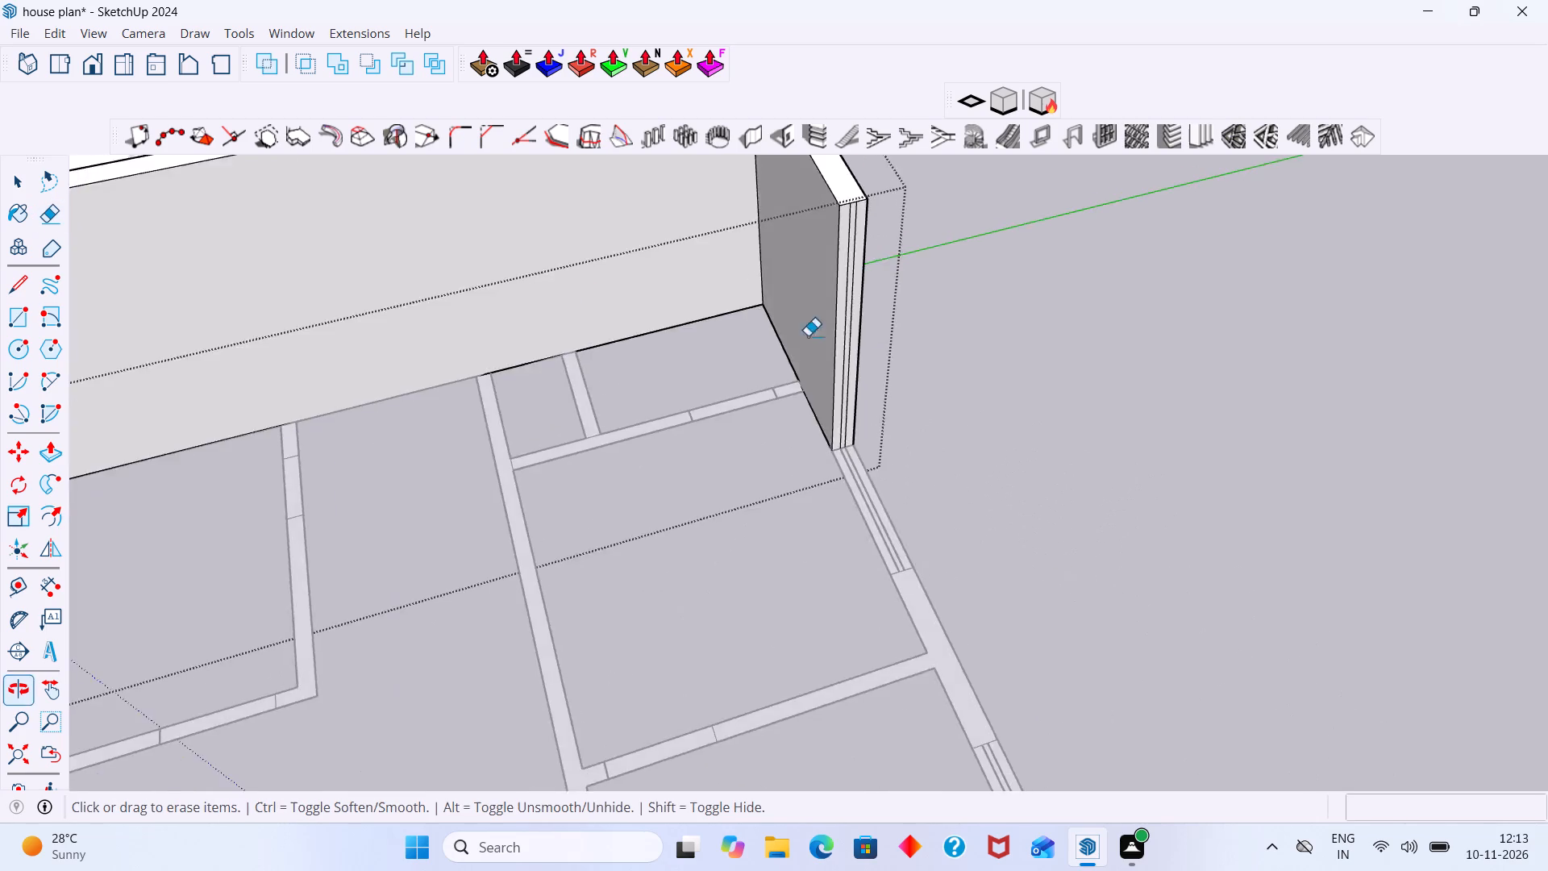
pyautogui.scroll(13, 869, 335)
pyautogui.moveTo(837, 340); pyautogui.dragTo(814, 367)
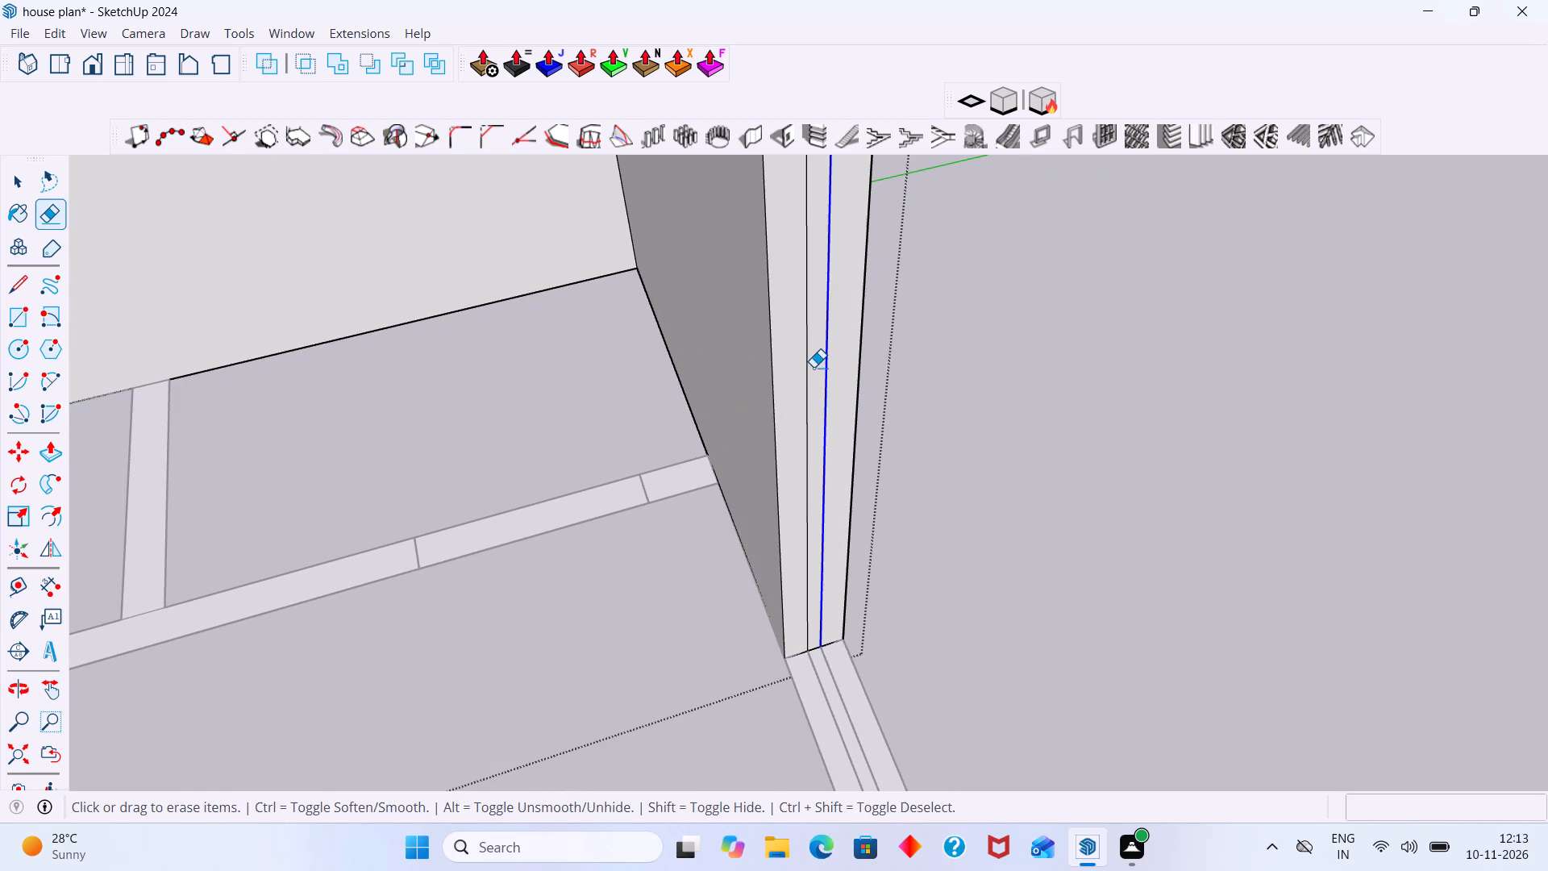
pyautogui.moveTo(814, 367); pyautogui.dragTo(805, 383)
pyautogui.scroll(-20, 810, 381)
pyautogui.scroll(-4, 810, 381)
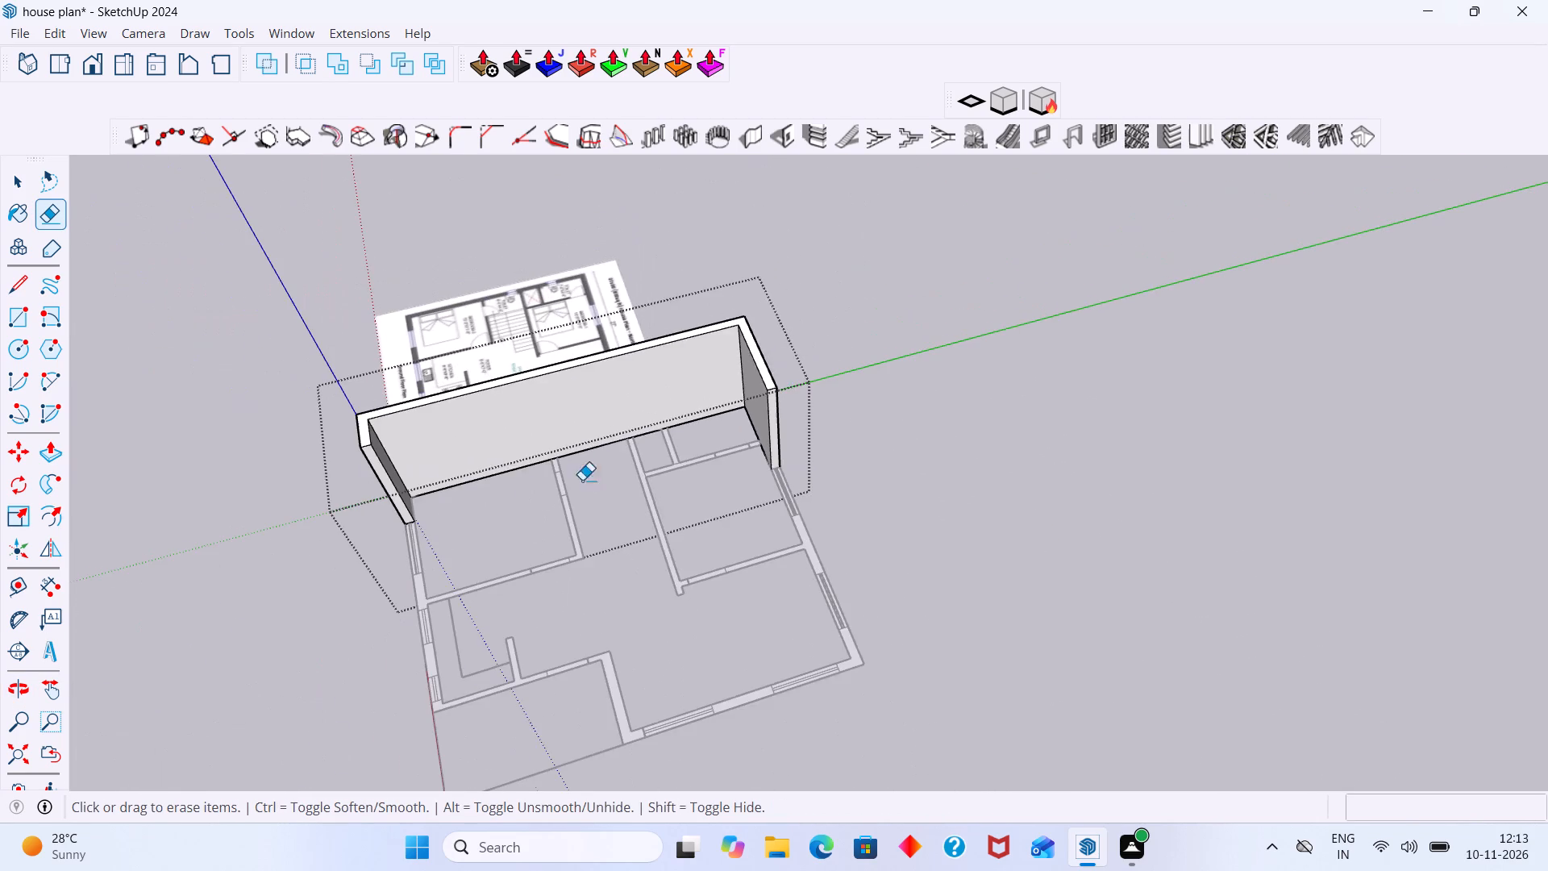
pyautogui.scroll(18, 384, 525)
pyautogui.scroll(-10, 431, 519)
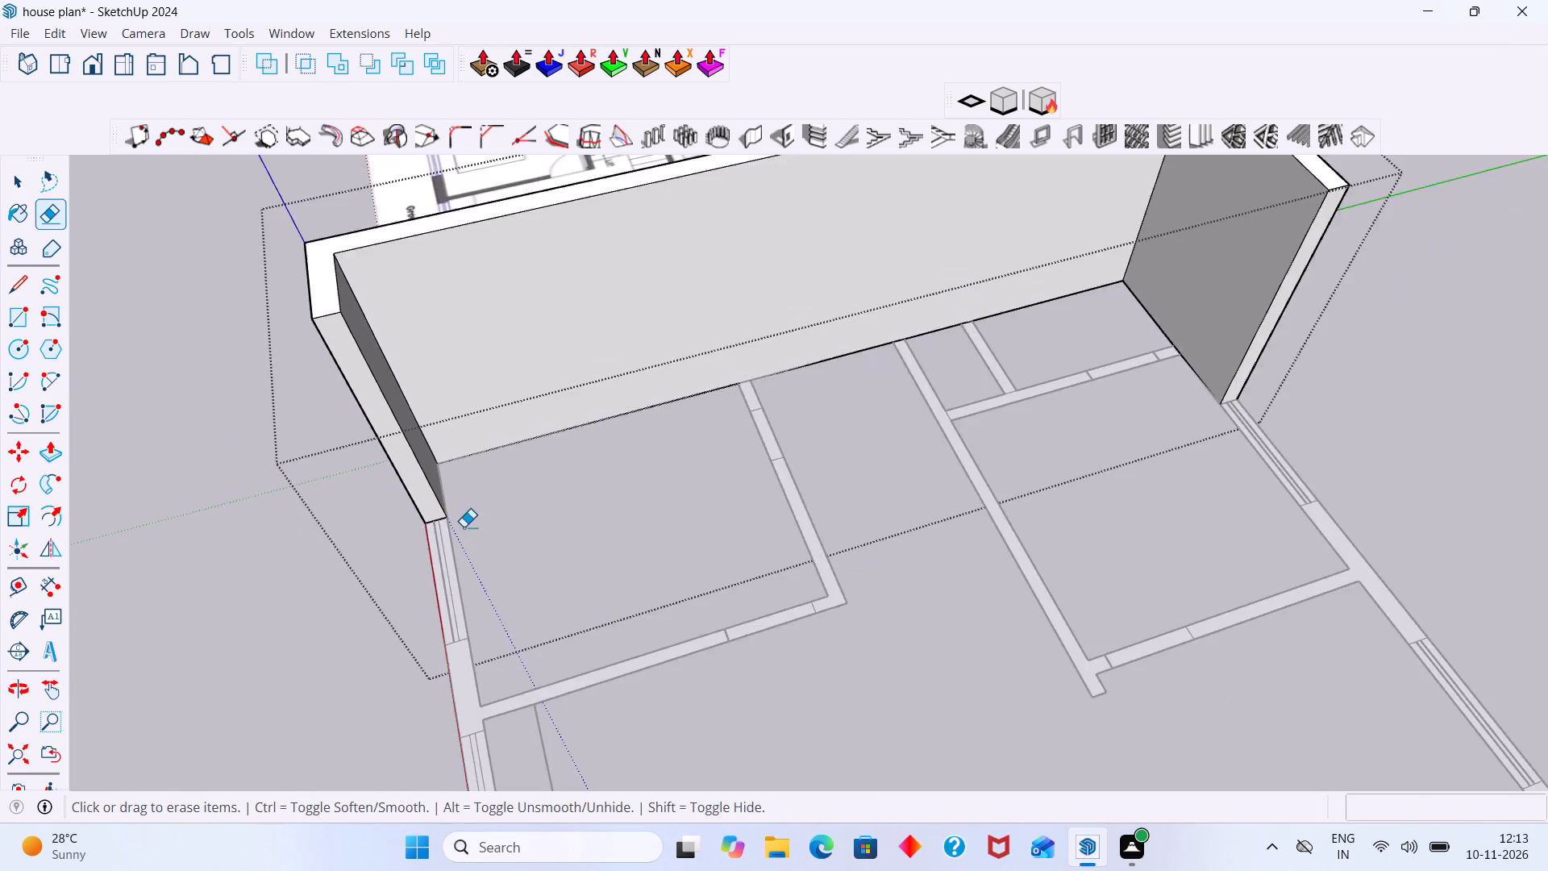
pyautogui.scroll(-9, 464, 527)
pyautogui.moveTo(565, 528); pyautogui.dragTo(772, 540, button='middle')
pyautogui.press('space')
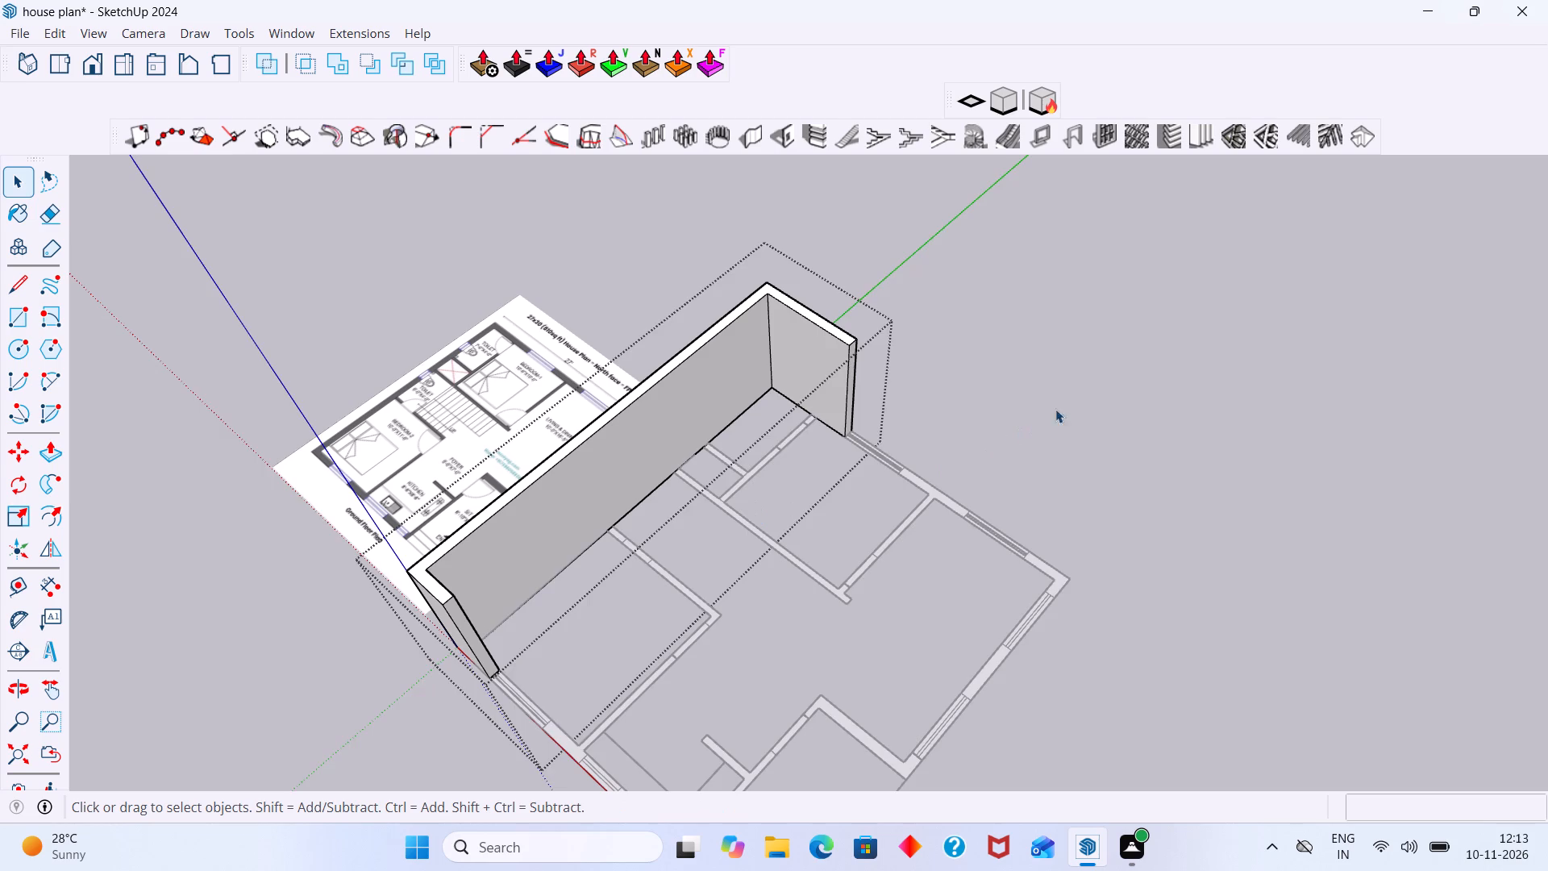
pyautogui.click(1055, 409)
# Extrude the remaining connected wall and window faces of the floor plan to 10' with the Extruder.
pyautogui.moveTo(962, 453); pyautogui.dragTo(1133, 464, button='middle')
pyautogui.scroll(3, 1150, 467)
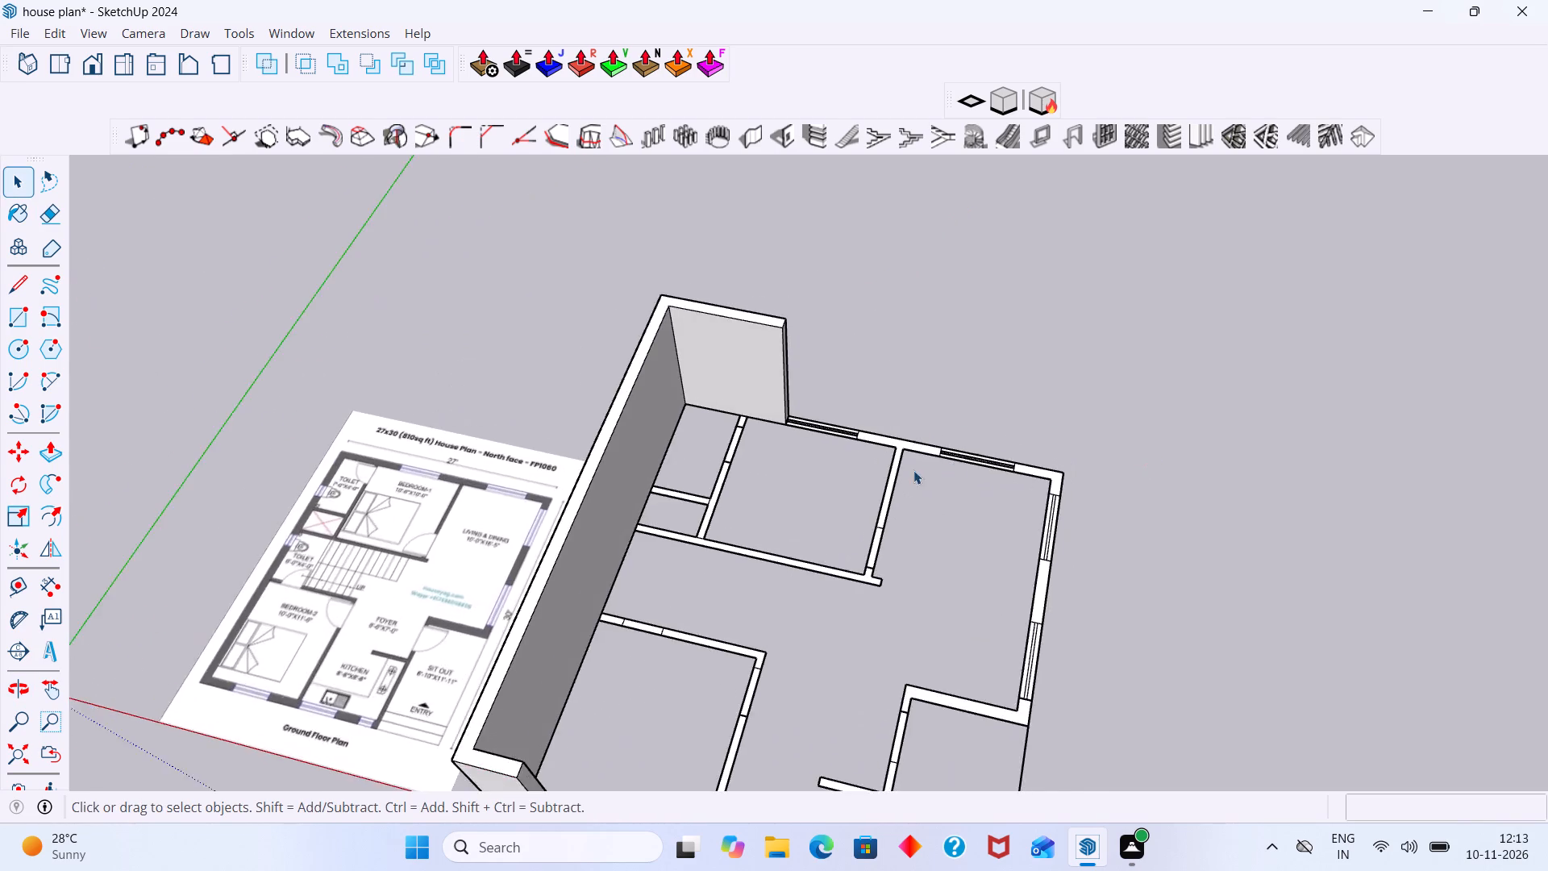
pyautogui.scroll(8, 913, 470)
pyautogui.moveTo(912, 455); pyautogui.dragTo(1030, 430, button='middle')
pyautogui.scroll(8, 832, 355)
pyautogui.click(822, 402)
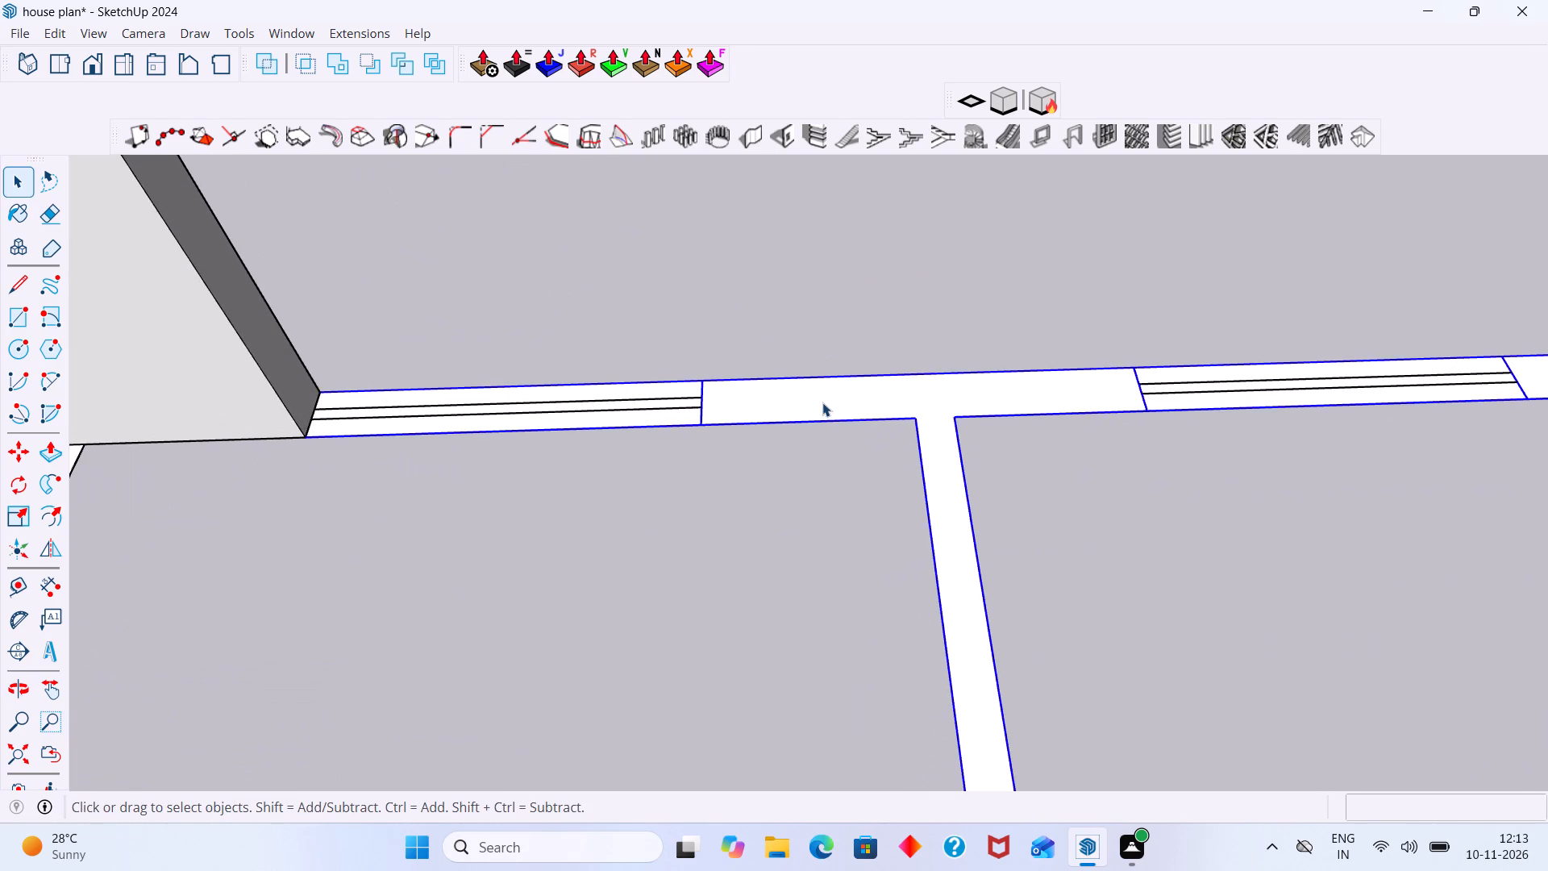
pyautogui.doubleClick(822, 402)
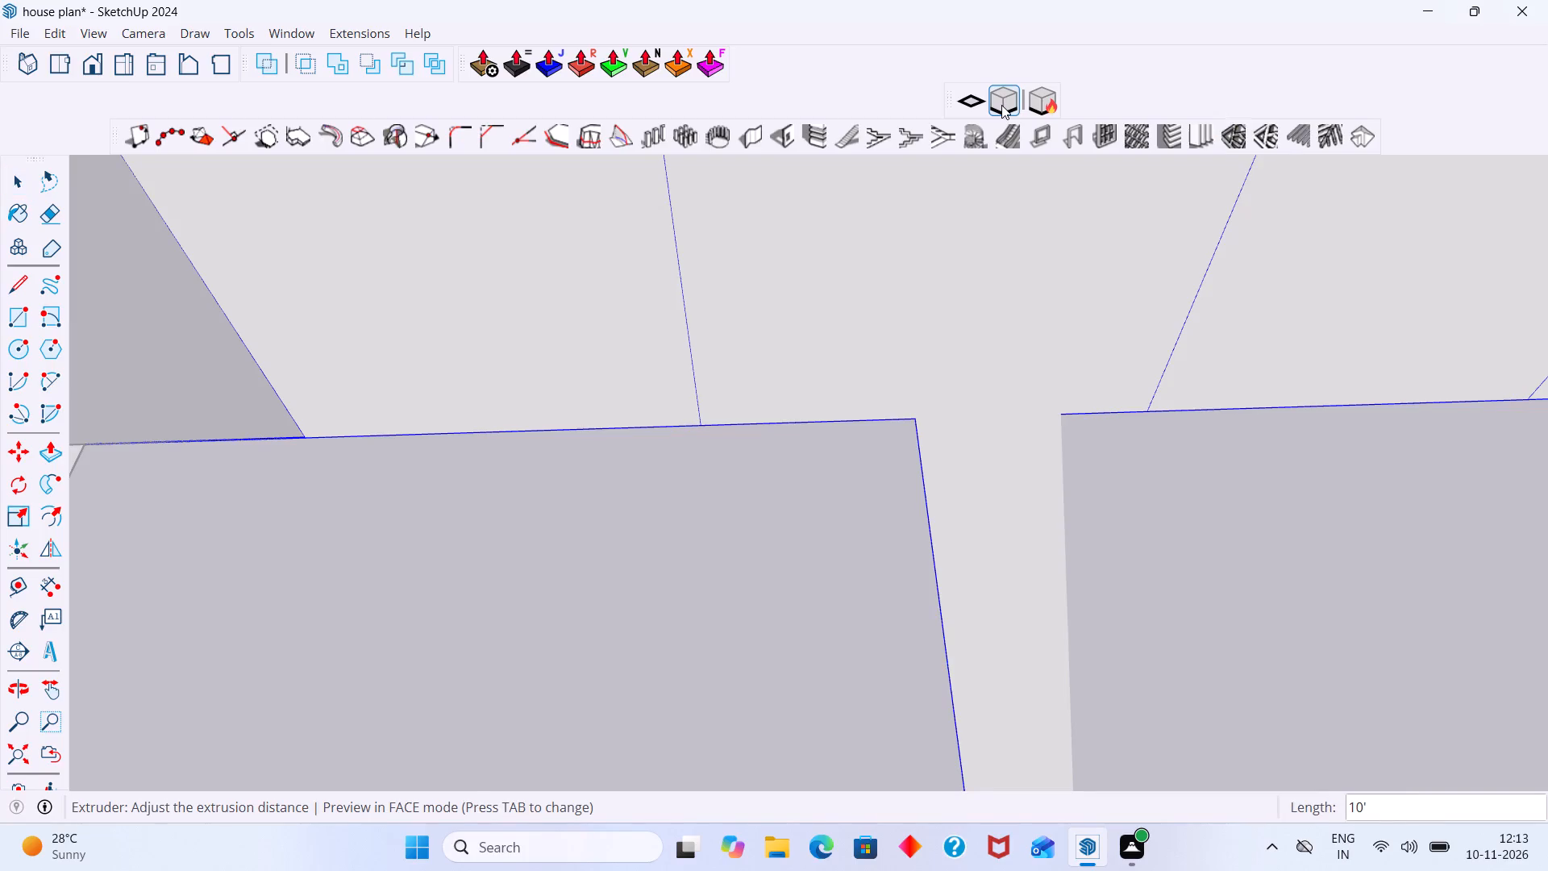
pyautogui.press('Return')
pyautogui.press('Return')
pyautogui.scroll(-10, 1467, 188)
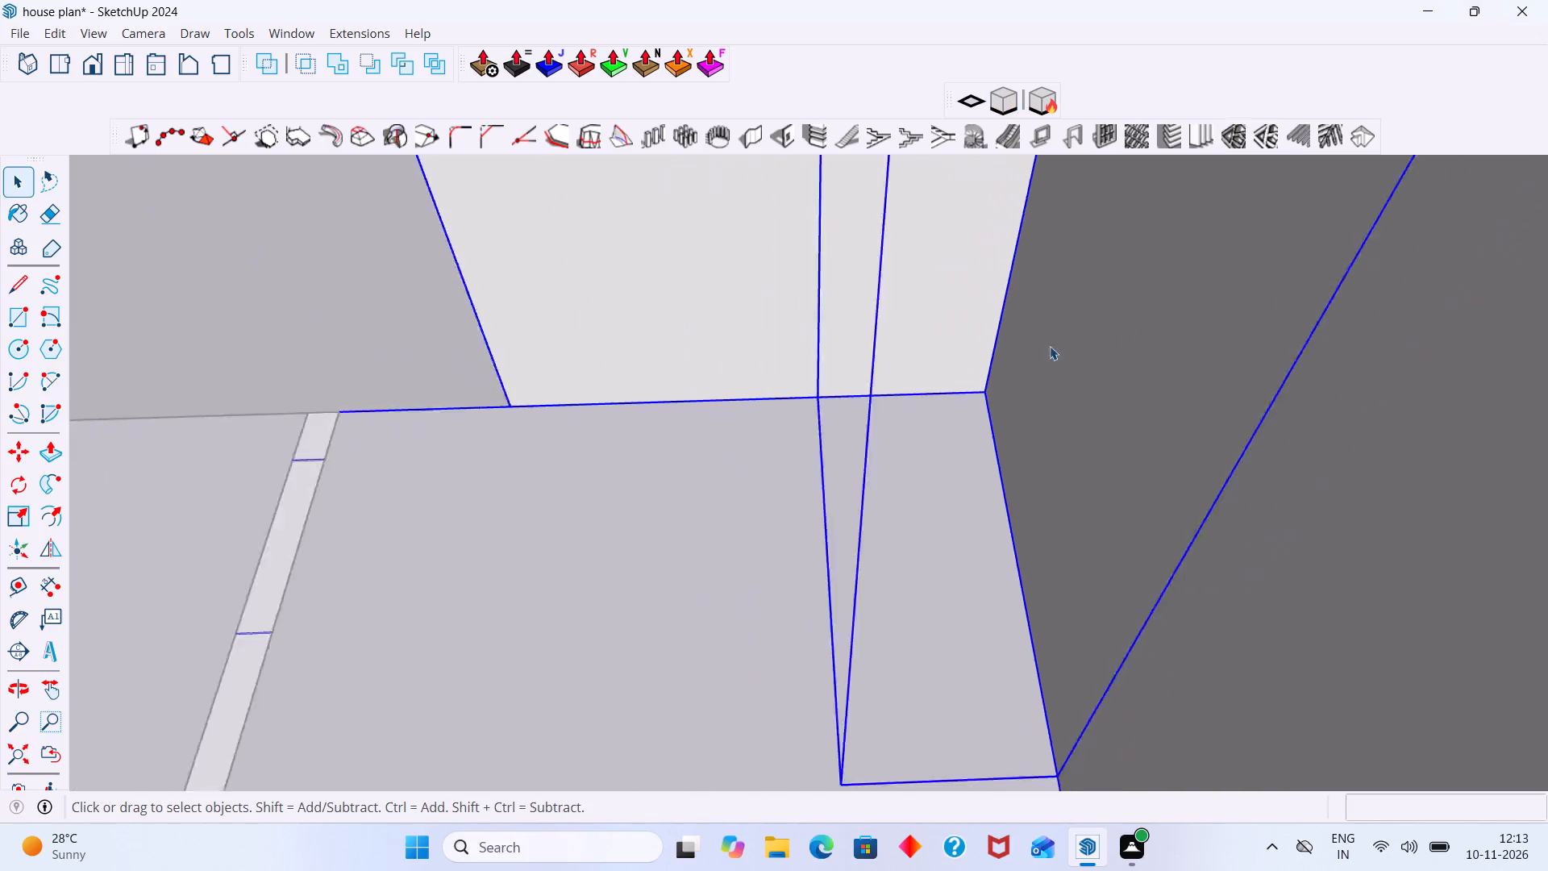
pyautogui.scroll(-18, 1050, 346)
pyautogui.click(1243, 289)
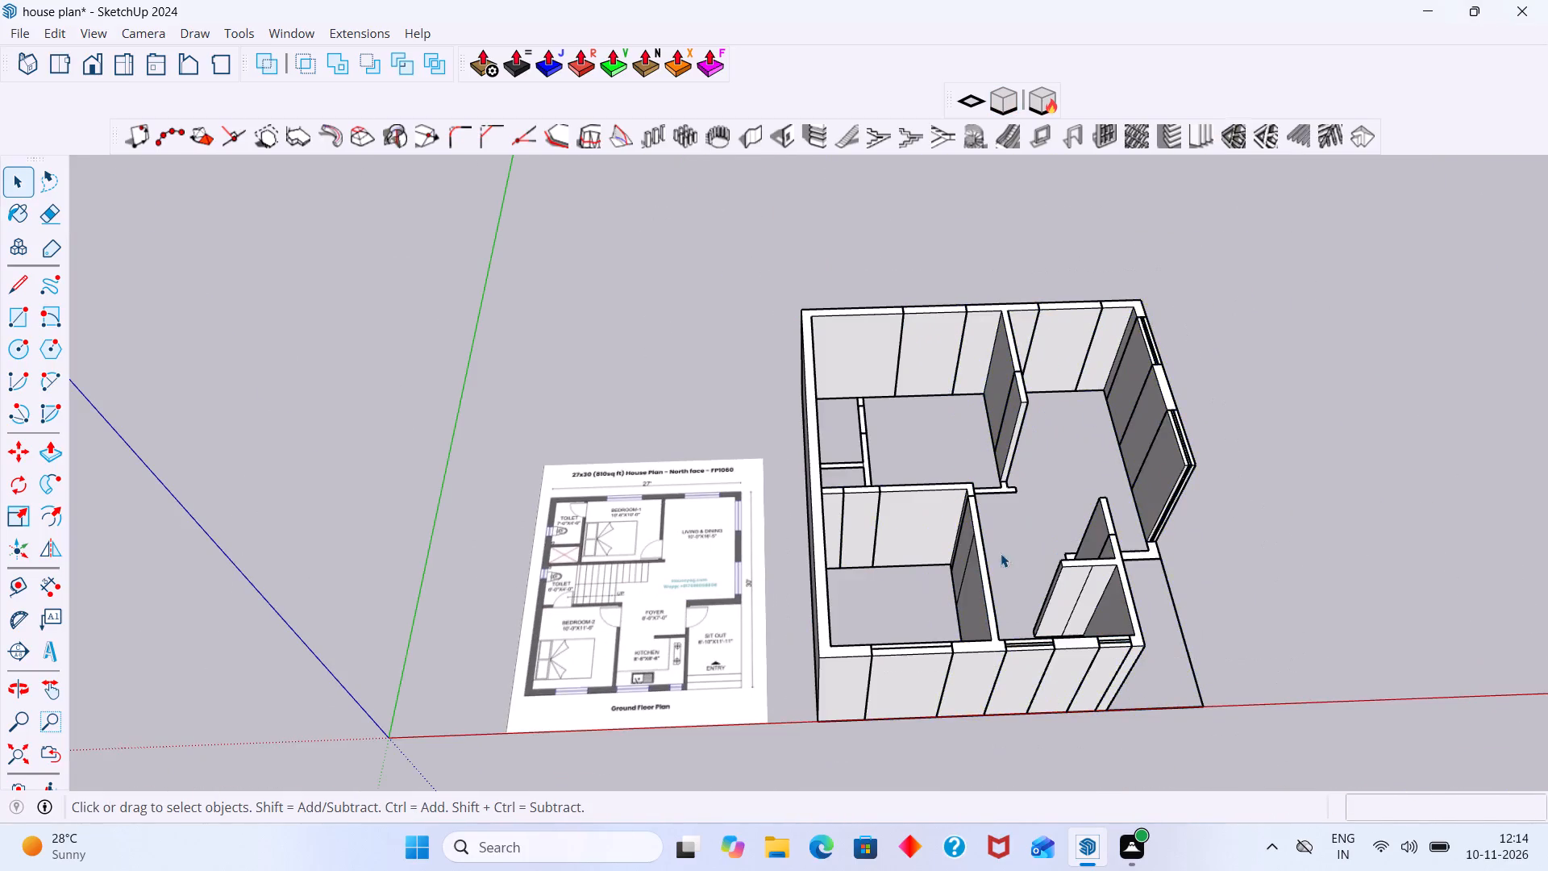
# Examine the separate extruded wall pieces along the Bedroom-2 and kitchen front, opening the segments around the window openings.
pyautogui.moveTo(1065, 601); pyautogui.dragTo(1133, 604, button='middle')
pyautogui.scroll(4, 950, 716)
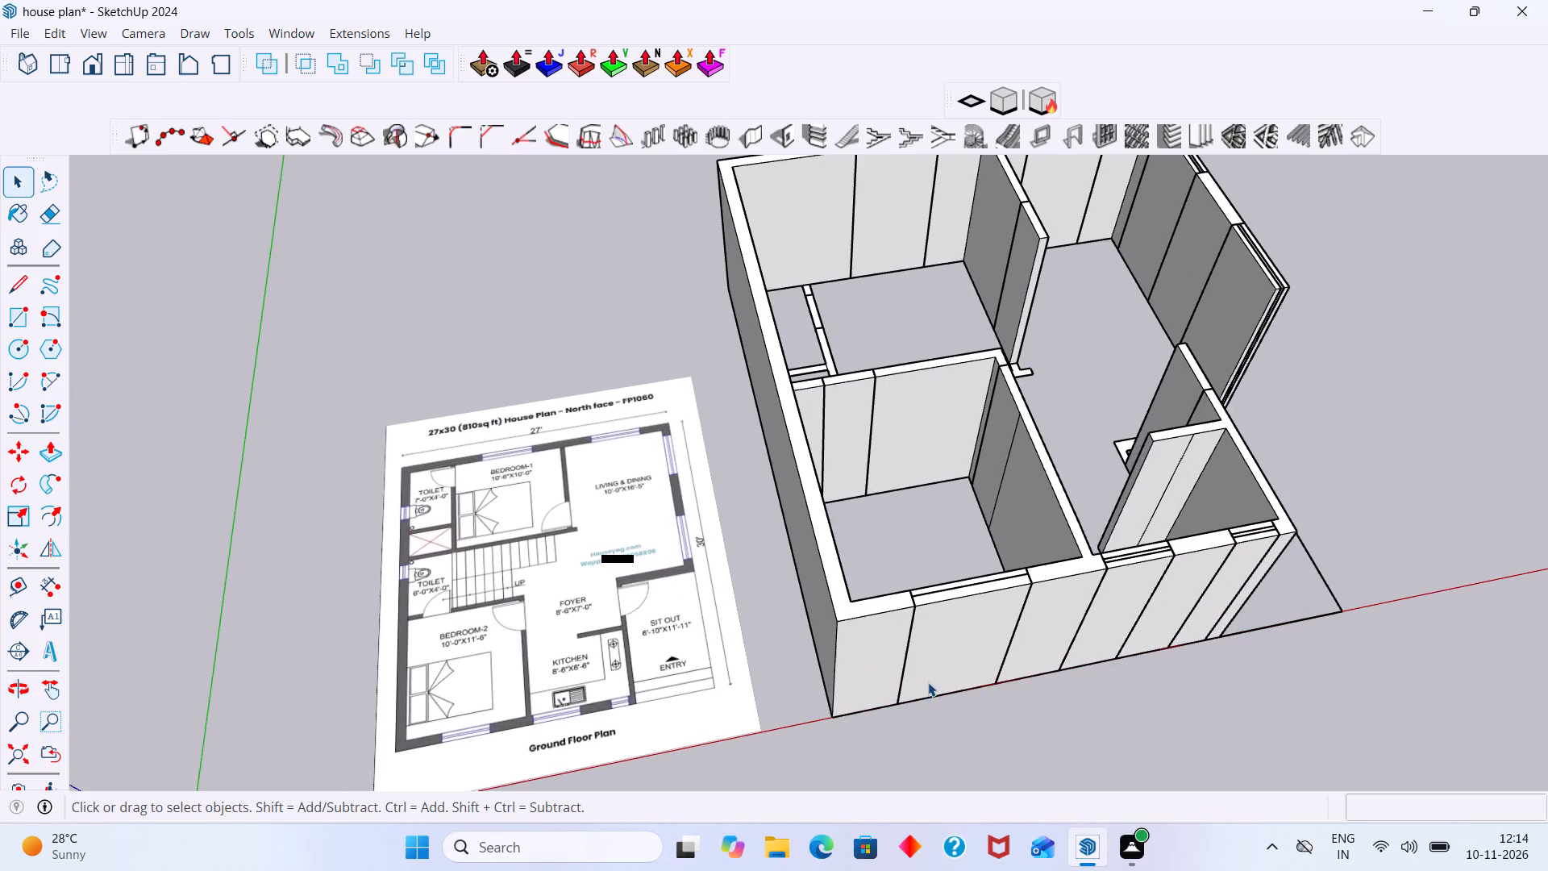
pyautogui.scroll(10, 898, 693)
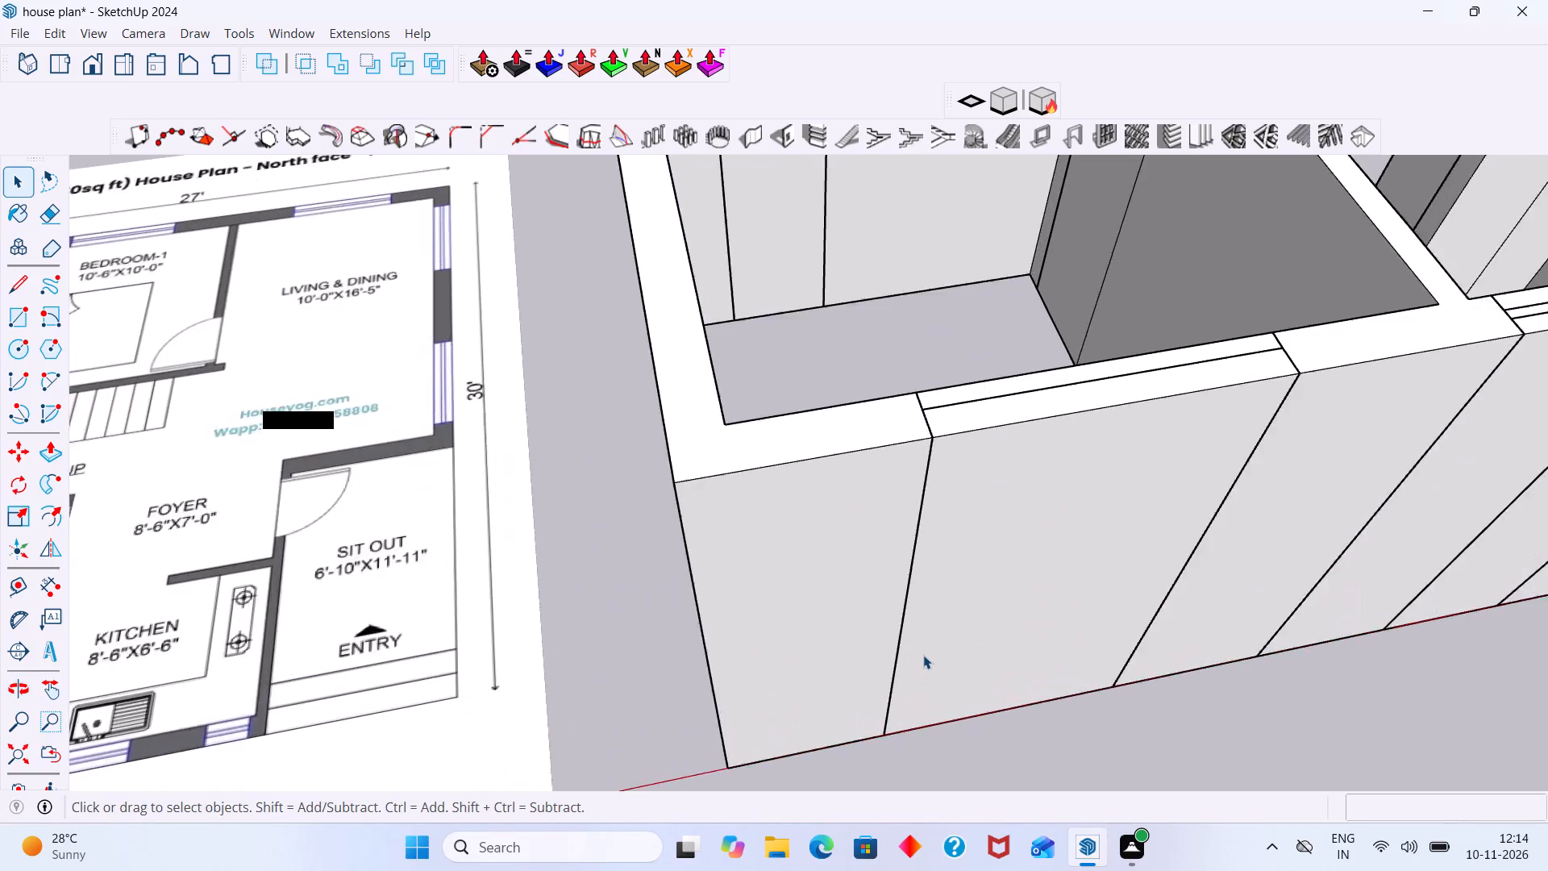
pyautogui.doubleClick(923, 655)
pyautogui.click(943, 656)
pyautogui.click(896, 685)
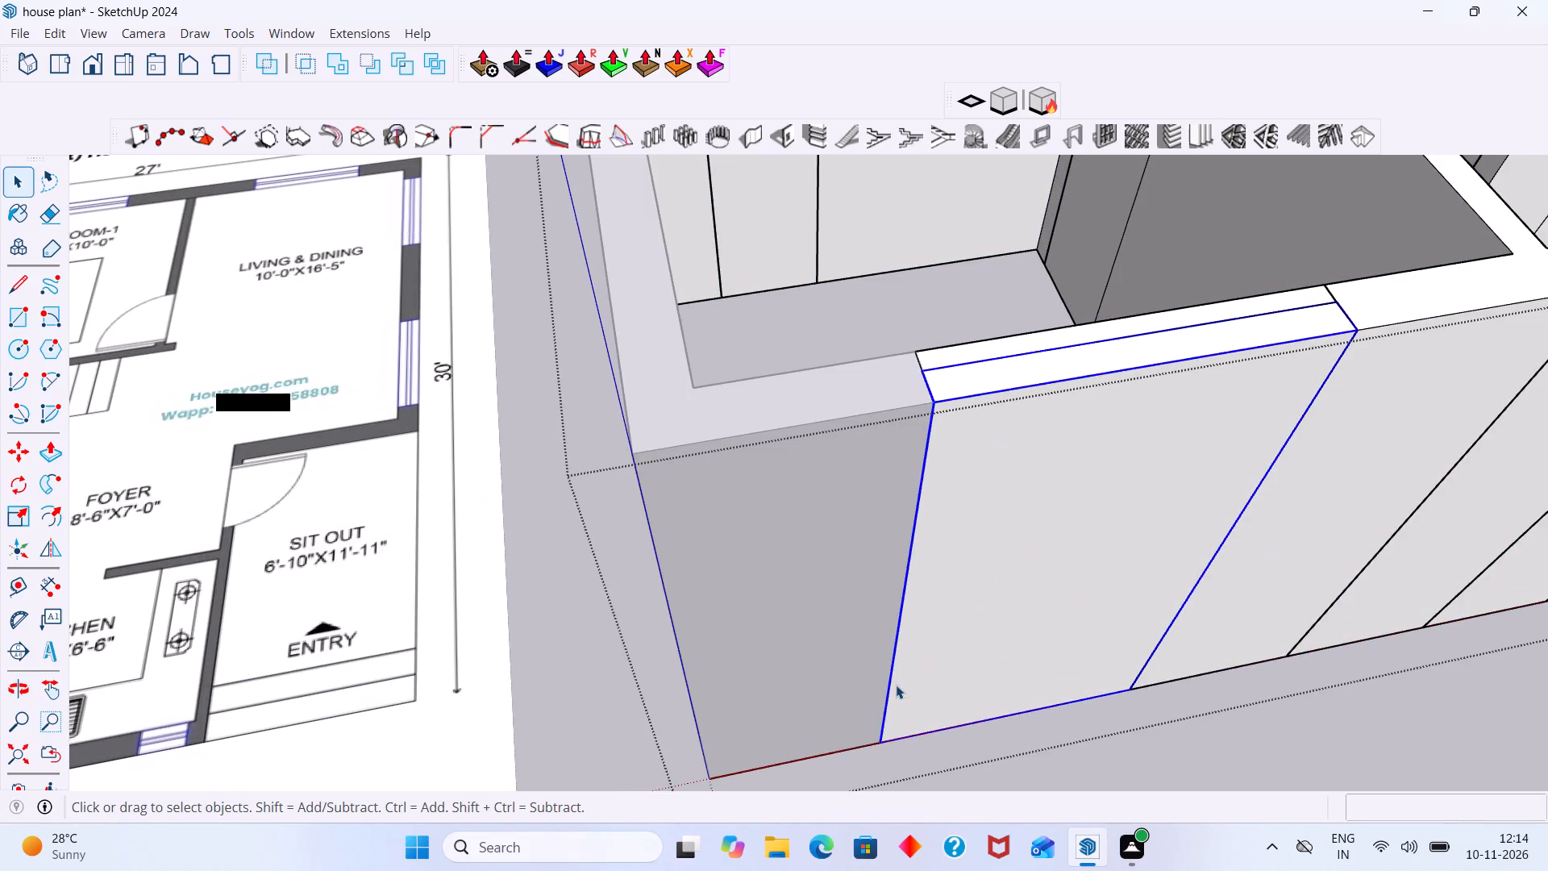
pyautogui.scroll(-5, 968, 610)
pyautogui.moveTo(1105, 713); pyautogui.dragTo(1113, 711)
pyautogui.scroll(6, 1342, 475)
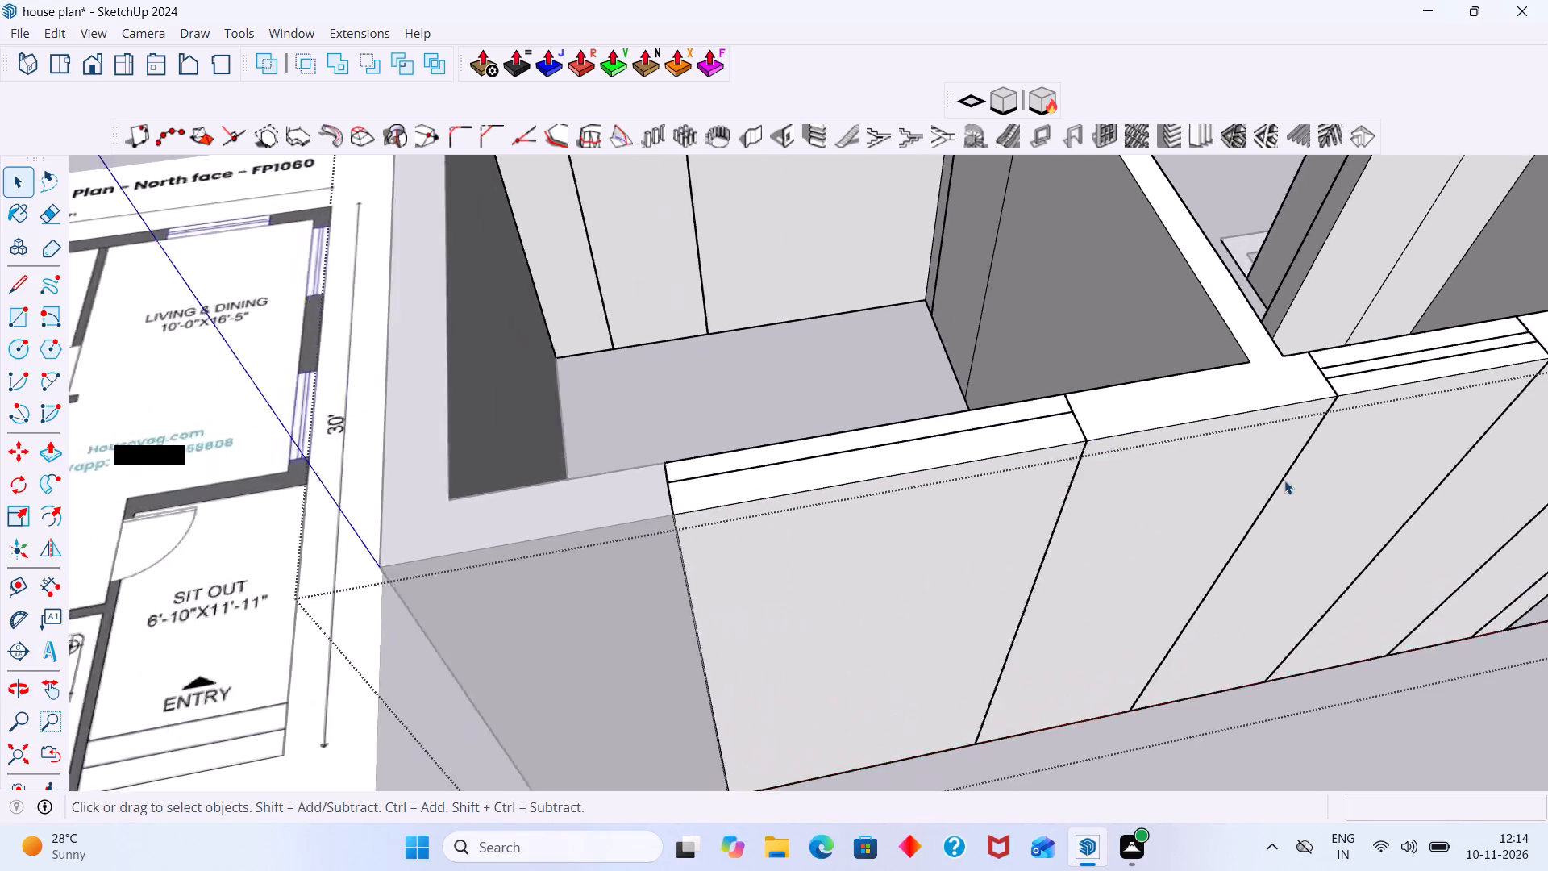
pyautogui.scroll(1, 1284, 480)
pyautogui.doubleClick(1282, 483)
pyautogui.click(1282, 488)
pyautogui.scroll(-6, 1272, 488)
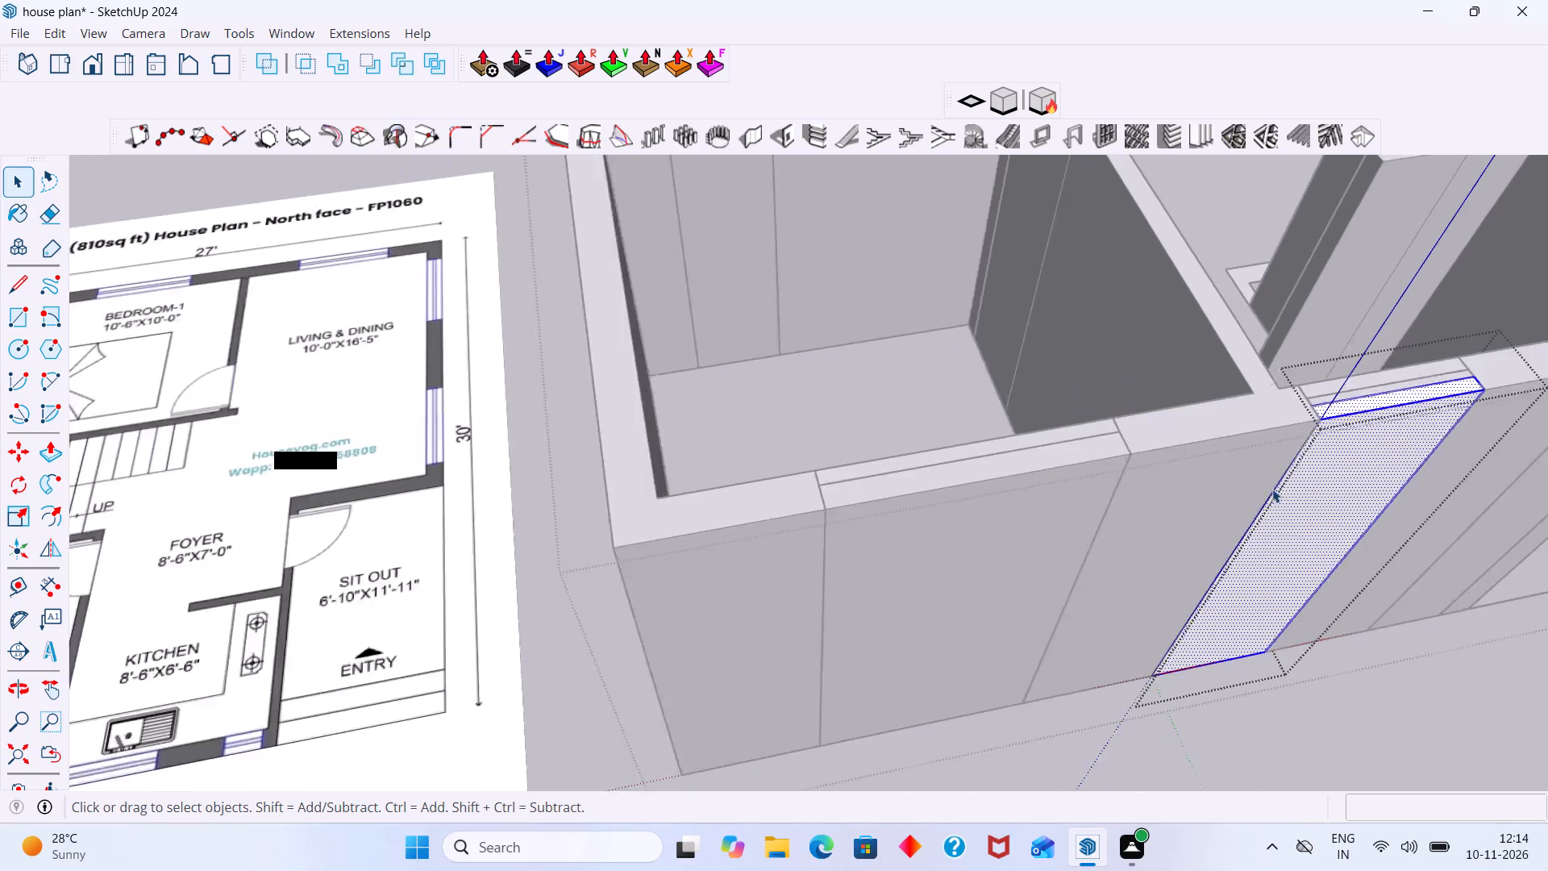
pyautogui.scroll(-7, 1272, 489)
pyautogui.click(1374, 599)
pyautogui.scroll(-2, 1367, 594)
pyautogui.keyDown('shift'); pyautogui.moveTo(1320, 579); pyautogui.dragTo(814, 568, button='middle'); pyautogui.keyUp('shift')
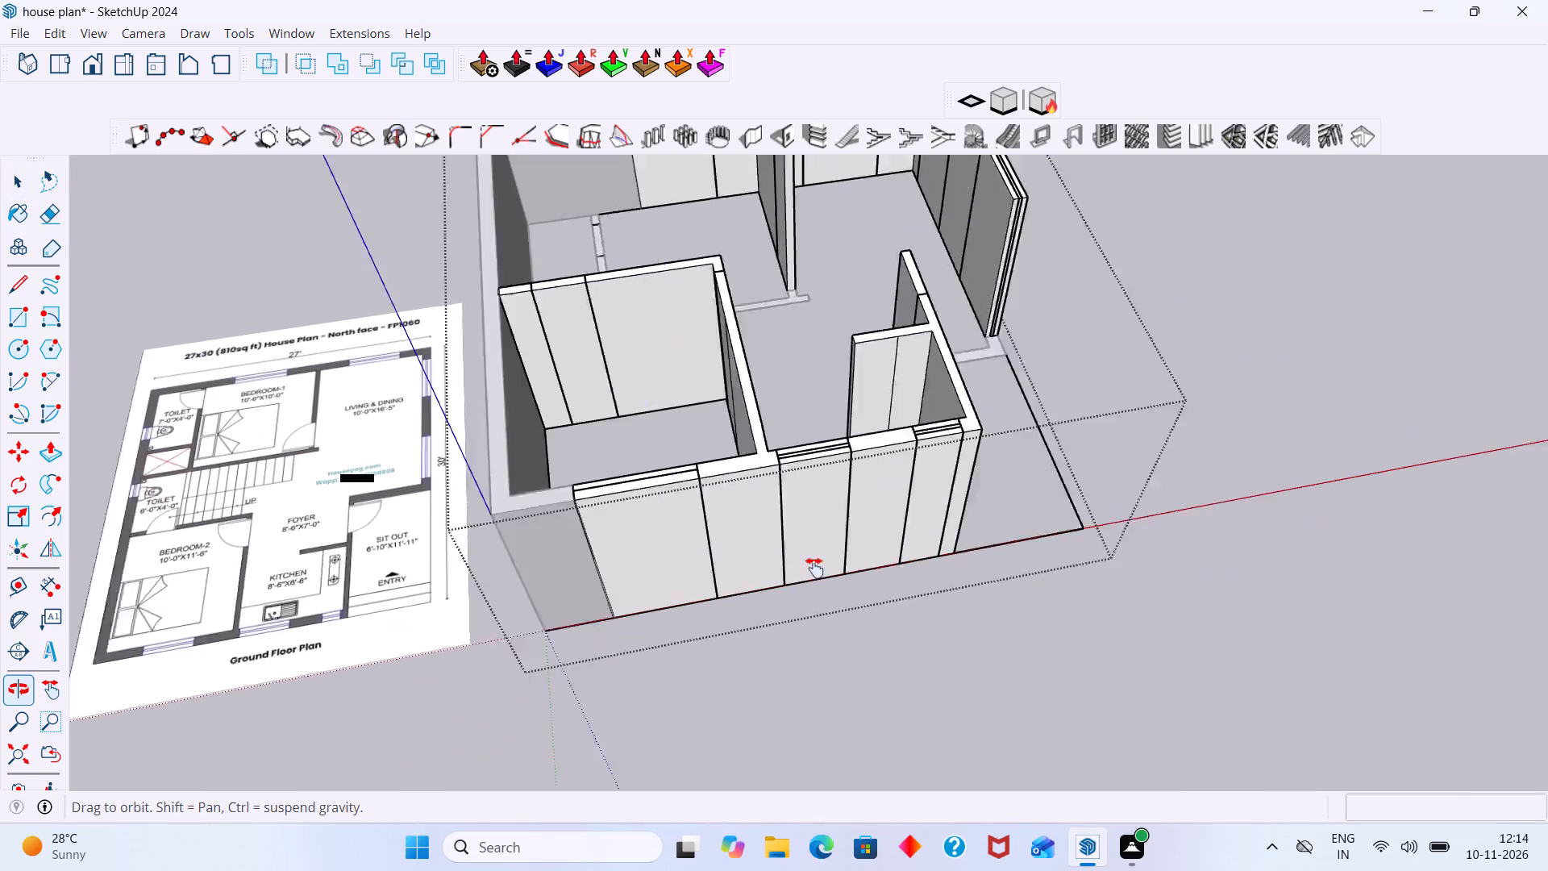
pyautogui.keyDown('shift'); pyautogui.moveTo(814, 568); pyautogui.dragTo(809, 568, button='middle'); pyautogui.keyUp('shift')
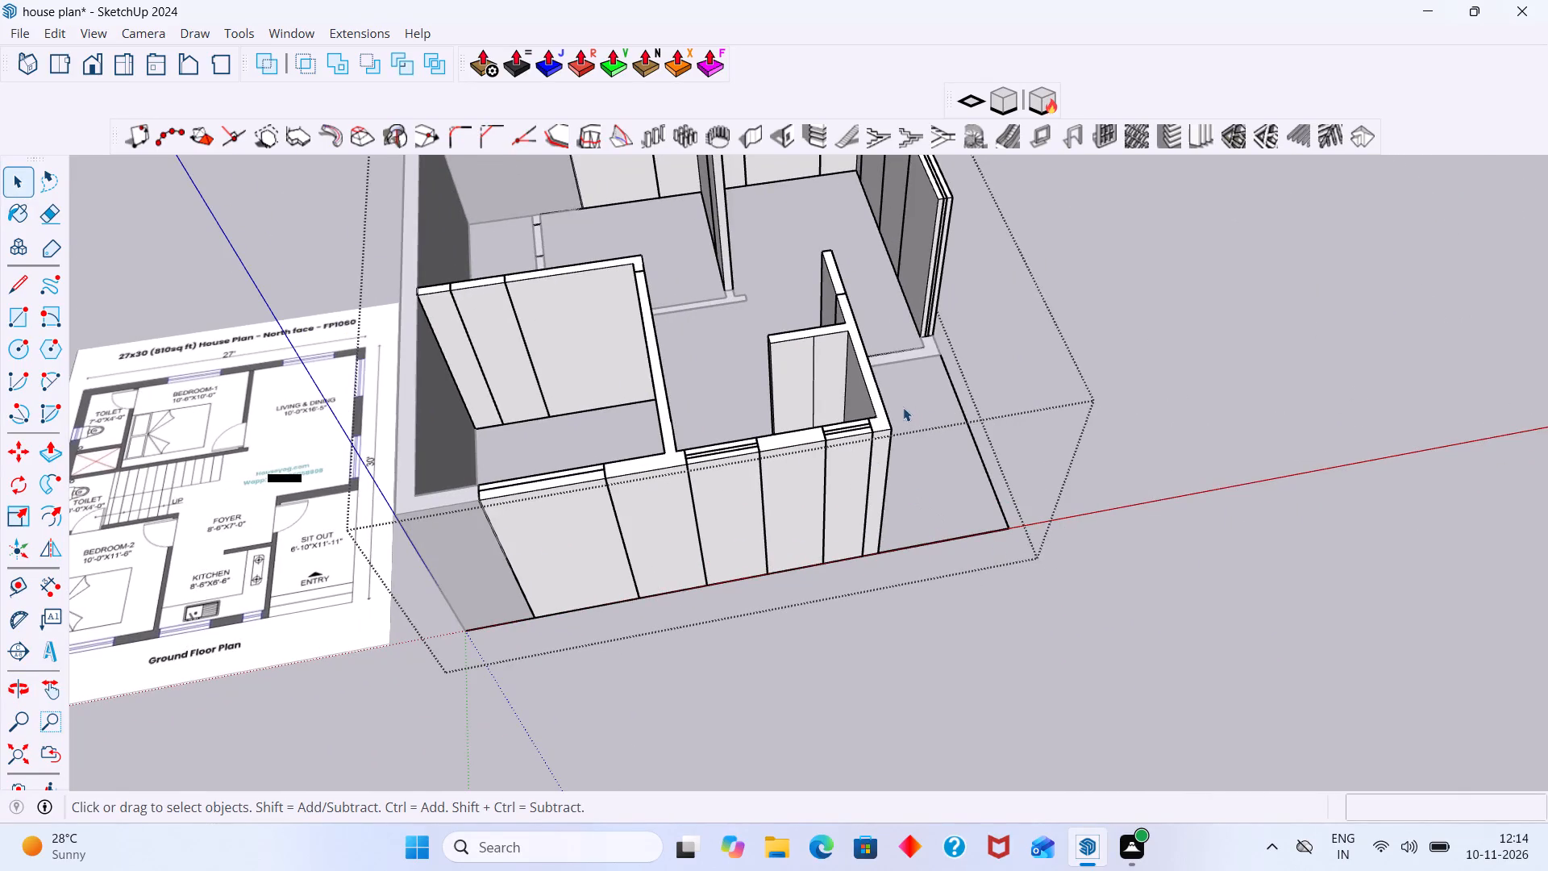
pyautogui.scroll(-6, 888, 411)
pyautogui.scroll(3, 913, 316)
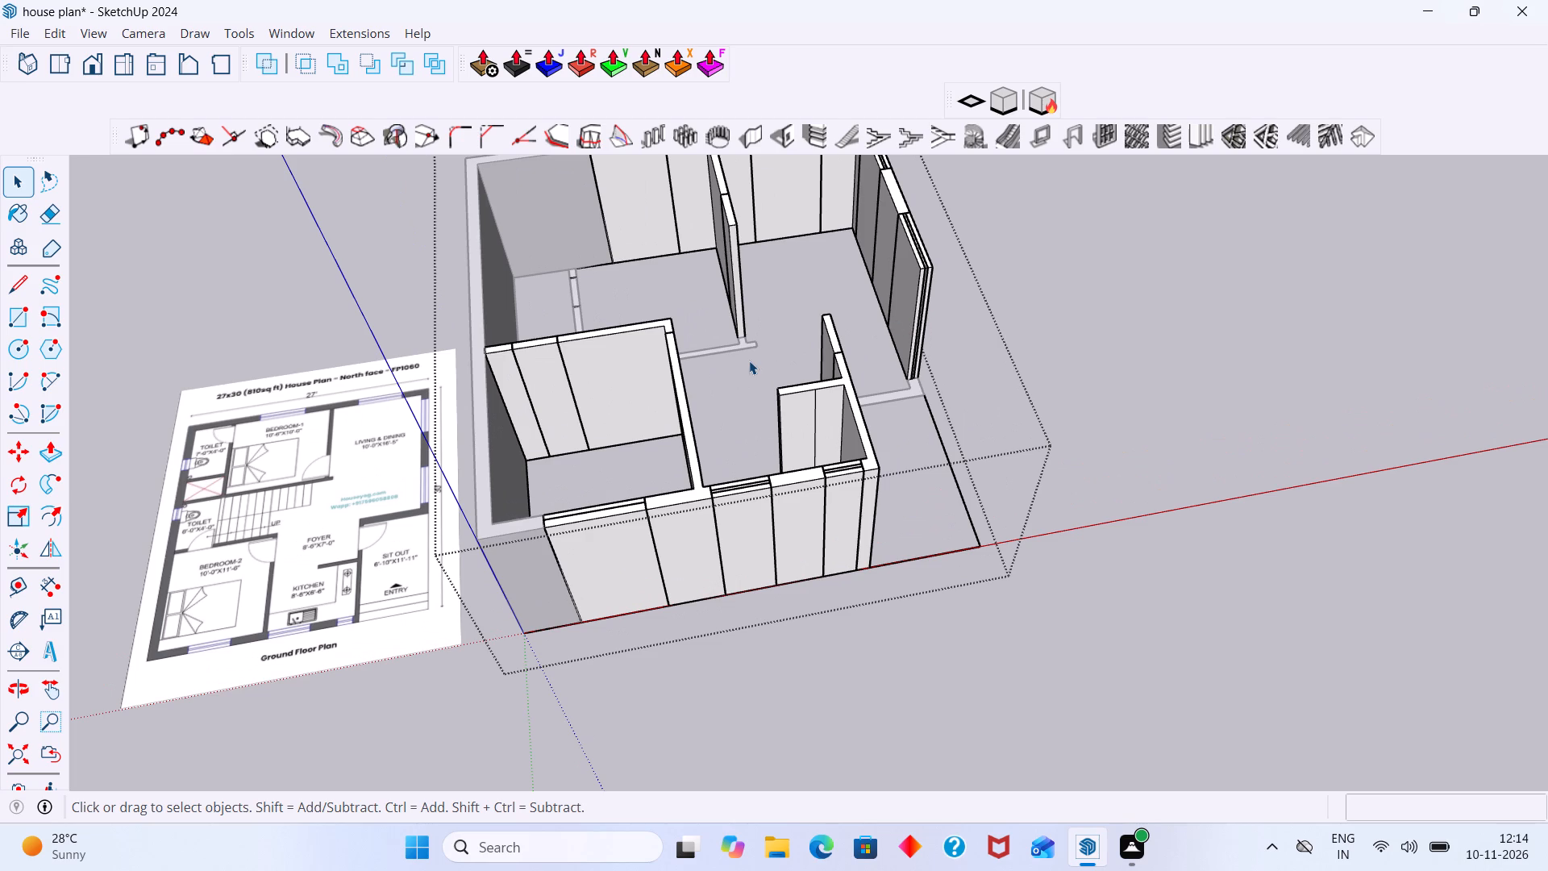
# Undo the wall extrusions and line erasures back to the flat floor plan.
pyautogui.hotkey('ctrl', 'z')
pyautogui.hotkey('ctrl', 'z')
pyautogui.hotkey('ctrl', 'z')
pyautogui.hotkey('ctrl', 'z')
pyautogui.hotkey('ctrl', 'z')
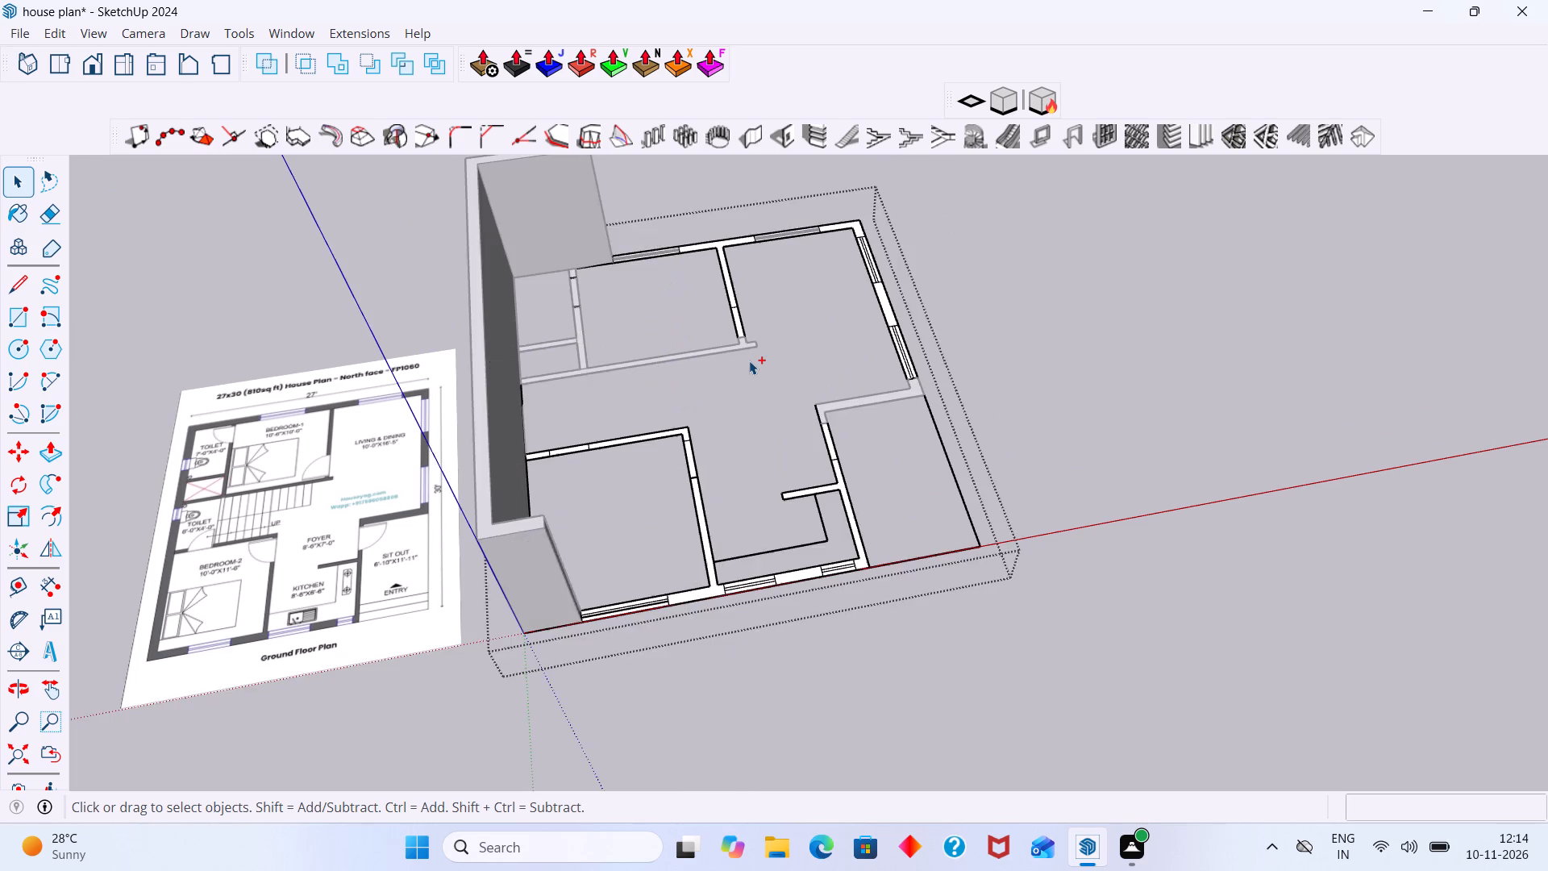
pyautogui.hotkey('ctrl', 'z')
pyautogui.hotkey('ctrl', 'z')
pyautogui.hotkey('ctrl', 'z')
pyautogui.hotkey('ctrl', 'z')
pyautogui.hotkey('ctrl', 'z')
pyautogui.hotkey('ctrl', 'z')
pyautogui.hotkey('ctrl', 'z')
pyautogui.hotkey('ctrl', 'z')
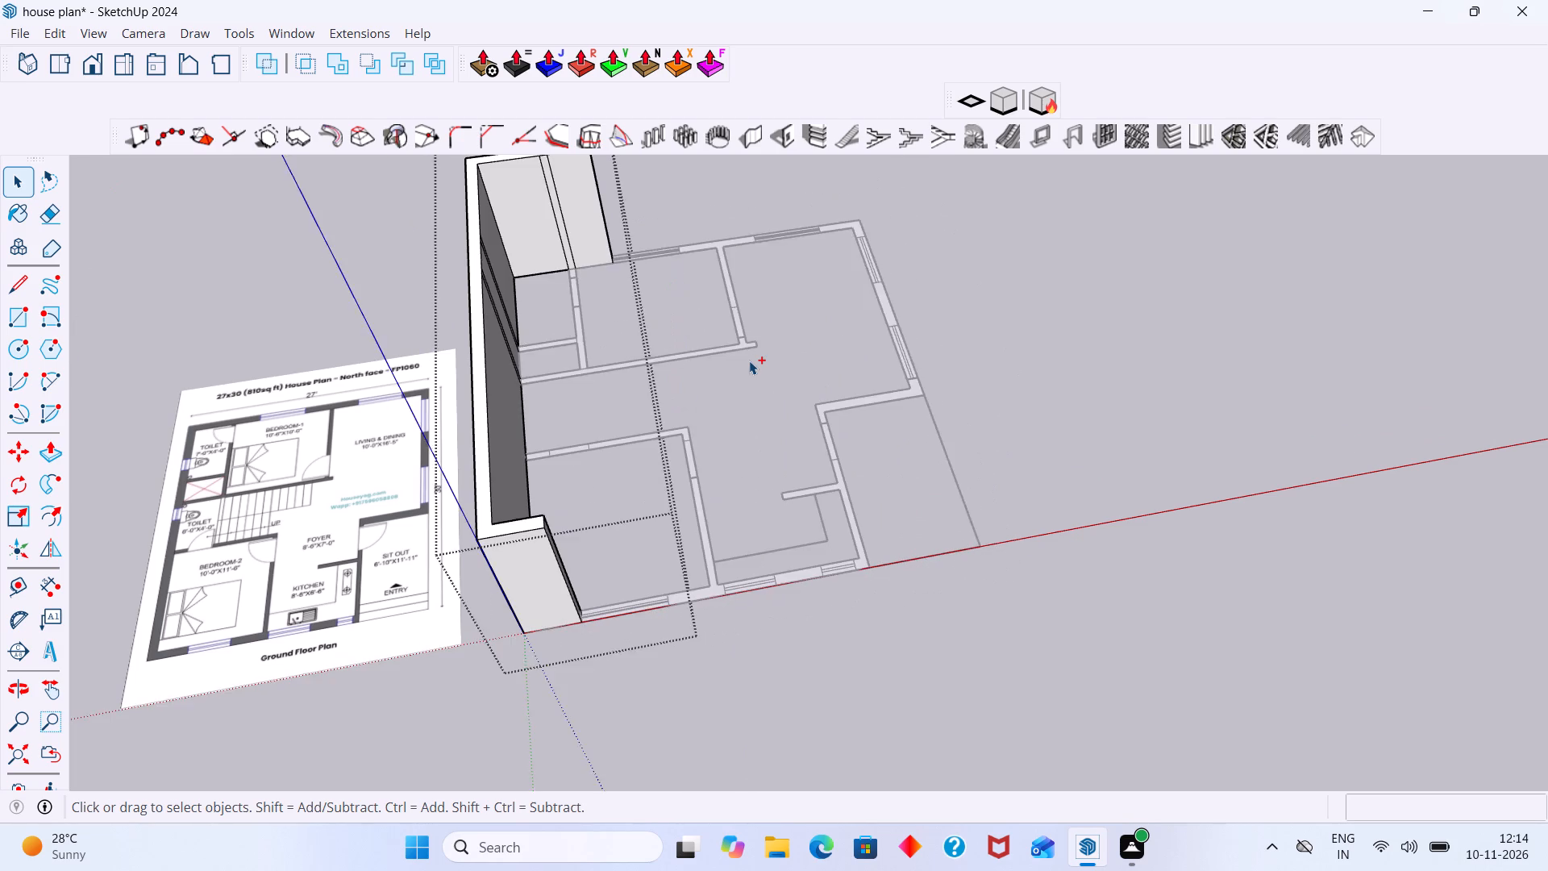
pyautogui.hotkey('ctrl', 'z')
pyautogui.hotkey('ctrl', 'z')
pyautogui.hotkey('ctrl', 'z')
# Set up a vertical wall 9" thick and 10' high, built as a group.
pyautogui.click(1044, 303)
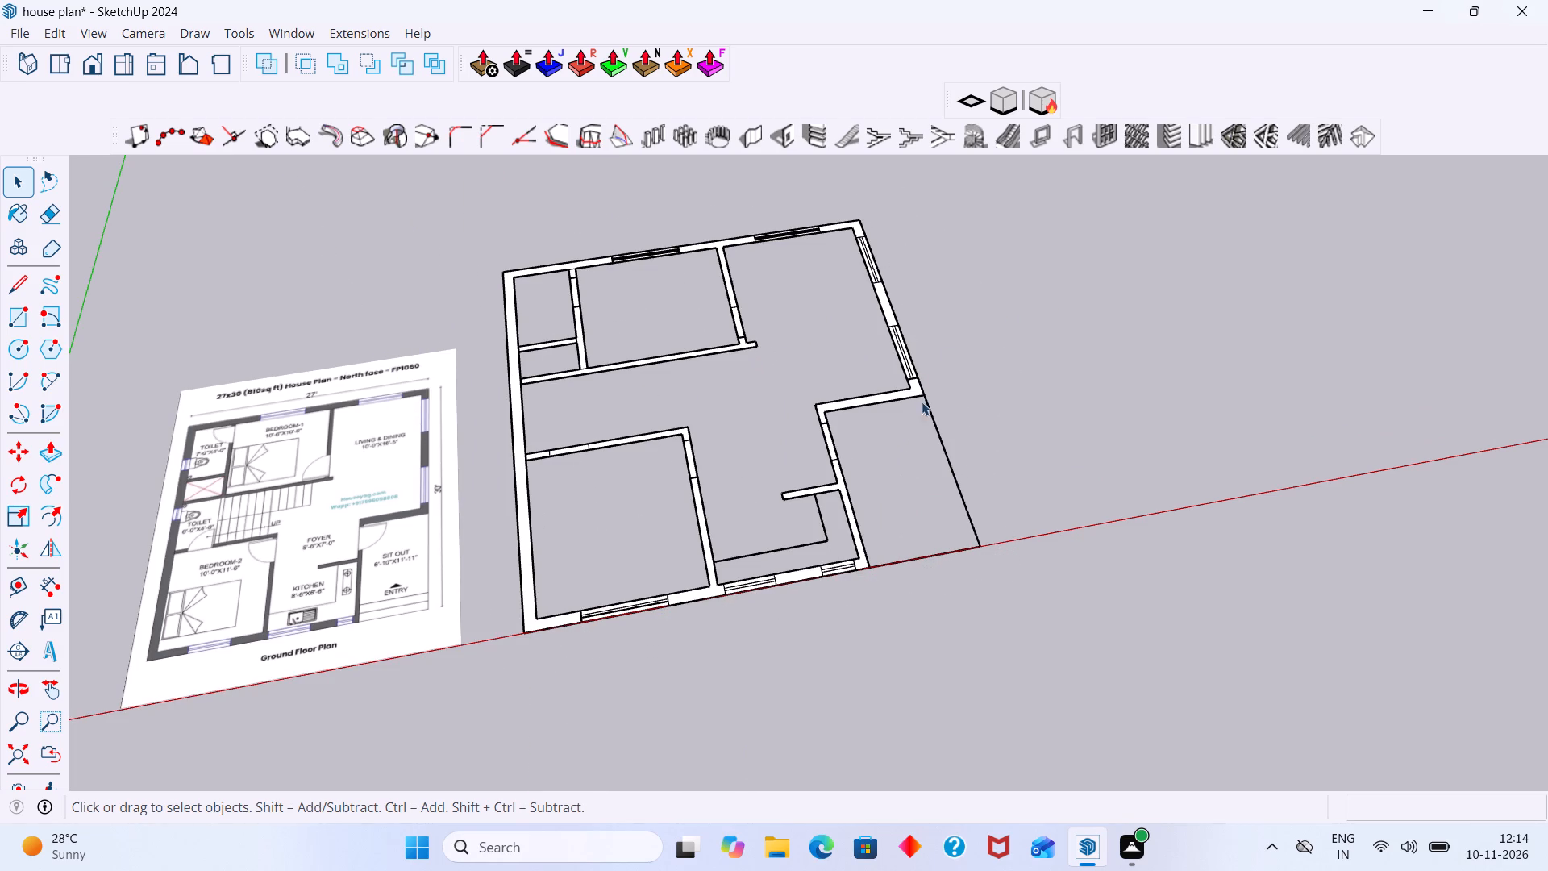
pyautogui.middleClick(887, 480)
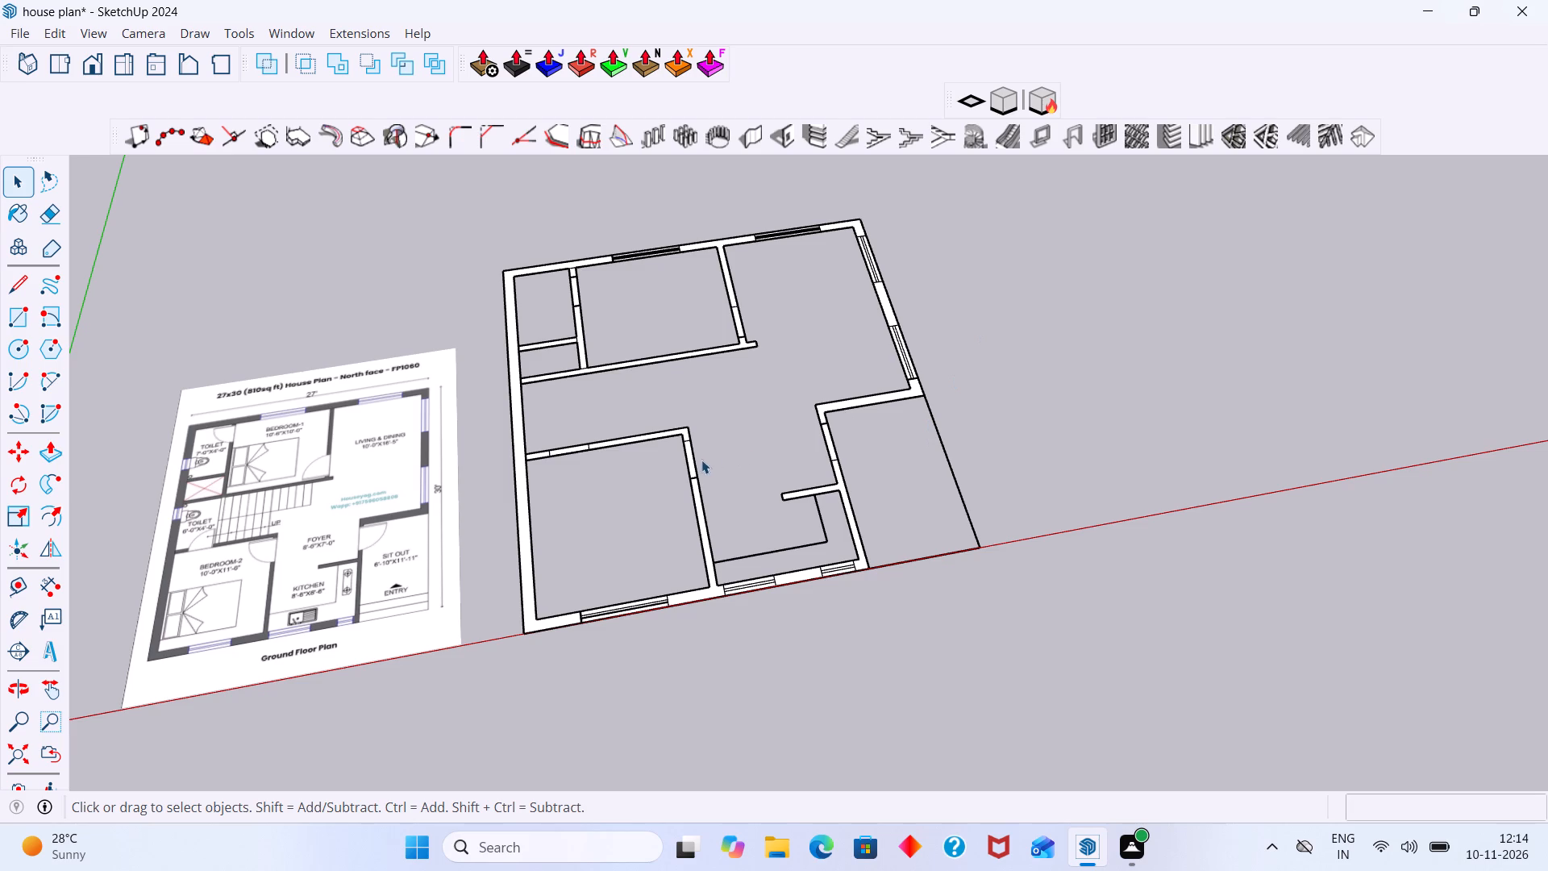
pyautogui.scroll(6, 527, 481)
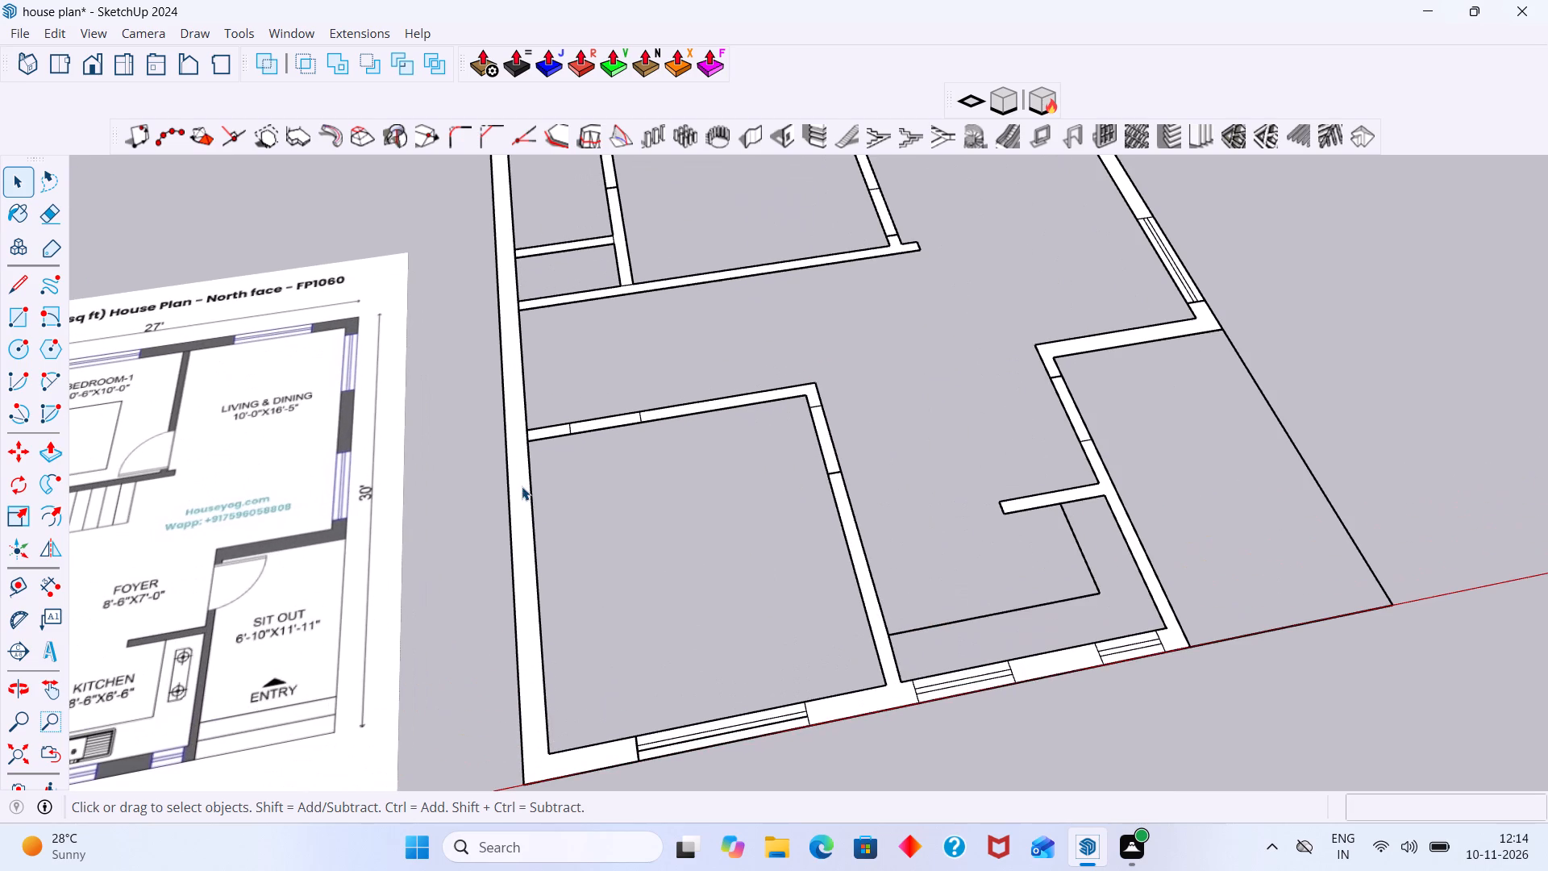
pyautogui.click(755, 136)
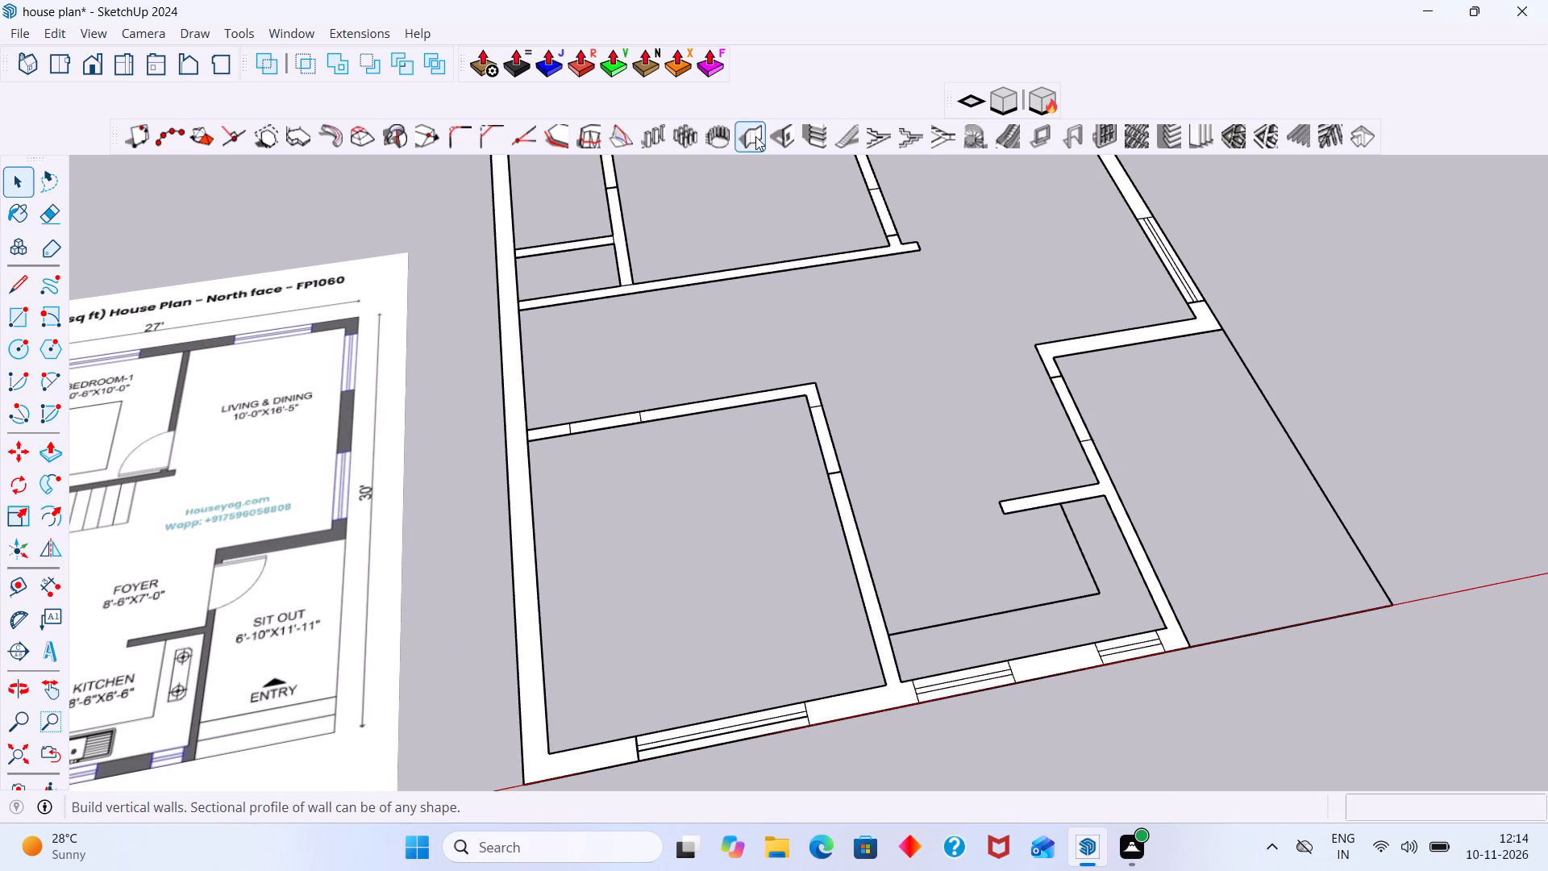
pyautogui.click(363, 376)
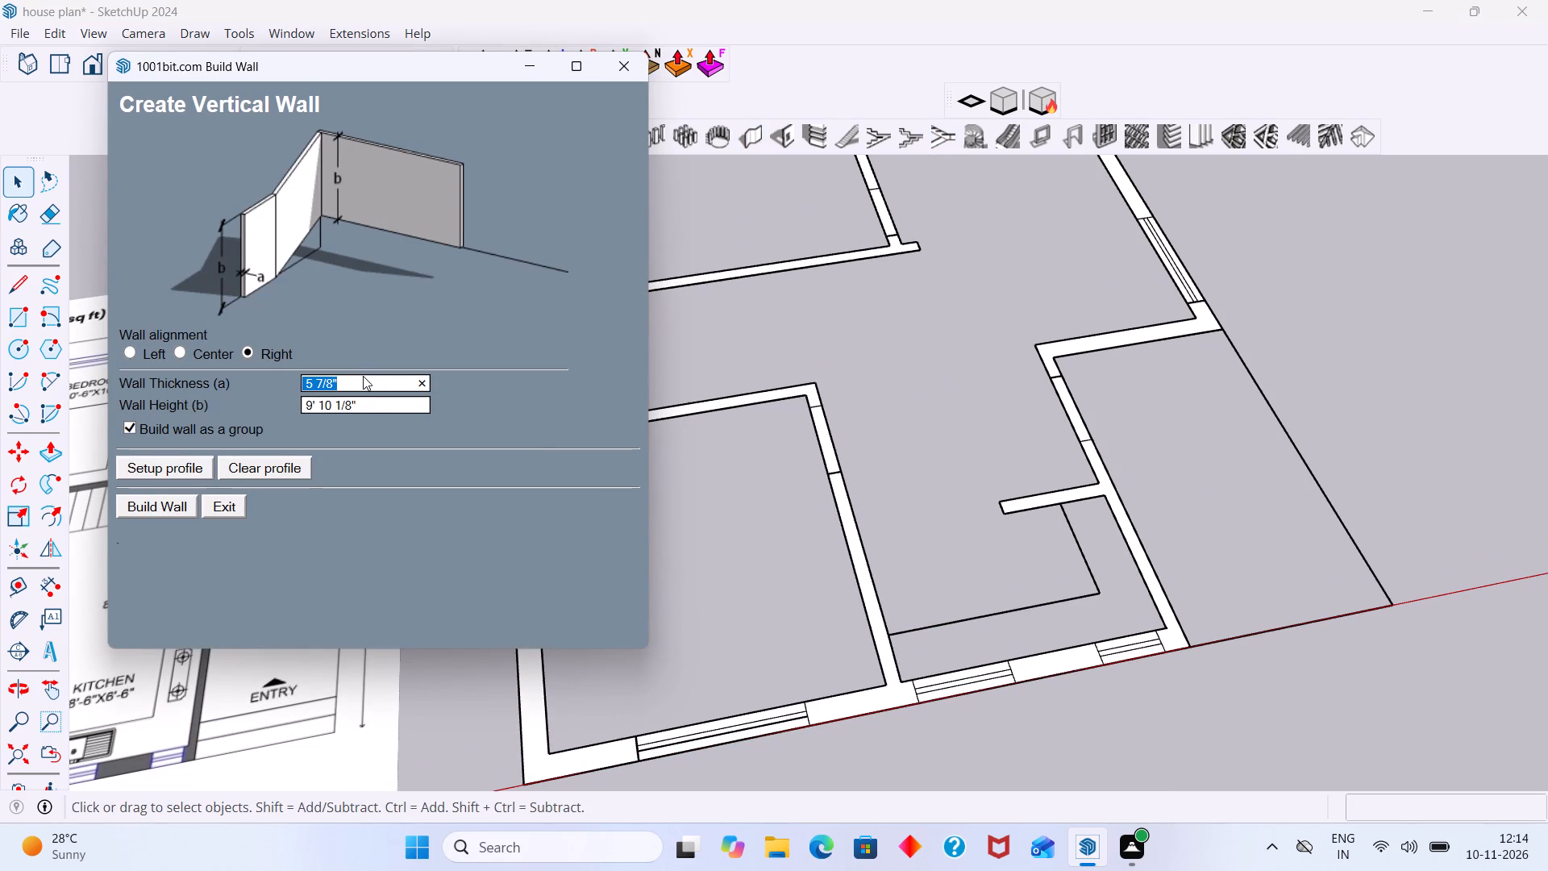
pyautogui.press('9')
pyautogui.hotkey('shift', '"')
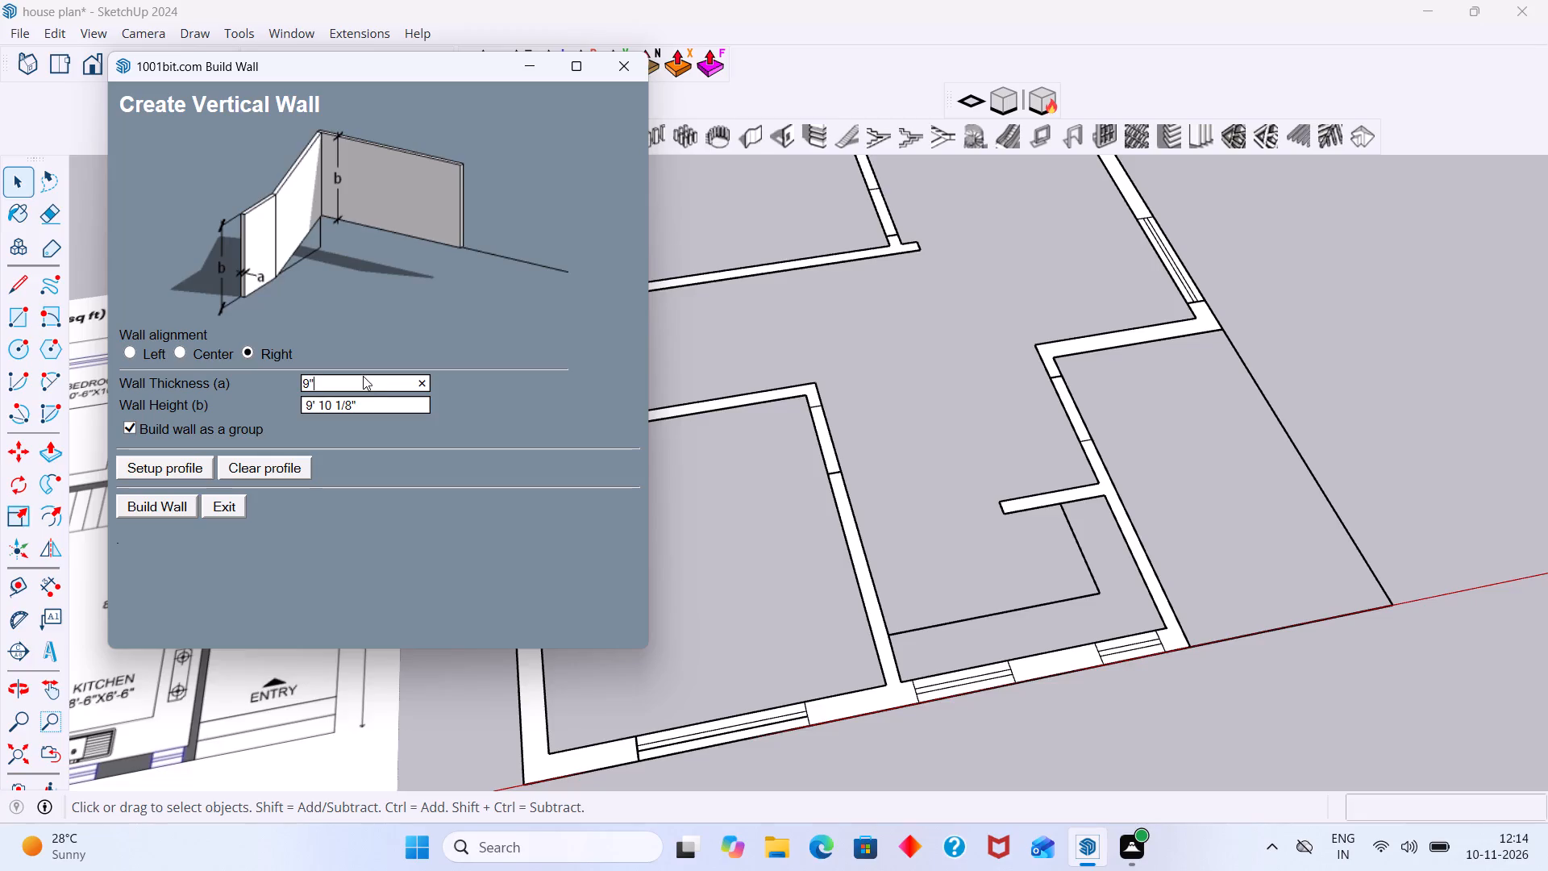
pyautogui.click(385, 412)
pyautogui.write("10'")
pyautogui.press('Return')
pyautogui.click(177, 509)
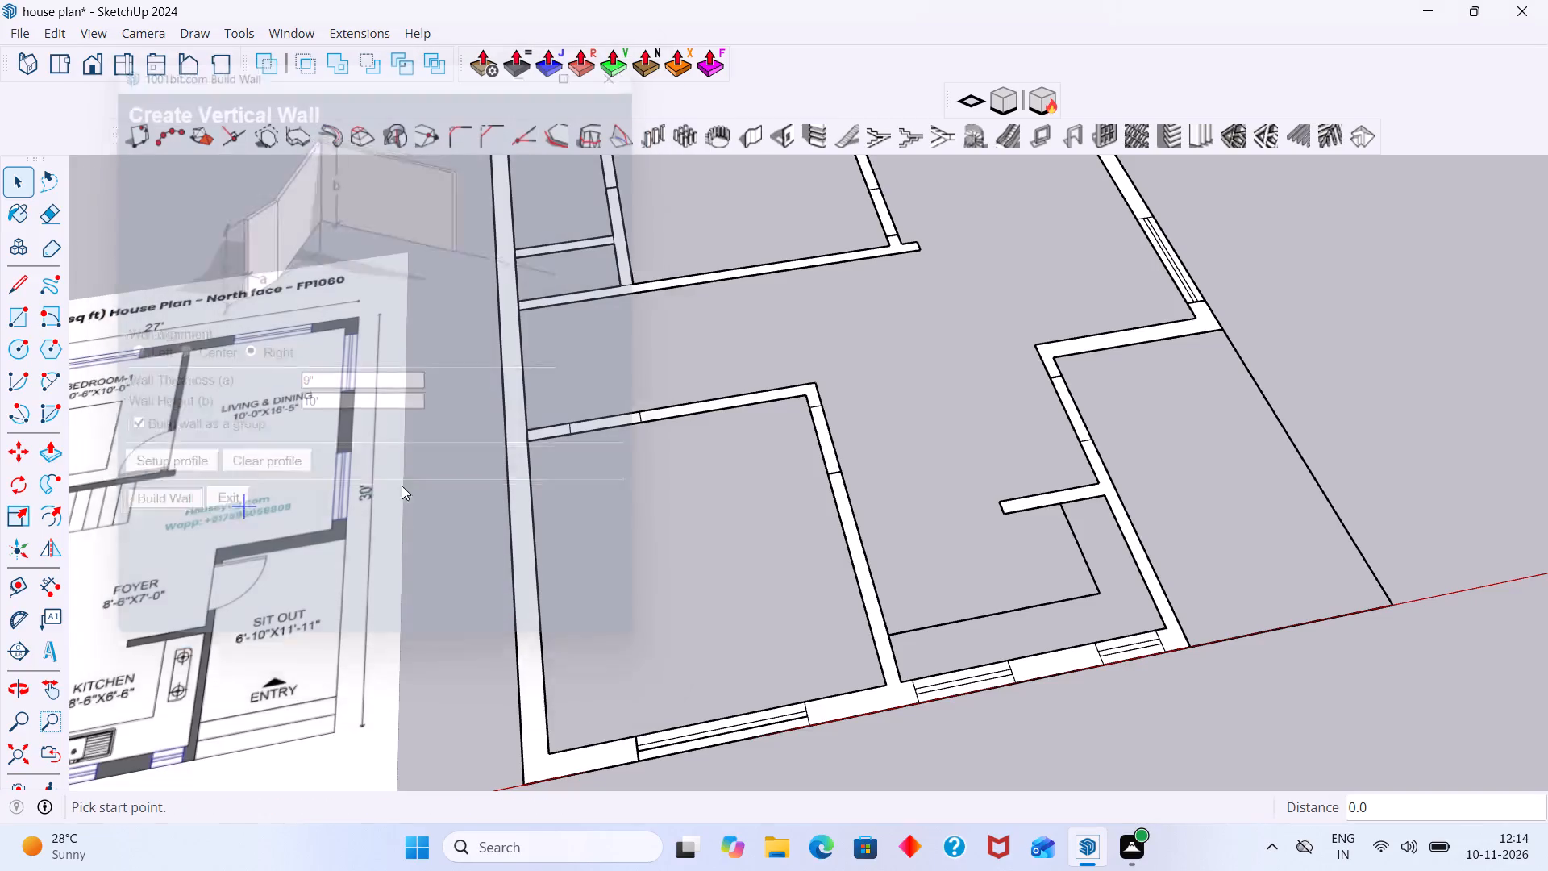
# Trace the vertical wall from the Bedroom-1 toilet's outer corner along the 30' side, around Bedroom-2's corner, to the kitchen's outer front corner.
pyautogui.scroll(-8, 623, 455)
pyautogui.moveTo(568, 363); pyautogui.dragTo(890, 417, button='middle')
pyautogui.scroll(2, 455, 516)
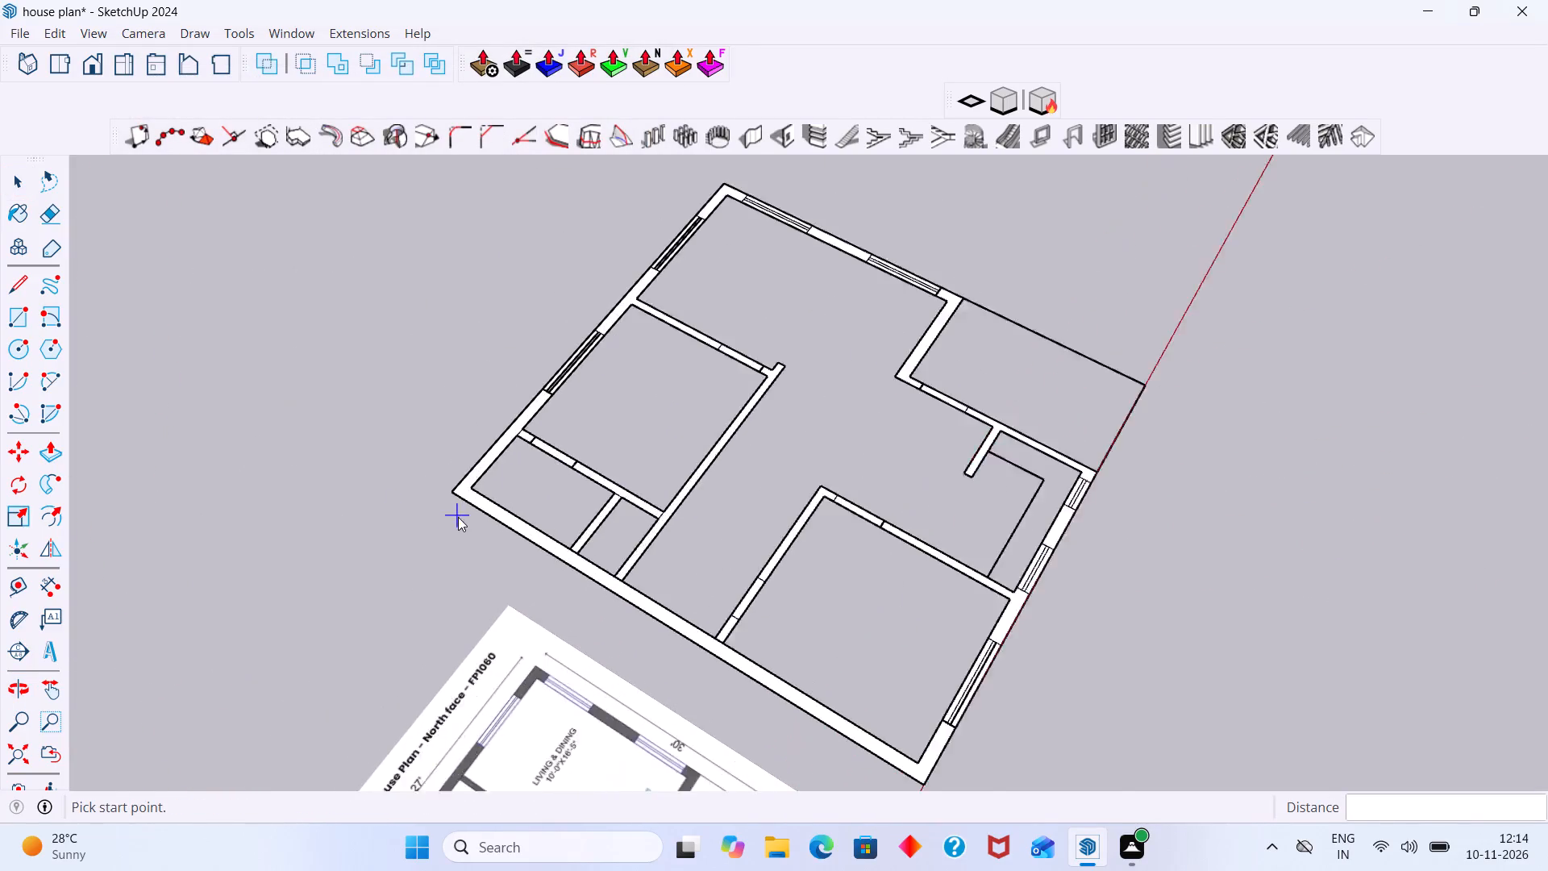
pyautogui.scroll(4, 458, 517)
pyautogui.click(450, 481)
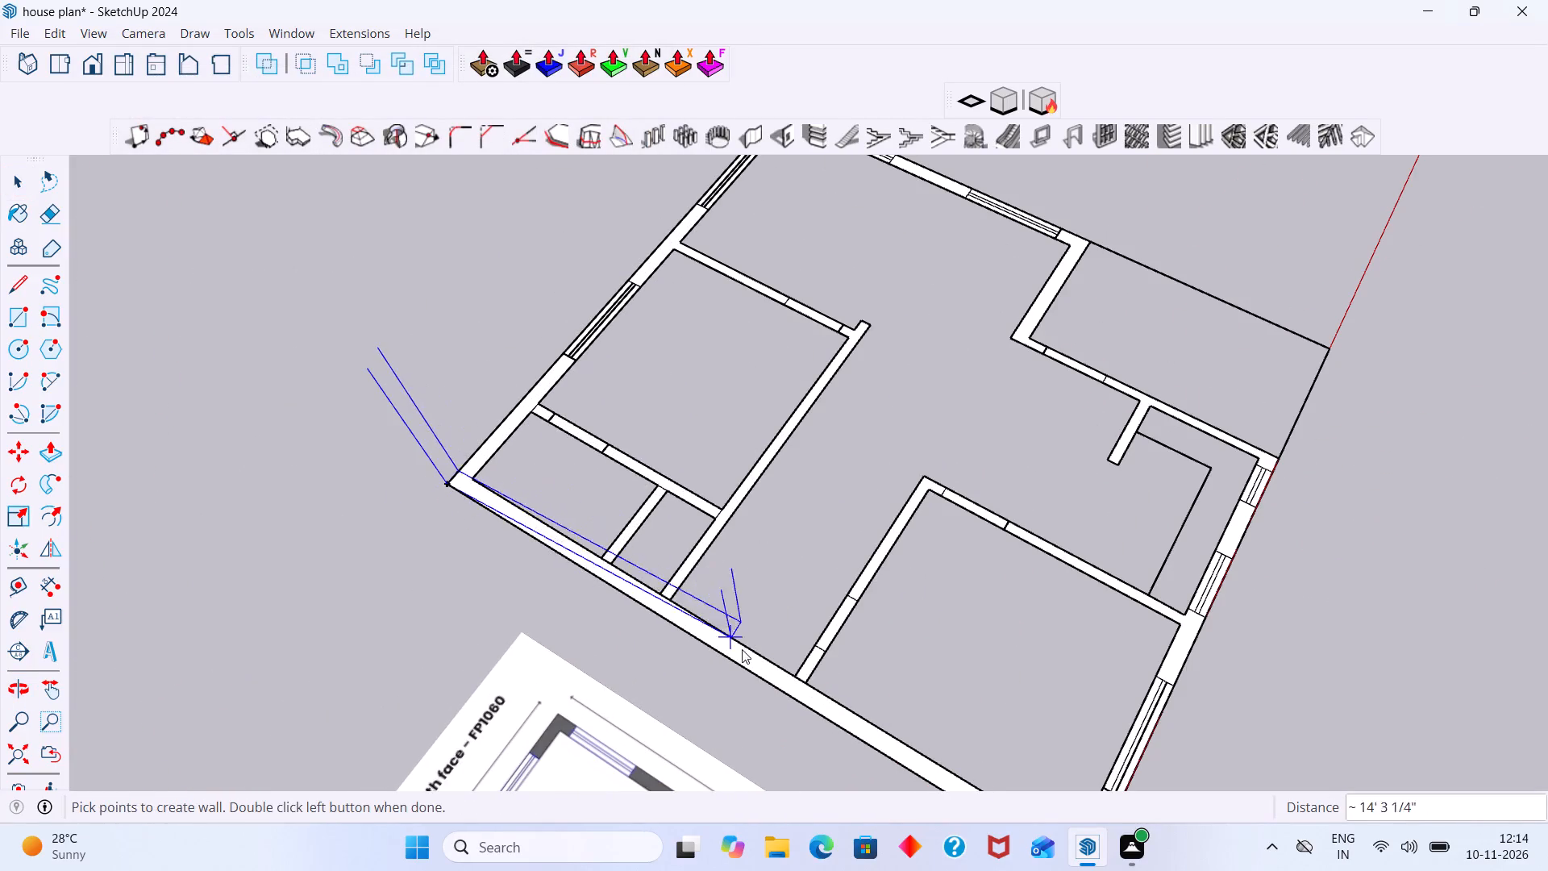
pyautogui.scroll(-3, 745, 651)
pyautogui.moveTo(742, 661); pyautogui.dragTo(692, 525, button='middle')
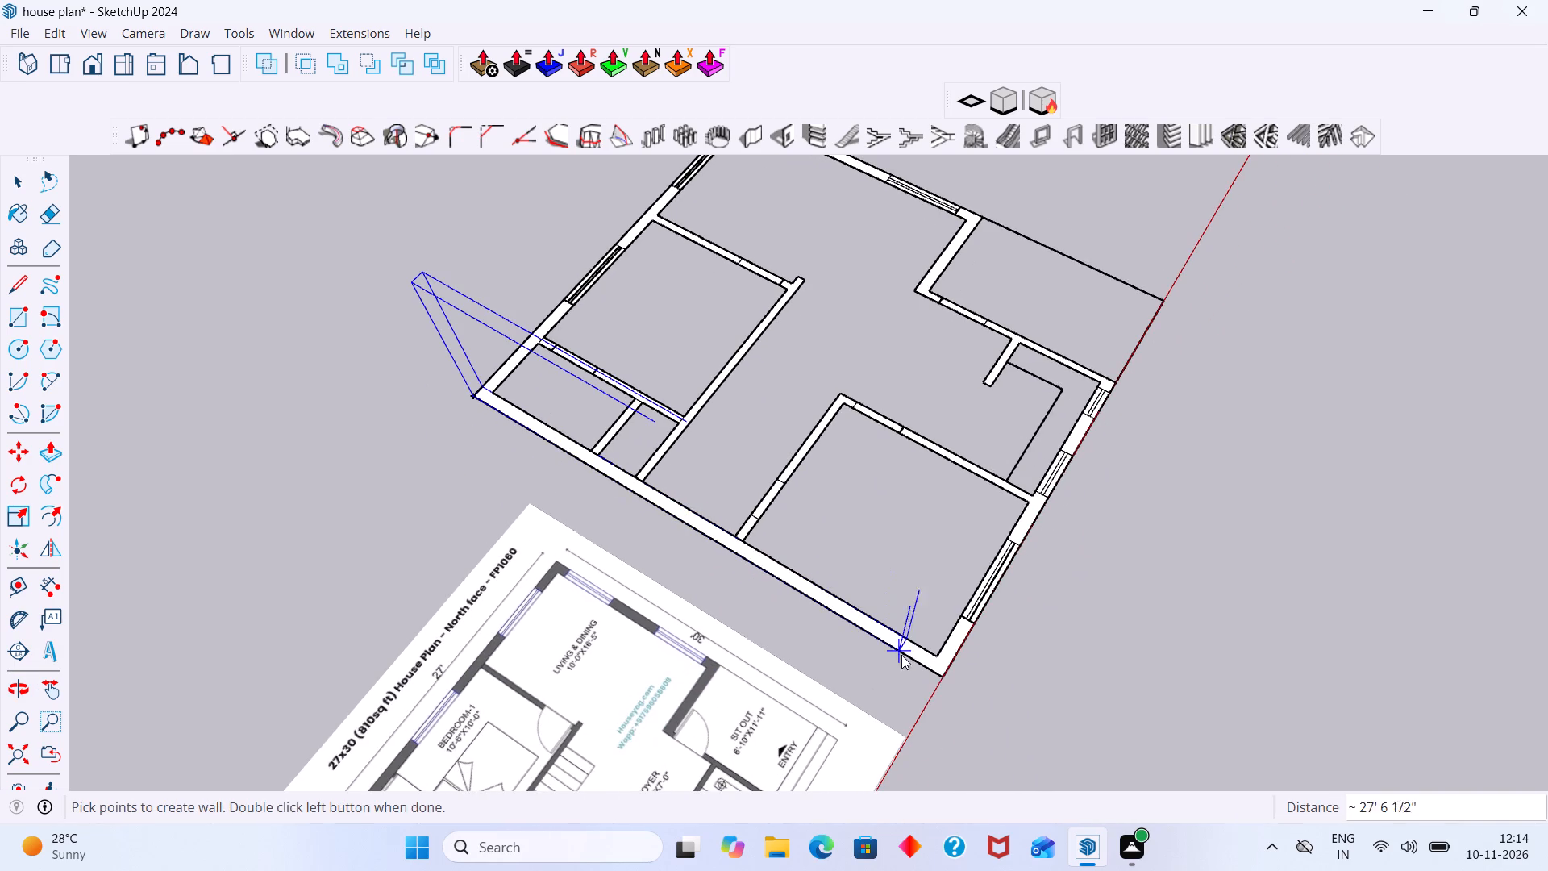
pyautogui.click(940, 670)
pyautogui.moveTo(1013, 511); pyautogui.dragTo(771, 505, button='middle')
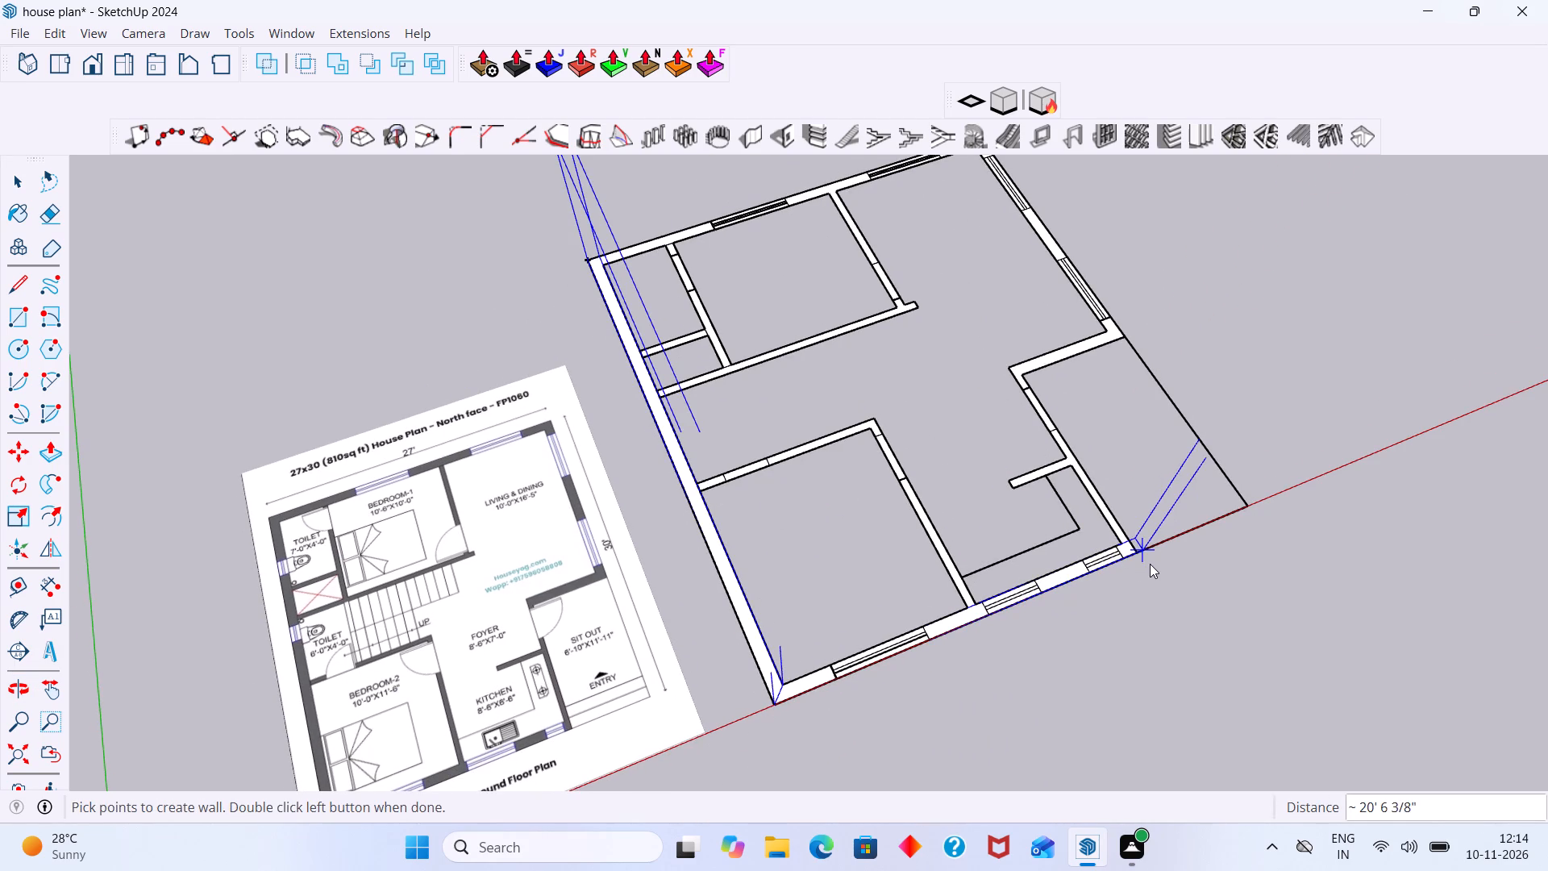
pyautogui.moveTo(1141, 569); pyautogui.dragTo(1001, 488, button='middle')
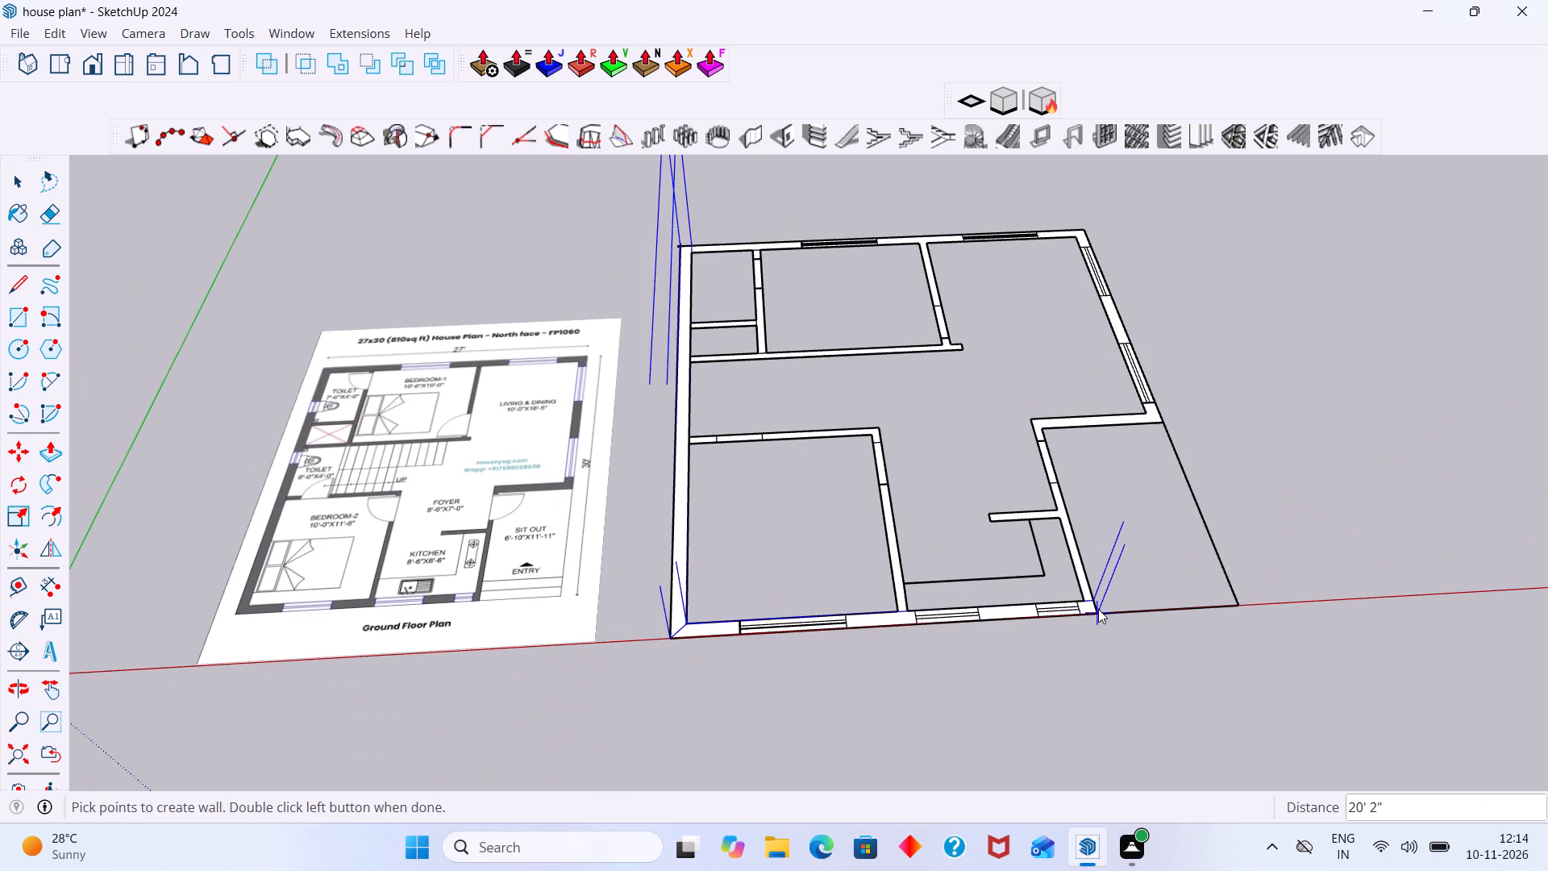
pyautogui.doubleClick(1093, 609)
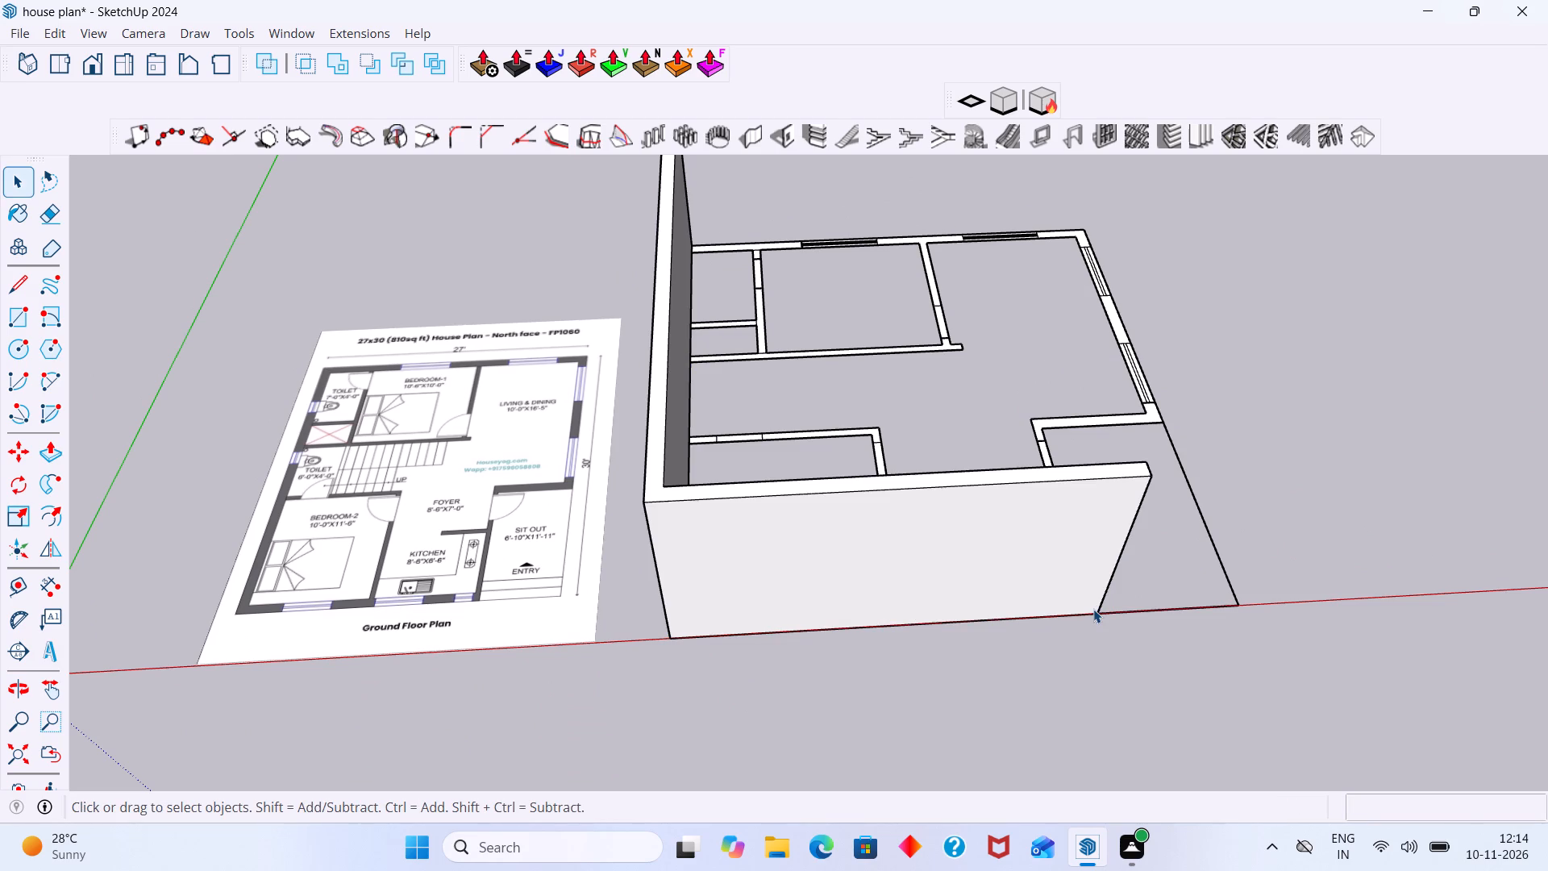
# Inside the wall group, draw a 10' by 9" rectangle on the long wall's inner face at its Bedroom-1 toilet end.
pyautogui.scroll(-7, 1089, 609)
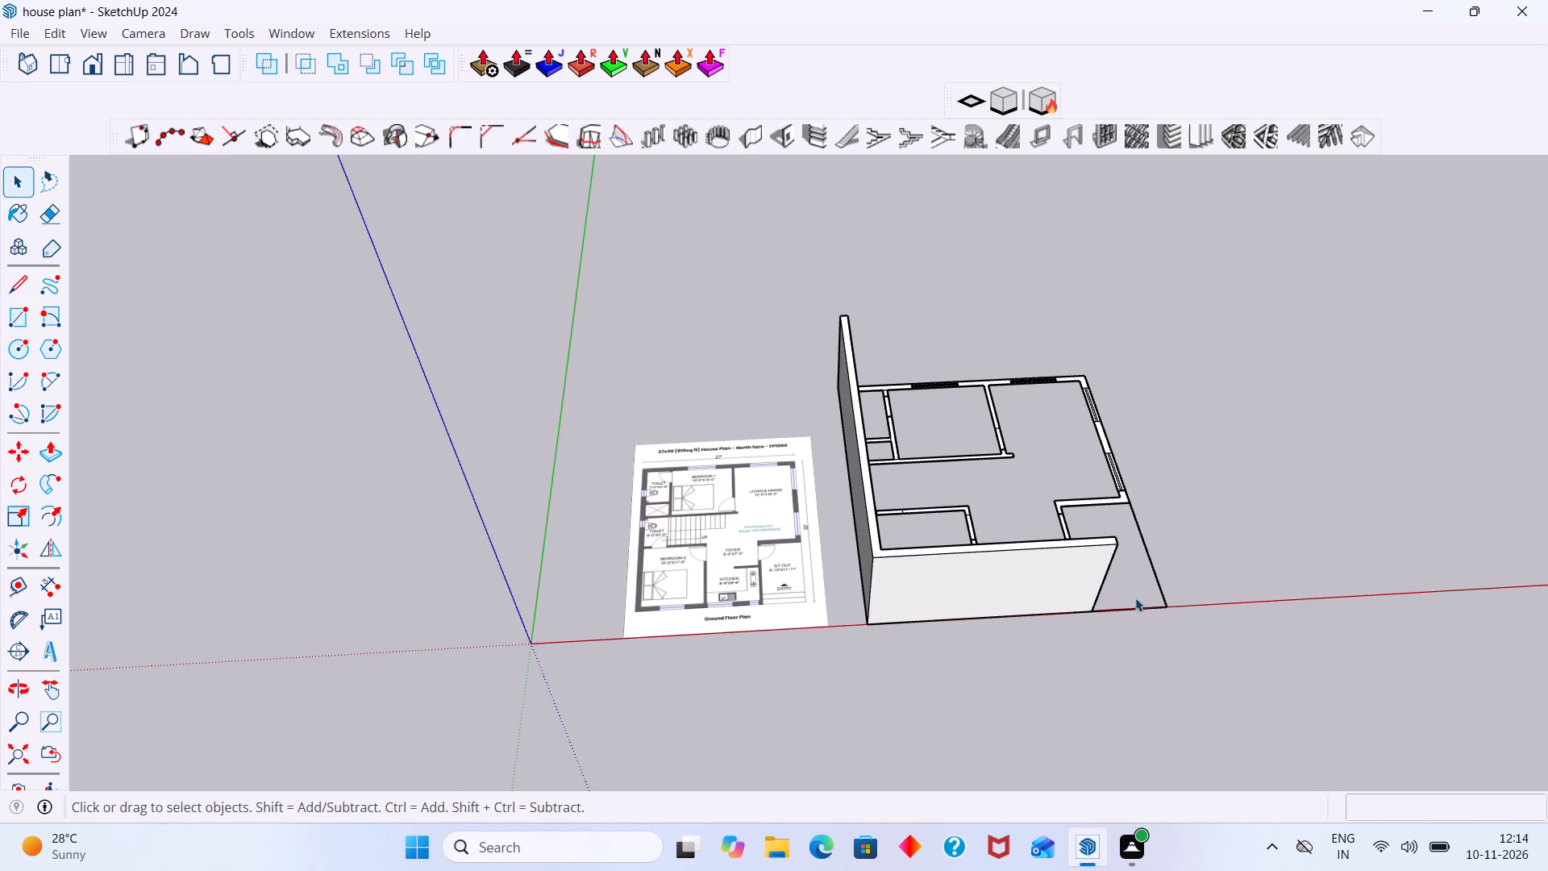
pyautogui.moveTo(976, 473); pyautogui.dragTo(602, 419, button='middle')
pyautogui.moveTo(1122, 515); pyautogui.dragTo(761, 481, button='middle')
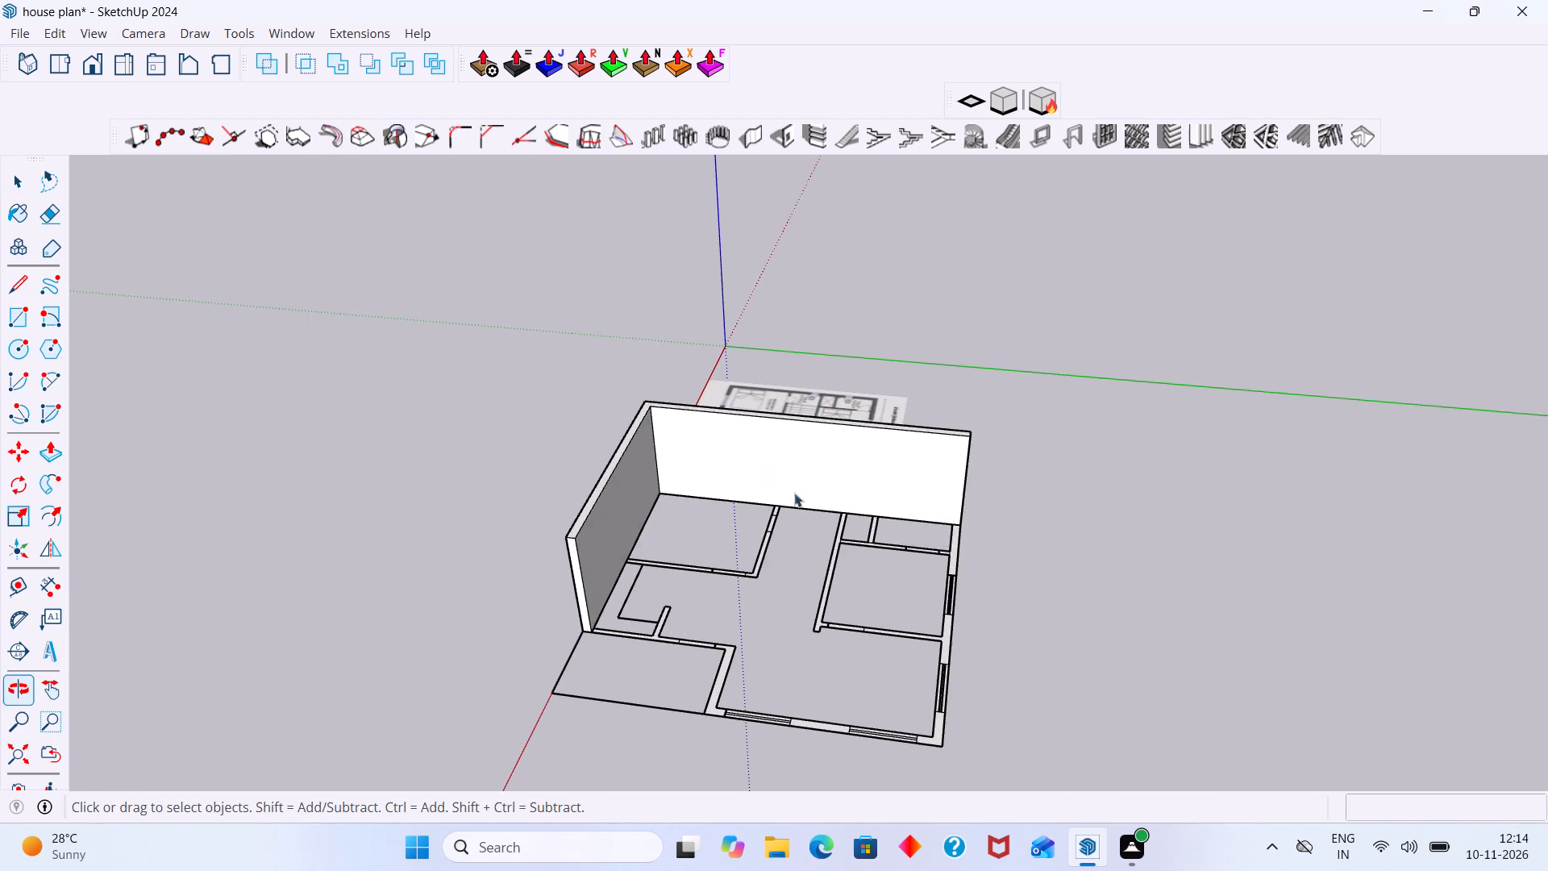
pyautogui.scroll(5, 701, 571)
pyautogui.moveTo(835, 628); pyautogui.dragTo(343, 662, button='middle')
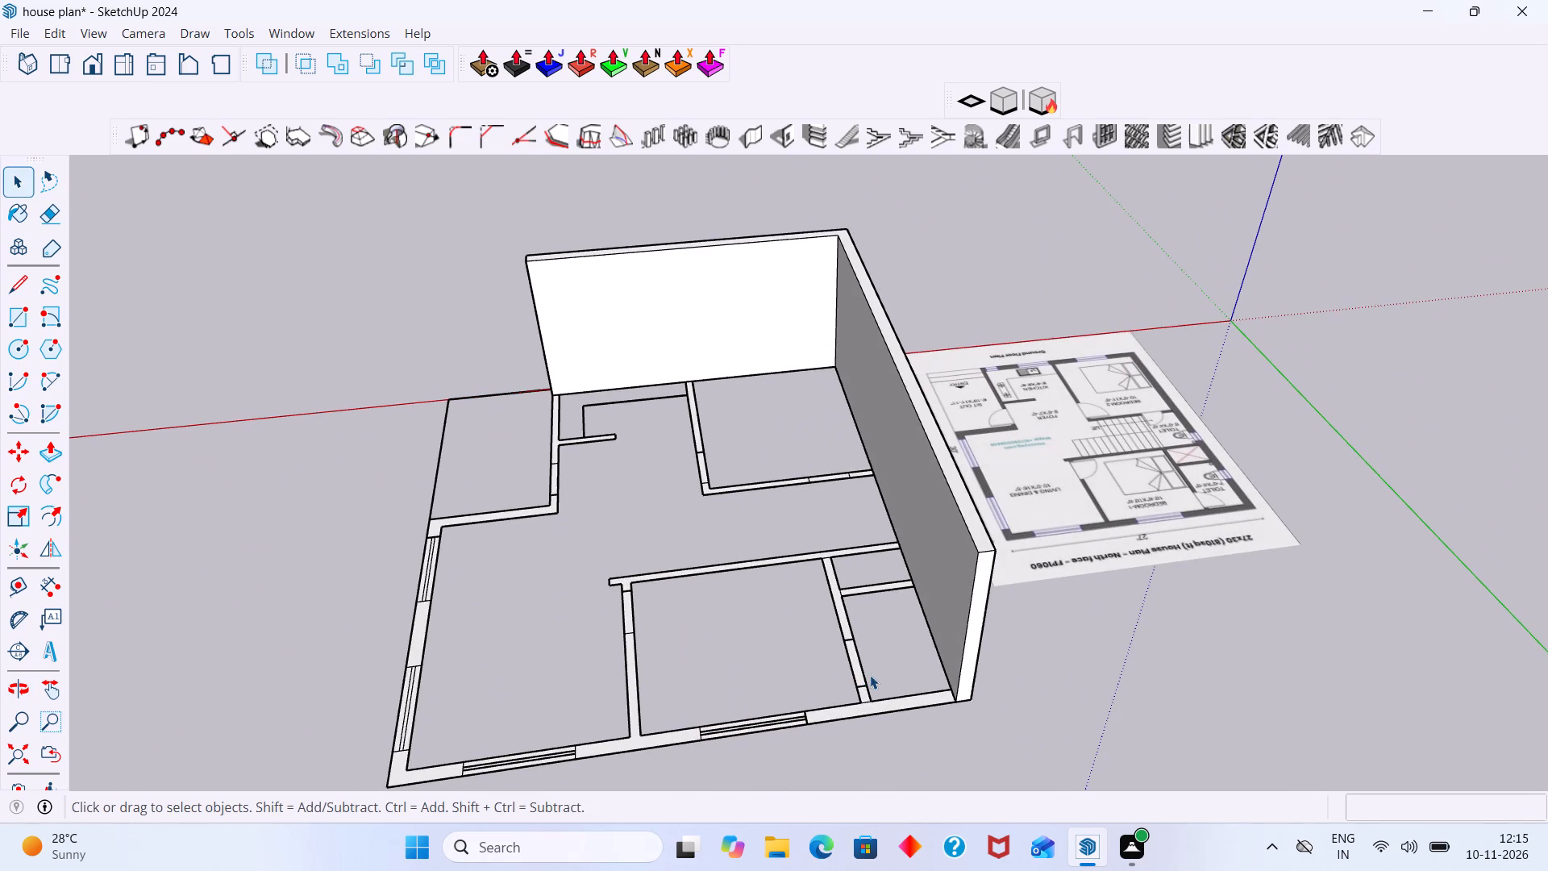
pyautogui.moveTo(884, 668); pyautogui.dragTo(909, 601, button='middle')
pyautogui.moveTo(1087, 643); pyautogui.dragTo(1324, 613, button='middle')
pyautogui.scroll(5, 1046, 523)
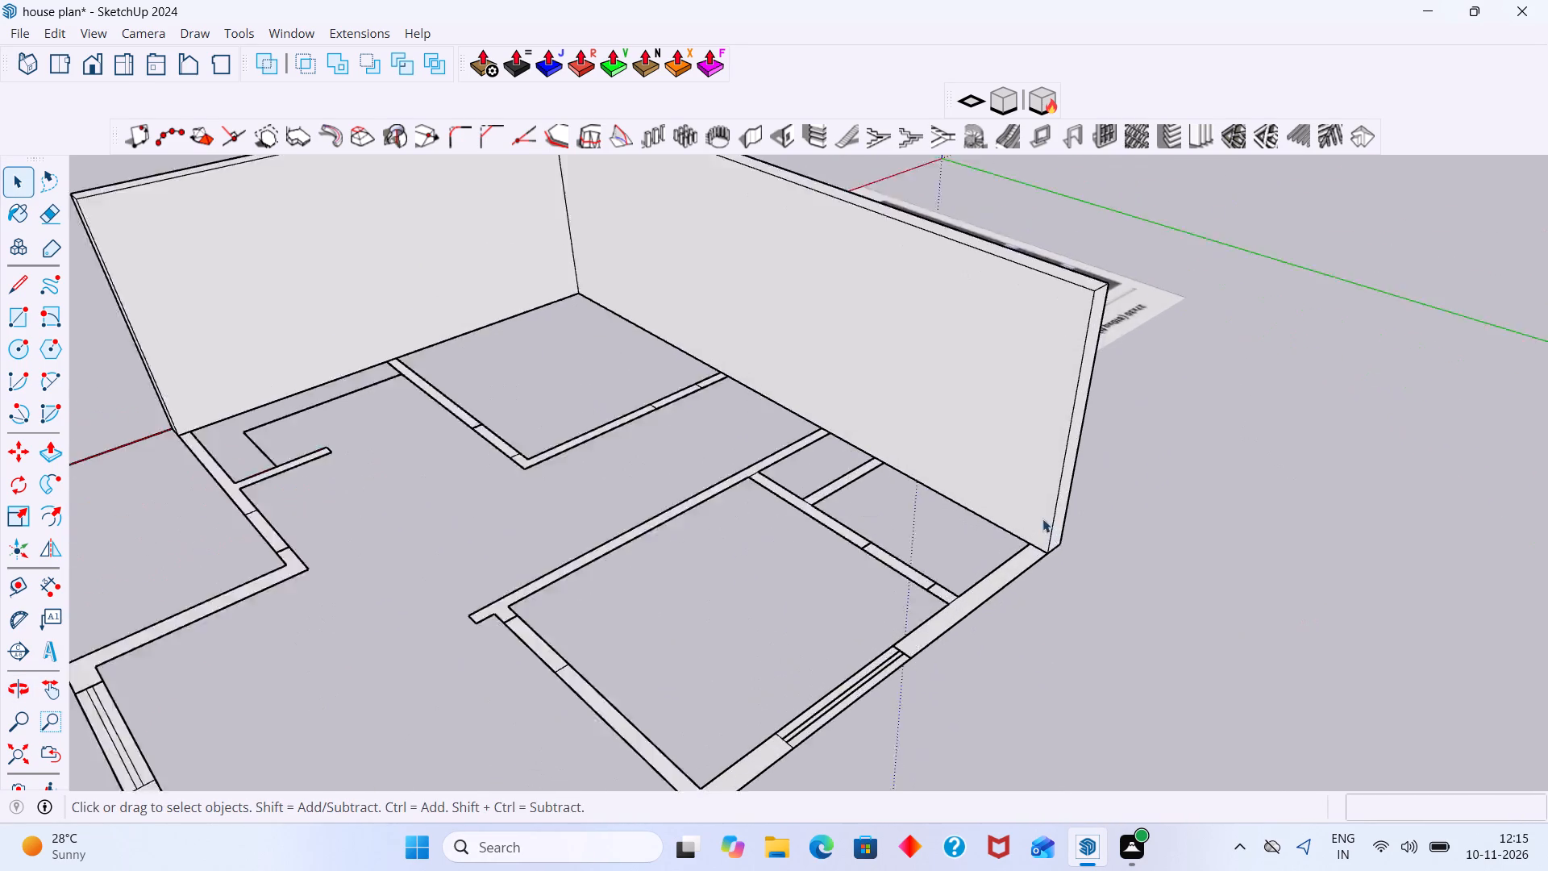
pyautogui.scroll(2, 1042, 519)
pyautogui.moveTo(1057, 544); pyautogui.dragTo(1213, 536, button='middle')
pyautogui.scroll(4, 1100, 471)
pyautogui.doubleClick(1058, 465)
pyautogui.click(1051, 470)
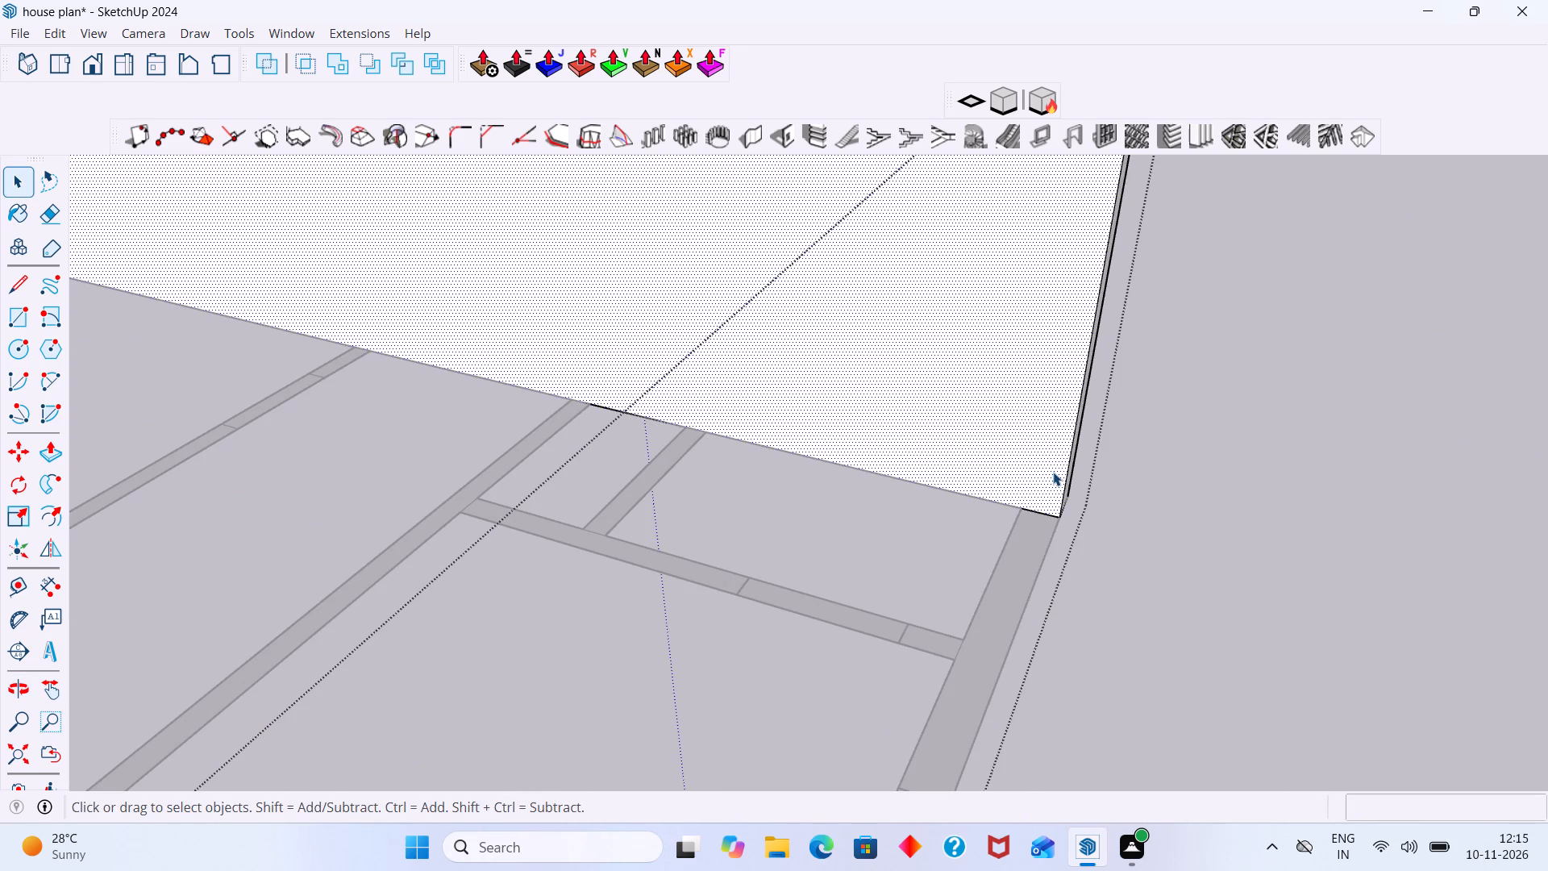
pyautogui.press('r')
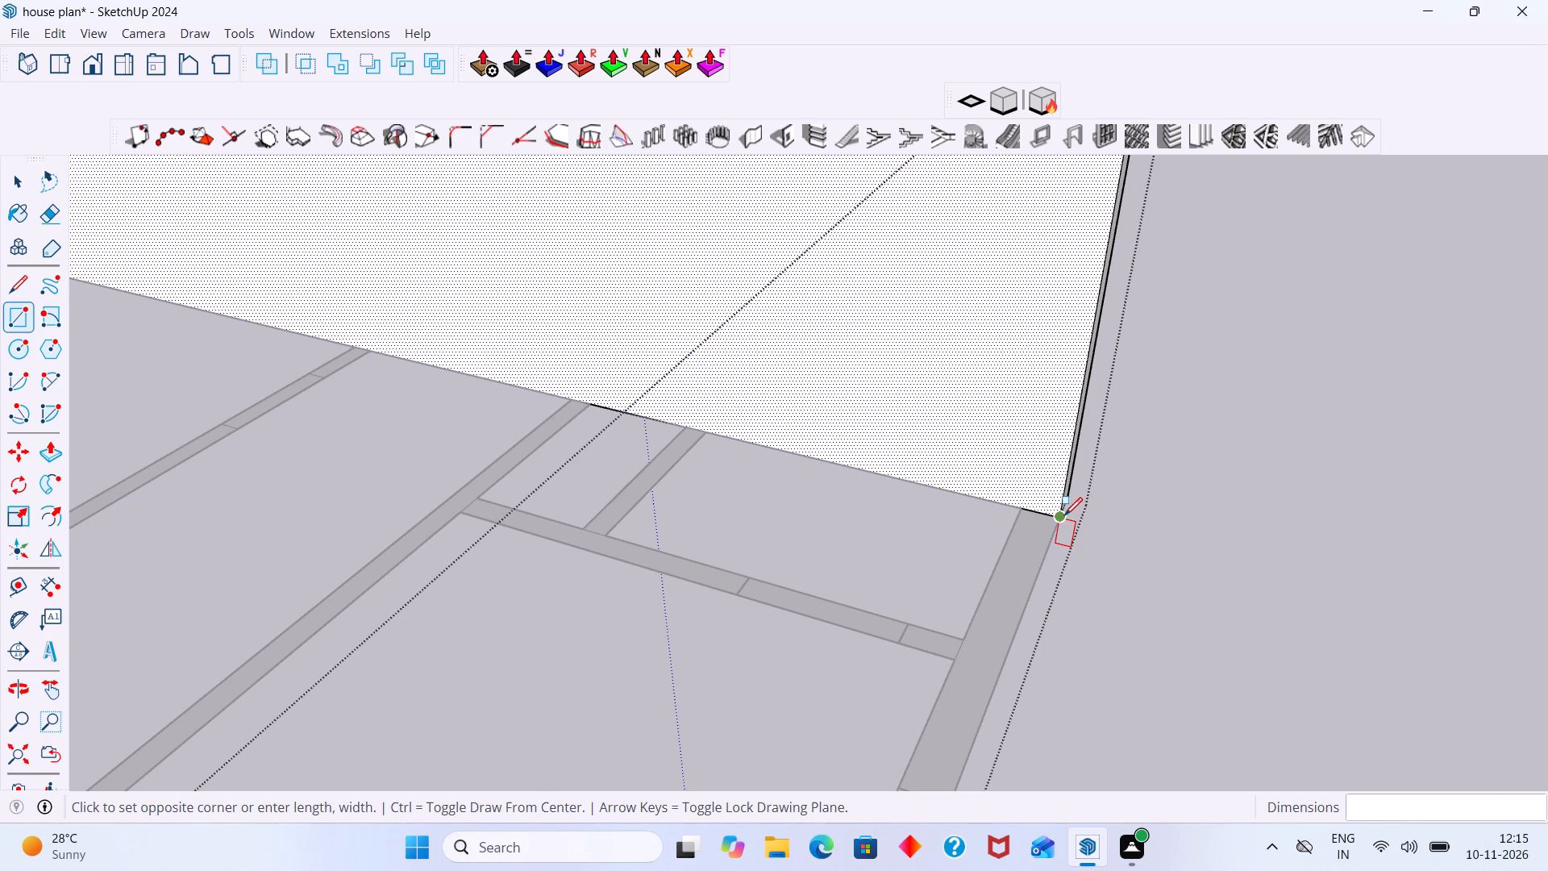
pyautogui.click(1064, 515)
pyautogui.scroll(-6, 1029, 390)
pyautogui.moveTo(1030, 373); pyautogui.dragTo(976, 515, button='middle')
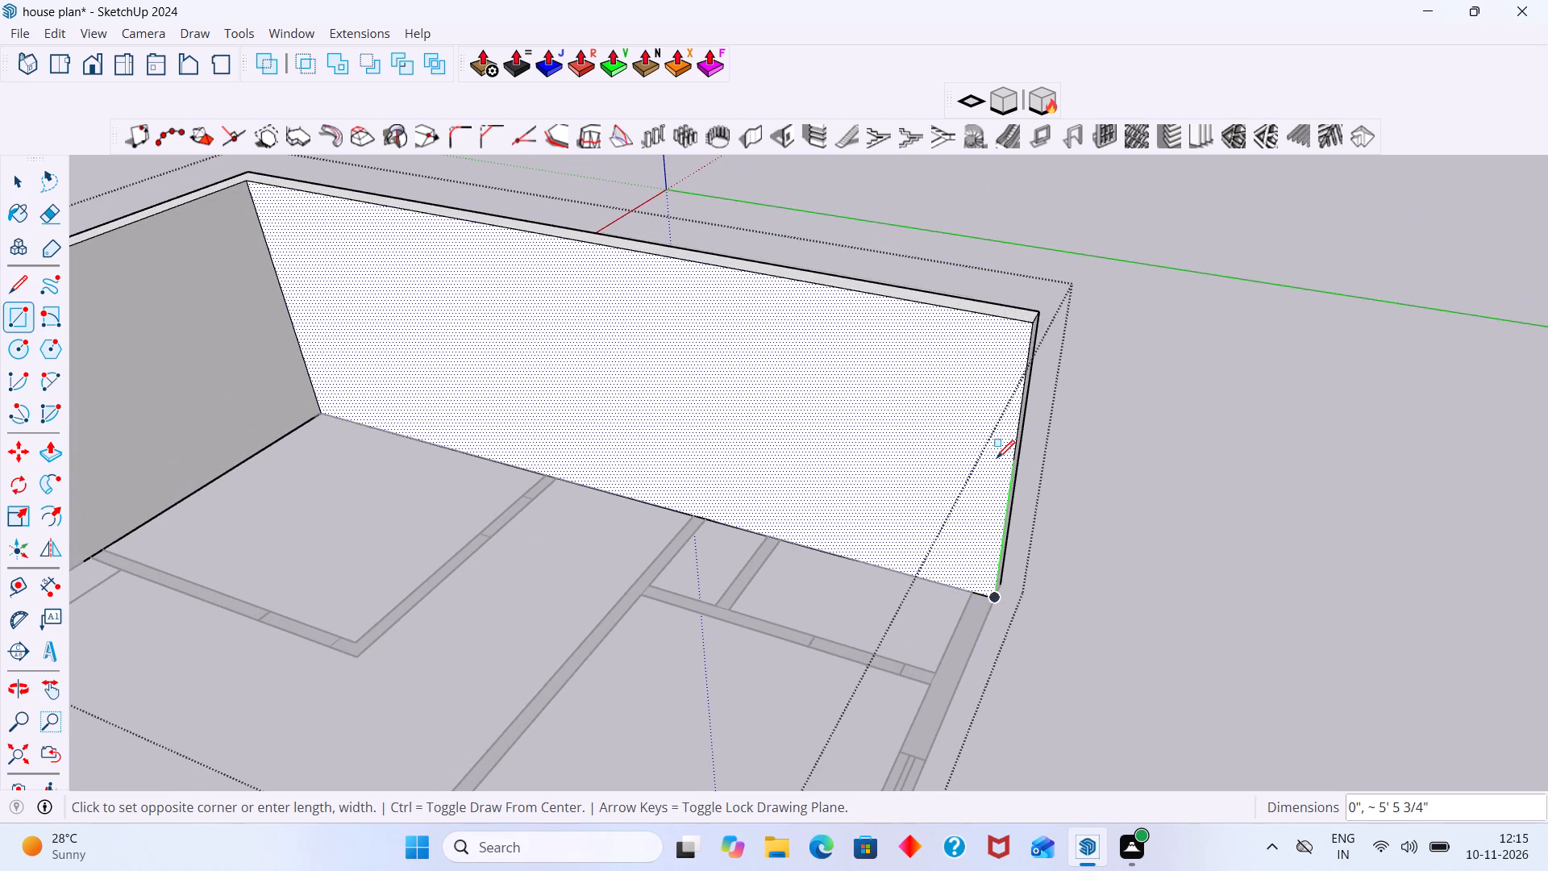
pyautogui.press('Escape')
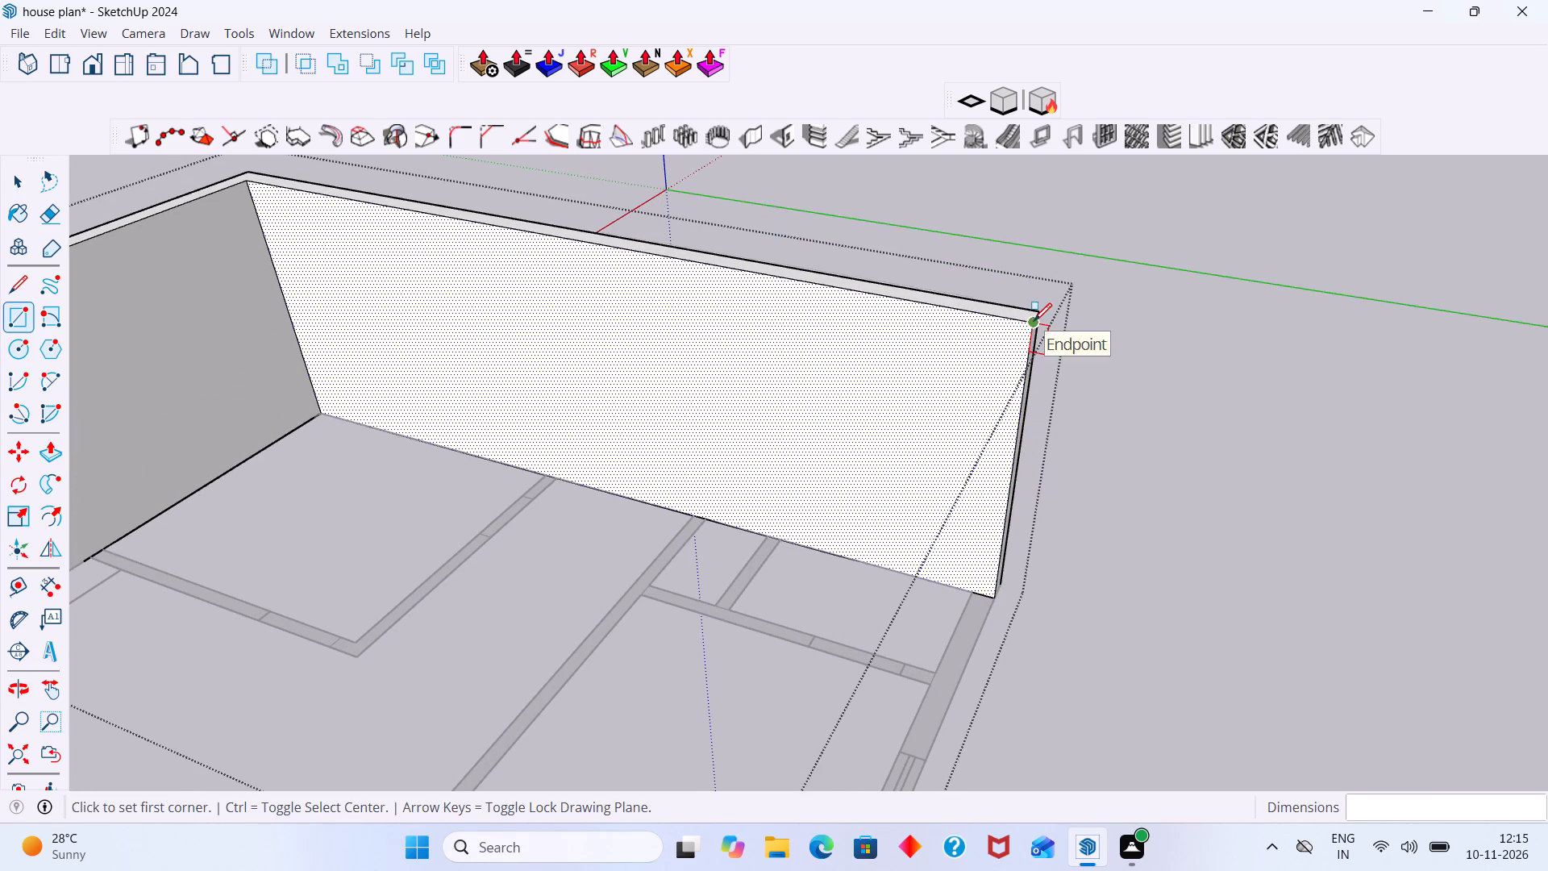
pyautogui.click(1034, 321)
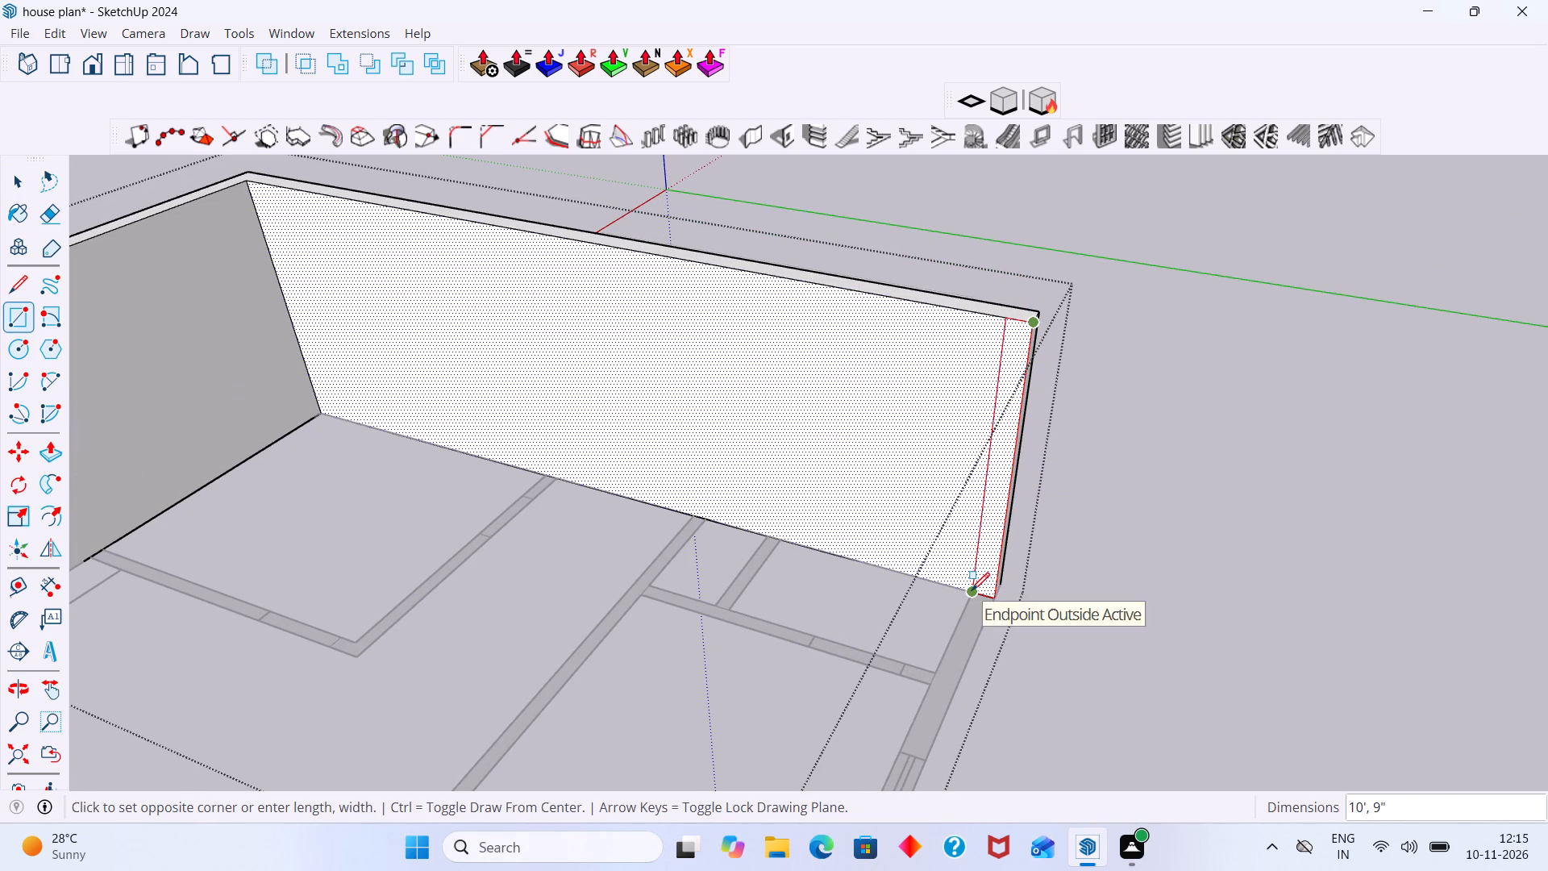
pyautogui.click(972, 591)
# Push/Pull the end strip 26' 3" along the Bedroom-1 side to the living room's outer corner, and leave the group's editing.
pyautogui.press('p')
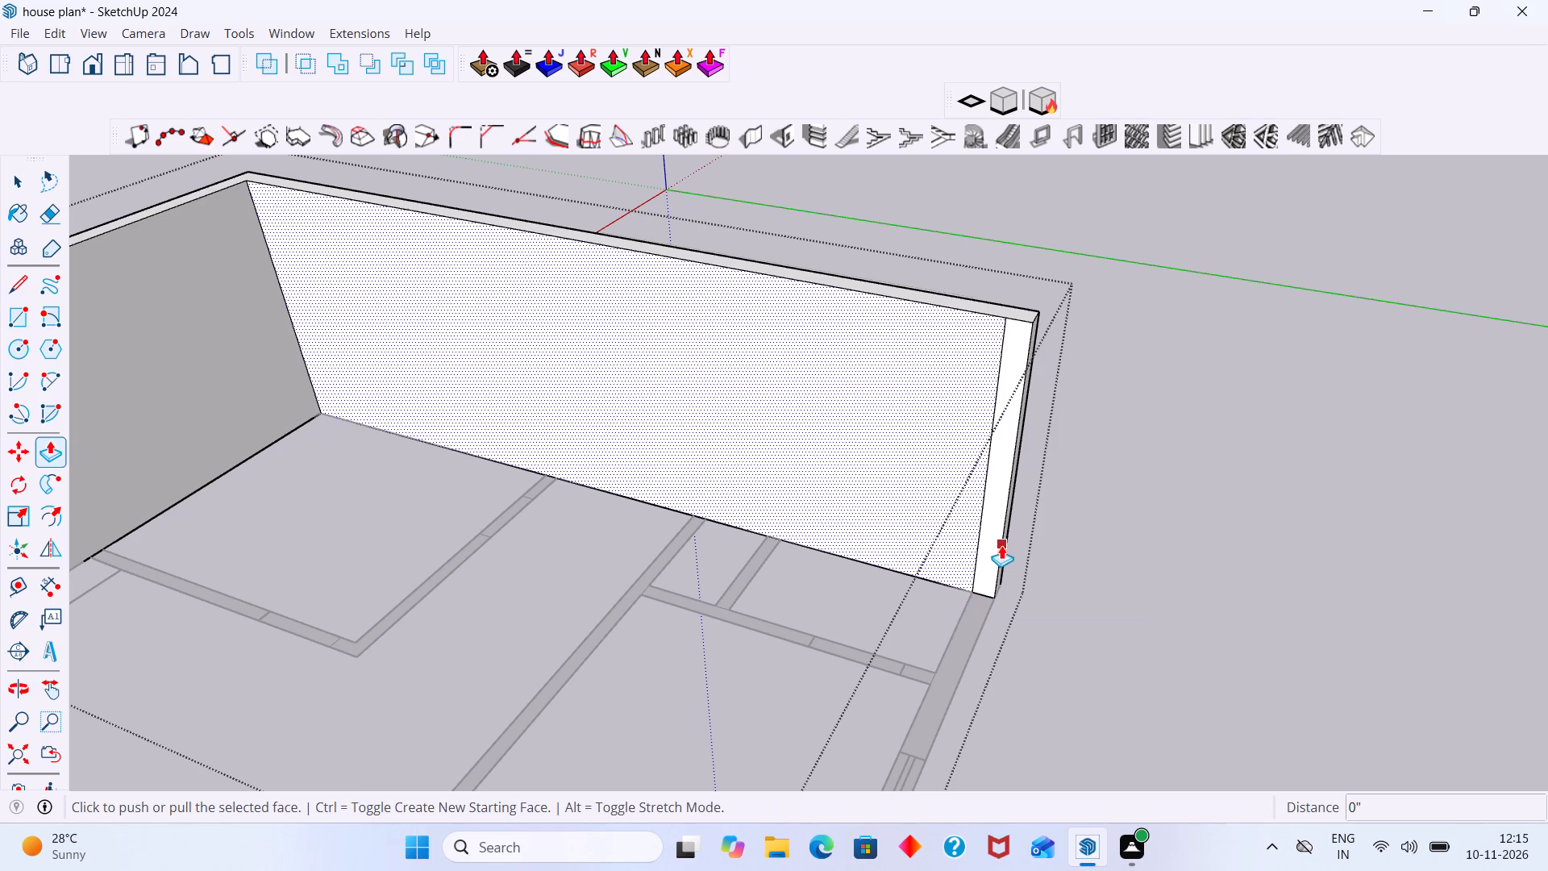
pyautogui.press('space')
pyautogui.click(992, 551)
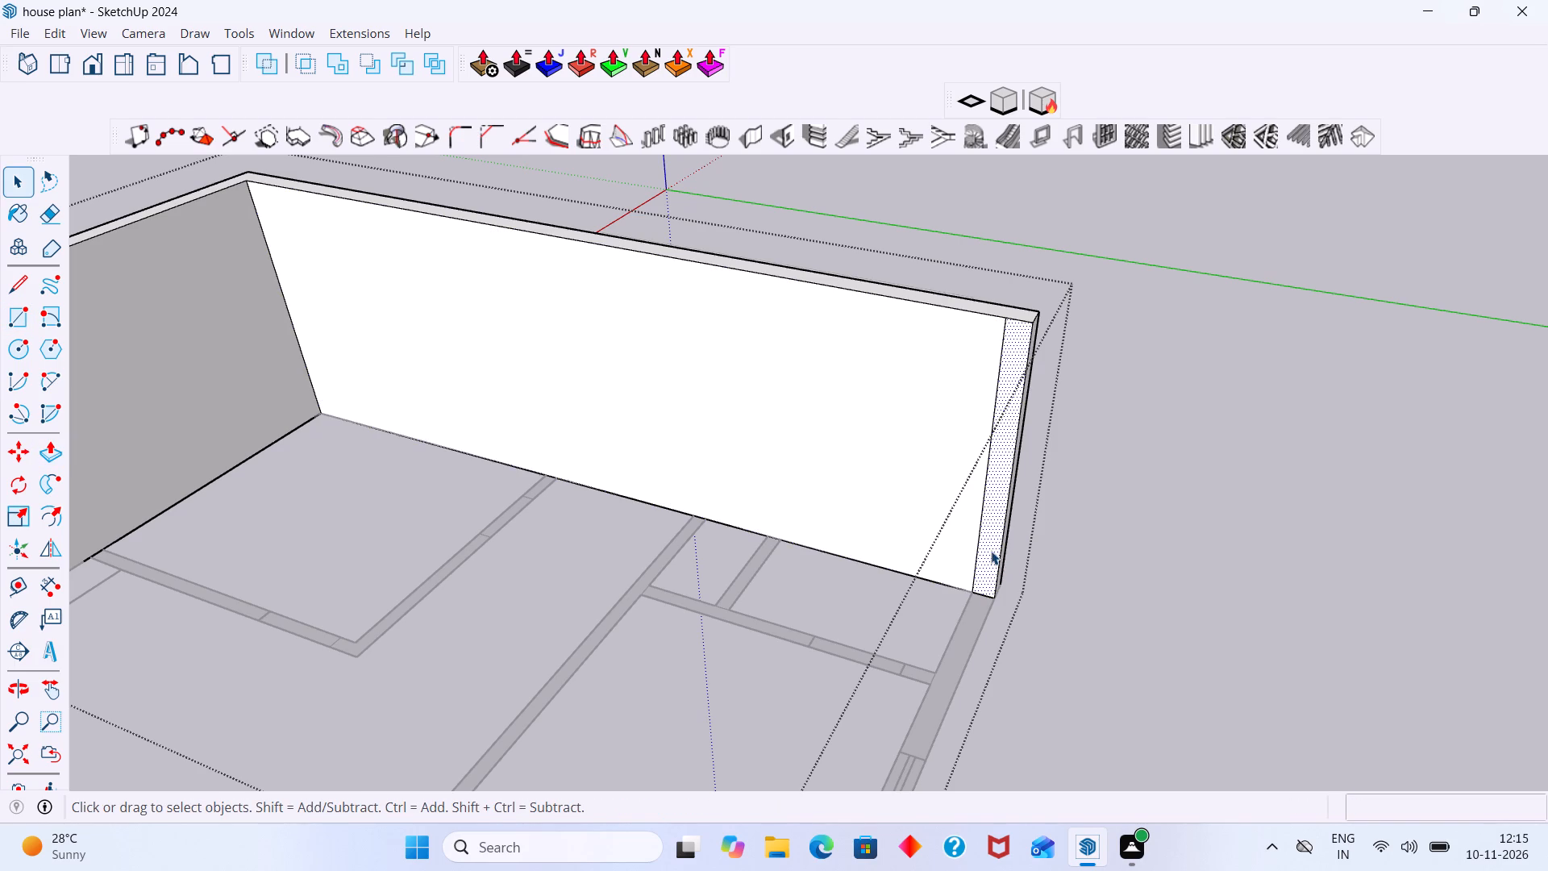
pyautogui.press('p')
pyautogui.click(991, 551)
pyautogui.scroll(-9, 934, 604)
pyautogui.moveTo(915, 600); pyautogui.dragTo(992, 443, button='middle')
pyautogui.scroll(4, 908, 720)
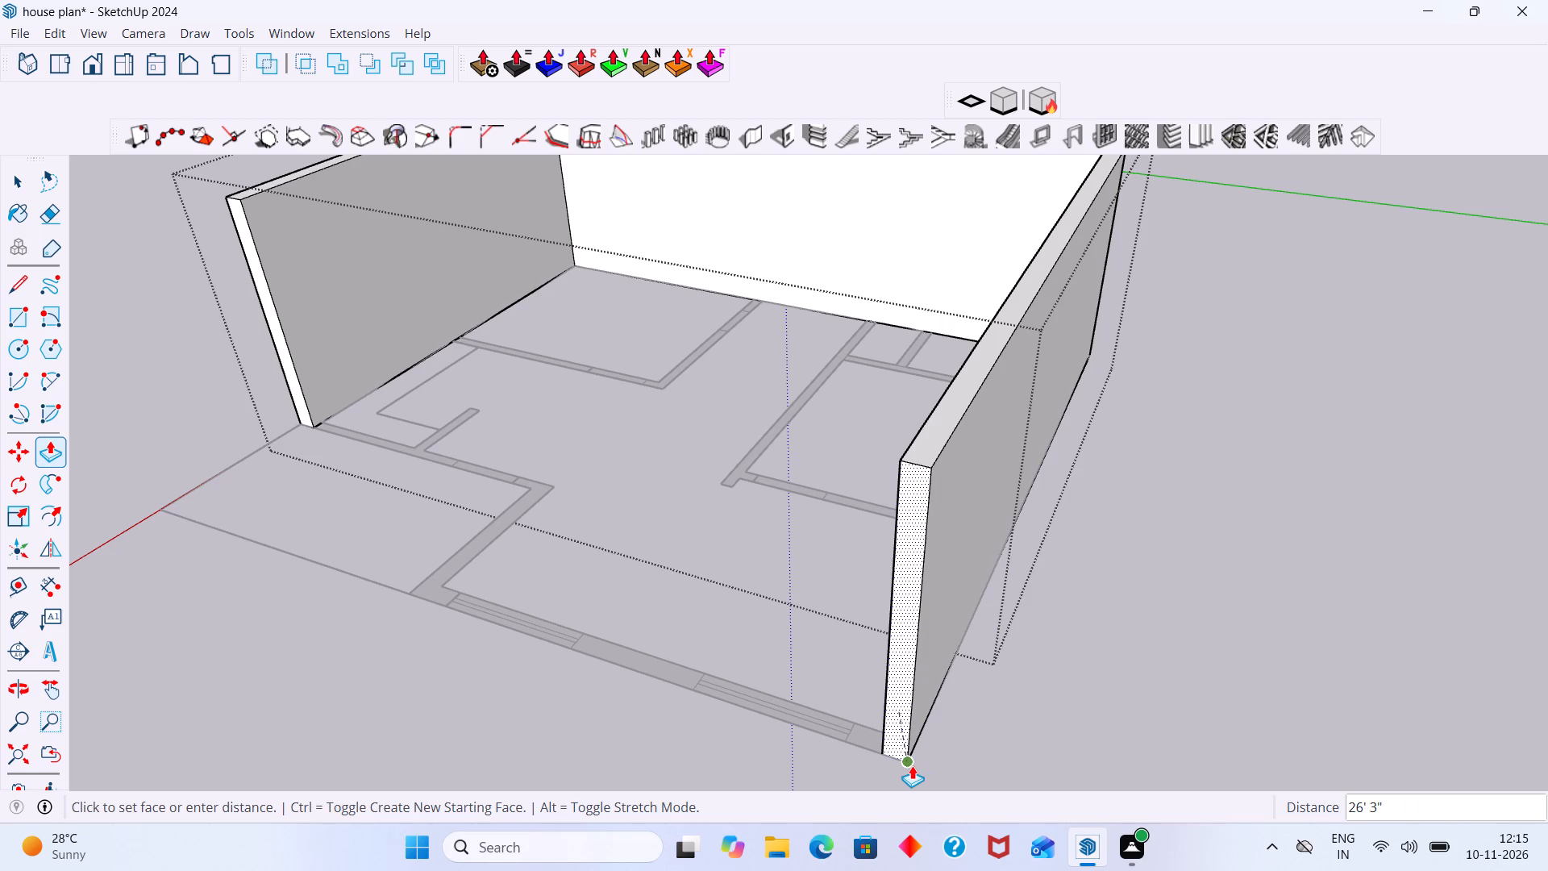
pyautogui.click(912, 761)
pyautogui.scroll(-7, 931, 744)
pyautogui.moveTo(1021, 723); pyautogui.dragTo(1212, 691, button='middle')
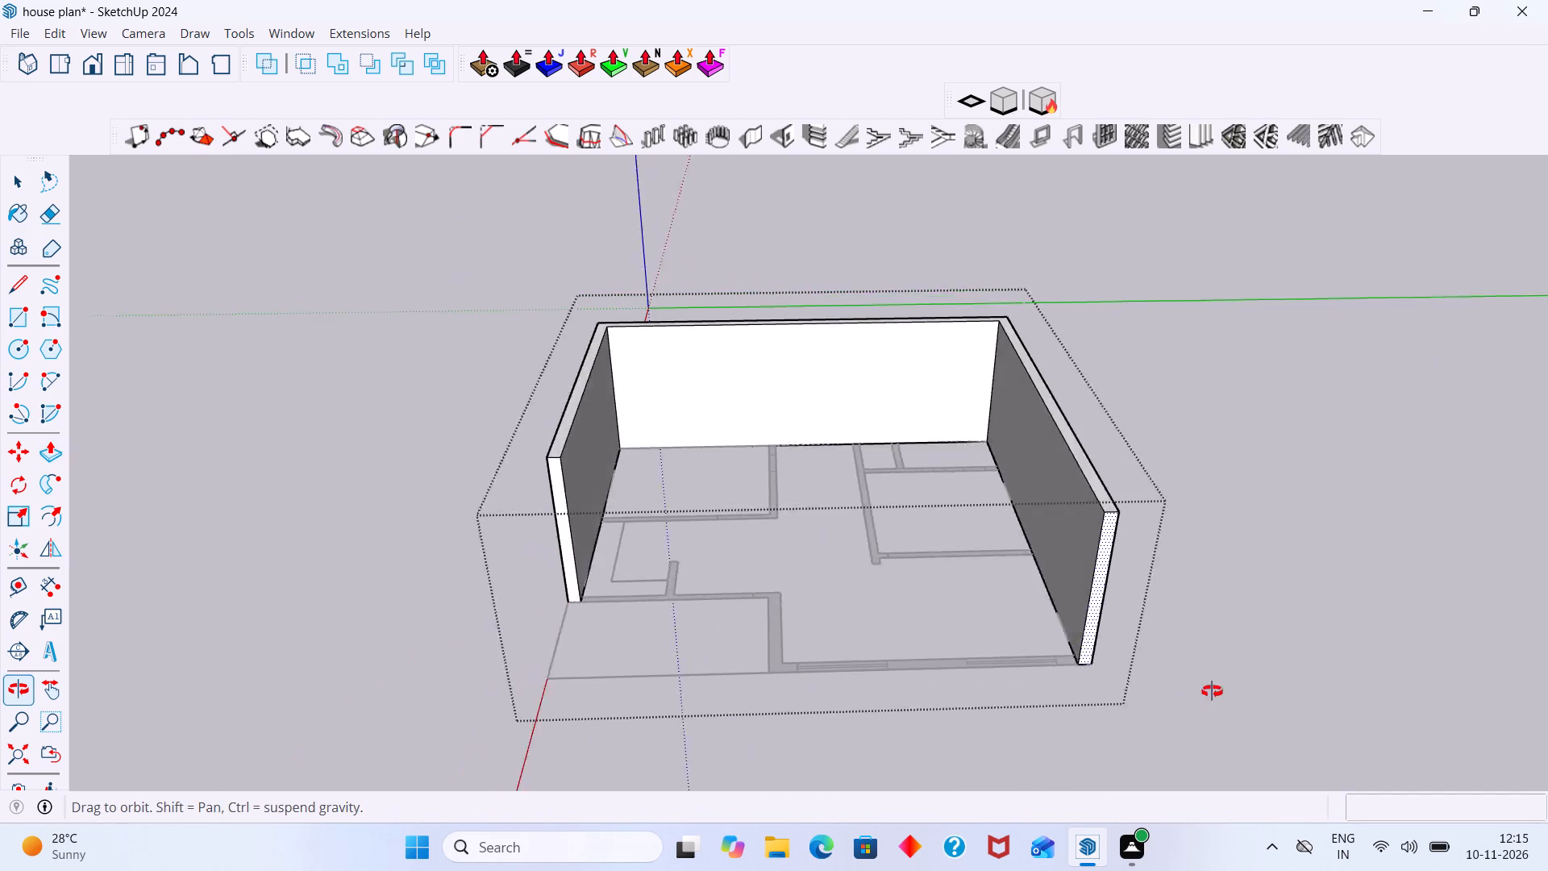
pyautogui.moveTo(1212, 691); pyautogui.dragTo(1253, 685, button='middle')
pyautogui.press('space')
pyautogui.click(1261, 613)
# Inside the wall group, draw a 9" by 10' rectangle on the Bedroom-1 side wall's inner face at its living room end.
pyautogui.moveTo(1155, 605); pyautogui.dragTo(1488, 631, button='middle')
pyautogui.scroll(1, 1137, 491)
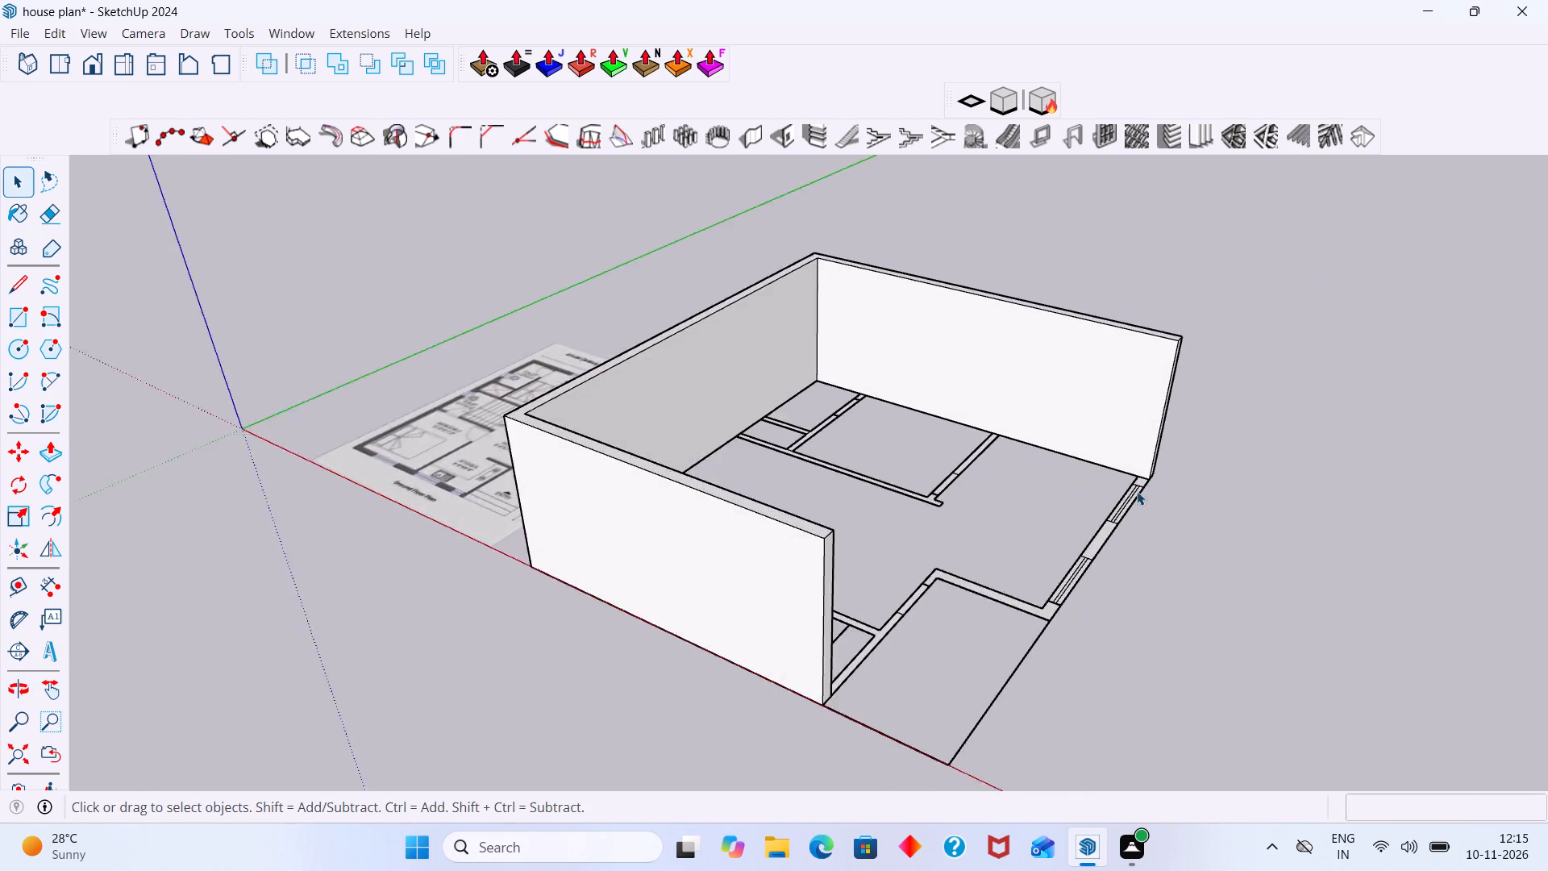
pyautogui.scroll(8, 1137, 491)
pyautogui.scroll(-5, 1163, 440)
pyautogui.keyDown('shift'); pyautogui.moveTo(1143, 447); pyautogui.dragTo(921, 481, button='middle'); pyautogui.keyUp('shift')
pyautogui.moveTo(925, 481); pyautogui.dragTo(992, 508, button='middle')
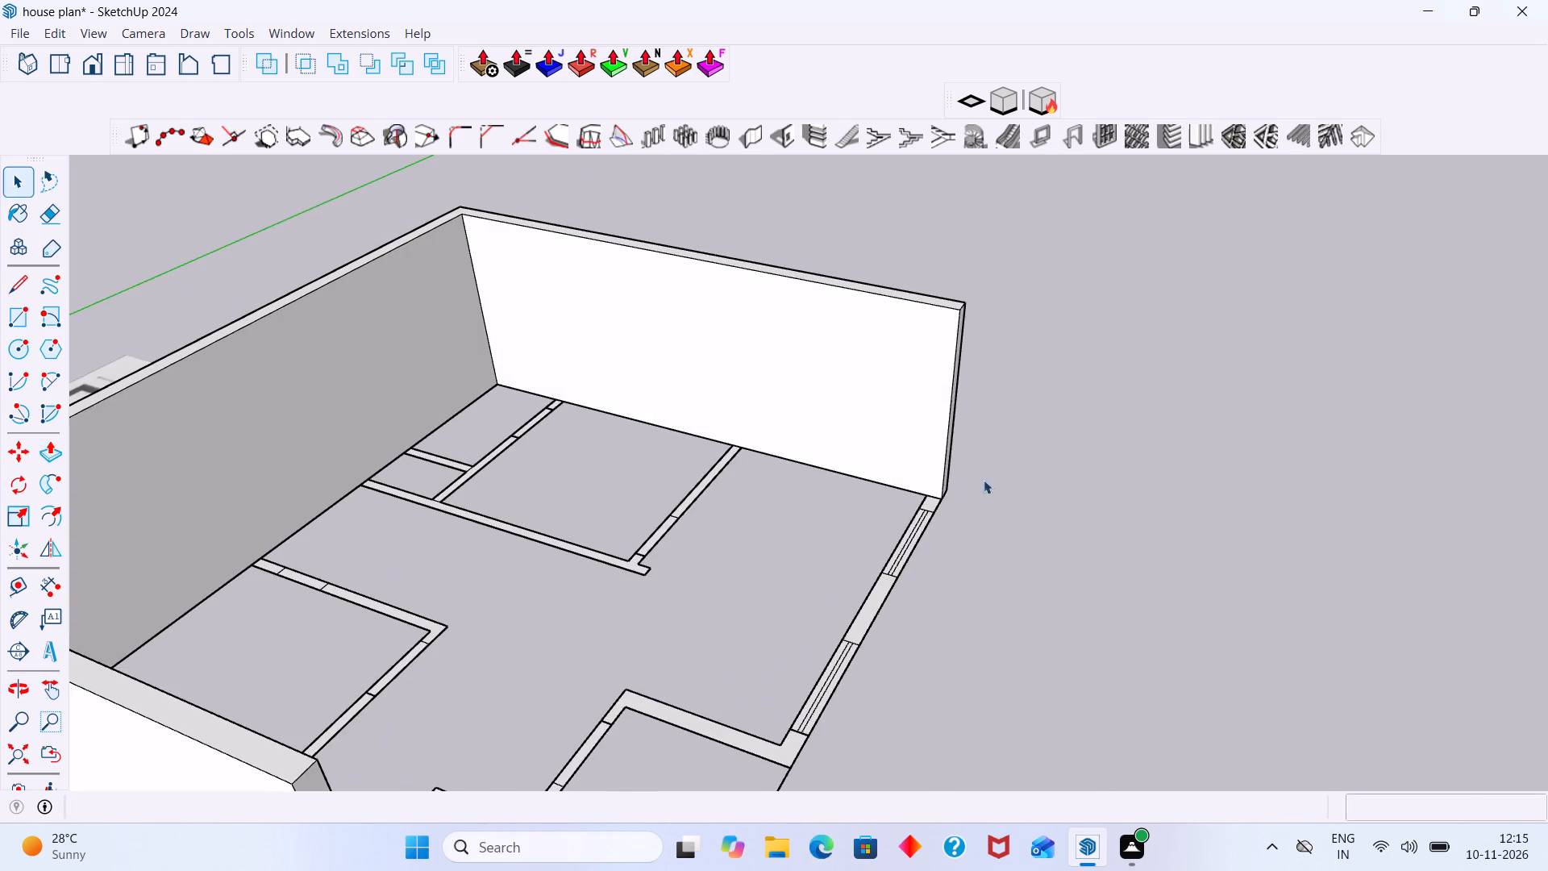
pyautogui.scroll(6, 954, 454)
pyautogui.doubleClick(938, 452)
pyautogui.click(931, 453)
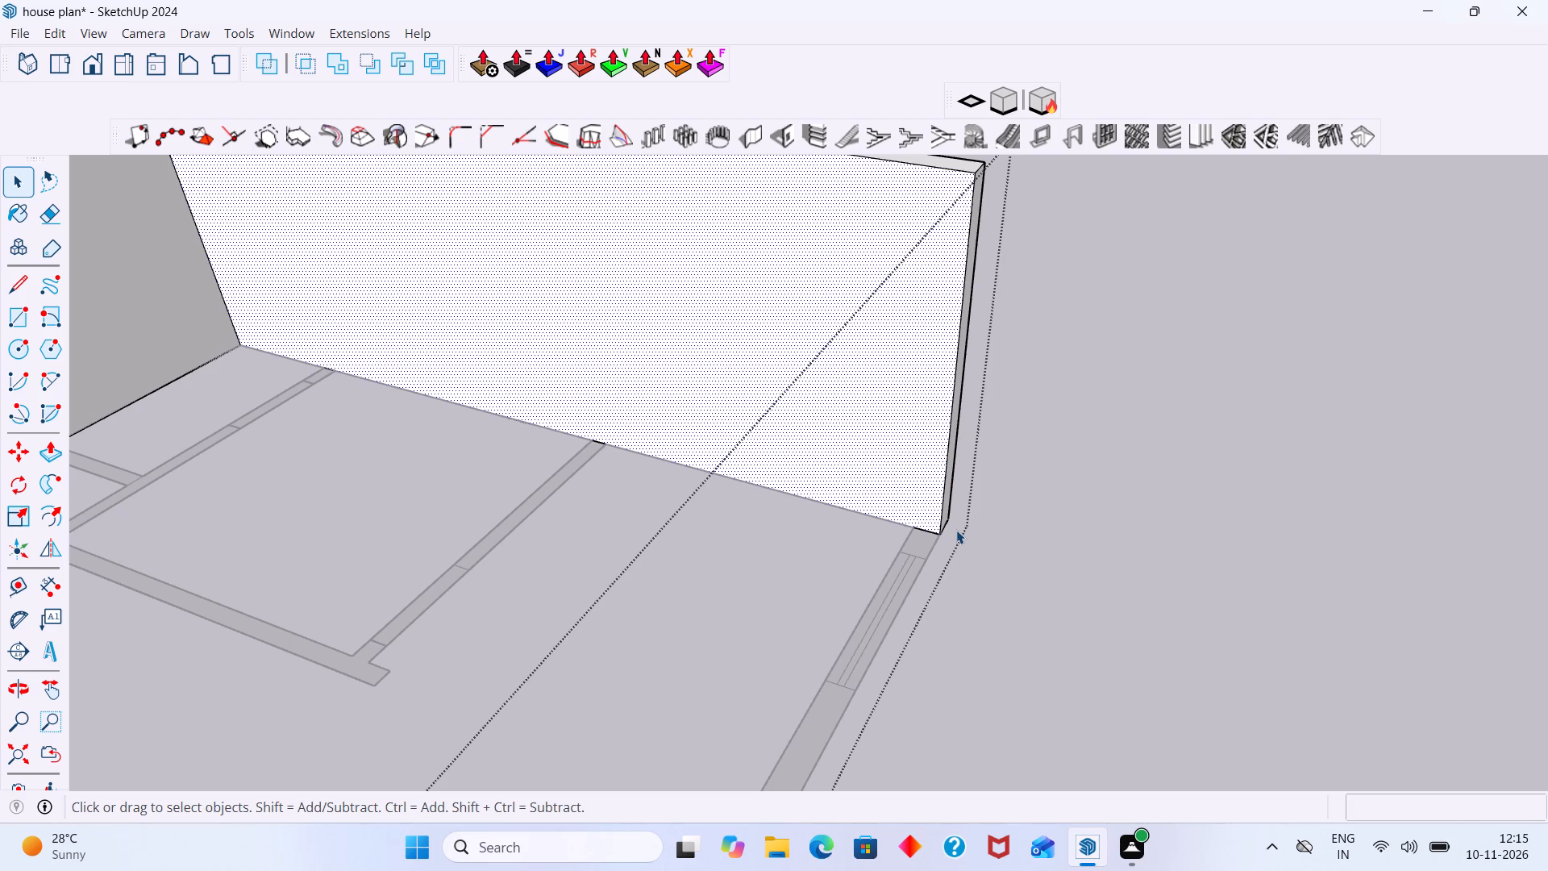
pyautogui.press('r')
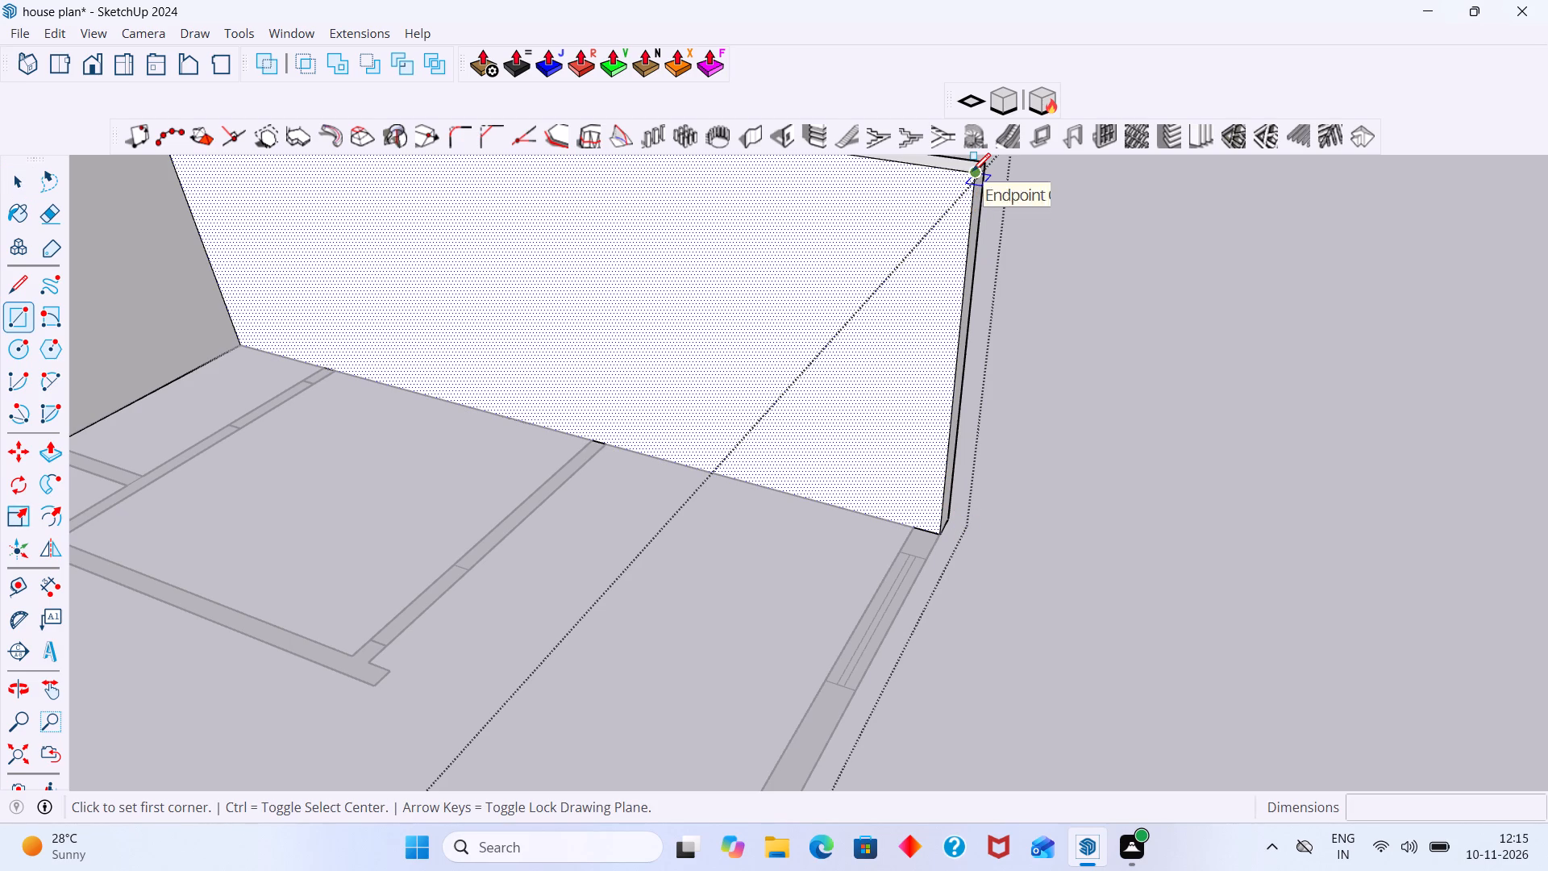
pyautogui.click(972, 171)
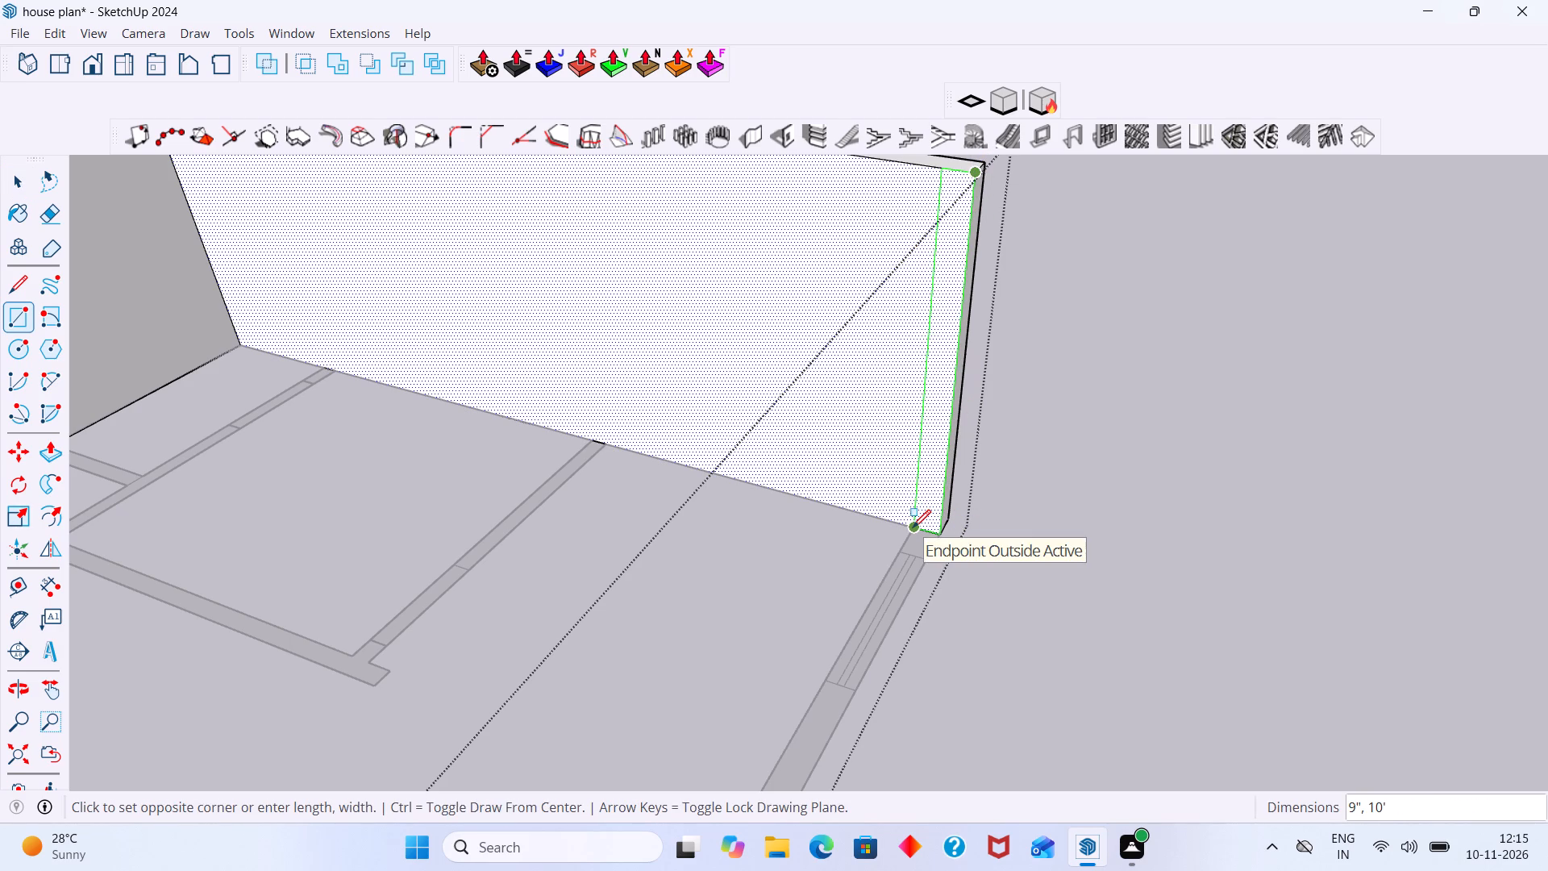
pyautogui.click(913, 527)
# Push/Pull that strip 17' 2" along the living room's windowed side to the sit-out corner, and leave the group's editing.
pyautogui.press('space')
pyautogui.click(938, 499)
pyautogui.click(934, 499)
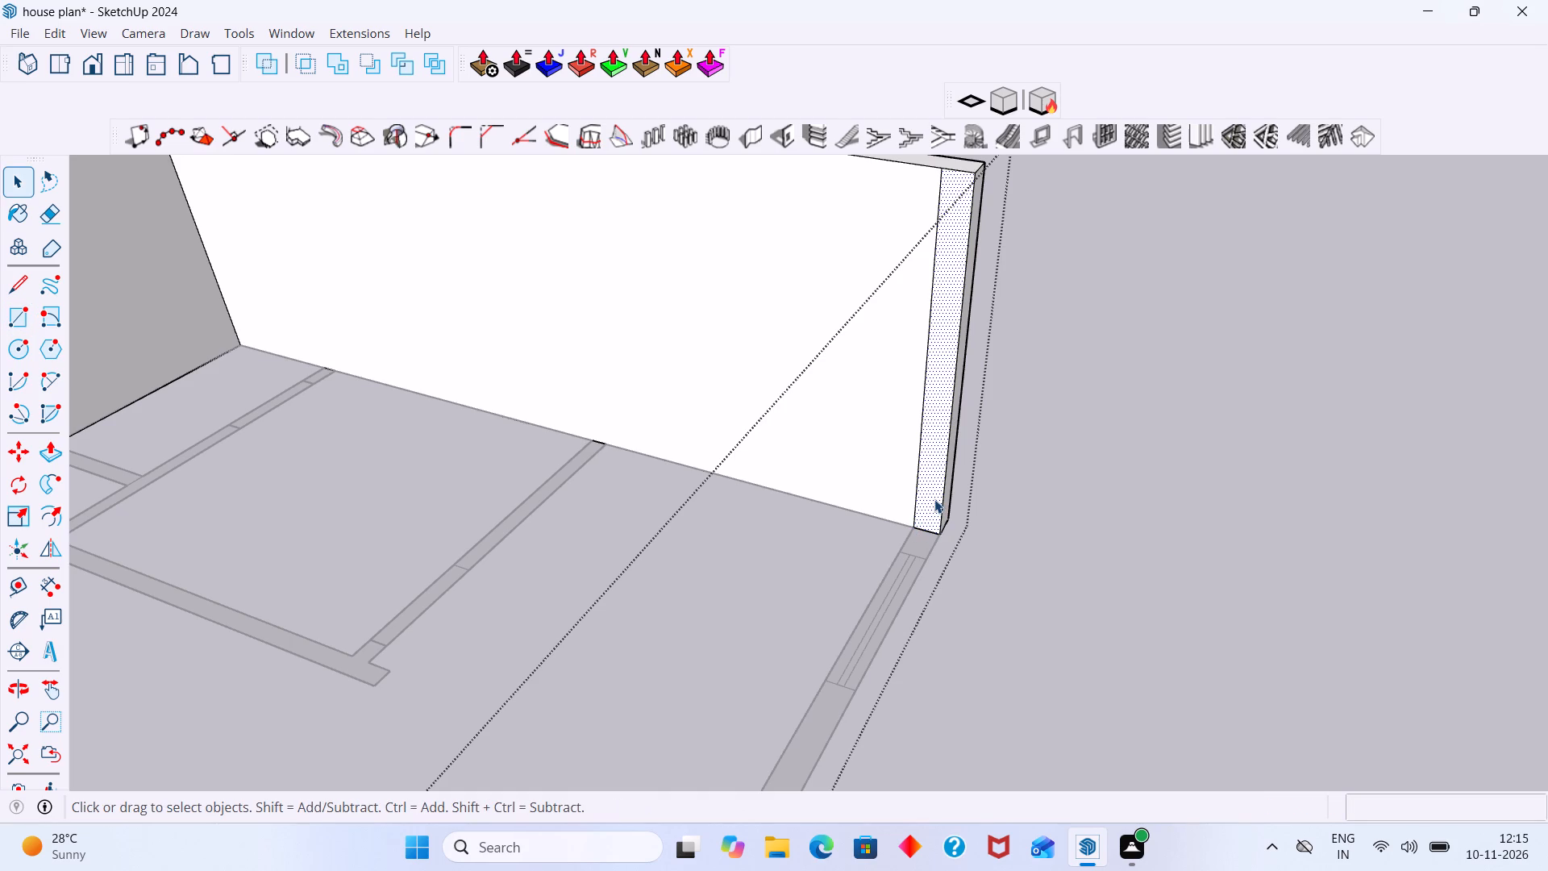
pyautogui.press('p')
pyautogui.click(934, 499)
pyautogui.scroll(-7, 897, 519)
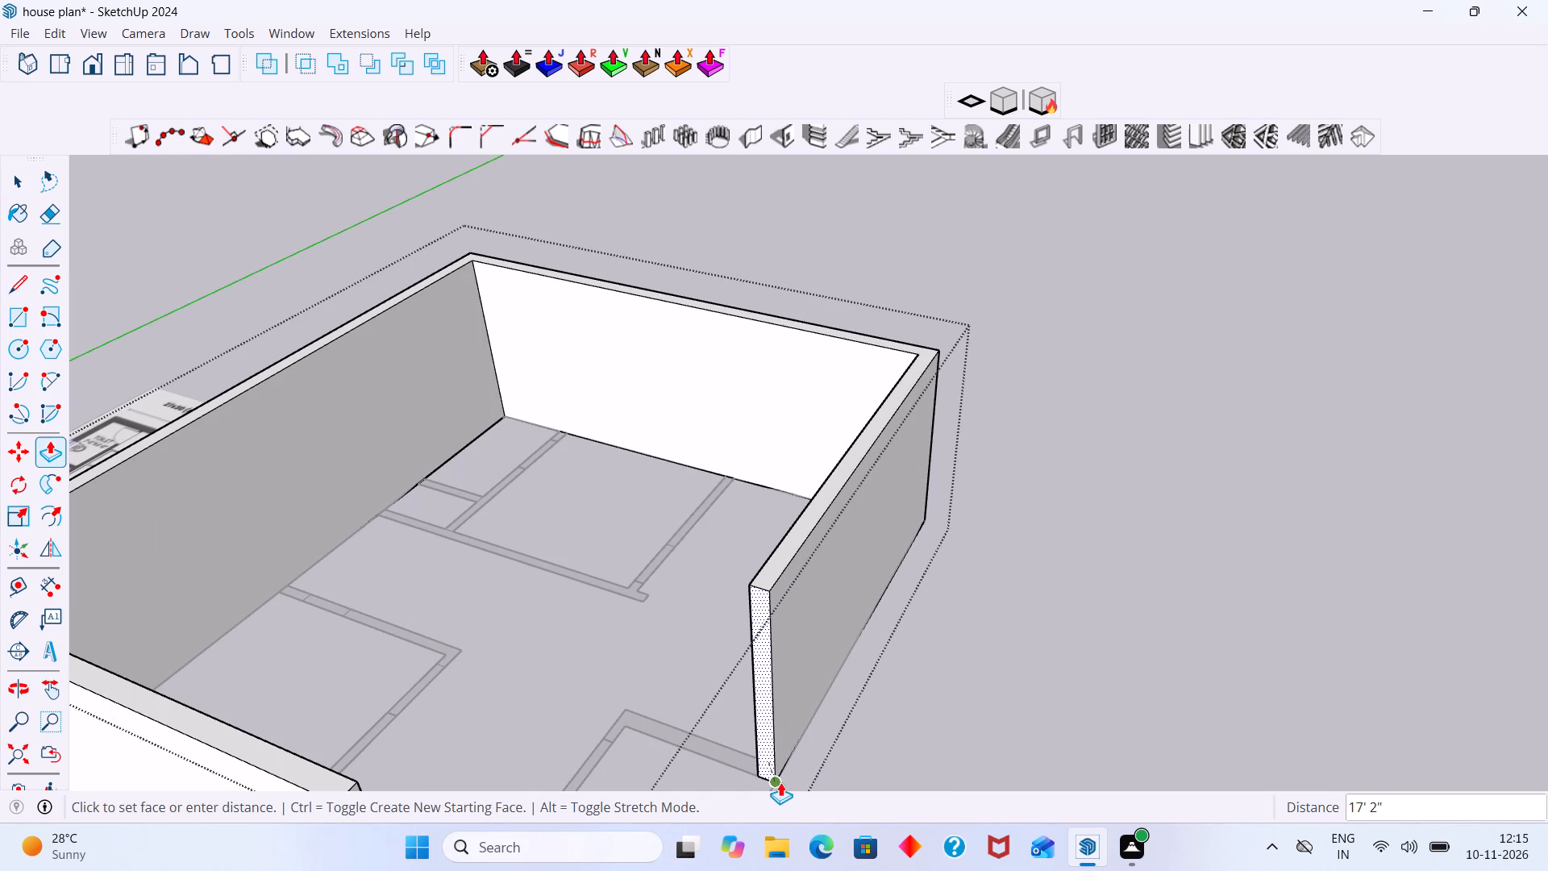
pyautogui.click(781, 777)
pyautogui.scroll(-5, 867, 696)
pyautogui.moveTo(890, 679); pyautogui.dragTo(1232, 665, button='middle')
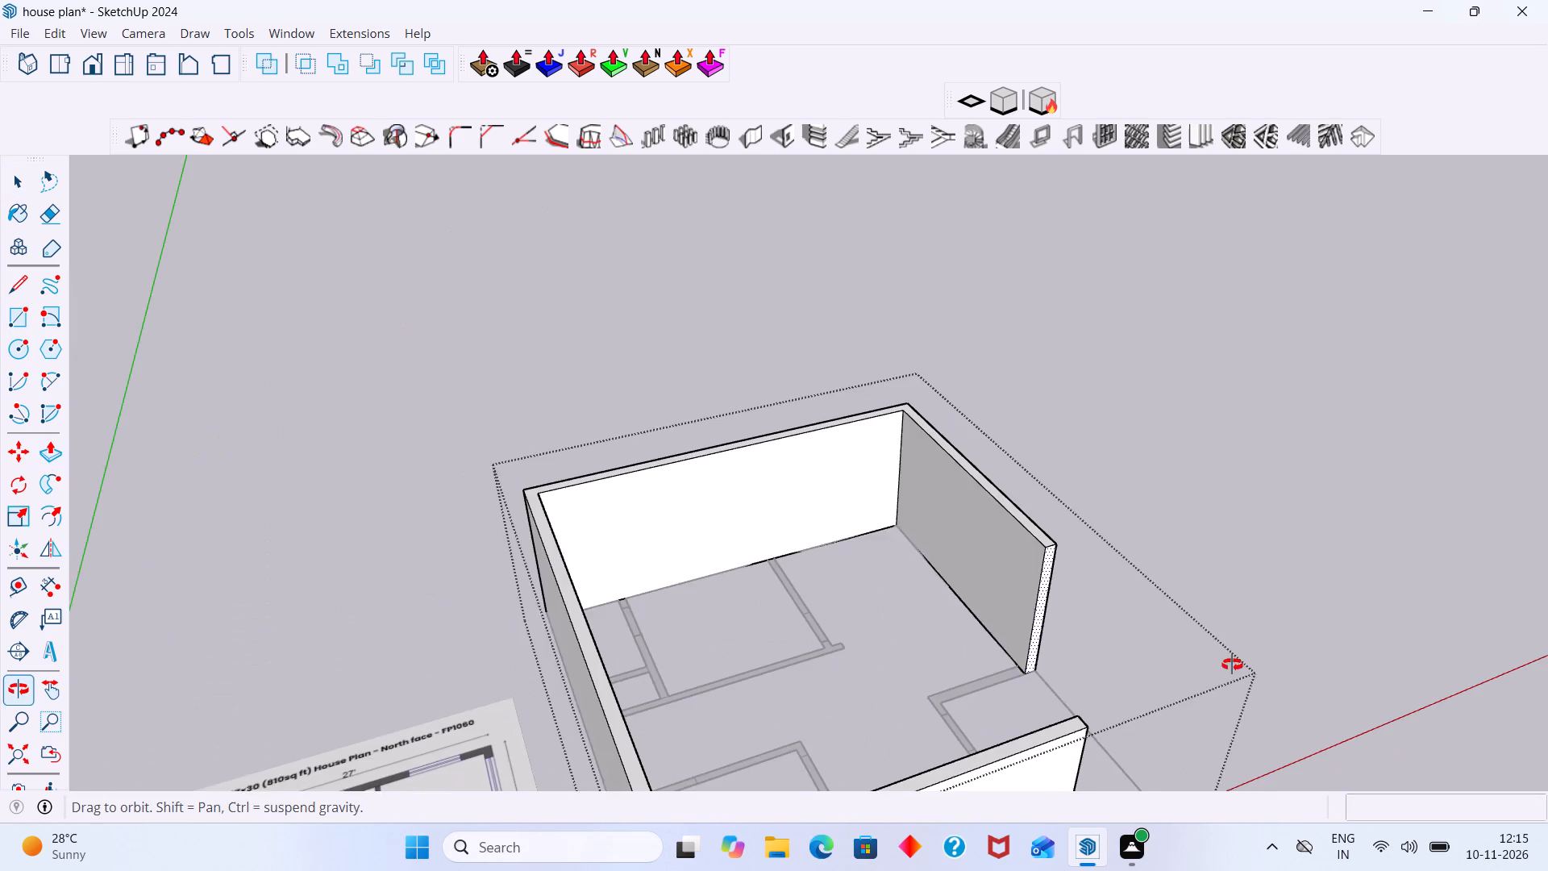
pyautogui.moveTo(1232, 665); pyautogui.dragTo(1237, 665, button='middle')
pyautogui.press('space')
pyautogui.click(1237, 555)
pyautogui.scroll(-3, 1121, 621)
pyautogui.moveTo(1049, 645); pyautogui.dragTo(1196, 640, button='middle')
pyautogui.scroll(3, 1089, 574)
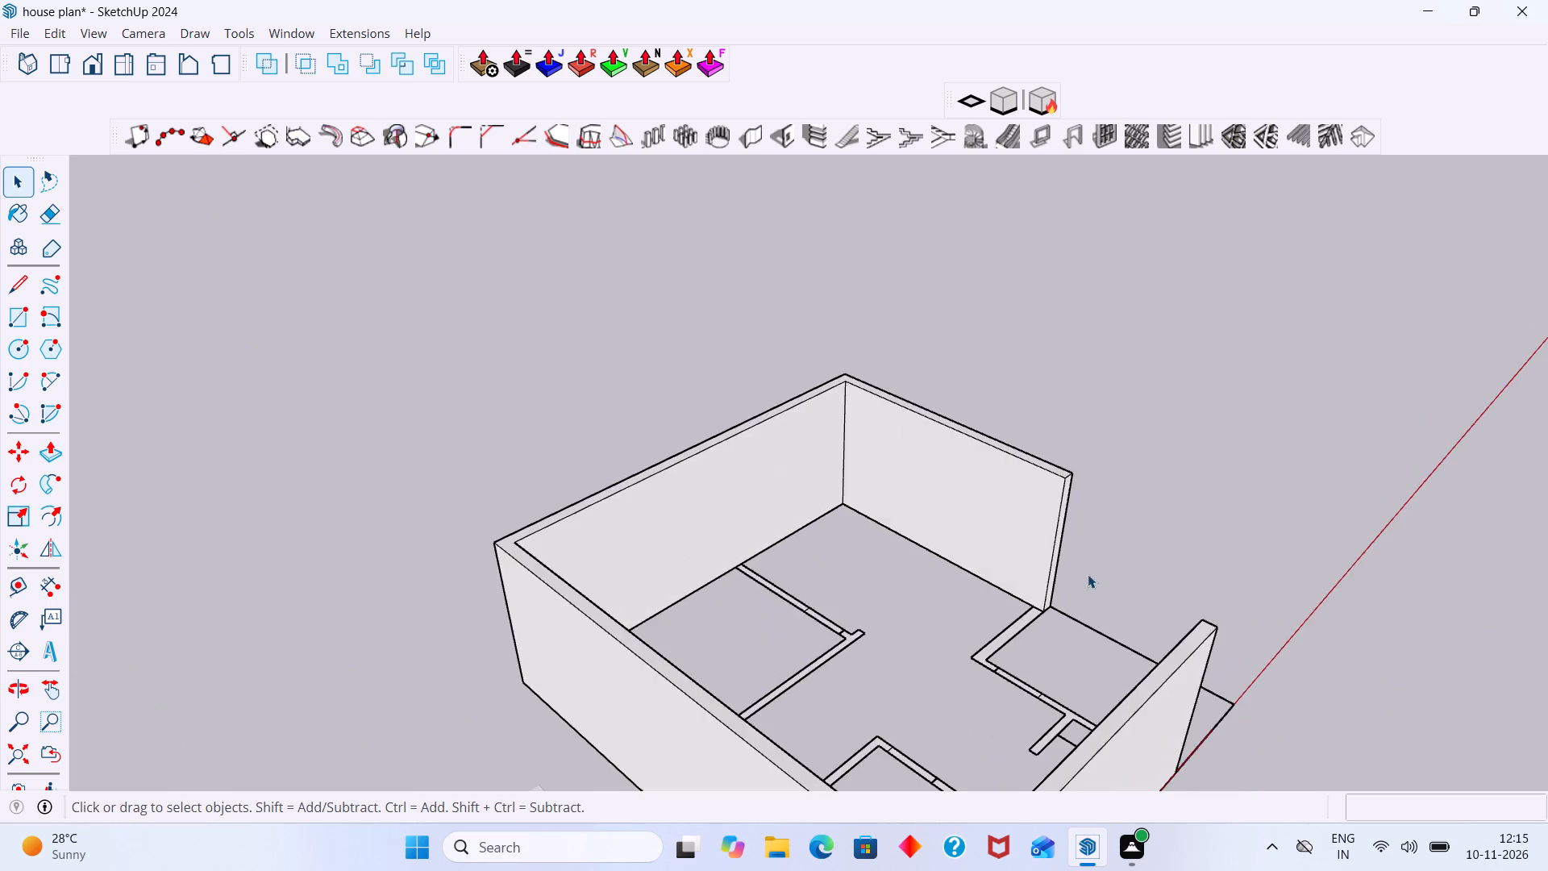
# Inside the wall group, draw a 10' by 9" rectangle on the living room's windowed wall's inner face at its sit-out end.
pyautogui.scroll(13, 1088, 574)
pyautogui.moveTo(1035, 599); pyautogui.dragTo(1163, 601, button='middle')
pyautogui.scroll(3, 1068, 580)
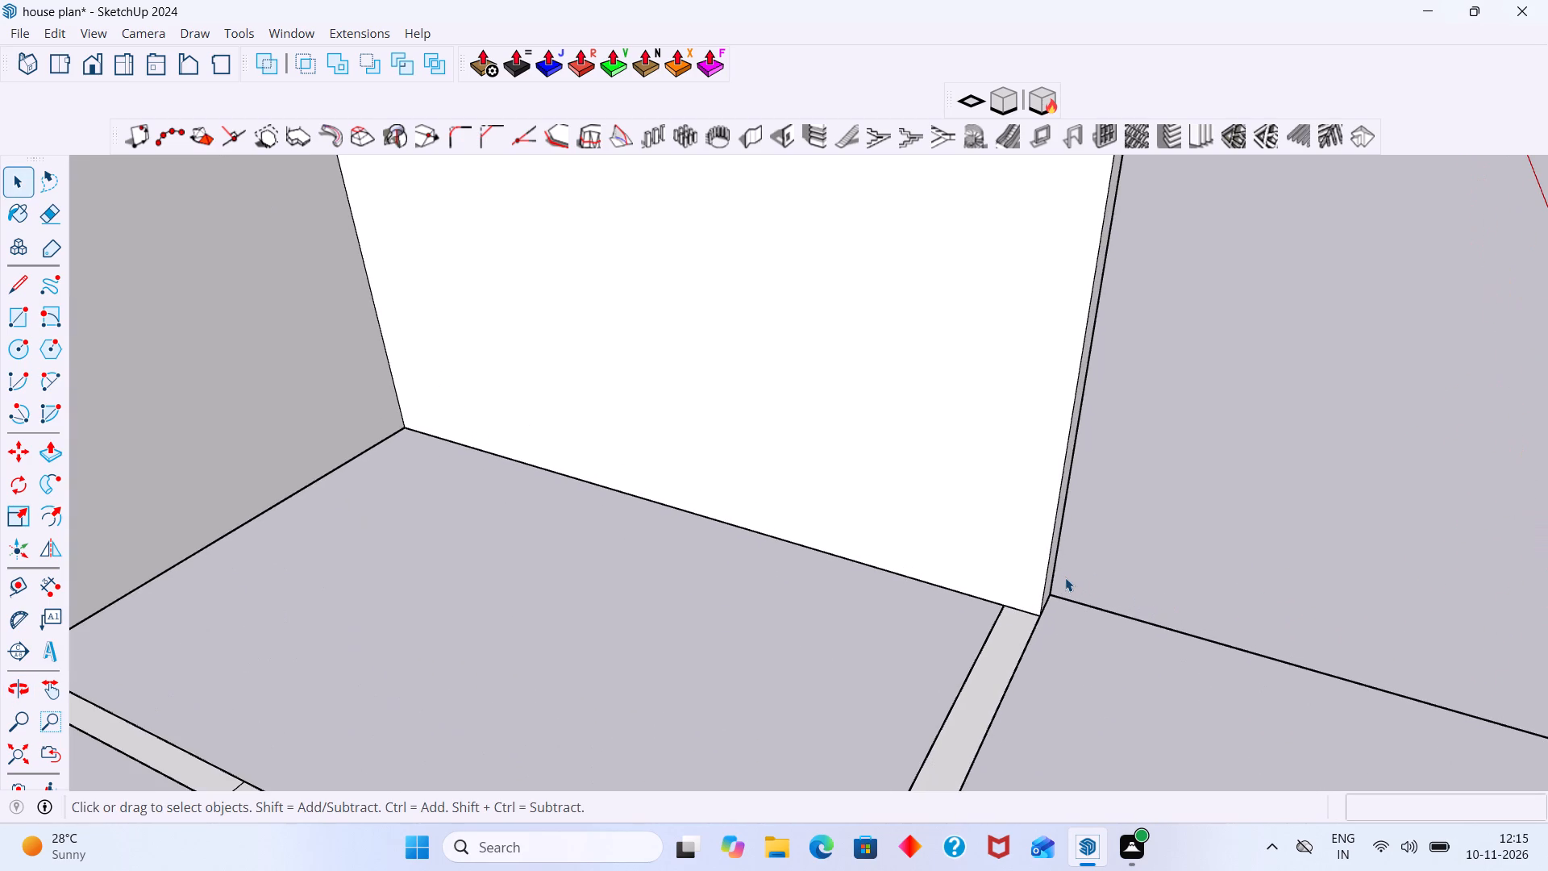
pyautogui.click(1026, 565)
pyautogui.doubleClick(1026, 565)
pyautogui.click(1020, 580)
pyautogui.scroll(-2, 1023, 581)
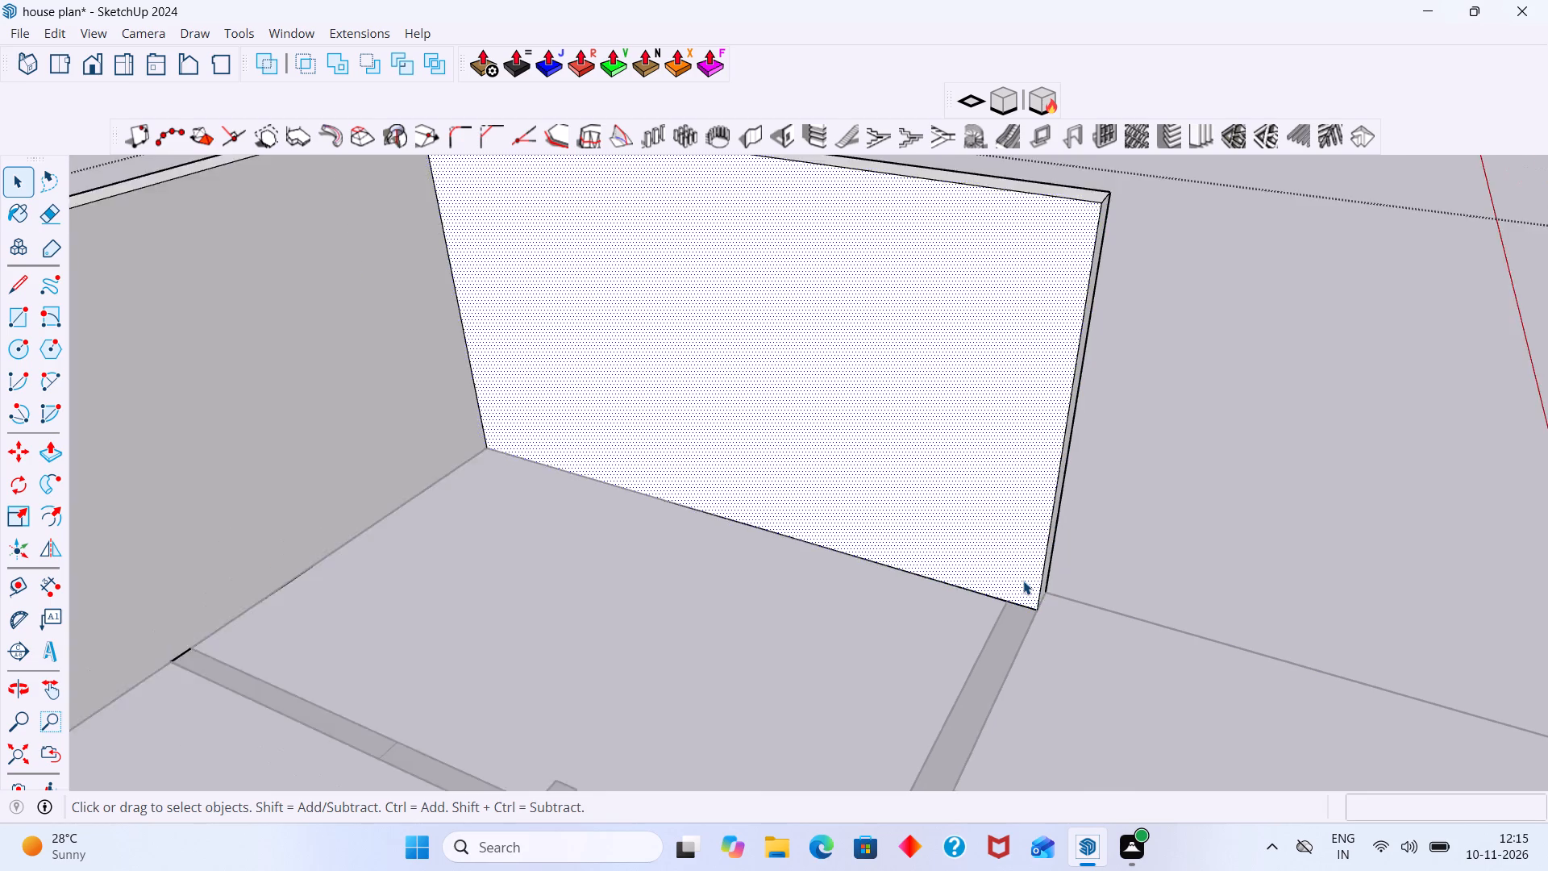
pyautogui.scroll(-3, 1023, 581)
pyautogui.moveTo(1110, 590); pyautogui.dragTo(1120, 590, button='middle')
pyautogui.moveTo(1066, 592); pyautogui.dragTo(1136, 598, button='middle')
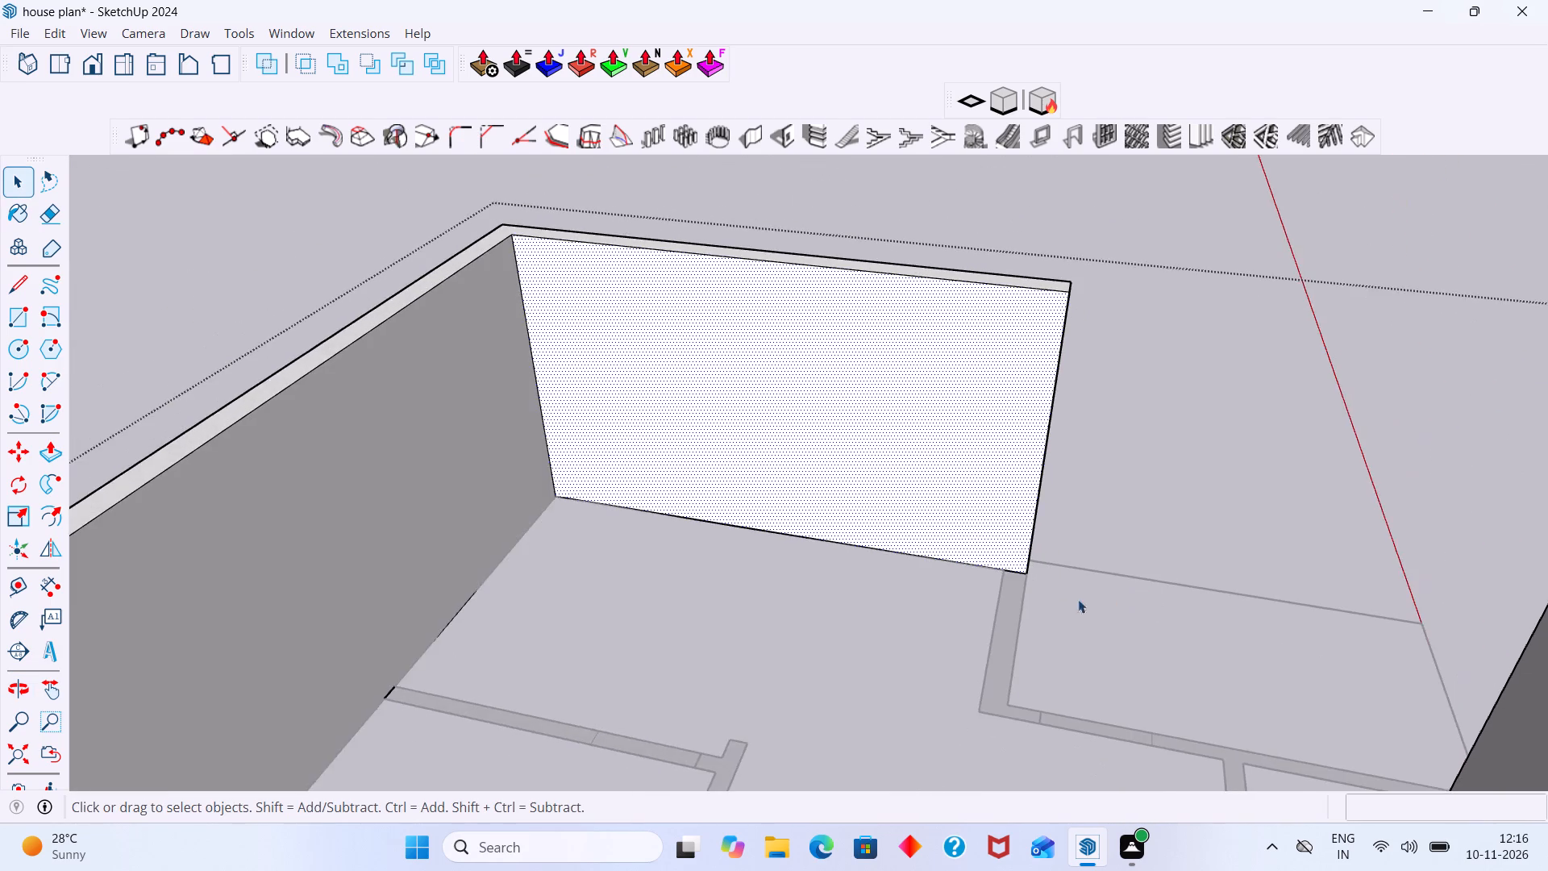
pyautogui.scroll(4, 1038, 594)
pyautogui.press('r')
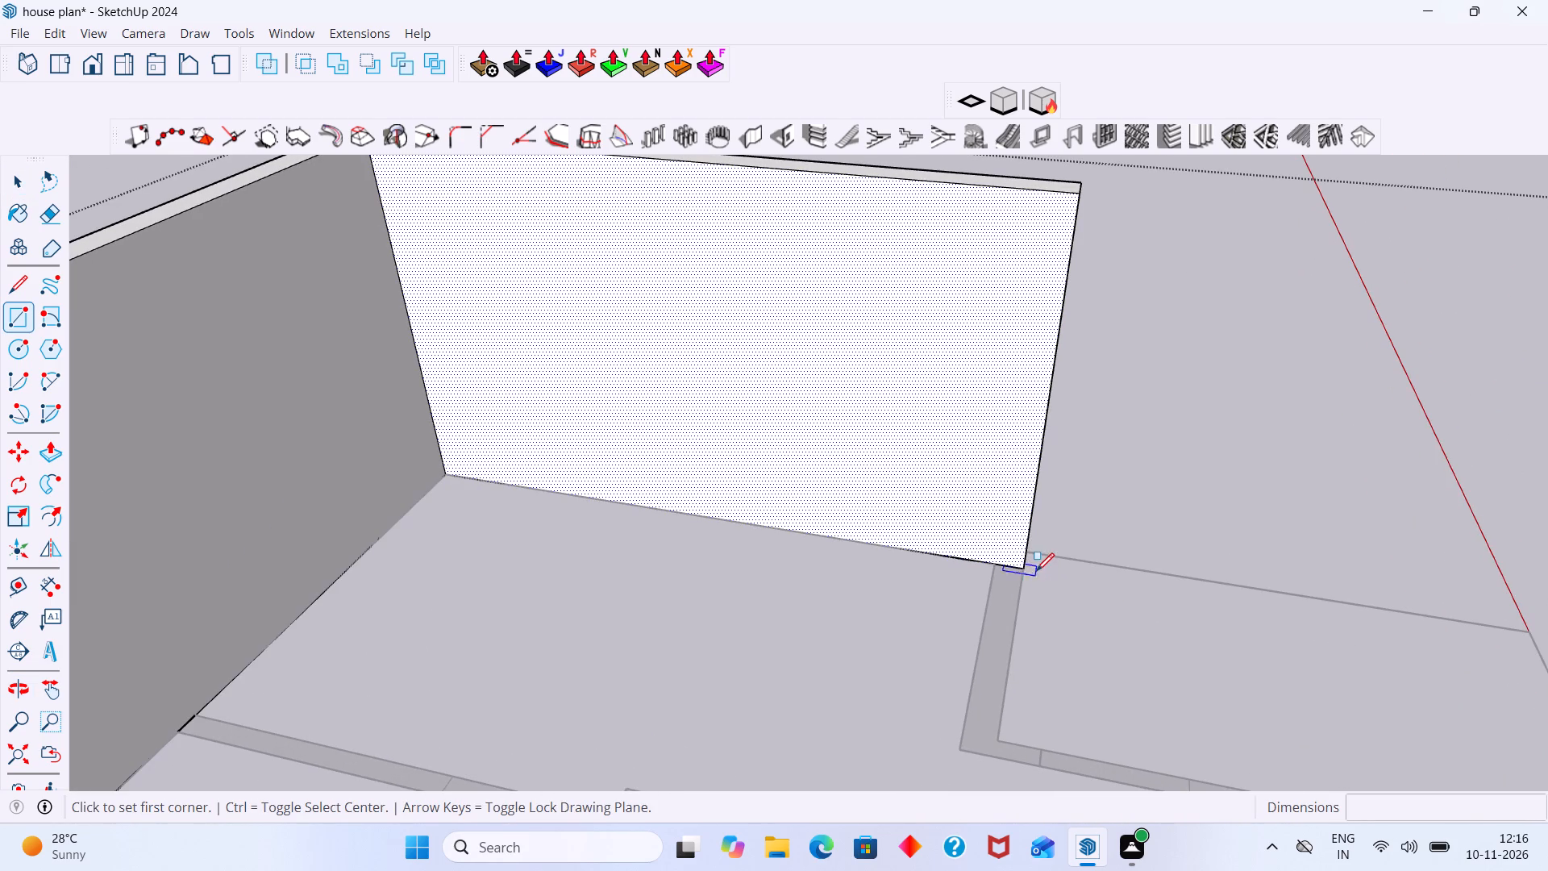
pyautogui.click(1080, 190)
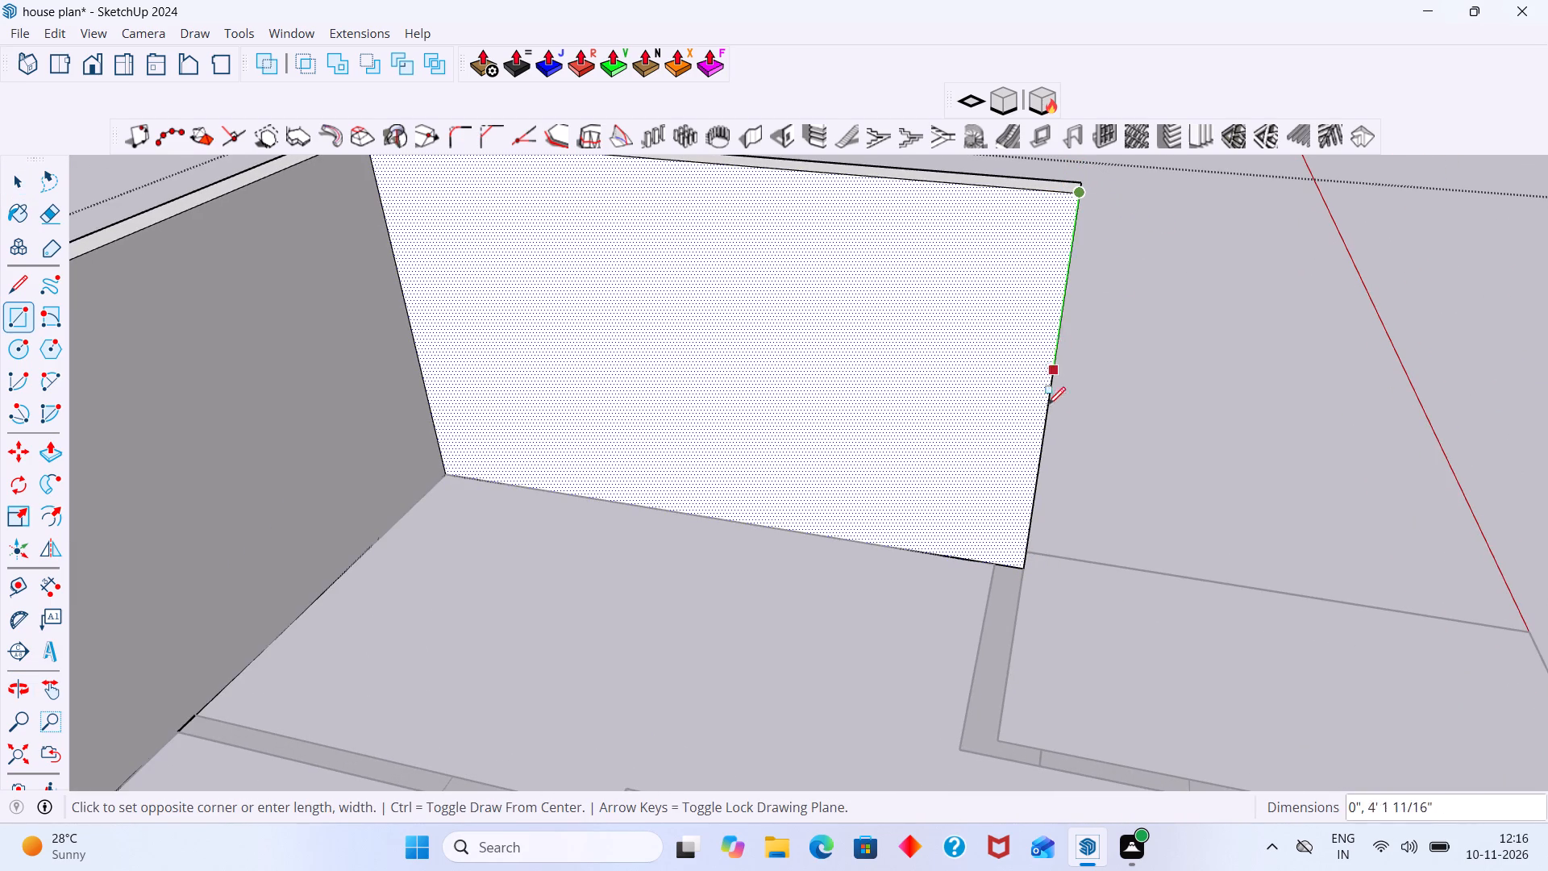
pyautogui.click(995, 564)
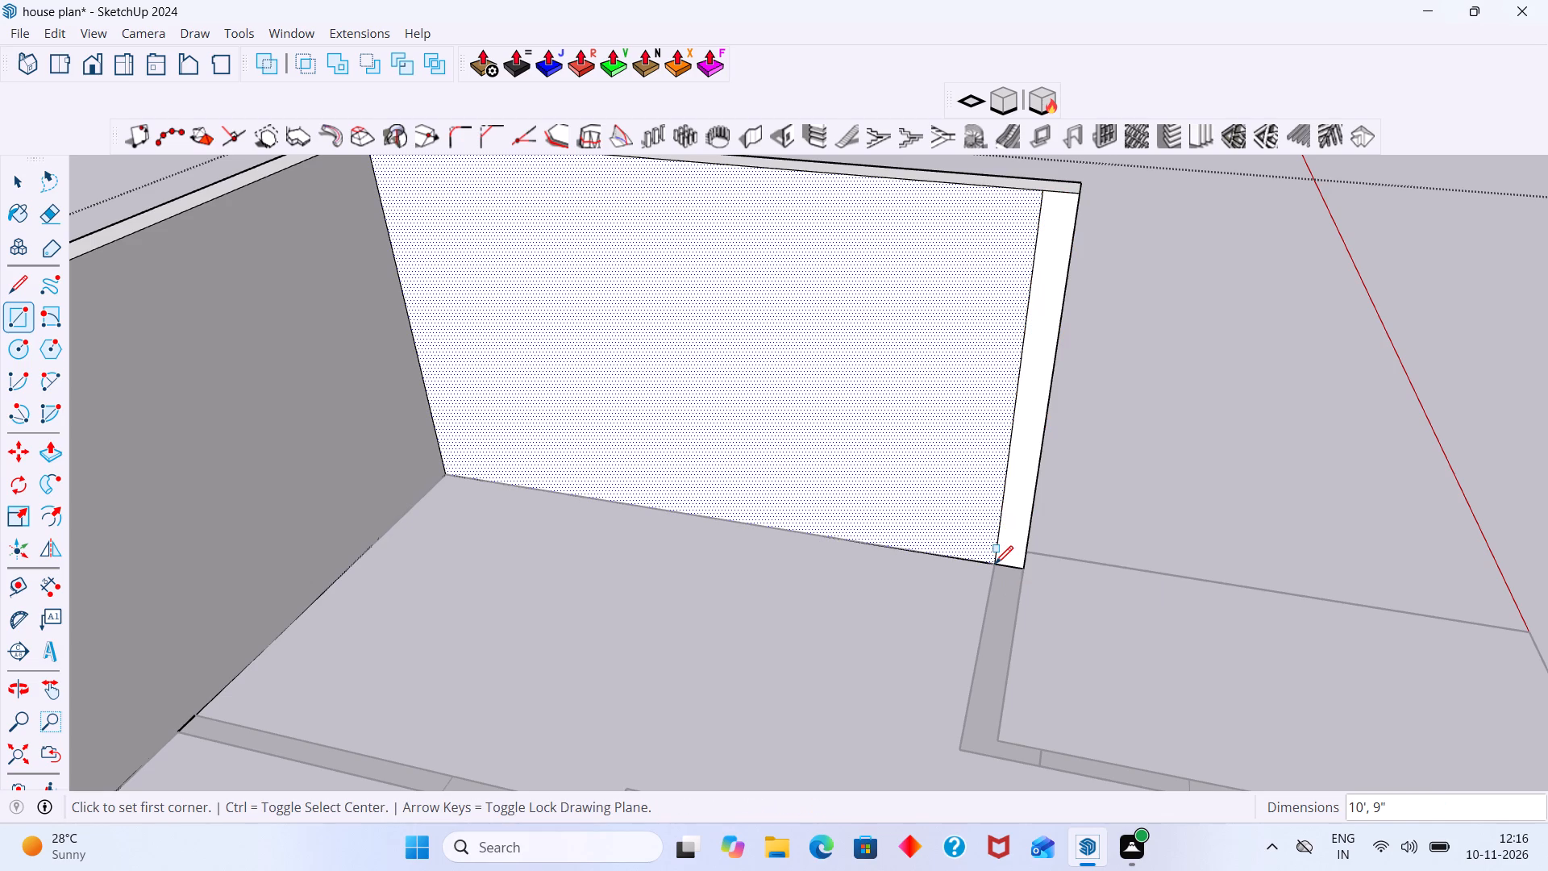
# Push/Pull that strip 6' 6 1/2" between the living room and sit-out to the inner corner, and leave the group's editing.
pyautogui.press('p')
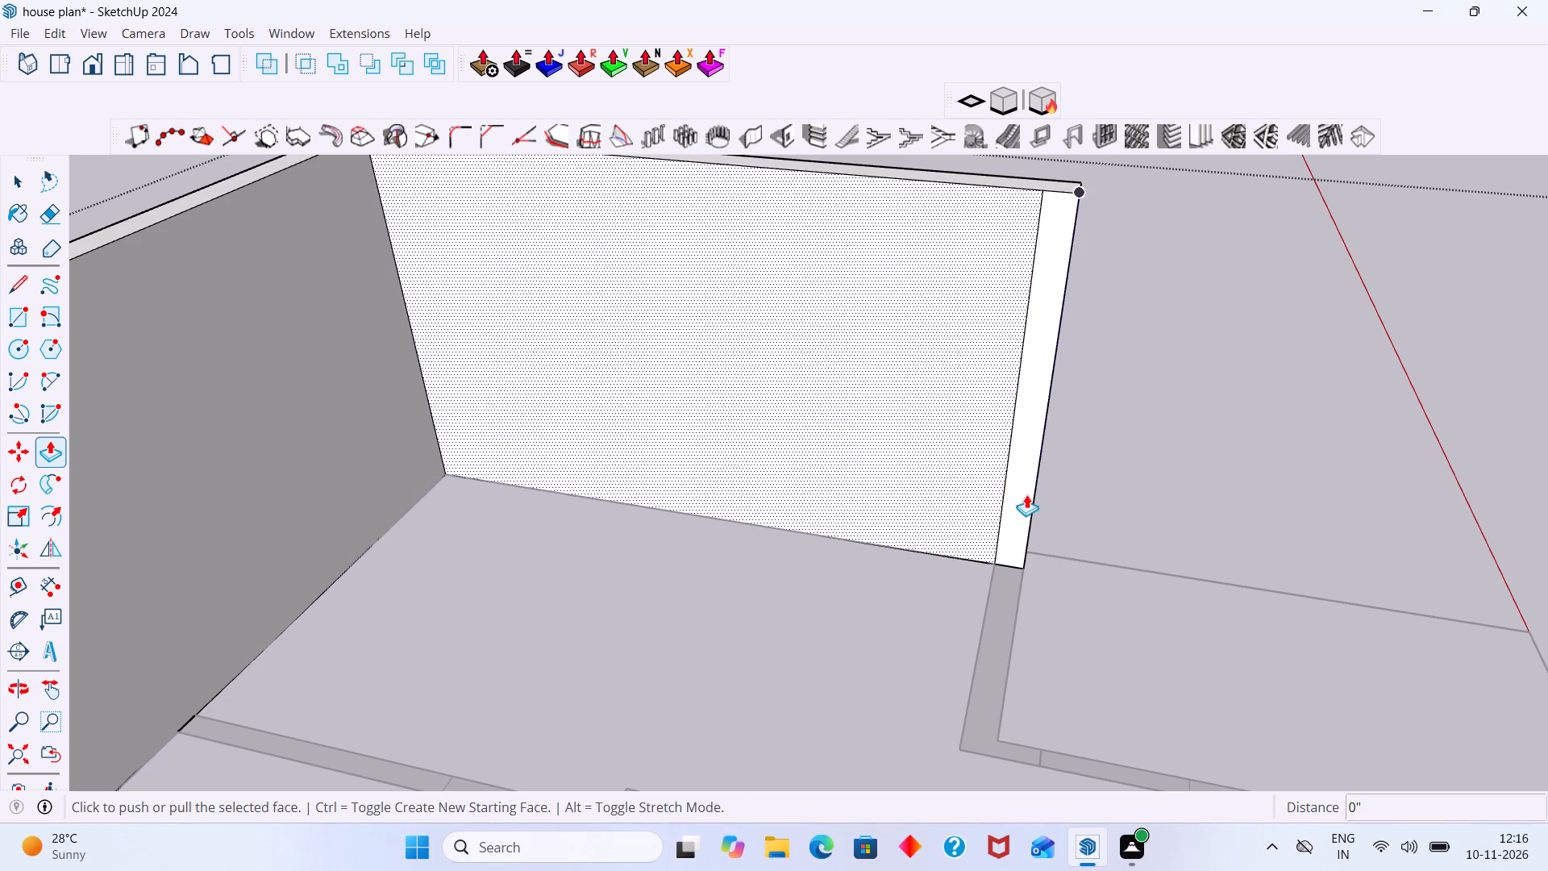
pyautogui.click(1026, 494)
pyautogui.press('Escape')
pyautogui.click(1014, 532)
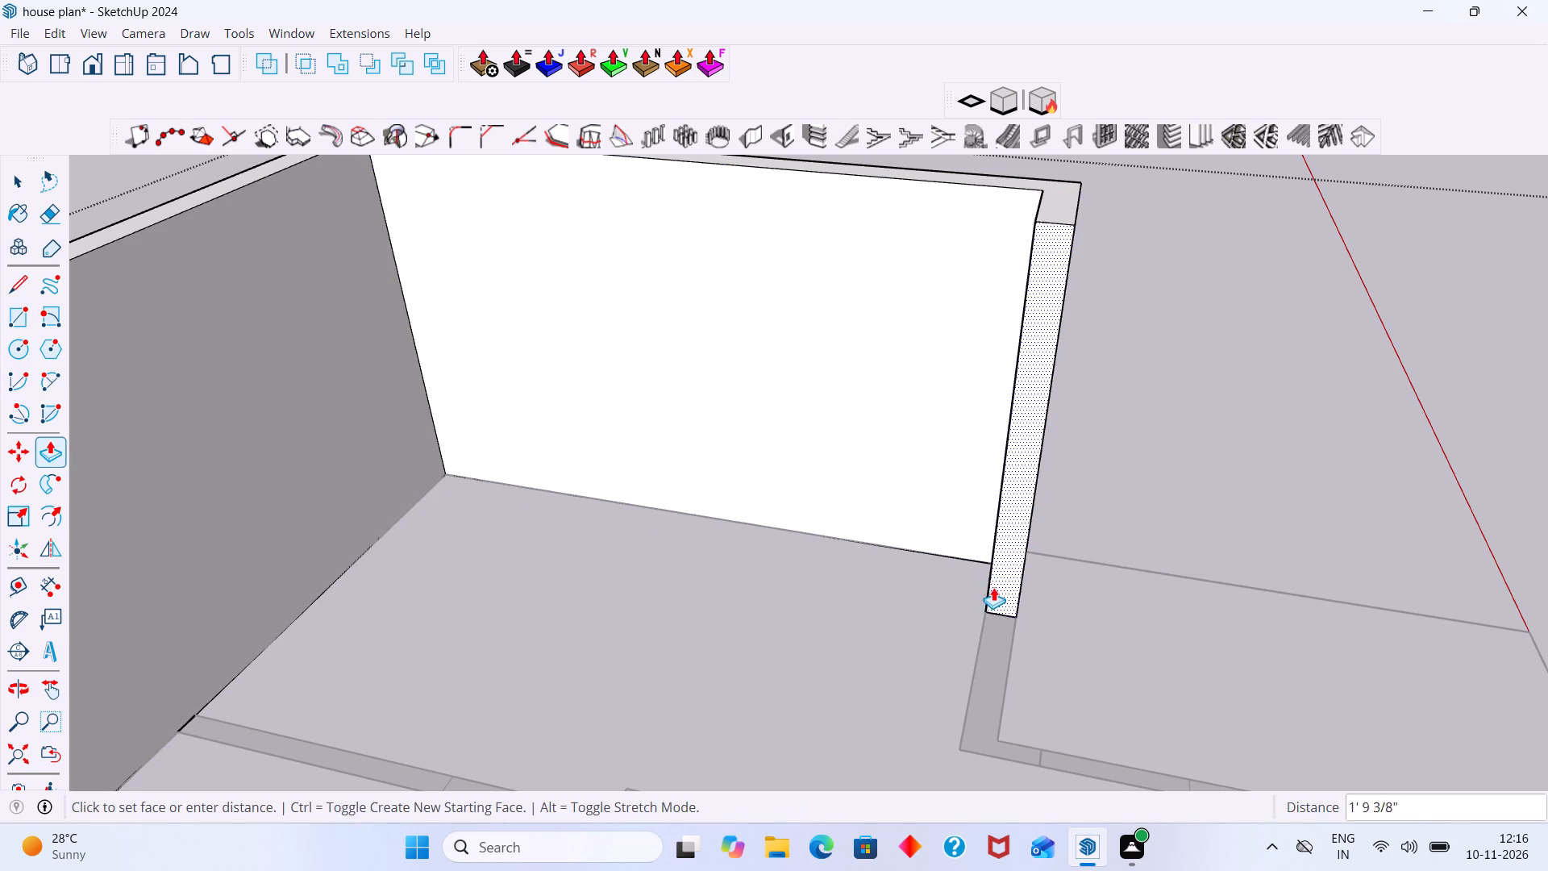
pyautogui.moveTo(972, 592); pyautogui.dragTo(811, 538, button='middle')
pyautogui.scroll(-3, 828, 605)
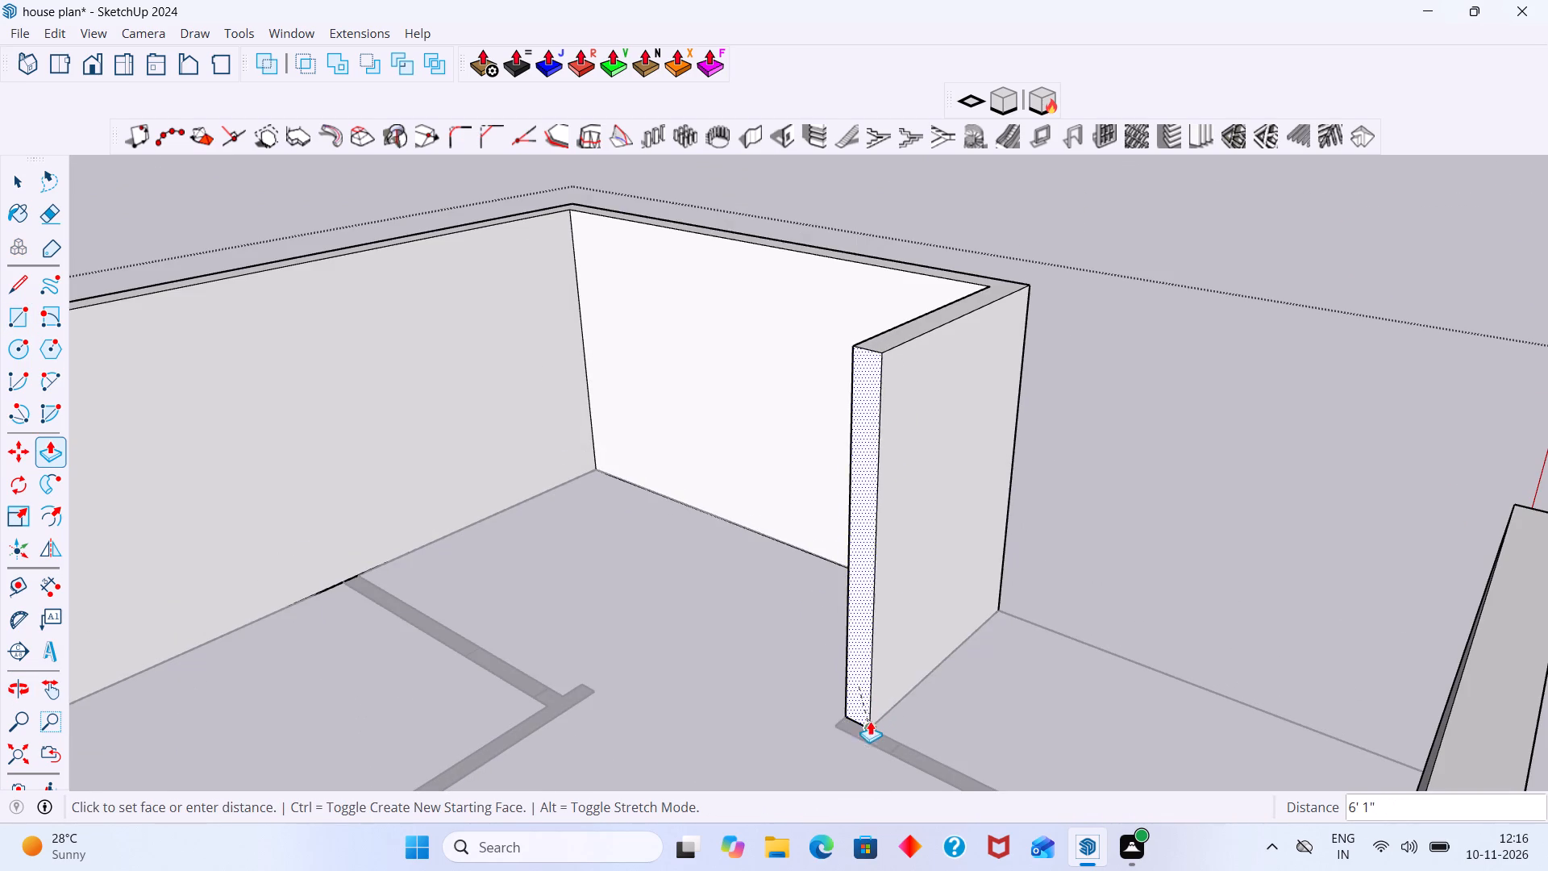
pyautogui.scroll(-1, 810, 727)
pyautogui.moveTo(827, 727); pyautogui.dragTo(1018, 681, button='middle')
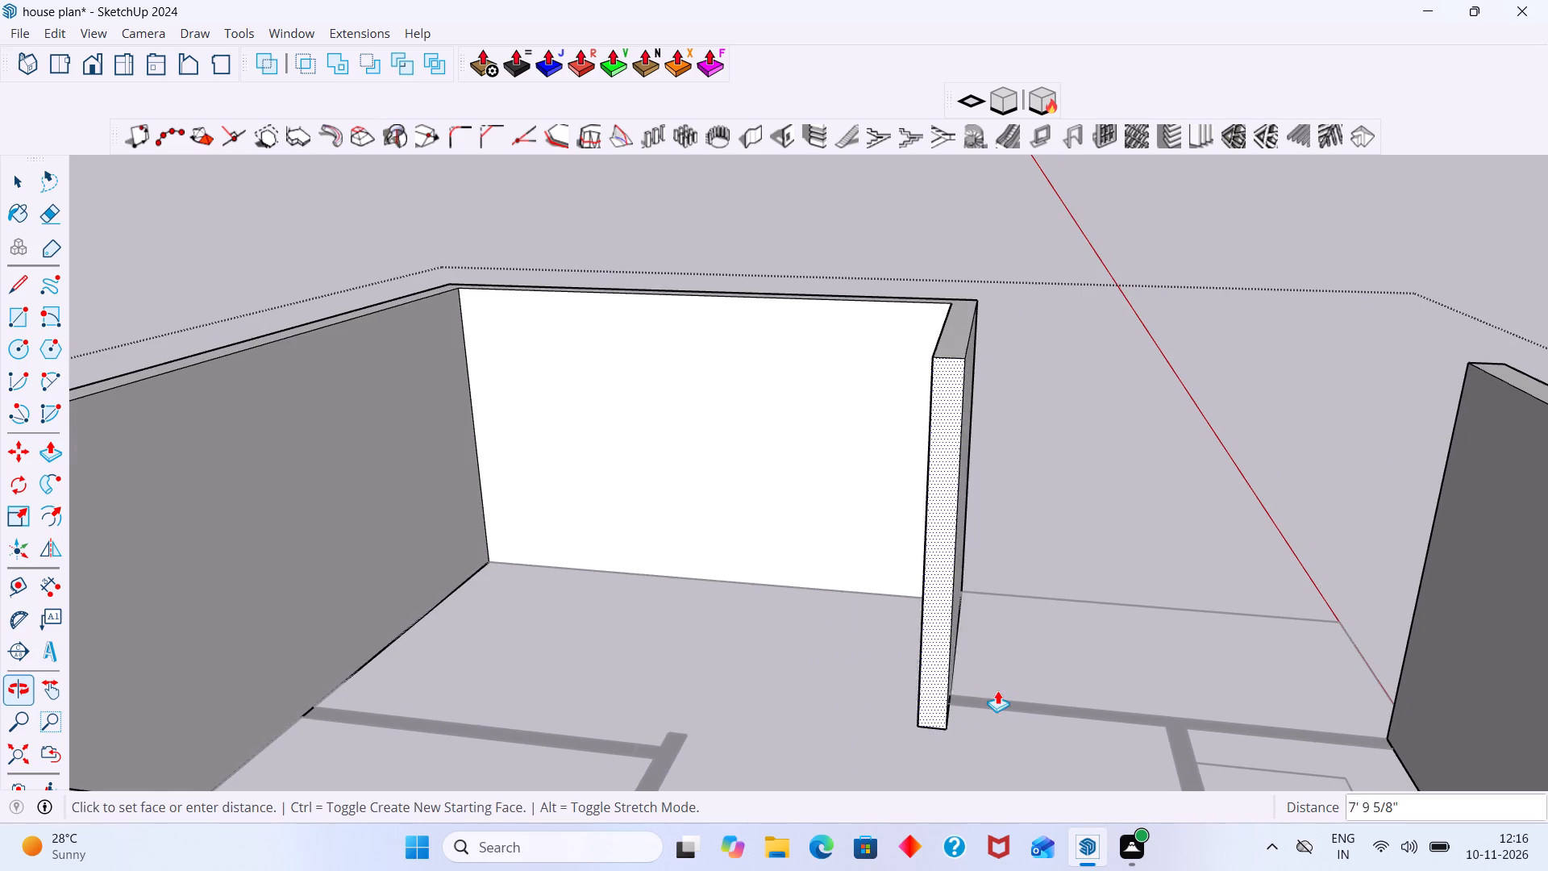
pyautogui.moveTo(935, 663); pyautogui.dragTo(1105, 635, button='middle')
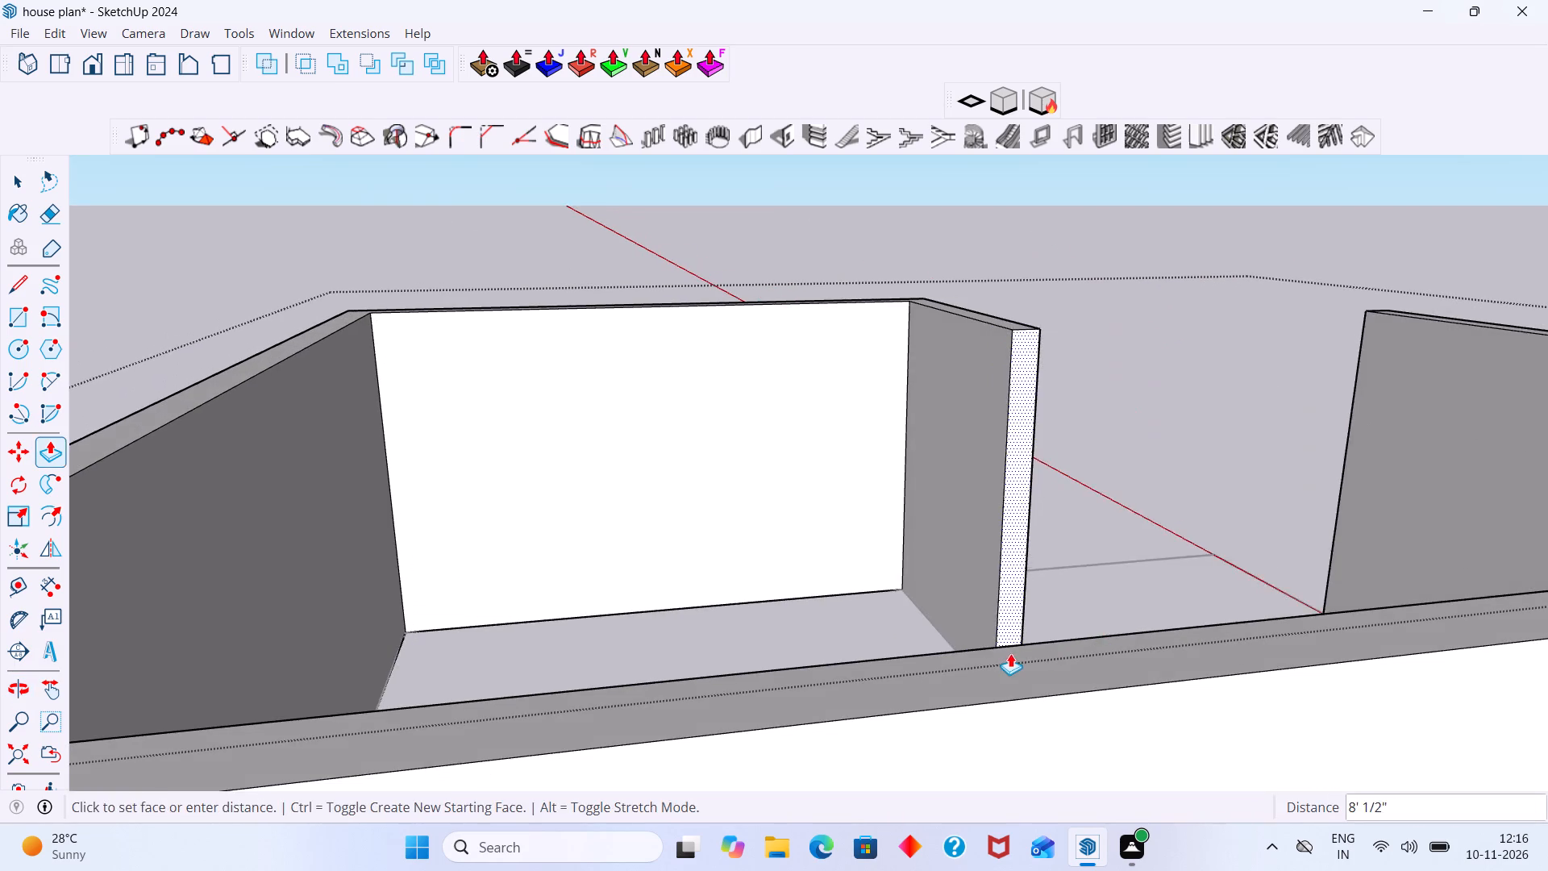
pyautogui.moveTo(1005, 667); pyautogui.dragTo(993, 751, button='middle')
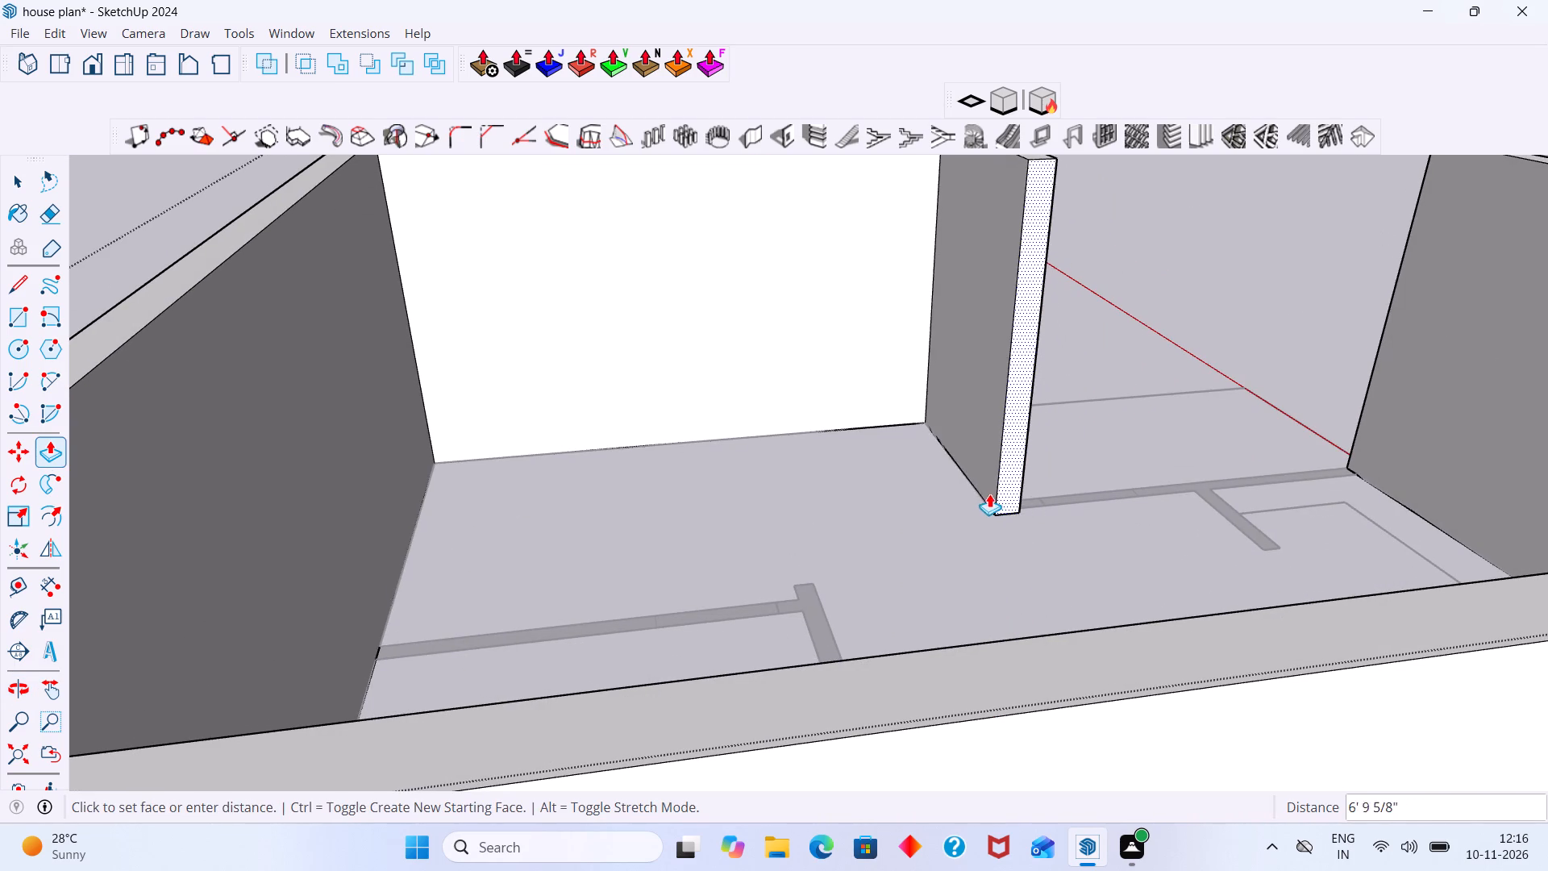
pyautogui.click(994, 512)
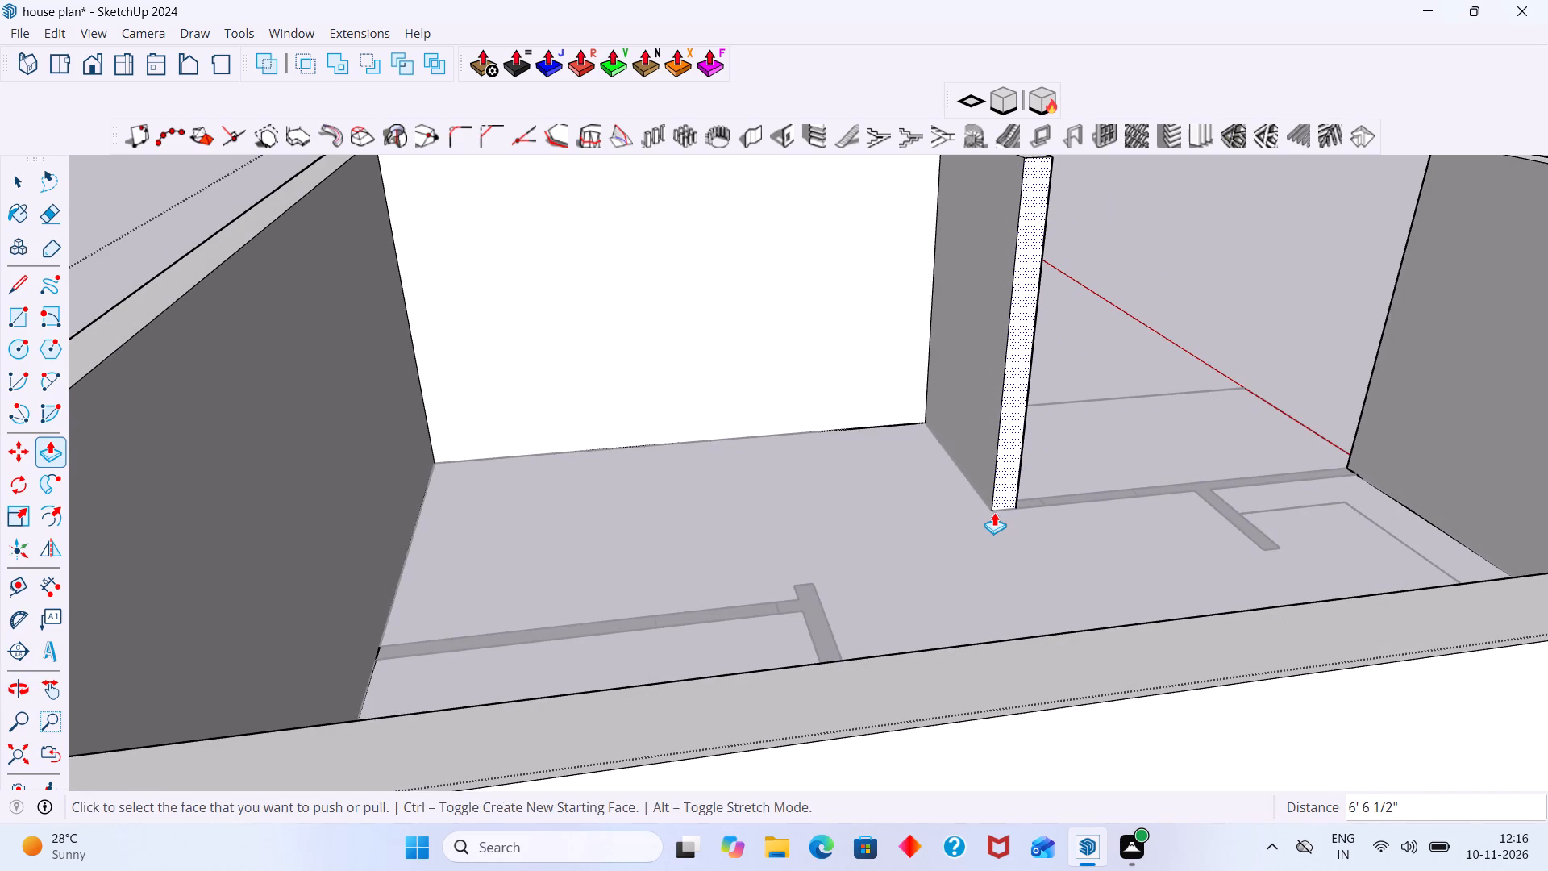
pyautogui.press('space')
pyautogui.click(1172, 394)
pyautogui.scroll(-4, 1135, 411)
pyautogui.moveTo(1061, 415); pyautogui.dragTo(839, 427, button='middle')
pyautogui.scroll(-9, 1102, 405)
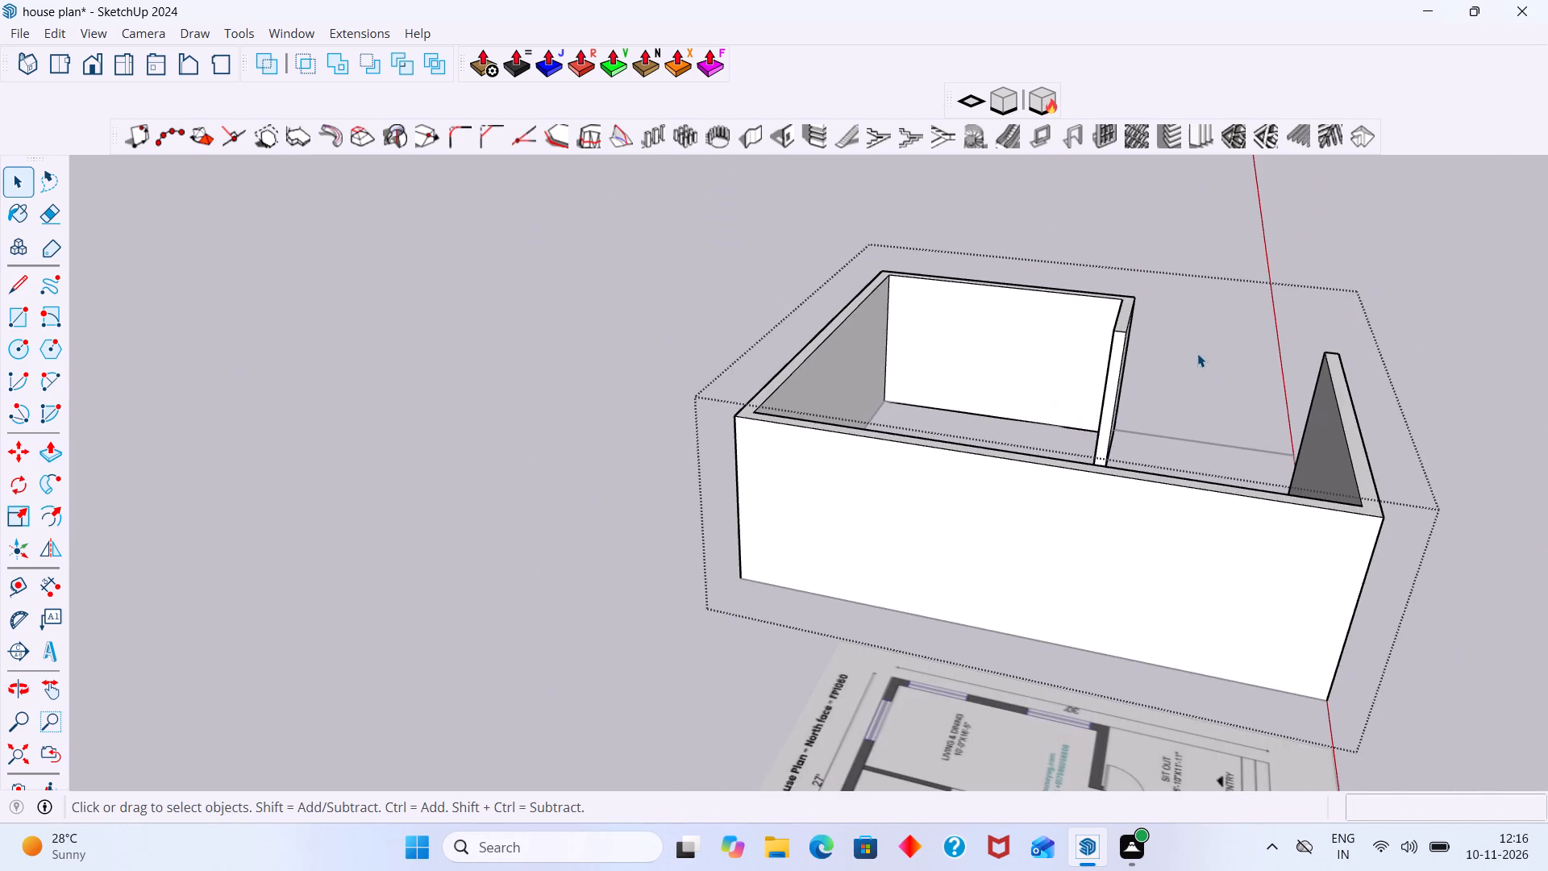
pyautogui.click(1200, 347)
pyautogui.moveTo(1205, 348); pyautogui.dragTo(975, 408, button='middle')
pyautogui.click(1501, 375)
# Inside the wall group, draw a 10' by 5 1/2" rectangle on the new wall's sit-out face at its free end.
pyautogui.scroll(-7, 1457, 379)
pyautogui.moveTo(1323, 457); pyautogui.dragTo(1167, 488, button='middle')
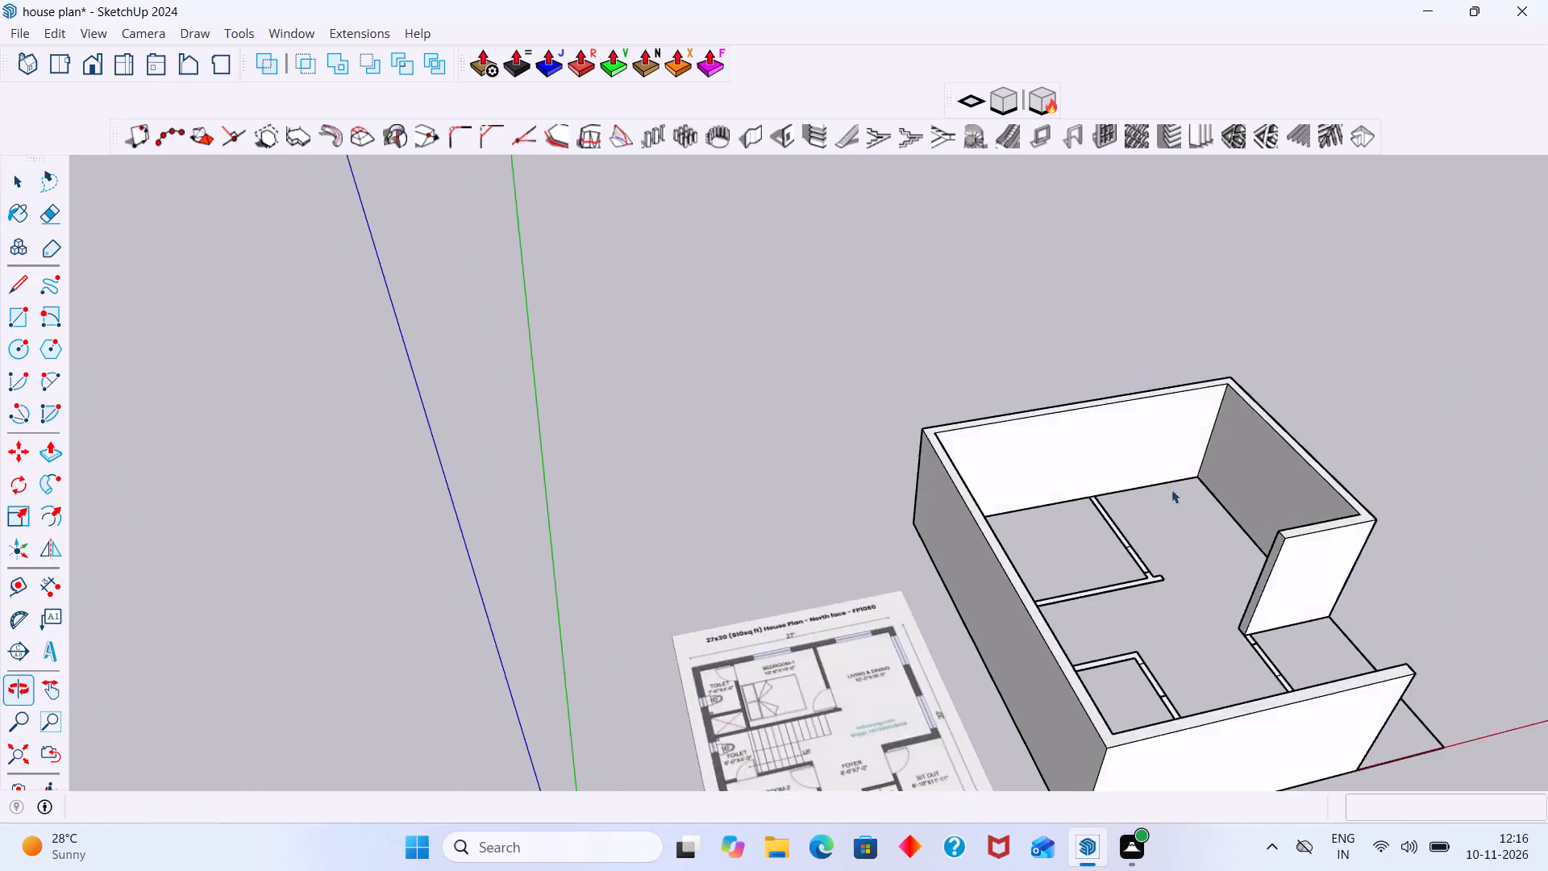
pyautogui.scroll(-3, 1214, 489)
pyautogui.moveTo(1242, 472); pyautogui.dragTo(1132, 406, button='middle')
pyautogui.moveTo(1183, 473); pyautogui.dragTo(1076, 486, button='middle')
pyautogui.keyDown('shift'); pyautogui.moveTo(1121, 526); pyautogui.dragTo(1102, 419, button='middle'); pyautogui.keyUp('shift')
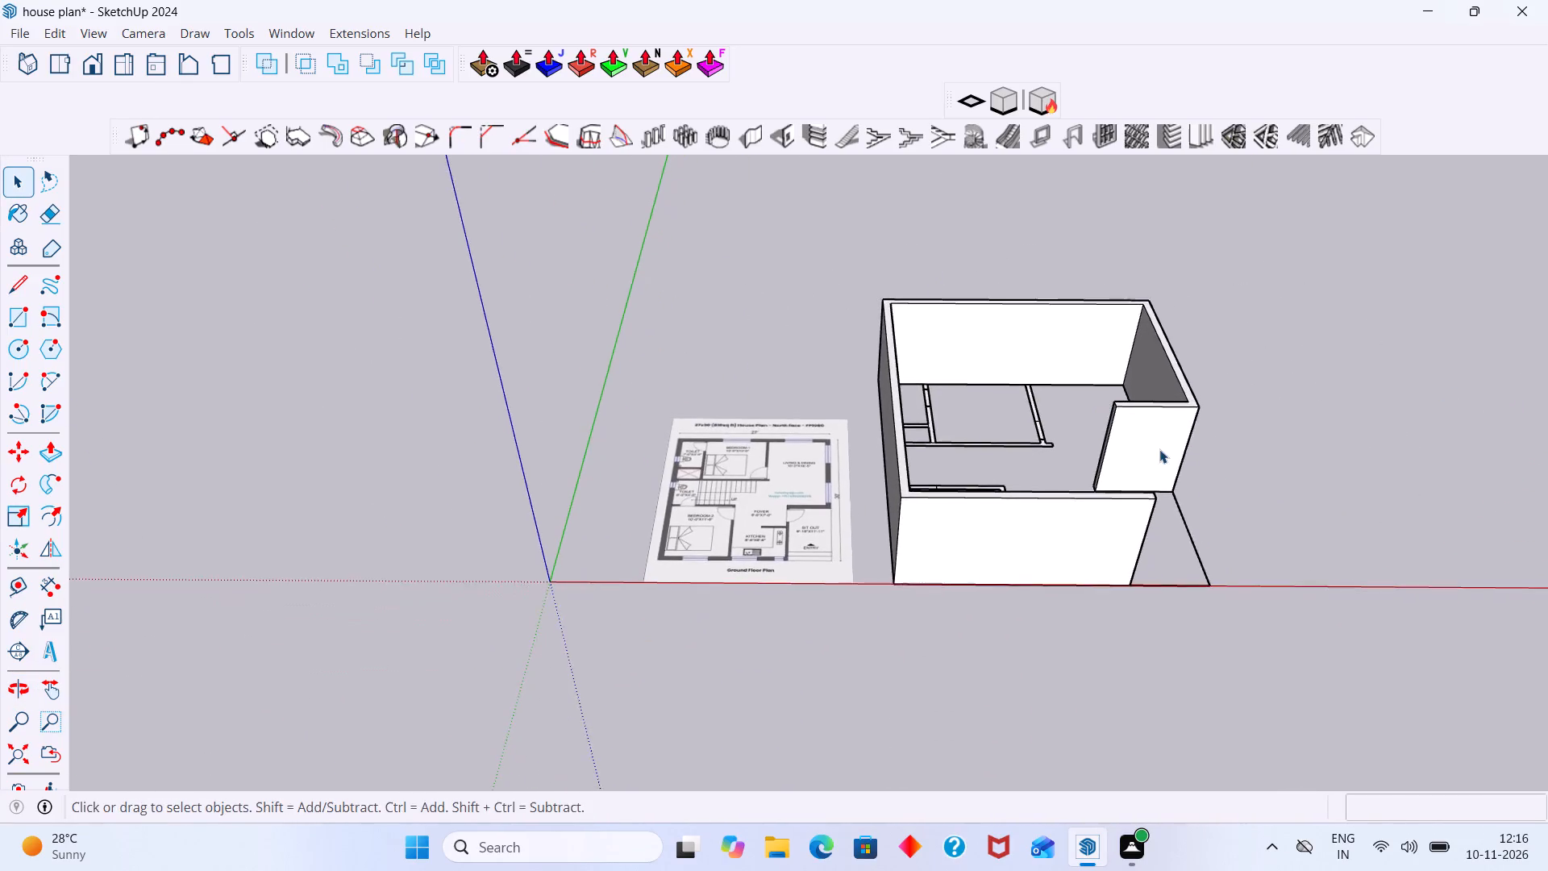
pyautogui.moveTo(1159, 456); pyautogui.dragTo(1158, 570, button='middle')
pyautogui.scroll(6, 1092, 494)
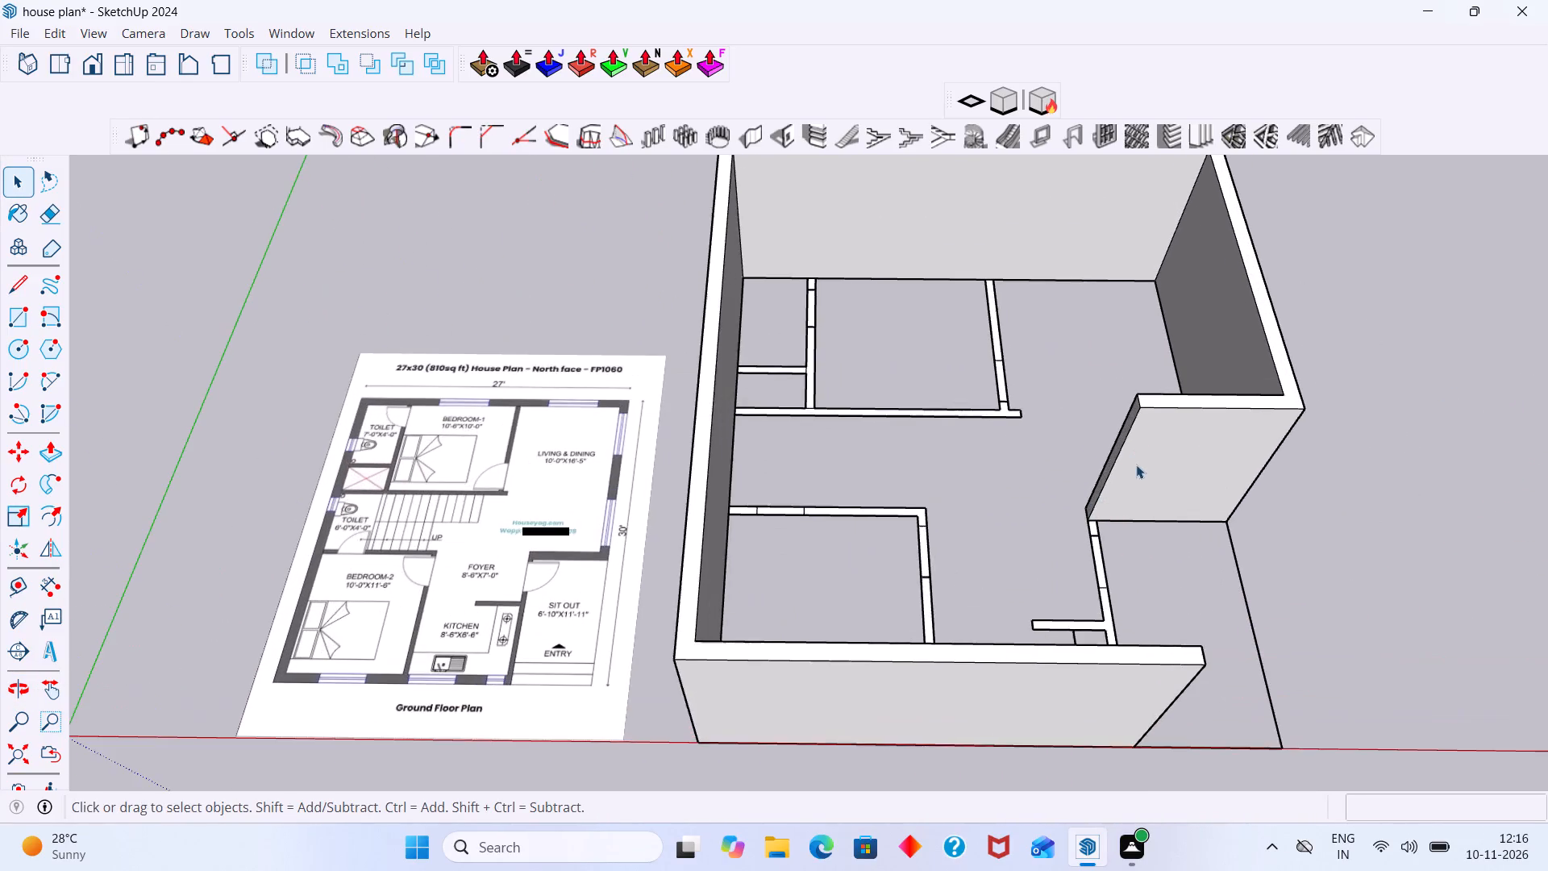
pyautogui.moveTo(1135, 442); pyautogui.dragTo(1149, 423, button='middle')
pyautogui.scroll(2, 1143, 430)
pyautogui.moveTo(1138, 437); pyautogui.dragTo(1117, 415, button='middle')
pyautogui.scroll(4, 1209, 538)
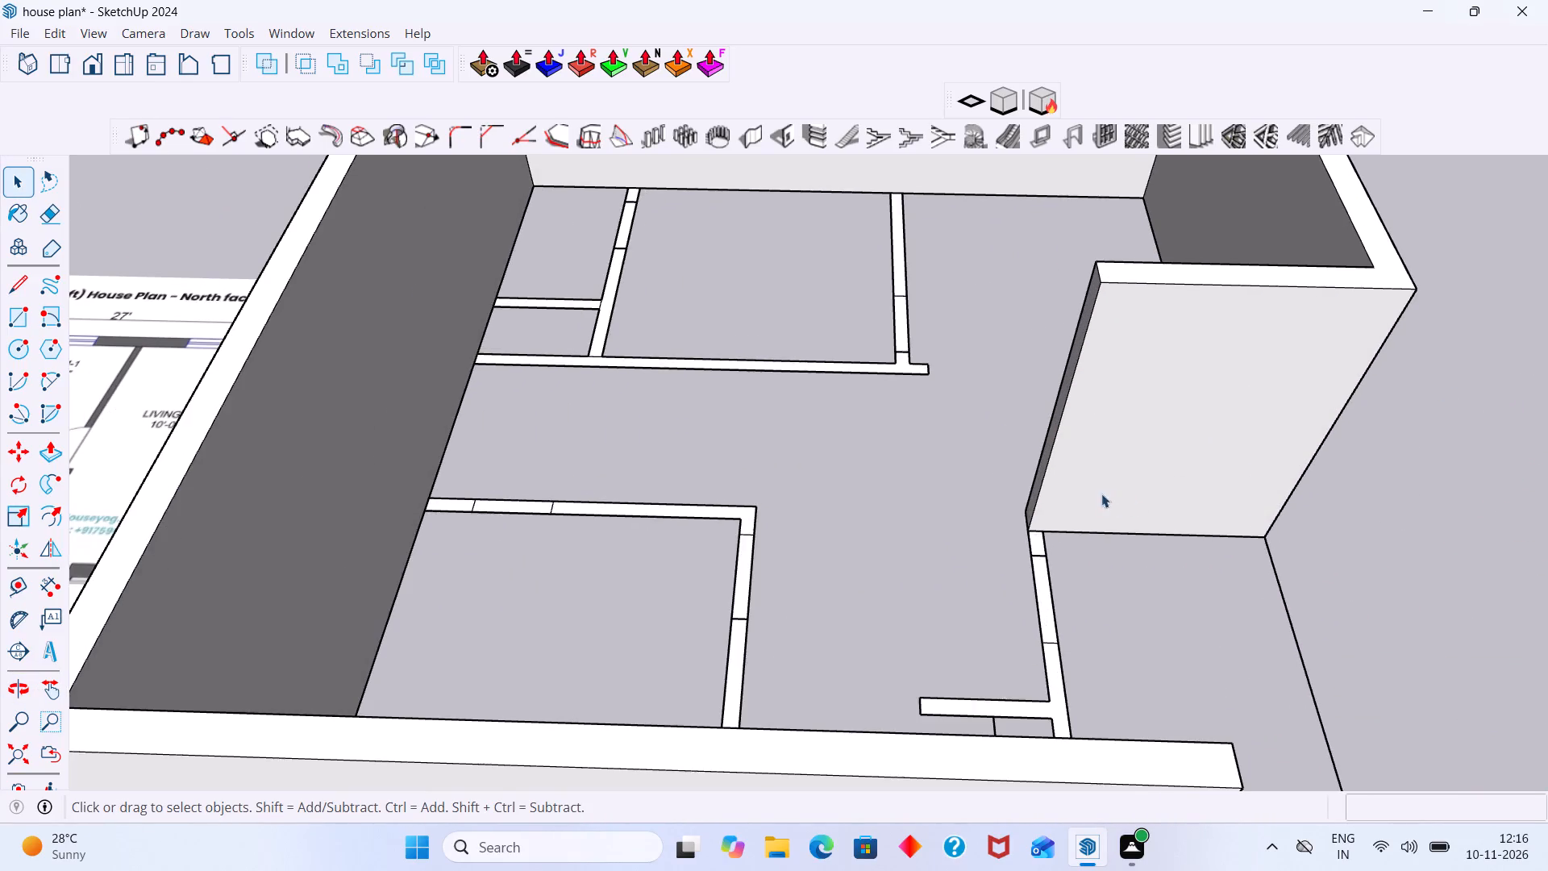
pyautogui.doubleClick(1083, 490)
pyautogui.click(1063, 495)
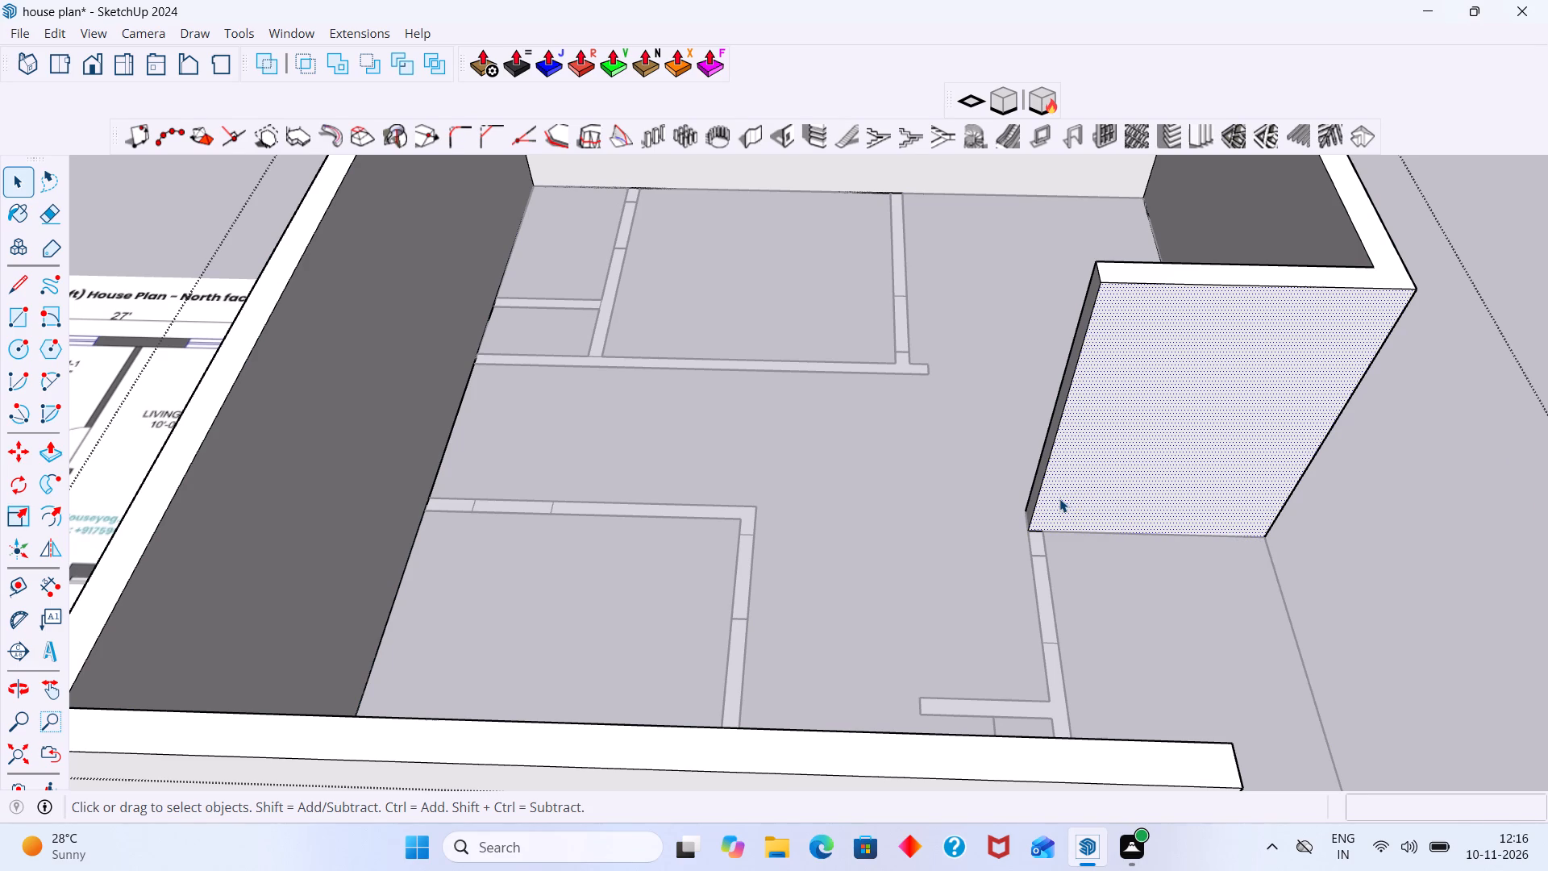
pyautogui.press('r')
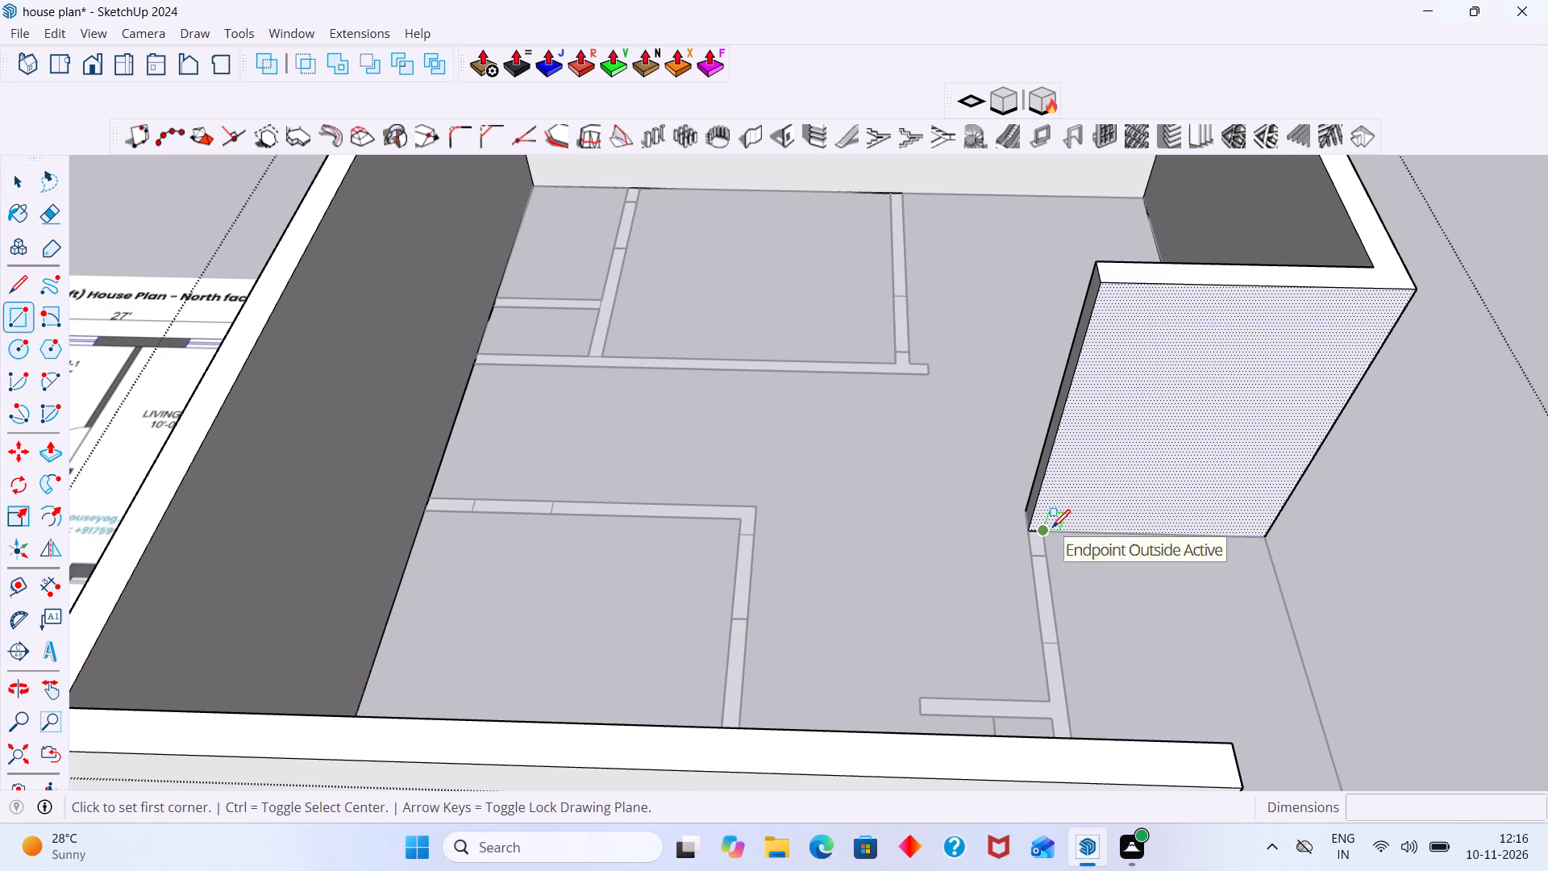
pyautogui.click(1052, 527)
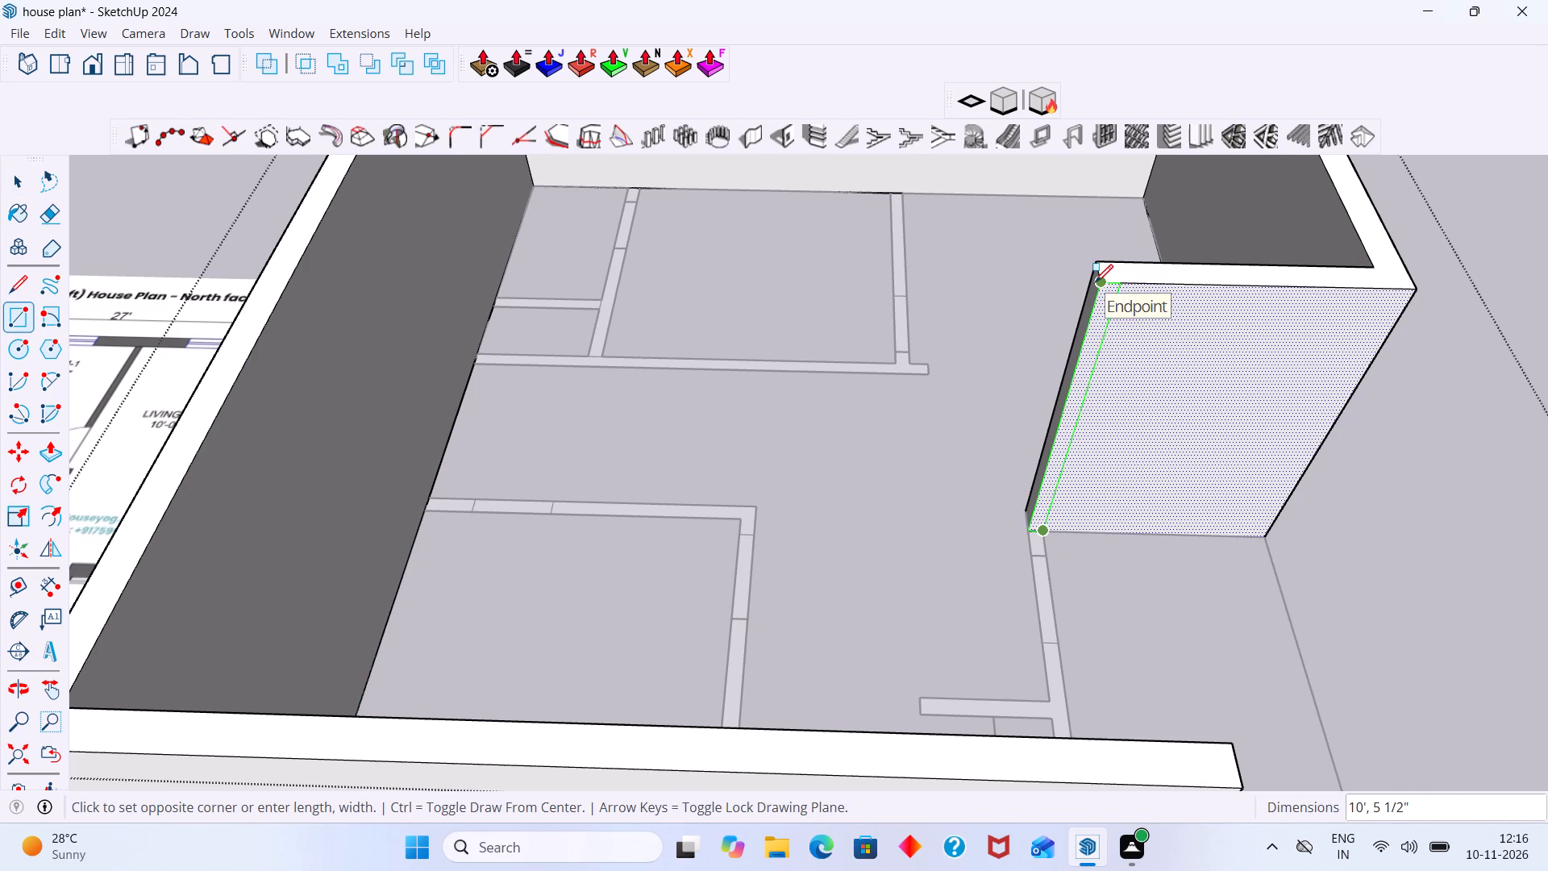
pyautogui.click(1101, 281)
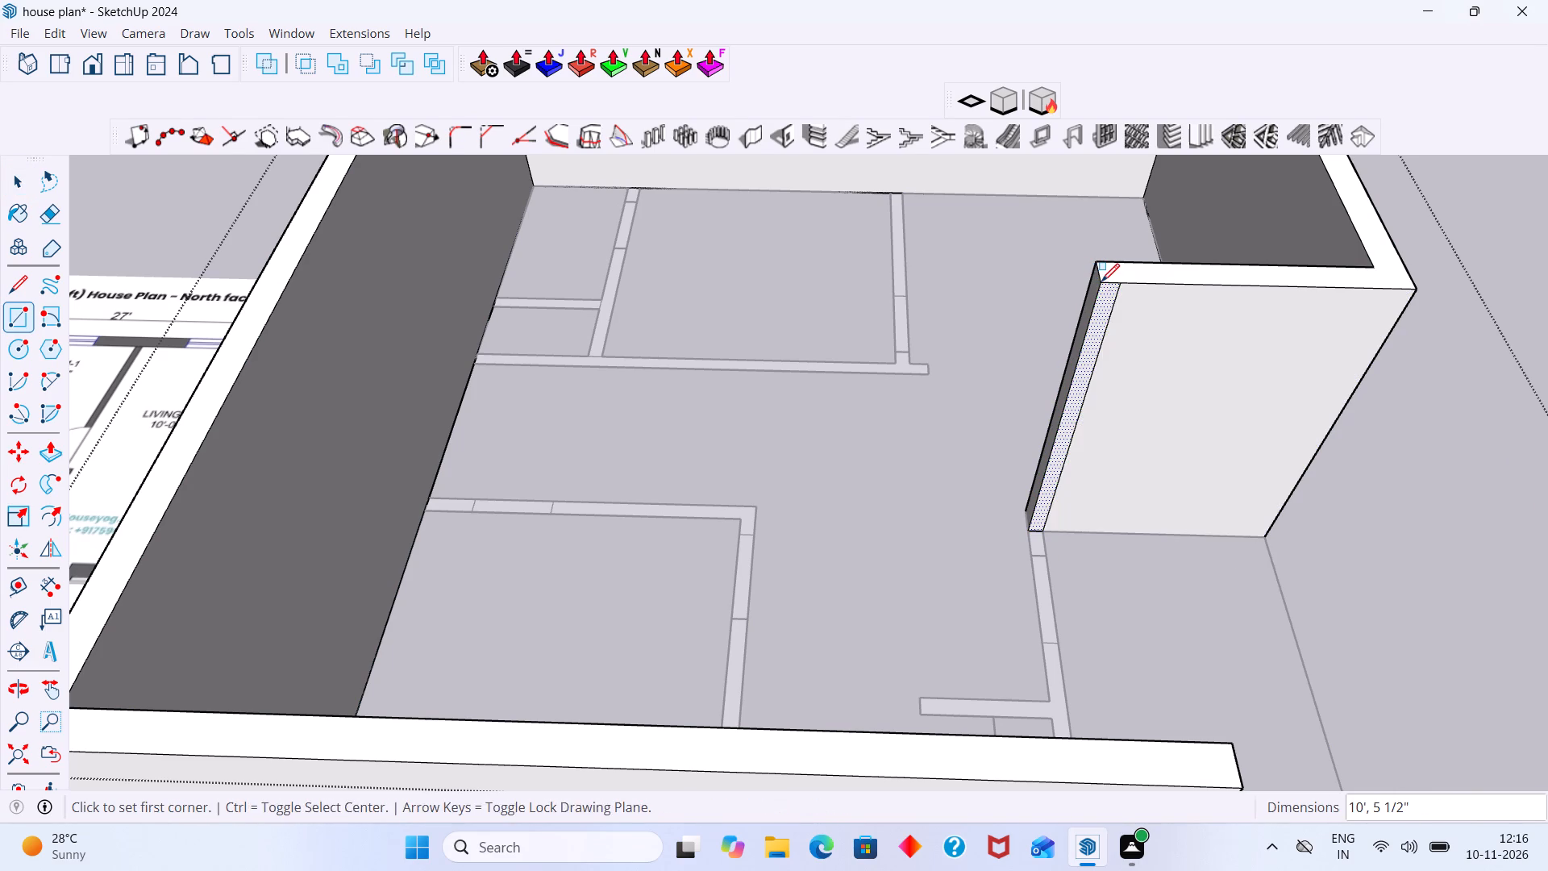
# Push/Pull that strip 11' 4" along the sit-out side to the kitchen-side wall's end, and leave the group's editing.
pyautogui.press('space')
pyautogui.click(1097, 327)
pyautogui.press('p')
pyautogui.click(1097, 327)
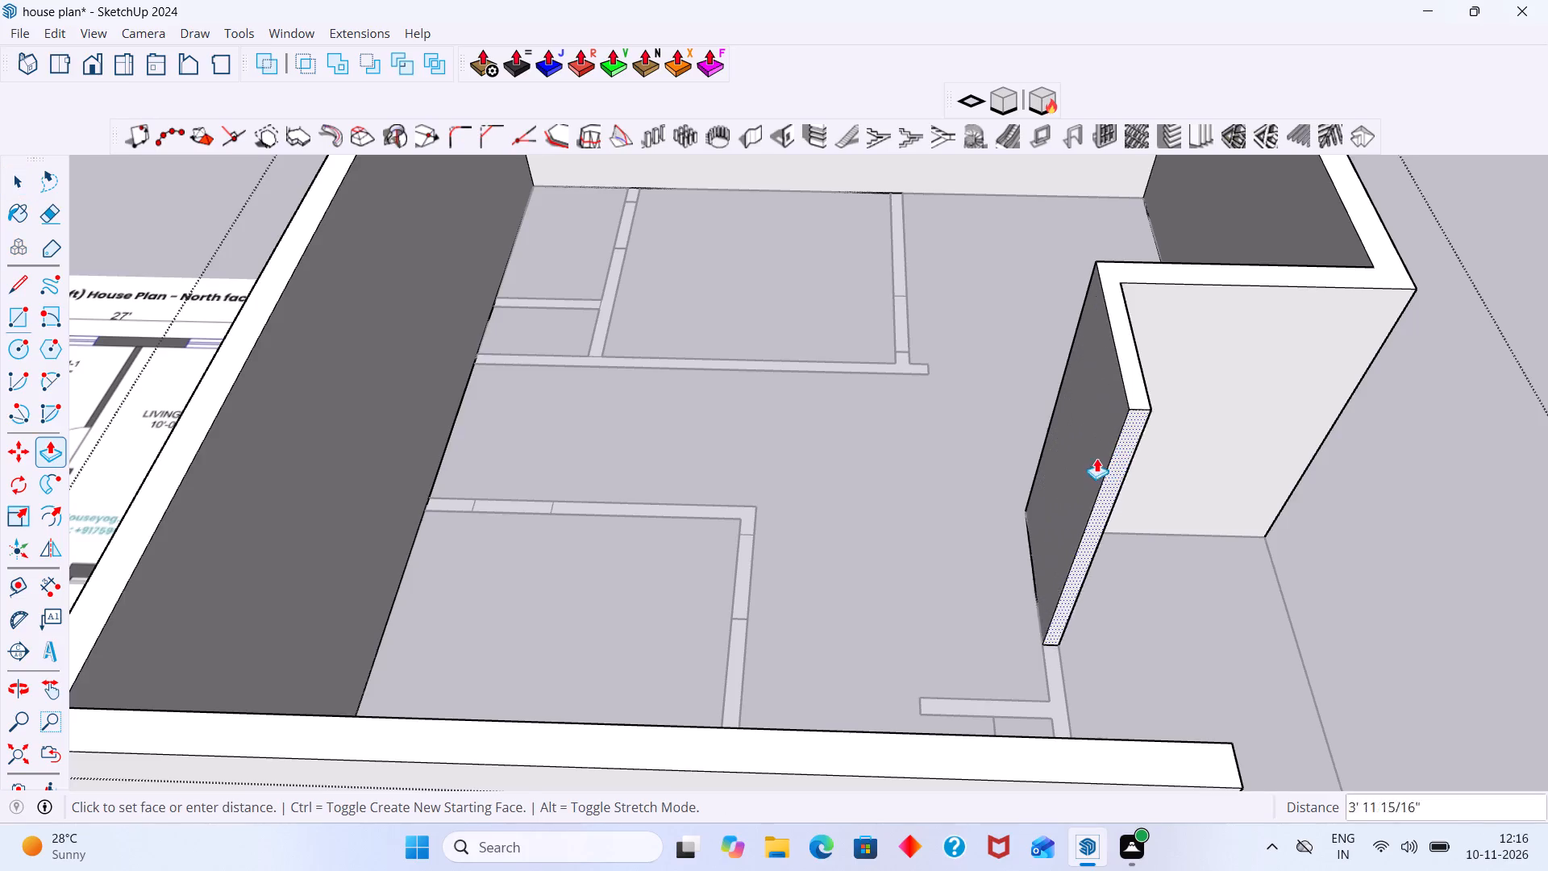
pyautogui.scroll(-7, 1096, 464)
pyautogui.moveTo(1151, 531); pyautogui.dragTo(946, 502, button='middle')
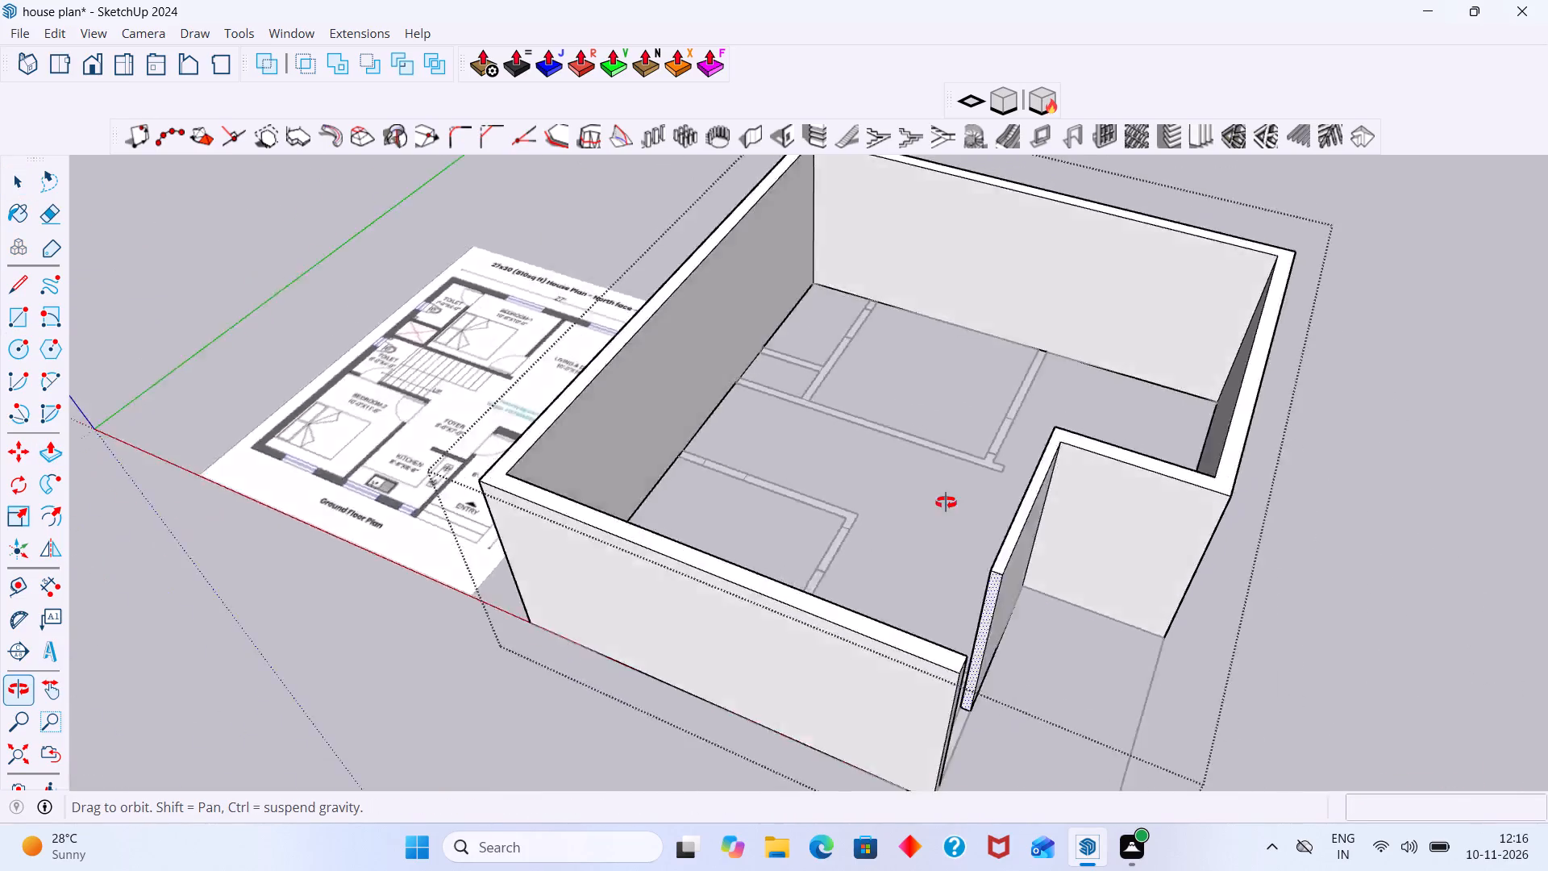
pyautogui.moveTo(946, 502); pyautogui.dragTo(789, 485, button='middle')
pyautogui.moveTo(719, 671); pyautogui.dragTo(655, 602, button='middle')
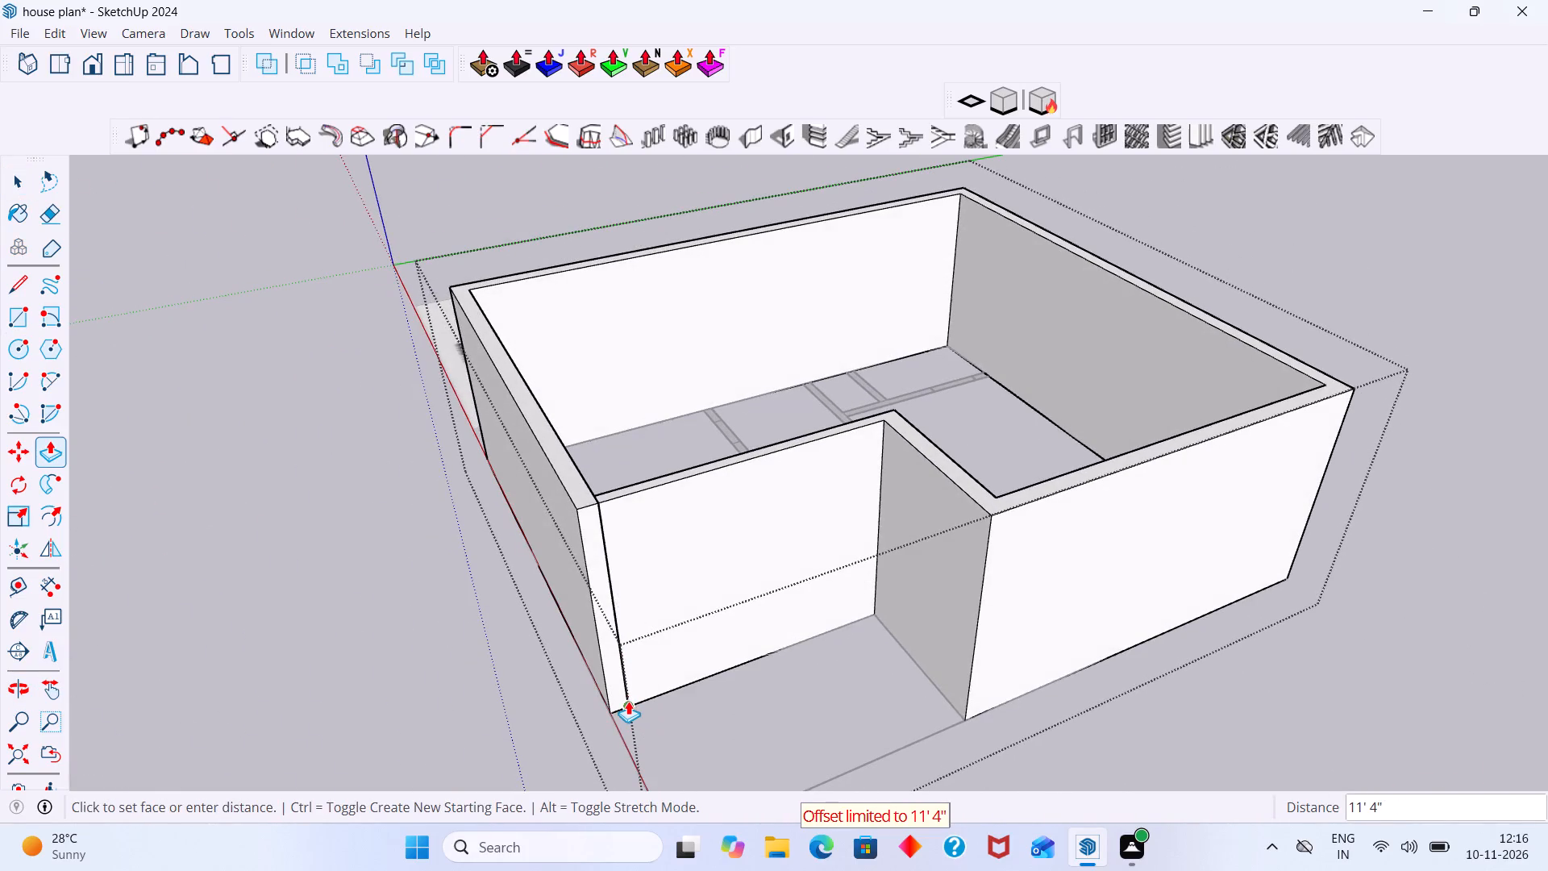
pyautogui.click(628, 701)
pyautogui.press('space')
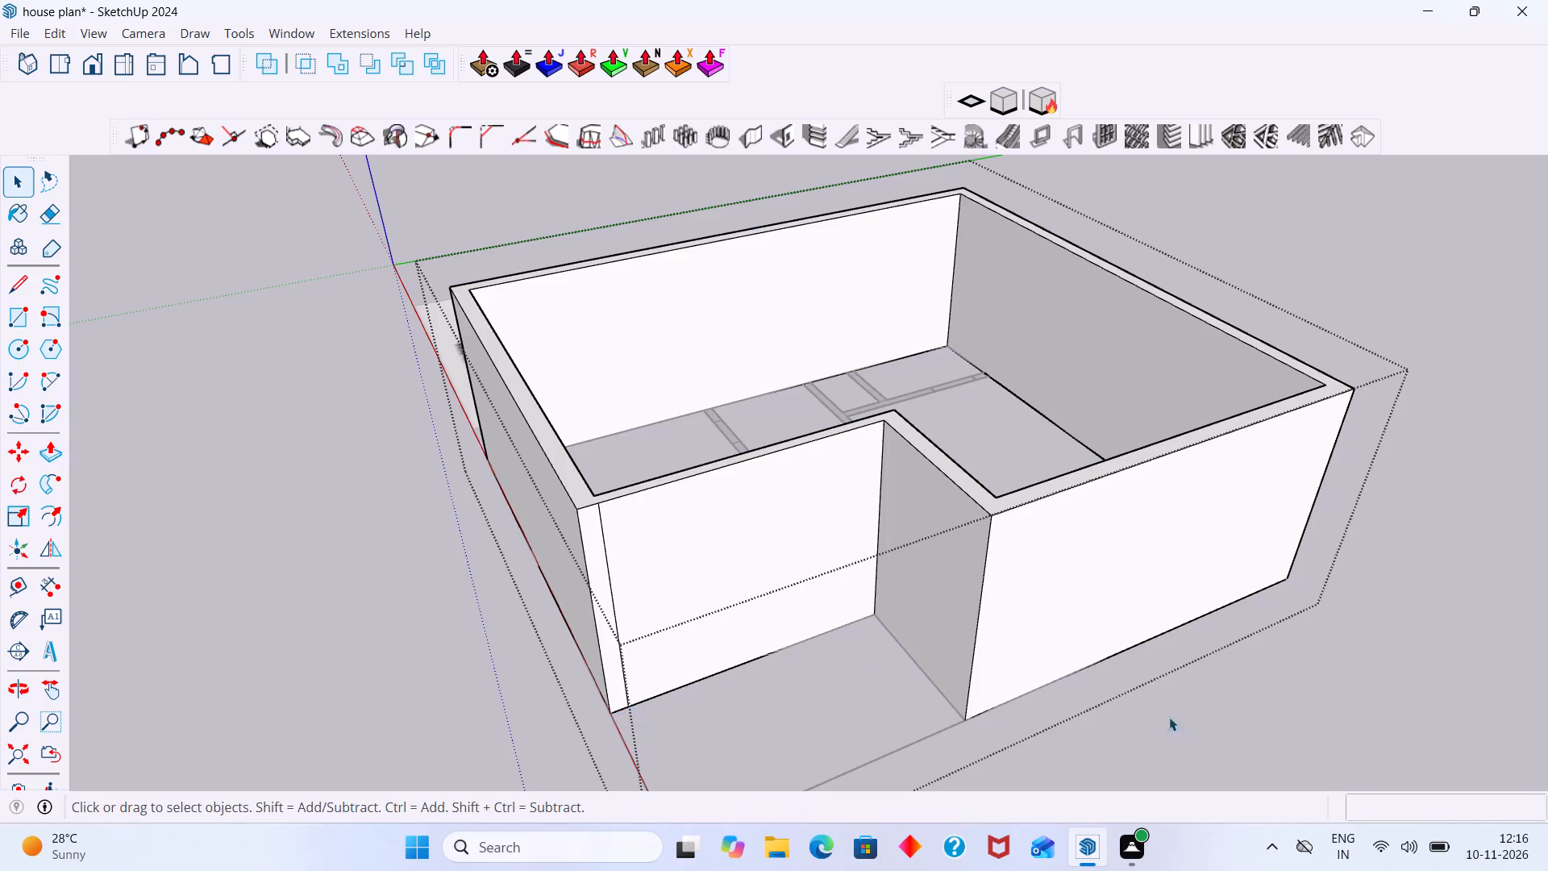
pyautogui.click(1188, 732)
# Inside the wall group, delete the leftover vertical edge on the sit-out side face where it meets the kitchen-side wall.
pyautogui.scroll(-1, 708, 640)
pyautogui.scroll(6, 643, 589)
pyautogui.moveTo(720, 594); pyautogui.dragTo(1038, 681, button='middle')
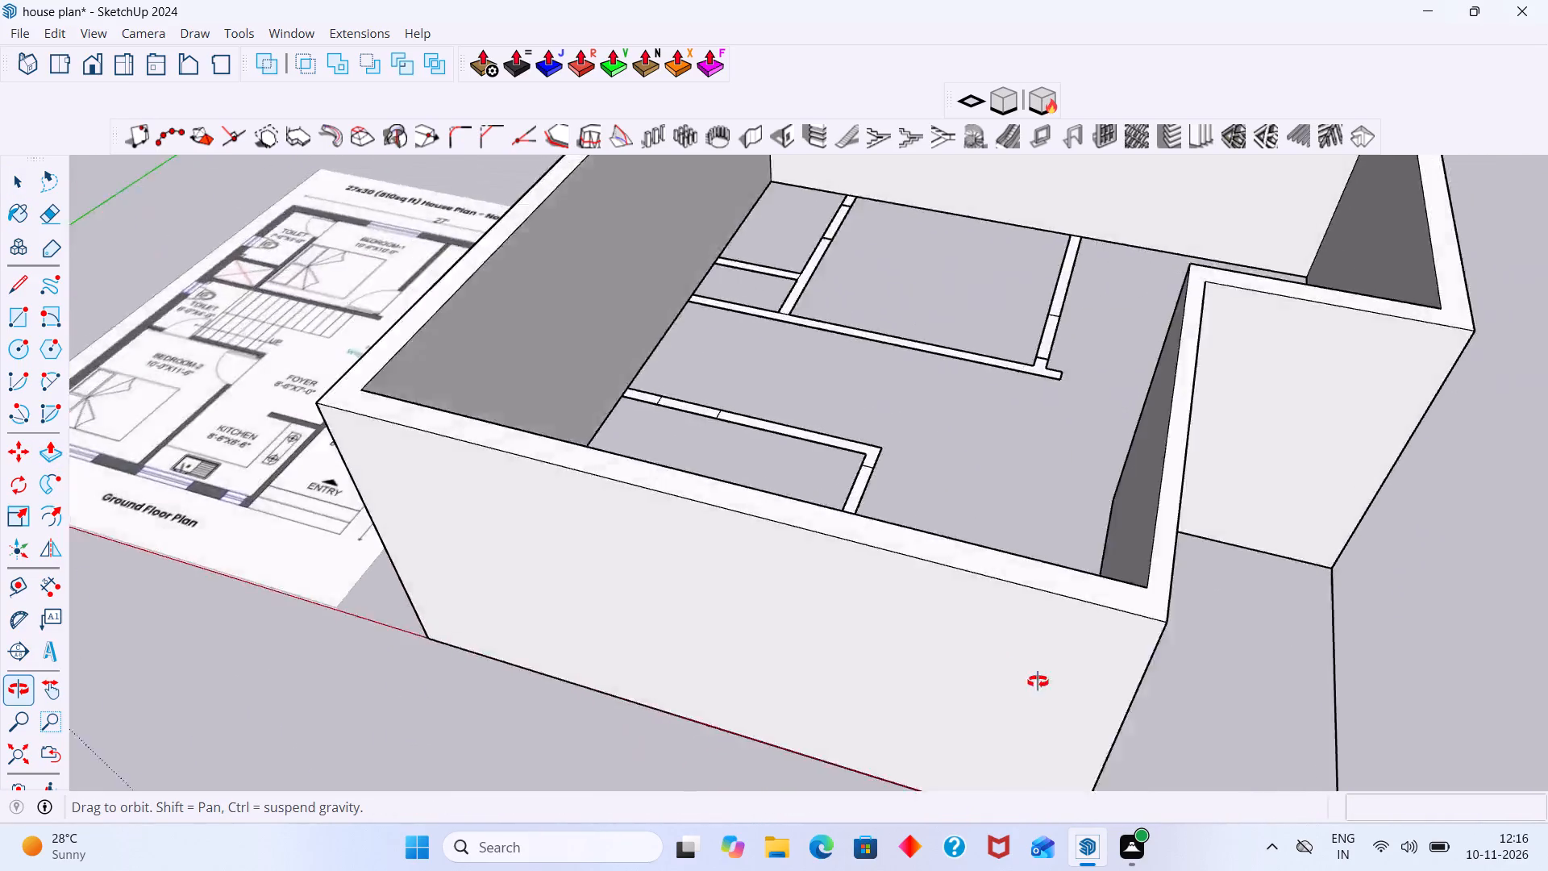
pyautogui.moveTo(1038, 681); pyautogui.dragTo(1378, 765, button='middle')
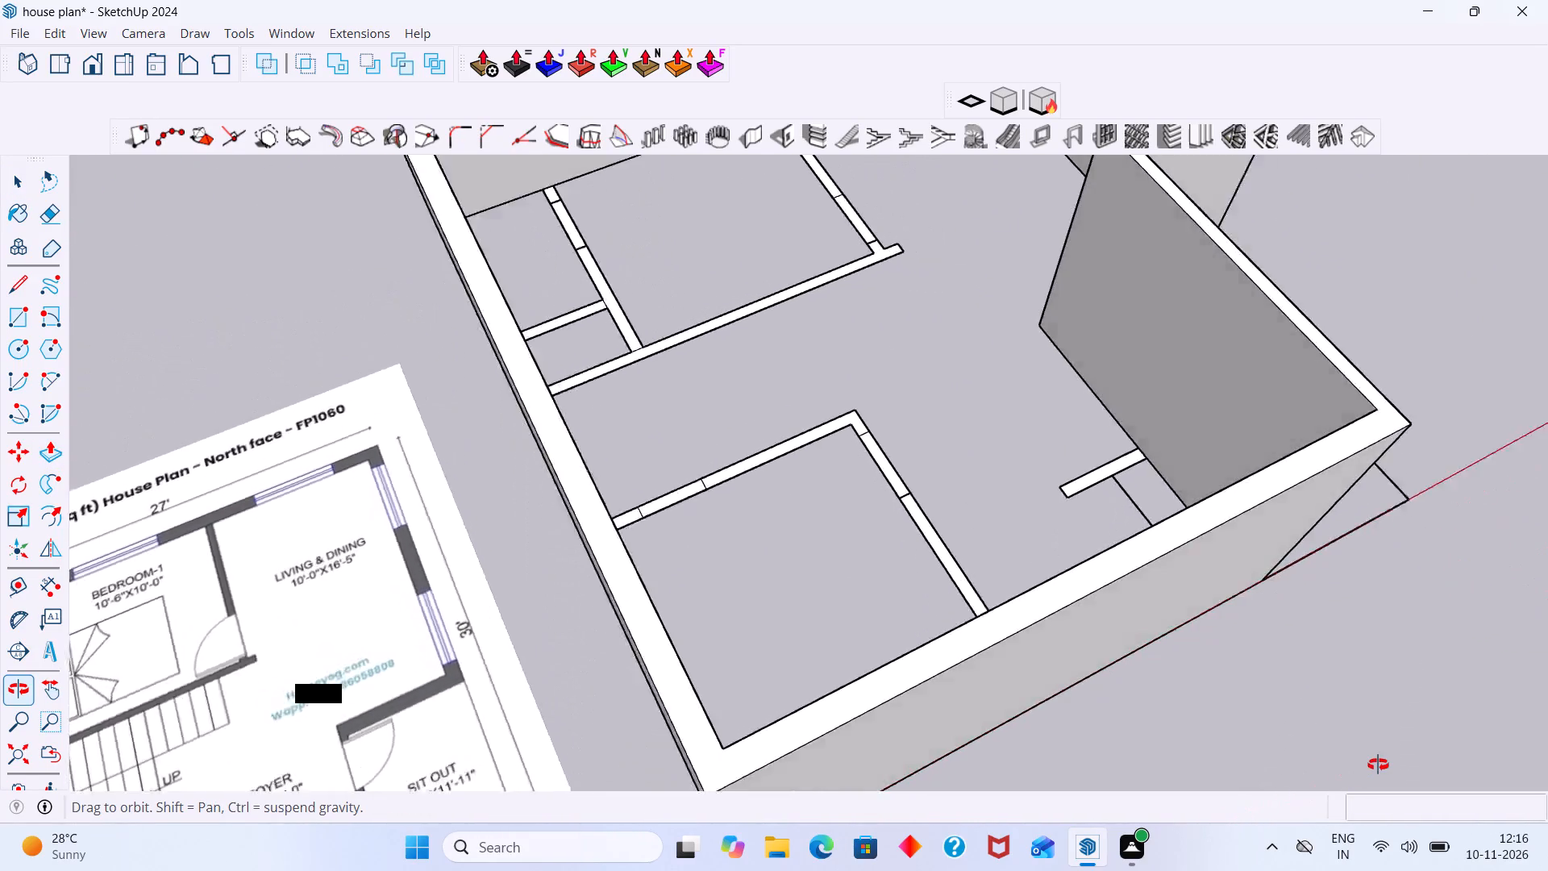
pyautogui.moveTo(1378, 765); pyautogui.dragTo(1178, 715, button='middle')
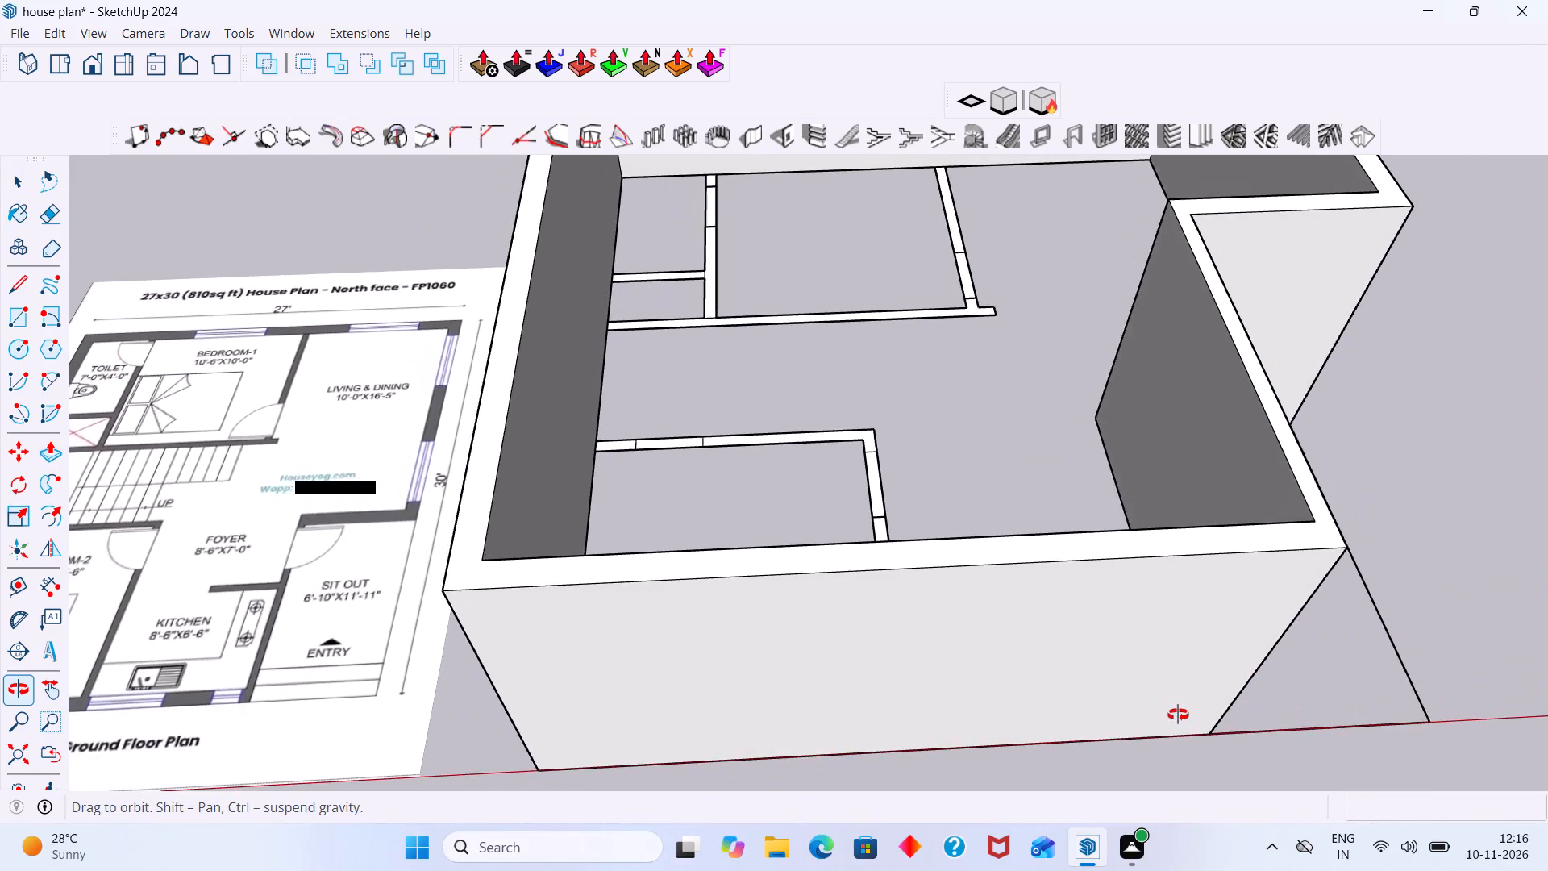
pyautogui.moveTo(1178, 715); pyautogui.dragTo(751, 581, button='middle')
pyautogui.scroll(4, 652, 612)
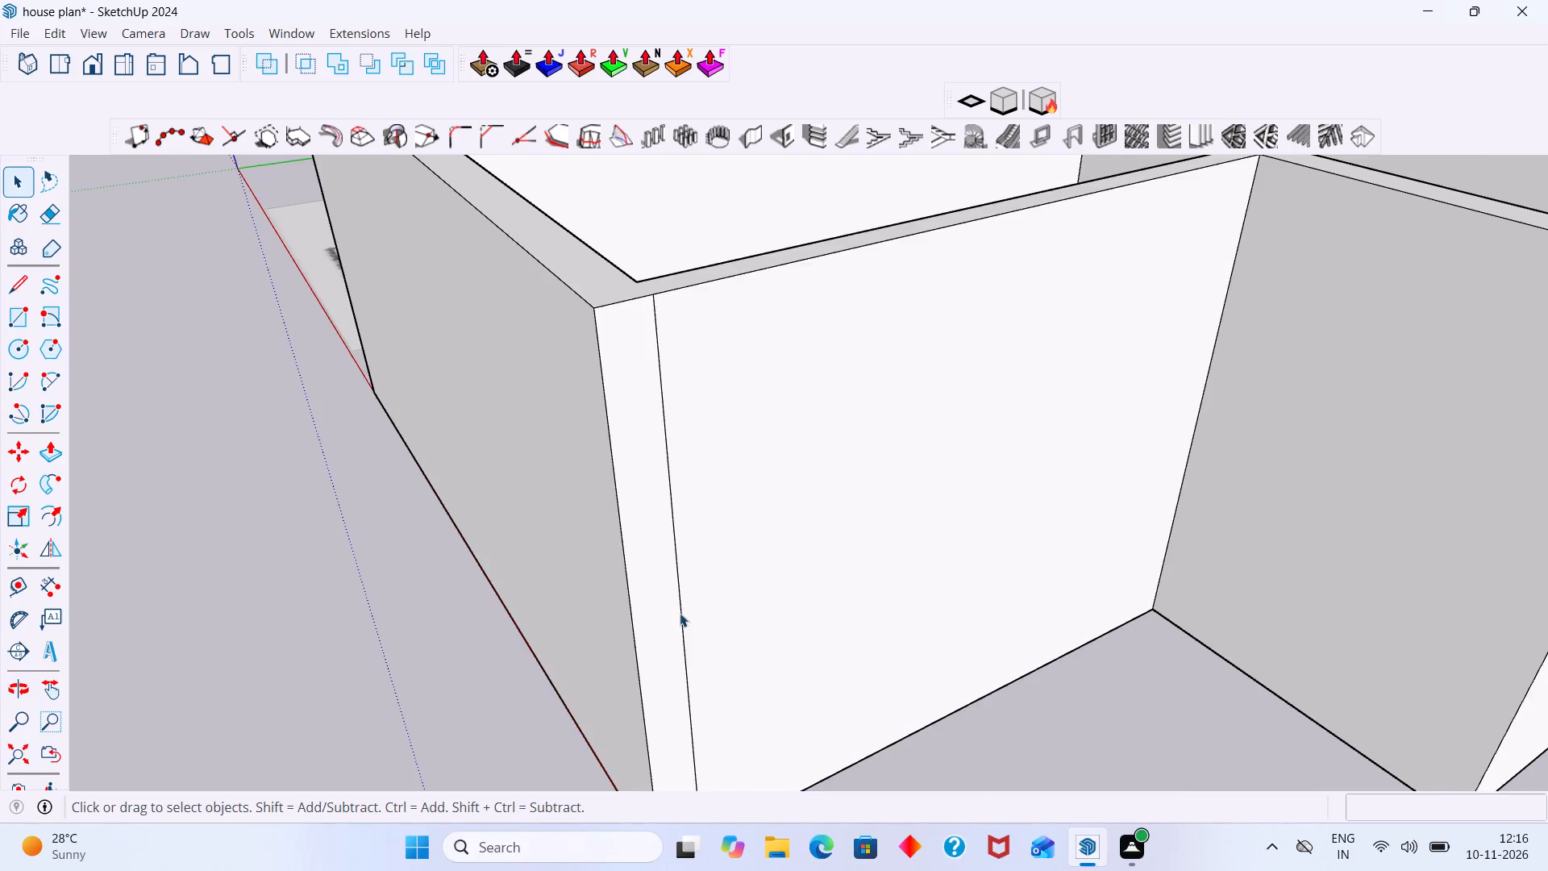
pyautogui.click(685, 613)
pyautogui.doubleClick(685, 615)
pyautogui.doubleClick(685, 635)
pyautogui.click(684, 648)
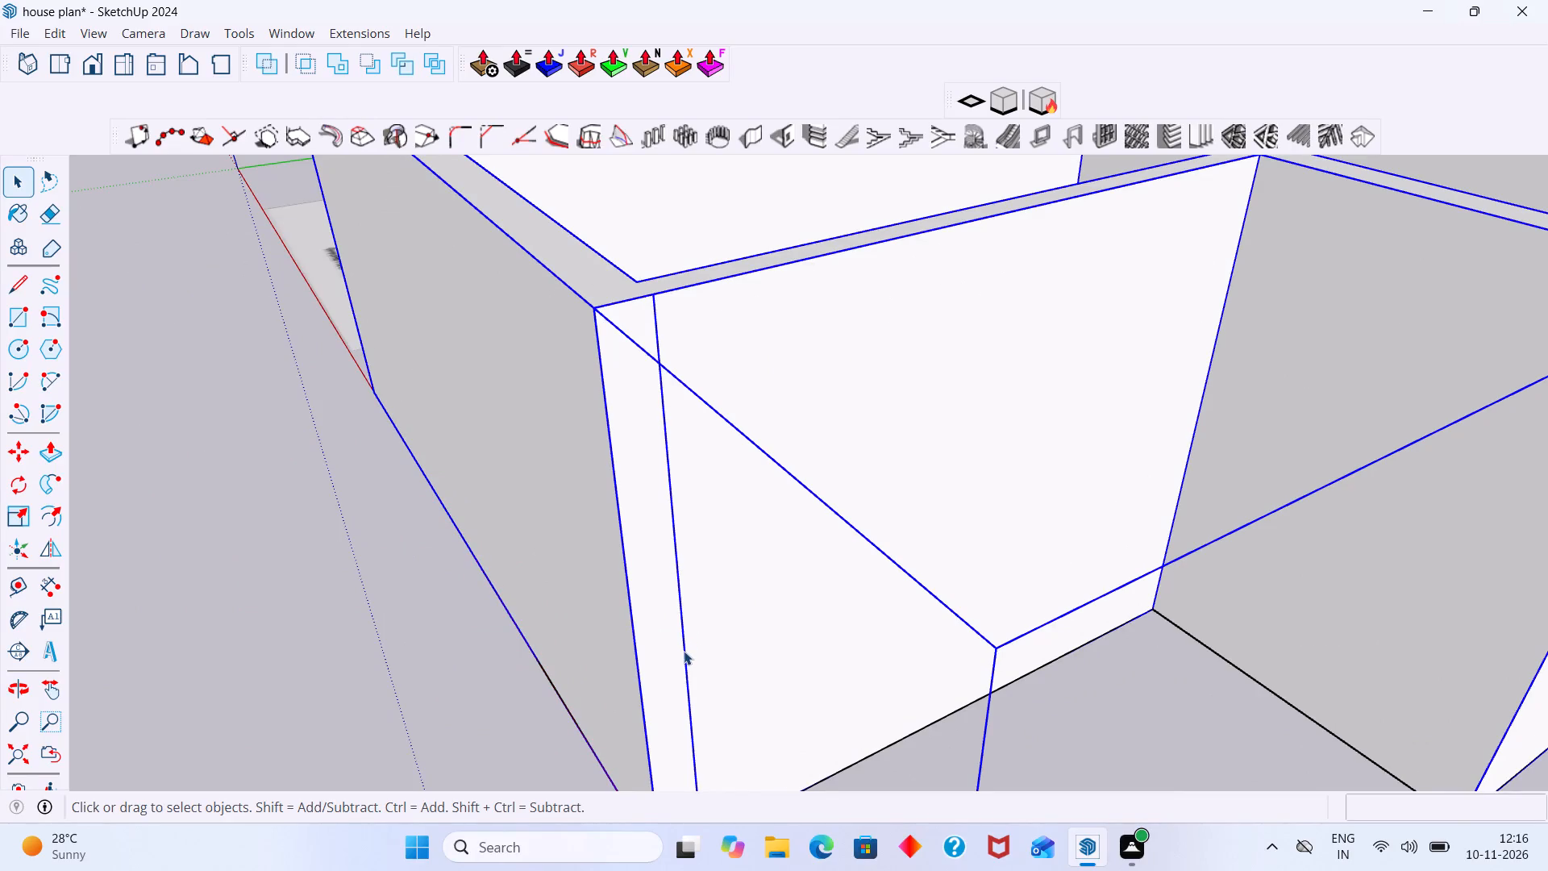
pyautogui.doubleClick(683, 653)
pyautogui.click(684, 660)
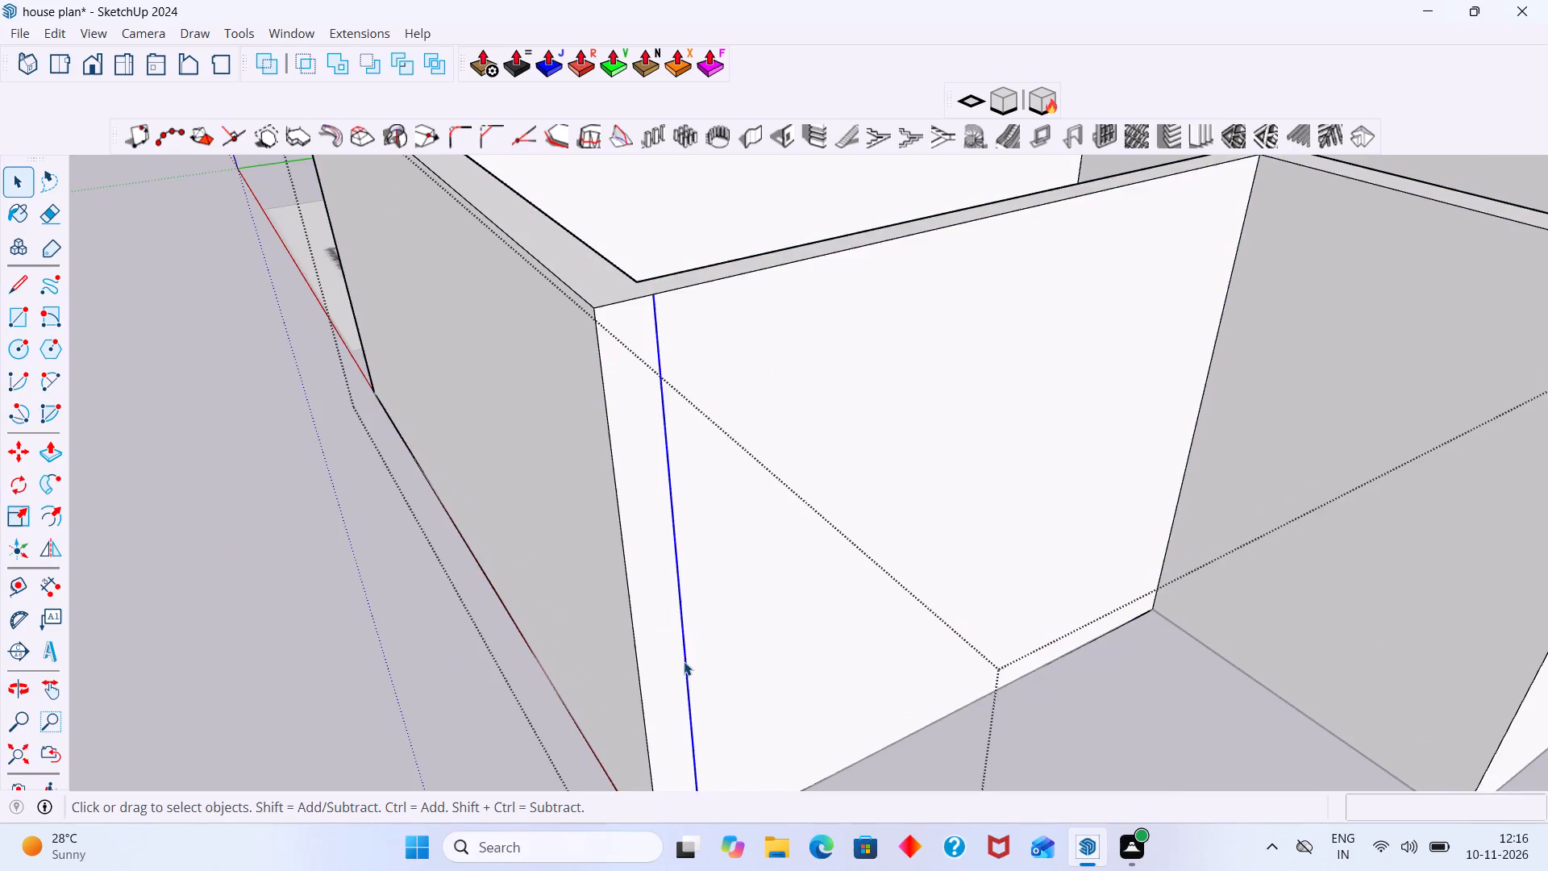
pyautogui.press('Delete')
# Examine the wall group's outer corners and faces from several sides.
pyautogui.scroll(-5, 703, 653)
pyautogui.moveTo(713, 621); pyautogui.dragTo(1547, 765, button='middle')
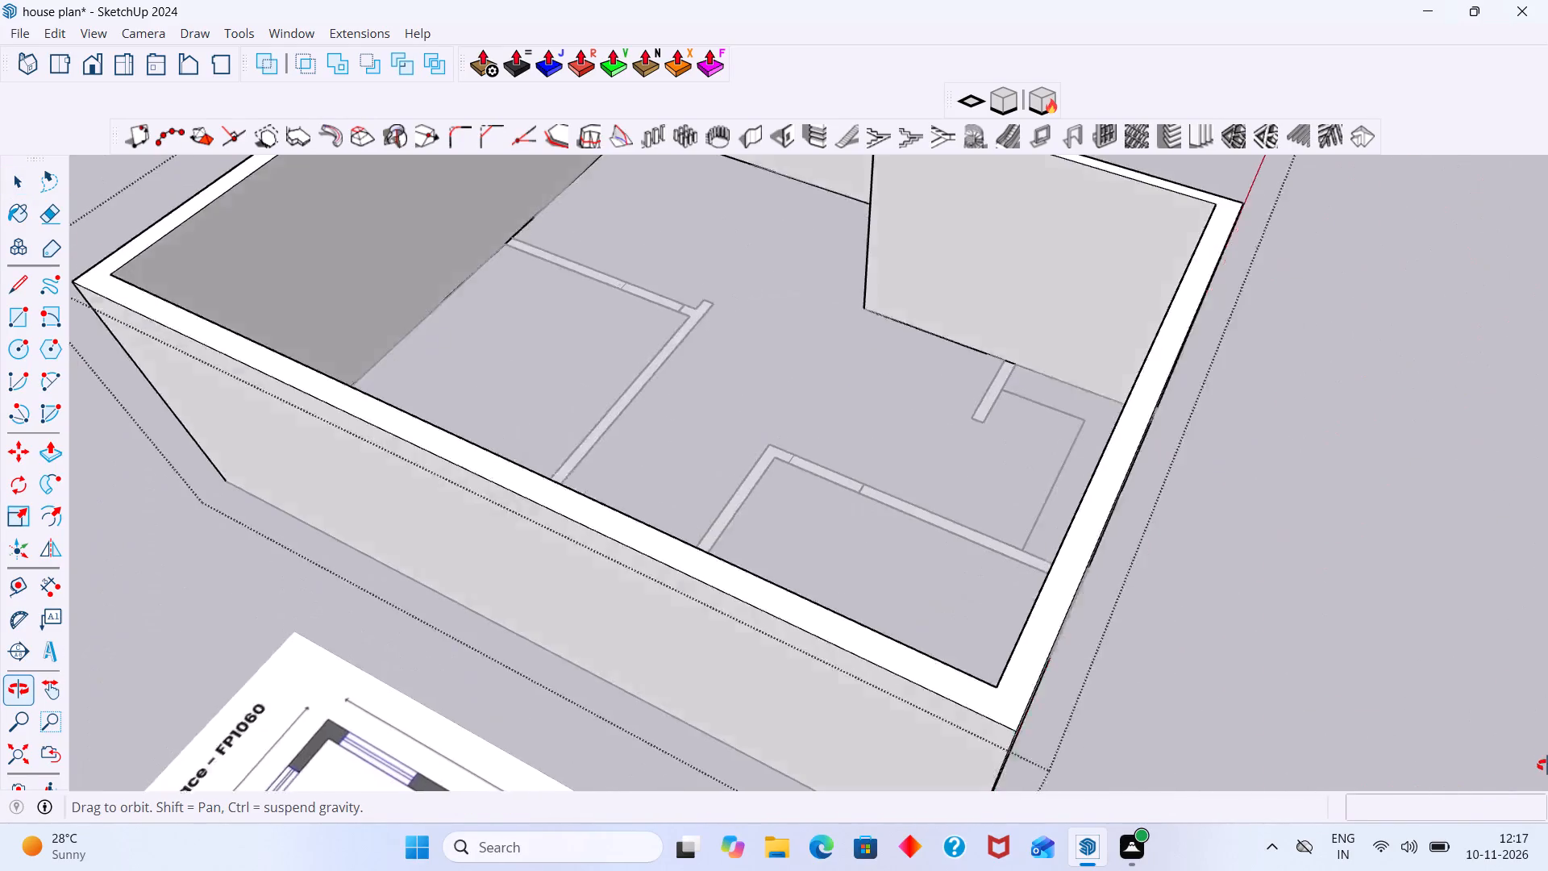
pyautogui.moveTo(1547, 765); pyautogui.dragTo(1365, 607, button='middle')
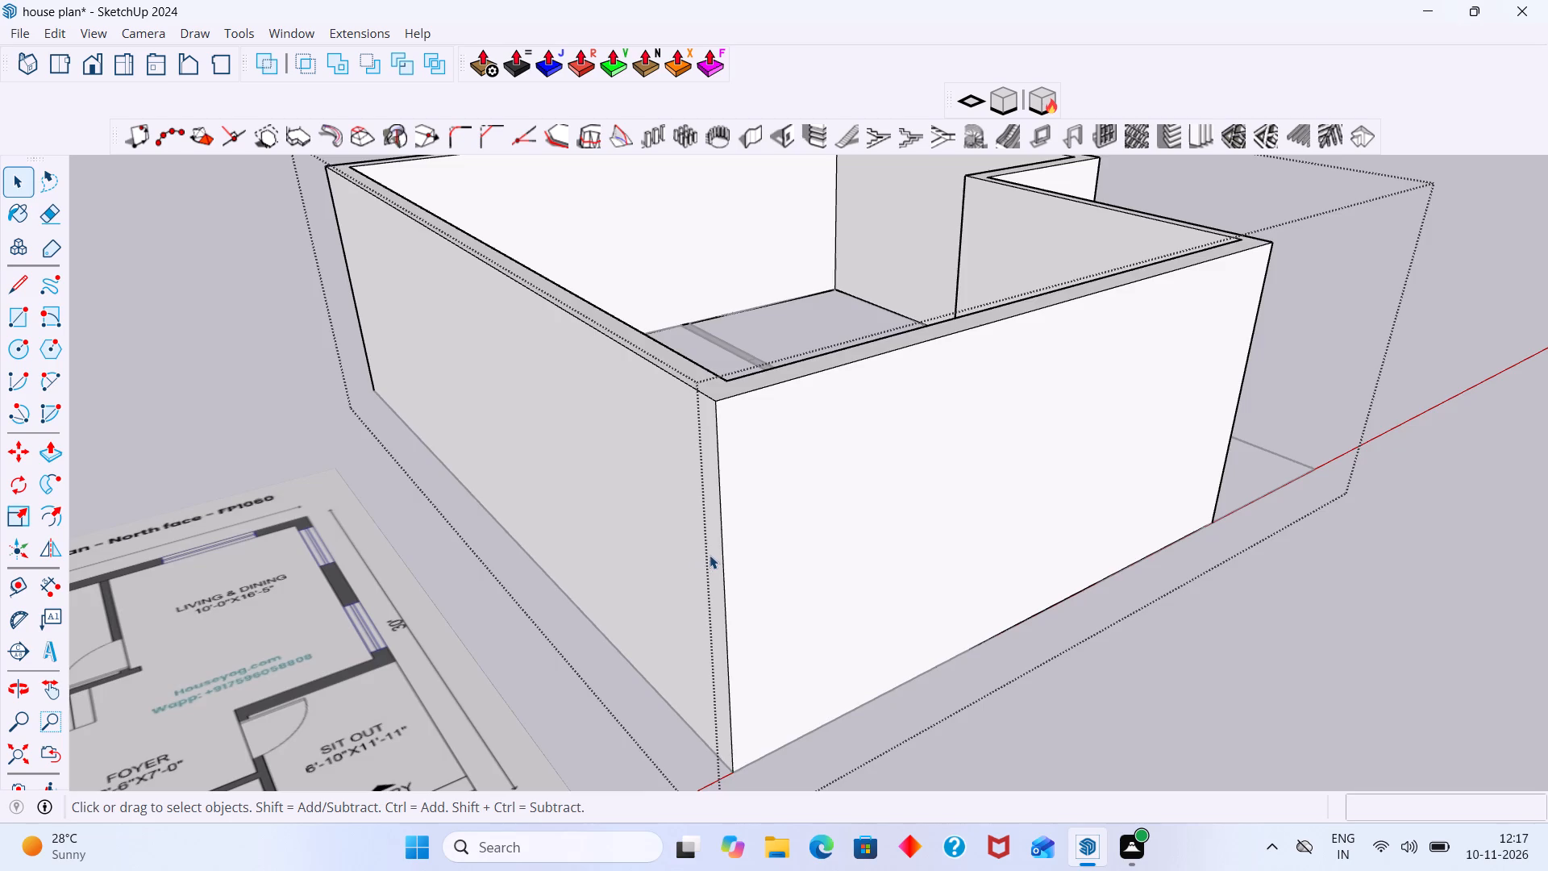
pyautogui.moveTo(700, 518); pyautogui.dragTo(940, 544, button='middle')
pyautogui.scroll(2, 995, 520)
pyautogui.scroll(-3, 1140, 515)
pyautogui.moveTo(1110, 509); pyautogui.dragTo(876, 510, button='middle')
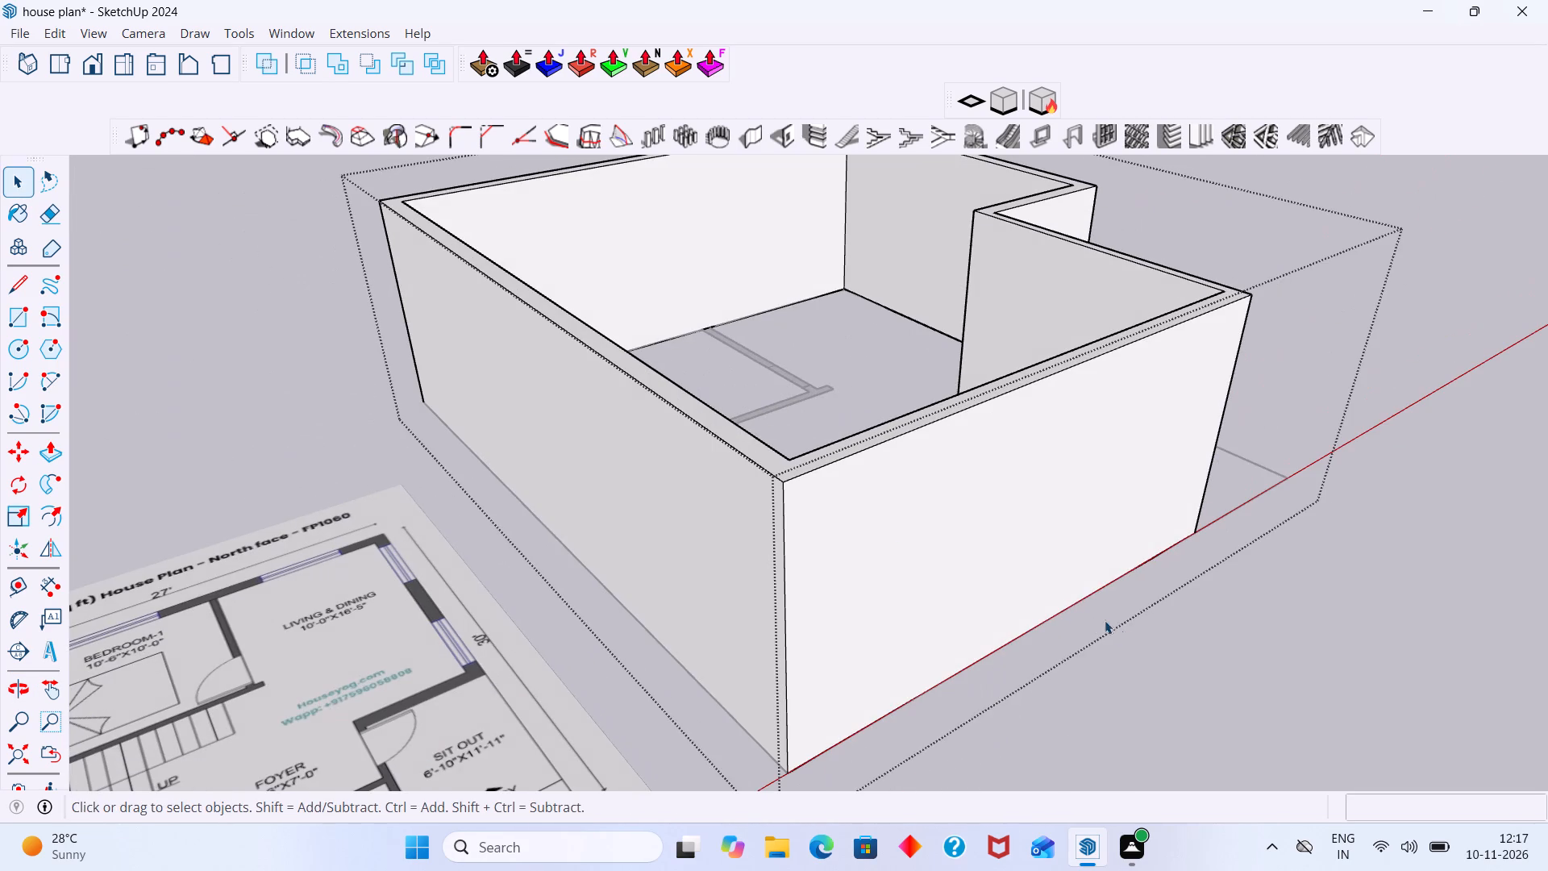
# Leave the wall group's editing and examine the house from several sides, down to the short kitchen partition on the floor plan.
pyautogui.click(1146, 630)
pyautogui.scroll(-3, 1141, 618)
pyautogui.moveTo(1138, 607); pyautogui.dragTo(735, 603, button='middle')
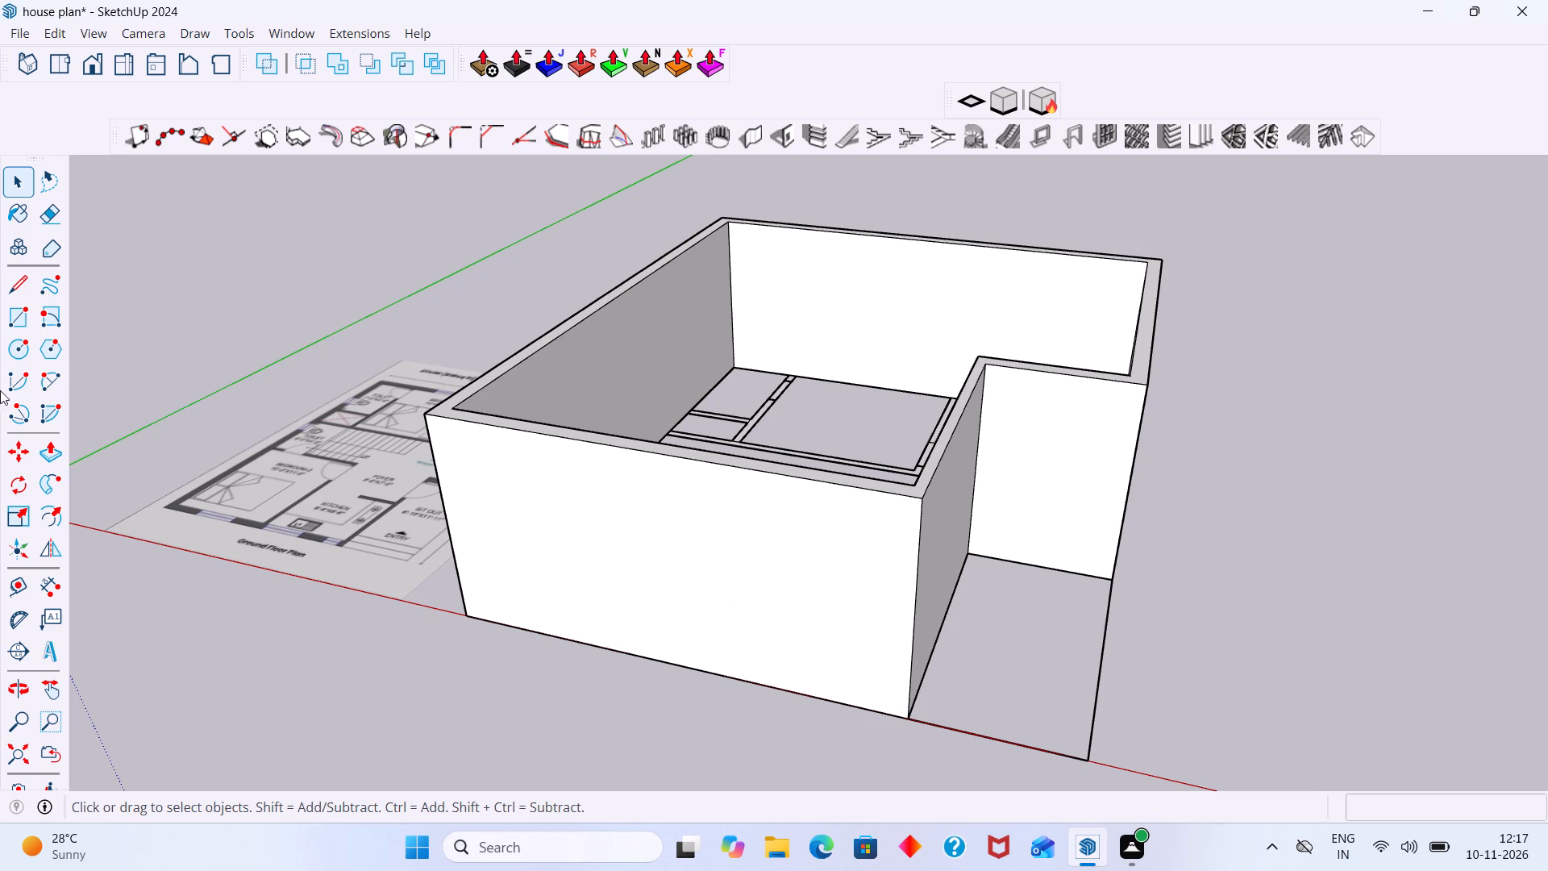
pyautogui.moveTo(1067, 660); pyautogui.dragTo(1509, 797, button='middle')
pyautogui.scroll(-5, 821, 519)
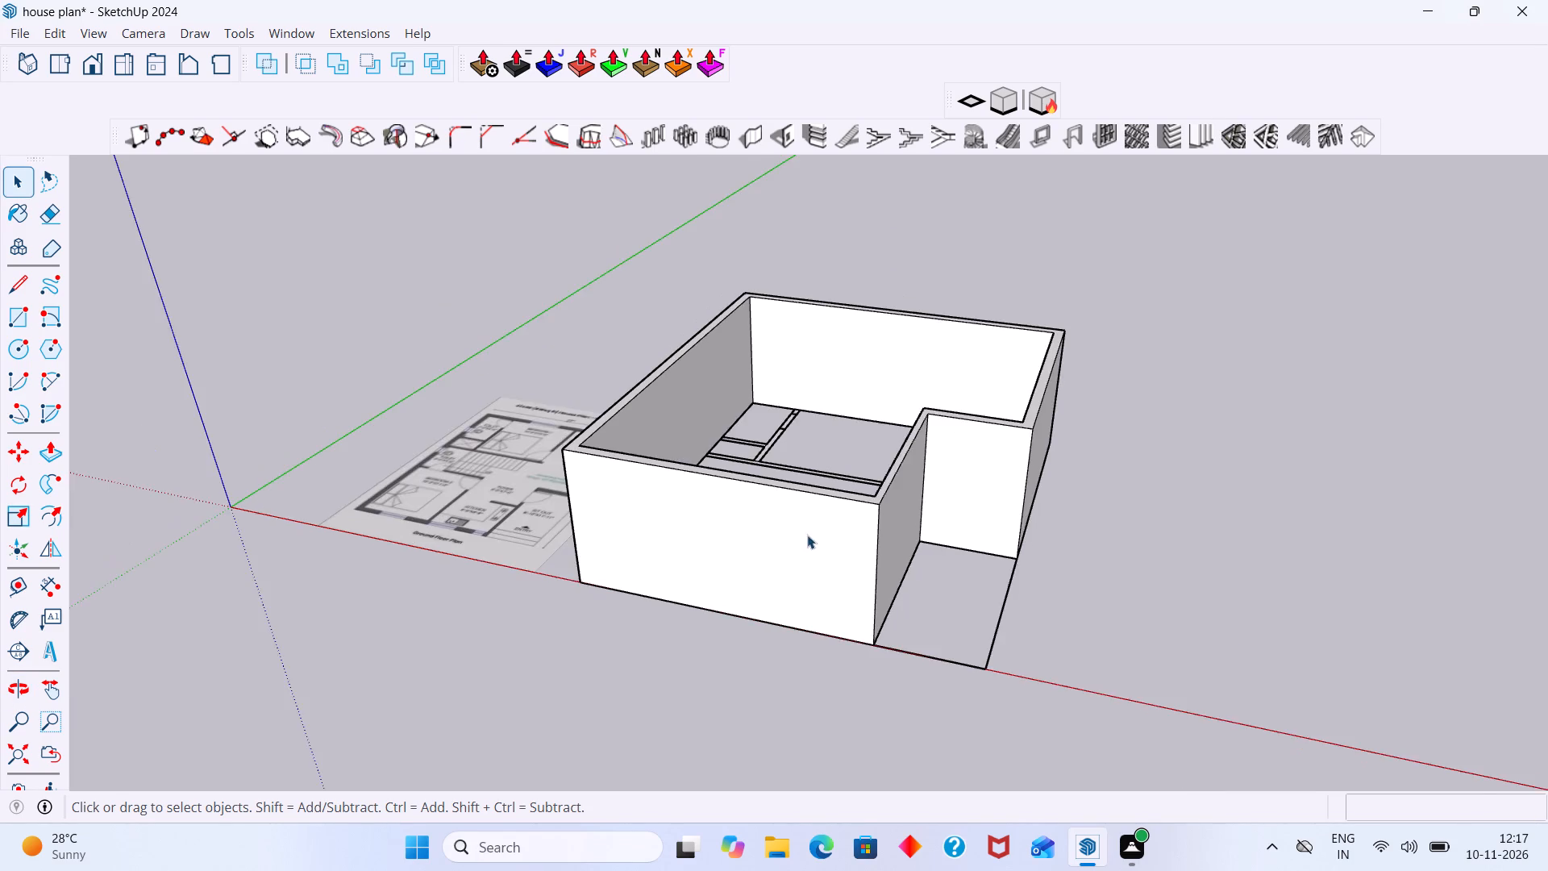
pyautogui.moveTo(825, 575); pyautogui.dragTo(1260, 575, button='middle')
pyautogui.scroll(2, 953, 415)
pyautogui.moveTo(978, 440); pyautogui.dragTo(1241, 554, button='middle')
pyautogui.scroll(6, 1061, 427)
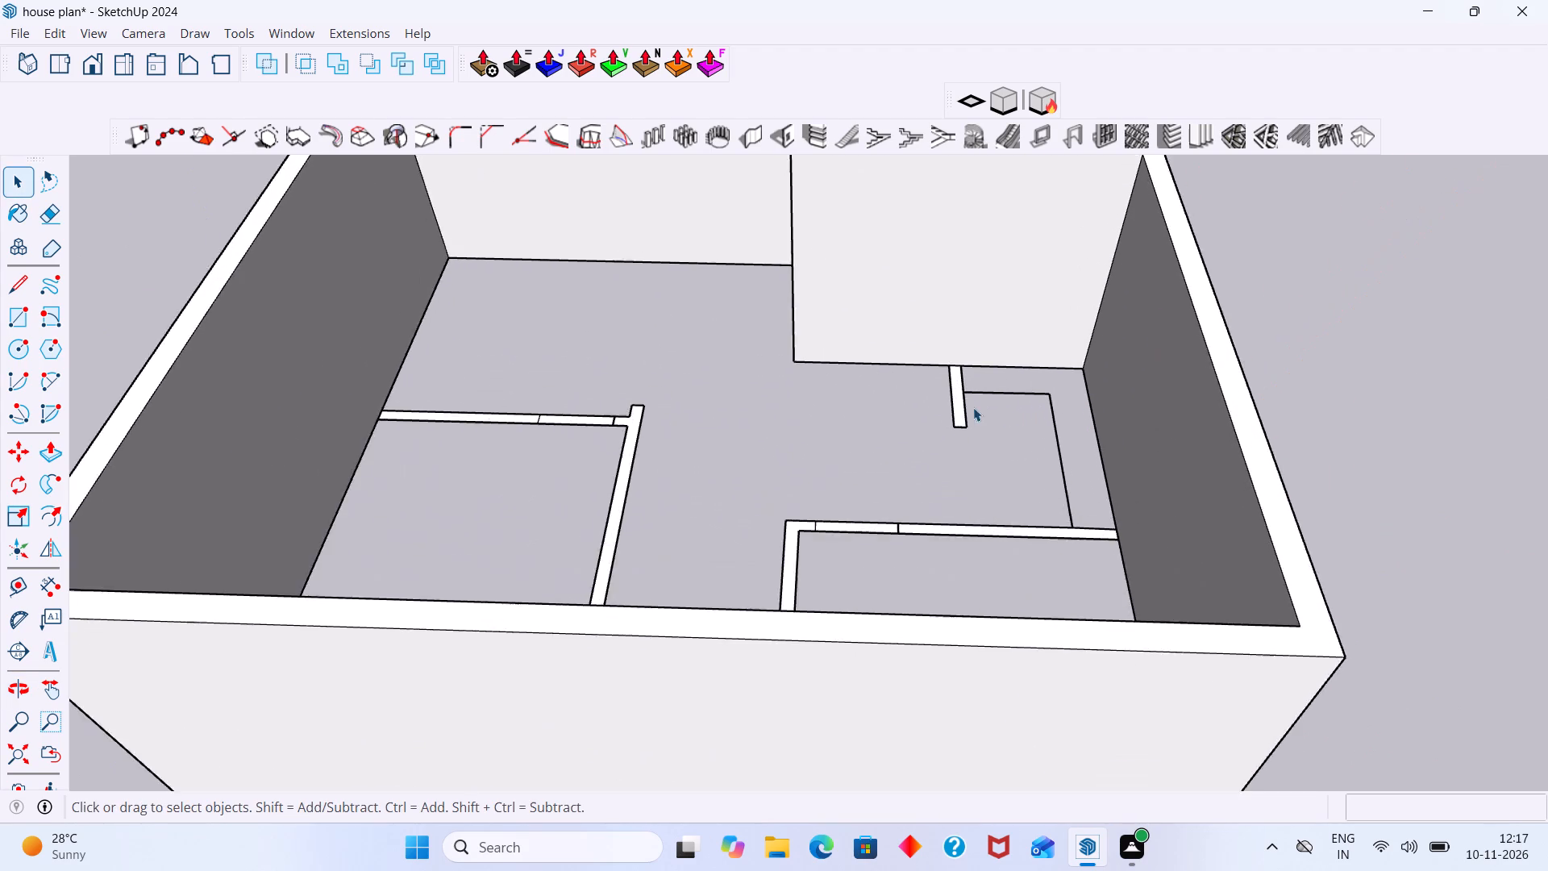
pyautogui.scroll(11, 973, 407)
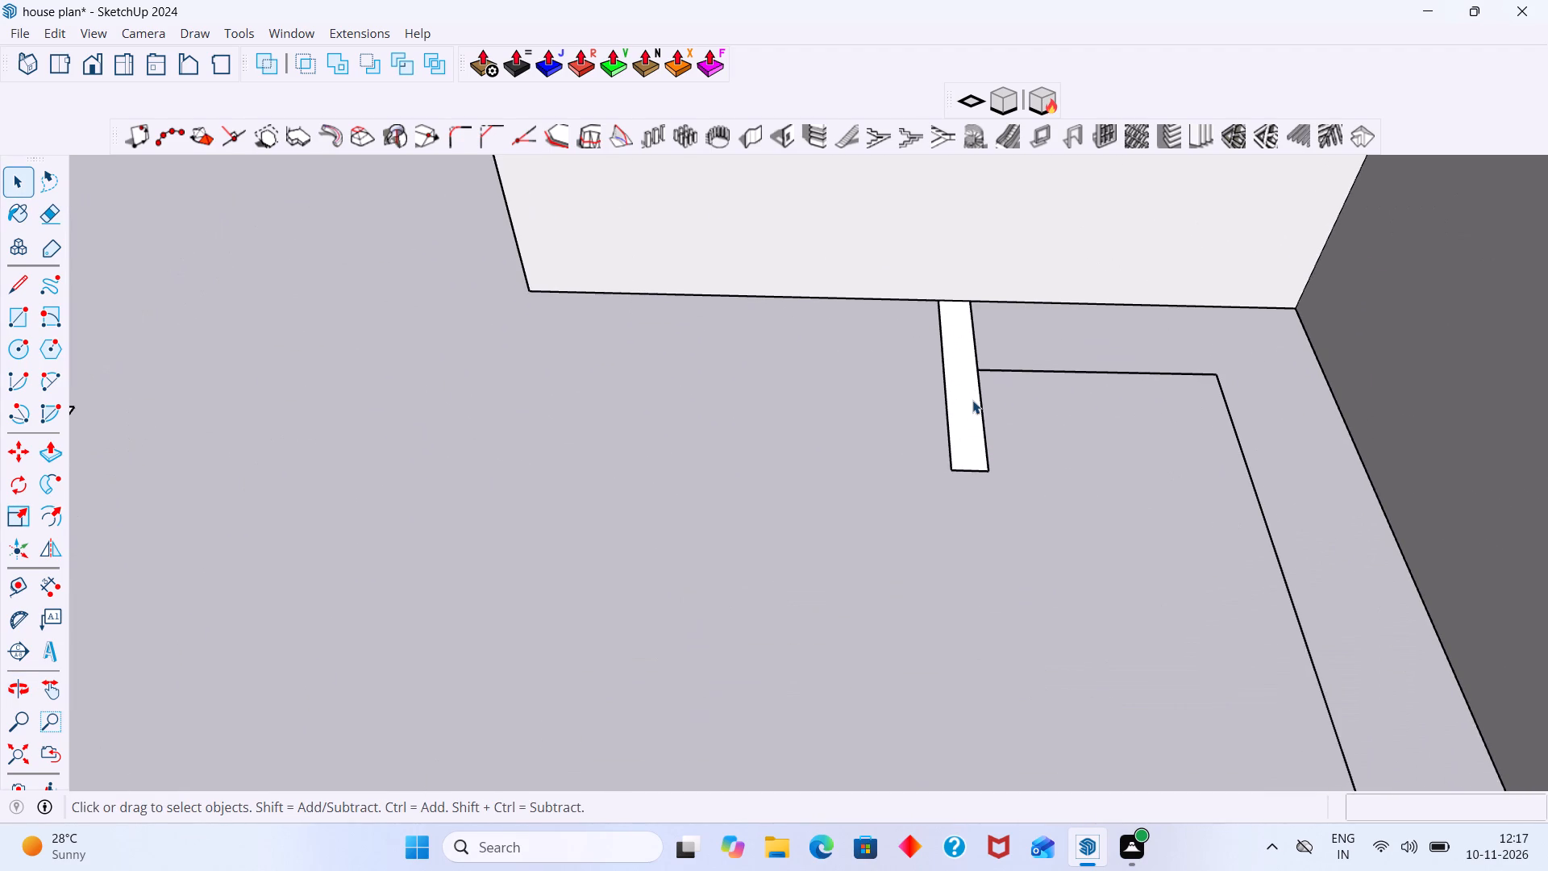
pyautogui.scroll(-9, 953, 395)
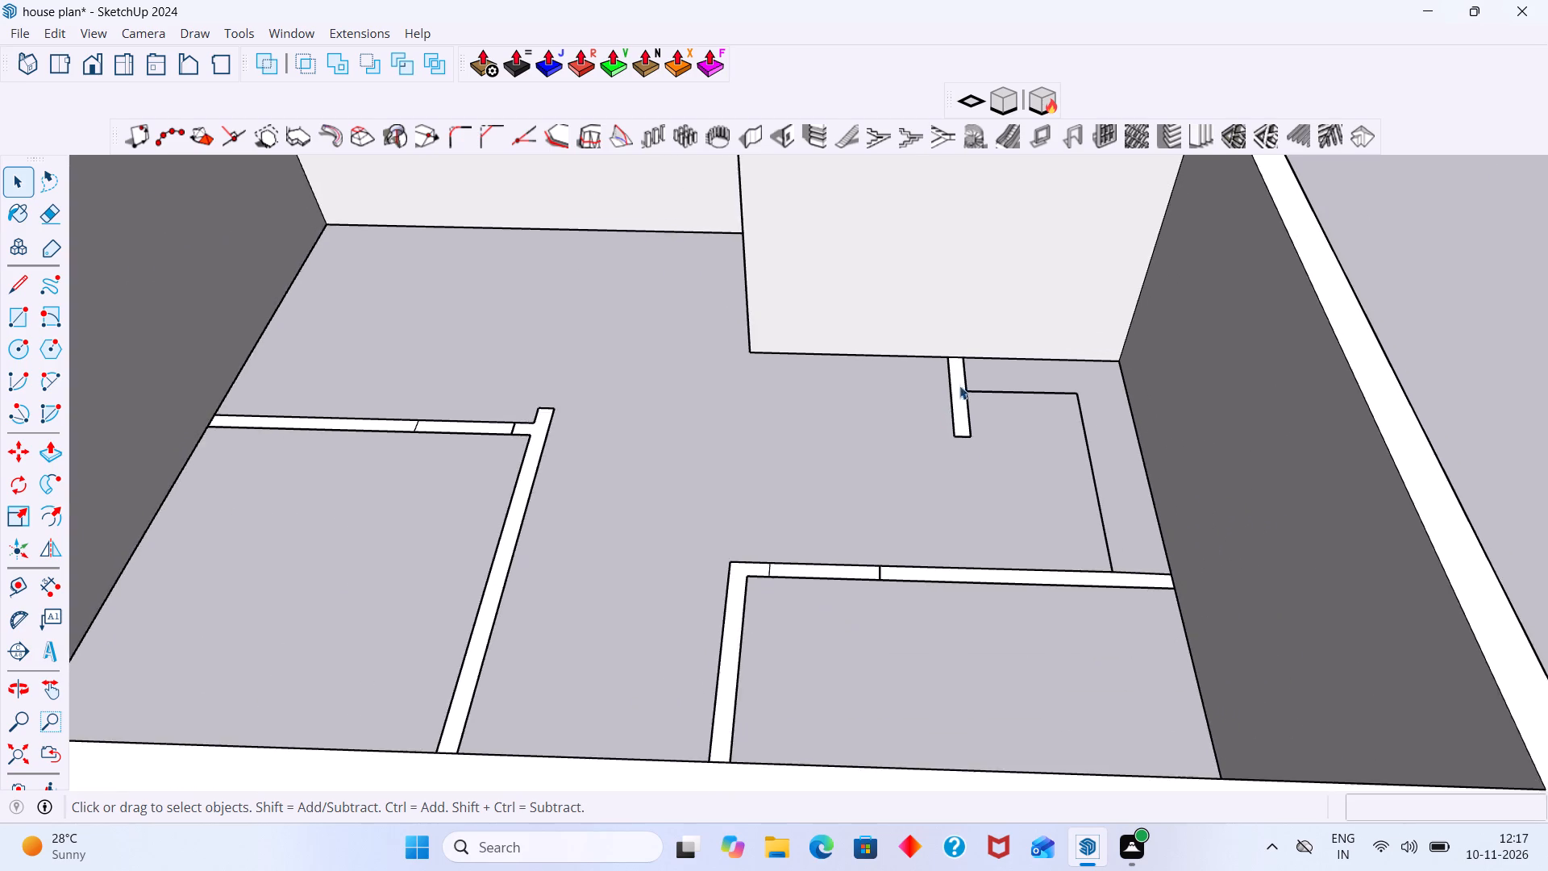
pyautogui.scroll(2, 956, 344)
pyautogui.scroll(-2, 951, 352)
# Open the wall group for editing at the kitchen's sit-out side wall, where the short plan partition meets it.
pyautogui.tripleClick(947, 302)
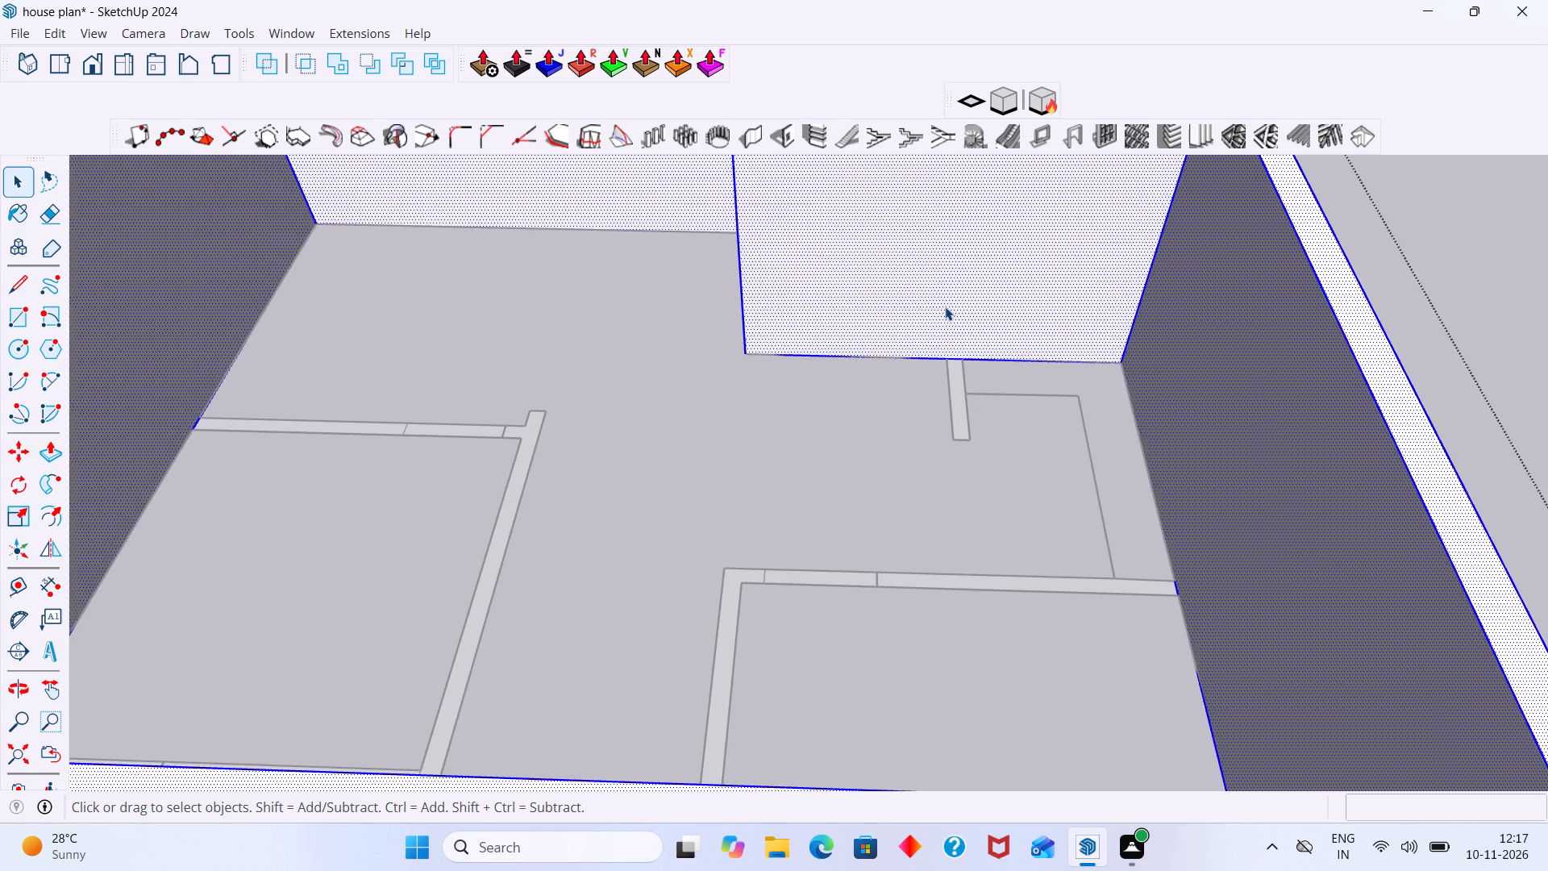
pyautogui.scroll(-2, 945, 315)
pyautogui.moveTo(945, 331); pyautogui.dragTo(860, 439, button='middle')
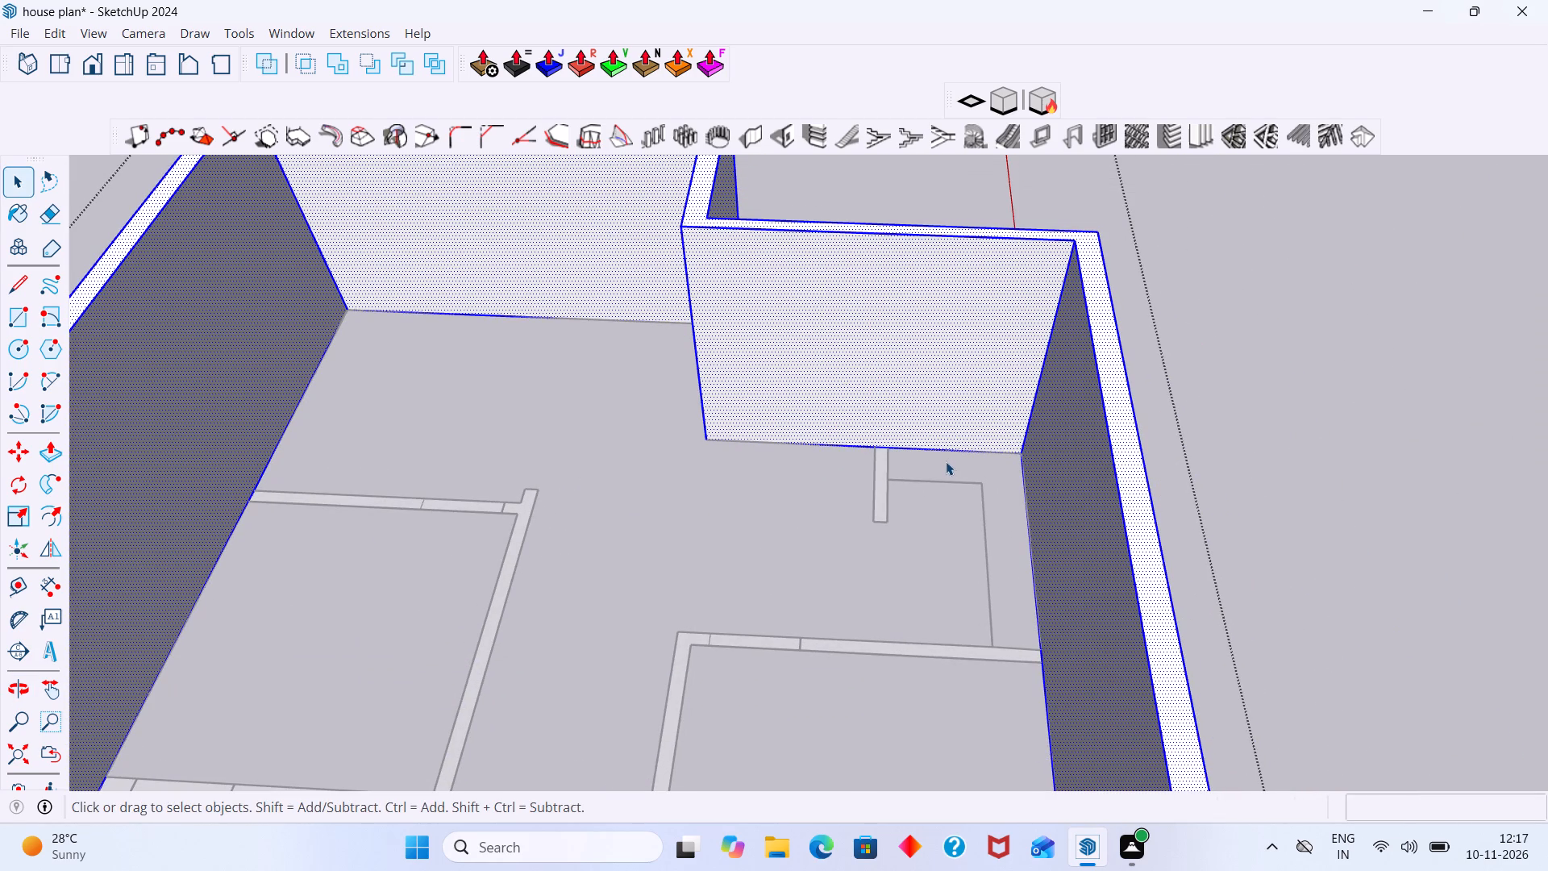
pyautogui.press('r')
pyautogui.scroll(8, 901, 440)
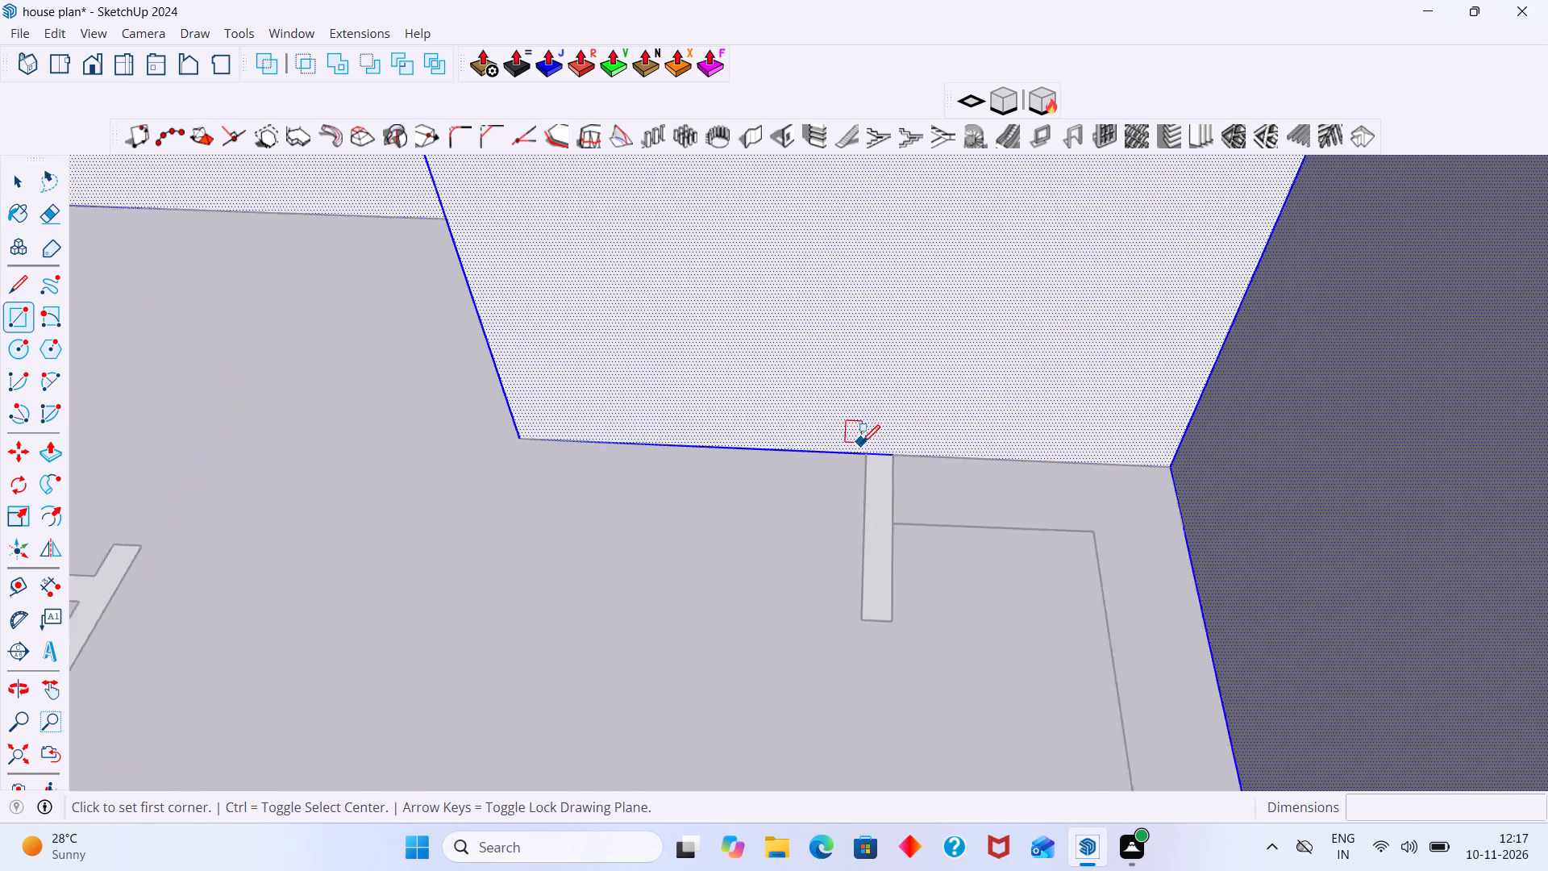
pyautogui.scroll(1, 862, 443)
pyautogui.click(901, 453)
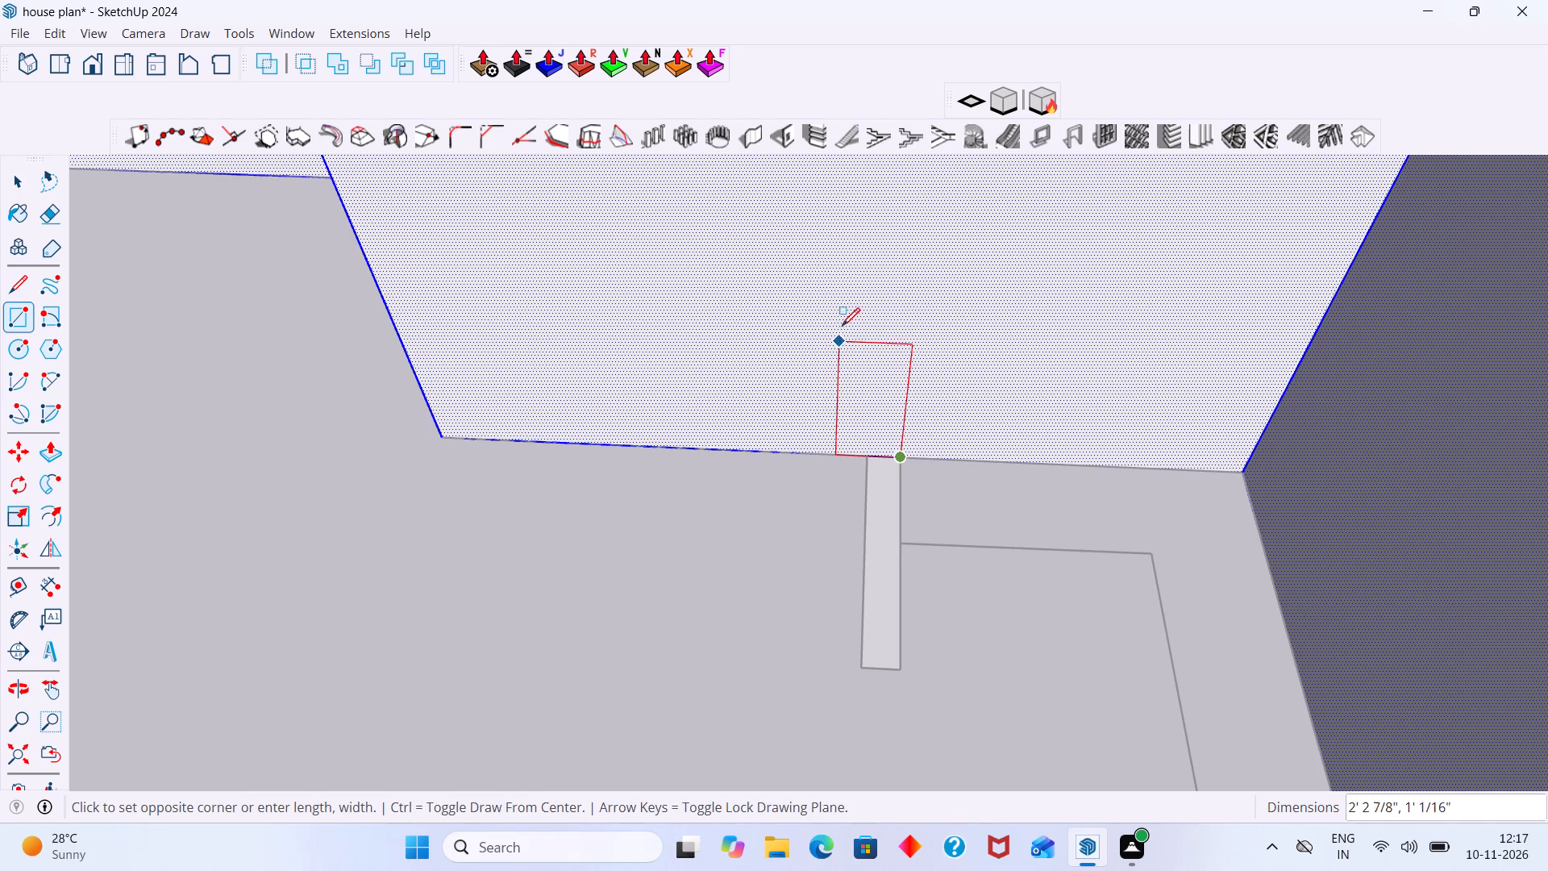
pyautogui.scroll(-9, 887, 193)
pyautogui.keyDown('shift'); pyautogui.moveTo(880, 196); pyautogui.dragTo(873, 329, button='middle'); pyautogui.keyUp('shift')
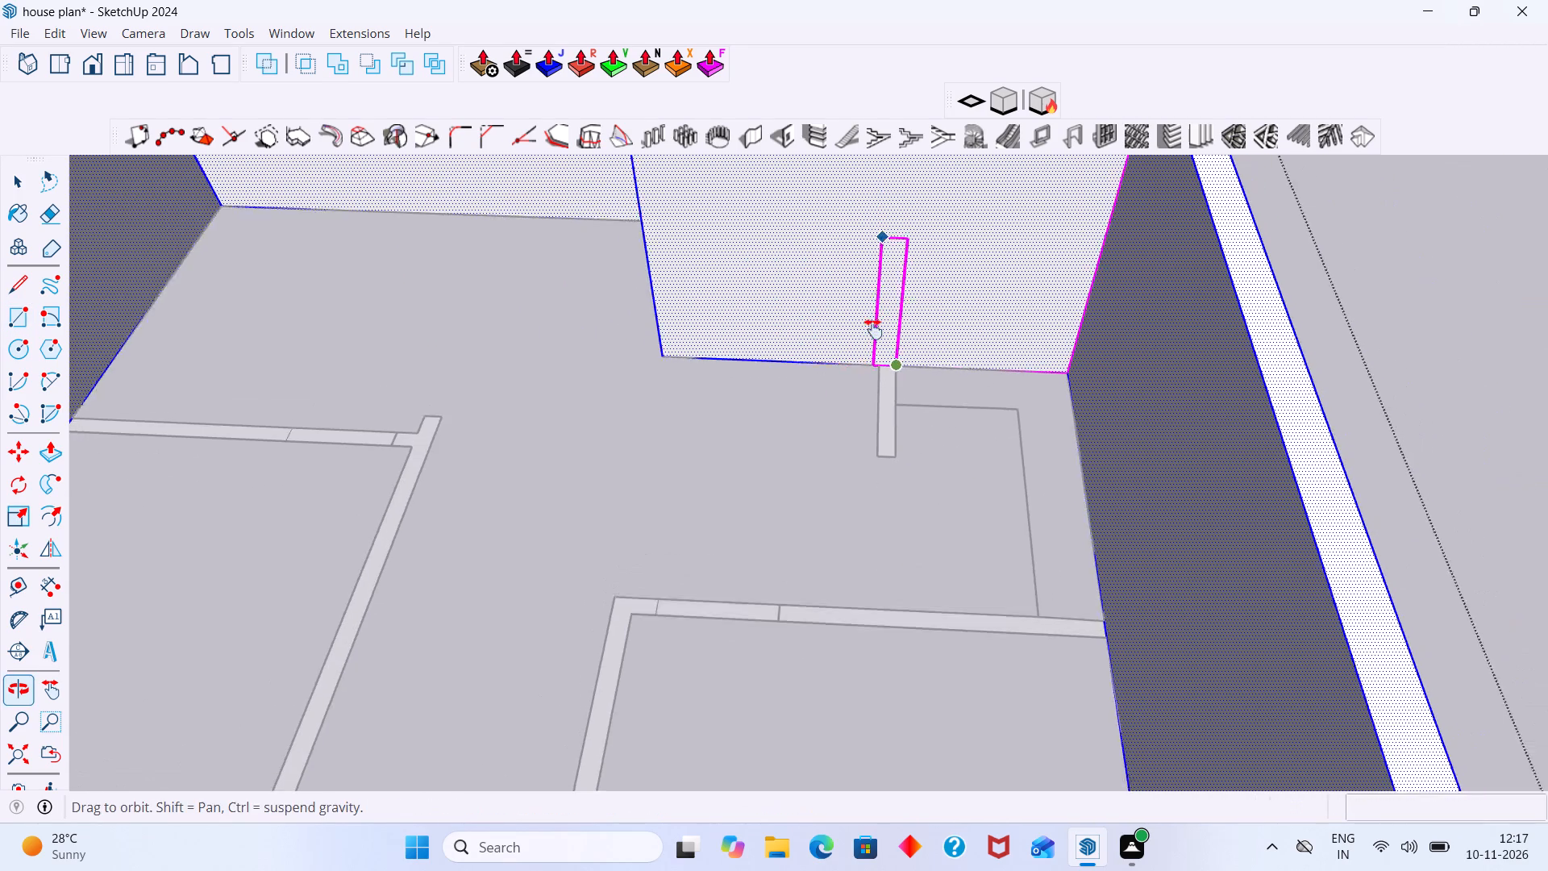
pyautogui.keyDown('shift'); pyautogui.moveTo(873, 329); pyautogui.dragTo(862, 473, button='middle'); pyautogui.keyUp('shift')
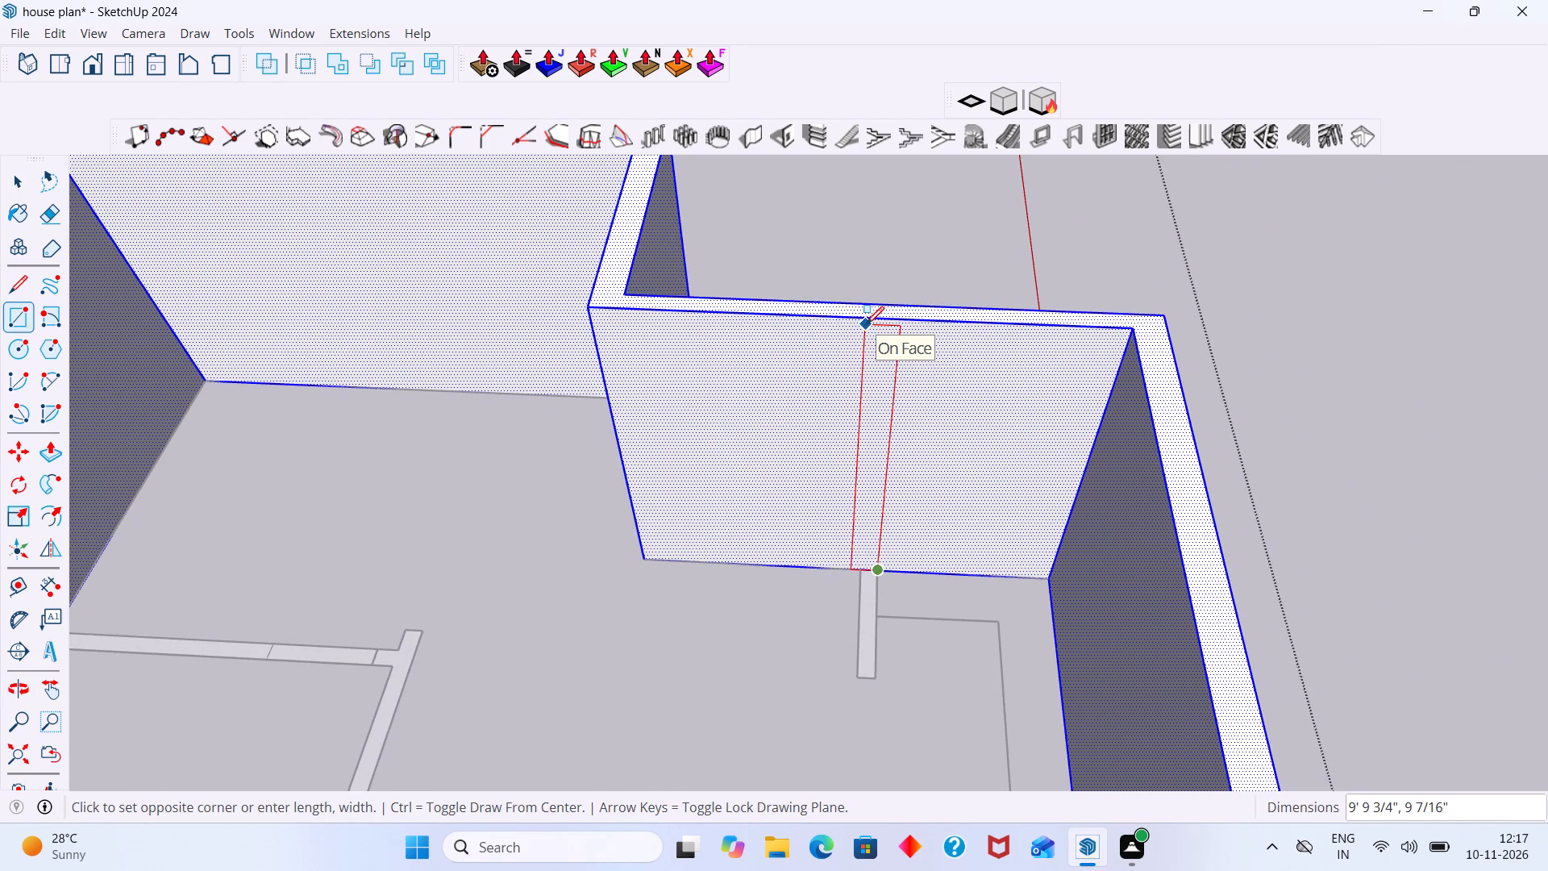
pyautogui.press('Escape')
# On the kitchen wall's inner face, draw a 10' vertical line up from the partition's corner and a 10' by 6" rectangle along it.
pyautogui.press('l')
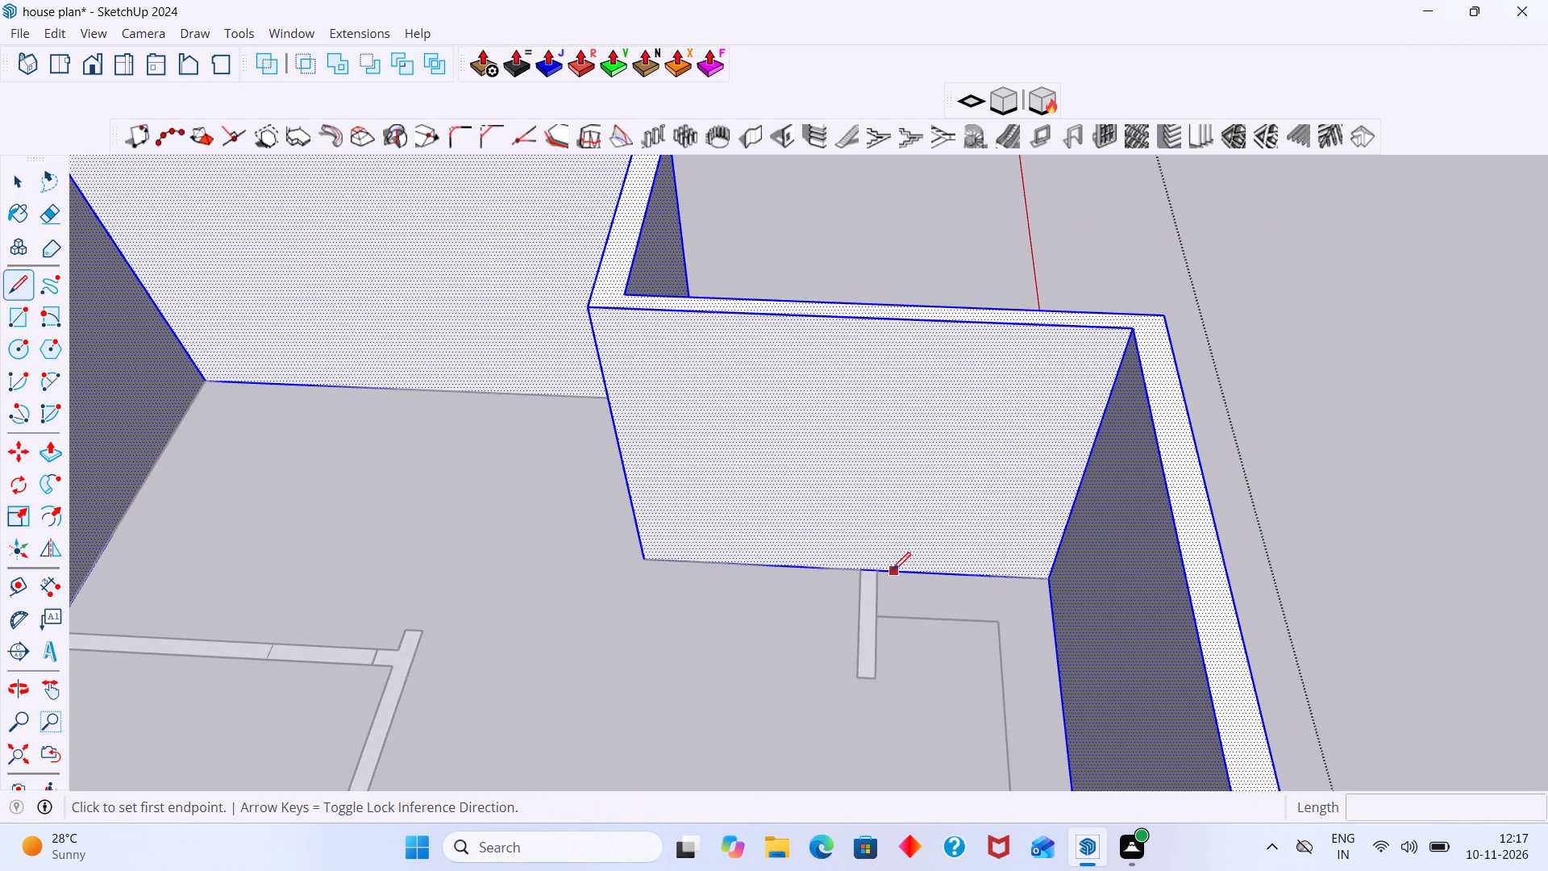
pyautogui.click(880, 566)
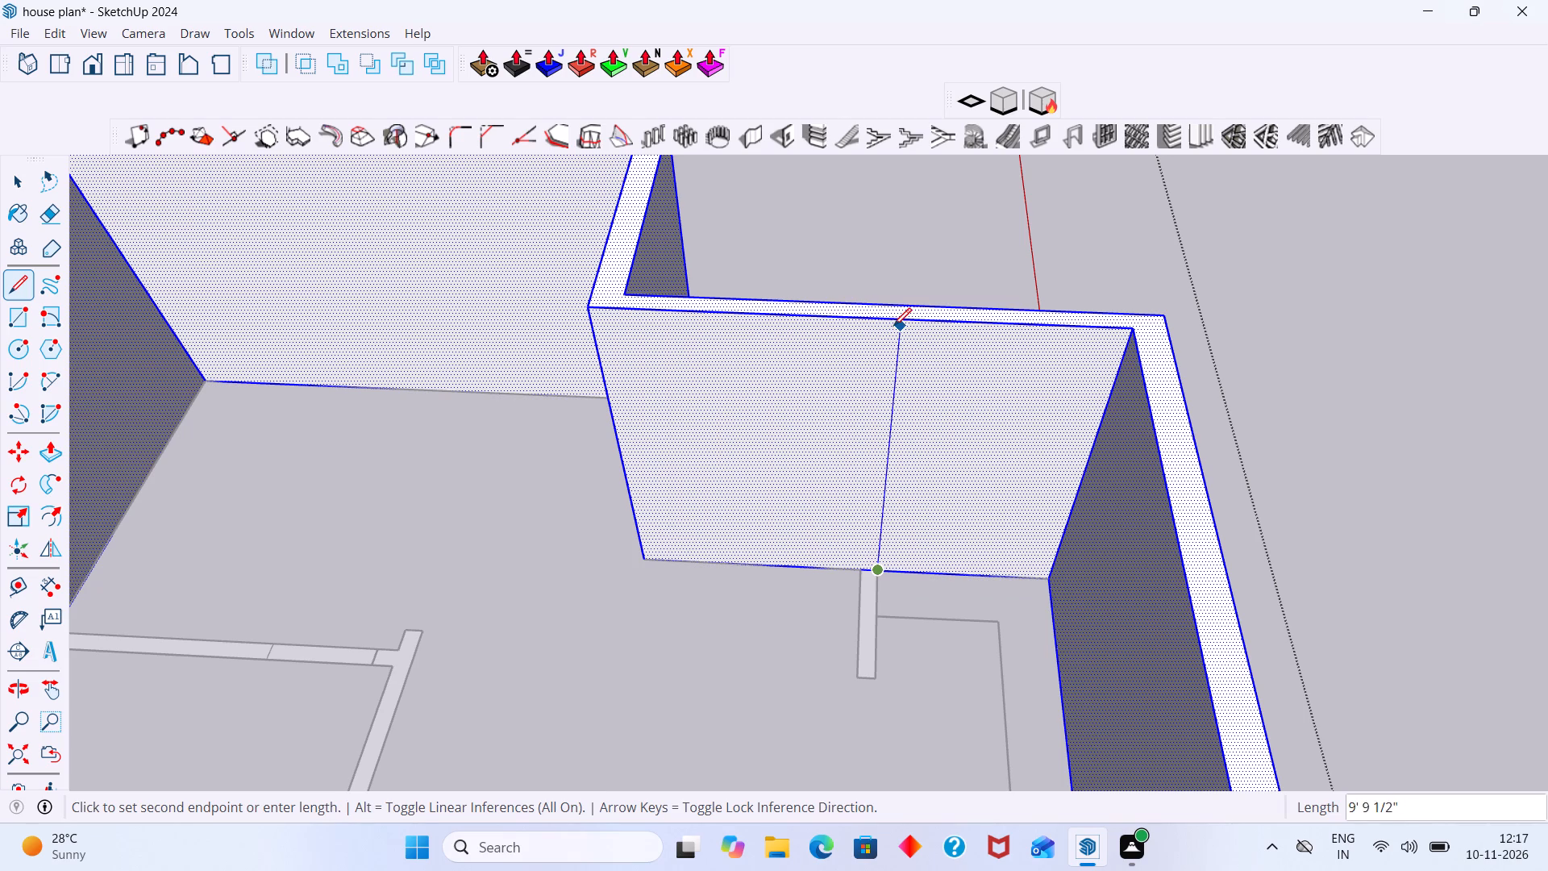
pyautogui.click(897, 323)
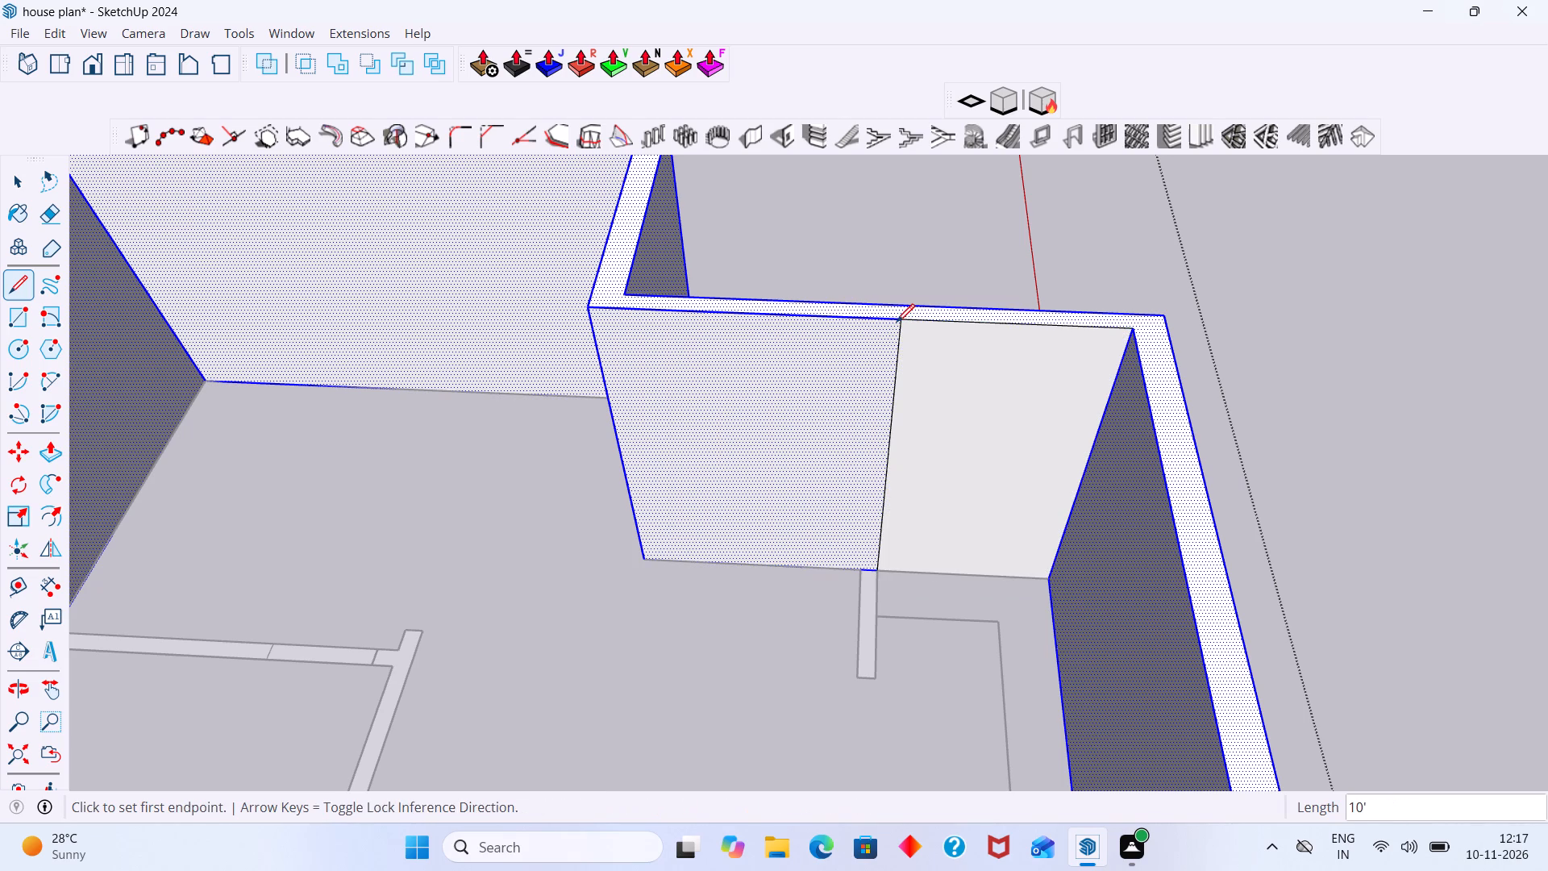
pyautogui.press('r')
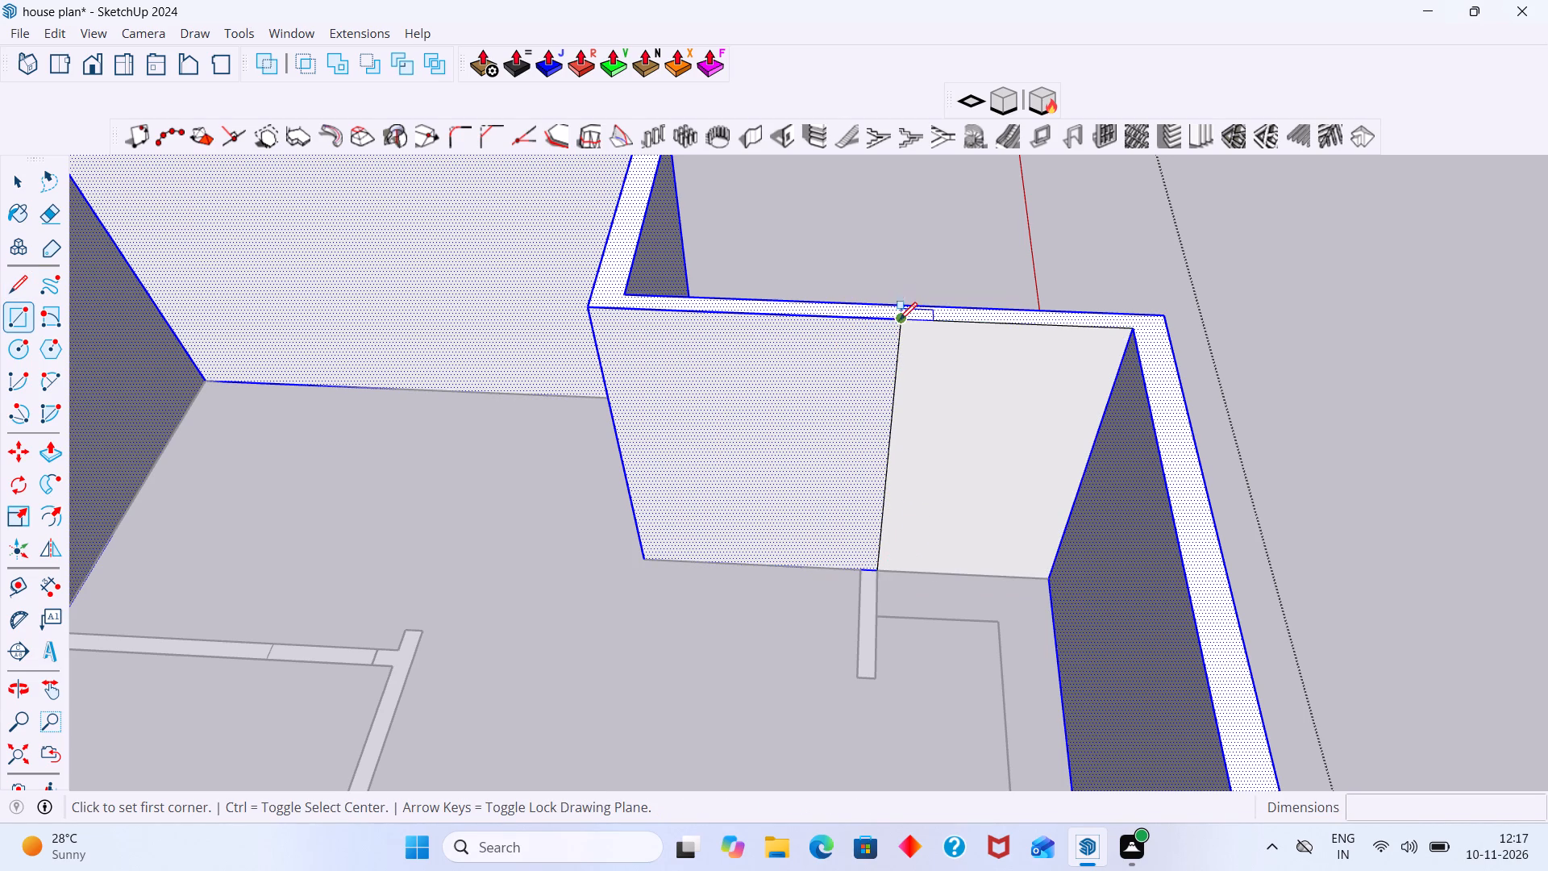
pyautogui.click(900, 321)
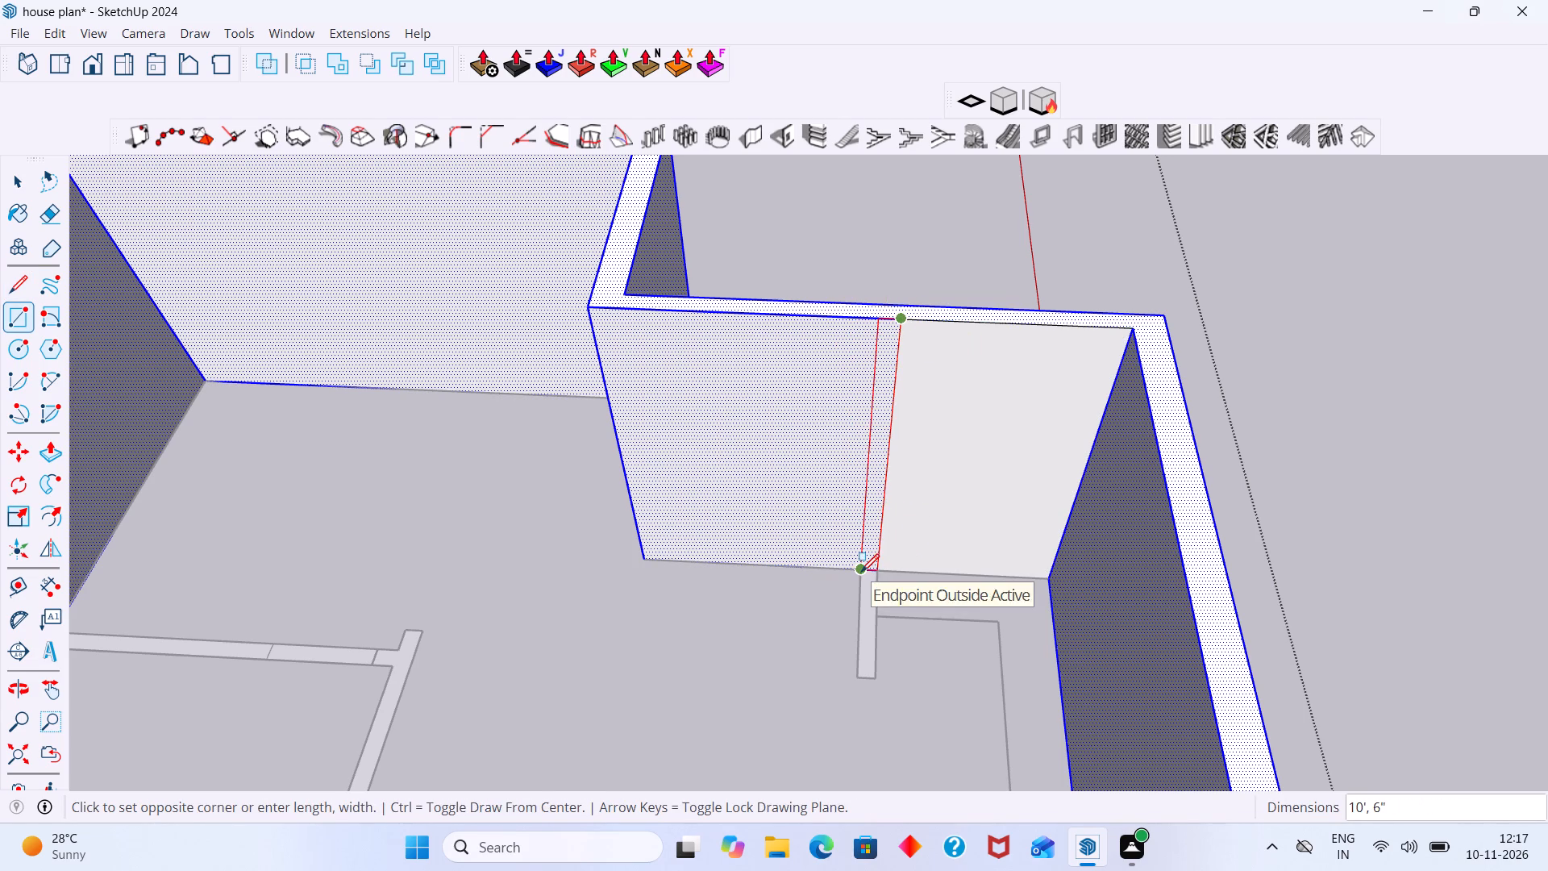
pyautogui.click(861, 572)
# Push/Pull the 10' by 6" strip about 4' 1" into the house along the short kitchen partition.
pyautogui.press('p')
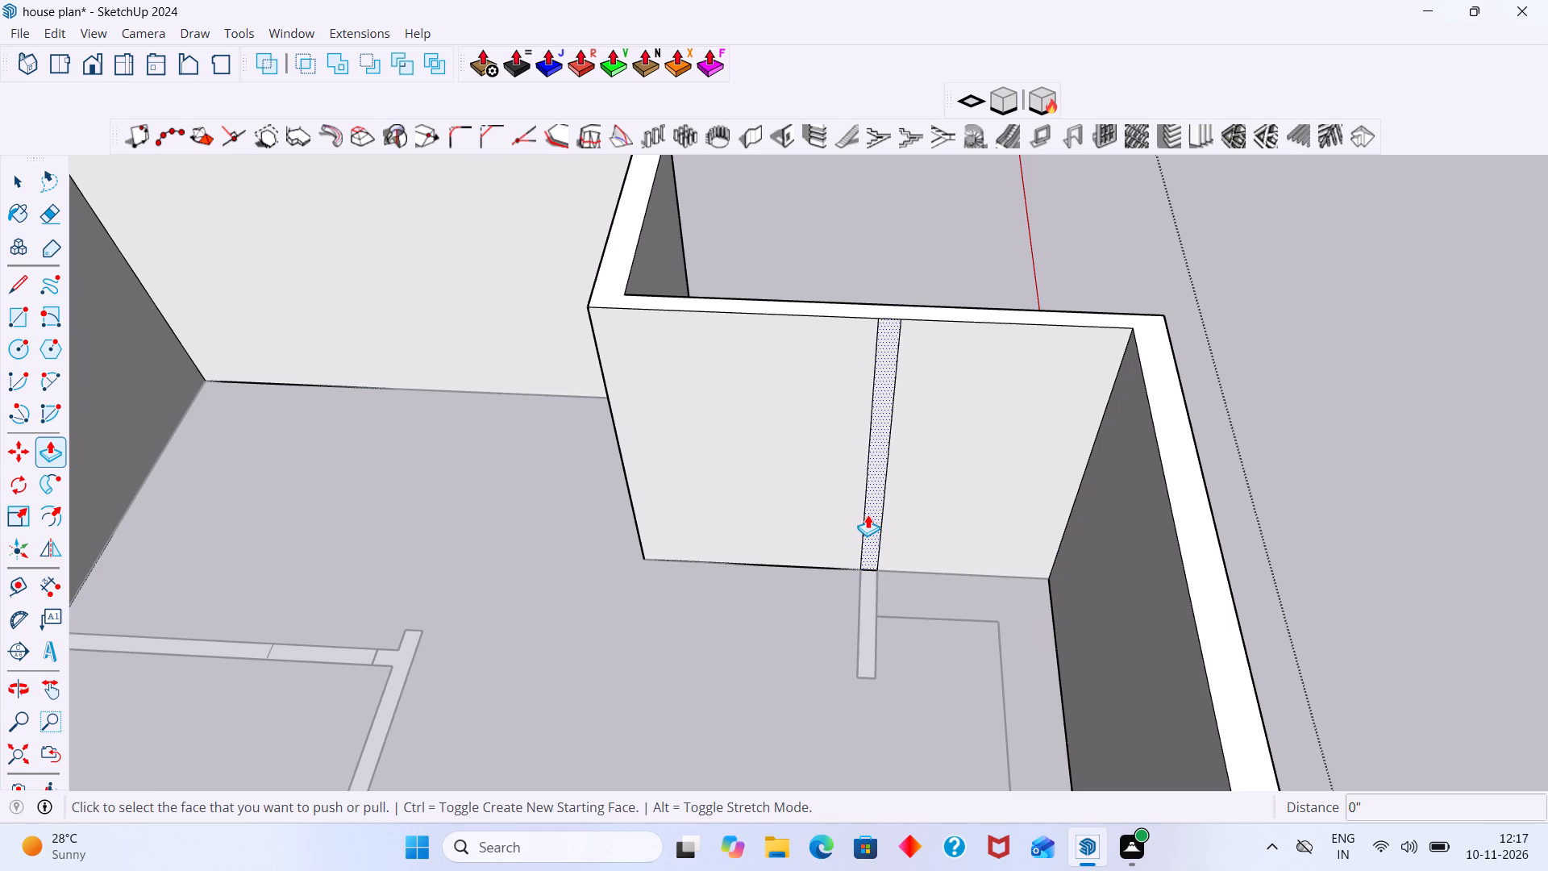
pyautogui.click(868, 515)
pyautogui.moveTo(860, 644); pyautogui.dragTo(997, 587, button='middle')
pyautogui.scroll(1, 997, 587)
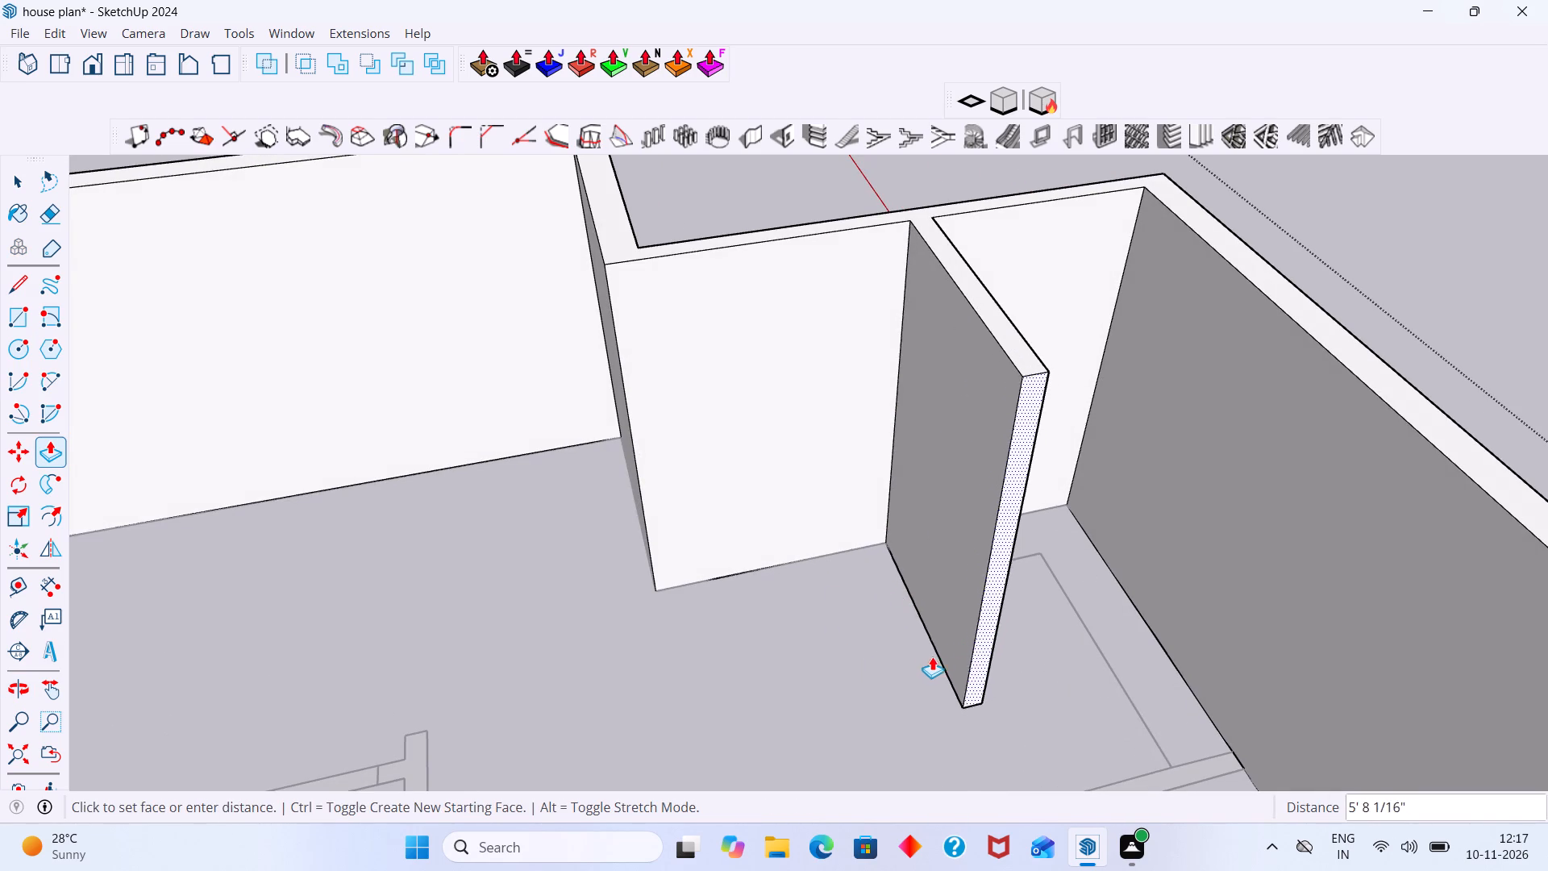
pyautogui.moveTo(1005, 621); pyautogui.dragTo(791, 586, button='middle')
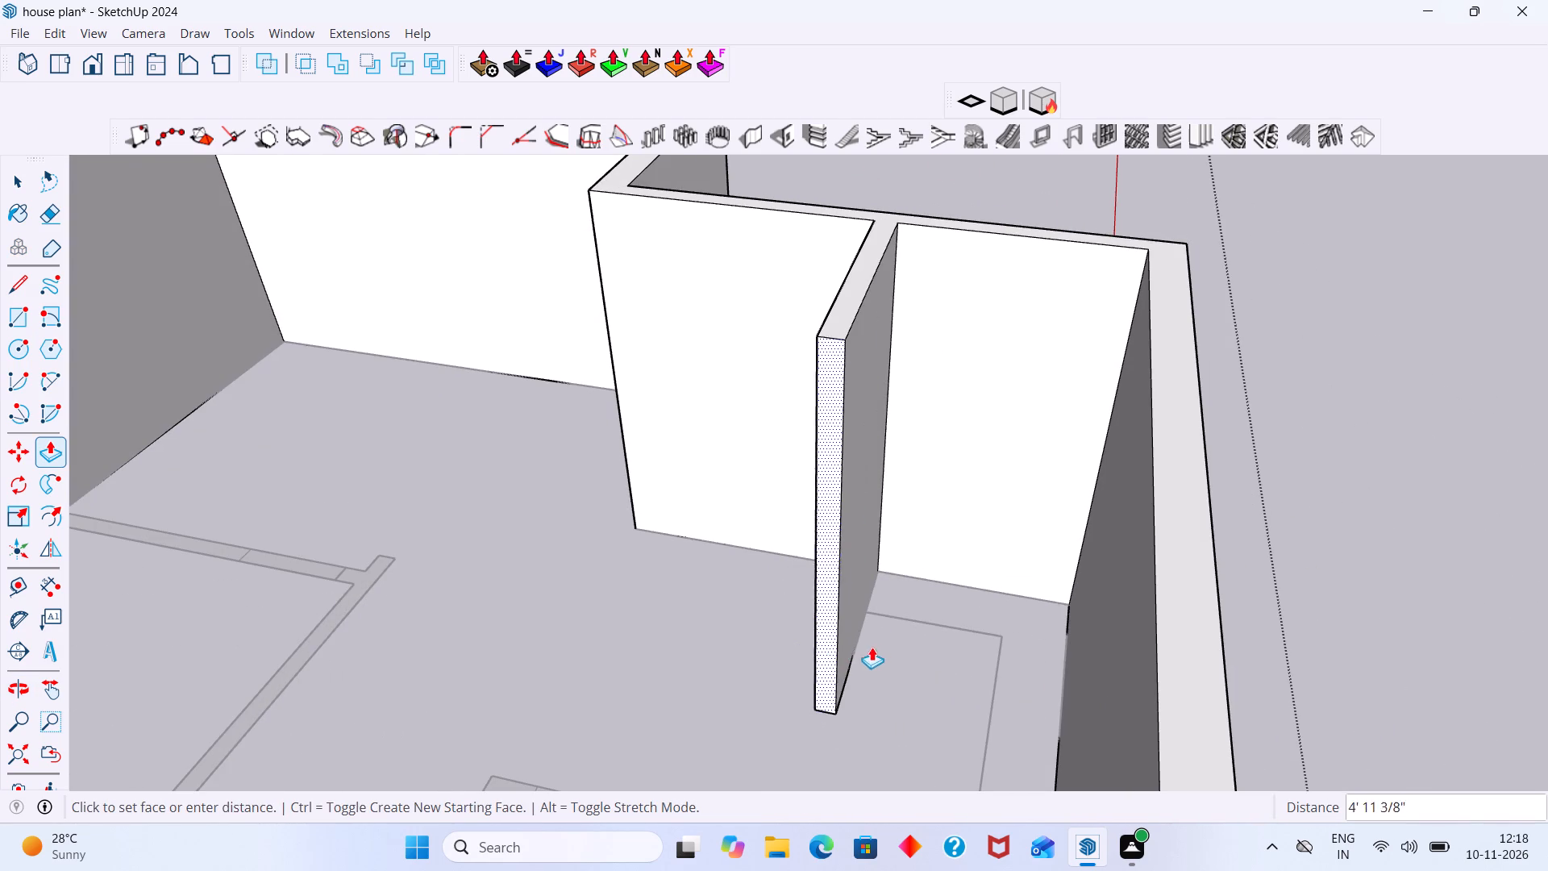
pyautogui.moveTo(847, 645); pyautogui.dragTo(790, 558, button='middle')
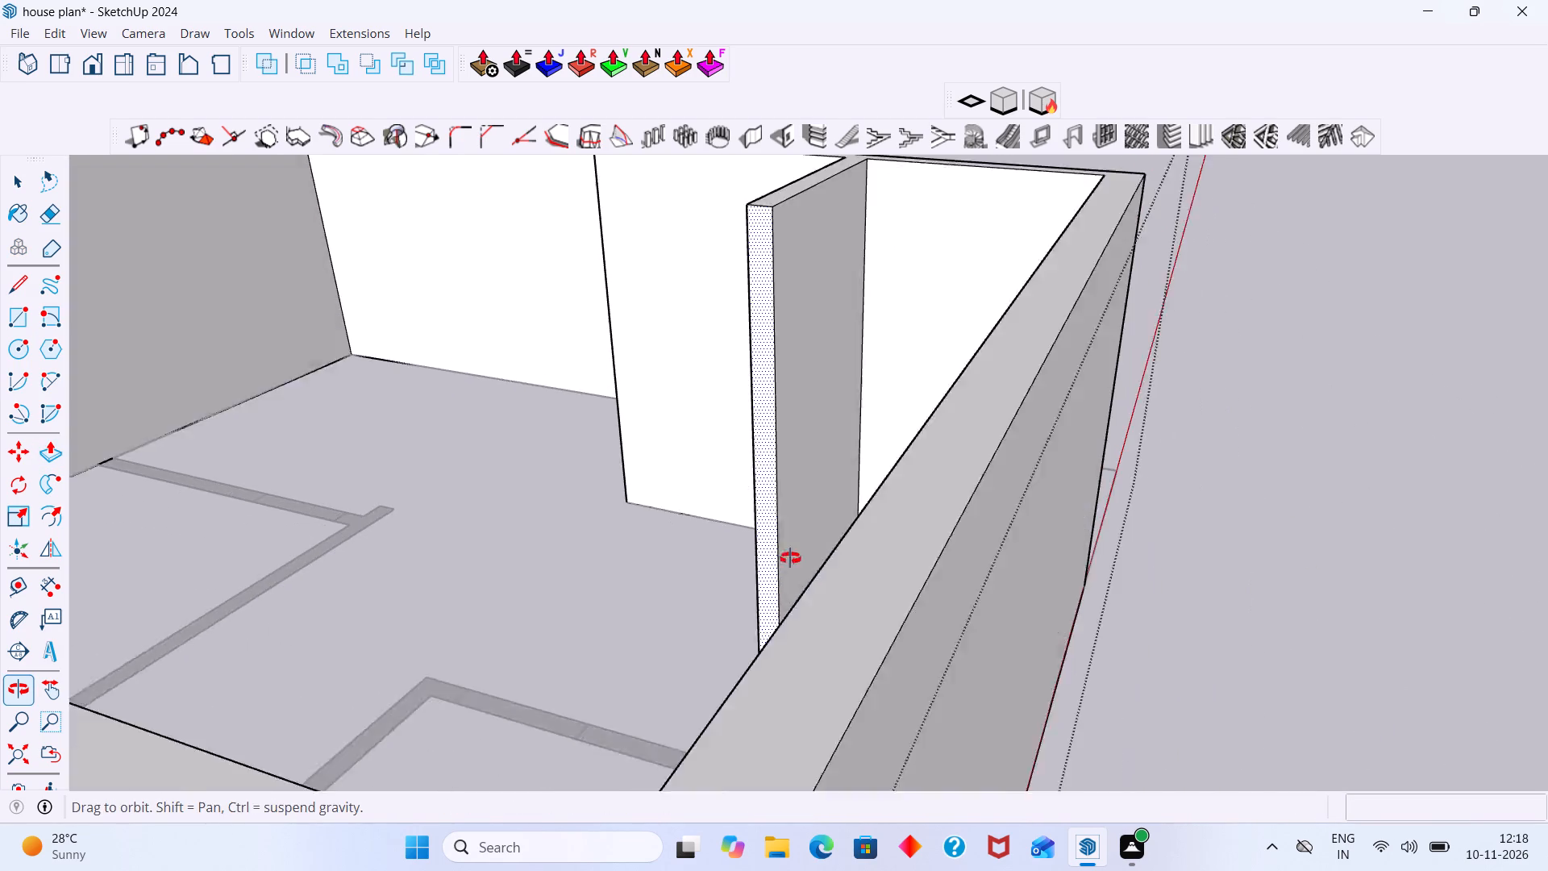
pyautogui.moveTo(790, 558); pyautogui.dragTo(789, 551, button='middle')
pyautogui.moveTo(775, 575); pyautogui.dragTo(932, 627, button='middle')
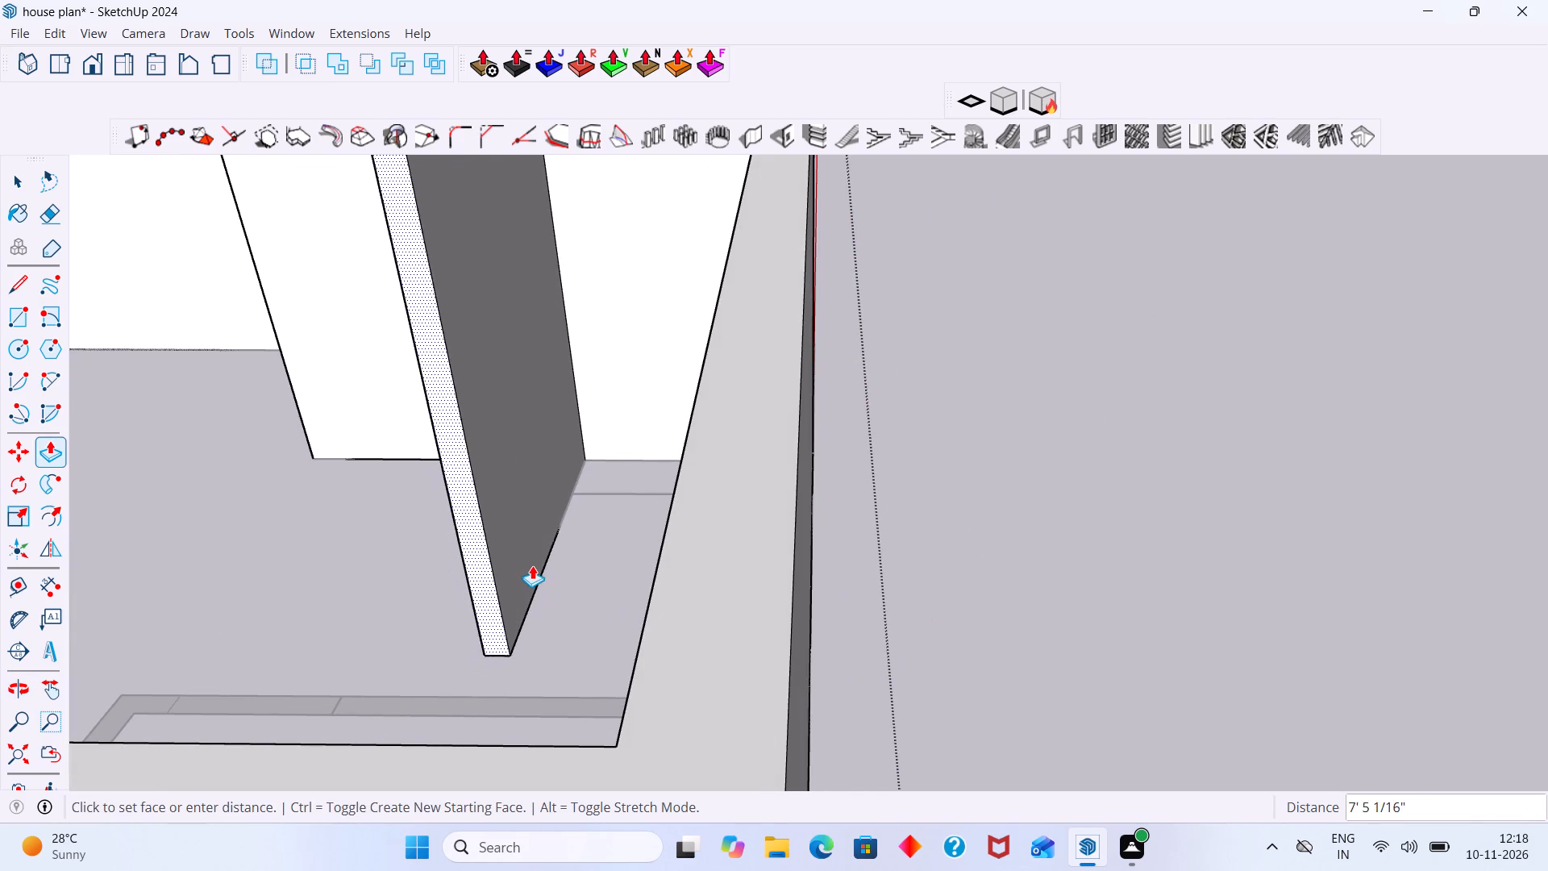
pyautogui.click(554, 466)
# Push the new partition's end face back 6 3/8" to the plan partition's endpoint, and leave the group's editing.
pyautogui.moveTo(528, 521); pyautogui.dragTo(763, 531, button='middle')
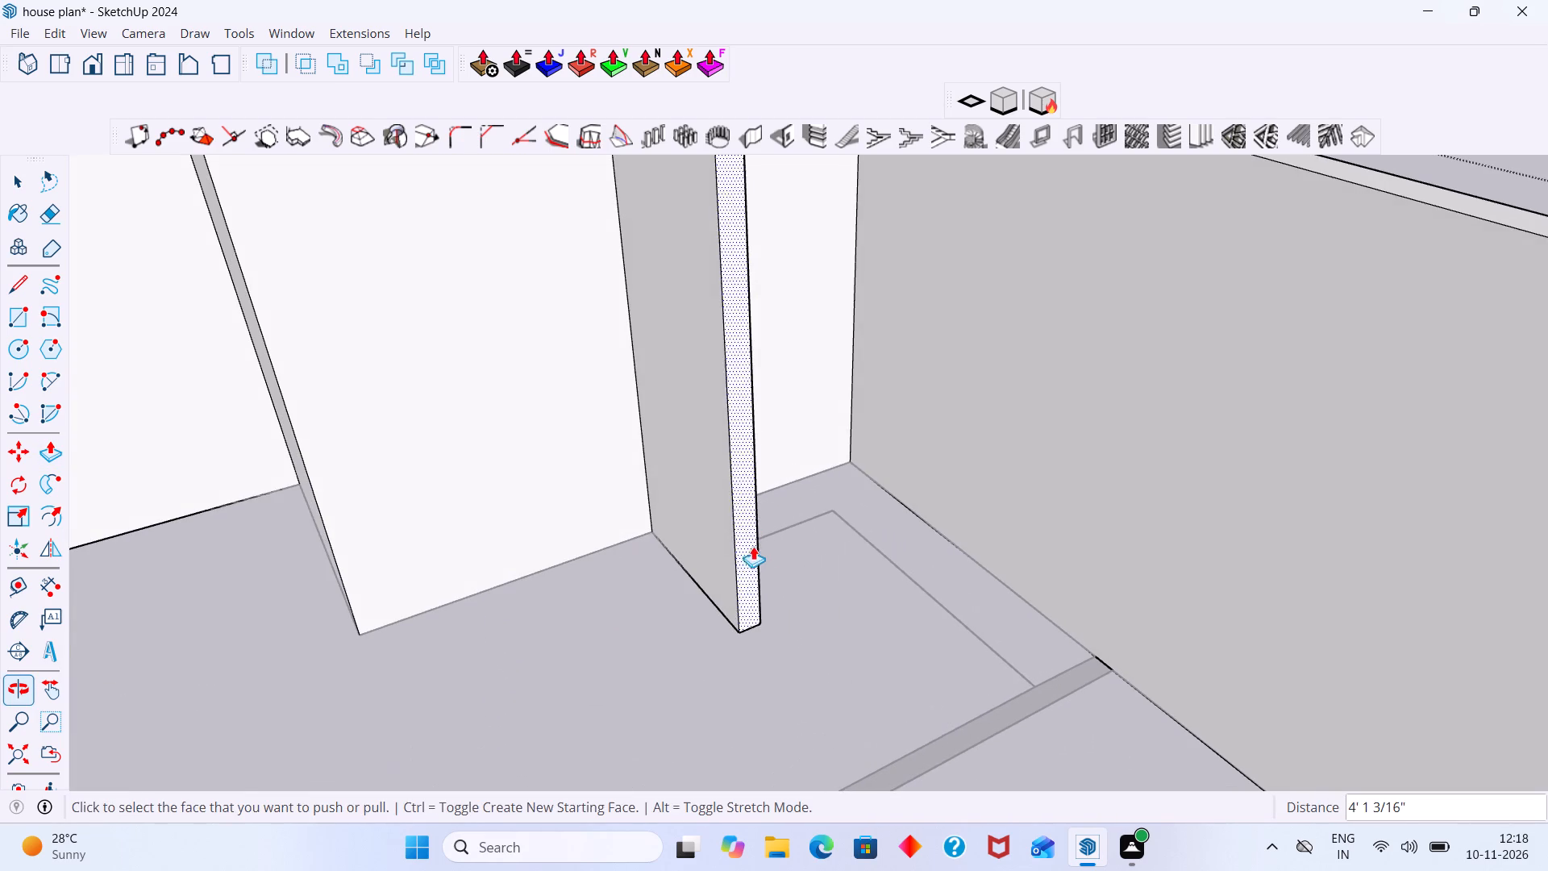
pyautogui.click(754, 573)
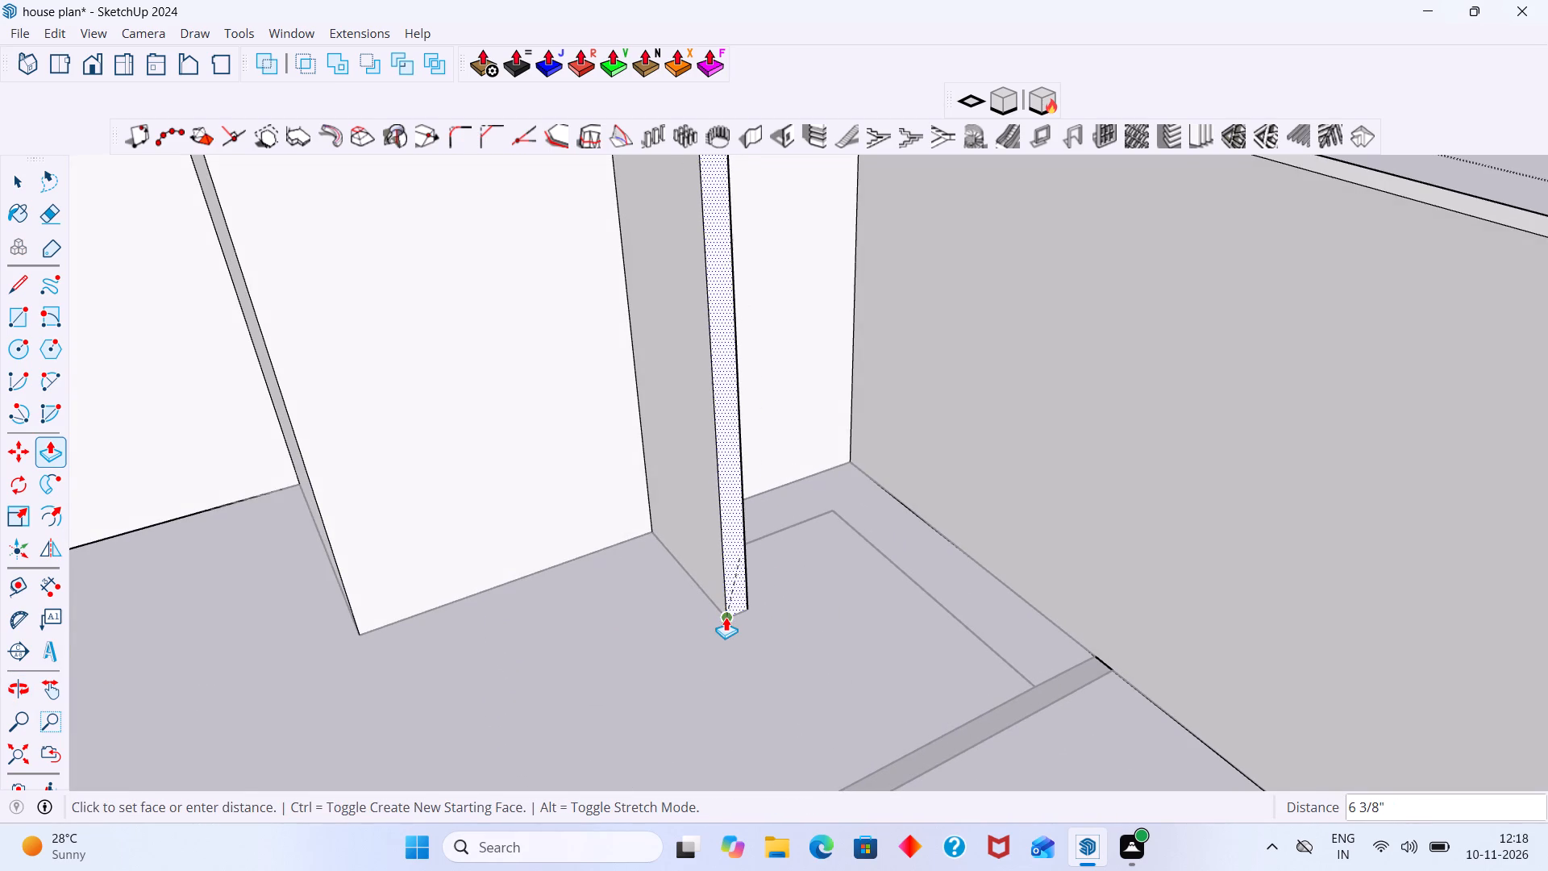
pyautogui.click(726, 617)
pyautogui.press('space')
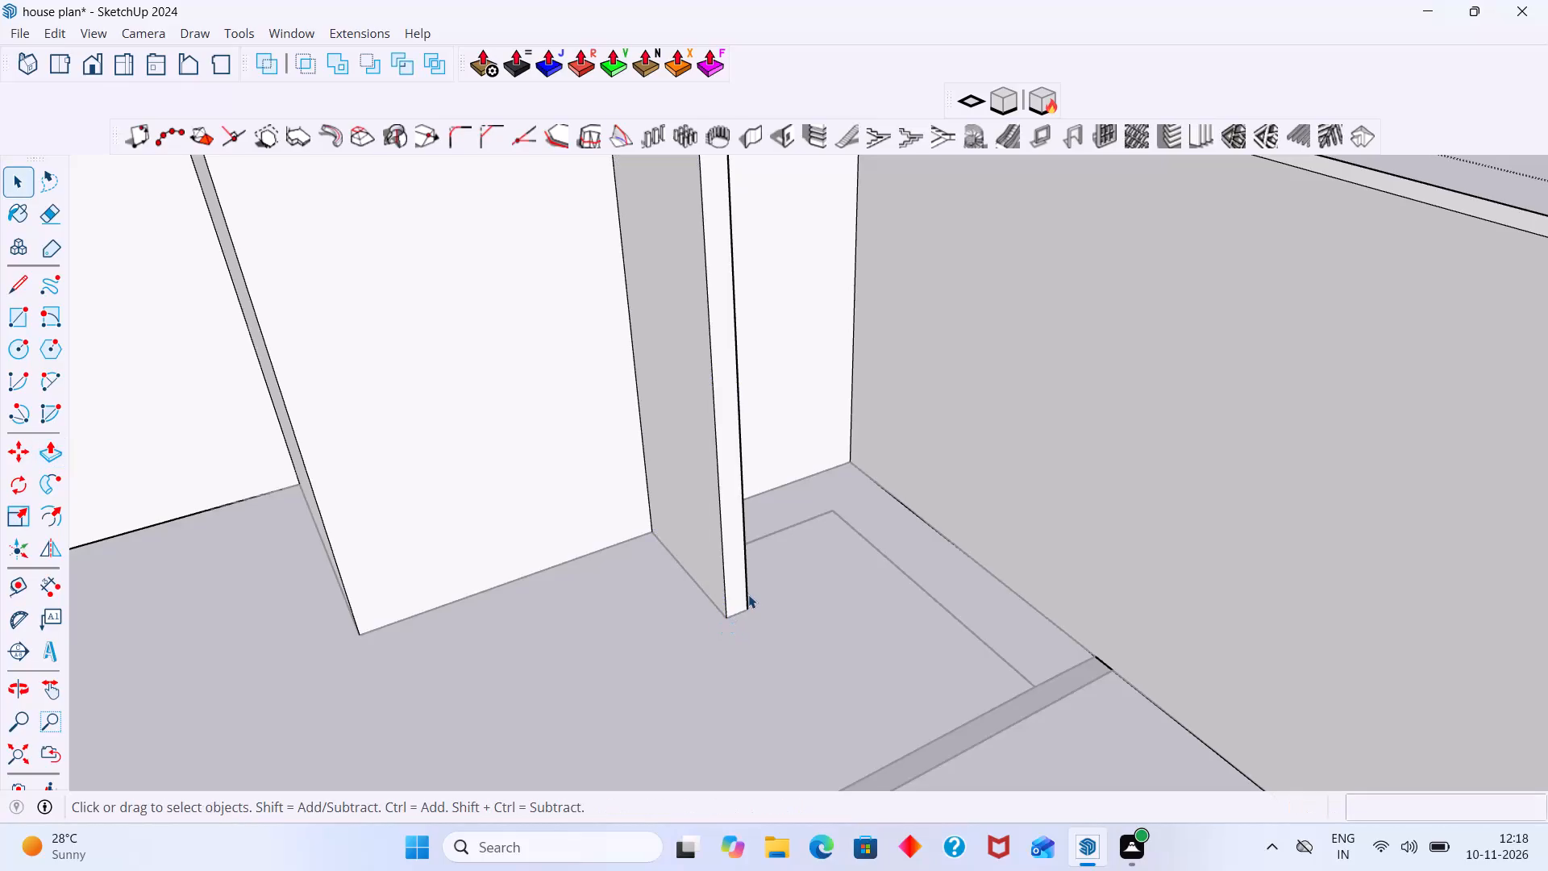
pyautogui.scroll(-3, 777, 578)
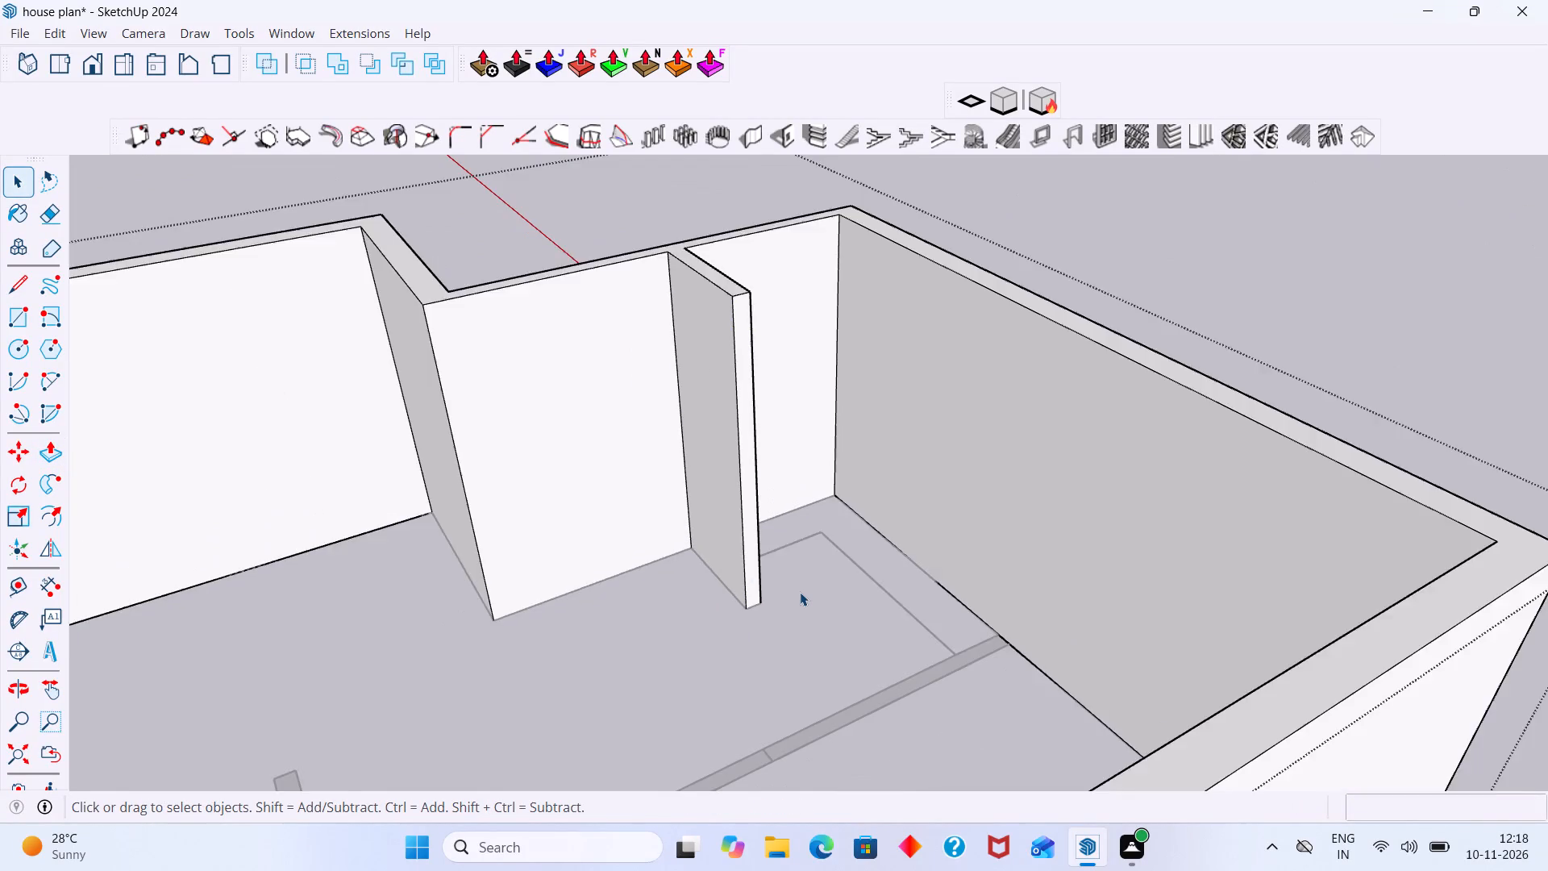
pyautogui.scroll(-8, 800, 592)
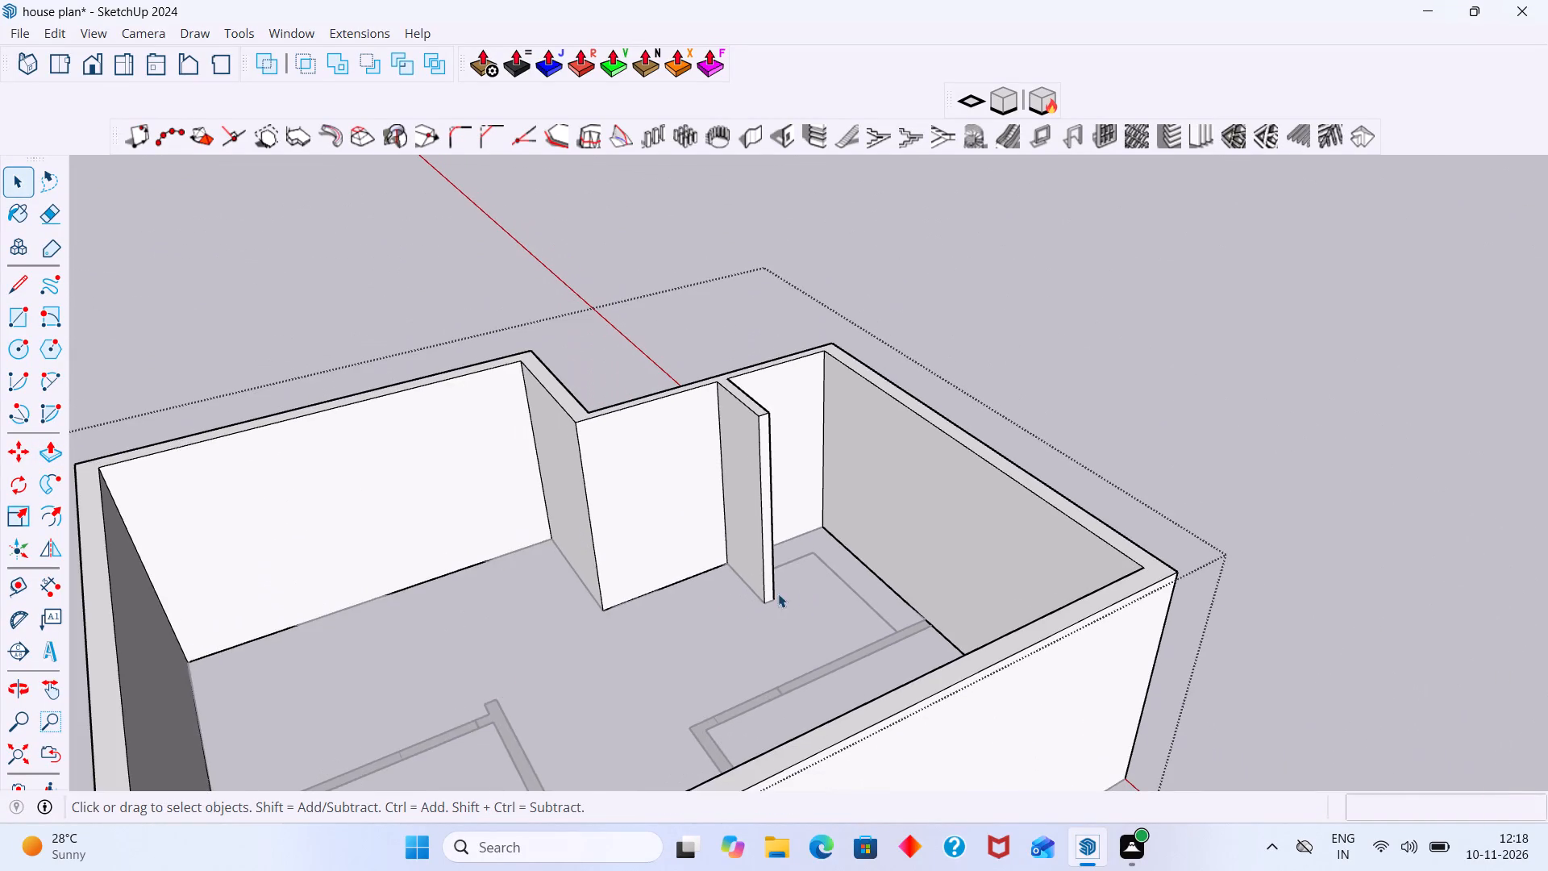
pyautogui.moveTo(677, 631); pyautogui.dragTo(488, 693, button='middle')
pyautogui.click(1052, 330)
# Examine the new kitchen partition and the remaining flat interior walls against the floor plan from several sides.
pyautogui.moveTo(685, 381); pyautogui.dragTo(636, 569, button='middle')
pyautogui.scroll(2, 923, 419)
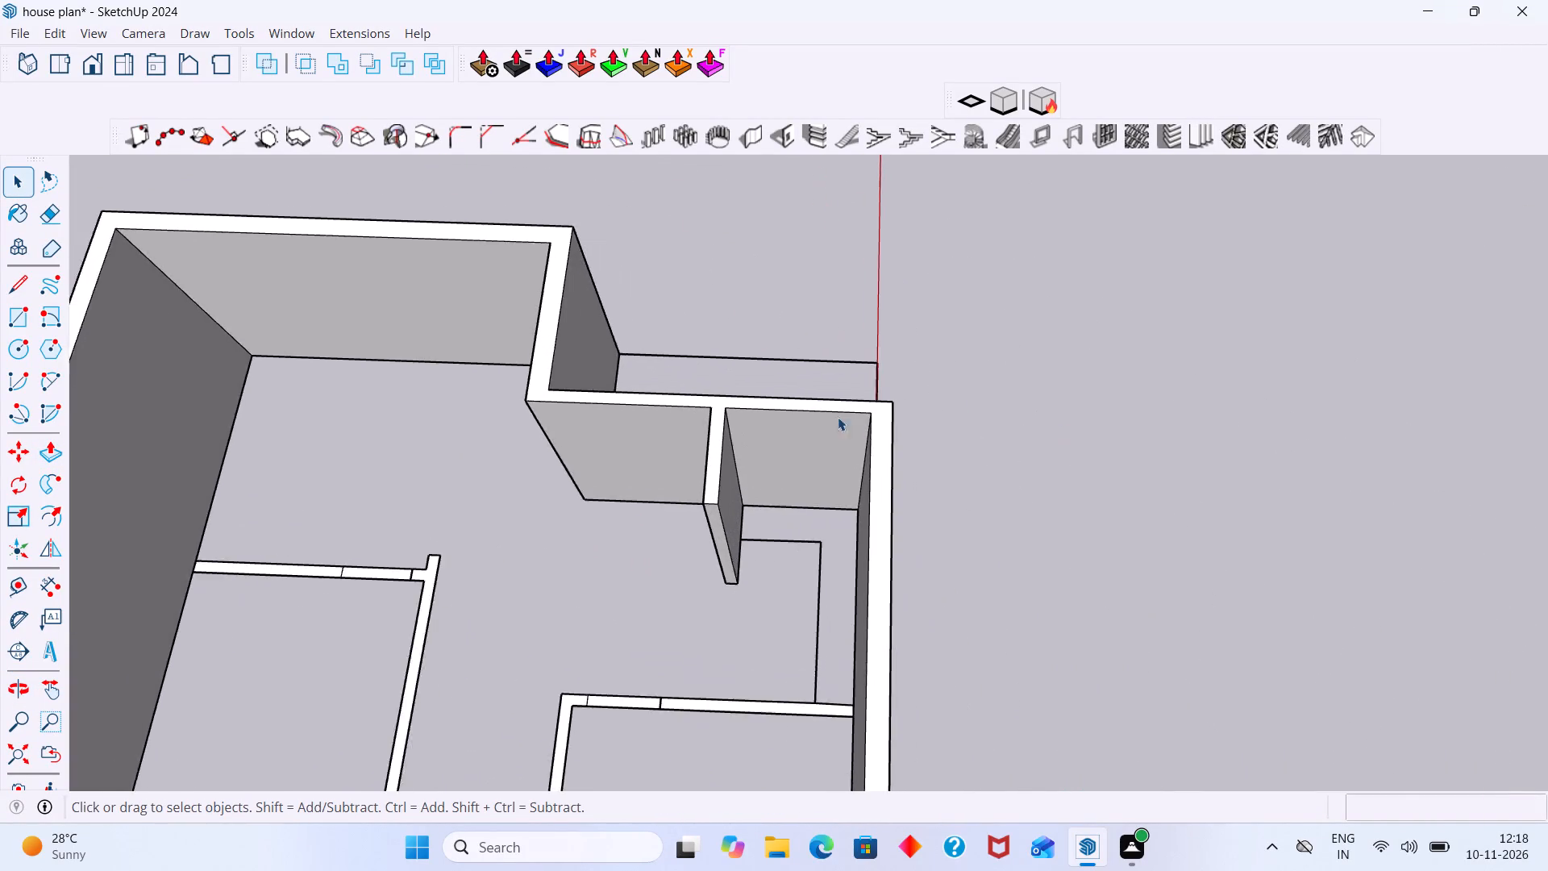
pyautogui.scroll(3, 838, 417)
pyautogui.moveTo(747, 525); pyautogui.dragTo(427, 489, button='middle')
pyautogui.scroll(2, 689, 397)
pyautogui.scroll(-7, 706, 379)
pyautogui.moveTo(759, 334); pyautogui.dragTo(462, 378, button='middle')
pyautogui.scroll(-5, 734, 302)
pyautogui.moveTo(665, 332); pyautogui.dragTo(606, 338, button='middle')
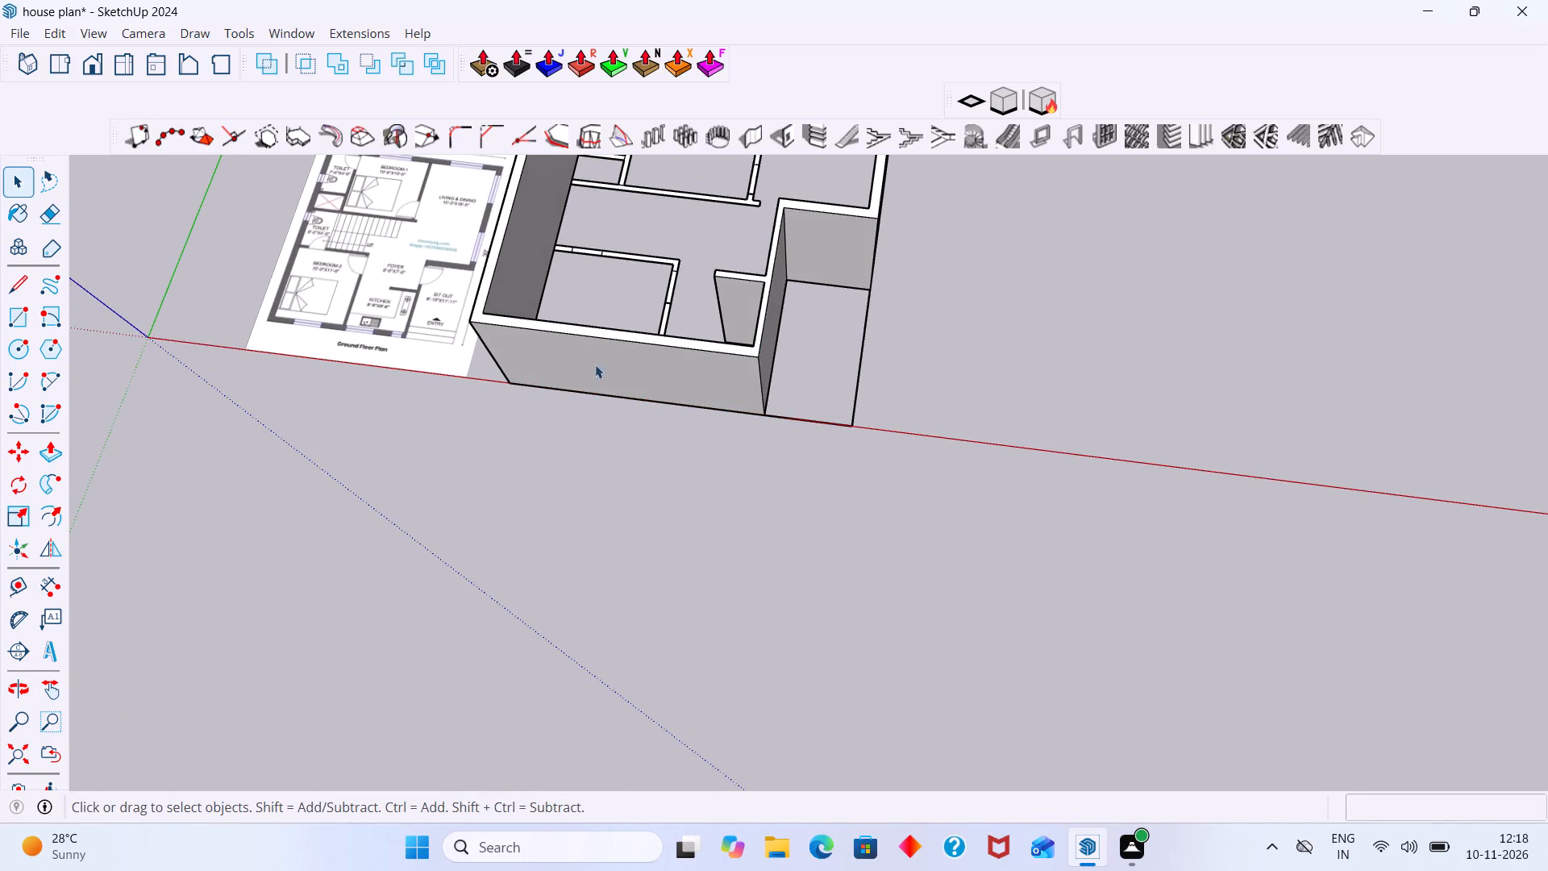
pyautogui.keyDown('shift'); pyautogui.moveTo(669, 307); pyautogui.dragTo(580, 458, button='middle'); pyautogui.keyUp('shift')
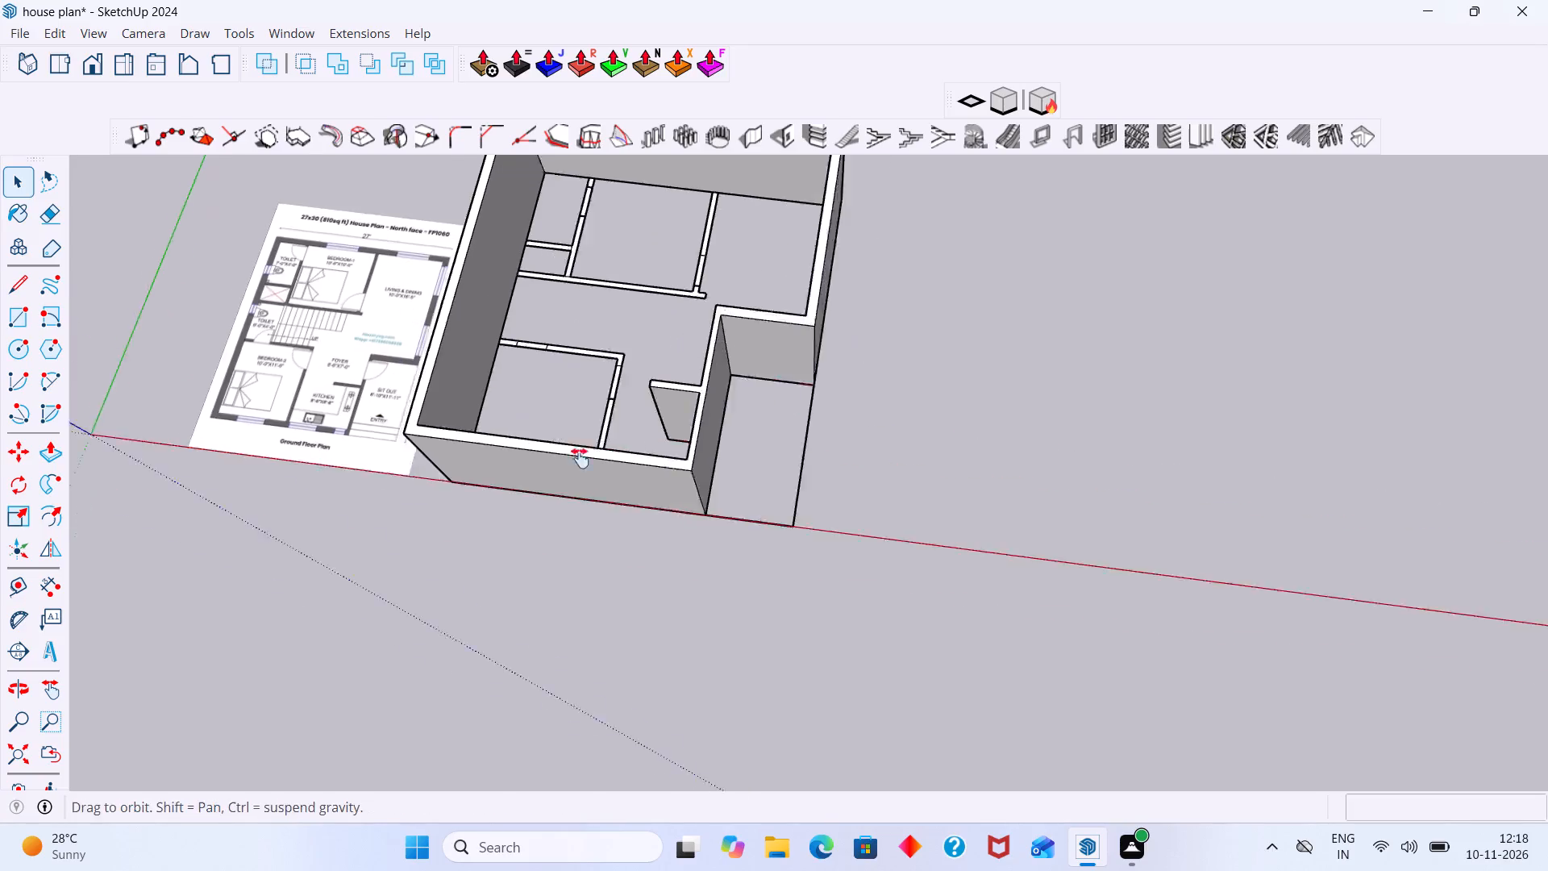
pyautogui.keyDown('shift'); pyautogui.moveTo(580, 458); pyautogui.dragTo(597, 481, button='middle'); pyautogui.keyUp('shift')
pyautogui.scroll(5, 629, 290)
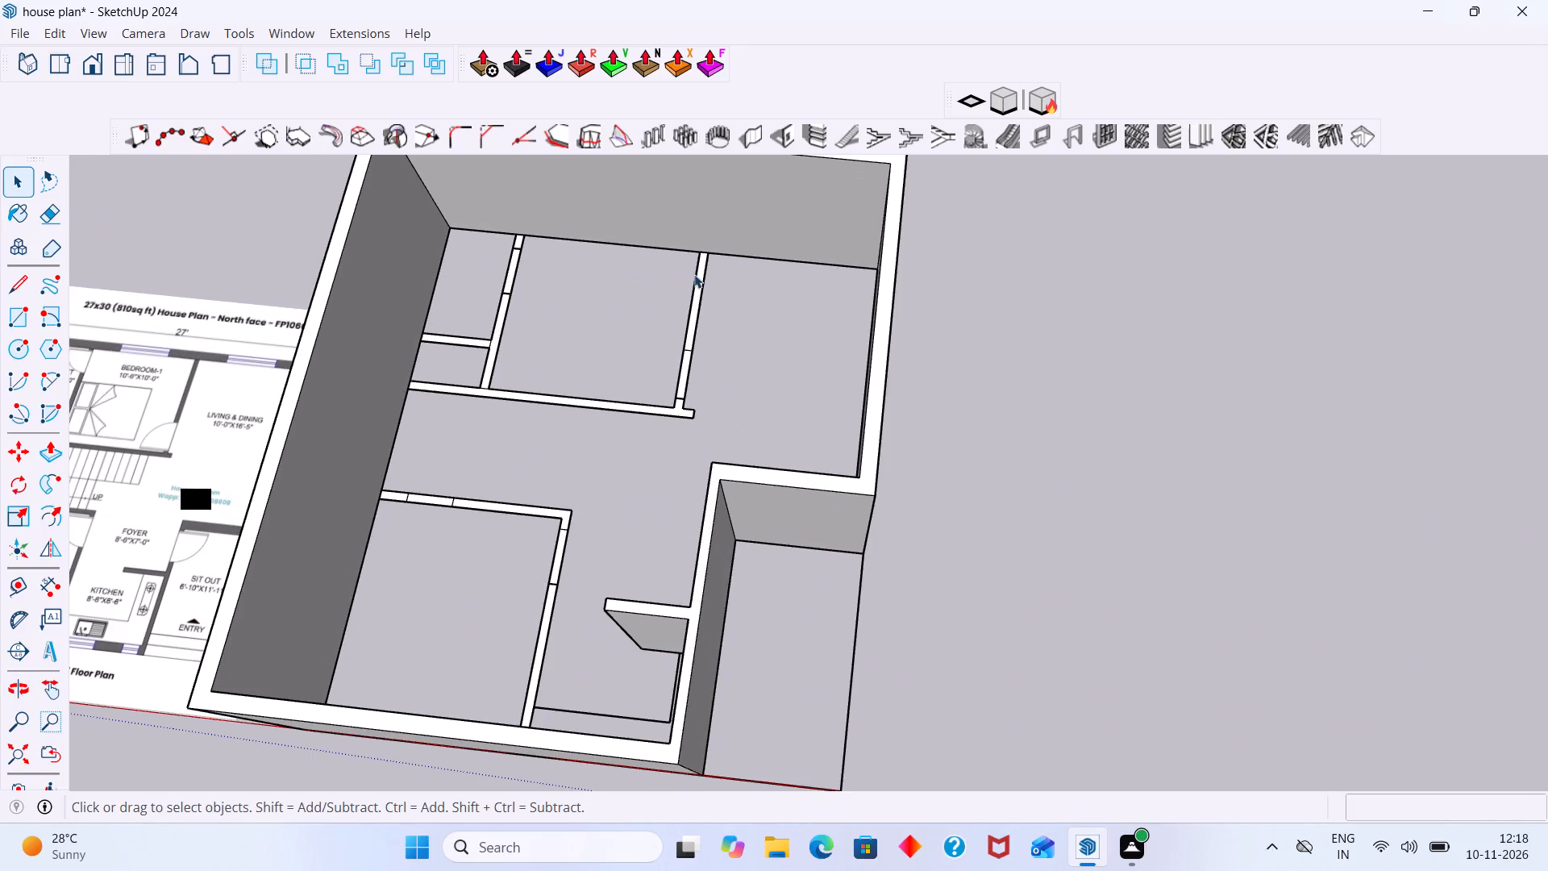
pyautogui.scroll(-3, 704, 291)
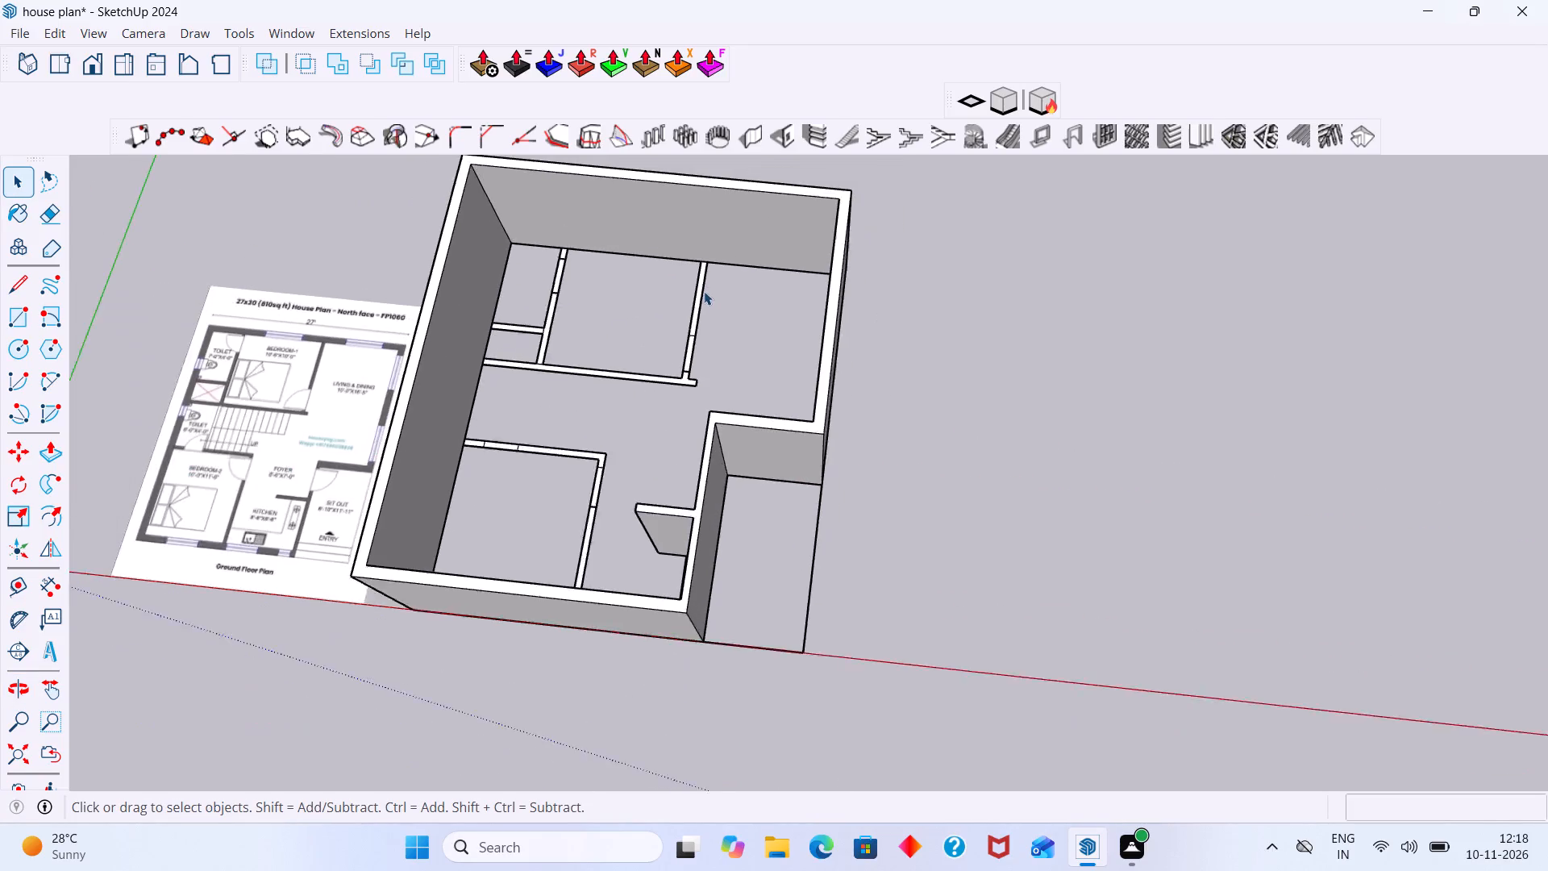
pyautogui.scroll(-1, 704, 291)
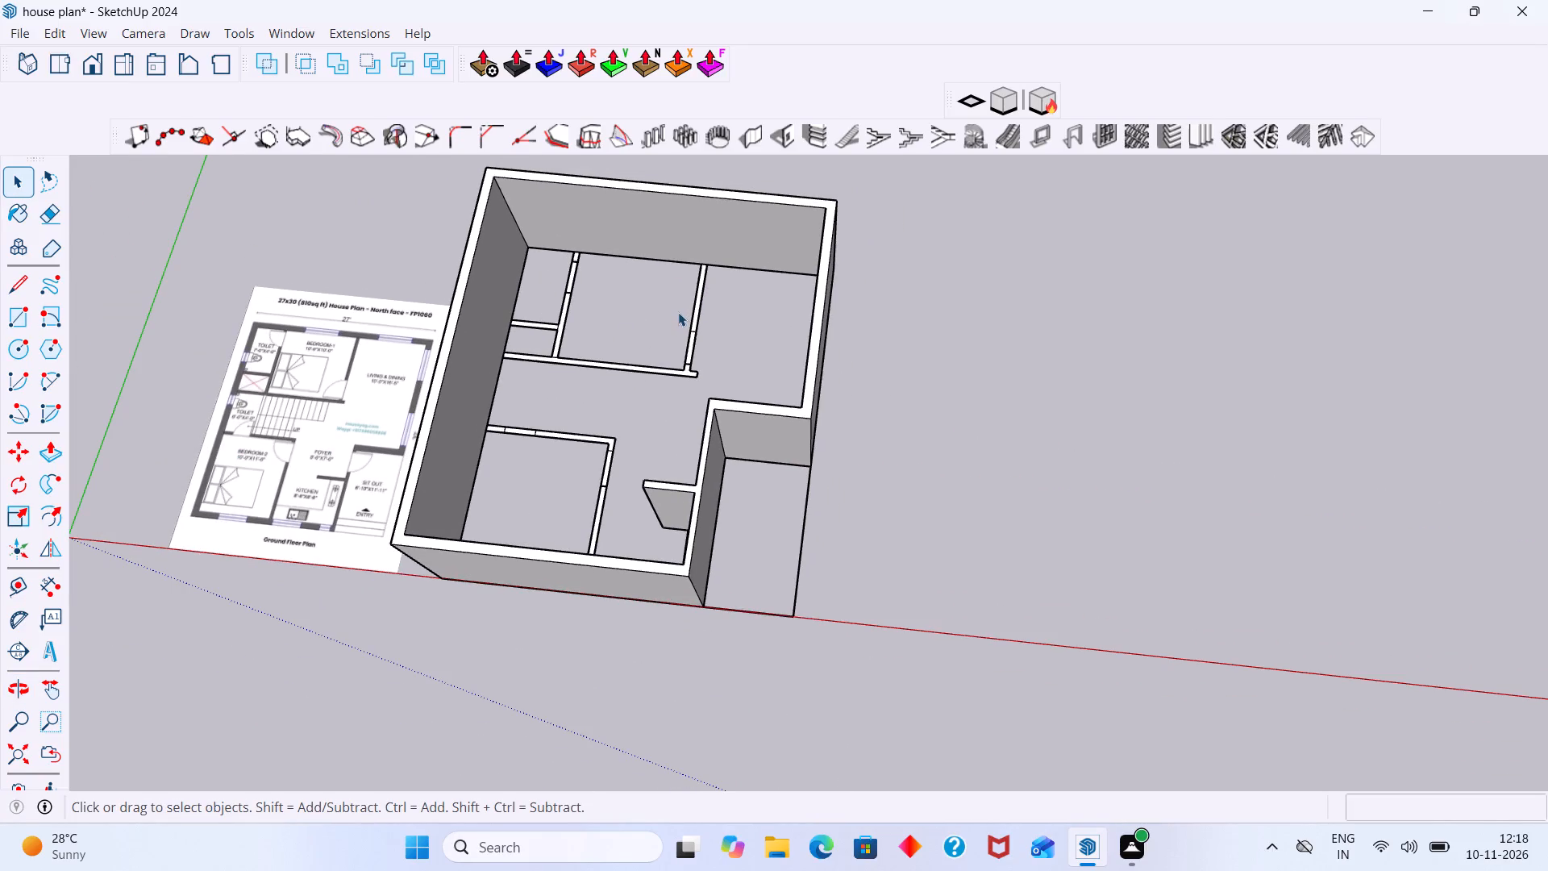
pyautogui.scroll(12, 709, 276)
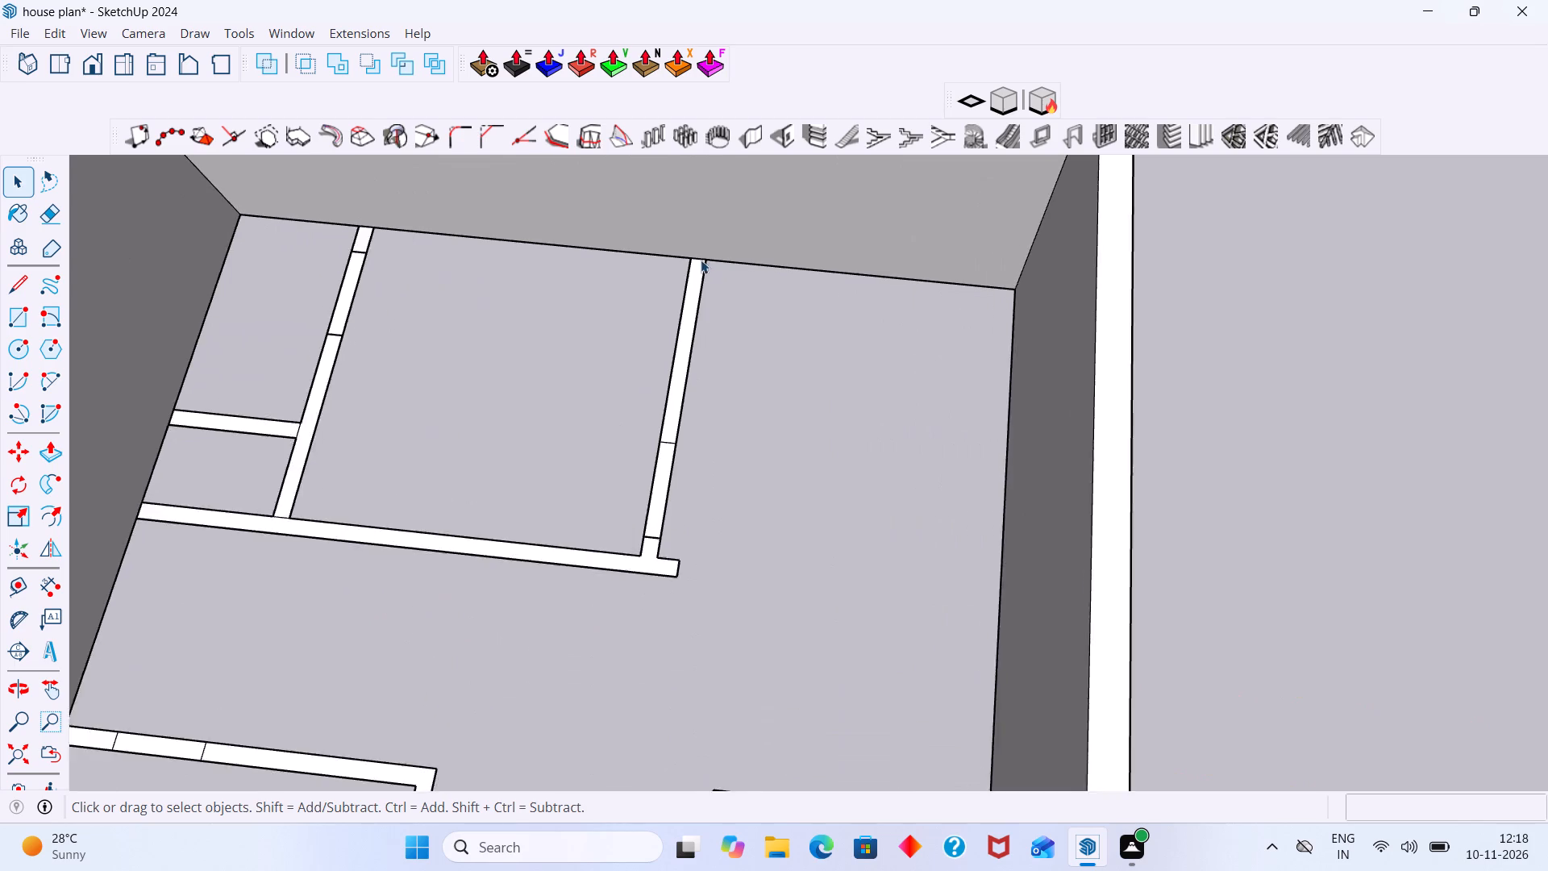
pyautogui.scroll(3, 701, 260)
pyautogui.scroll(-13, 698, 261)
pyautogui.moveTo(751, 348); pyautogui.dragTo(1542, 285, button='middle')
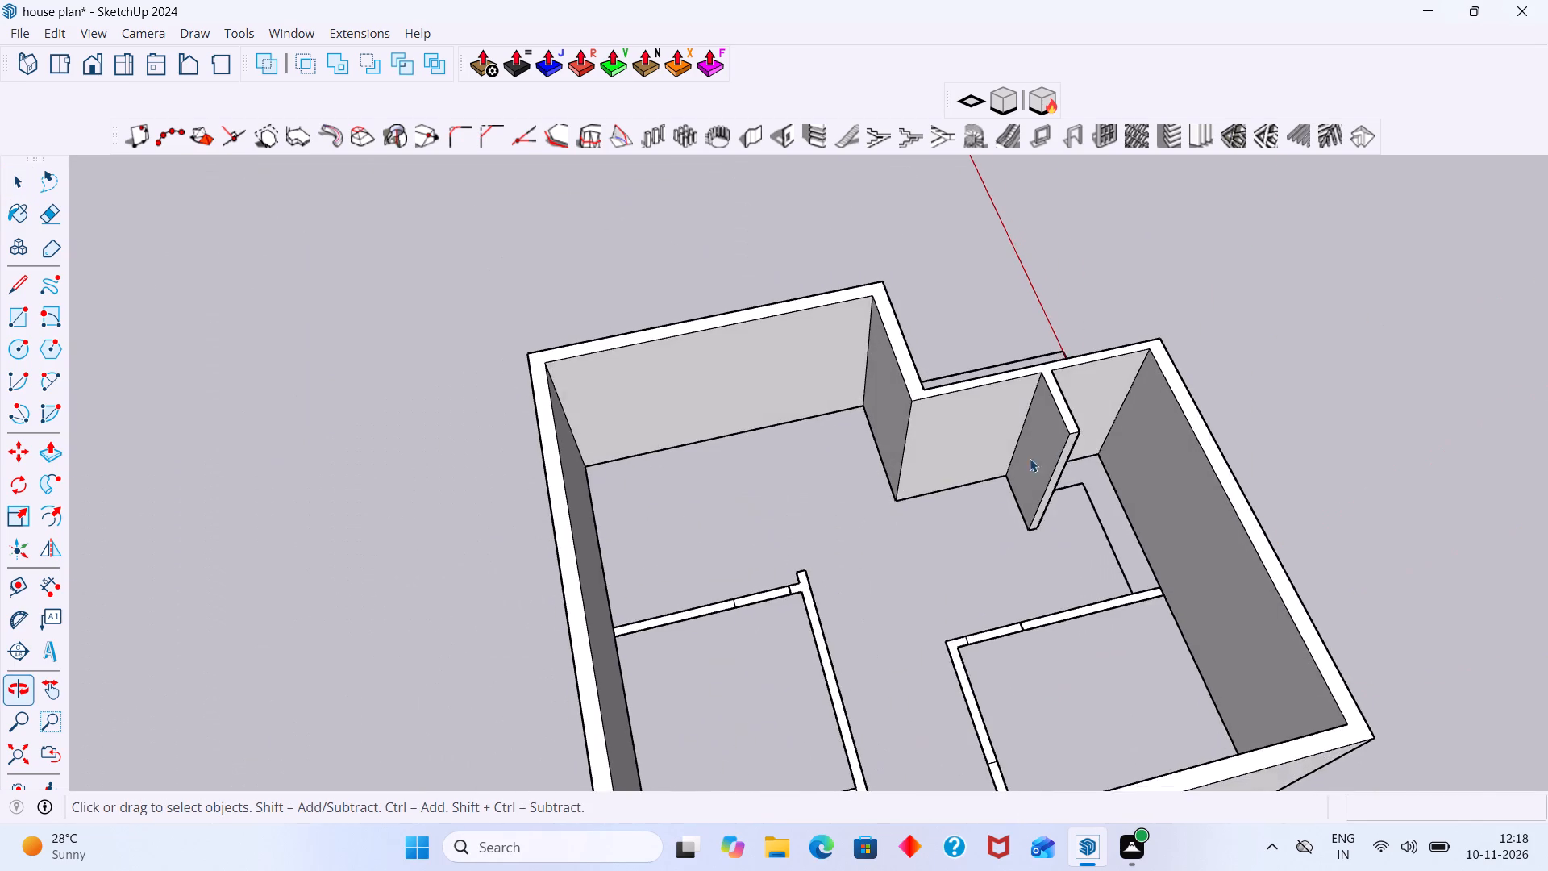
pyautogui.scroll(2, 964, 458)
pyautogui.scroll(-6, 1059, 386)
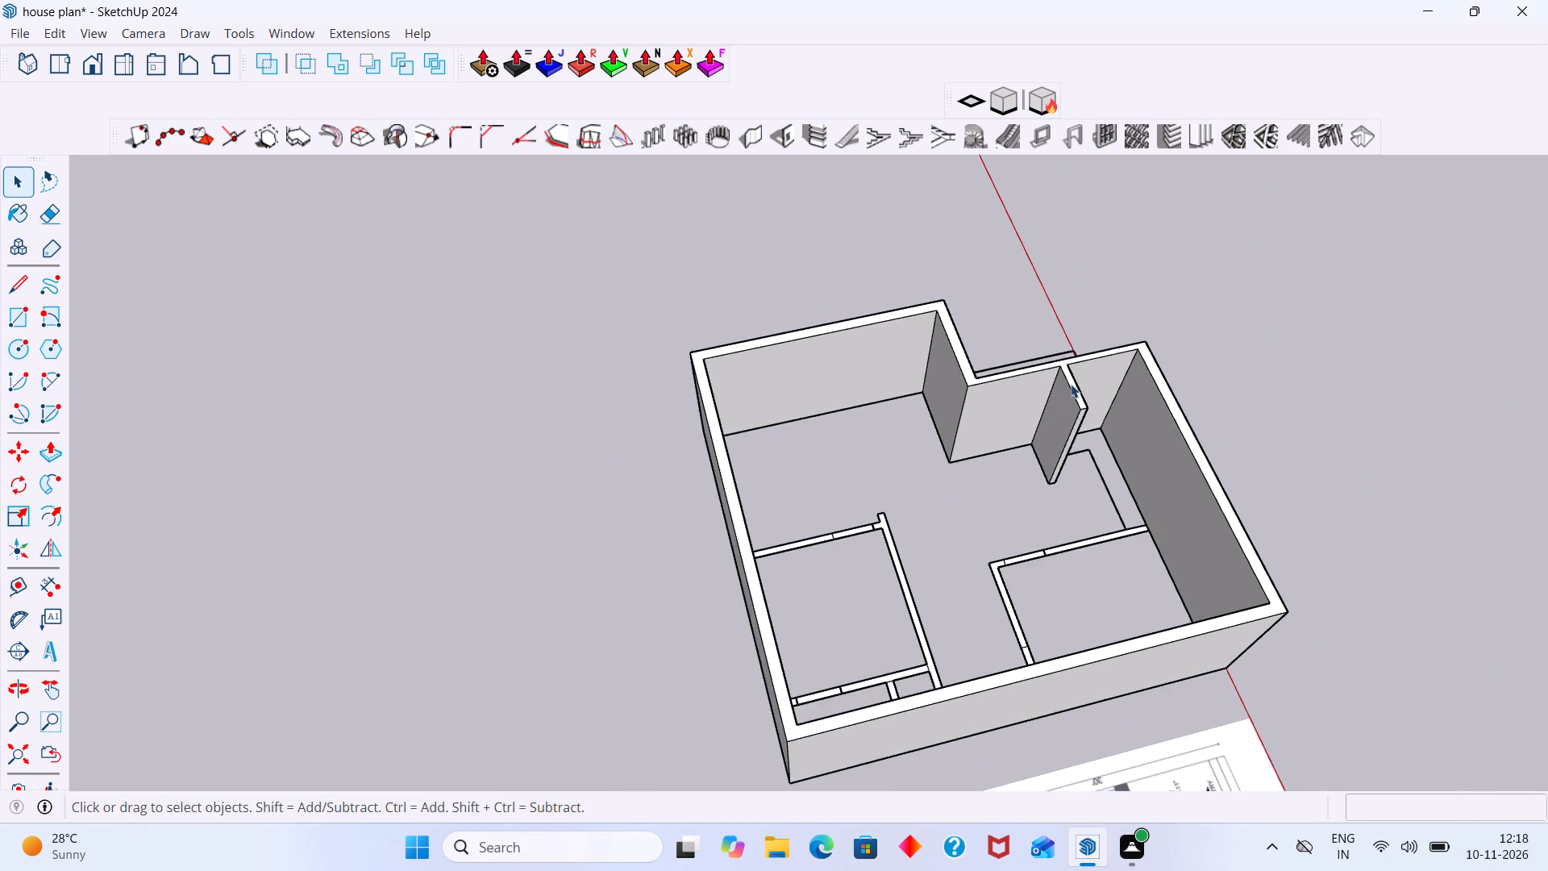
# In the wall group, draw a 10' vertical line from the Bedroom-1/Living partition's corner up the outer wall, and a 6" by 10' rectangle along it.
pyautogui.moveTo(792, 392); pyautogui.dragTo(354, 404, button='middle')
pyautogui.moveTo(789, 422); pyautogui.dragTo(693, 320, button='middle')
pyautogui.moveTo(722, 444); pyautogui.dragTo(540, 303, button='middle')
pyautogui.scroll(1, 747, 435)
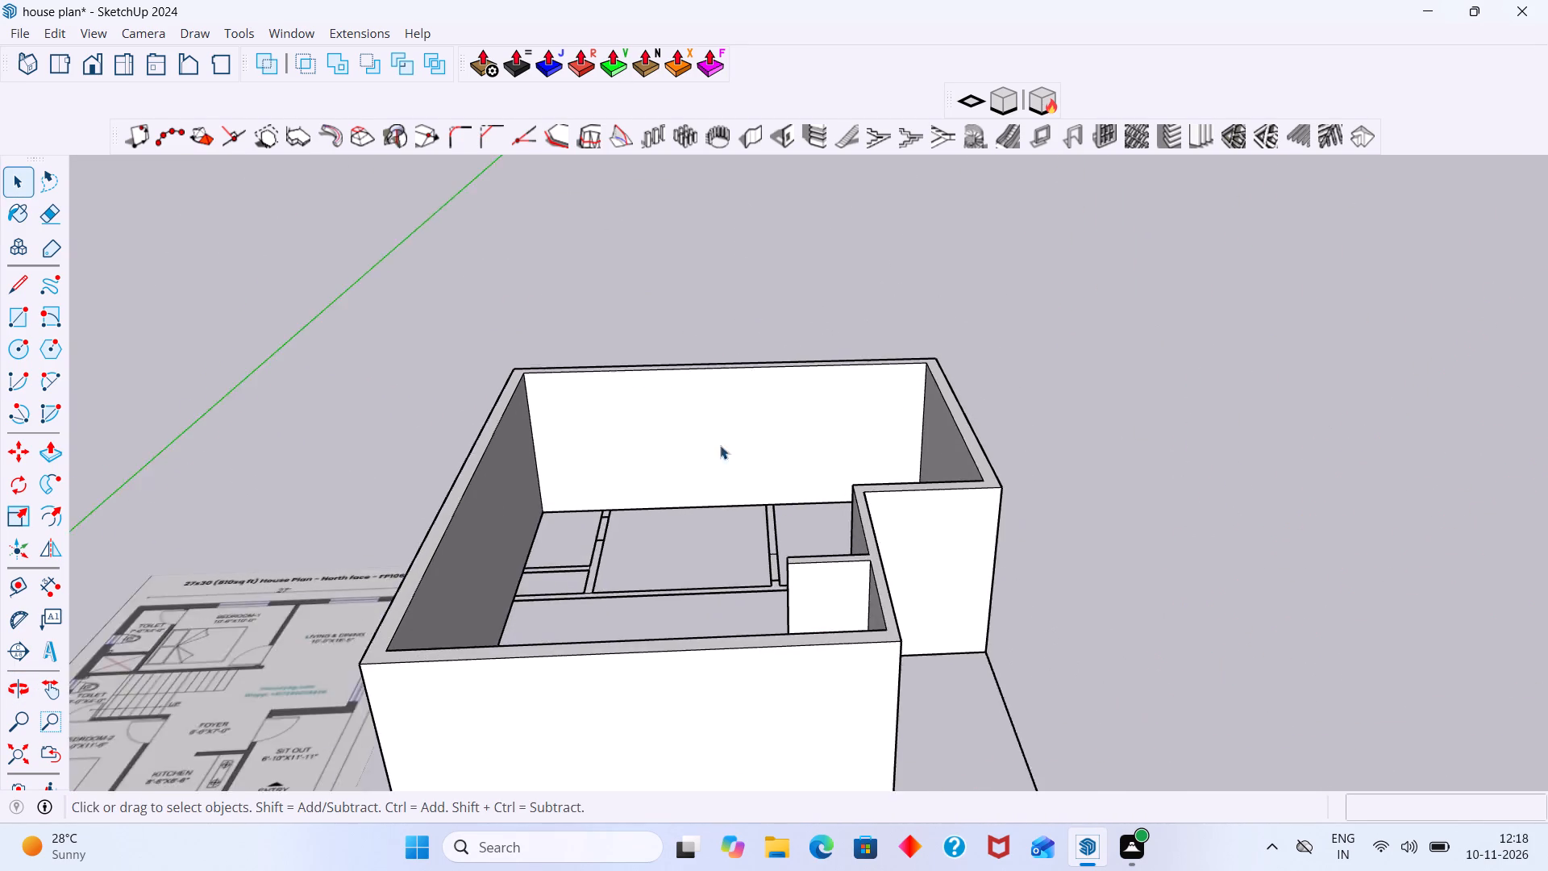
pyautogui.scroll(3, 720, 445)
pyautogui.moveTo(723, 521); pyautogui.dragTo(734, 577, button='middle')
pyautogui.scroll(6, 758, 486)
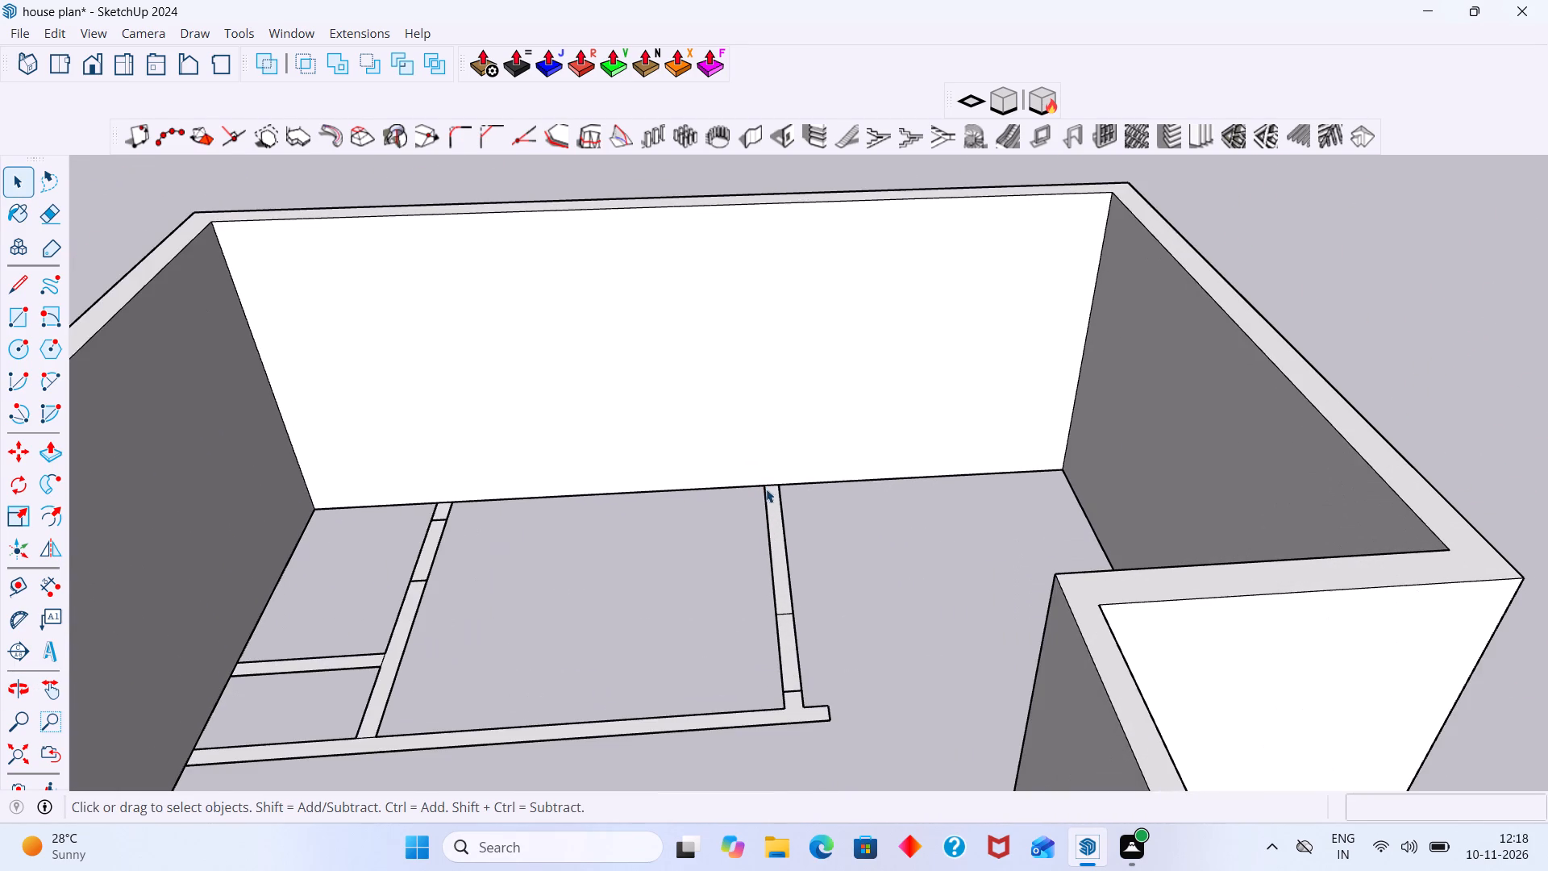
pyautogui.scroll(6, 766, 489)
pyautogui.doubleClick(760, 436)
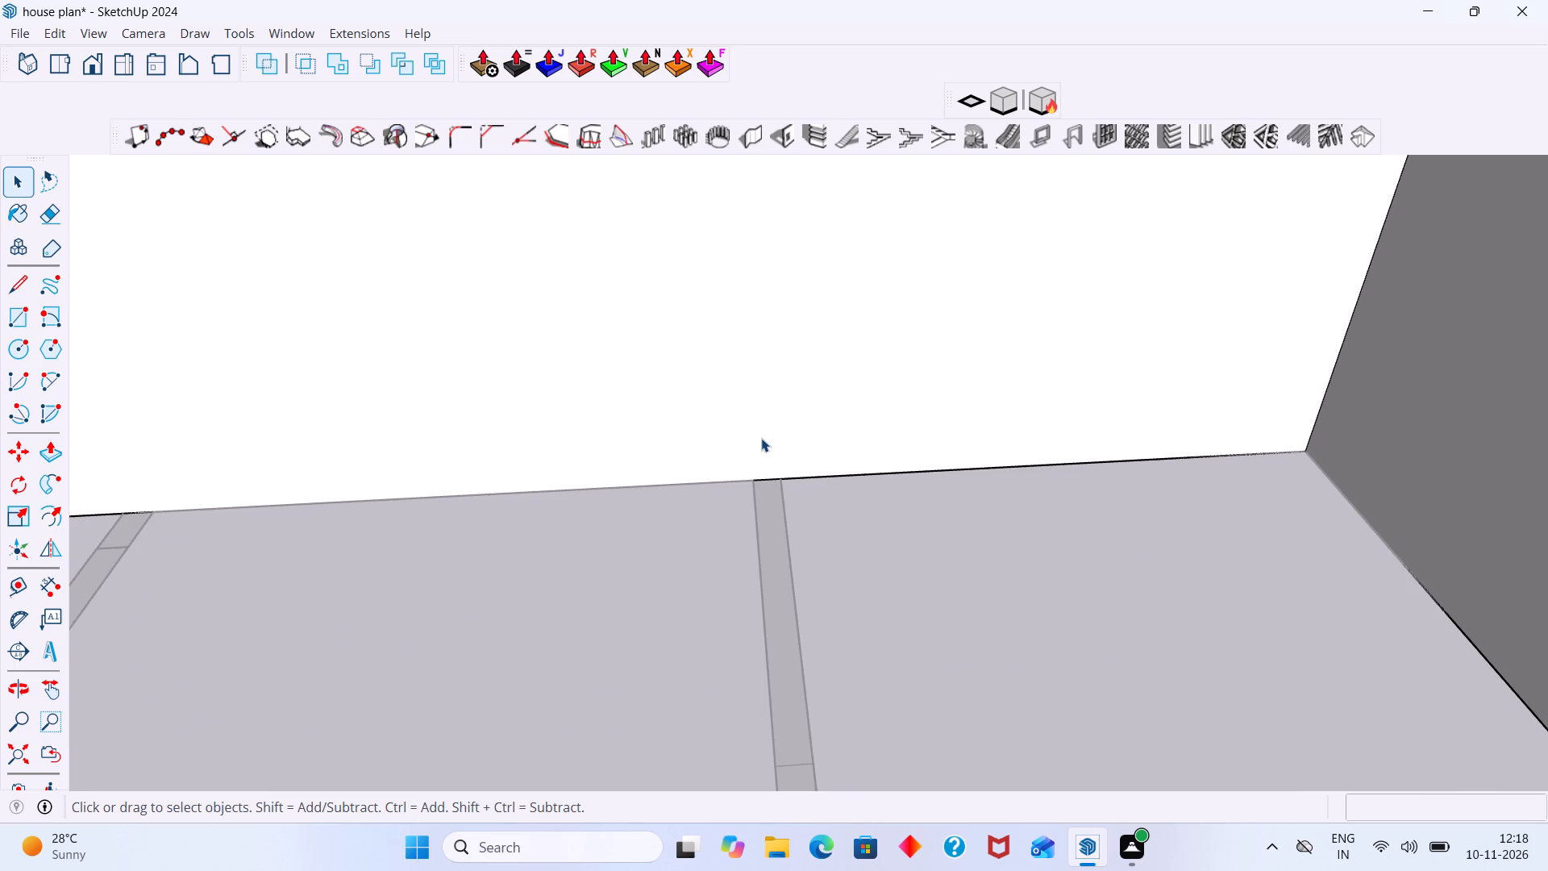
pyautogui.click(761, 438)
pyautogui.click(759, 435)
pyautogui.press('l')
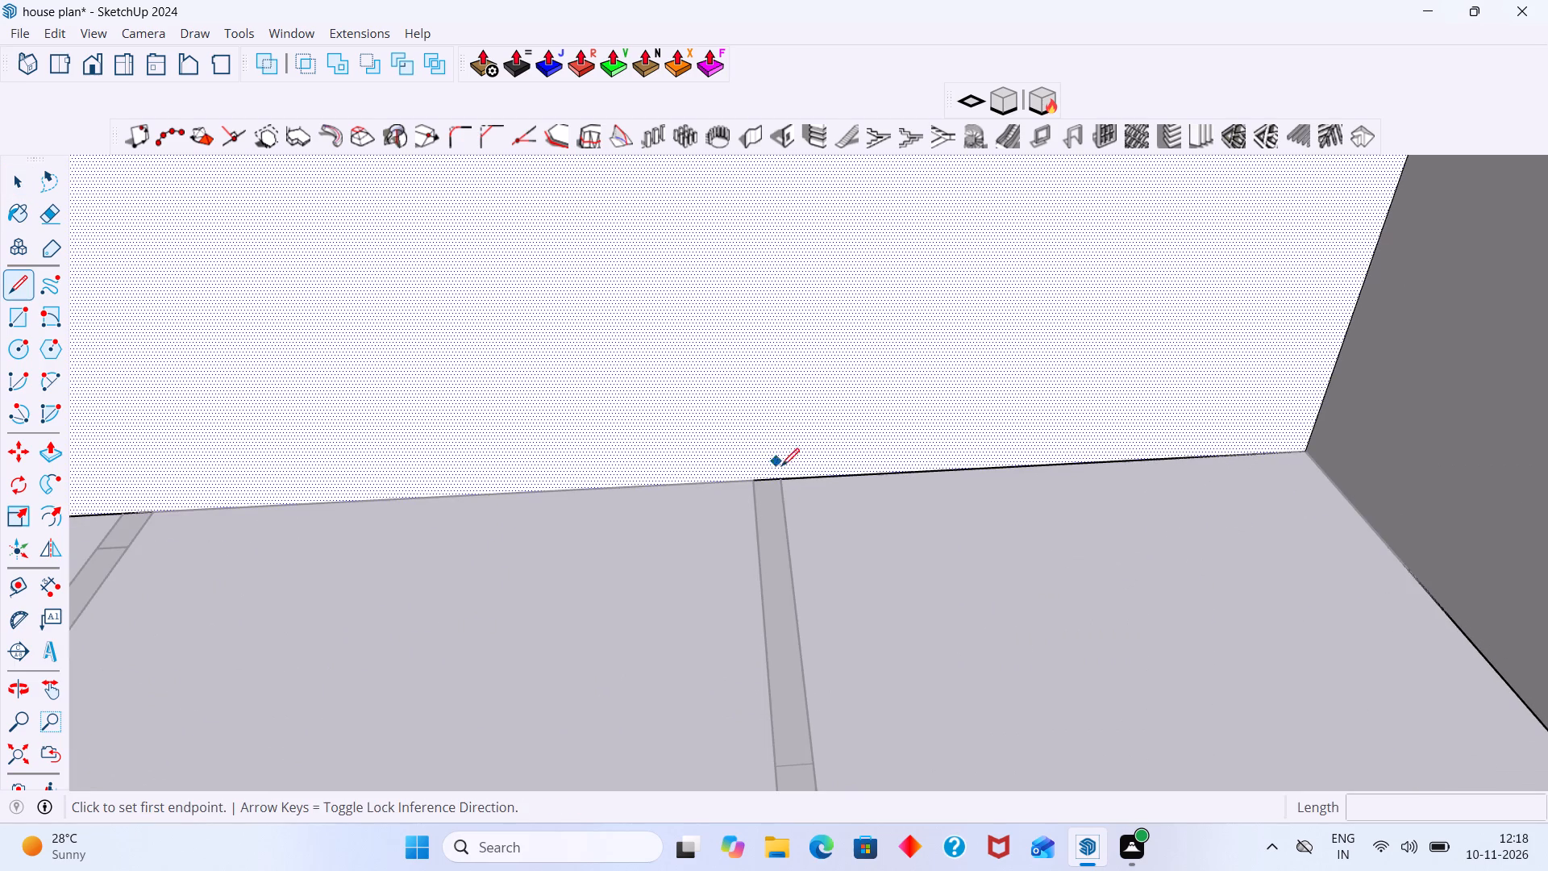
pyautogui.click(787, 477)
pyautogui.scroll(-8, 770, 277)
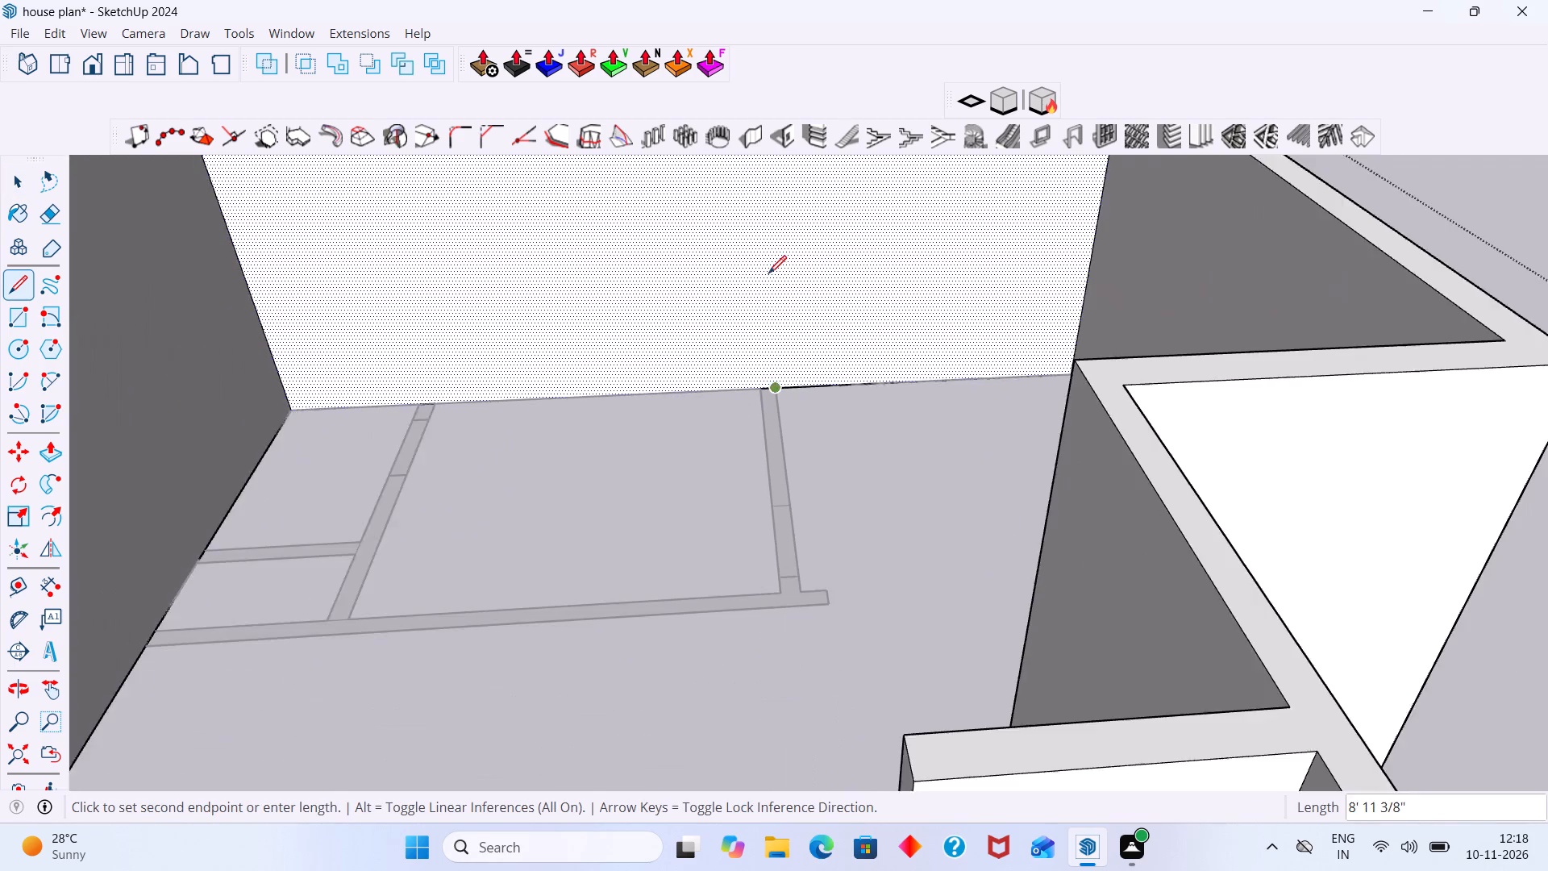
pyautogui.keyDown('shift'); pyautogui.moveTo(765, 224); pyautogui.dragTo(725, 485, button='middle'); pyautogui.keyUp('shift')
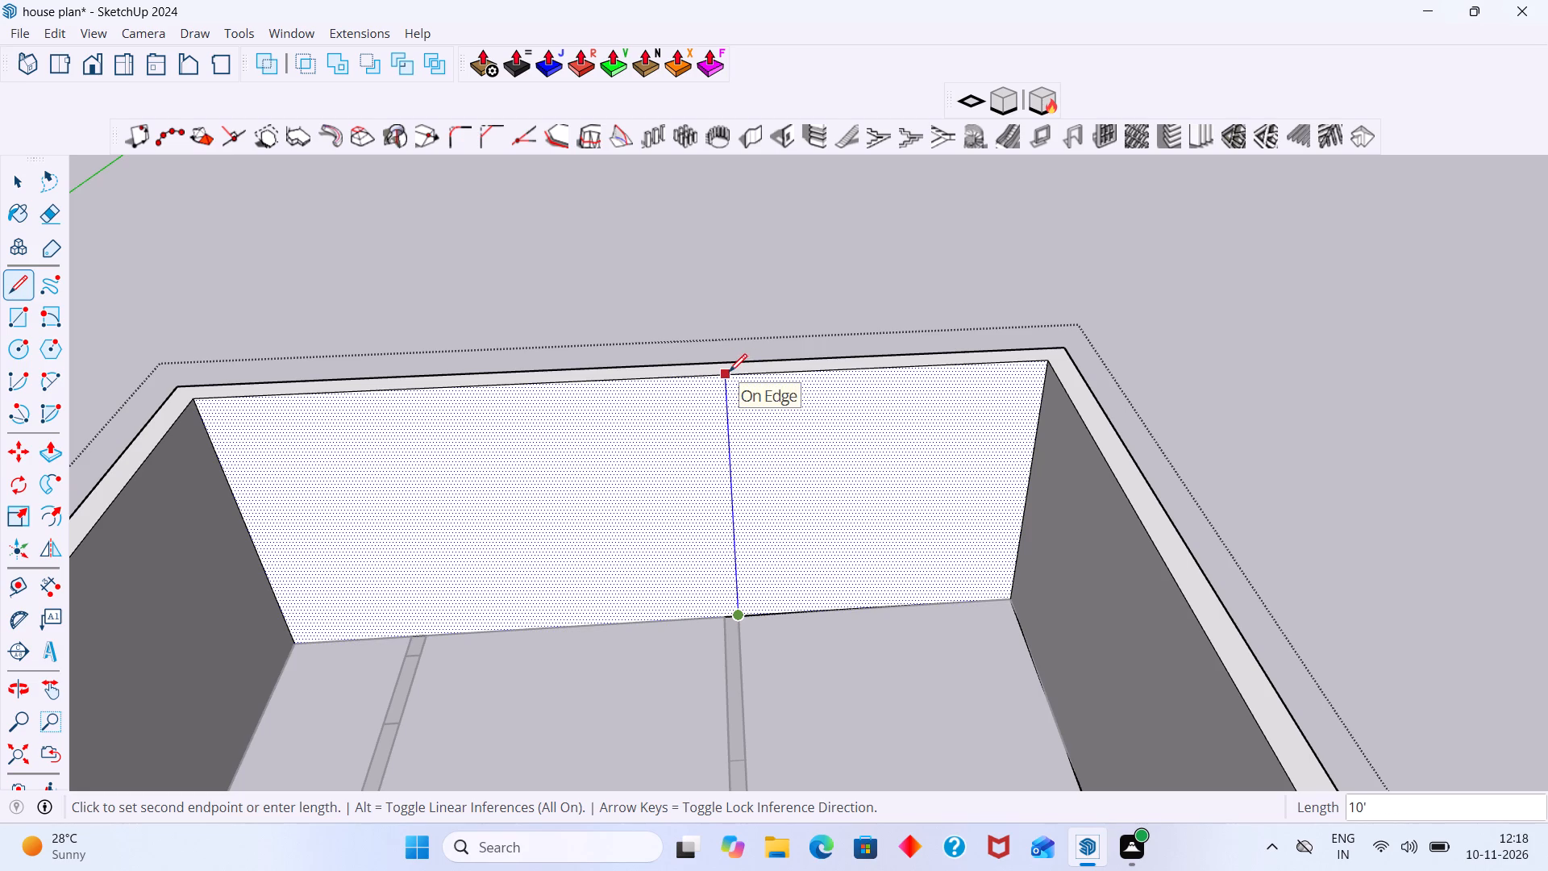
pyautogui.click(729, 372)
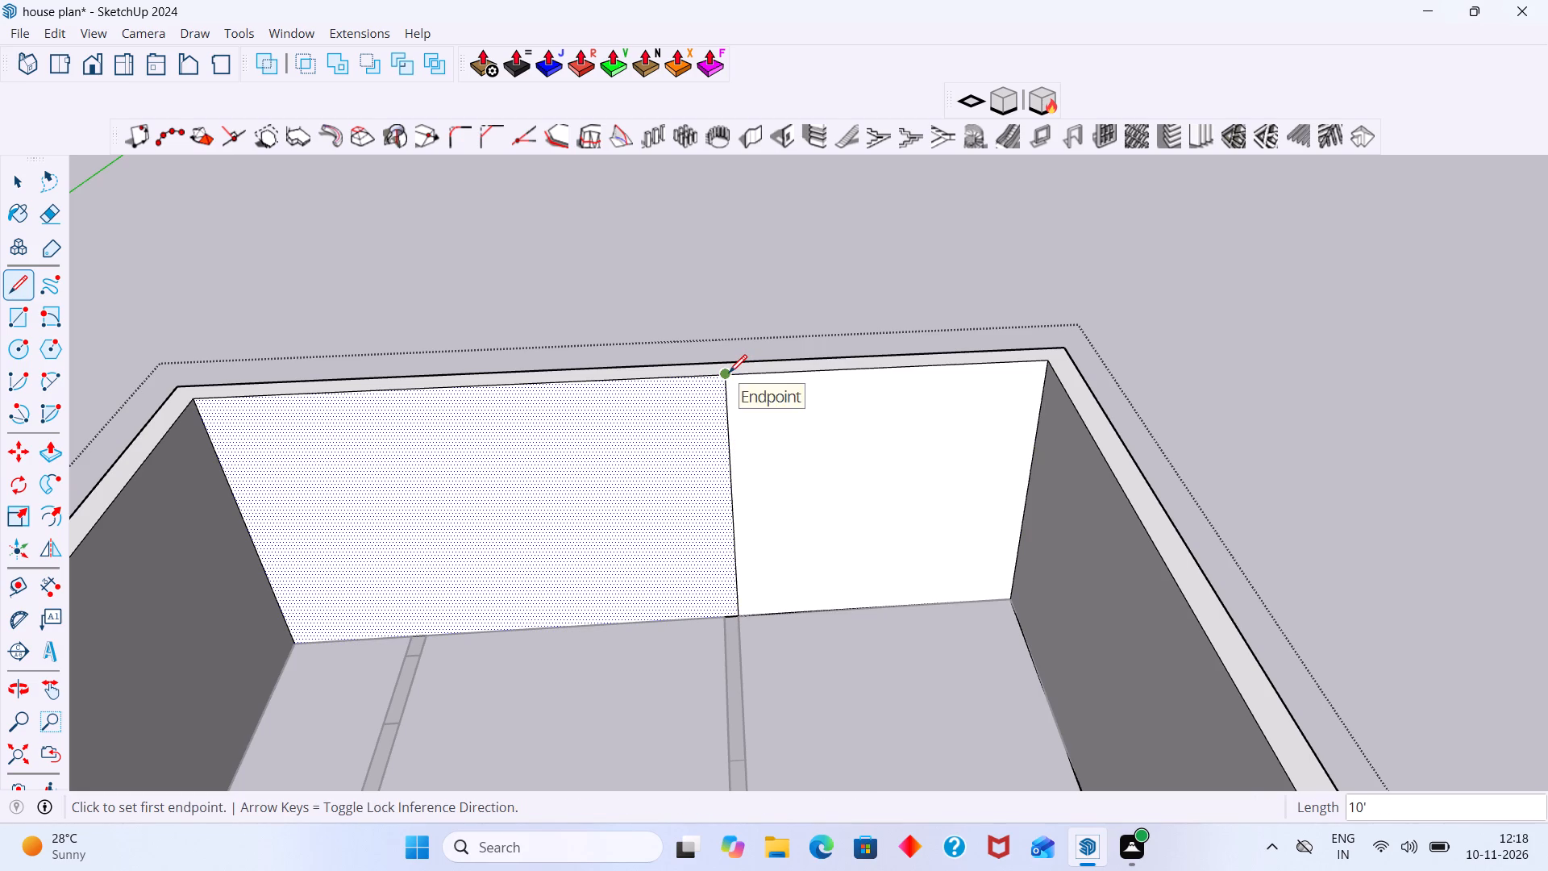
pyautogui.press('r')
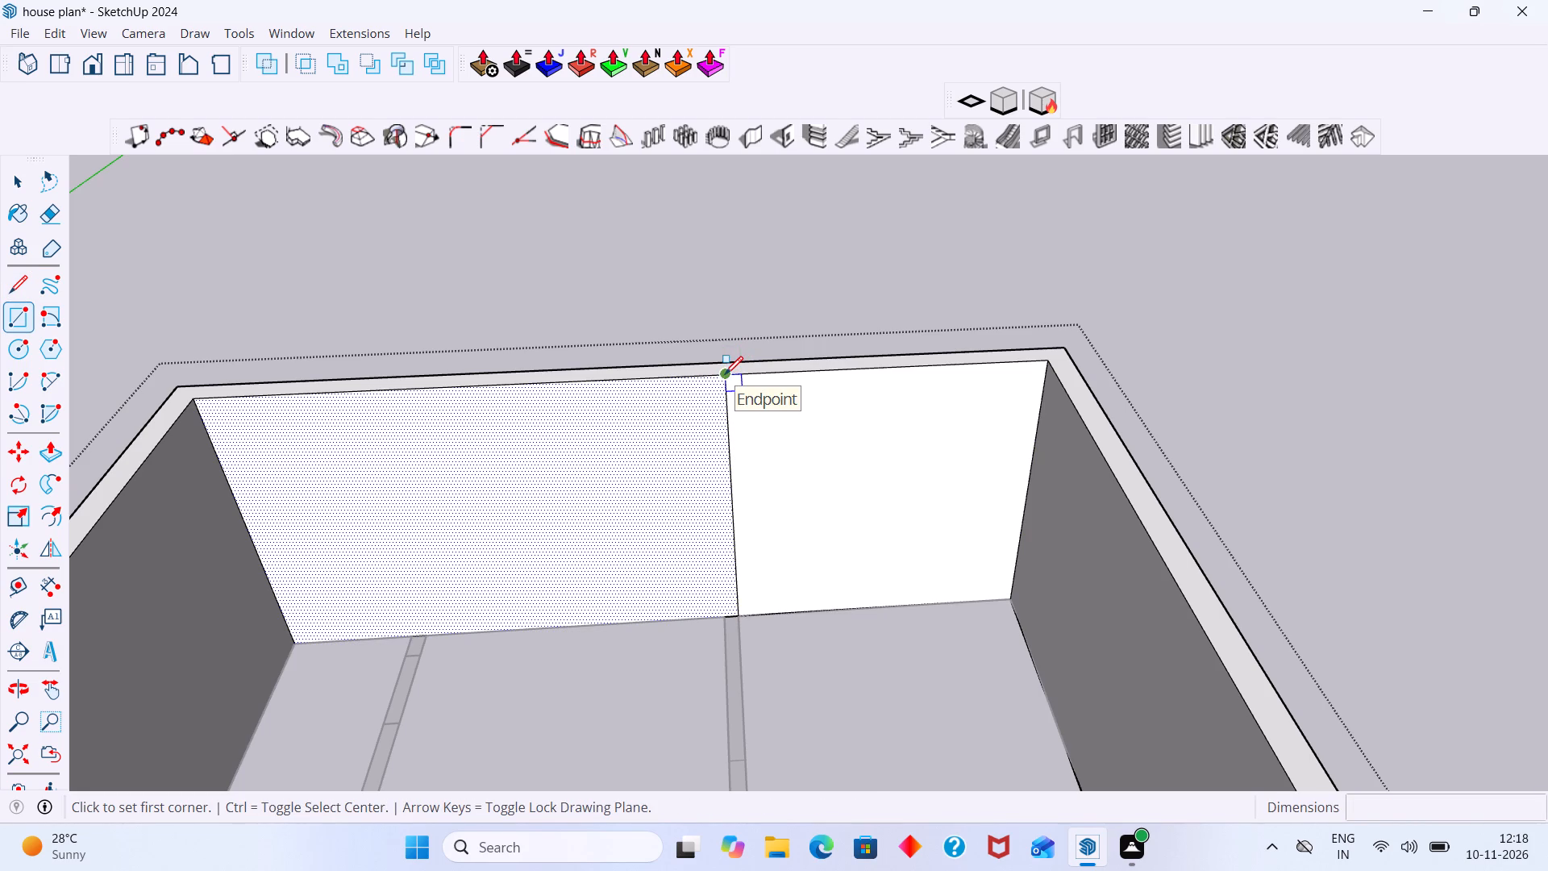
pyautogui.click(725, 374)
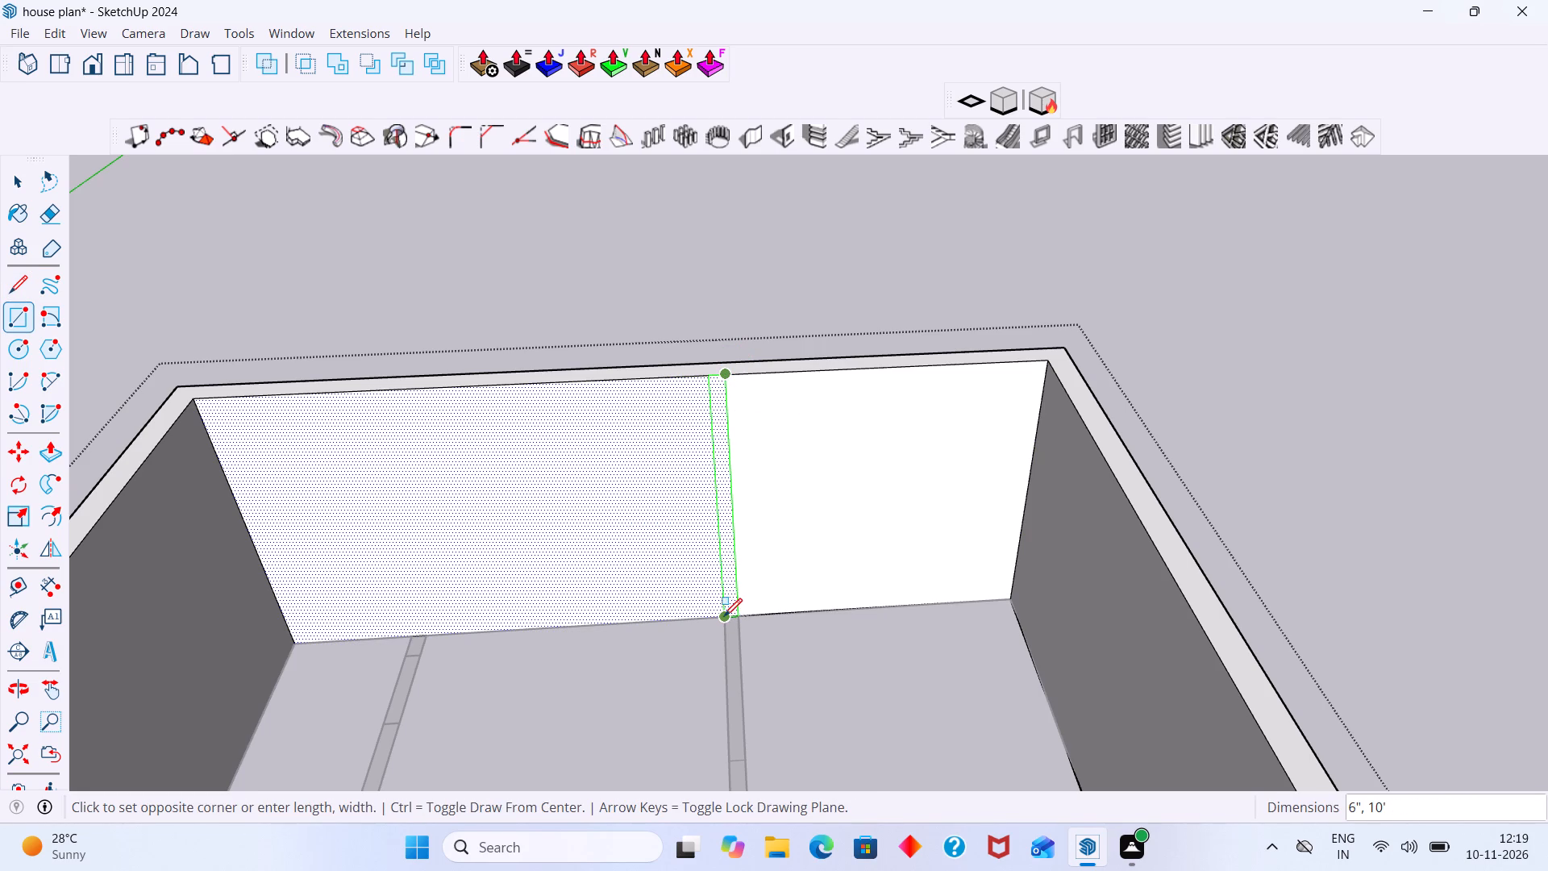
pyautogui.click(724, 618)
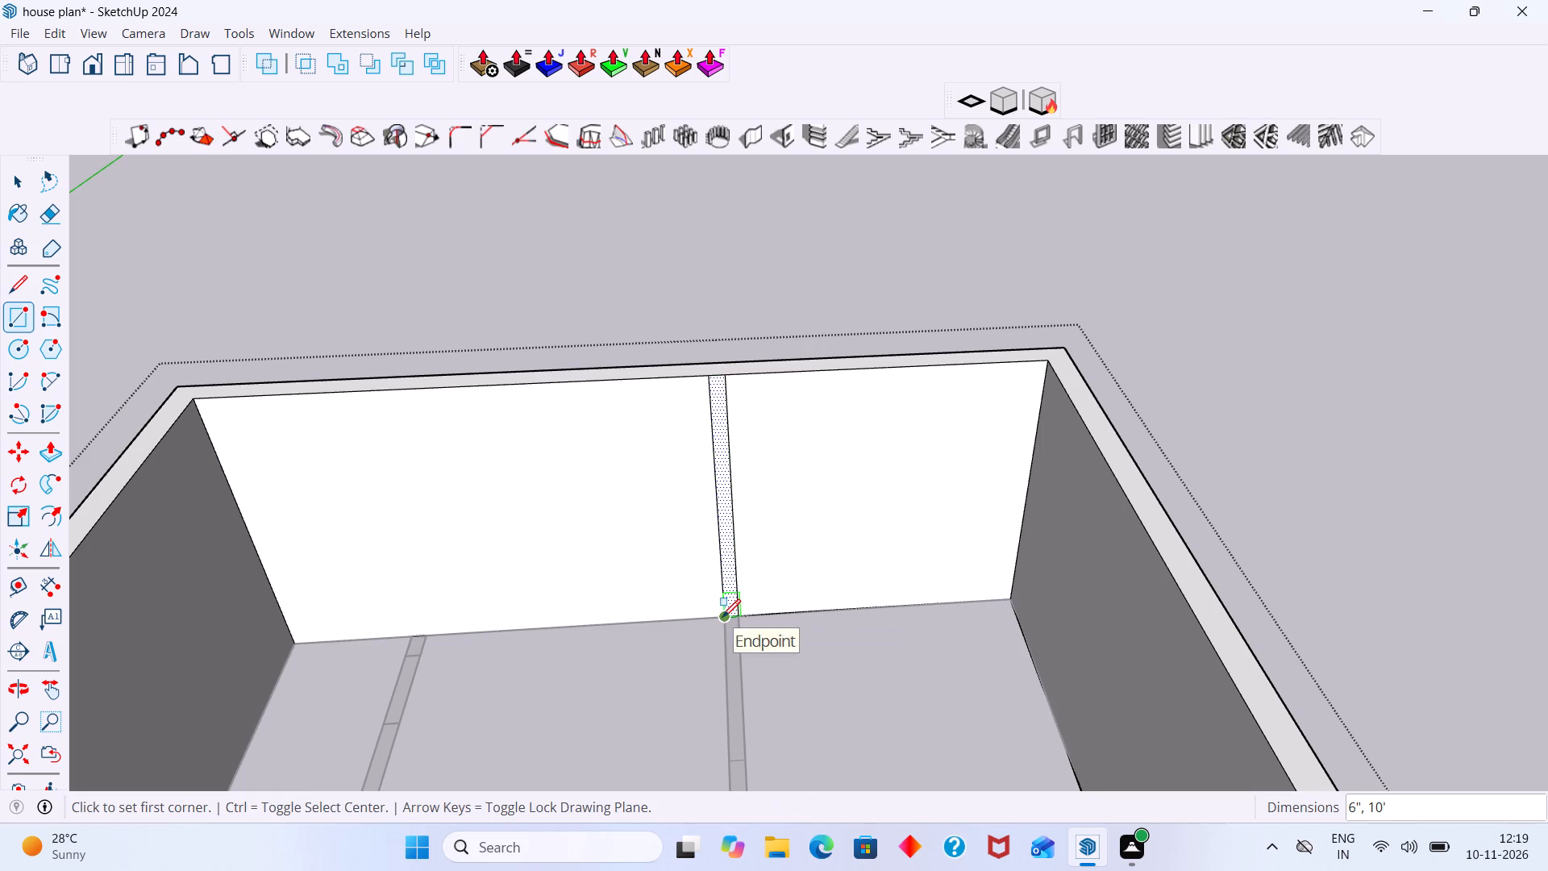
# Push/Pull the 6" by 10' strip 10' into the house along the flat partition between Bedroom-1 and Living.
pyautogui.press('p')
pyautogui.click(726, 552)
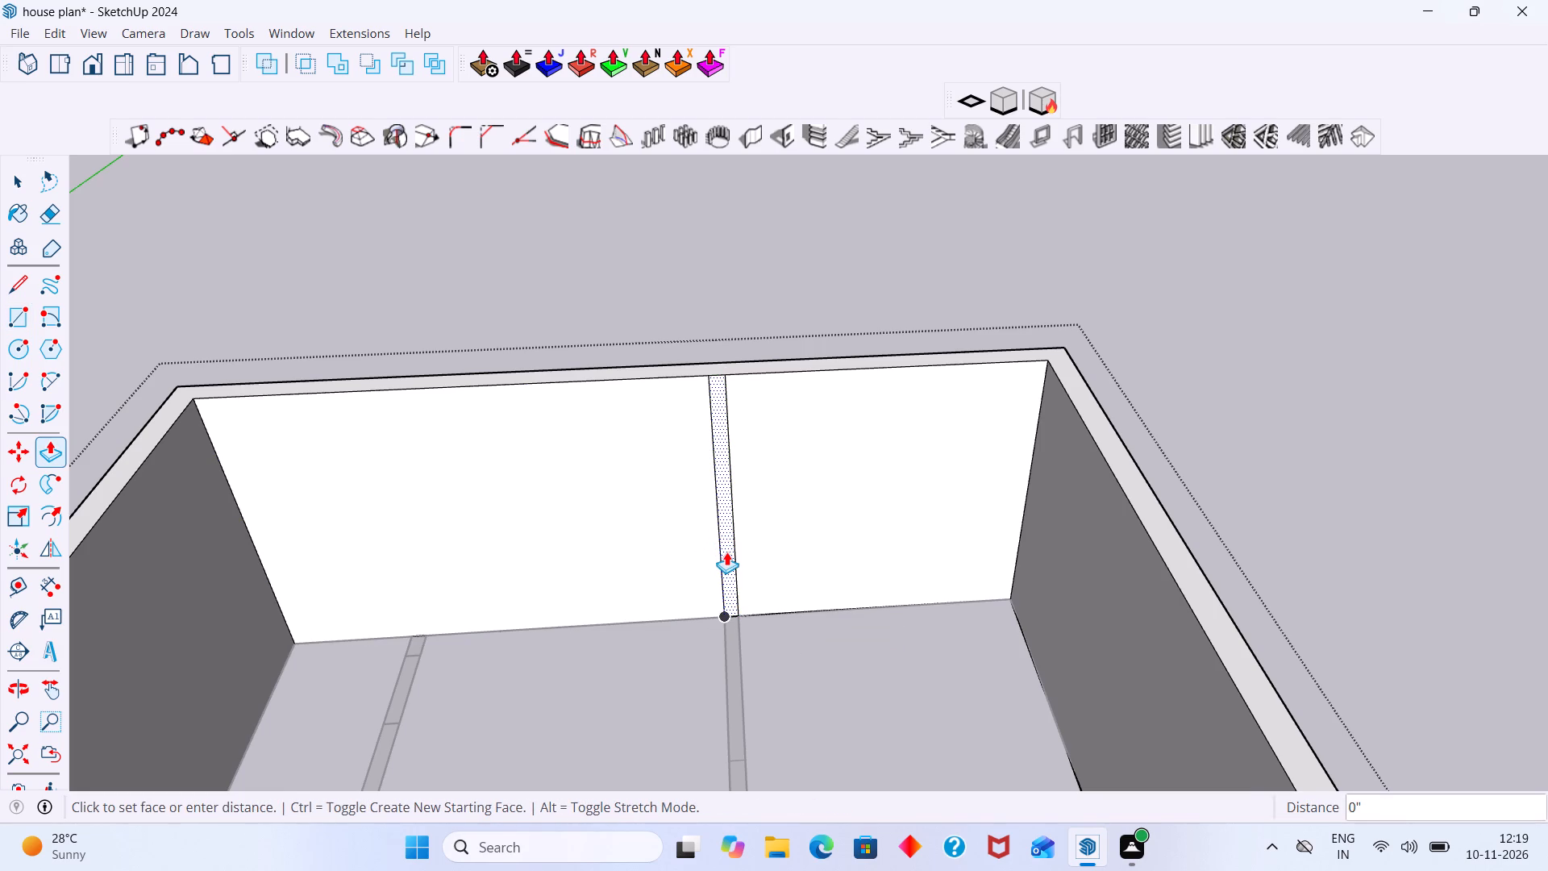
pyautogui.scroll(-6, 708, 616)
pyautogui.moveTo(726, 661); pyautogui.dragTo(999, 686, button='middle')
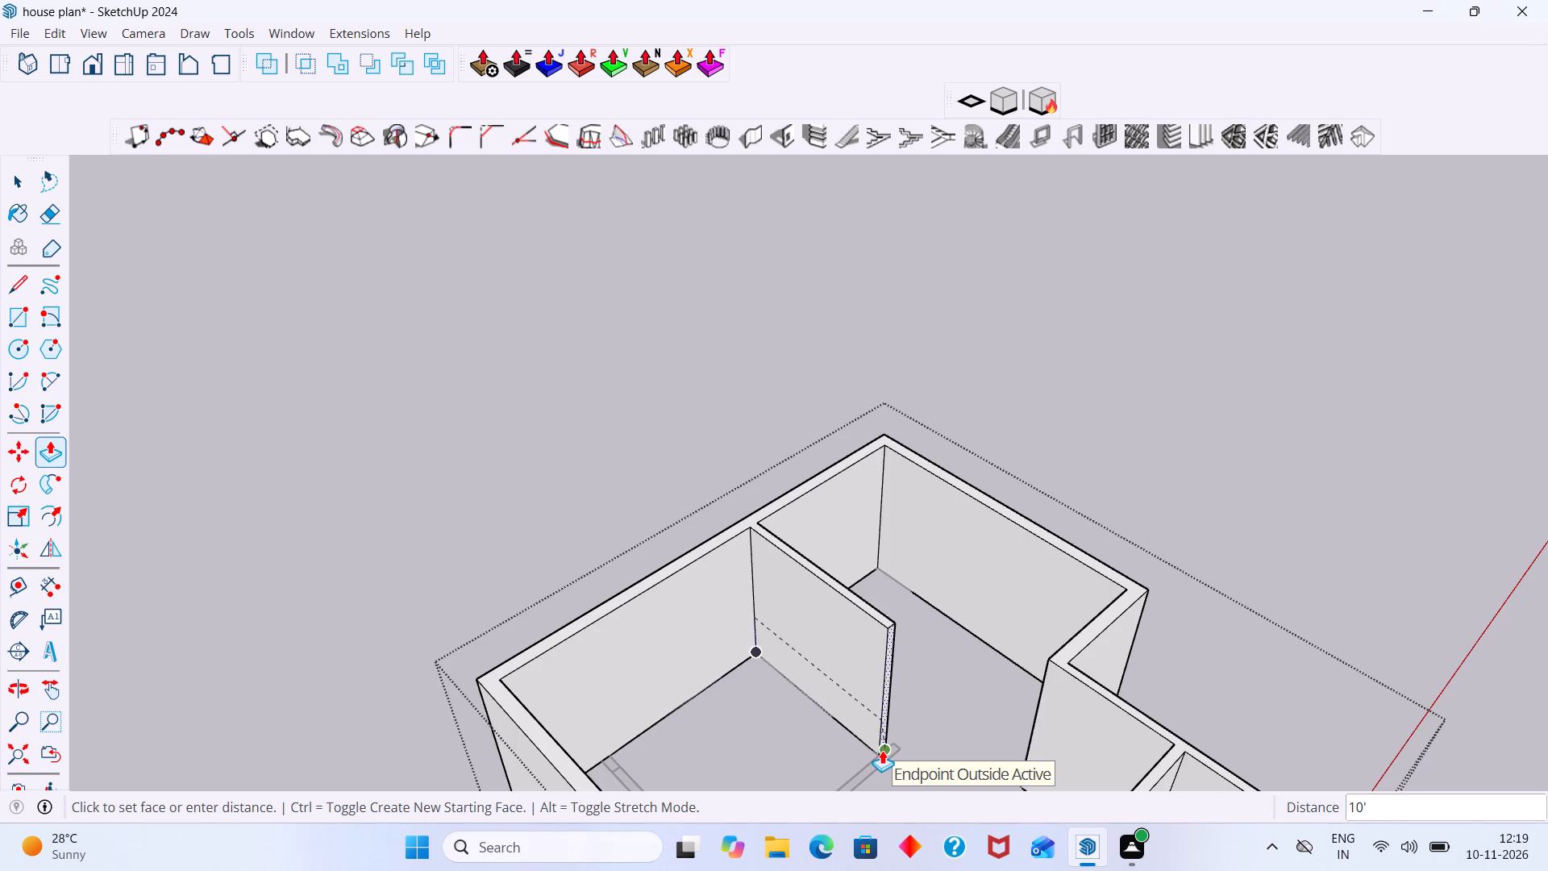
pyautogui.moveTo(867, 729); pyautogui.dragTo(801, 595, button='middle')
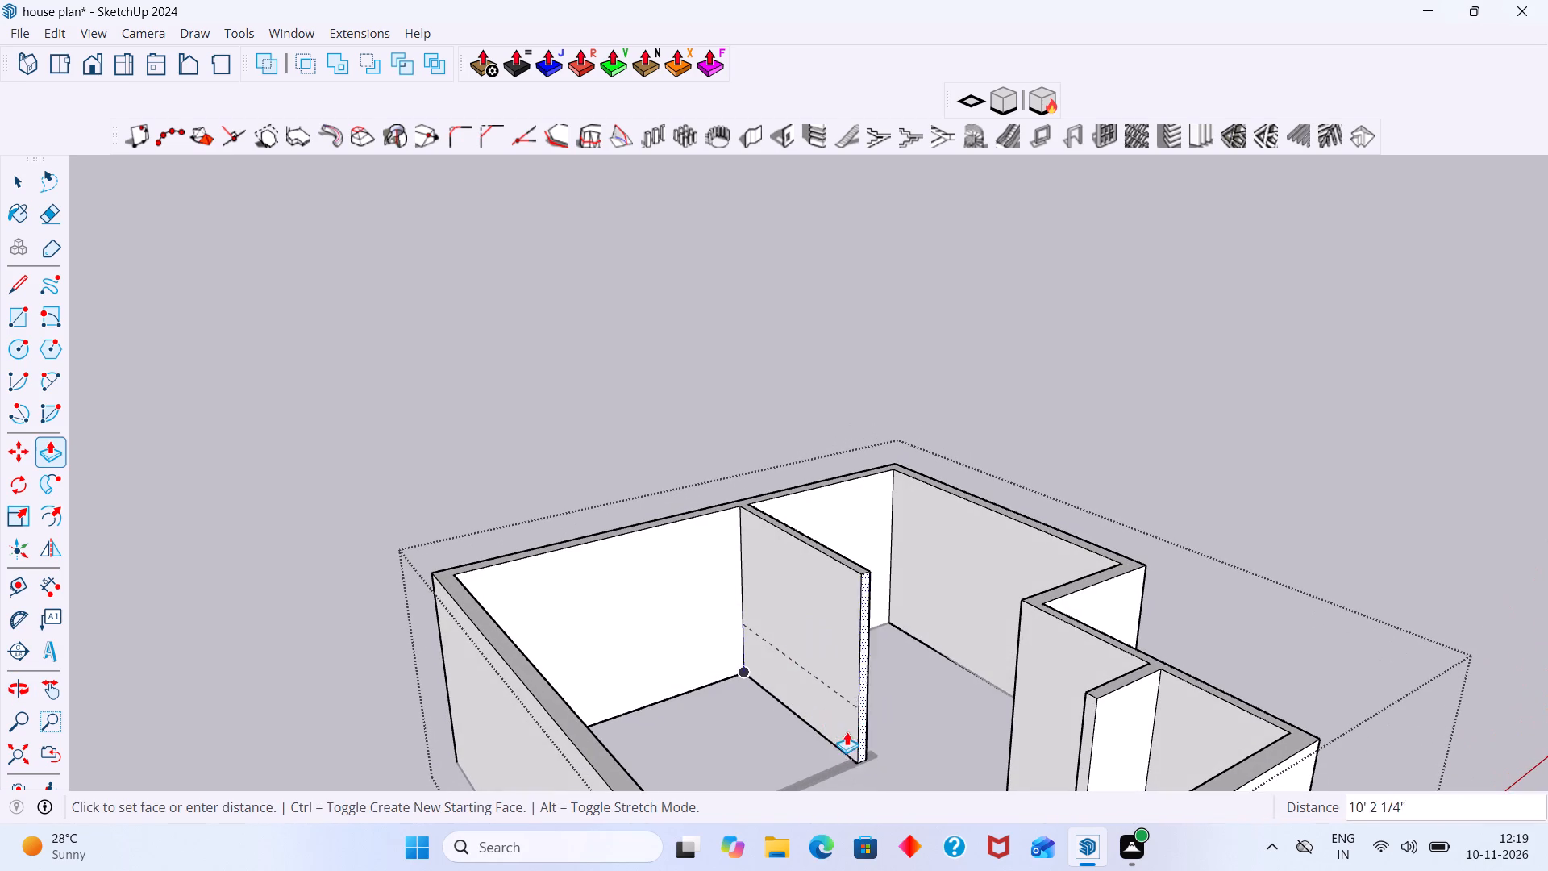
pyautogui.scroll(9, 860, 757)
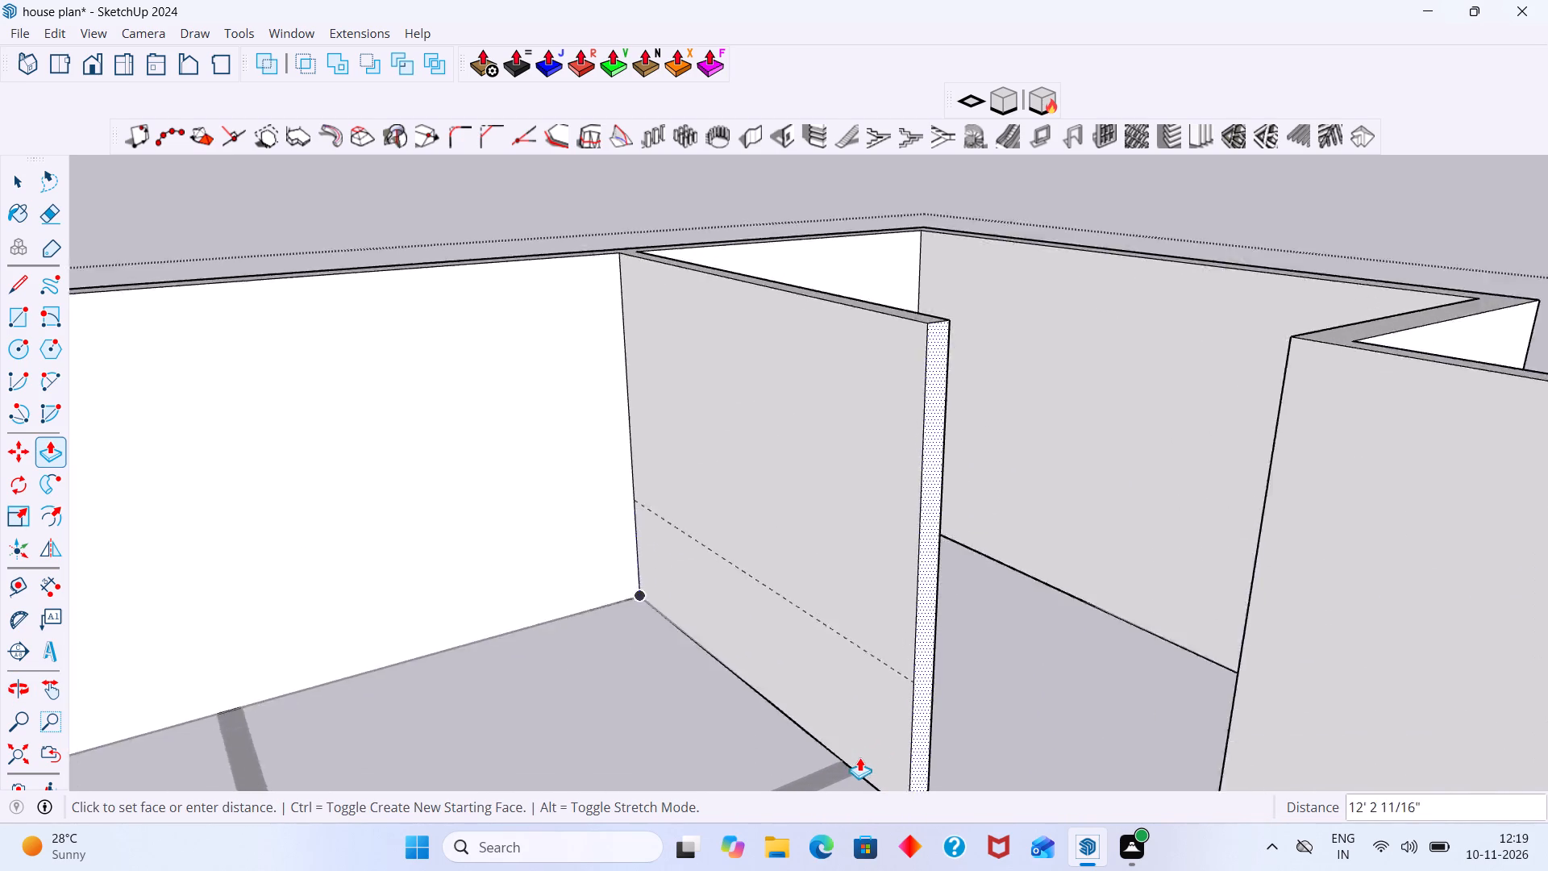
pyautogui.scroll(2, 859, 757)
pyautogui.scroll(-9, 858, 756)
pyautogui.moveTo(868, 738); pyautogui.dragTo(780, 709, button='middle')
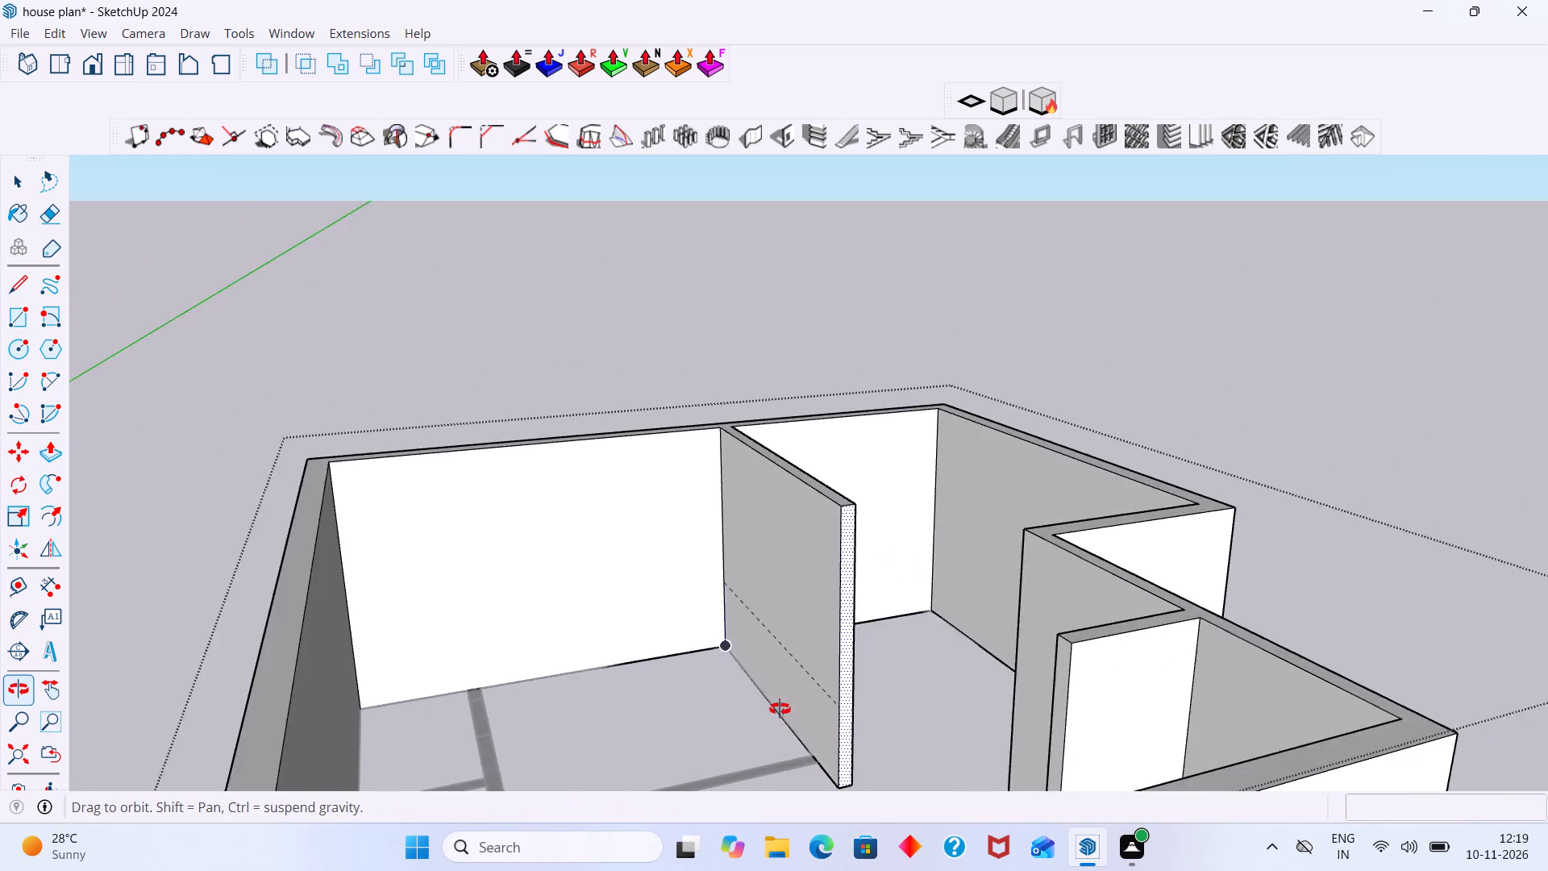
pyautogui.moveTo(780, 709); pyautogui.dragTo(726, 710, button='middle')
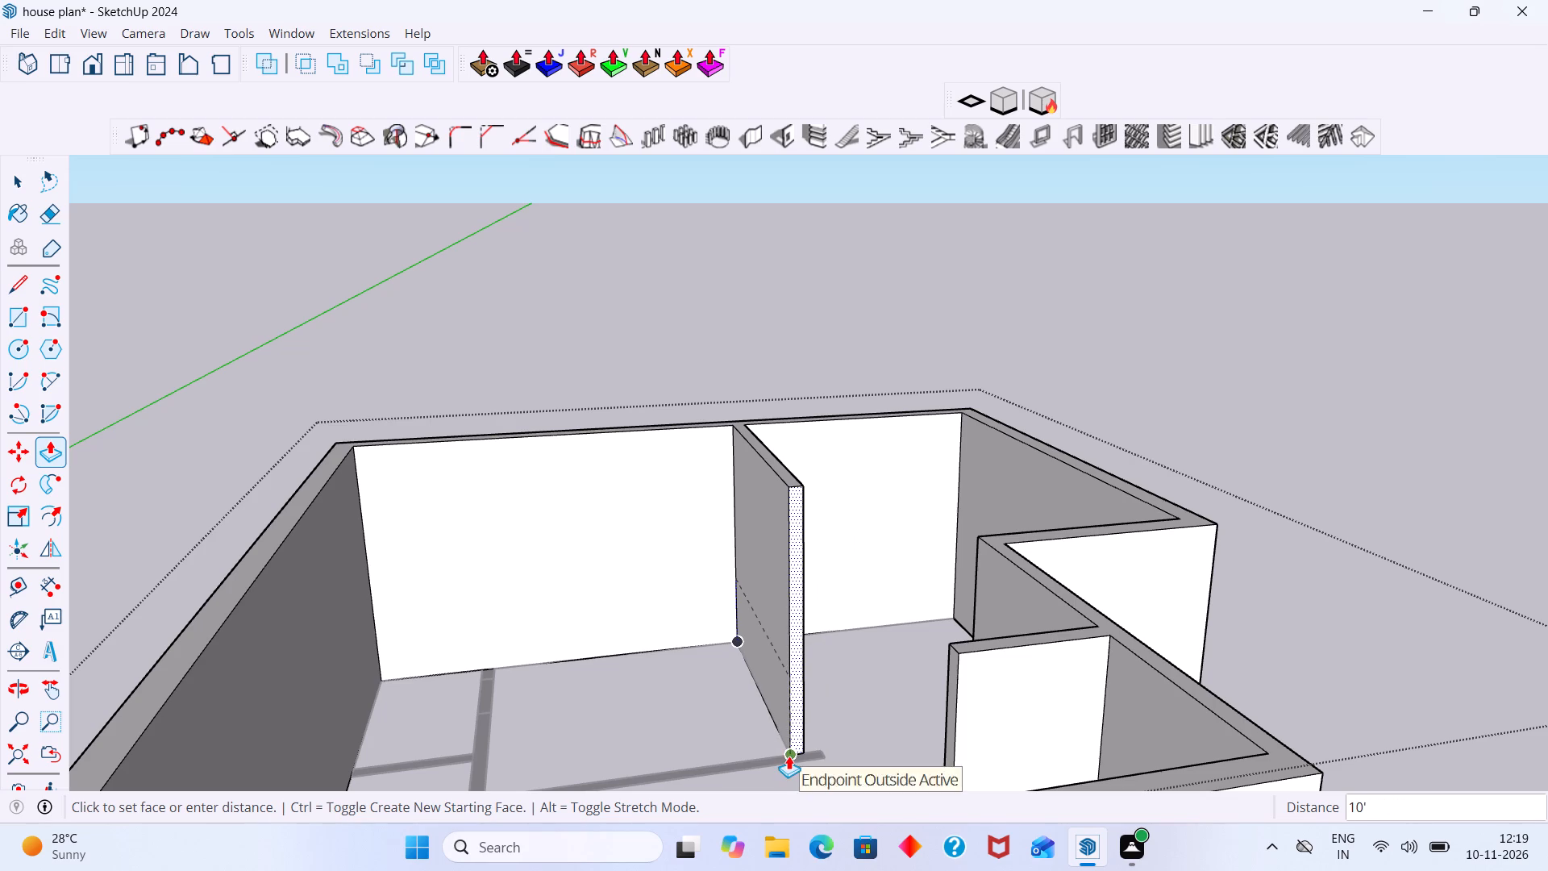
pyautogui.click(788, 752)
# Extend the new partition's end face to the outer corner of the plan's projecting wall stub, and leave the group's editing.
pyautogui.scroll(-3, 807, 747)
pyautogui.moveTo(805, 746); pyautogui.dragTo(897, 862, button='middle')
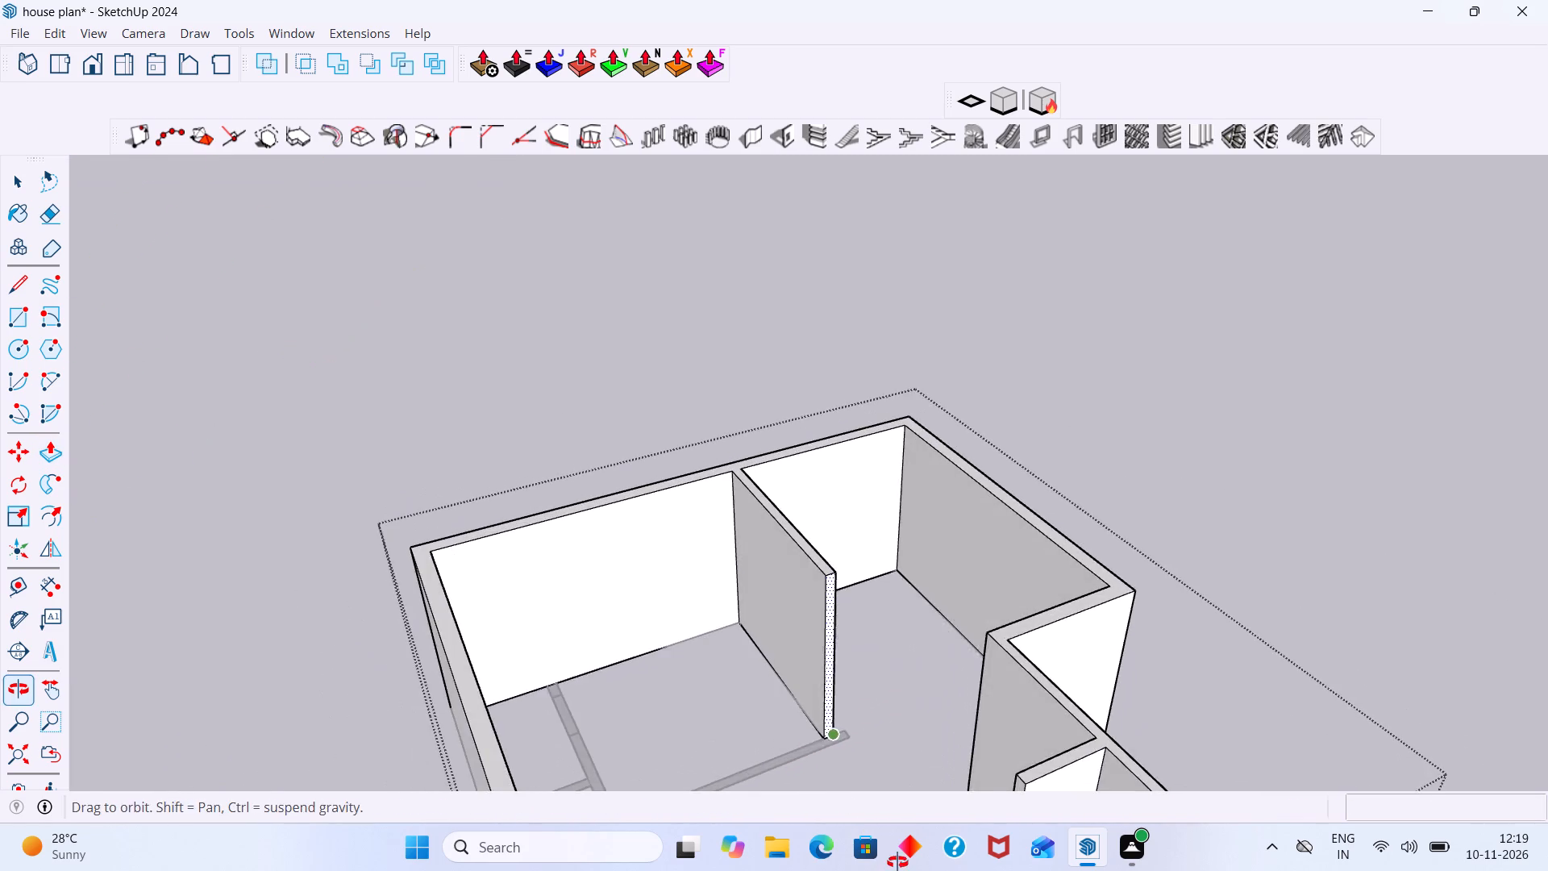
pyautogui.moveTo(897, 862); pyautogui.dragTo(898, 861, button='middle')
pyautogui.scroll(8, 809, 717)
pyautogui.click(836, 726)
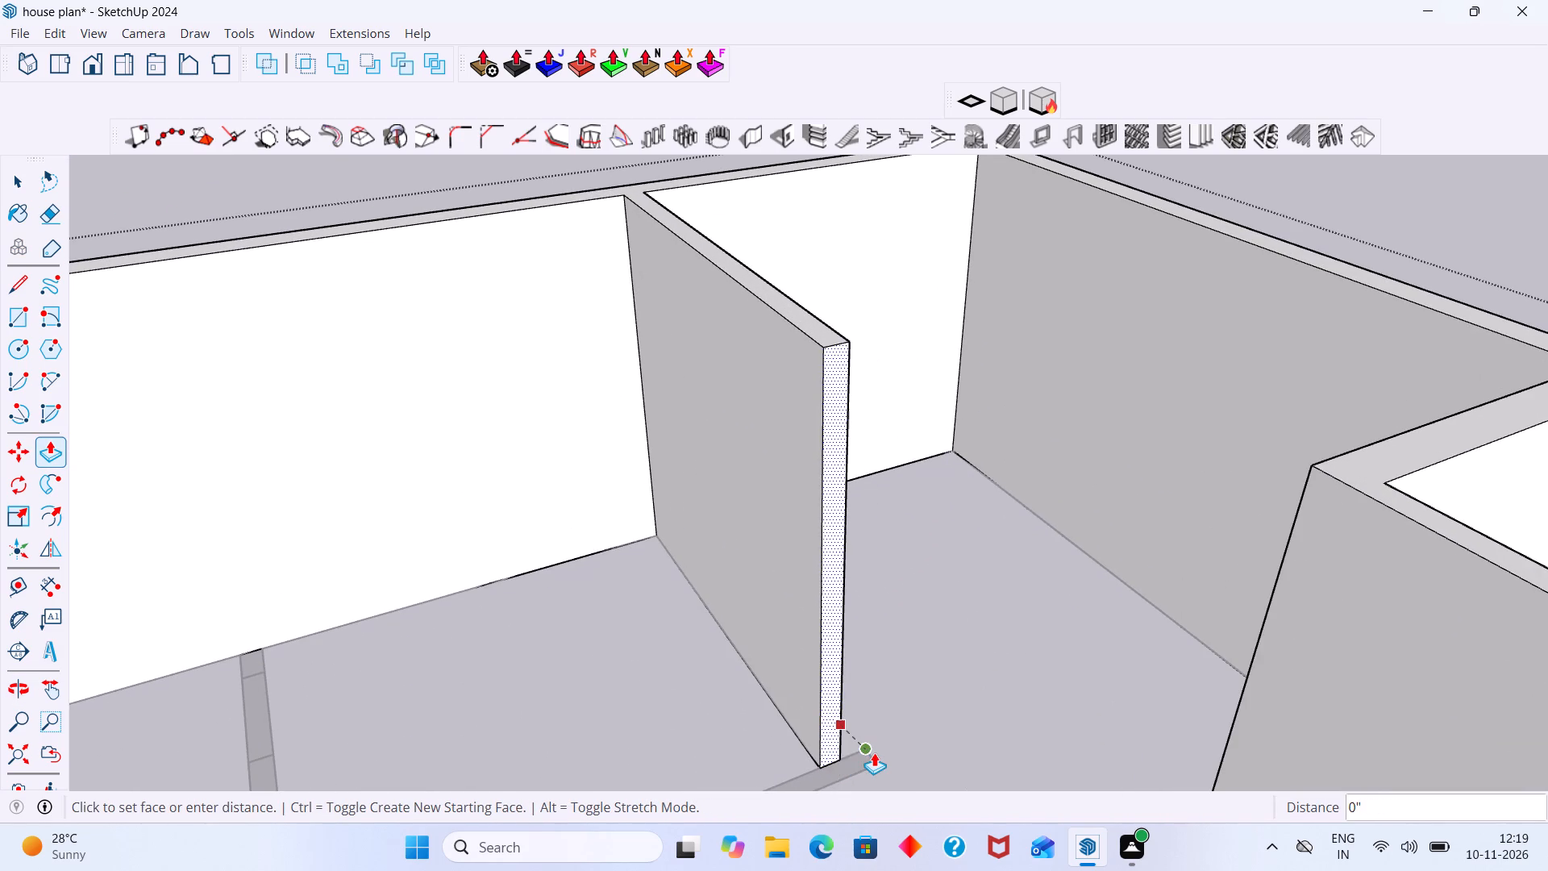
pyautogui.click(878, 760)
pyautogui.press('space')
pyautogui.scroll(-10, 900, 729)
pyautogui.click(1129, 411)
pyautogui.scroll(-6, 959, 527)
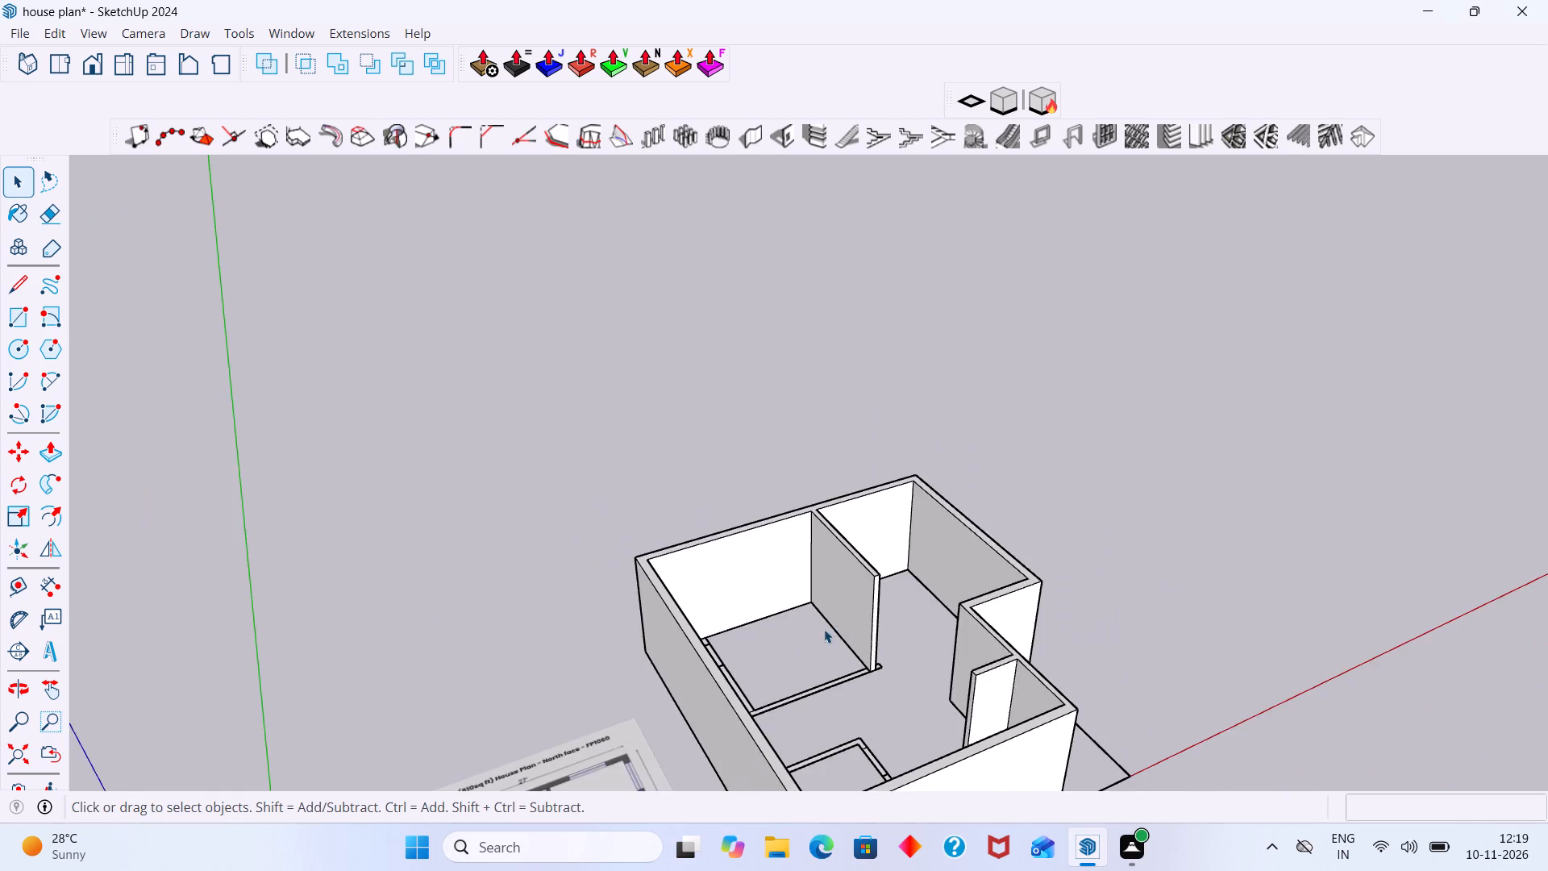
# Examine the new Bedroom-1 partition and the remaining flat interior walls from several sides.
pyautogui.moveTo(771, 665); pyautogui.dragTo(542, 688, button='middle')
pyautogui.scroll(5, 730, 612)
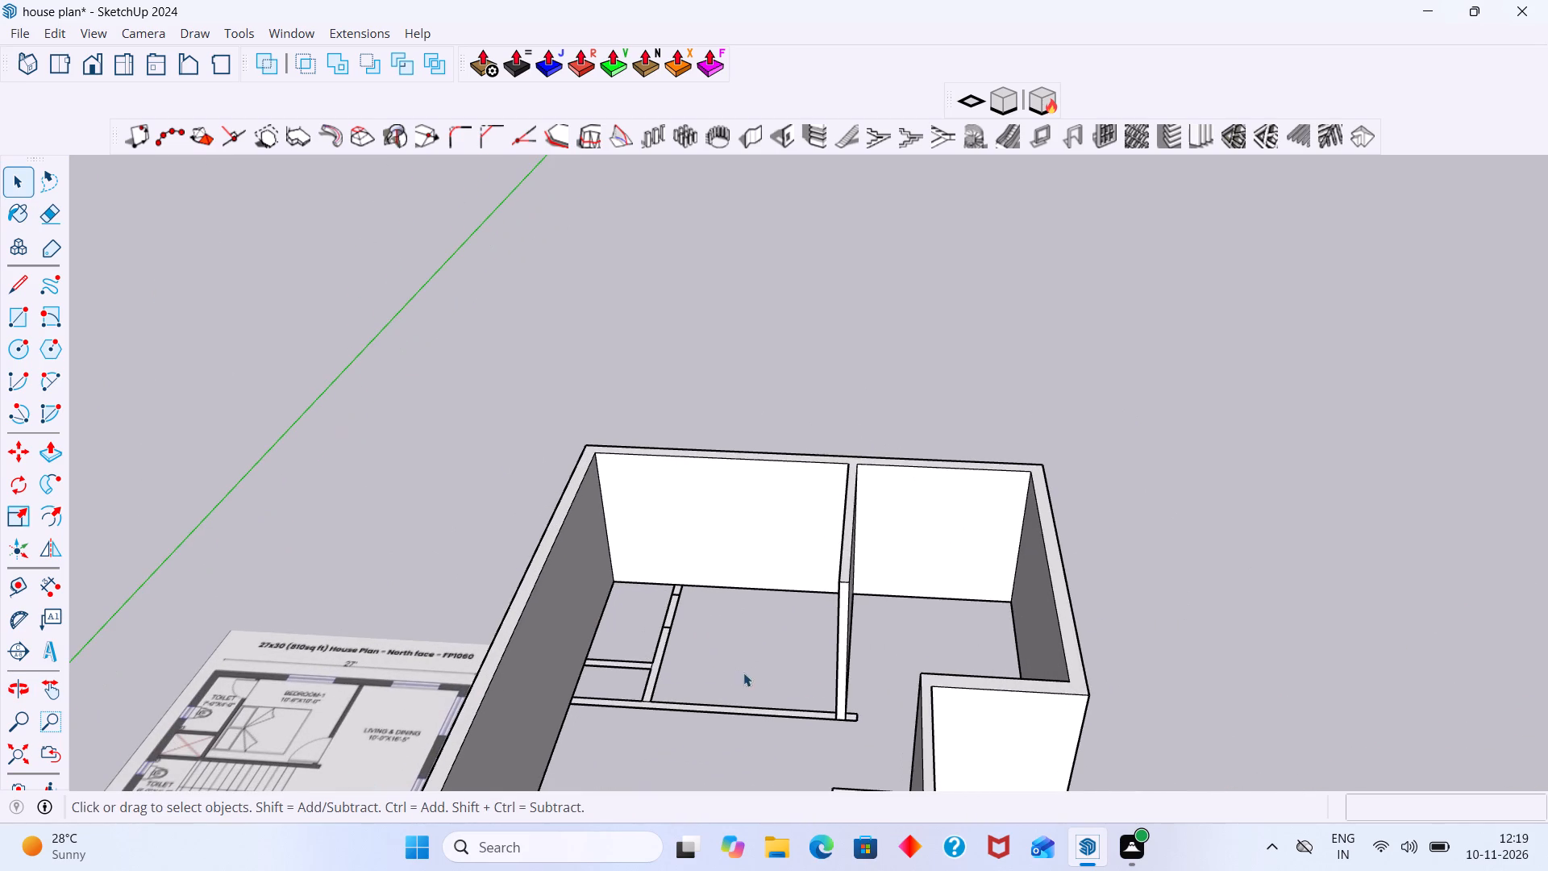
pyautogui.scroll(1, 841, 682)
pyautogui.scroll(5, 630, 632)
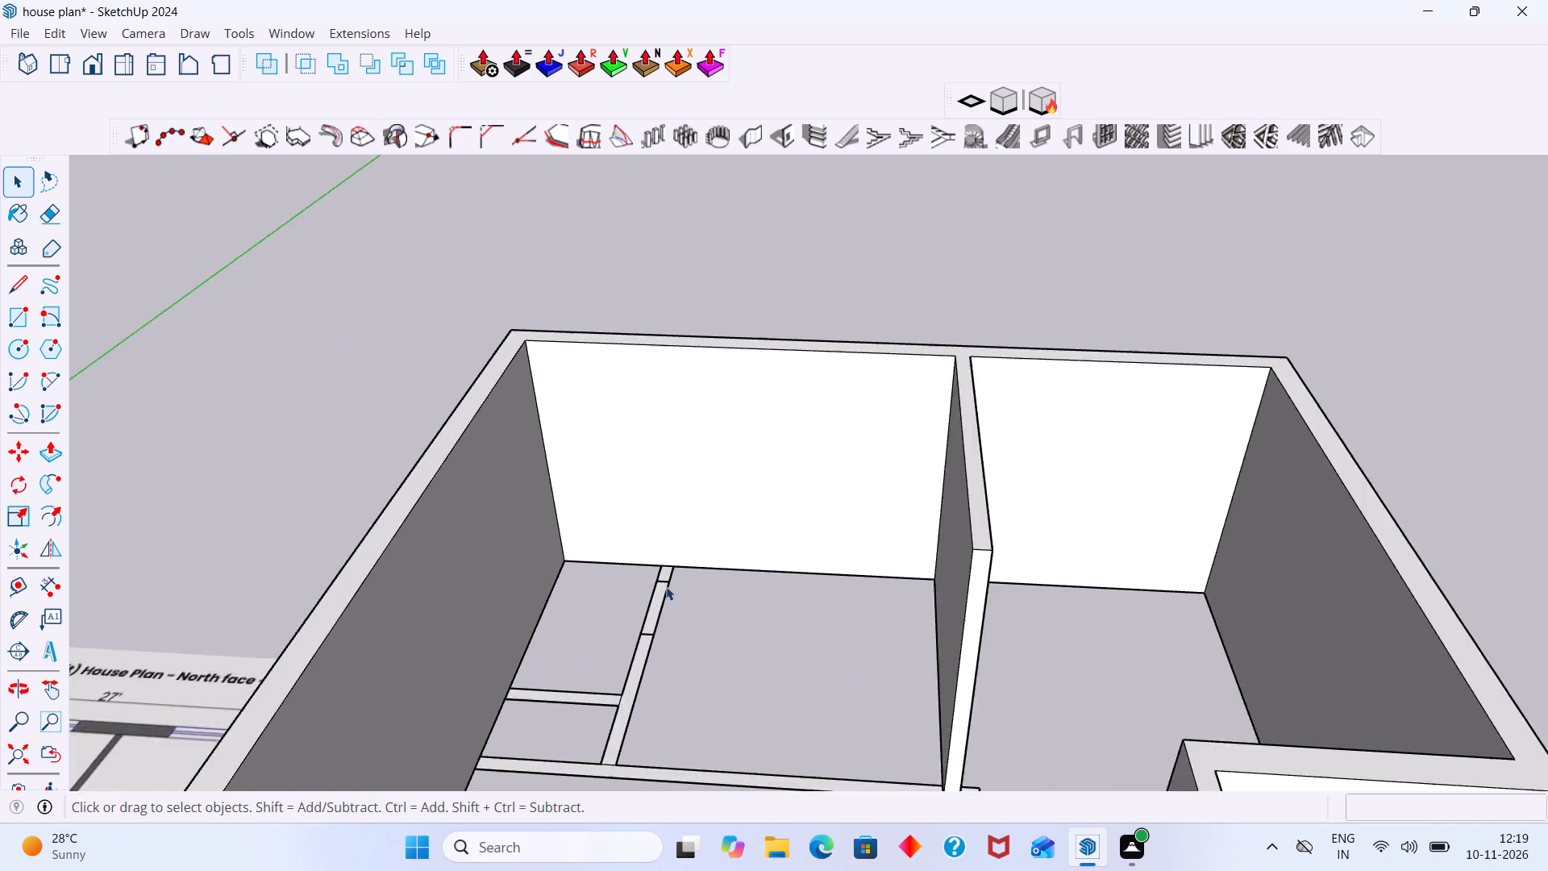
pyautogui.scroll(6, 666, 586)
pyautogui.scroll(-6, 672, 567)
pyautogui.scroll(-6, 943, 449)
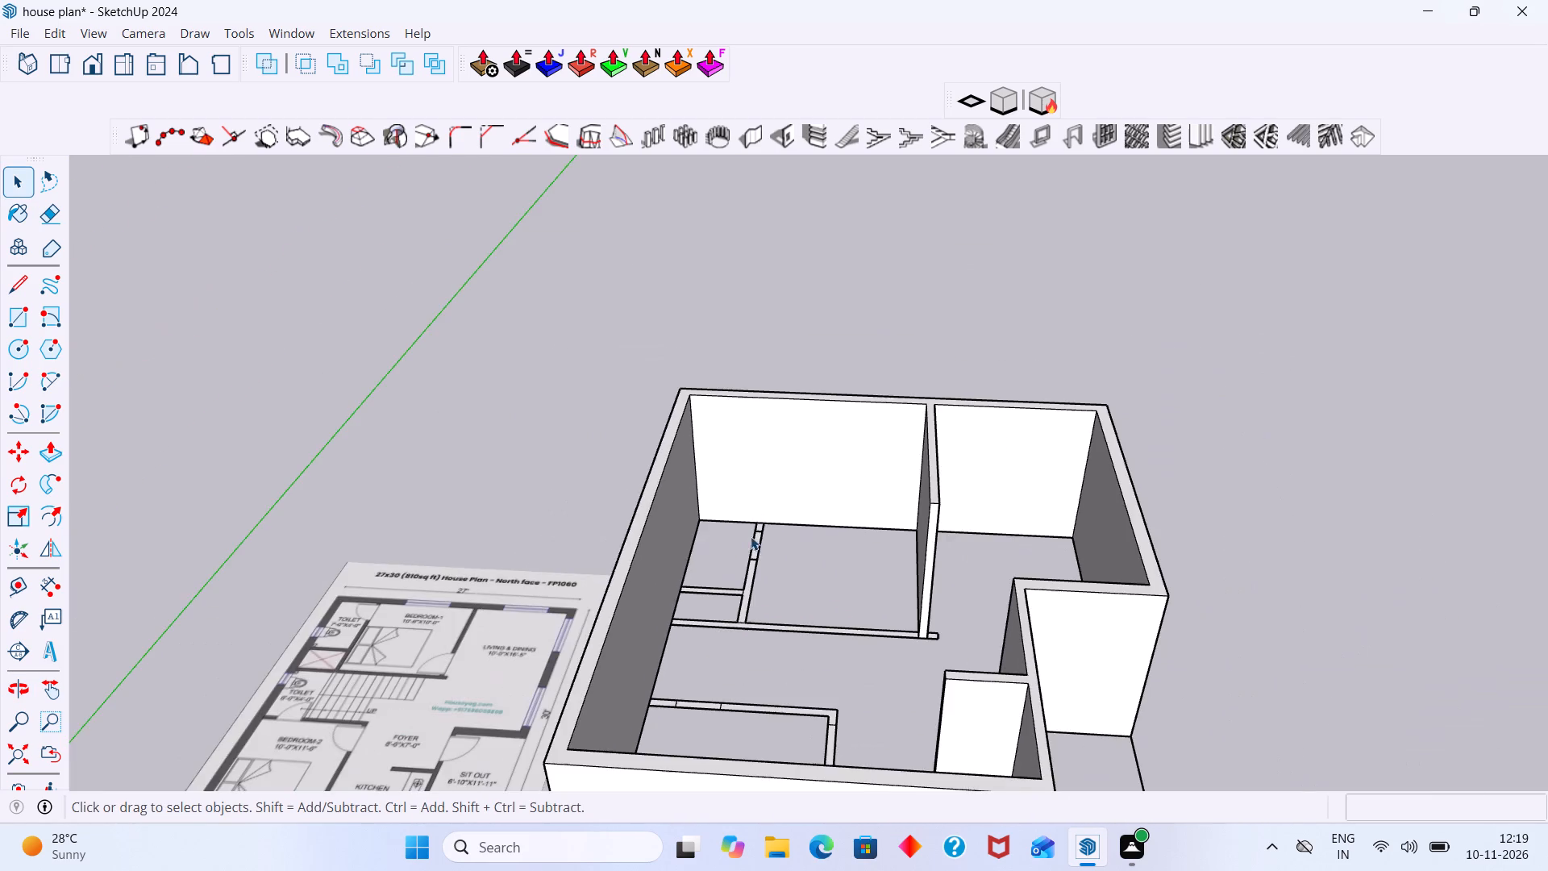
pyautogui.moveTo(680, 624); pyautogui.dragTo(1135, 653, button='middle')
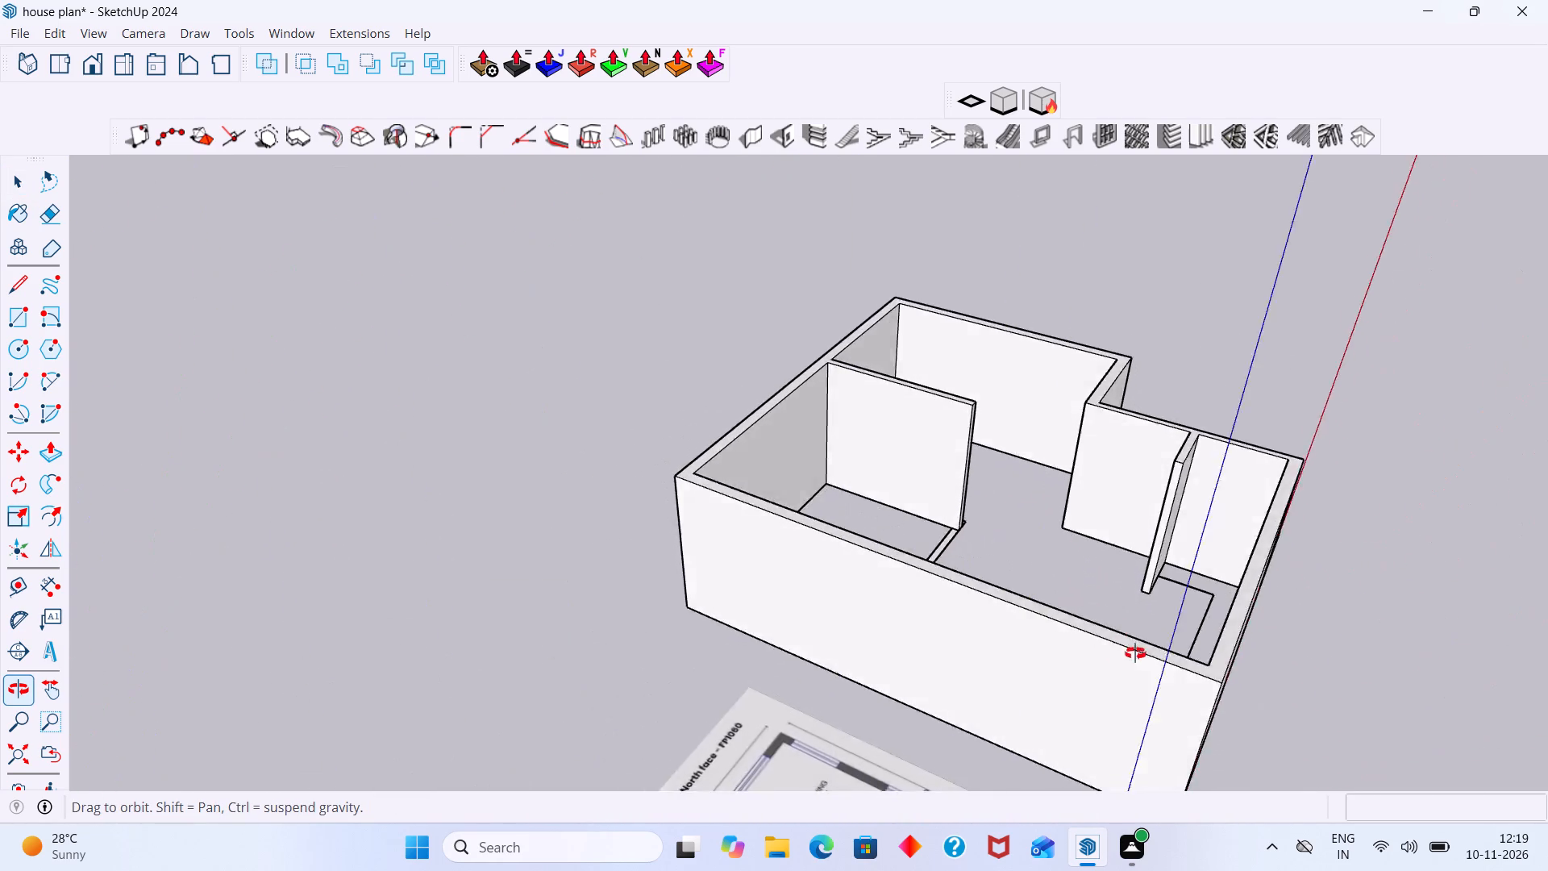
pyautogui.moveTo(1135, 653); pyautogui.dragTo(297, 644, button='middle')
pyautogui.moveTo(604, 545); pyautogui.dragTo(201, 586, button='middle')
pyautogui.moveTo(549, 402); pyautogui.dragTo(773, 439, button='middle')
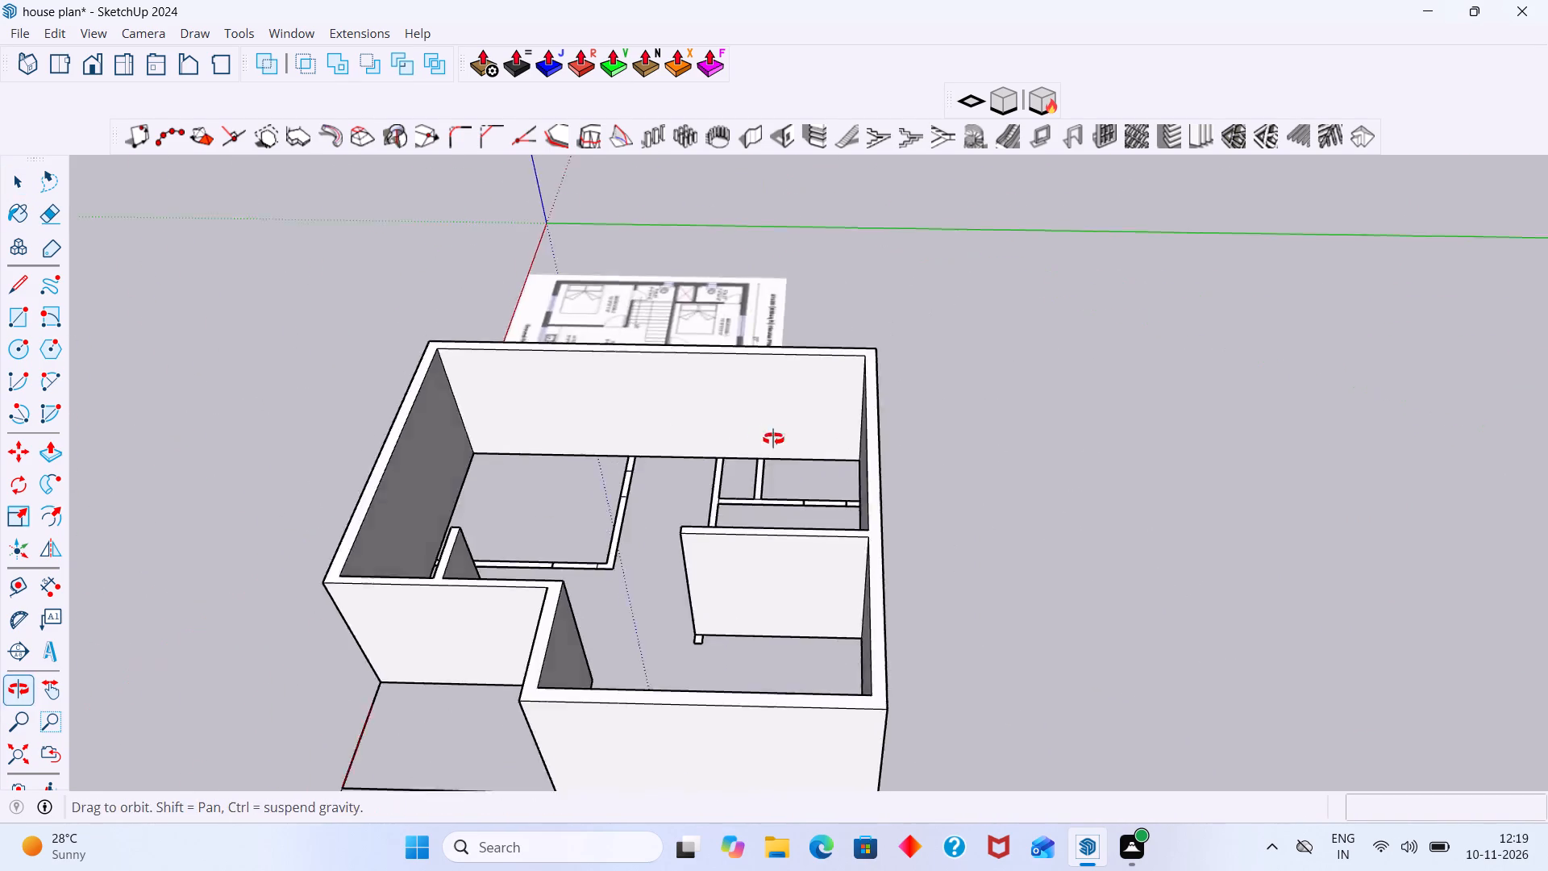
pyautogui.moveTo(773, 439); pyautogui.dragTo(654, 478, button='middle')
# Open the wall group for editing at the long outer wall where Bedroom-2's flat partition meets it.
pyautogui.scroll(6, 543, 510)
pyautogui.moveTo(635, 467); pyautogui.dragTo(942, 402, button='middle')
pyautogui.scroll(9, 705, 445)
pyautogui.moveTo(600, 522); pyautogui.dragTo(458, 516, button='middle')
pyautogui.scroll(2, 523, 470)
pyautogui.doubleClick(550, 387)
pyautogui.click(551, 387)
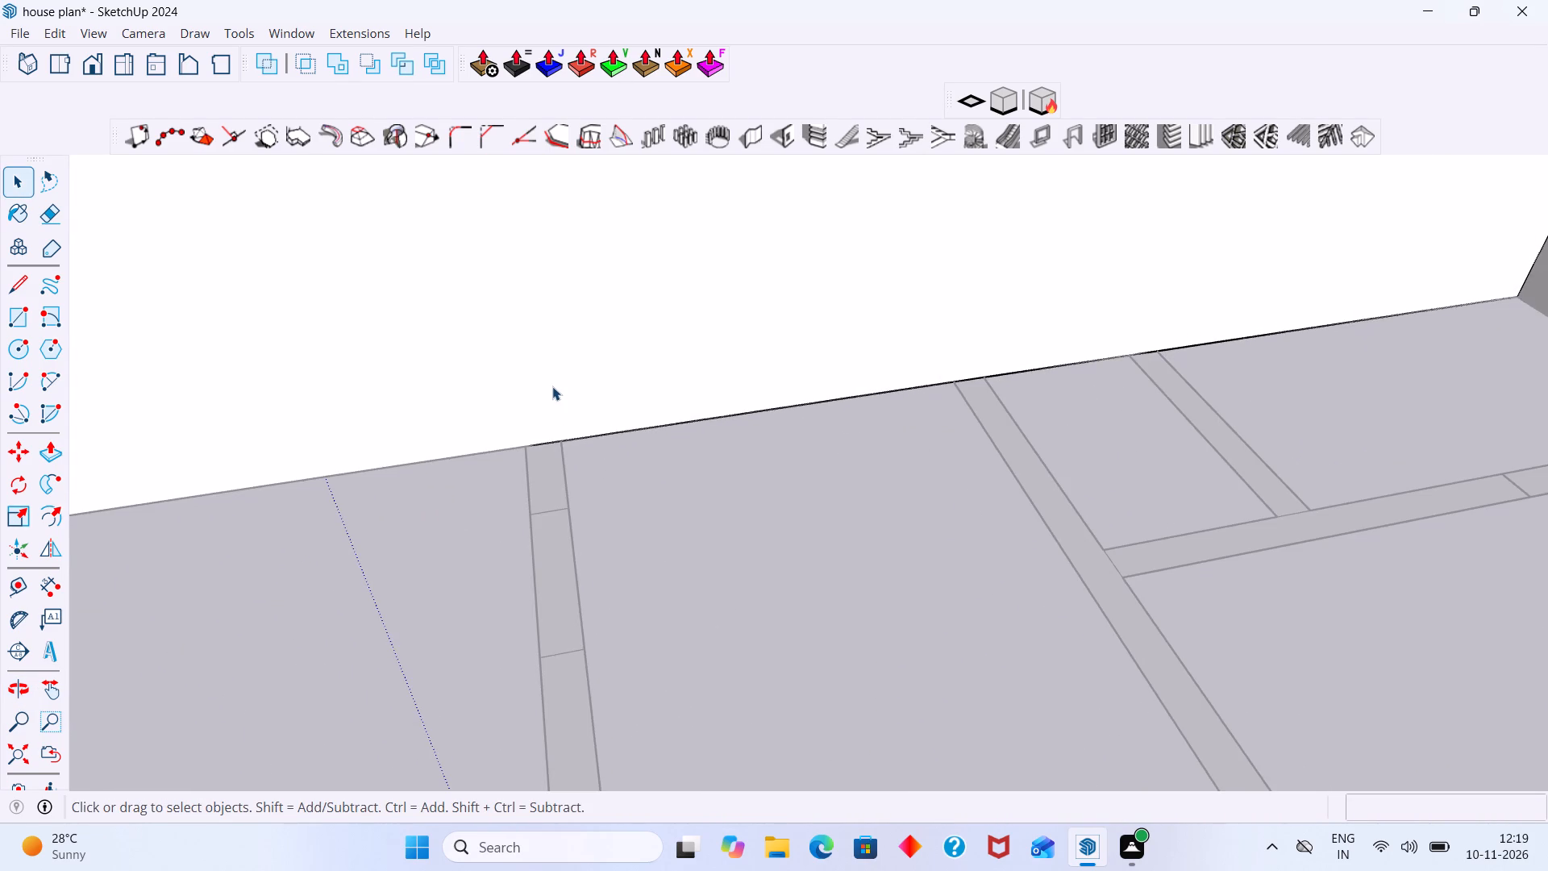
pyautogui.press('l')
pyautogui.scroll(-9, 577, 443)
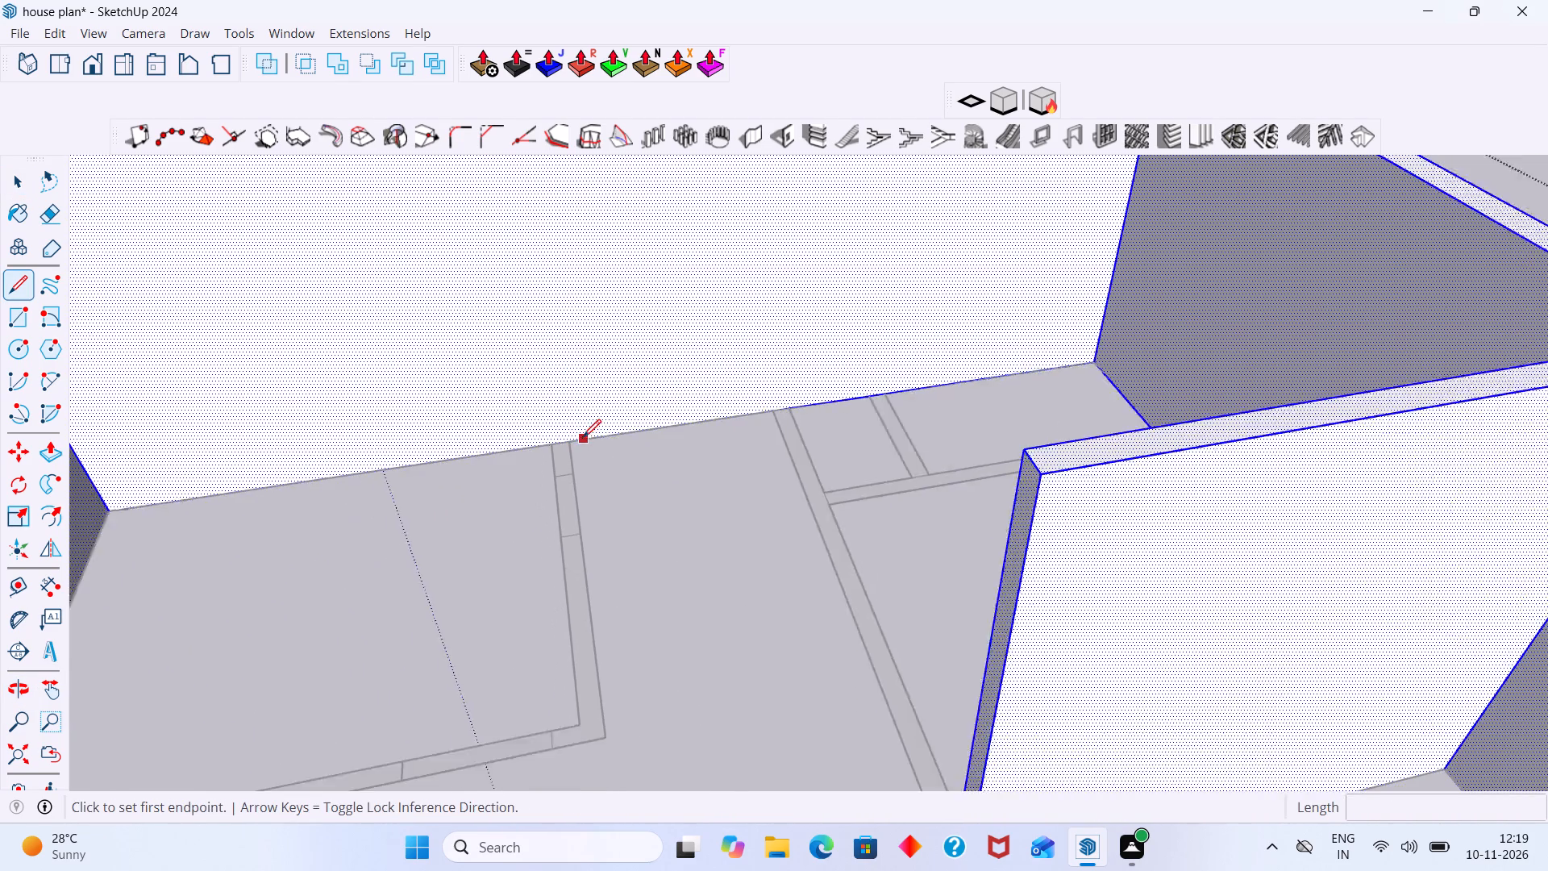
pyautogui.scroll(-1, 583, 437)
pyautogui.keyDown('shift'); pyautogui.moveTo(598, 447); pyautogui.dragTo(590, 611, button='middle'); pyautogui.keyUp('shift')
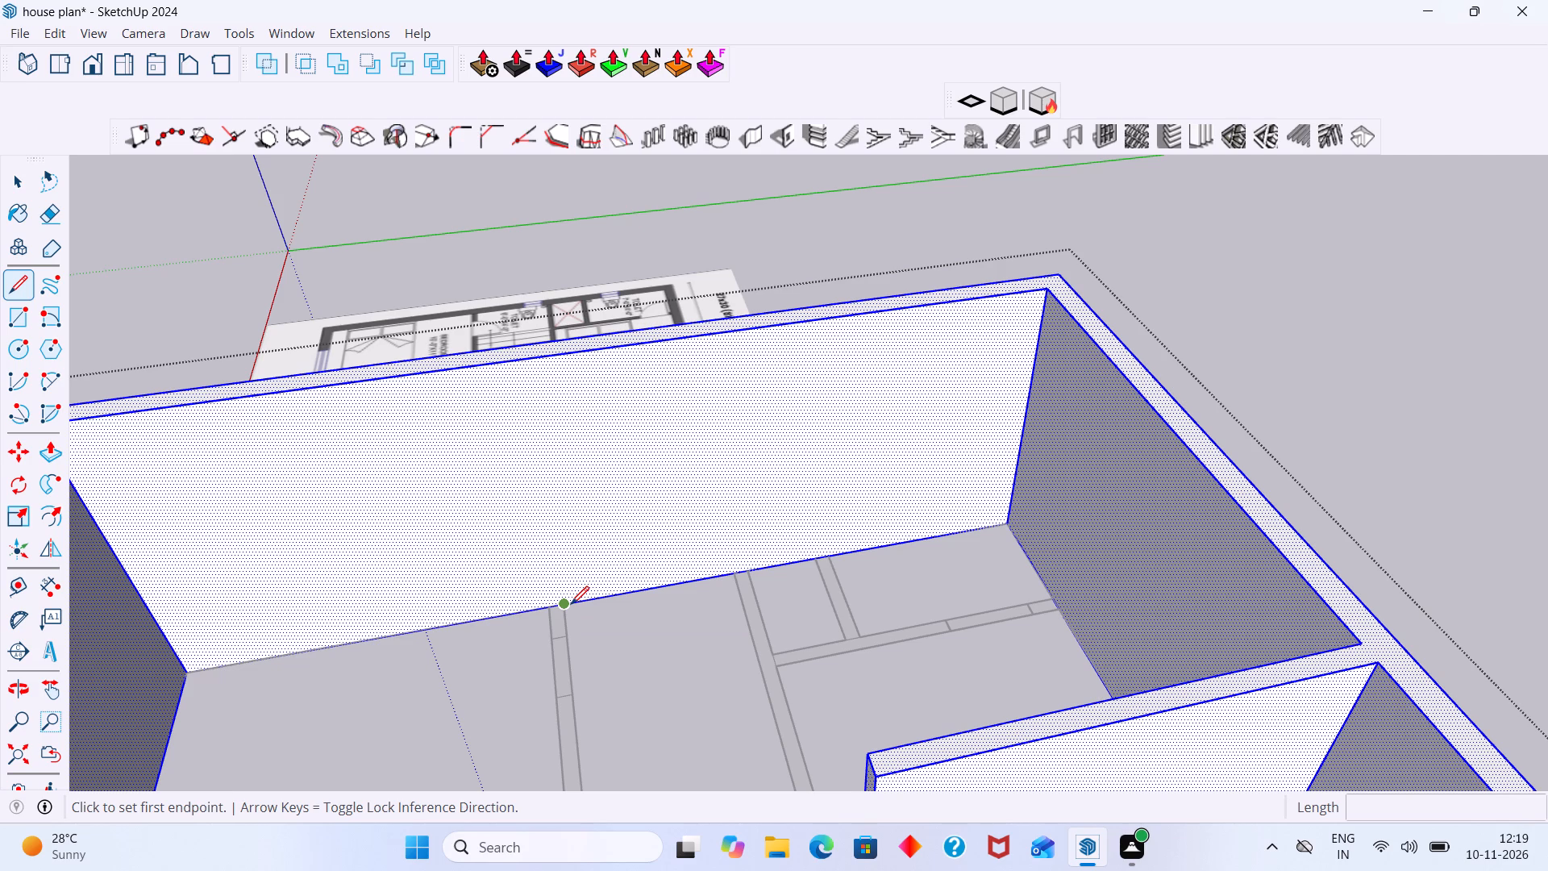
pyautogui.press('space')
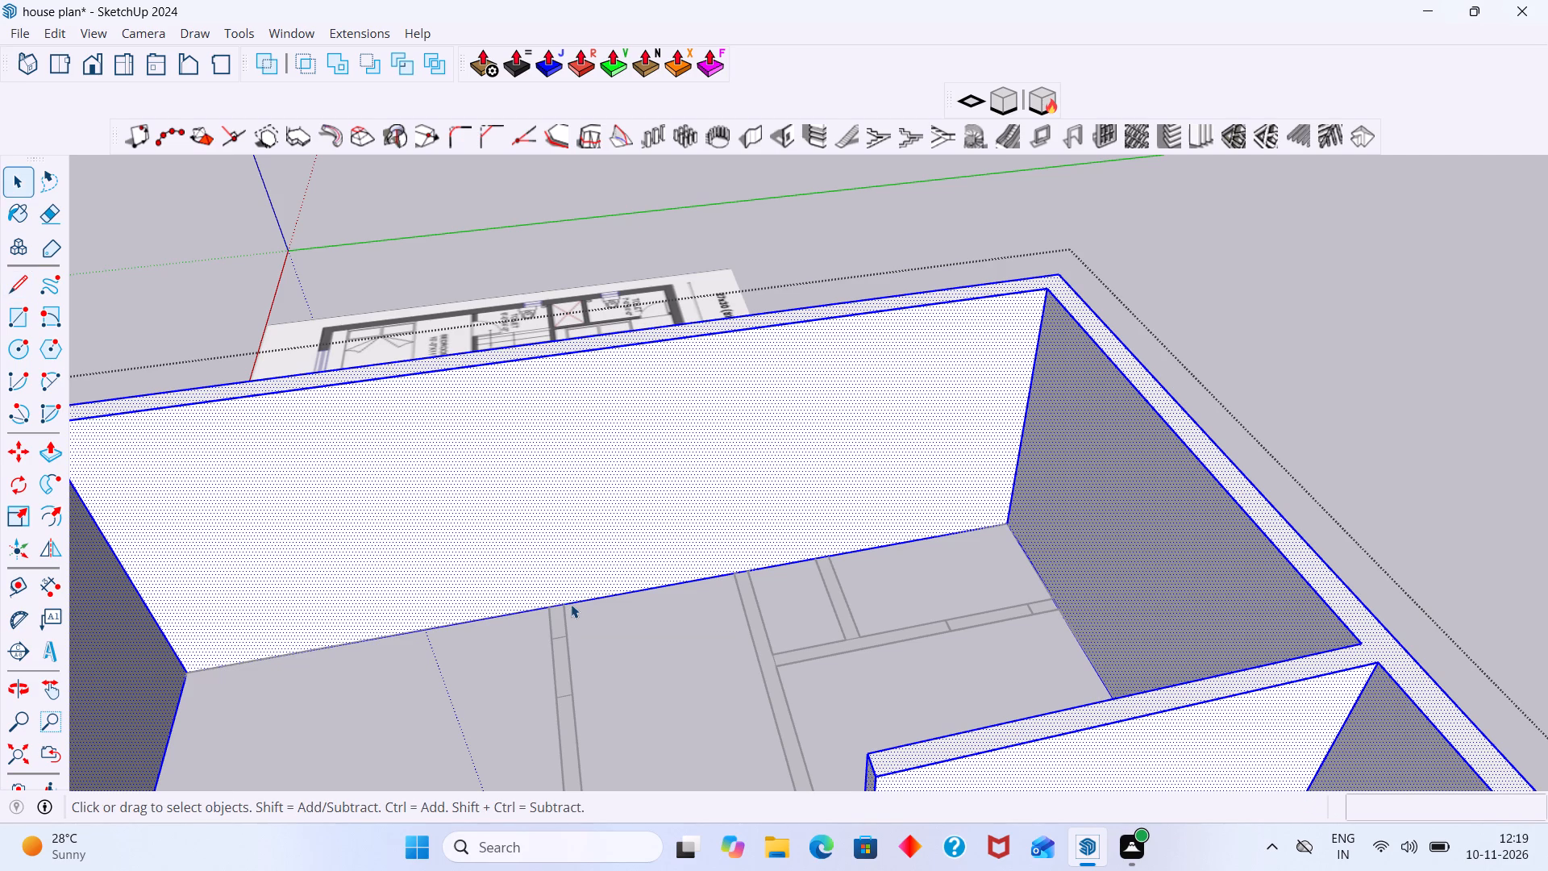
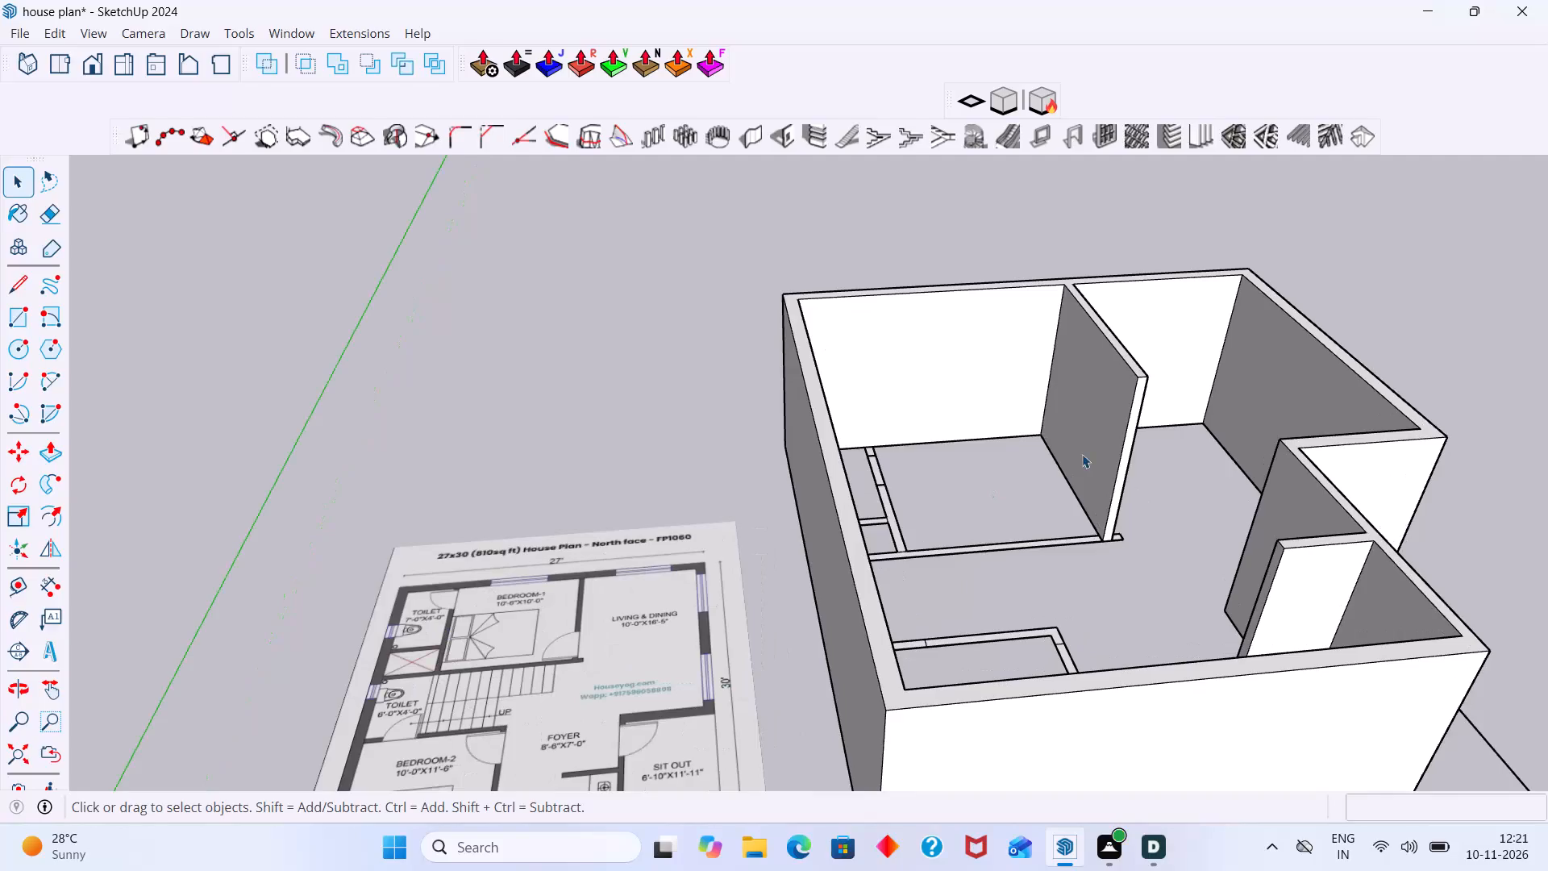
# Outline a 6" by 10' strip on the outer wall's inner face above the flat partition between the toilet and Bedroom-1.
pyautogui.moveTo(868, 488); pyautogui.dragTo(809, 506, button='middle')
pyautogui.scroll(6, 992, 404)
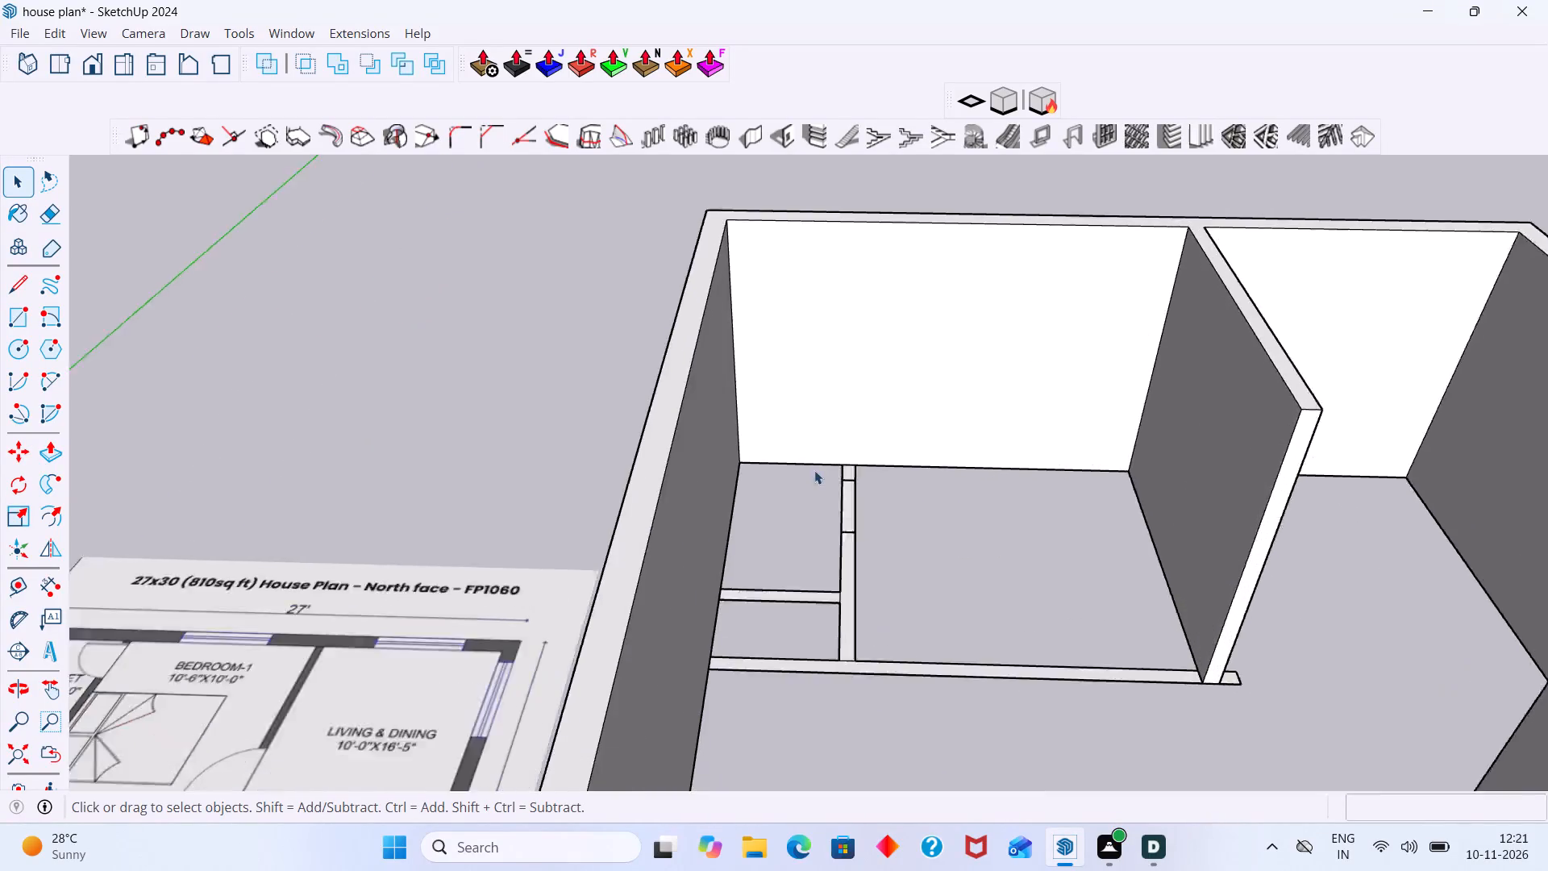
pyautogui.scroll(5, 814, 470)
pyautogui.tripleClick(878, 396)
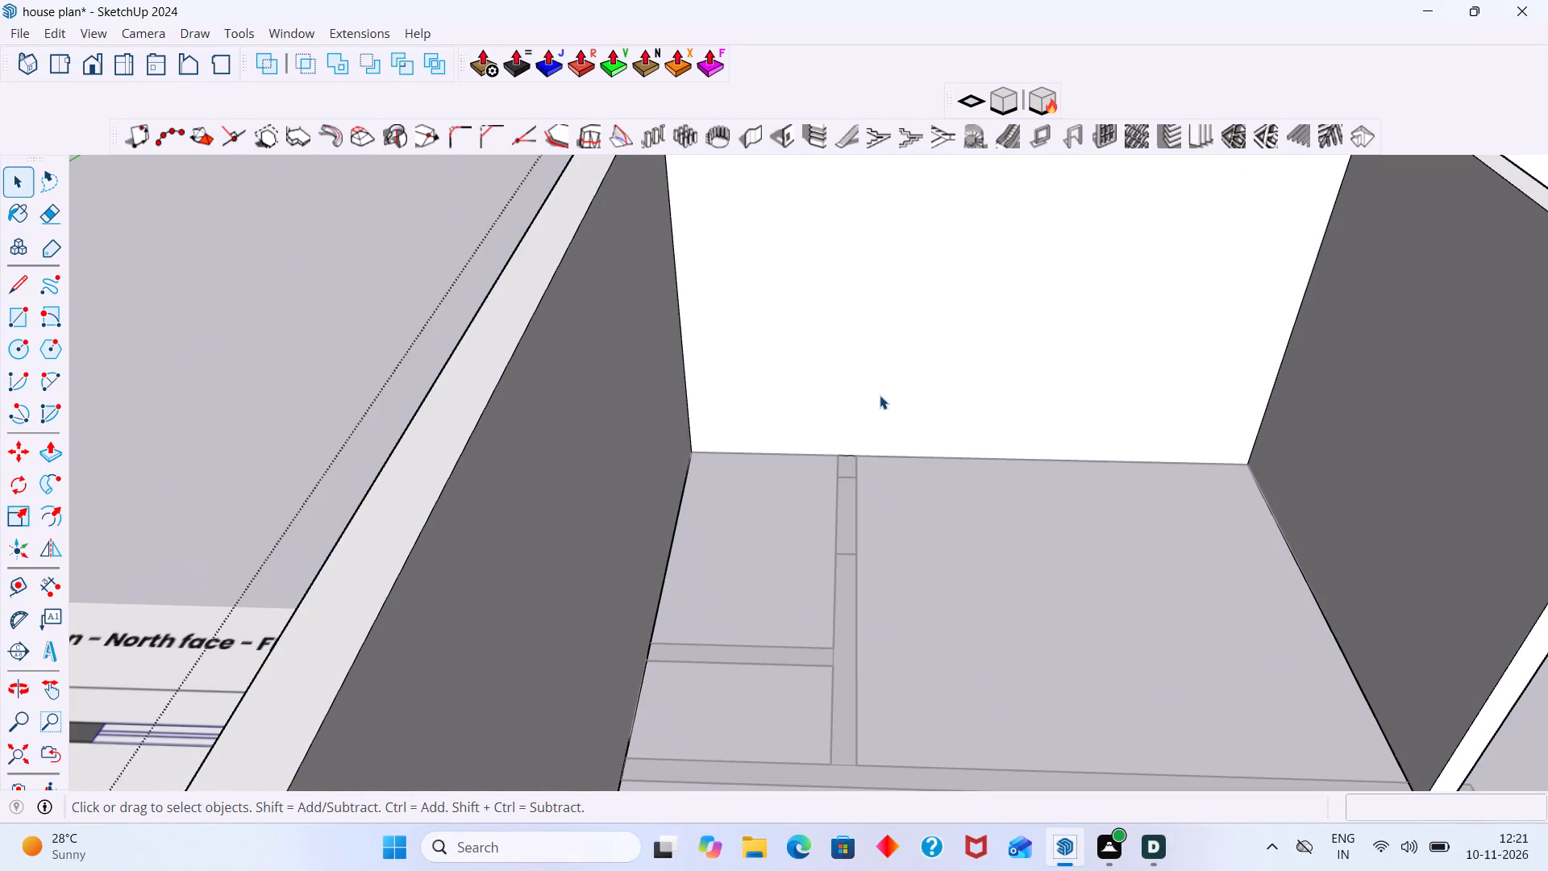
pyautogui.click(880, 395)
pyautogui.press('l')
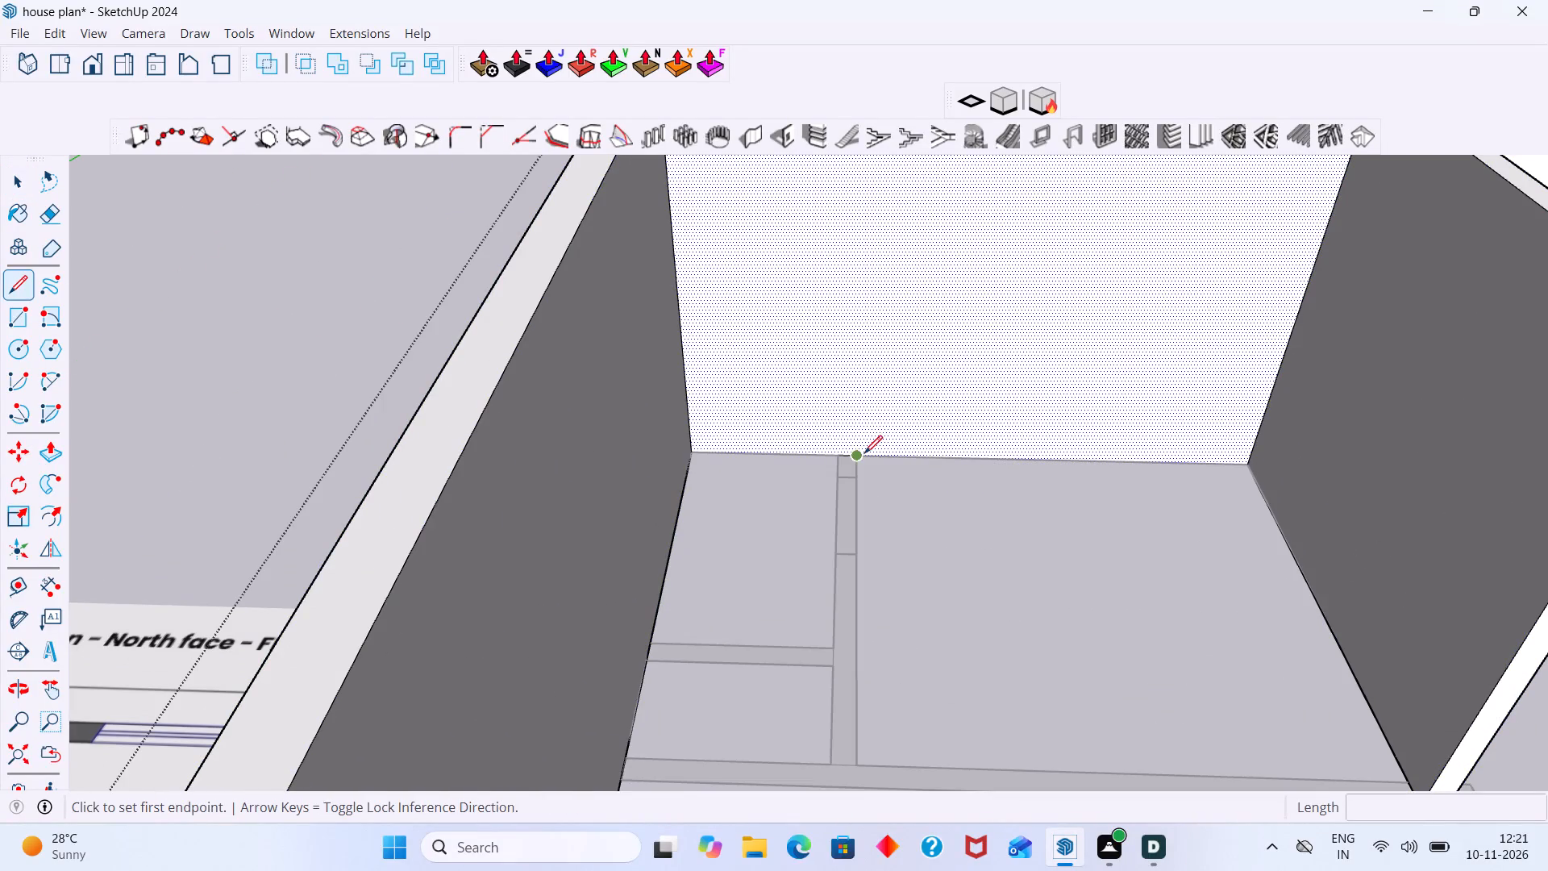
pyautogui.click(863, 454)
pyautogui.scroll(-2, 863, 310)
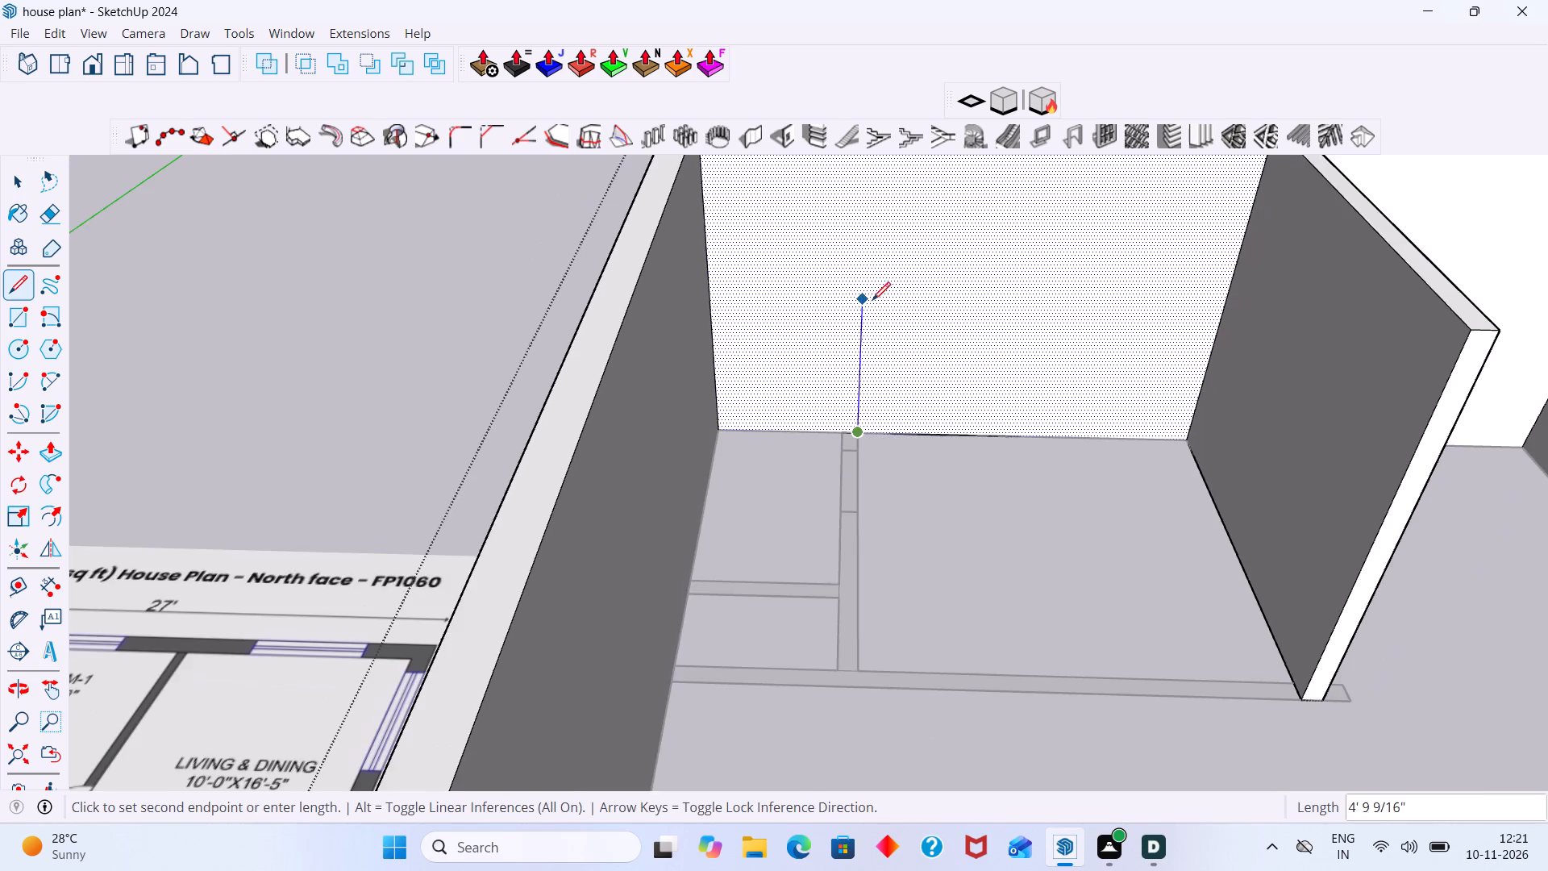
pyautogui.moveTo(872, 300); pyautogui.dragTo(812, 456, button='middle')
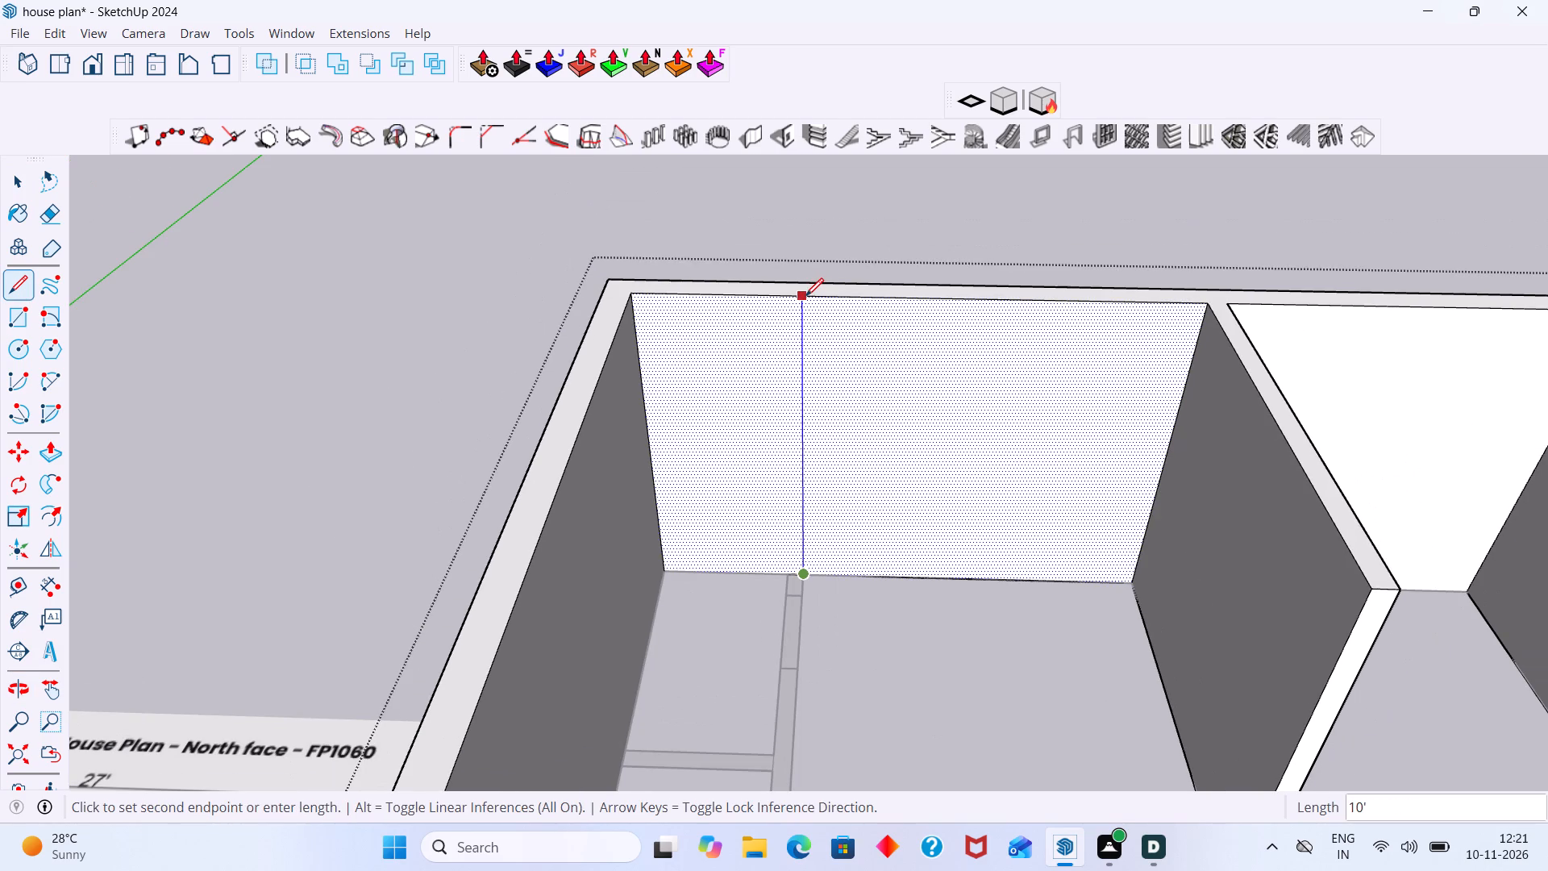
pyautogui.click(802, 297)
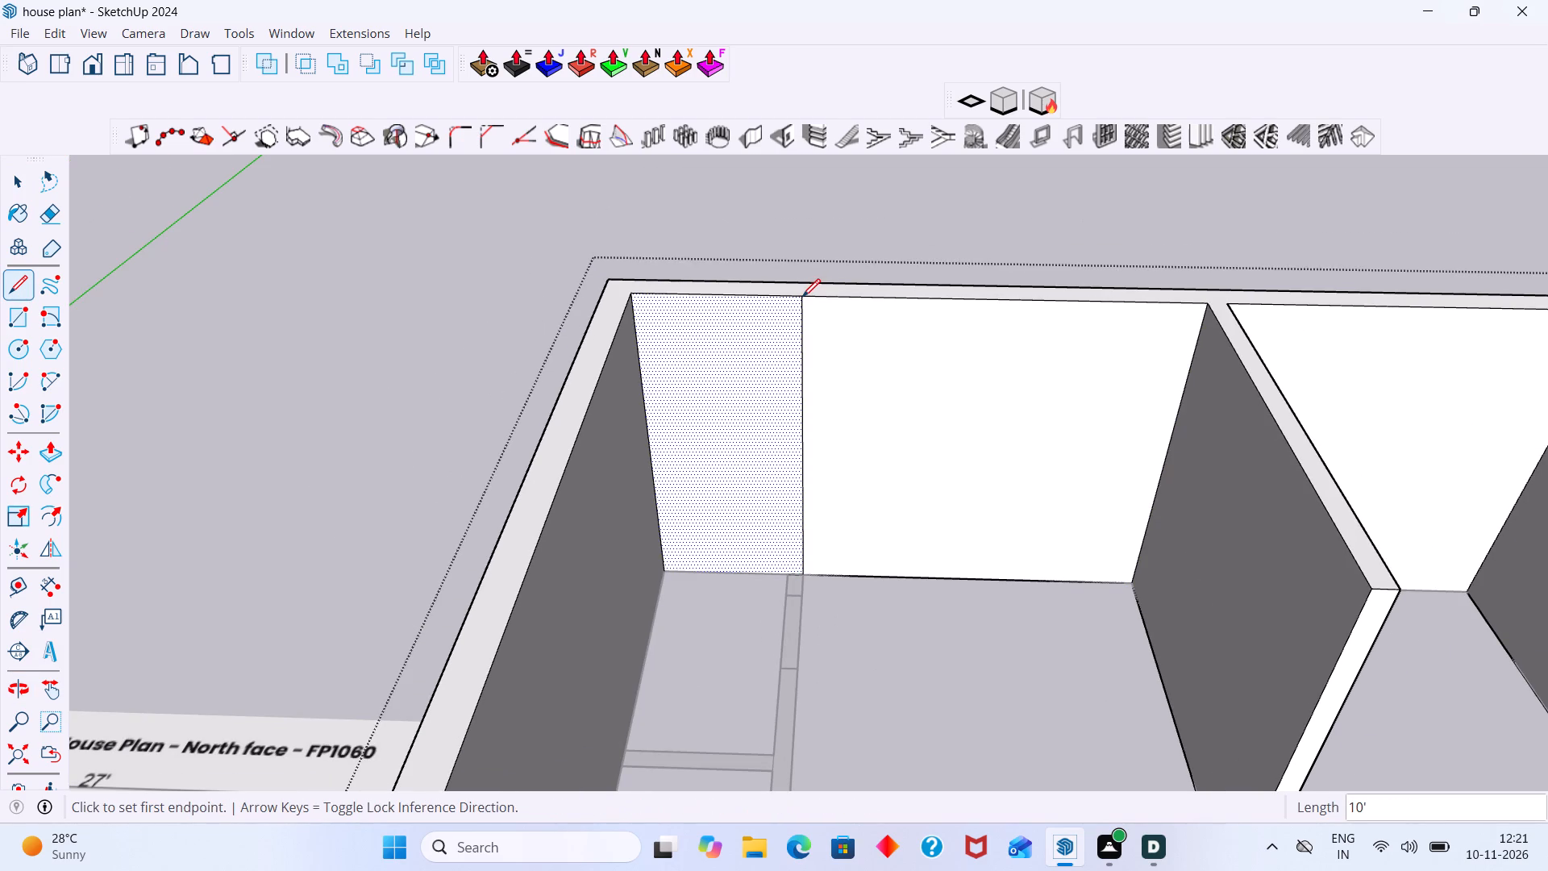
pyautogui.press('space')
pyautogui.press('r')
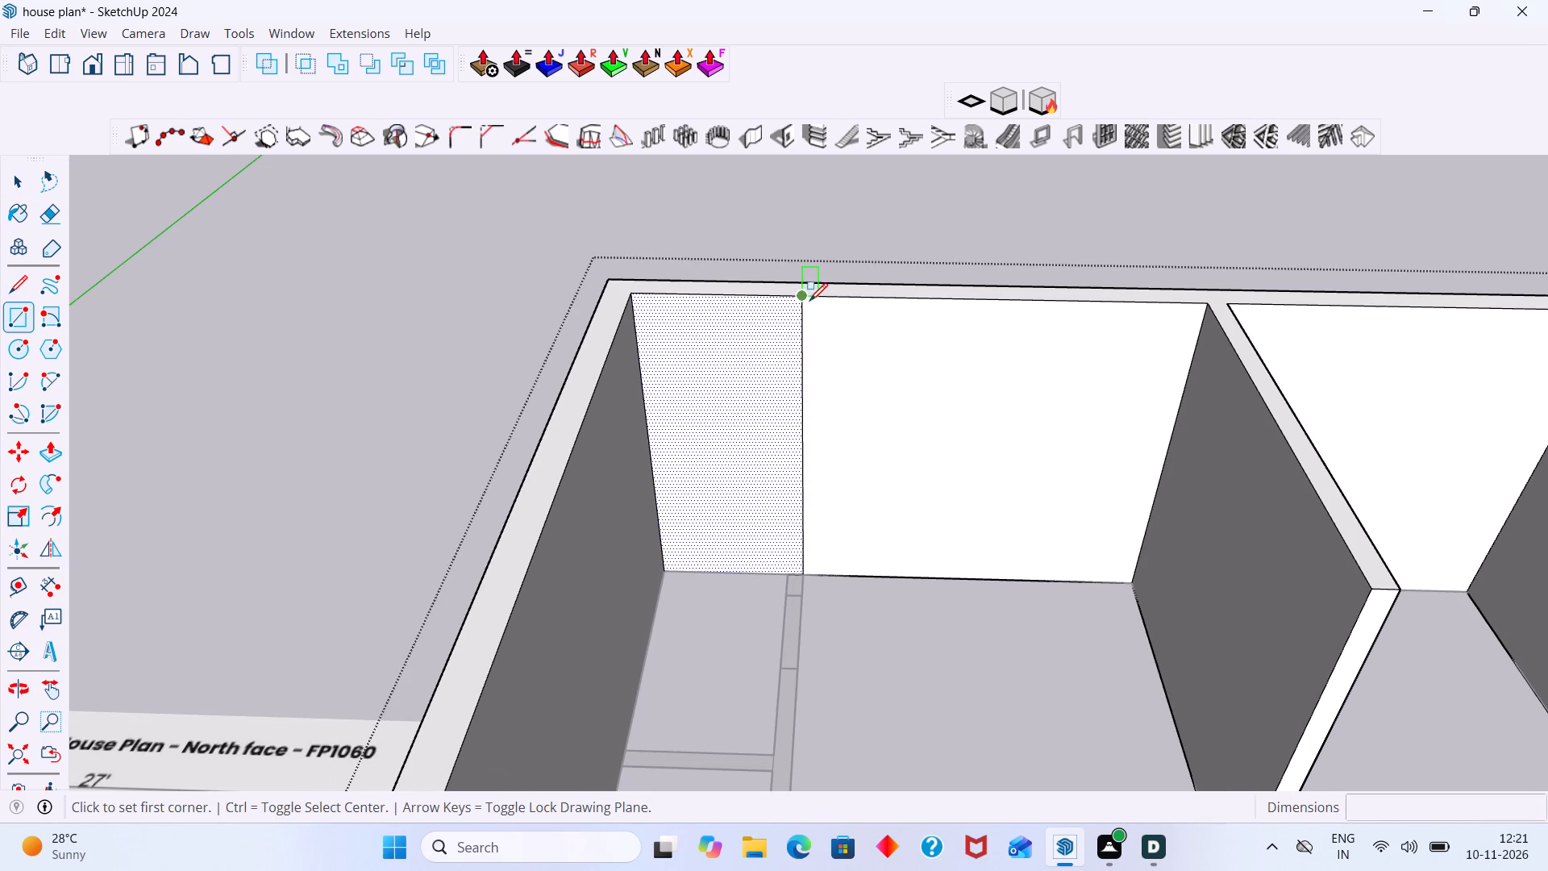
pyautogui.click(801, 298)
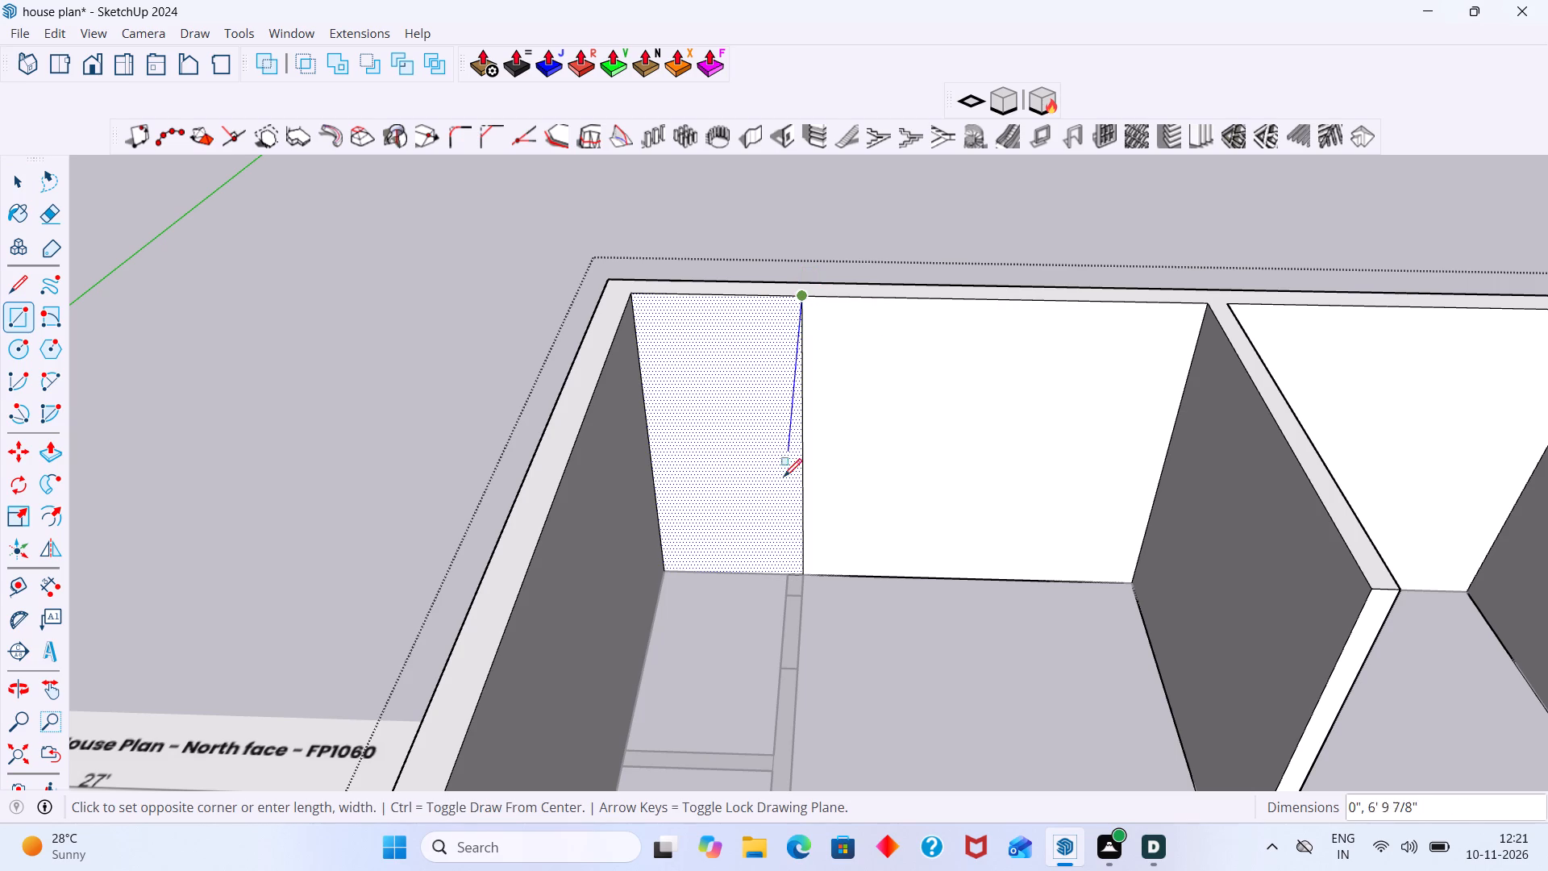
pyautogui.click(789, 575)
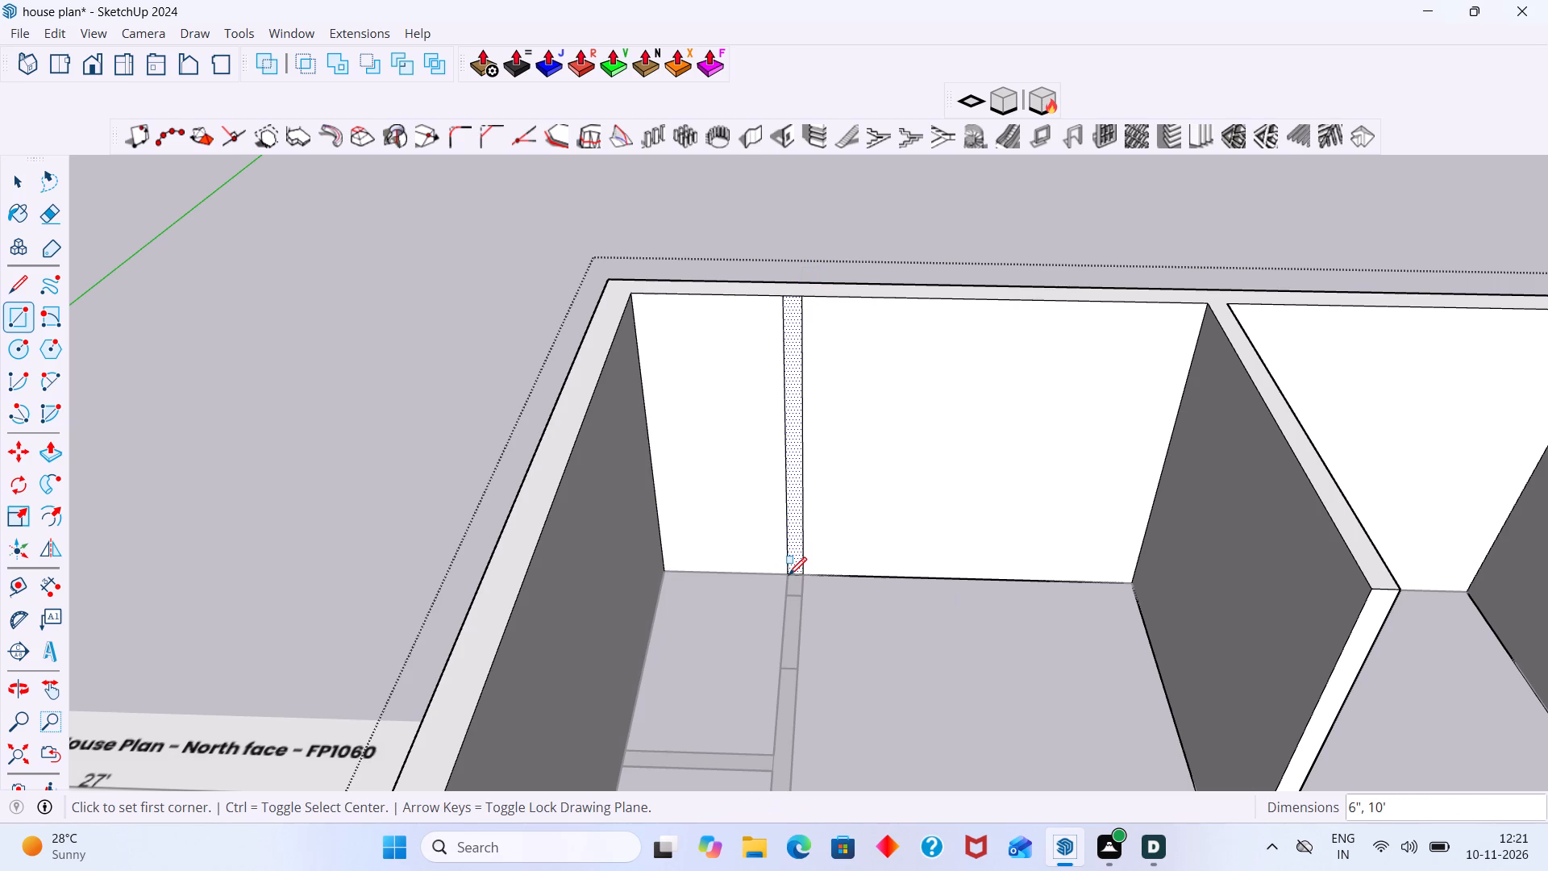
# Push/Pull the toilet partition strip 10' into the house, up to the flat cross partition below Bedroom-1.
pyautogui.press('p')
pyautogui.click(789, 521)
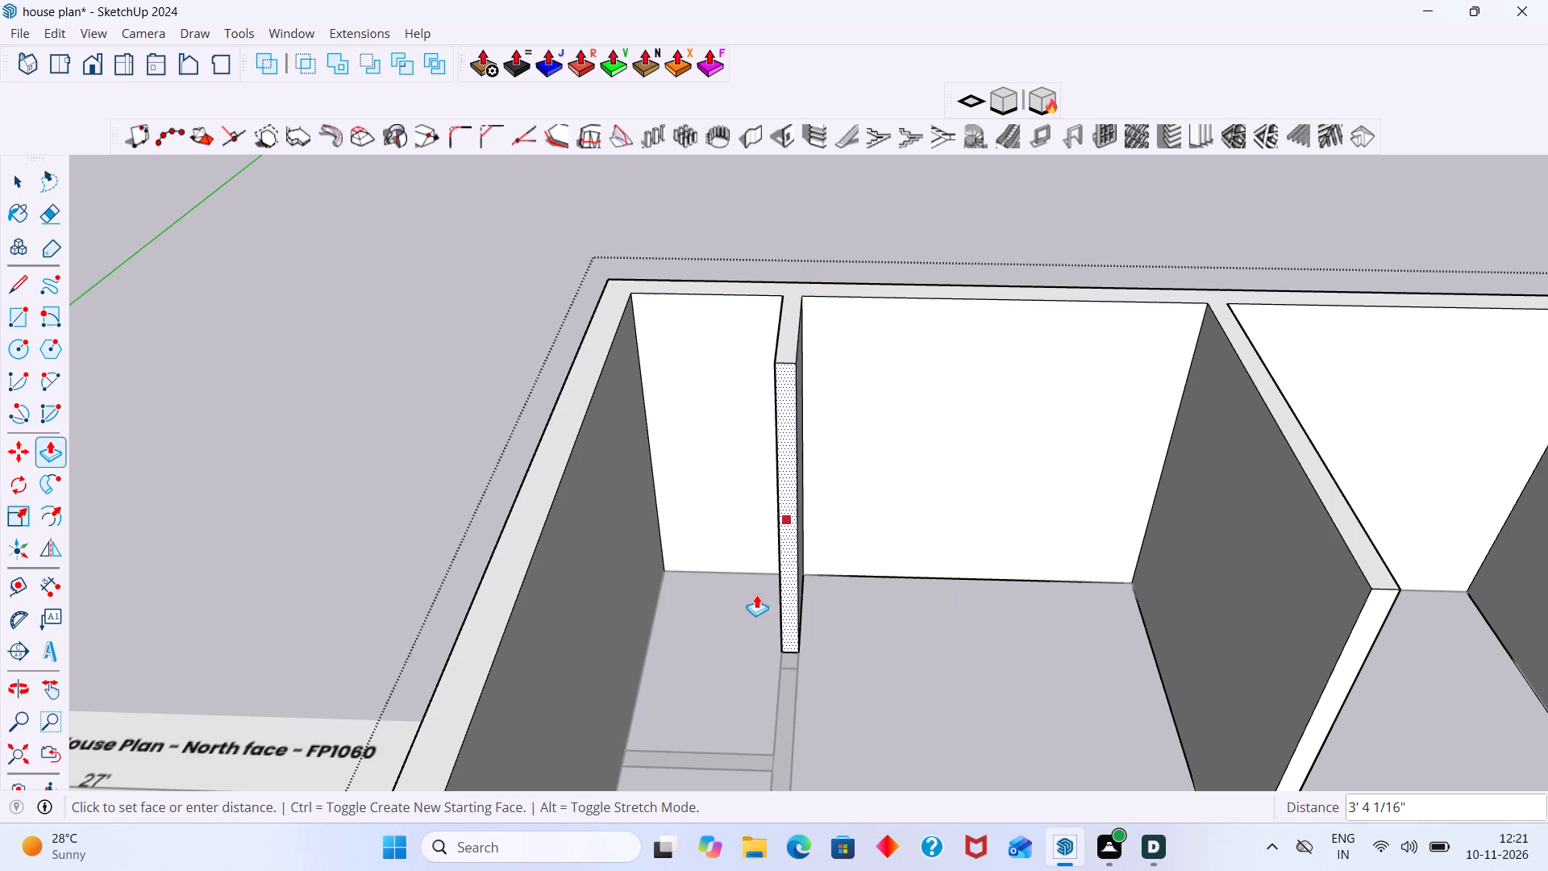
pyautogui.scroll(-8, 761, 596)
pyautogui.moveTo(774, 639); pyautogui.dragTo(883, 481, button='middle')
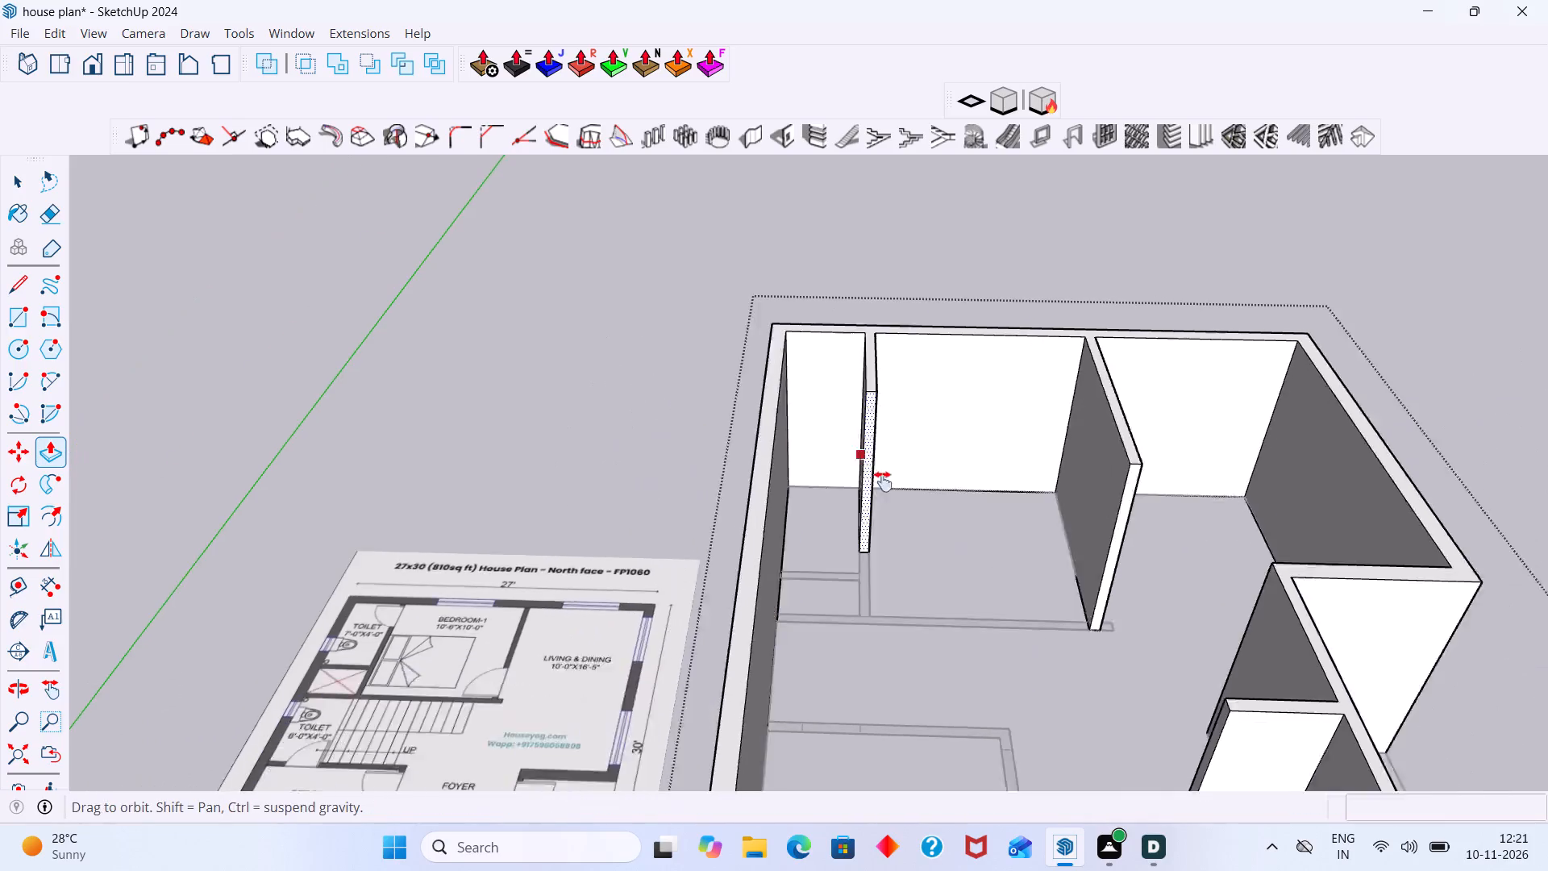
pyautogui.moveTo(883, 481); pyautogui.dragTo(905, 452, button='middle')
pyautogui.scroll(1, 905, 452)
pyautogui.moveTo(912, 524); pyautogui.dragTo(952, 554, button='middle')
pyautogui.scroll(5, 912, 554)
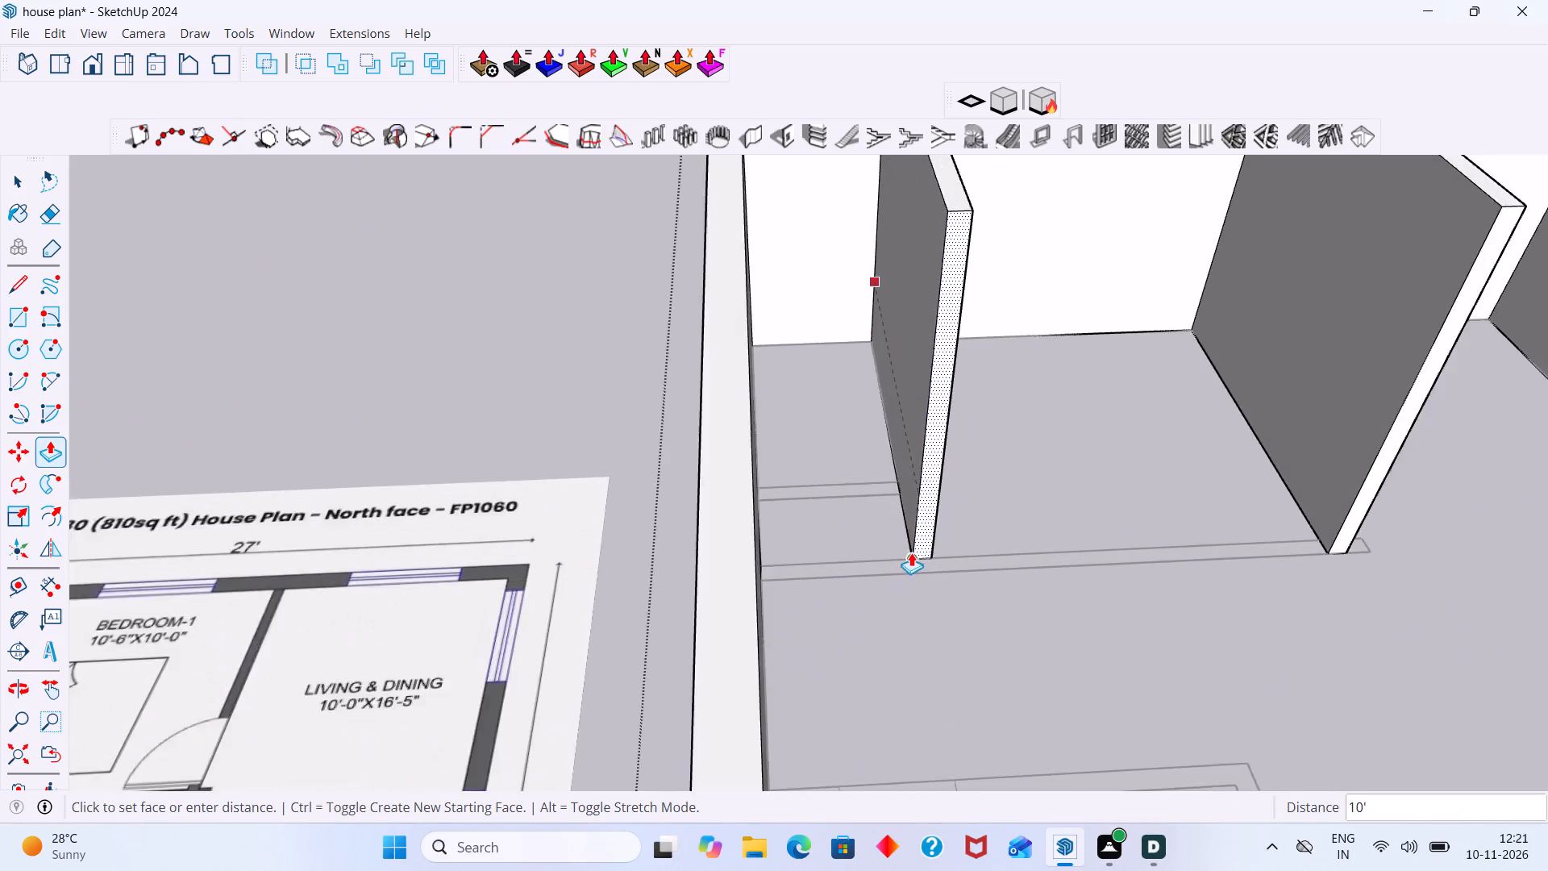
pyautogui.scroll(4, 911, 552)
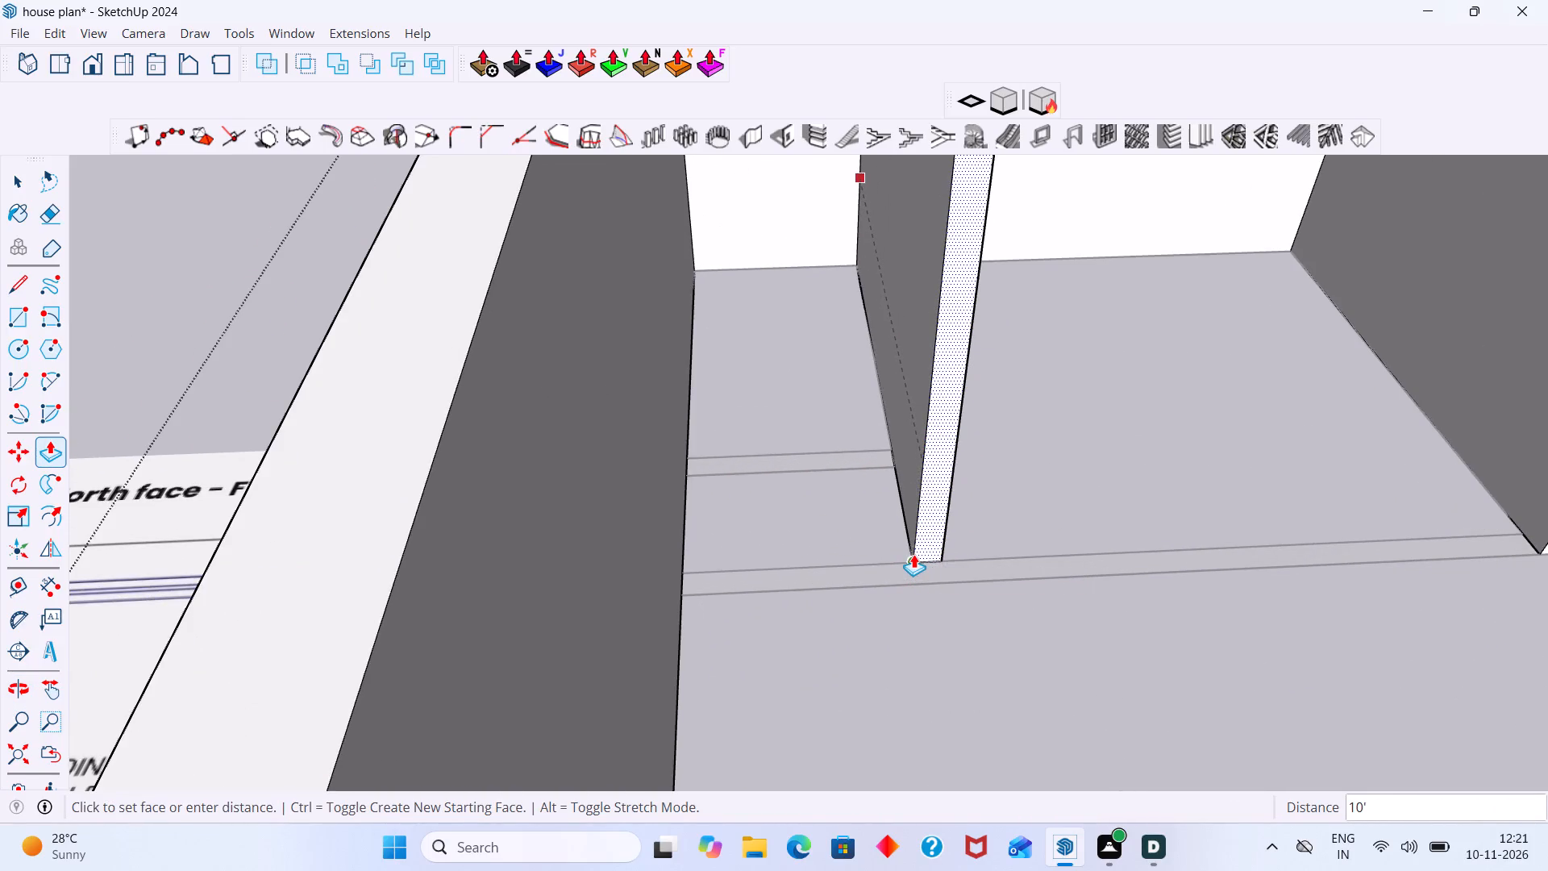
pyautogui.click(913, 554)
pyautogui.press('space')
# Draw a 10' by 6" rectangle at the free end of the Bedroom-1/Living partition, on its Bedroom-1 face above the flat cross partition.
pyautogui.scroll(-6, 978, 566)
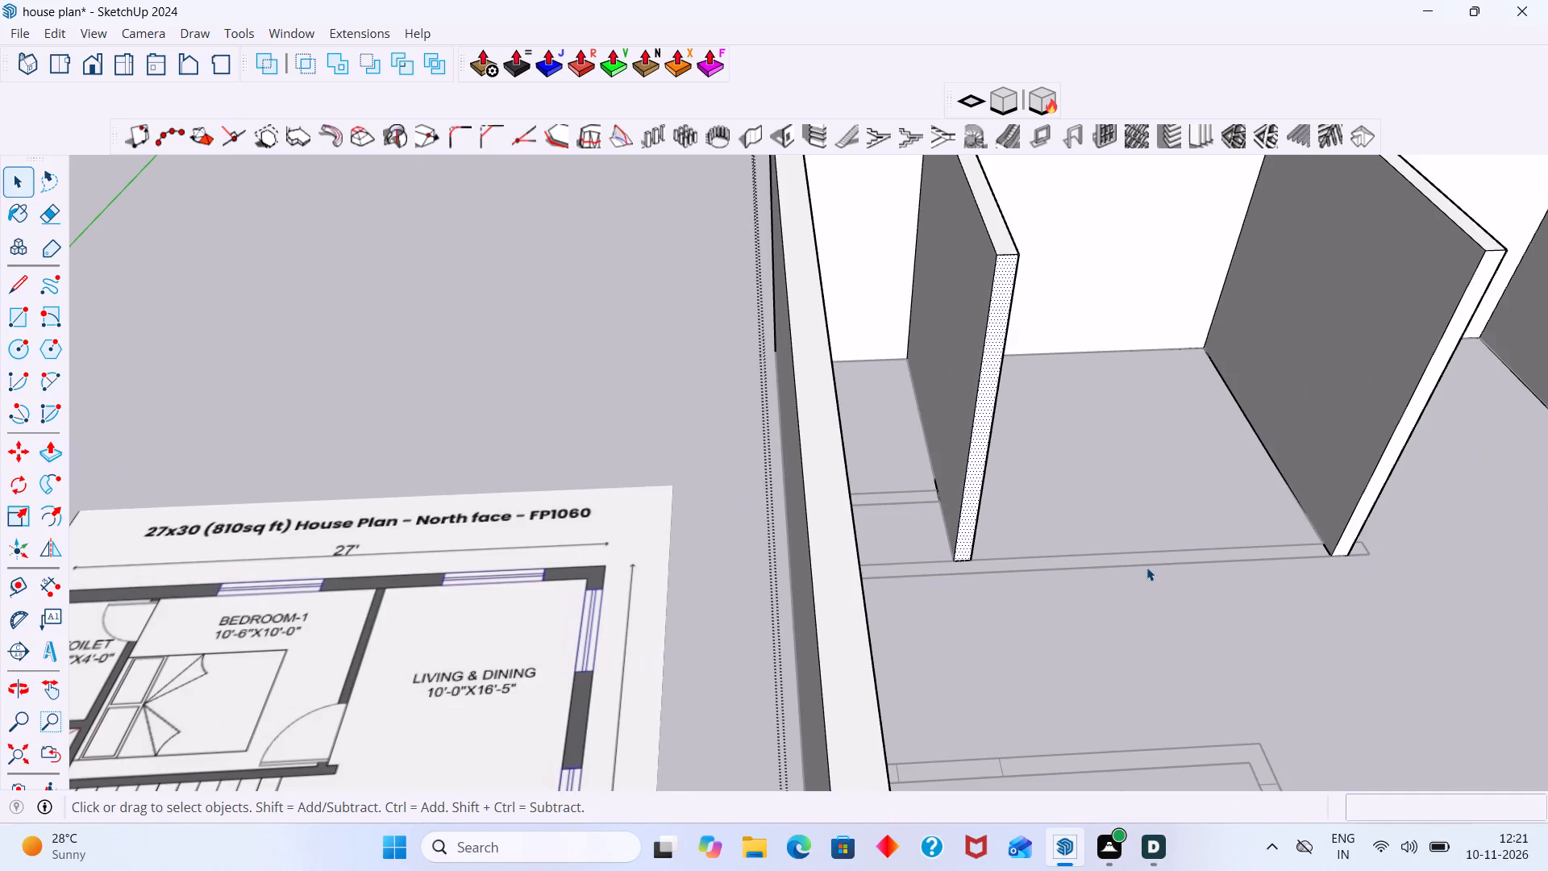
pyautogui.keyDown('shift'); pyautogui.moveTo(1379, 565); pyautogui.dragTo(1196, 521, button='middle'); pyautogui.keyUp('shift')
pyautogui.moveTo(1186, 524); pyautogui.dragTo(1363, 539, button='middle')
pyautogui.scroll(6, 1080, 369)
pyautogui.moveTo(1115, 384); pyautogui.dragTo(1242, 394, button='middle')
pyautogui.scroll(3, 1126, 346)
pyautogui.doubleClick(1124, 343)
pyautogui.click(1124, 342)
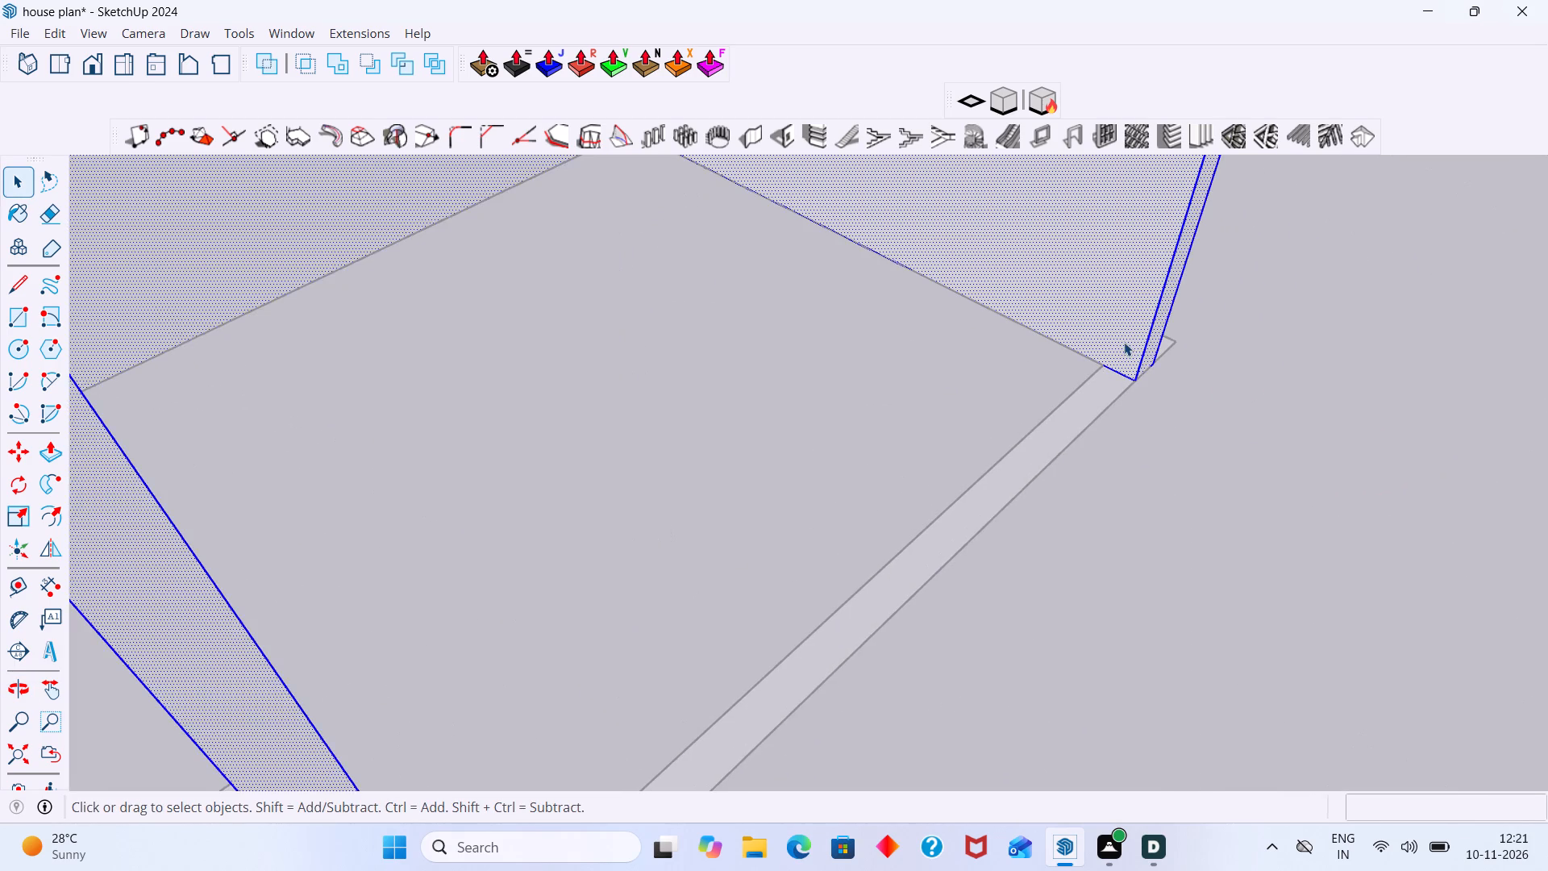
pyautogui.scroll(-14, 1117, 344)
pyautogui.moveTo(1075, 356); pyautogui.dragTo(954, 609, button='middle')
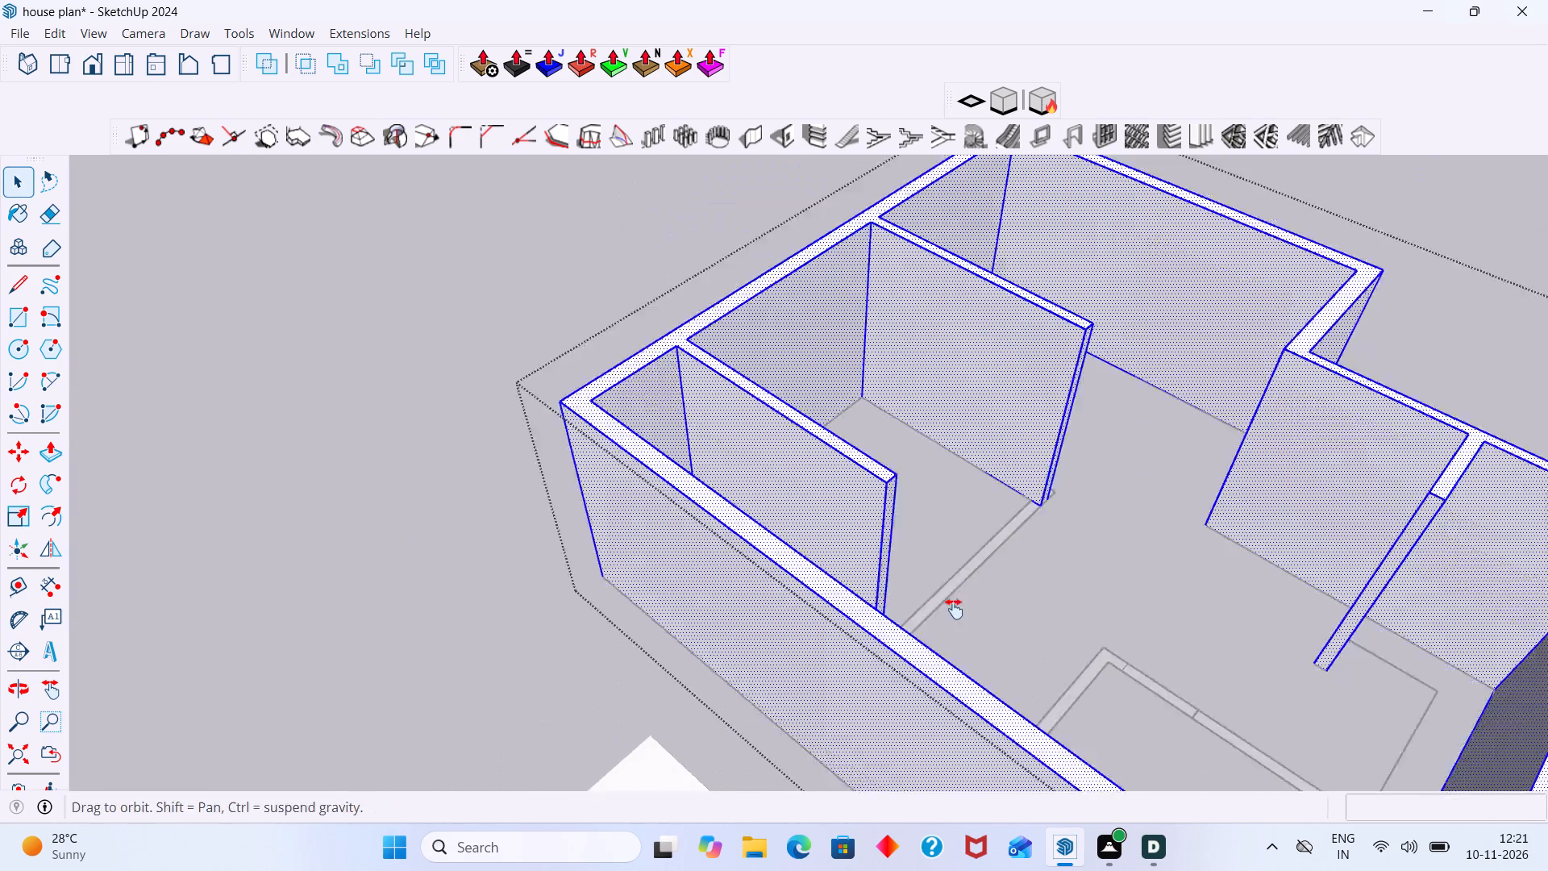
pyautogui.moveTo(954, 609); pyautogui.dragTo(953, 610, button='middle')
pyautogui.moveTo(946, 602); pyautogui.dragTo(1114, 608, button='middle')
pyautogui.scroll(3, 981, 486)
pyautogui.doubleClick(1001, 465)
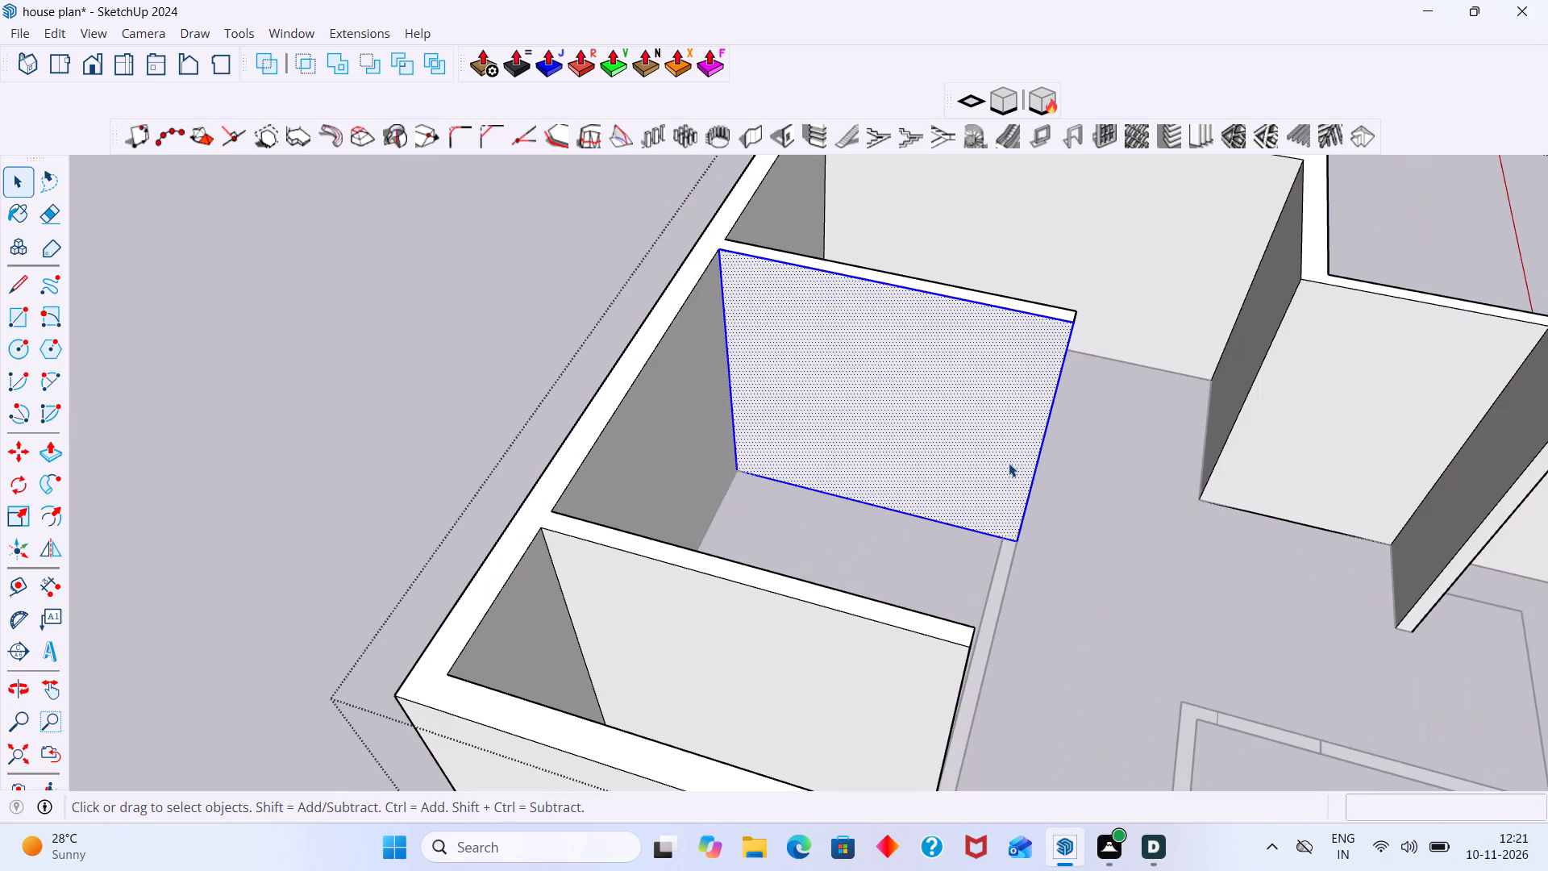
pyautogui.click(1009, 465)
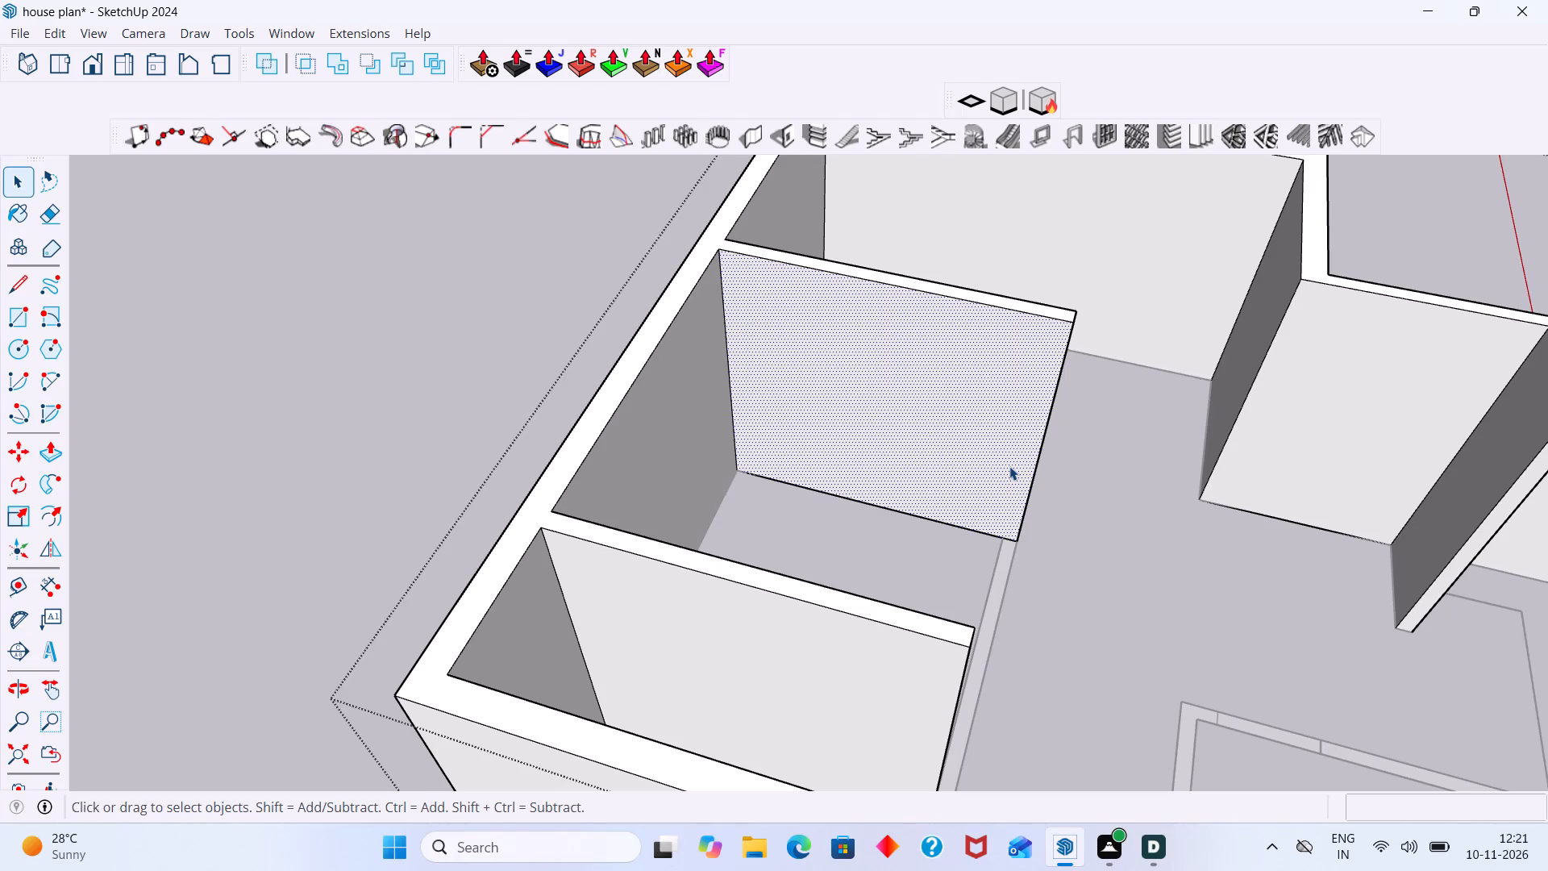
pyautogui.press('r')
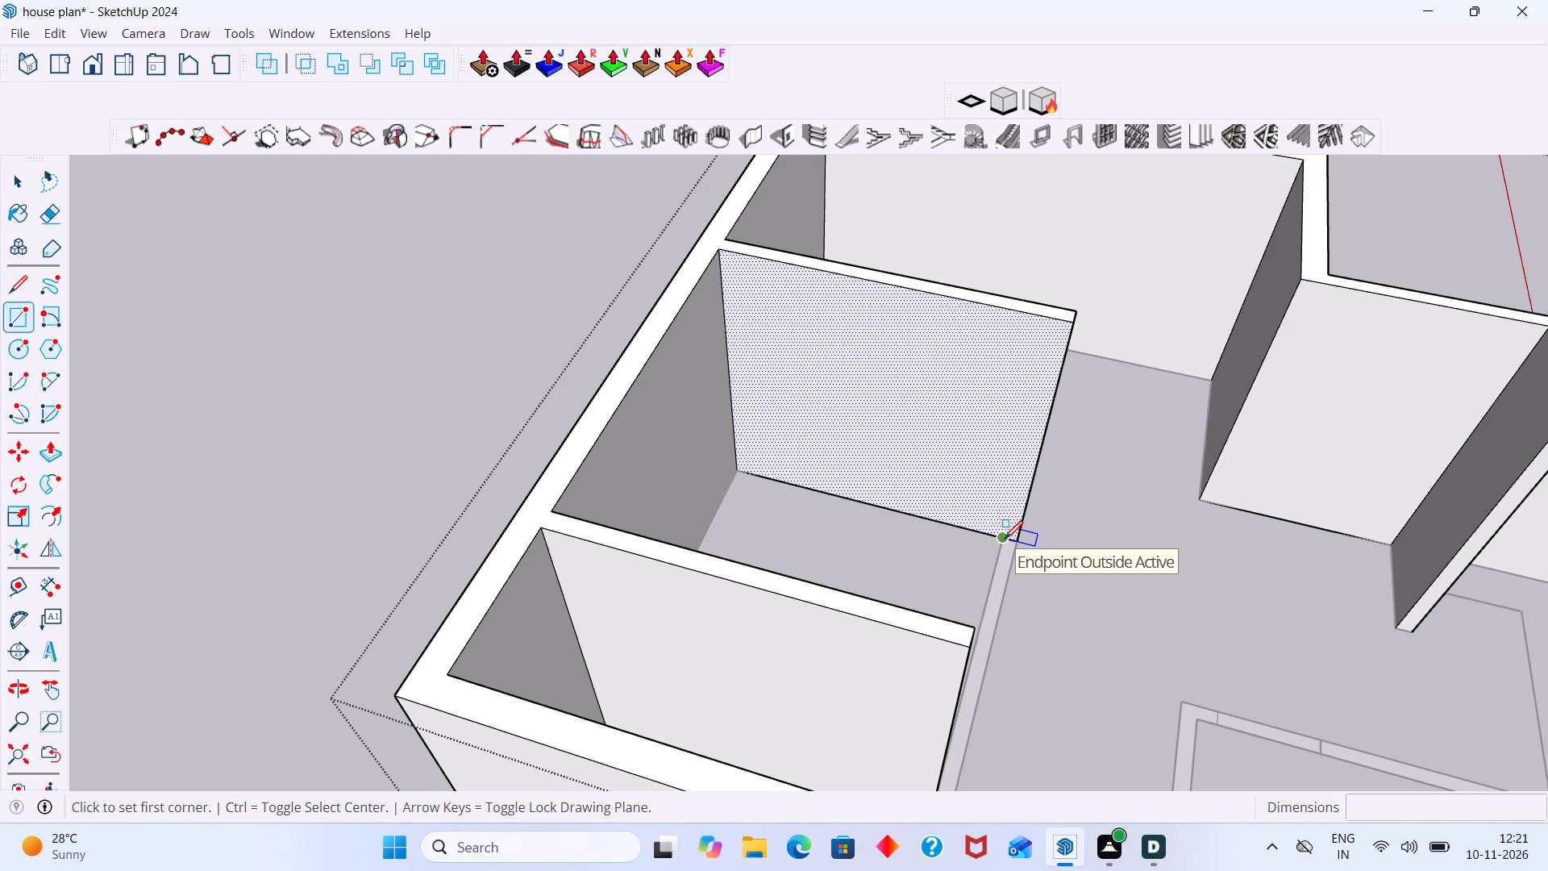
pyautogui.click(1005, 538)
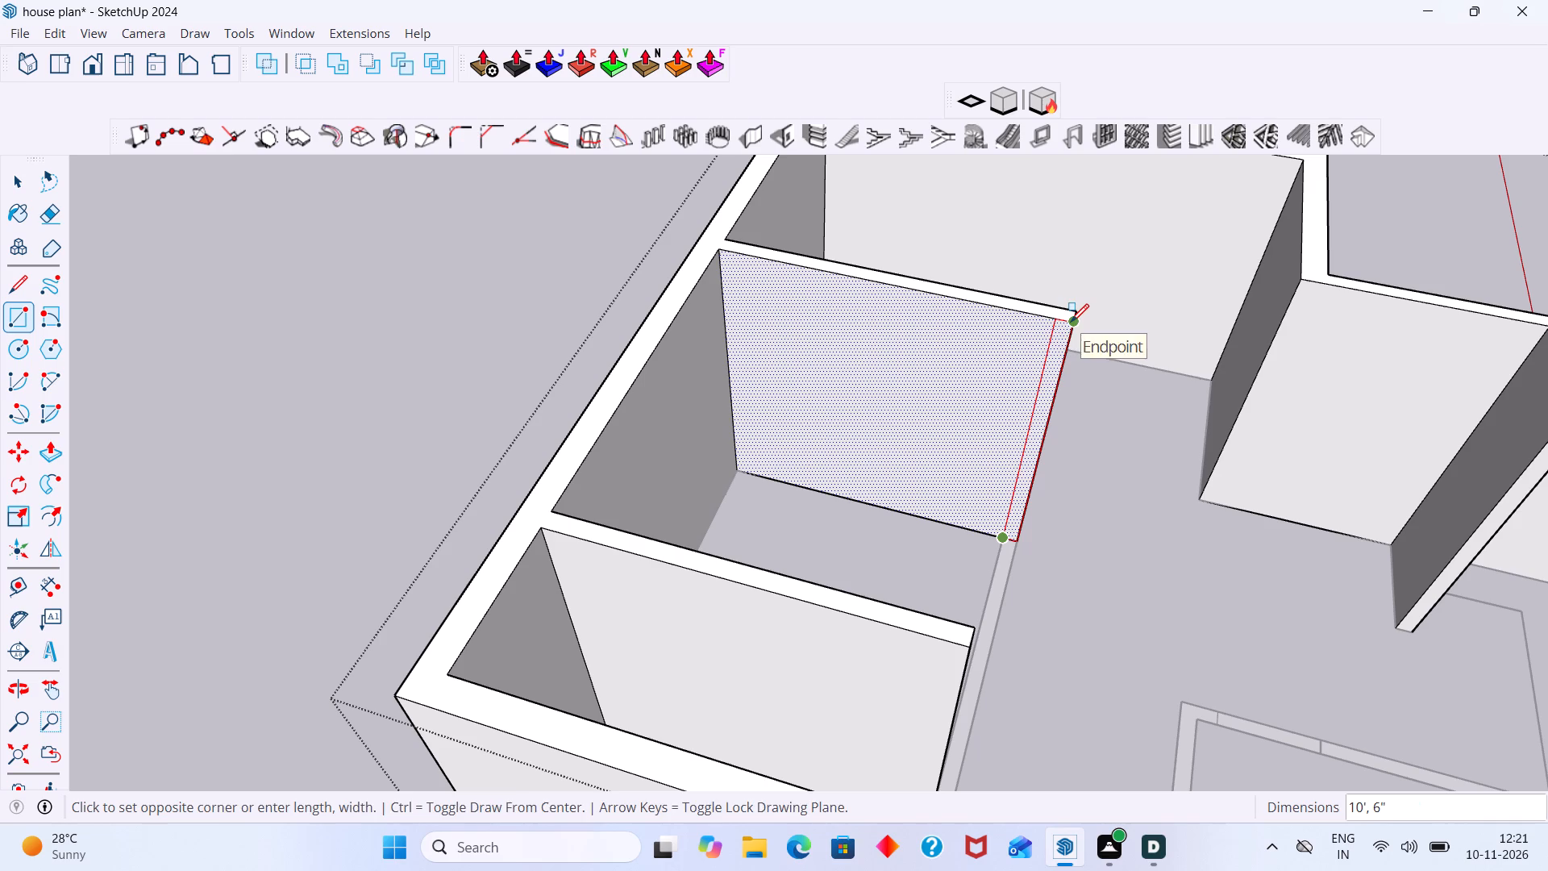
pyautogui.click(1071, 322)
# Push/Pull the new strip 15' along the flat cross partition to meet the long outer wall.
pyautogui.press('p')
pyautogui.click(1055, 364)
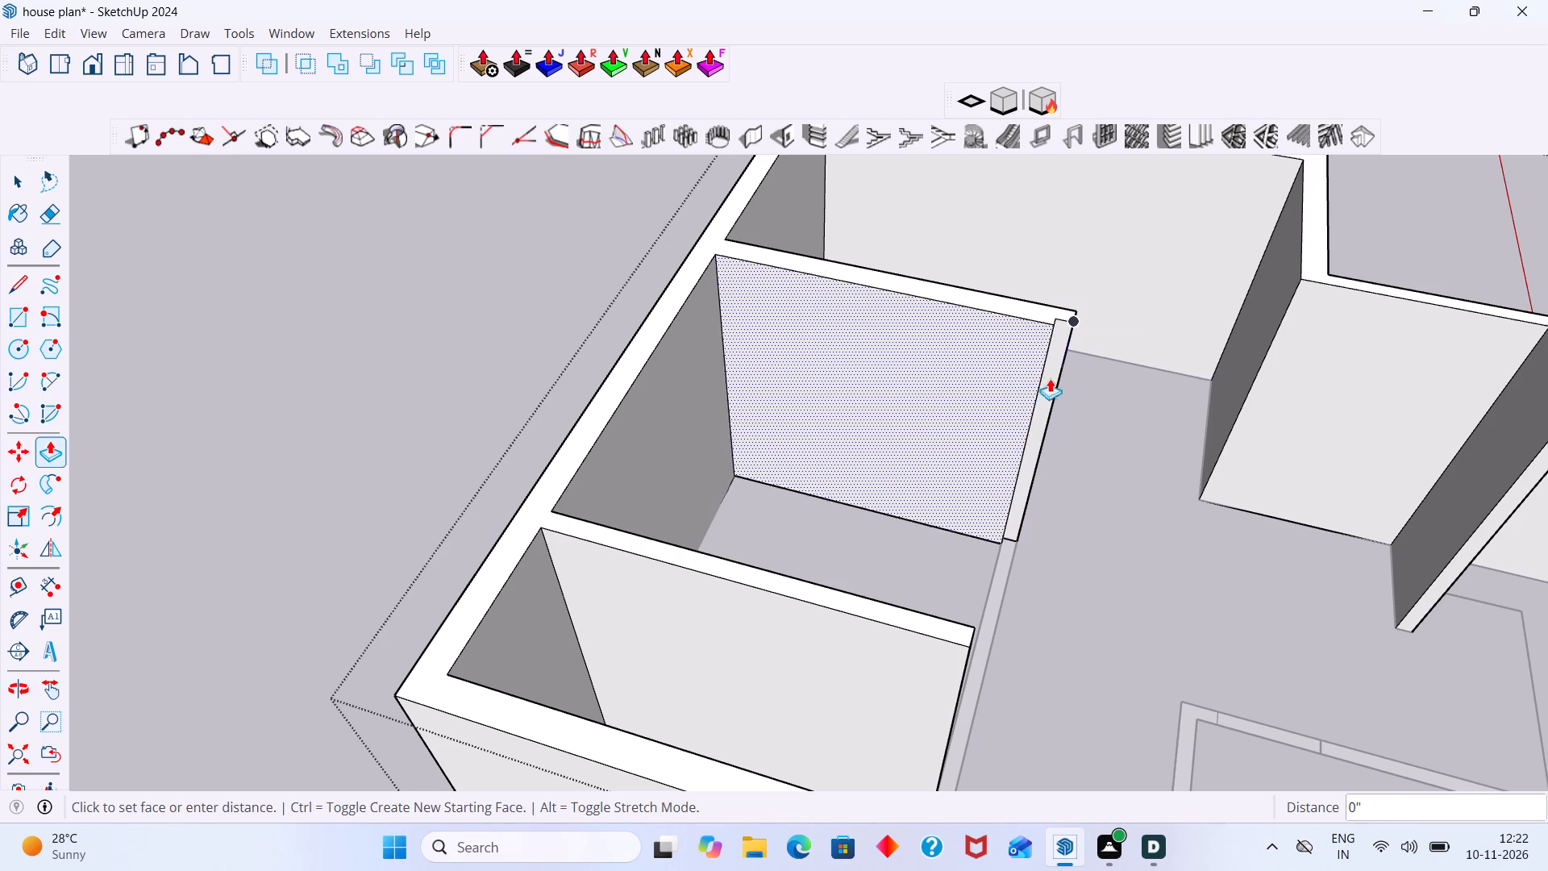
pyautogui.press('Escape')
pyautogui.click(1051, 393)
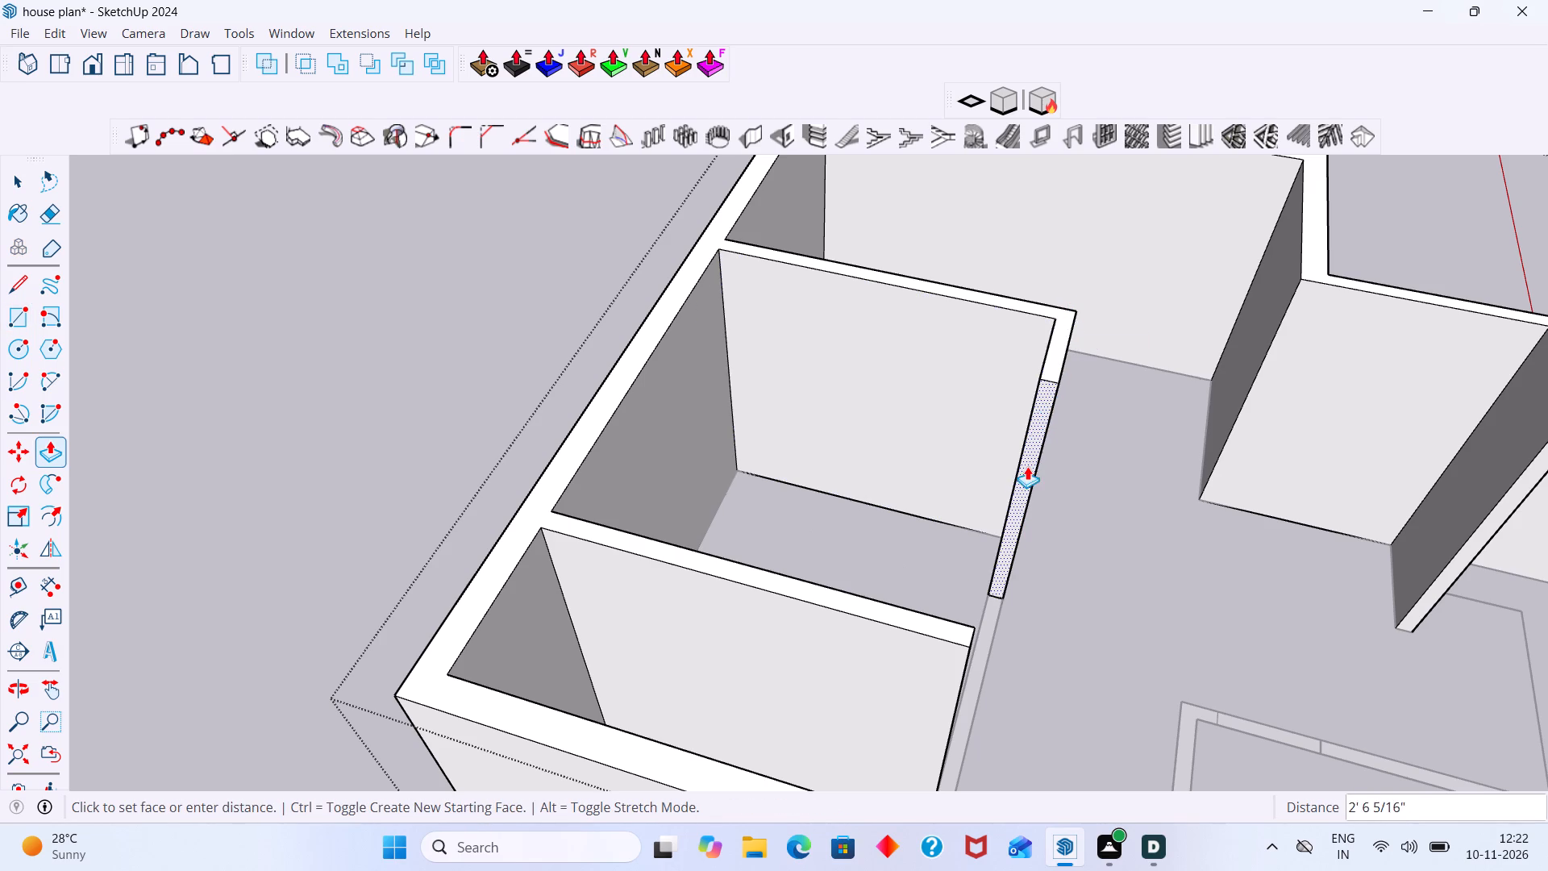
pyautogui.moveTo(1008, 490); pyautogui.dragTo(689, 450, button='middle')
pyautogui.scroll(-3, 739, 520)
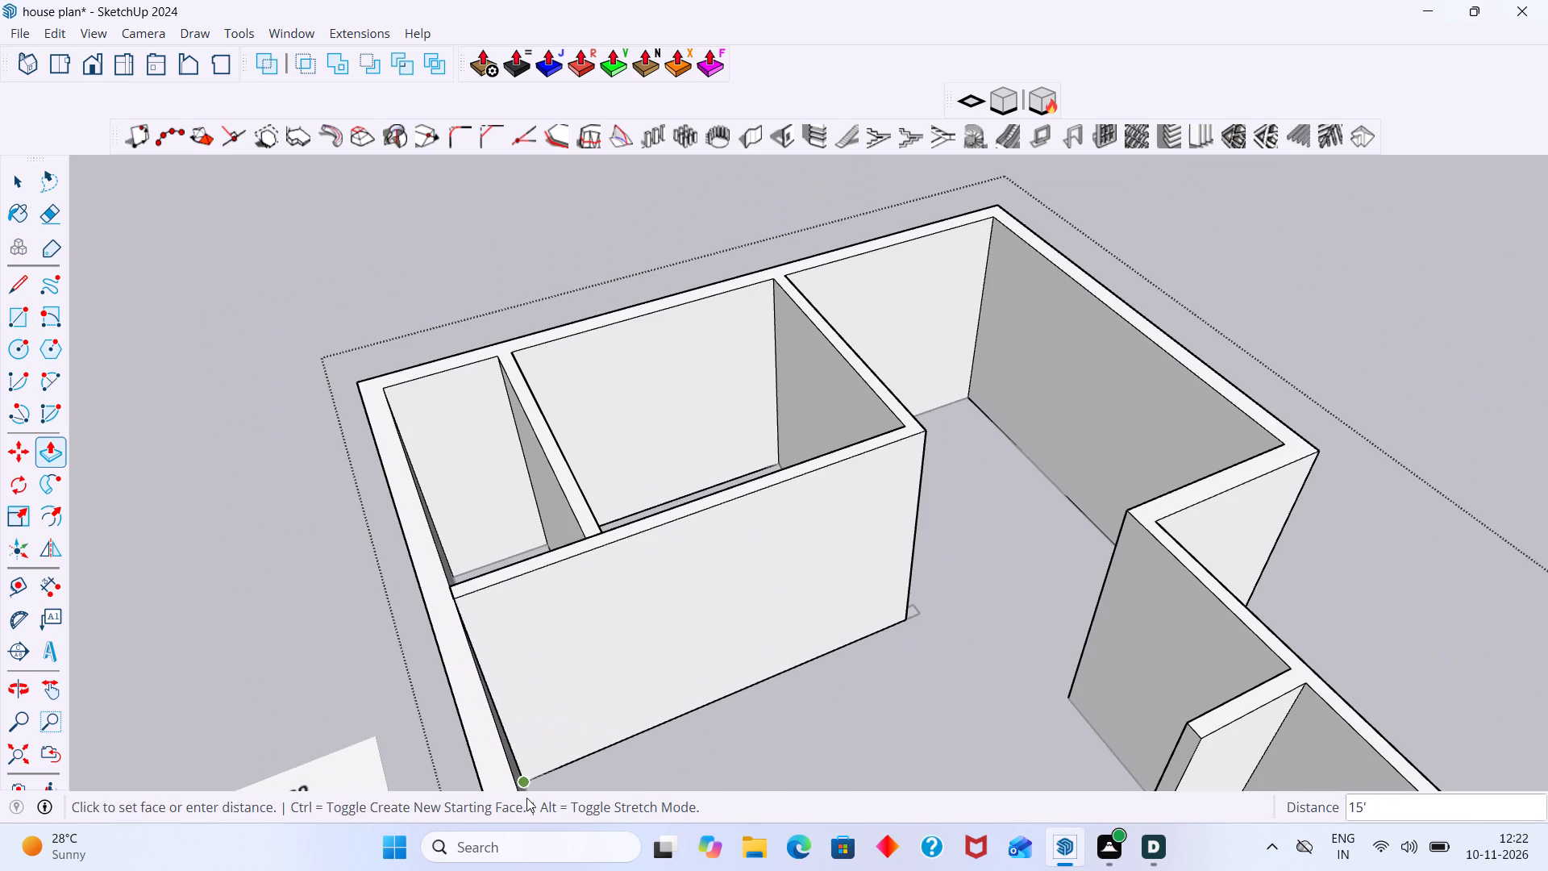
pyautogui.moveTo(484, 663); pyautogui.dragTo(395, 559, button='middle')
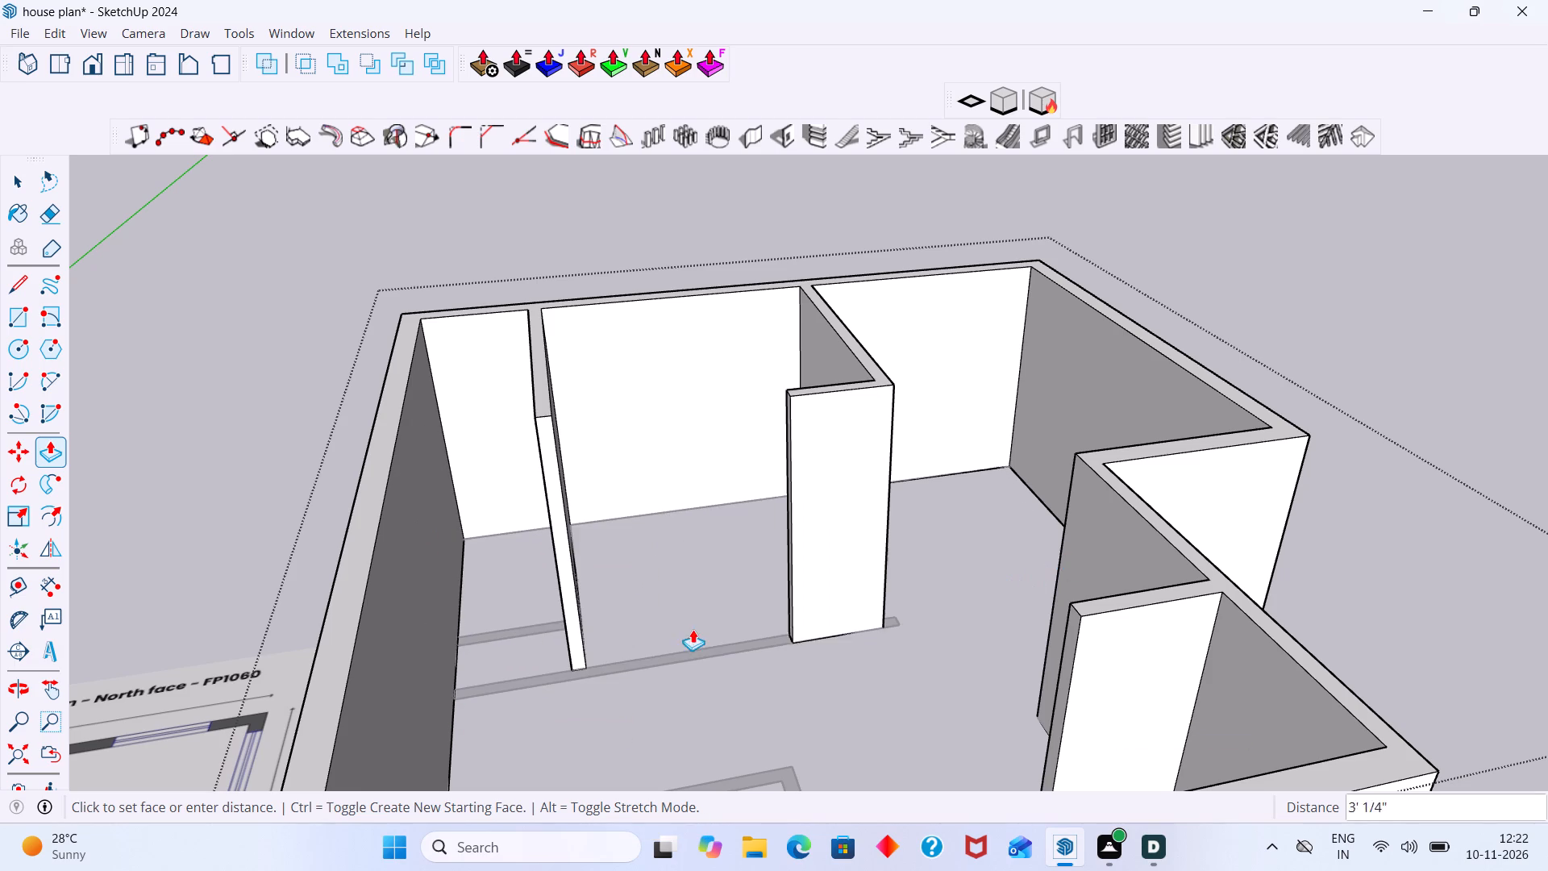
pyautogui.click(454, 697)
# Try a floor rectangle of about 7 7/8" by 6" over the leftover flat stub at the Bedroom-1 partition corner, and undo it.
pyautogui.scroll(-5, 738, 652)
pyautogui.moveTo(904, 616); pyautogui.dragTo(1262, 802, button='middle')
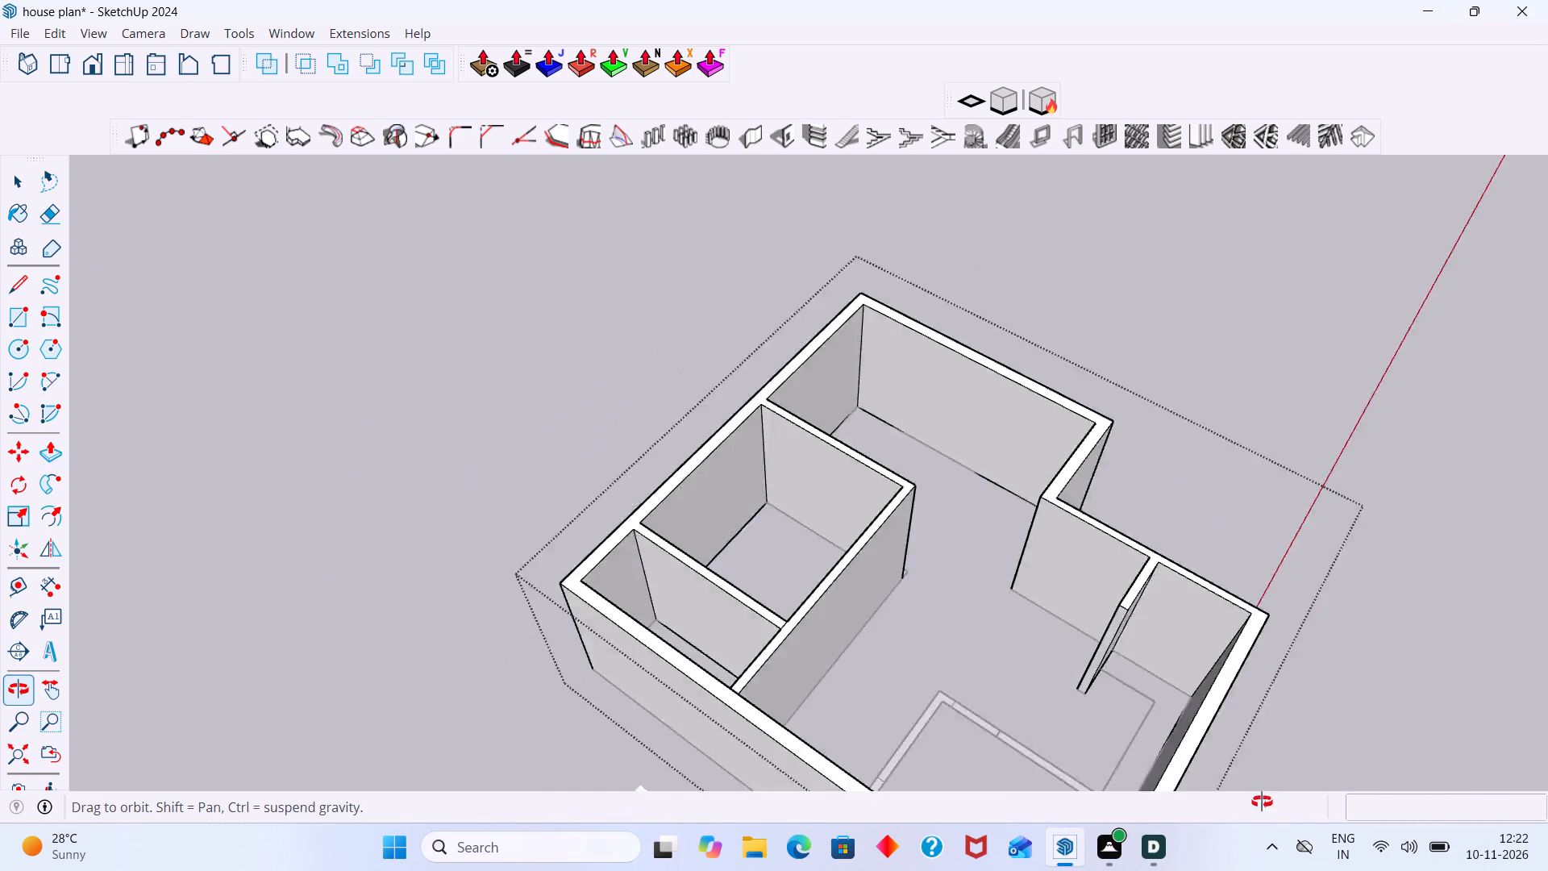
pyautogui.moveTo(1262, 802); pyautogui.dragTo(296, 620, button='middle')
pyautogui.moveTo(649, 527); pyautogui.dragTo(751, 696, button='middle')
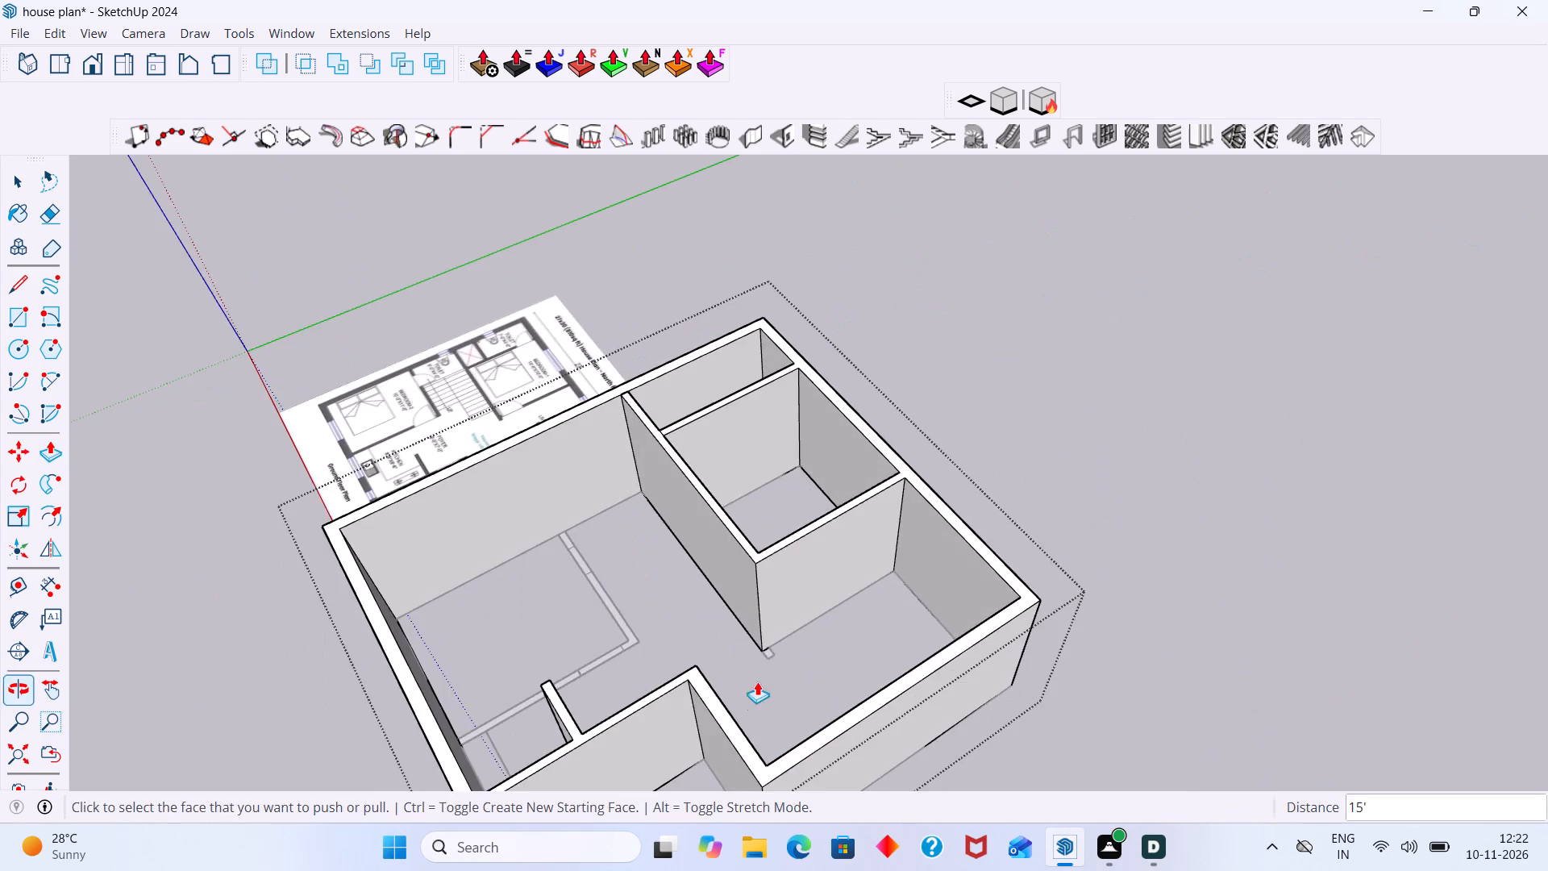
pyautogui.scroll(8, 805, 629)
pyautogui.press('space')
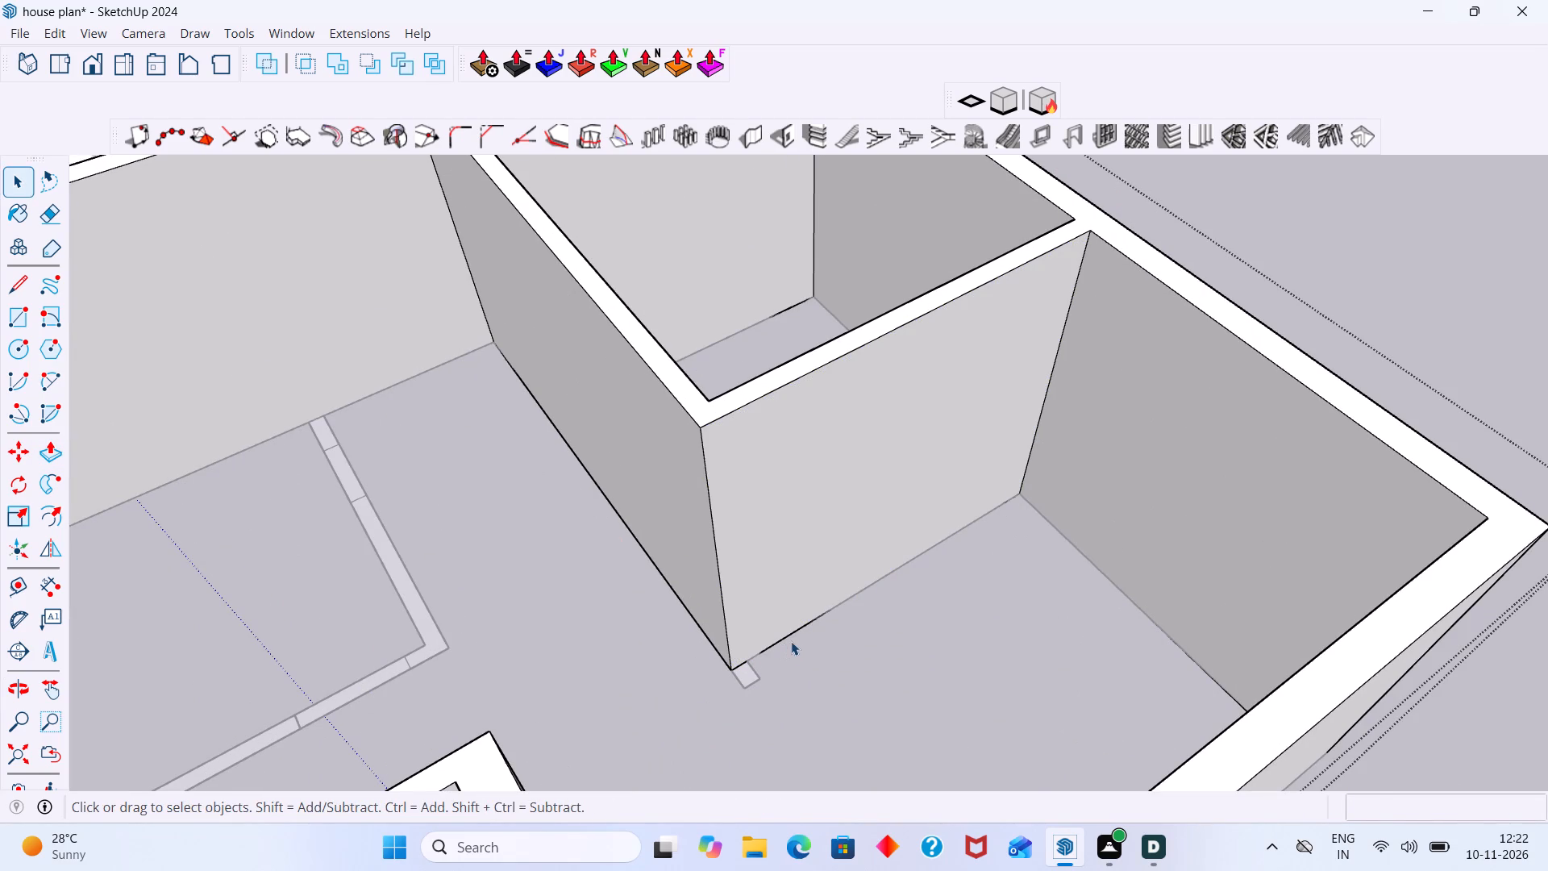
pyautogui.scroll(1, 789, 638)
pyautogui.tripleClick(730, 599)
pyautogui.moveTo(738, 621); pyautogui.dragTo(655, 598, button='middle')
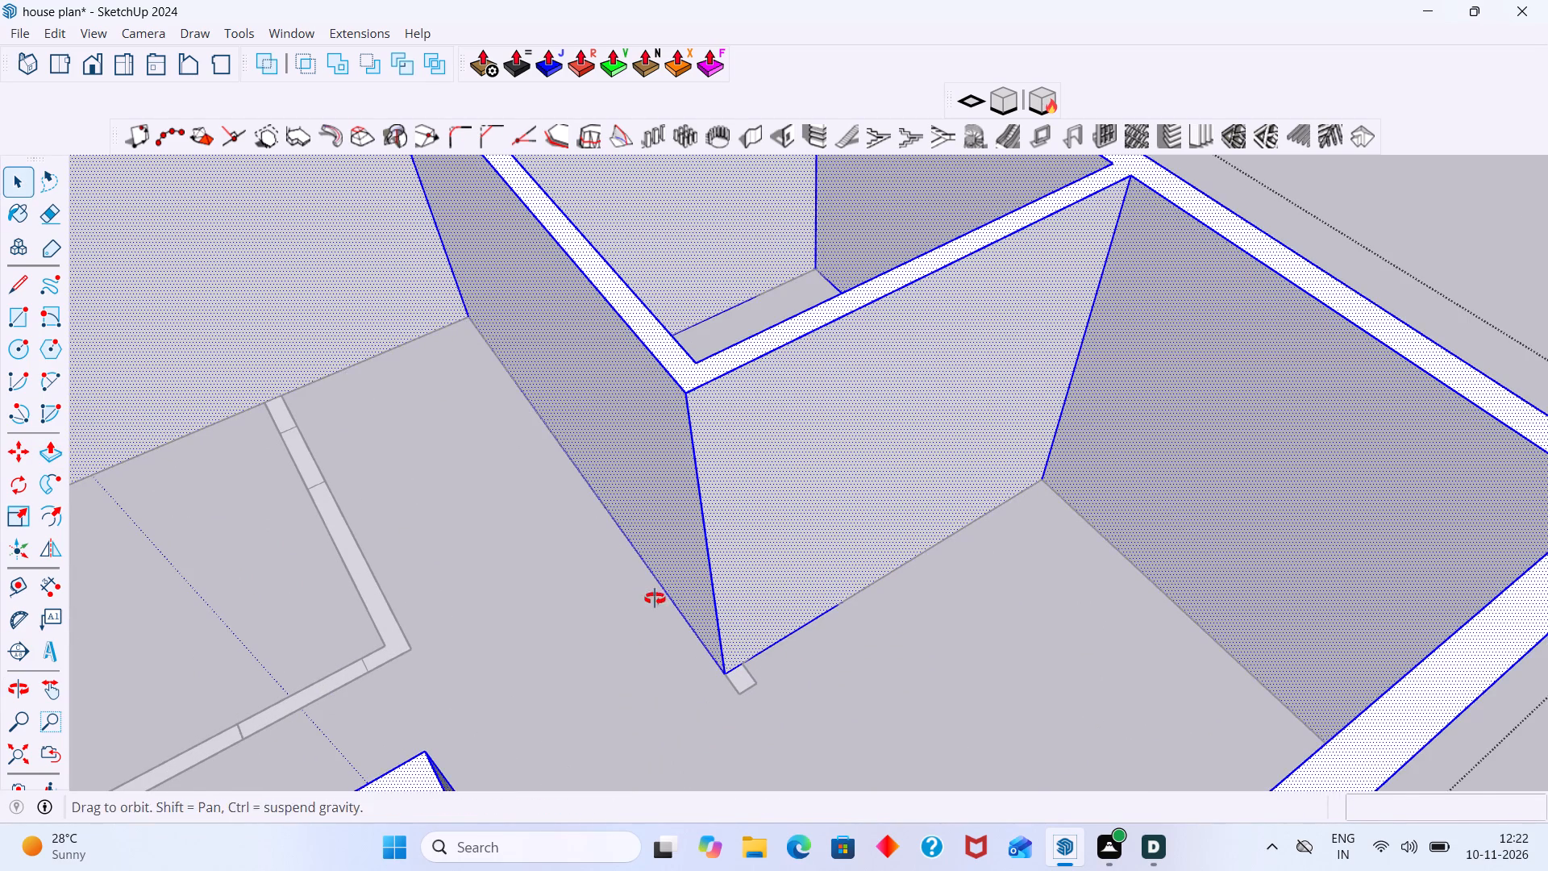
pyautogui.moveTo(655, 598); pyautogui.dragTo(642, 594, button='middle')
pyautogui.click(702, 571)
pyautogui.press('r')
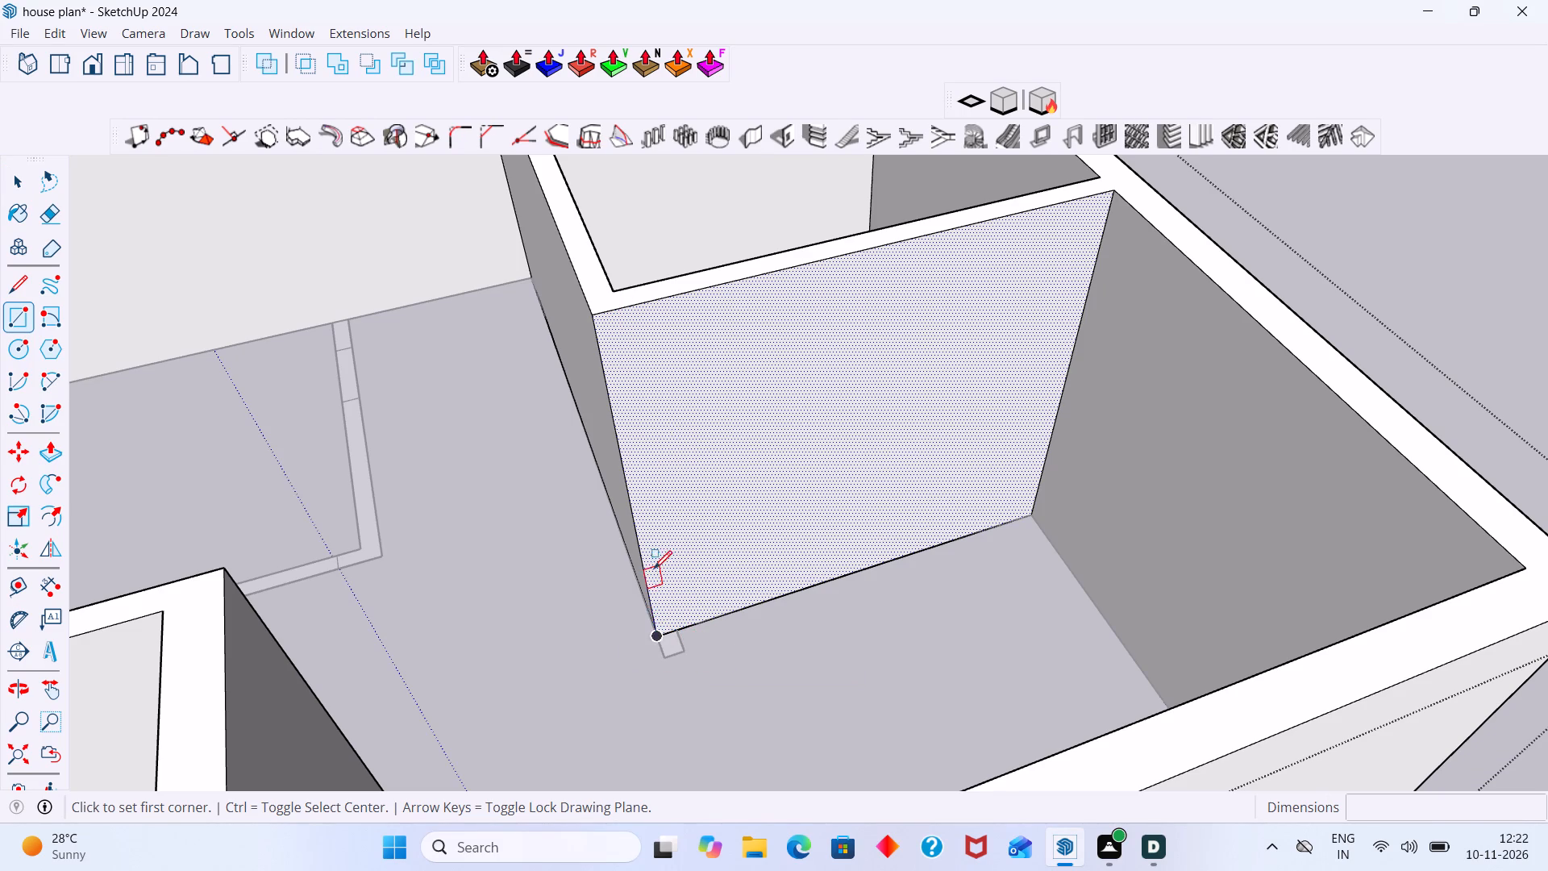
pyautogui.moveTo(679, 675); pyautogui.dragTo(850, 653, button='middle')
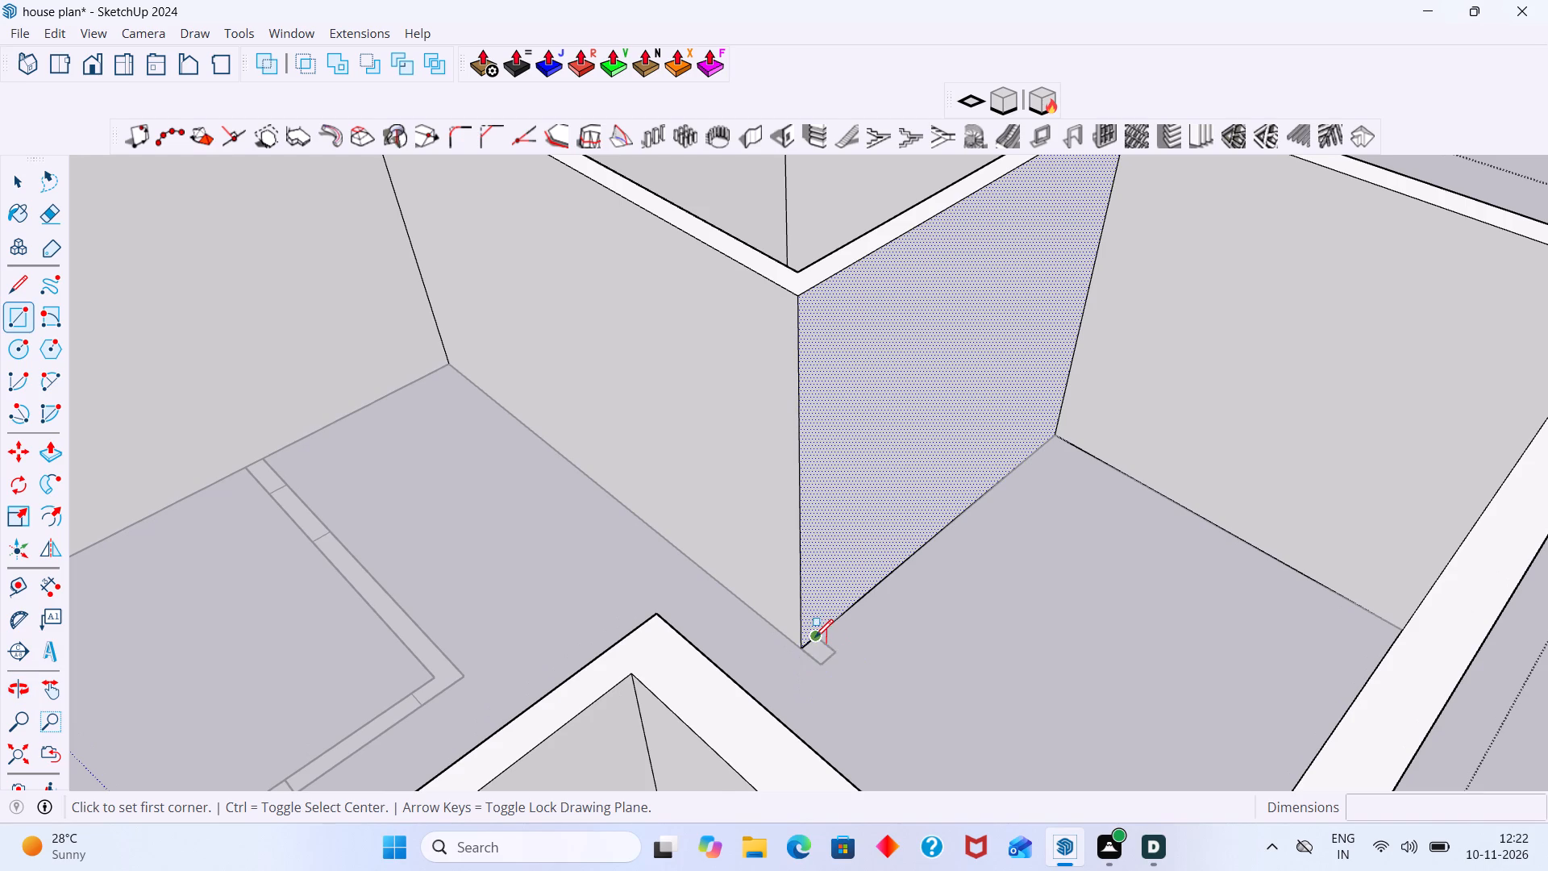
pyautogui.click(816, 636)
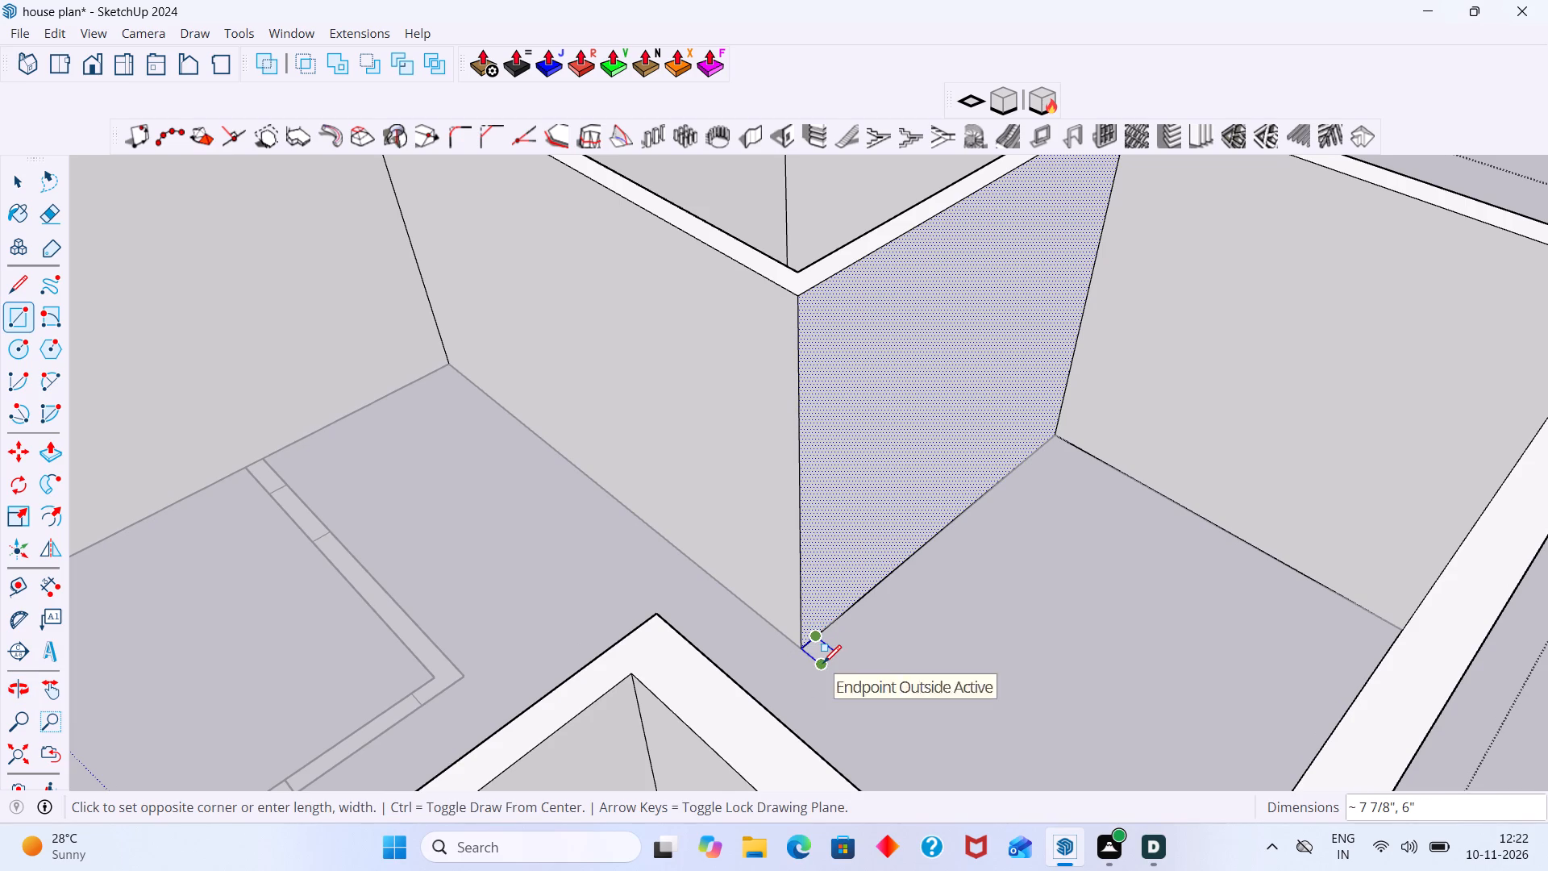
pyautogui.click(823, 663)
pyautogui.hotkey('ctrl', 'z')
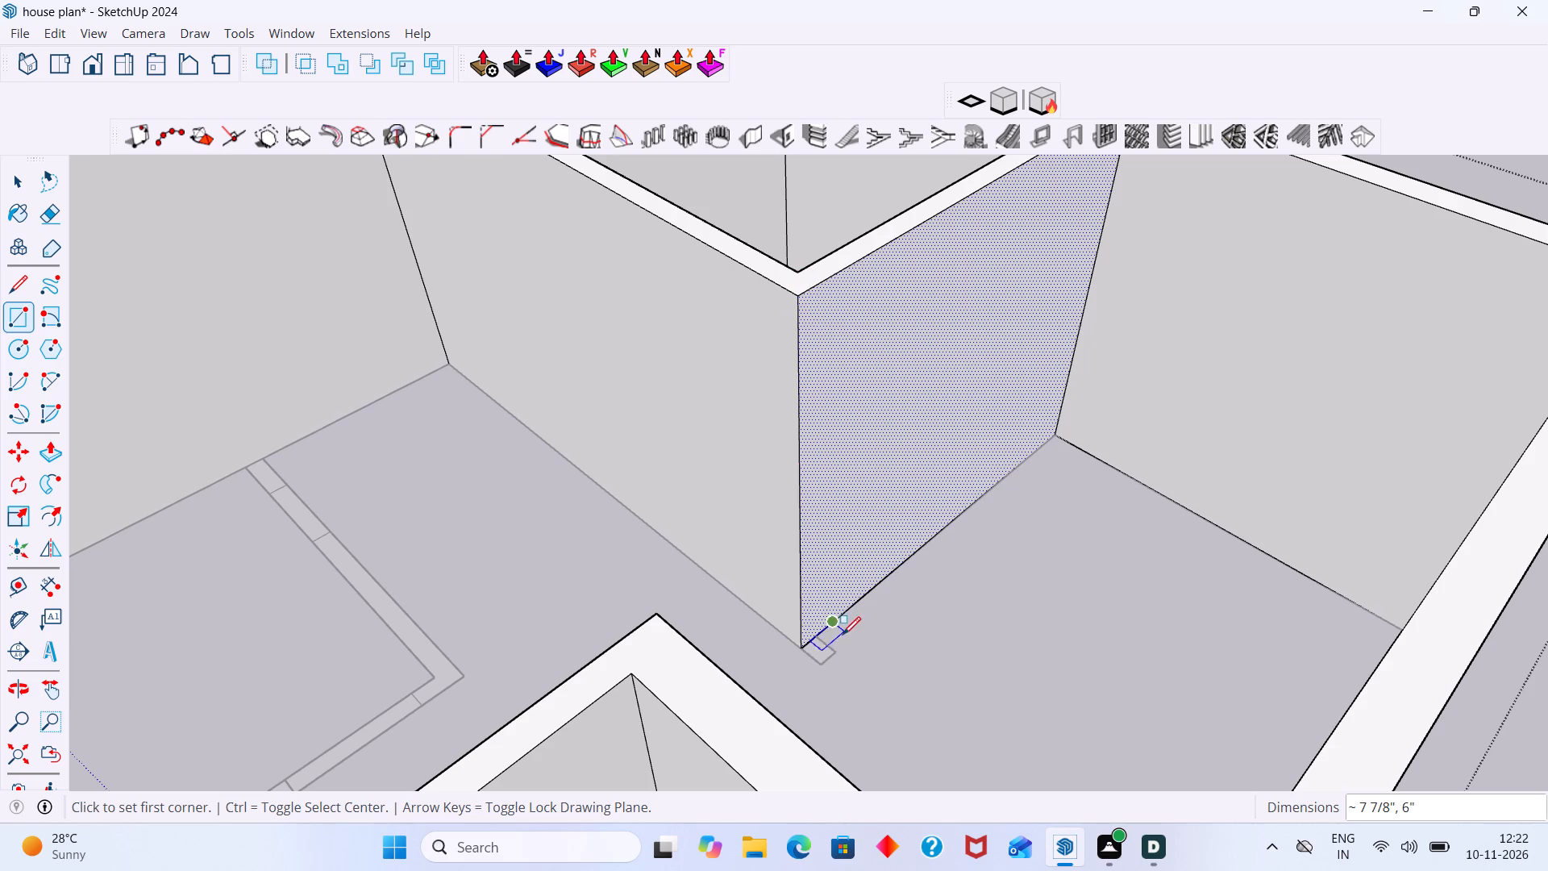
# Draw a 10' by 6" rectangle at the outer corner of the Bedroom-1 partition's Living-side face, beside the leftover flat stub.
pyautogui.click(817, 636)
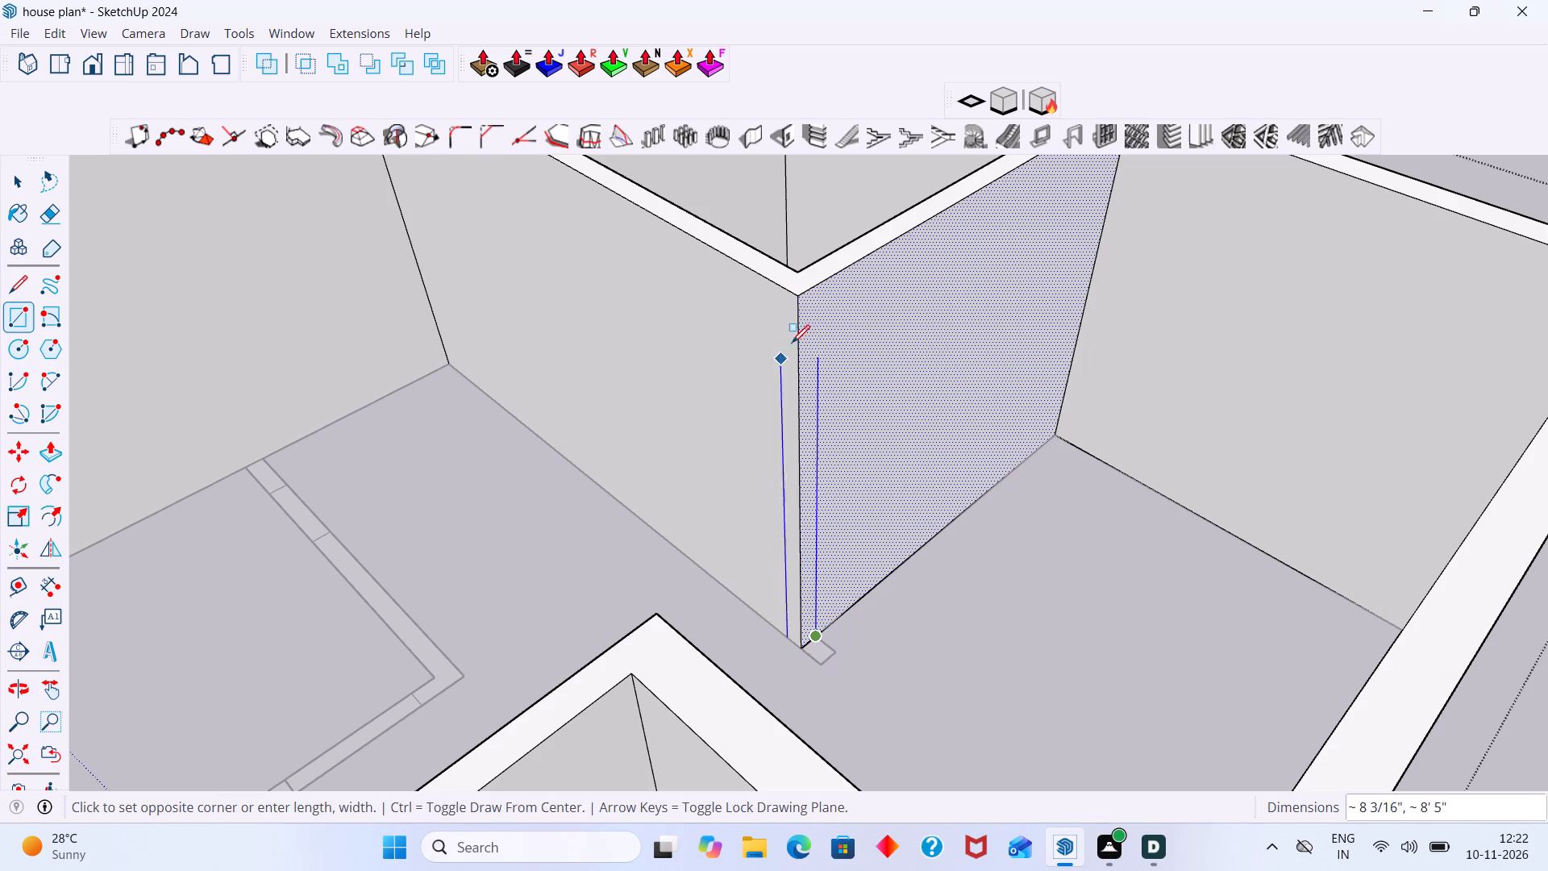
pyautogui.click(798, 296)
# Push/Pull the strip about 7 7/8" over the leftover flat stub at the Bedroom-1 partition corner, and close the wall group.
pyautogui.press('p')
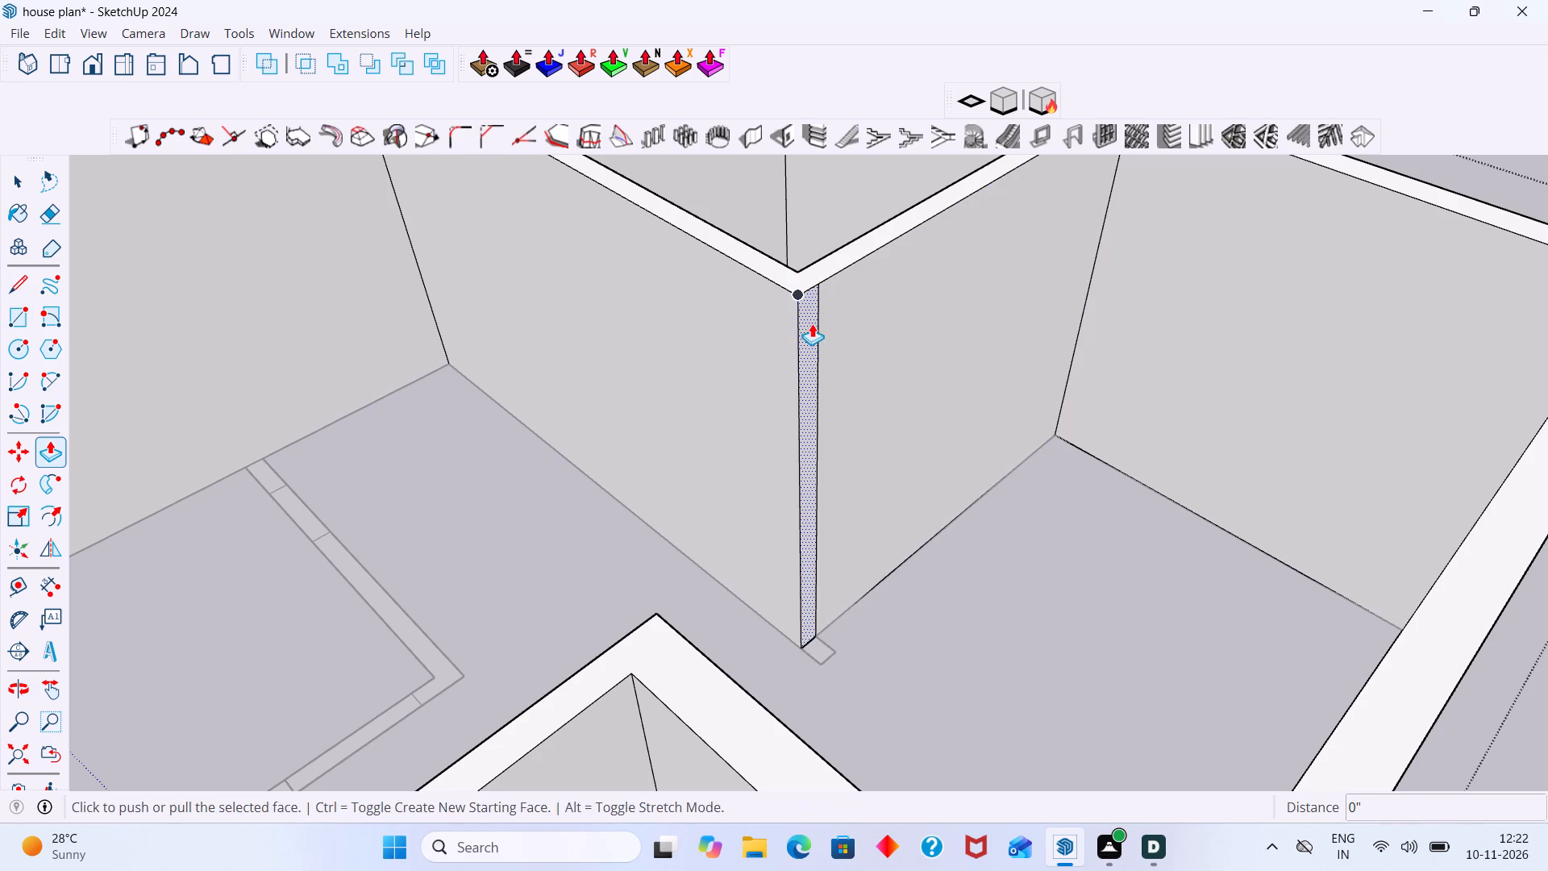
pyautogui.click(812, 323)
pyautogui.moveTo(809, 463); pyautogui.dragTo(471, 430, button='middle')
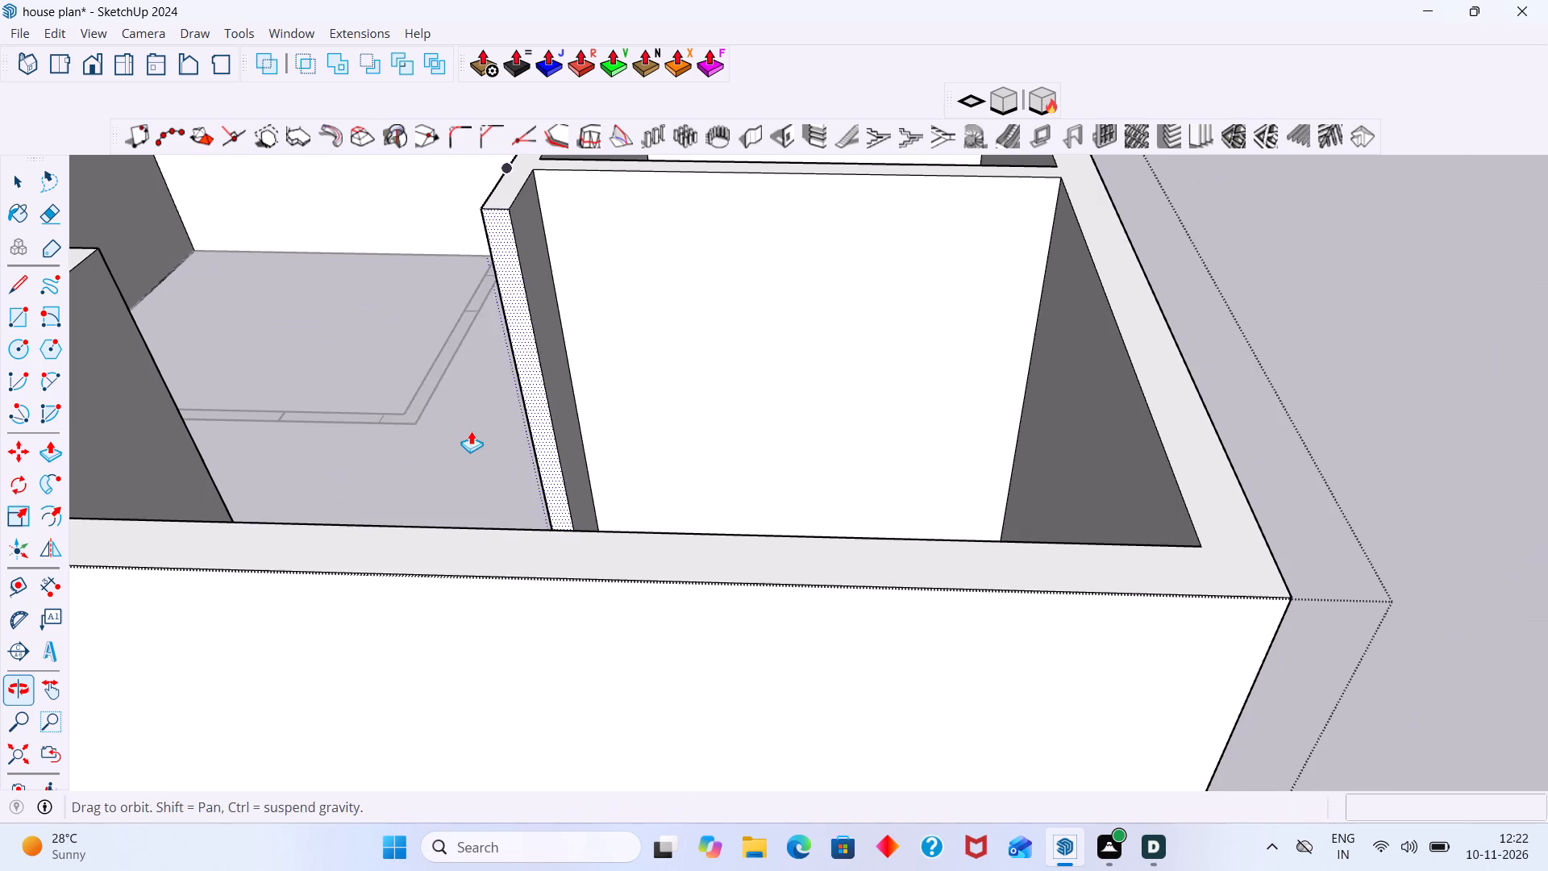
pyautogui.moveTo(610, 503); pyautogui.dragTo(545, 686, button='middle')
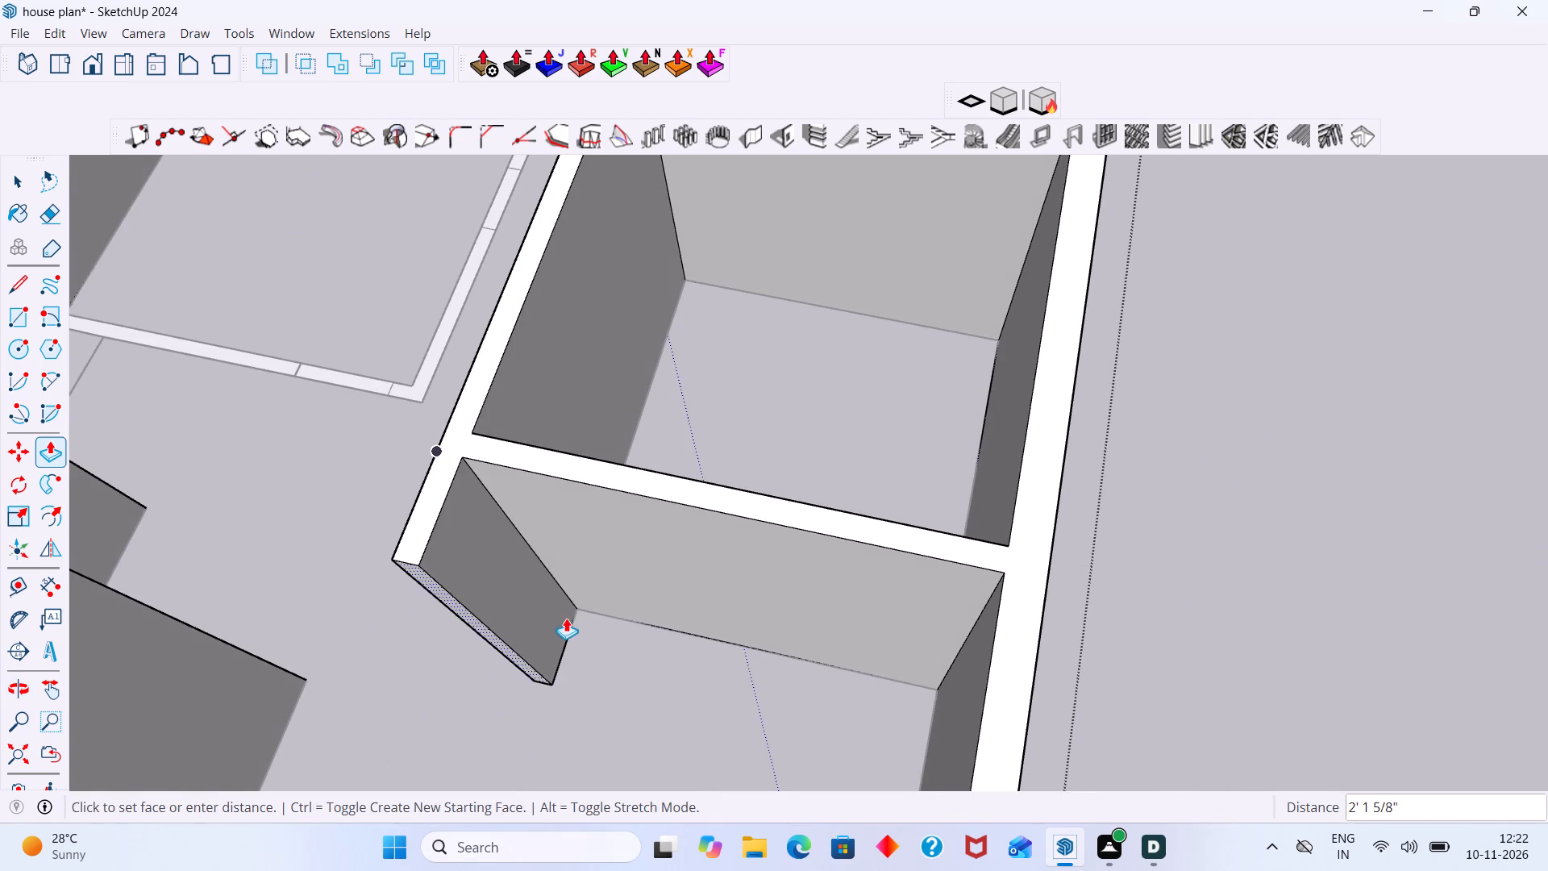
pyautogui.click(575, 623)
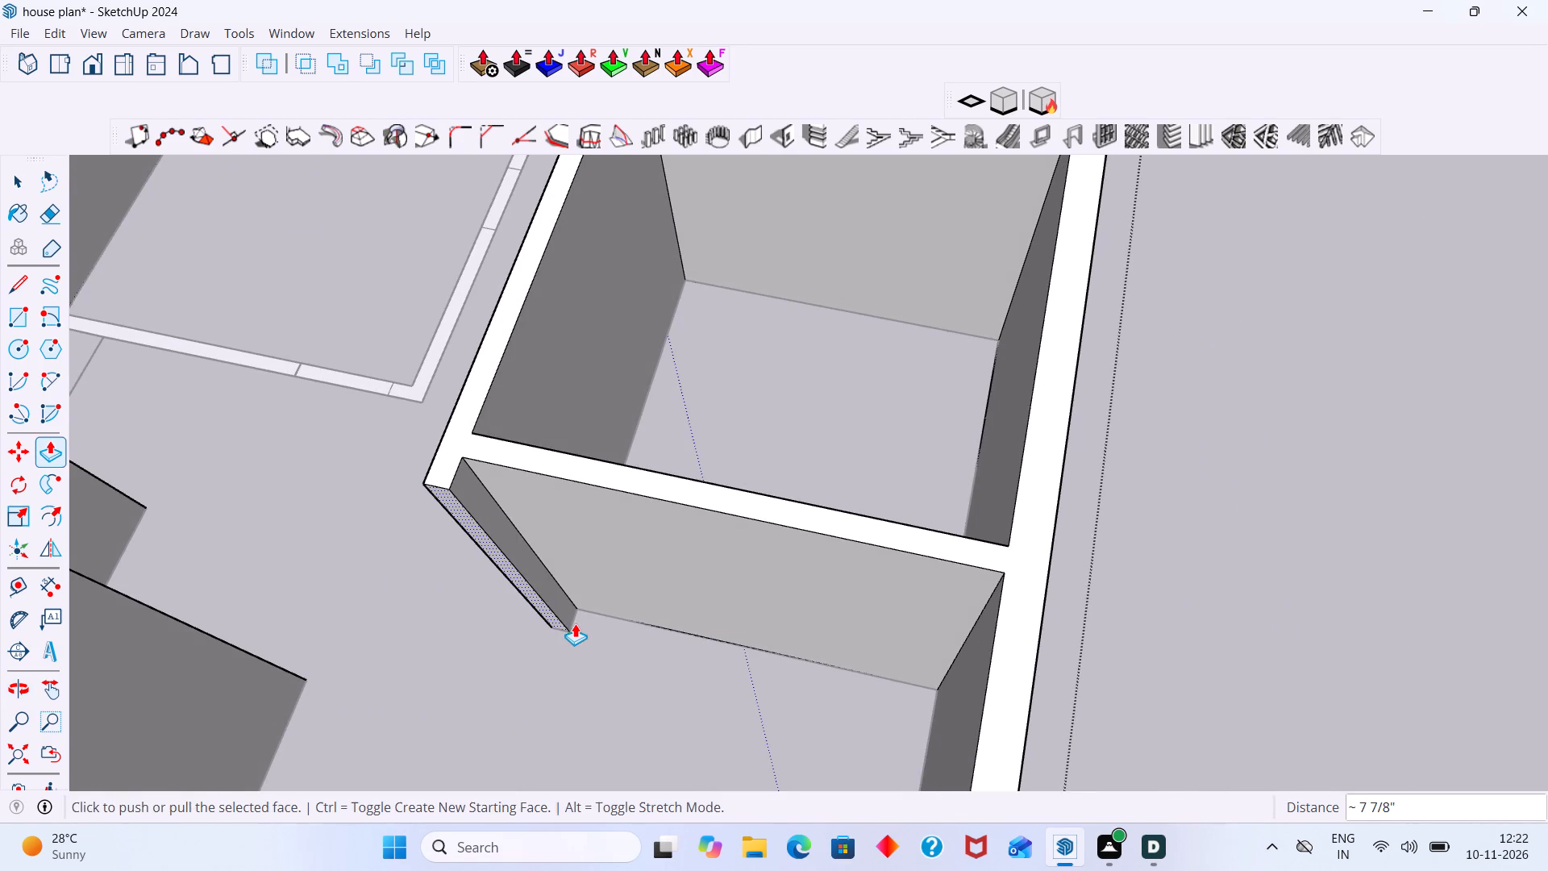
pyautogui.press('space')
pyautogui.scroll(-4, 583, 617)
pyautogui.moveTo(607, 632); pyautogui.dragTo(847, 477, button='middle')
pyautogui.scroll(-4, 690, 618)
pyautogui.click(596, 640)
pyautogui.click(1153, 388)
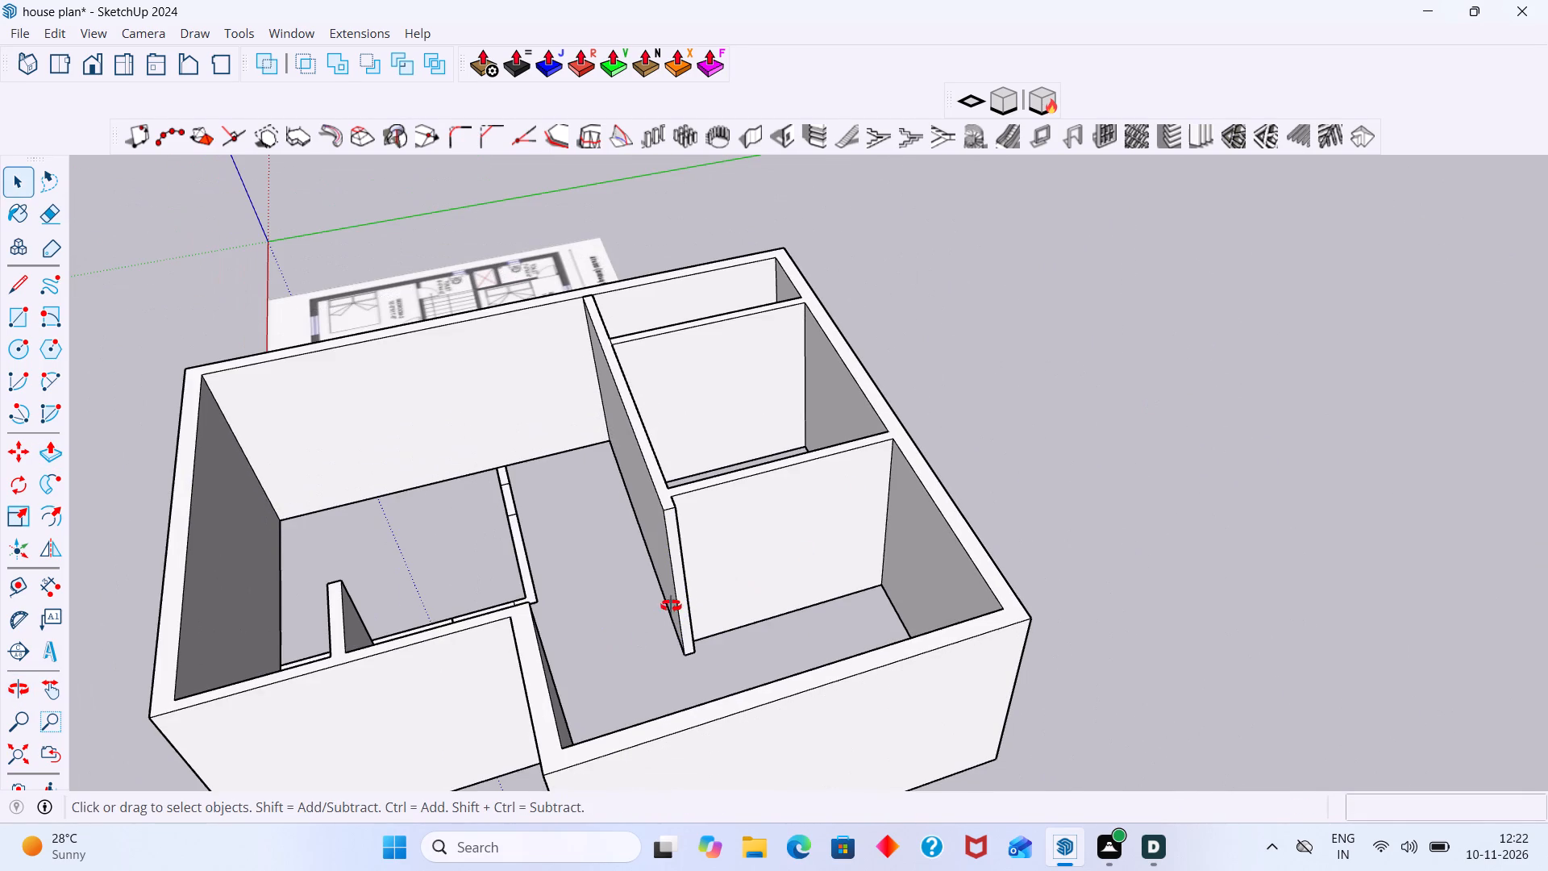
# Open the outer-wall group for editing and select the long outer wall's inner face beside the flat Bedroom-2 partition.
pyautogui.moveTo(661, 592); pyautogui.dragTo(1238, 574, button='middle')
pyautogui.scroll(-6, 718, 568)
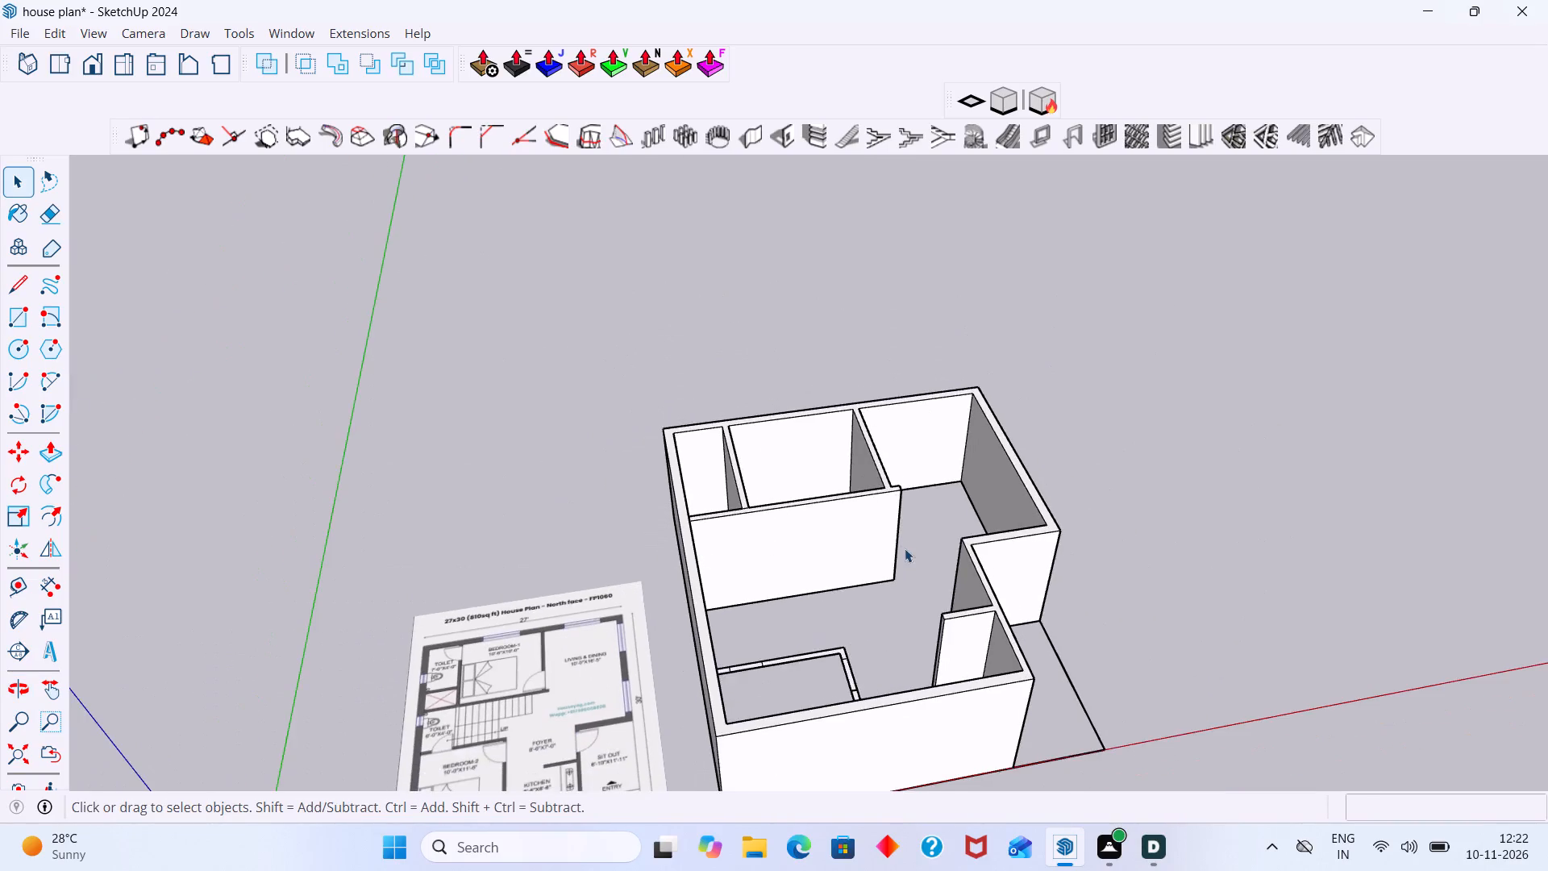
pyautogui.scroll(-1, 905, 543)
pyautogui.keyDown('shift'); pyautogui.moveTo(905, 542); pyautogui.dragTo(772, 439, button='middle'); pyautogui.keyUp('shift')
pyautogui.moveTo(862, 581); pyautogui.dragTo(764, 813, button='middle')
pyautogui.scroll(7, 583, 525)
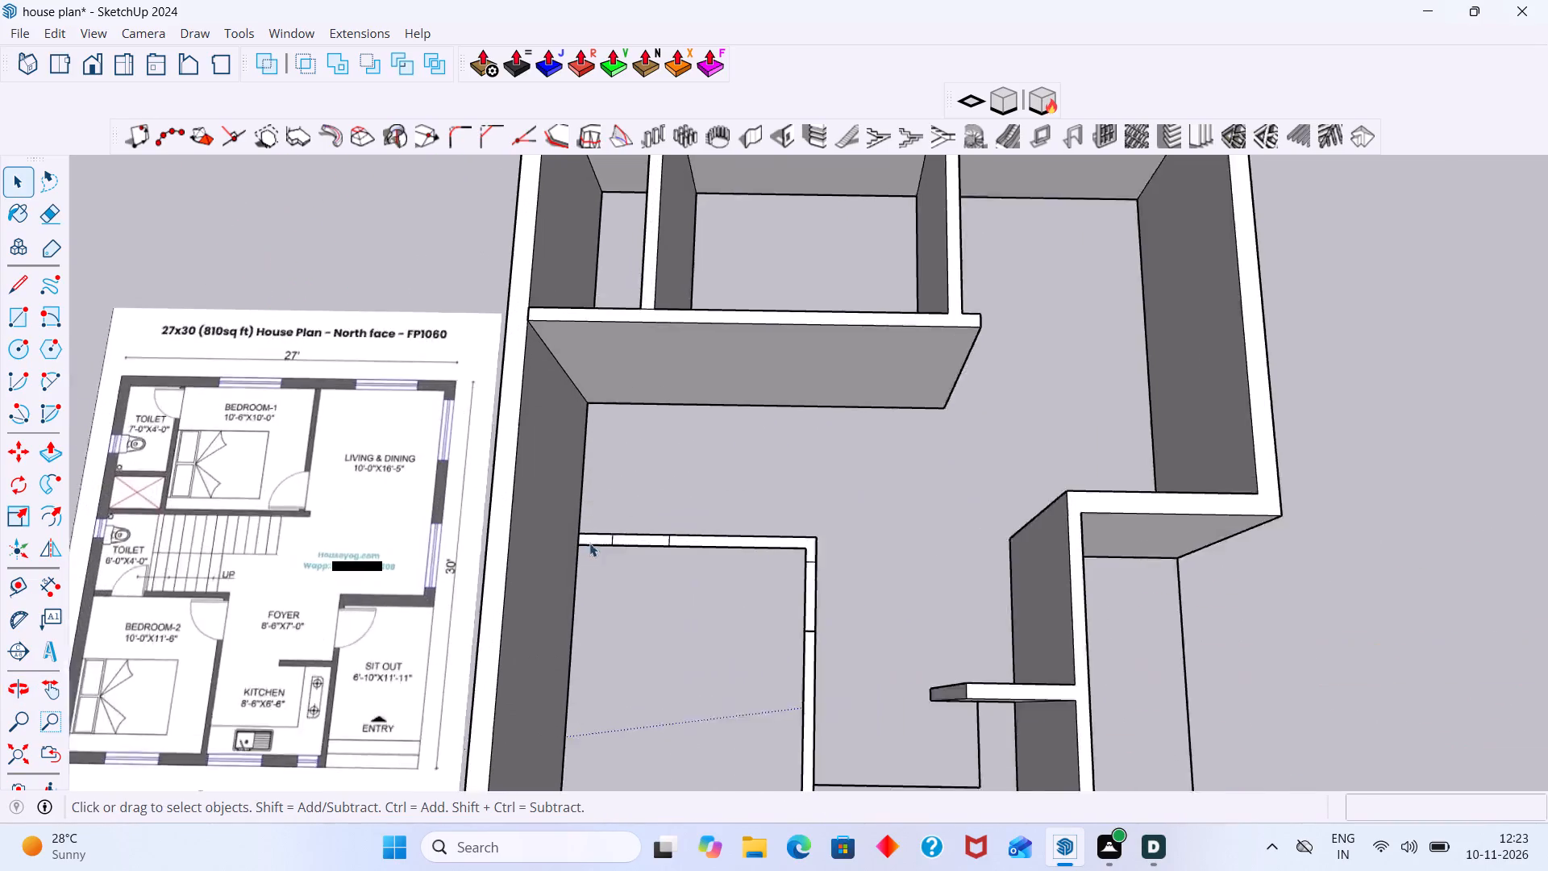
pyautogui.scroll(9, 589, 543)
pyautogui.moveTo(622, 536); pyautogui.dragTo(493, 463, button='middle')
pyautogui.scroll(2, 596, 452)
pyautogui.scroll(-6, 592, 451)
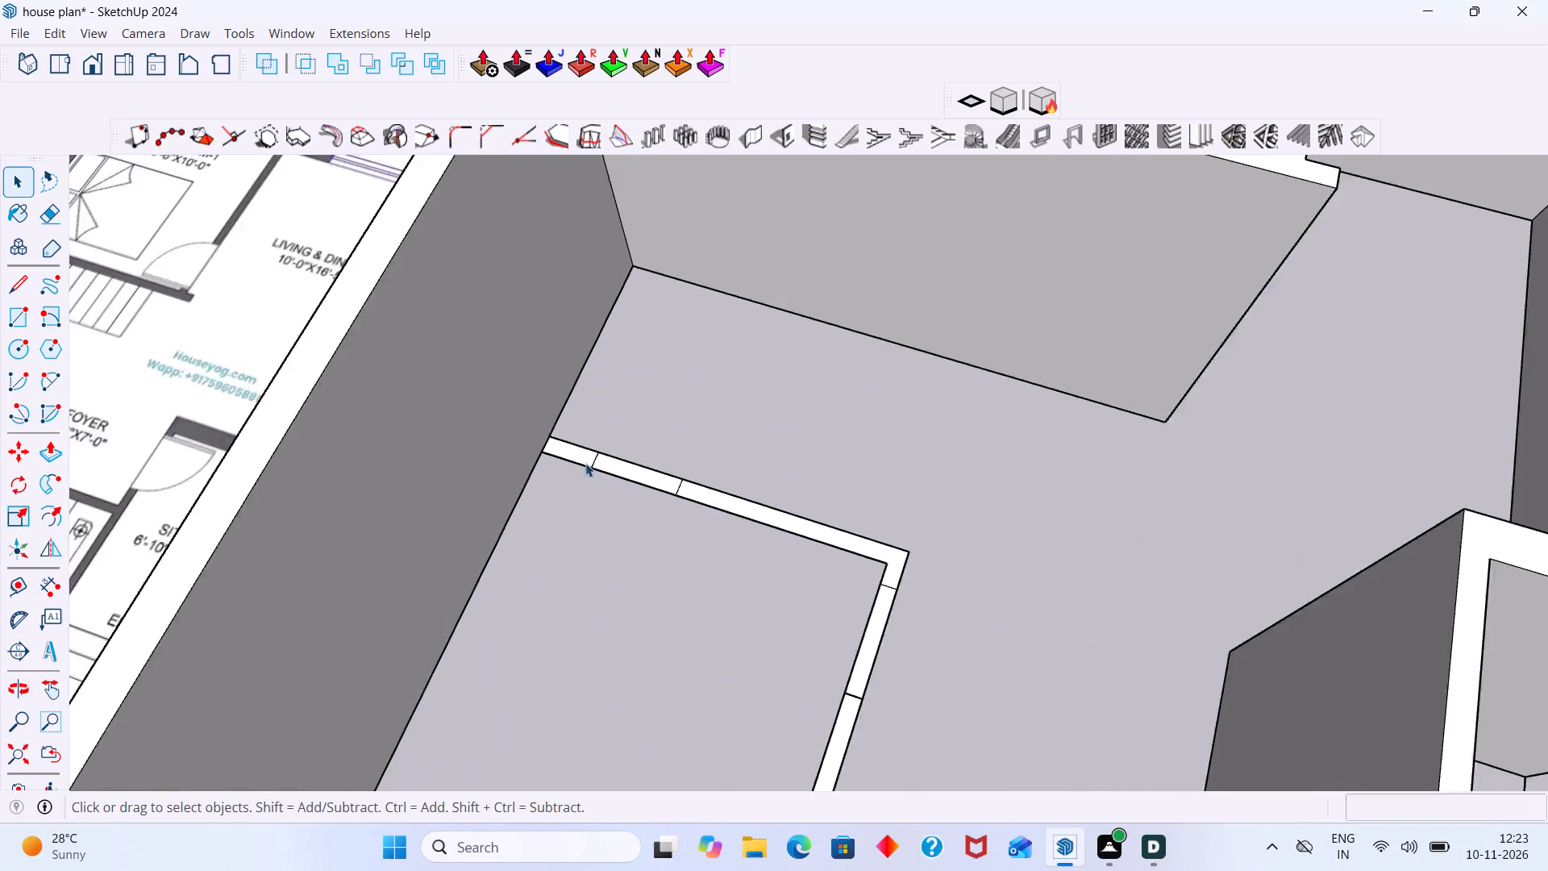
pyautogui.scroll(-11, 585, 463)
pyautogui.moveTo(585, 520); pyautogui.dragTo(235, 401, button='middle')
pyautogui.scroll(7, 682, 348)
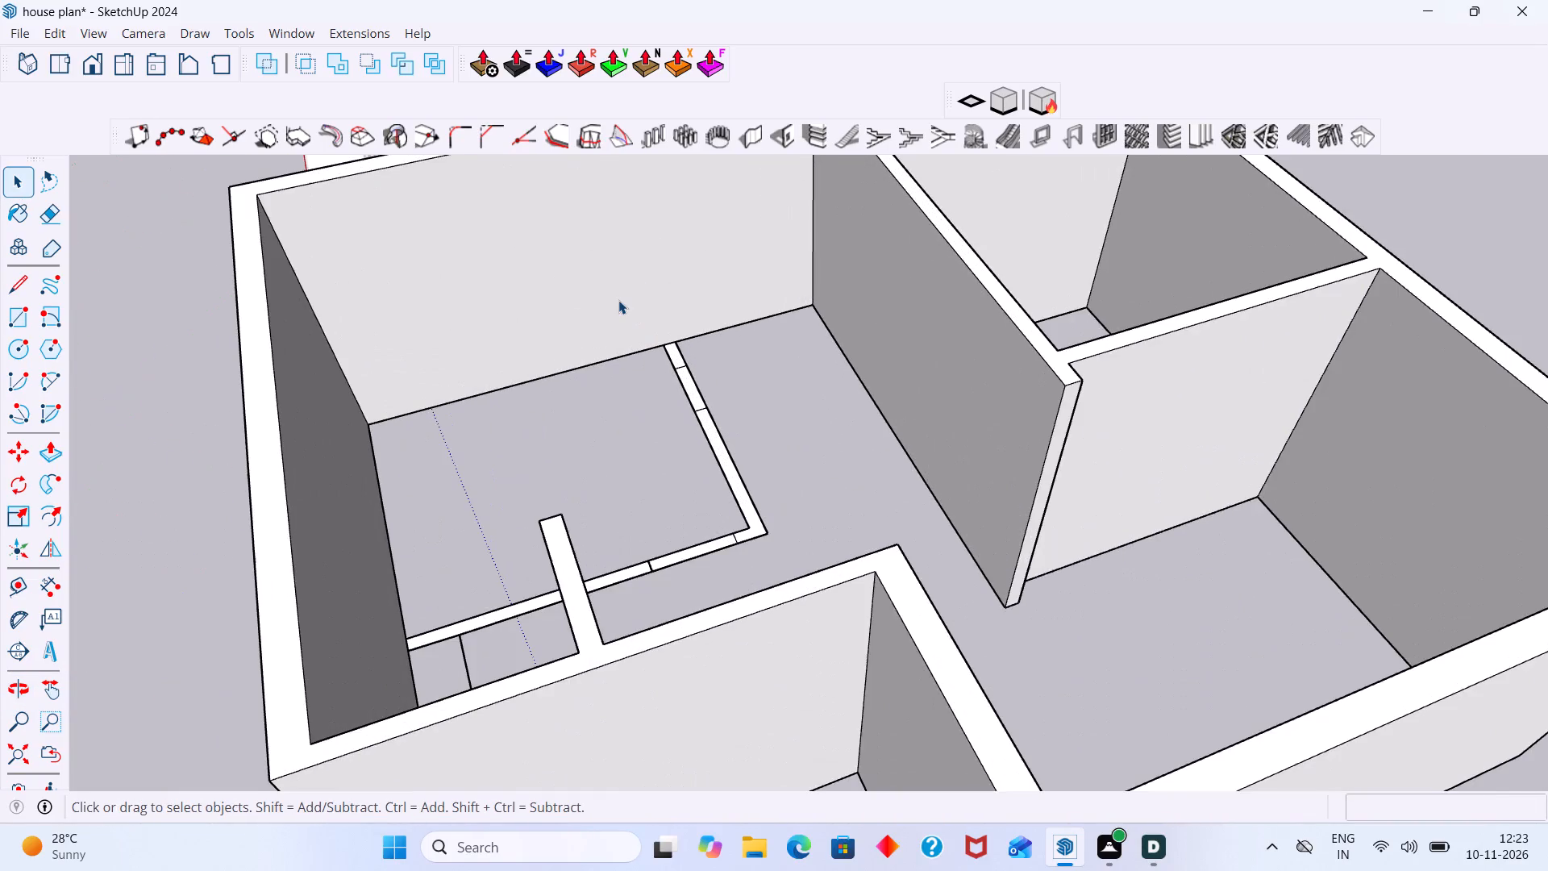
pyautogui.doubleClick(622, 297)
pyautogui.click(680, 295)
pyautogui.doubleClick(672, 303)
pyautogui.click(665, 324)
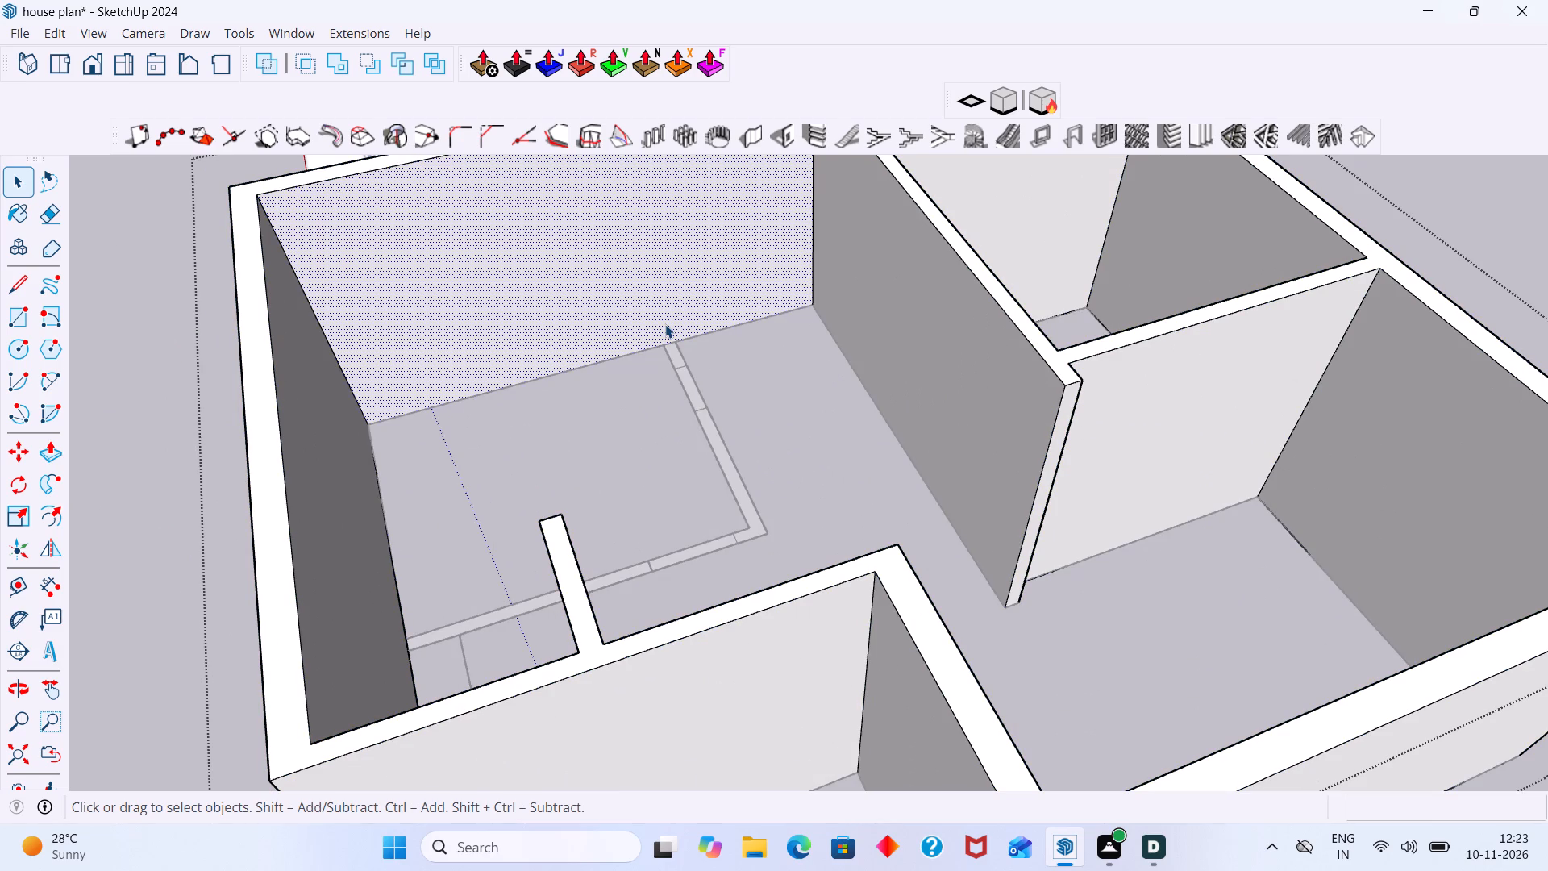
pyautogui.scroll(-4, 669, 325)
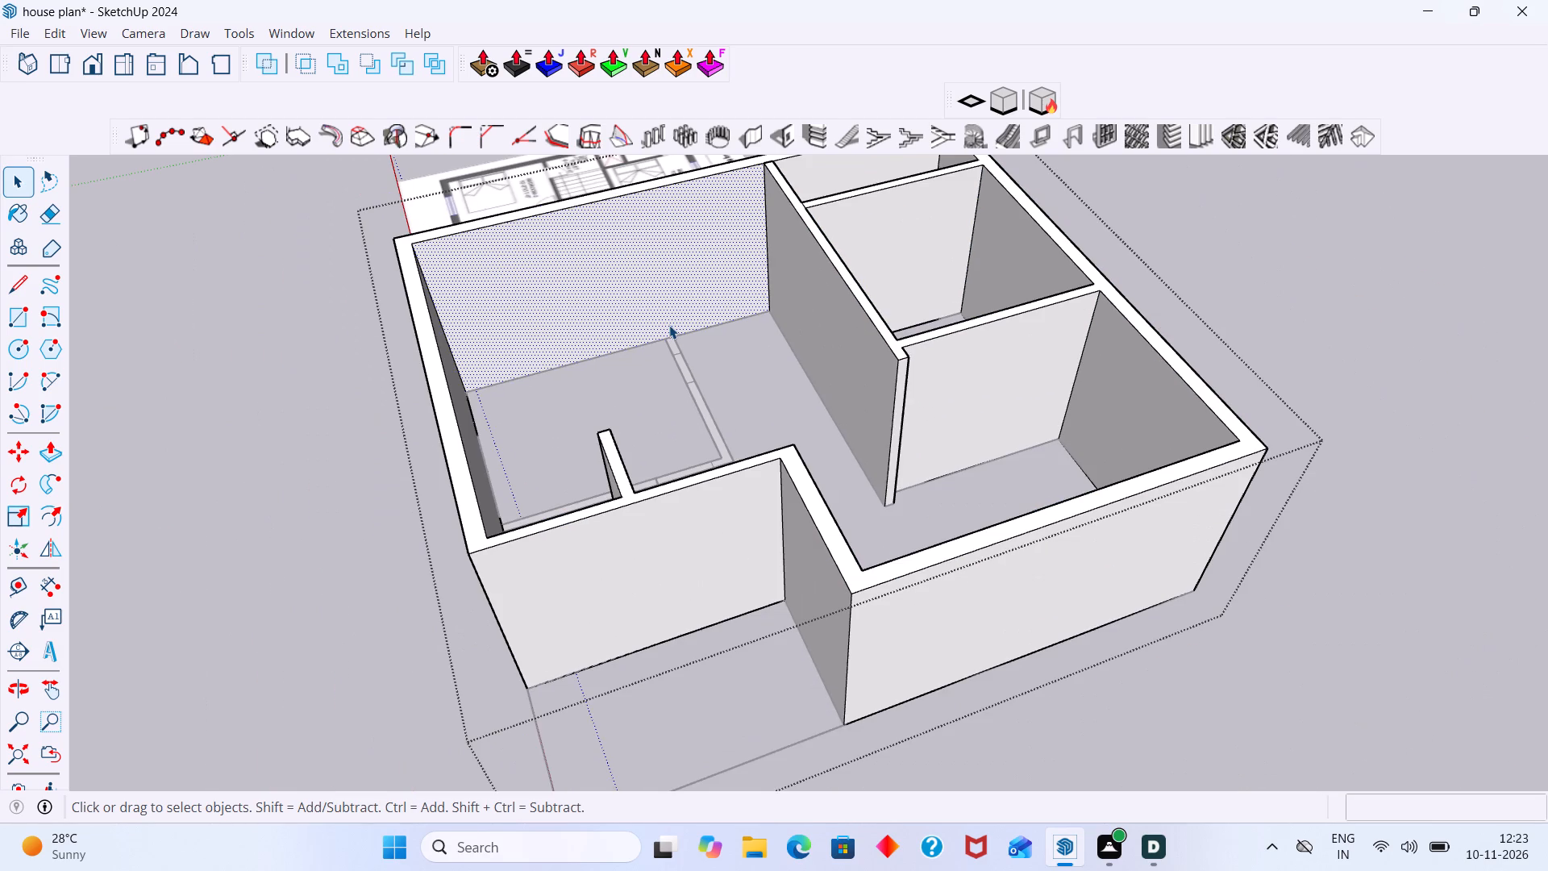
# Draw a 10' vertical line up the long outer wall's inner face from the stair-side corner of the flat Bedroom-2 partition.
pyautogui.press('r')
pyautogui.scroll(3, 680, 337)
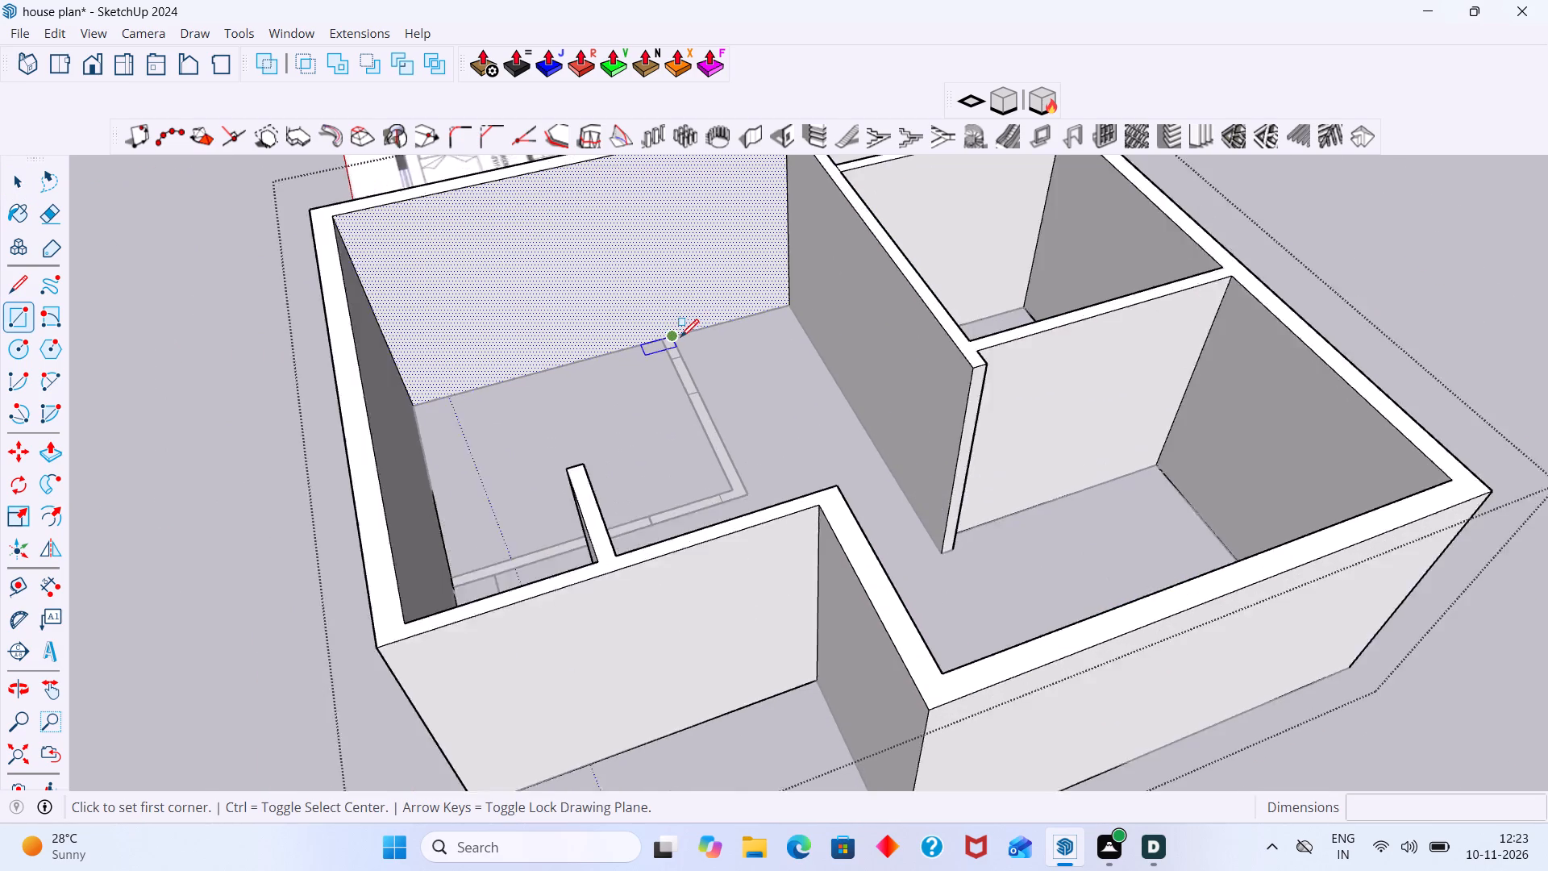
pyautogui.scroll(11, 680, 337)
pyautogui.press('l')
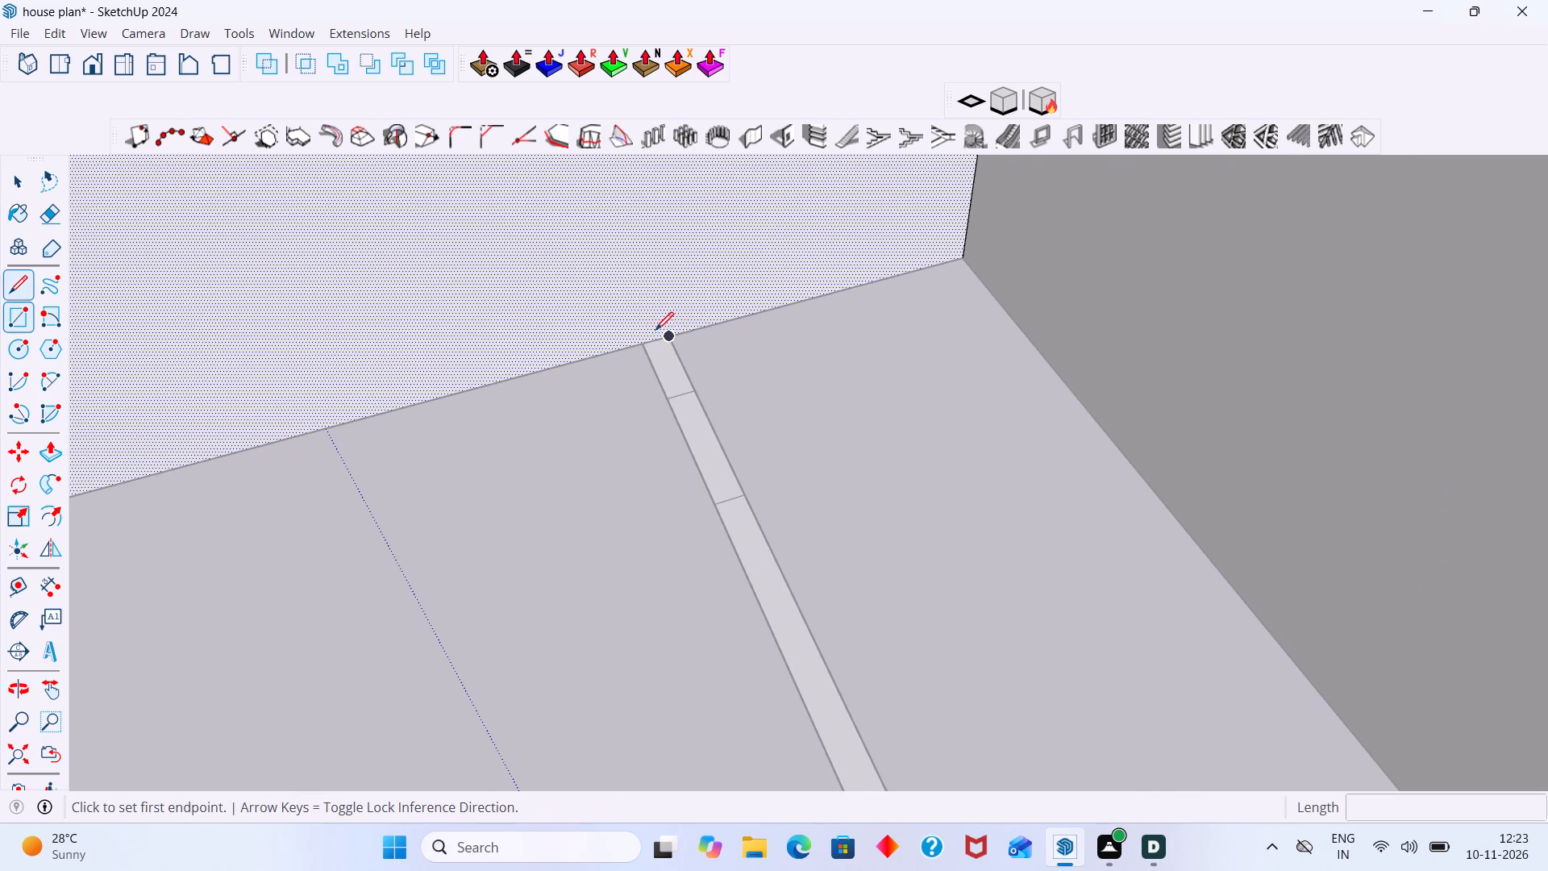
pyautogui.click(672, 337)
pyautogui.scroll(-7, 657, 240)
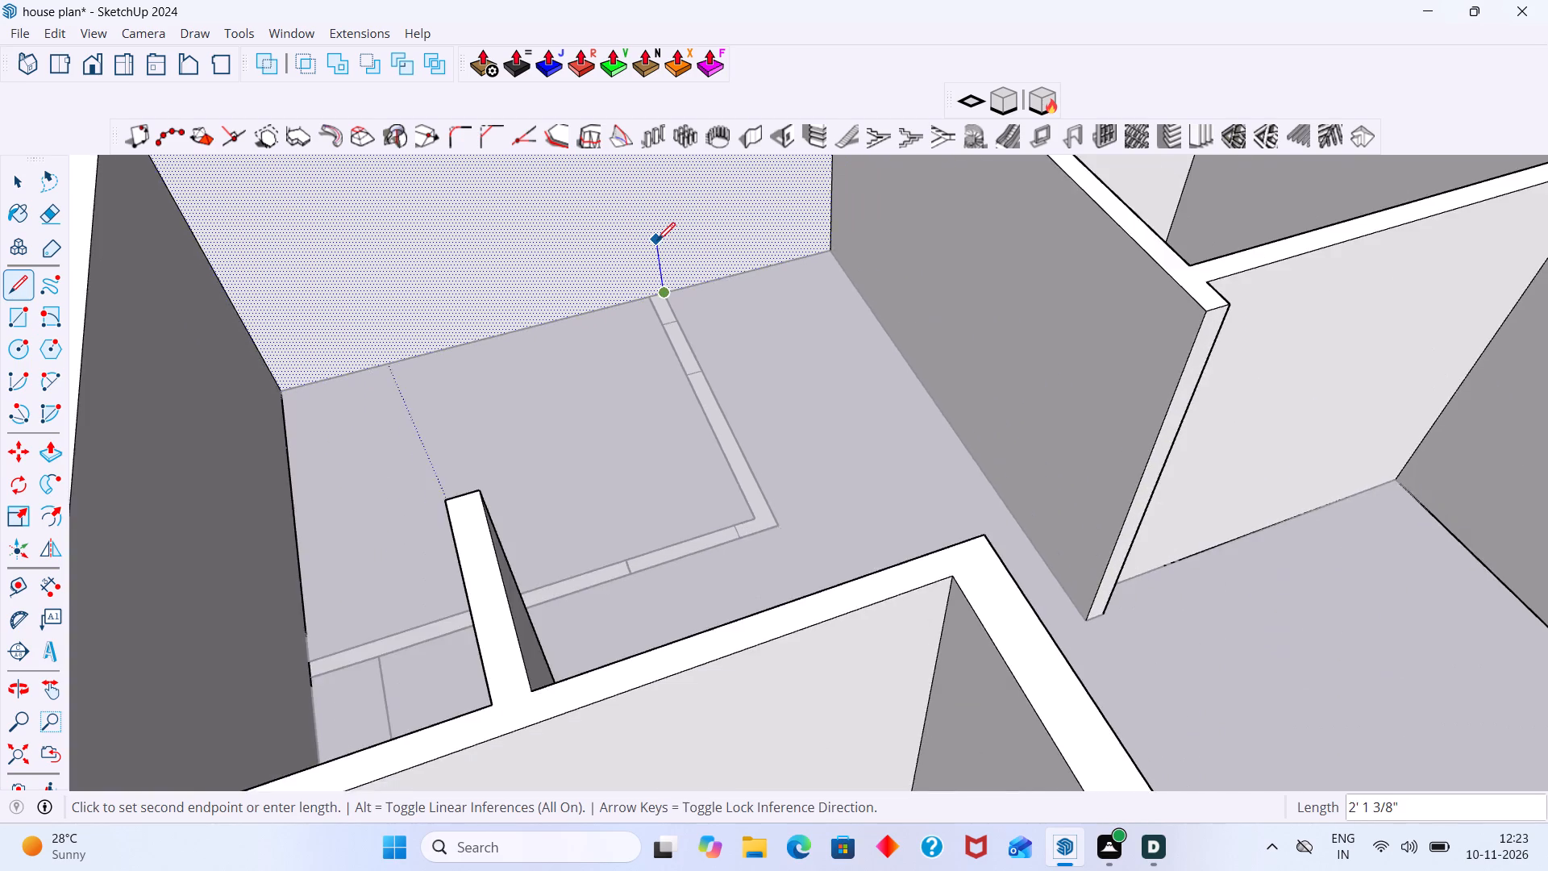
pyautogui.keyDown('shift'); pyautogui.moveTo(657, 240); pyautogui.dragTo(633, 423, button='middle'); pyautogui.keyUp('shift')
pyautogui.click(595, 218)
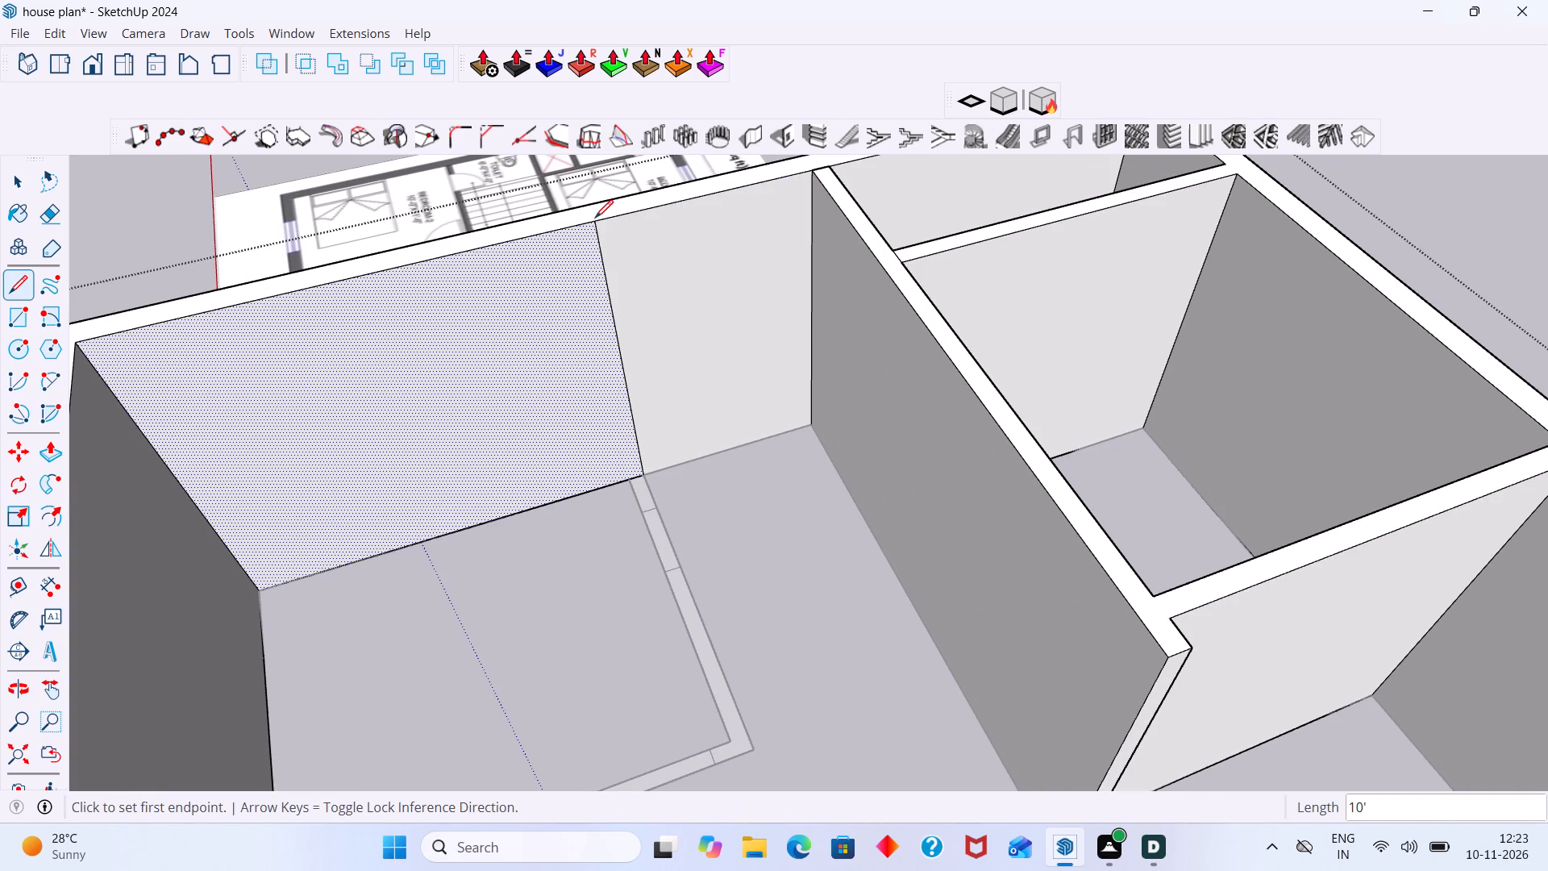
pyautogui.press('space')
# Draw a 10' by 6" rectangle on the long outer wall's inner face, from the vertical line across the flat Bedroom-2 partition's end.
pyautogui.press('r')
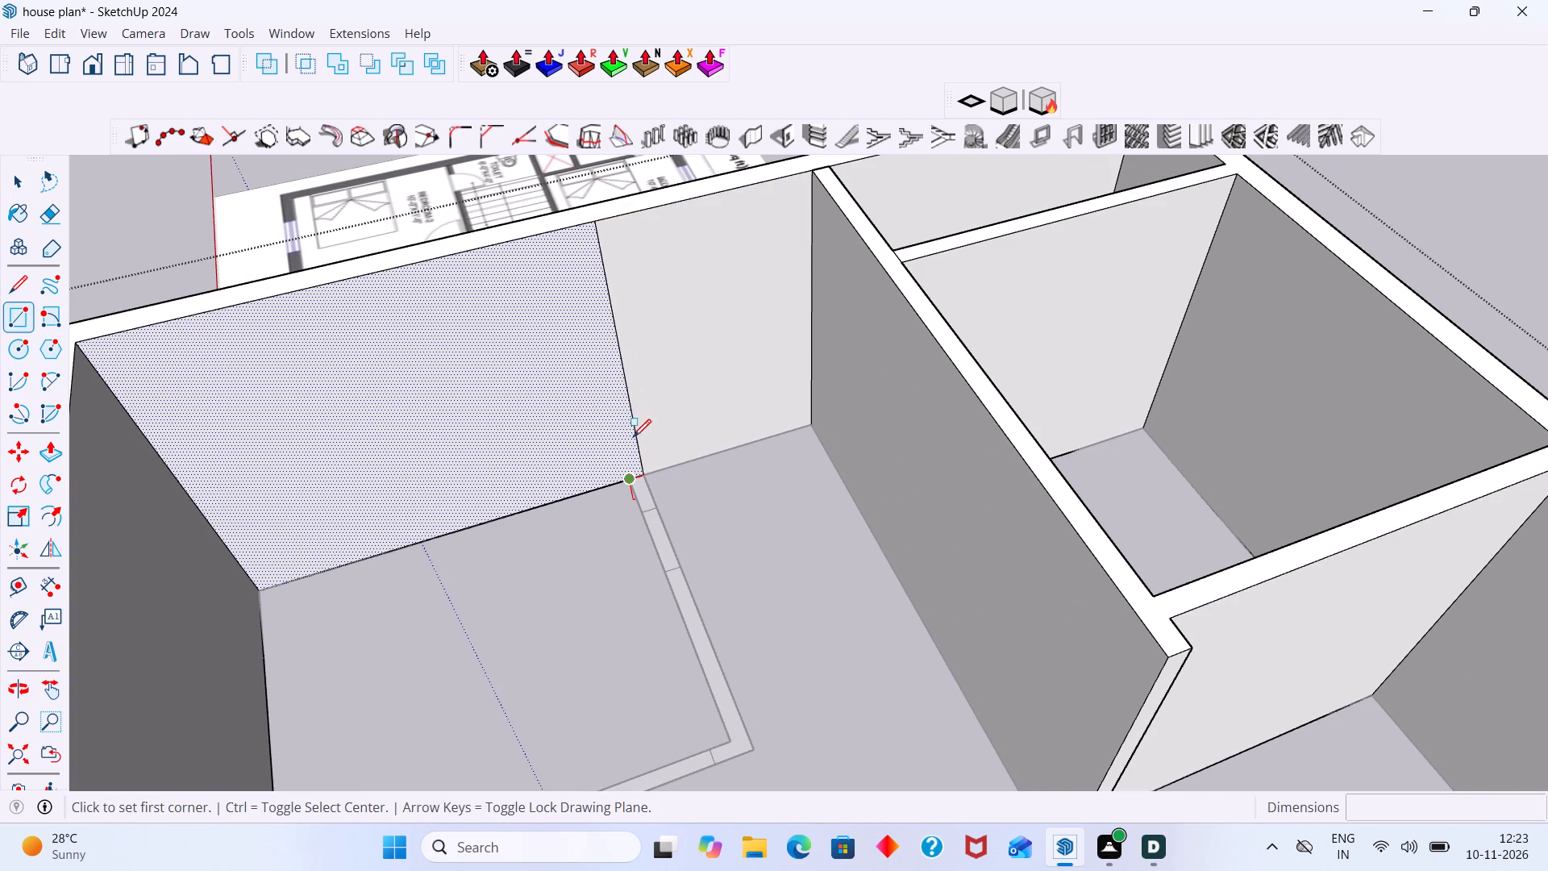
pyautogui.click(595, 219)
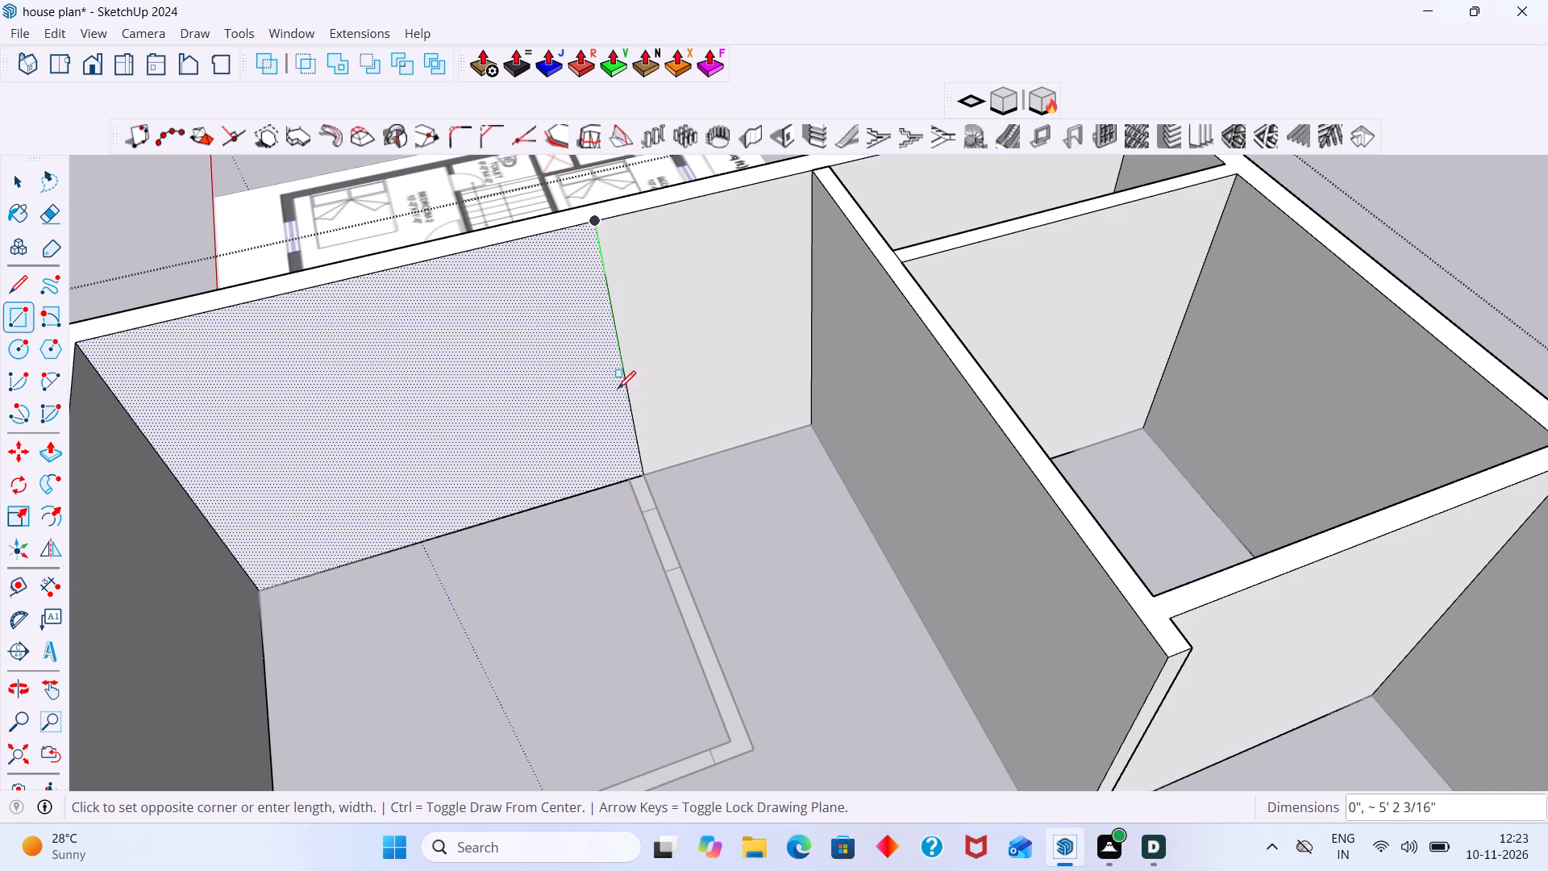
pyautogui.click(626, 483)
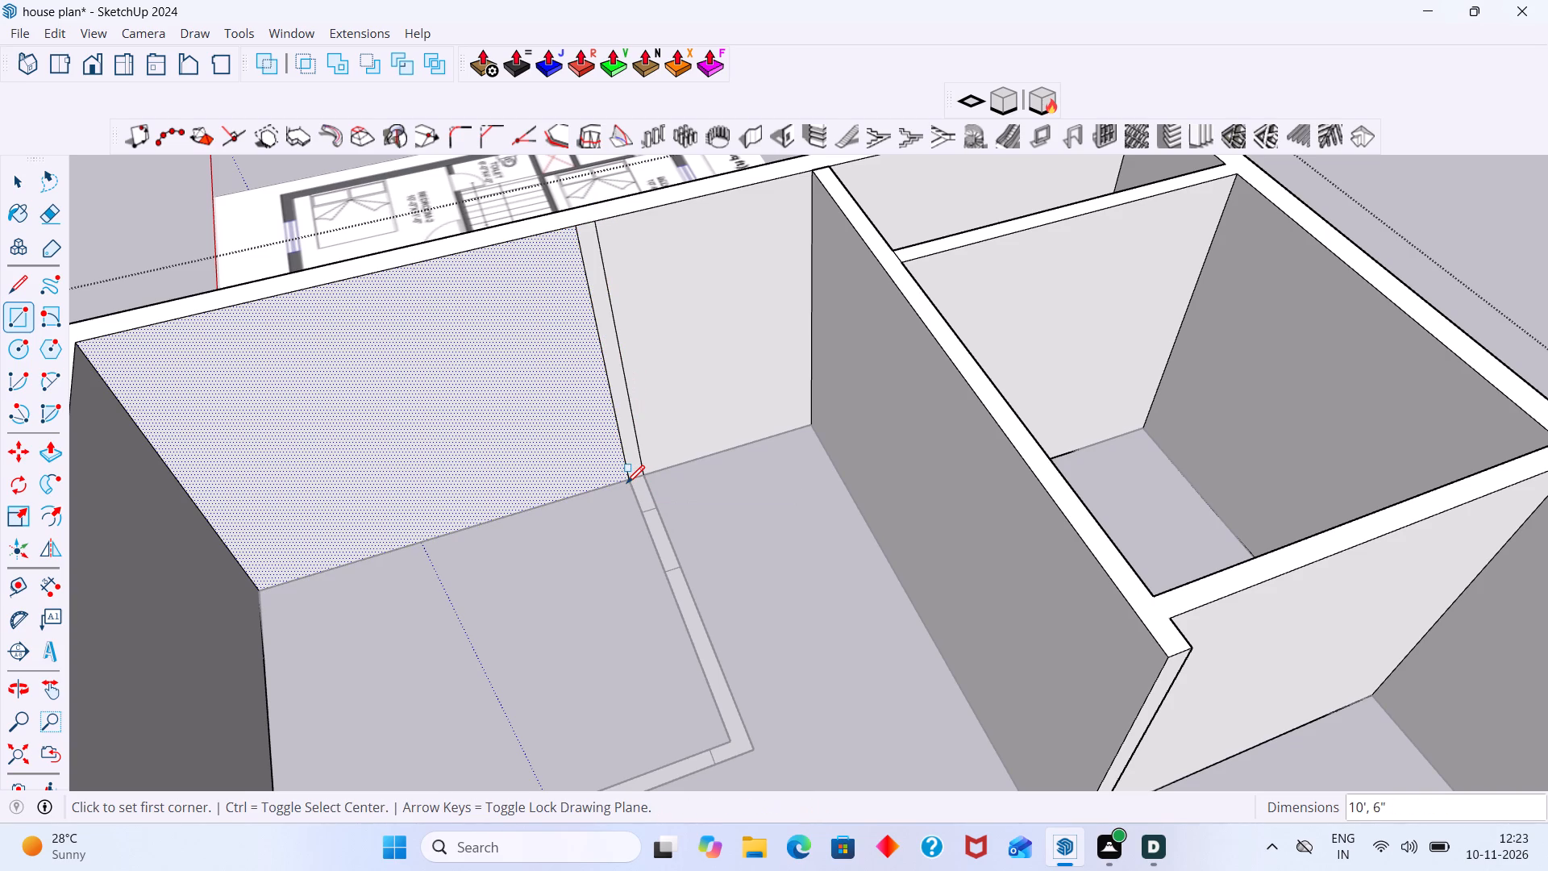
# Push/Pull the strip 10' 5 1/2" along the flat stair-side partition of Bedroom-2 to its outer corner.
pyautogui.press('p')
pyautogui.press('space')
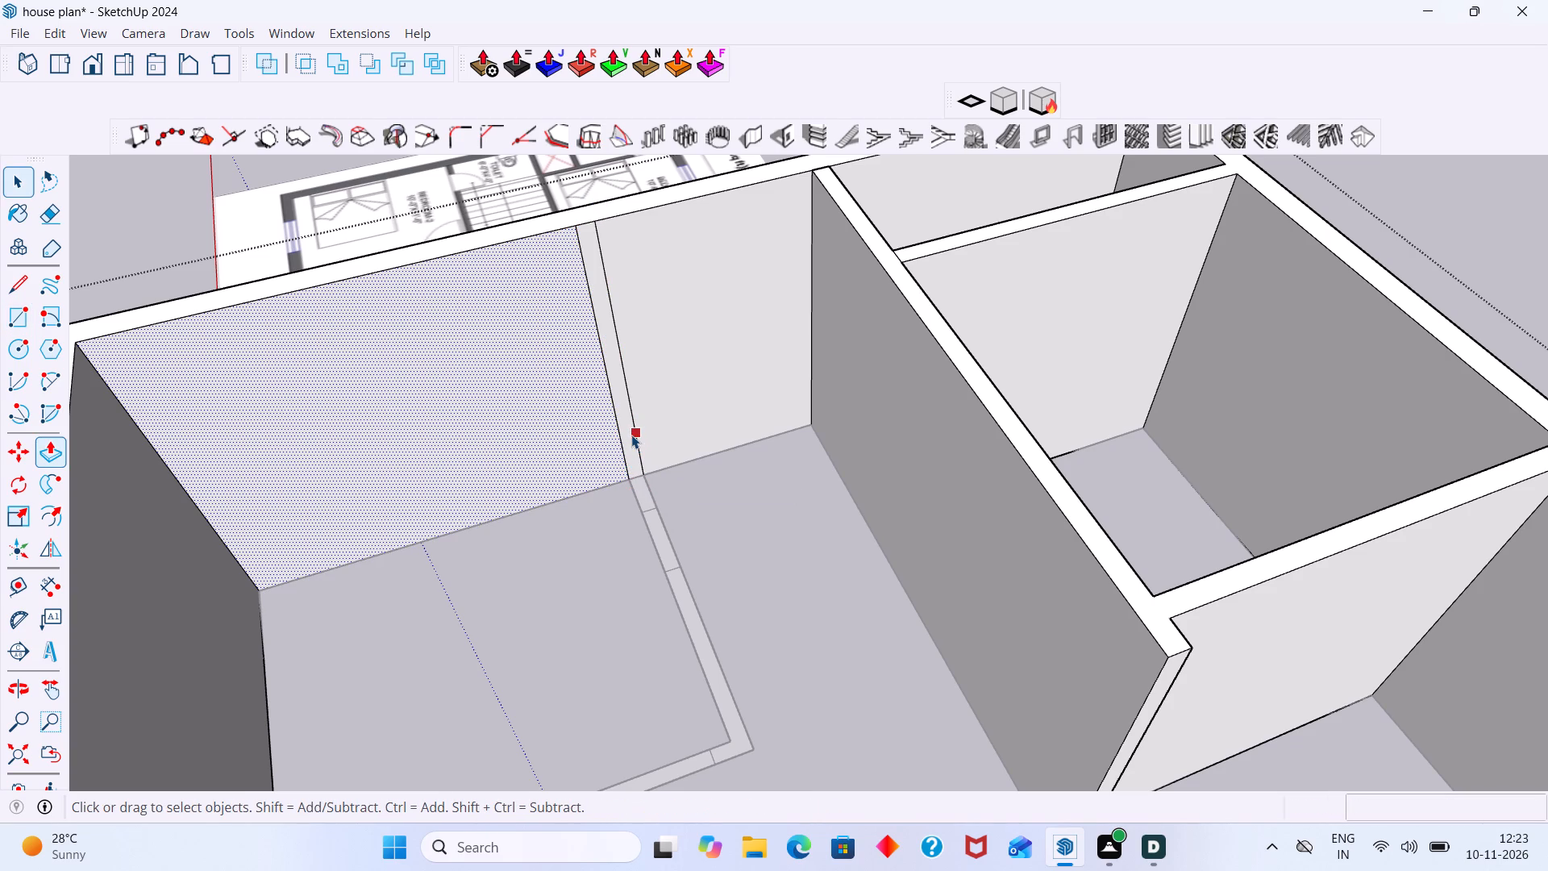
pyautogui.click(630, 435)
pyautogui.press('p')
pyautogui.click(628, 436)
pyautogui.scroll(-1, 664, 527)
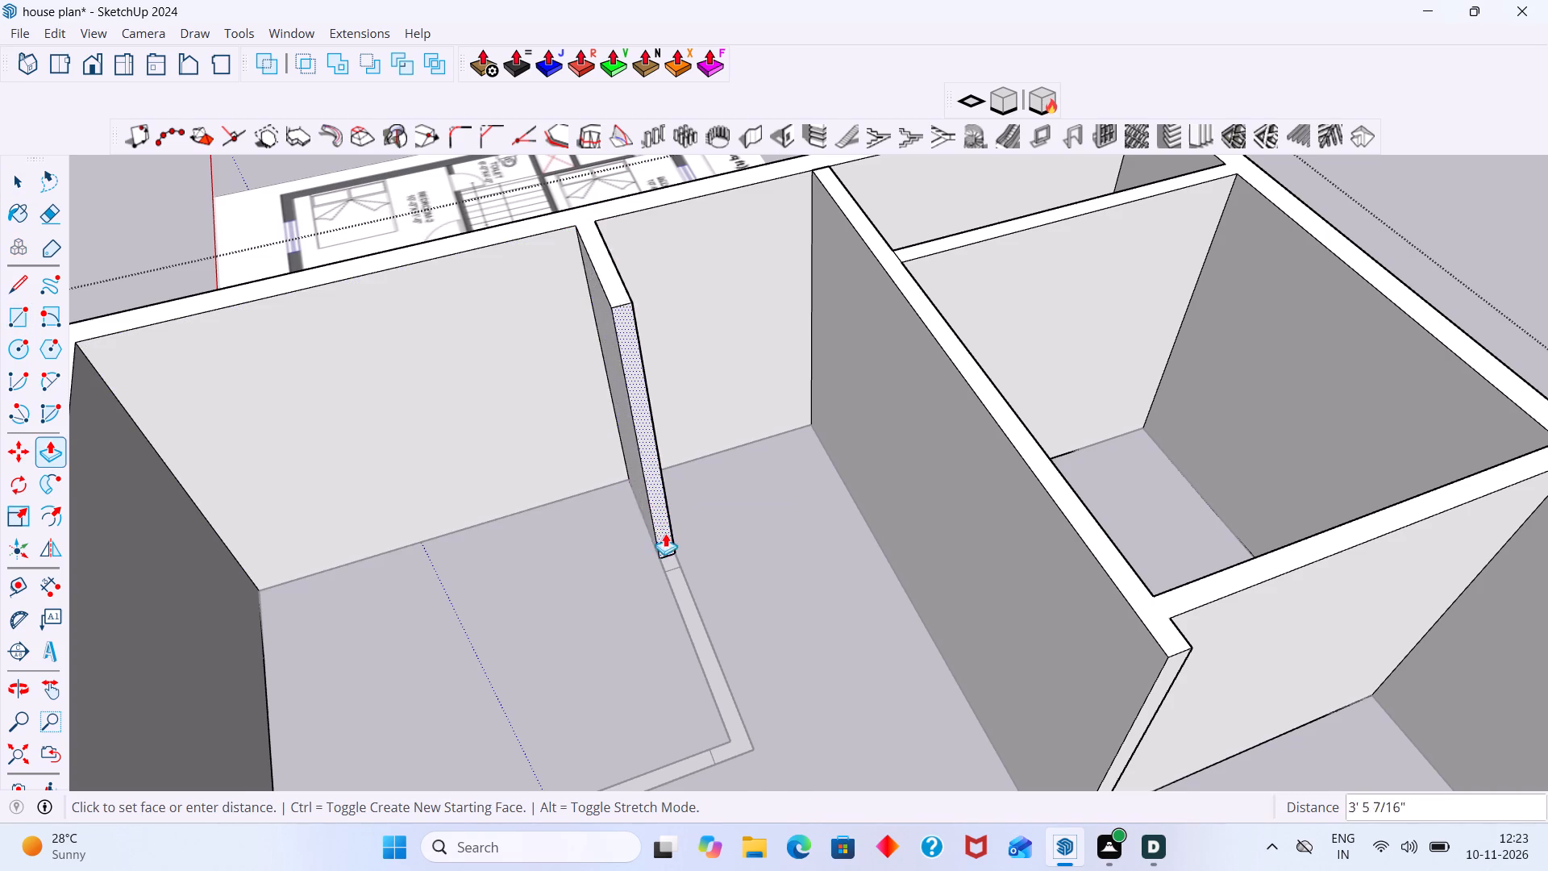
pyautogui.scroll(-5, 665, 533)
pyautogui.moveTo(696, 676); pyautogui.dragTo(904, 677, button='middle')
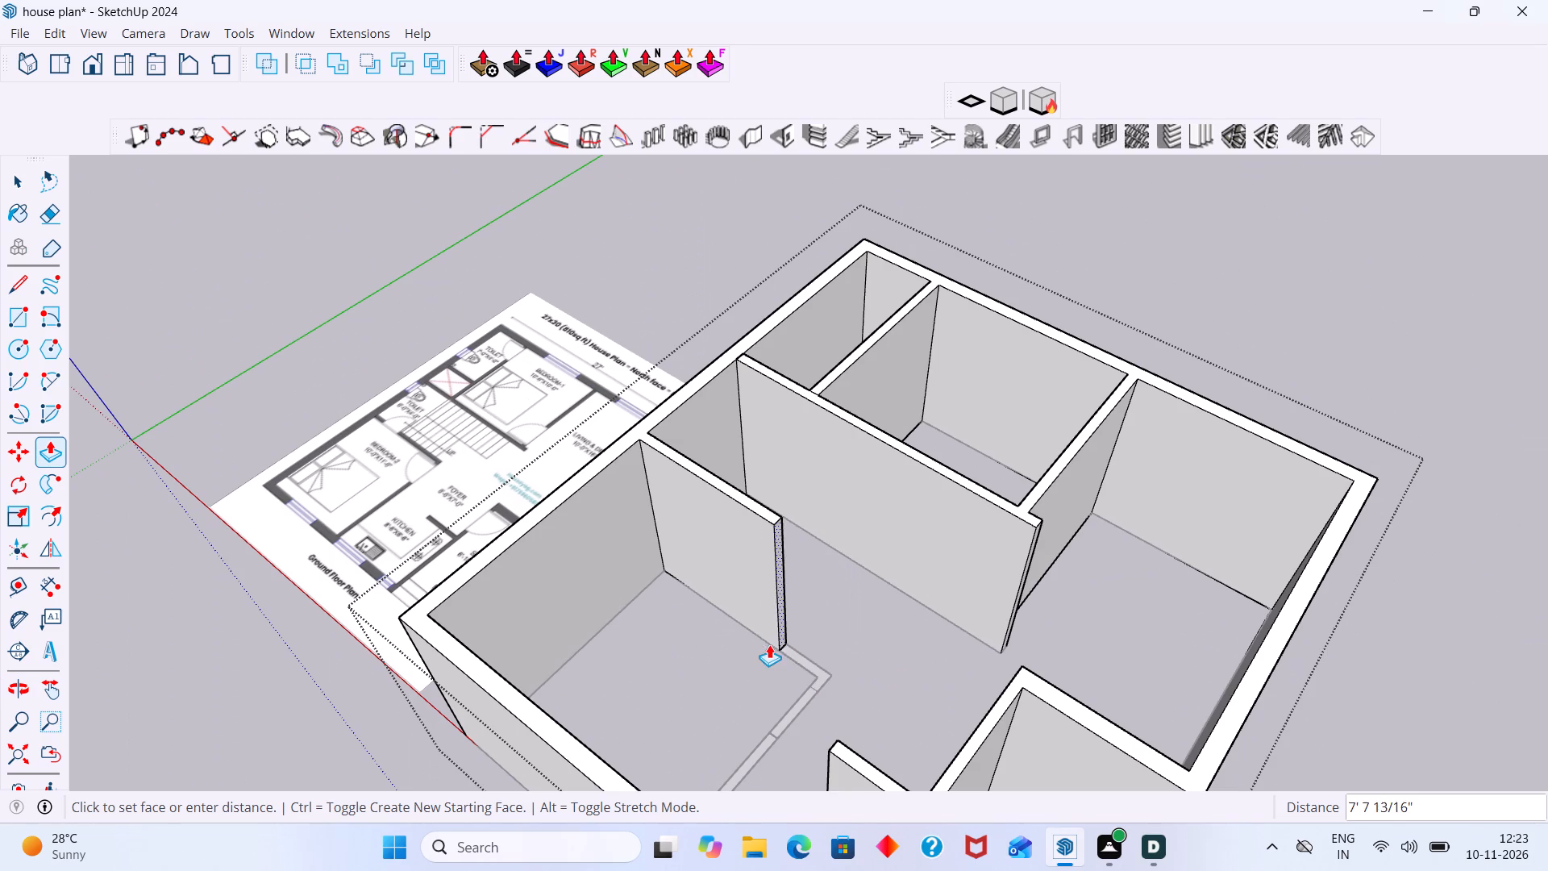
pyautogui.moveTo(823, 666); pyautogui.dragTo(565, 626, button='middle')
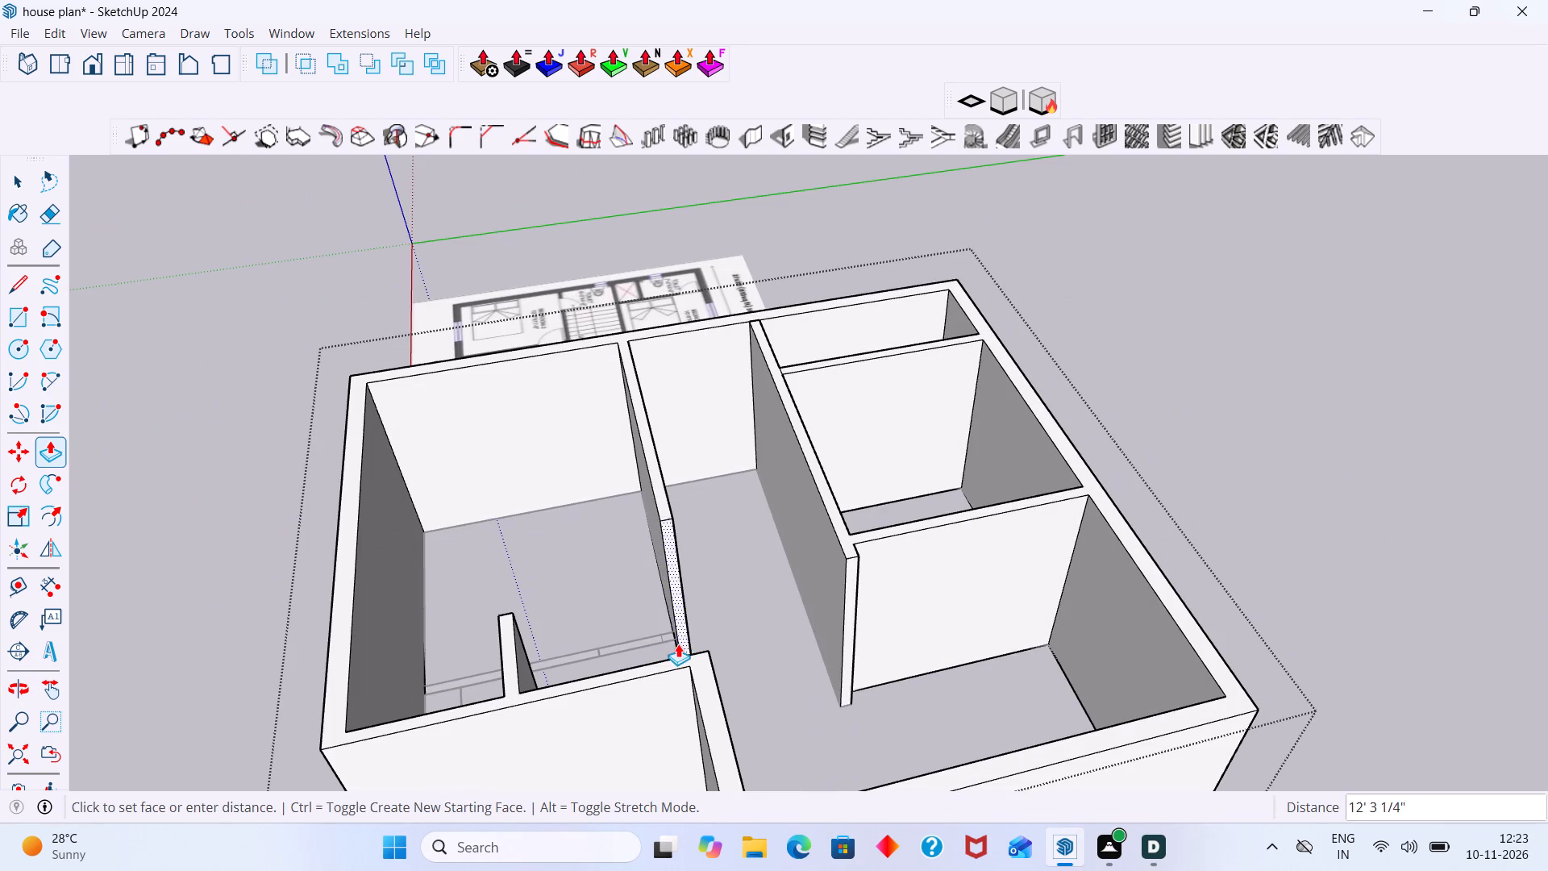
pyautogui.moveTo(685, 631); pyautogui.dragTo(476, 599, button='middle')
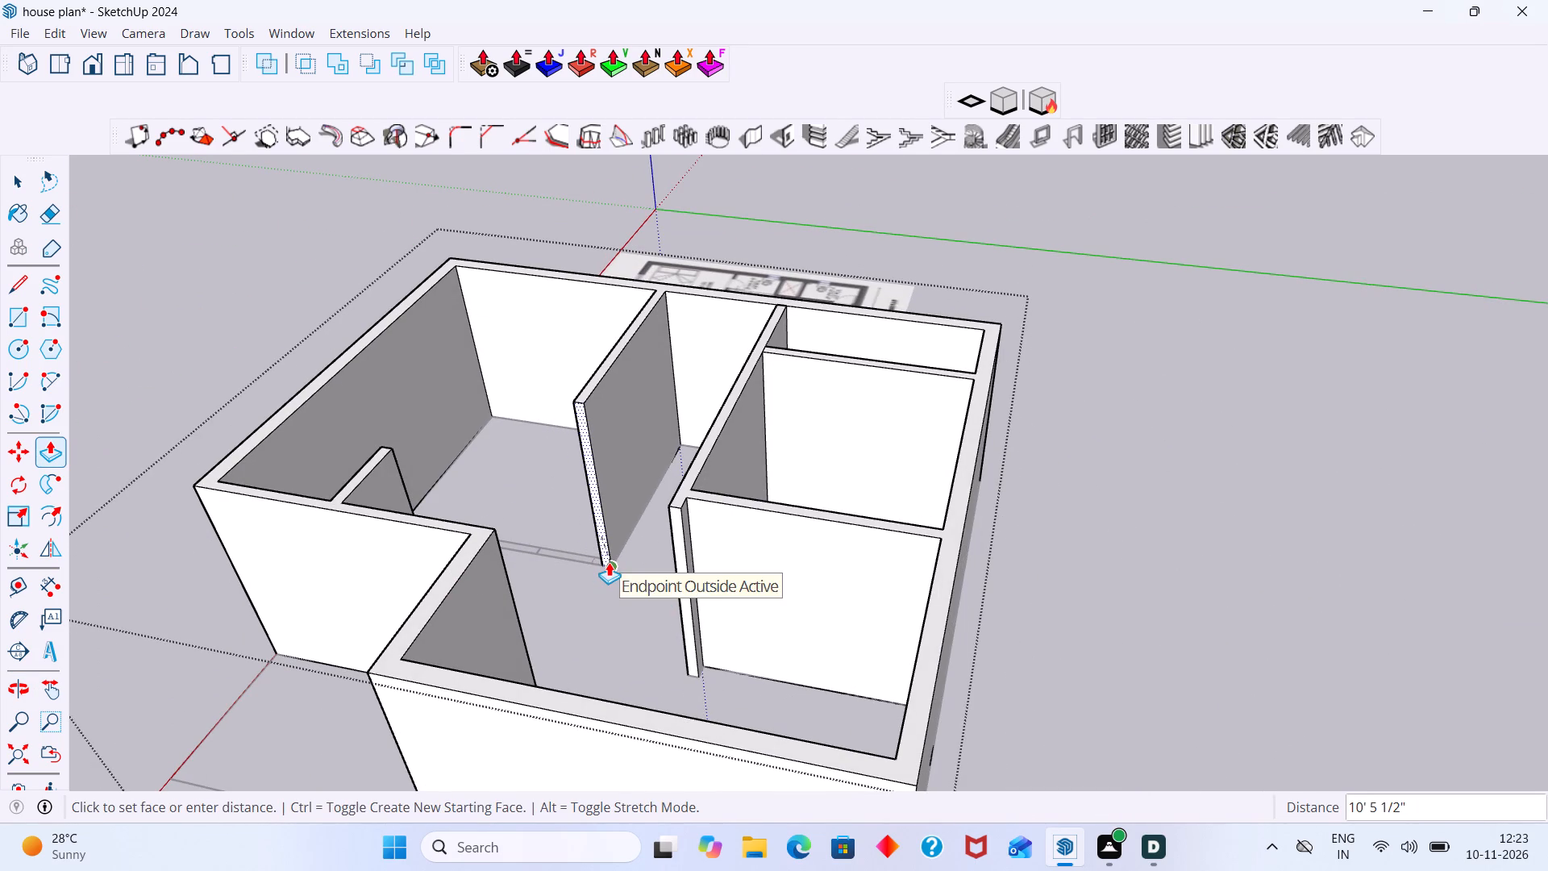
pyautogui.click(609, 562)
pyautogui.moveTo(616, 565); pyautogui.dragTo(1286, 636, button='middle')
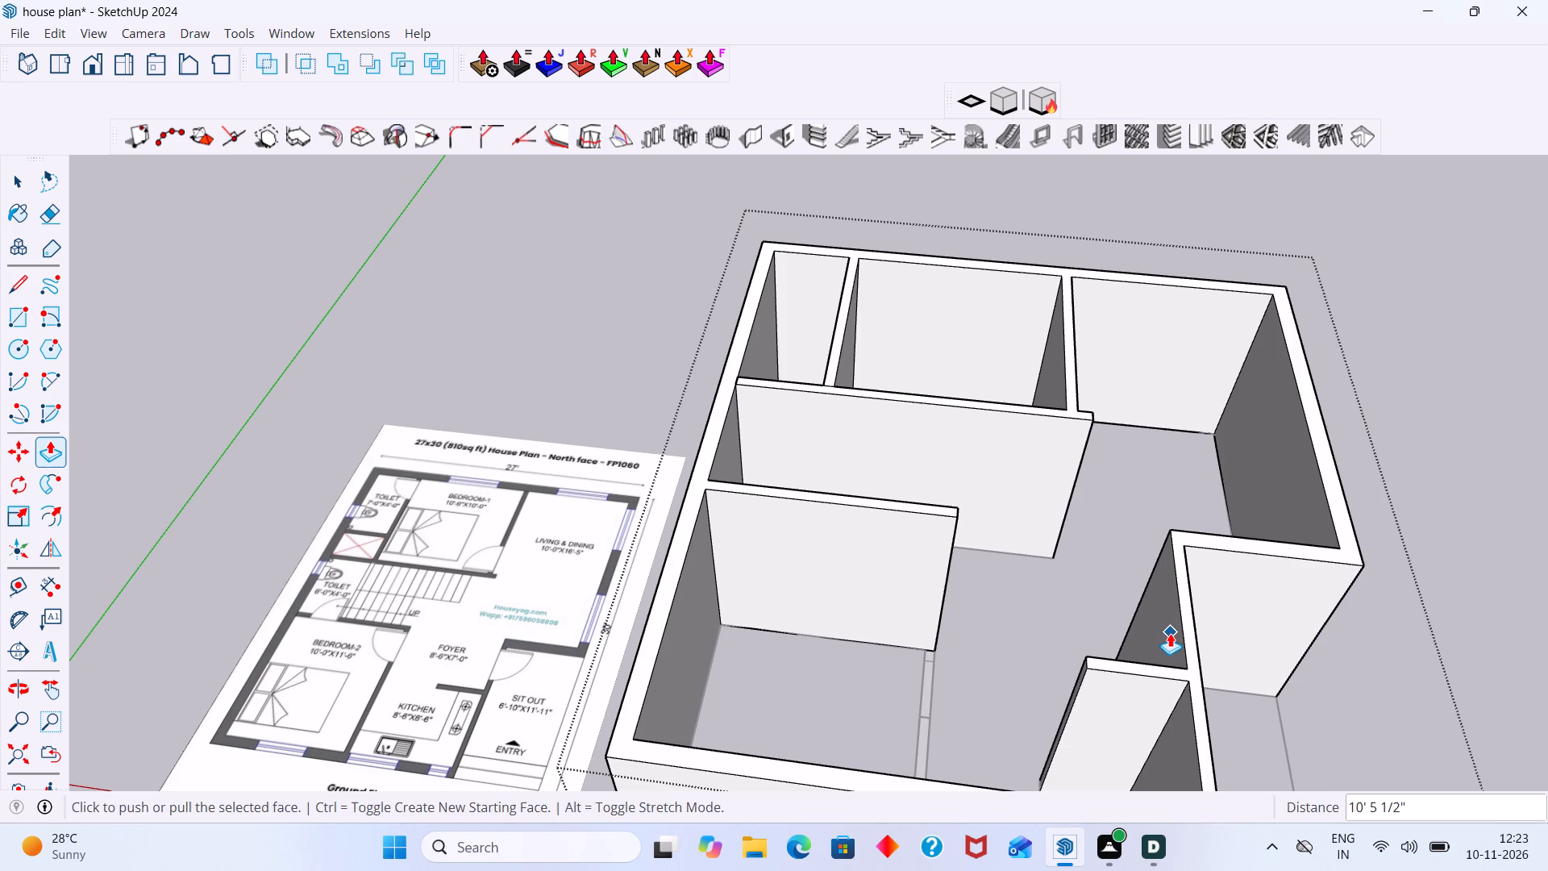
pyautogui.press('space')
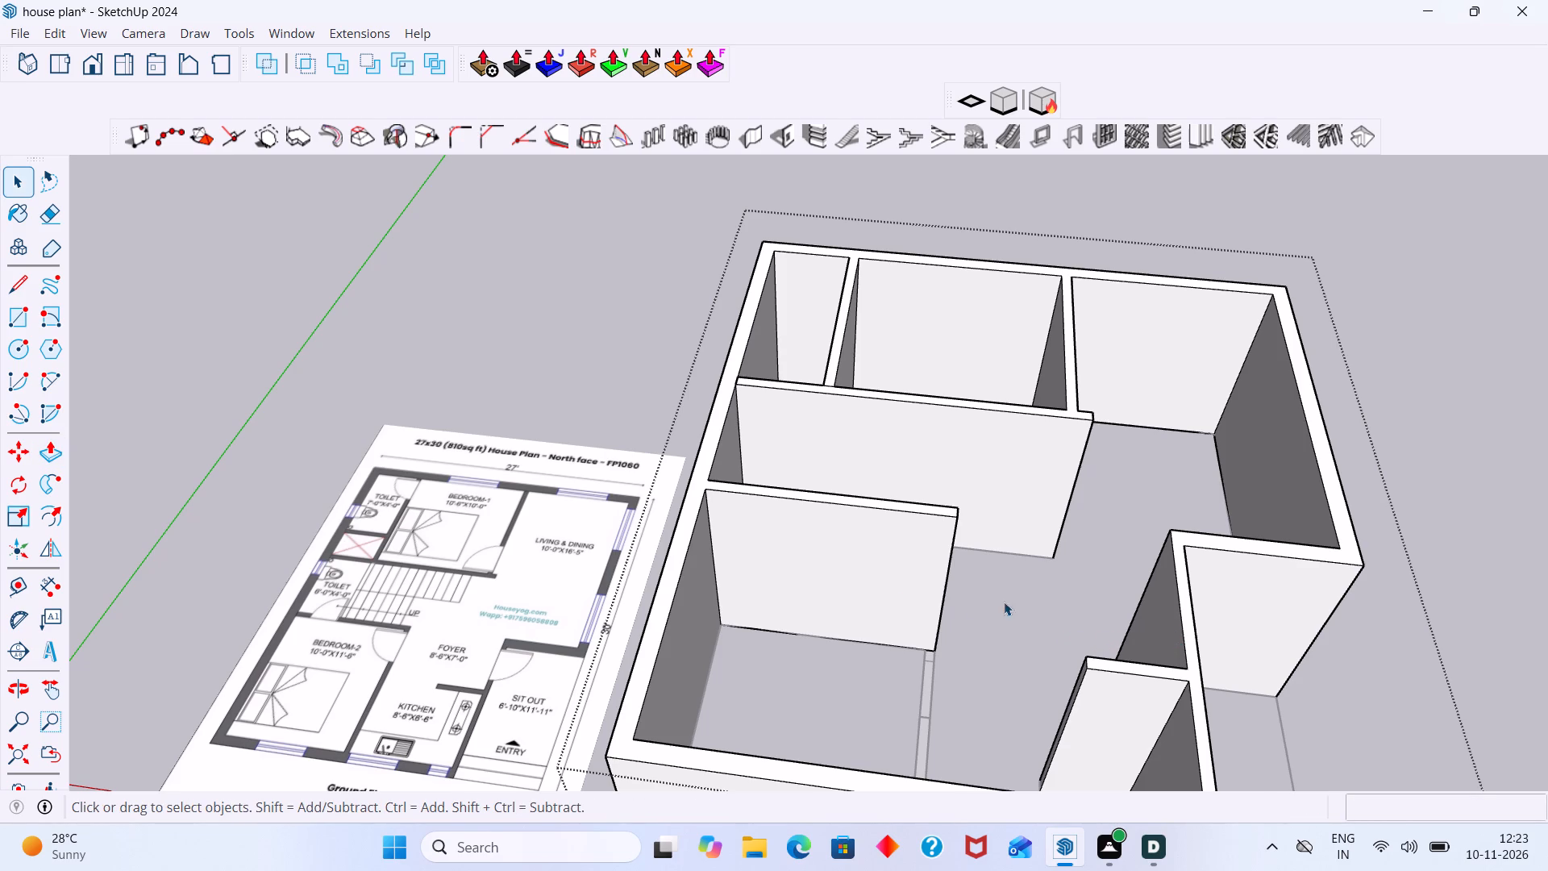
# Draw a 5 1/2" by 10' rectangle at the free end of the new partition, on its Bedroom-2 face above the flat cross partition.
pyautogui.doubleClick(898, 596)
pyautogui.click(938, 599)
pyautogui.click(924, 599)
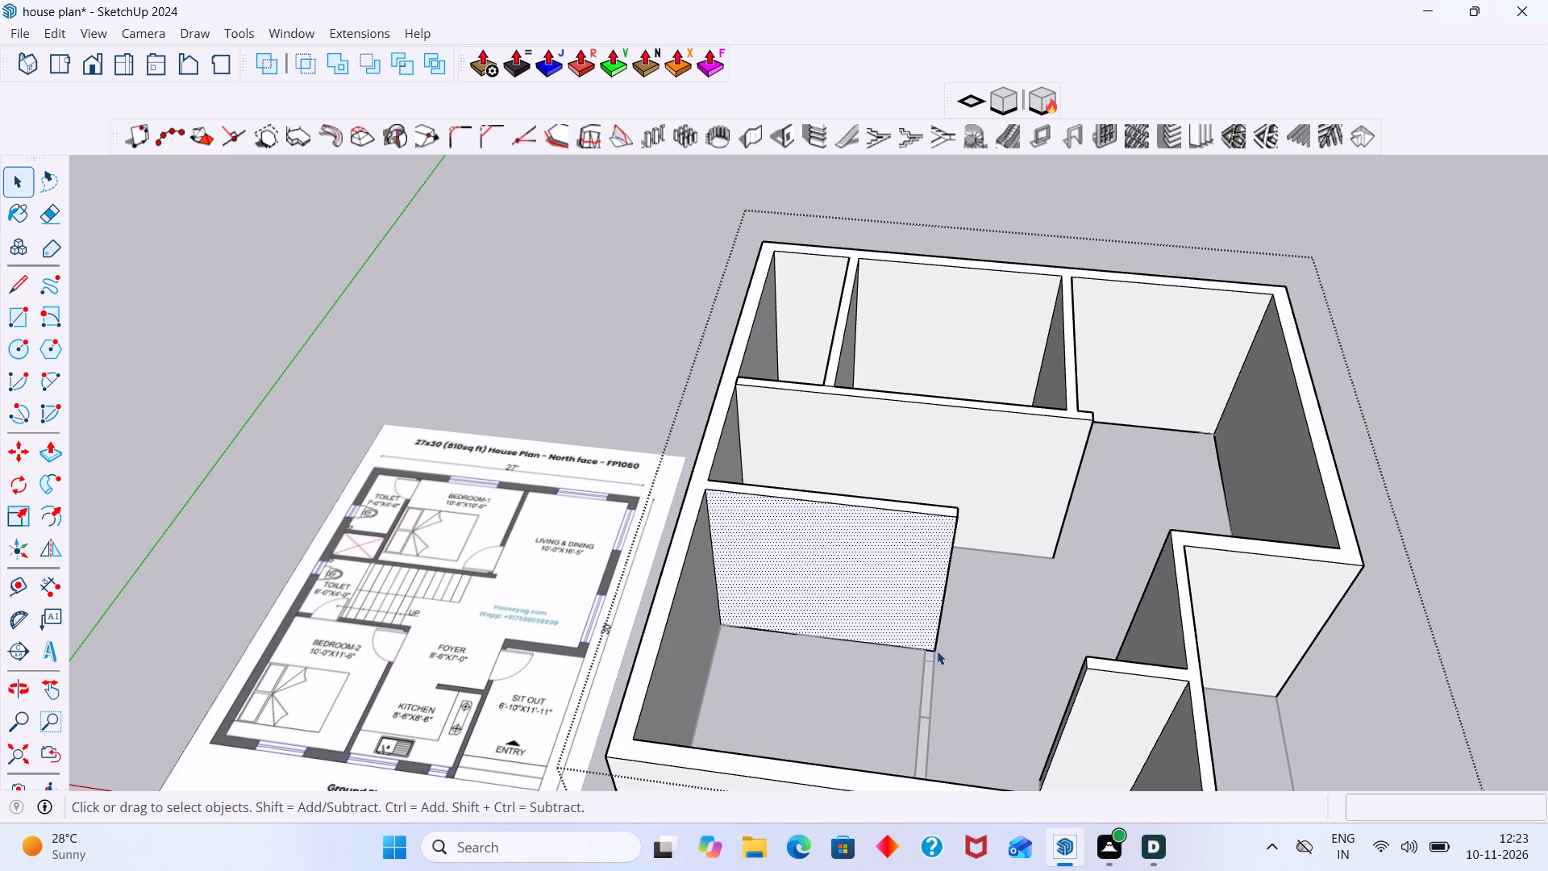
pyautogui.press('r')
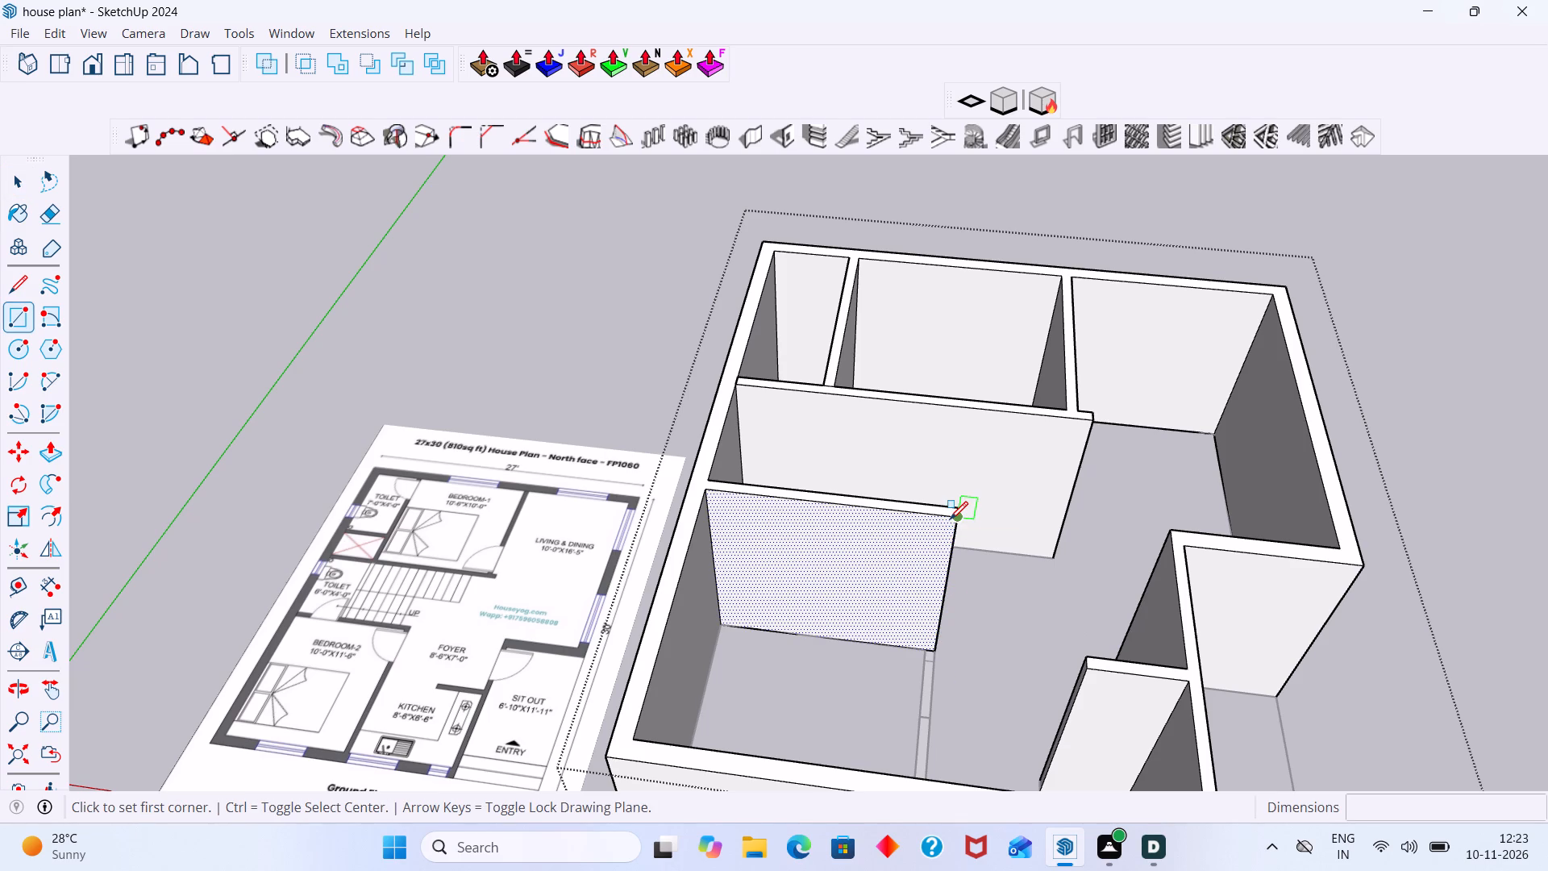
pyautogui.click(951, 519)
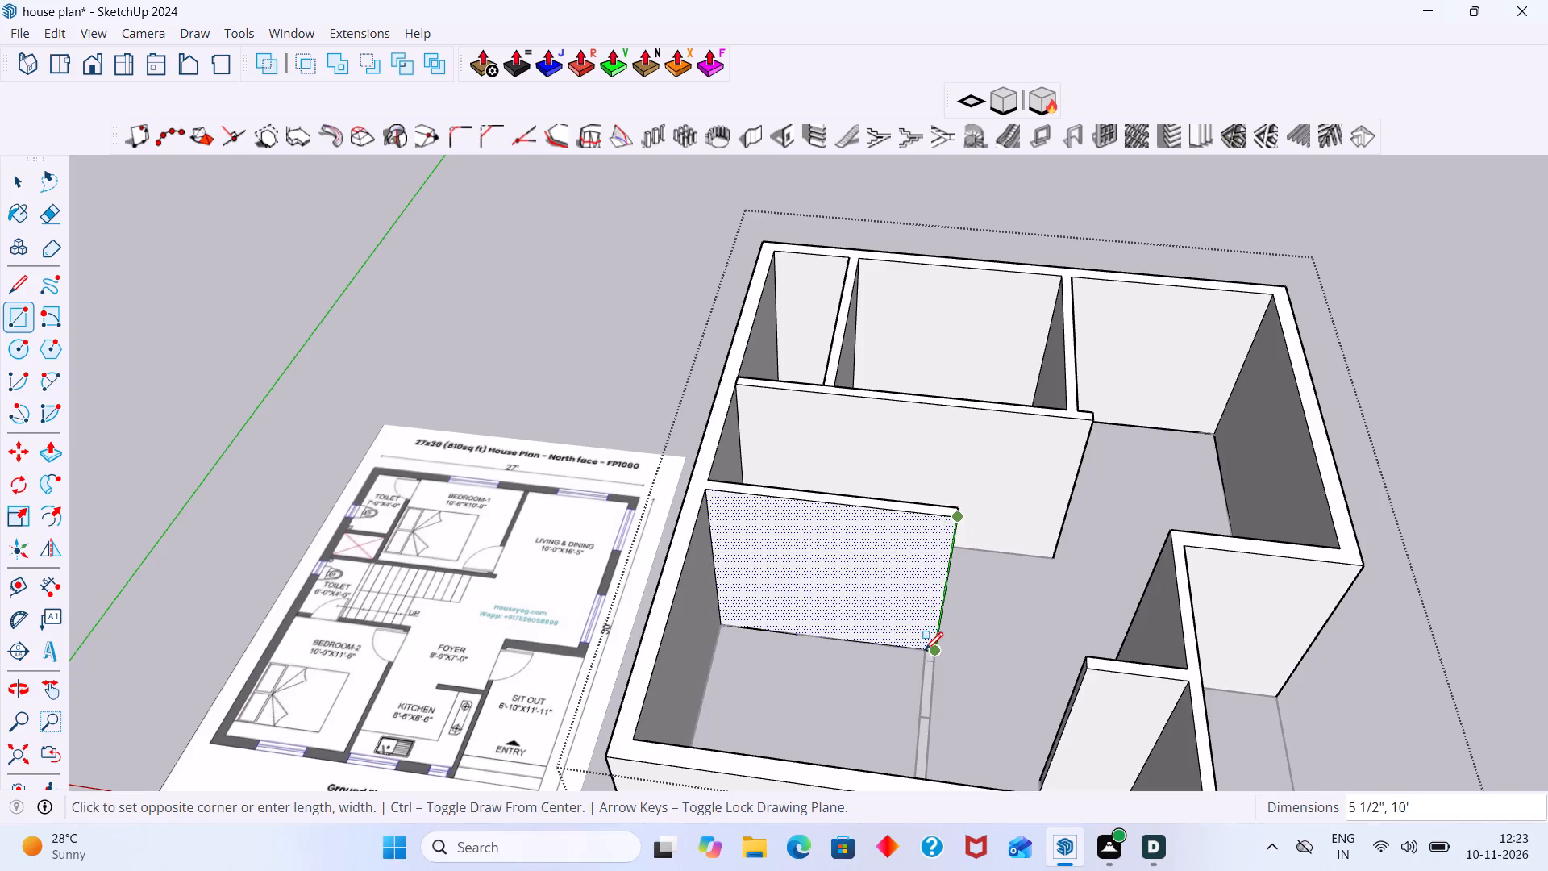
pyautogui.scroll(5, 925, 650)
pyautogui.click(922, 650)
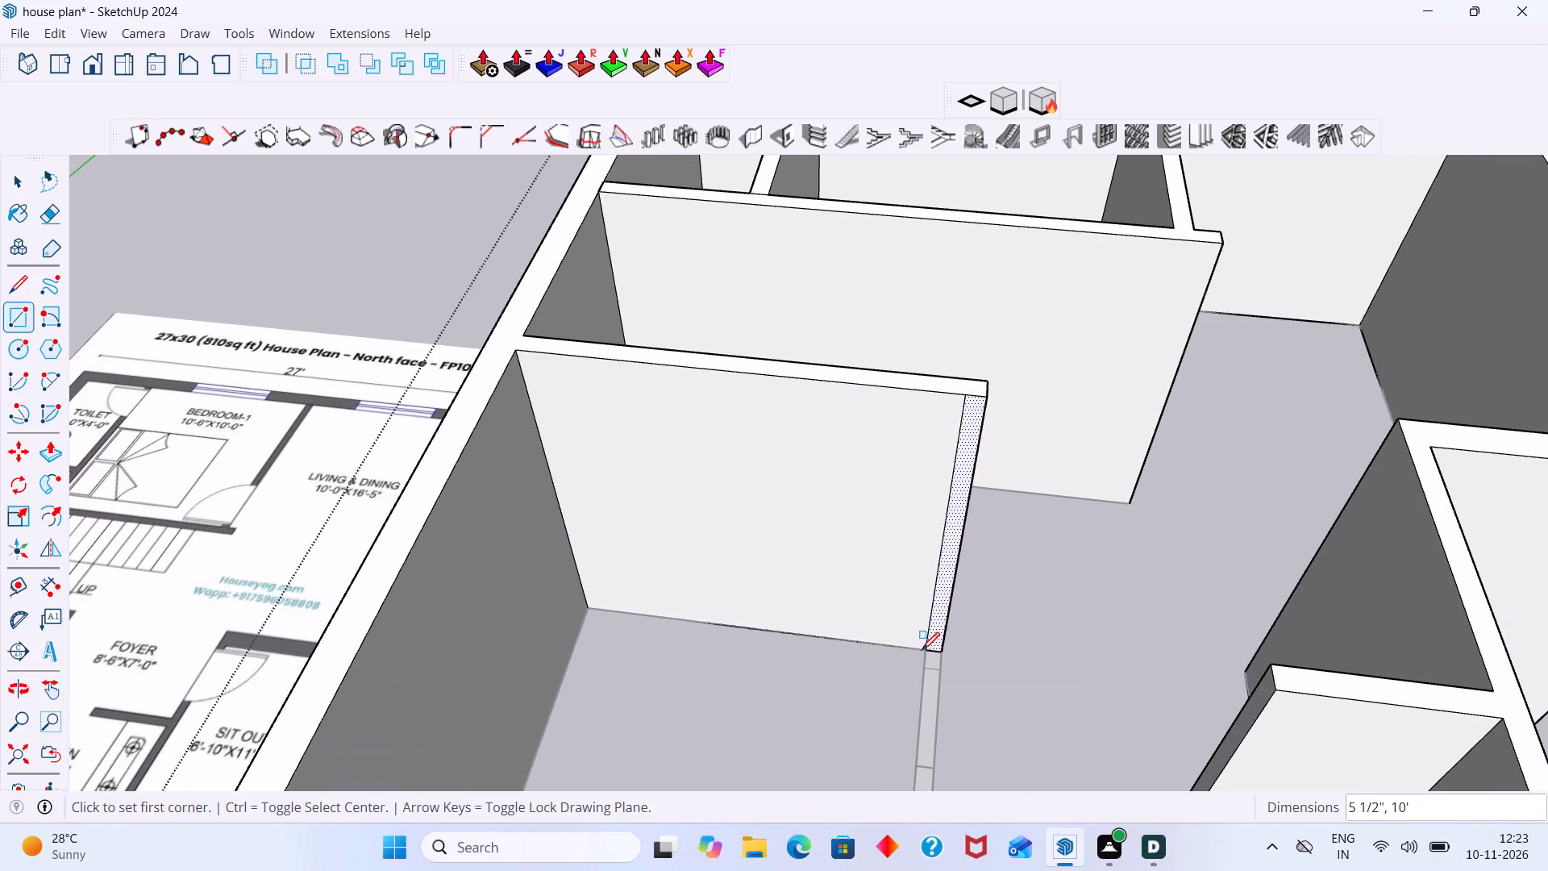
# Push/Pull the new strip 11' 6" along the flat Bedroom-2/Kitchen partition to meet the outer wall, and close the wall group.
pyautogui.press('p')
pyautogui.click(943, 619)
pyautogui.scroll(-7, 916, 648)
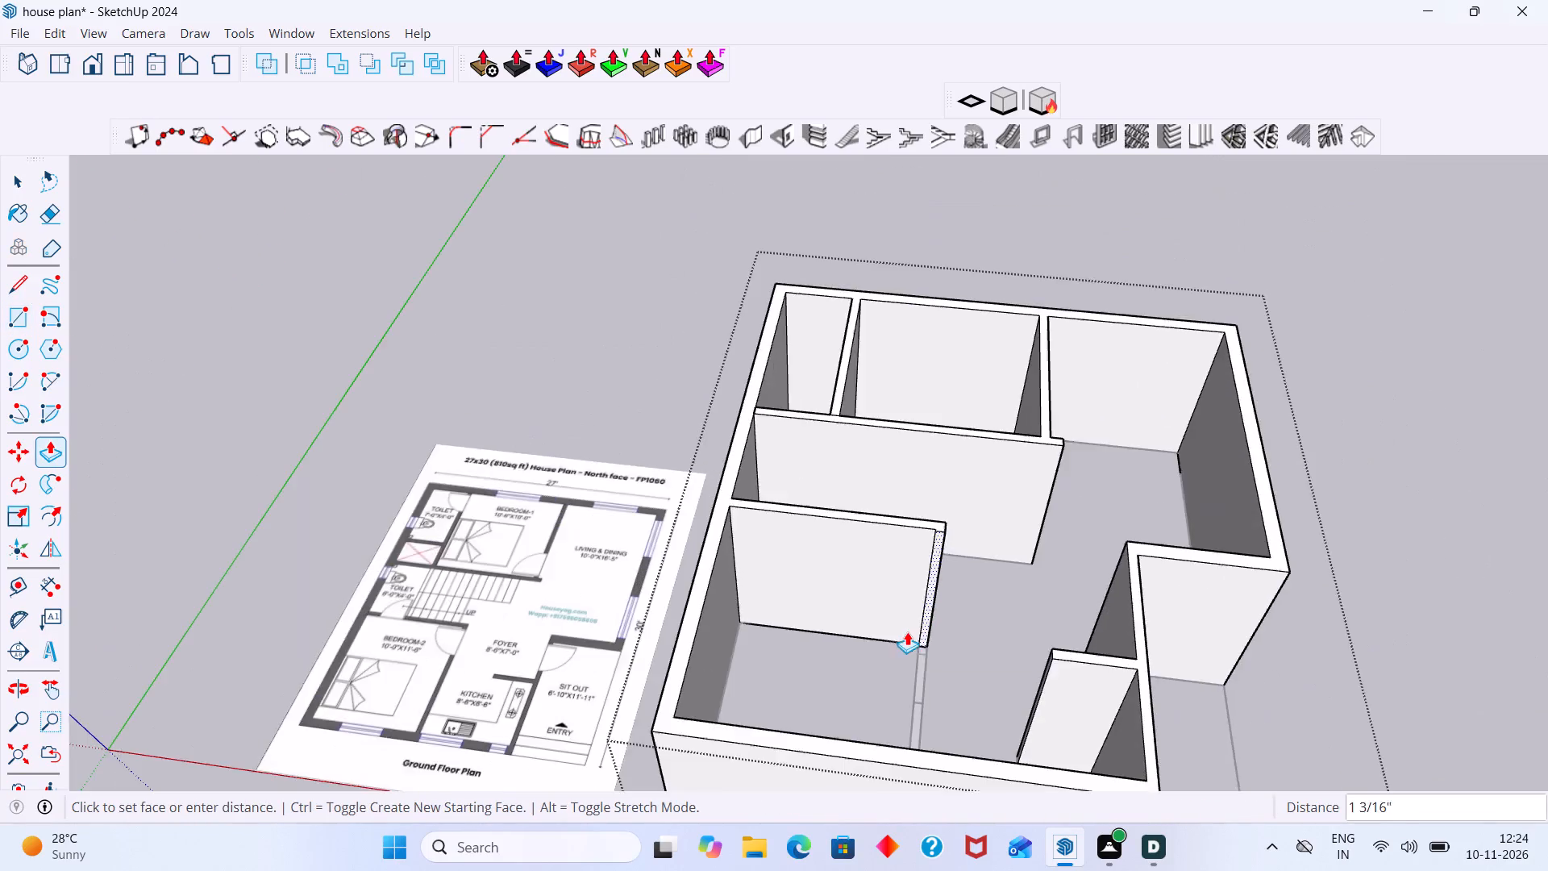
pyautogui.scroll(-2, 913, 644)
pyautogui.moveTo(889, 641); pyautogui.dragTo(392, 736, button='middle')
pyautogui.scroll(2, 493, 648)
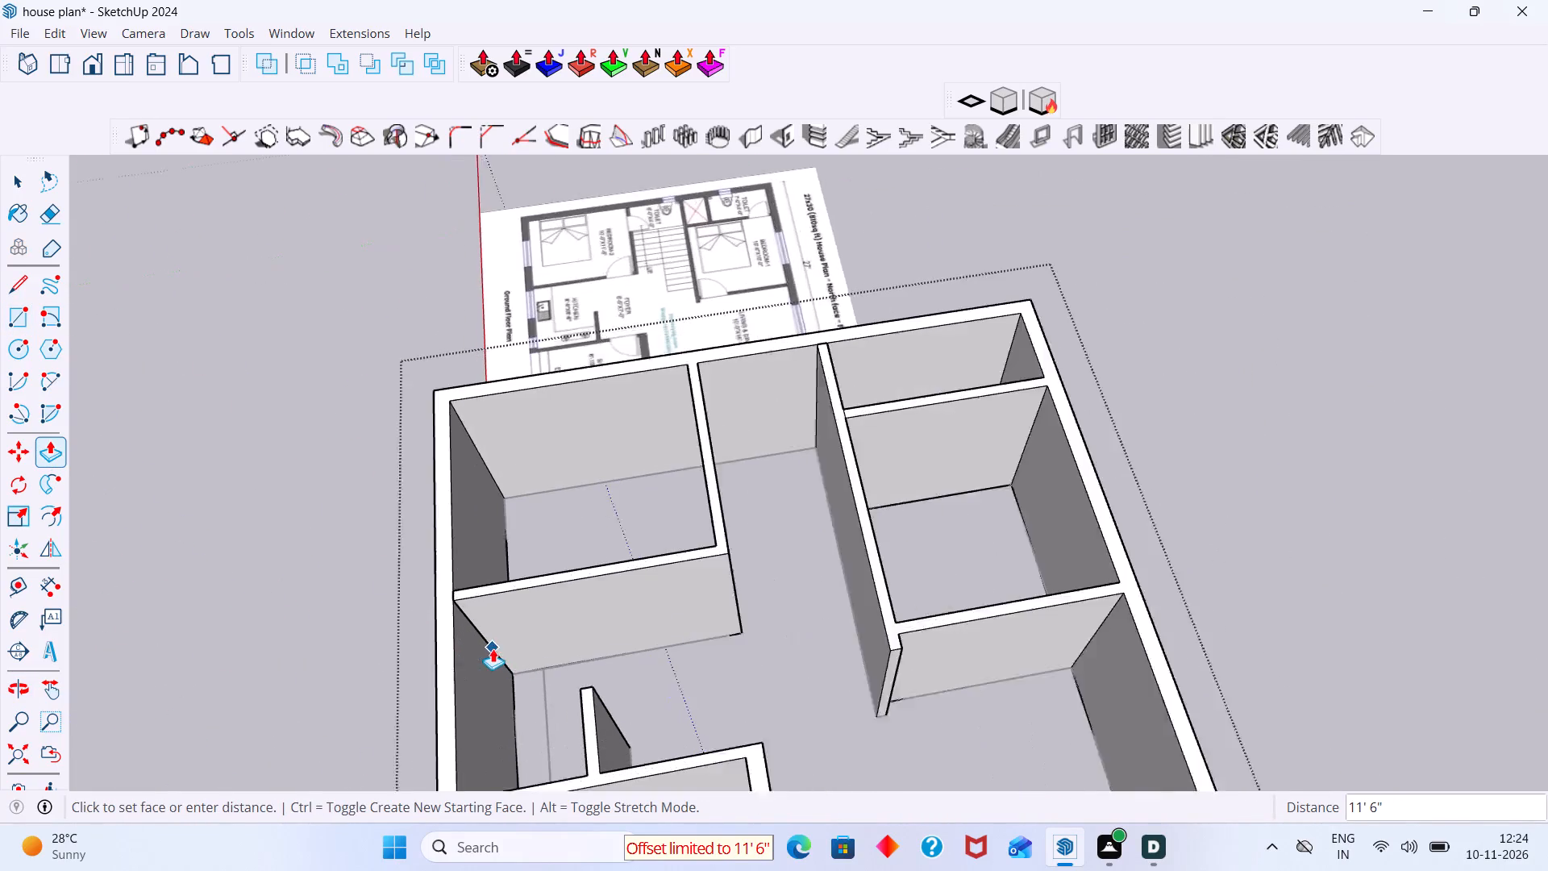
pyautogui.scroll(11, 493, 648)
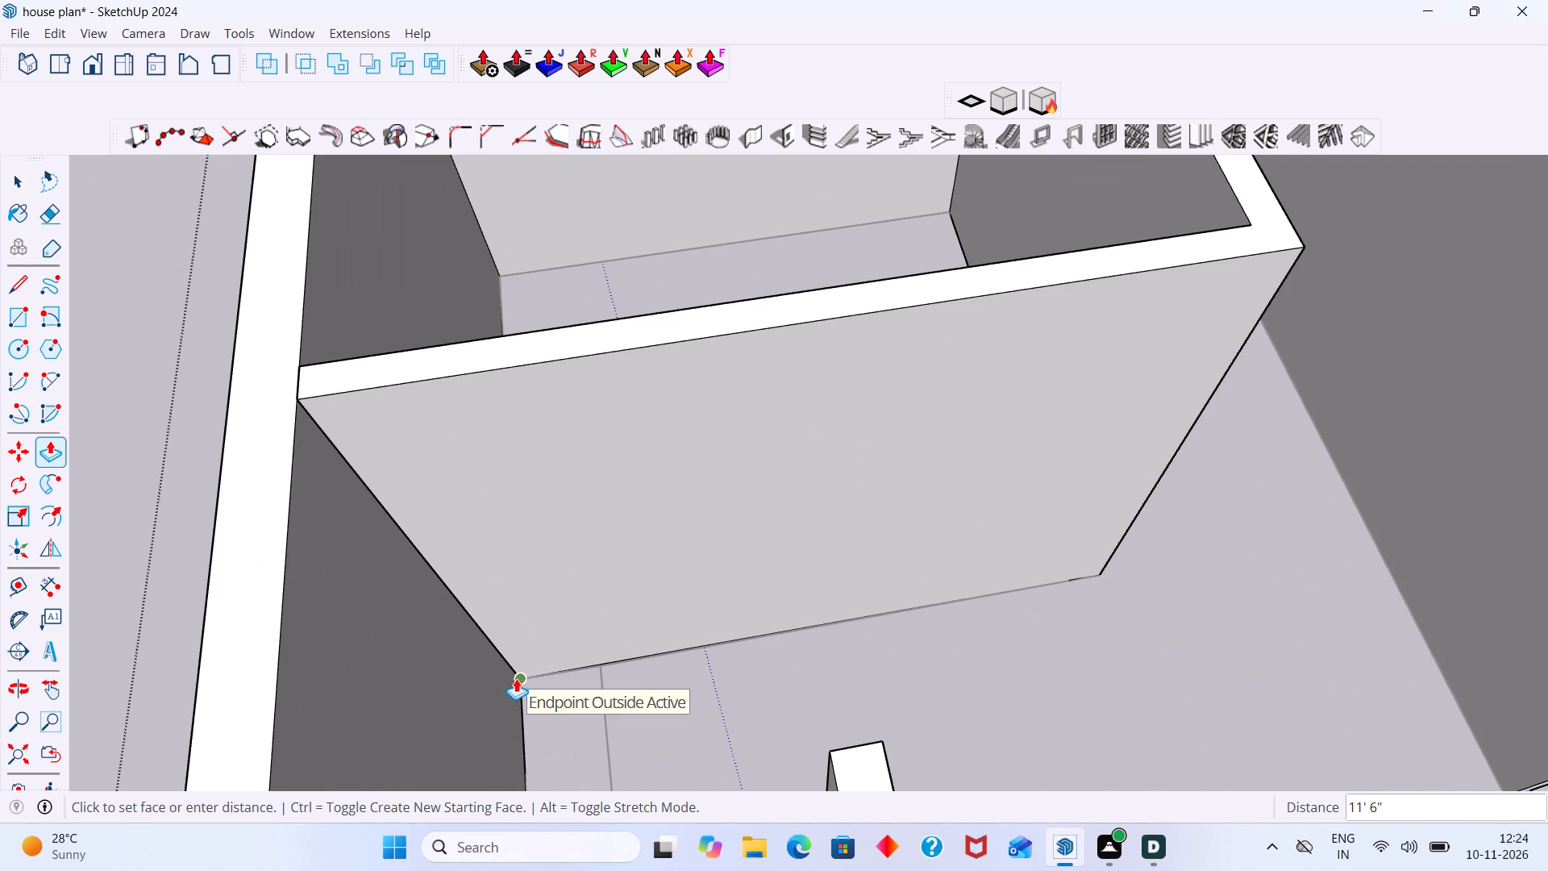
pyautogui.click(516, 678)
pyautogui.scroll(-14, 586, 627)
pyautogui.moveTo(739, 599); pyautogui.dragTo(972, 600, button='middle')
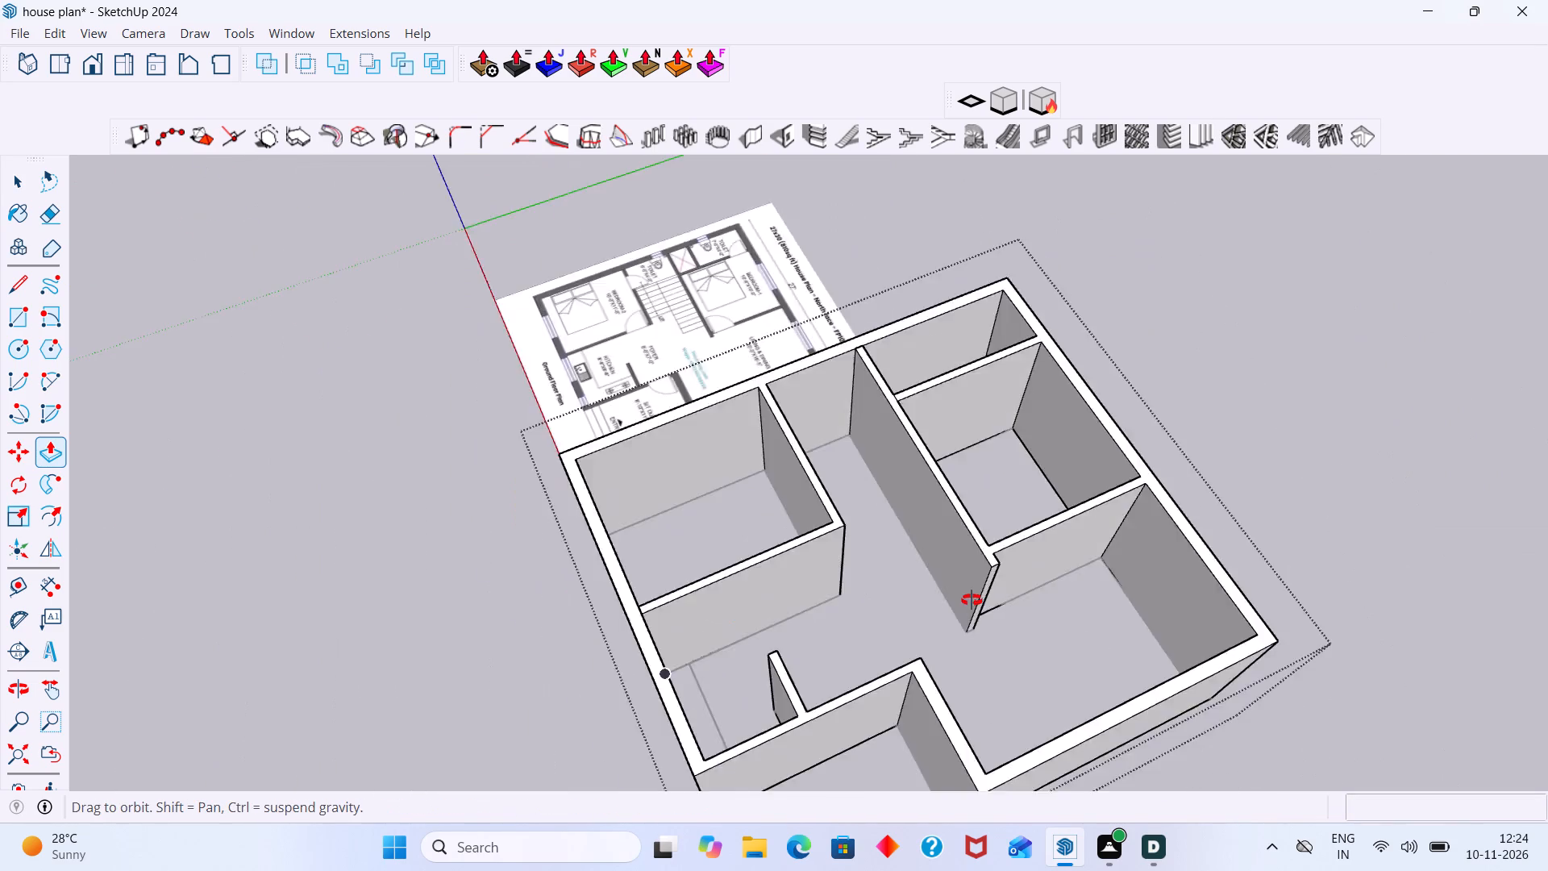
pyautogui.moveTo(972, 600); pyautogui.dragTo(1167, 587, button='middle')
pyautogui.press('space')
pyautogui.scroll(-2, 947, 441)
pyautogui.click(1300, 222)
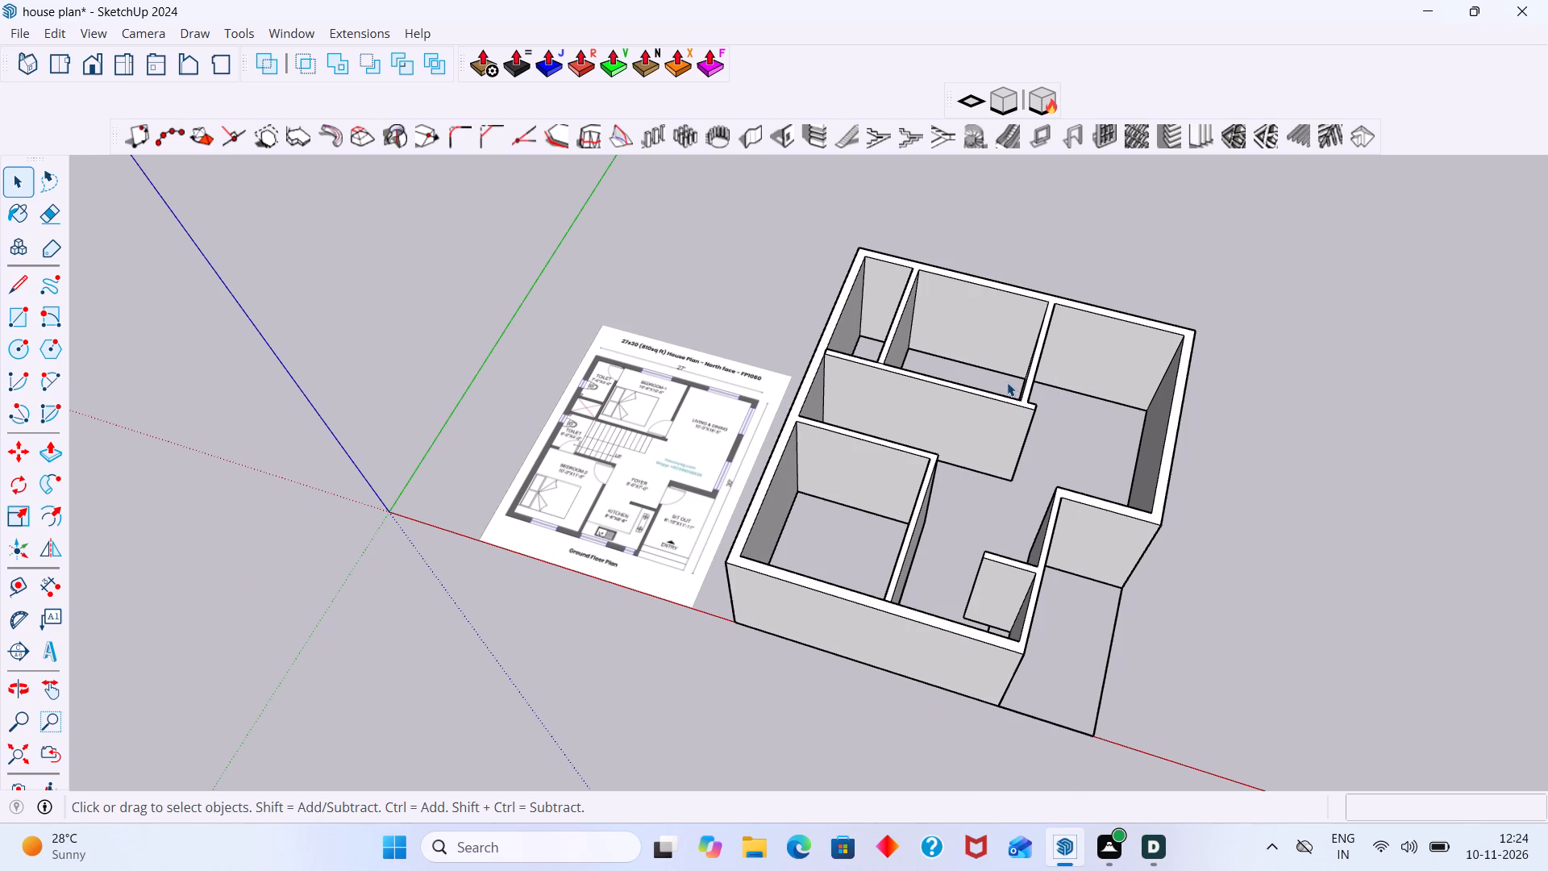
pyautogui.moveTo(933, 447); pyautogui.dragTo(1275, 444, button='middle')
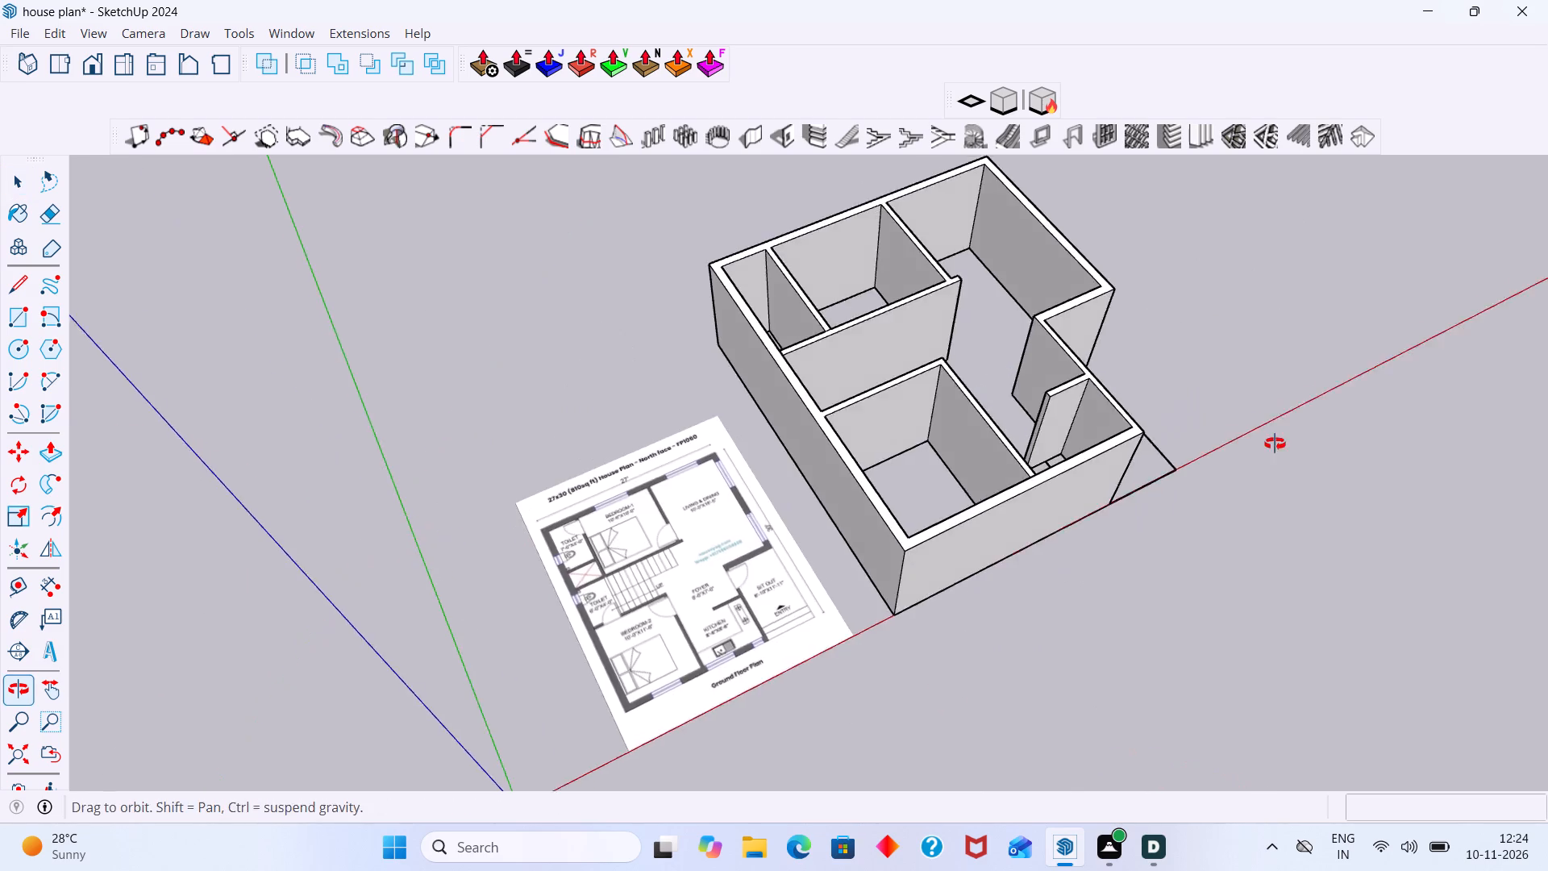
# Show the hidden back edges so the flat floor plan is visible through the 3D walls at Bedroom-2's outer wall.
pyautogui.moveTo(1275, 444); pyautogui.dragTo(1249, 428, button='middle')
pyautogui.scroll(6, 870, 421)
pyautogui.scroll(-10, 874, 404)
pyautogui.scroll(4, 811, 373)
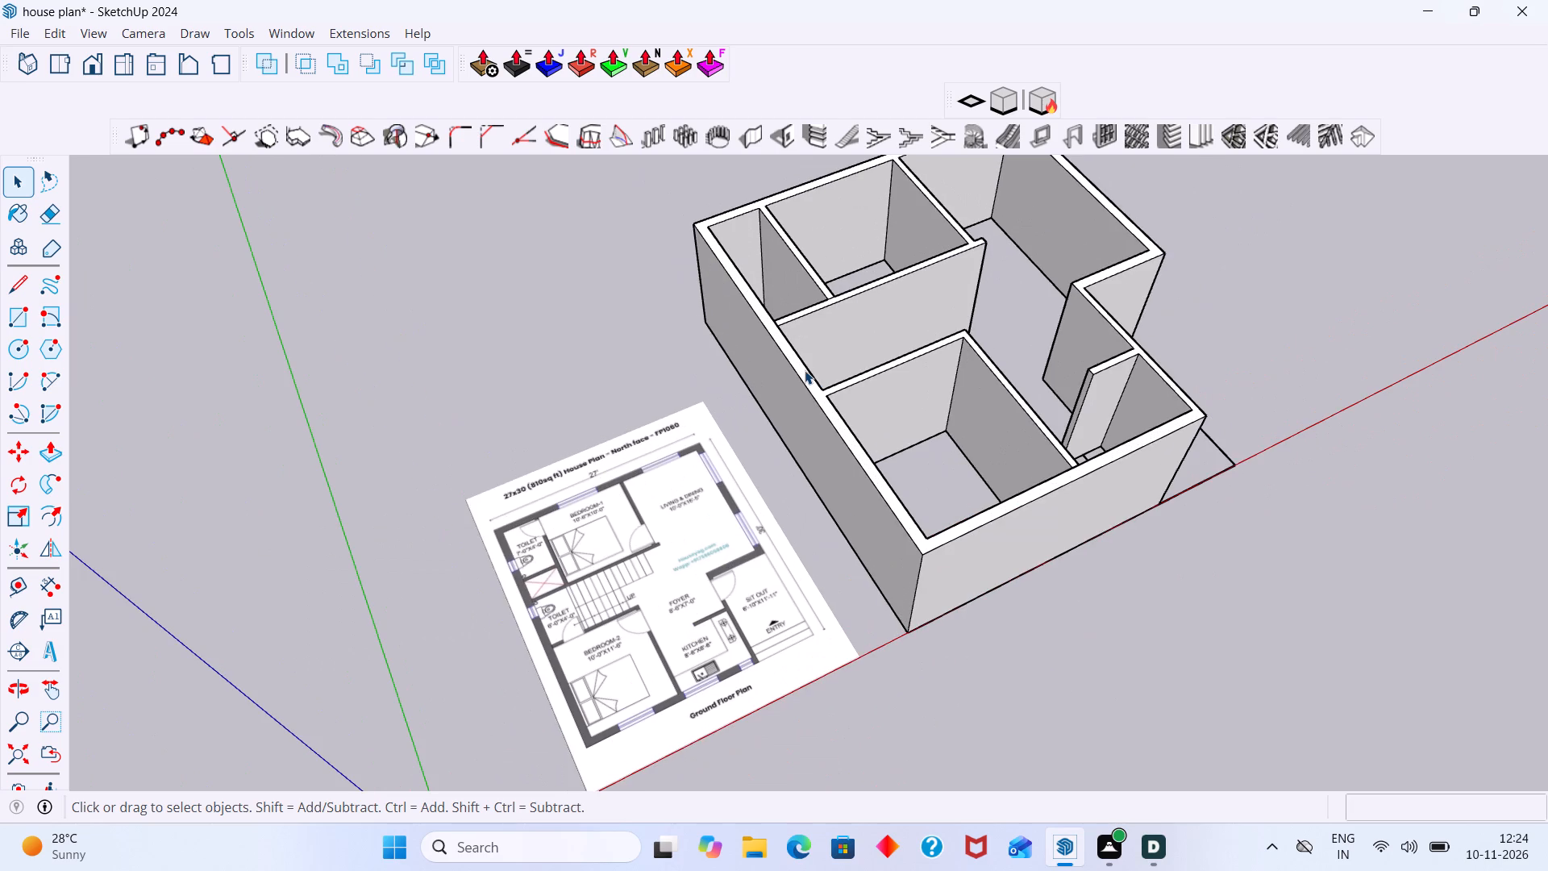
pyautogui.click(805, 370)
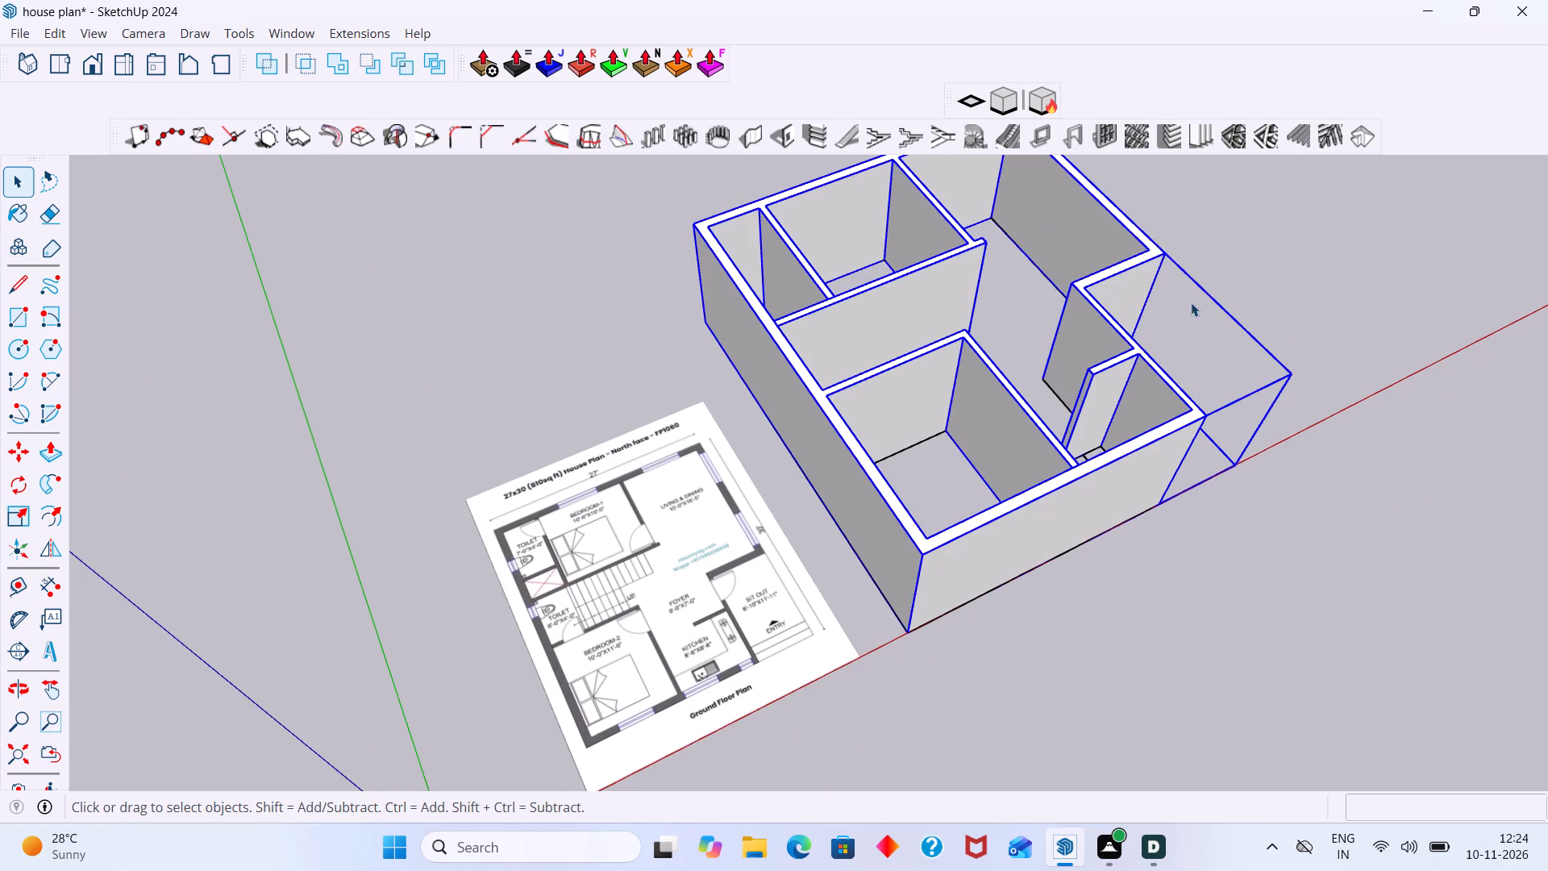
pyautogui.click(1261, 279)
pyautogui.click(823, 389)
pyautogui.press('k')
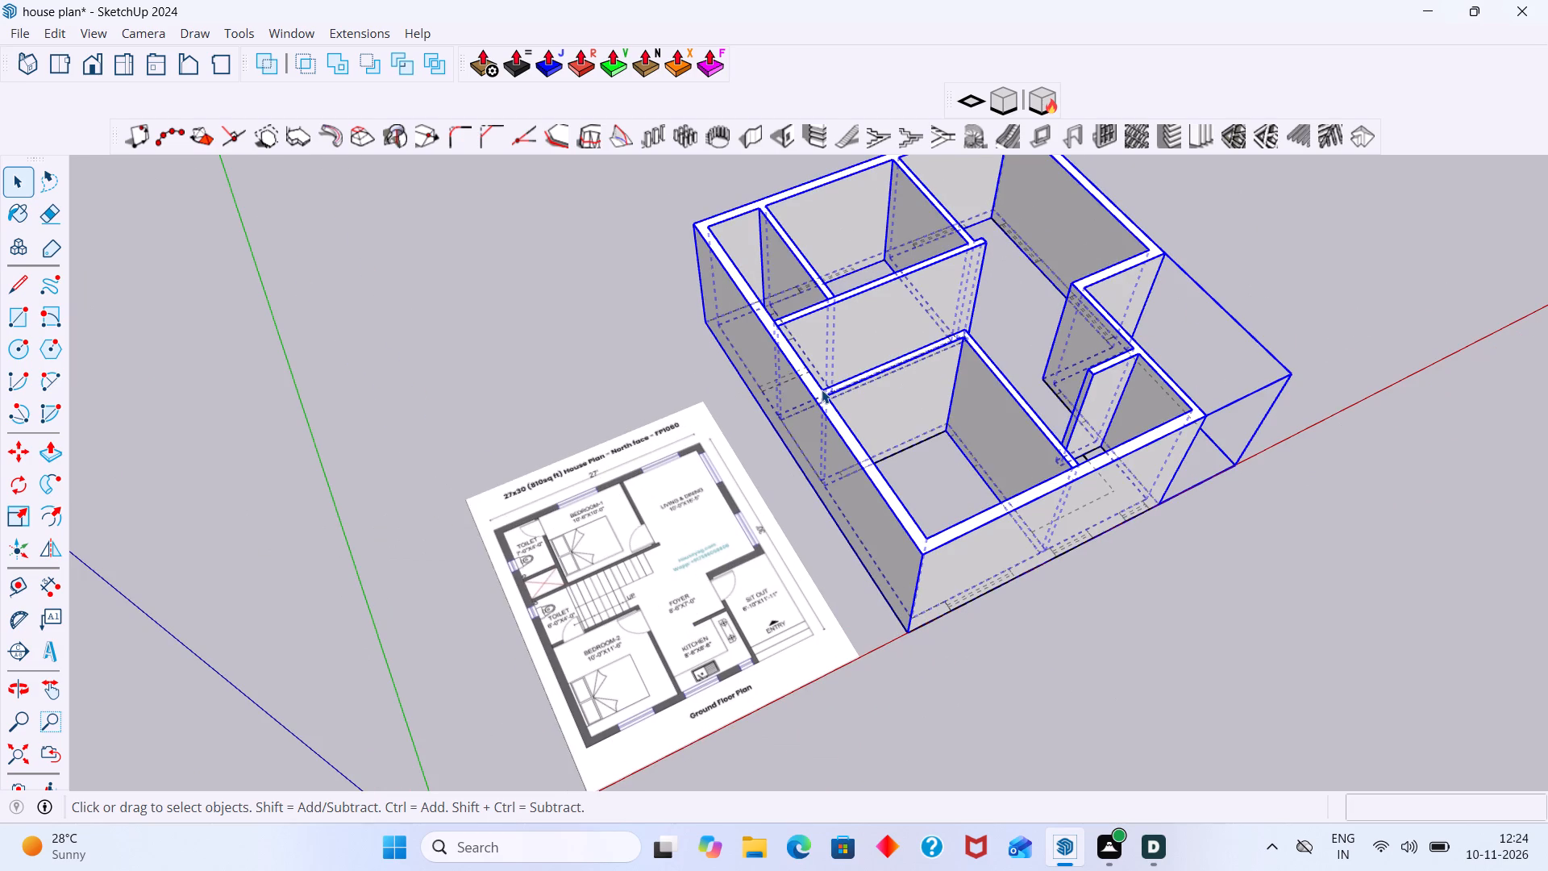
pyautogui.click(1309, 323)
pyautogui.moveTo(1265, 329); pyautogui.dragTo(1148, 265, button='middle')
pyautogui.scroll(10, 1005, 661)
pyautogui.scroll(-3, 910, 581)
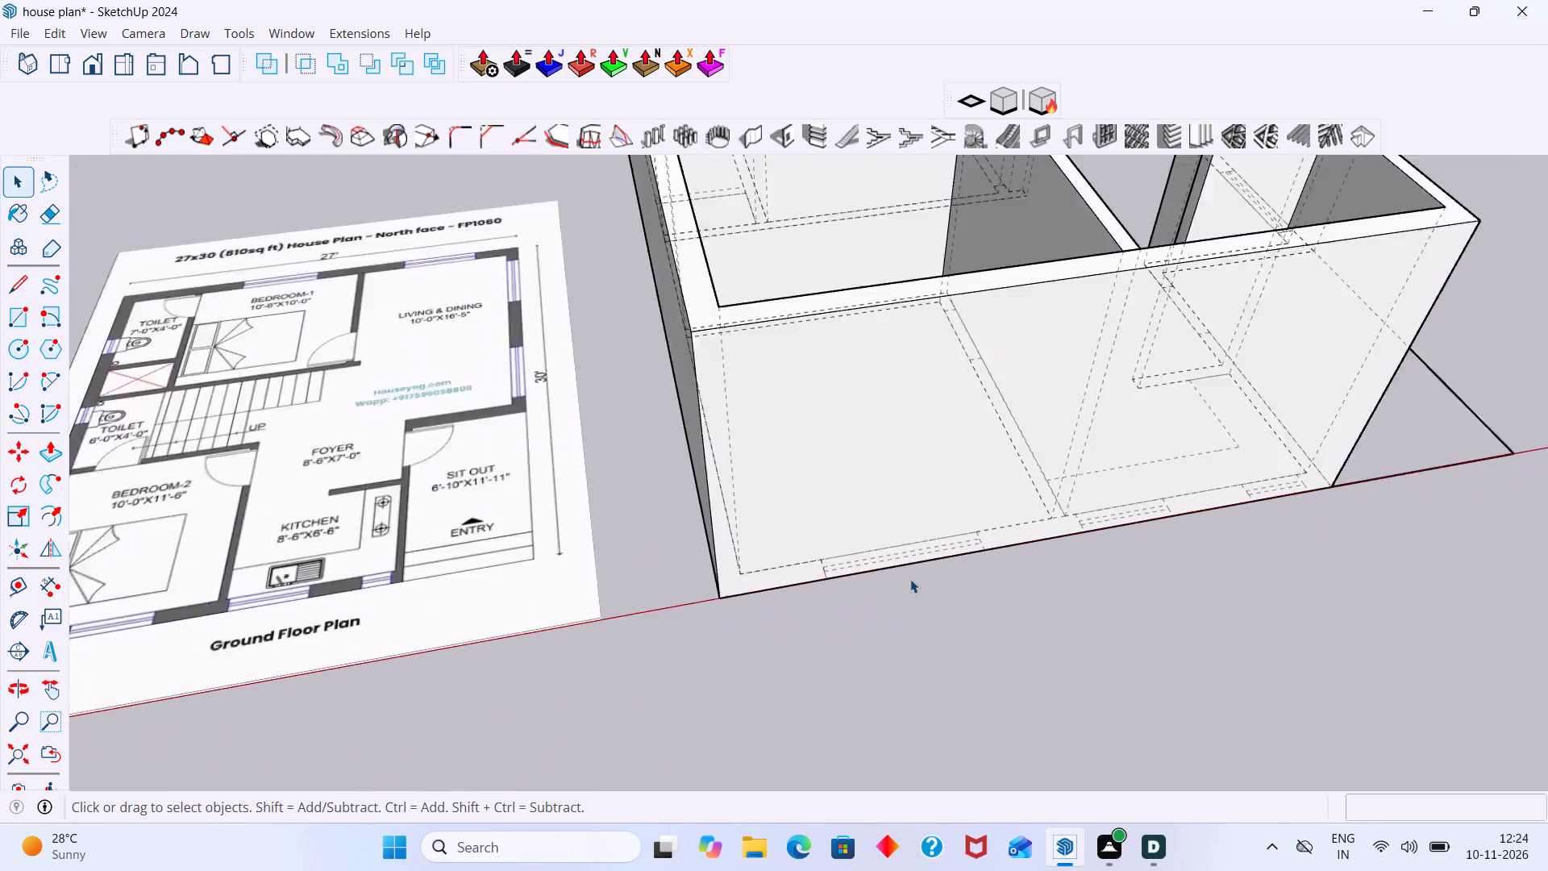
pyautogui.scroll(-5, 910, 579)
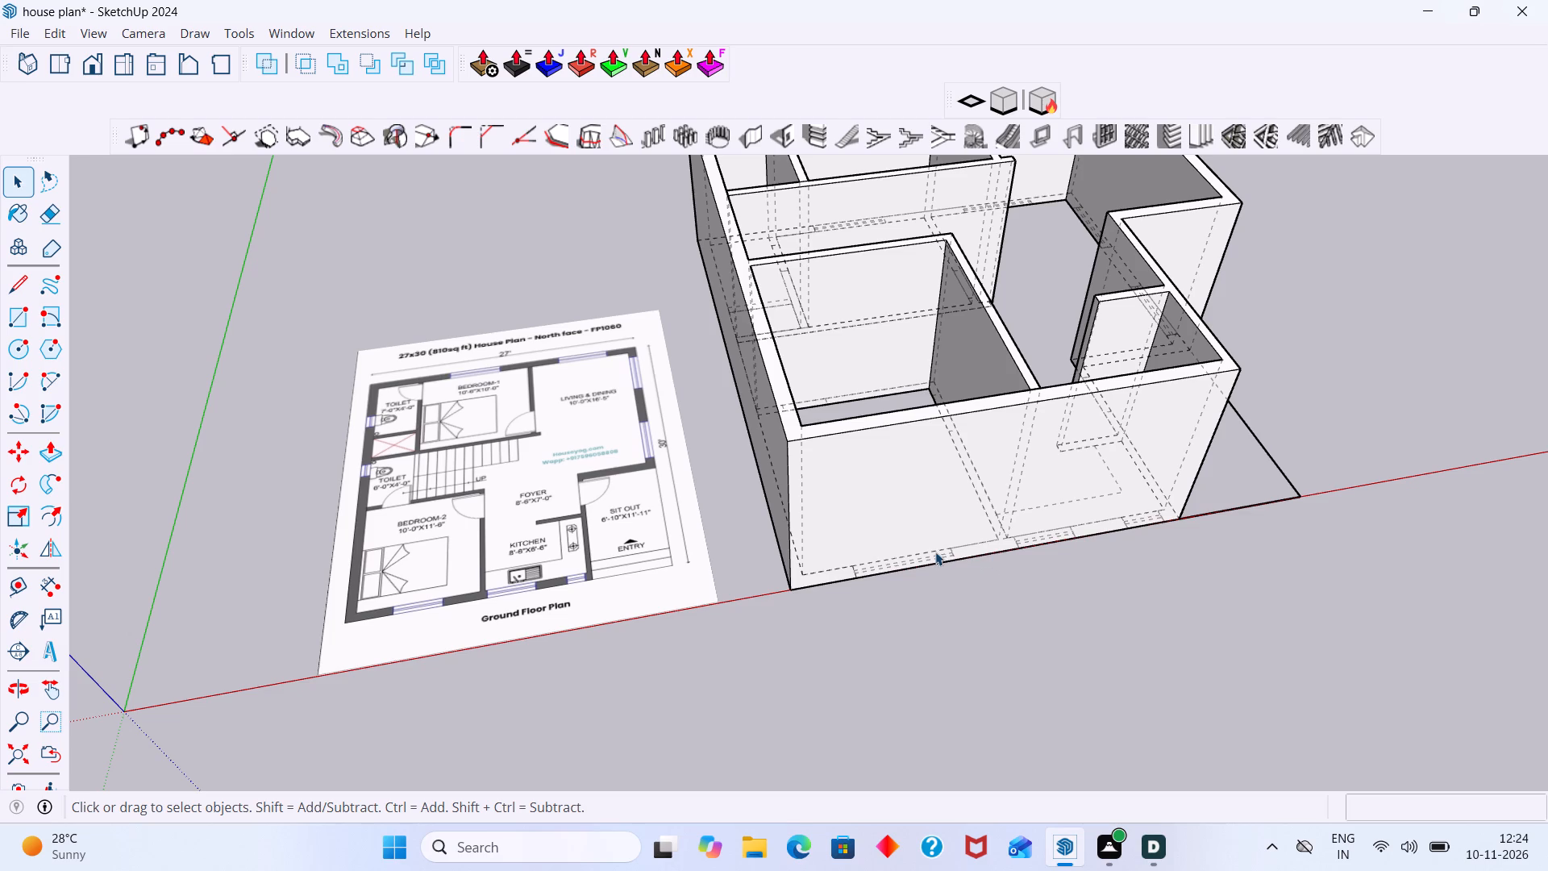
# Draw a 5' by 9" rectangle over the flat window symbol in Bedroom-2's outer wall beside the Kitchen.
pyautogui.press('r')
pyautogui.scroll(7, 880, 570)
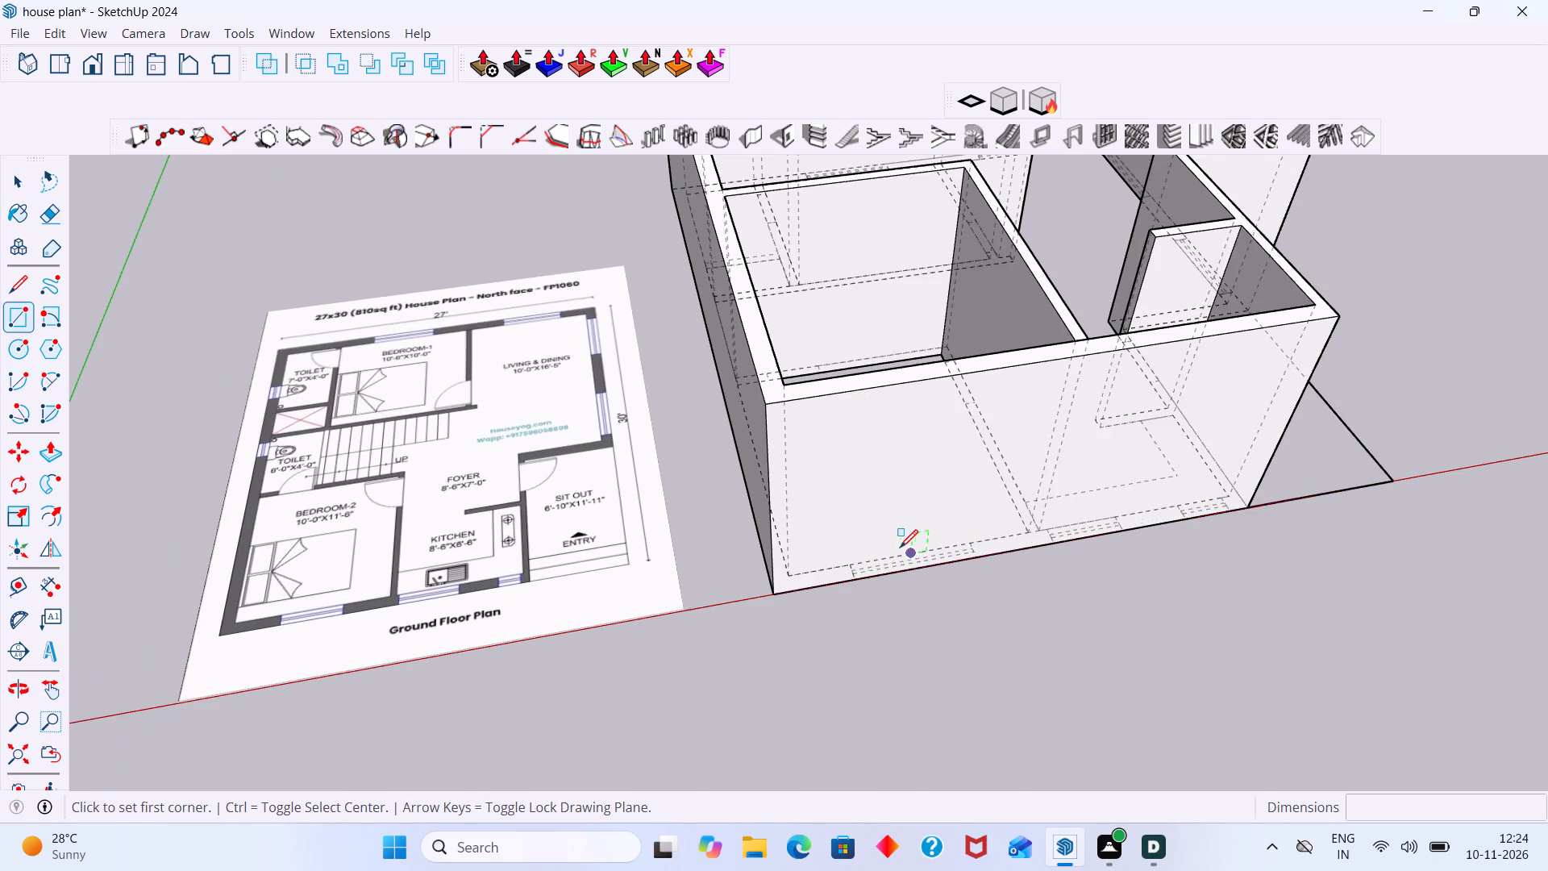
pyautogui.scroll(10, 900, 548)
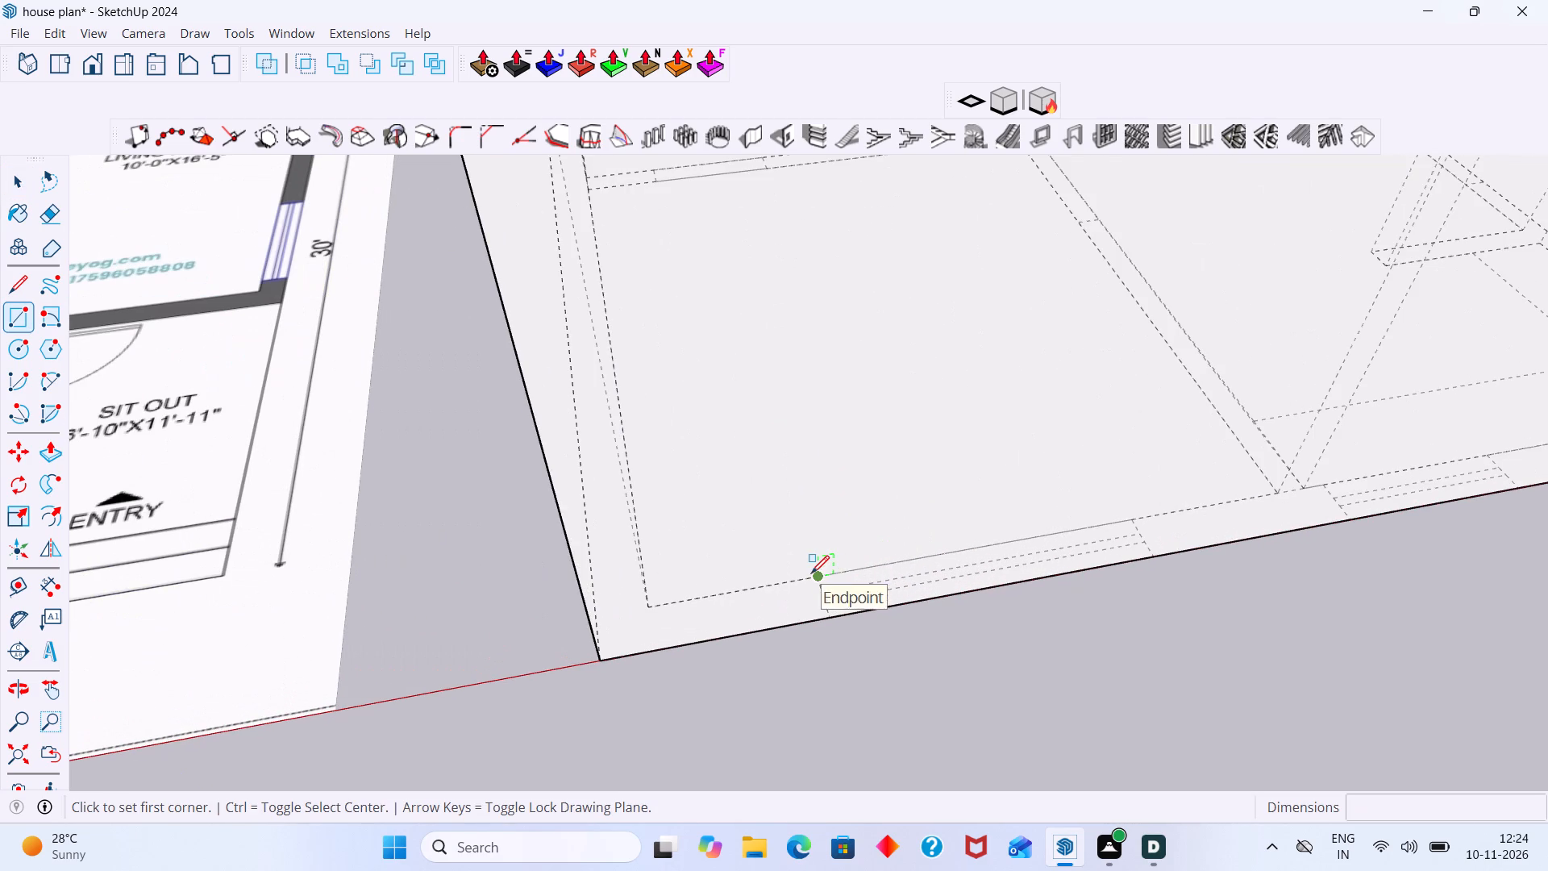
pyautogui.click(814, 575)
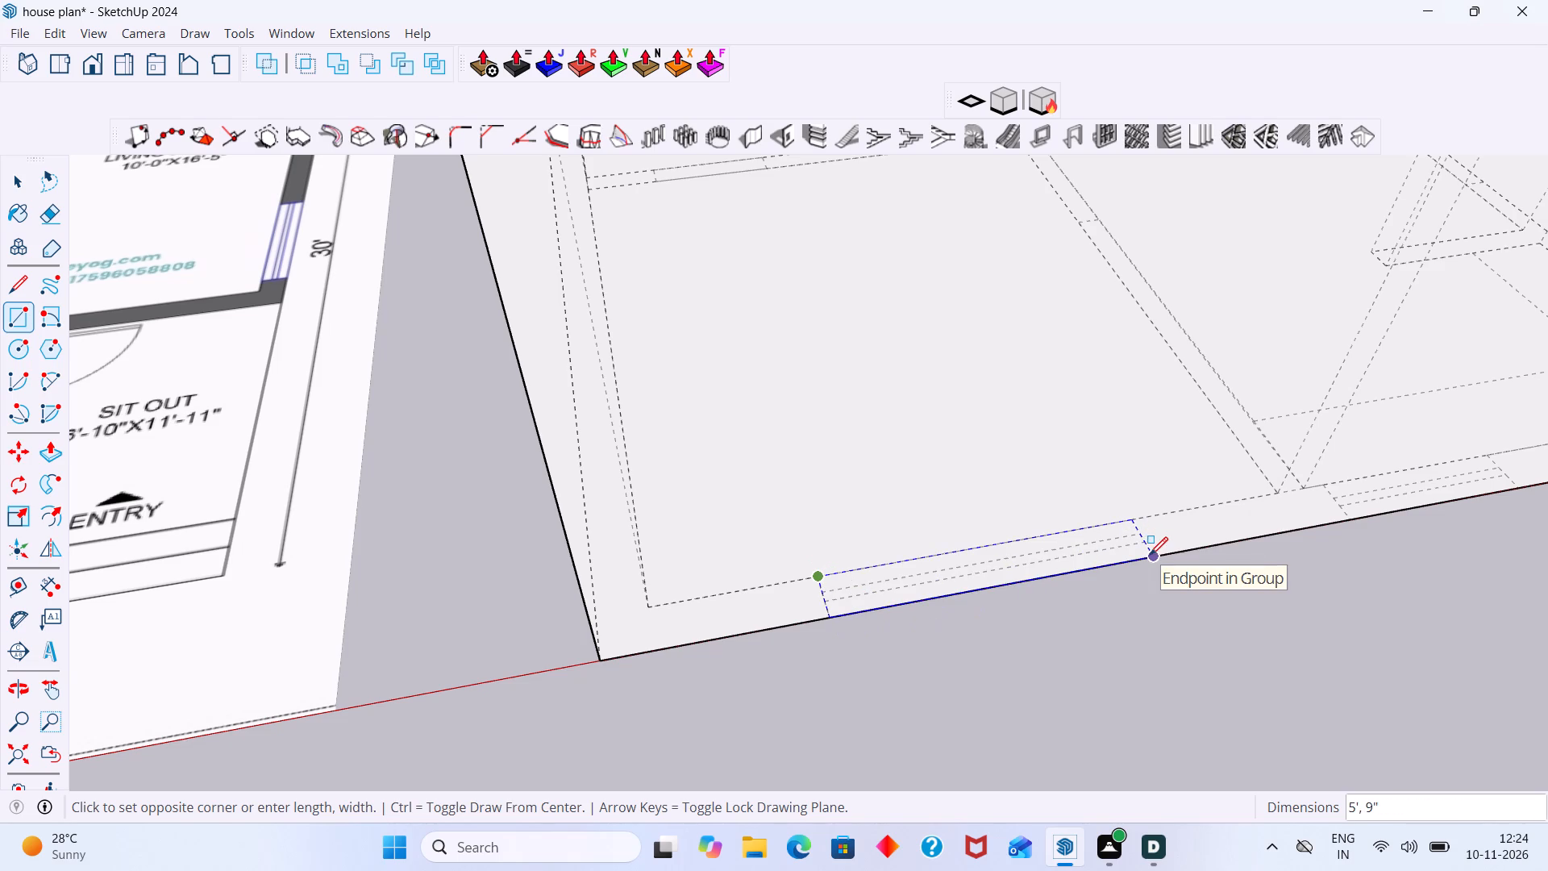
pyautogui.click(1150, 555)
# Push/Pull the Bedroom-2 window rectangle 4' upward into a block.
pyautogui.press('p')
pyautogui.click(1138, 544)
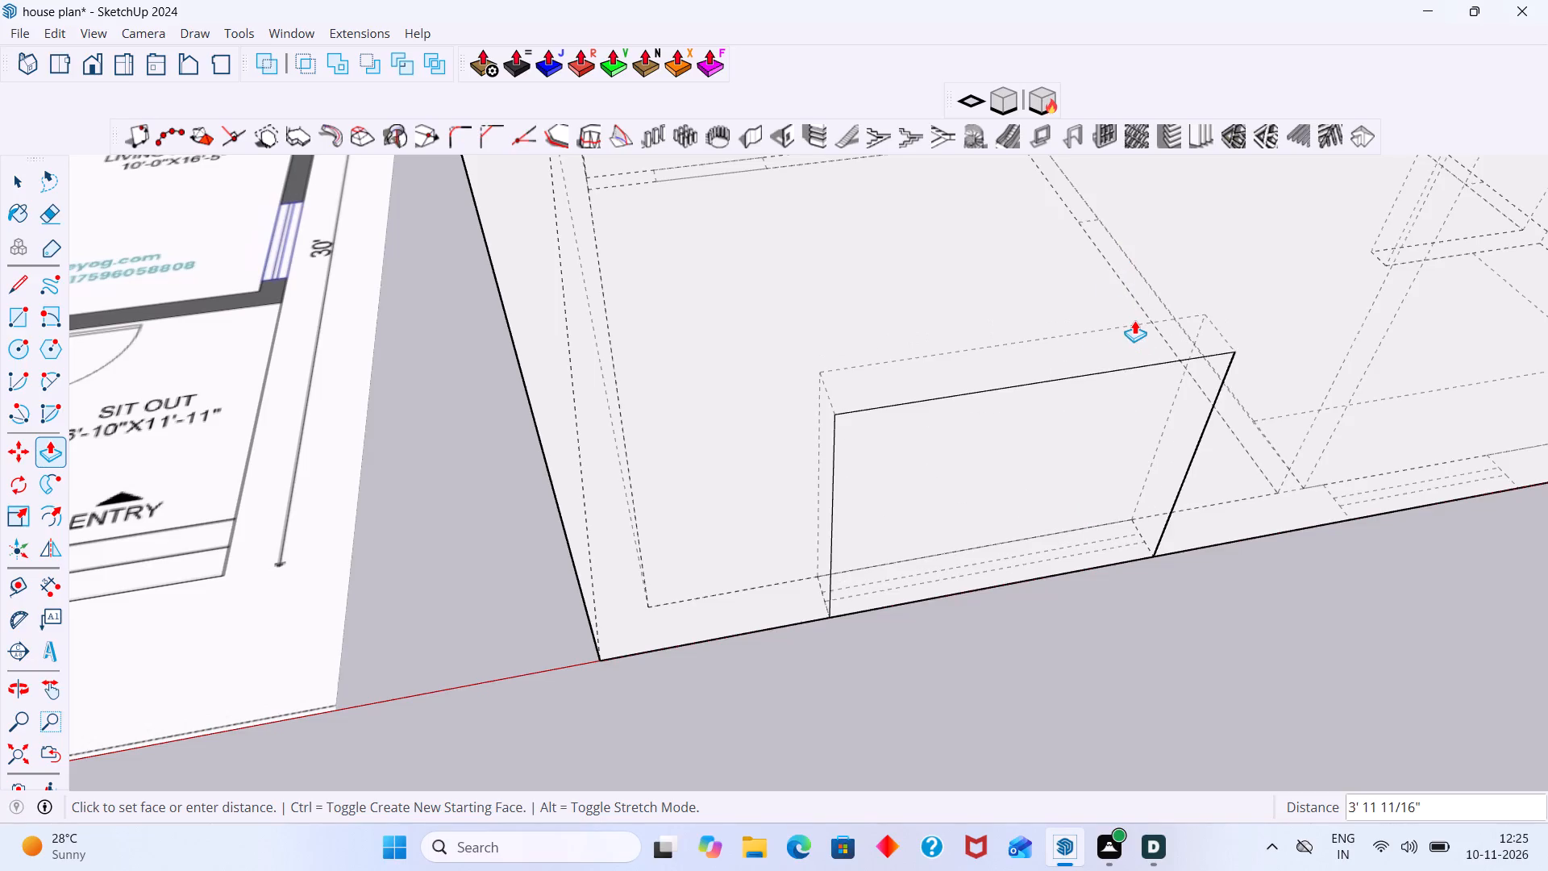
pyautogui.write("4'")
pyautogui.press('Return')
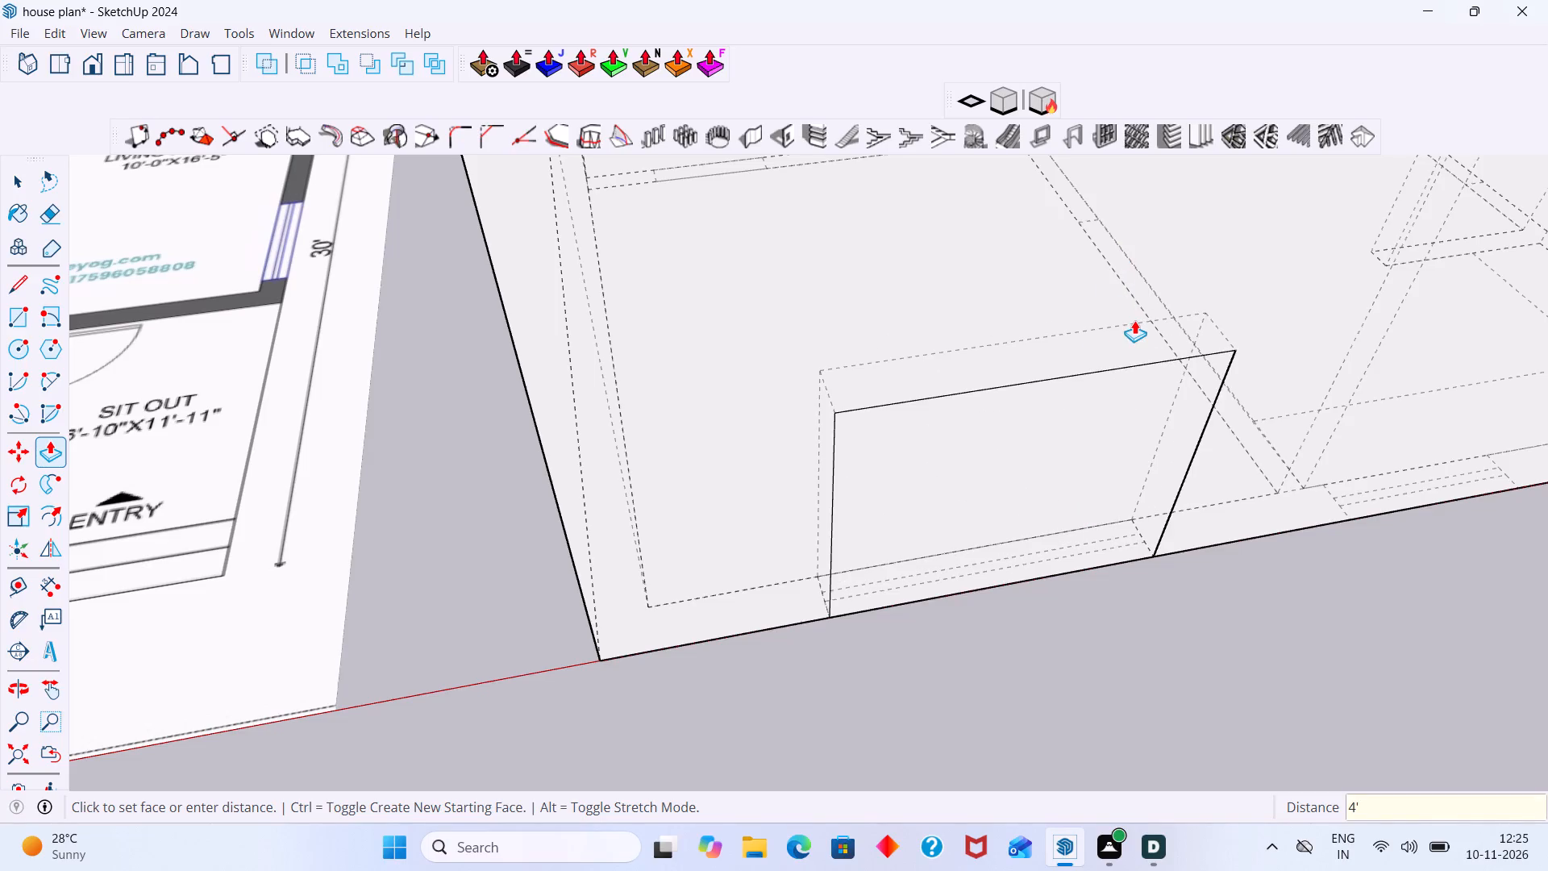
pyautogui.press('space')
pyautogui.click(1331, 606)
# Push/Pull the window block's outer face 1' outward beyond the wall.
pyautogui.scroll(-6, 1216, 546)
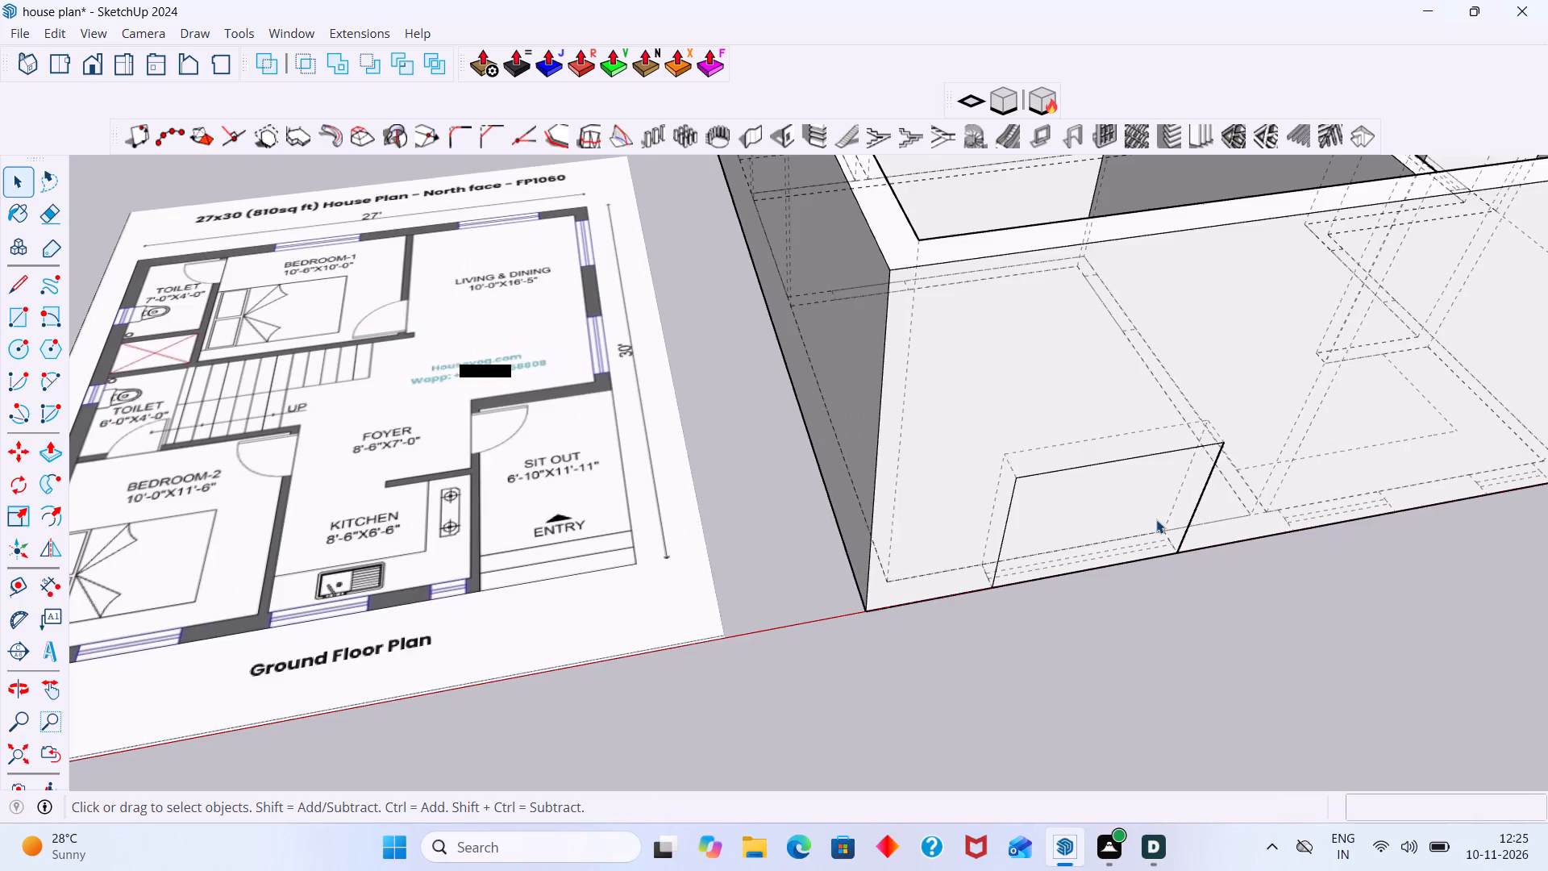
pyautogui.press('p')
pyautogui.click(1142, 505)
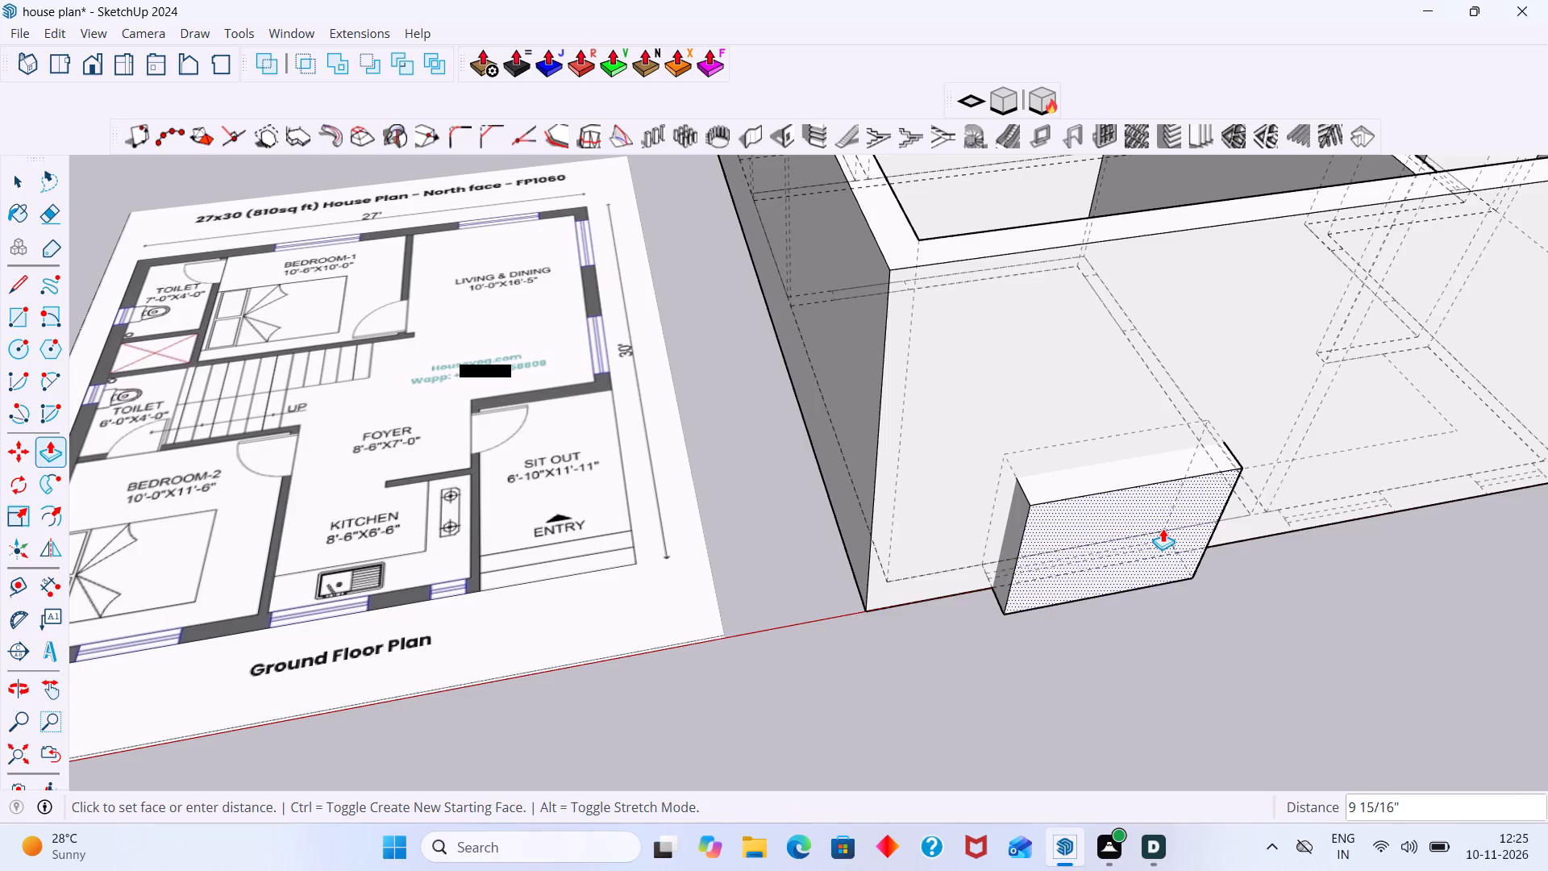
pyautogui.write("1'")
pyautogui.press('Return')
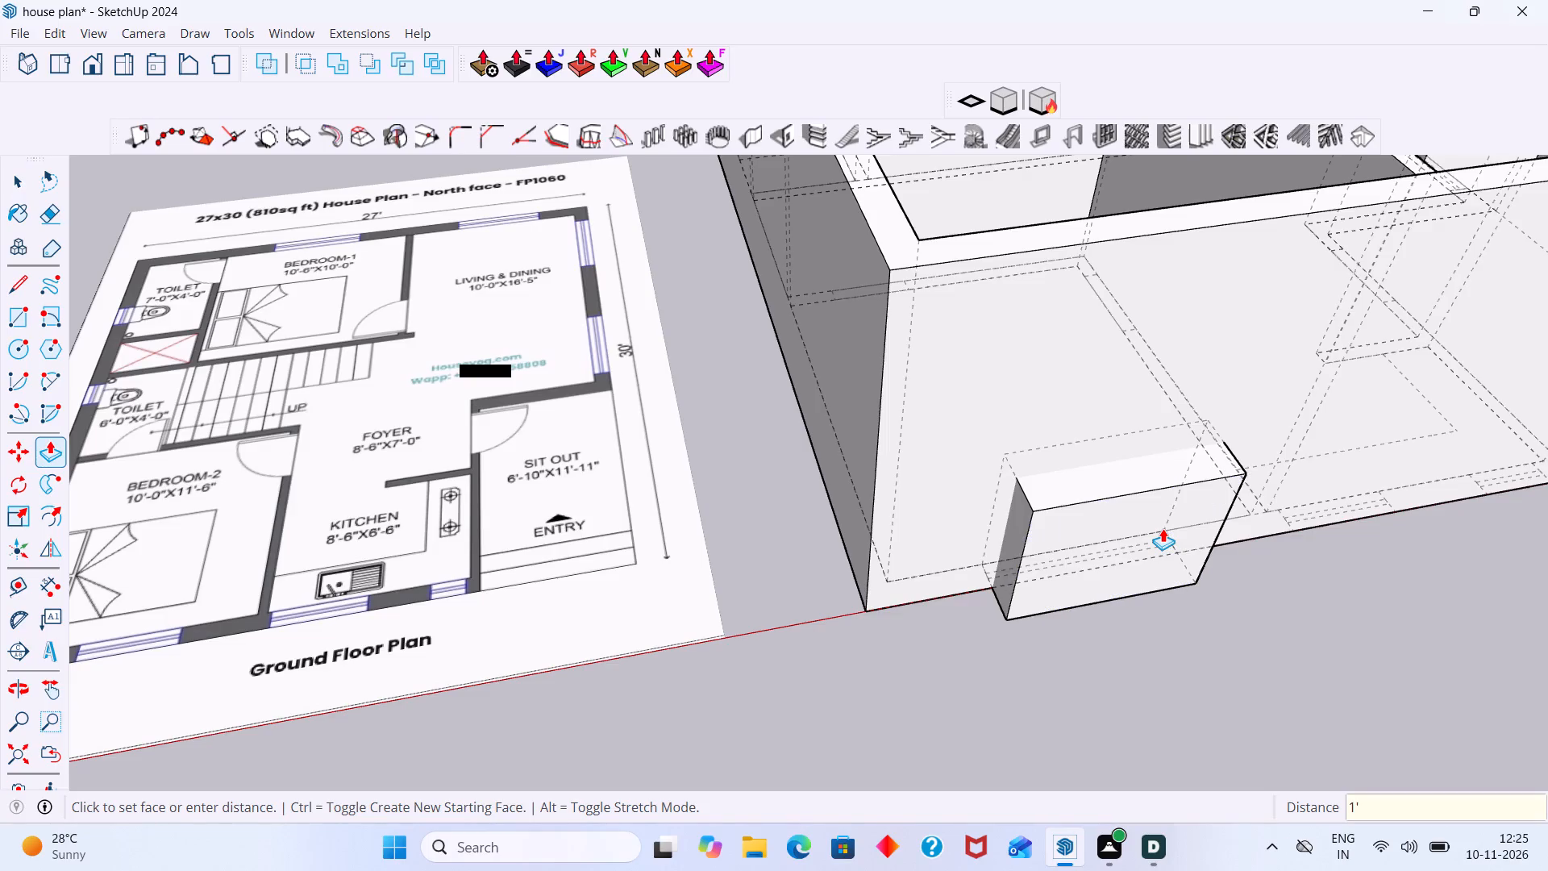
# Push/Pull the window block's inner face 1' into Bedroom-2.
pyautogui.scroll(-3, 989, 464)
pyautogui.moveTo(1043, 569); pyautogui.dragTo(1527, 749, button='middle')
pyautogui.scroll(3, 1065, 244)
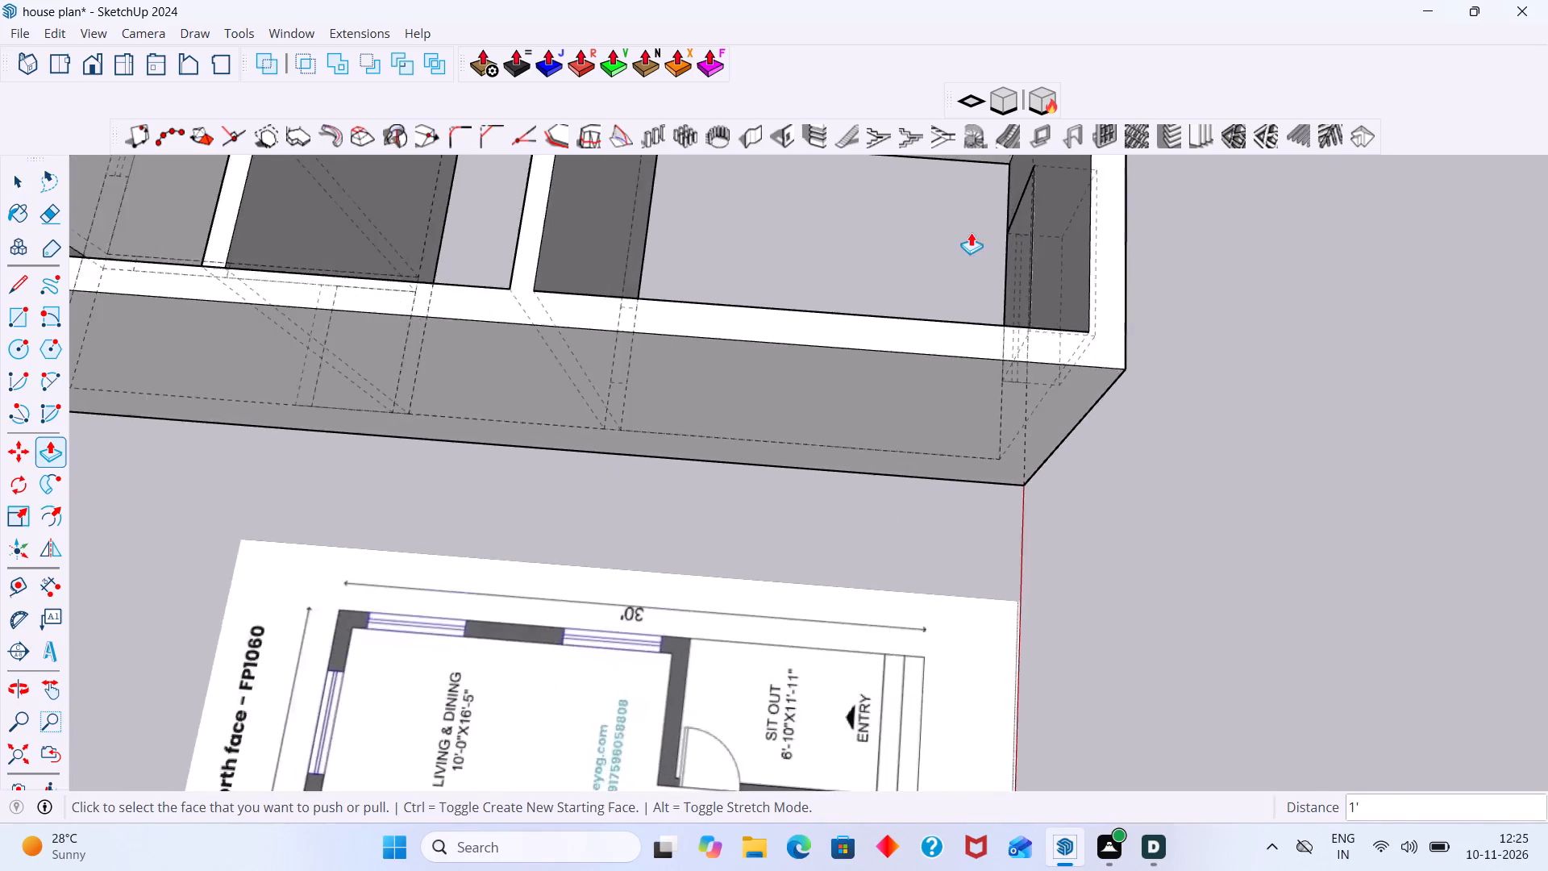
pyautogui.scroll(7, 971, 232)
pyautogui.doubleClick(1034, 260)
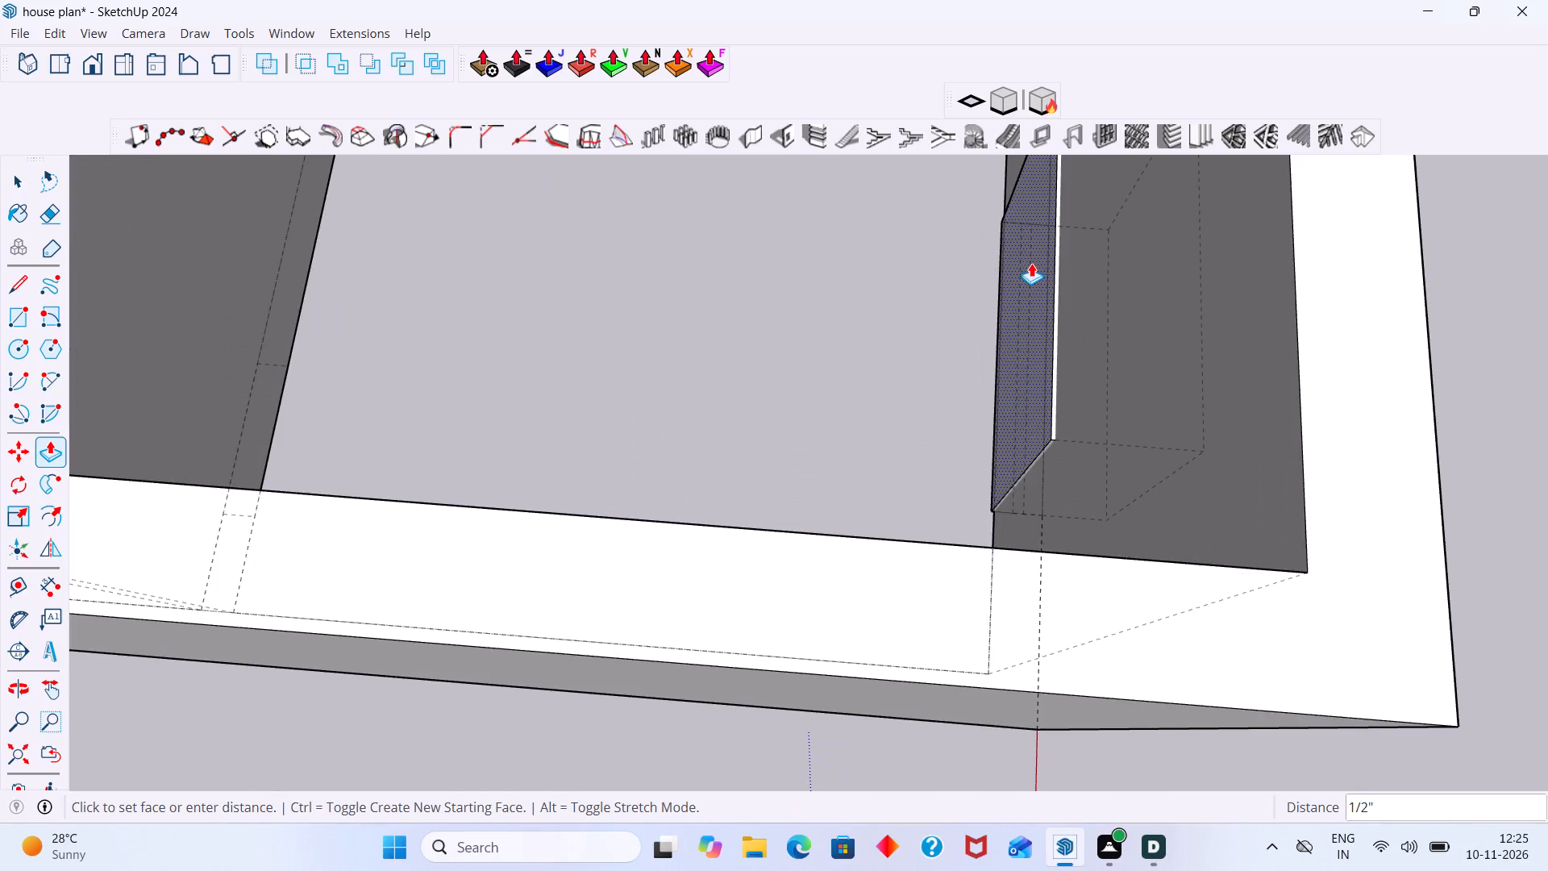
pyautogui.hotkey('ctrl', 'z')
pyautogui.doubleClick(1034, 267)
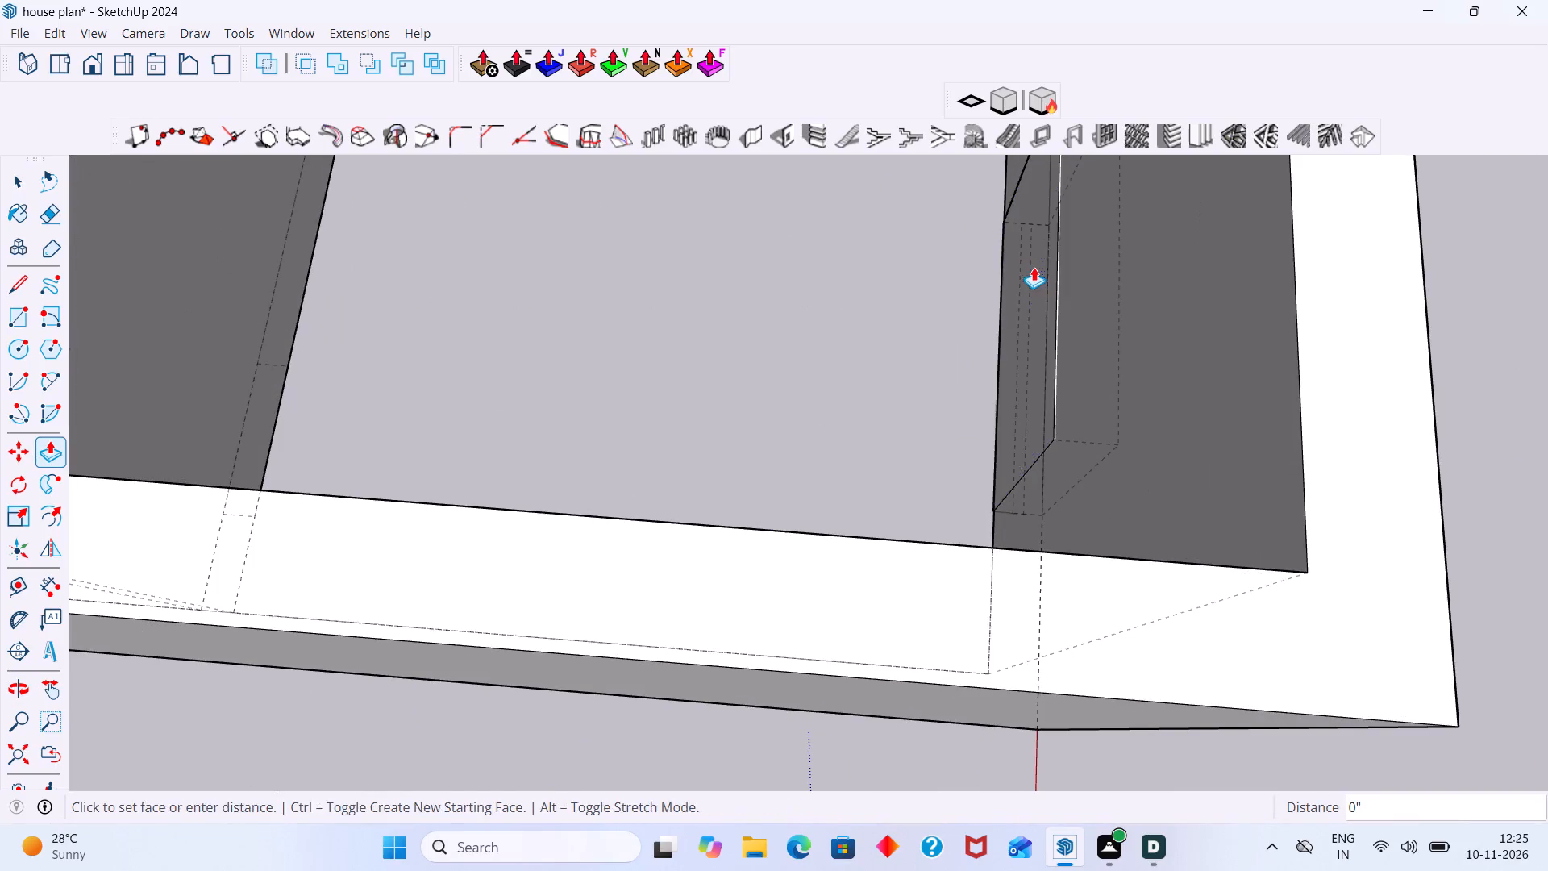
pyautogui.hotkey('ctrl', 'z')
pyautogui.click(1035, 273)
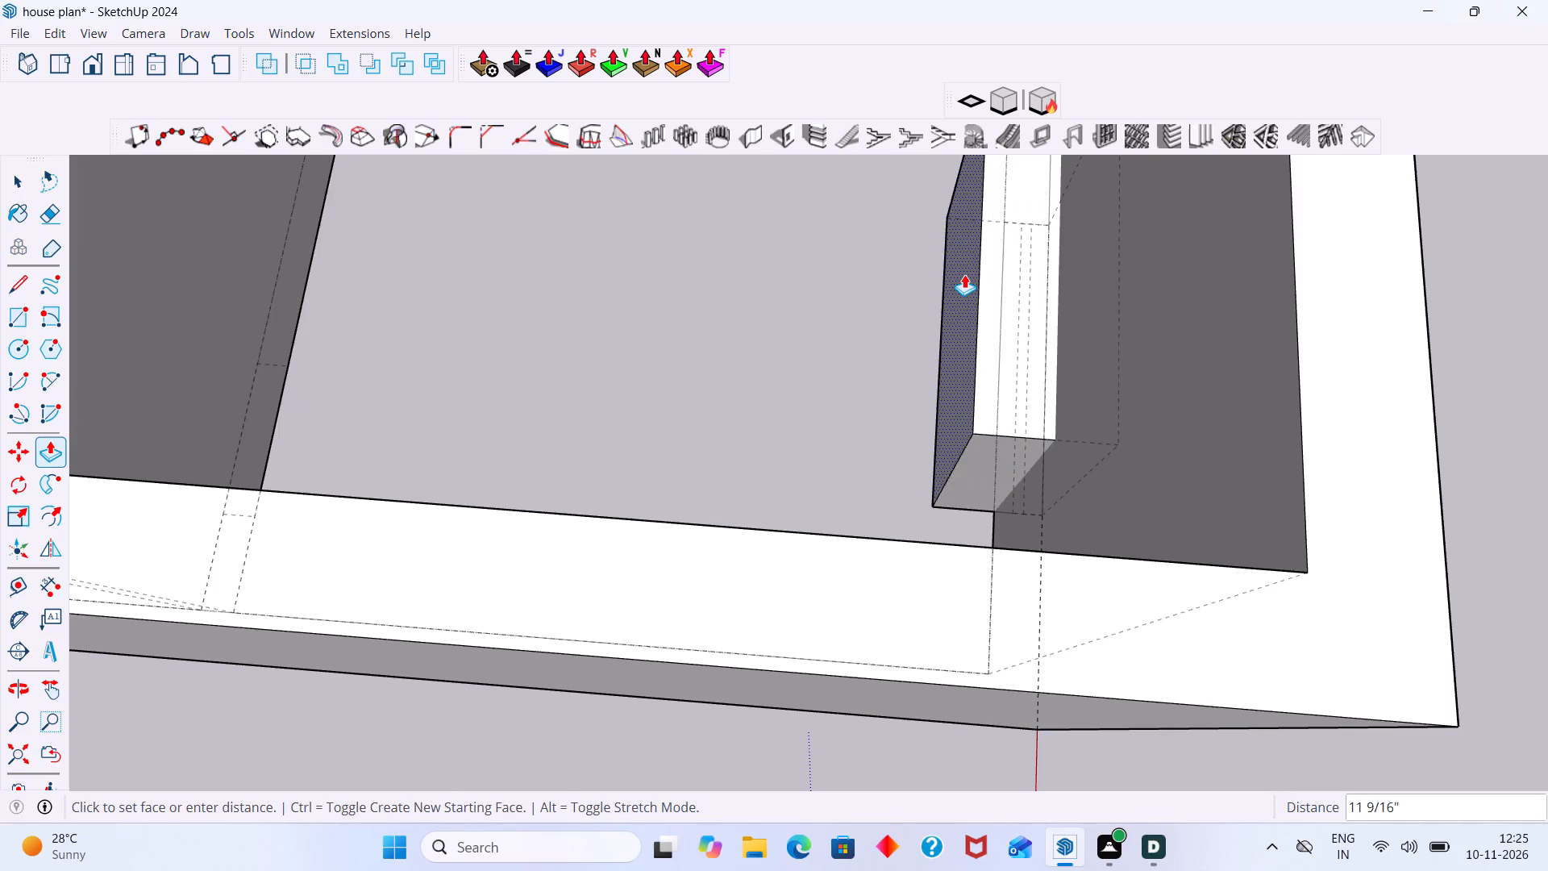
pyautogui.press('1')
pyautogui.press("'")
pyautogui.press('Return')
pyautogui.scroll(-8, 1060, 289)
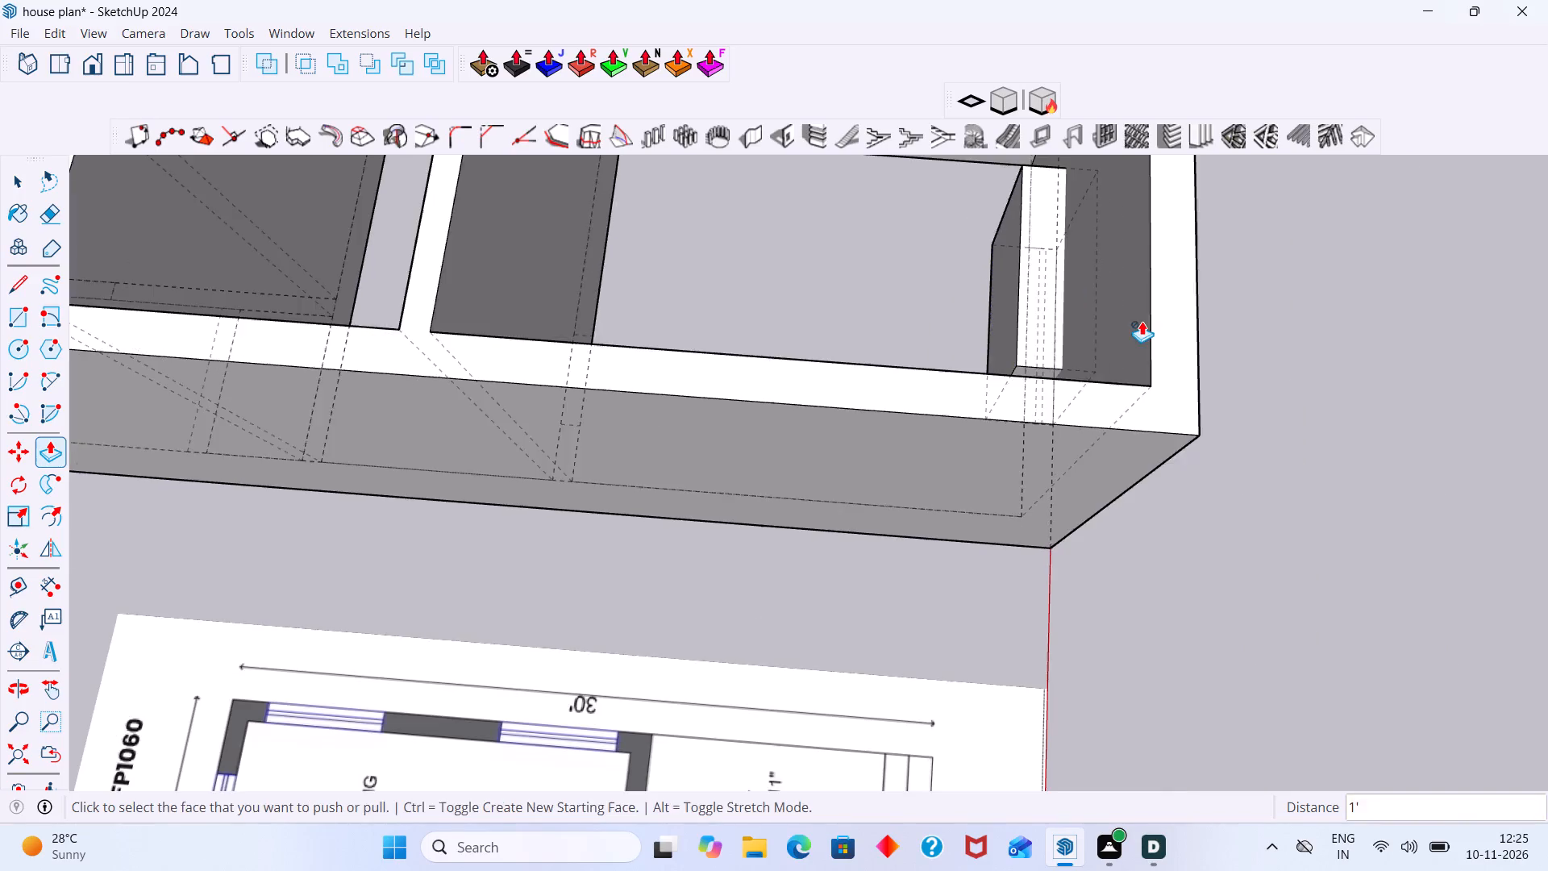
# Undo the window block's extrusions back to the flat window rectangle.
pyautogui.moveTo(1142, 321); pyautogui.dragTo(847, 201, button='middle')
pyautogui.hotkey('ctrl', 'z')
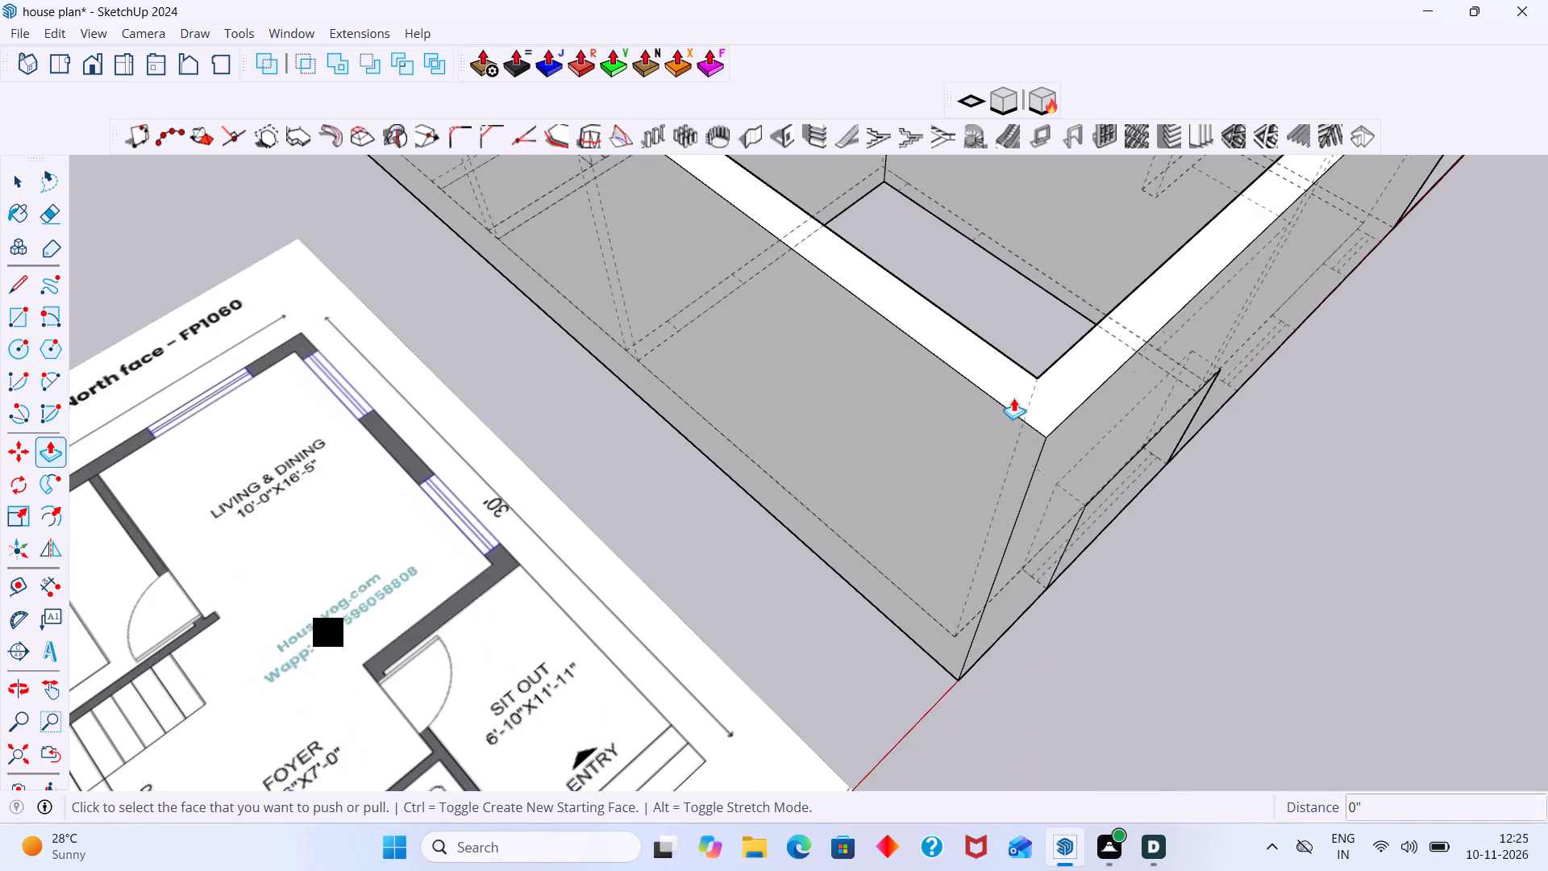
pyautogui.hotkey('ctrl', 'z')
# Push/Pull the flat Bedroom-2 window rectangle 4' upward to form the window block.
pyautogui.moveTo(1112, 470); pyautogui.dragTo(1026, 368, button='middle')
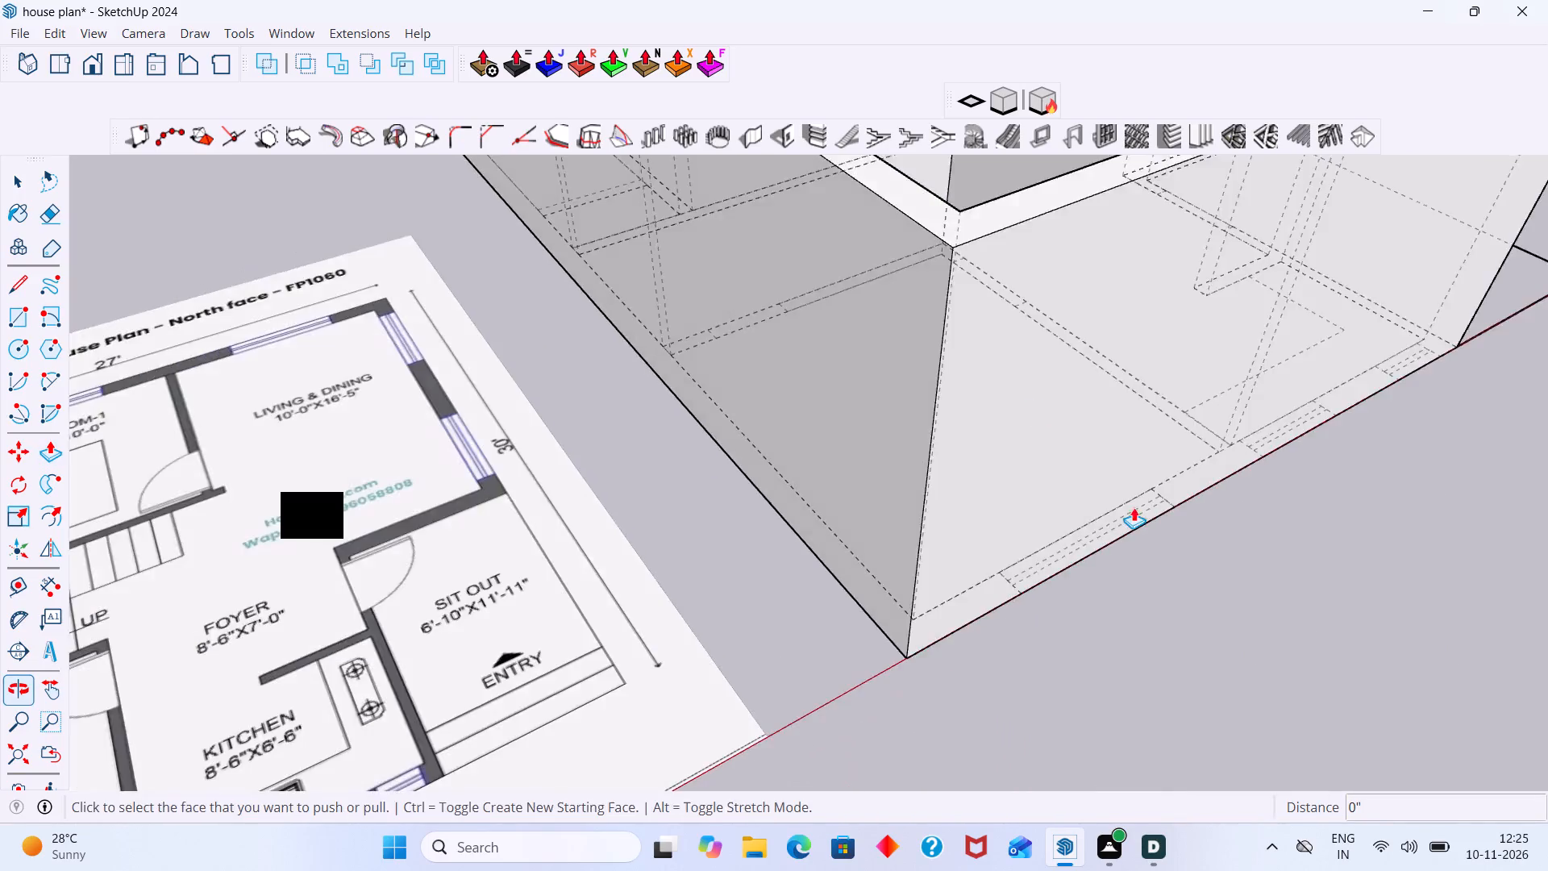
pyautogui.scroll(-4, 1054, 439)
pyautogui.press('space')
pyautogui.moveTo(1120, 513); pyautogui.dragTo(1037, 531, button='middle')
pyautogui.scroll(4, 1039, 550)
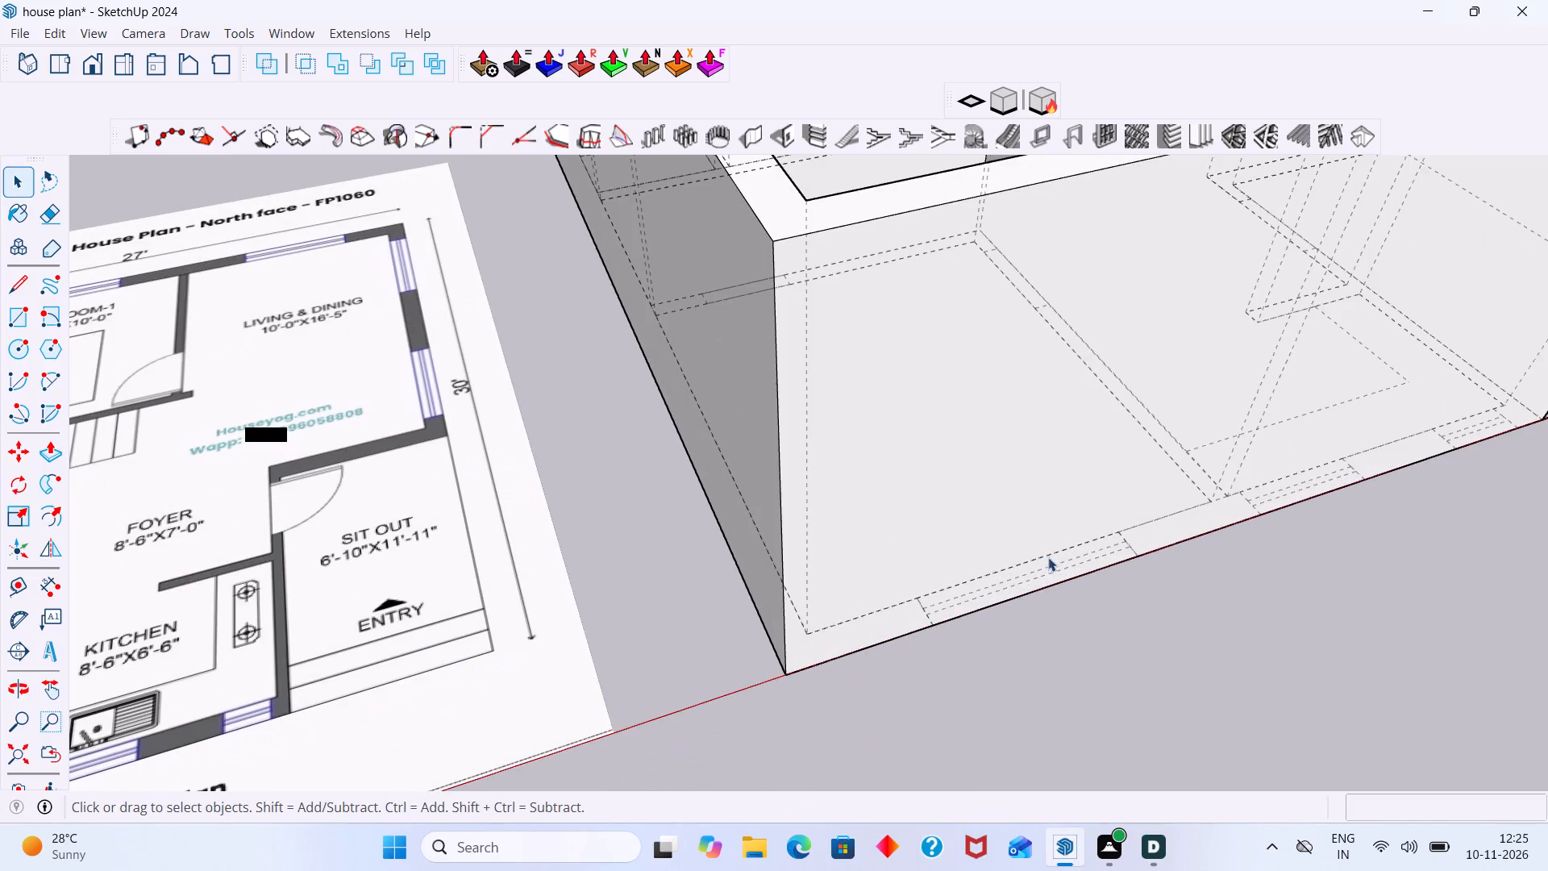
pyautogui.press('p')
pyautogui.click(1049, 561)
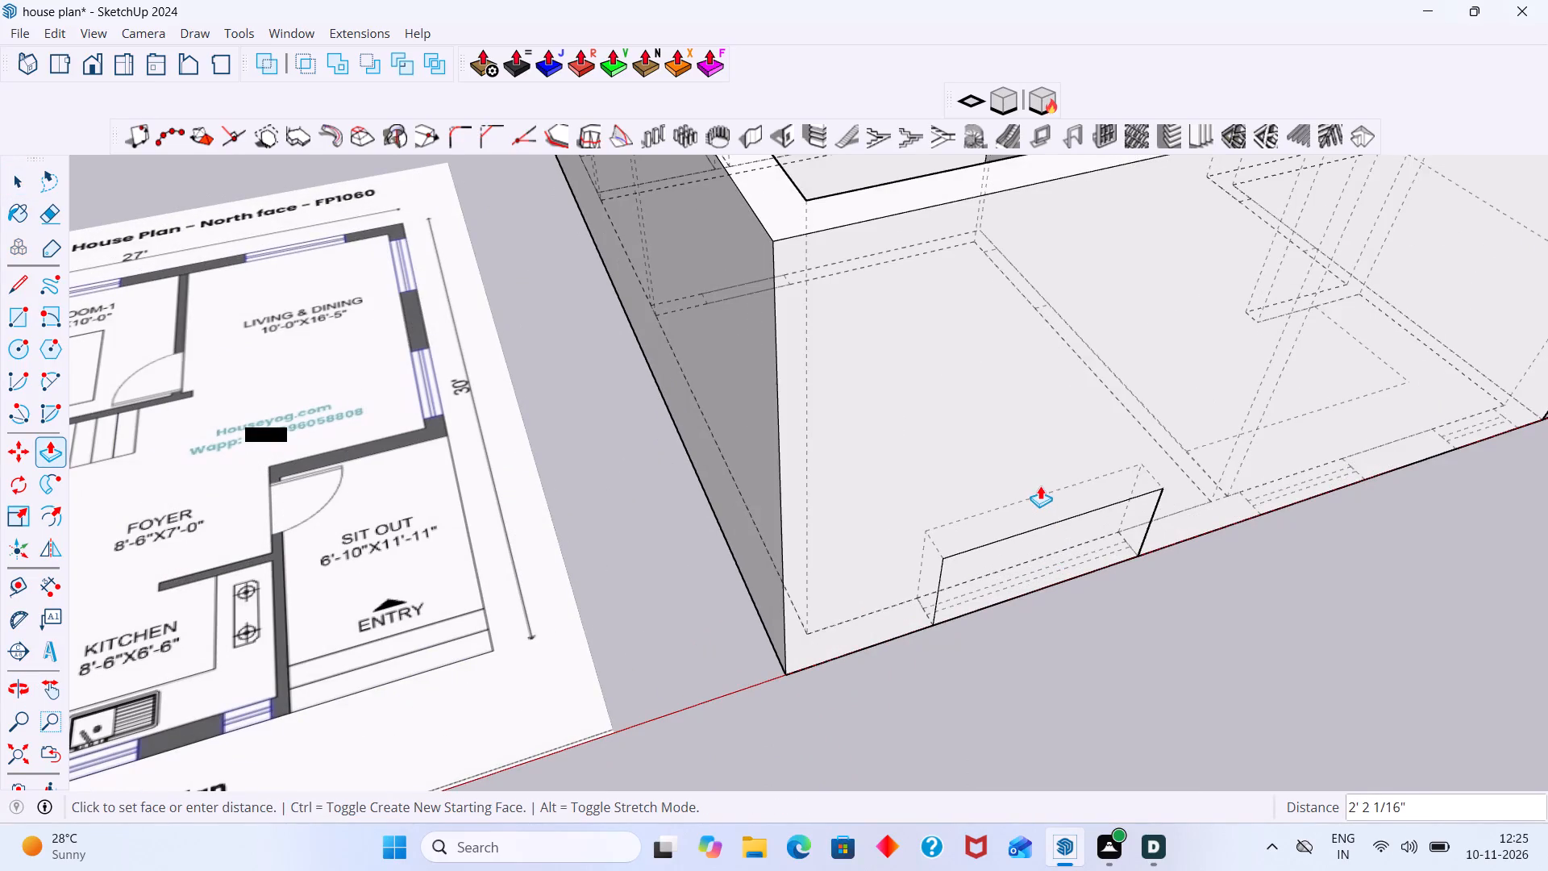
pyautogui.write("4'")
pyautogui.press('Return')
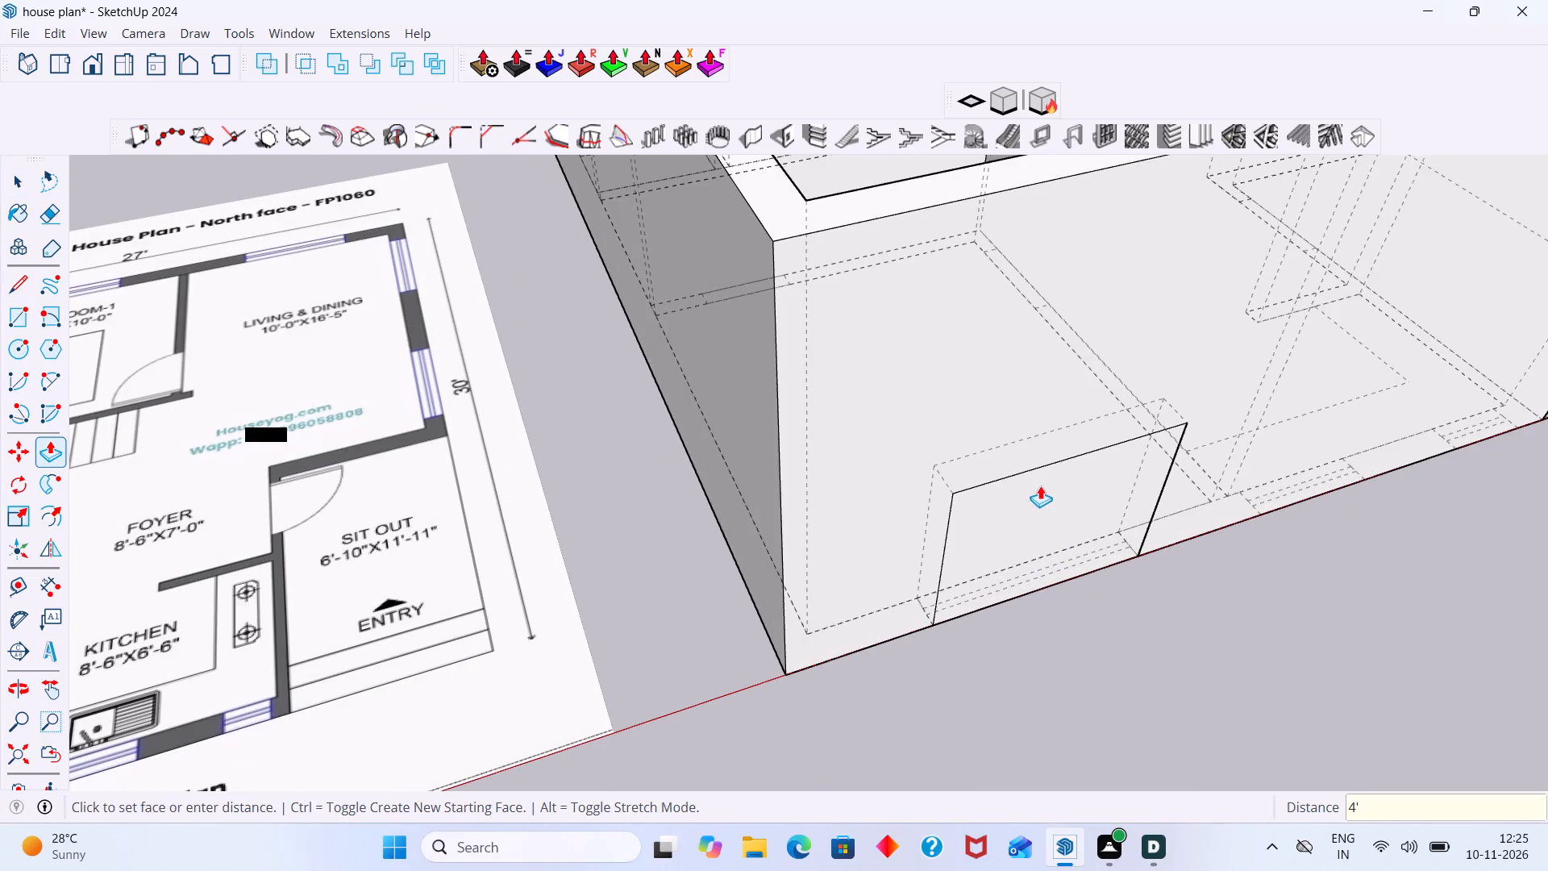
# Push/Pull the block's outer face 1' outward from Bedroom-2's outer wall.
pyautogui.click(994, 499)
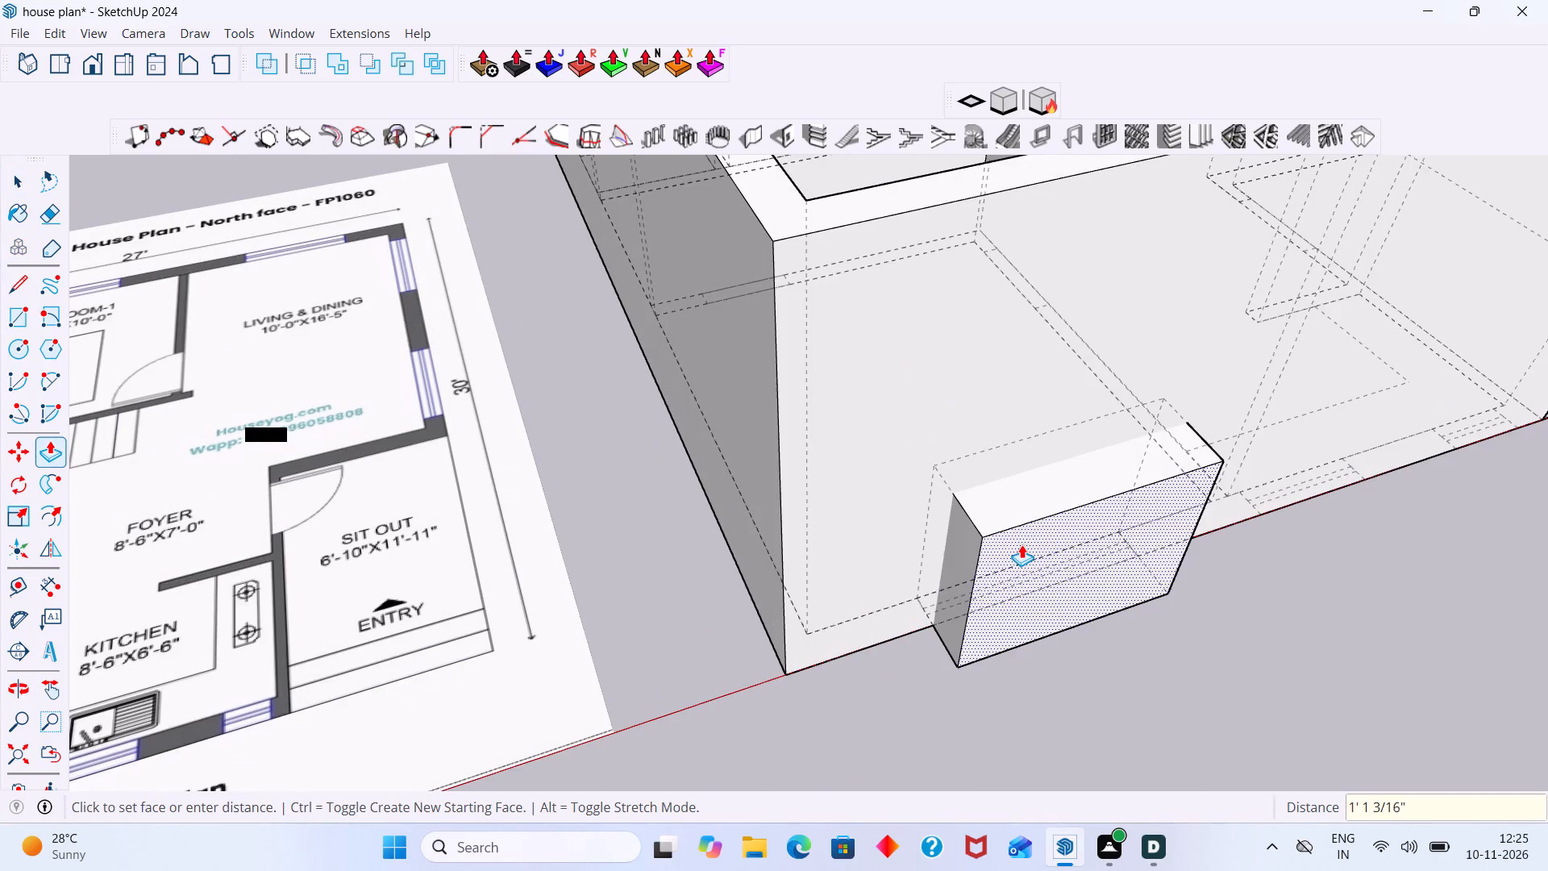
pyautogui.write("1'")
pyautogui.press('Return')
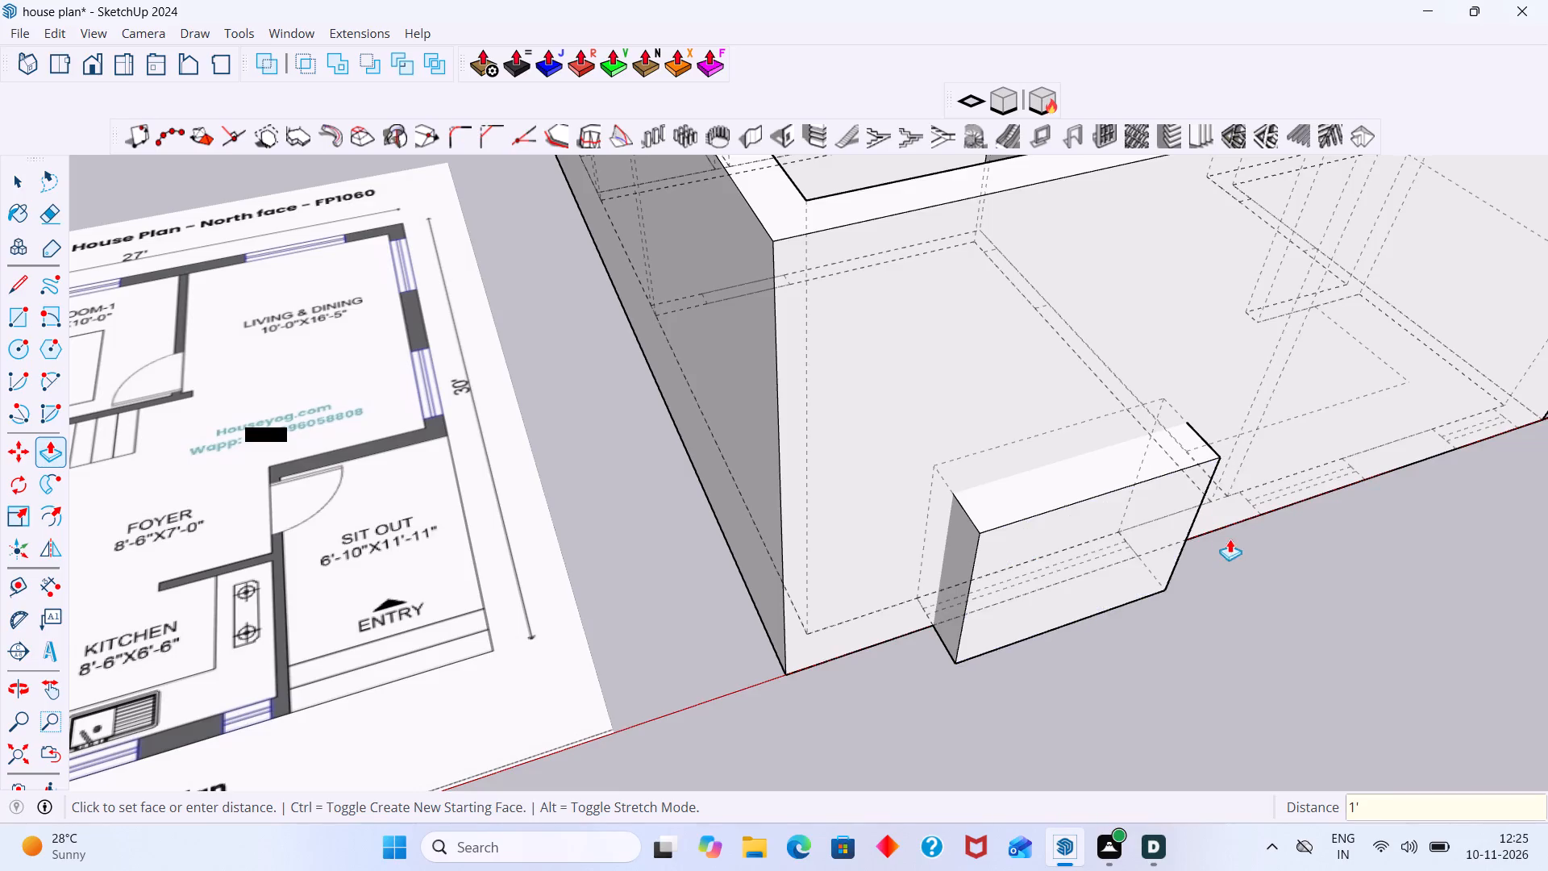
# Repeat the 1' Push/Pull on the block's inner face so it projects into Bedroom-2.
pyautogui.scroll(-2, 1231, 547)
pyautogui.moveTo(1227, 592); pyautogui.dragTo(1547, 840, button='middle')
pyautogui.scroll(7, 1176, 489)
pyautogui.moveTo(1108, 412); pyautogui.dragTo(1209, 387, button='middle')
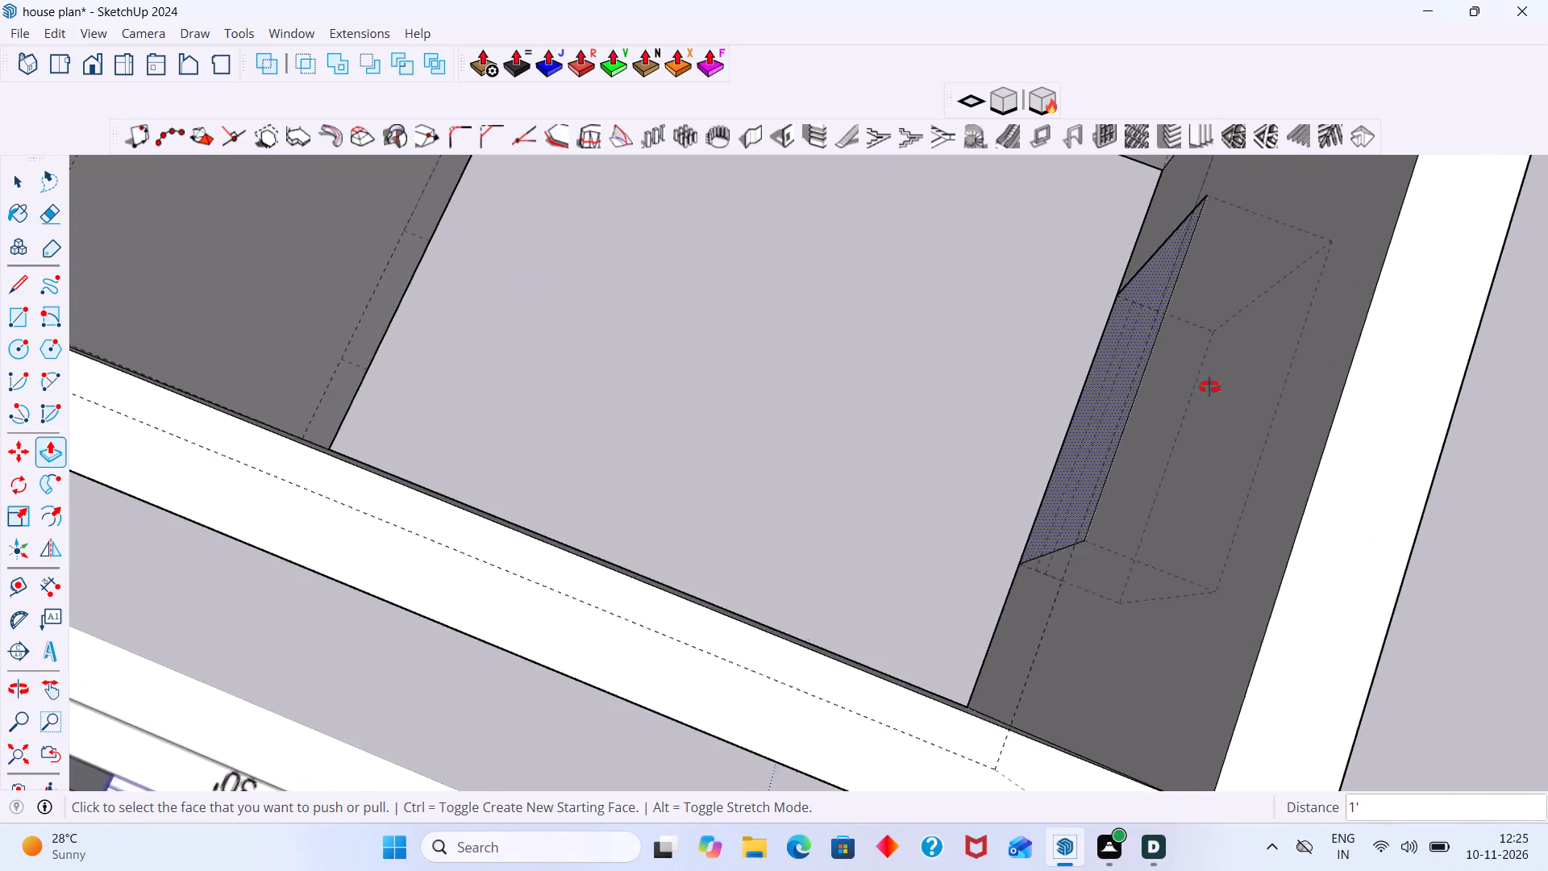
pyautogui.moveTo(1209, 387); pyautogui.dragTo(1361, 335, button='middle')
pyautogui.scroll(3, 1003, 250)
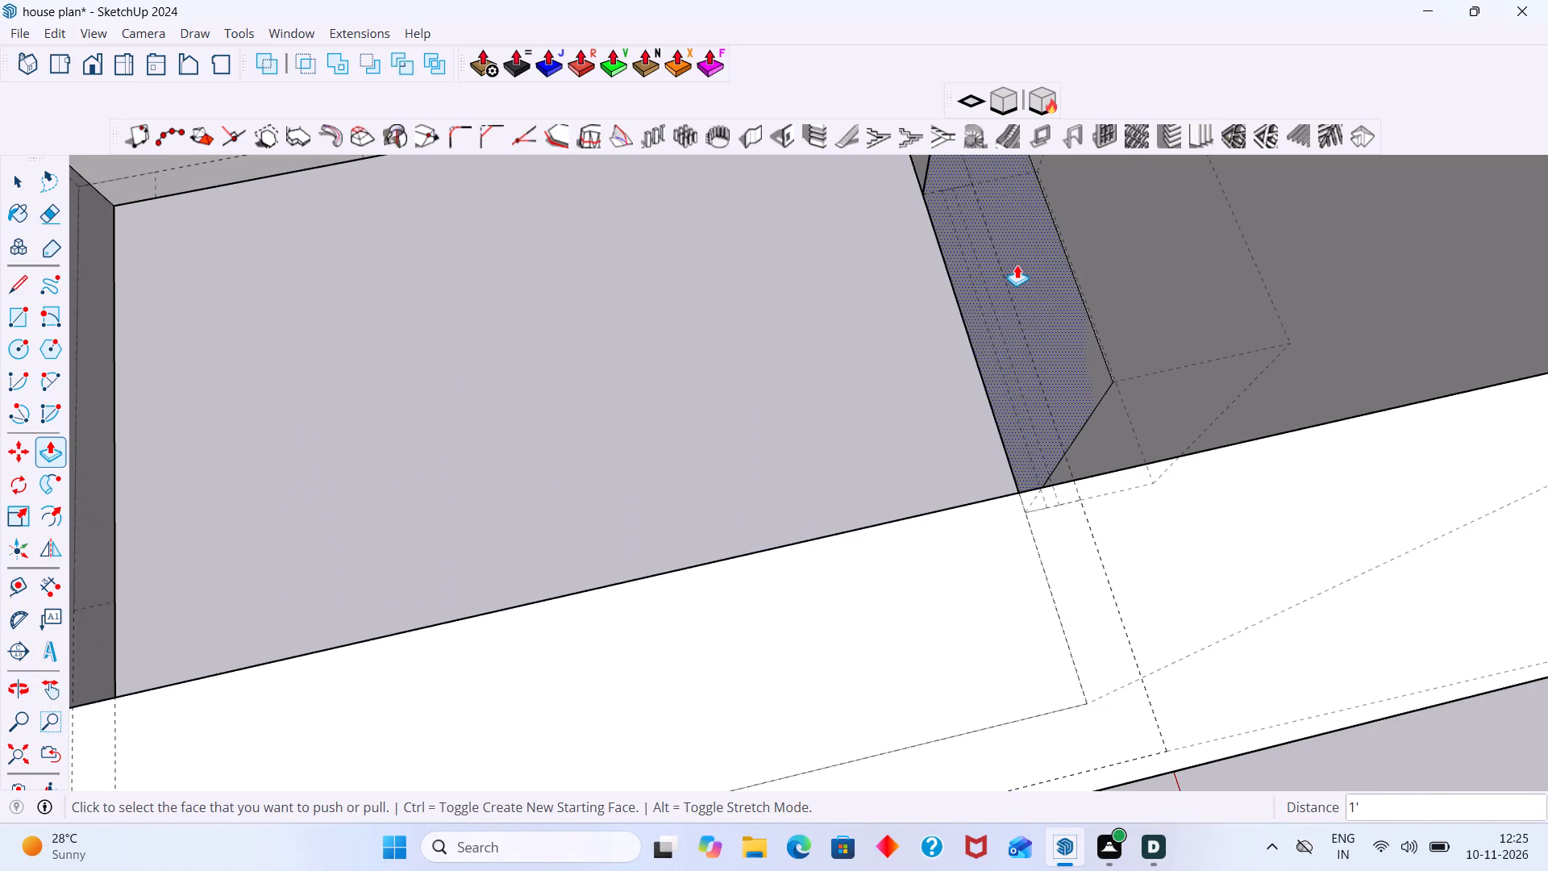
pyautogui.doubleClick(1017, 265)
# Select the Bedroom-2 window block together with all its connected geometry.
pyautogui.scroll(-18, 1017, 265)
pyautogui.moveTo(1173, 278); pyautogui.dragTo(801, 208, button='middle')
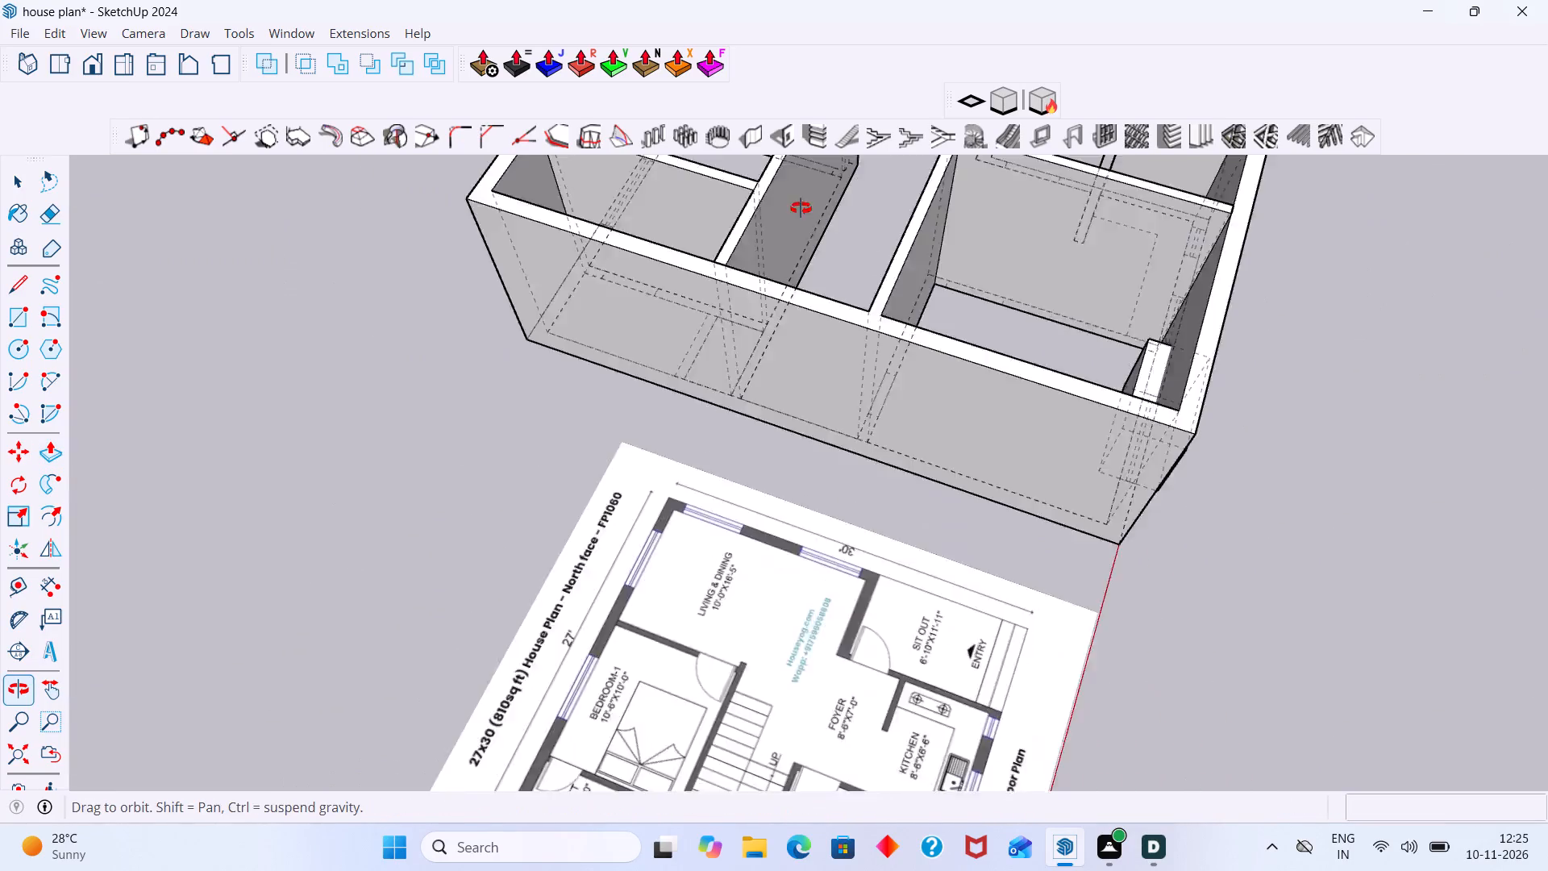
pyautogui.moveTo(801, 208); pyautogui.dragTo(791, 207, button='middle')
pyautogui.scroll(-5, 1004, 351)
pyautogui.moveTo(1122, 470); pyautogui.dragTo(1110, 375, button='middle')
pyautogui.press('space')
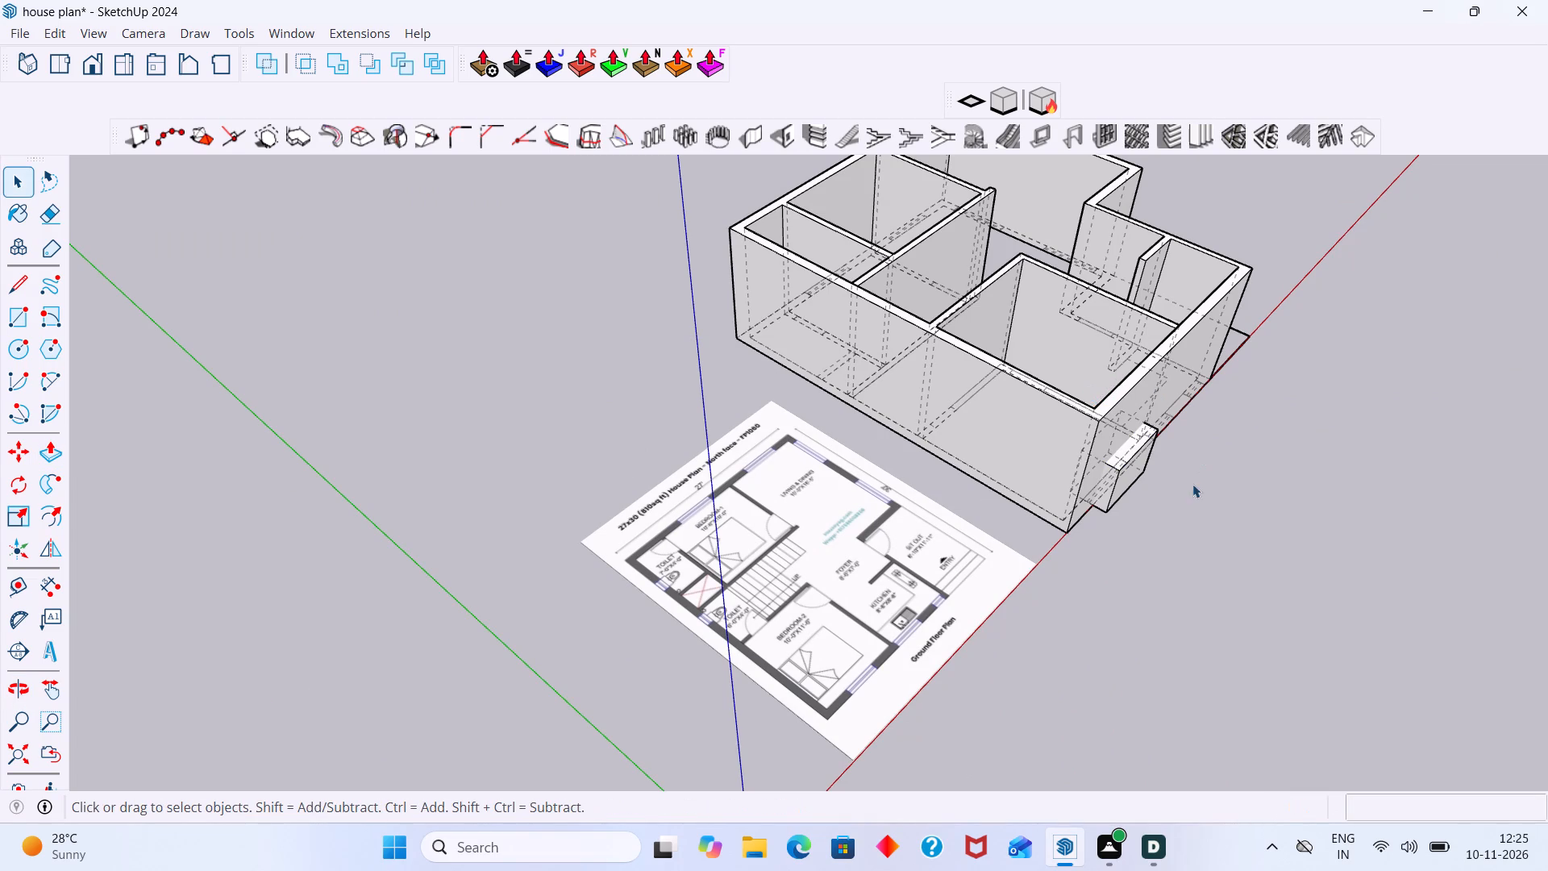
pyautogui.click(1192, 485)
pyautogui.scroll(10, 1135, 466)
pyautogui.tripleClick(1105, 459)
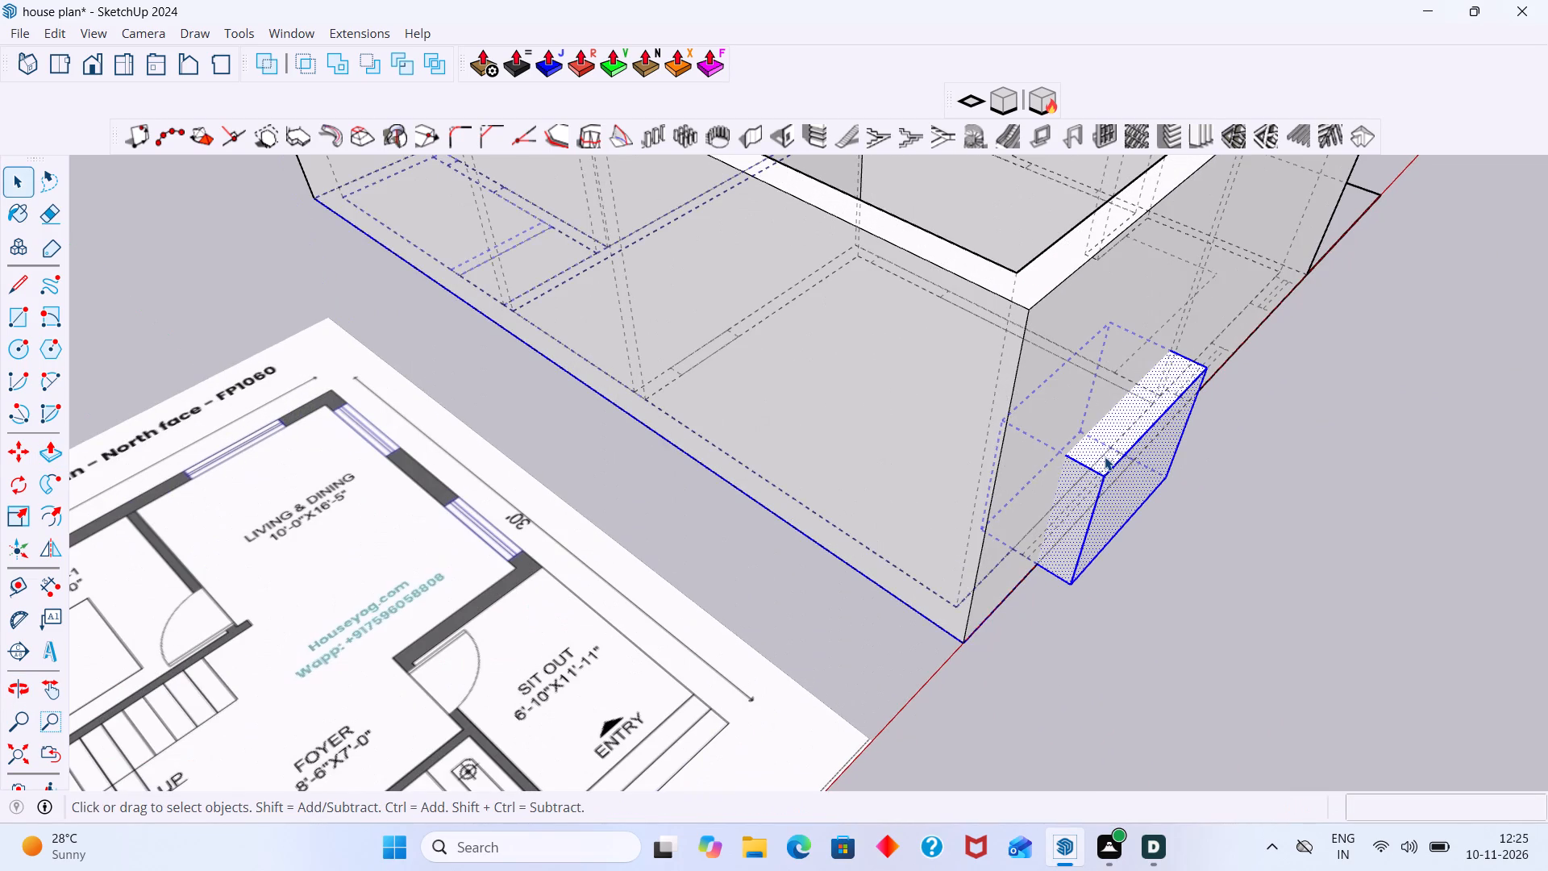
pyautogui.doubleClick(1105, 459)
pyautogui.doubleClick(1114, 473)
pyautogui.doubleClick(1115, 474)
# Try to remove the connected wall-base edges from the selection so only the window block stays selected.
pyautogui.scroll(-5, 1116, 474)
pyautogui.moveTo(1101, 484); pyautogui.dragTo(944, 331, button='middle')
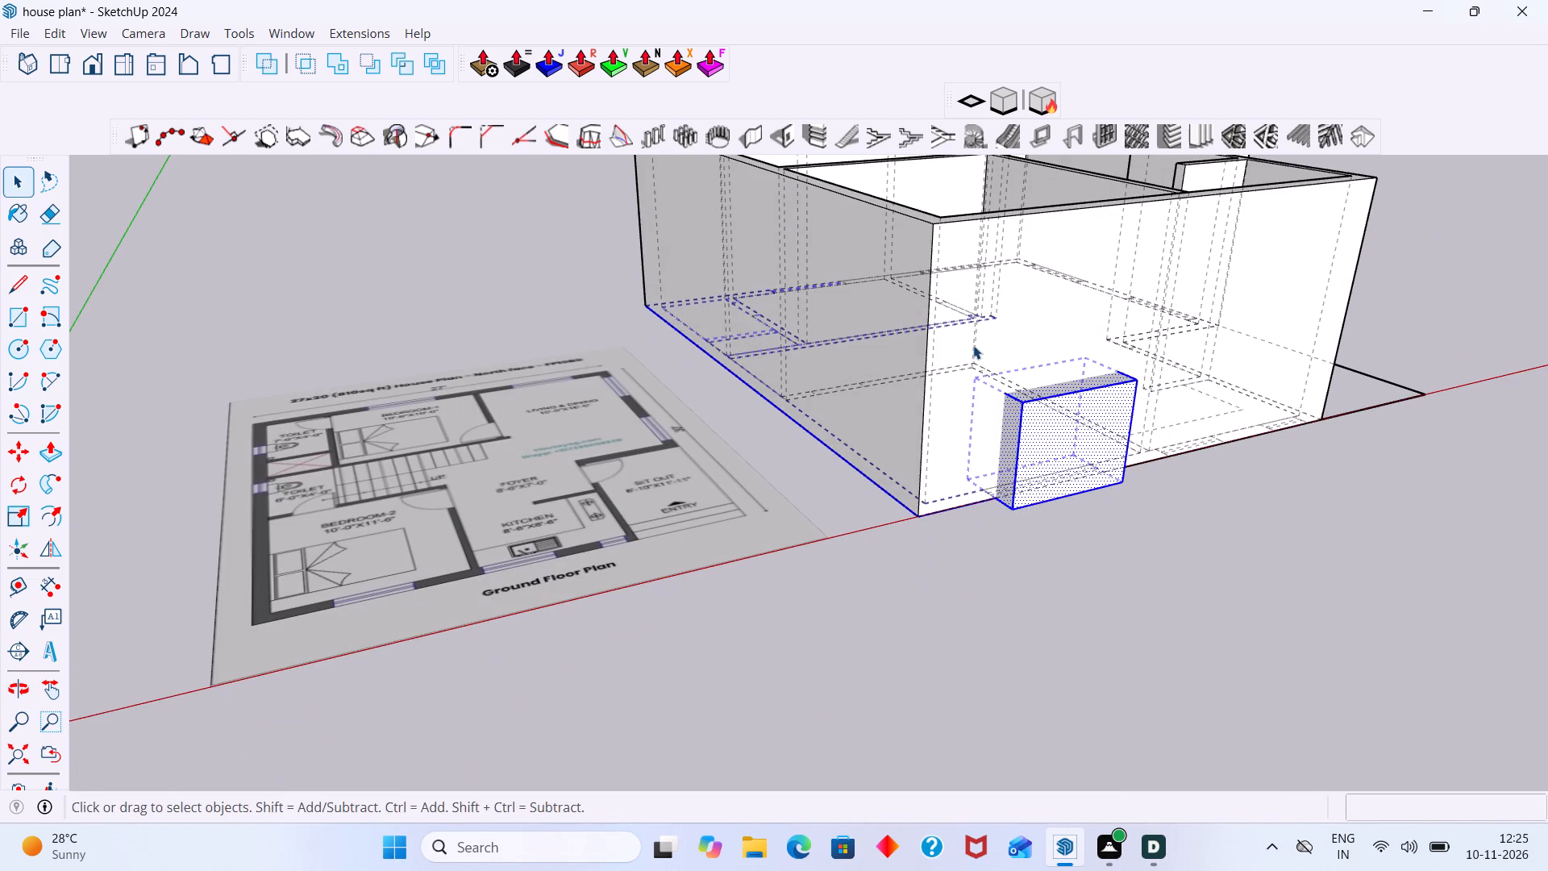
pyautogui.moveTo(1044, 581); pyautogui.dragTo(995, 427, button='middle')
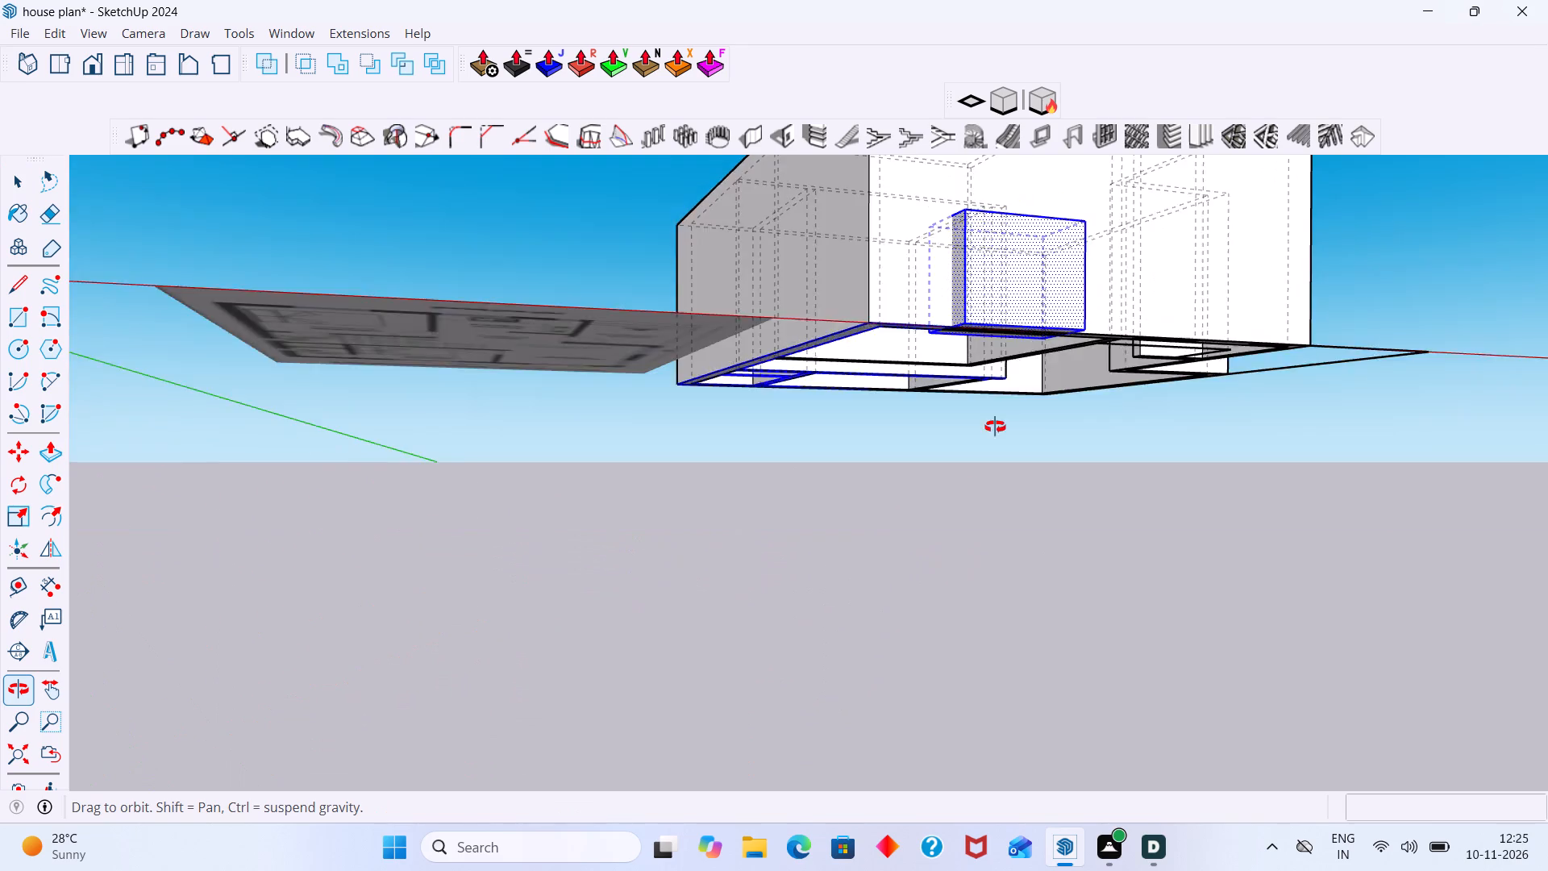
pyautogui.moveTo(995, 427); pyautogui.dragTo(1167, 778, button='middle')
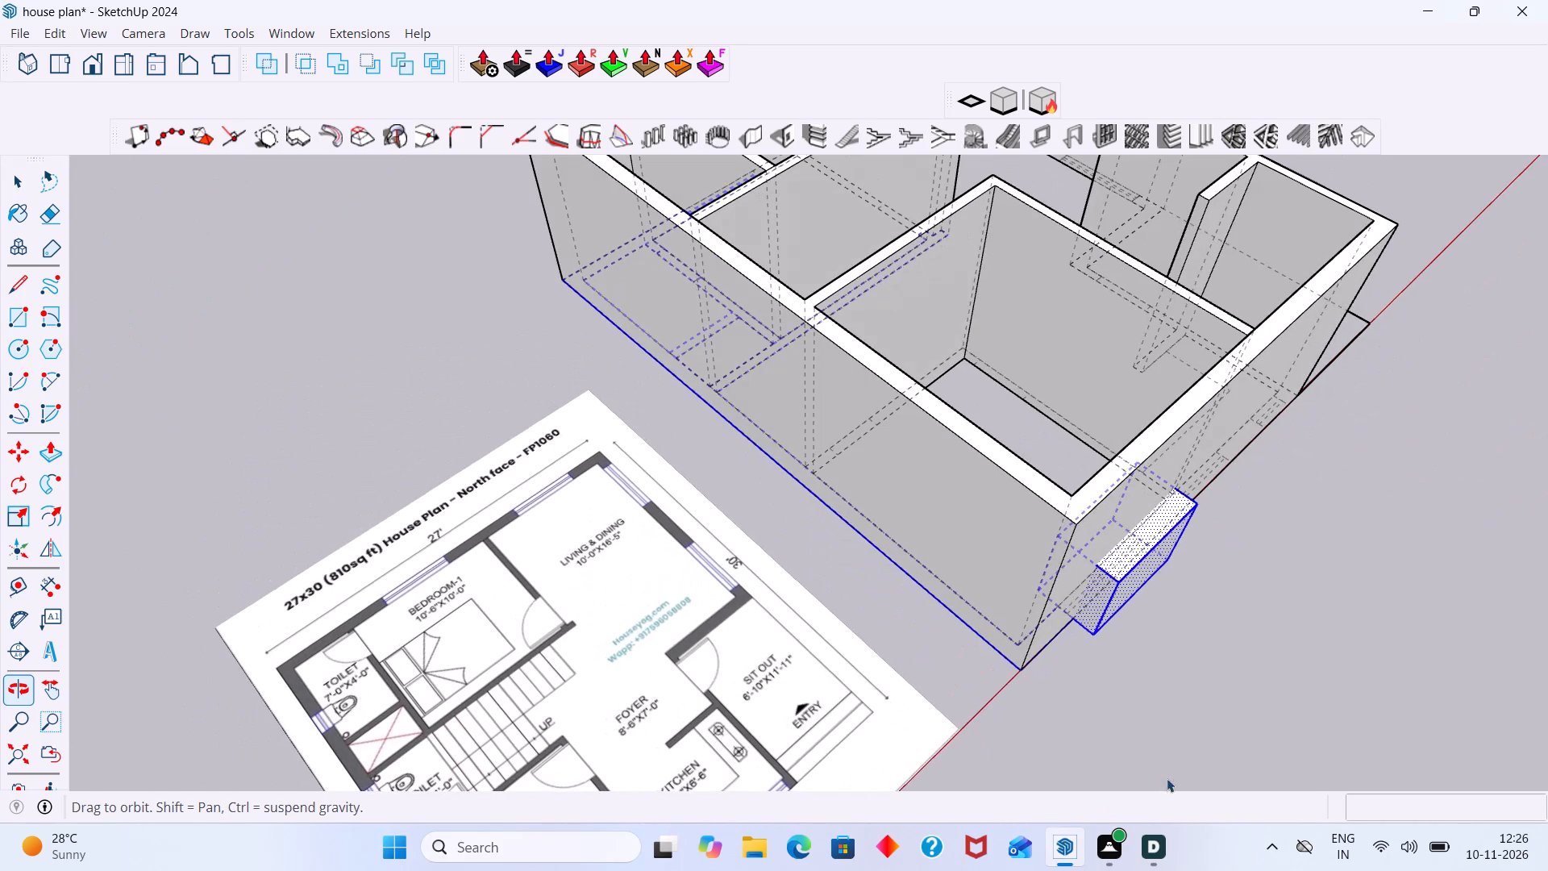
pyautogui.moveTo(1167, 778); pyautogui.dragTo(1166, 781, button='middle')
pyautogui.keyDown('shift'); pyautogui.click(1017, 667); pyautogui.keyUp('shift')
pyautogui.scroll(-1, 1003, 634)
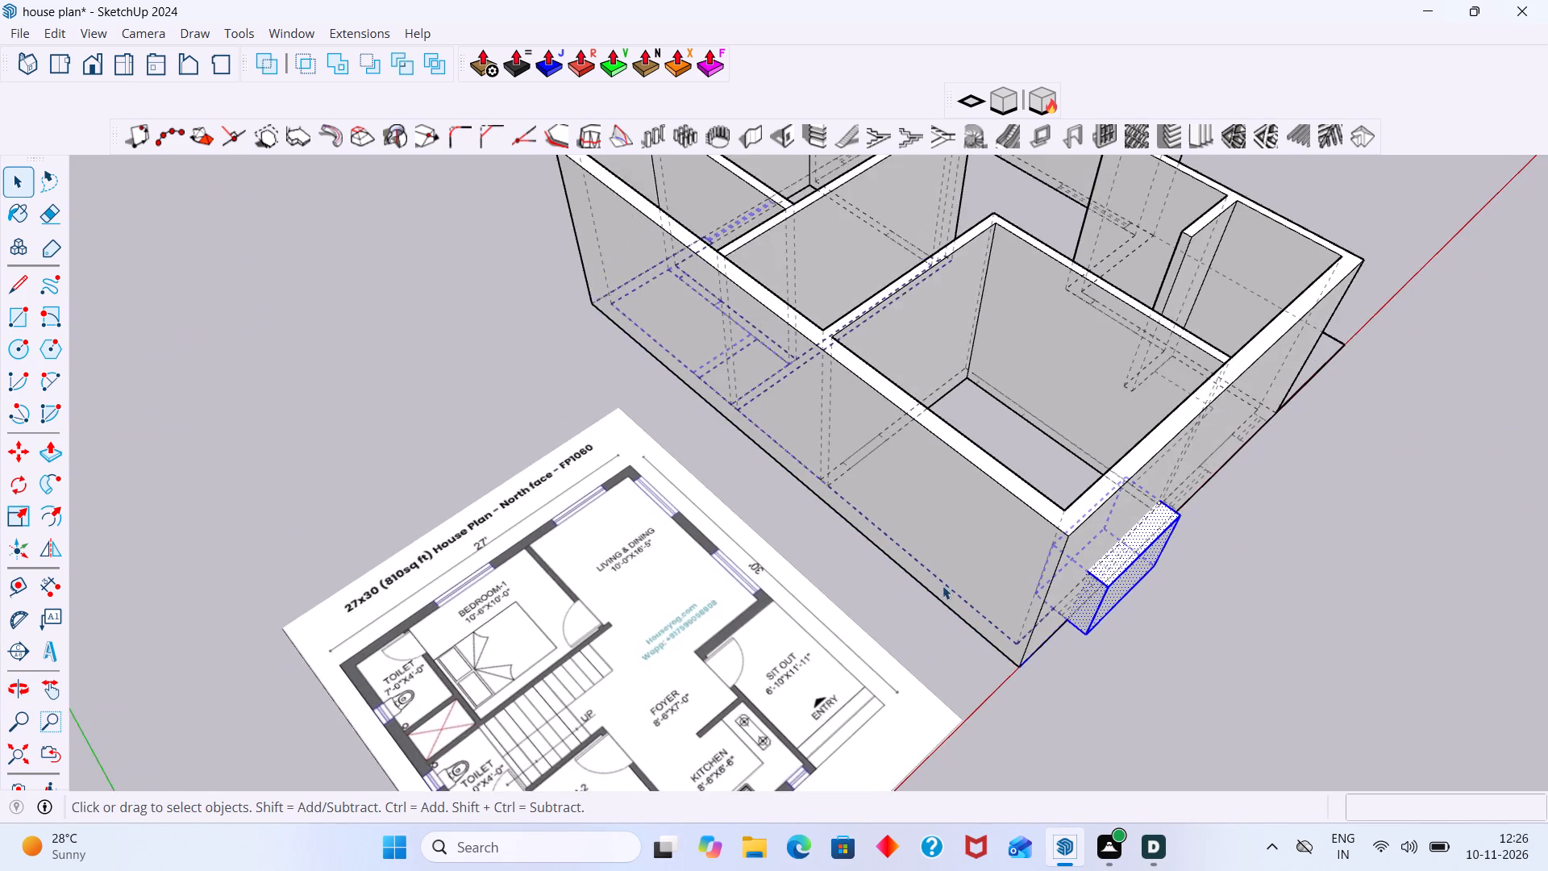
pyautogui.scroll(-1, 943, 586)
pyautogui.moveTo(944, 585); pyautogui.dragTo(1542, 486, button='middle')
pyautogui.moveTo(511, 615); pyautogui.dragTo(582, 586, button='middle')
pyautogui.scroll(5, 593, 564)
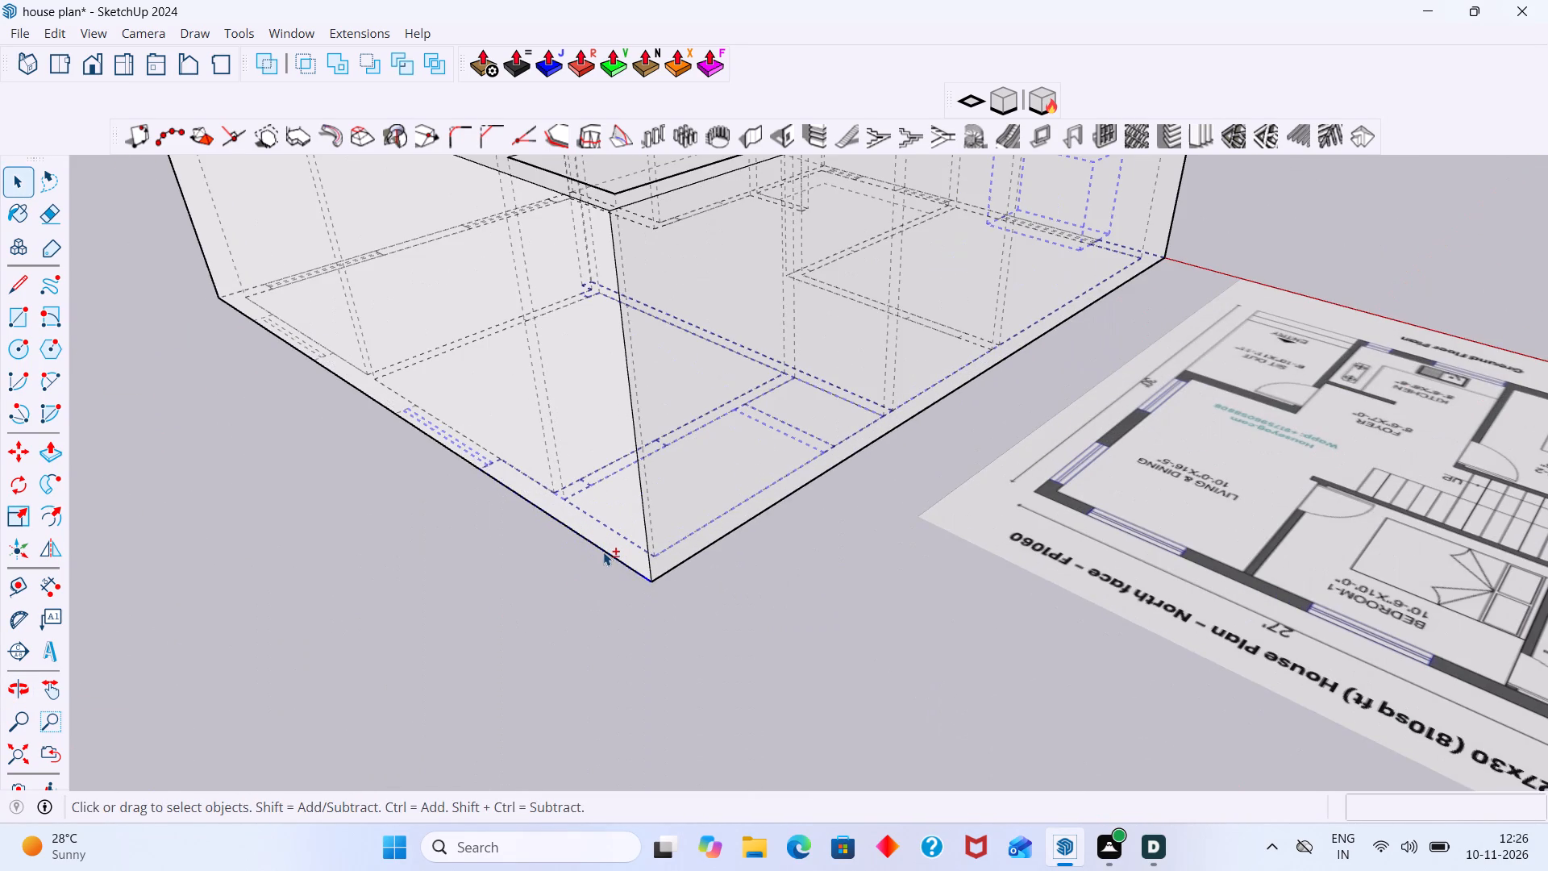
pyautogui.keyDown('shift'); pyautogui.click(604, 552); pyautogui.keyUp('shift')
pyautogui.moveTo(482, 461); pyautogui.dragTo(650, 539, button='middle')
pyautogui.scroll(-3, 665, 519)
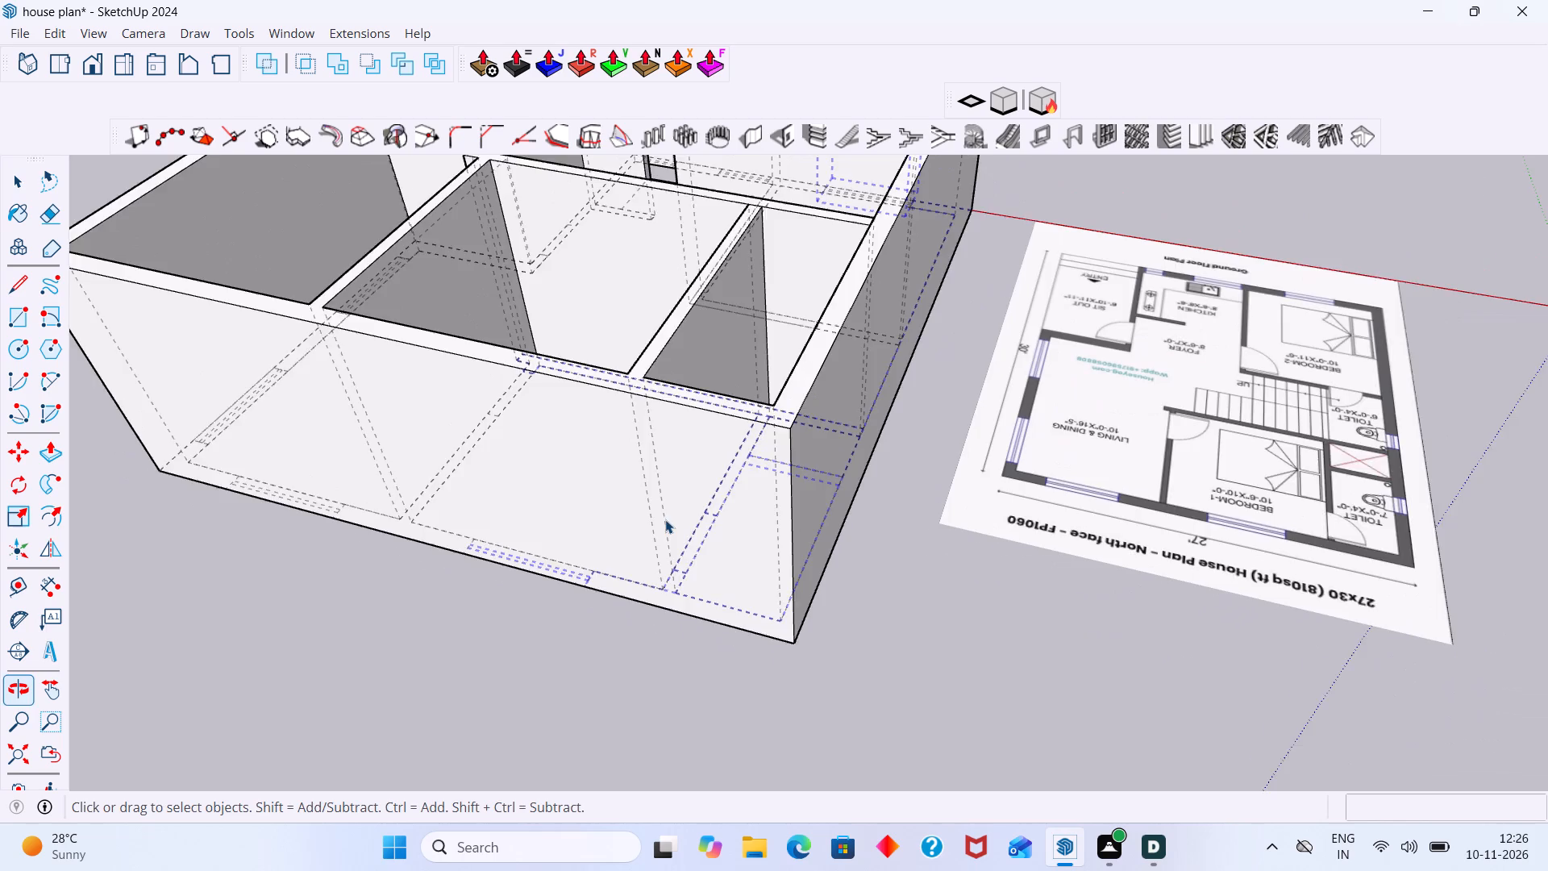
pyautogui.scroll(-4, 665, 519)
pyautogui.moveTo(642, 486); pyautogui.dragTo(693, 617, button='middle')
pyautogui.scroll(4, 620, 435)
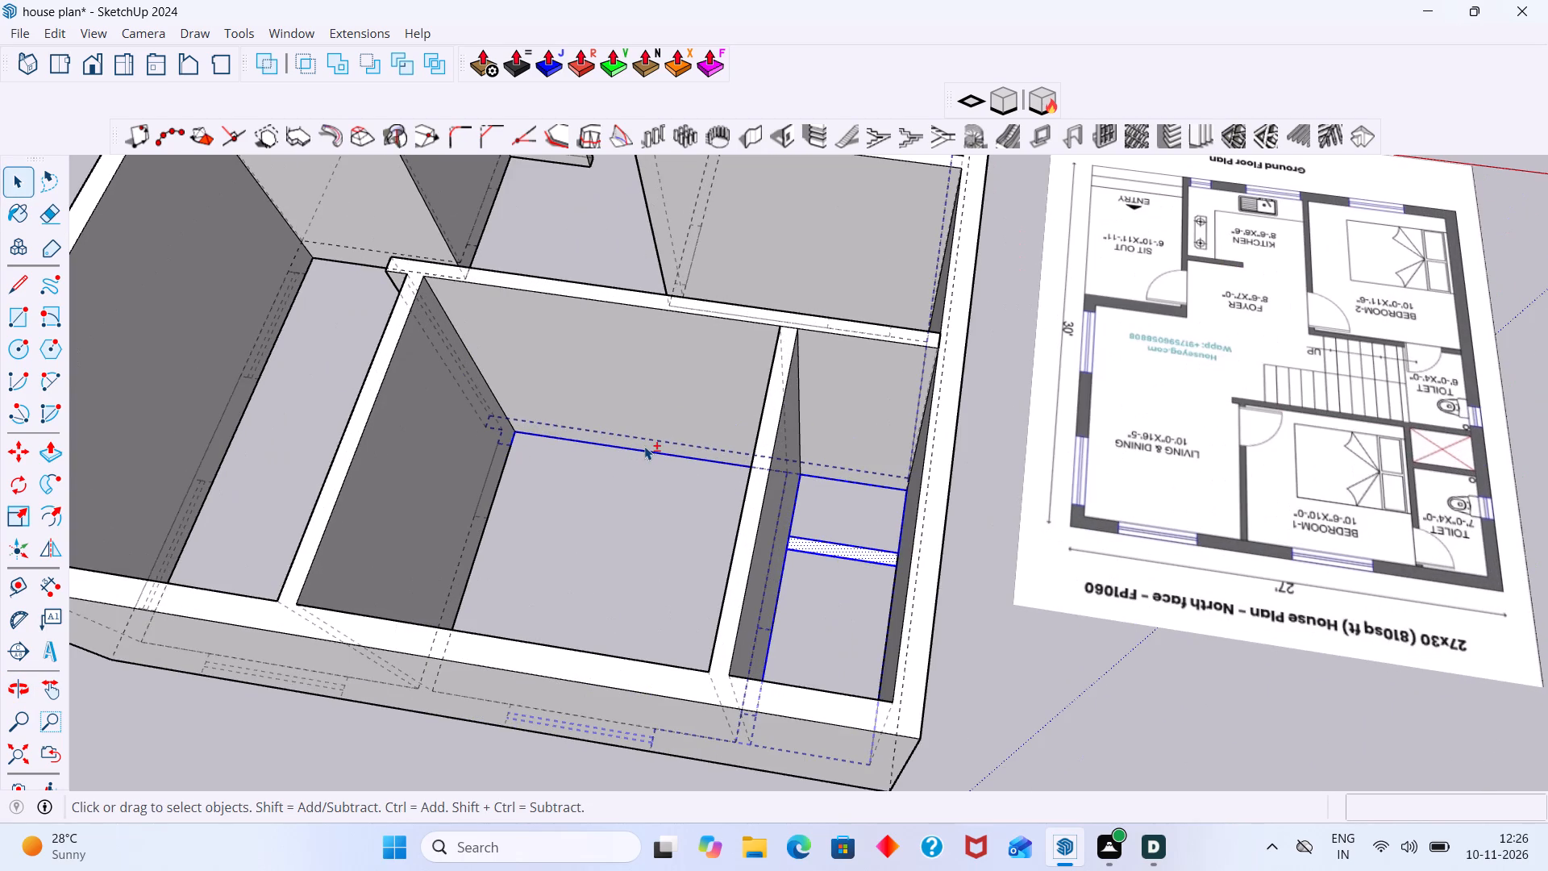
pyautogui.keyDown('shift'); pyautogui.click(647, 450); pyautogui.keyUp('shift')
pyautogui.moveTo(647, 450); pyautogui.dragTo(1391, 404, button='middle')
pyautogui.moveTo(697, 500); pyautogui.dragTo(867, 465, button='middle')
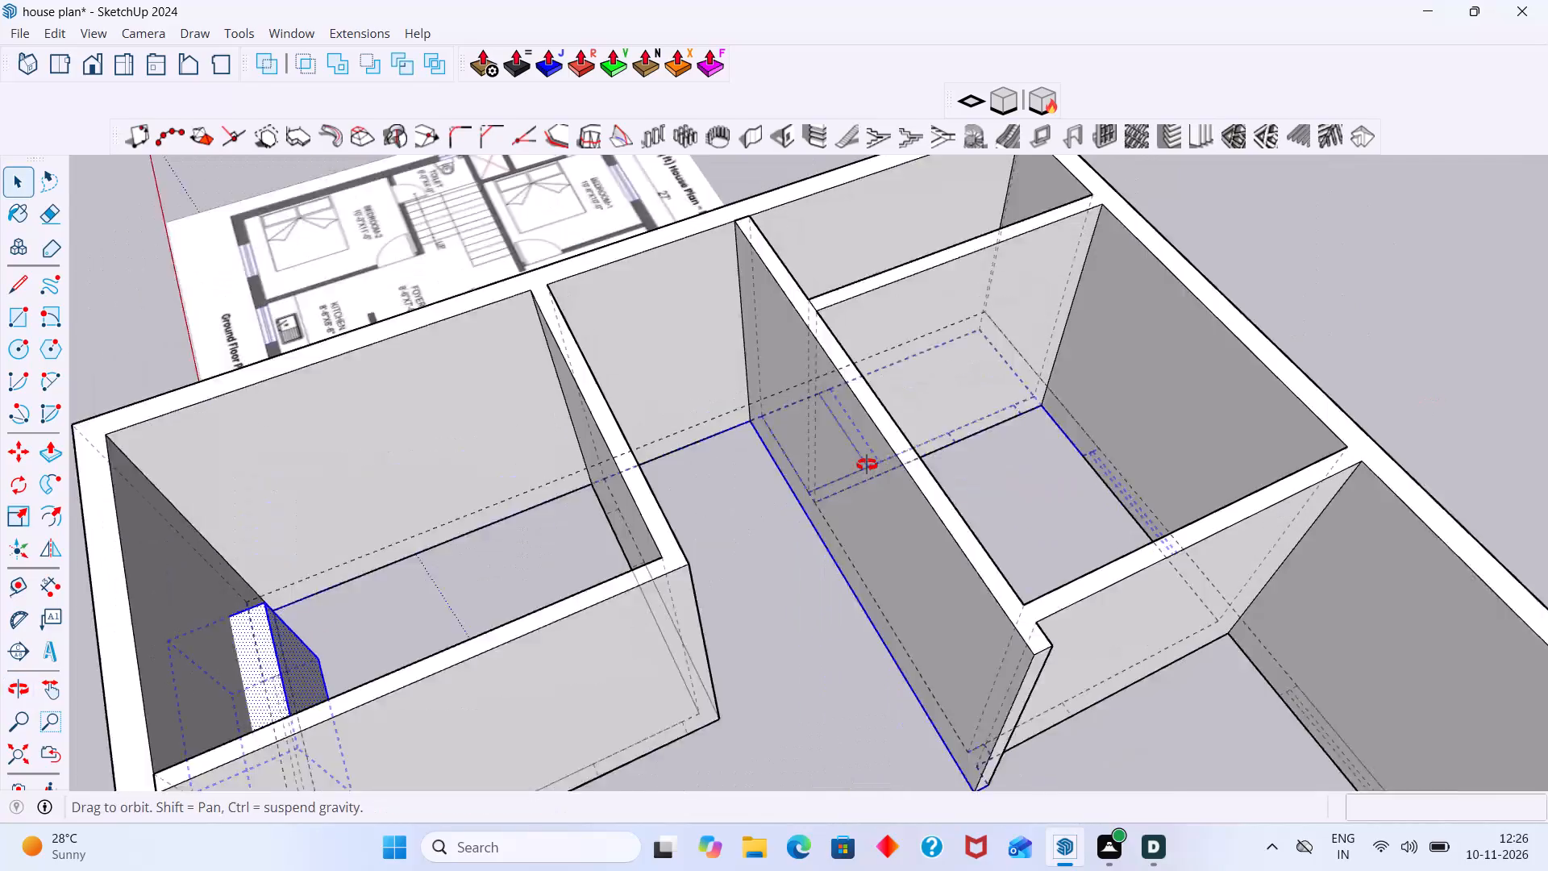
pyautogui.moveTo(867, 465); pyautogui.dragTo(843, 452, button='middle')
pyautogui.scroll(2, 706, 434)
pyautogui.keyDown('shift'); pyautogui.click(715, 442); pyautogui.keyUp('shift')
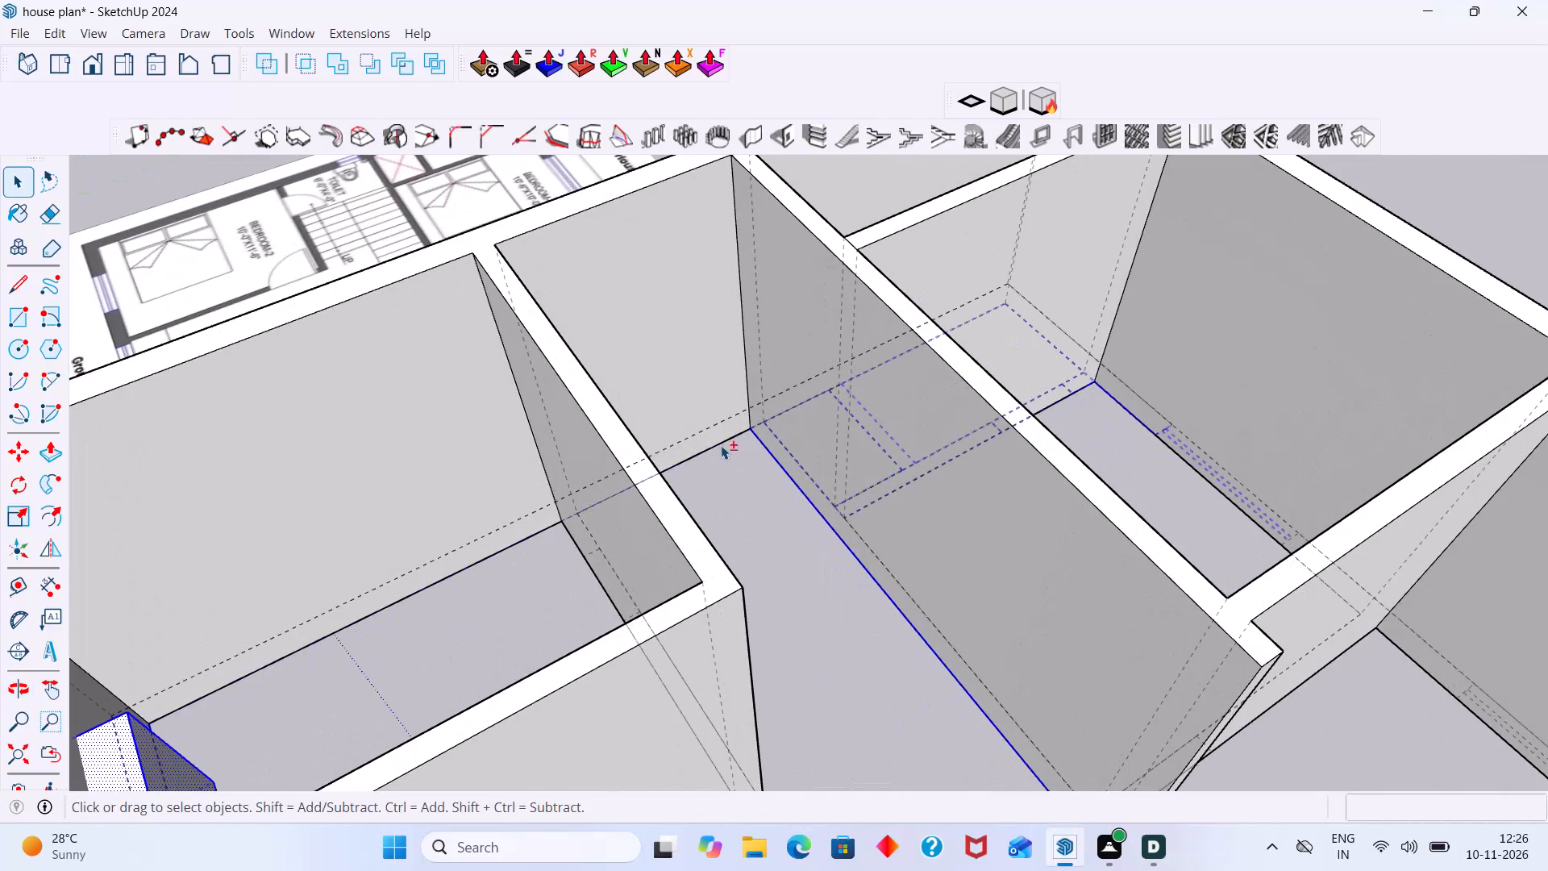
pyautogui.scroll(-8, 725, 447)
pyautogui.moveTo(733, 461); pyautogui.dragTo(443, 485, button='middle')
# Undo the Bedroom-2 window block's extrusions back to the flat plan lines and clear the selection.
pyautogui.hotkey('ctrl', 'z')
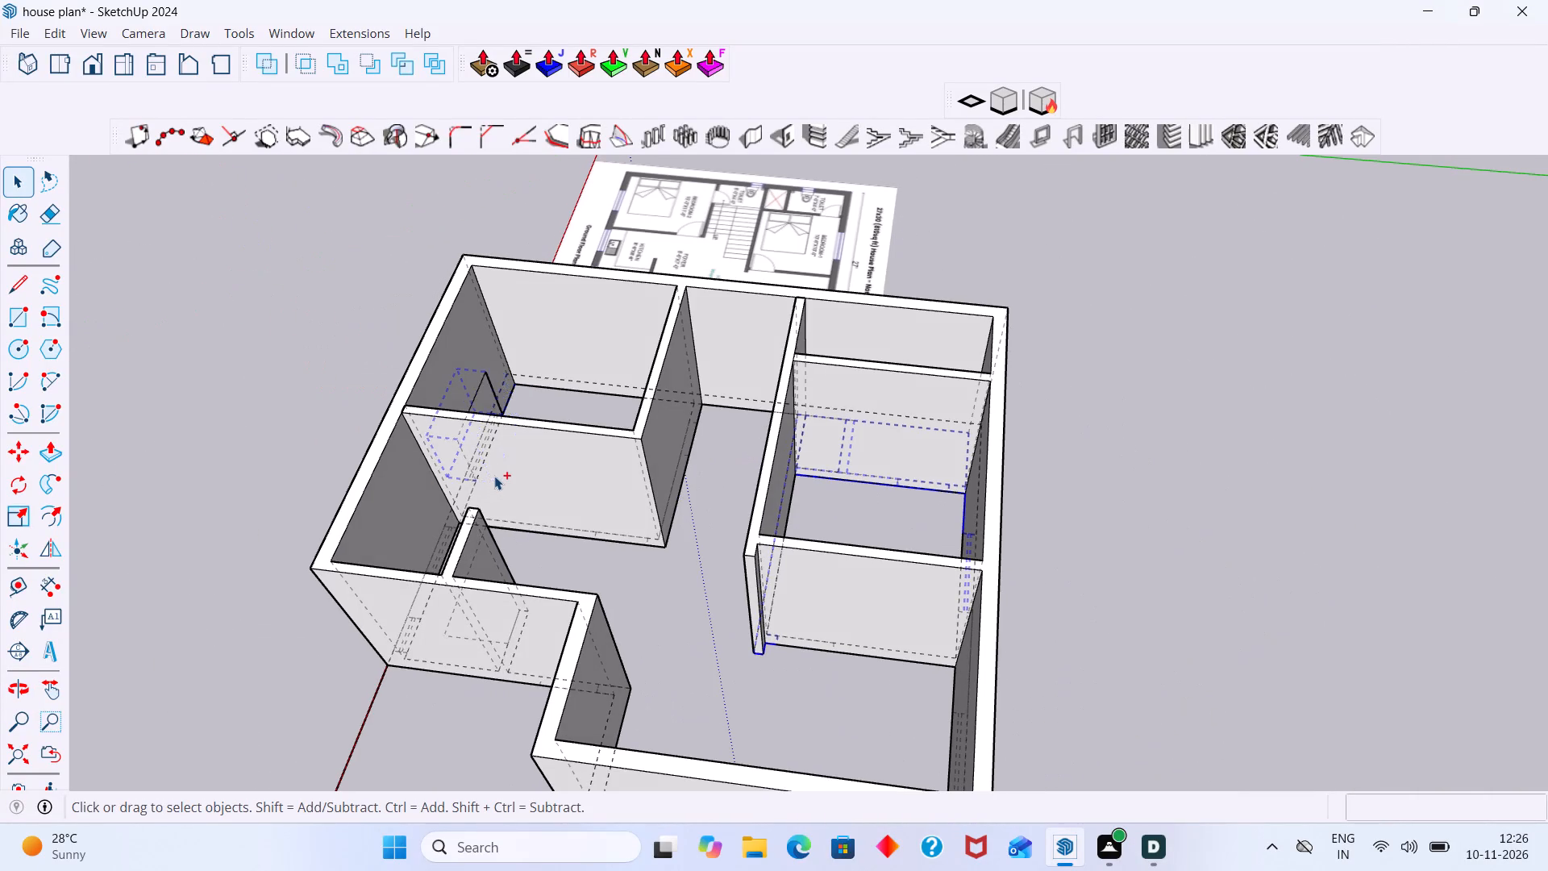
pyautogui.hotkey('ctrl', 'z')
pyautogui.hotkey('ctrl', 'z')
pyautogui.hotkey('ctrl', 'z')
pyautogui.hotkey('ctrl', 'z')
pyautogui.scroll(-2, 654, 433)
pyautogui.click(1125, 353)
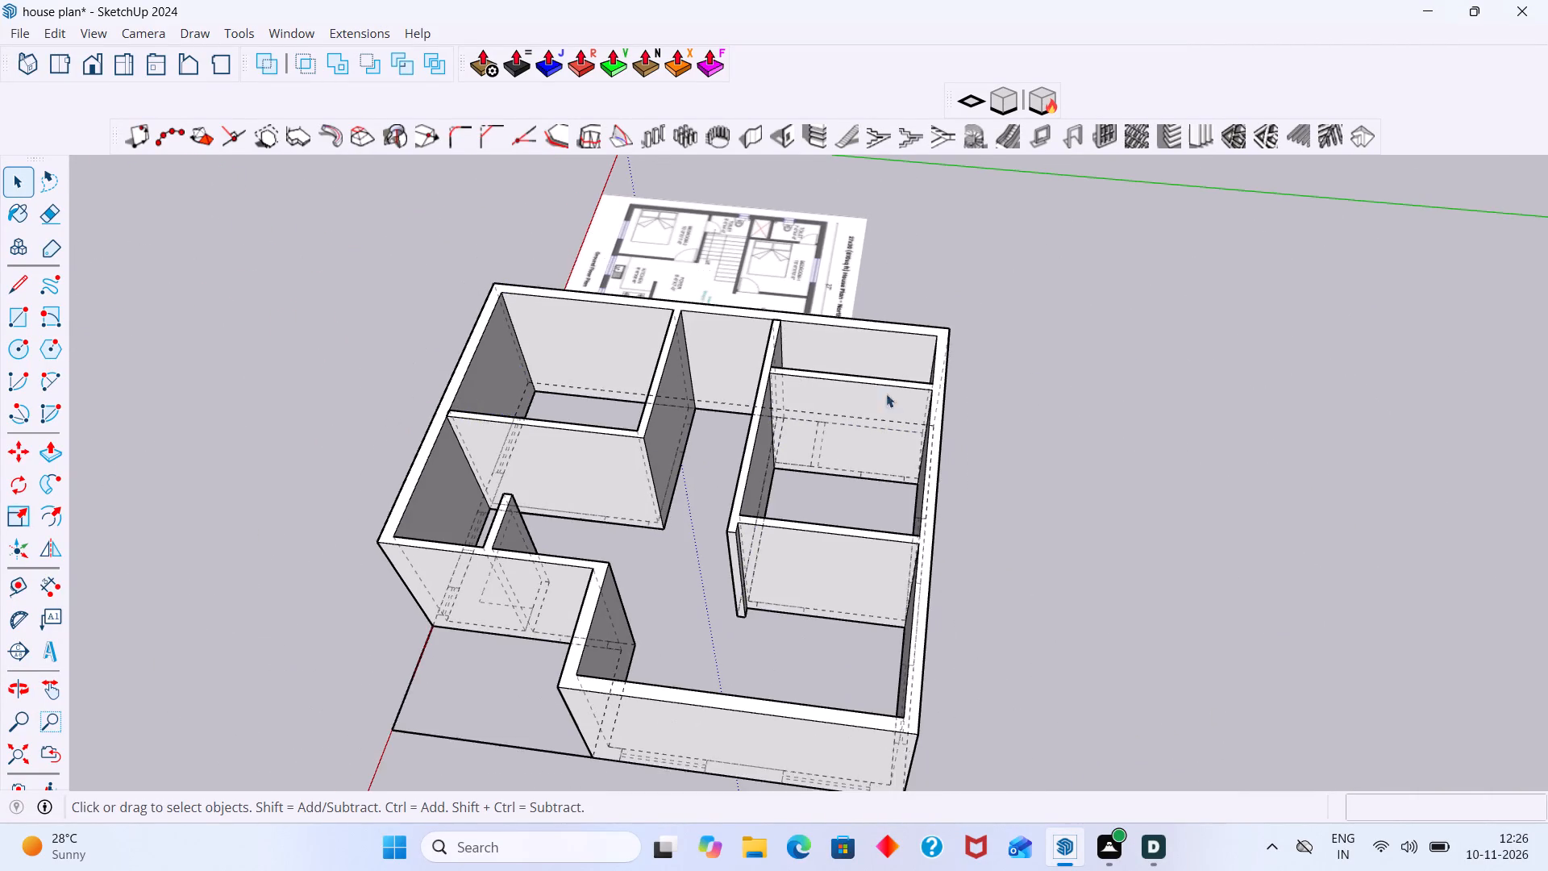
# Draw a 5' by 9" rectangle over the Bedroom-2 window position at the base of the outer wall.
pyautogui.scroll(-3, 840, 404)
pyautogui.moveTo(676, 434); pyautogui.dragTo(1192, 344, button='middle')
pyautogui.scroll(-4, 880, 471)
pyautogui.moveTo(869, 575); pyautogui.dragTo(1007, 528, button='middle')
pyautogui.keyDown('shift'); pyautogui.moveTo(917, 485); pyautogui.dragTo(912, 474, button='middle'); pyautogui.keyUp('shift')
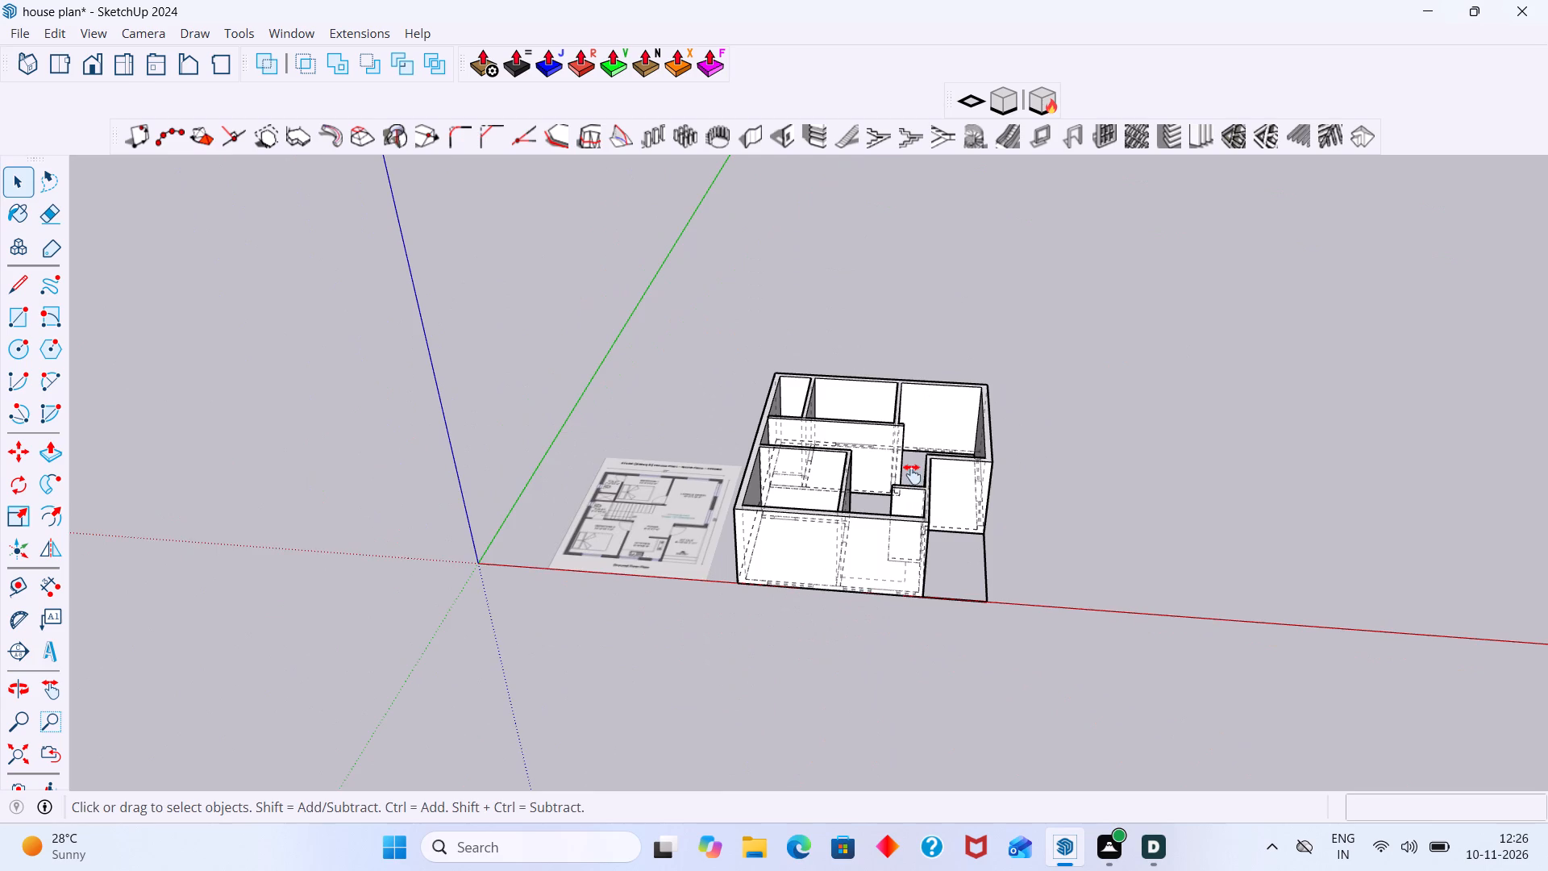
pyautogui.keyDown('shift'); pyautogui.moveTo(912, 474); pyautogui.dragTo(882, 356, button='middle'); pyautogui.keyUp('shift')
pyautogui.moveTo(824, 464); pyautogui.dragTo(955, 519, button='middle')
pyautogui.scroll(12, 773, 495)
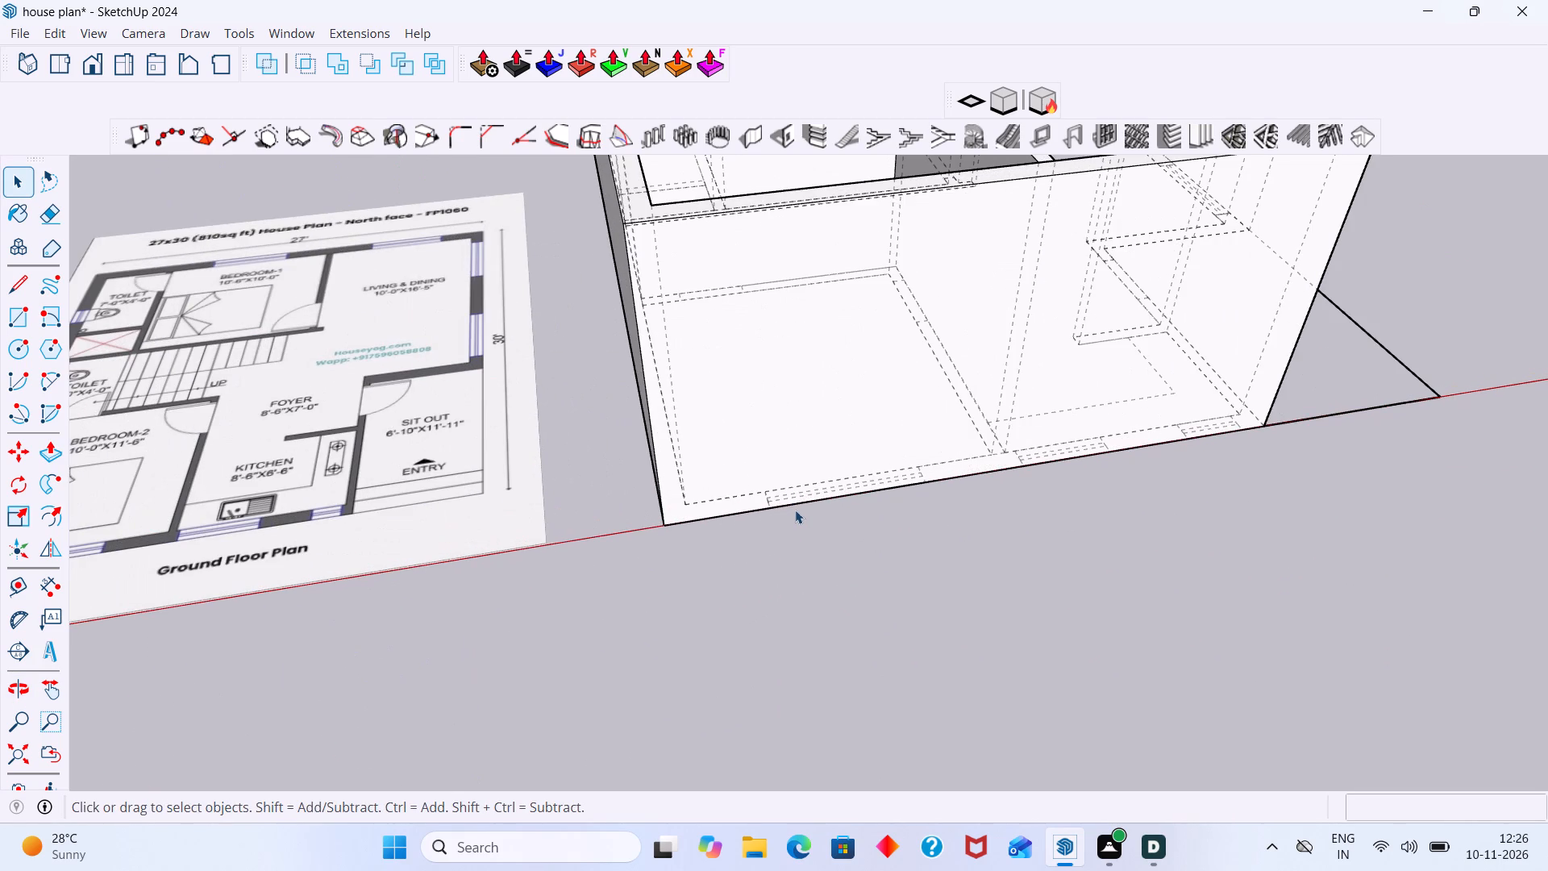
pyautogui.press('r')
pyautogui.scroll(3, 761, 489)
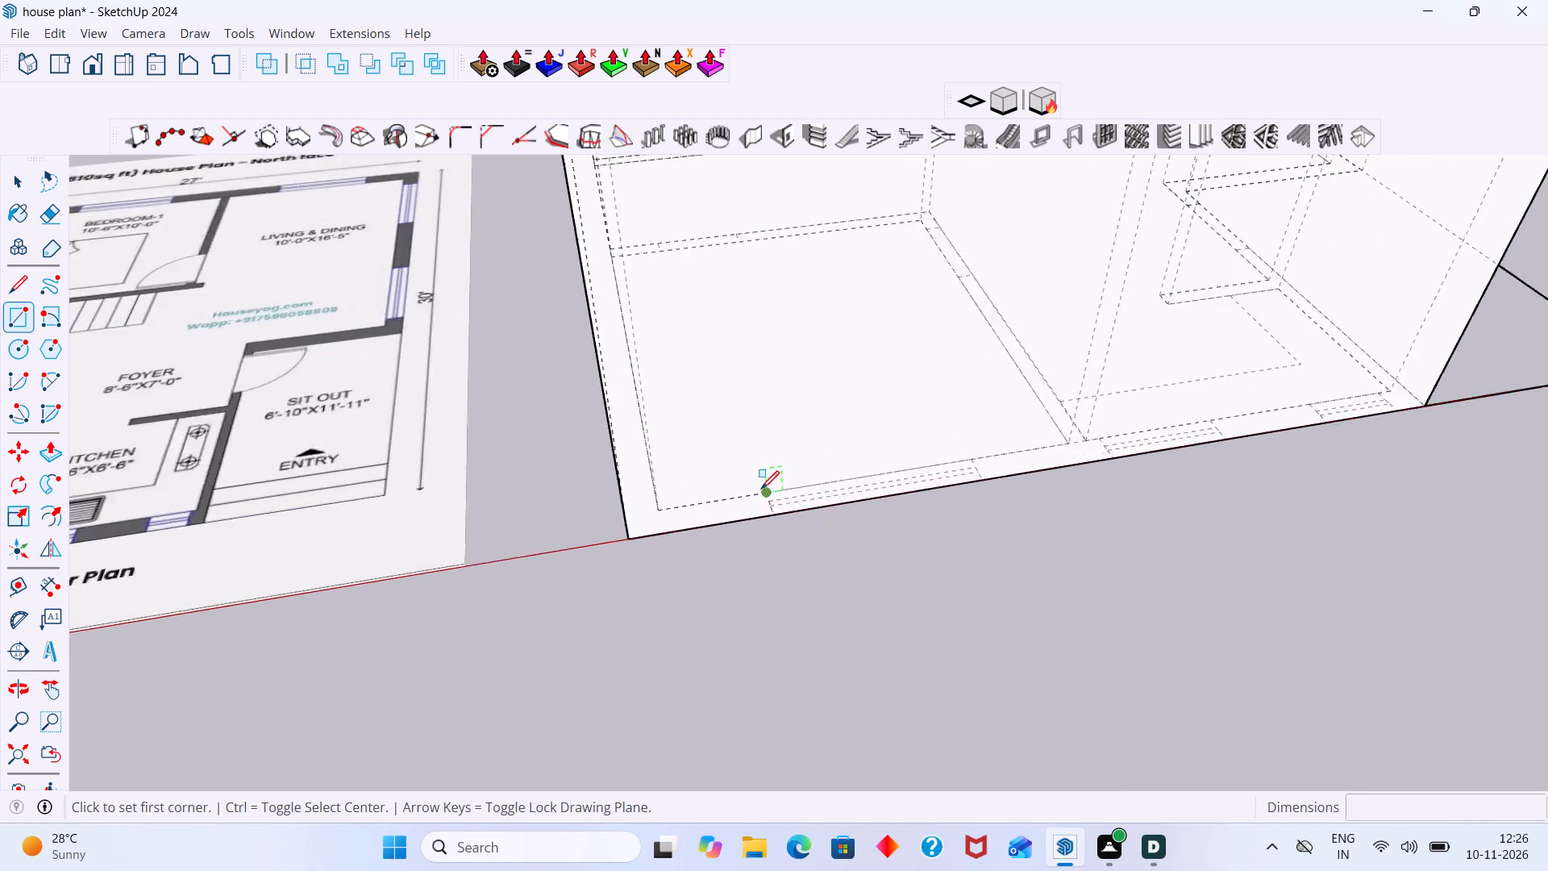
pyautogui.scroll(4, 761, 489)
pyautogui.click(763, 489)
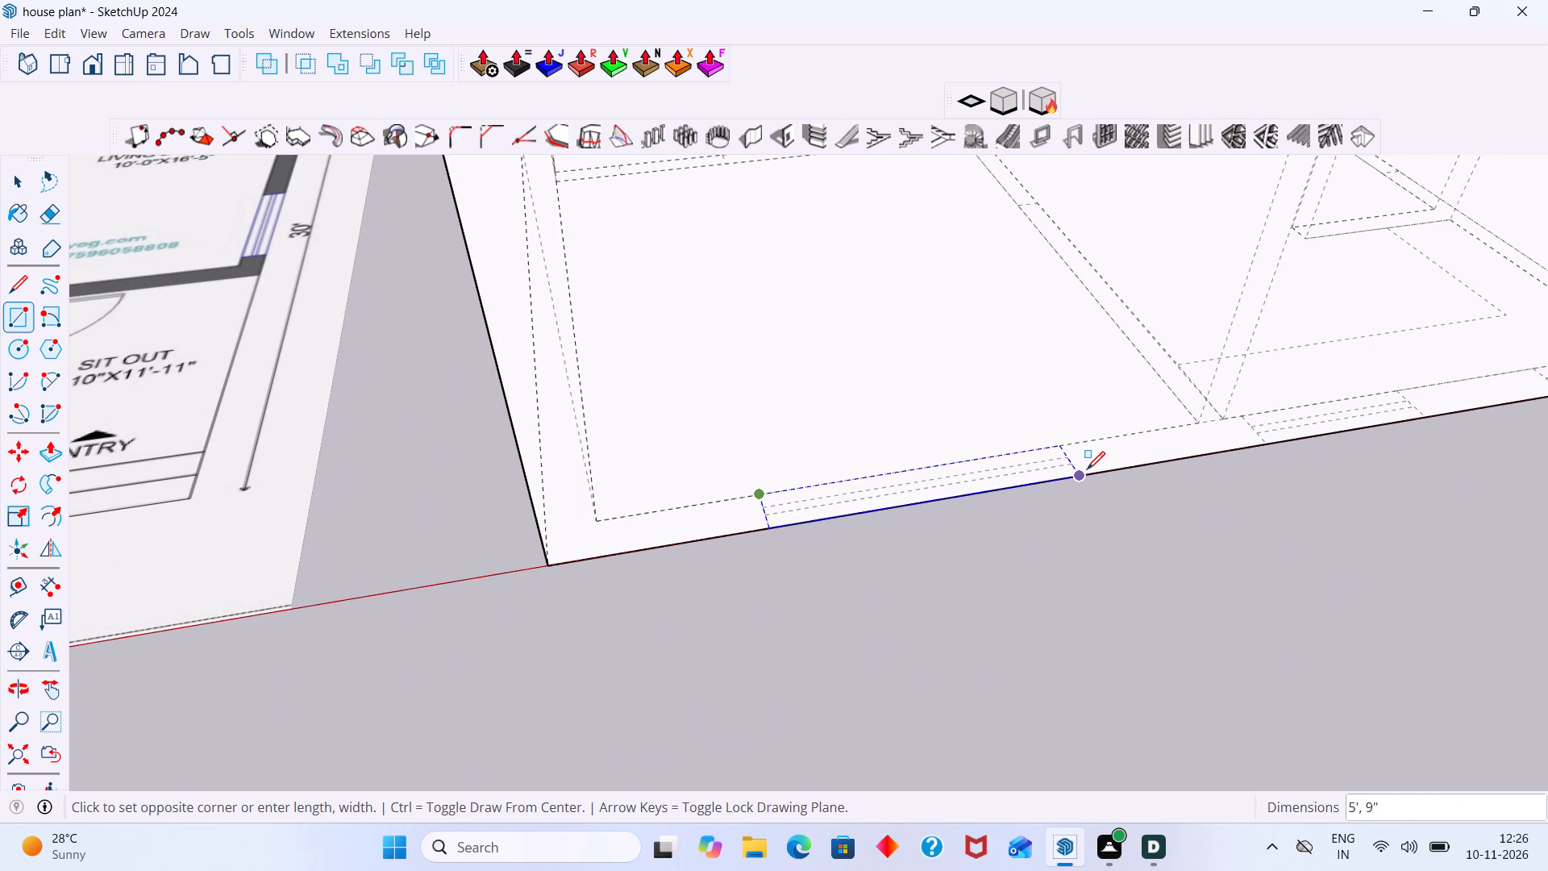
pyautogui.click(1086, 473)
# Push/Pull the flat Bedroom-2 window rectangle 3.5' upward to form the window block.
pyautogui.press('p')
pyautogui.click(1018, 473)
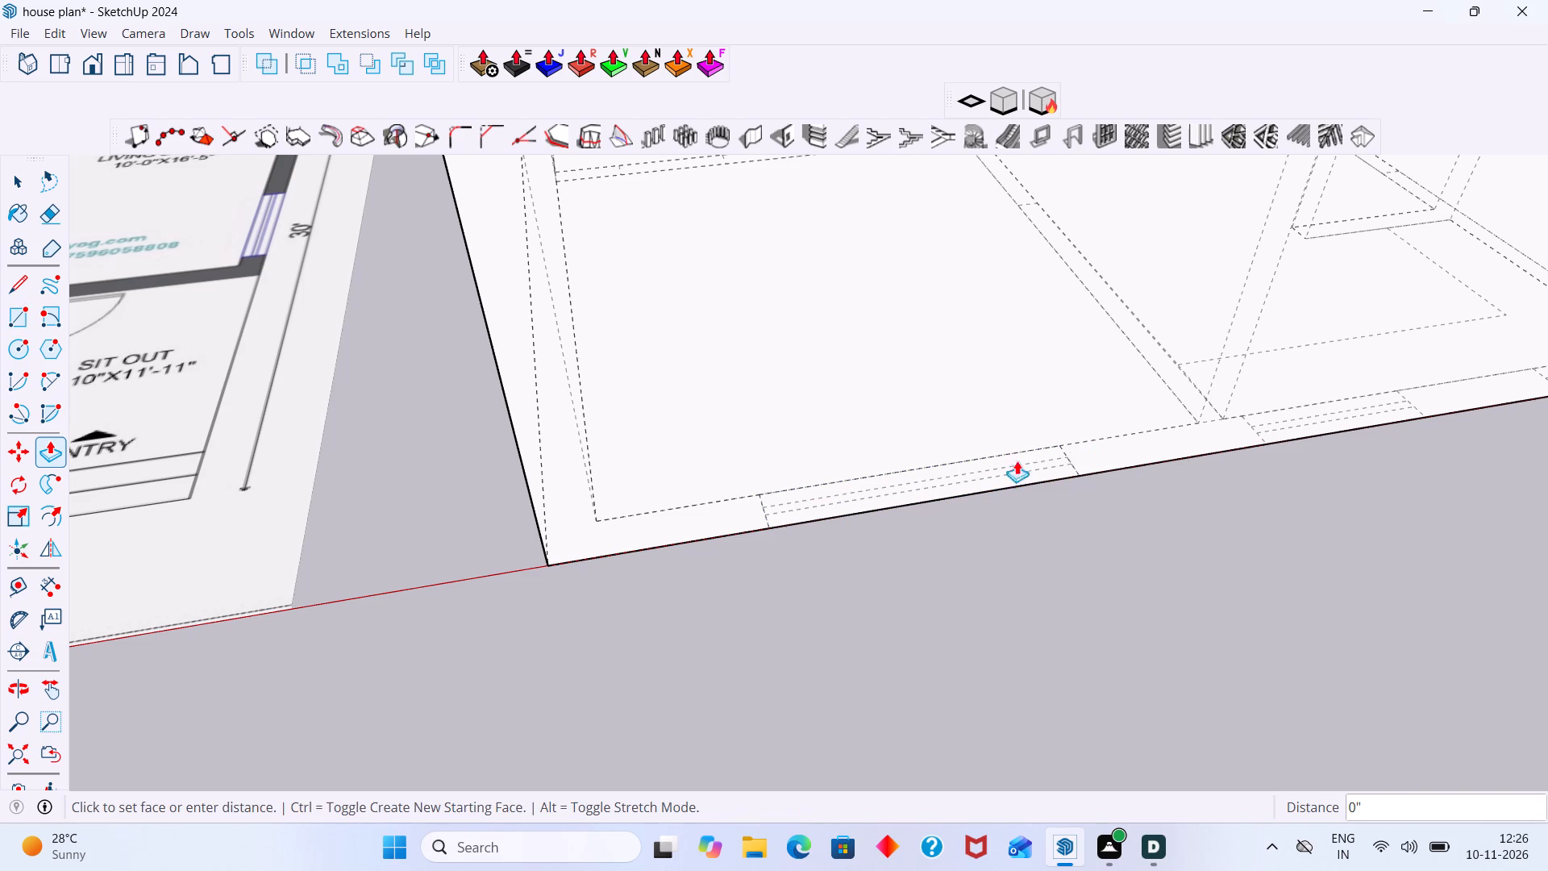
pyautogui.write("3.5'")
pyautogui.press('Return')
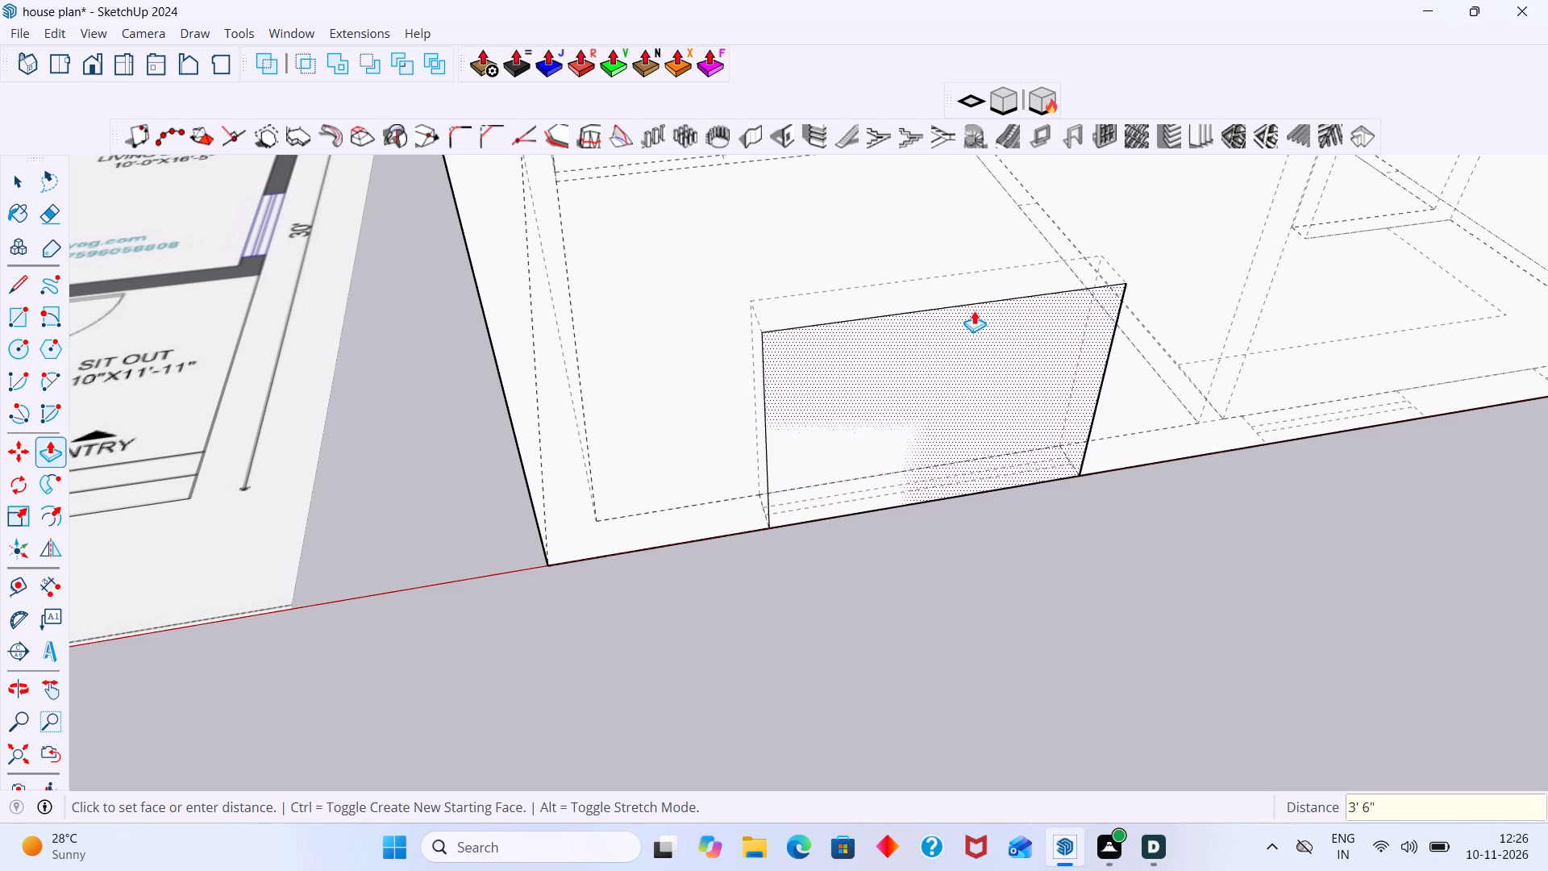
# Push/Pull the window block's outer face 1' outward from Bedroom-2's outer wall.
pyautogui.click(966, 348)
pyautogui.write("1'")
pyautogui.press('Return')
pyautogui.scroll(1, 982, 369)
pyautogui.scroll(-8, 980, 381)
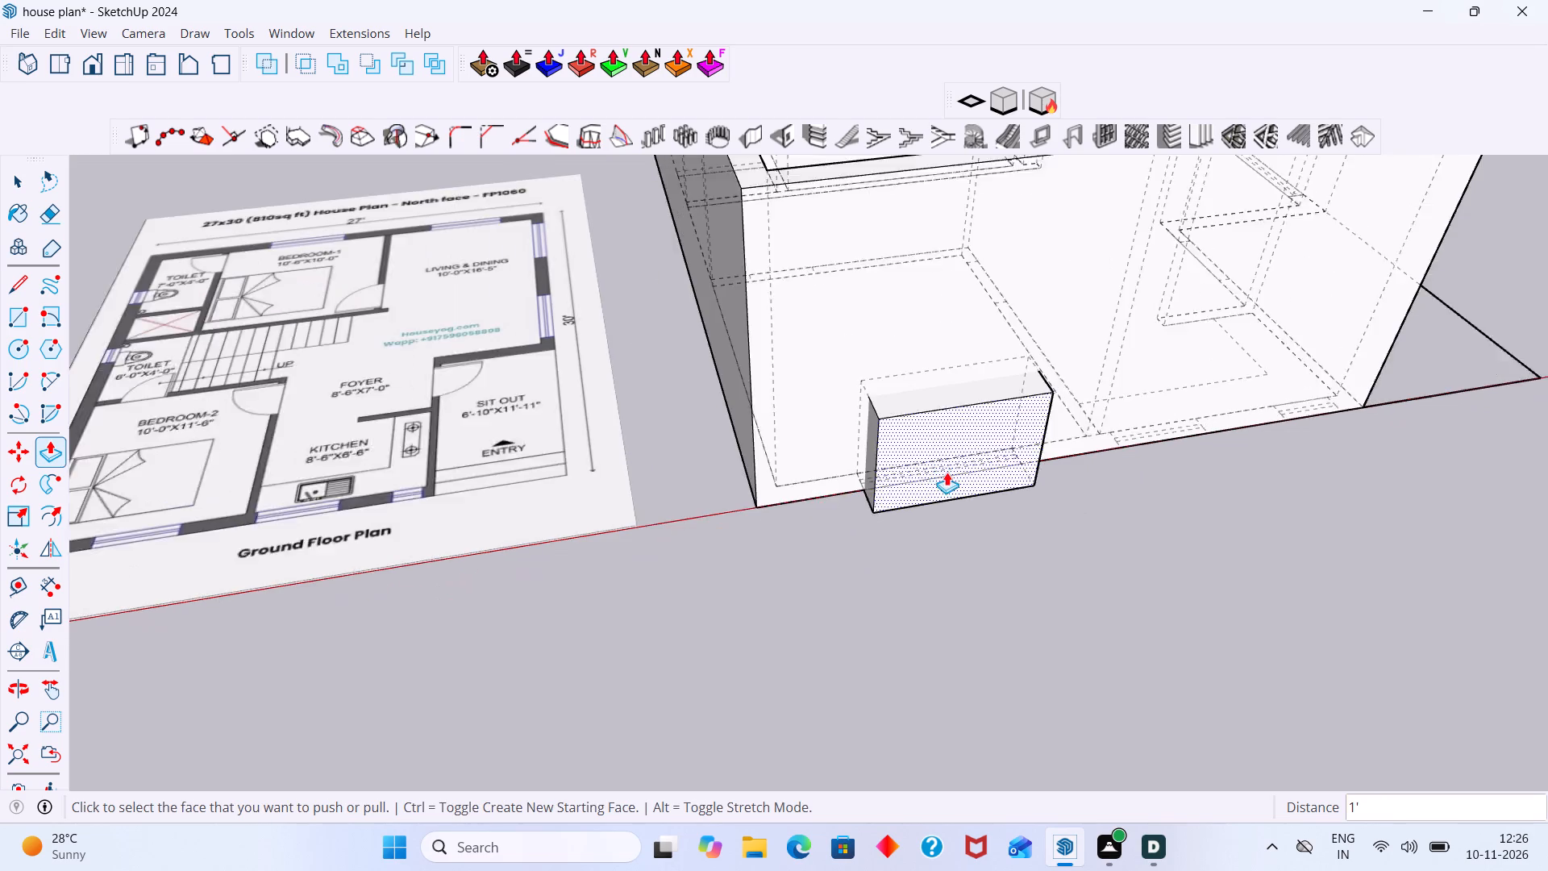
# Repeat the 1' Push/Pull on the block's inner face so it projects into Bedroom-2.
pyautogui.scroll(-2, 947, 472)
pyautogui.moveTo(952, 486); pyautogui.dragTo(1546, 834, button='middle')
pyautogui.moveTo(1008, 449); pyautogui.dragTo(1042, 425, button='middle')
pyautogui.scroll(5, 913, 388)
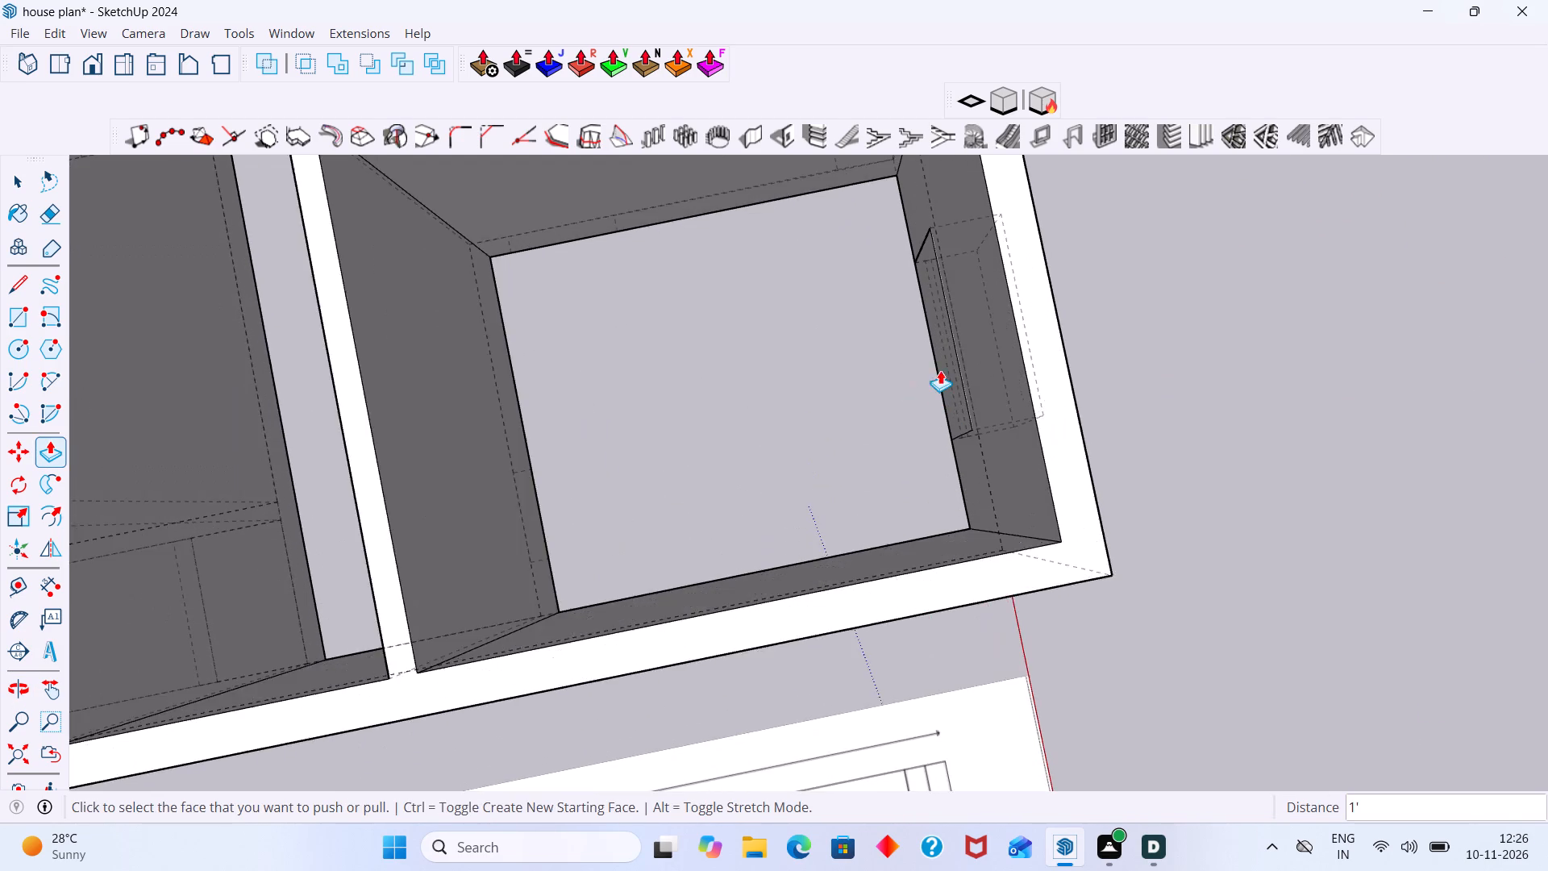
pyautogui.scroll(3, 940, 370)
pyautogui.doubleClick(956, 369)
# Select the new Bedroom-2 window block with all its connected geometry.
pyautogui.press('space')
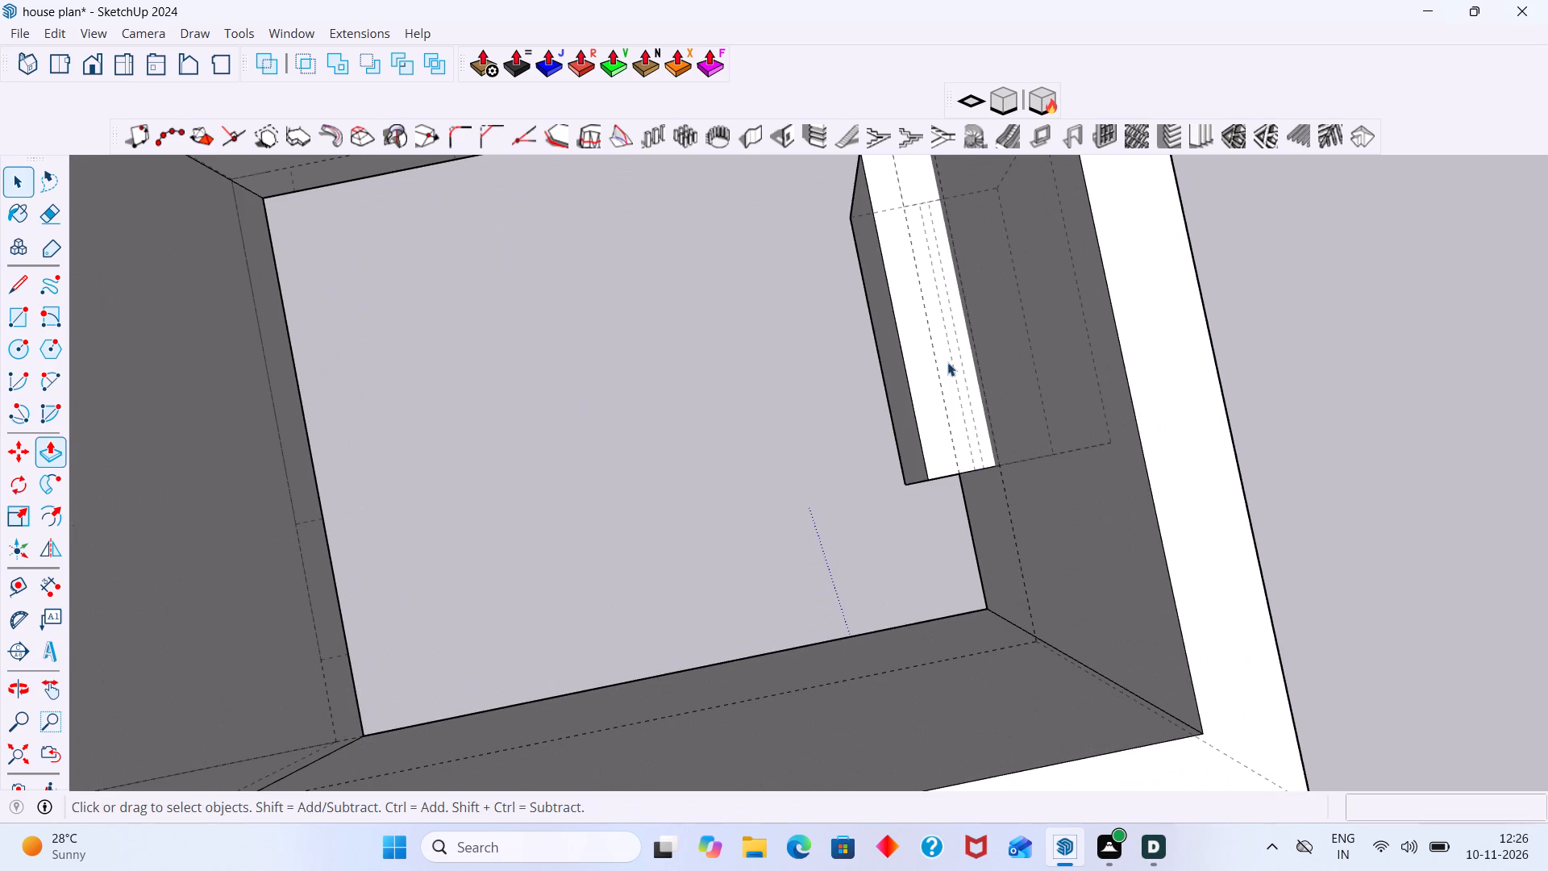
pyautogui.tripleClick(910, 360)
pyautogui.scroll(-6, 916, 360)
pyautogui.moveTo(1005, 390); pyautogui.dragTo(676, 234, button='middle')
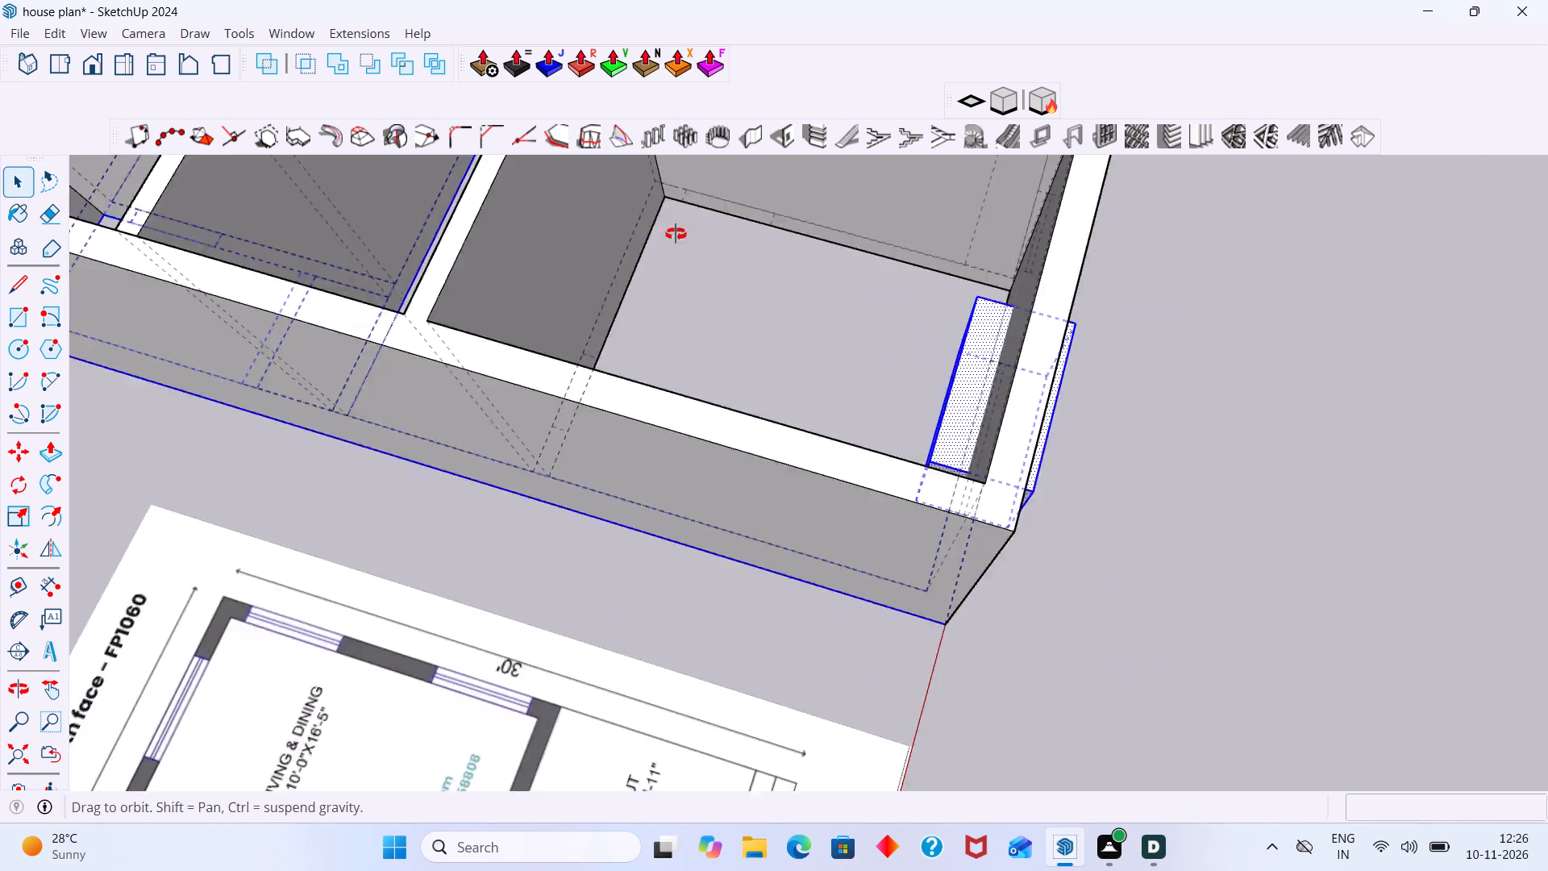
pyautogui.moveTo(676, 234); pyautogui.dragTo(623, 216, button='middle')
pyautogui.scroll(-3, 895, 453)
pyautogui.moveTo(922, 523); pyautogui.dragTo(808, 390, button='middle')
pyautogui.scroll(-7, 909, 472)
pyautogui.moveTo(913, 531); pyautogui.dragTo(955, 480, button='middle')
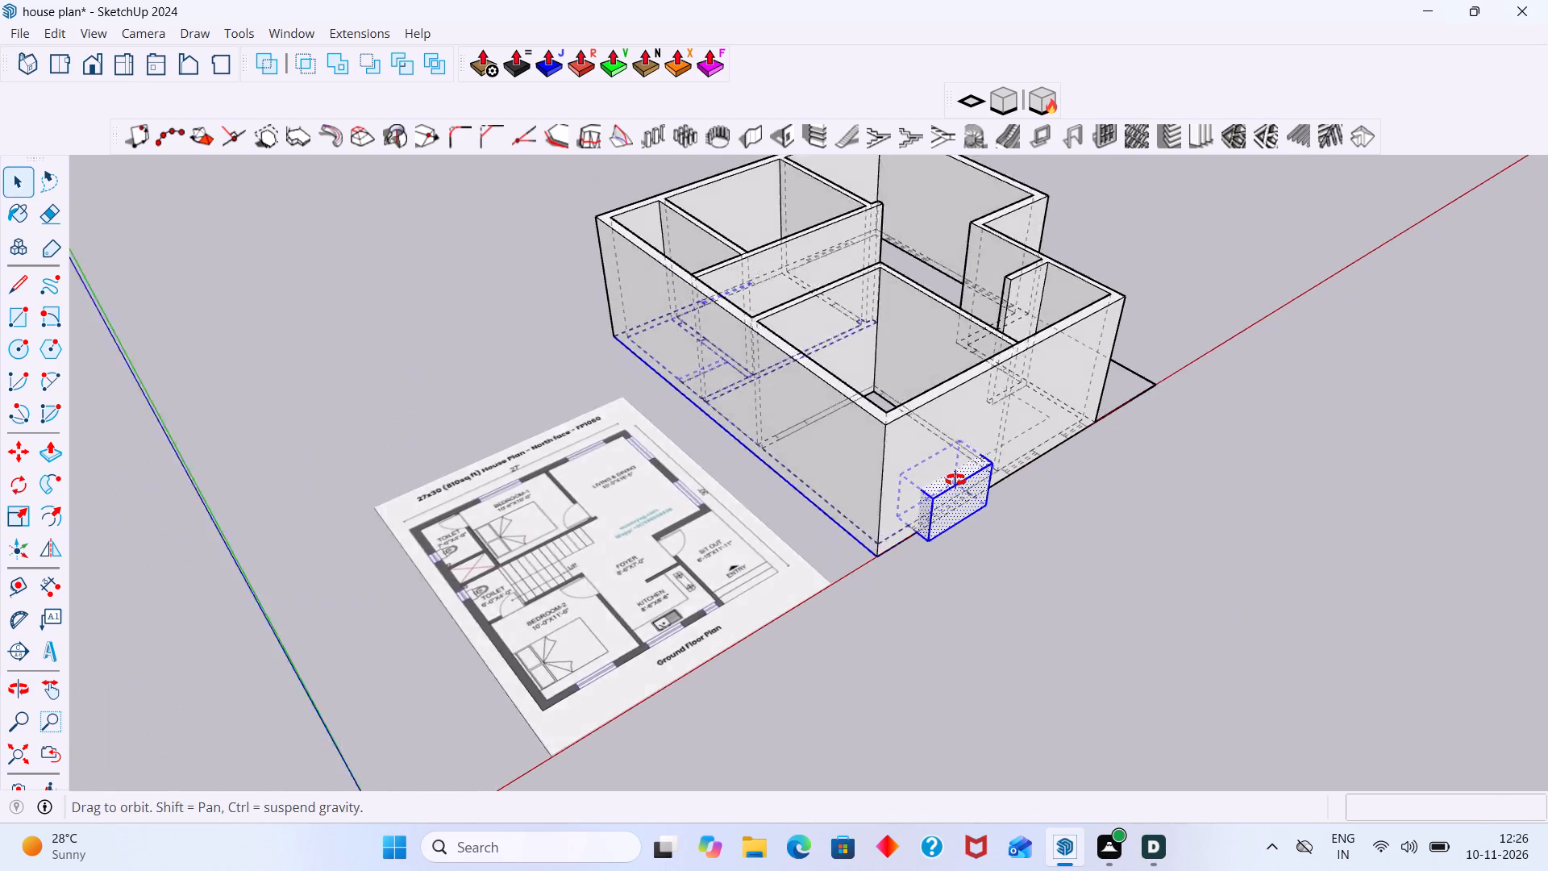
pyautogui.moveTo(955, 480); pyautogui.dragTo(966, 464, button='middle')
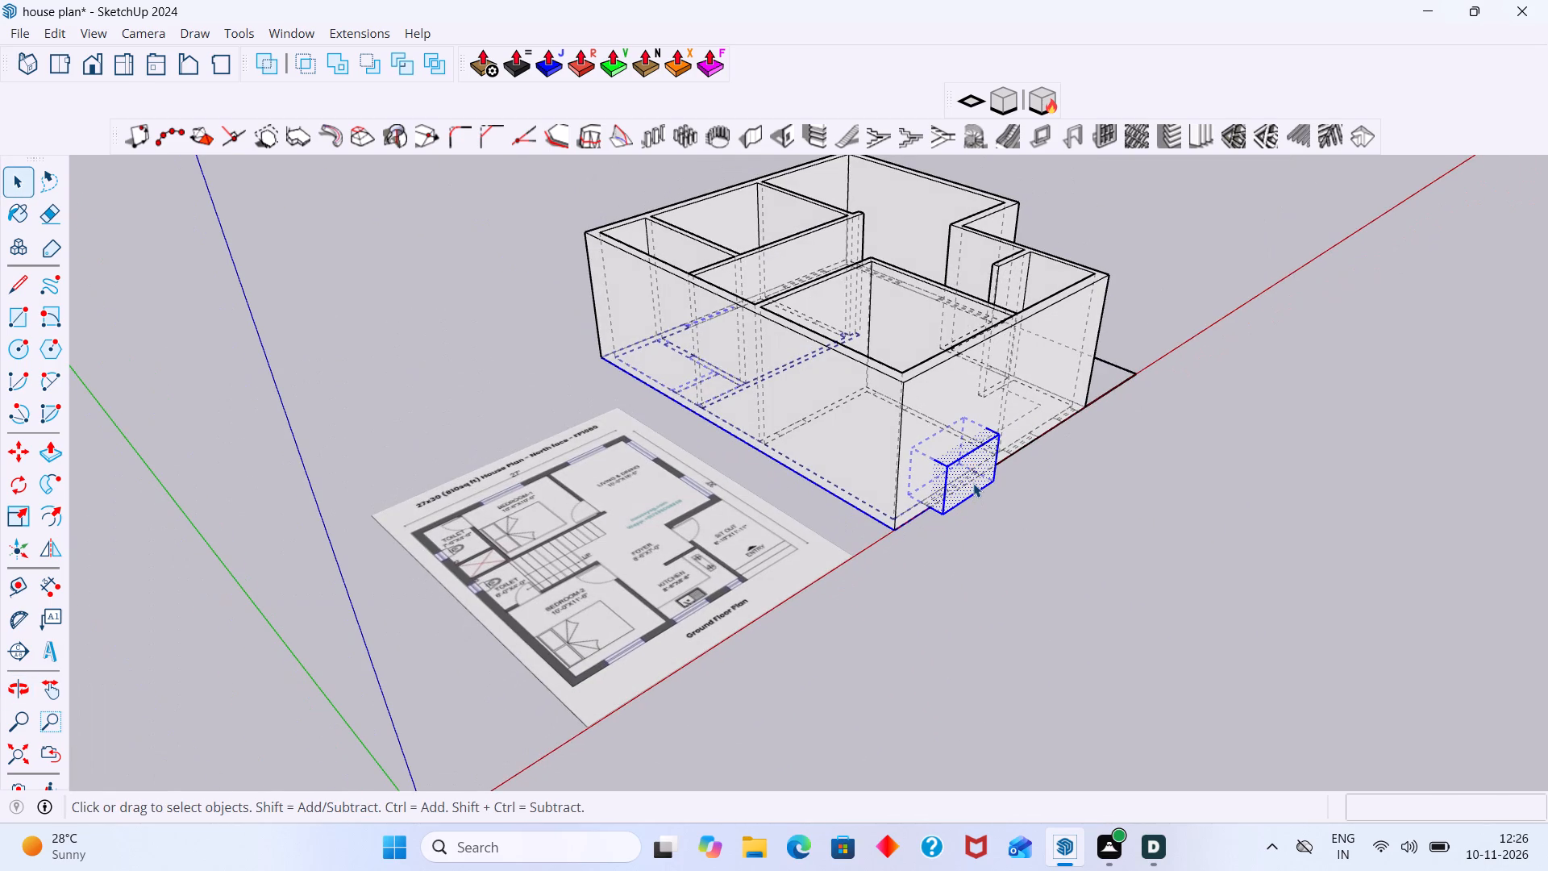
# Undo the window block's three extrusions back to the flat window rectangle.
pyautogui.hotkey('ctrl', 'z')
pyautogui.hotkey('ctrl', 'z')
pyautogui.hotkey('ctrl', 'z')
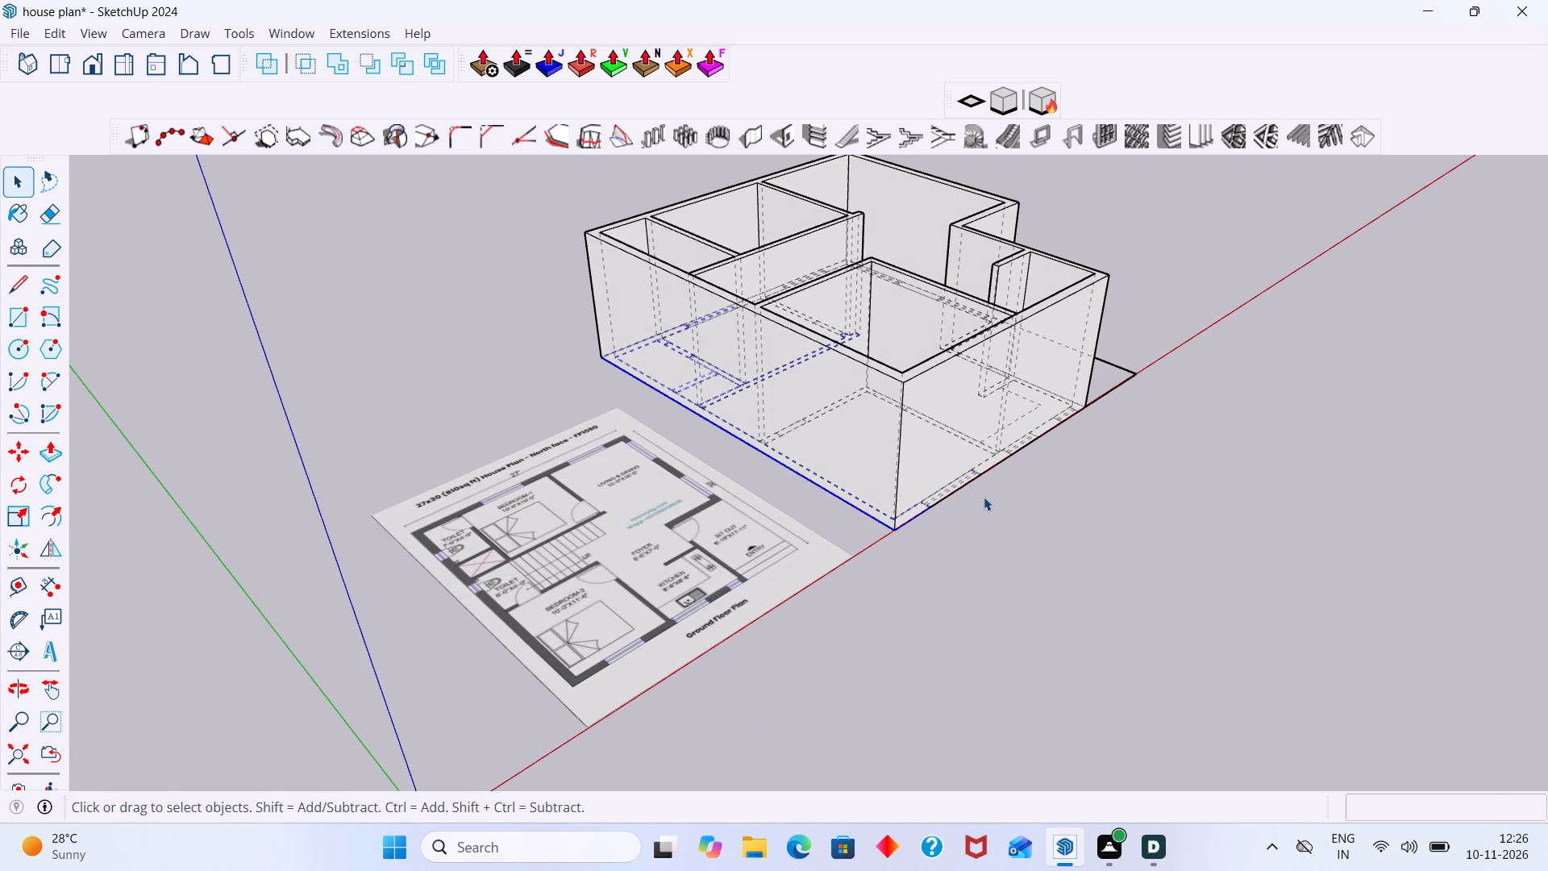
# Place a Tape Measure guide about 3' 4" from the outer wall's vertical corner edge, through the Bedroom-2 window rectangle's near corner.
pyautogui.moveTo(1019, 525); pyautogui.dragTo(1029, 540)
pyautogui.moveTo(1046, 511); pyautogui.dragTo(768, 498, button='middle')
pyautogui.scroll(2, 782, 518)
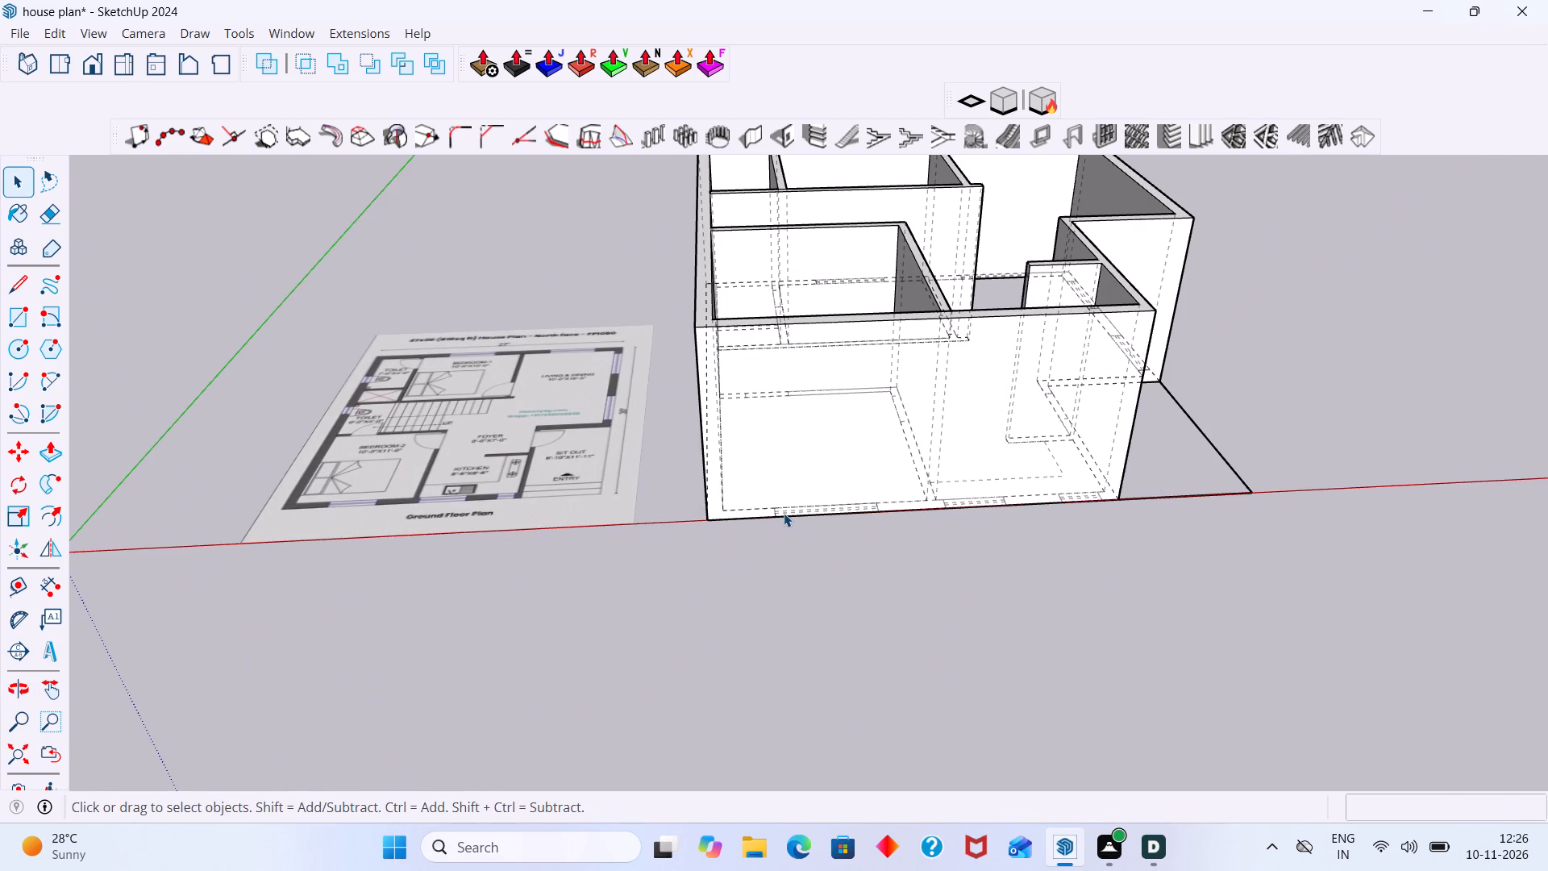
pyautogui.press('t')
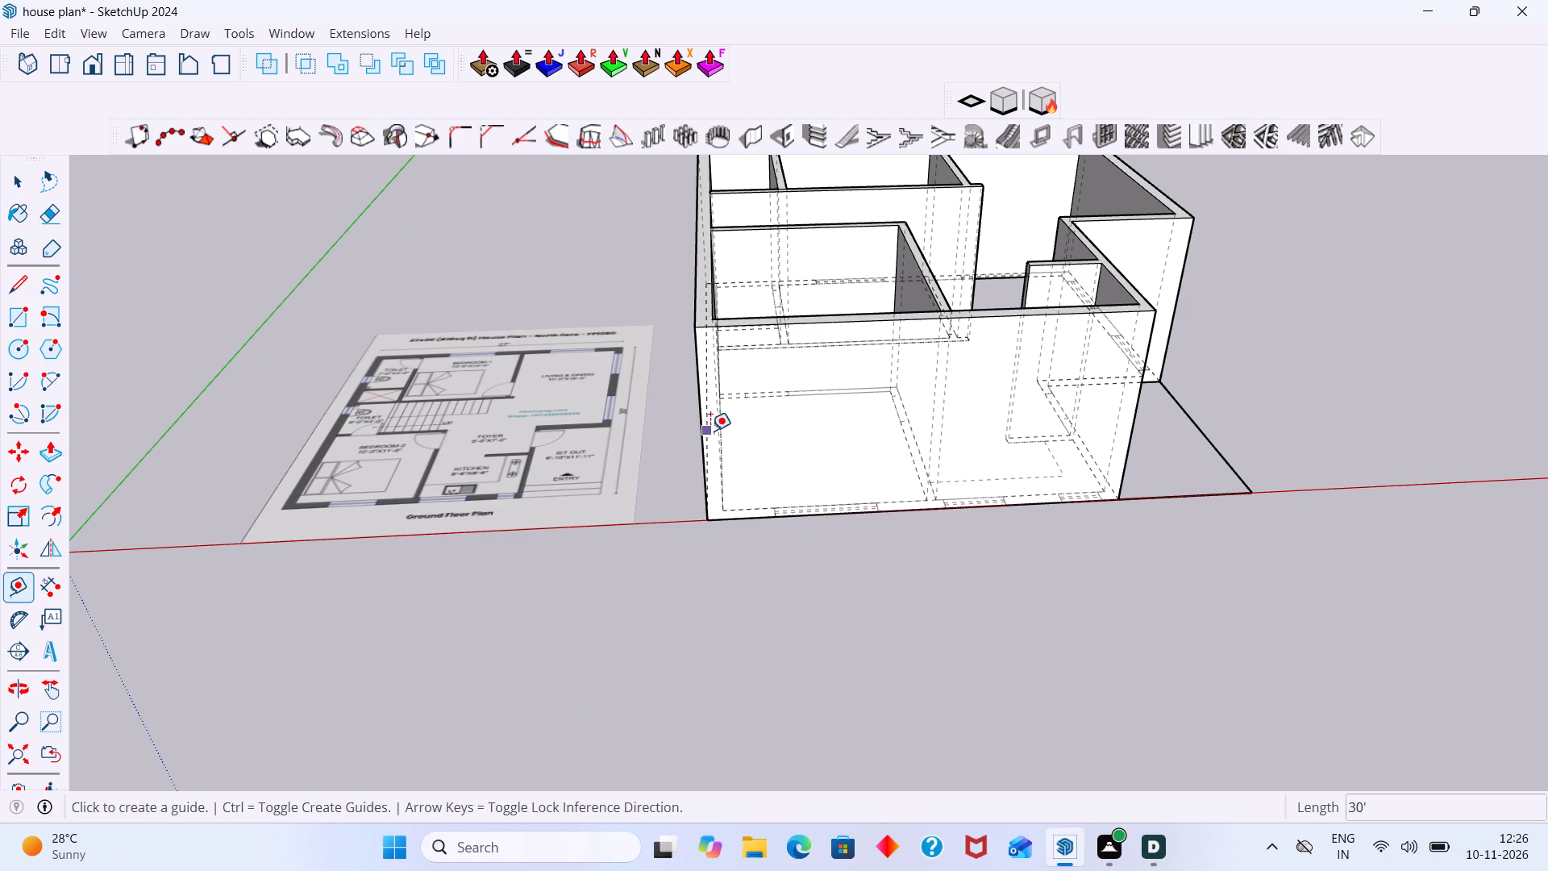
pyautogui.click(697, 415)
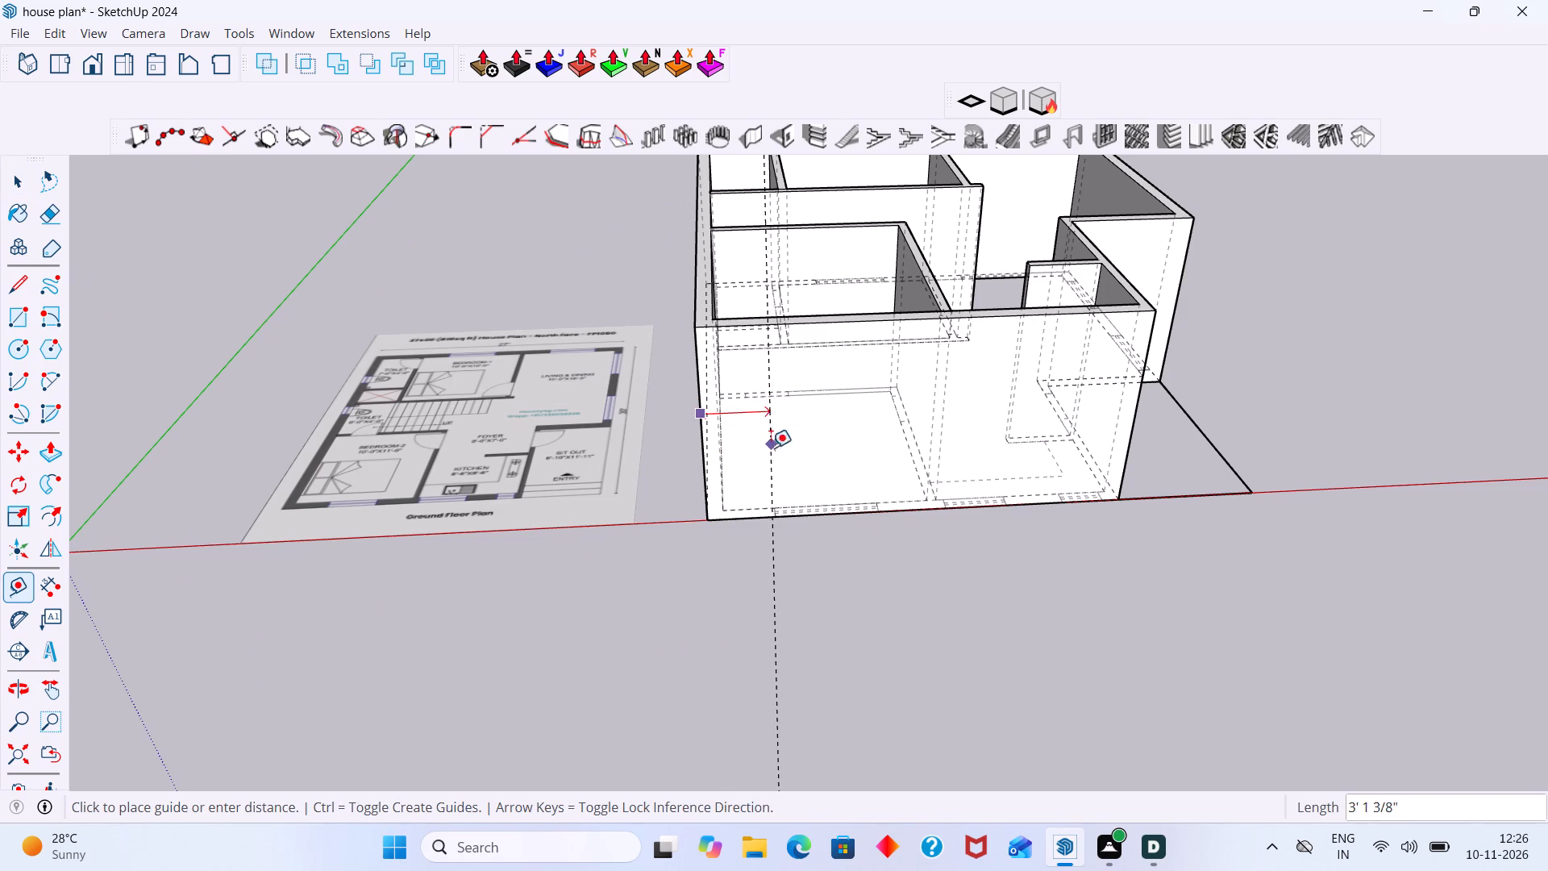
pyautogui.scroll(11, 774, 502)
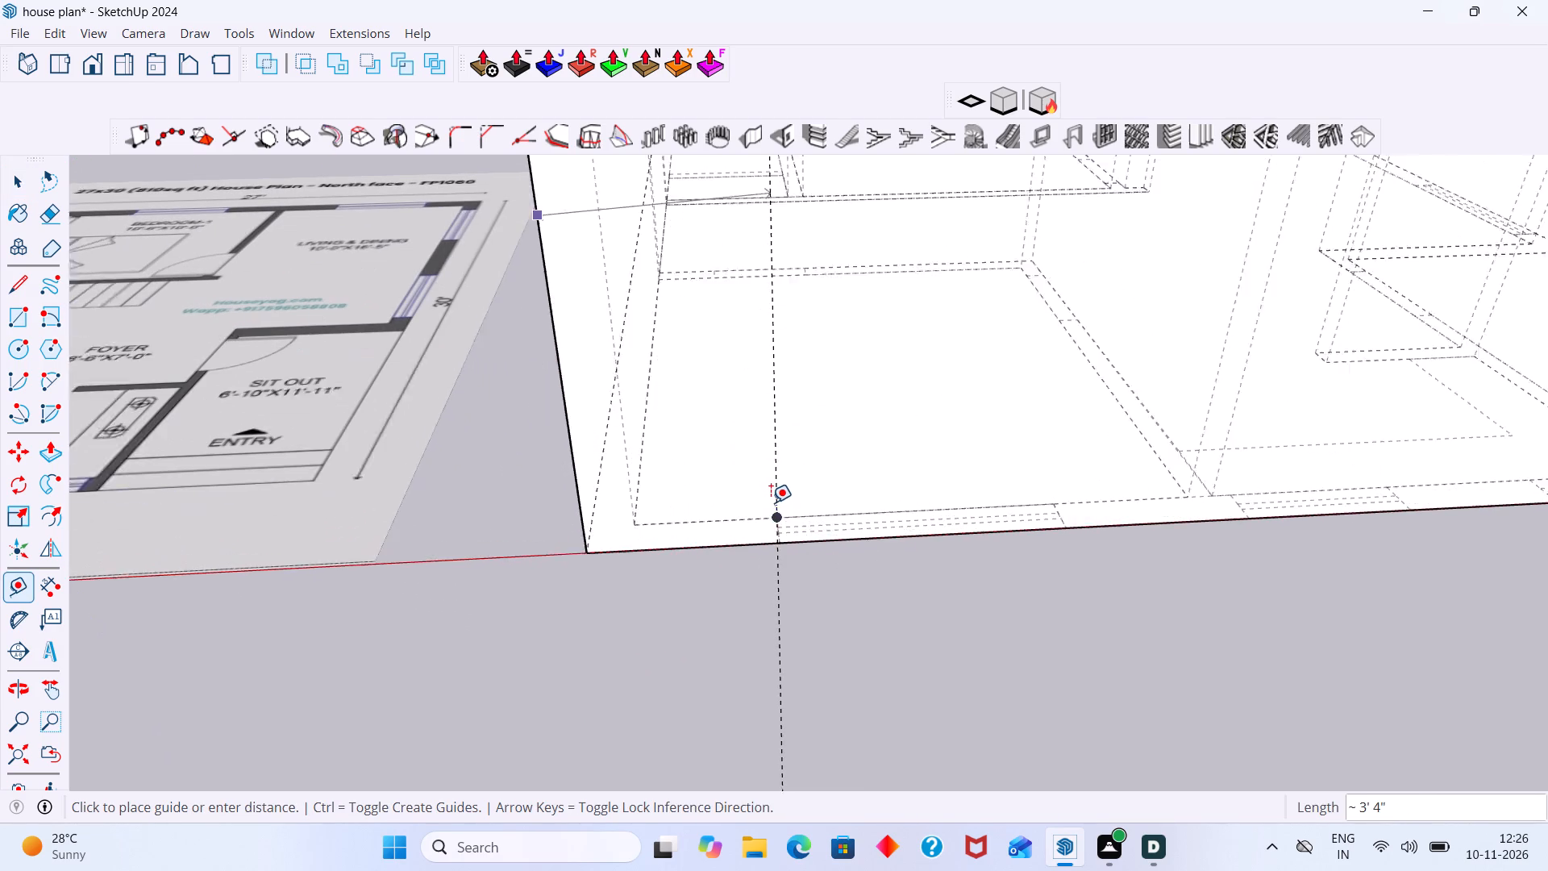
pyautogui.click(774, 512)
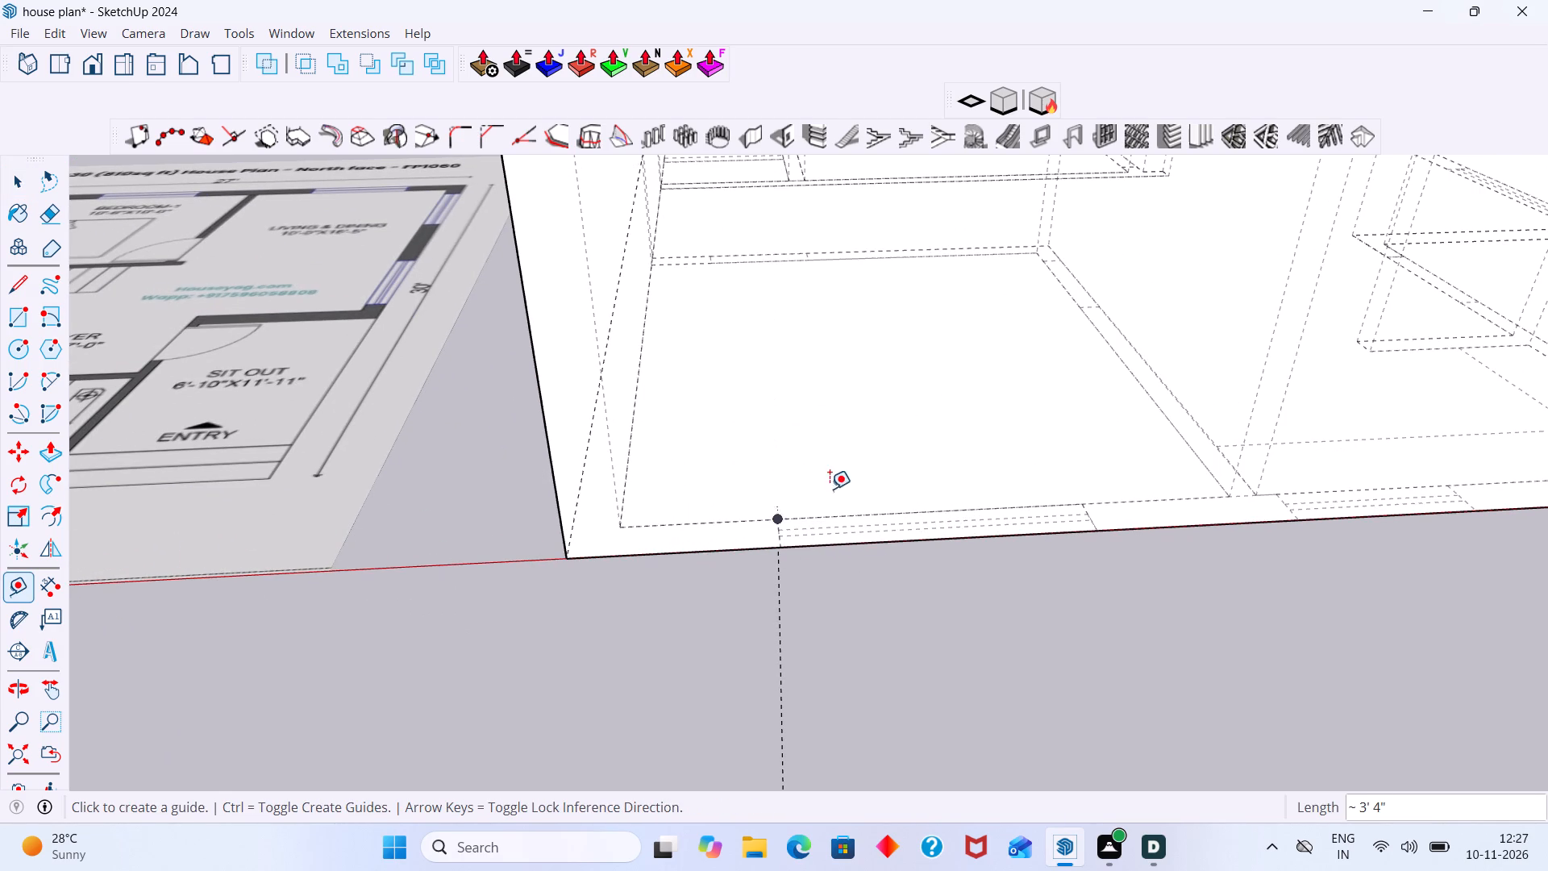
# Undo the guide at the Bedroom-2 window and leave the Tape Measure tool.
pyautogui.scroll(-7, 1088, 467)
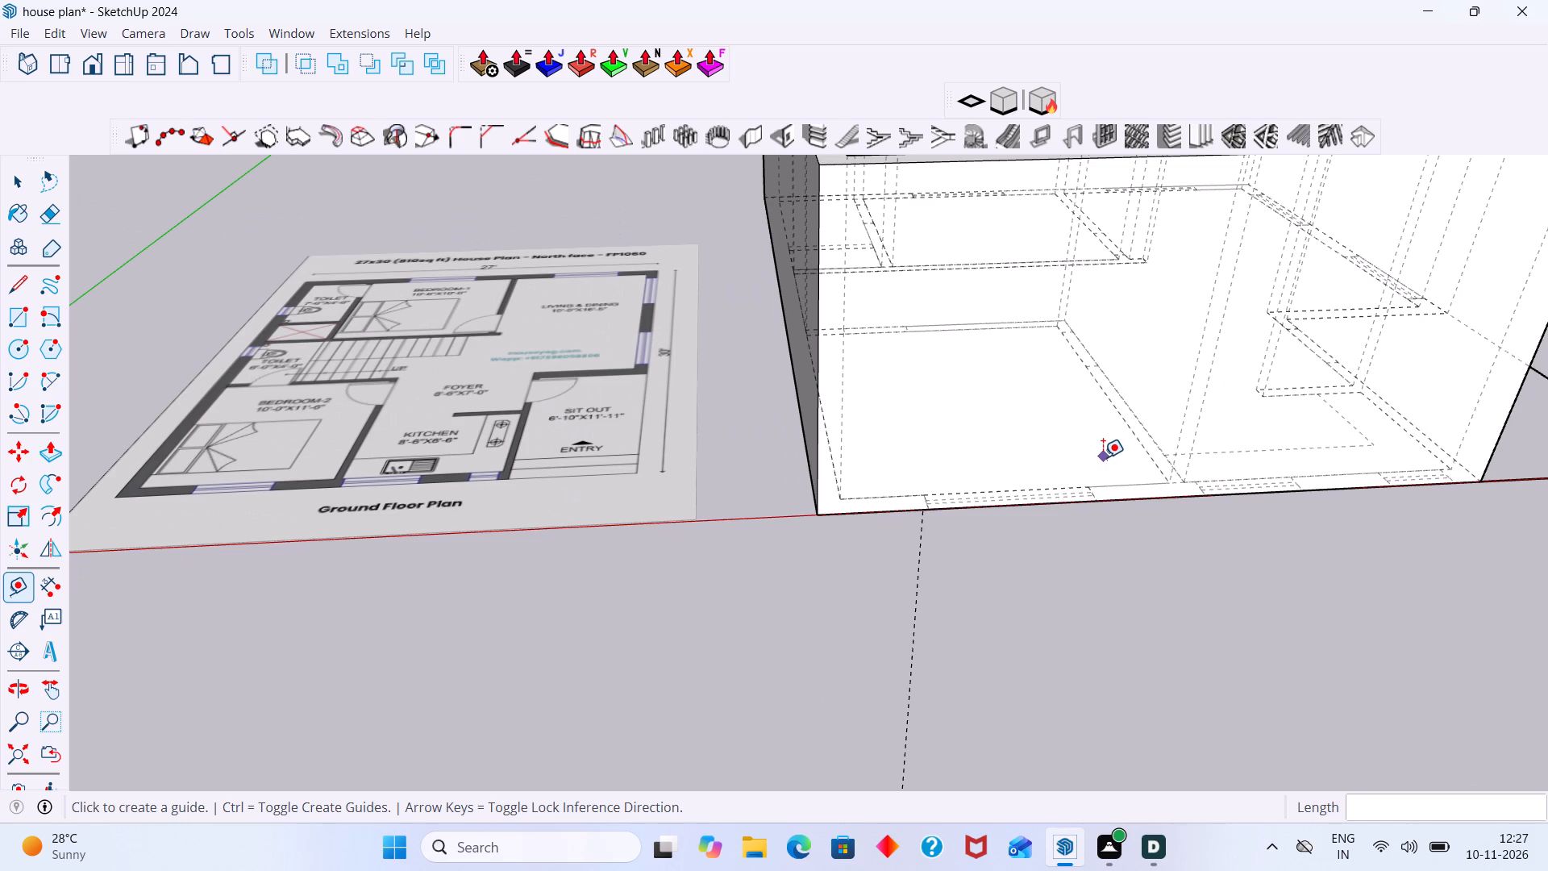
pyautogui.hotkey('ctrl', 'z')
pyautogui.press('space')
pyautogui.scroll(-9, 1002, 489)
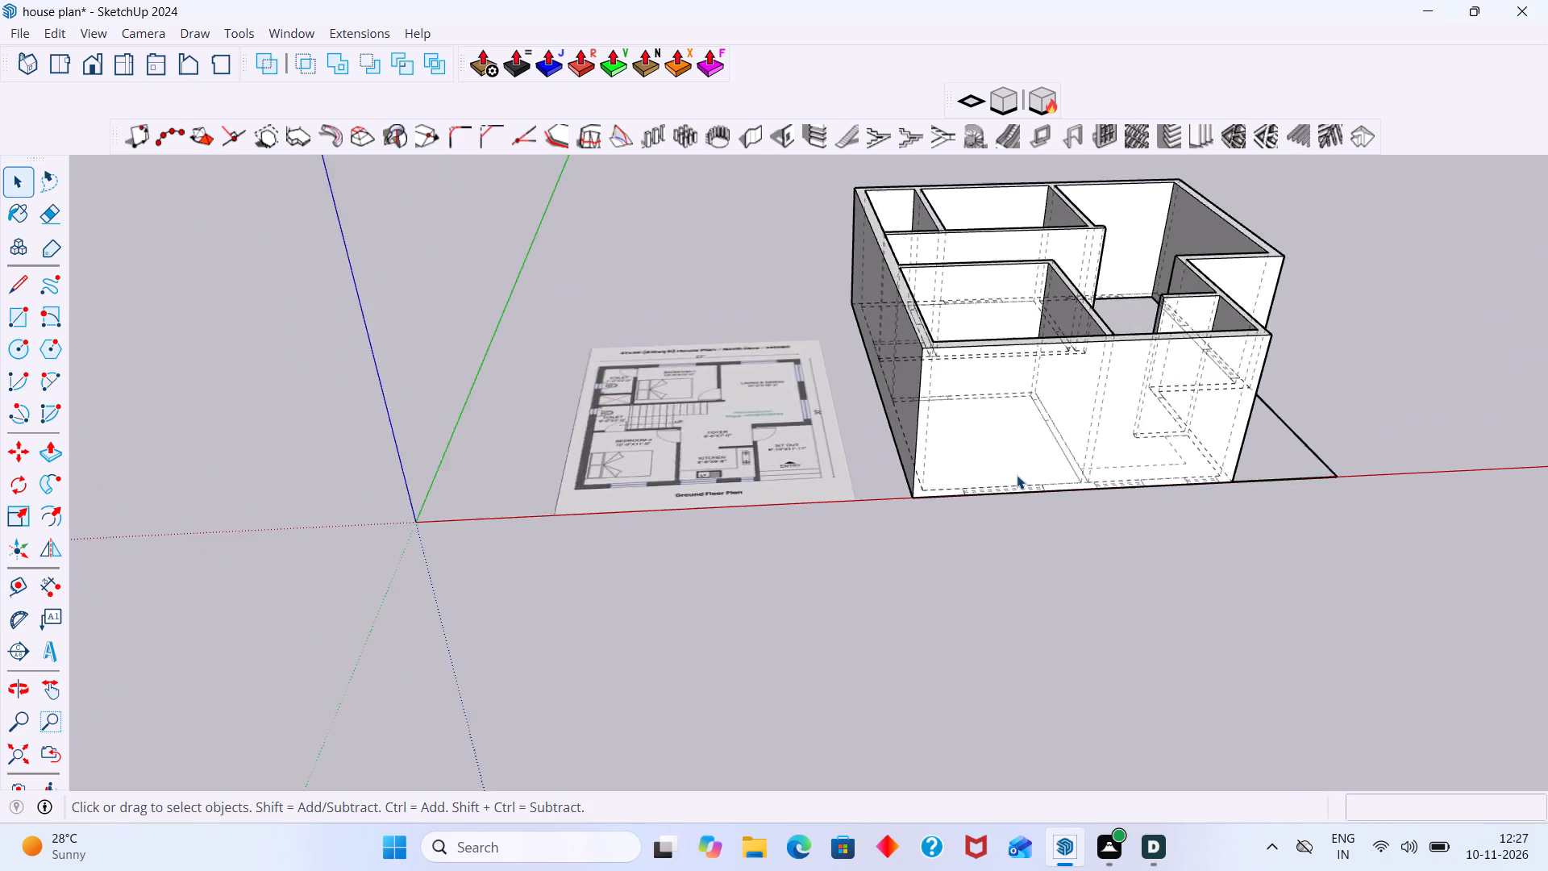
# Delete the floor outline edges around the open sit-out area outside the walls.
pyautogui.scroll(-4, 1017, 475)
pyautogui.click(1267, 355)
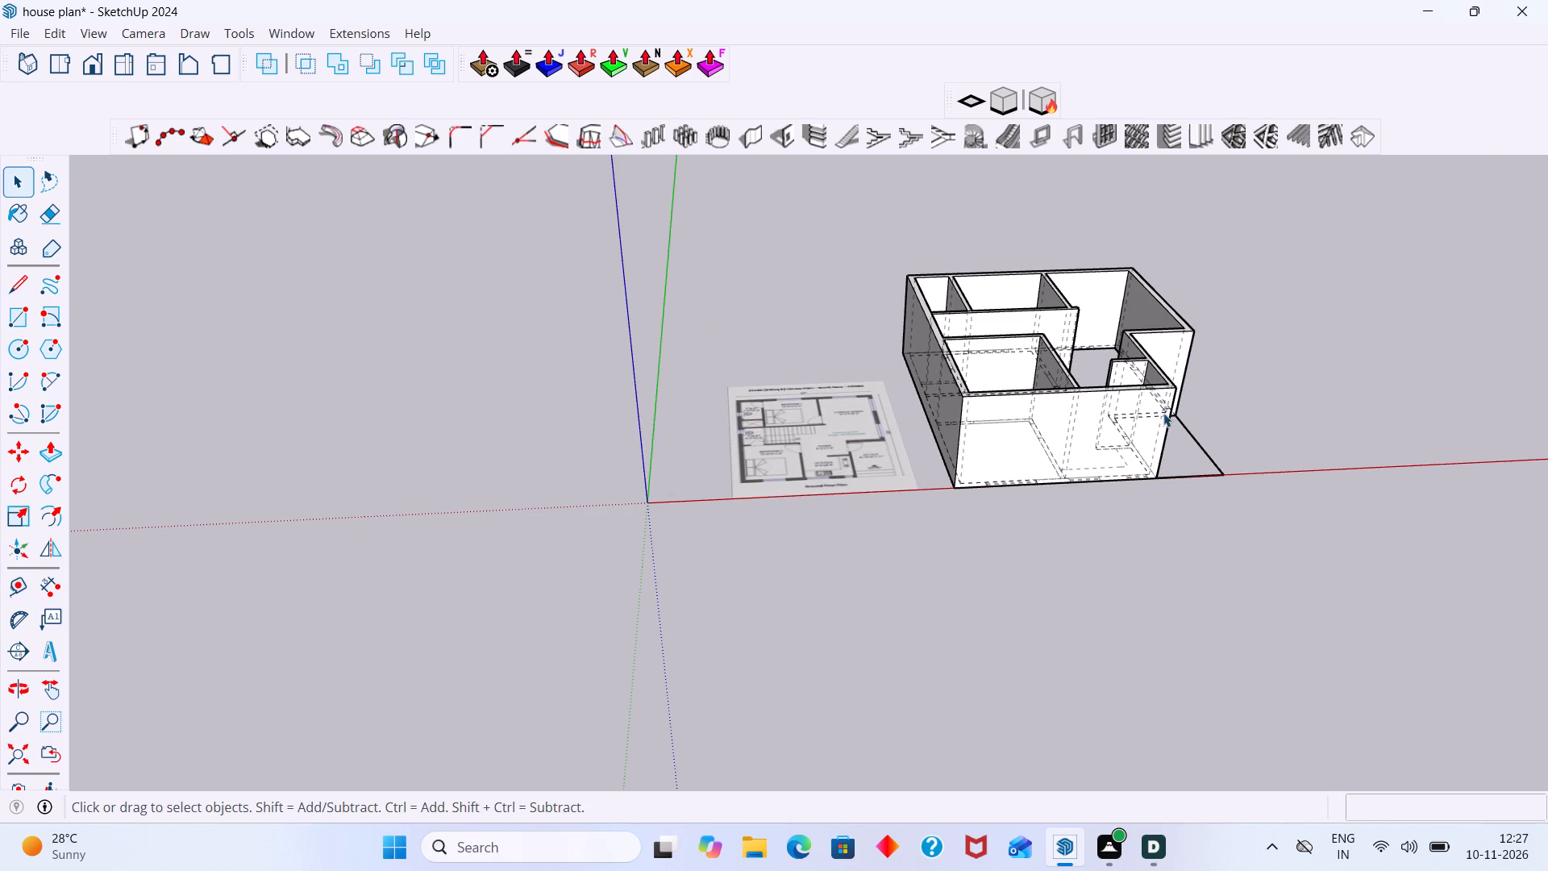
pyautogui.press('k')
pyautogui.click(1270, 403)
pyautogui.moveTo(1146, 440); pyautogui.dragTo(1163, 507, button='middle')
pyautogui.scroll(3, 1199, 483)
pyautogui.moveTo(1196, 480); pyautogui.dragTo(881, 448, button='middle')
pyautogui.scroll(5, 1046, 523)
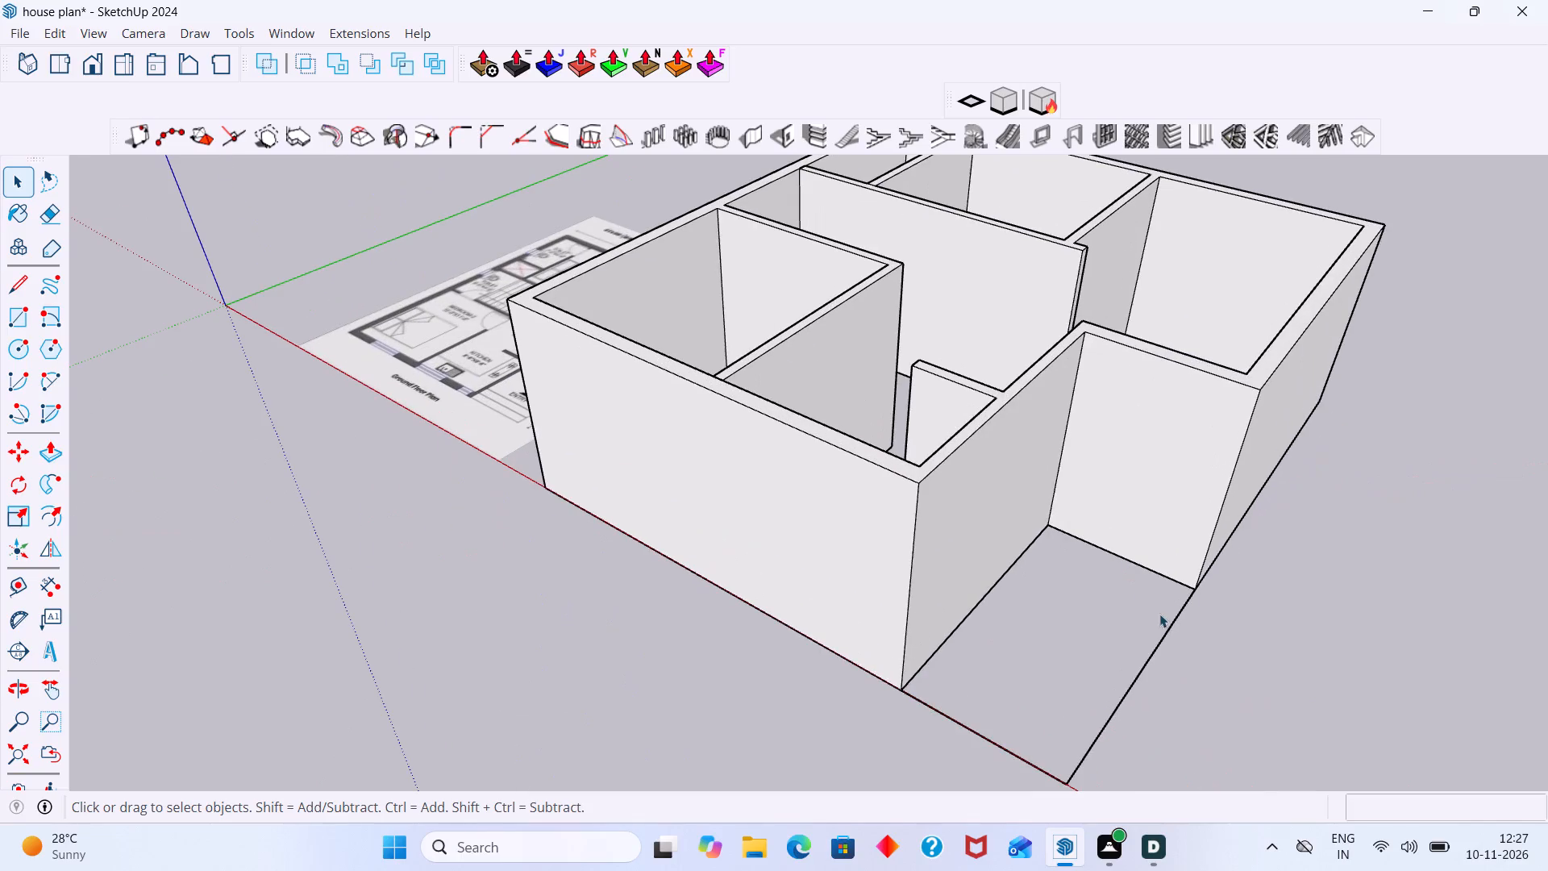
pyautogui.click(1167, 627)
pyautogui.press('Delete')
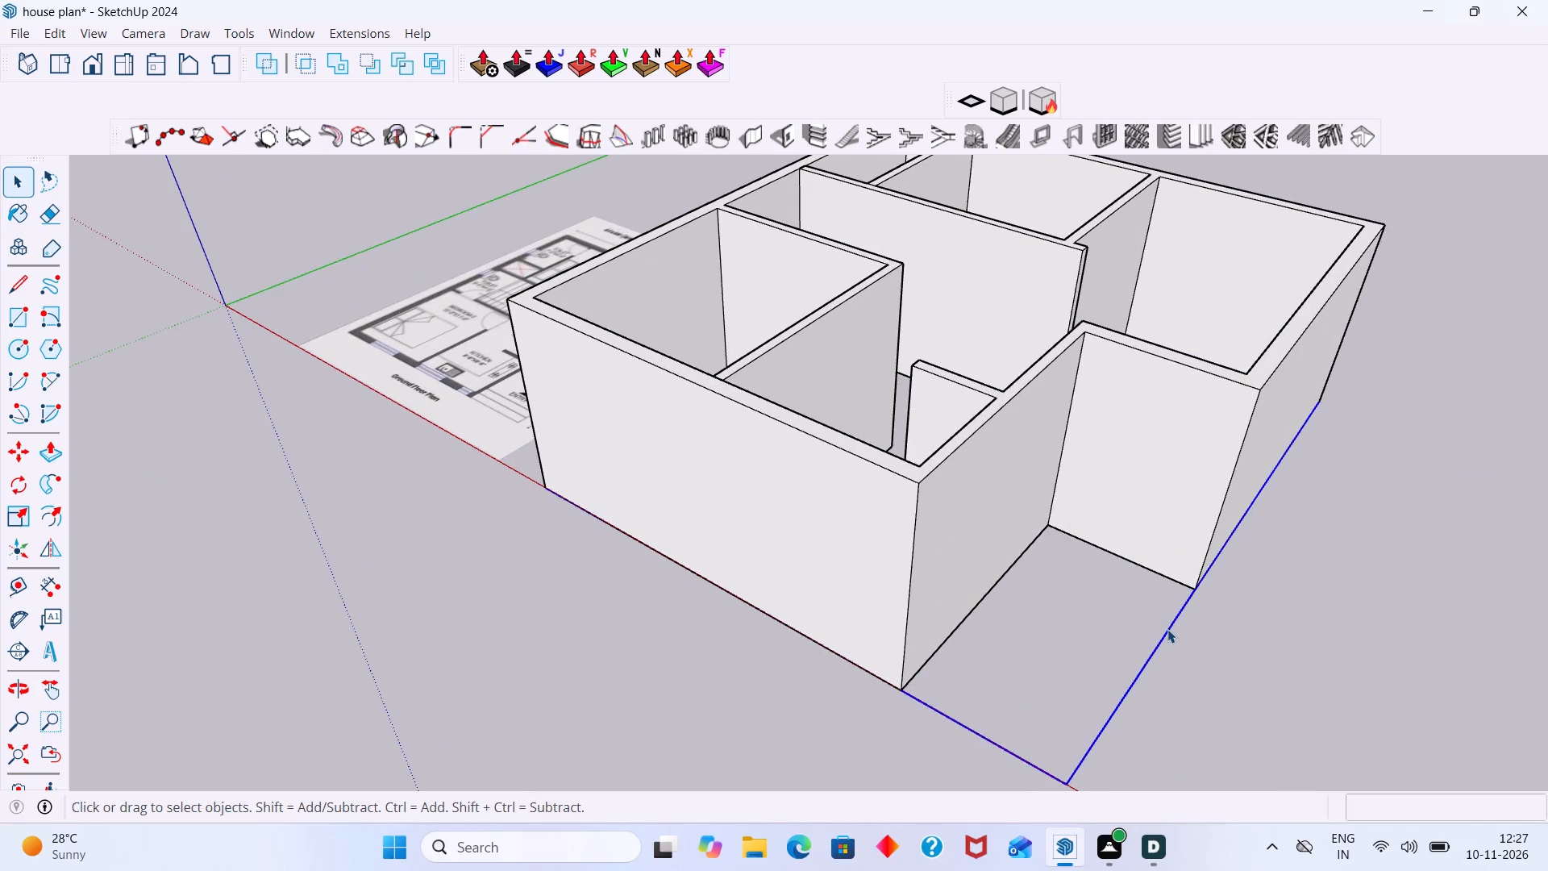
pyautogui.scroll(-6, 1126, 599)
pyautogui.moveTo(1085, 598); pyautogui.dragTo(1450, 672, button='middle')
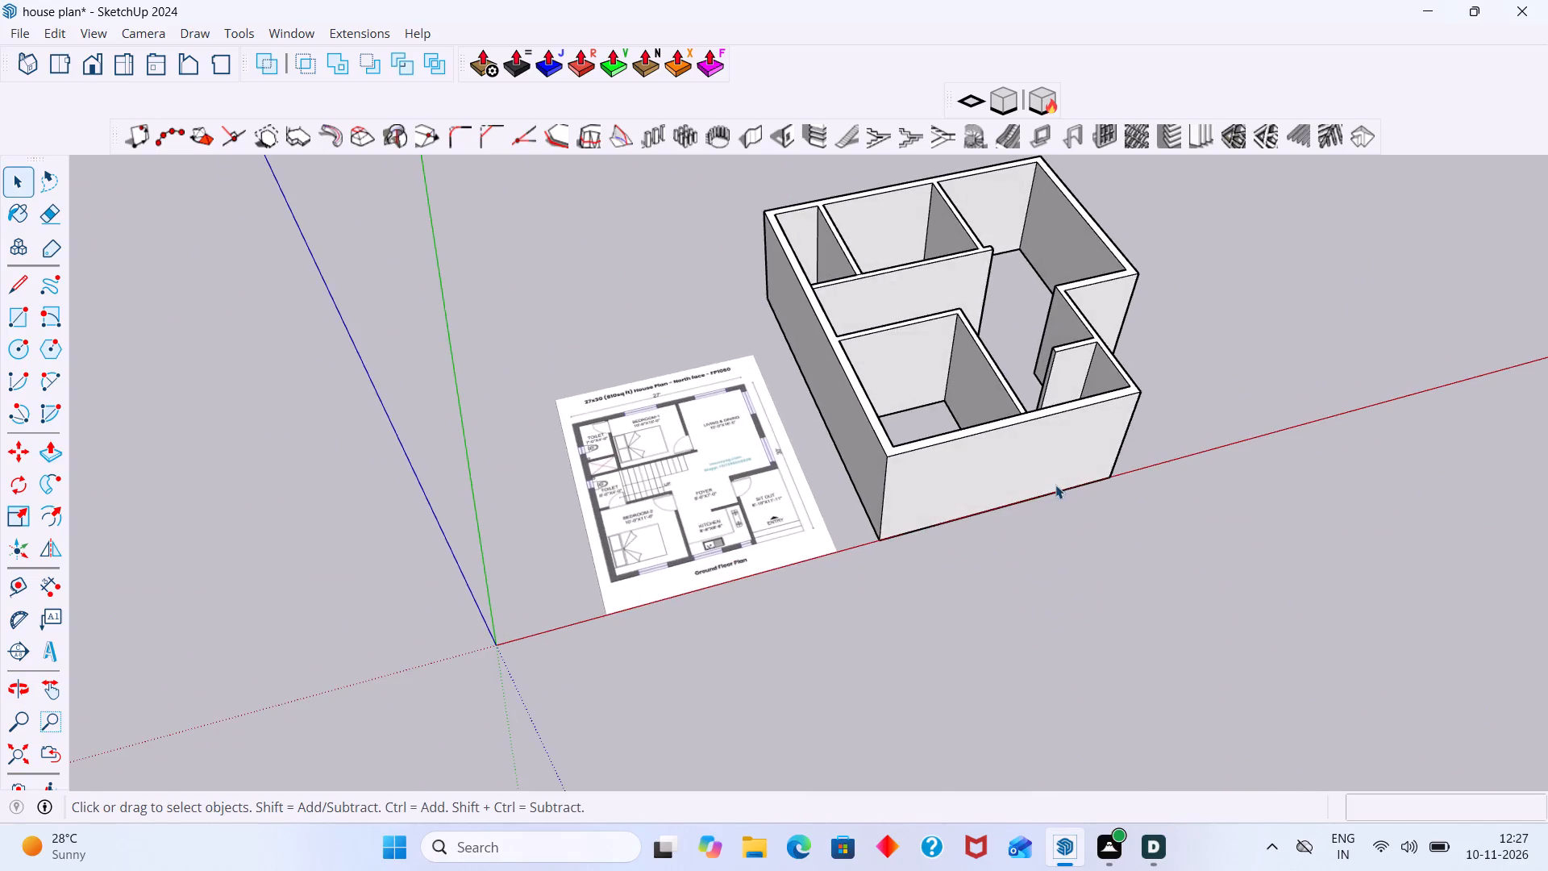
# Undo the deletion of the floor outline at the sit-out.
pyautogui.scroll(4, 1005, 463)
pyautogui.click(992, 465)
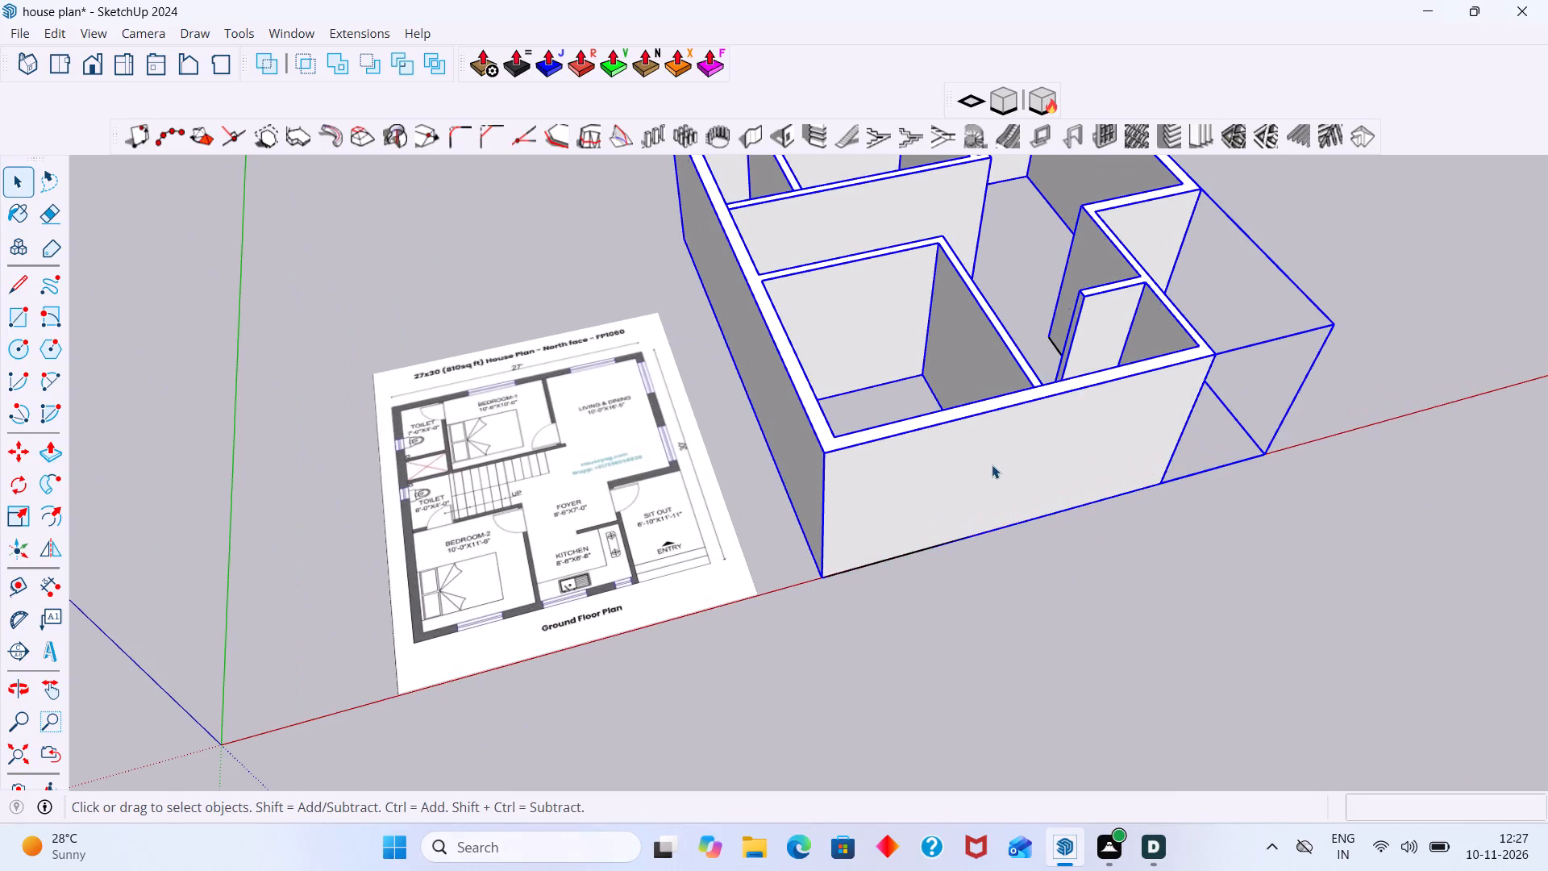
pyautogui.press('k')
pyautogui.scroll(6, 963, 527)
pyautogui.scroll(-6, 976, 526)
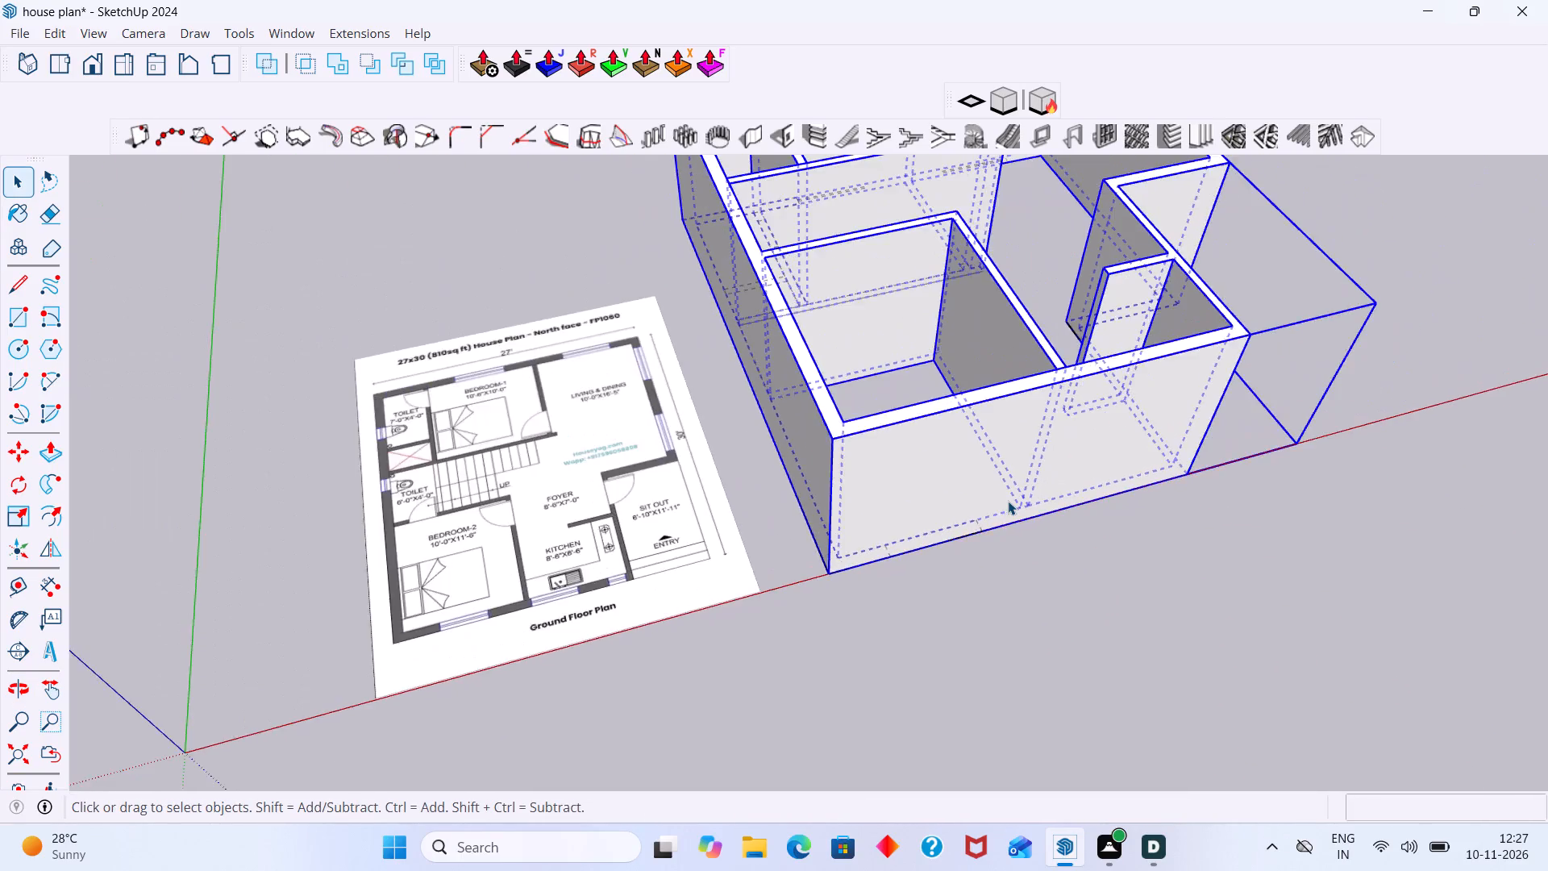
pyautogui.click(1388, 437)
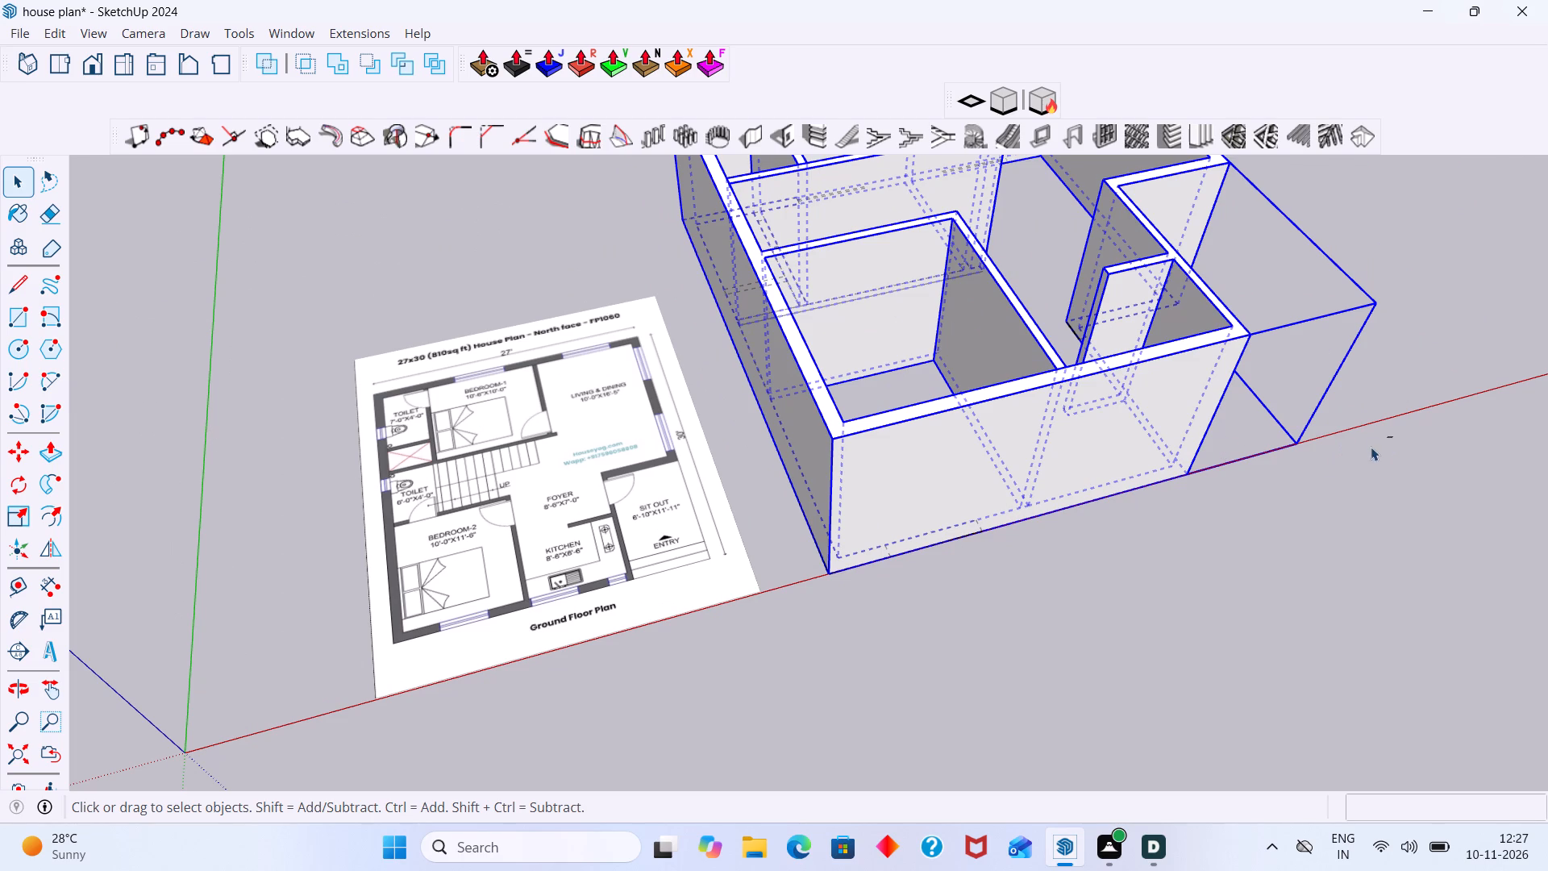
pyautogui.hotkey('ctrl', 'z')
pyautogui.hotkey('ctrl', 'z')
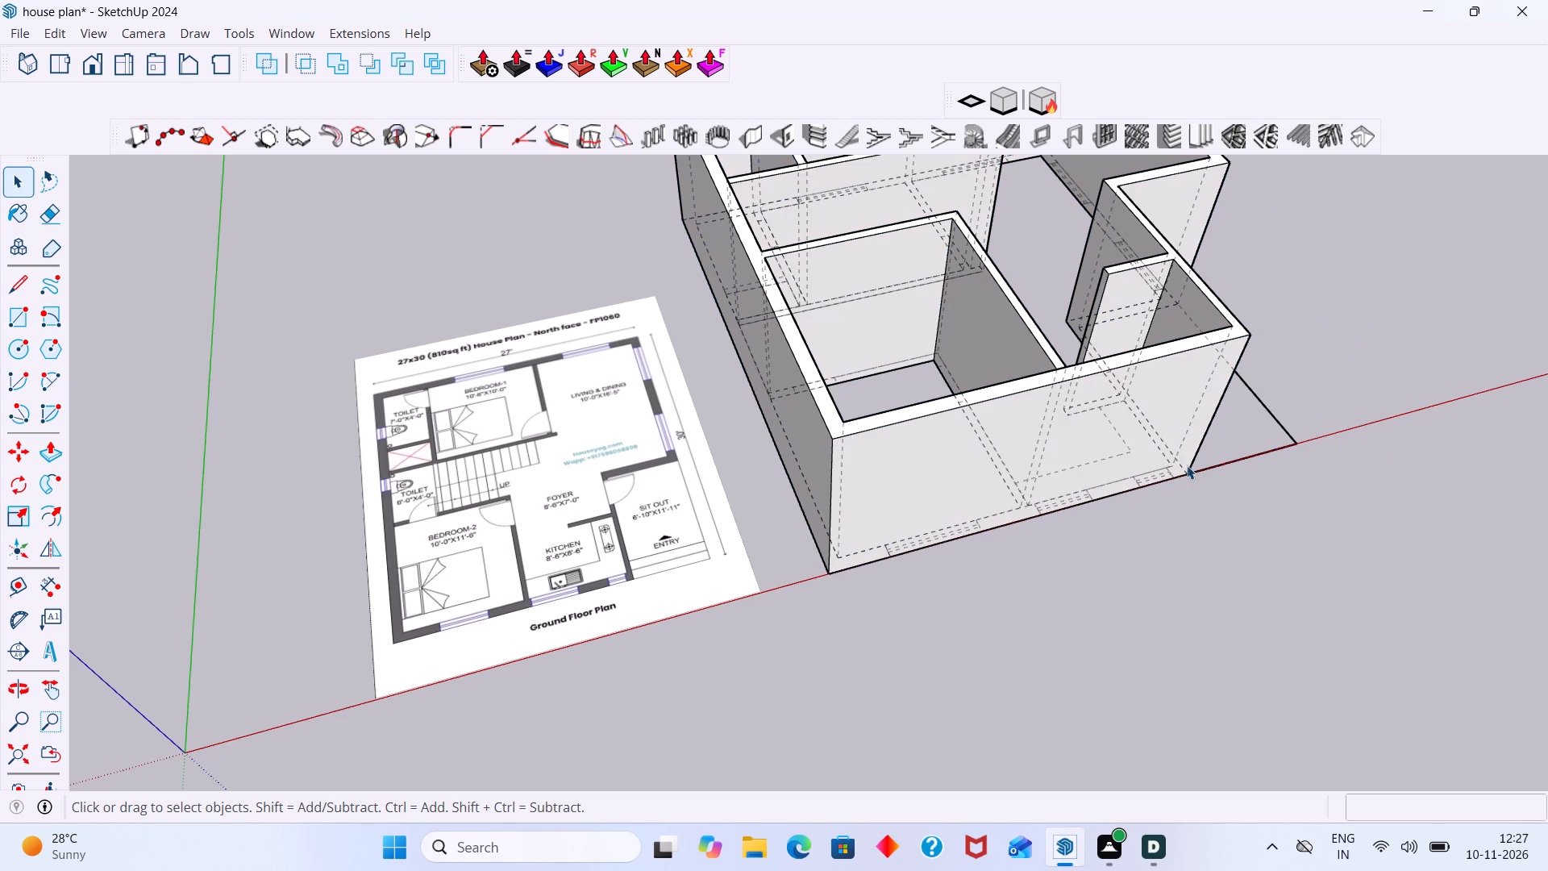
# Draw a 2' by 9" rectangle over the small kitchen window in the front wall, nearest the sit-out corner.
pyautogui.moveTo(1192, 455); pyautogui.dragTo(1022, 390, button='middle')
pyautogui.scroll(4, 1055, 498)
pyautogui.scroll(4, 1132, 551)
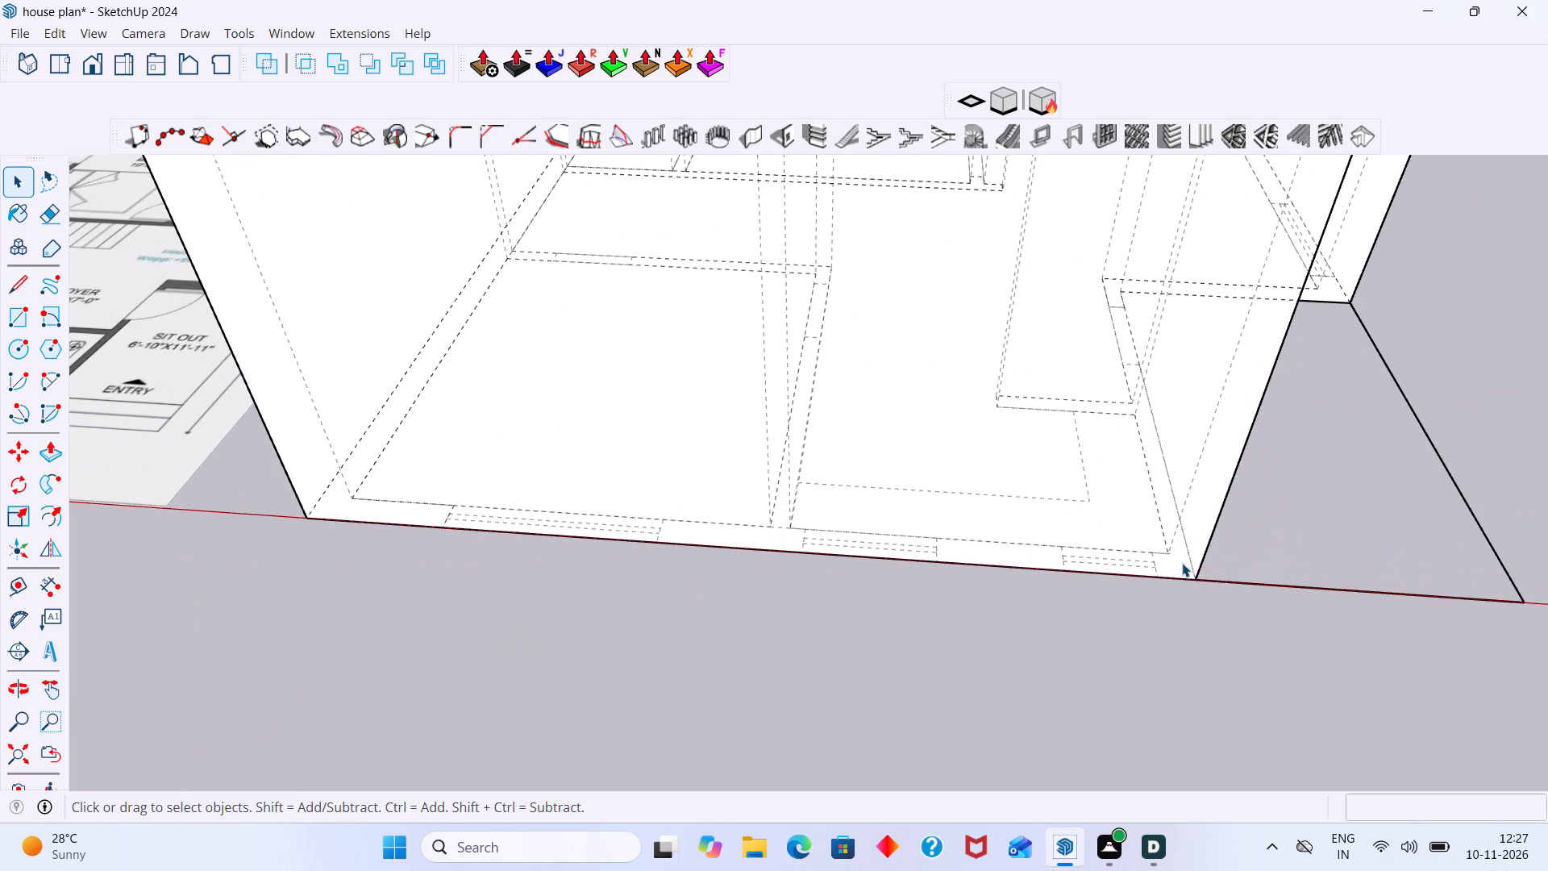
pyautogui.press('r')
pyautogui.scroll(7, 1063, 554)
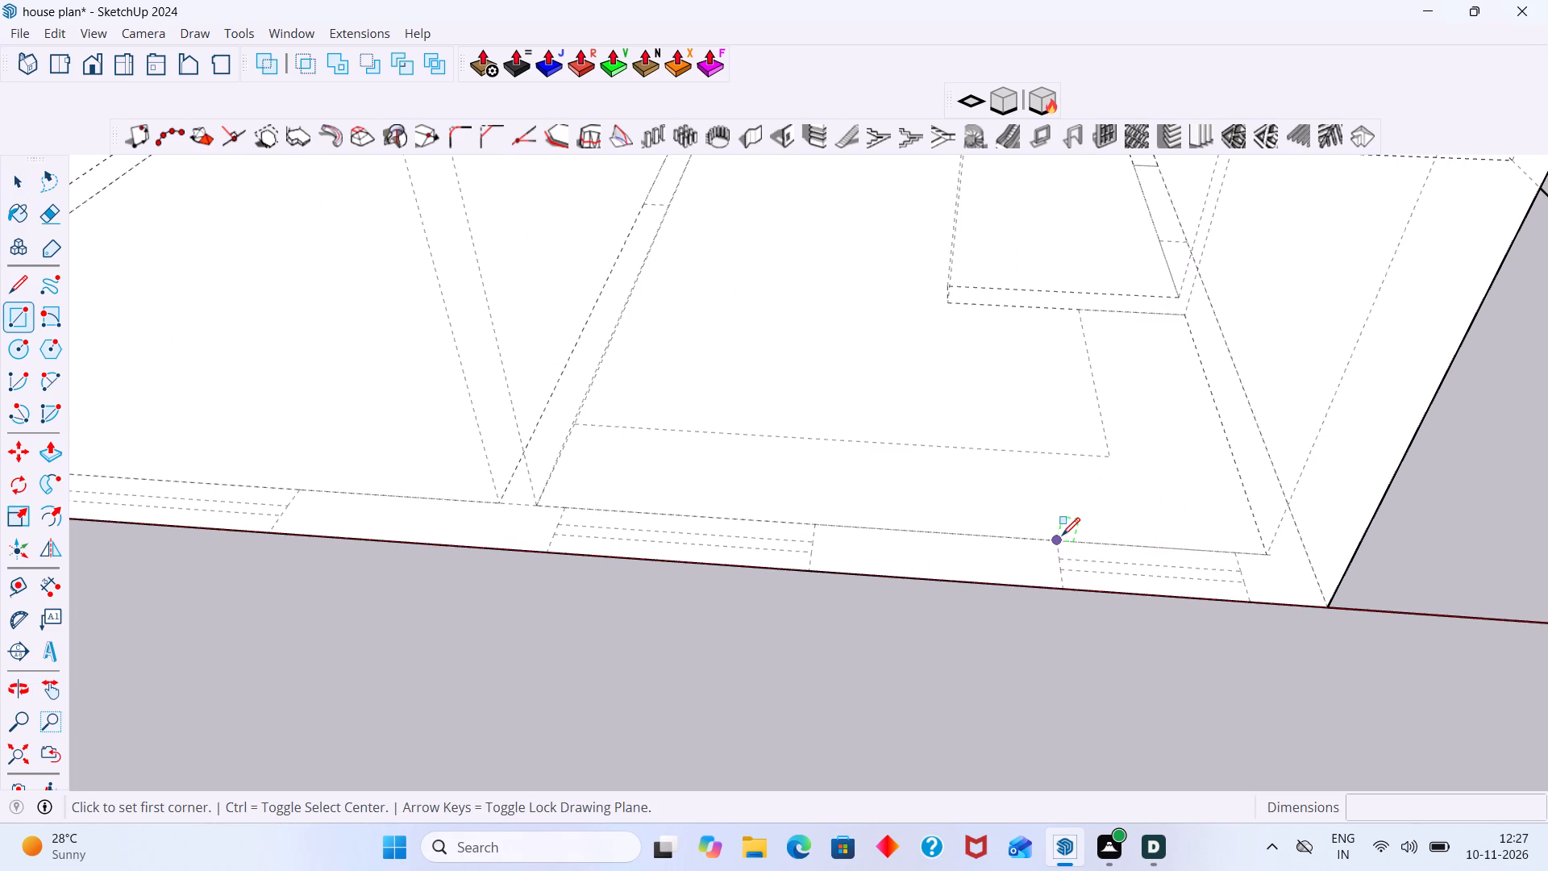
pyautogui.click(1062, 536)
pyautogui.click(1252, 598)
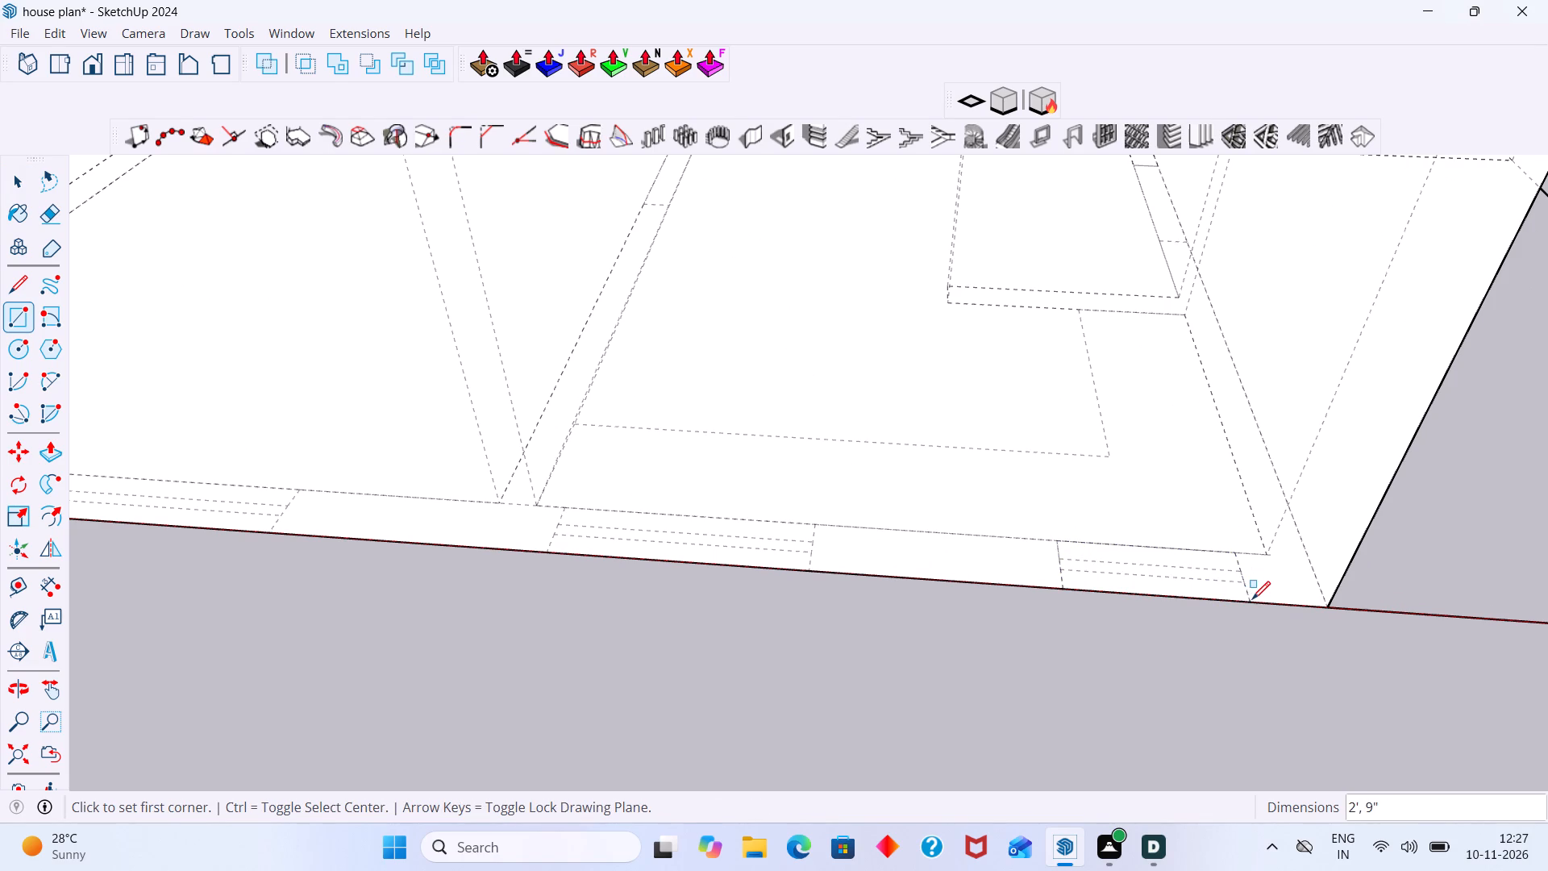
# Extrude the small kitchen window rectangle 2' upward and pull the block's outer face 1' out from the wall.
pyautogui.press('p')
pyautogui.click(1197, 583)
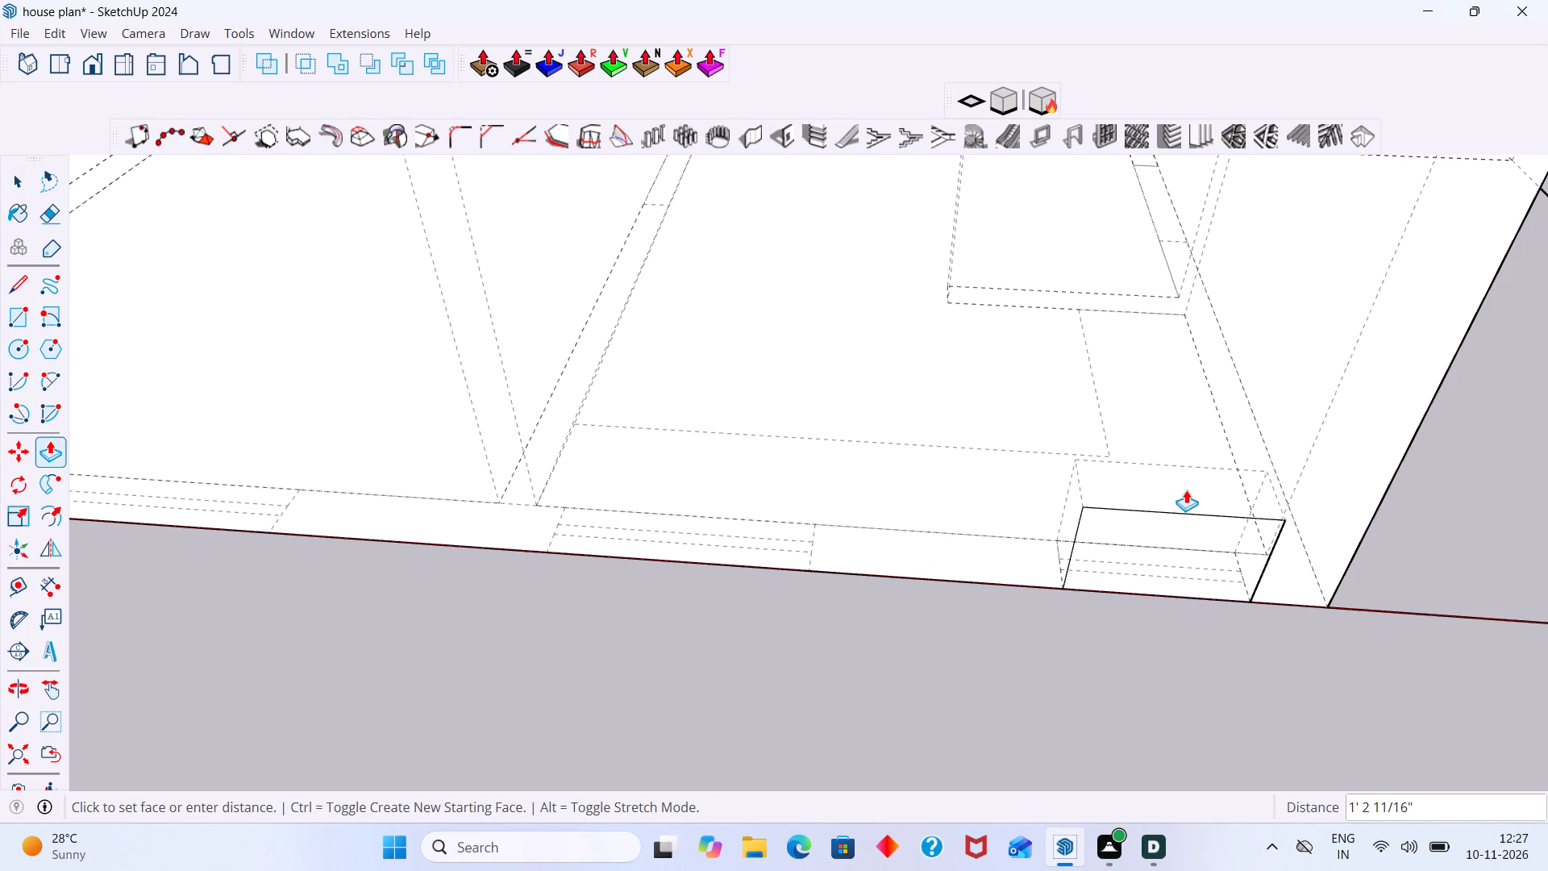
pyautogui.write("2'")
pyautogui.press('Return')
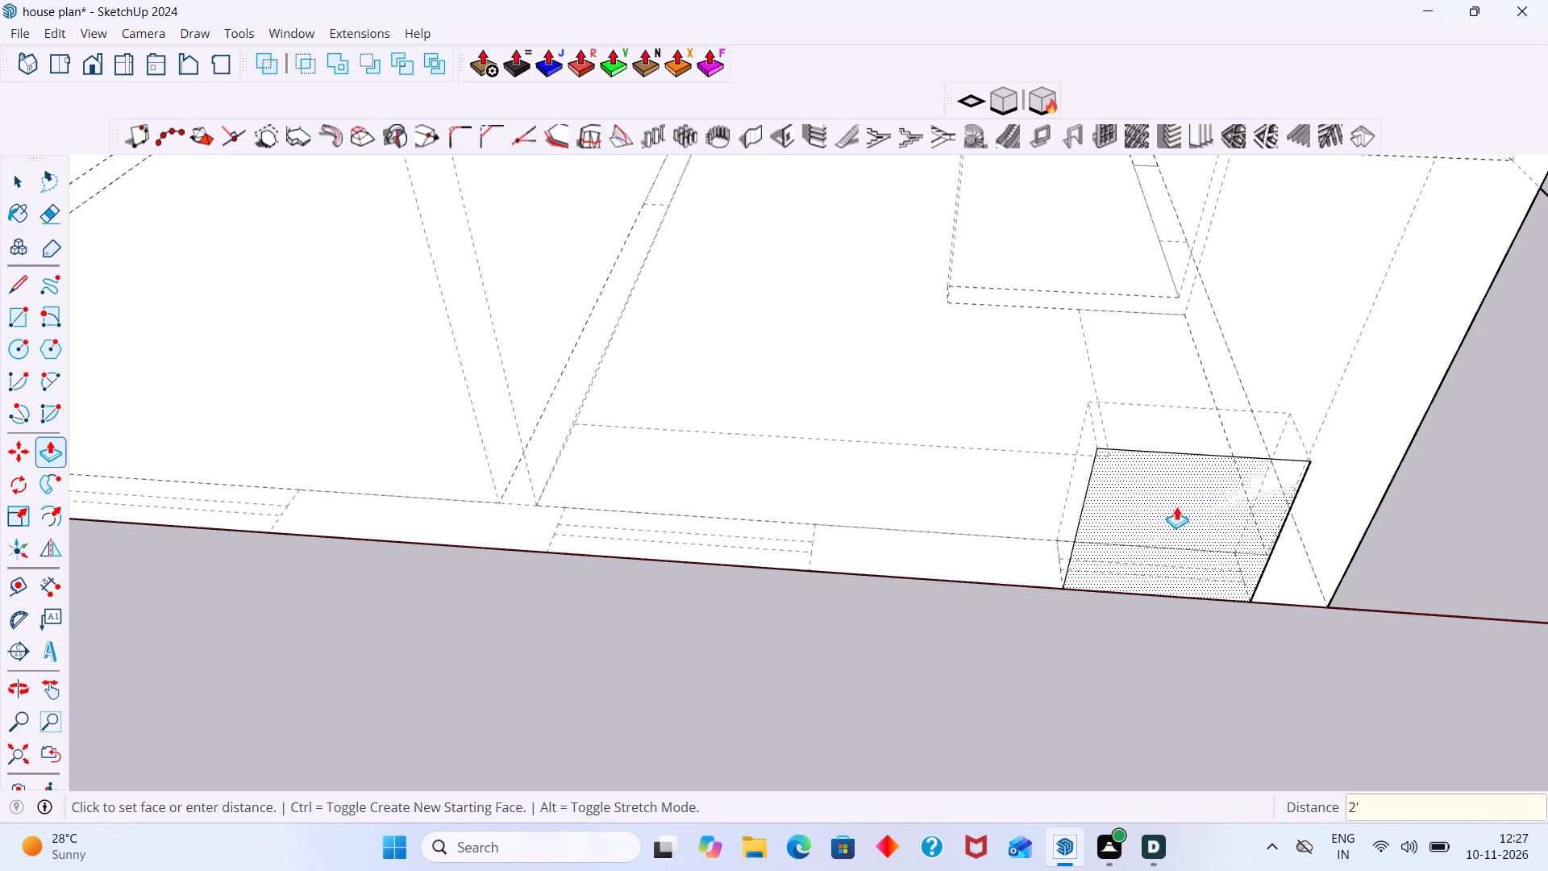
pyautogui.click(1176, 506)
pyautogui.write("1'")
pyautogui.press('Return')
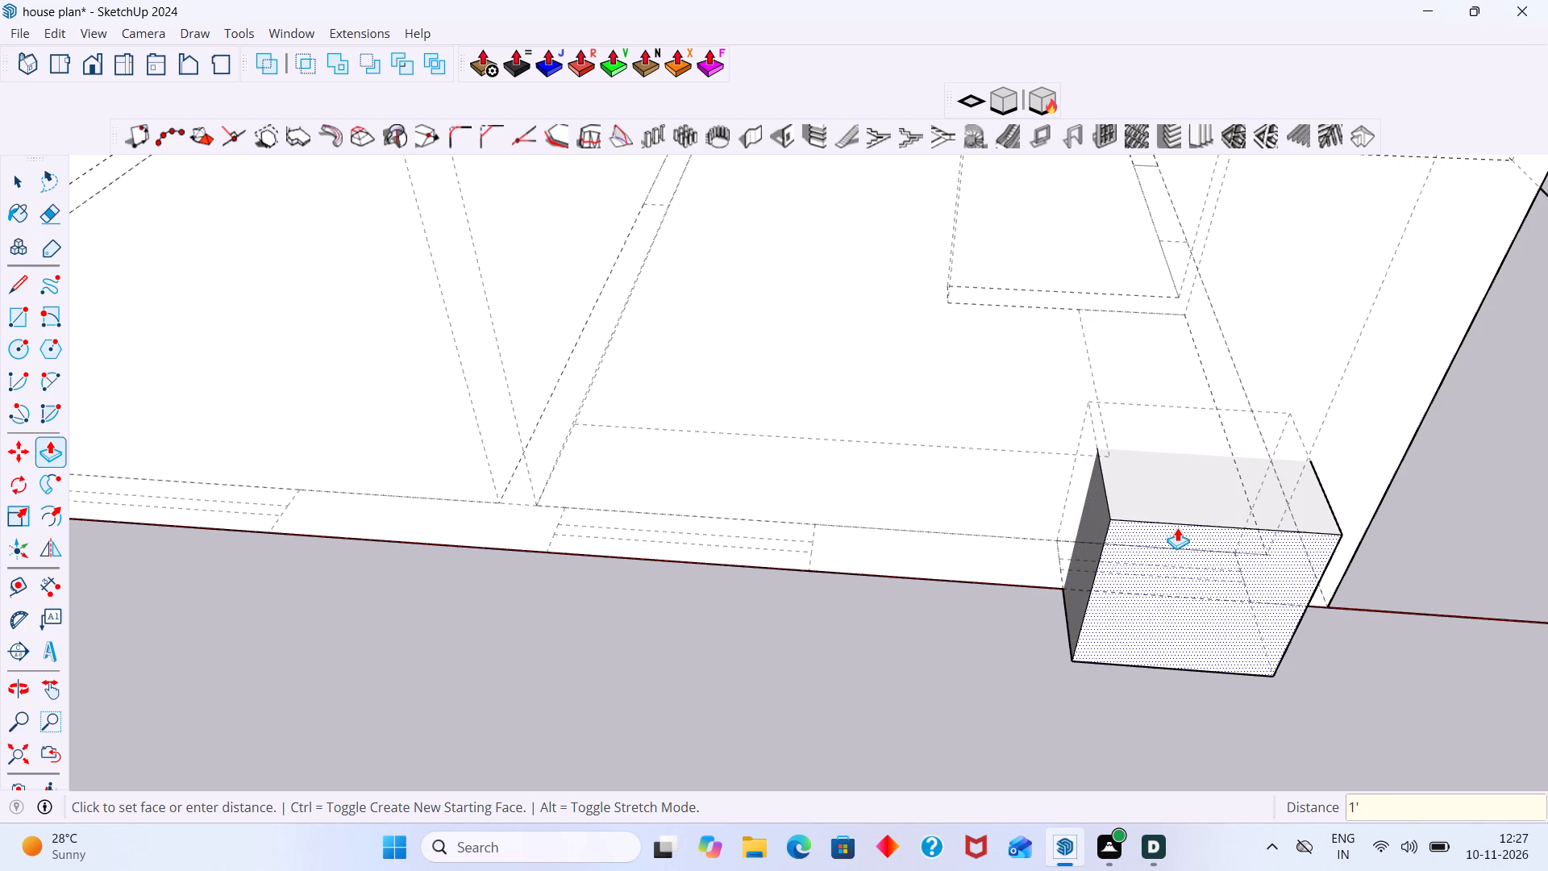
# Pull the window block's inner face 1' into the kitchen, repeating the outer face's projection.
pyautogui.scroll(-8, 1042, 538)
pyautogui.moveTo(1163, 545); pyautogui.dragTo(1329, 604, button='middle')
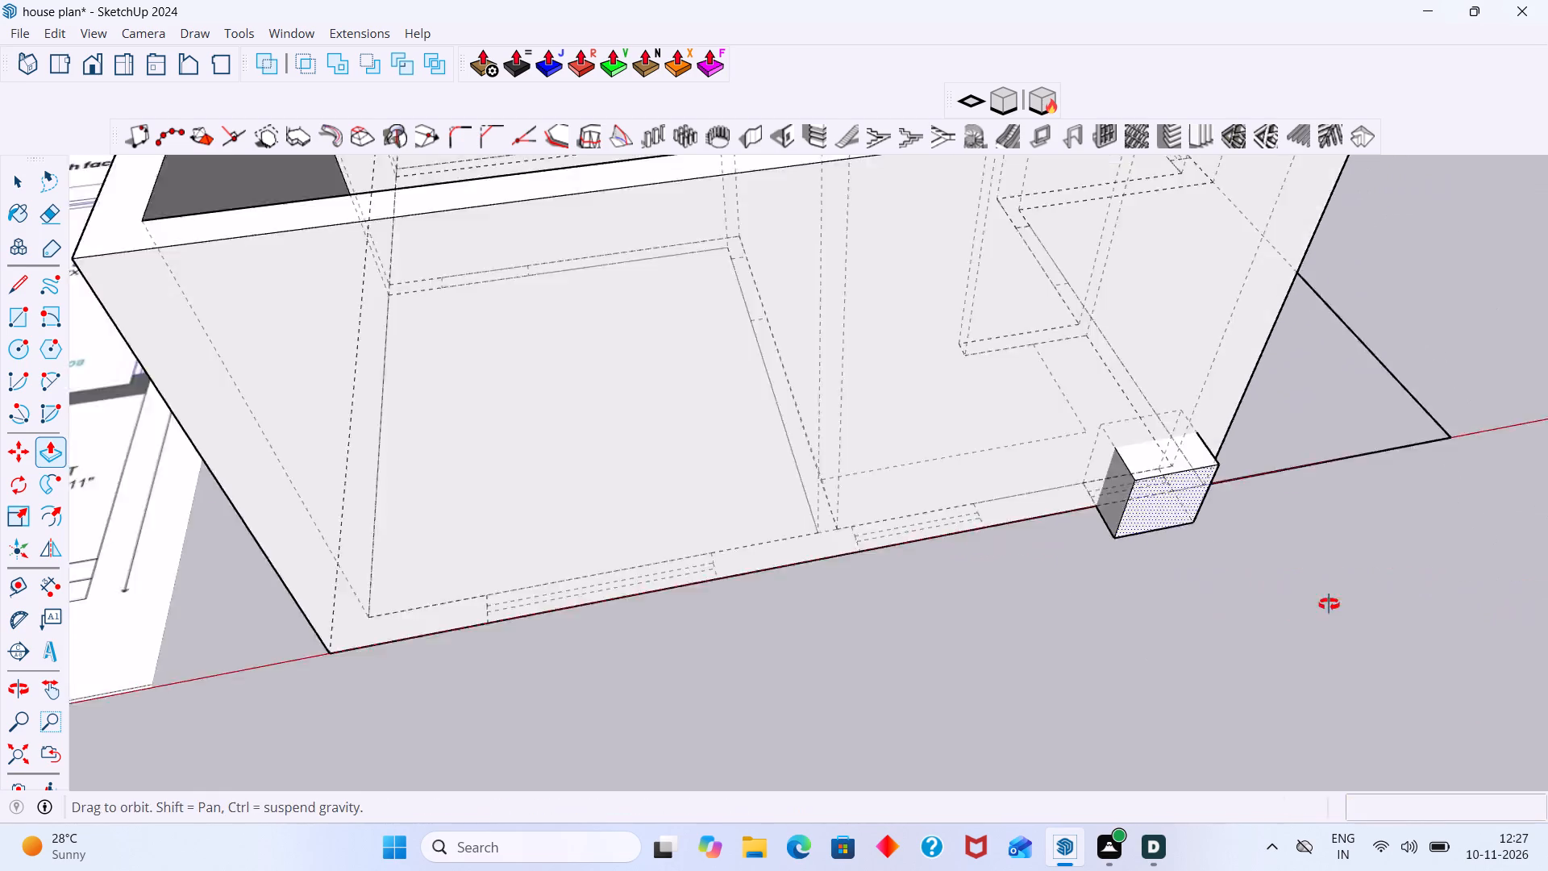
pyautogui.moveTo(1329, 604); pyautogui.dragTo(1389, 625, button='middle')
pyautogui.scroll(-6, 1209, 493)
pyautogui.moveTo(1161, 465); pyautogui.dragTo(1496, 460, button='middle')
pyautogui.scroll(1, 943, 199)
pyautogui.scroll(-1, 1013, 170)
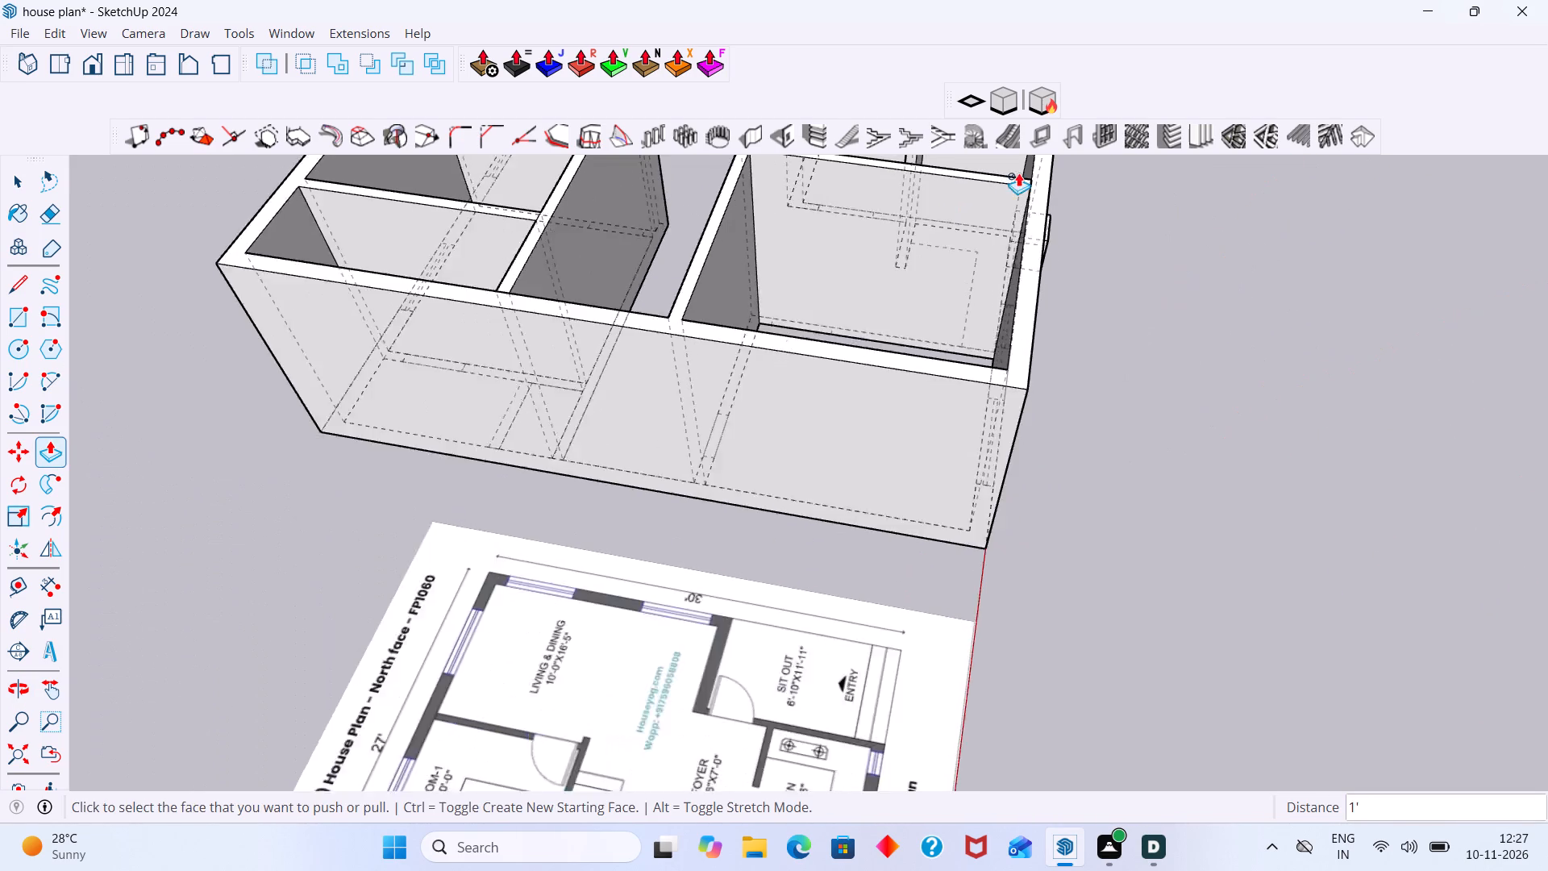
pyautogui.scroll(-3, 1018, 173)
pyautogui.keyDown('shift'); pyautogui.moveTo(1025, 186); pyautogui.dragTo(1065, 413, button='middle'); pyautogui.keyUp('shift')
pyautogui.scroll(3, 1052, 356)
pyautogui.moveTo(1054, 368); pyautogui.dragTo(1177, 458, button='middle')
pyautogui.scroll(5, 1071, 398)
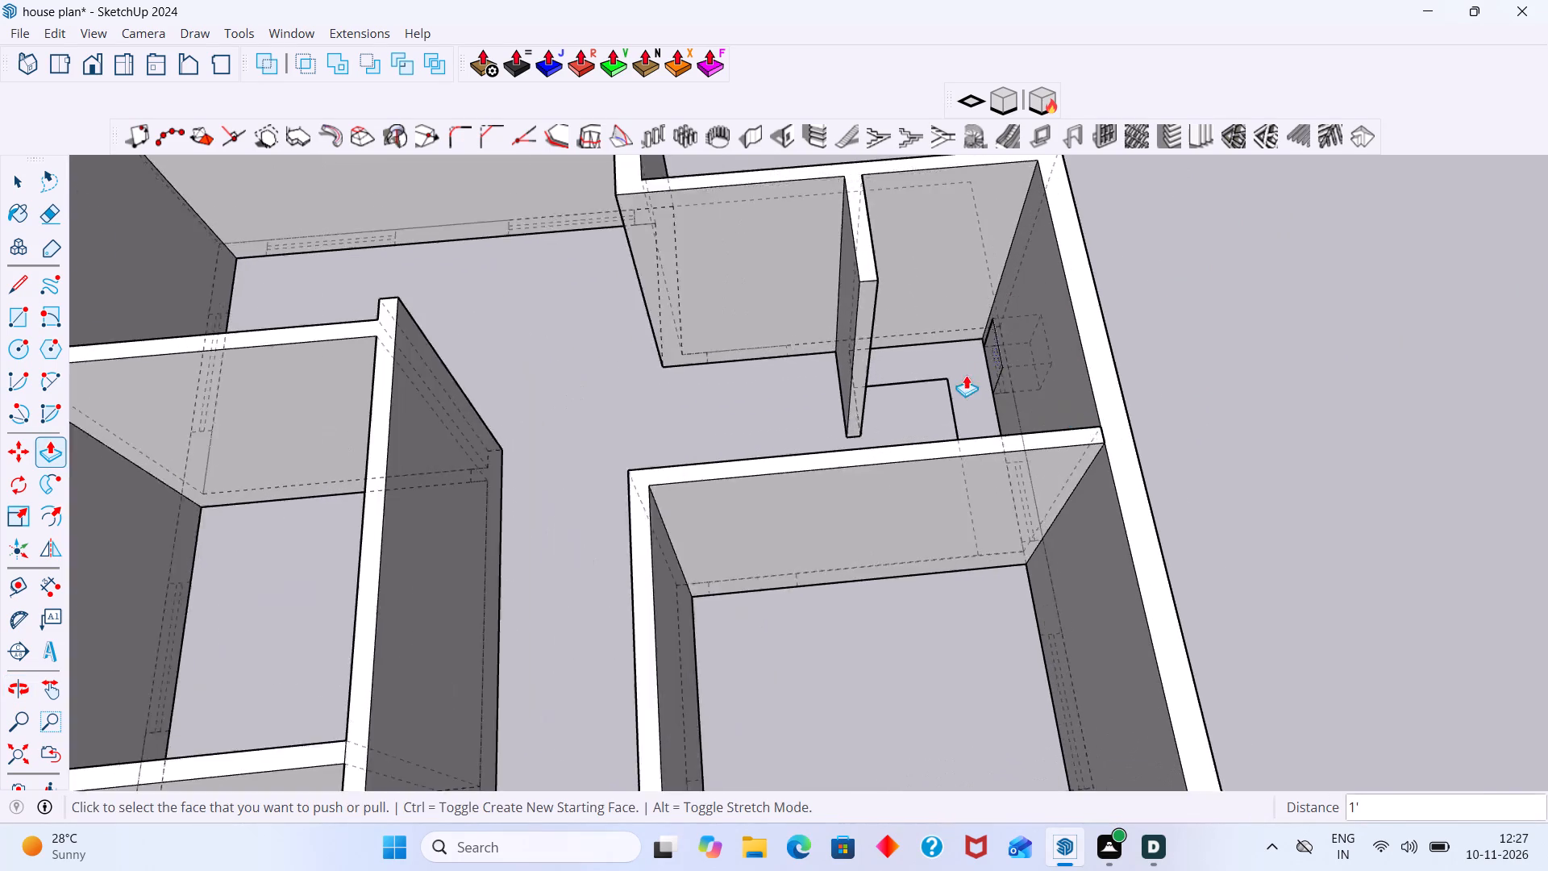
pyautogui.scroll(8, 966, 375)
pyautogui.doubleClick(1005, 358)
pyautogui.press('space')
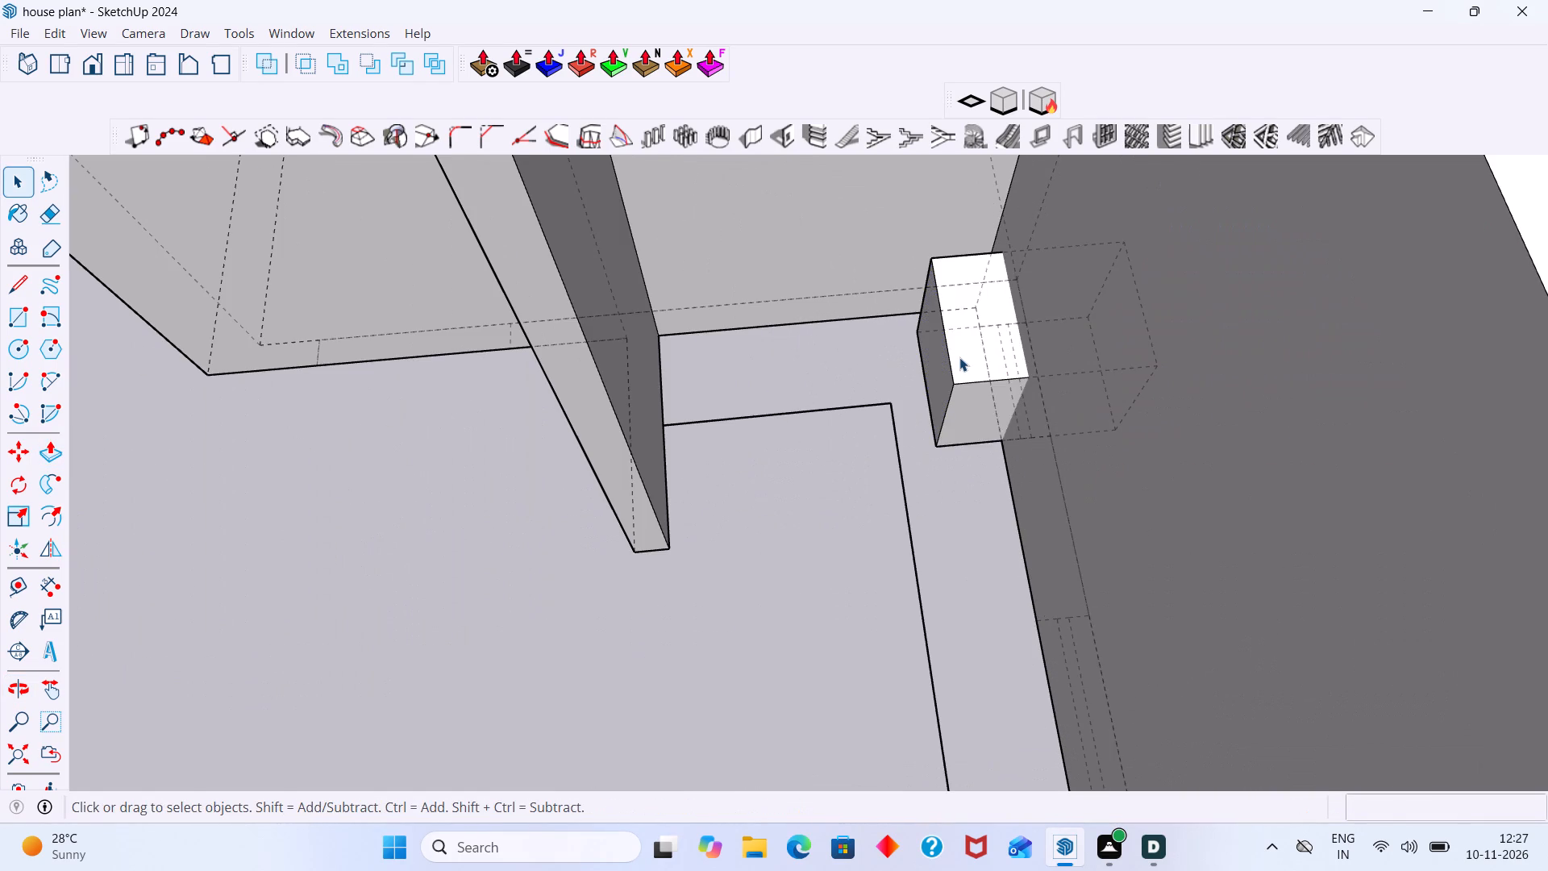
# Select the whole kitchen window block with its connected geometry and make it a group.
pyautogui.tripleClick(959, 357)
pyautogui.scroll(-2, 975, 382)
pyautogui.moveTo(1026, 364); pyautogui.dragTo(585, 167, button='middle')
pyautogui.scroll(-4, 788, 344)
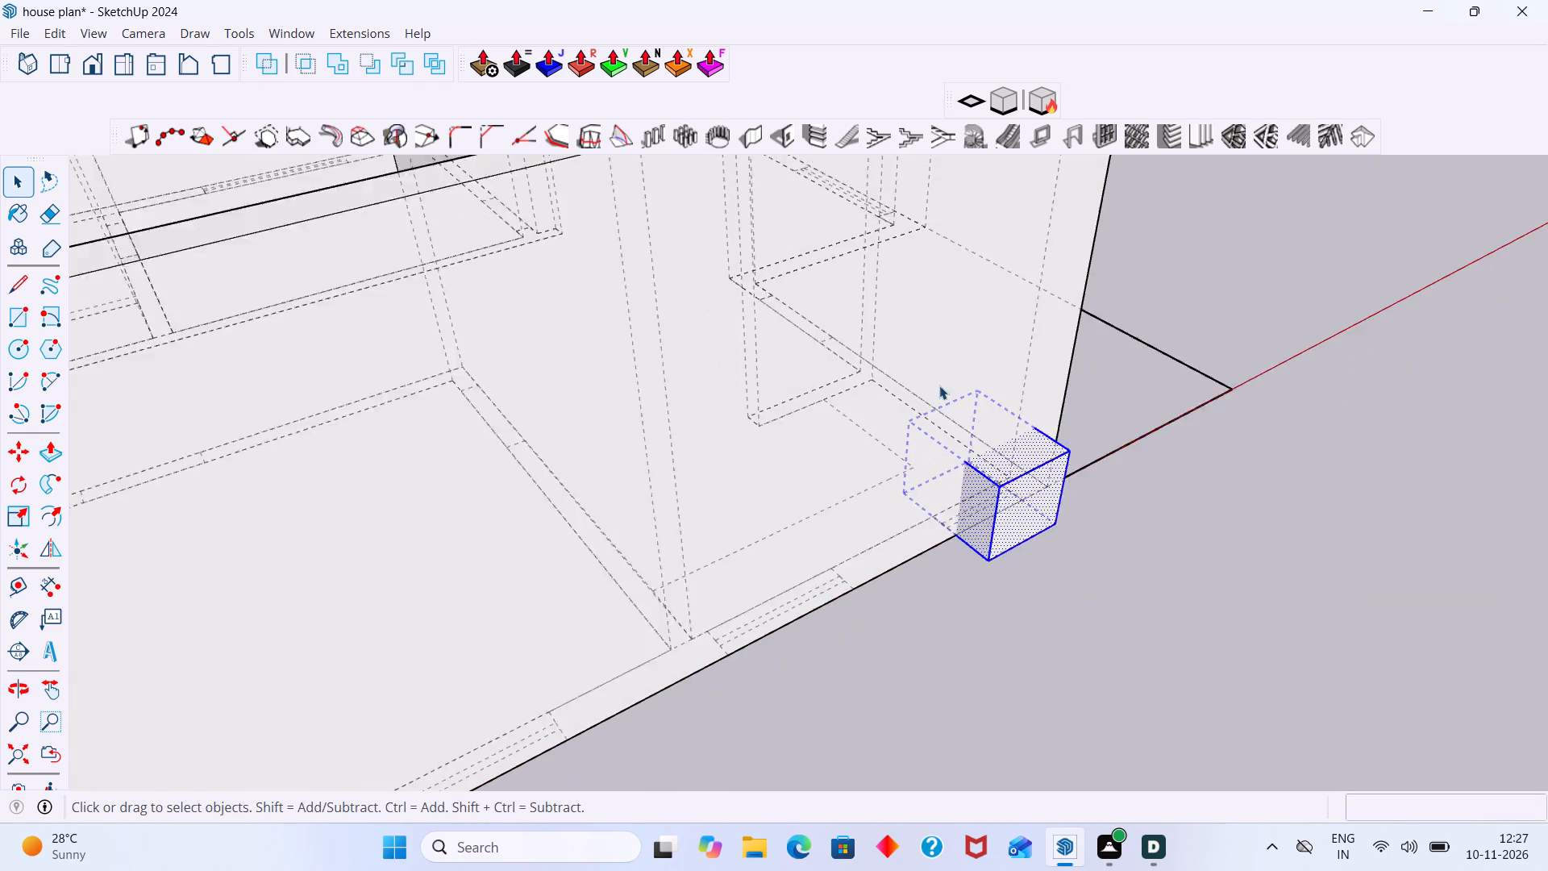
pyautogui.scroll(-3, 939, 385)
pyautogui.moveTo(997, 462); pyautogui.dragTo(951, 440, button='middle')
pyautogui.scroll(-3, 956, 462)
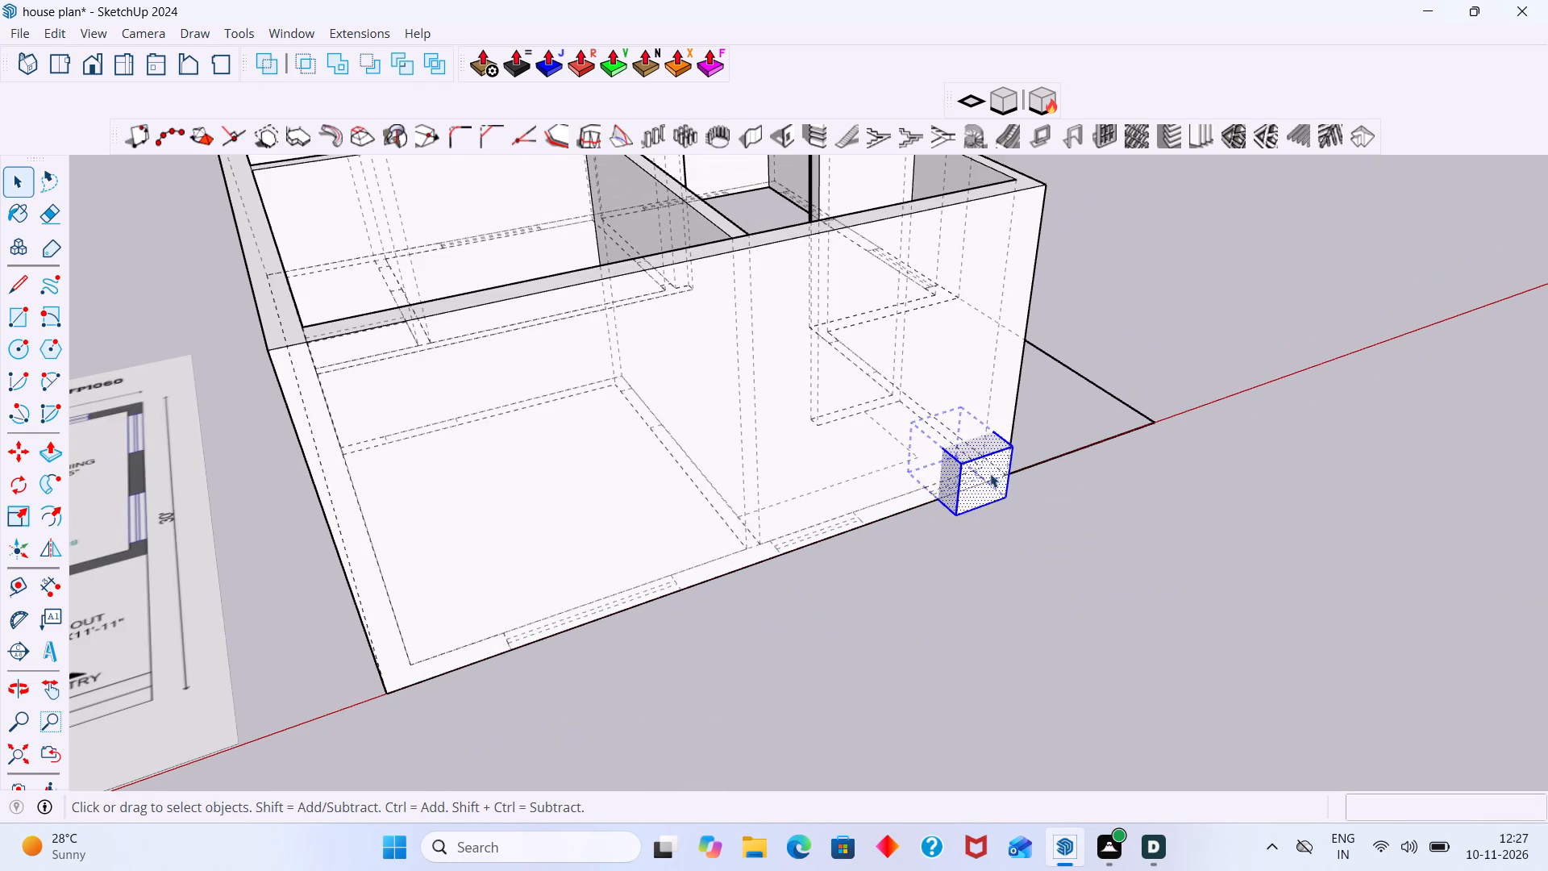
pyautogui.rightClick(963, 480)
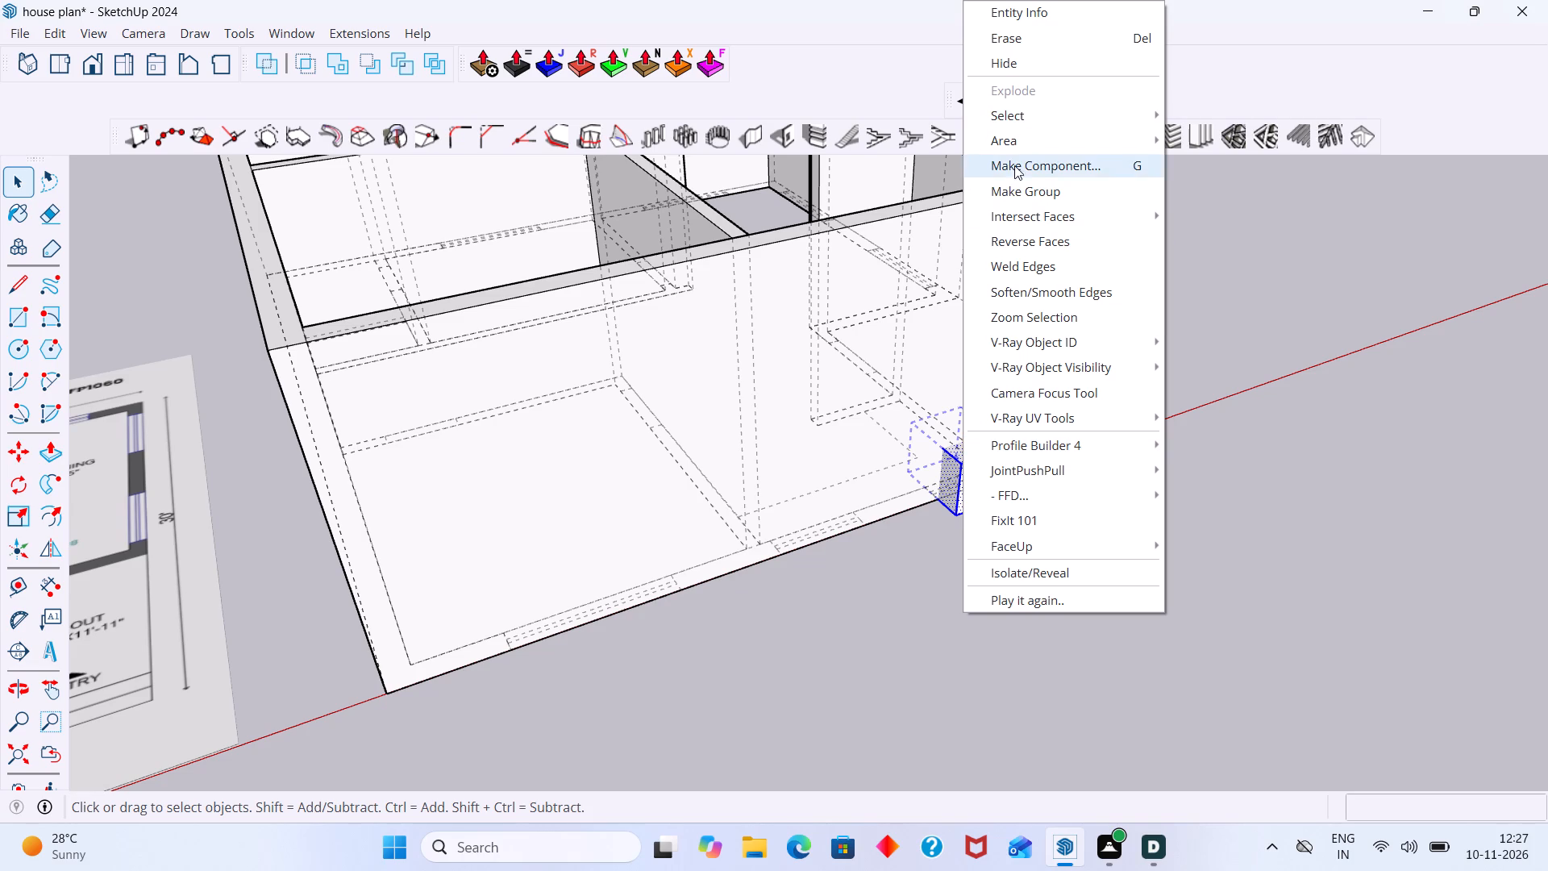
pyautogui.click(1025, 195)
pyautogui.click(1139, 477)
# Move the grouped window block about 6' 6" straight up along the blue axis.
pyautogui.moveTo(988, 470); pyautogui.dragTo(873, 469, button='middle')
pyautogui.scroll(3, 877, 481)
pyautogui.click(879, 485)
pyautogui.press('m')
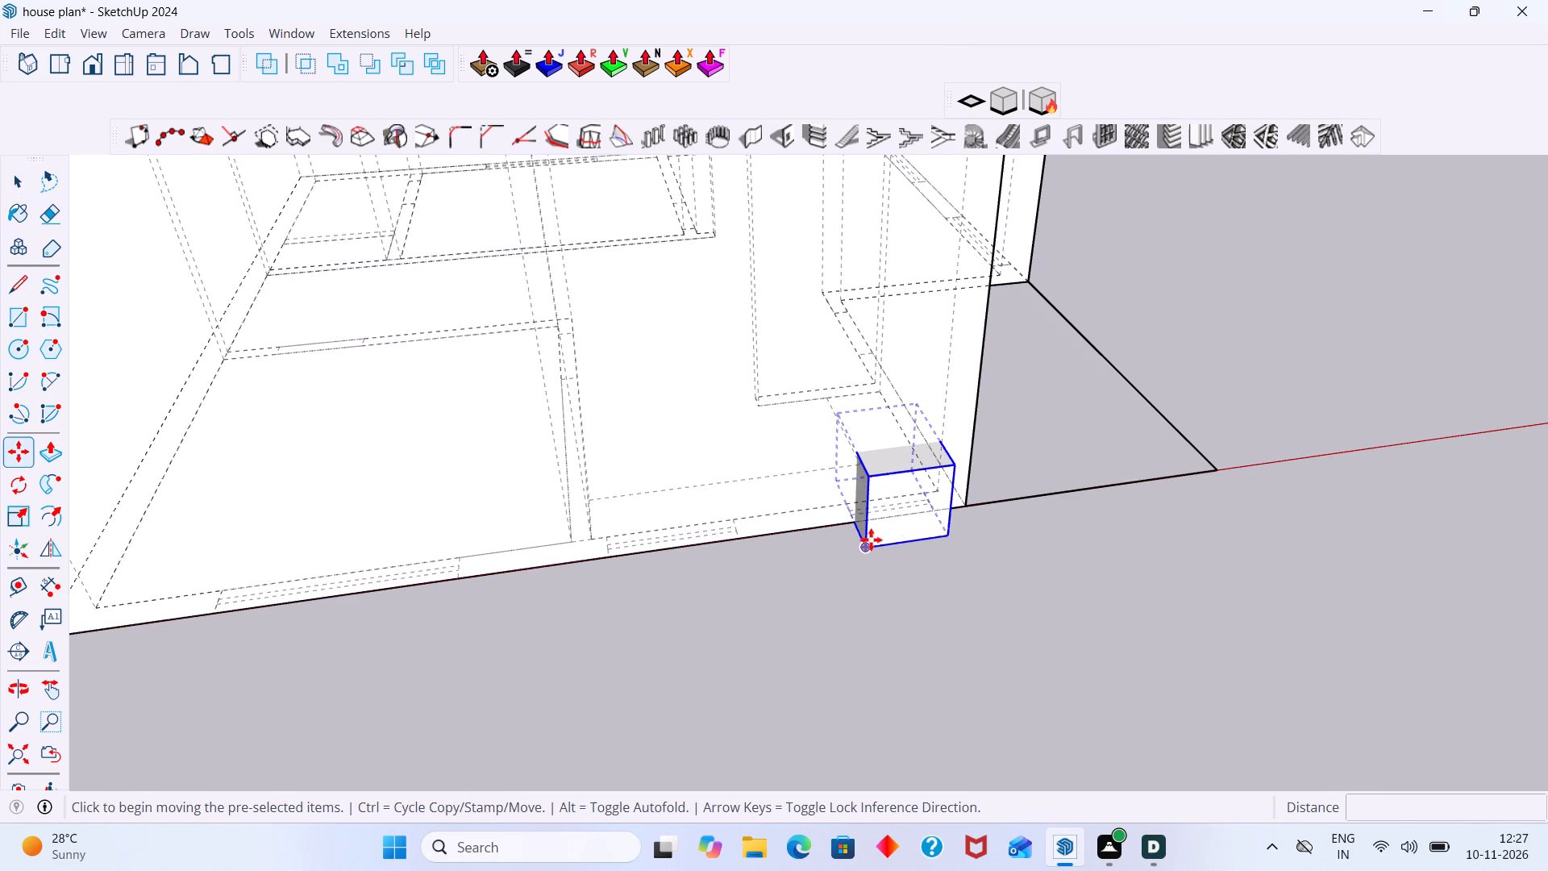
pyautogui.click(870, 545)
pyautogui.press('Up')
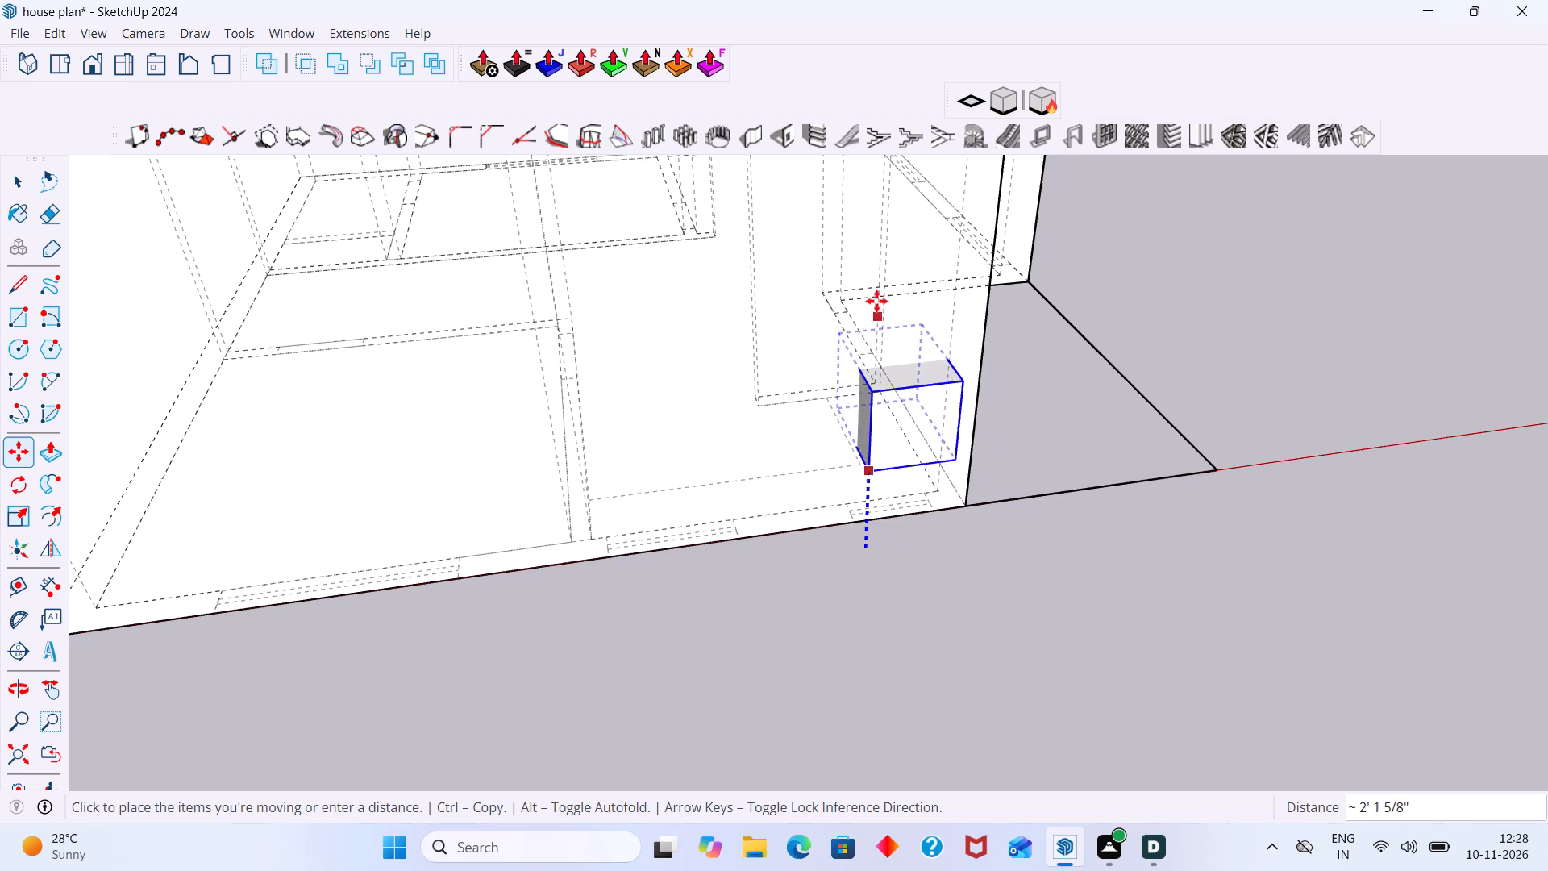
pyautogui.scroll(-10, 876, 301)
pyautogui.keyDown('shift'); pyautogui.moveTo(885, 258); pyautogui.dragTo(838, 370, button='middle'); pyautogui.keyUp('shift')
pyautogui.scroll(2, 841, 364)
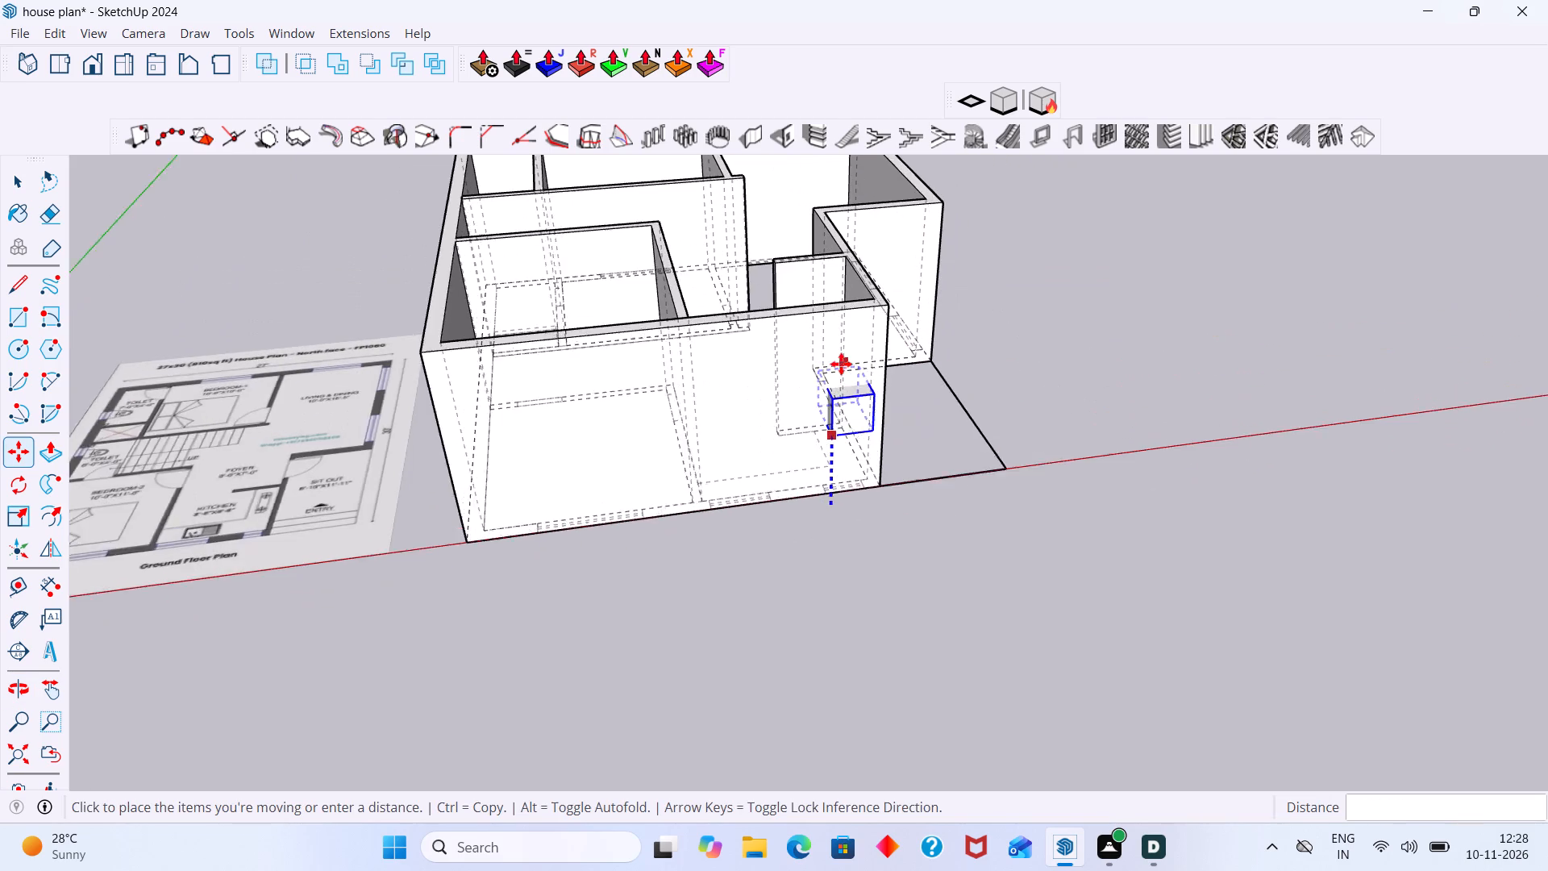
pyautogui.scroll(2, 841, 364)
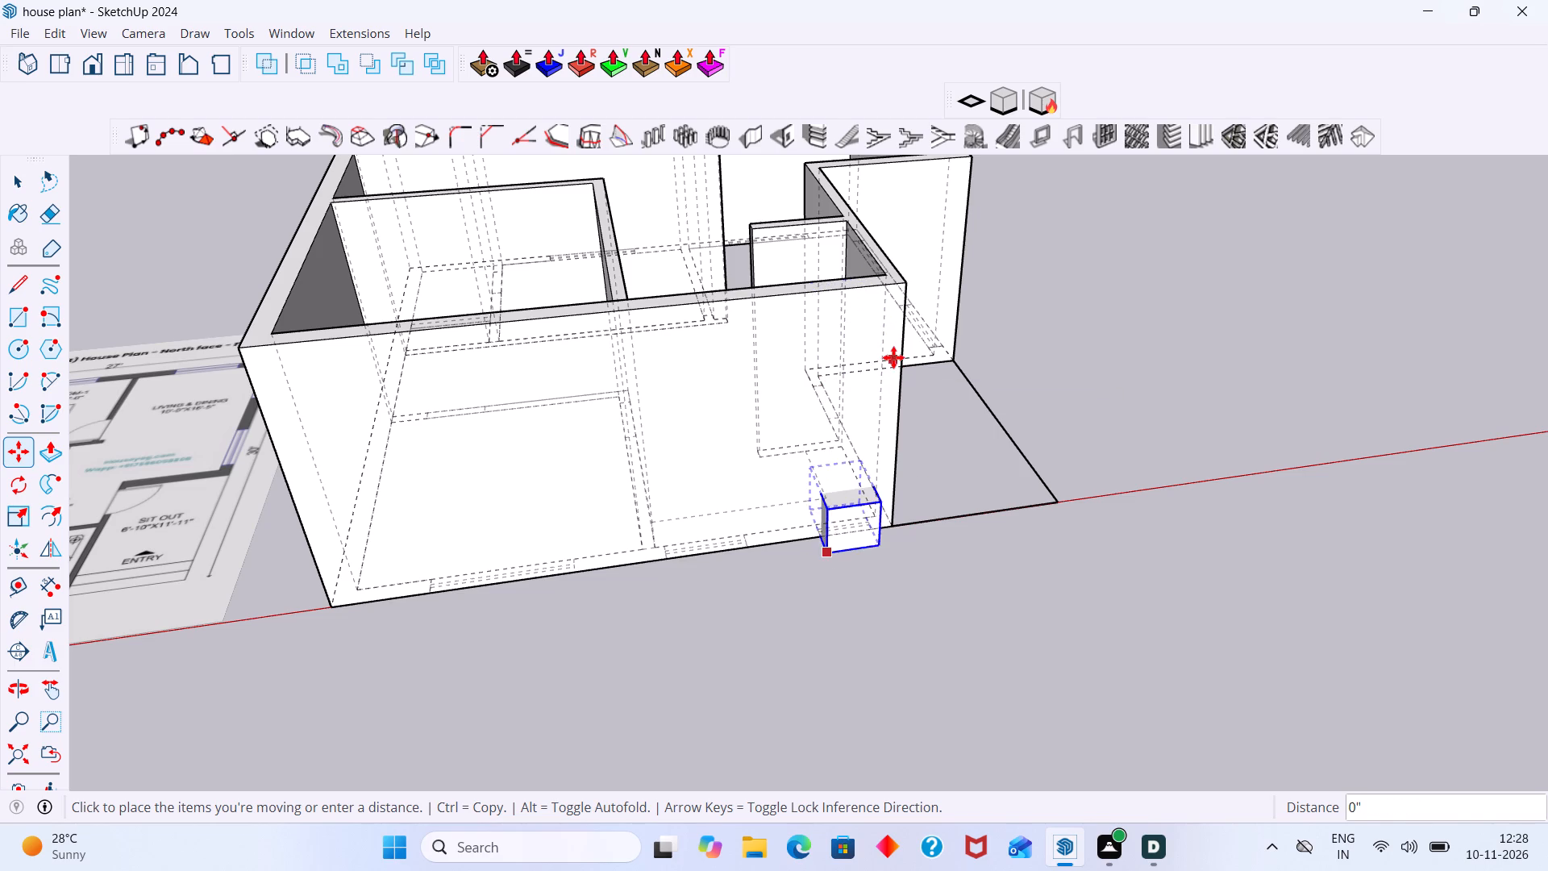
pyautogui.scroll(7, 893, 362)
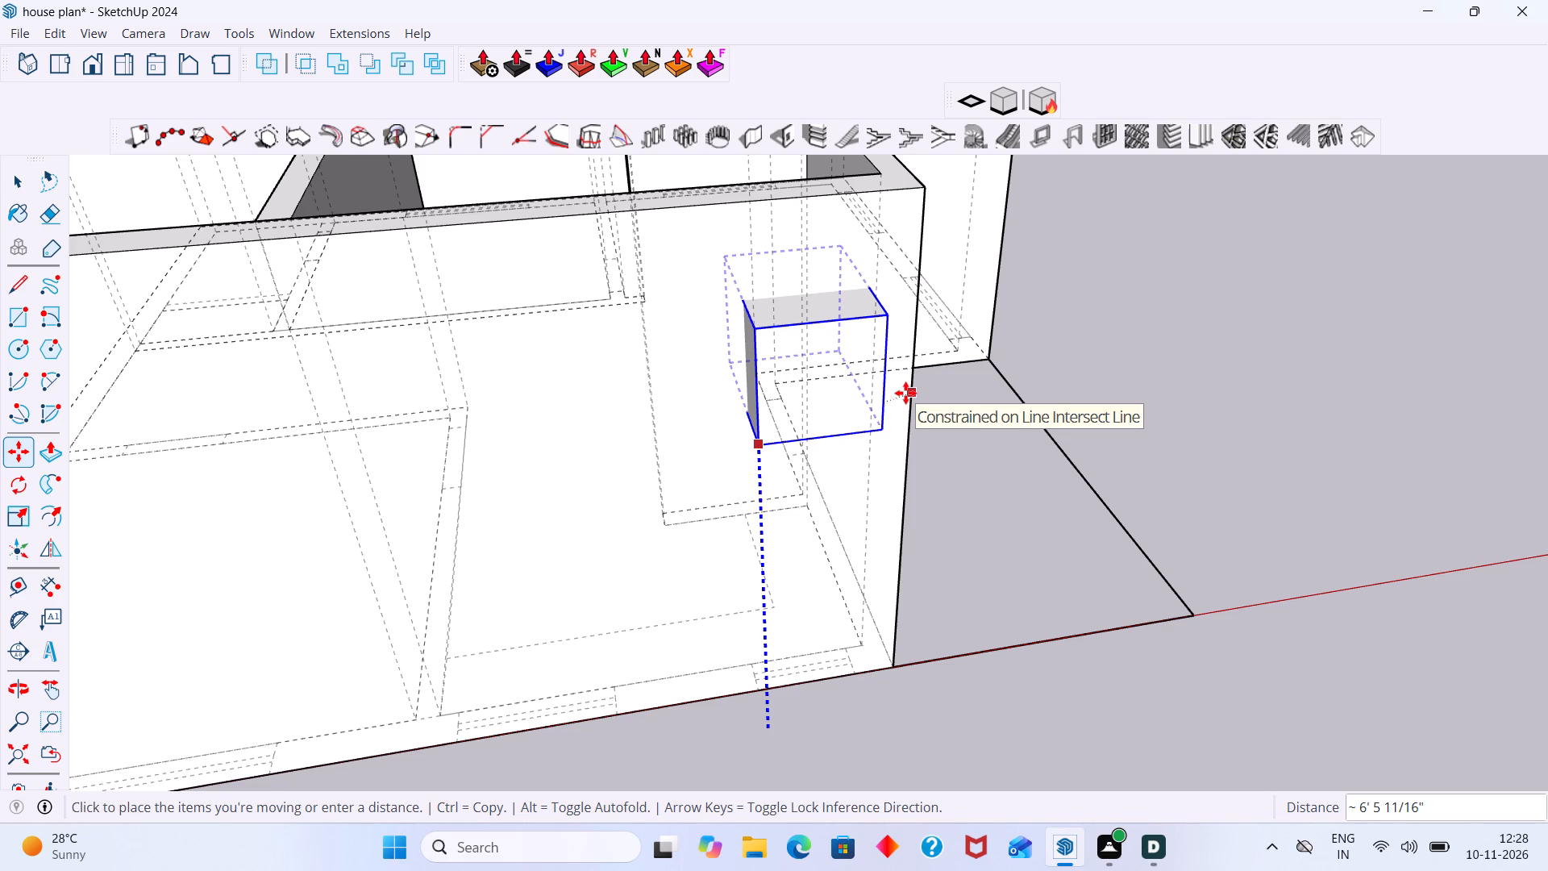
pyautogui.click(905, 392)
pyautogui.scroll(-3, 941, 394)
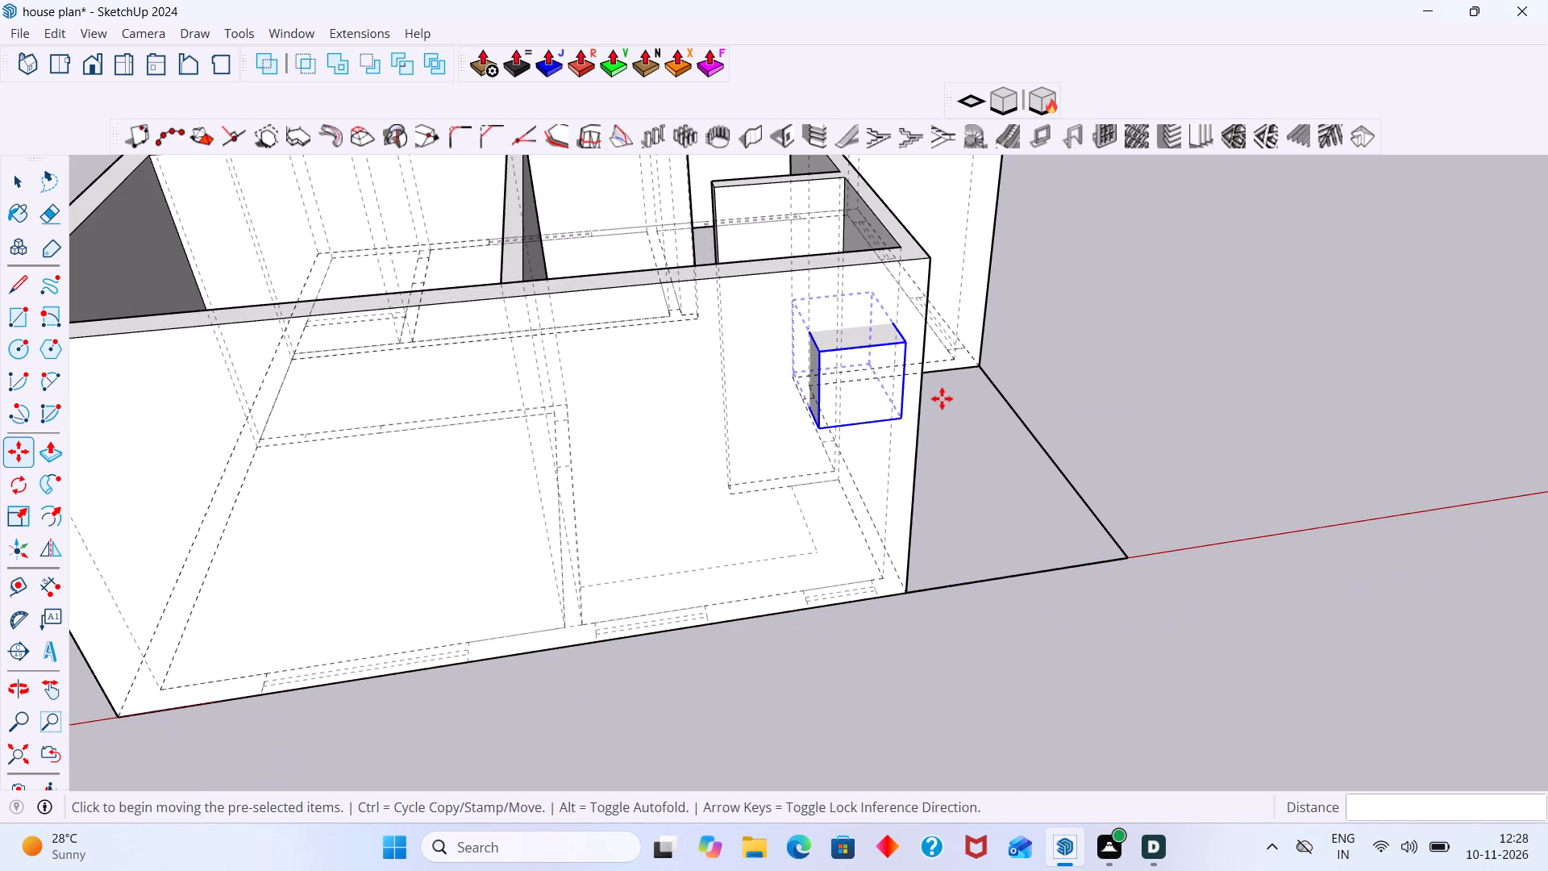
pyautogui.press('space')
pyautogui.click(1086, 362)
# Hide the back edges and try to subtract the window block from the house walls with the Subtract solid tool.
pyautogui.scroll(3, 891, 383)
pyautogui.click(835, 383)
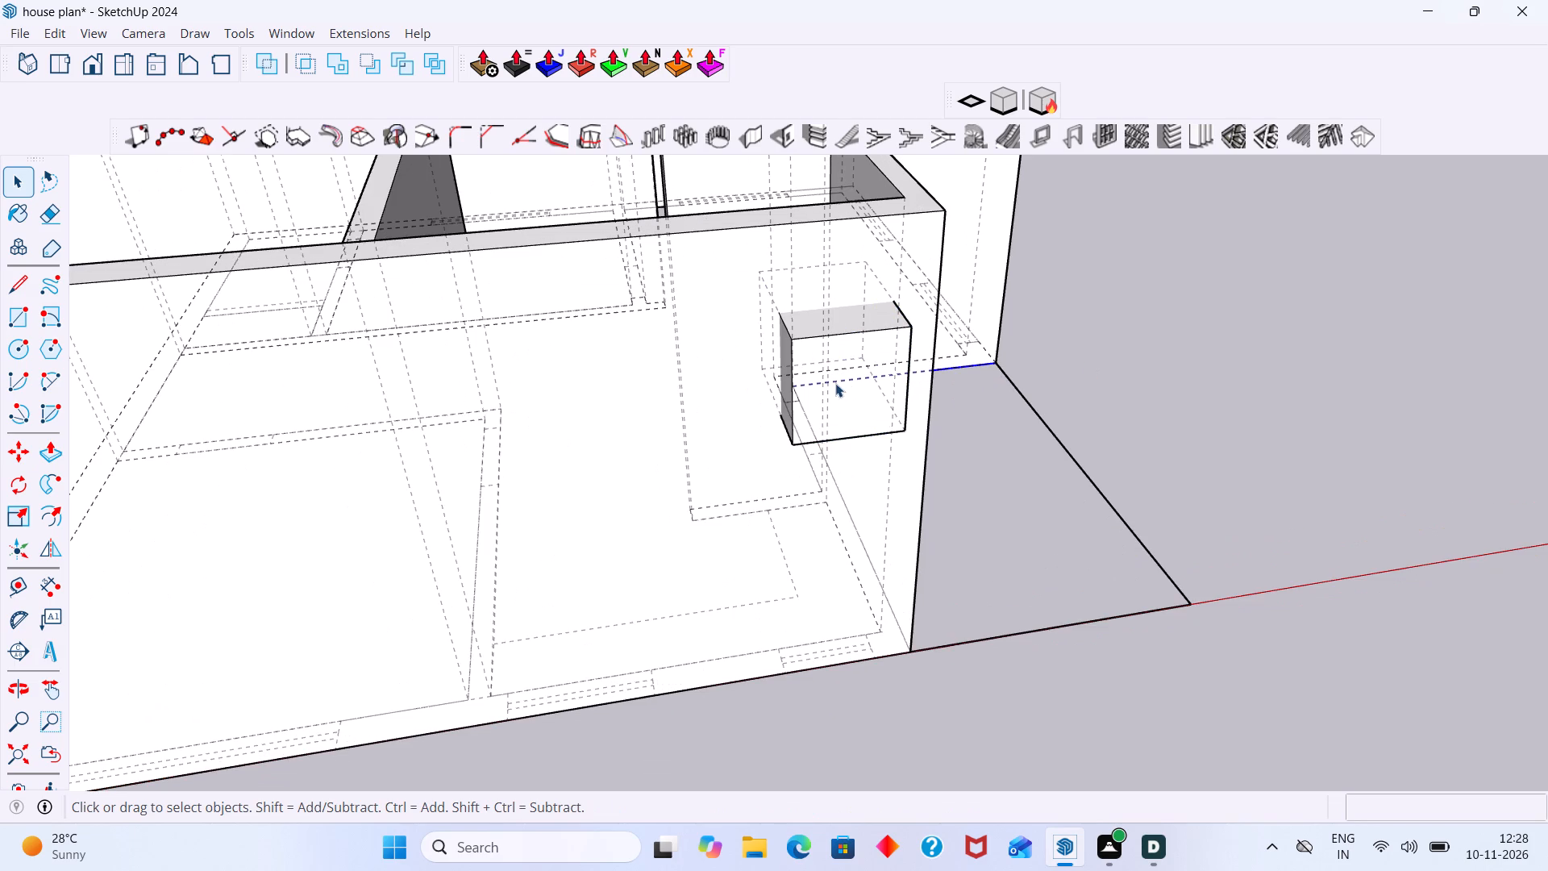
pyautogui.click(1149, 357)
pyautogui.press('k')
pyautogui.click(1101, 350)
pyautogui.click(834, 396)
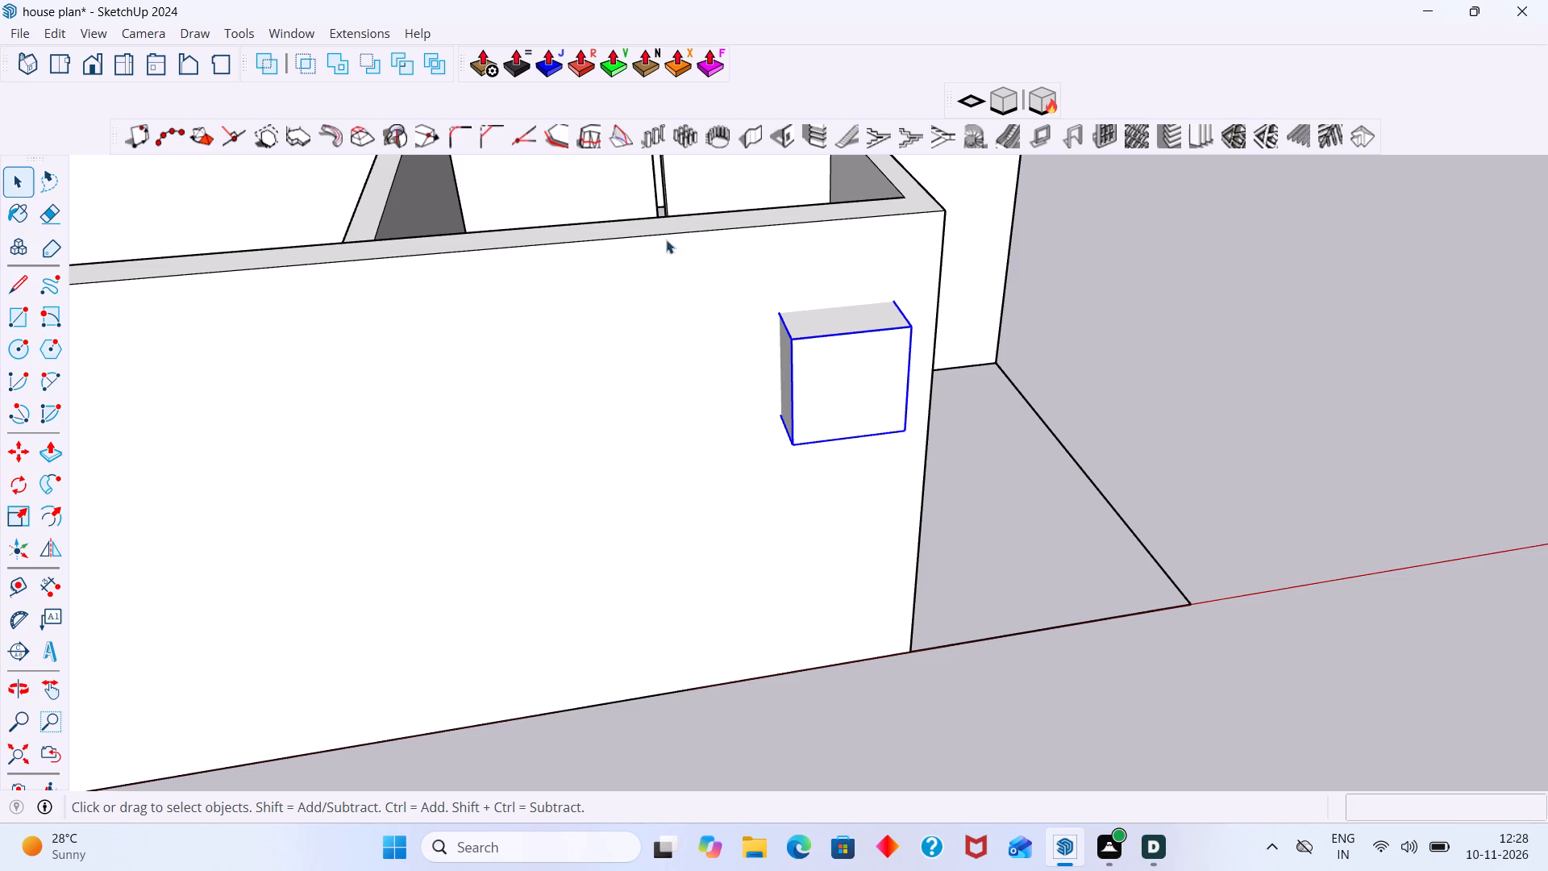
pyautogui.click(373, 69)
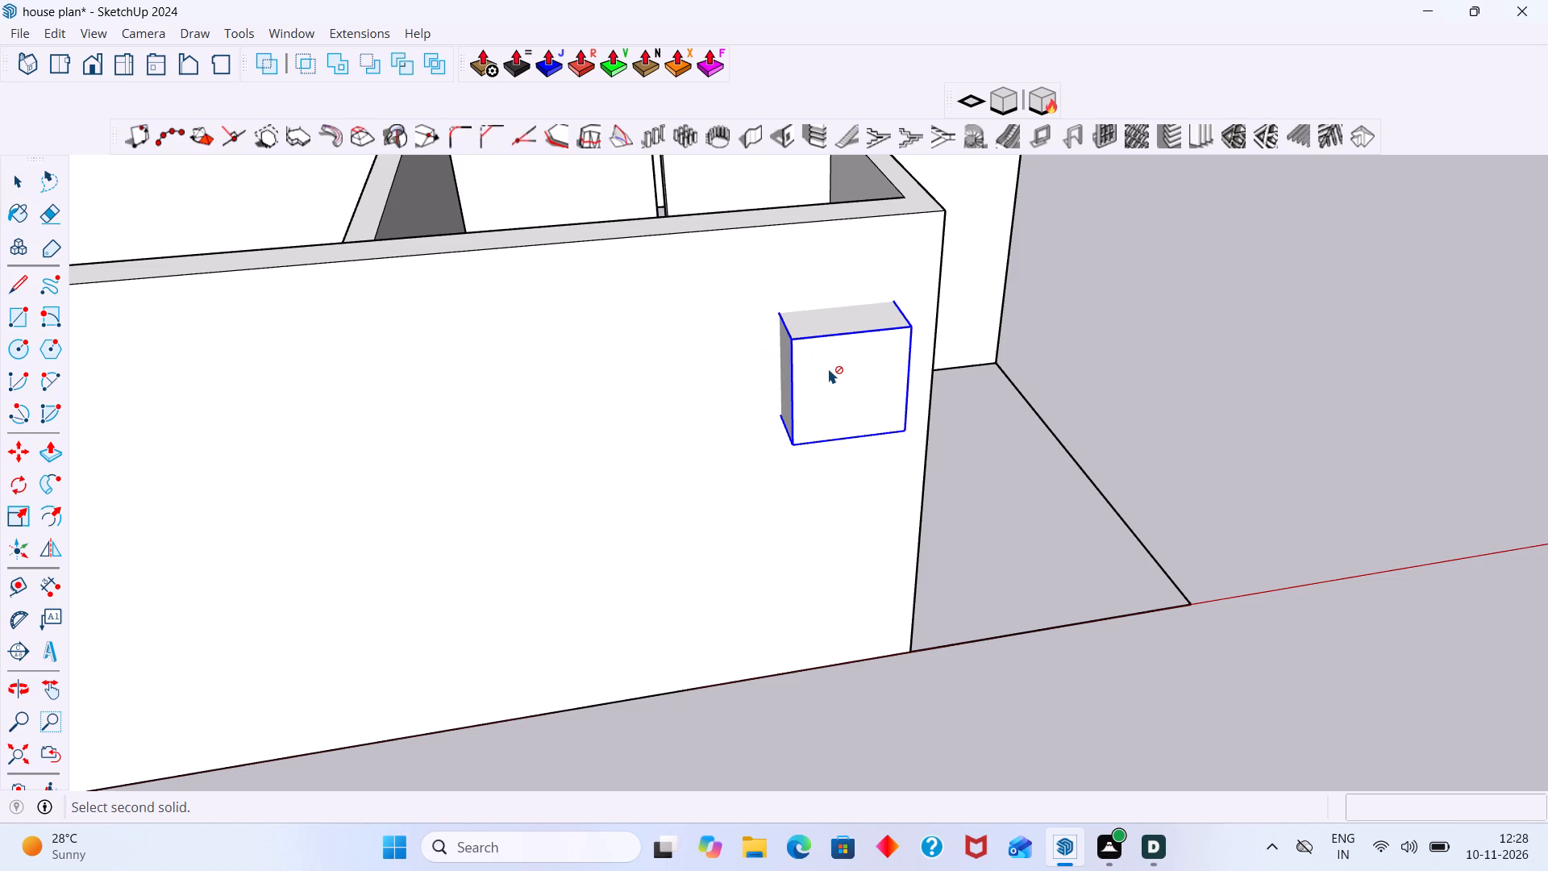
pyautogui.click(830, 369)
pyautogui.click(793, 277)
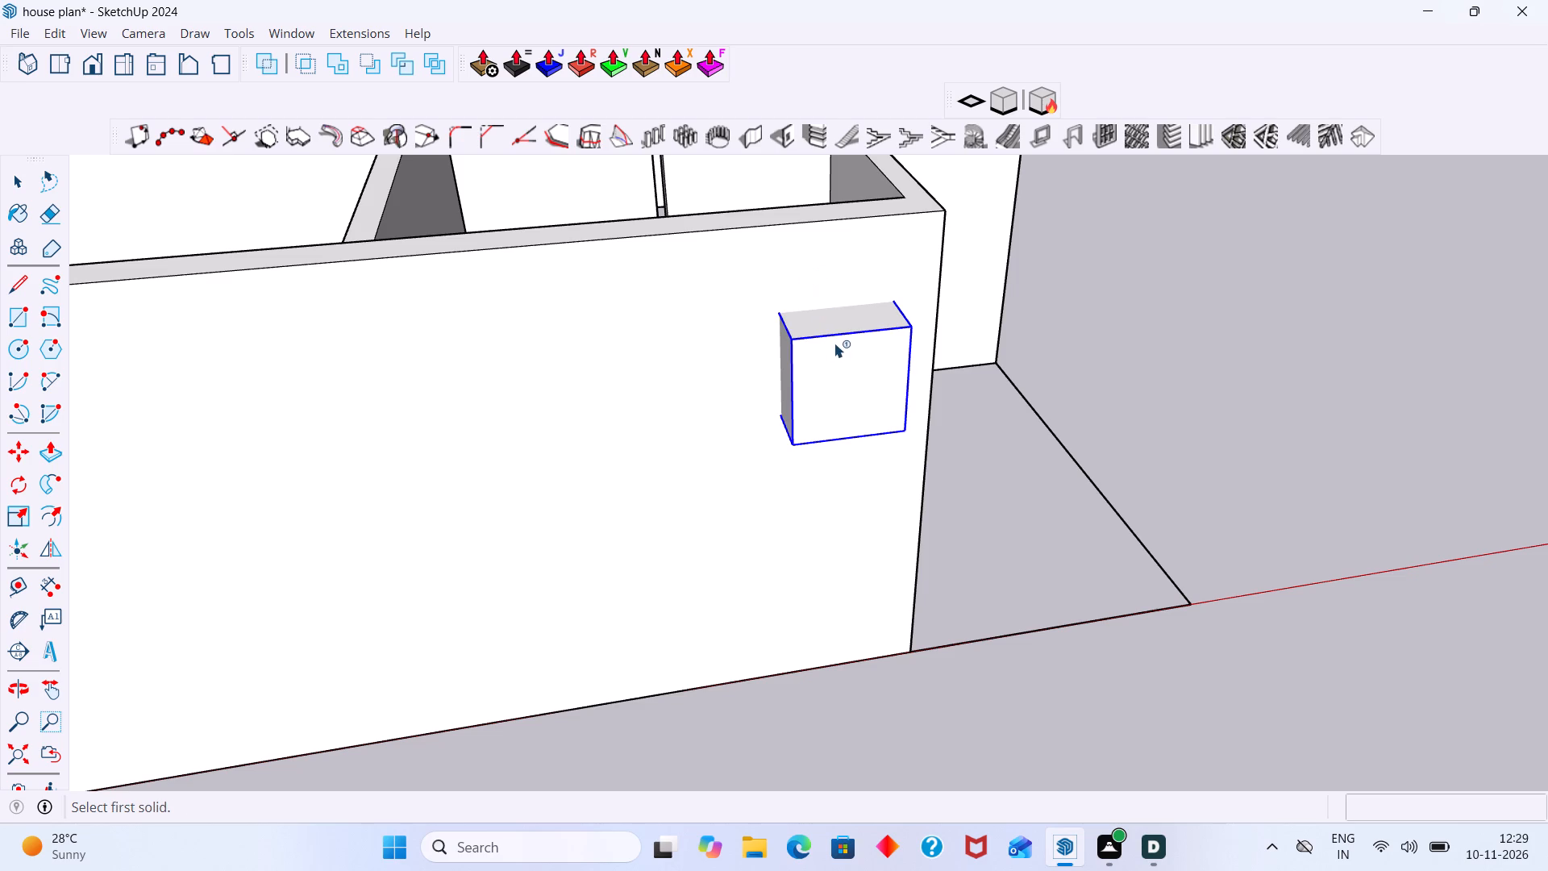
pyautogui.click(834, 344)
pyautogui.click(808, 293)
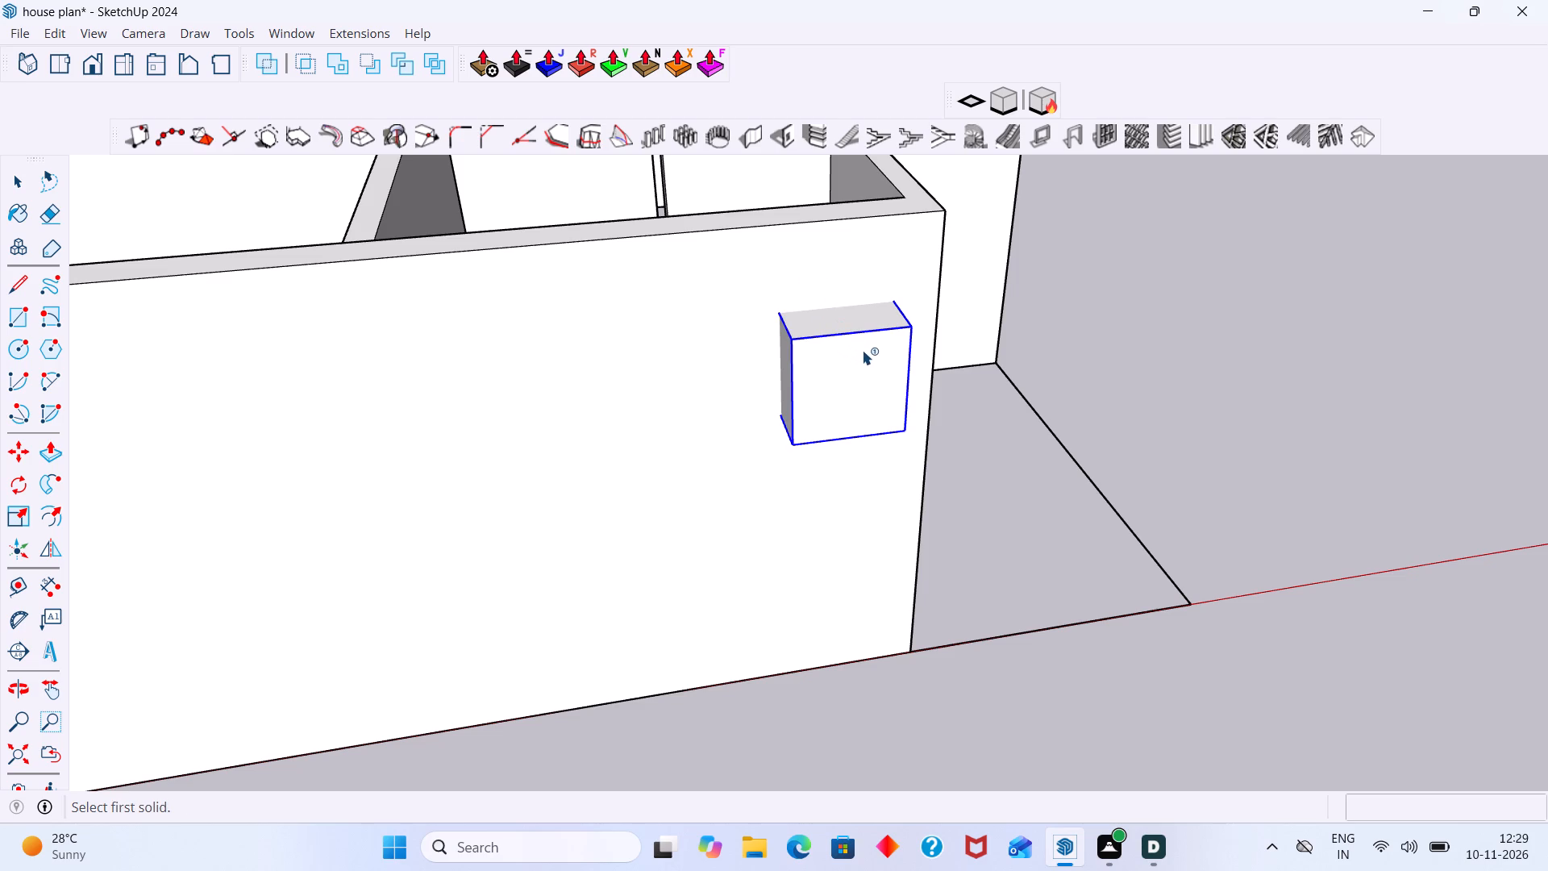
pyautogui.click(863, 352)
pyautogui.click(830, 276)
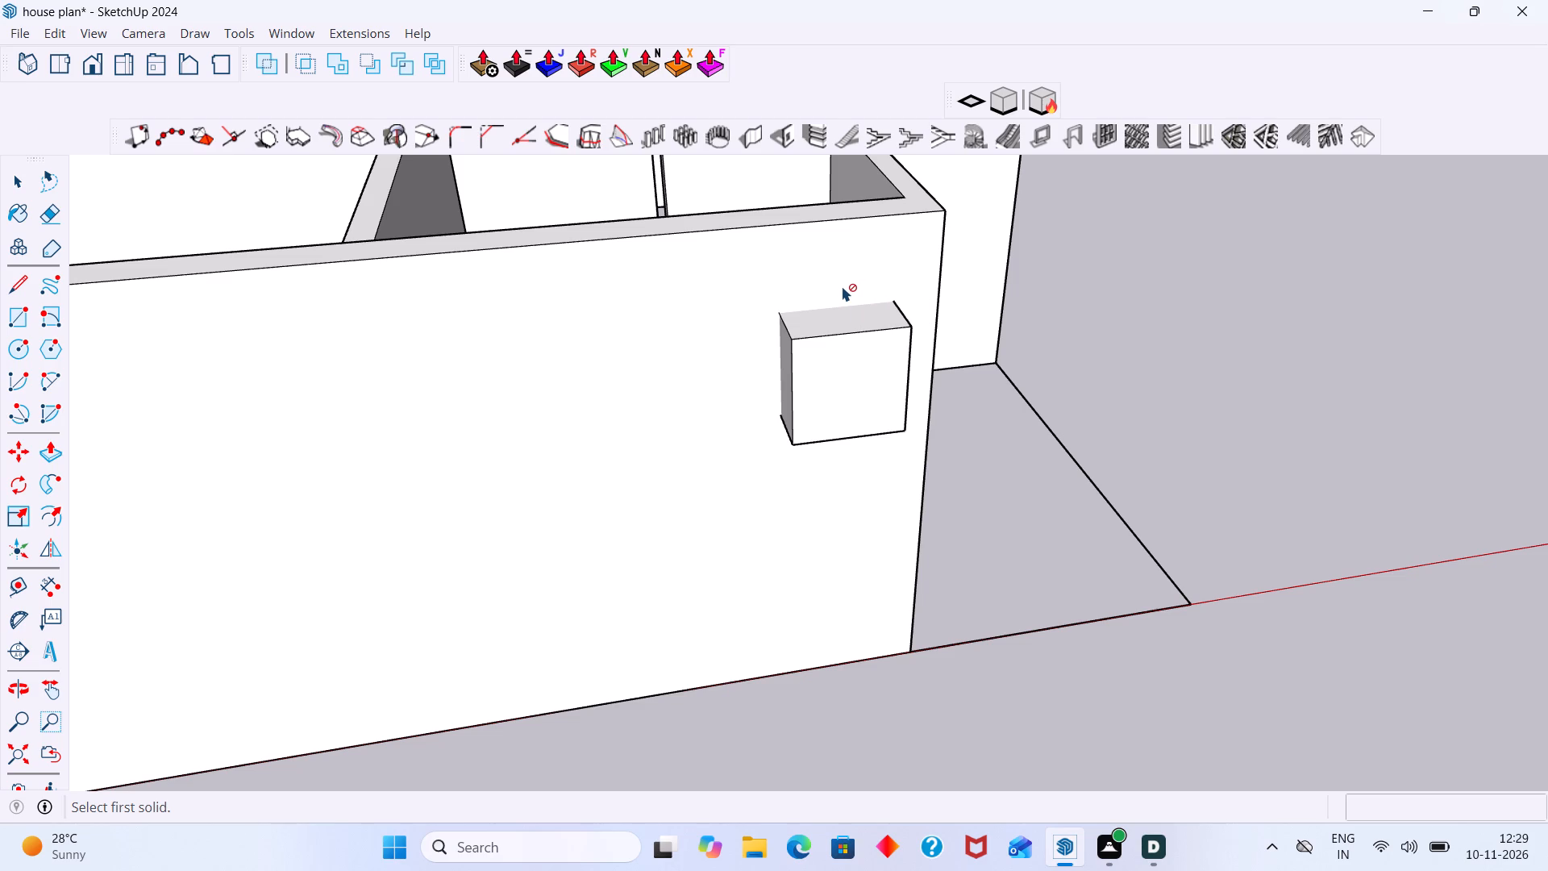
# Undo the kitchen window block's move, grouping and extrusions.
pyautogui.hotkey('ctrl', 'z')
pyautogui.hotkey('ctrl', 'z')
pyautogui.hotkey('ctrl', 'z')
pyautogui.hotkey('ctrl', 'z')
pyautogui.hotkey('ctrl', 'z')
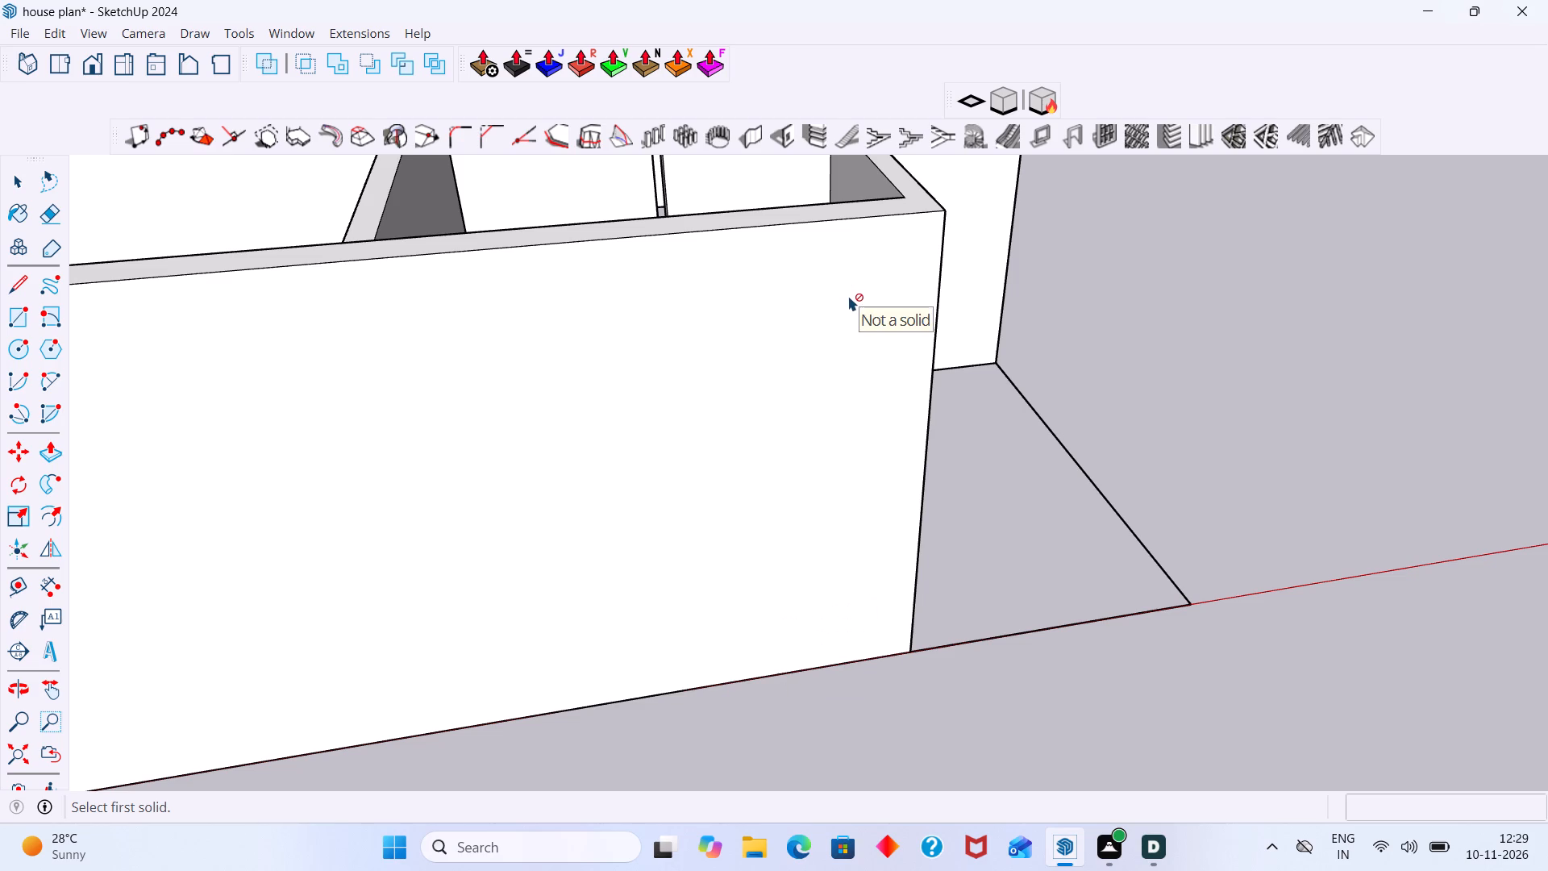
# Show the back edges and place vertical guides at the bedroom-2 window's edges, about 3' 4" and 11' 11" from the wall's opposite corners.
pyautogui.press('space')
pyautogui.press('k')
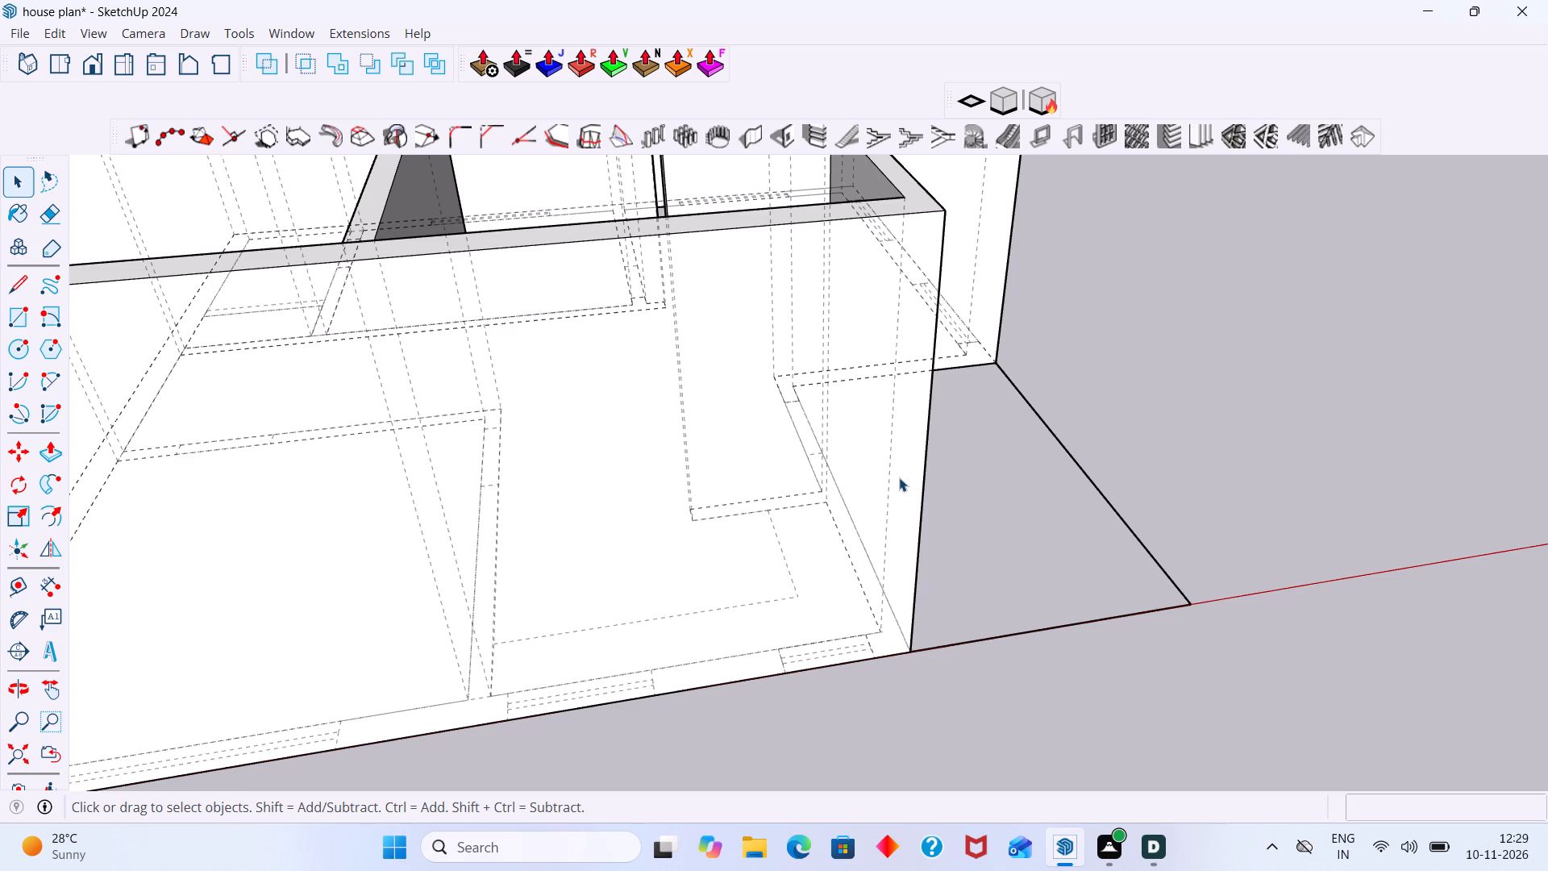
pyautogui.scroll(-10, 897, 481)
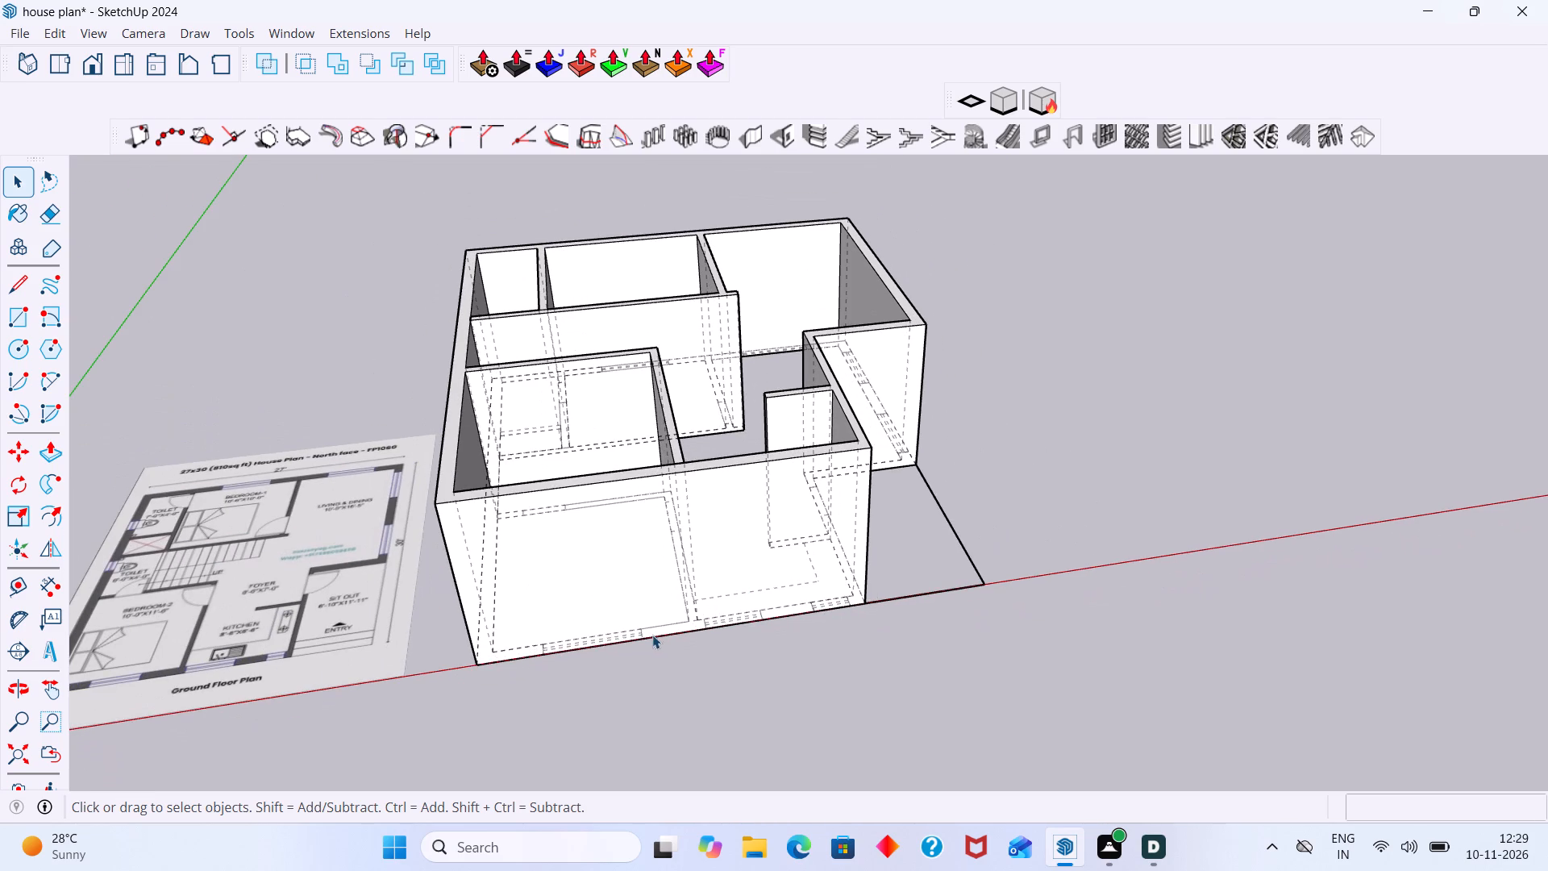
pyautogui.scroll(1, 593, 650)
pyautogui.press('t')
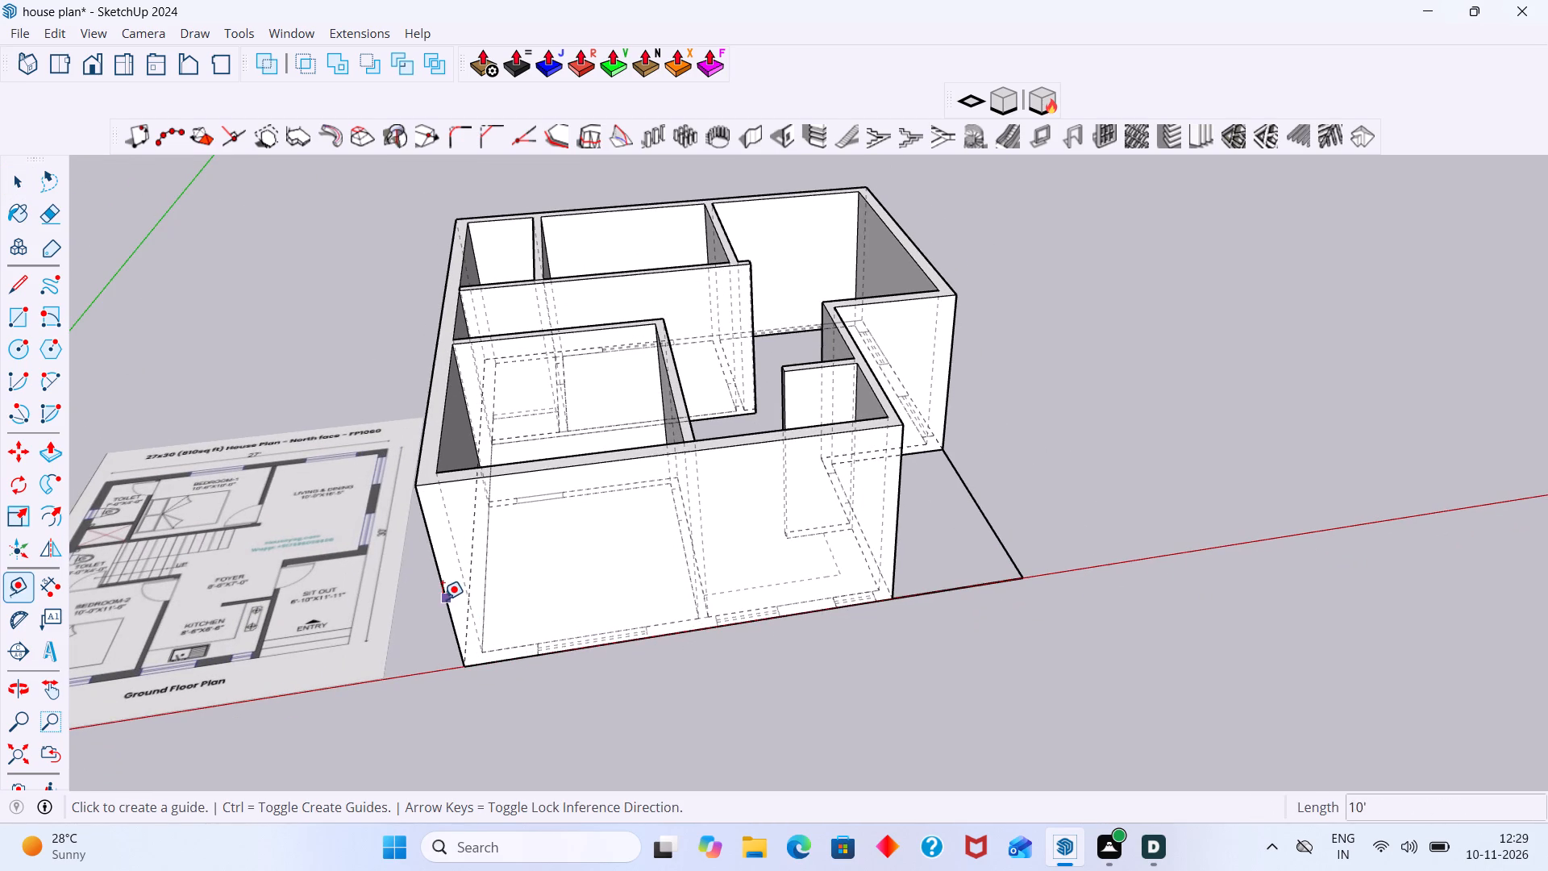
pyautogui.click(441, 574)
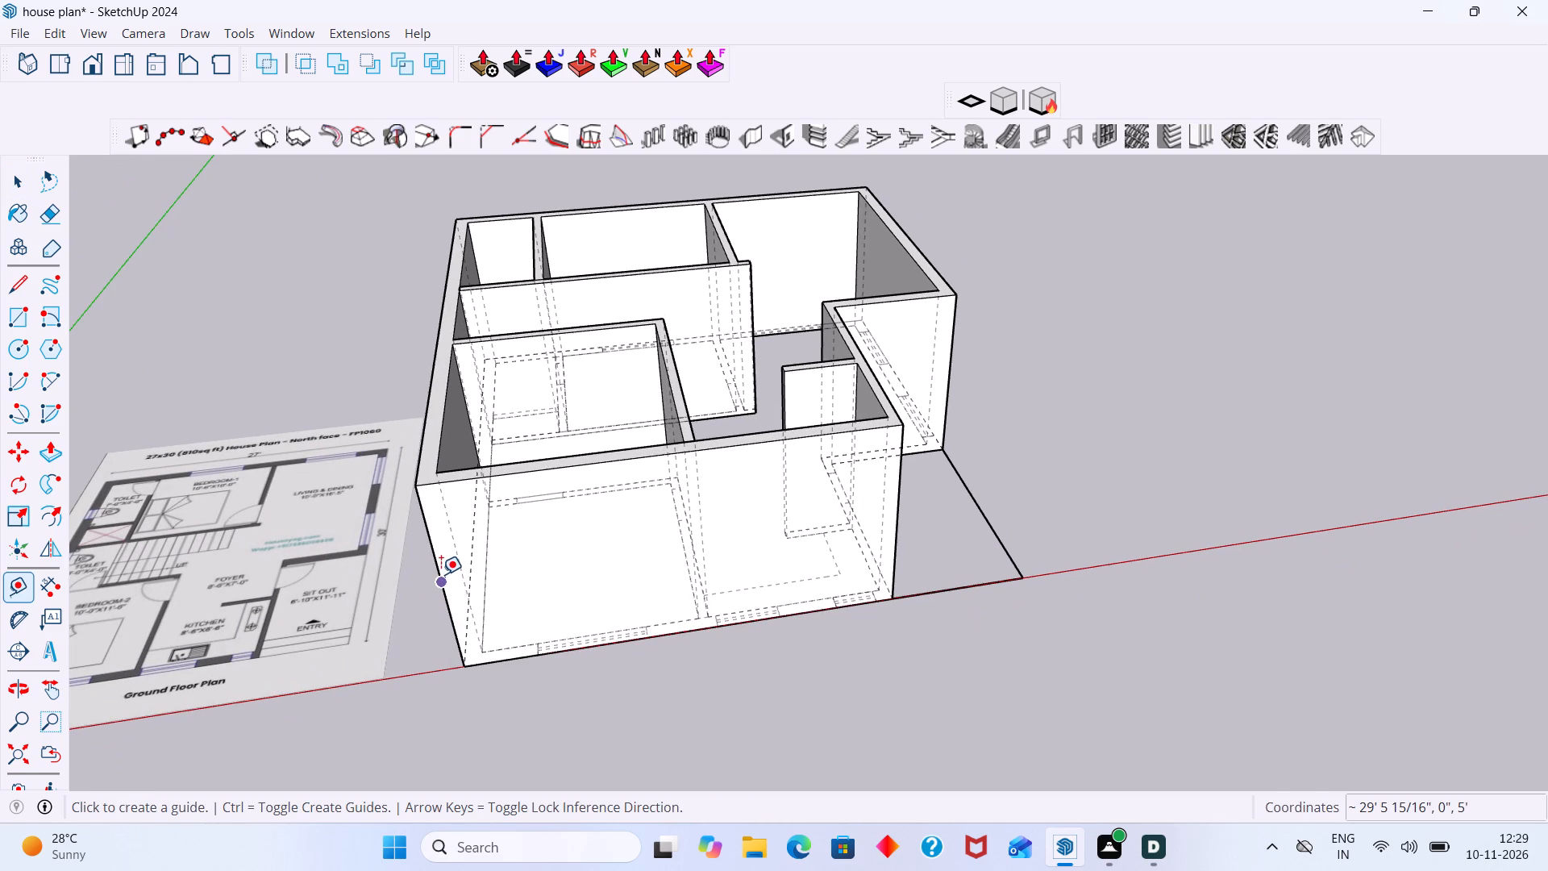
pyautogui.click(539, 640)
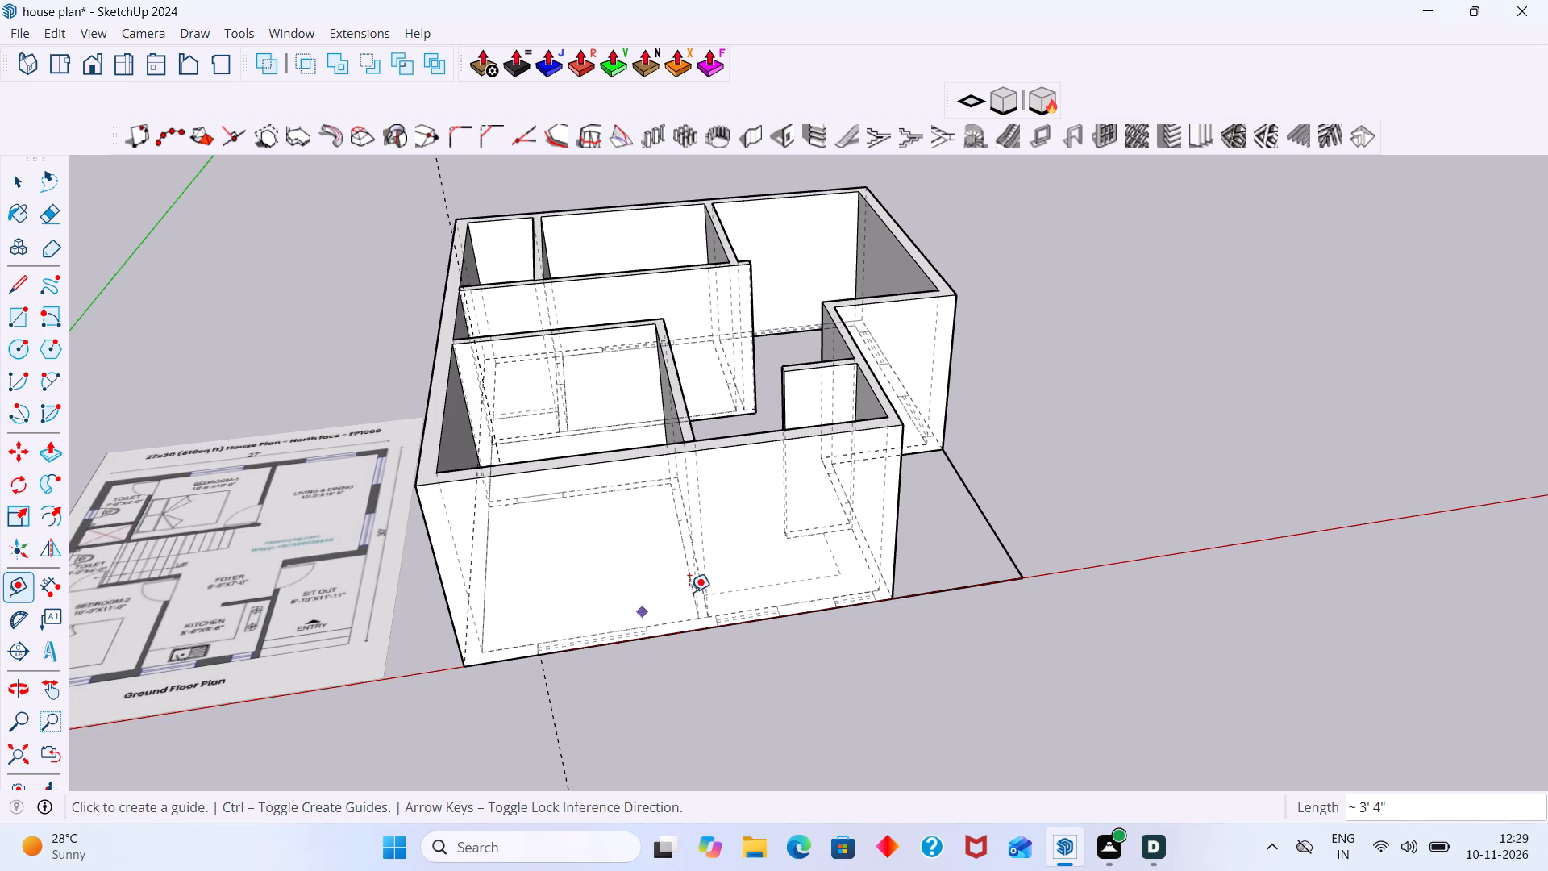
pyautogui.click(899, 496)
pyautogui.click(647, 625)
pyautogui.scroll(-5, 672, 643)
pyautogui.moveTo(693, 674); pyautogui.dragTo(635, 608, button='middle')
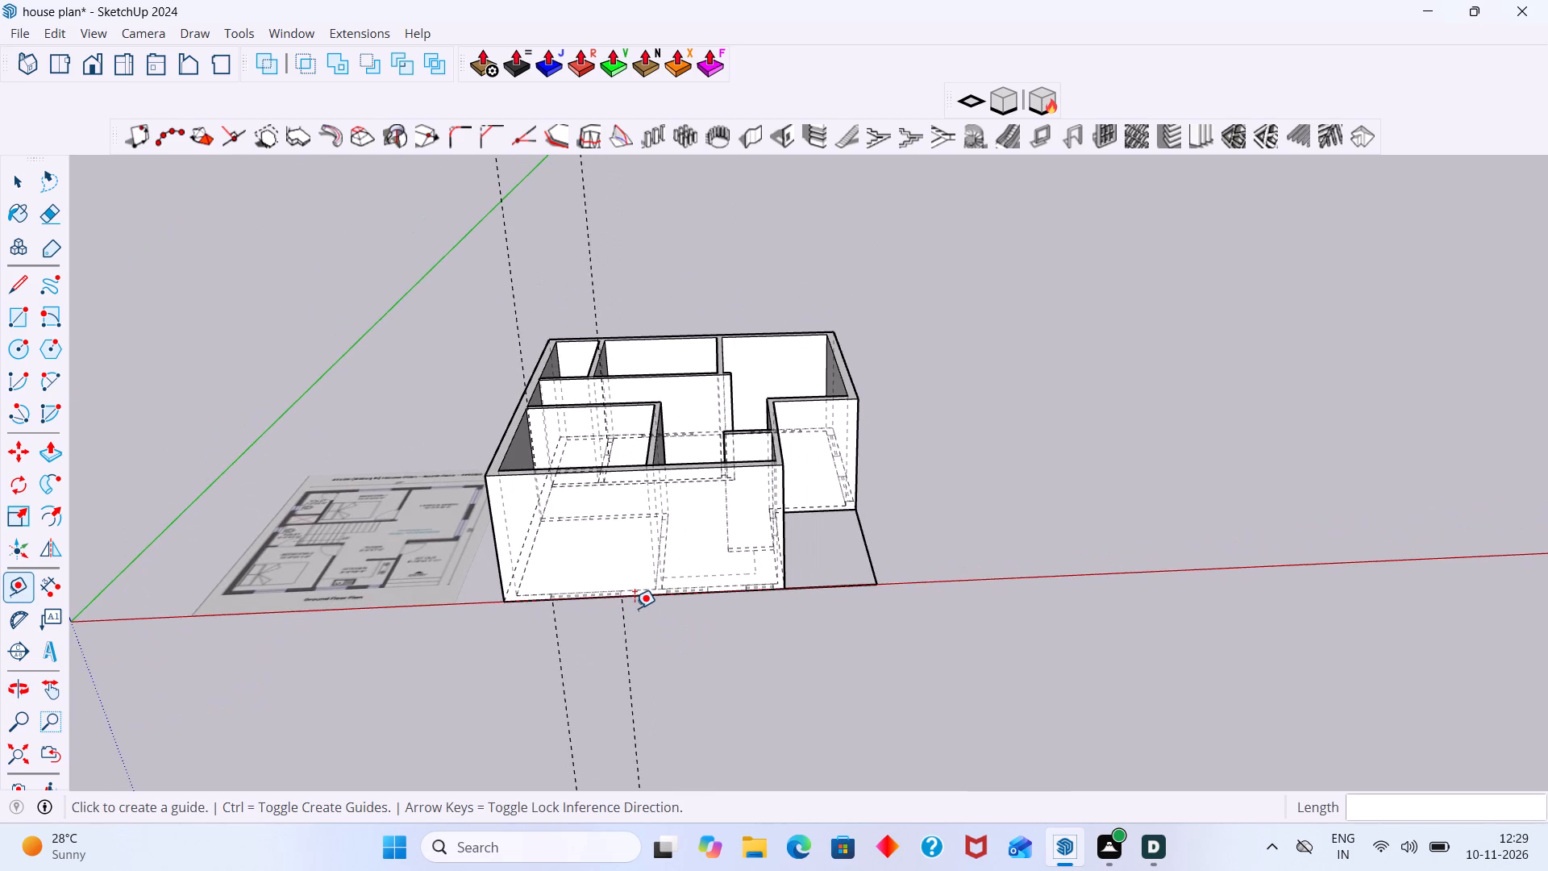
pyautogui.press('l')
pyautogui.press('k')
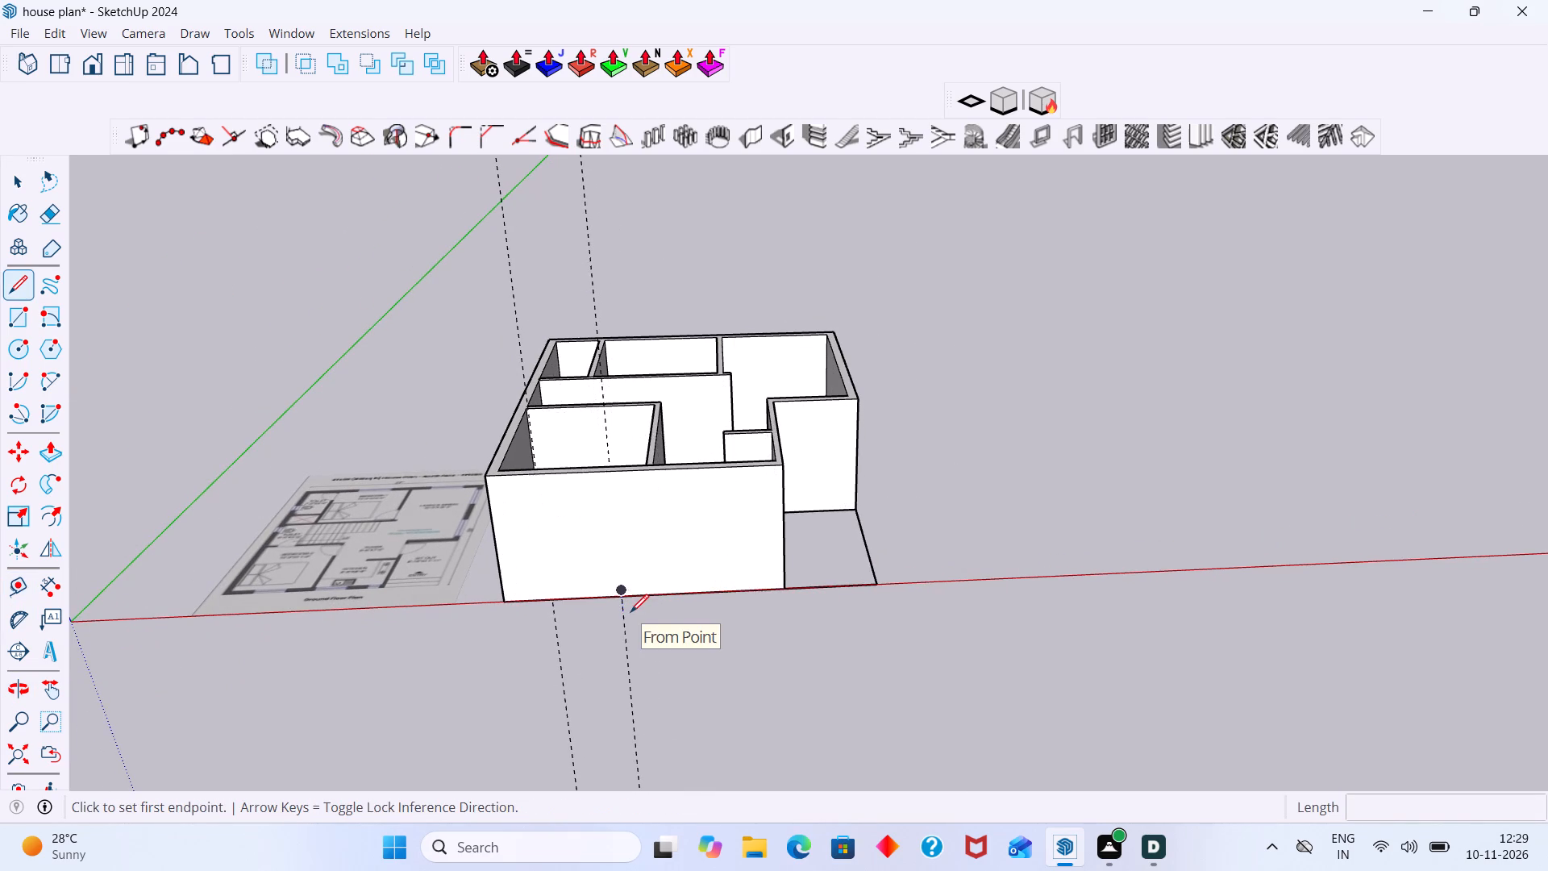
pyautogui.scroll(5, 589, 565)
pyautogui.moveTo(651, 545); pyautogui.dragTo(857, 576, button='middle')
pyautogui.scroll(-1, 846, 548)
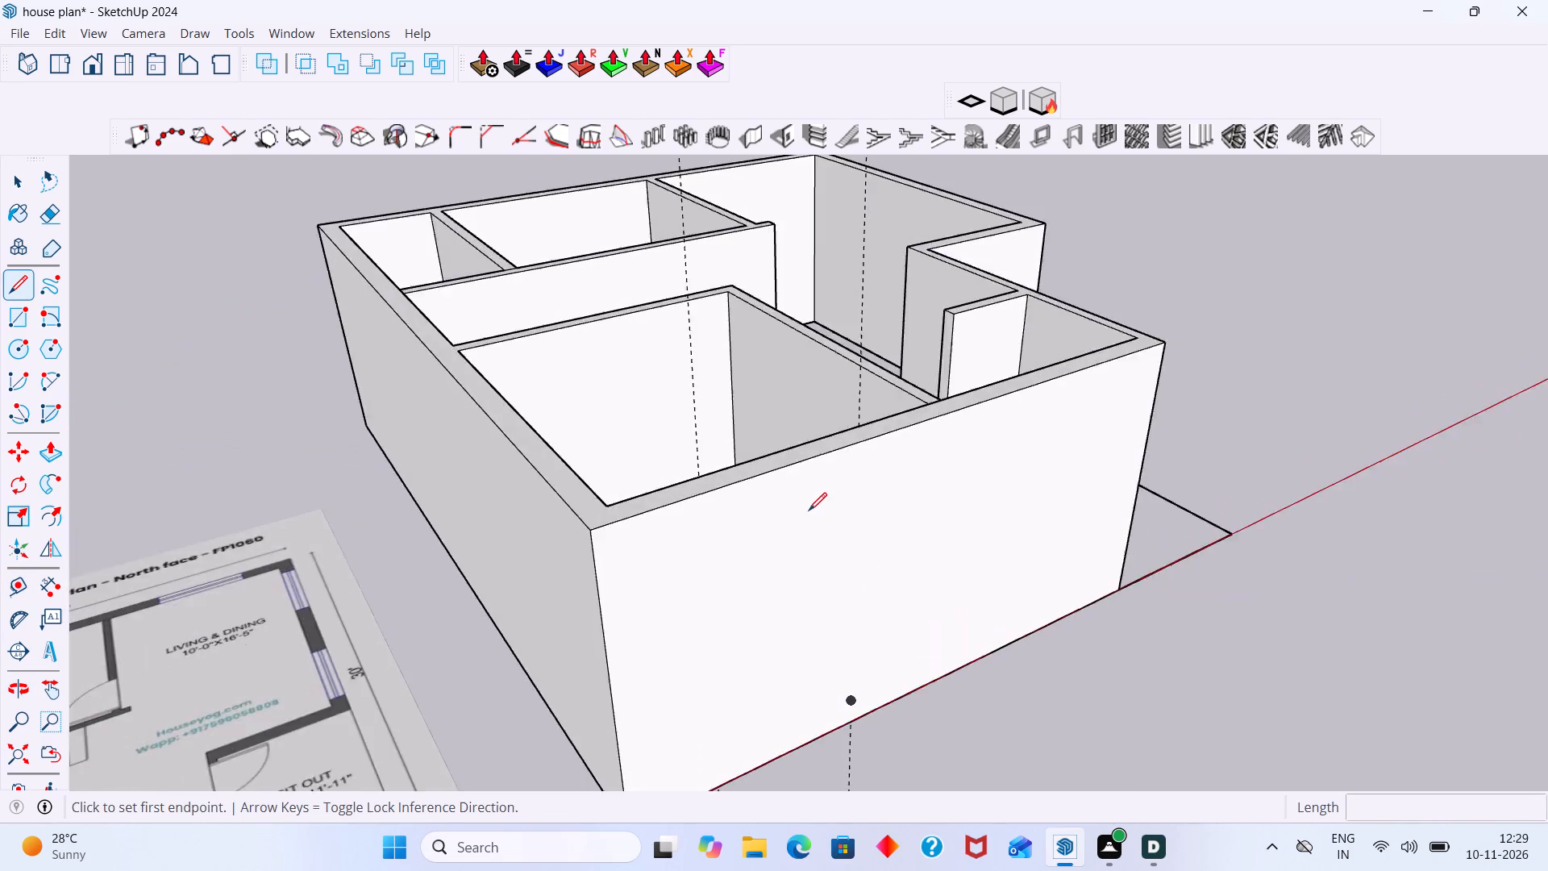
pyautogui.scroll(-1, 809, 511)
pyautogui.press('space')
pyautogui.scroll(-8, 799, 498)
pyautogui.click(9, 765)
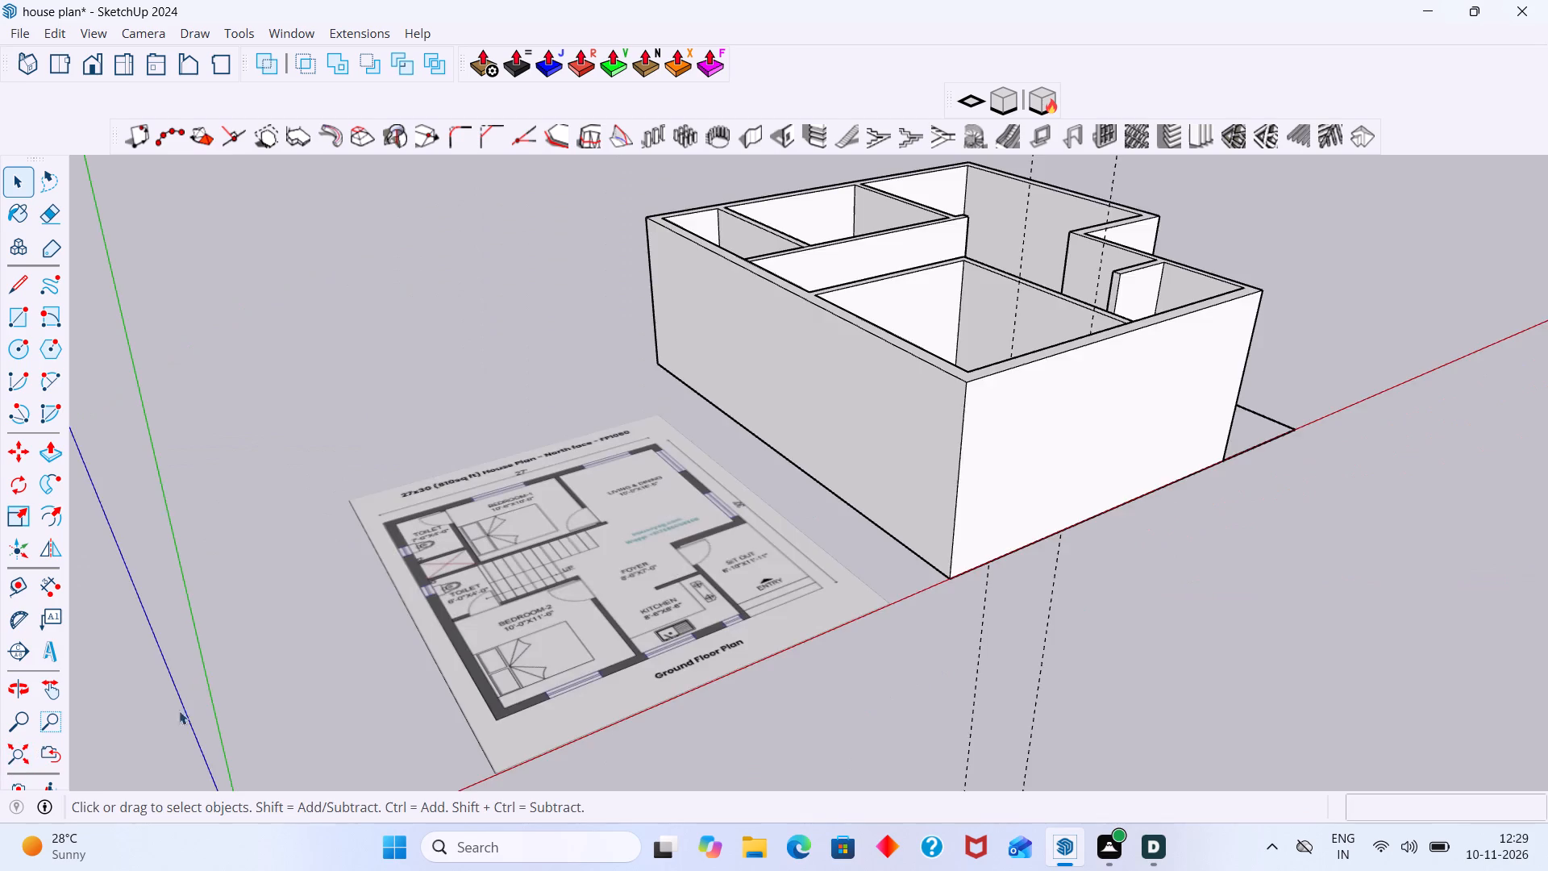
# Hide nothing else and move both bedroom-2 window guides together 9" out to the wall's outer face.
pyautogui.scroll(-7, 387, 577)
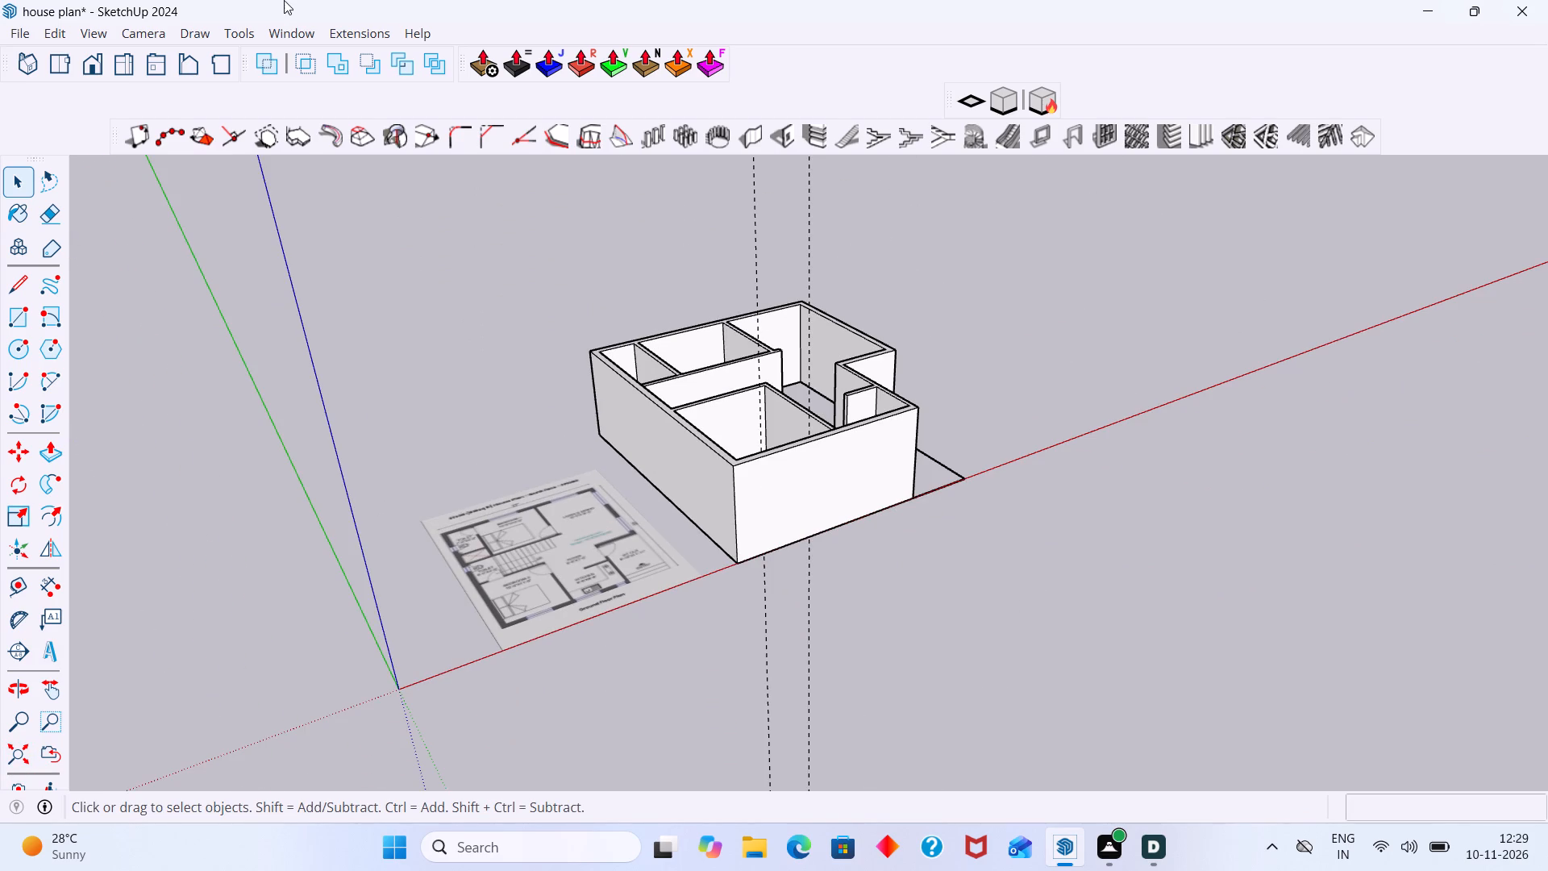
pyautogui.scroll(-5, 505, 290)
pyautogui.scroll(-2, 739, 420)
pyautogui.moveTo(743, 452); pyautogui.dragTo(614, 512, button='middle')
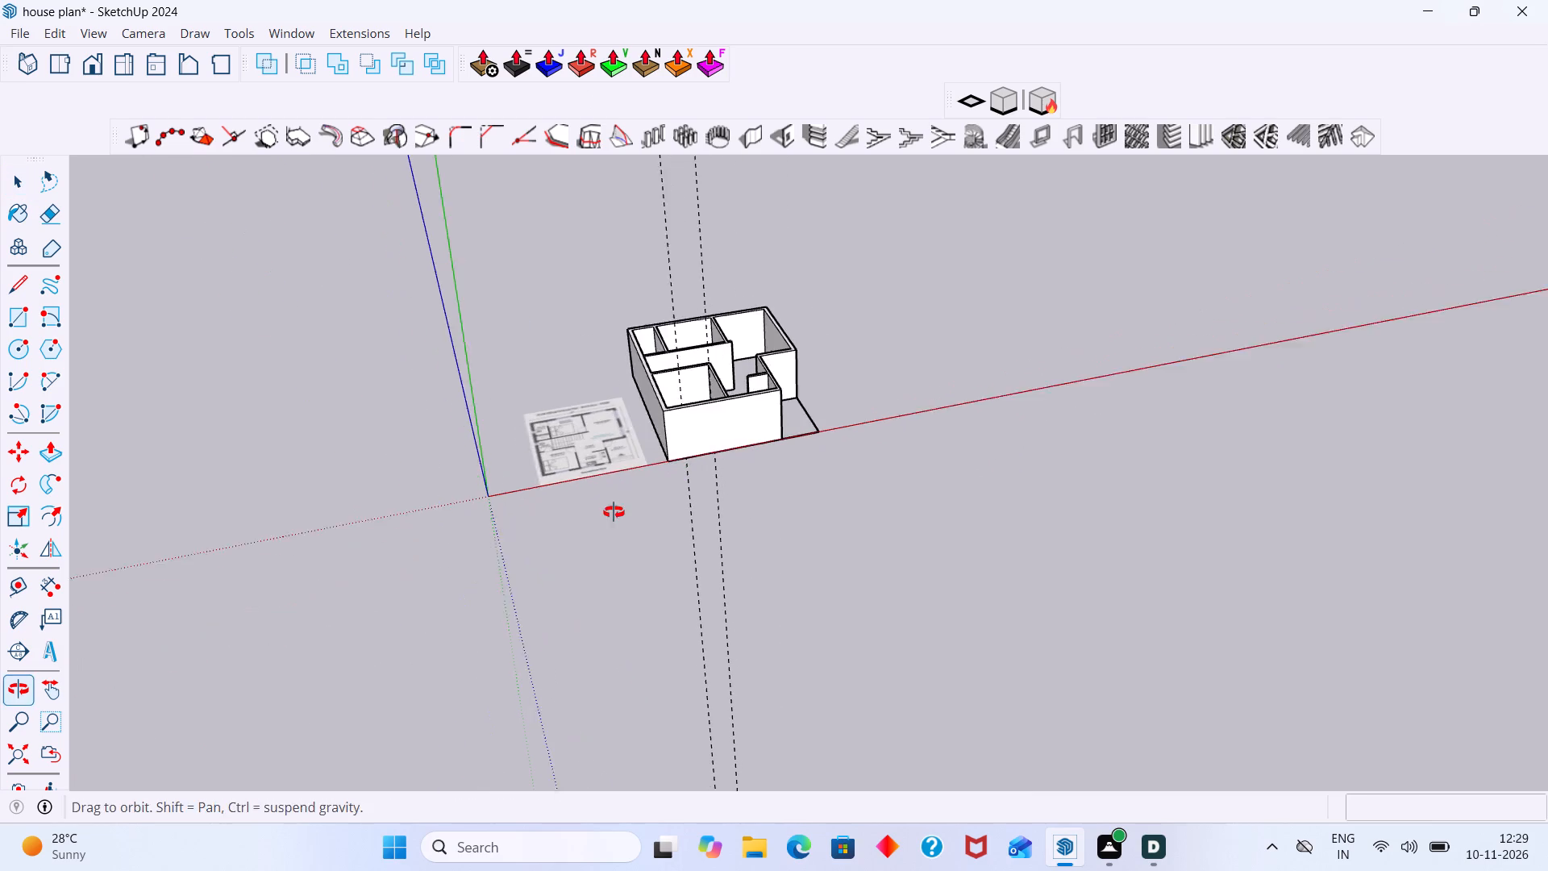
pyautogui.moveTo(614, 512); pyautogui.dragTo(609, 513, button='middle')
pyautogui.scroll(8, 724, 383)
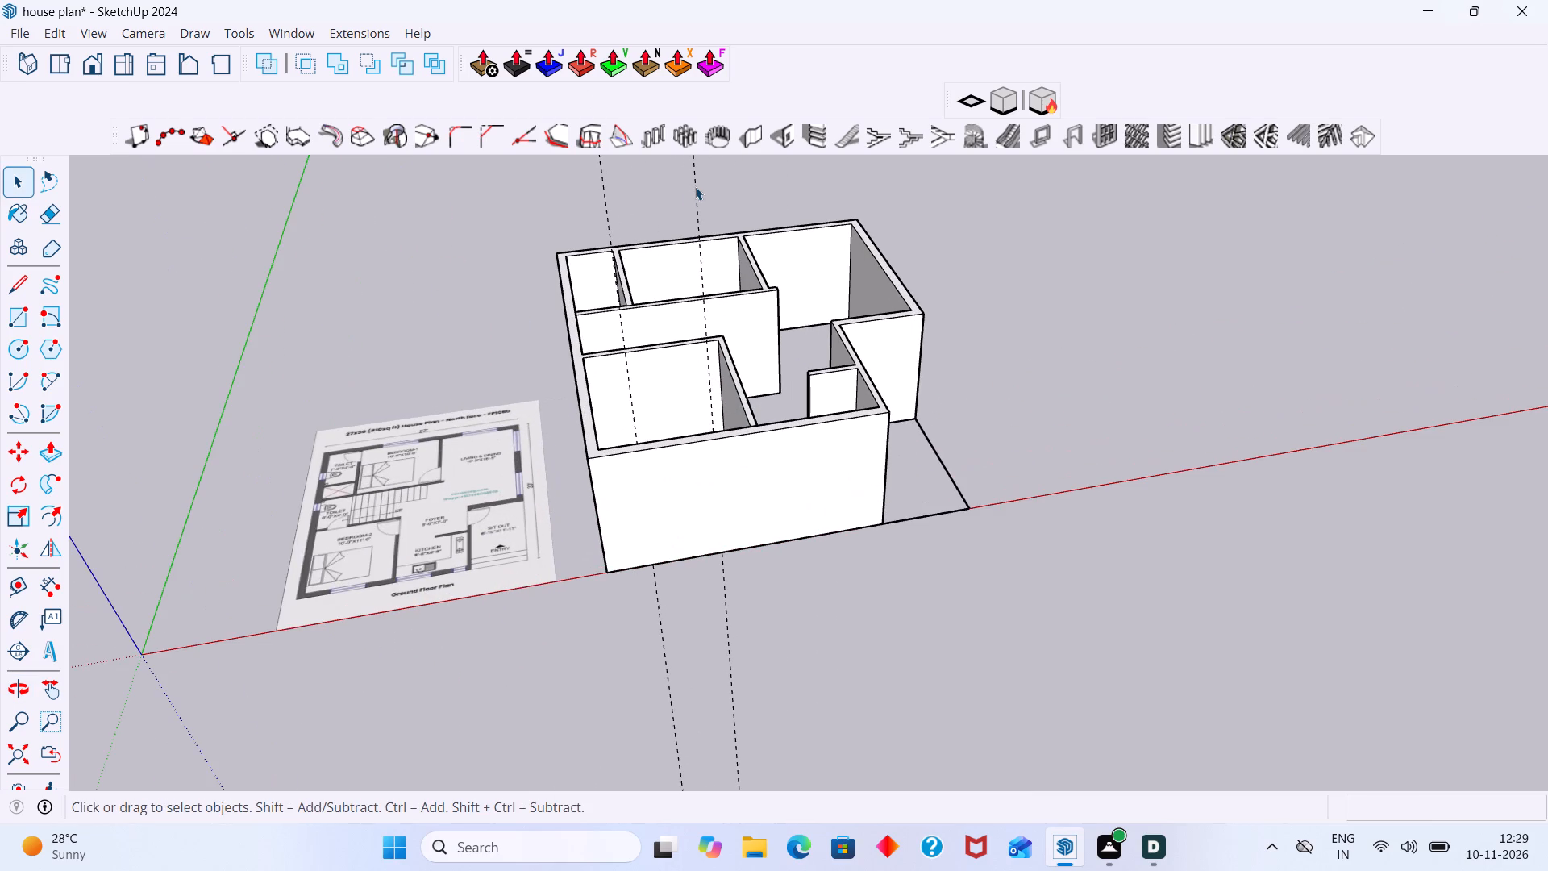
pyautogui.click(696, 186)
pyautogui.click(604, 202)
pyautogui.keyDown('shift'); pyautogui.click(696, 189); pyautogui.keyUp('shift')
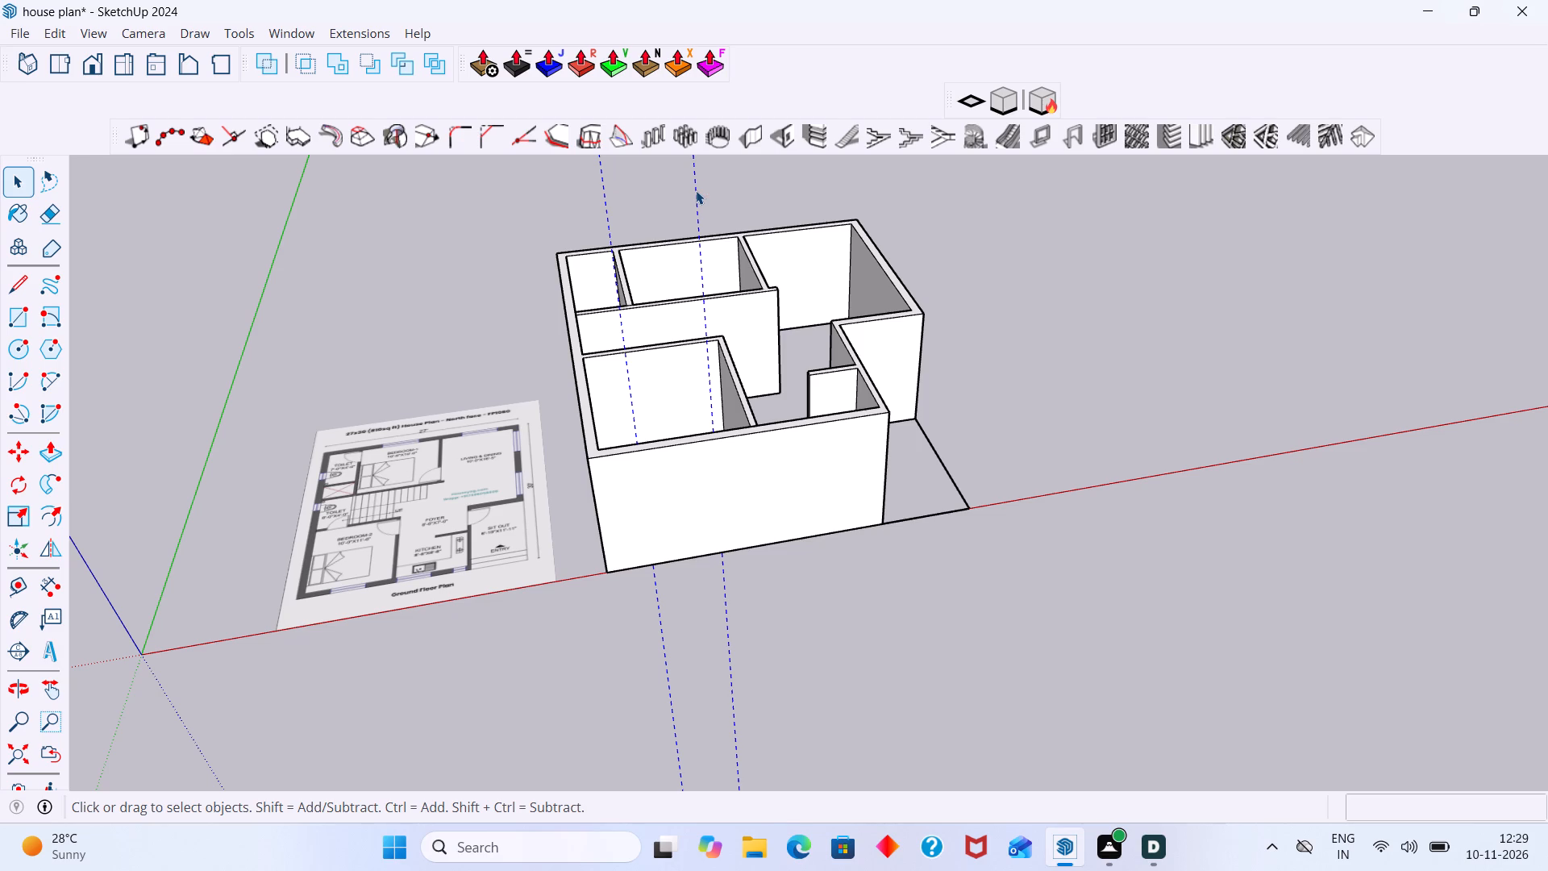
pyautogui.press('m')
pyautogui.moveTo(640, 502); pyautogui.dragTo(723, 520, button='middle')
pyautogui.scroll(3, 707, 500)
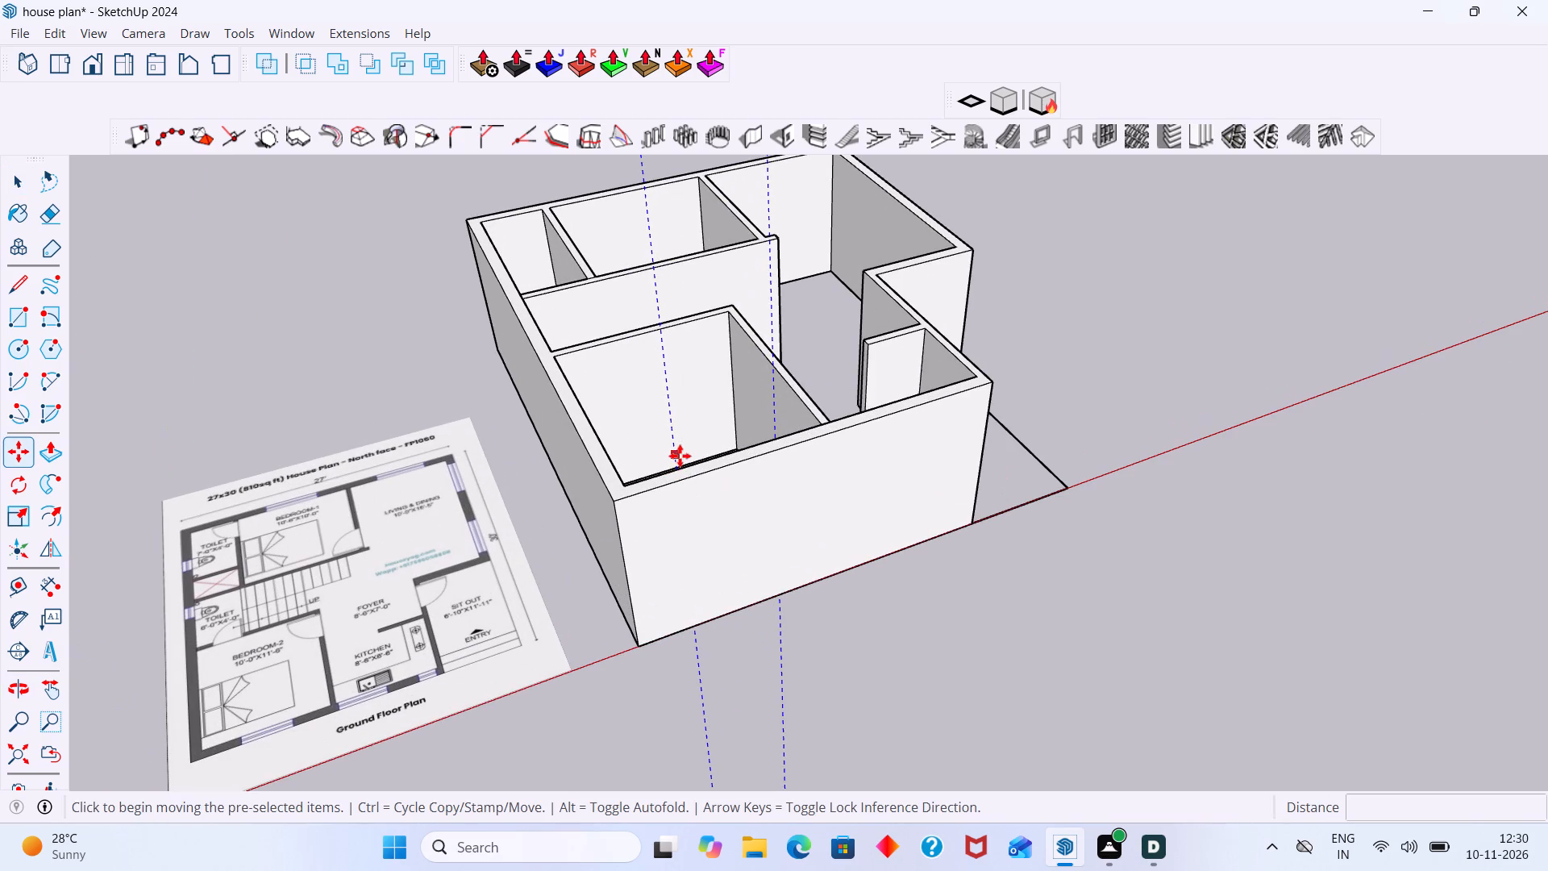
pyautogui.click(677, 464)
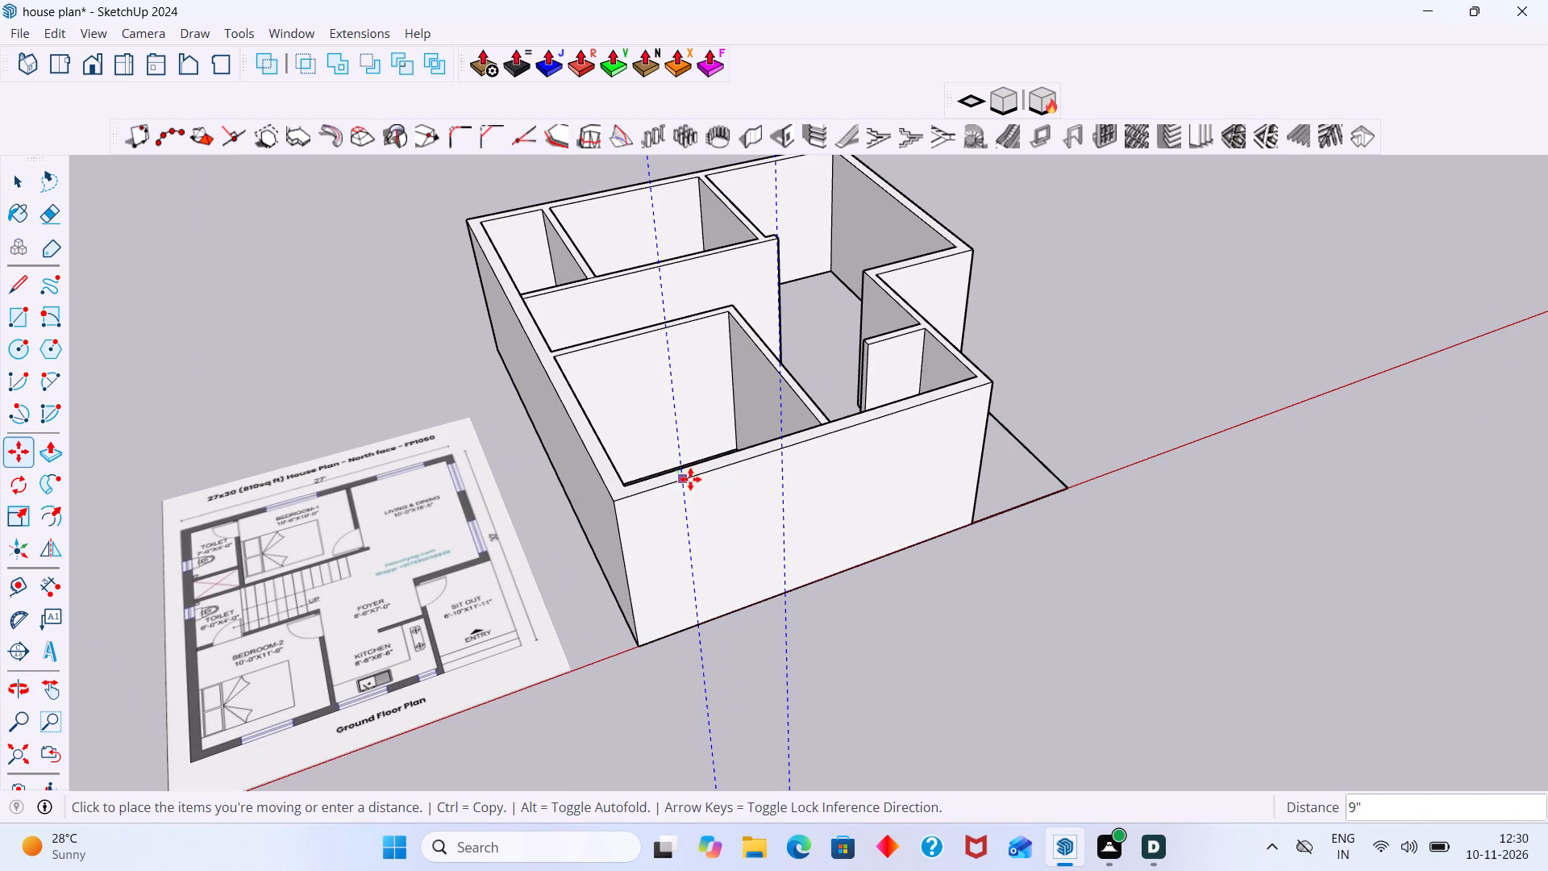
pyautogui.click(683, 482)
pyautogui.press('space')
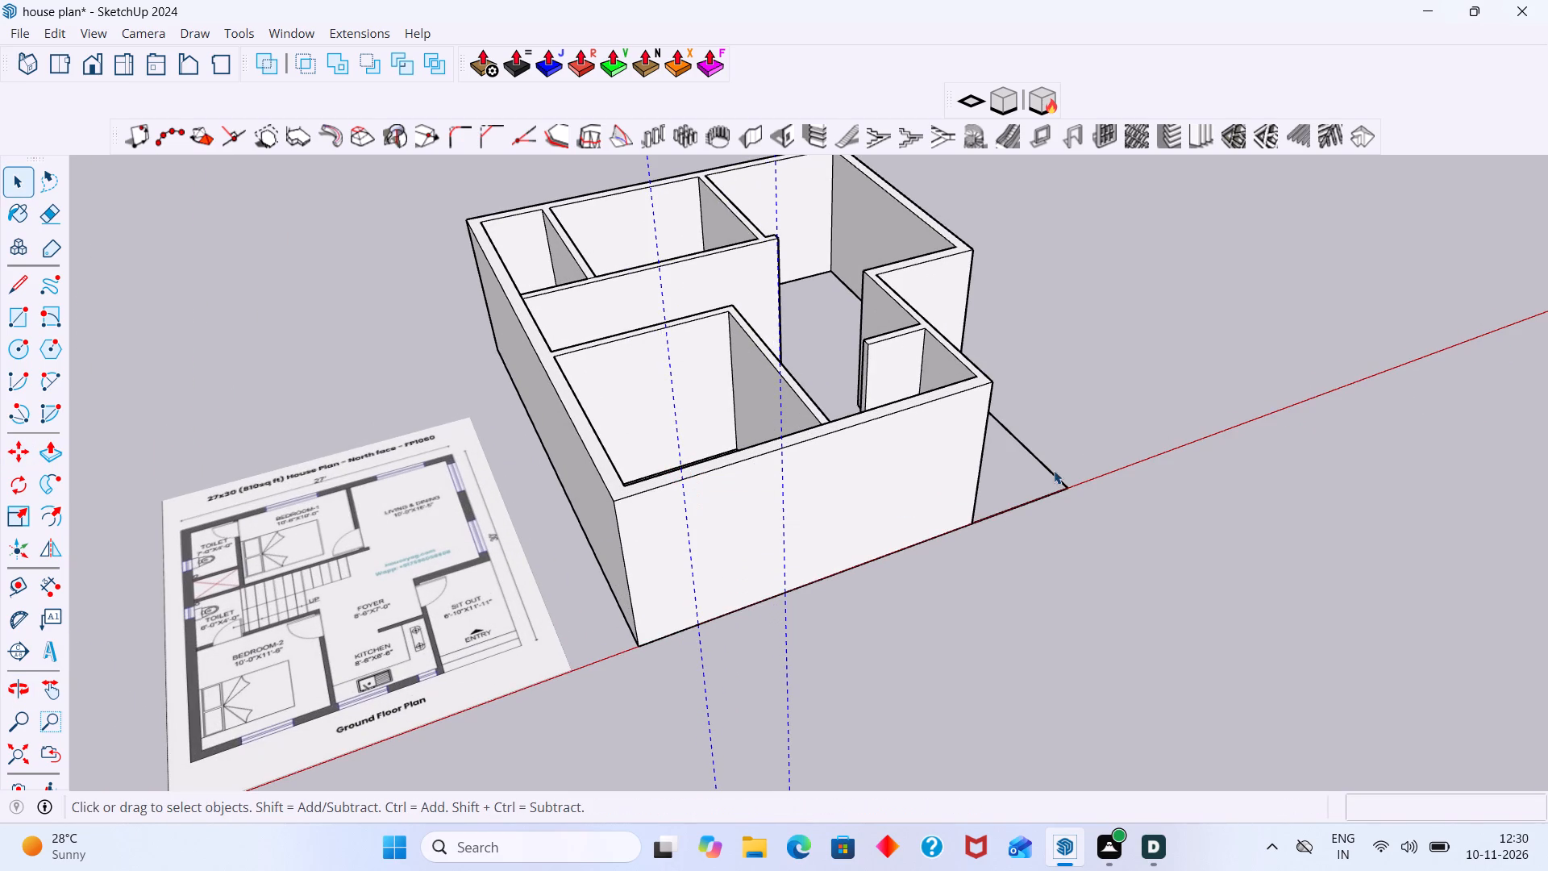
pyautogui.click(1106, 431)
# Show the back edges and place guides at the kitchen corner window's edges, about 9 3/4" from the wall corner and 2' apart.
pyautogui.scroll(-5, 947, 465)
pyautogui.moveTo(894, 466); pyautogui.dragTo(795, 441, button='middle')
pyautogui.press('k')
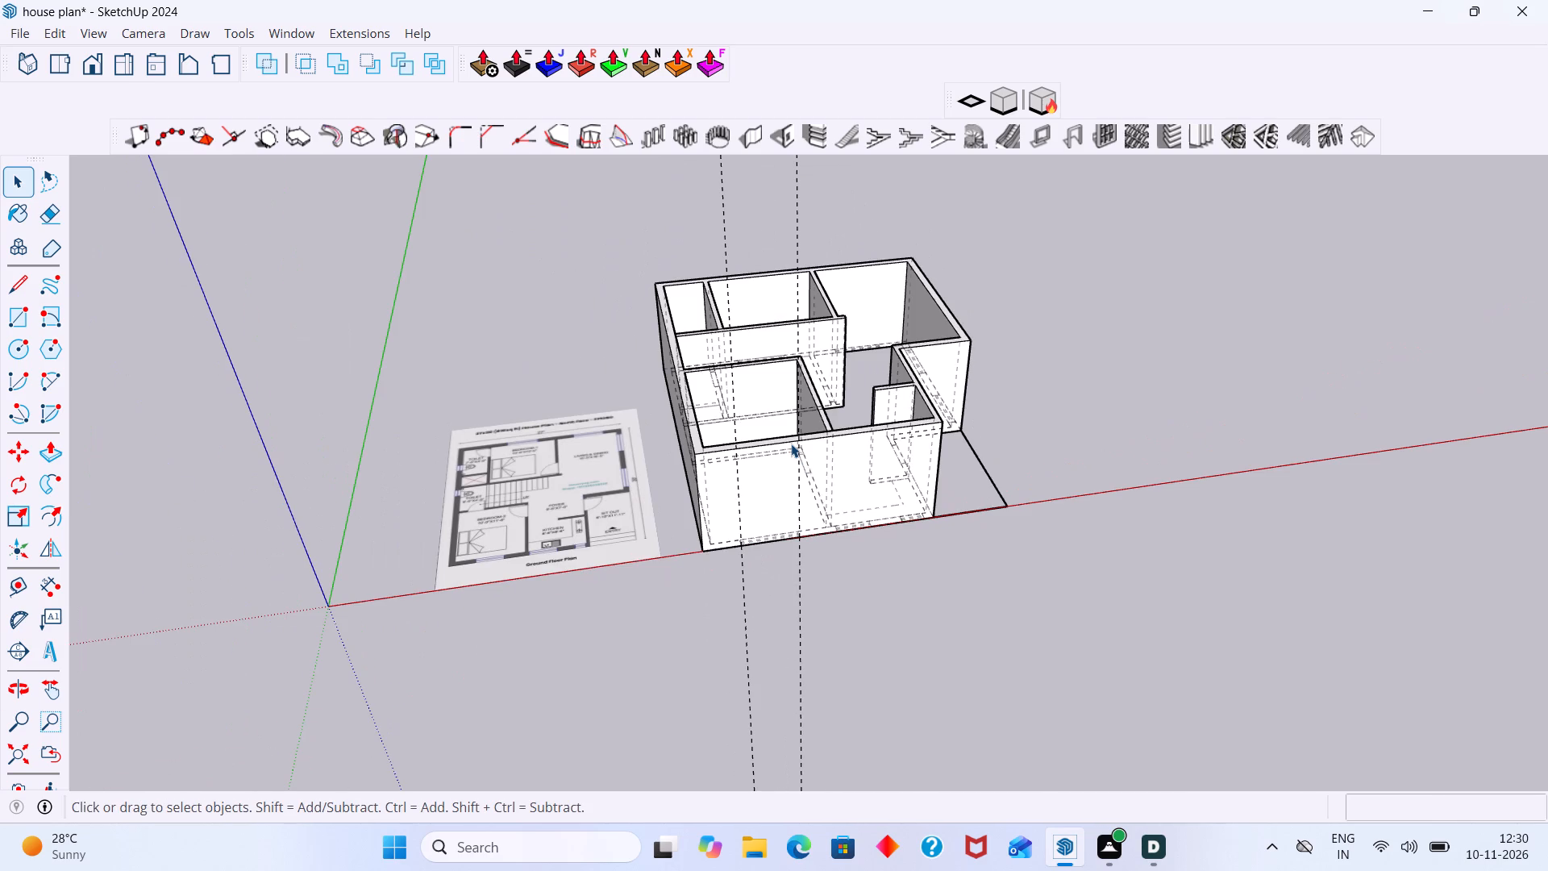
pyautogui.scroll(4, 773, 540)
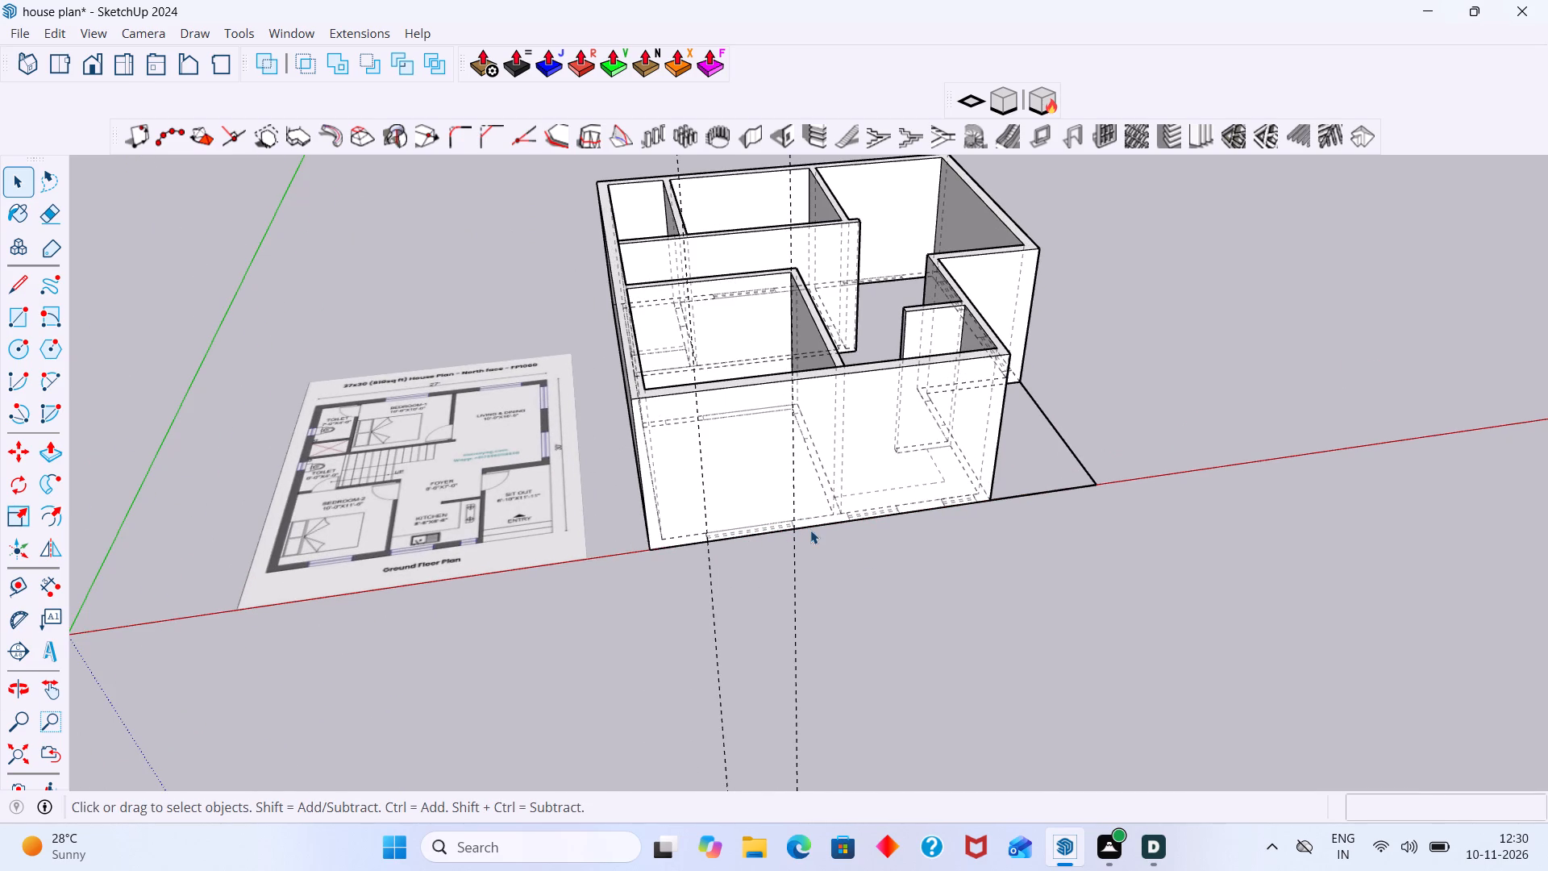
pyautogui.scroll(-1, 843, 527)
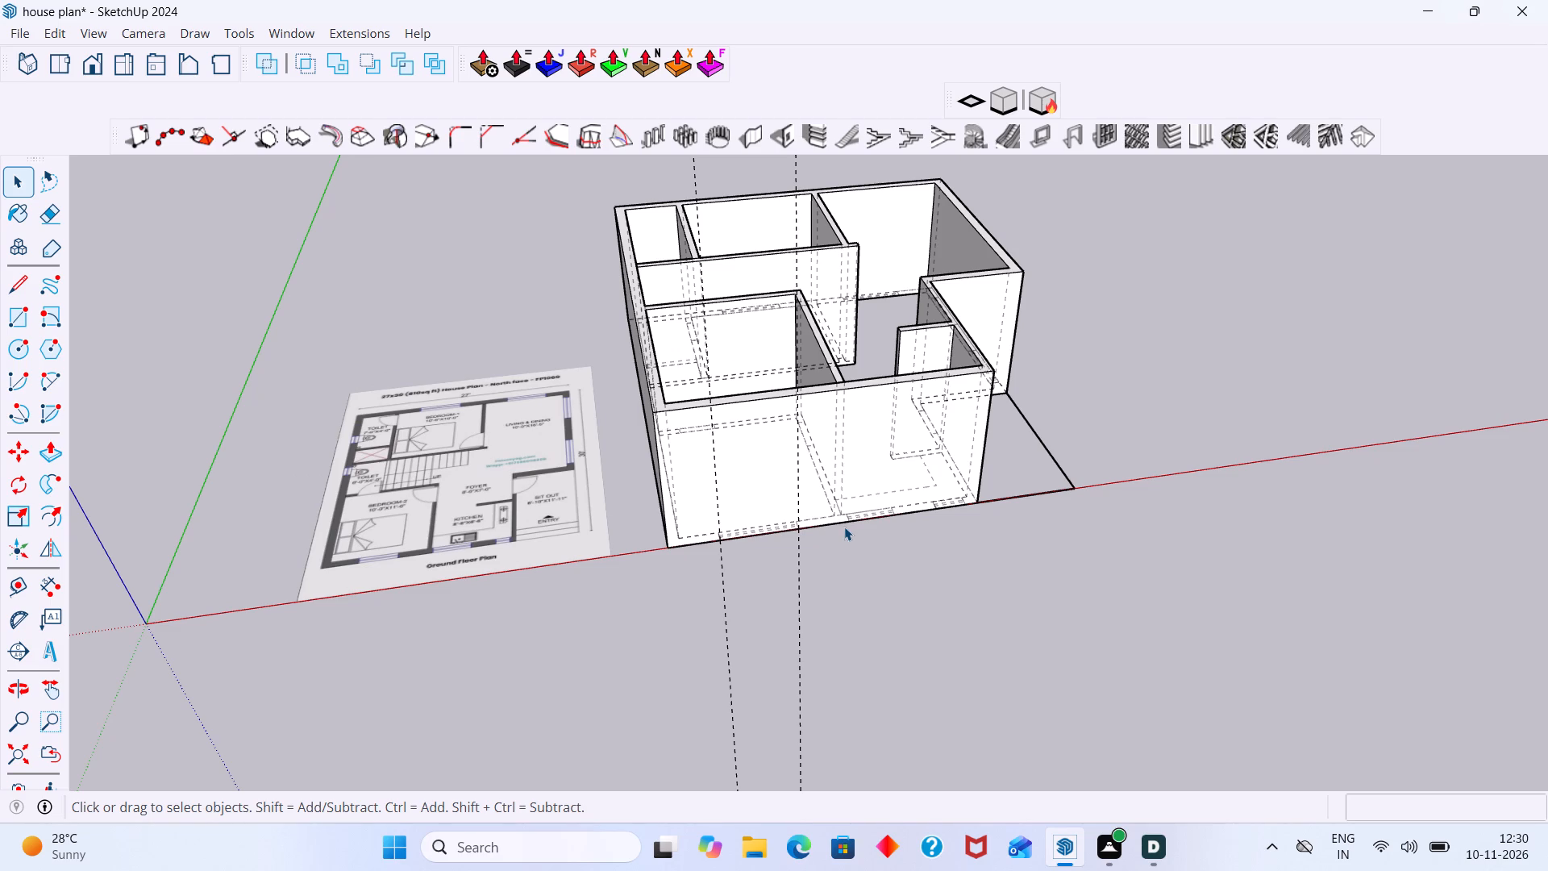
pyautogui.scroll(6, 852, 514)
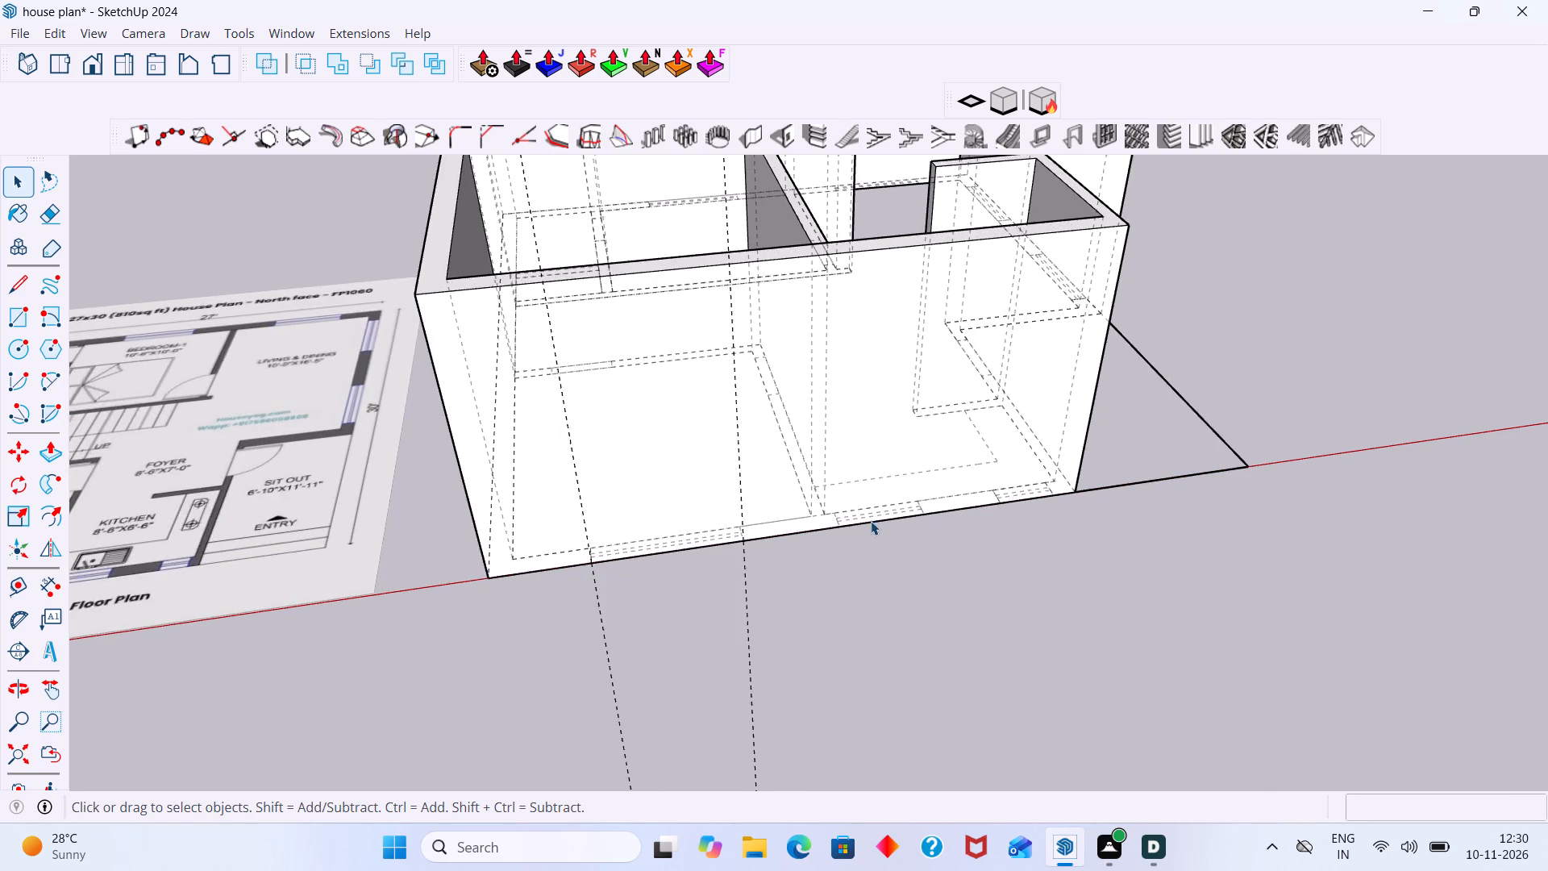
pyautogui.scroll(1, 871, 521)
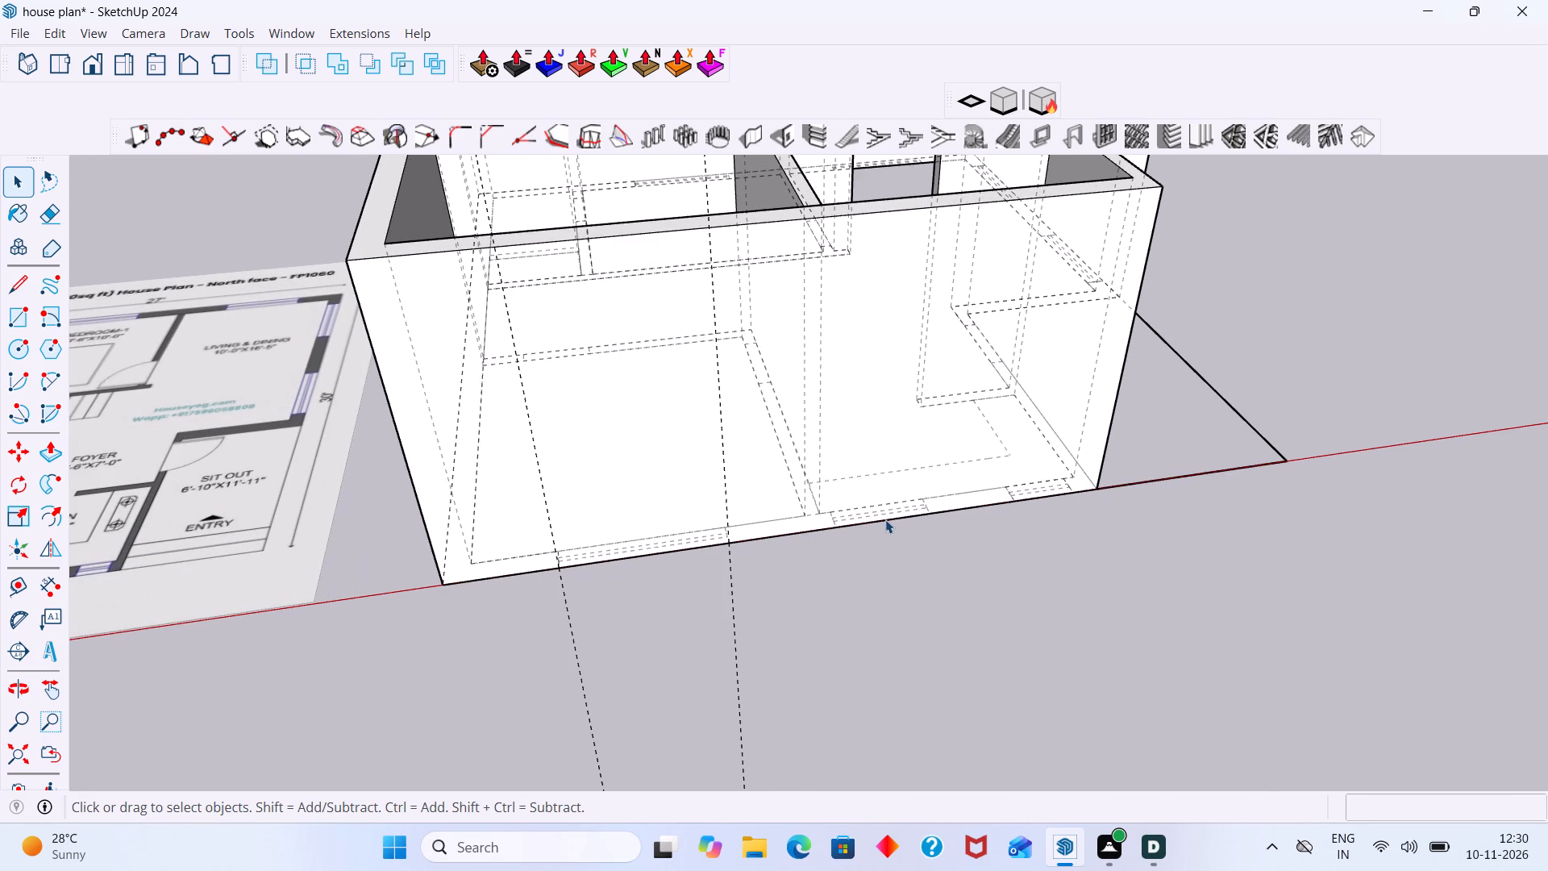
pyautogui.press('t')
pyautogui.scroll(3, 869, 528)
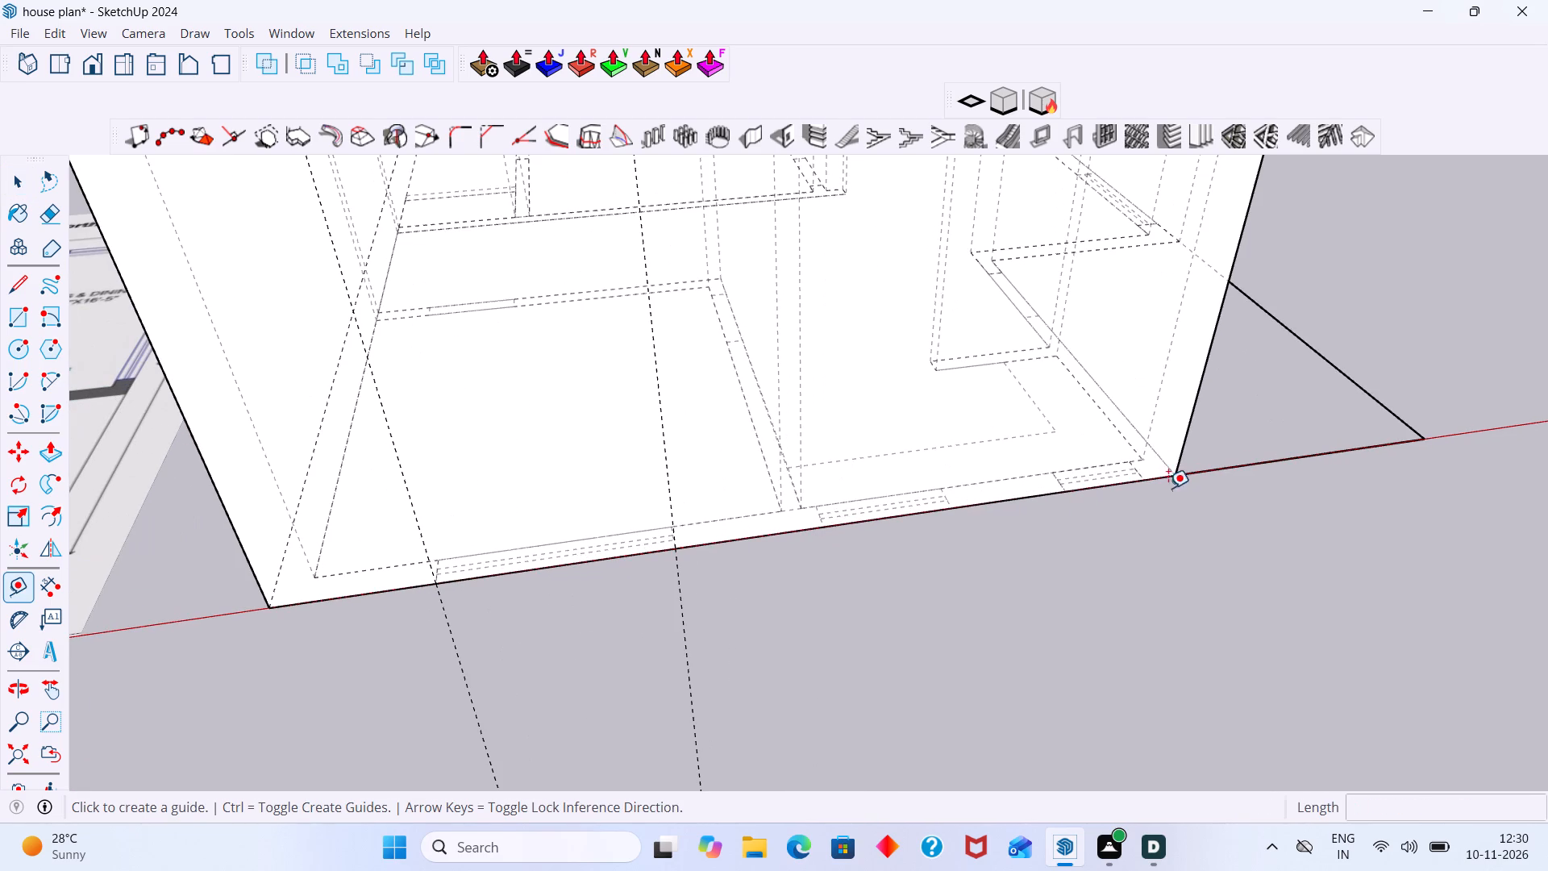
pyautogui.click(1179, 457)
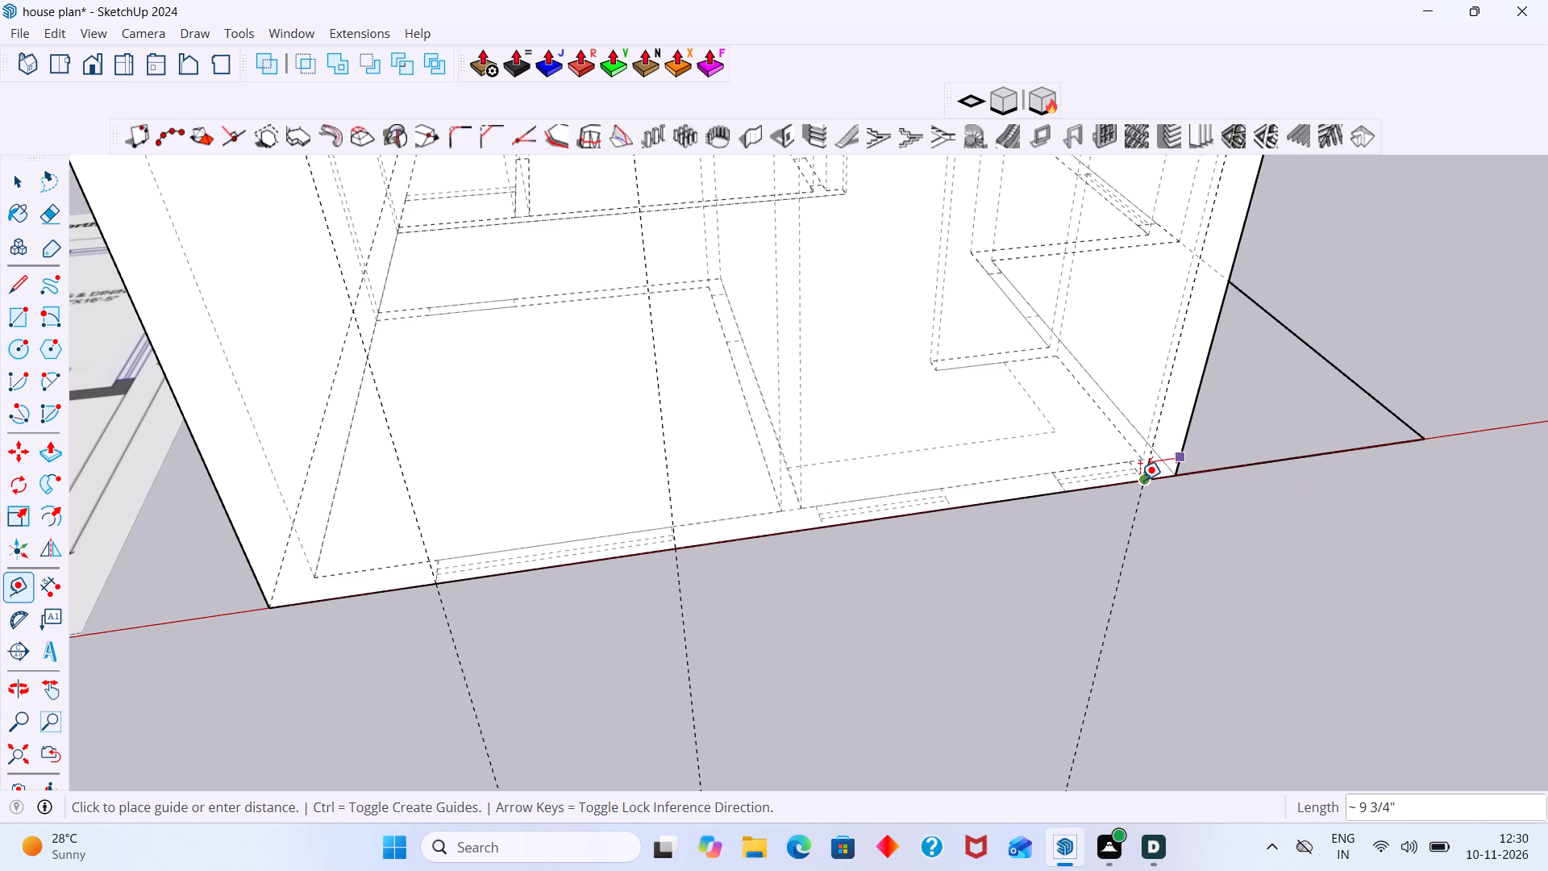
pyautogui.click(1139, 481)
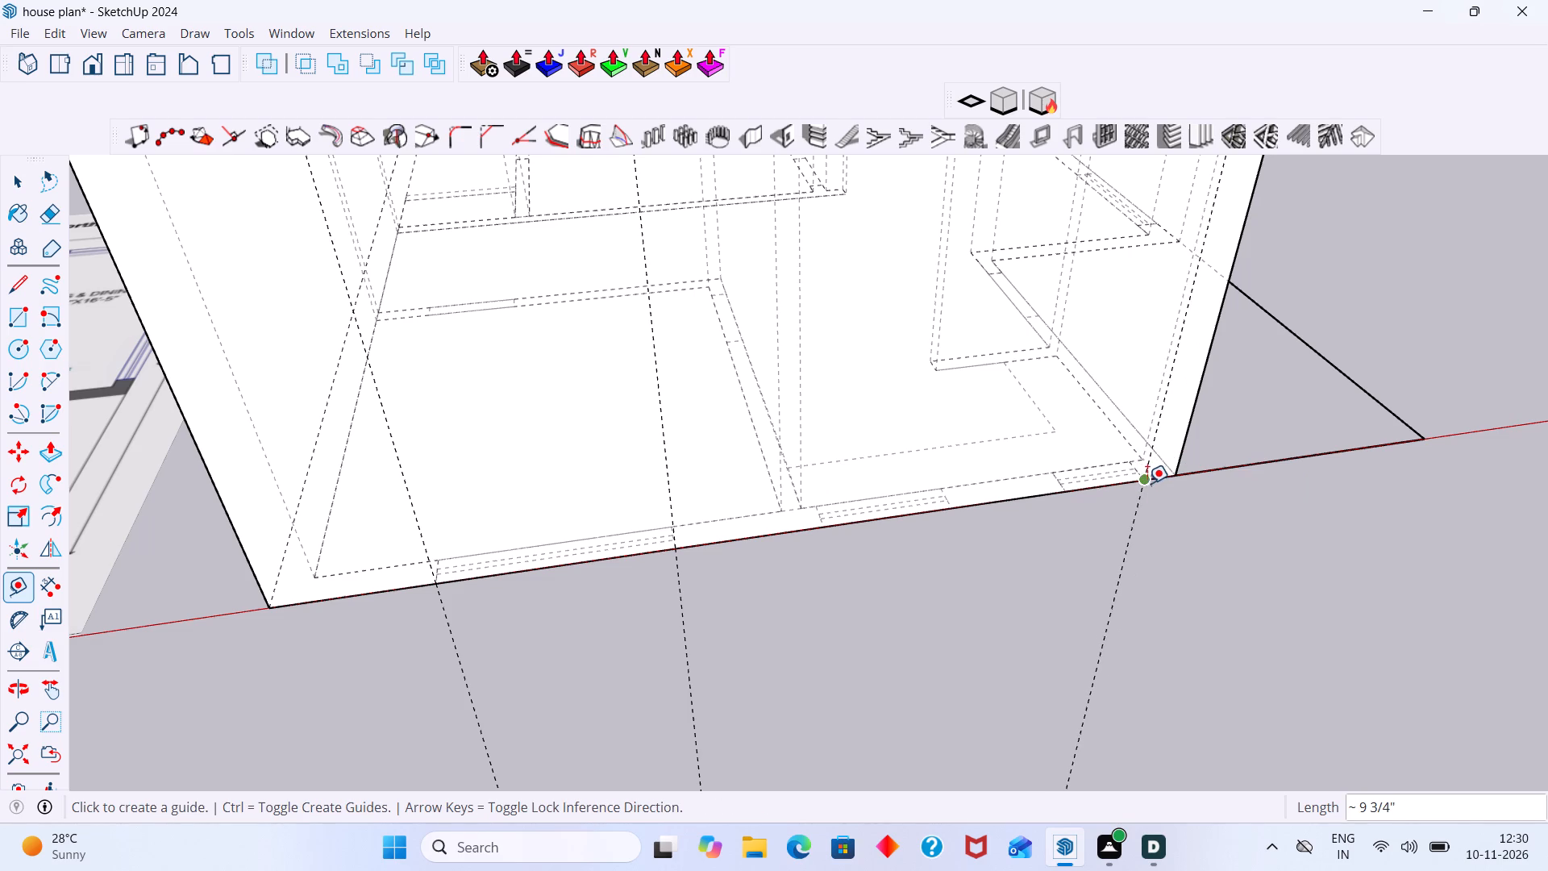
pyautogui.click(1143, 479)
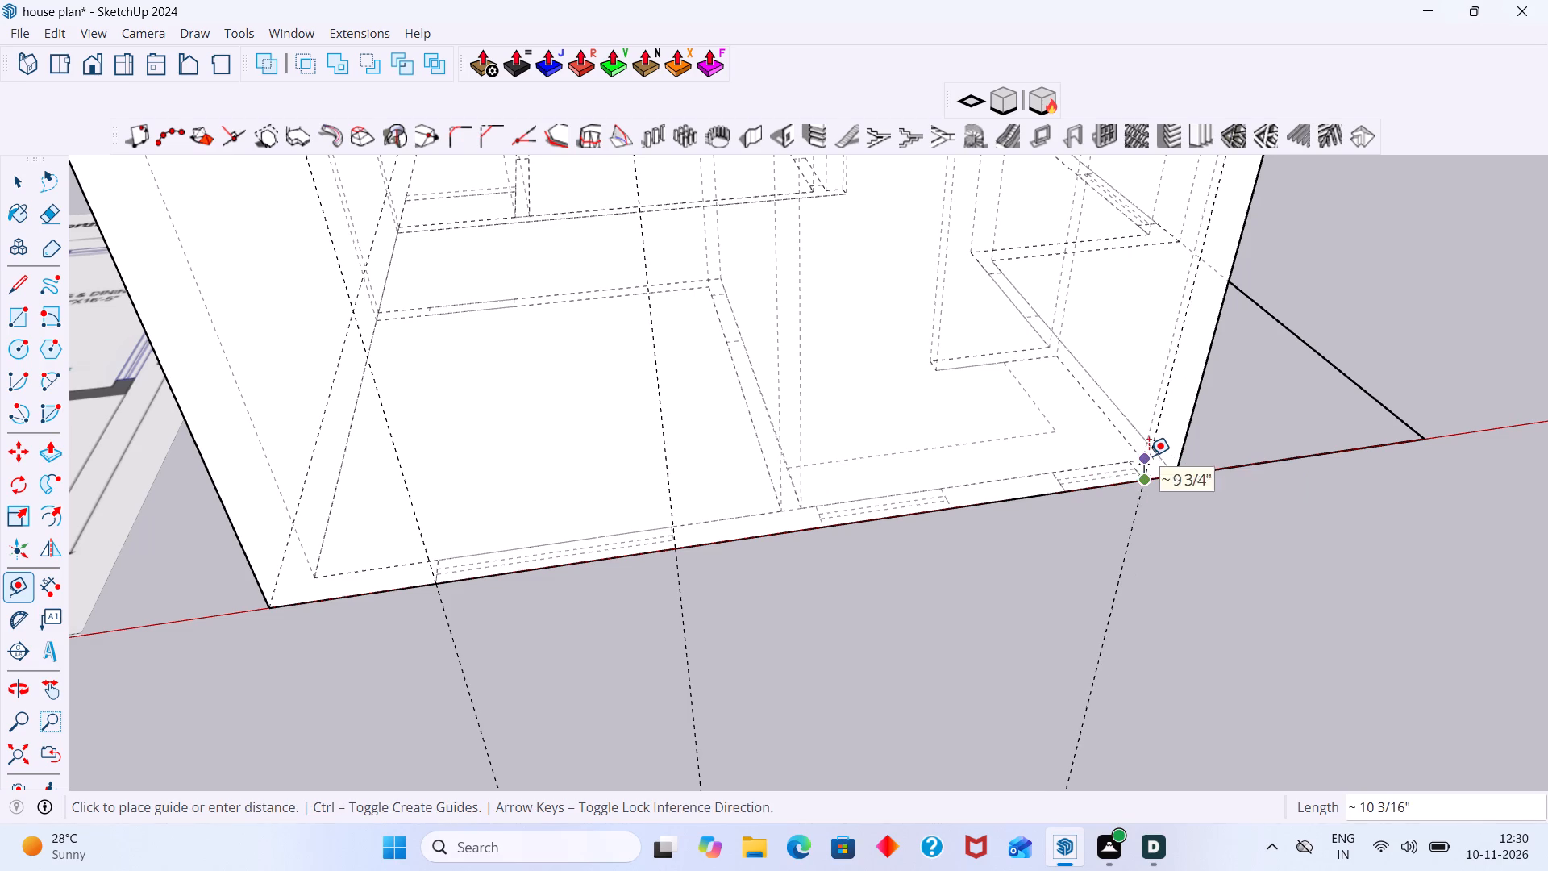
pyautogui.press('Escape')
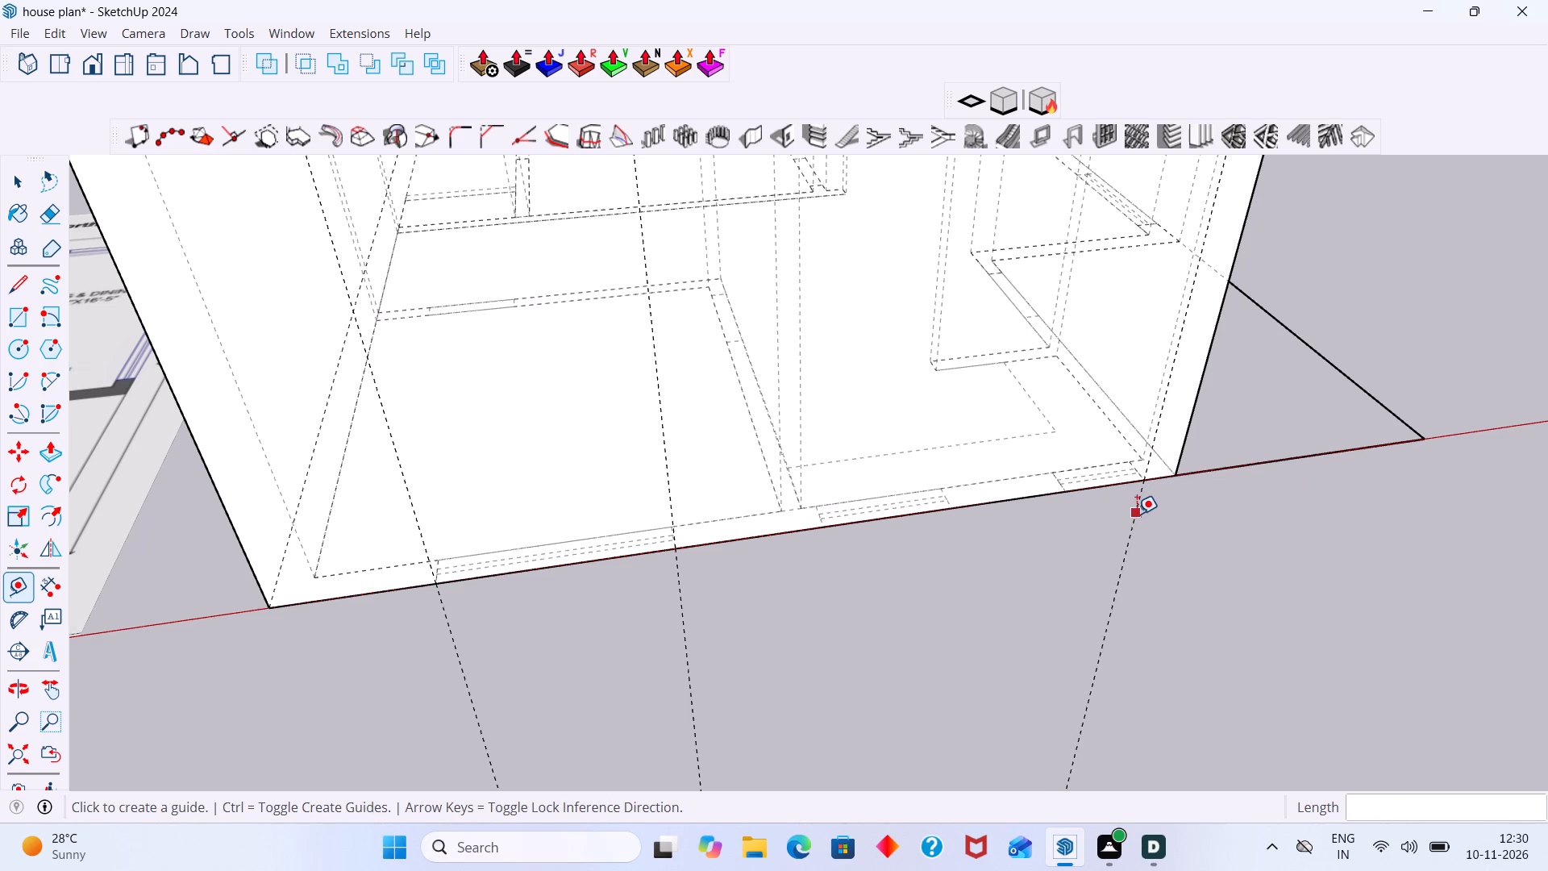
pyautogui.click(1137, 514)
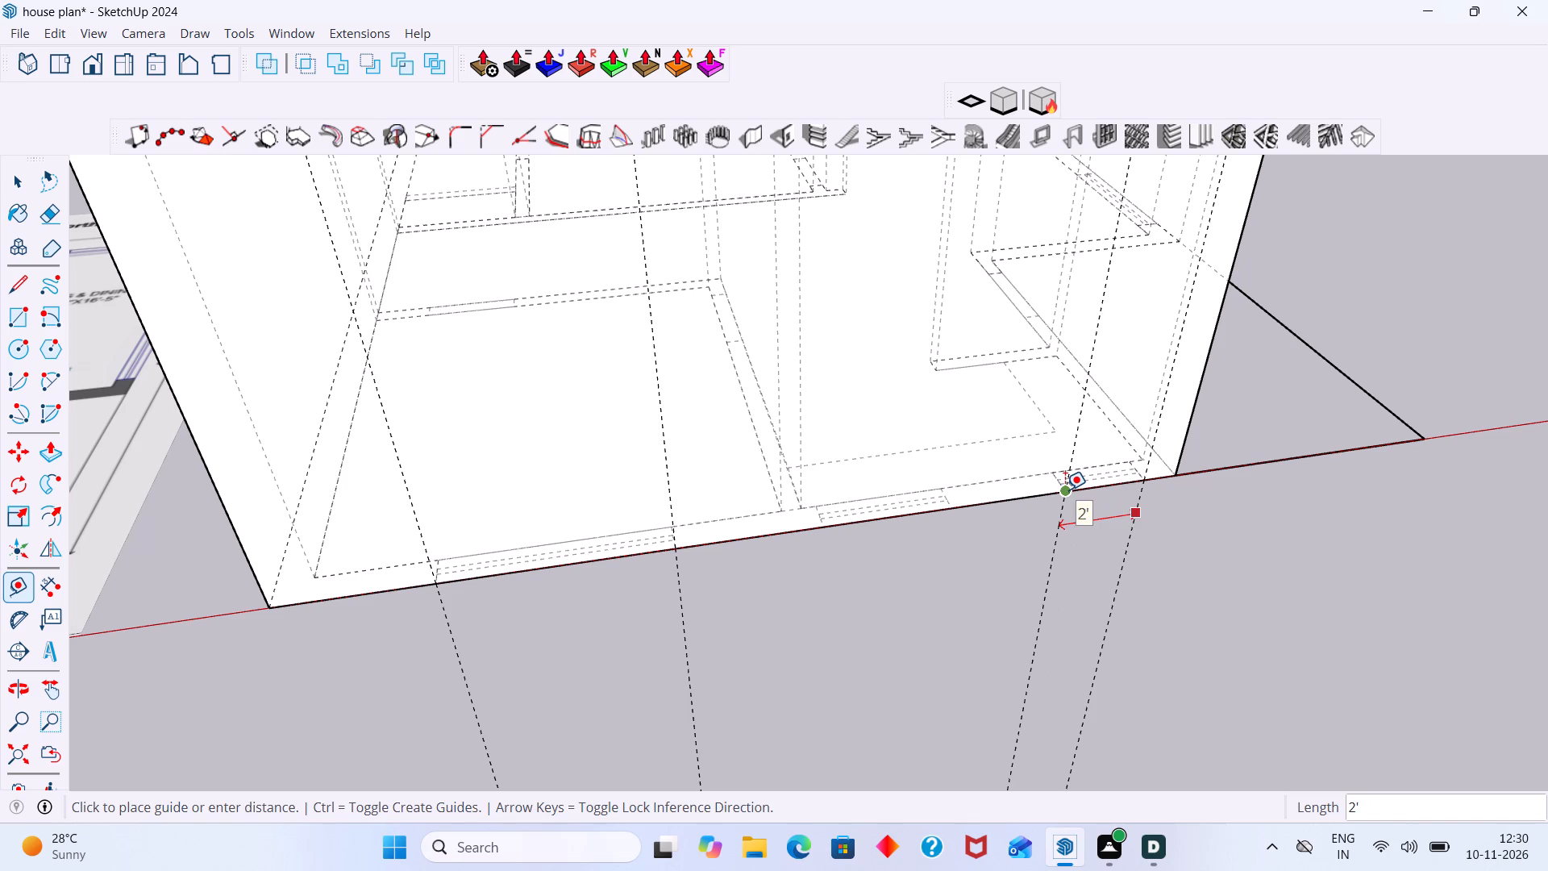
pyautogui.click(1065, 490)
# Place guides at both edges of the kitchen wall's other window, the first about 2' 9 1/2" from the corner window's inner guide.
pyautogui.press('space')
pyautogui.scroll(-12, 1110, 476)
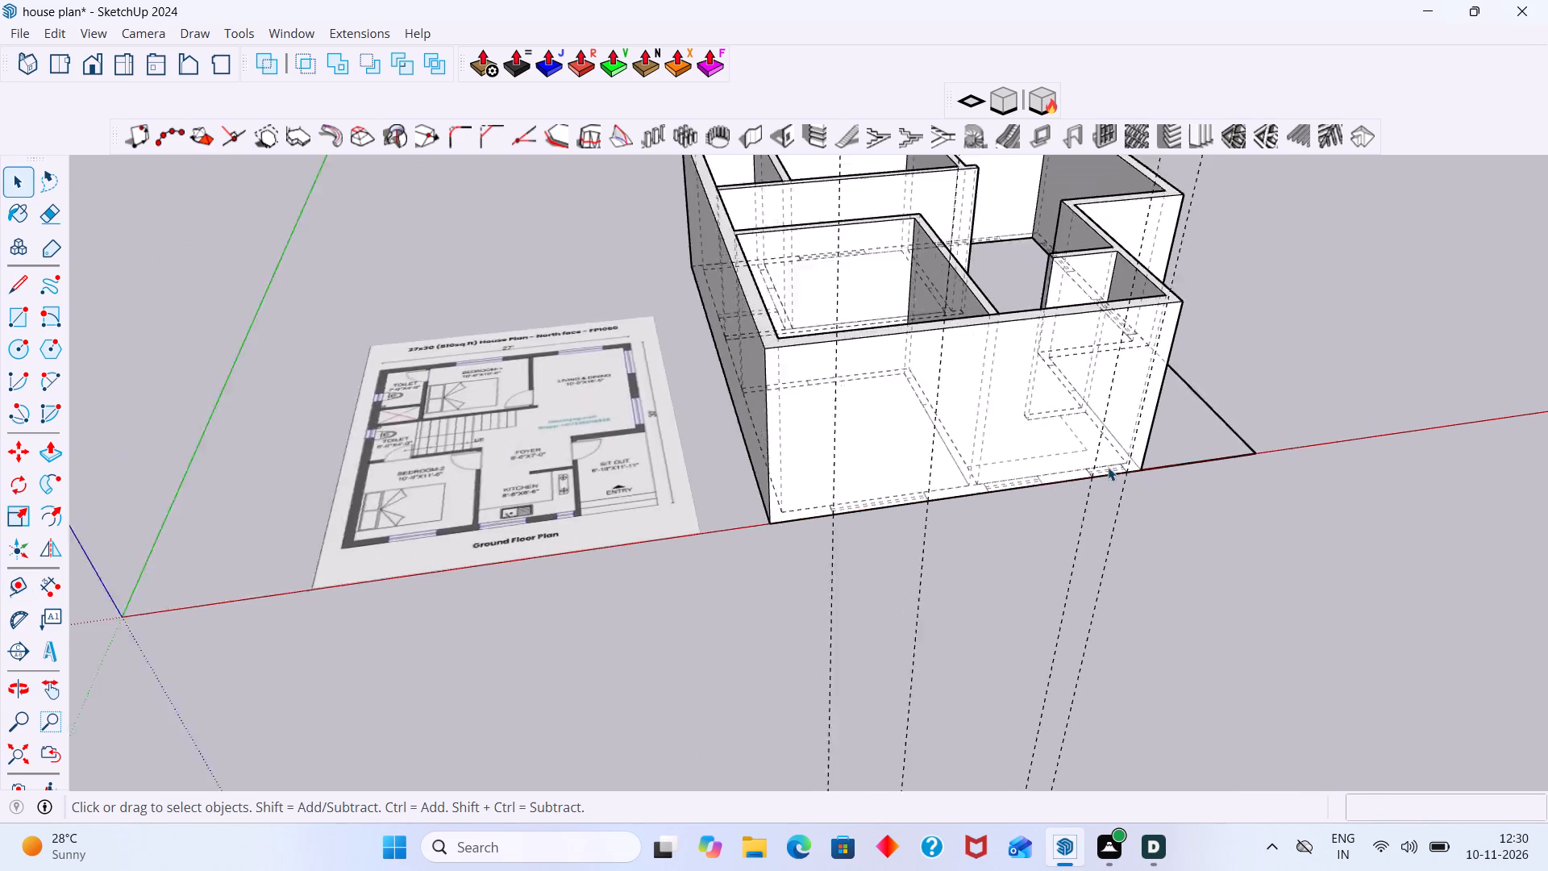
pyautogui.scroll(3, 1080, 515)
pyautogui.press('t')
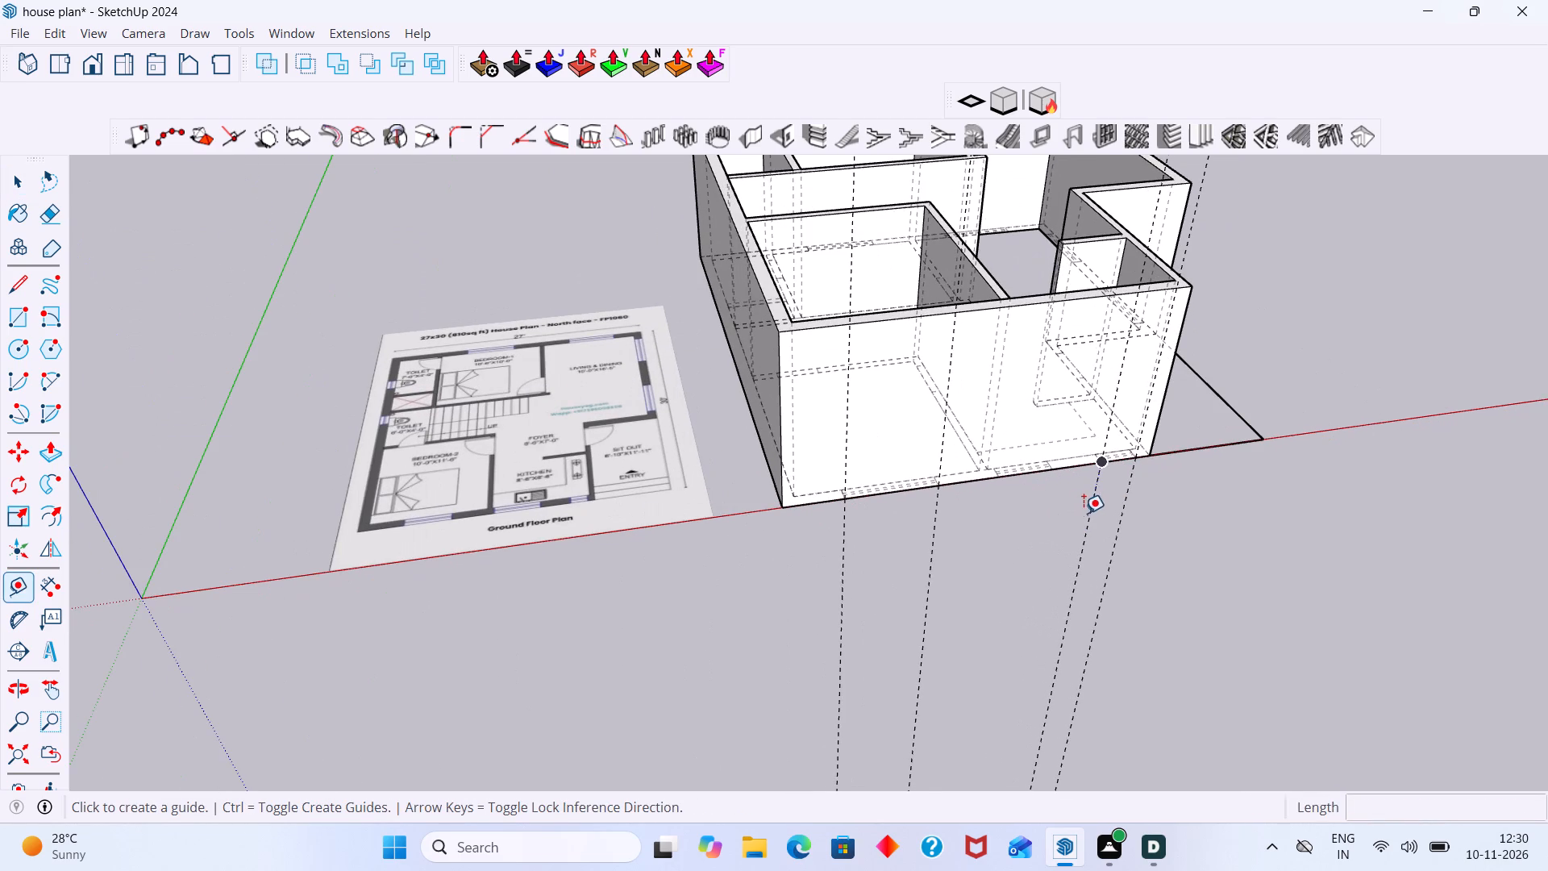
pyautogui.click(1094, 493)
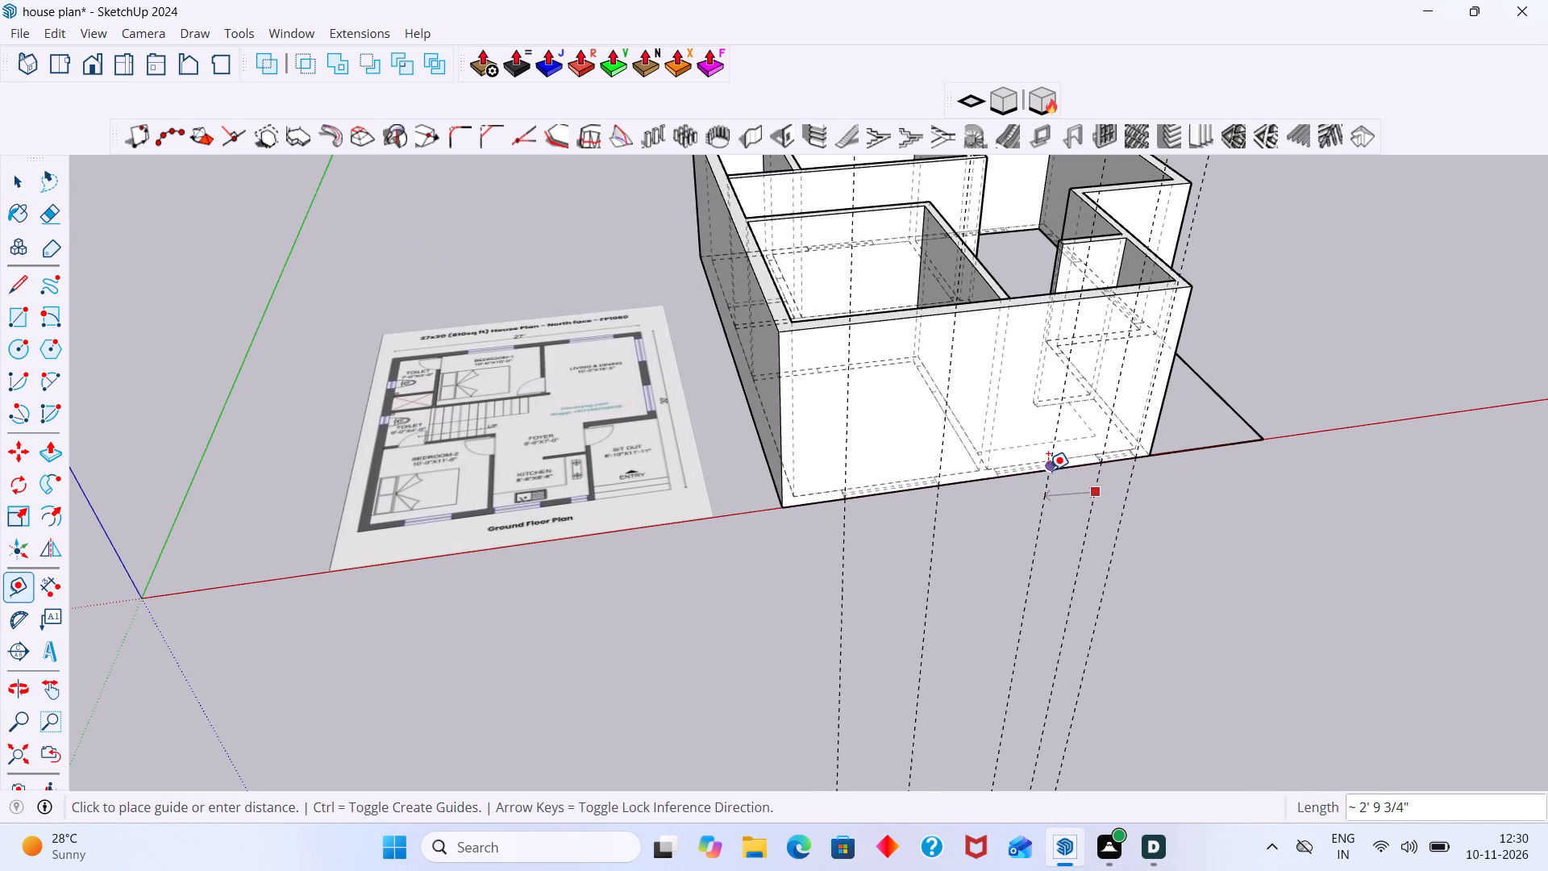
pyautogui.scroll(9, 1048, 468)
pyautogui.click(1055, 471)
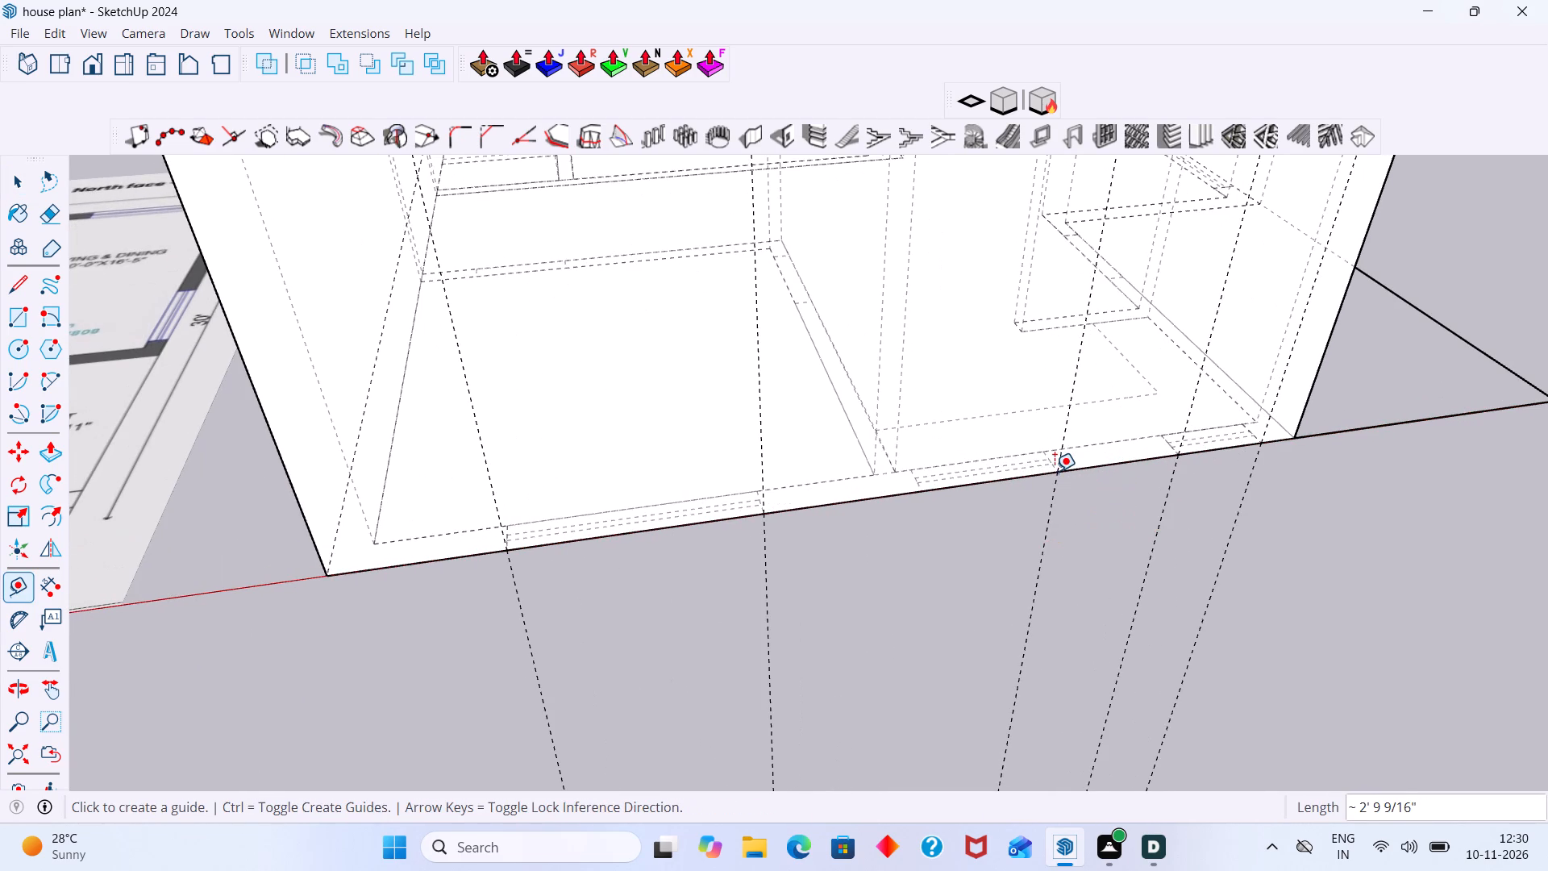
pyautogui.click(1050, 501)
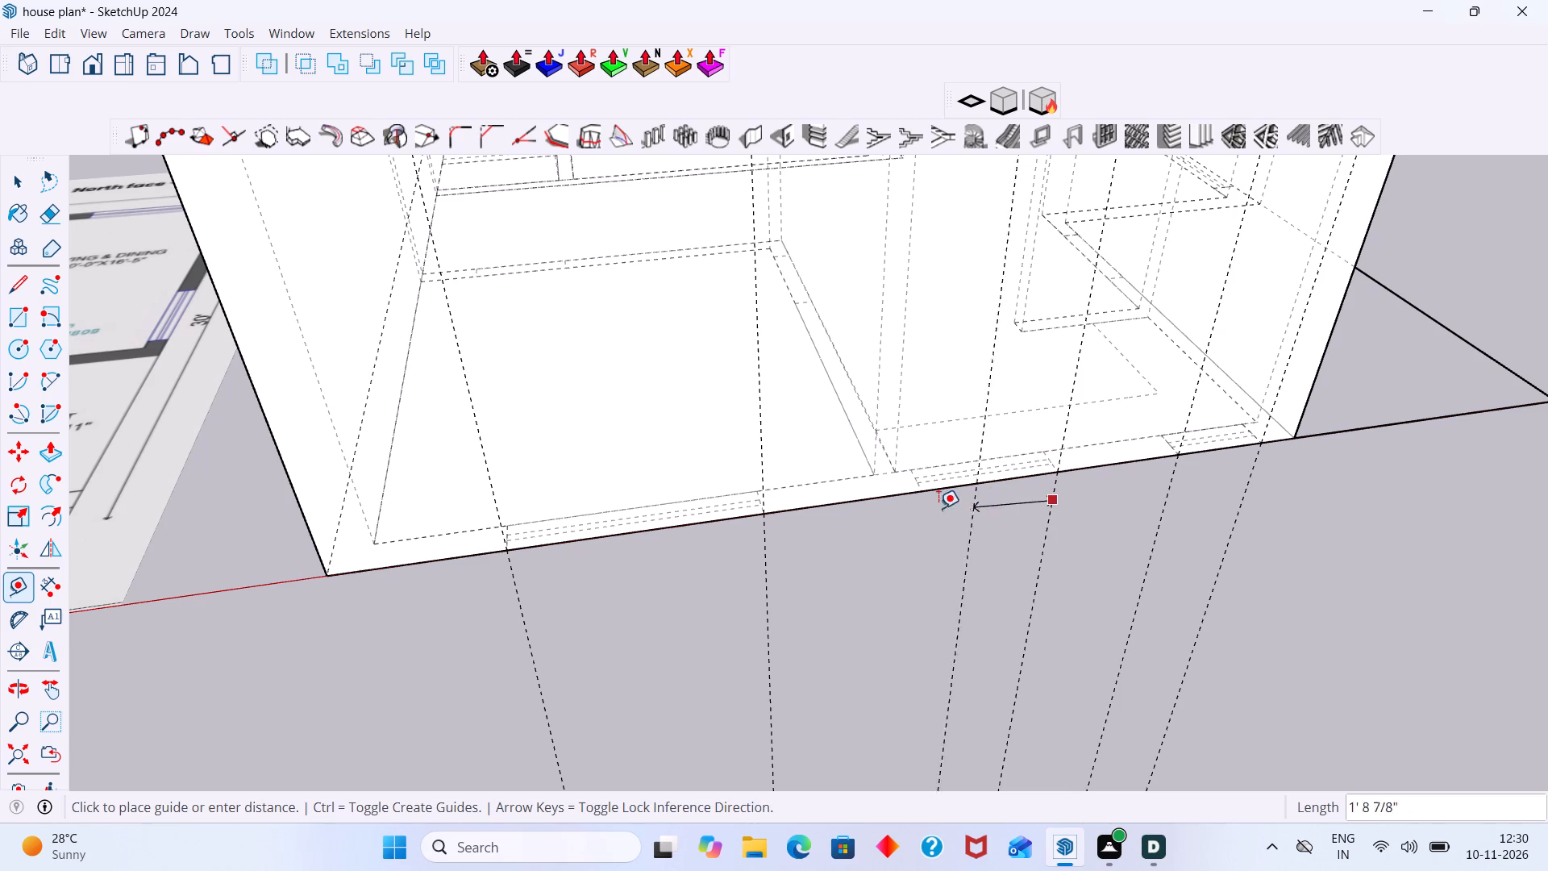
pyautogui.click(918, 491)
pyautogui.scroll(-7, 924, 499)
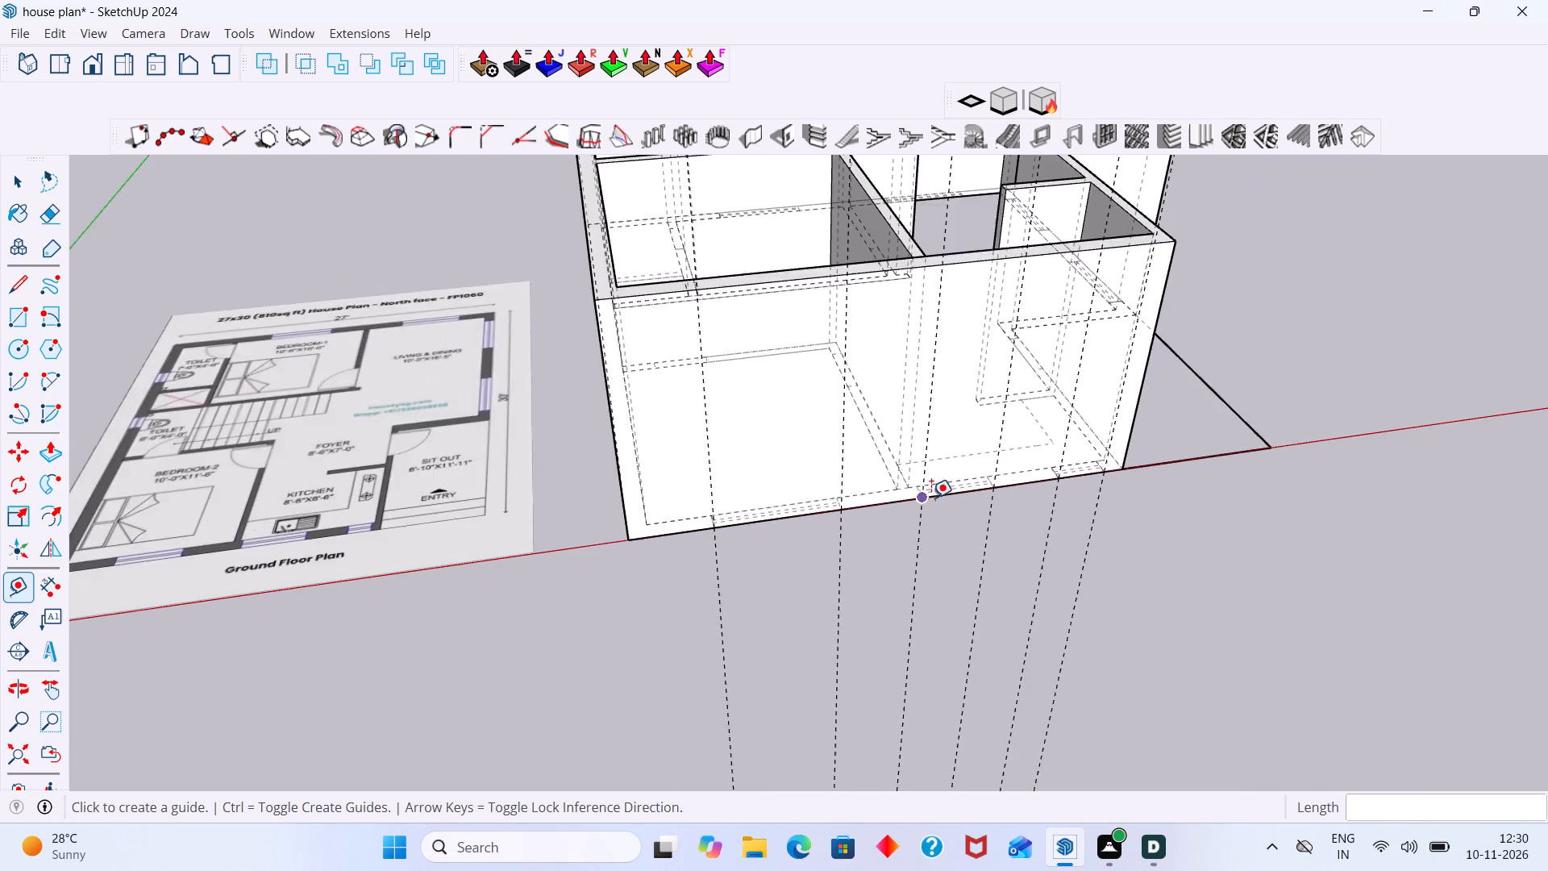
# Hide the back edges and undo all six vertical window guides along the bedroom-2 and kitchen wall.
pyautogui.scroll(-2, 931, 498)
pyautogui.moveTo(972, 532); pyautogui.dragTo(705, 472, button='middle')
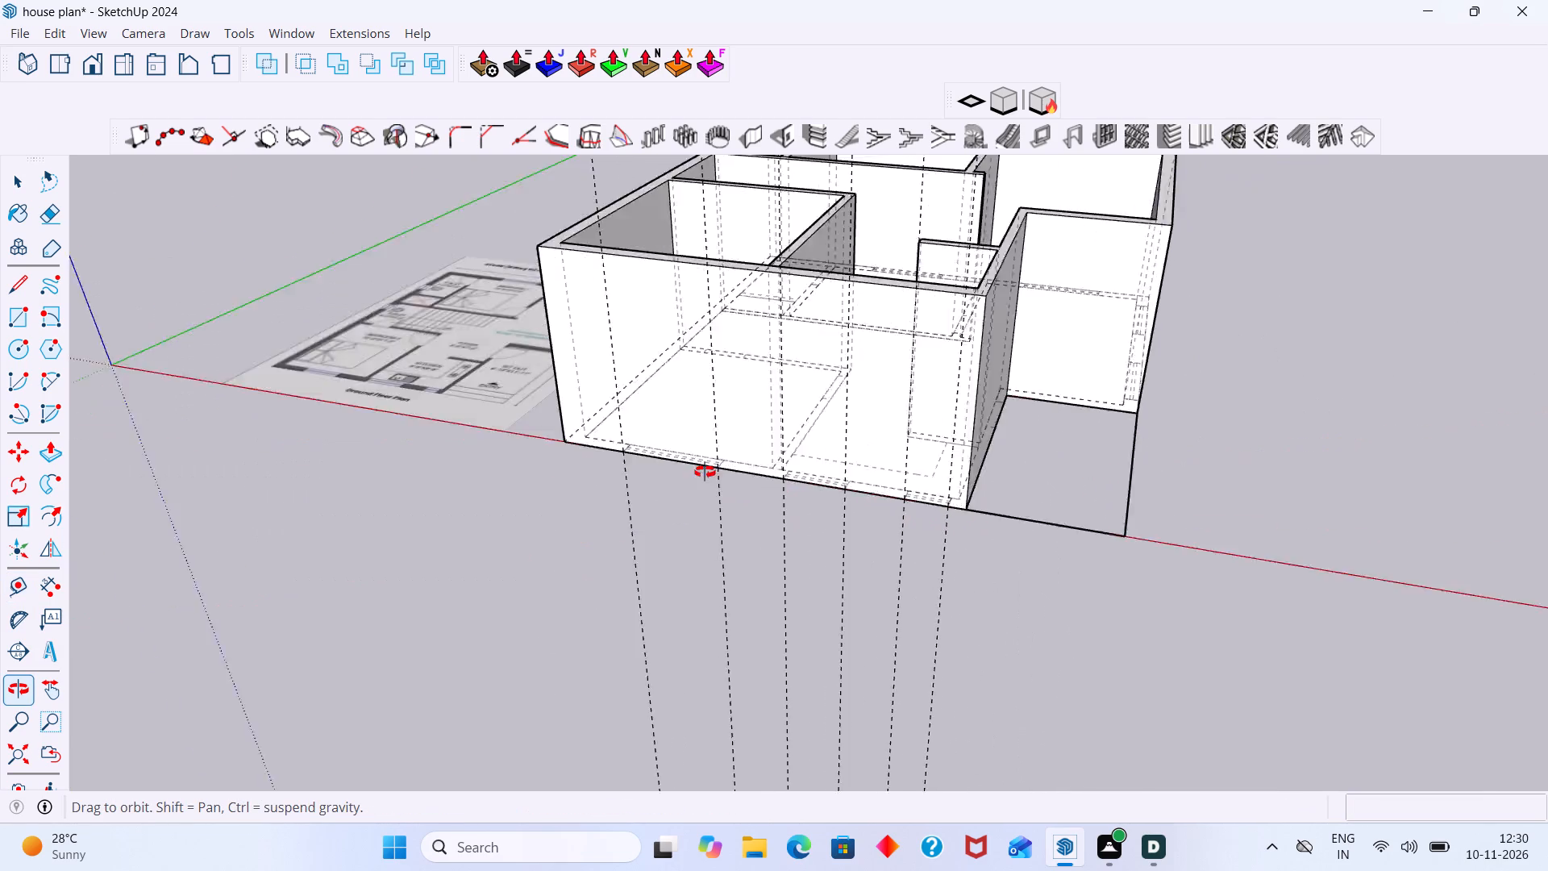
pyautogui.moveTo(705, 472); pyautogui.dragTo(568, 452, button='middle')
pyautogui.scroll(12, 905, 444)
pyautogui.scroll(-5, 963, 486)
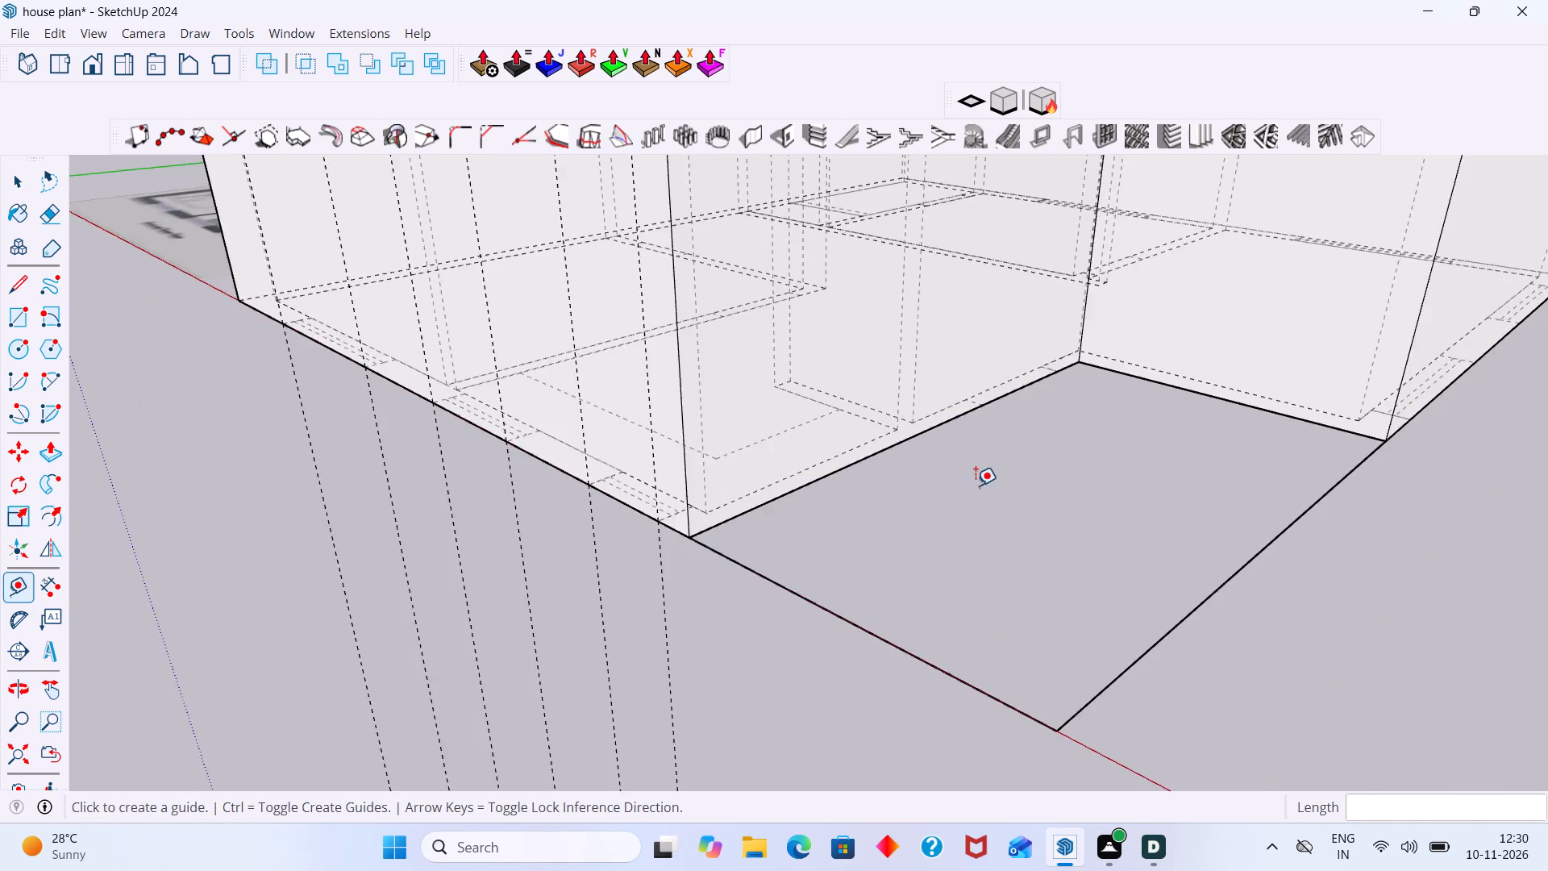
pyautogui.scroll(-7, 976, 486)
pyautogui.moveTo(1236, 448); pyautogui.dragTo(1088, 486, button='middle')
pyautogui.scroll(-7, 1185, 517)
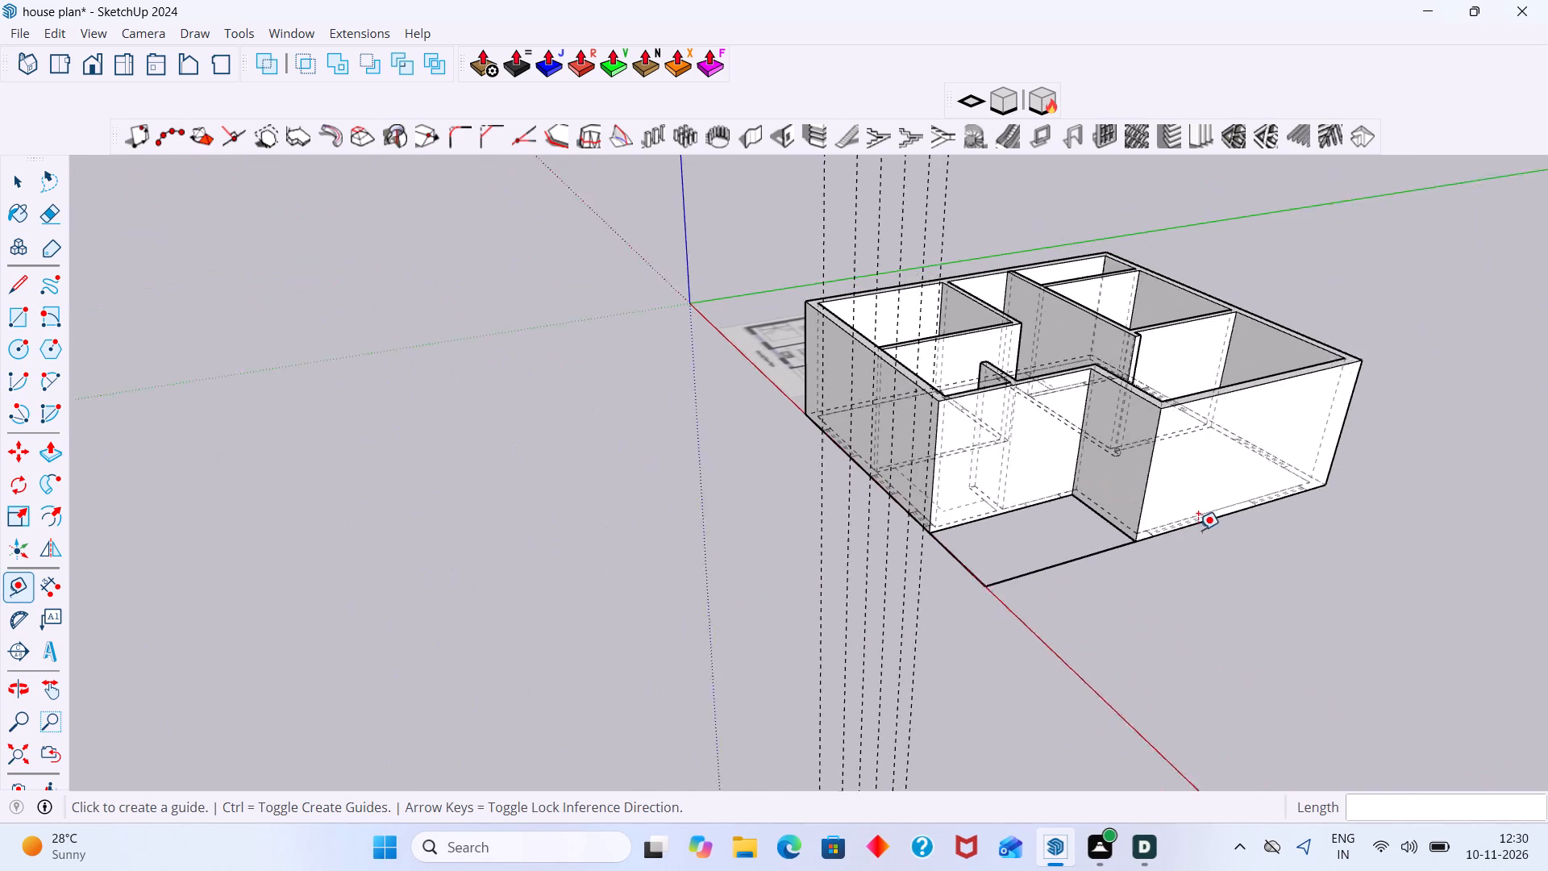
pyautogui.scroll(-2, 1198, 530)
pyautogui.press('k')
pyautogui.moveTo(1032, 579); pyautogui.dragTo(1286, 574, button='middle')
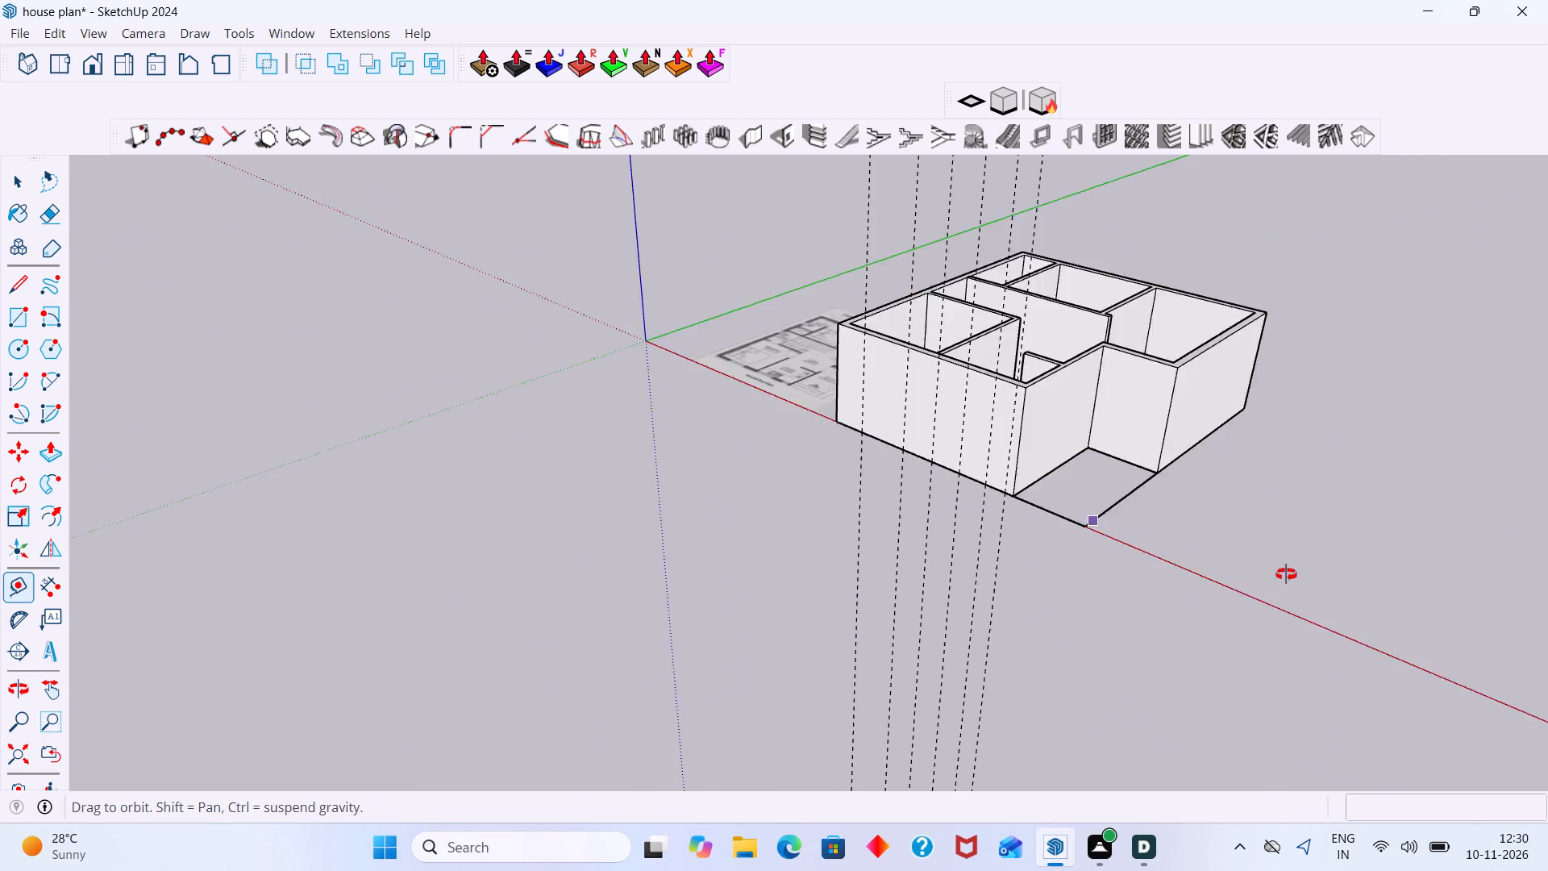
pyautogui.moveTo(1286, 574); pyautogui.dragTo(1391, 556, button='middle')
pyautogui.scroll(4, 873, 421)
pyautogui.scroll(-4, 931, 415)
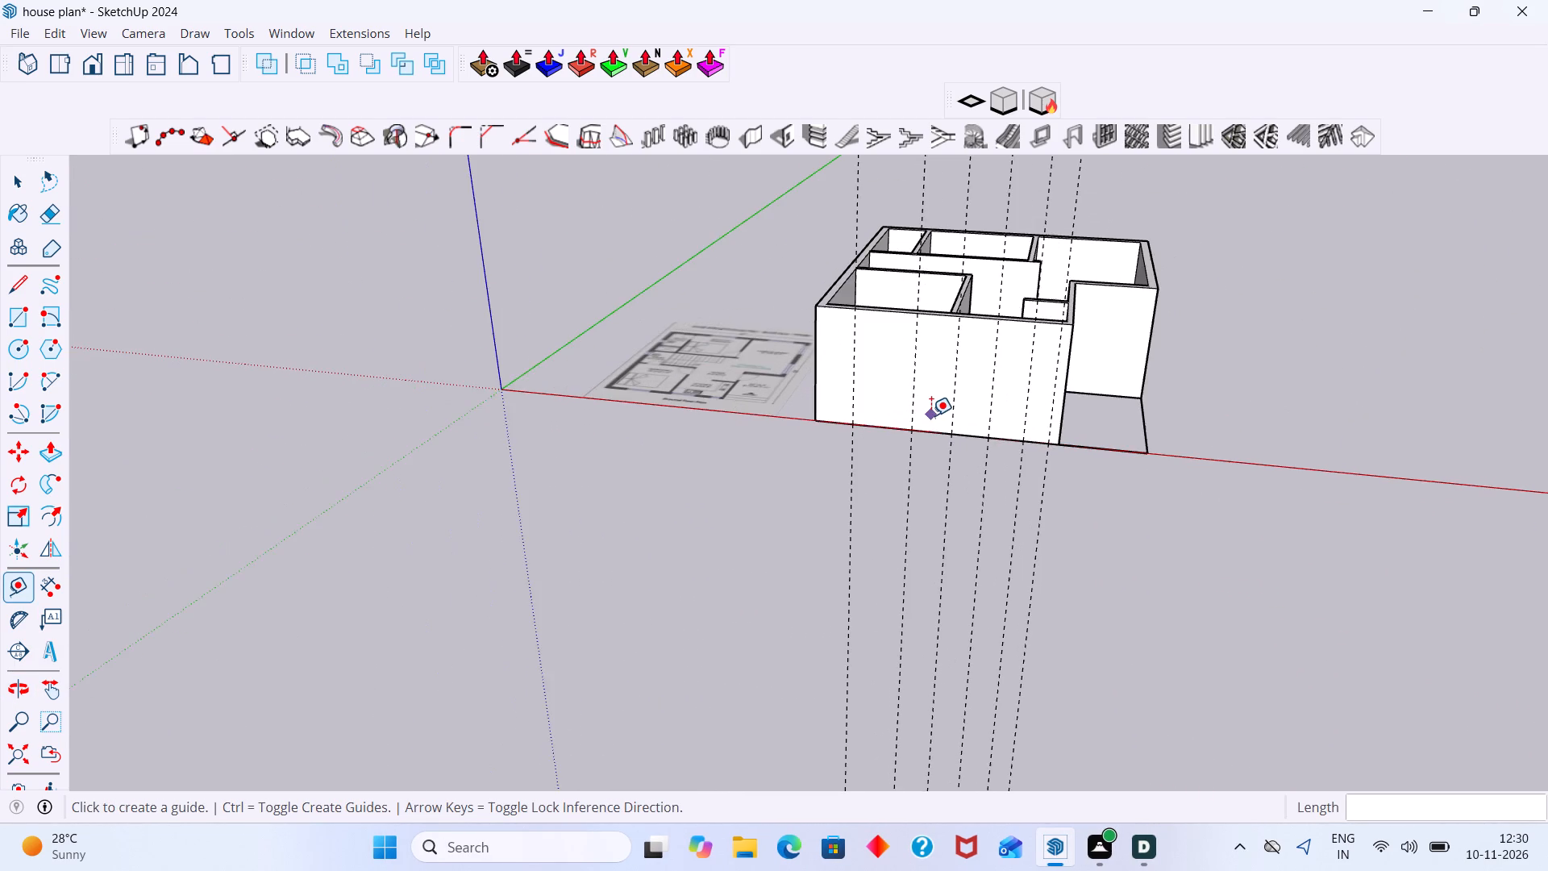
pyautogui.moveTo(976, 478); pyautogui.dragTo(1061, 487, button='middle')
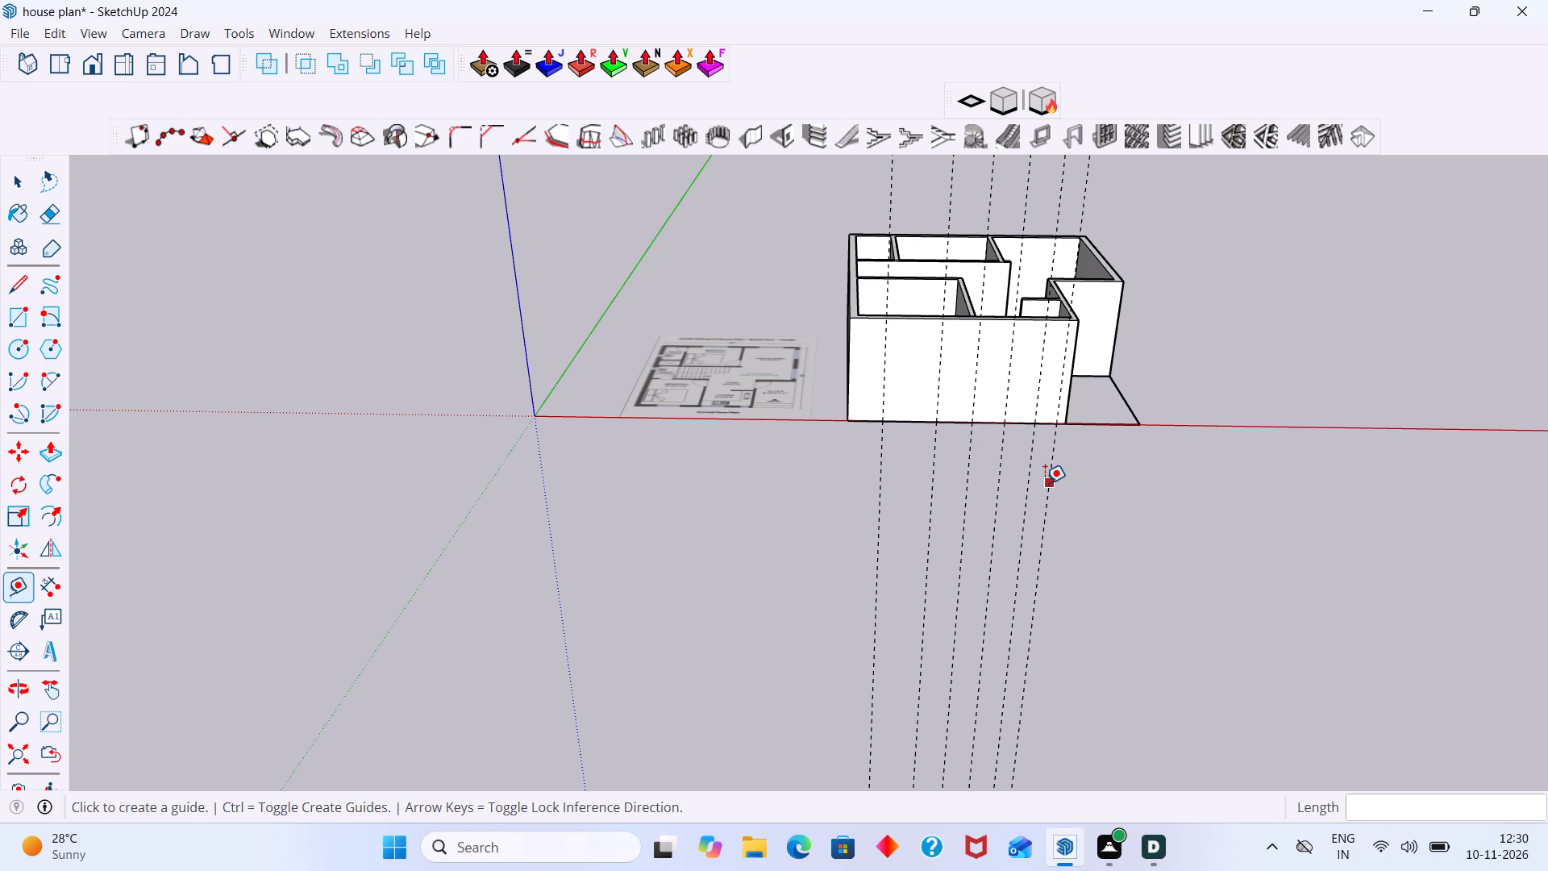
pyautogui.hotkey('ctrl', 'z')
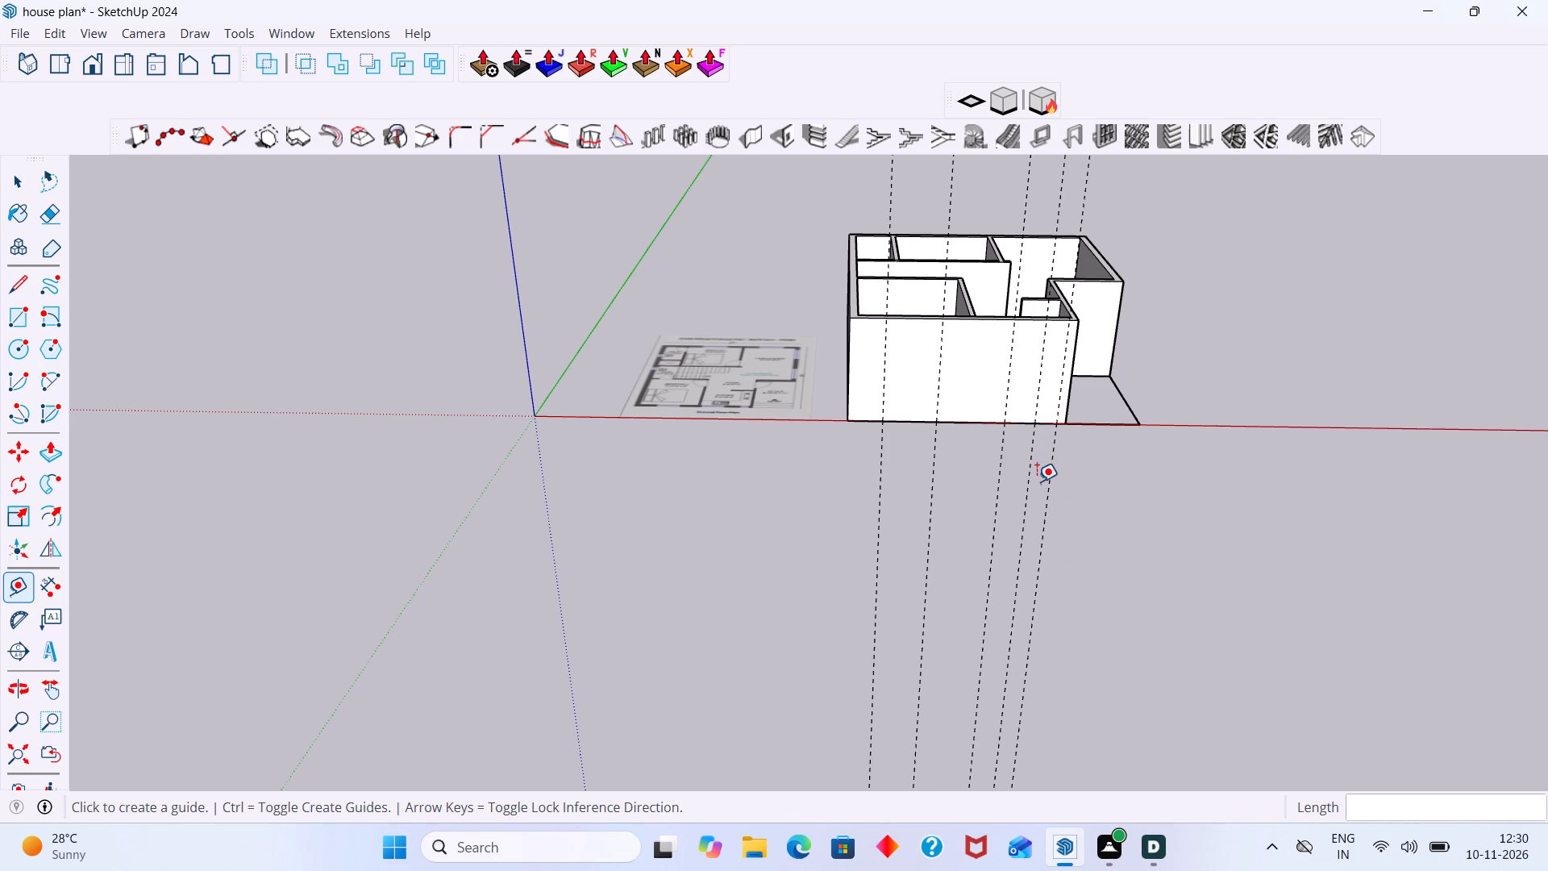
pyautogui.hotkey('ctrl', 'z')
pyautogui.hotkey('ctrl', 'z')
pyautogui.hotkey('ctrl', 'z')
pyautogui.hotkey('ctrl', 'z')
pyautogui.hotkey('ctrl', 'z')
pyautogui.hotkey('ctrl', 'z')
pyautogui.press('space')
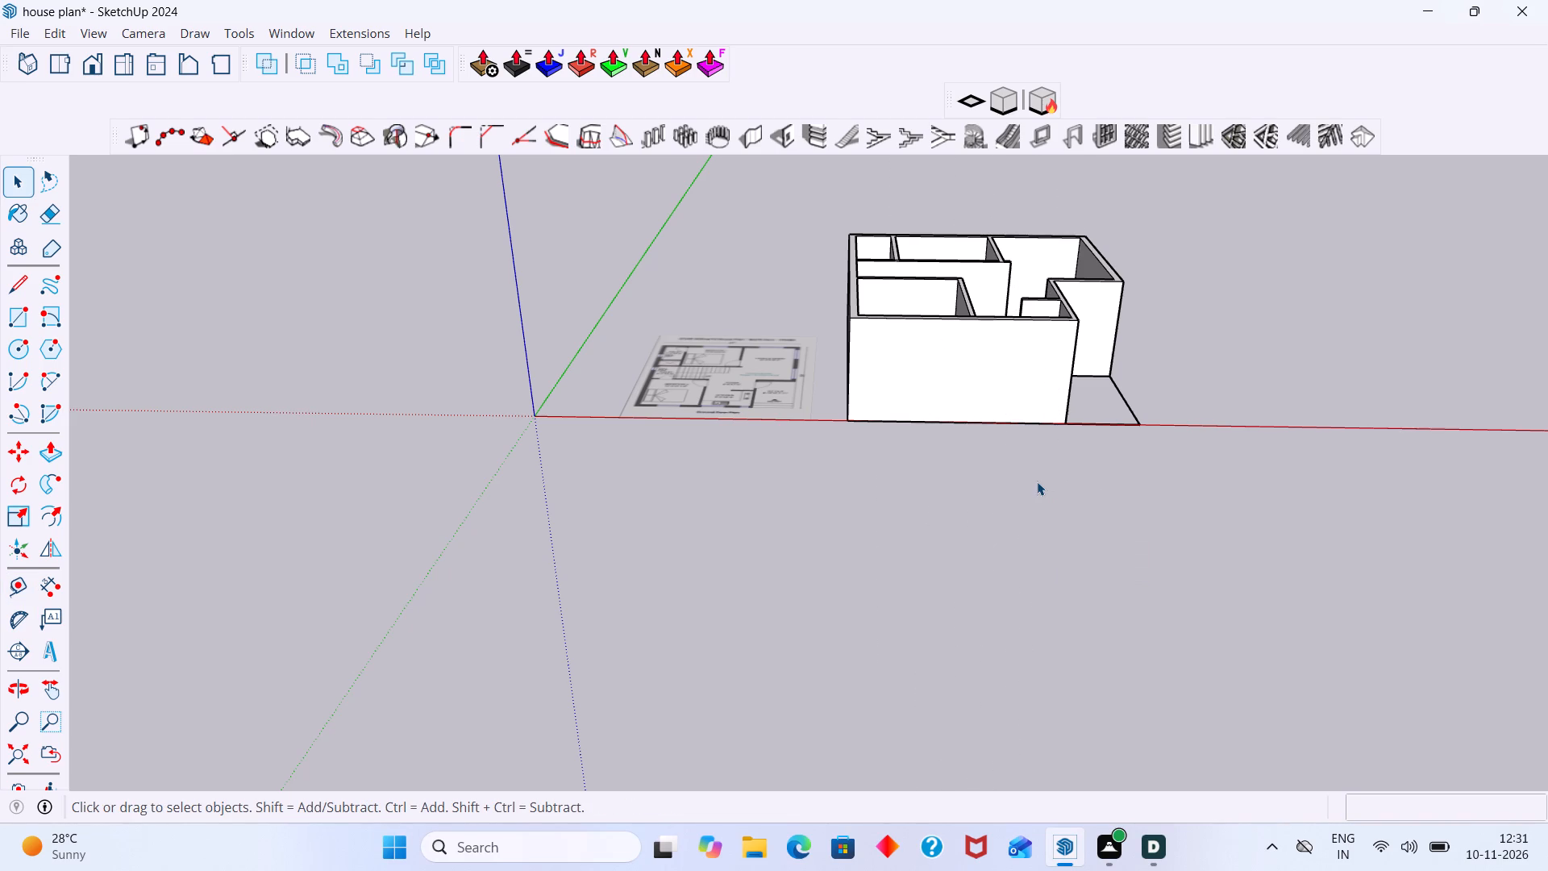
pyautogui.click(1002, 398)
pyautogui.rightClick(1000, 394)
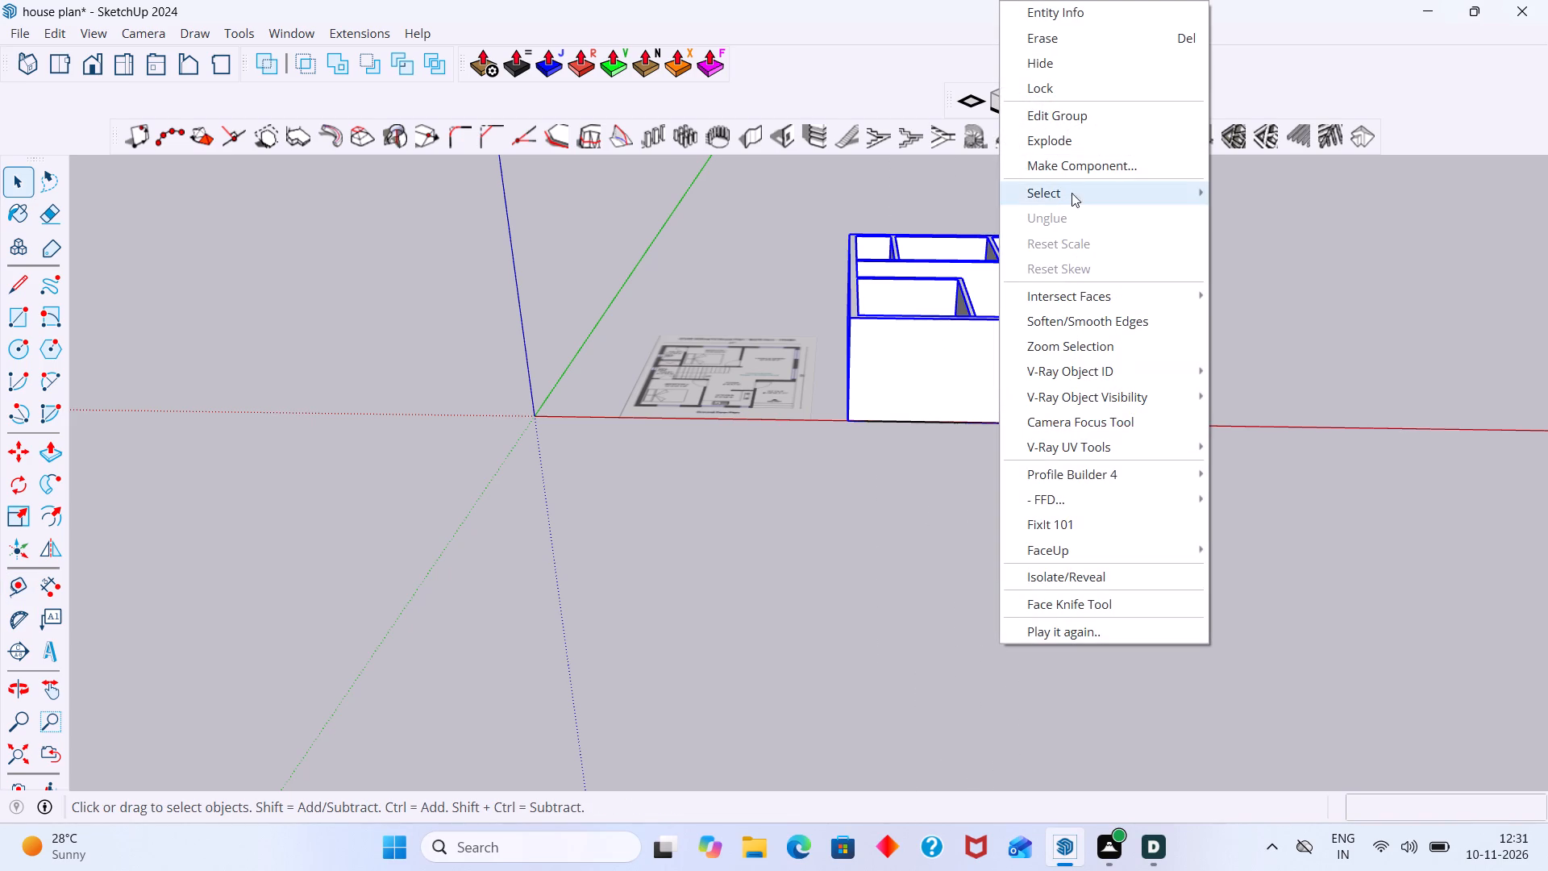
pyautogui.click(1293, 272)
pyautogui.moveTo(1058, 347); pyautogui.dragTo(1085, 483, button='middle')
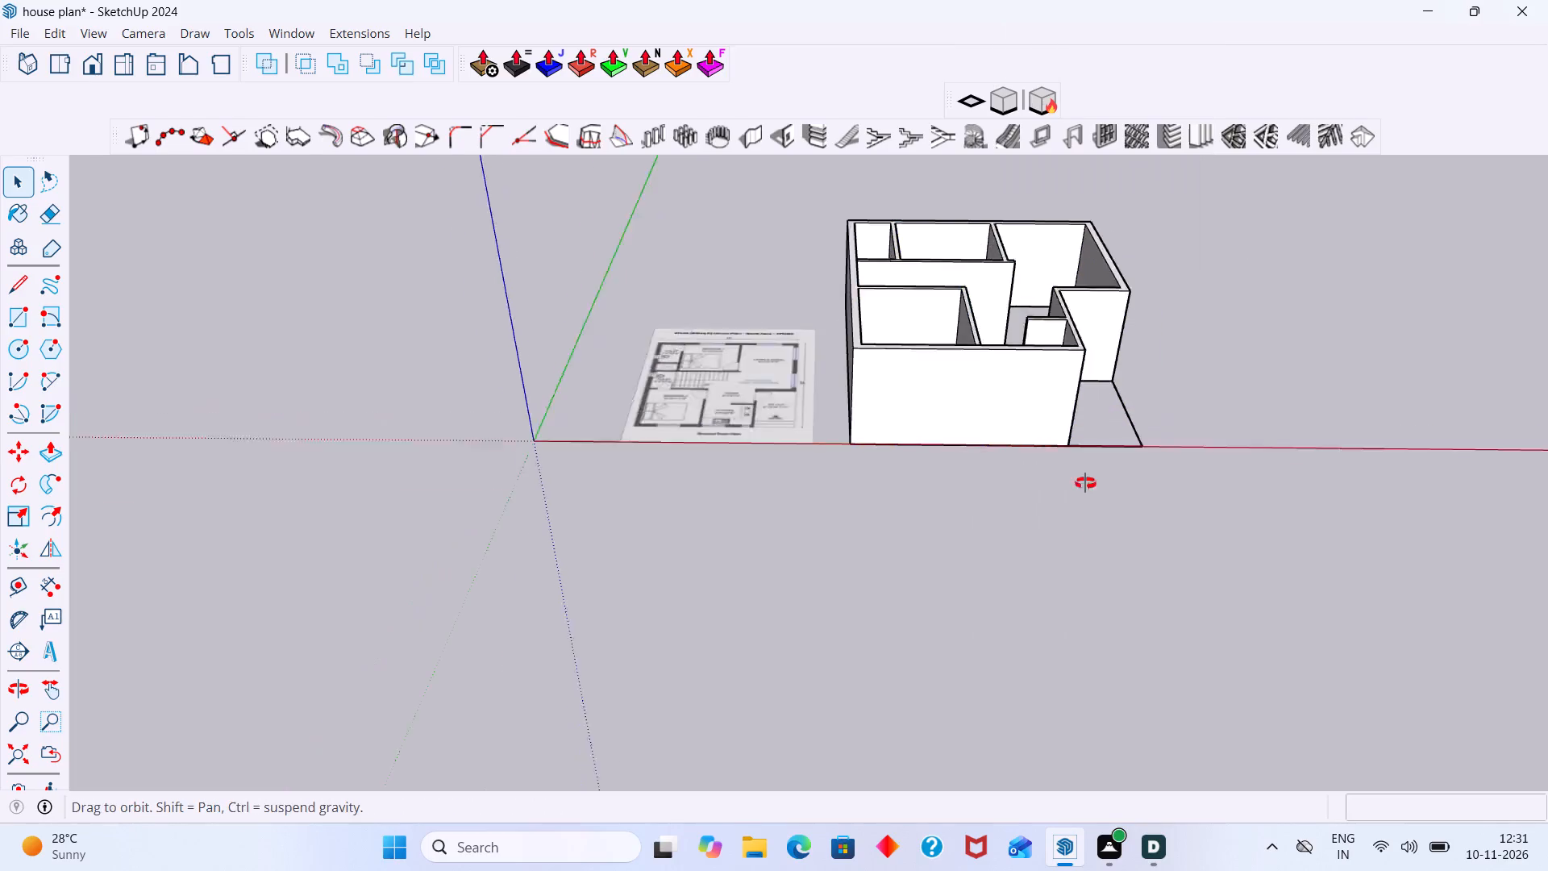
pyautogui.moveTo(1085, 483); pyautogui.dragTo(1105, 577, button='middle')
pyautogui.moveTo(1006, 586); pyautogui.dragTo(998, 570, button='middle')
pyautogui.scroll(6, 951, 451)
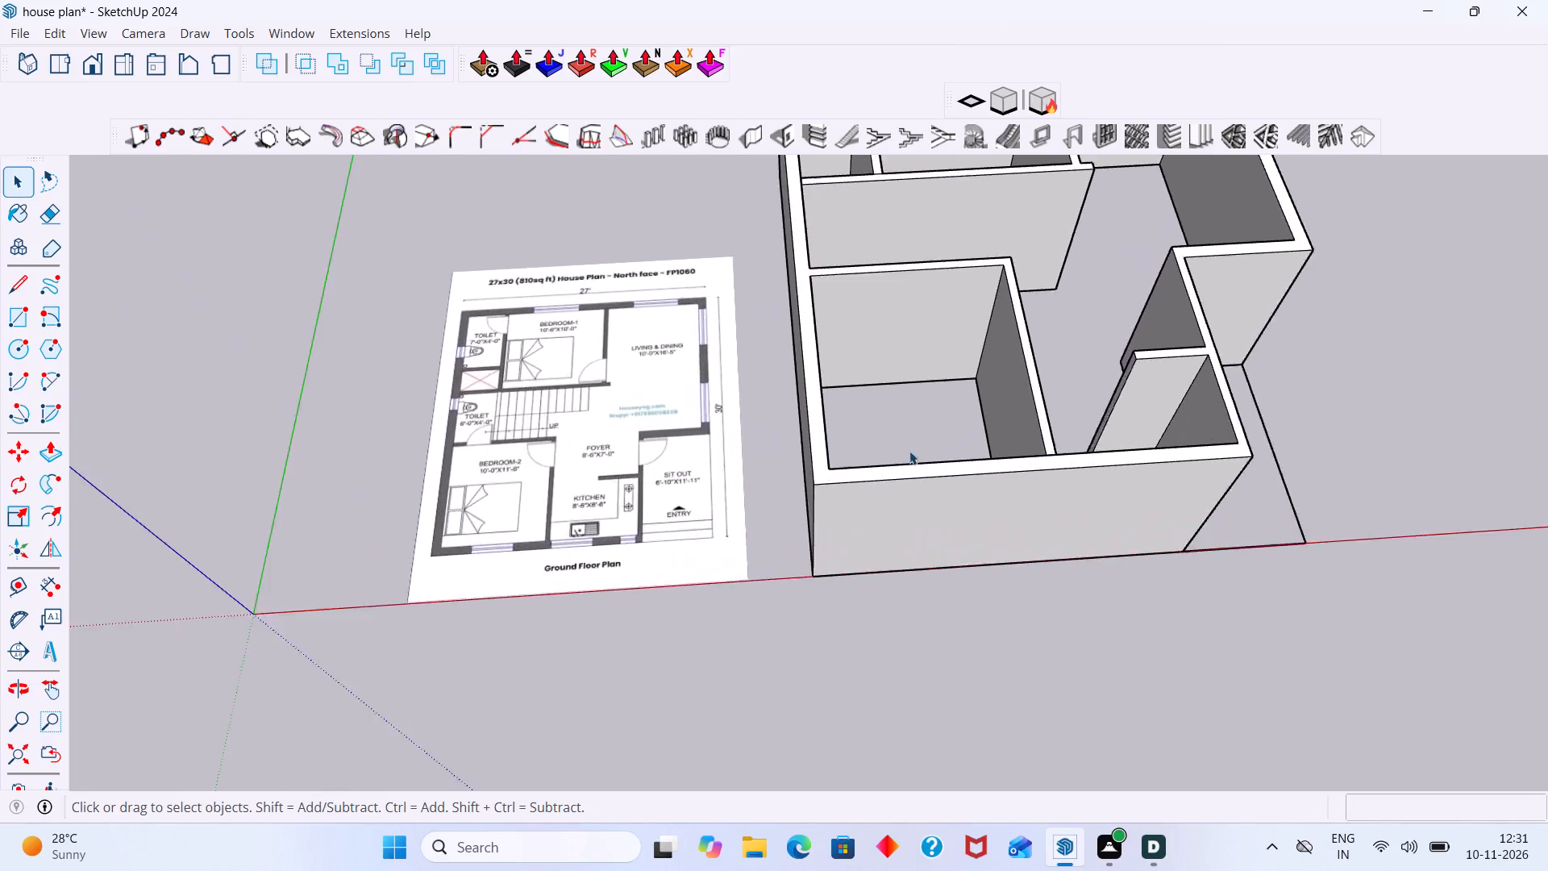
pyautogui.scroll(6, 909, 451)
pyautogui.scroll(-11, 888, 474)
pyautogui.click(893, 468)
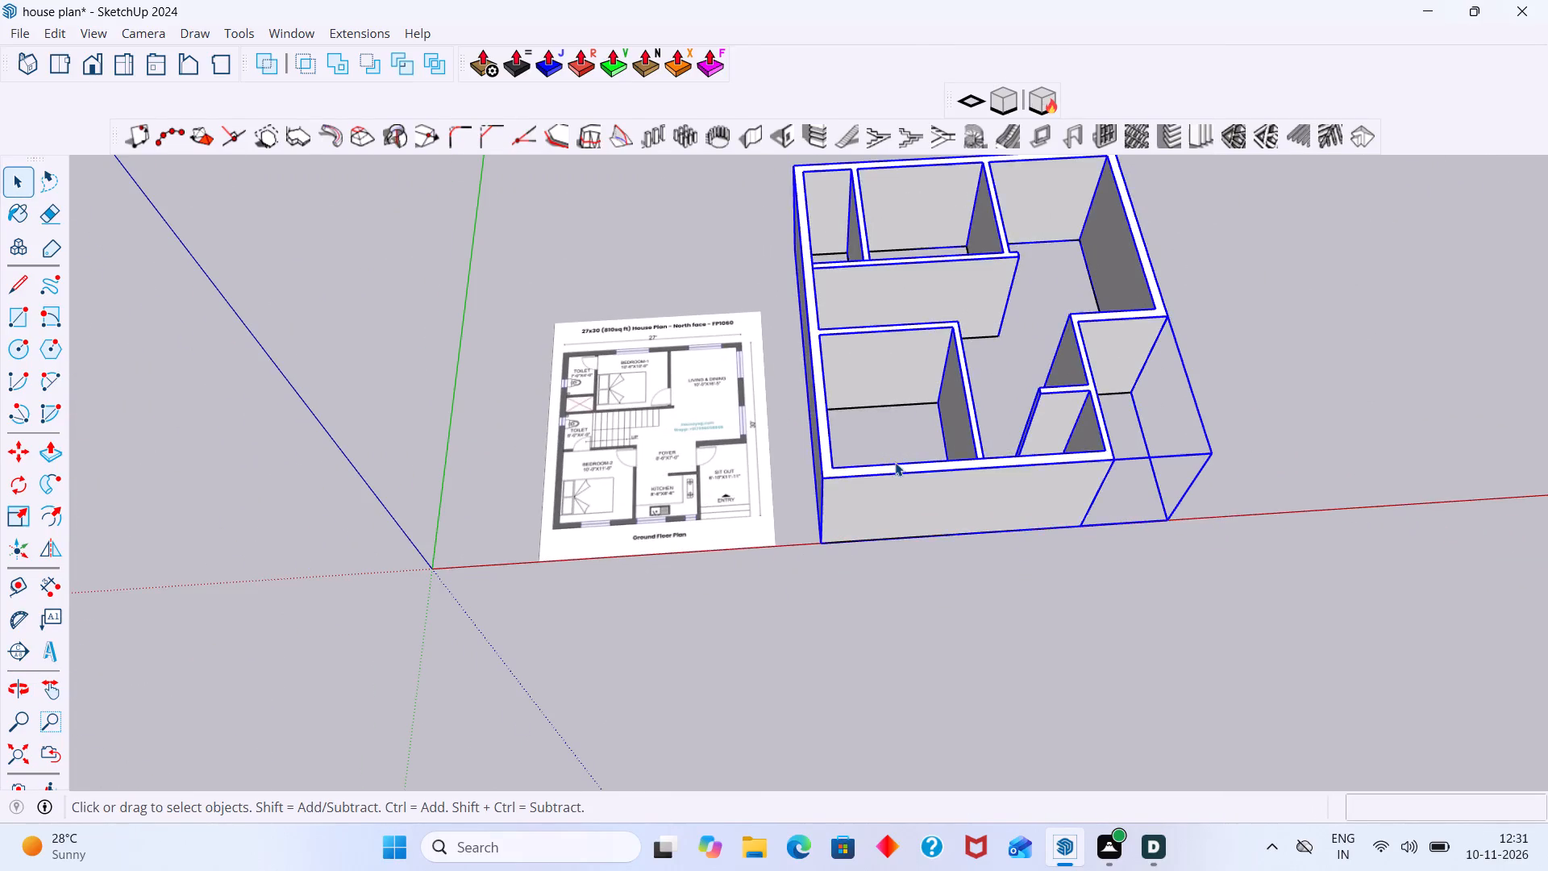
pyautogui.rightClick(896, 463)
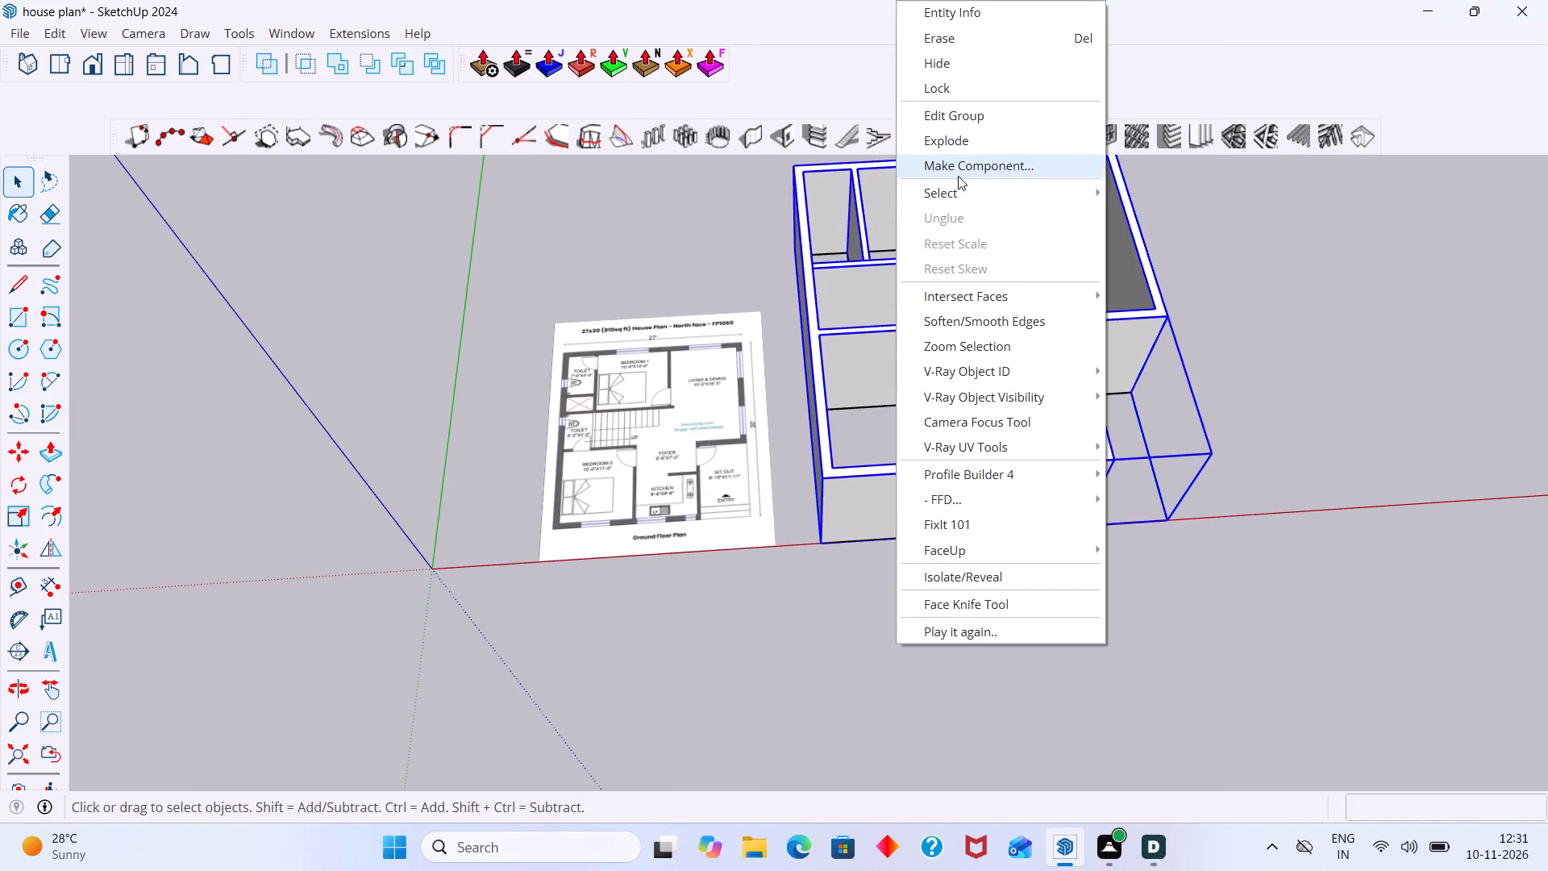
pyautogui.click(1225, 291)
# Place vertical guides at the bedroom-2 window's edges on the outer wall face, 3' 3" from the corner and 5' apart, using temporarily shown back edges.
pyautogui.scroll(-4, 1017, 456)
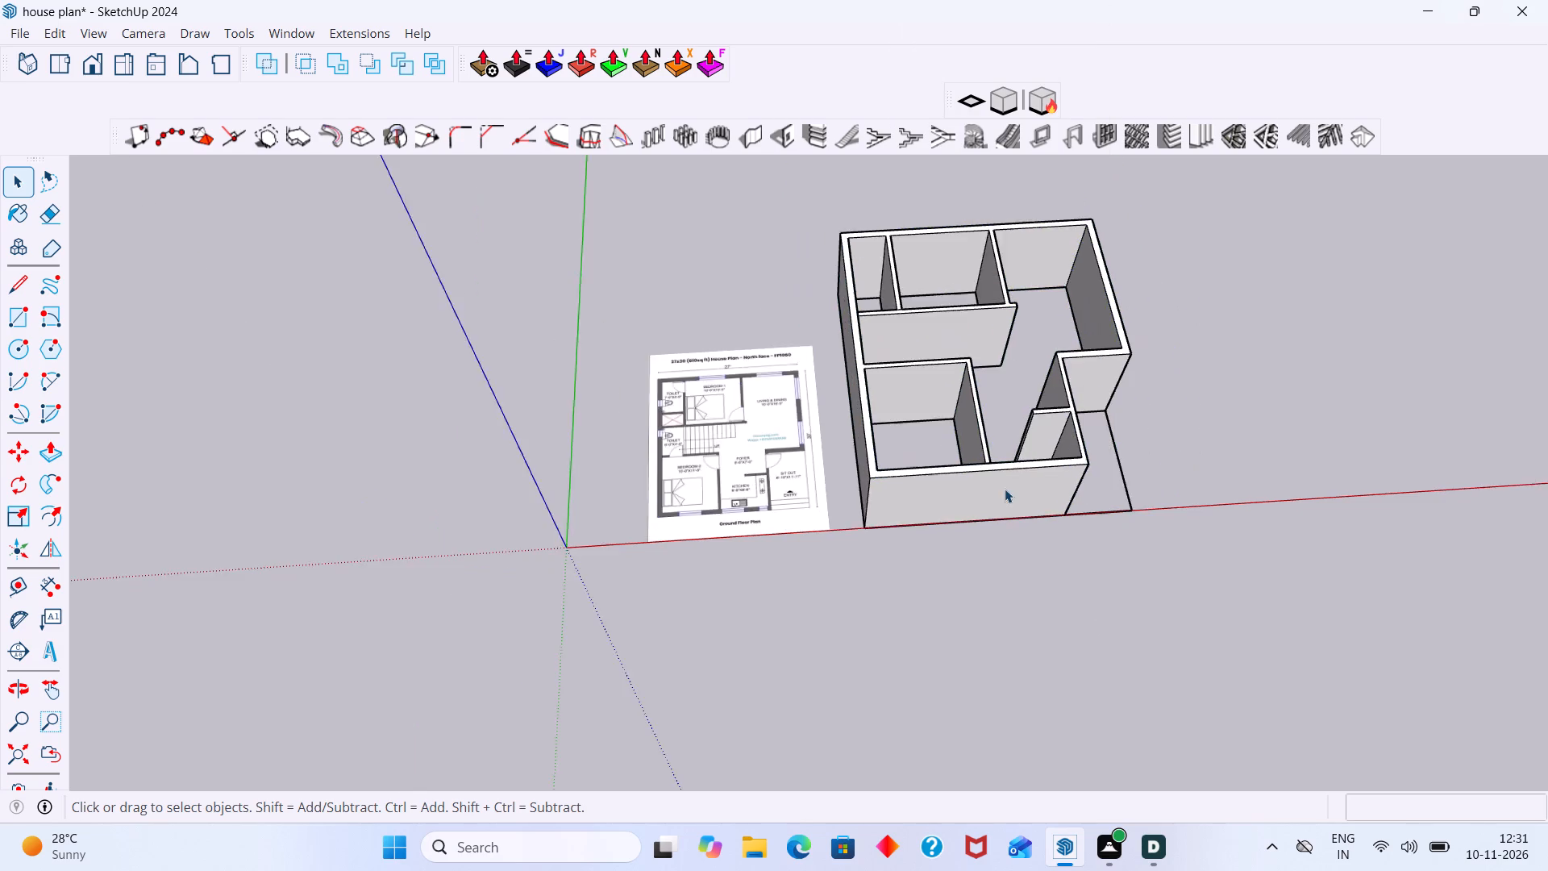
pyautogui.scroll(-3, 1005, 489)
pyautogui.moveTo(1024, 511); pyautogui.dragTo(1058, 349, button='middle')
pyautogui.scroll(11, 972, 403)
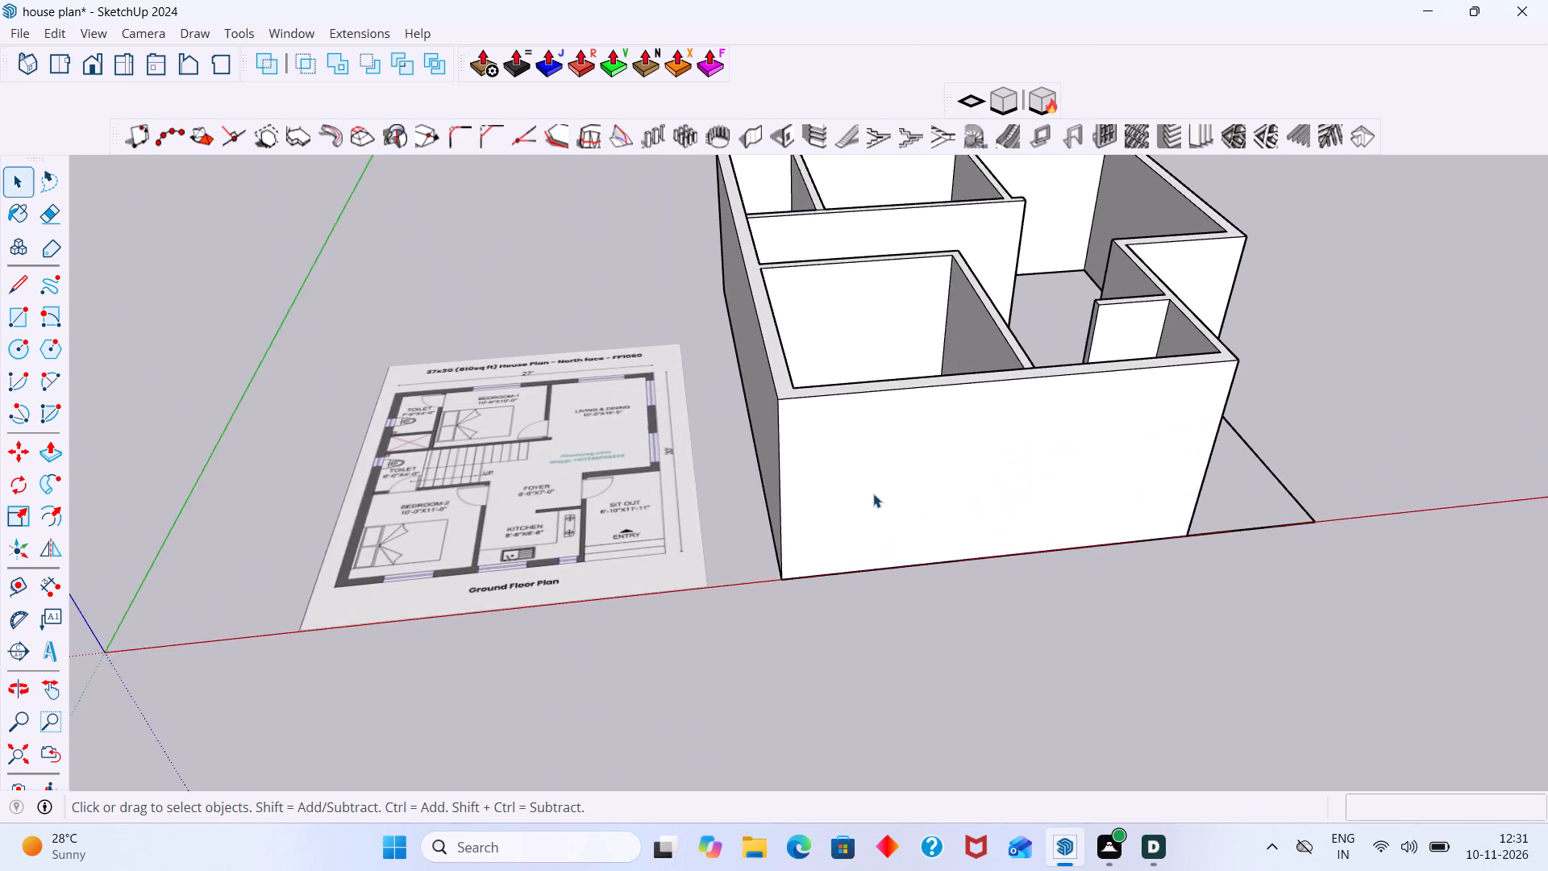
pyautogui.scroll(1, 873, 494)
pyautogui.scroll(-4, 875, 485)
pyautogui.moveTo(855, 489); pyautogui.dragTo(840, 524, button='middle')
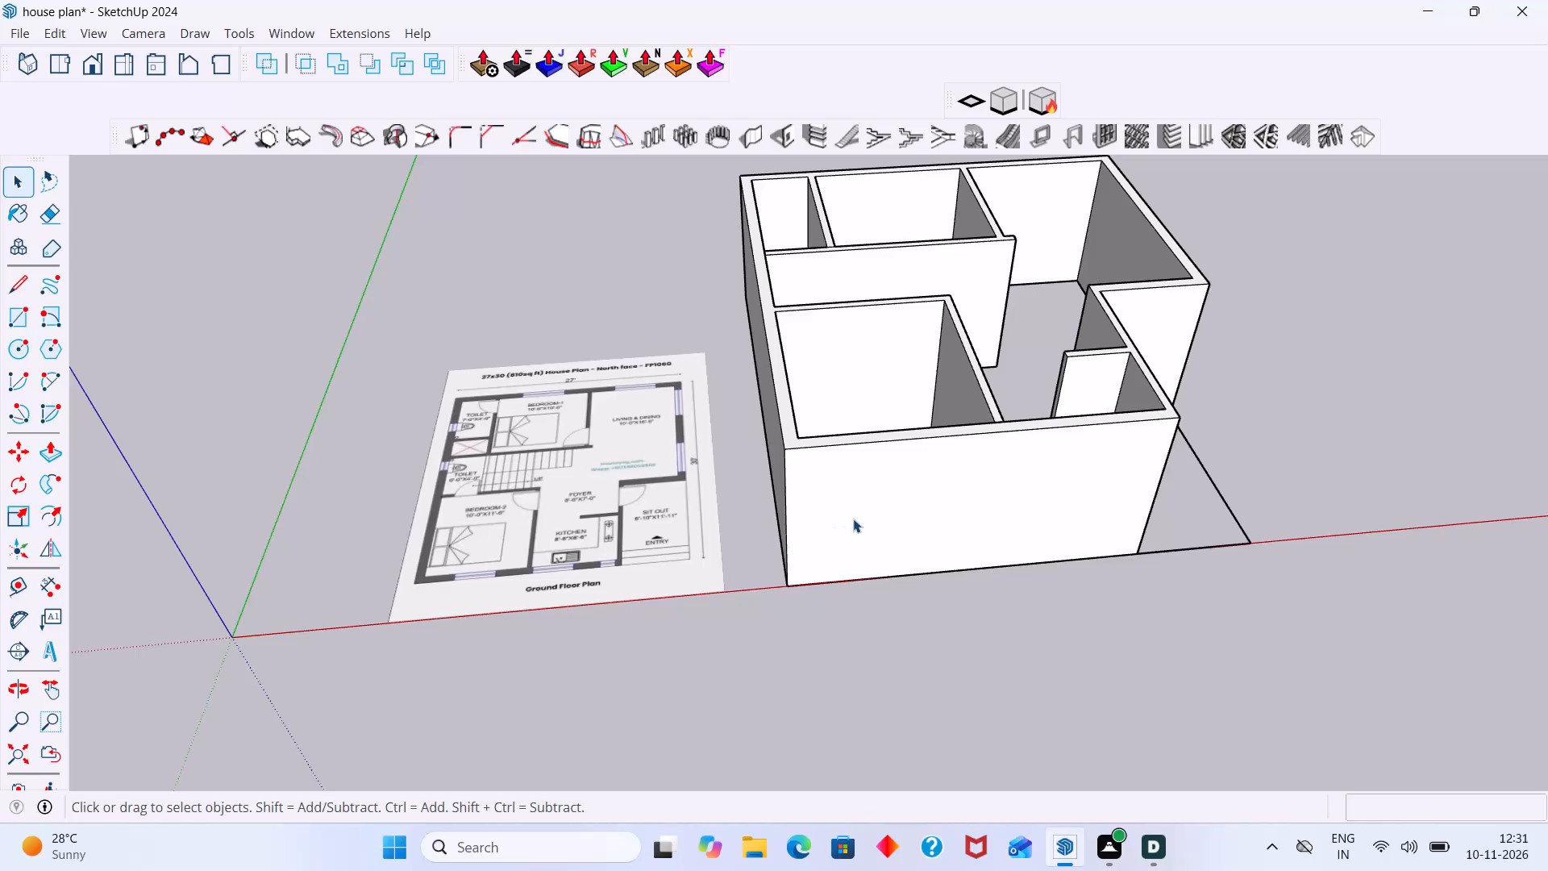
pyautogui.press('k')
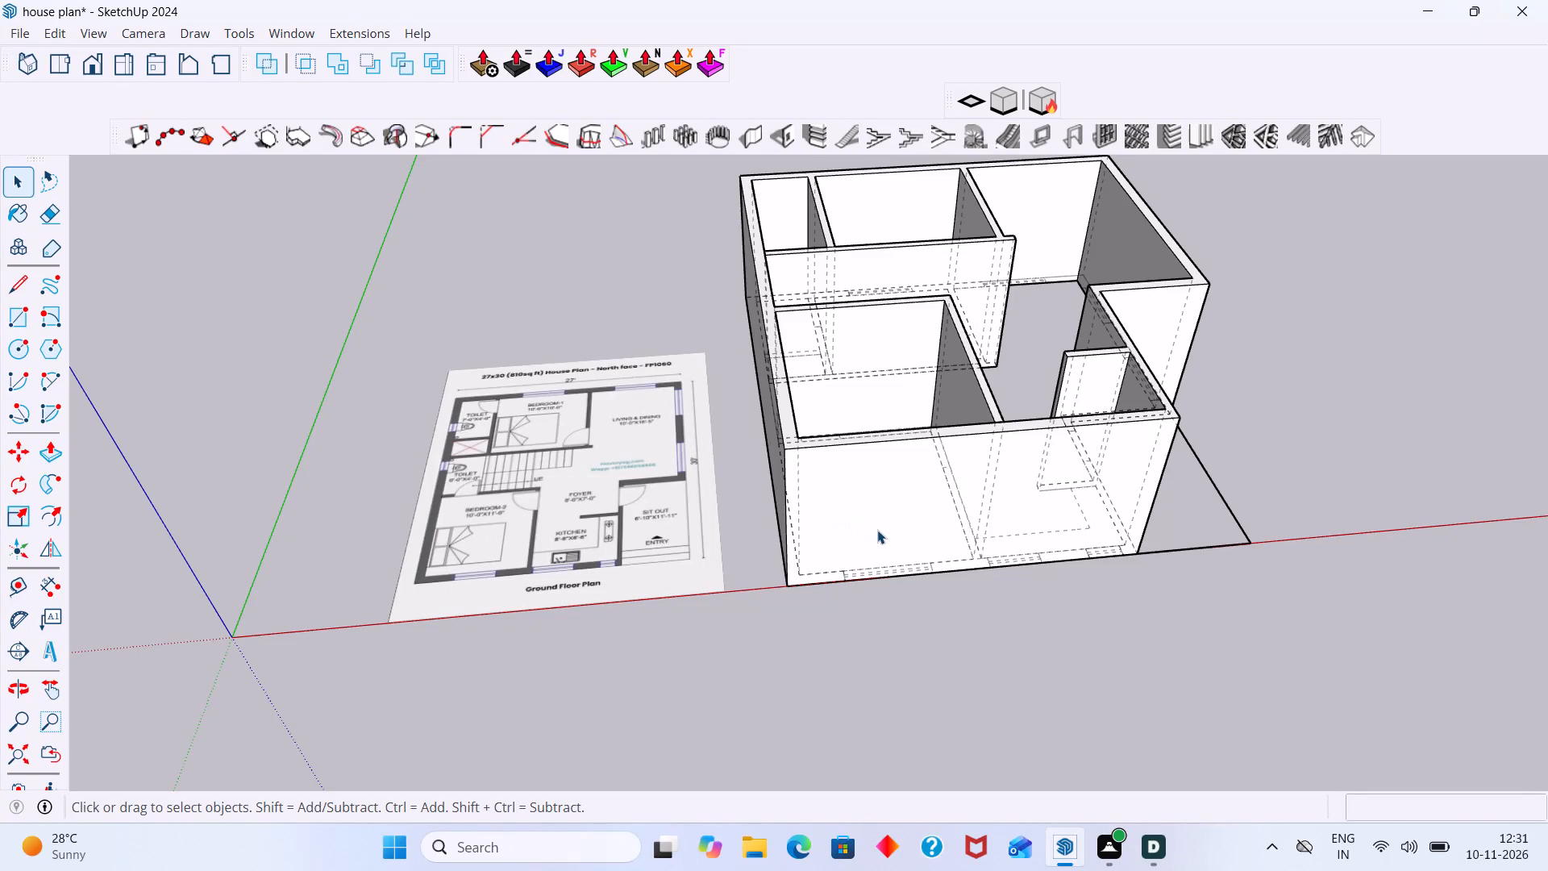
pyautogui.press('t')
pyautogui.click(784, 522)
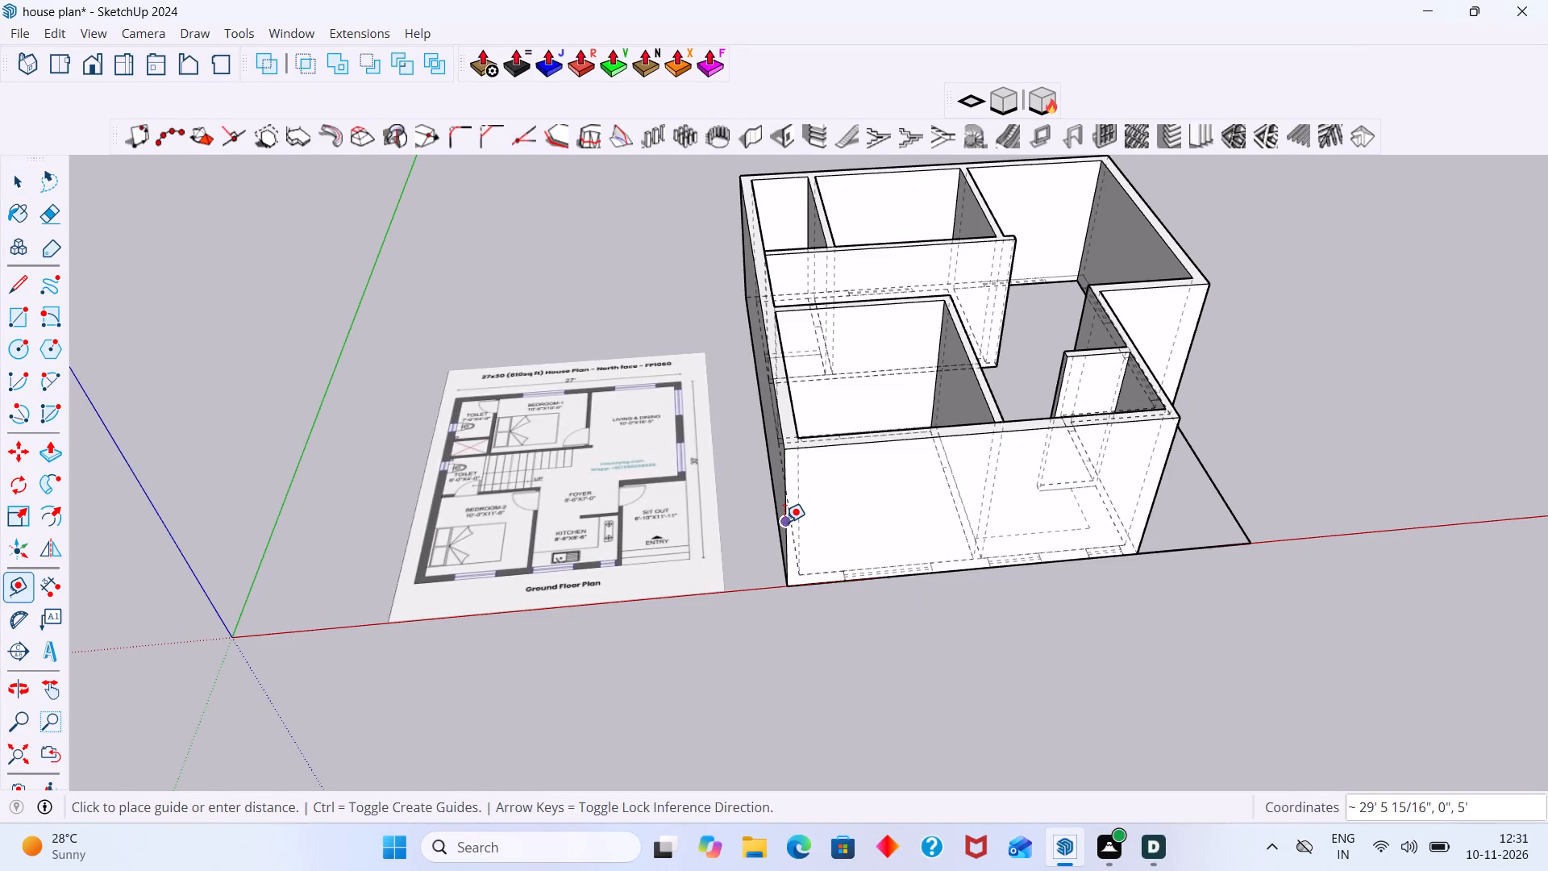
pyautogui.scroll(2, 842, 581)
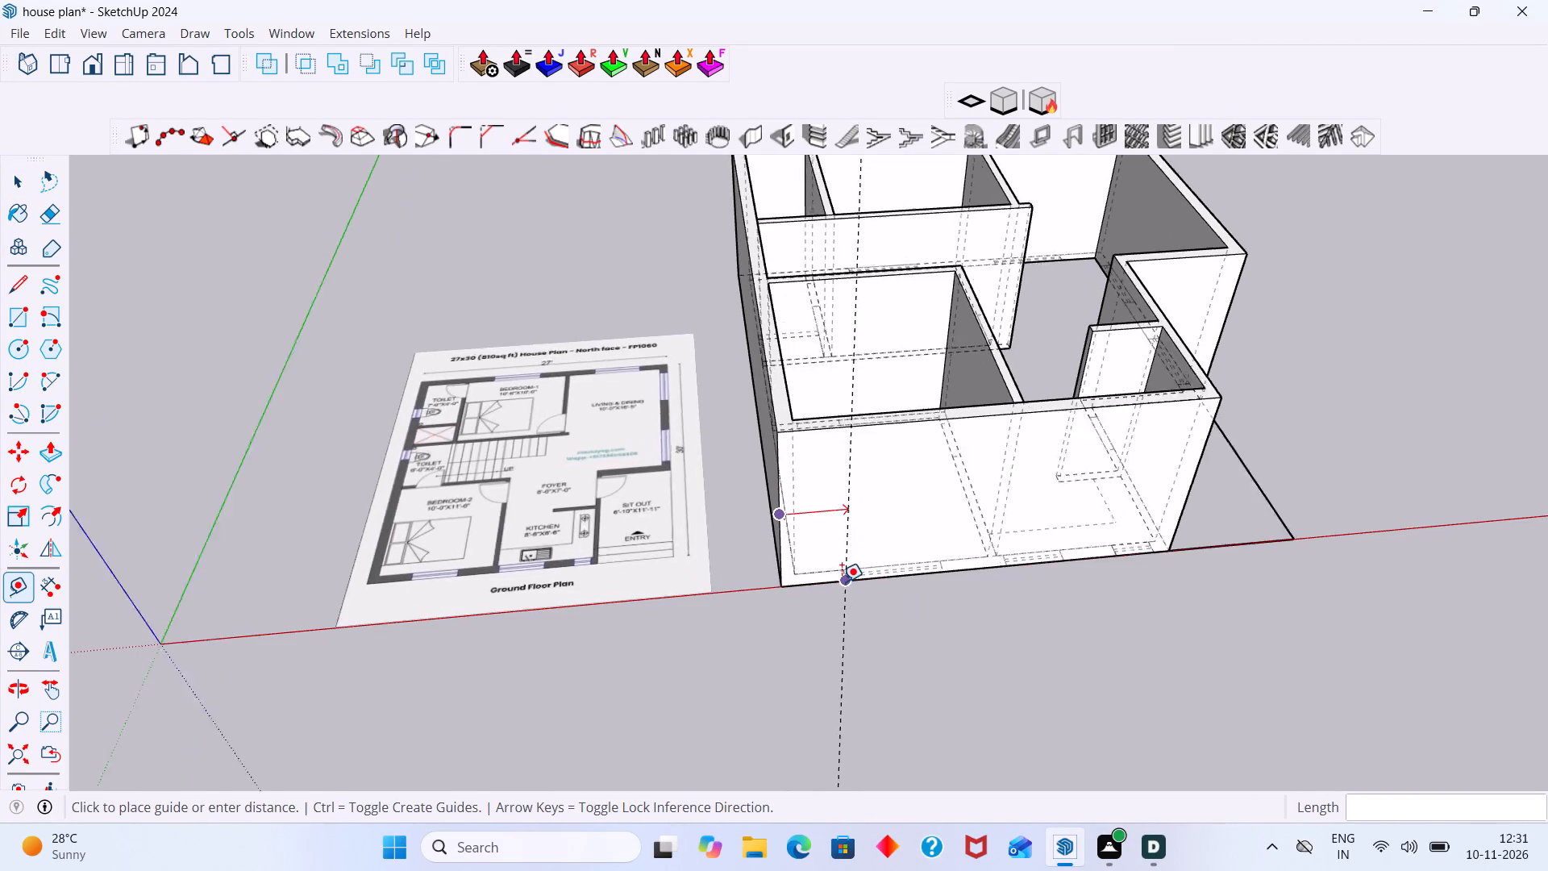
pyautogui.scroll(7, 842, 581)
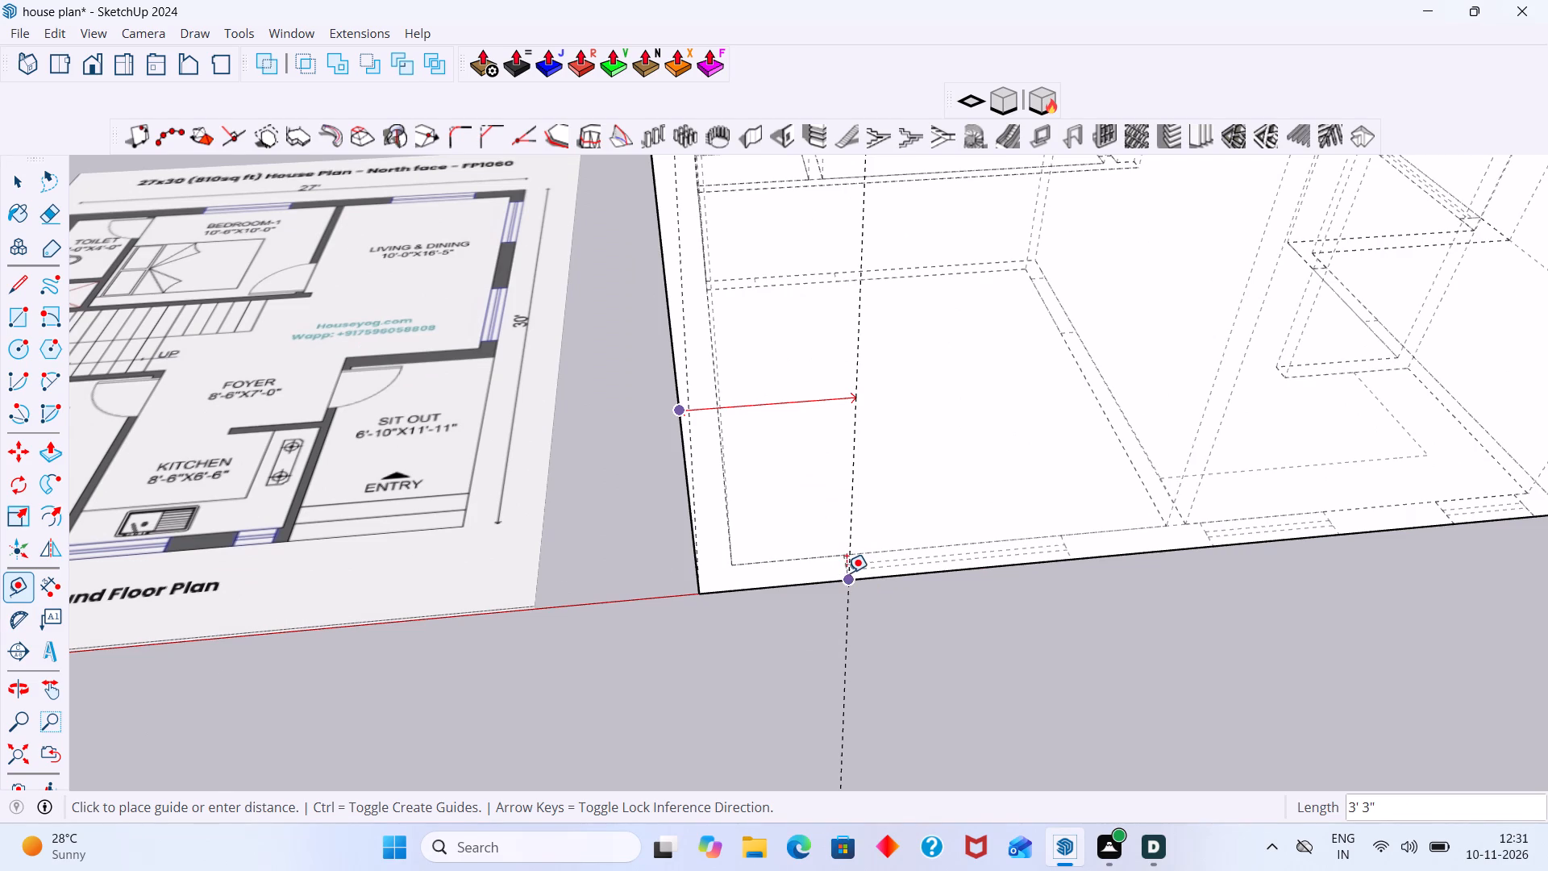
pyautogui.click(847, 573)
pyautogui.click(857, 508)
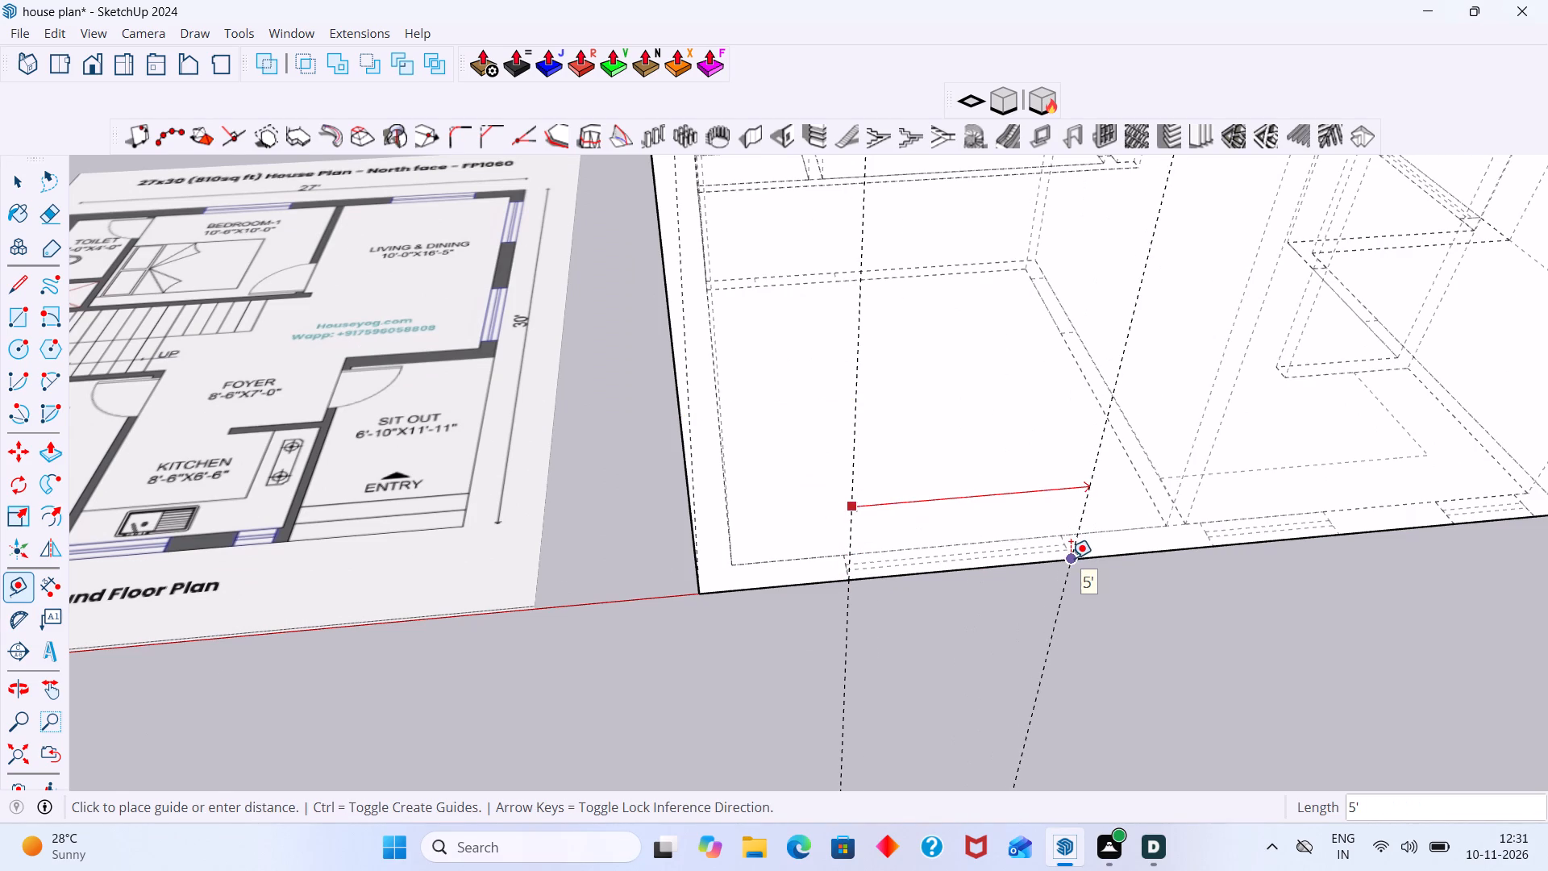
pyautogui.click(1071, 558)
pyautogui.press('k')
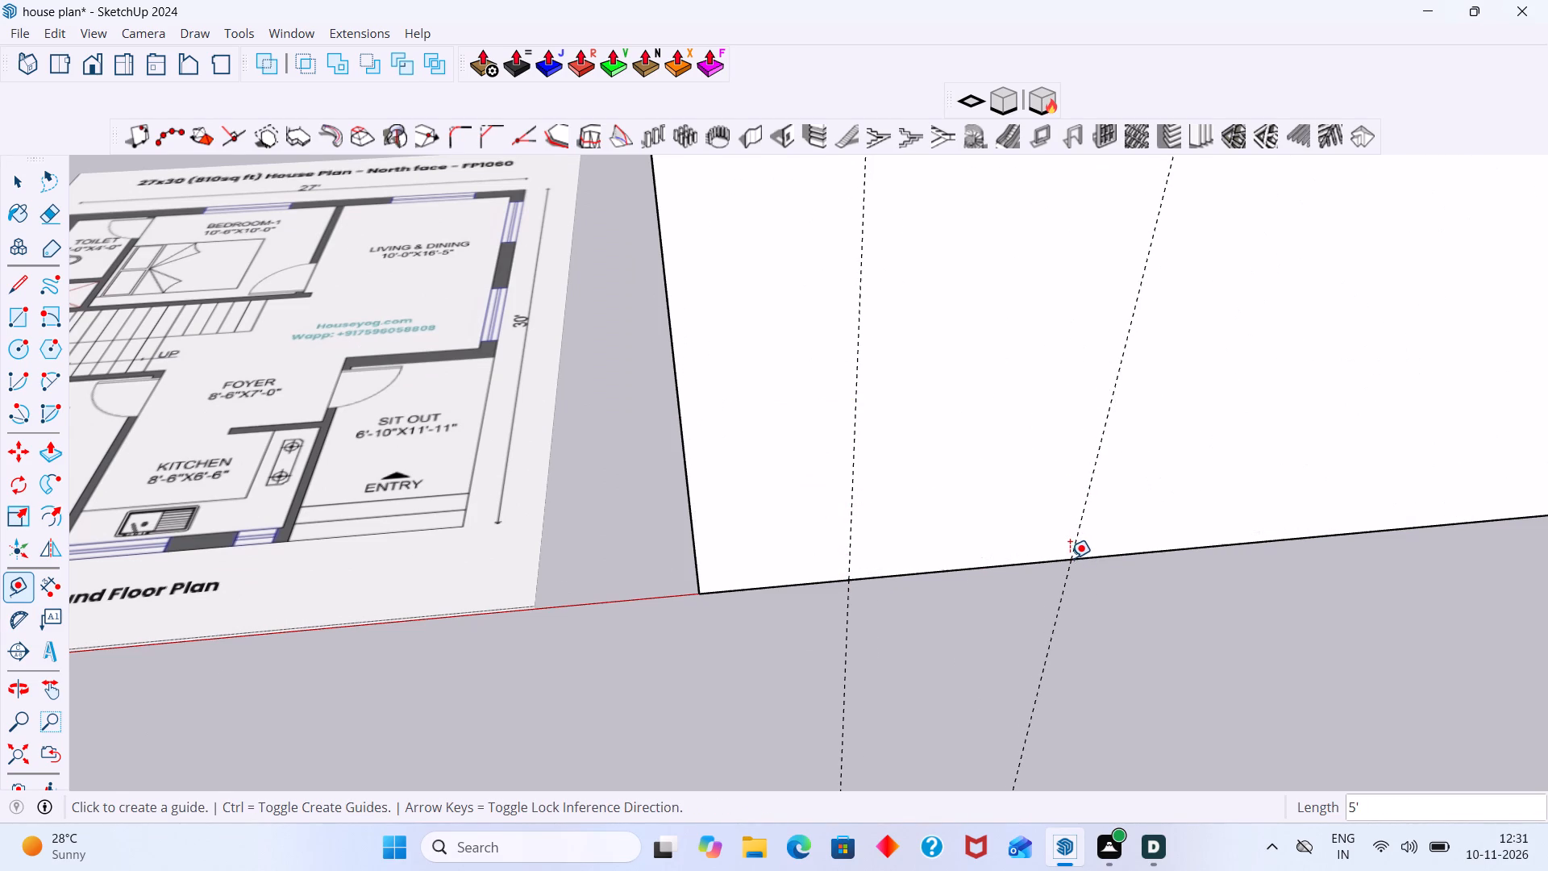
# Place horizontal guides on the same outer wall, 3' below its top edge and 3' above its base.
pyautogui.scroll(-7, 1055, 550)
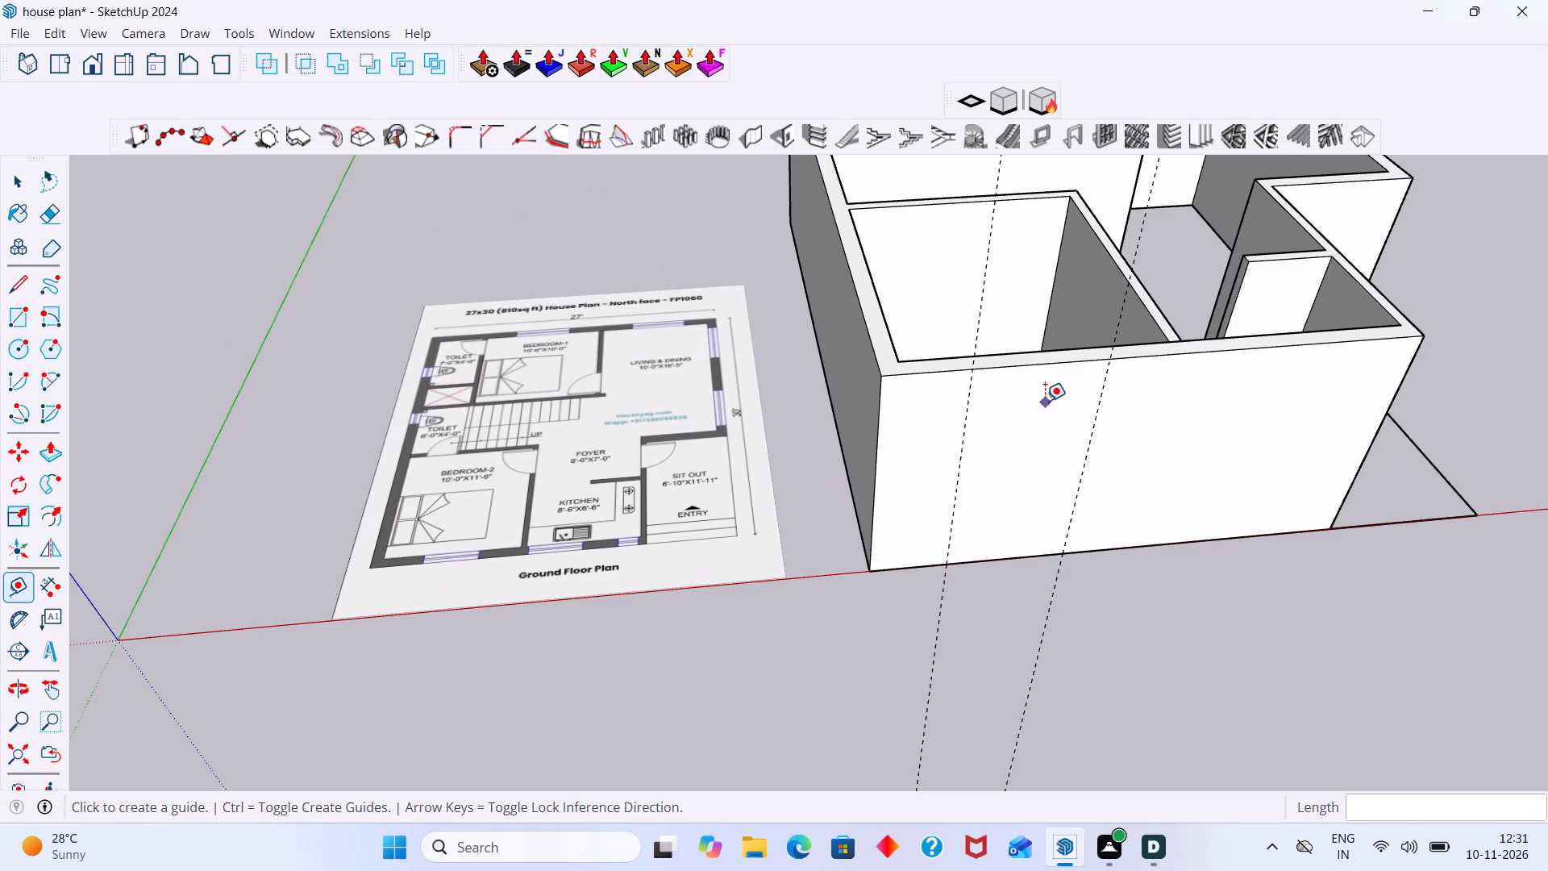
pyautogui.click(1045, 368)
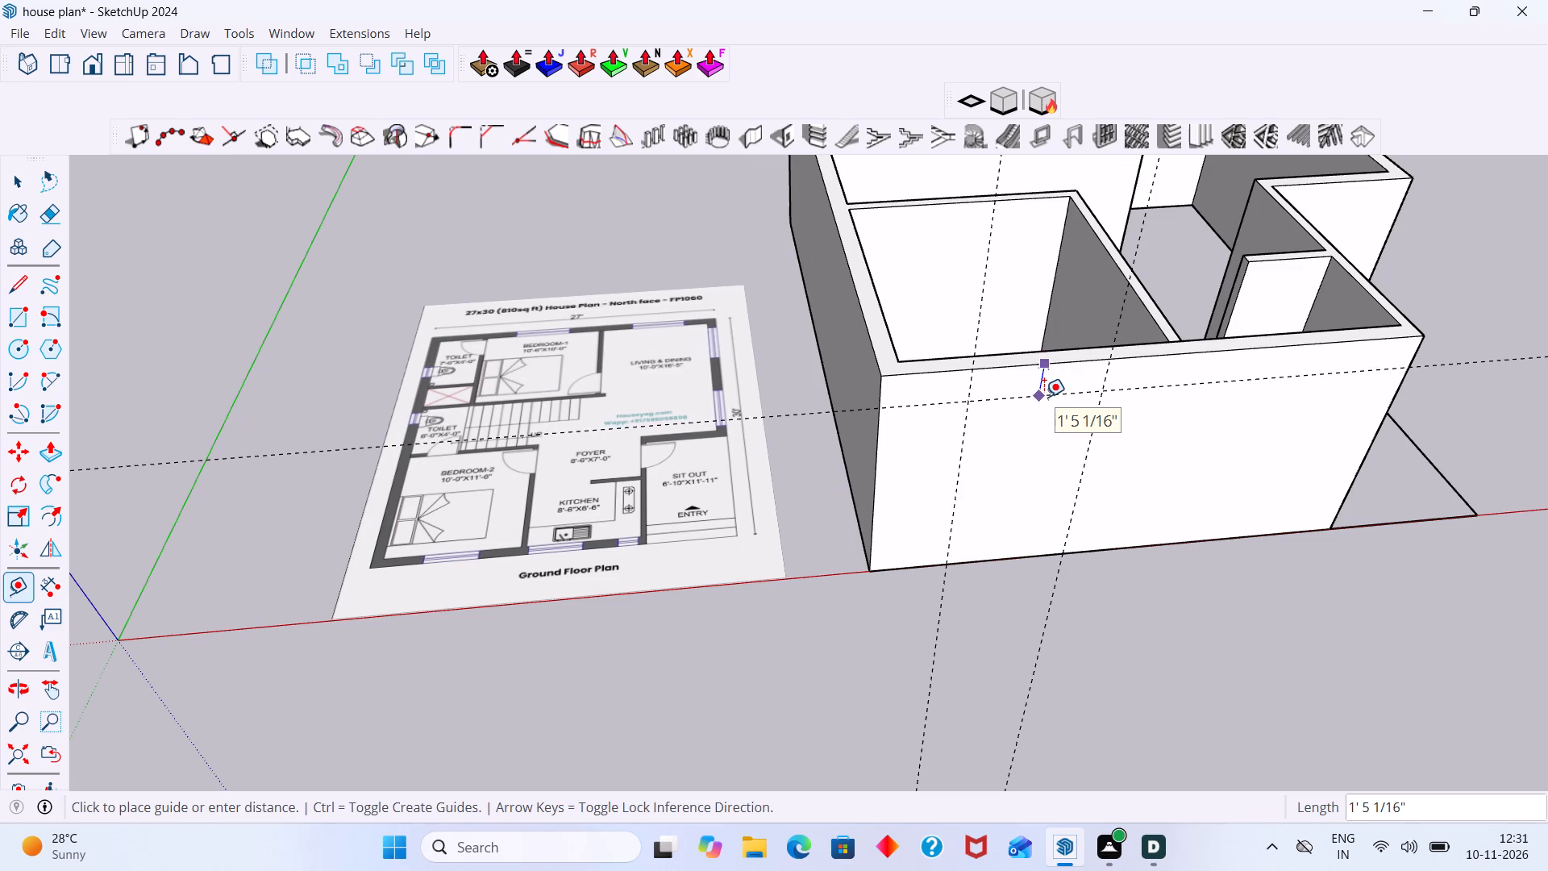
pyautogui.write("3'")
pyautogui.press('Return')
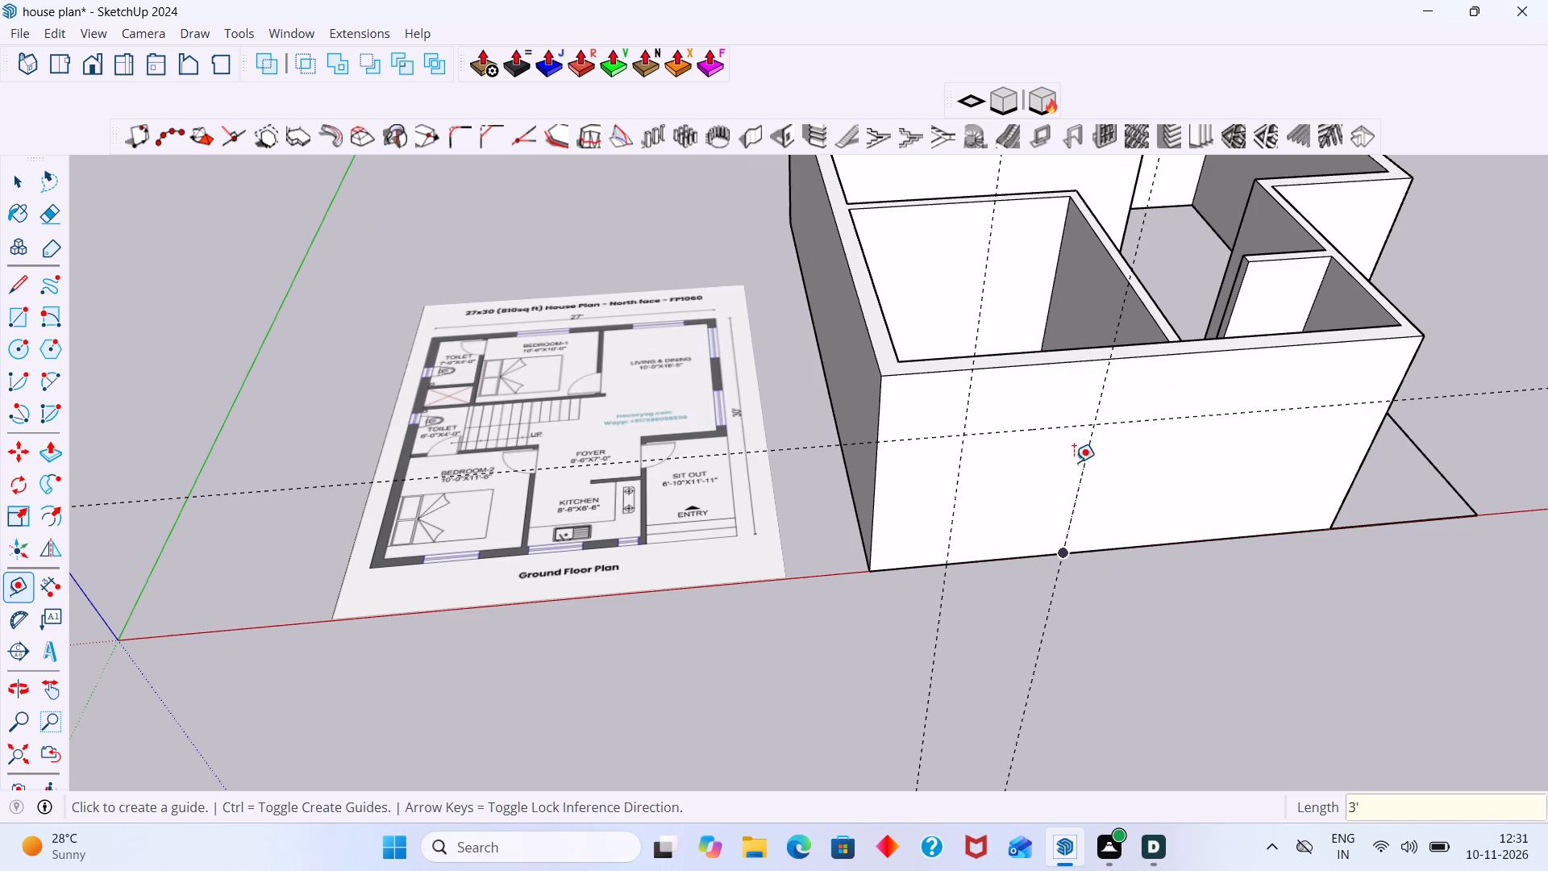
pyautogui.click(1017, 561)
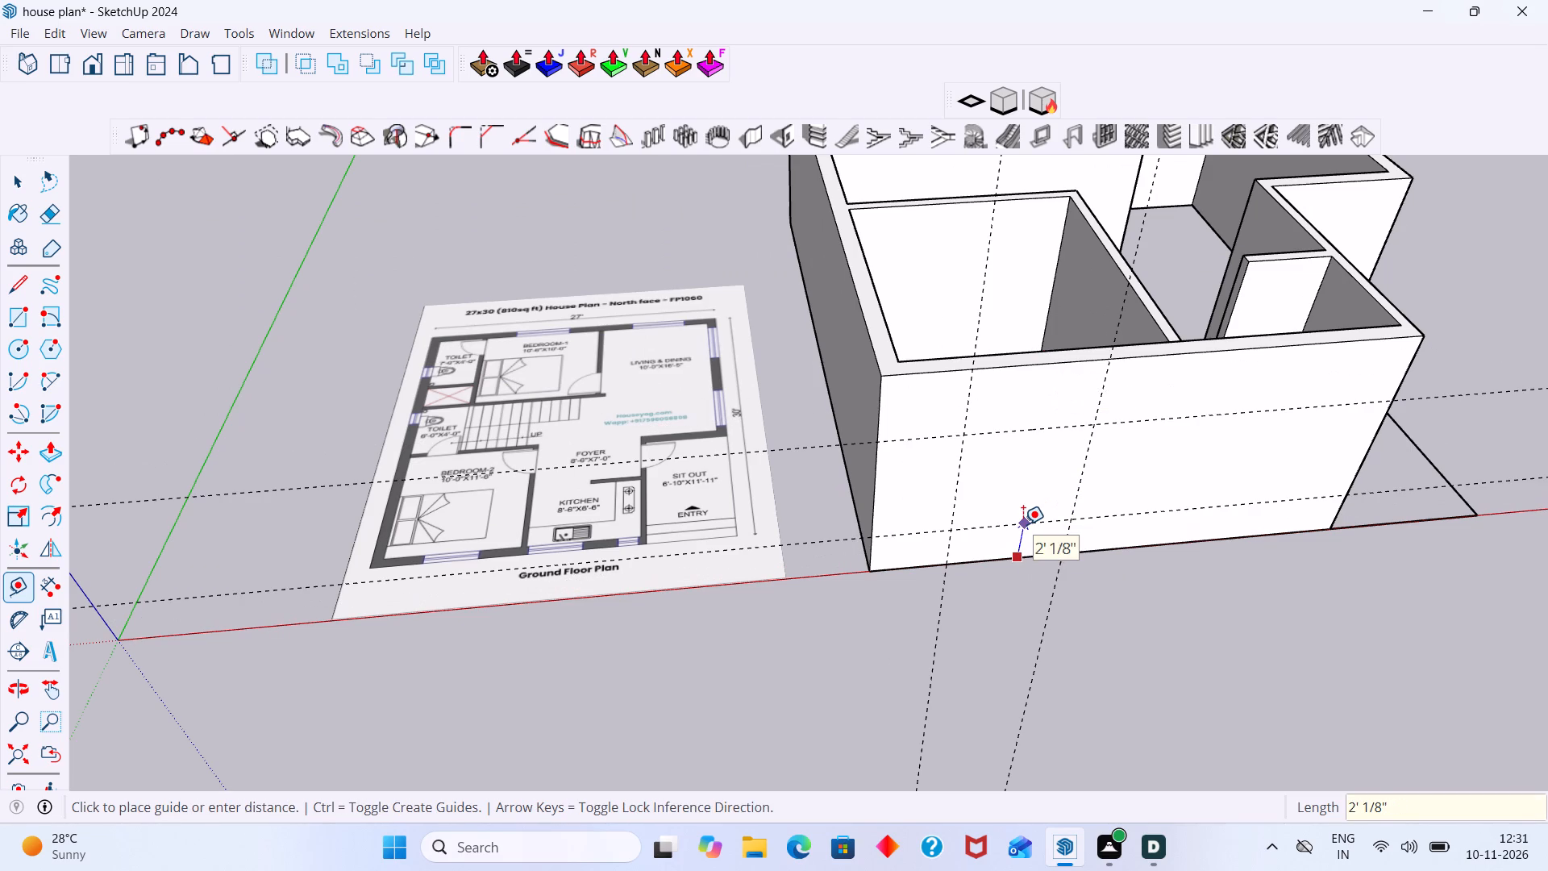
pyautogui.write("3'")
pyautogui.press('Return')
pyautogui.press('space')
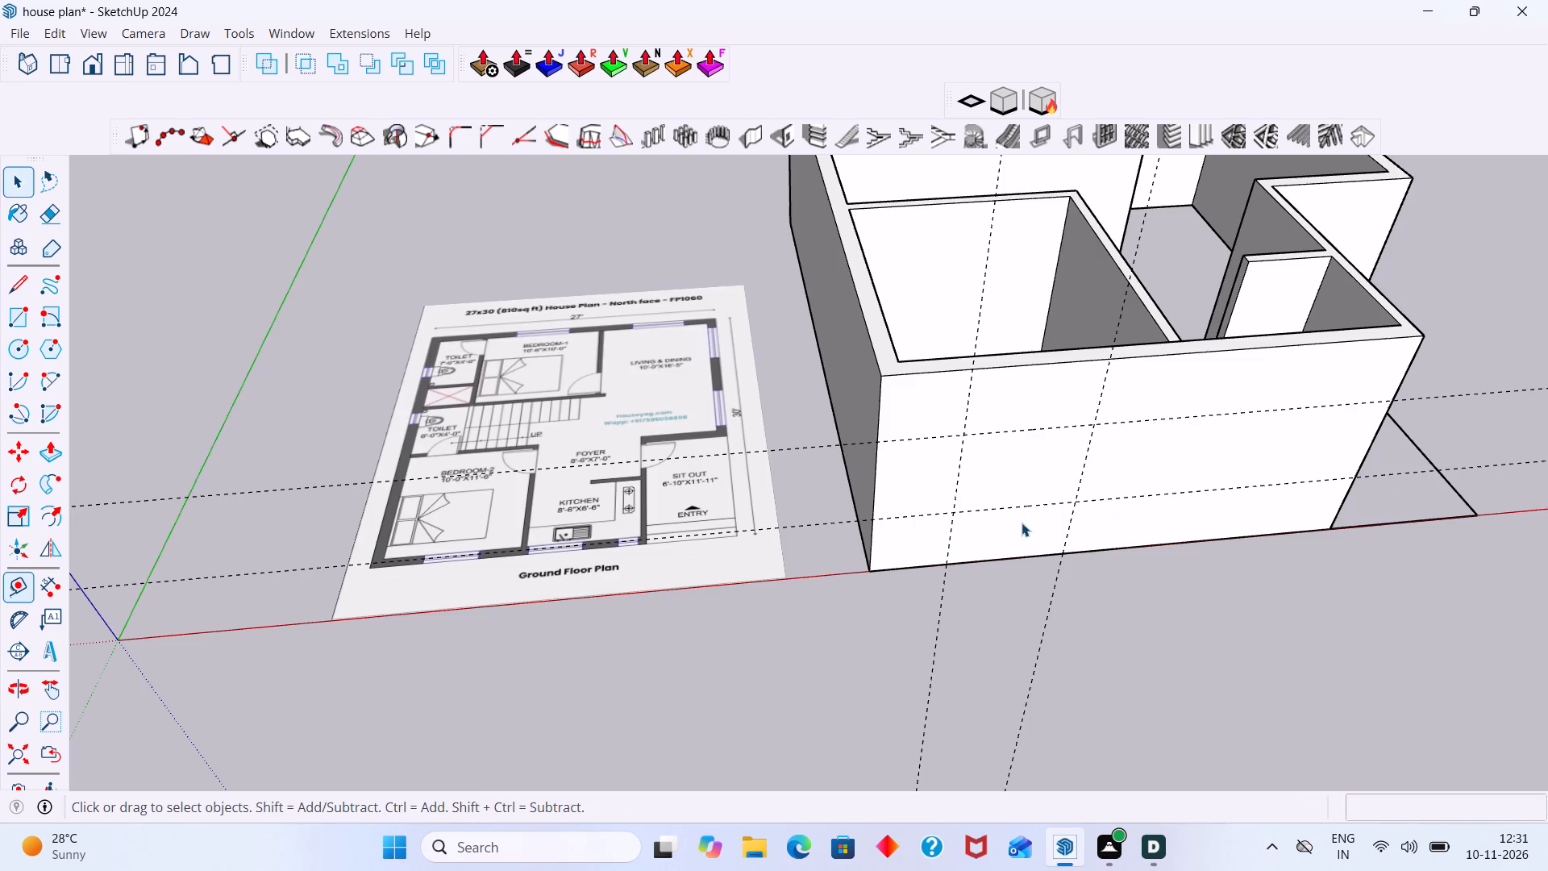
# Cut a 3' wide, 4' high wall opening from the lower guide intersection nearest the bedroom-2 outer corner.
pyautogui.scroll(-6, 997, 490)
pyautogui.moveTo(1044, 527); pyautogui.dragTo(1007, 411, button='middle')
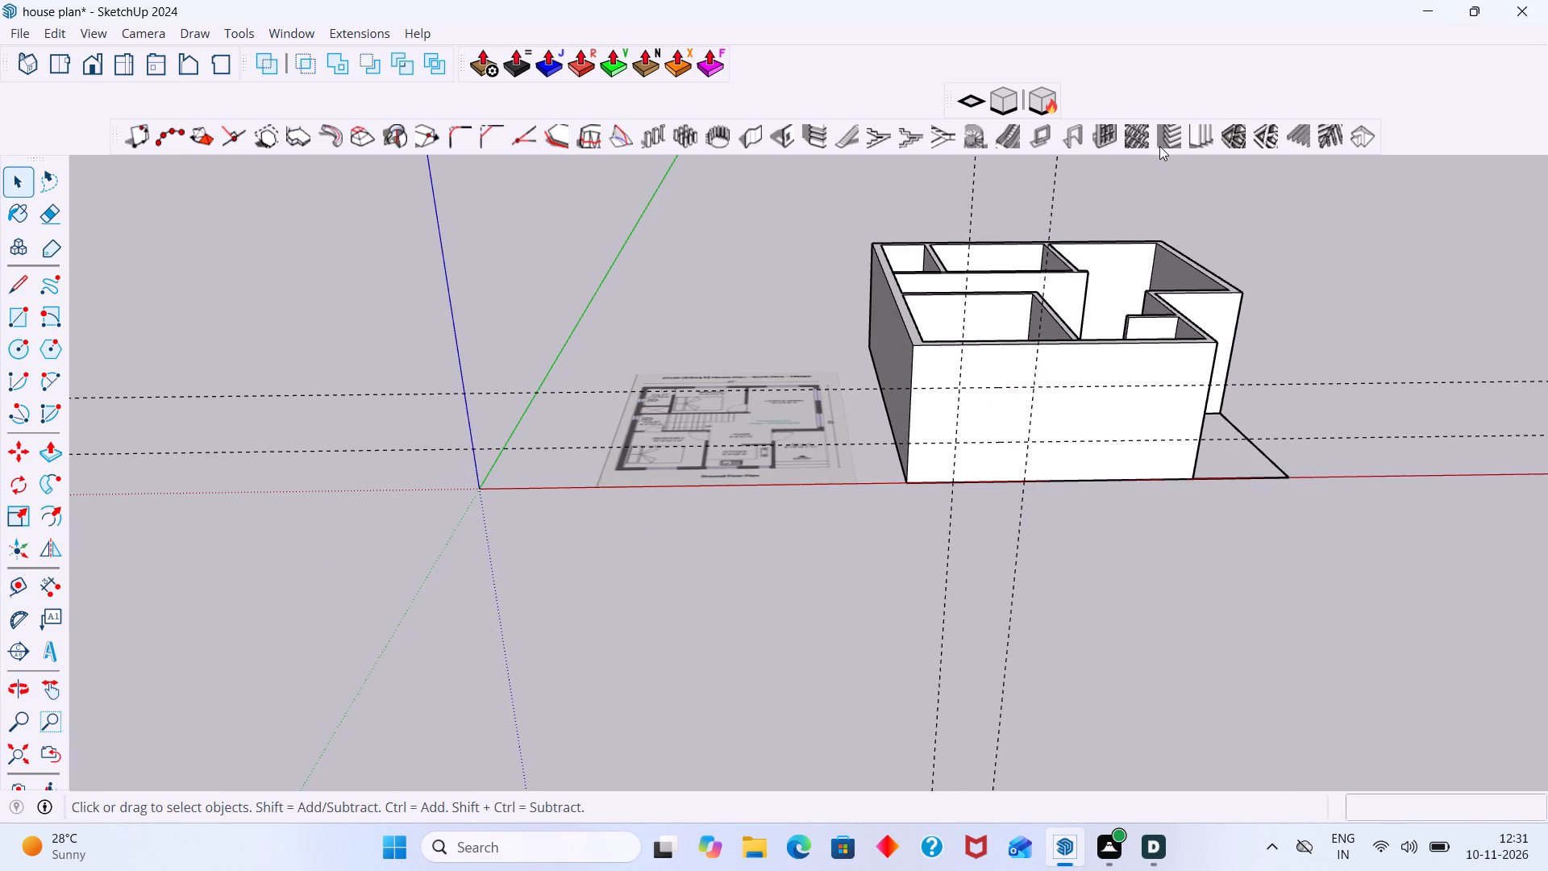
pyautogui.click(782, 138)
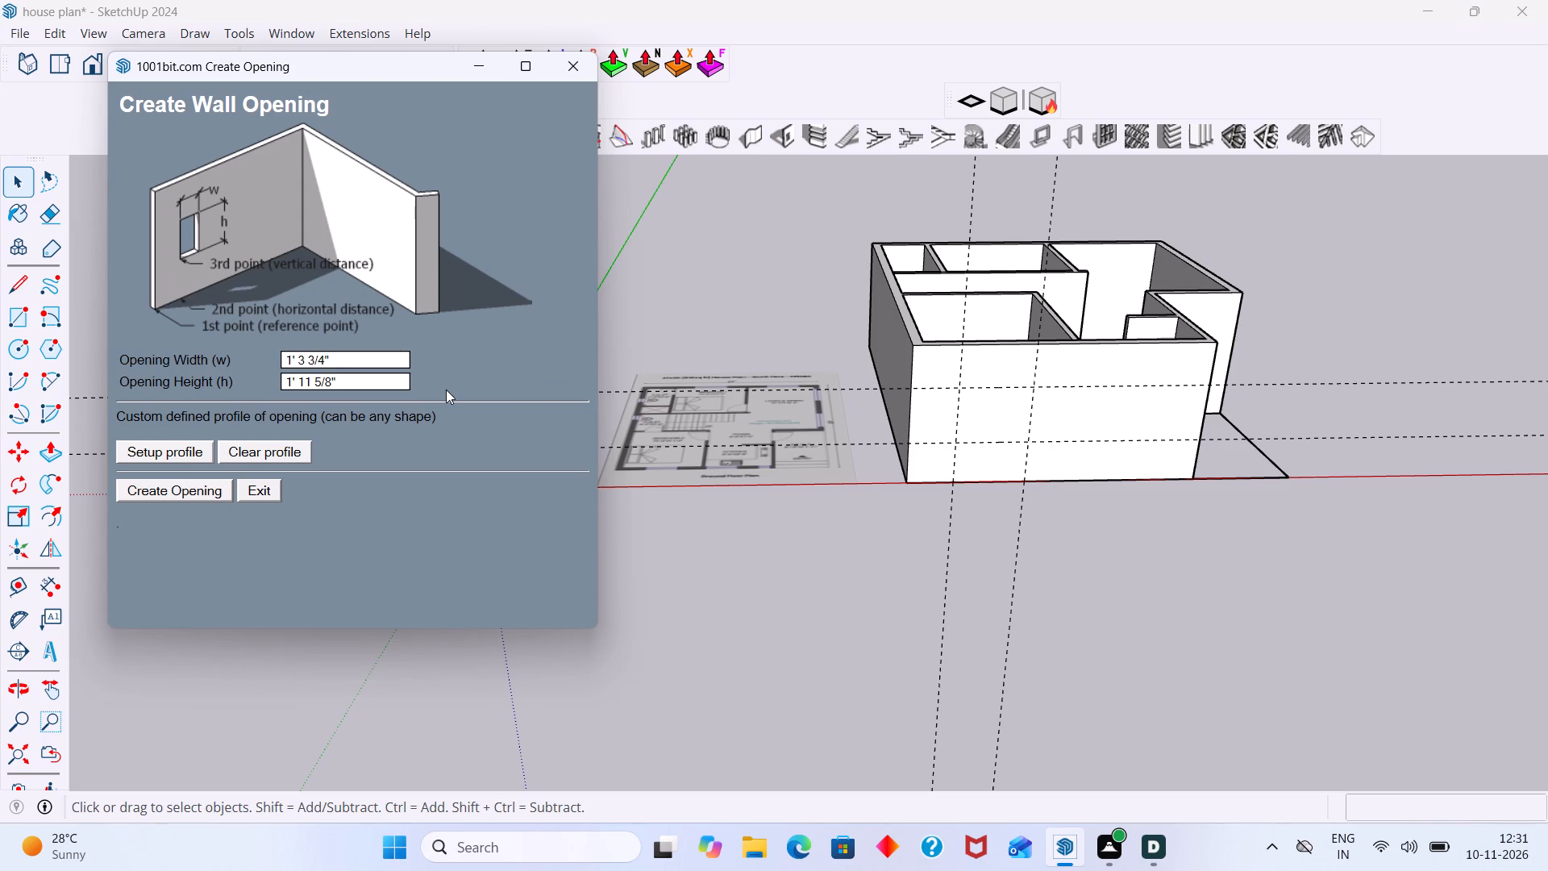
pyautogui.click(347, 359)
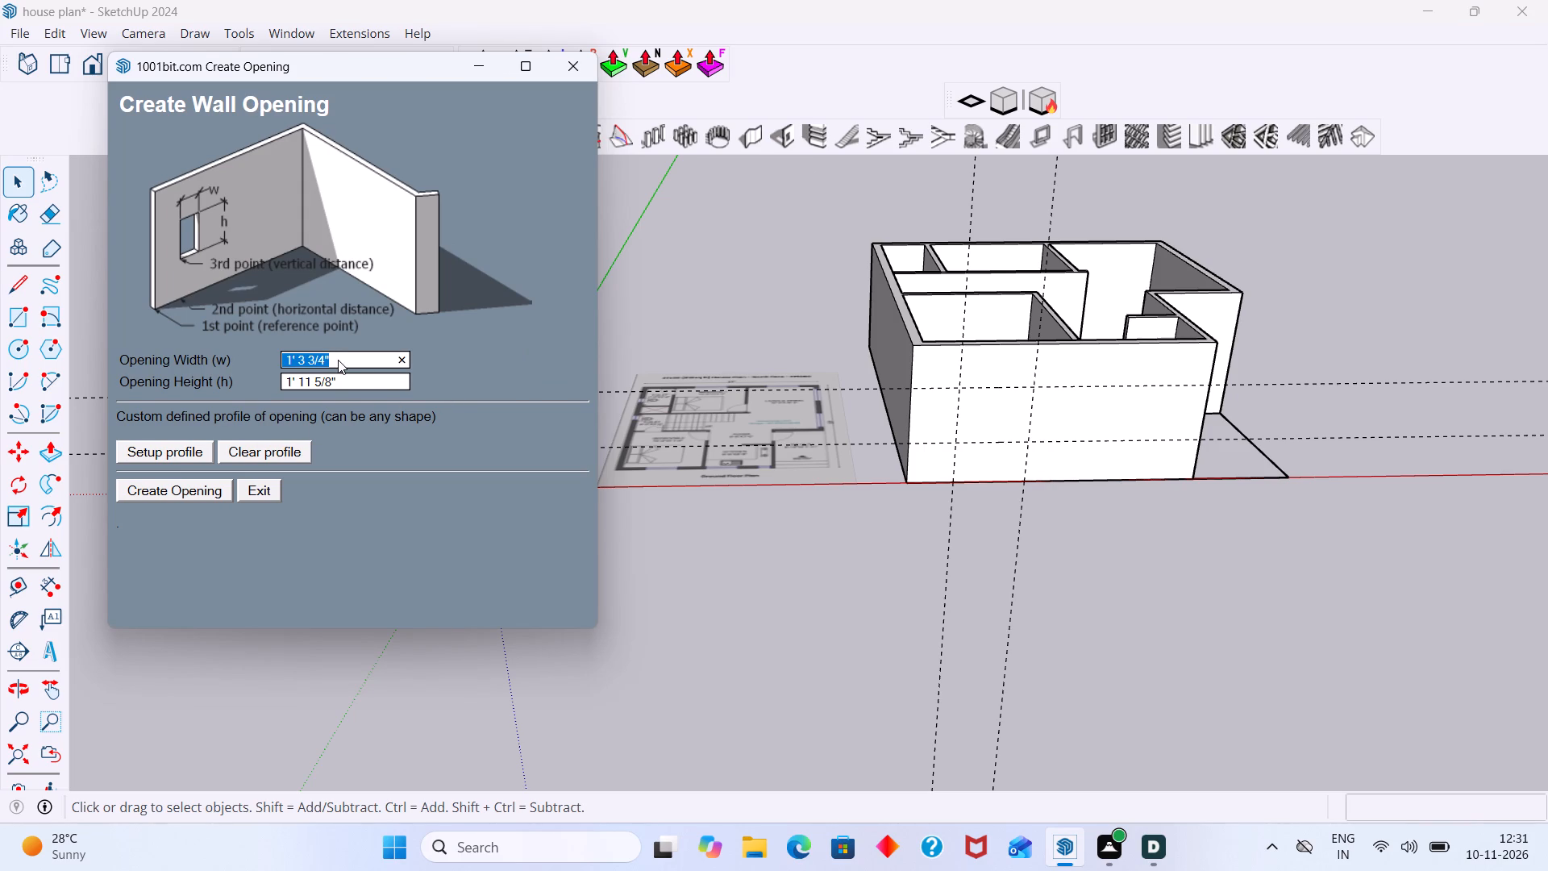
pyautogui.press('3')
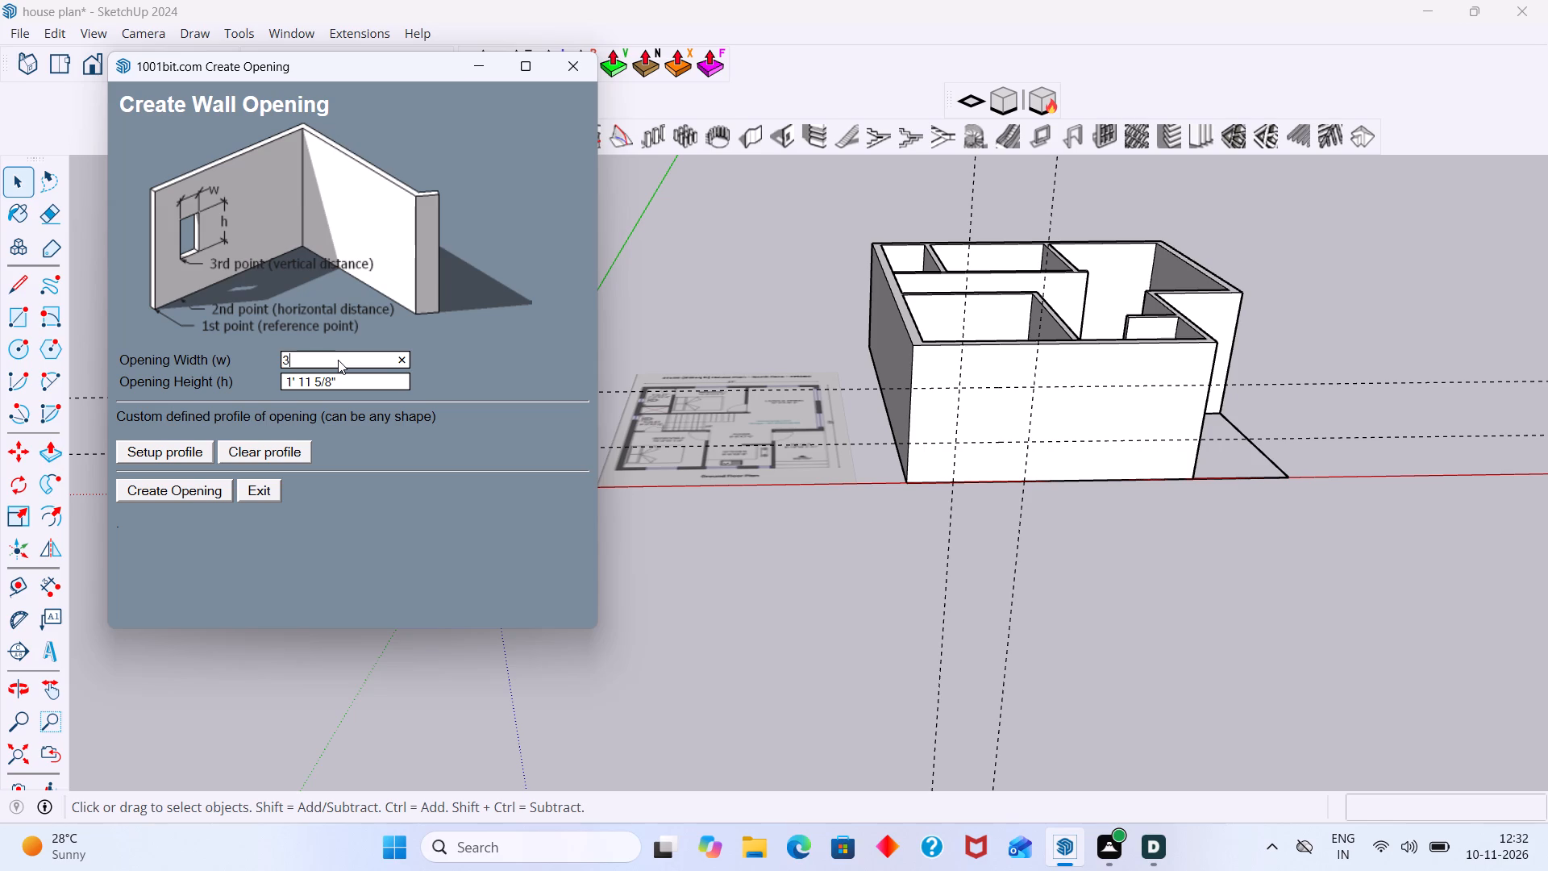
pyautogui.press("'")
pyautogui.click(341, 383)
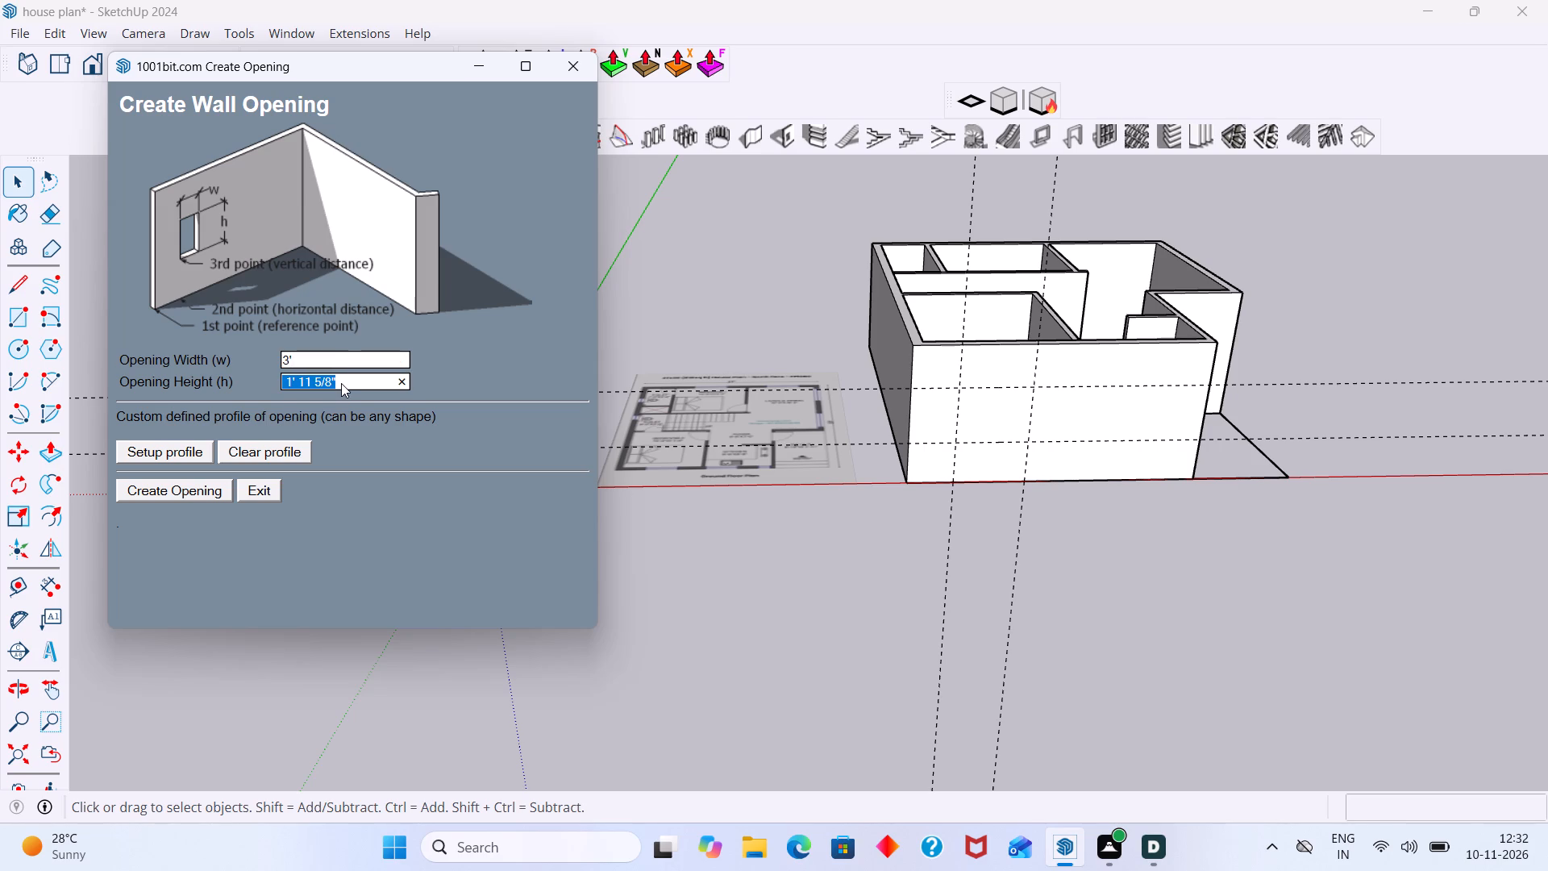
pyautogui.press('4')
pyautogui.press("'")
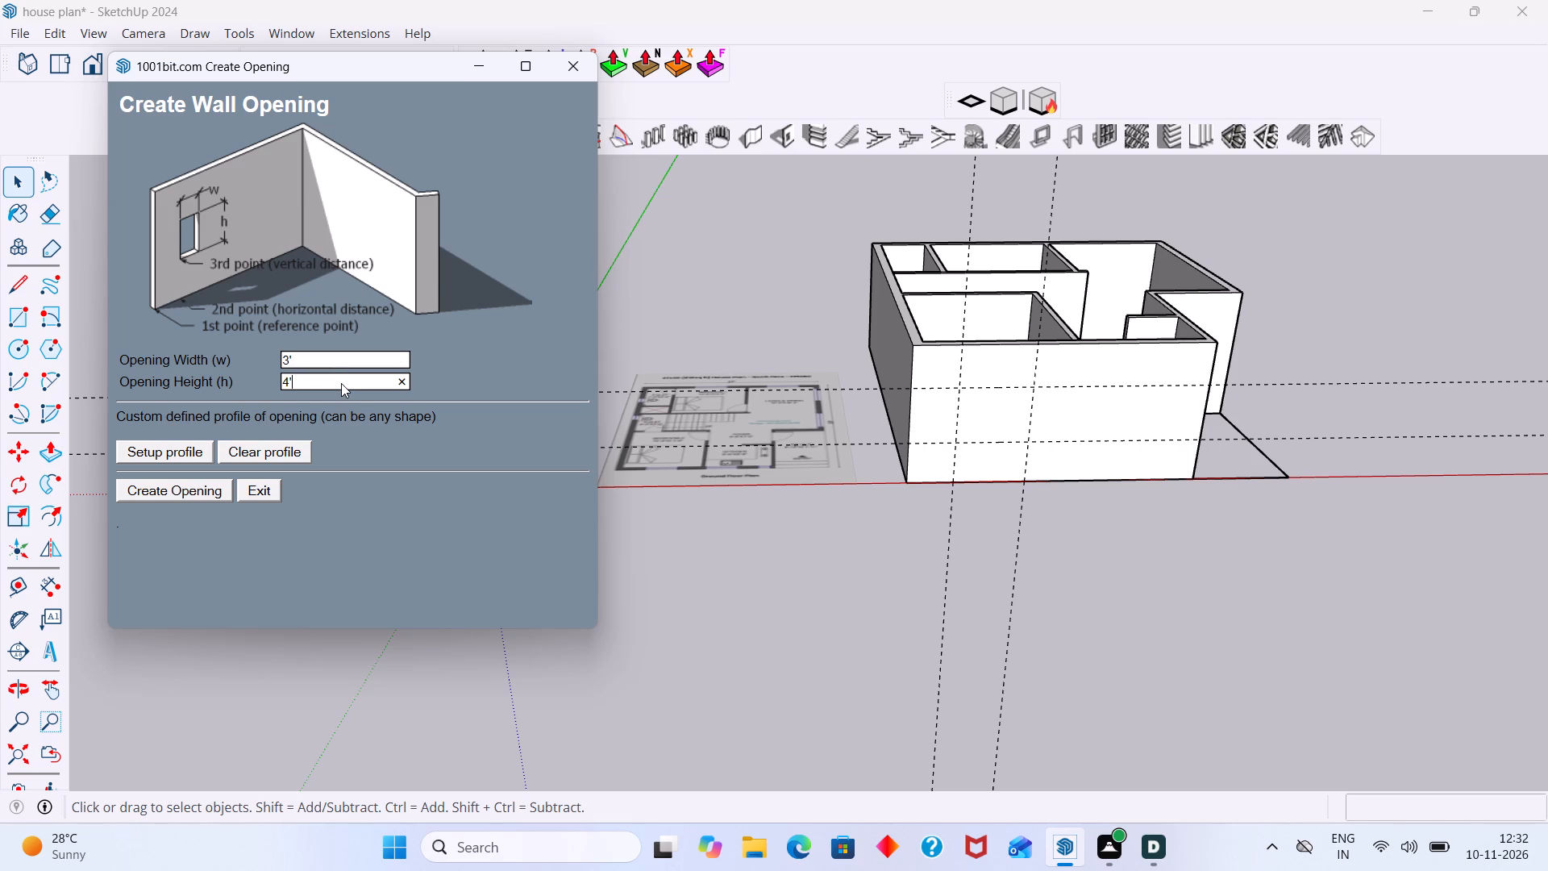
pyautogui.press('Return')
pyautogui.click(156, 497)
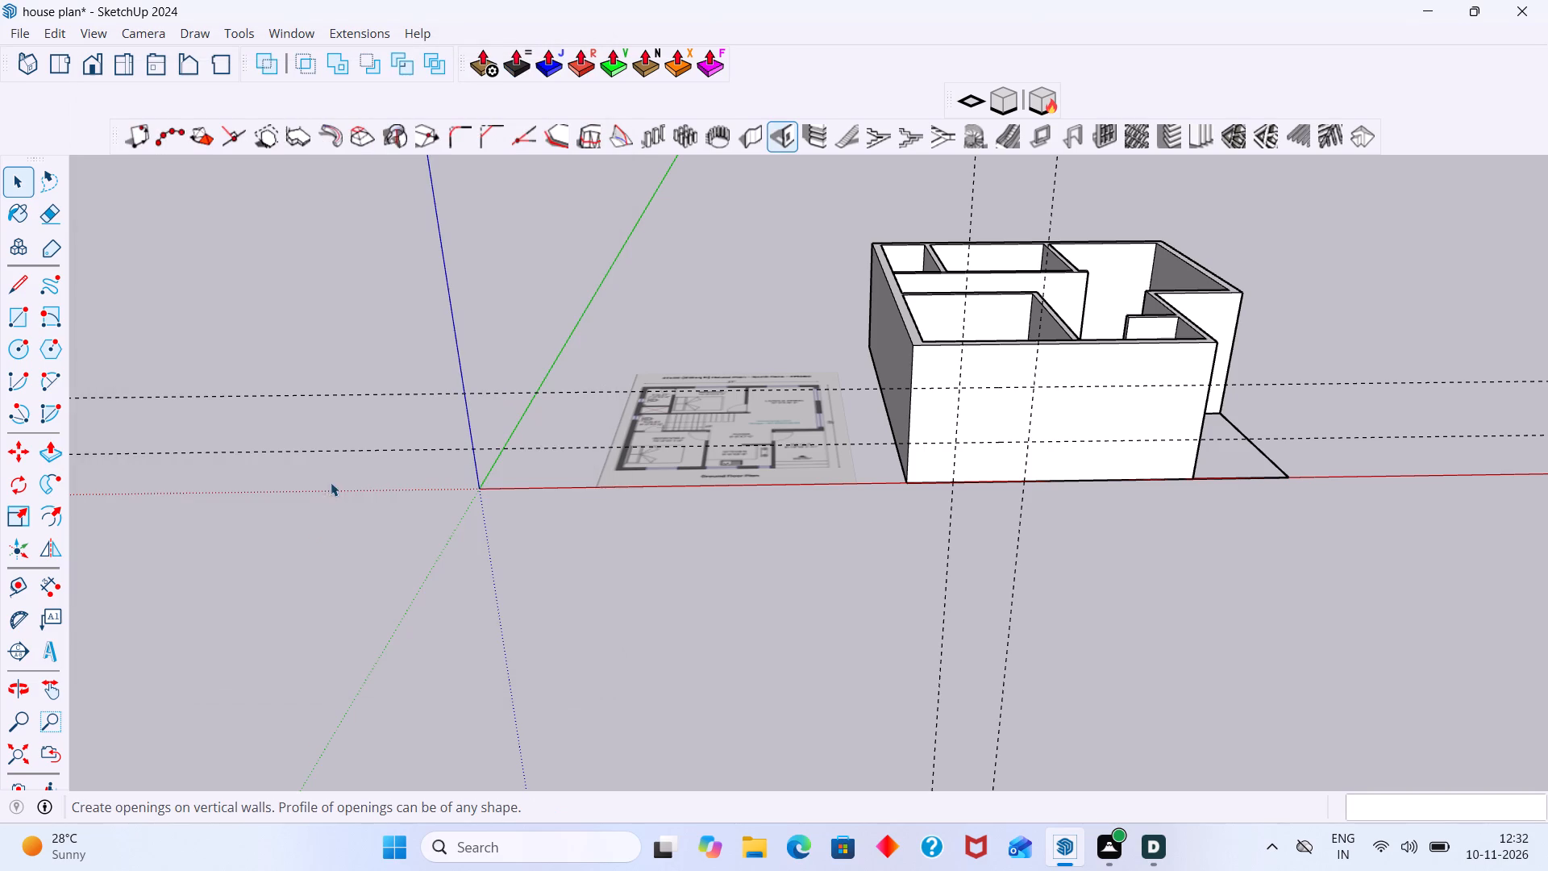
pyautogui.doubleClick(957, 446)
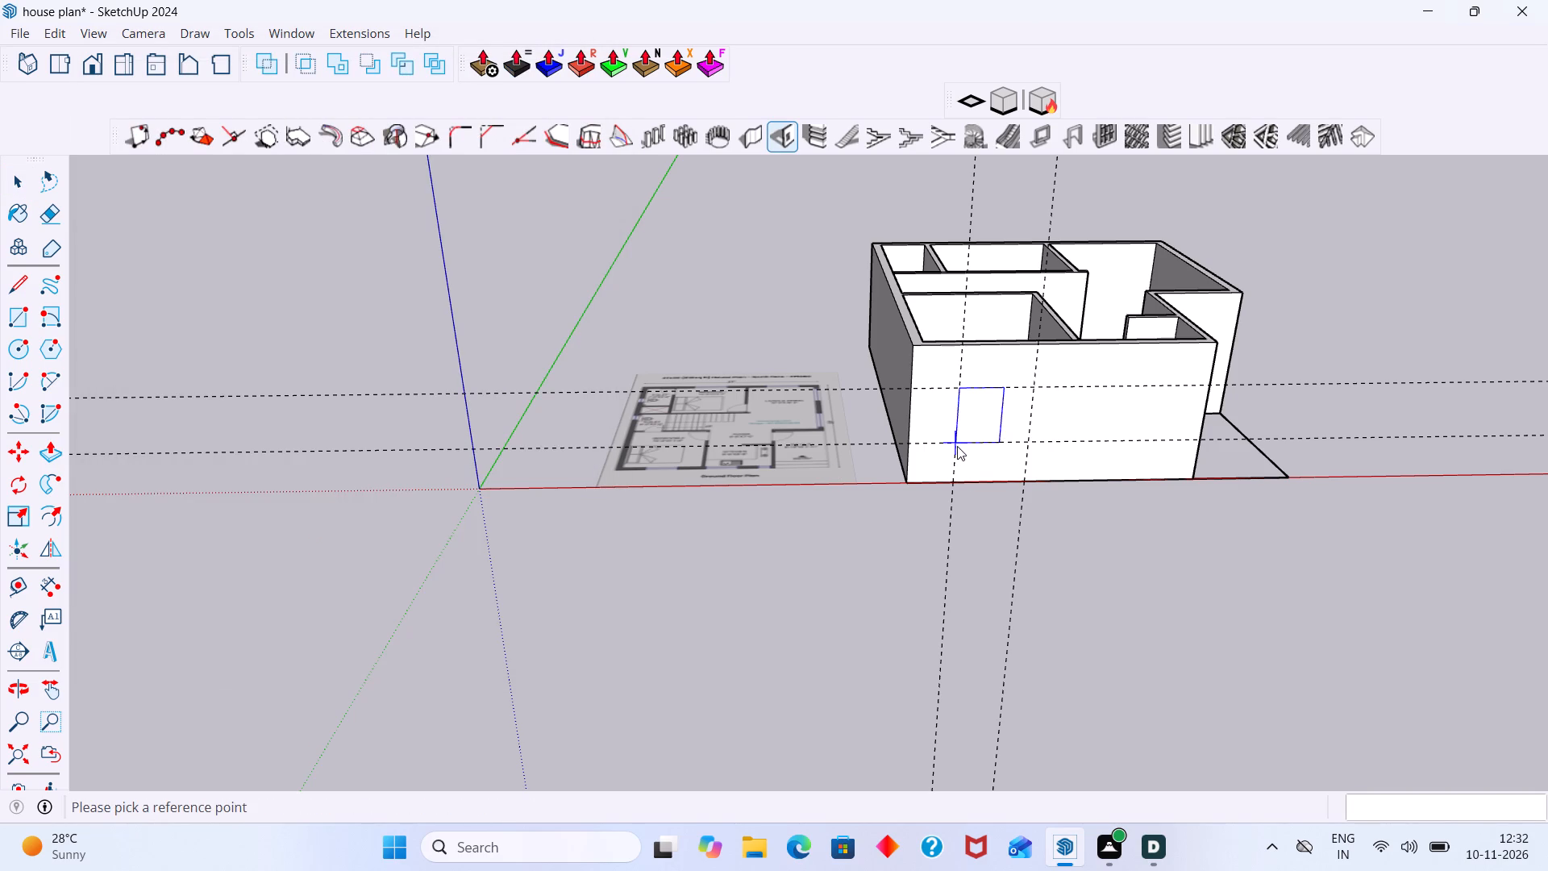
pyautogui.press('space')
# Push the opening's inner side face across to the second vertical guide to widen the bedroom-2 window.
pyautogui.moveTo(1037, 430); pyautogui.dragTo(1101, 465, button='middle')
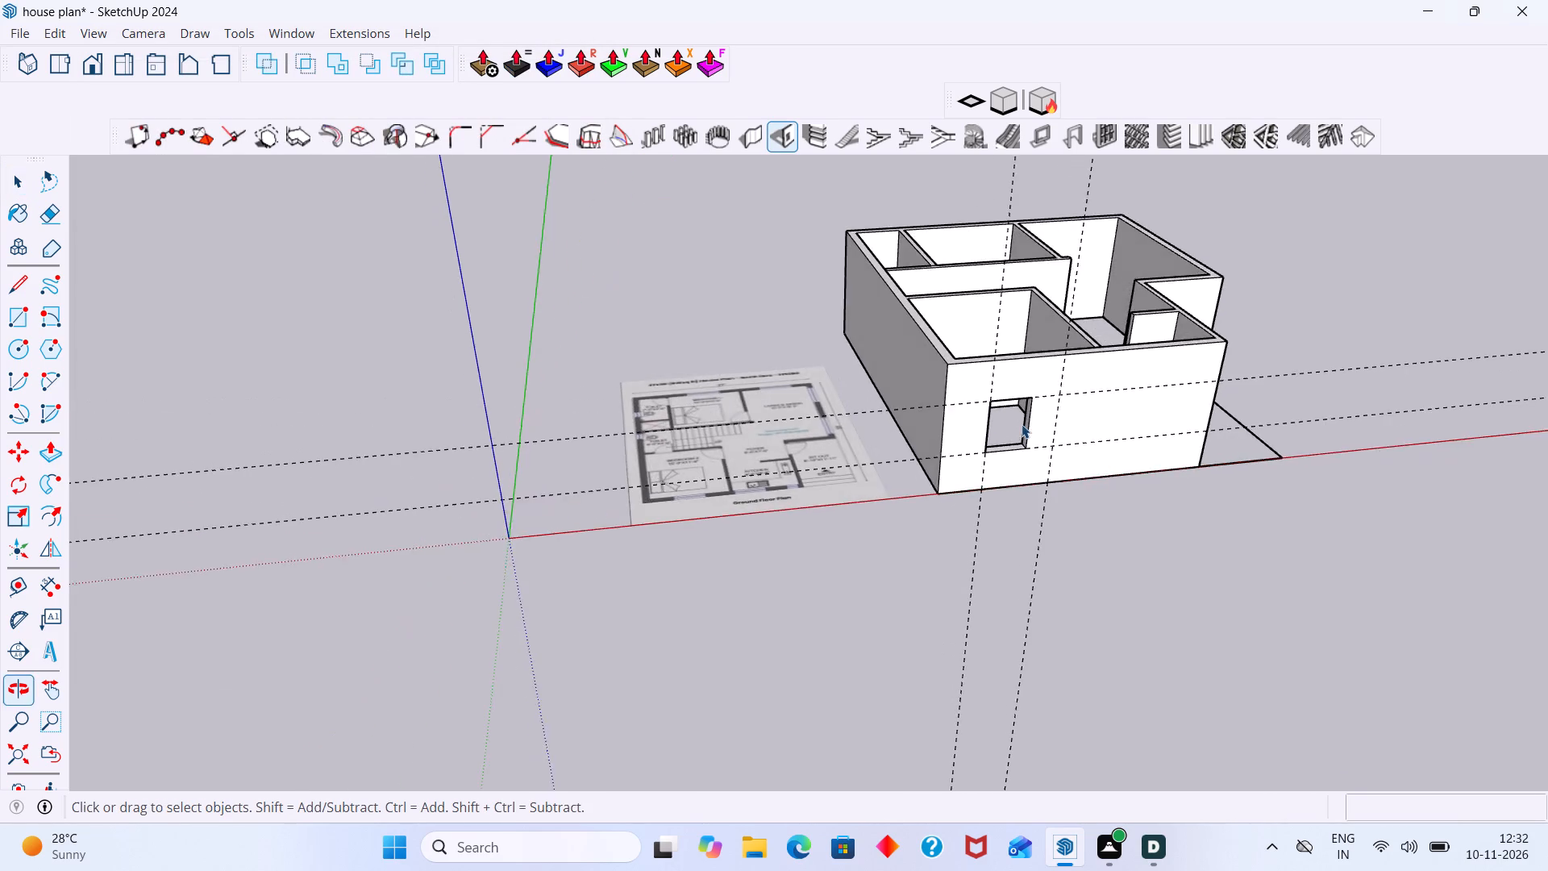
pyautogui.scroll(16, 1021, 423)
pyautogui.moveTo(1017, 425); pyautogui.dragTo(1072, 434, button='middle')
pyautogui.scroll(1, 1069, 434)
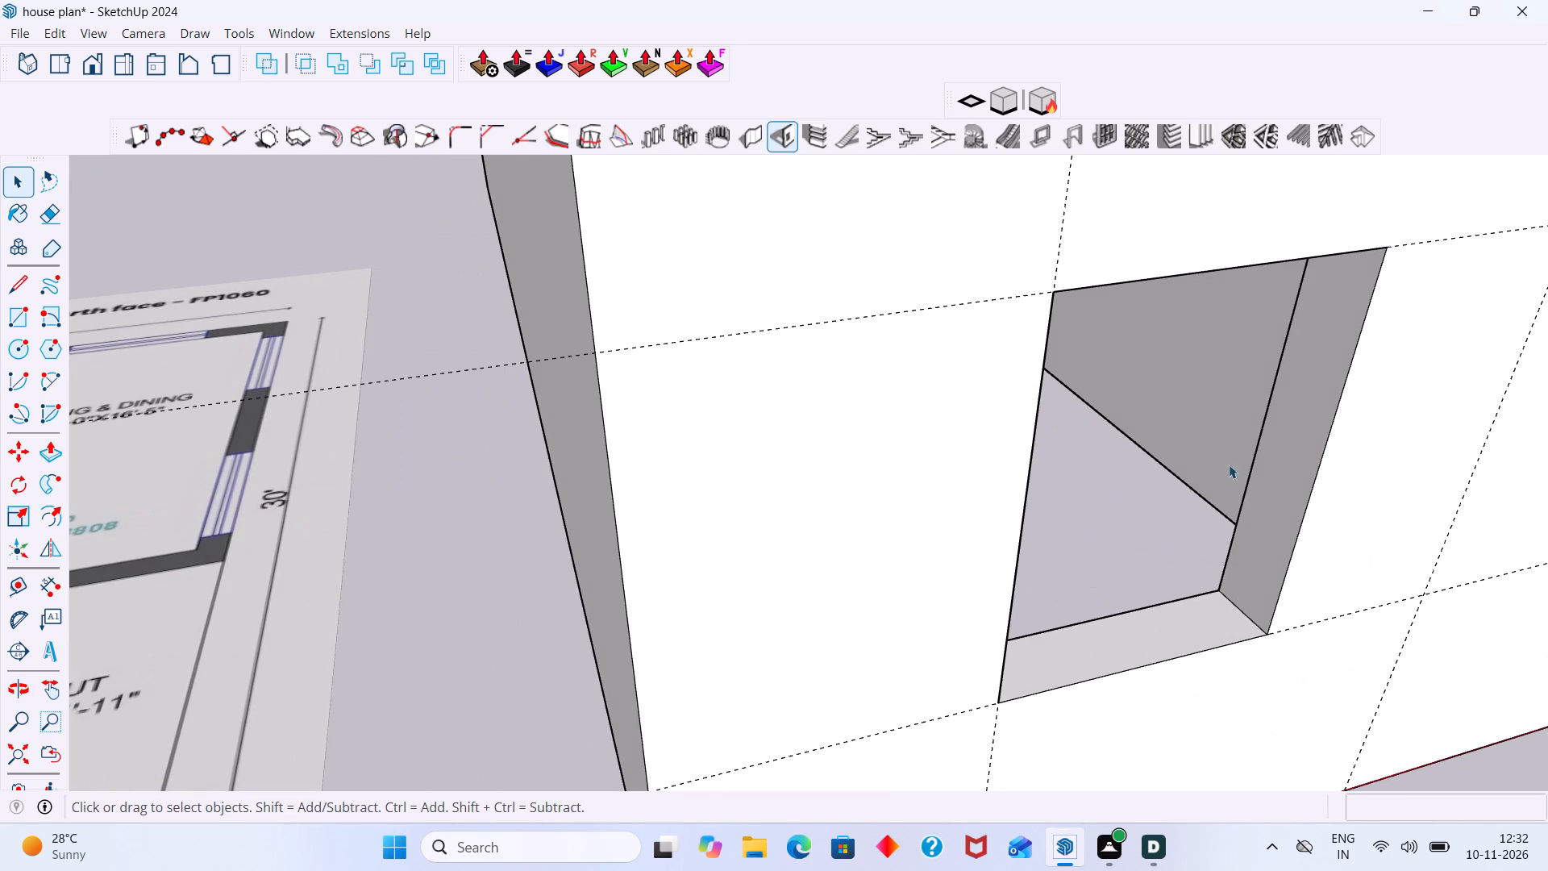
pyautogui.click(1288, 471)
pyautogui.doubleClick(1288, 472)
pyautogui.click(1285, 492)
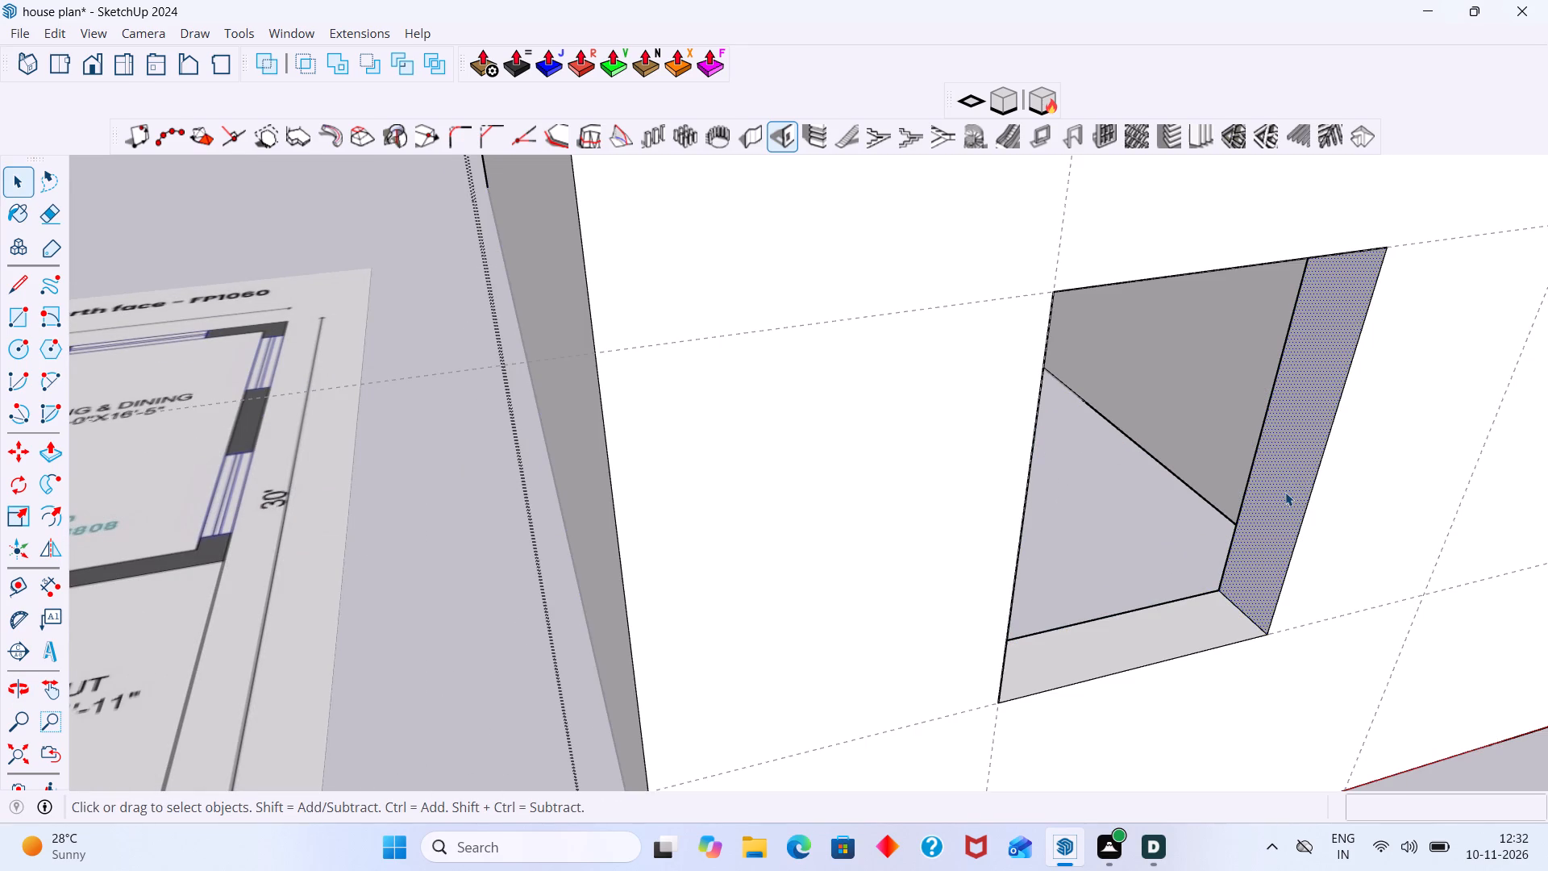
pyautogui.press('p')
pyautogui.click(1286, 494)
pyautogui.moveTo(1287, 492); pyautogui.dragTo(1205, 458, button='middle')
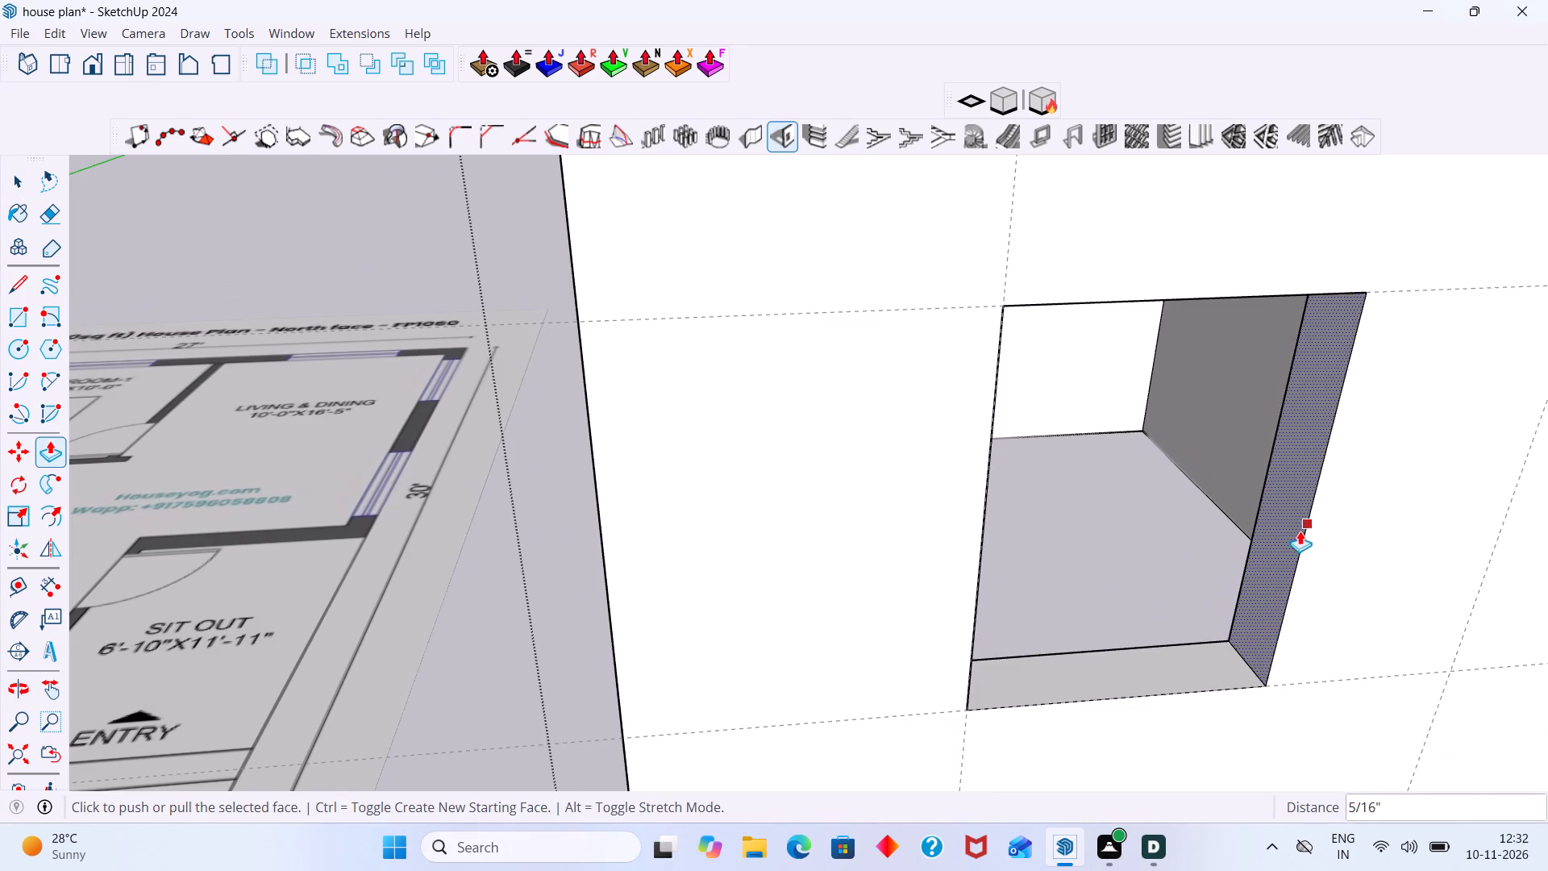
pyautogui.click(1288, 535)
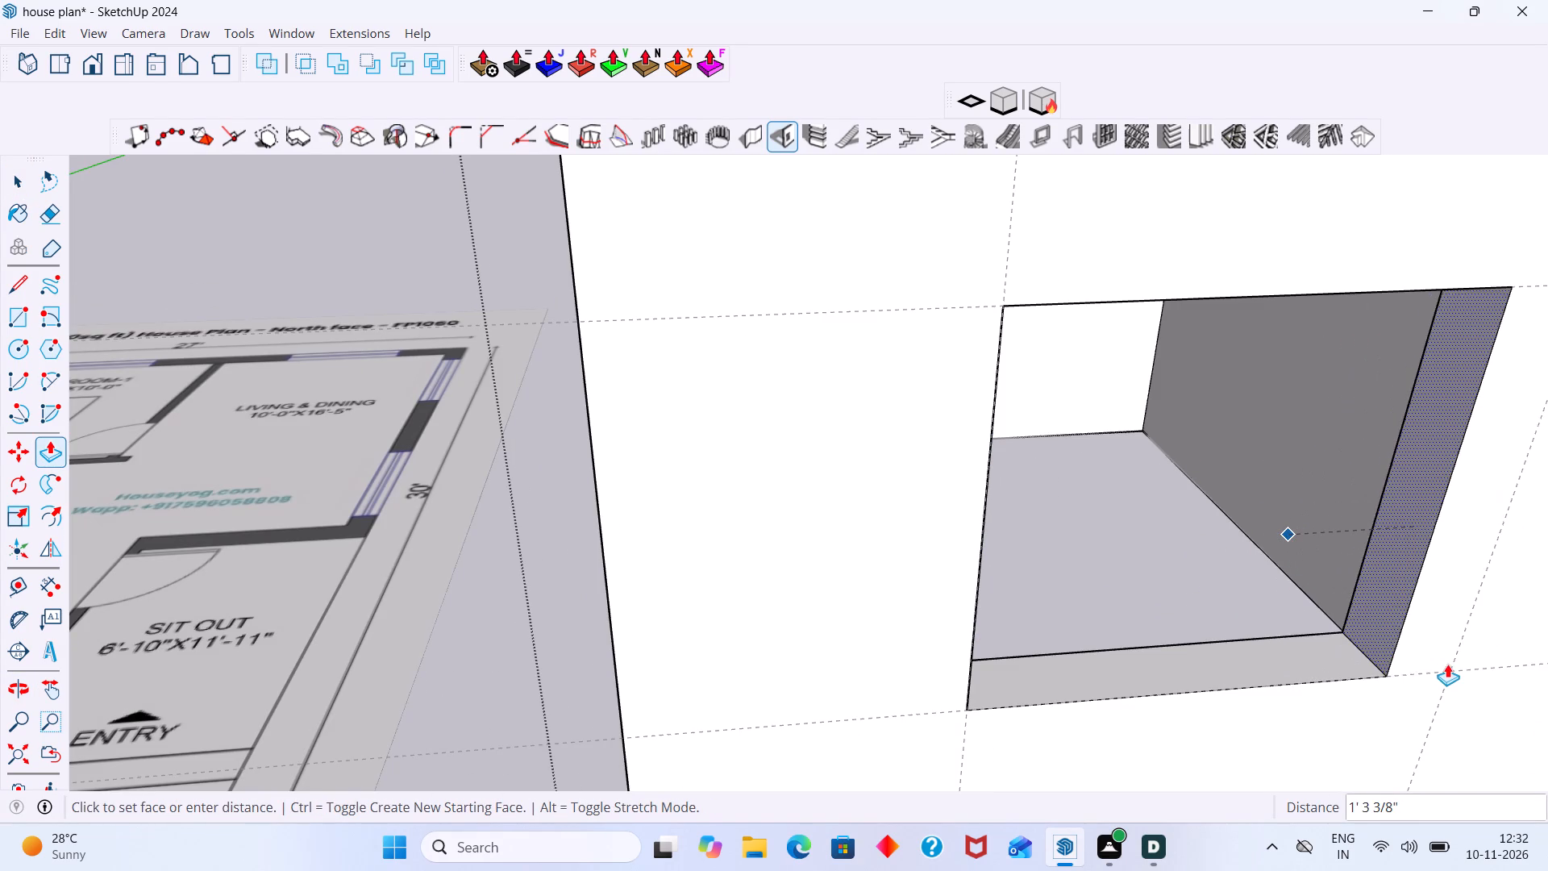
pyautogui.click(1450, 664)
pyautogui.press('space')
# Erase the two horizontal and two vertical guides around the bedroom-2 window.
pyautogui.scroll(-5, 1328, 567)
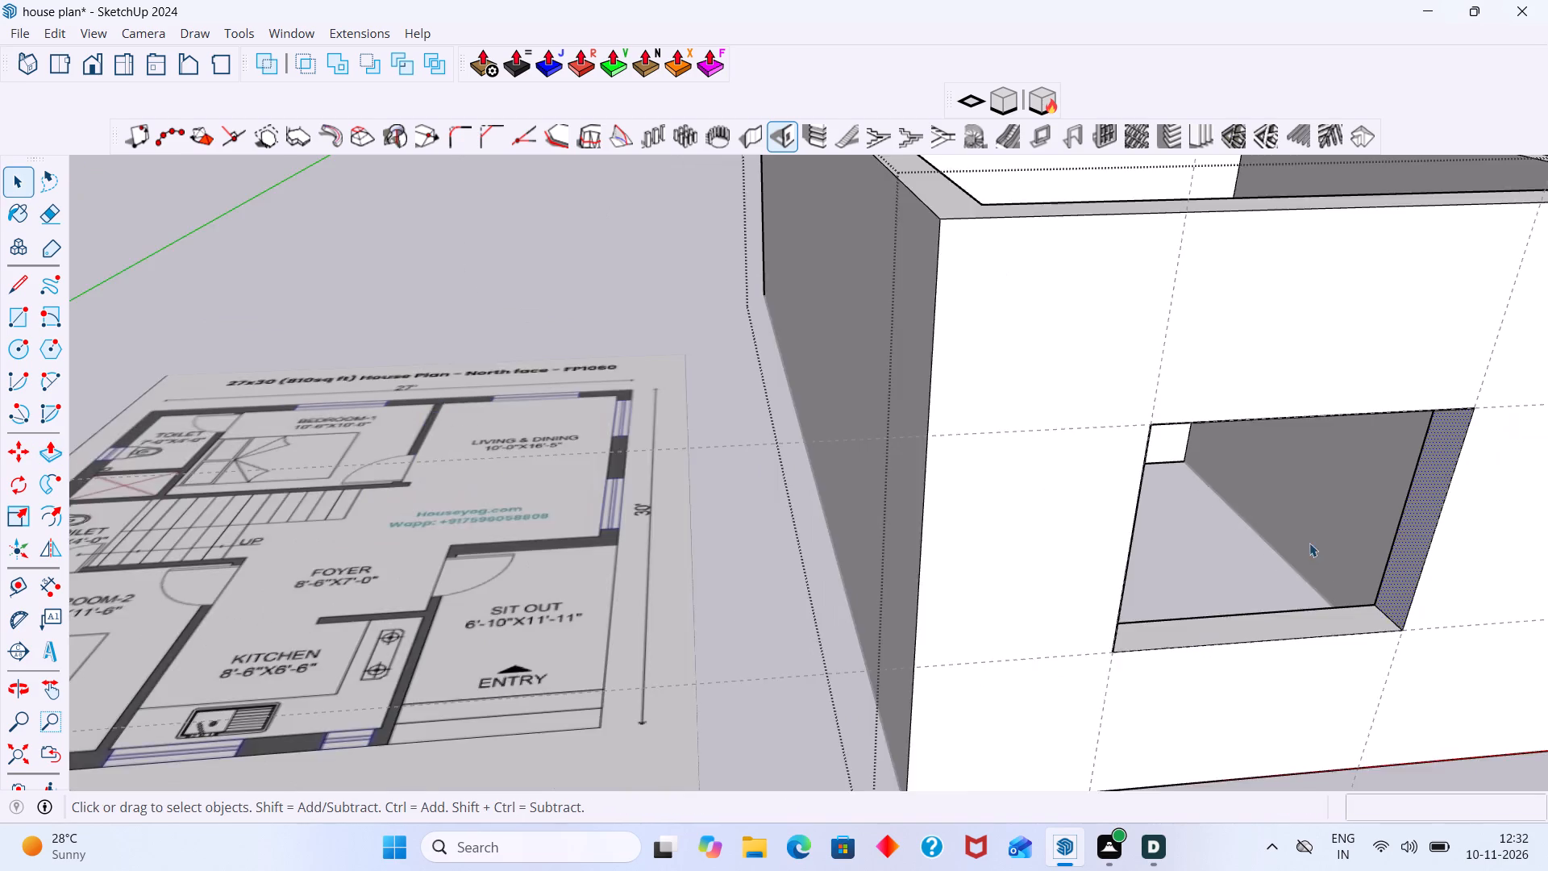
pyautogui.scroll(-11, 1309, 543)
pyautogui.keyDown('shift'); pyautogui.moveTo(1338, 523); pyautogui.dragTo(770, 418, button='middle'); pyautogui.keyUp('shift')
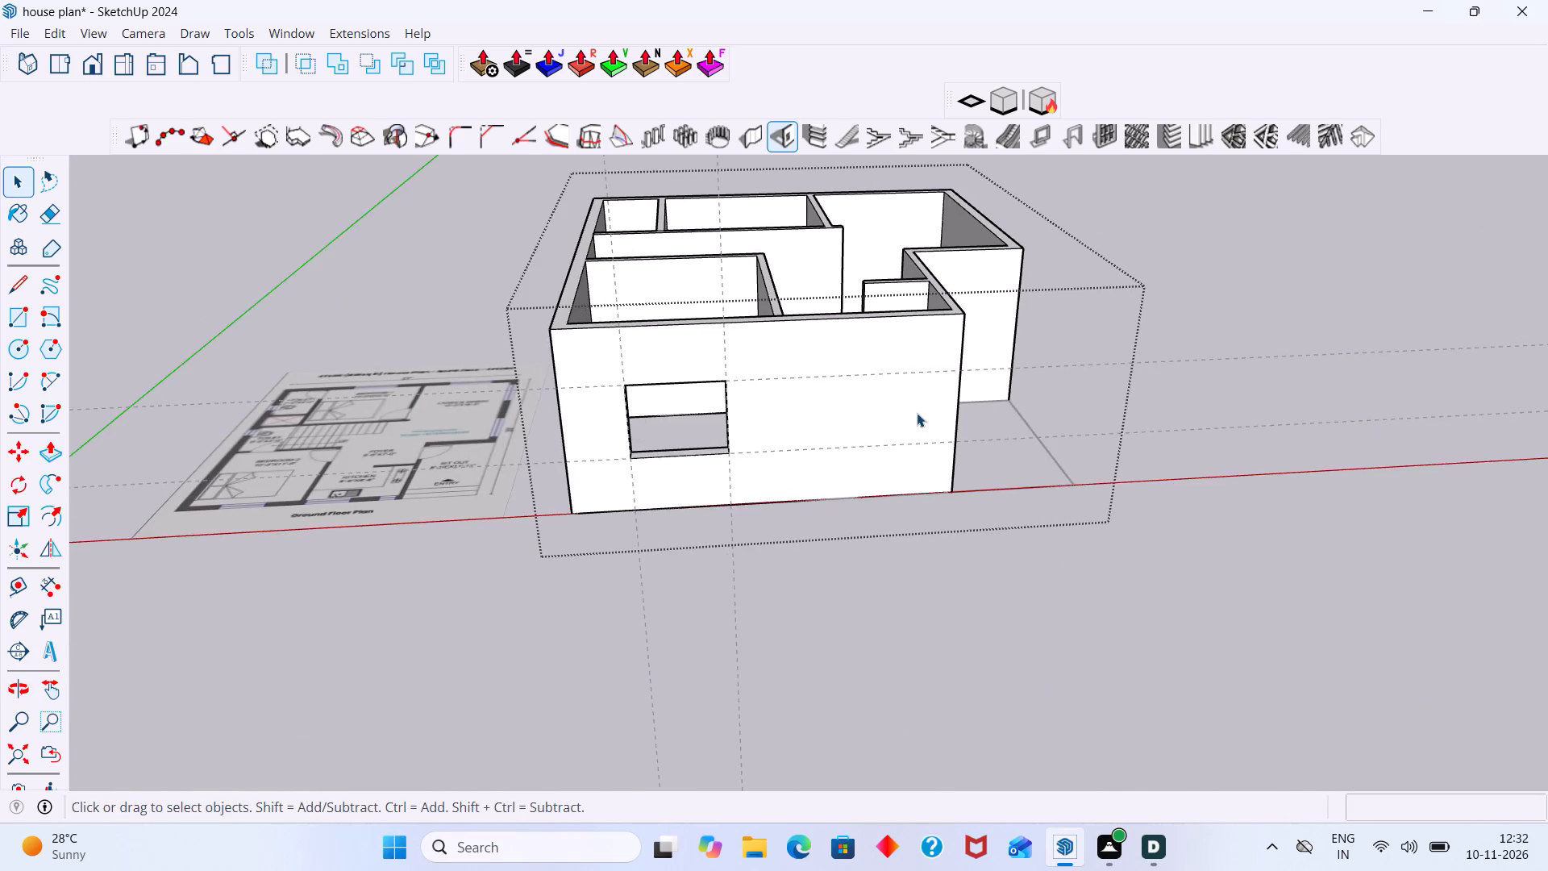
pyautogui.scroll(-3, 923, 390)
pyautogui.click(1204, 353)
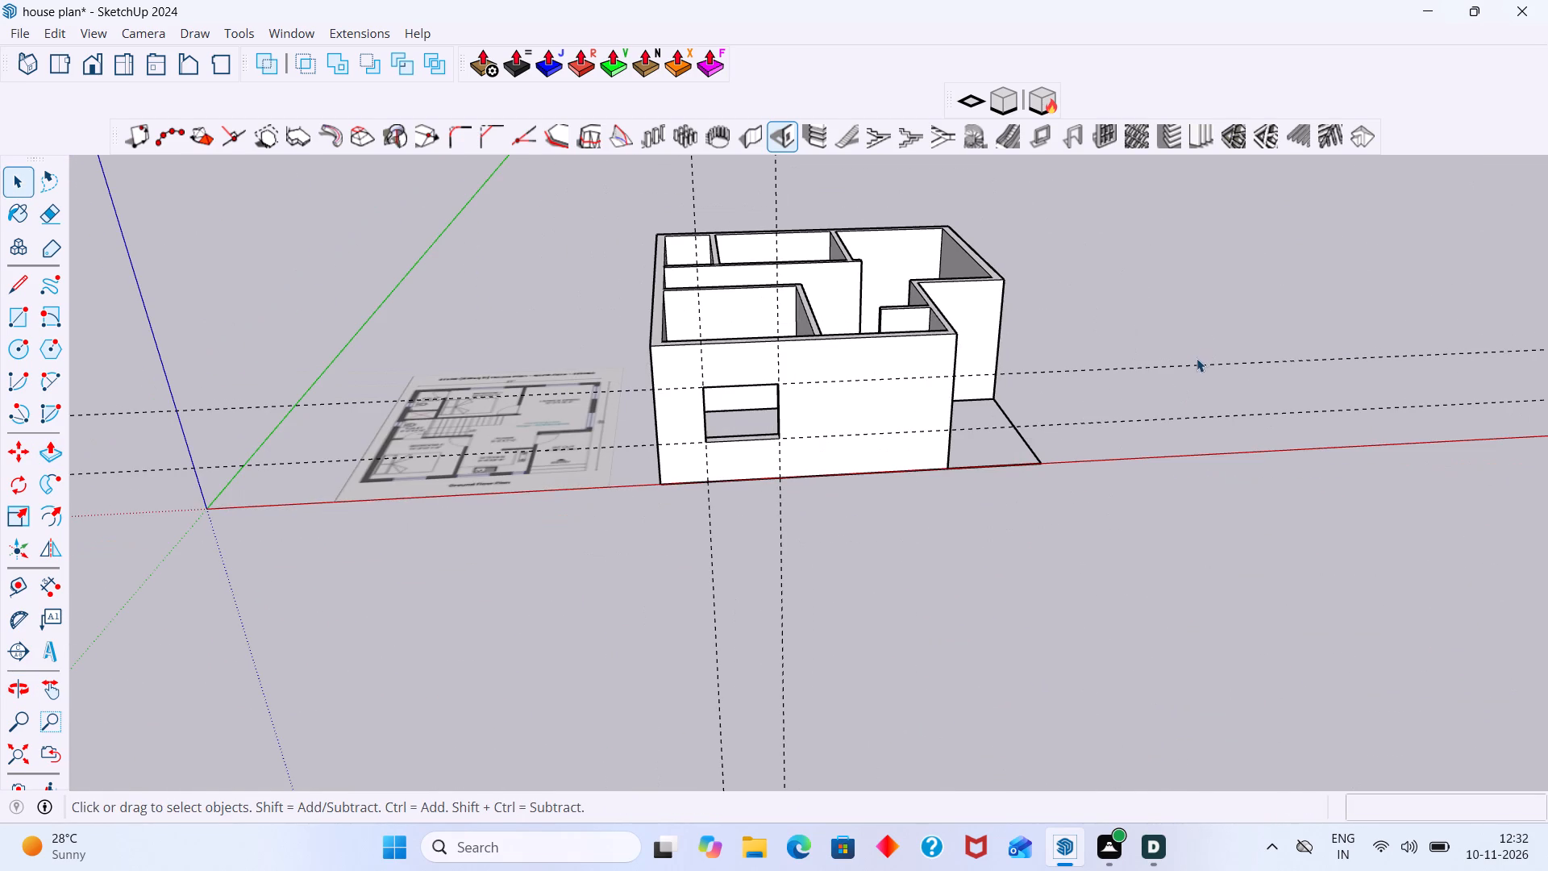
pyautogui.press('e')
pyautogui.moveTo(1211, 337); pyautogui.dragTo(1248, 448)
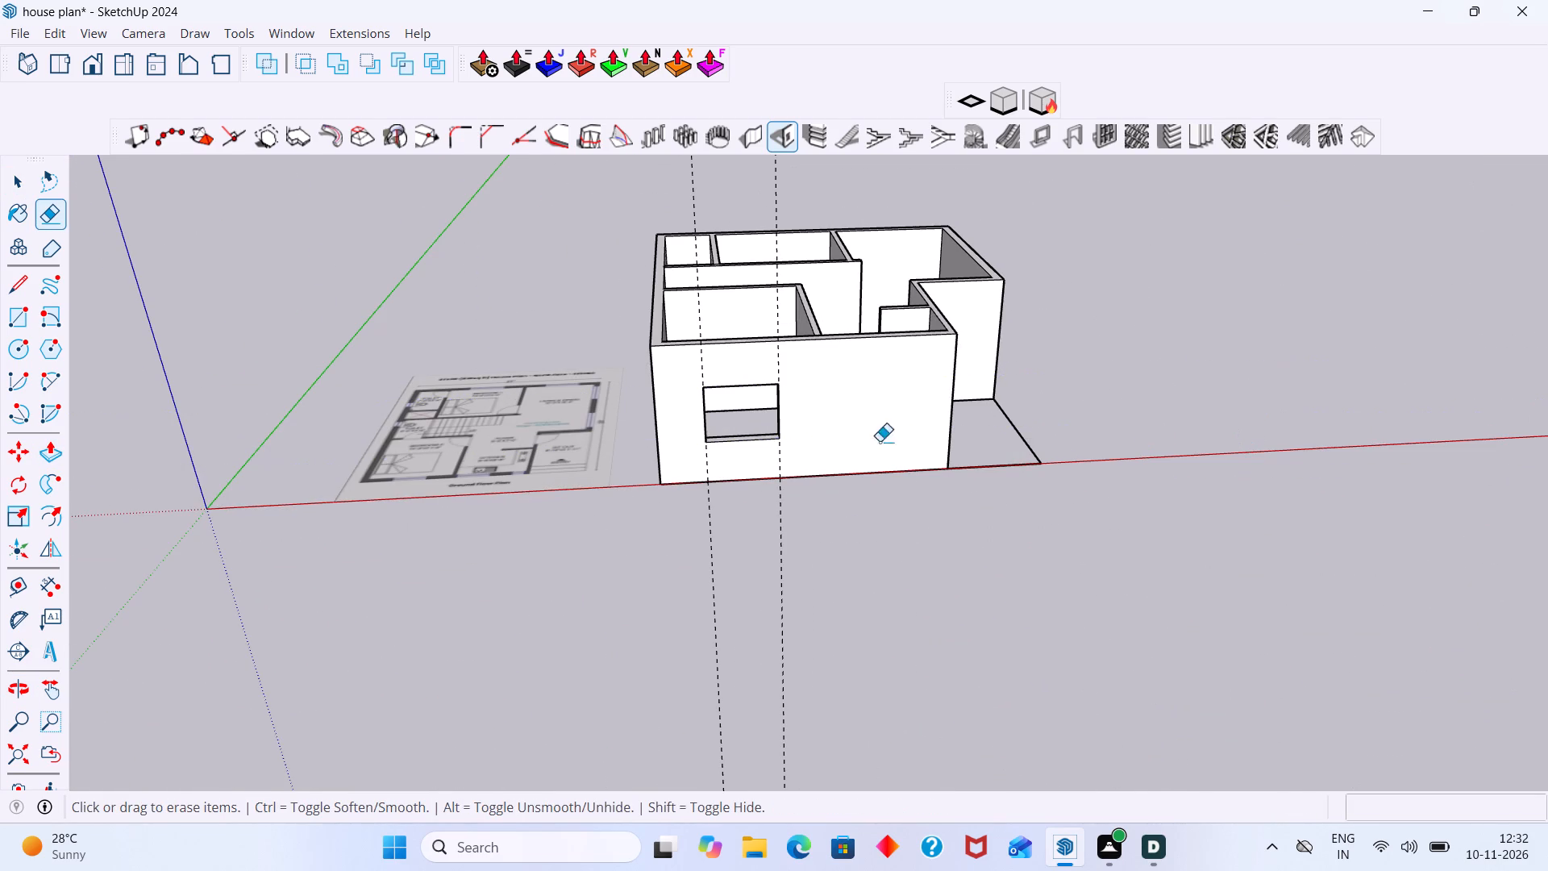
pyautogui.moveTo(830, 502); pyautogui.dragTo(672, 534)
pyautogui.press('space')
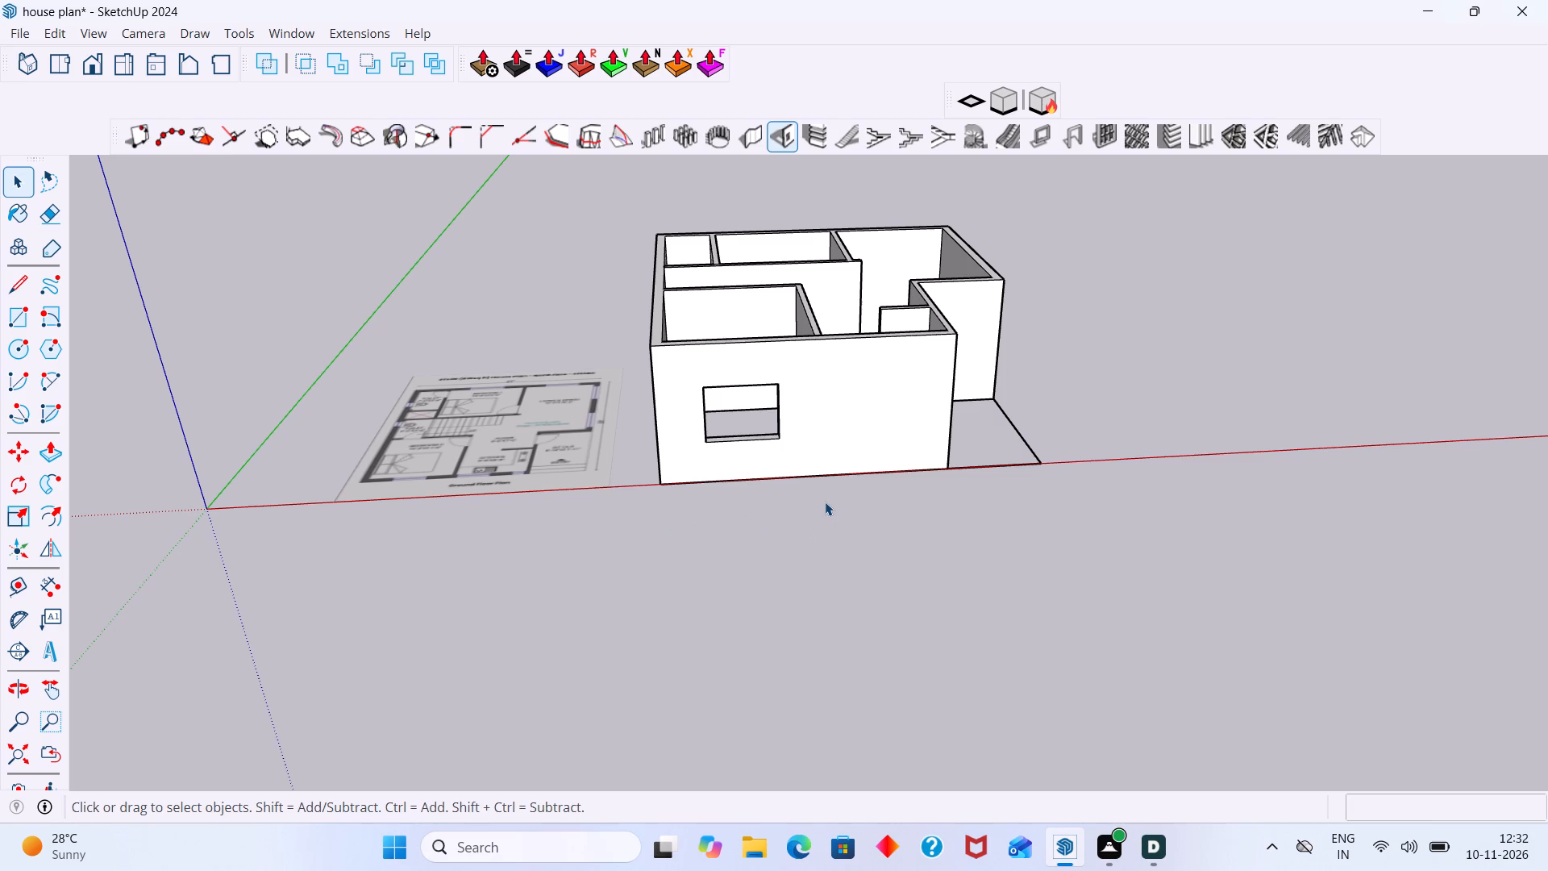
# Place vertical guides at the kitchen corner window's edges, about 9 3/4" from the wall corner and 2' apart, using temporarily shown back edges.
pyautogui.press('k')
pyautogui.scroll(7, 847, 466)
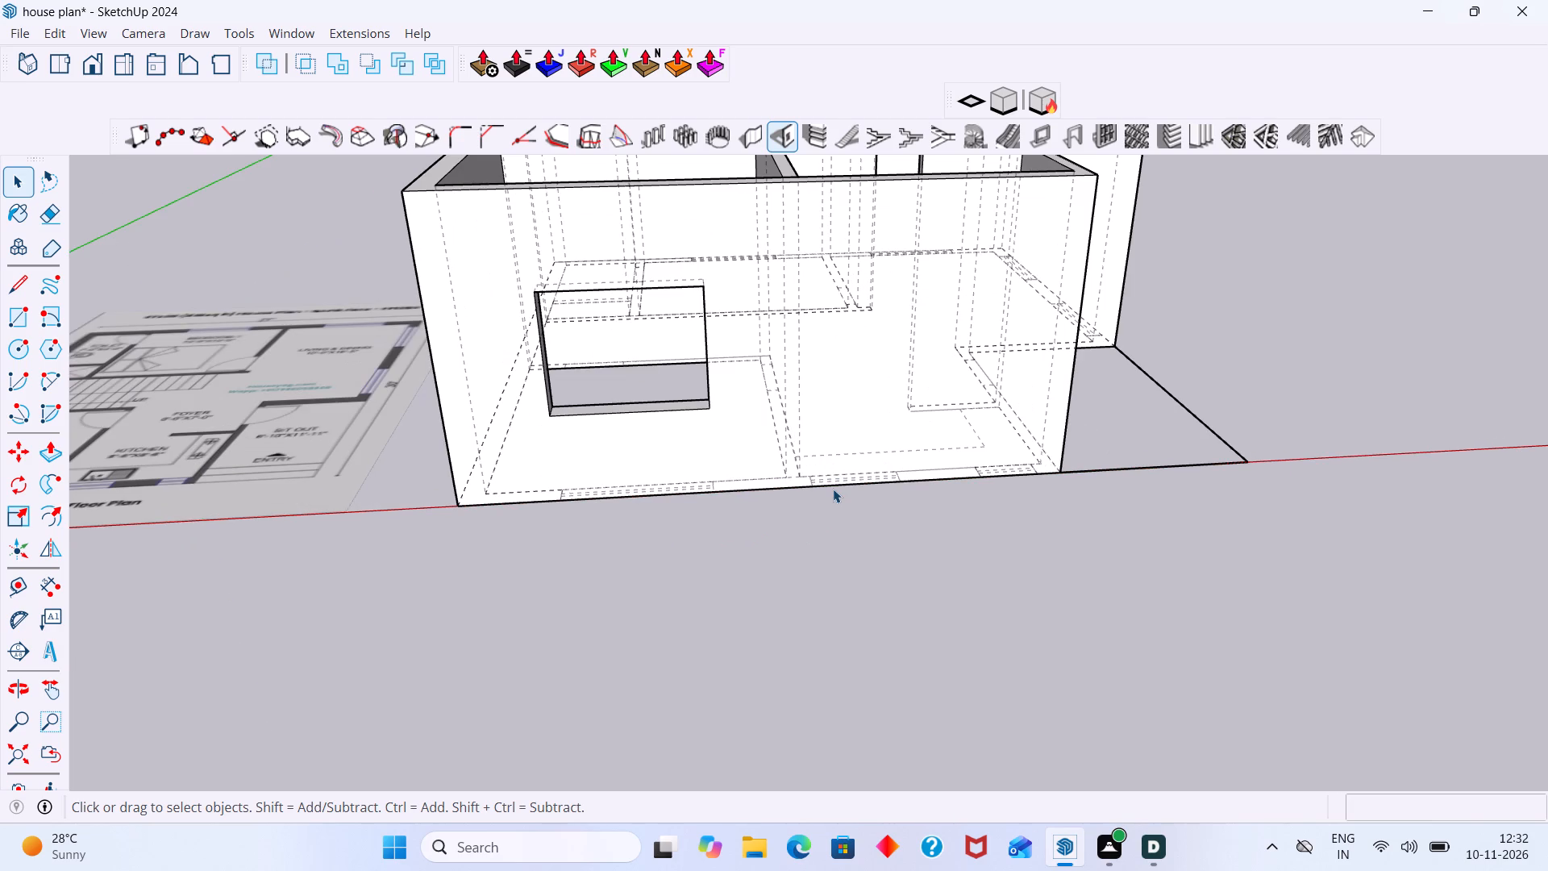
pyautogui.press('t')
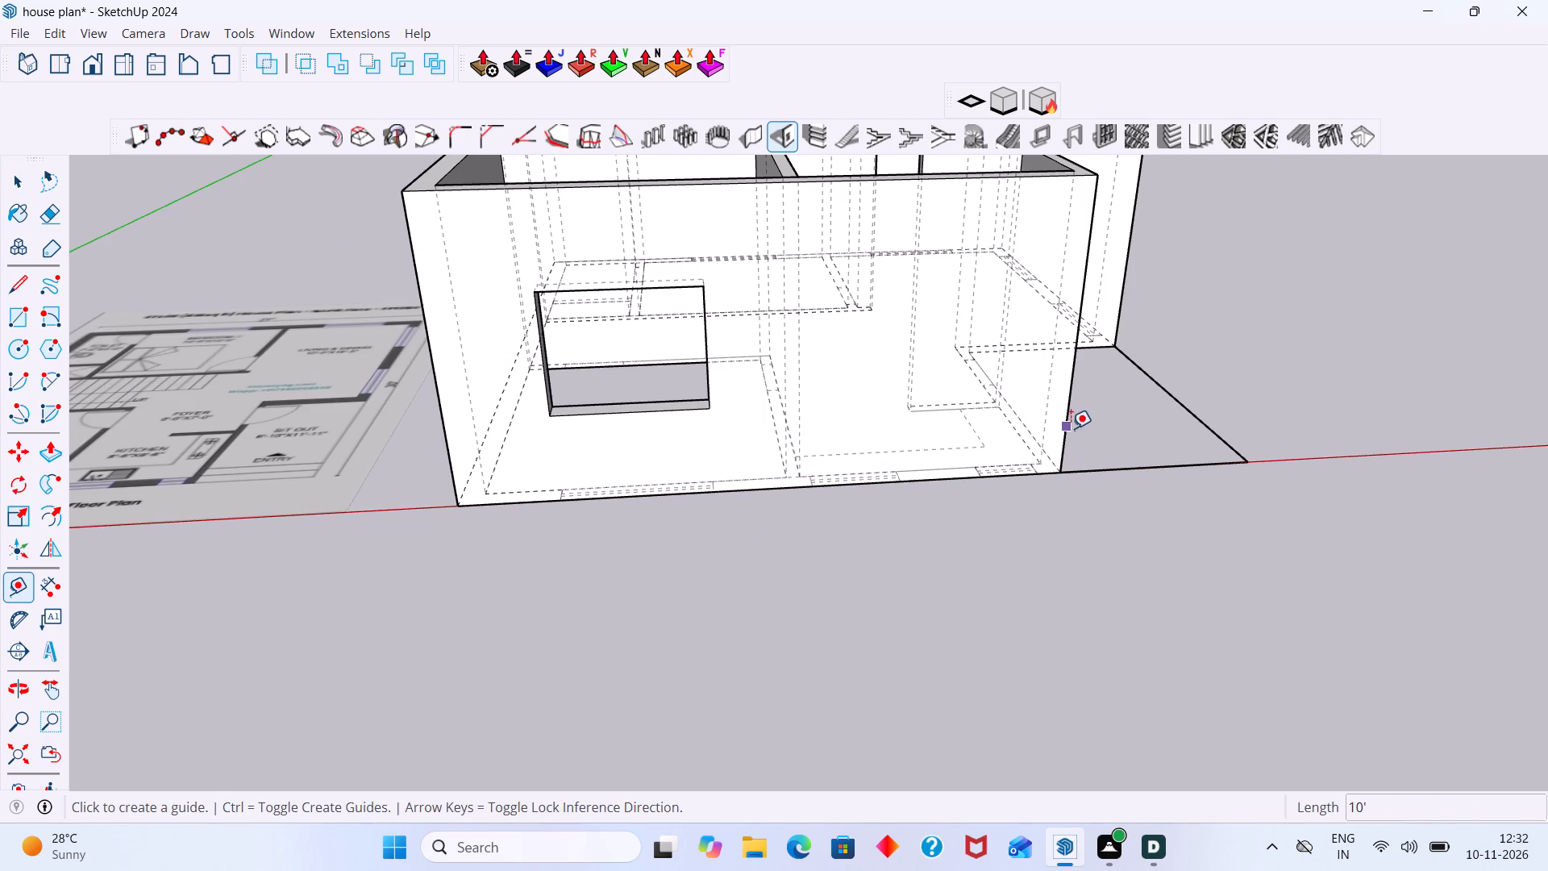
pyautogui.click(1067, 418)
pyautogui.scroll(5, 1038, 467)
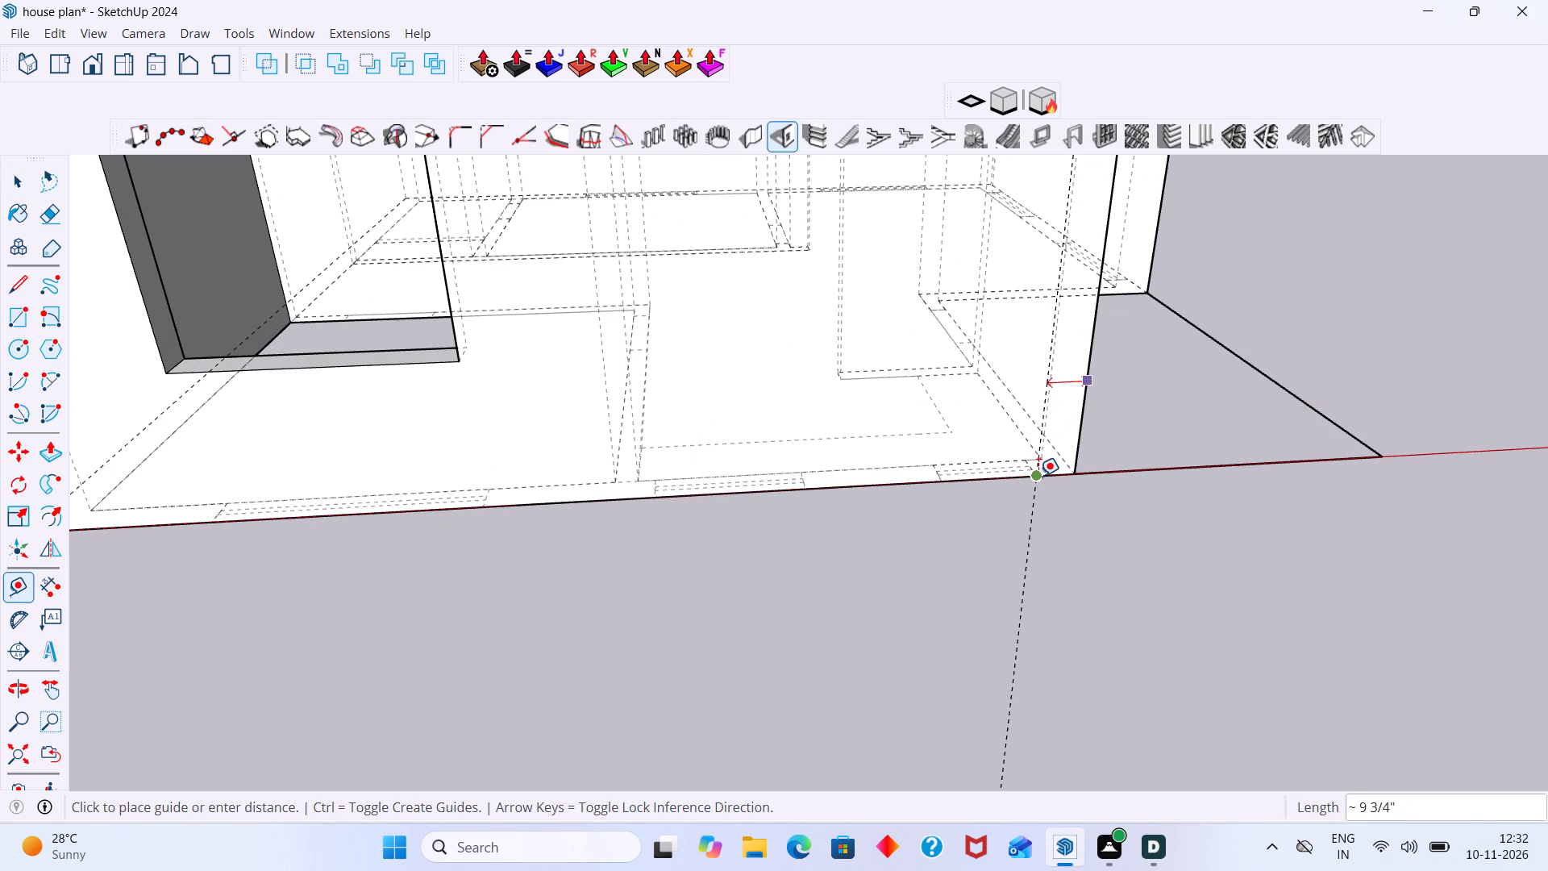
pyautogui.click(1038, 476)
pyautogui.click(1033, 502)
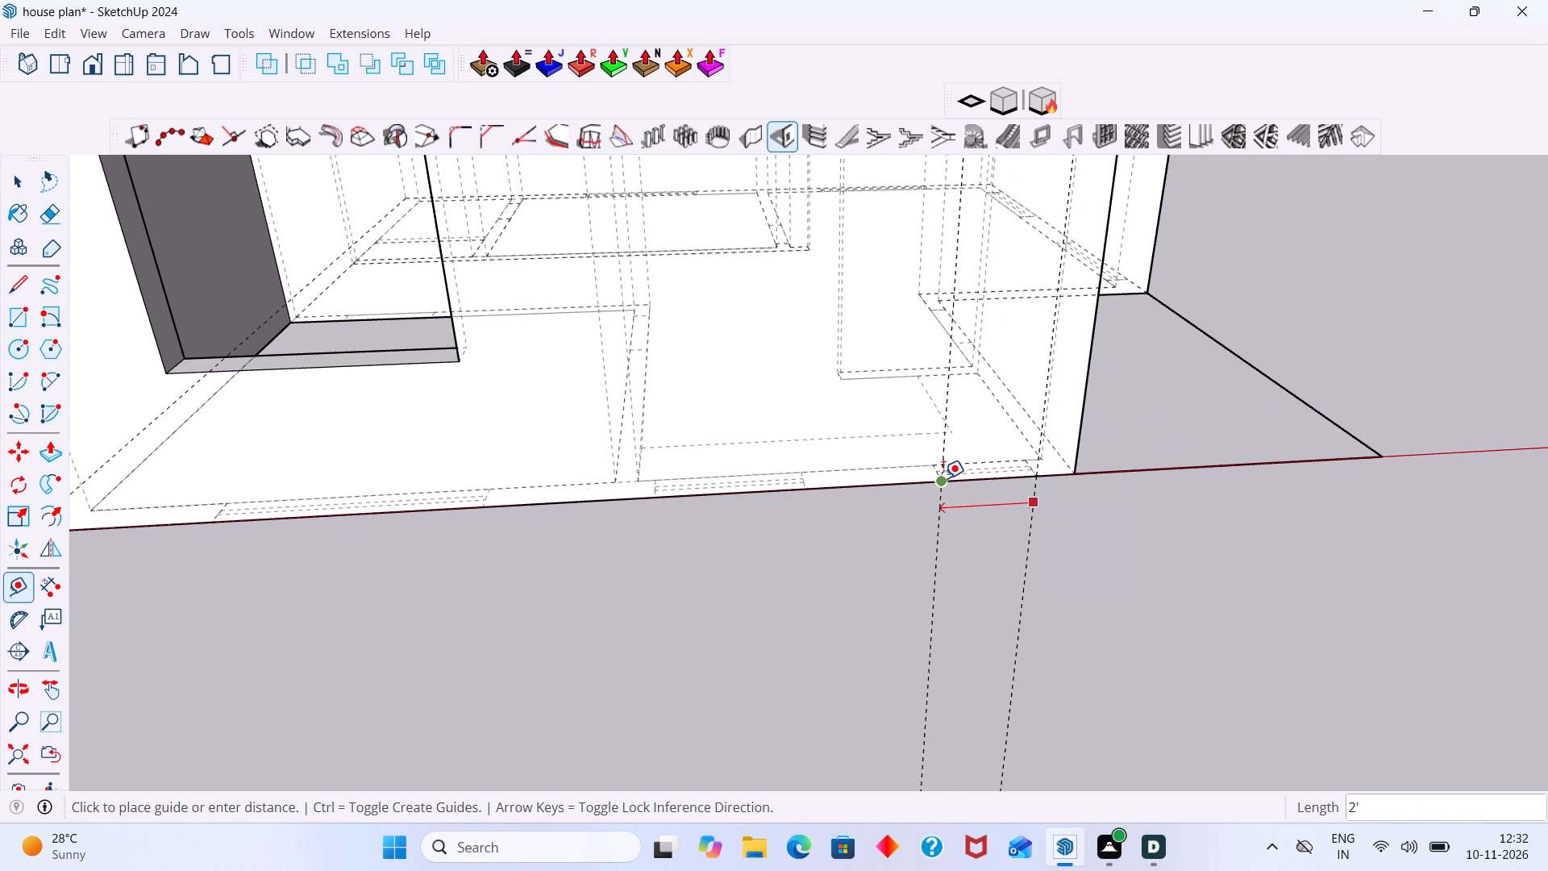
pyautogui.click(938, 479)
pyautogui.press('space')
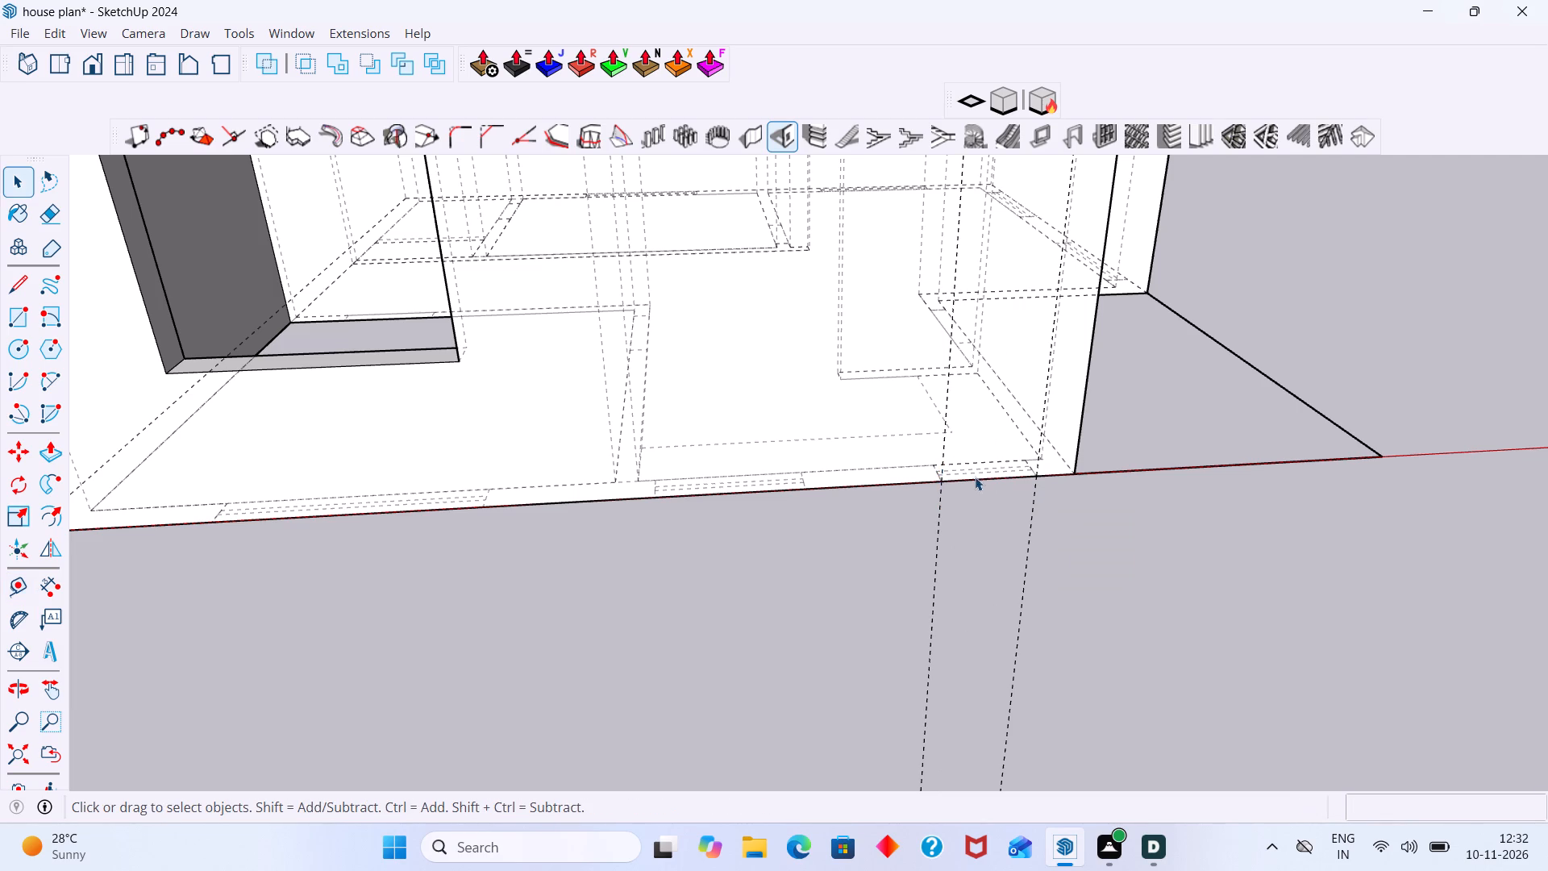
pyautogui.scroll(-11, 983, 473)
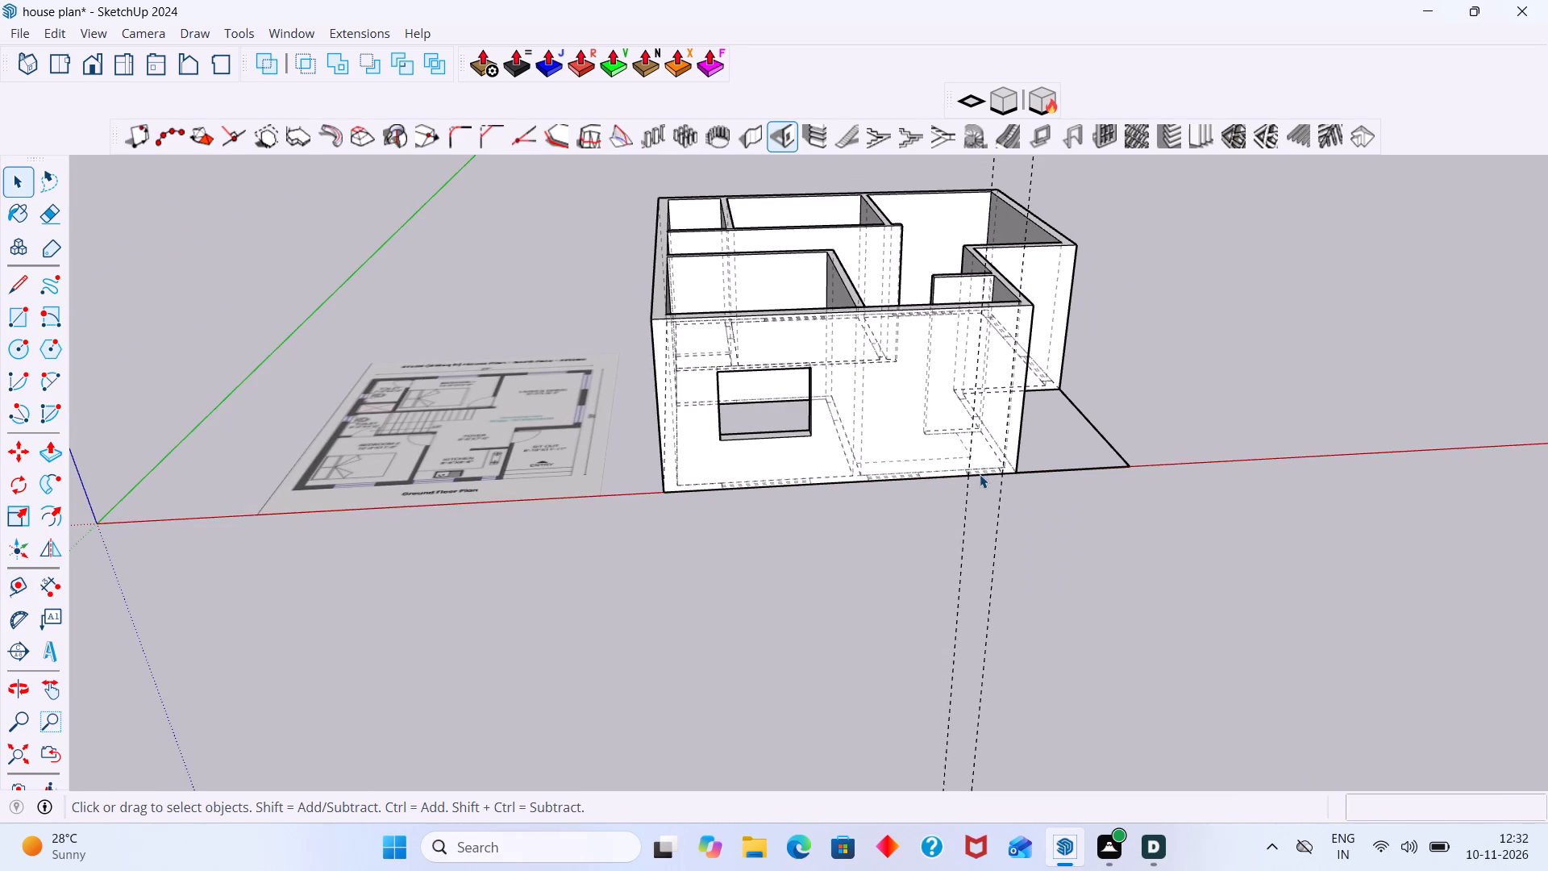
pyautogui.press('k')
# Place horizontal guides on the kitchen wall, one 3' below its top edge at the bedroom window's head and another 3' lower.
pyautogui.scroll(3, 993, 403)
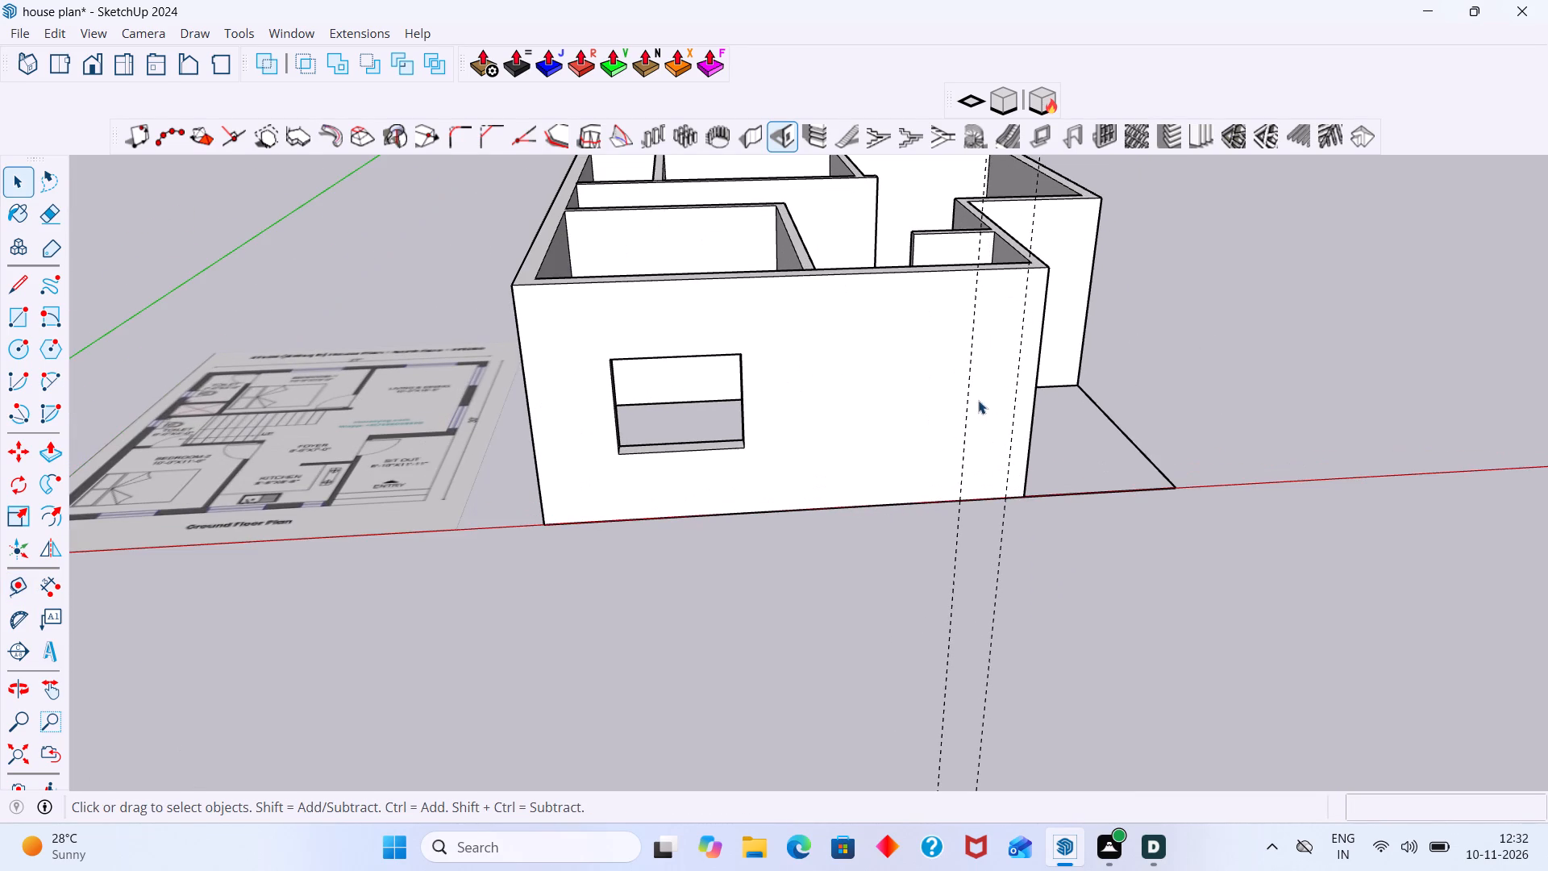
pyautogui.scroll(-6, 1007, 372)
pyautogui.moveTo(1012, 390); pyautogui.dragTo(1266, 750, button='middle')
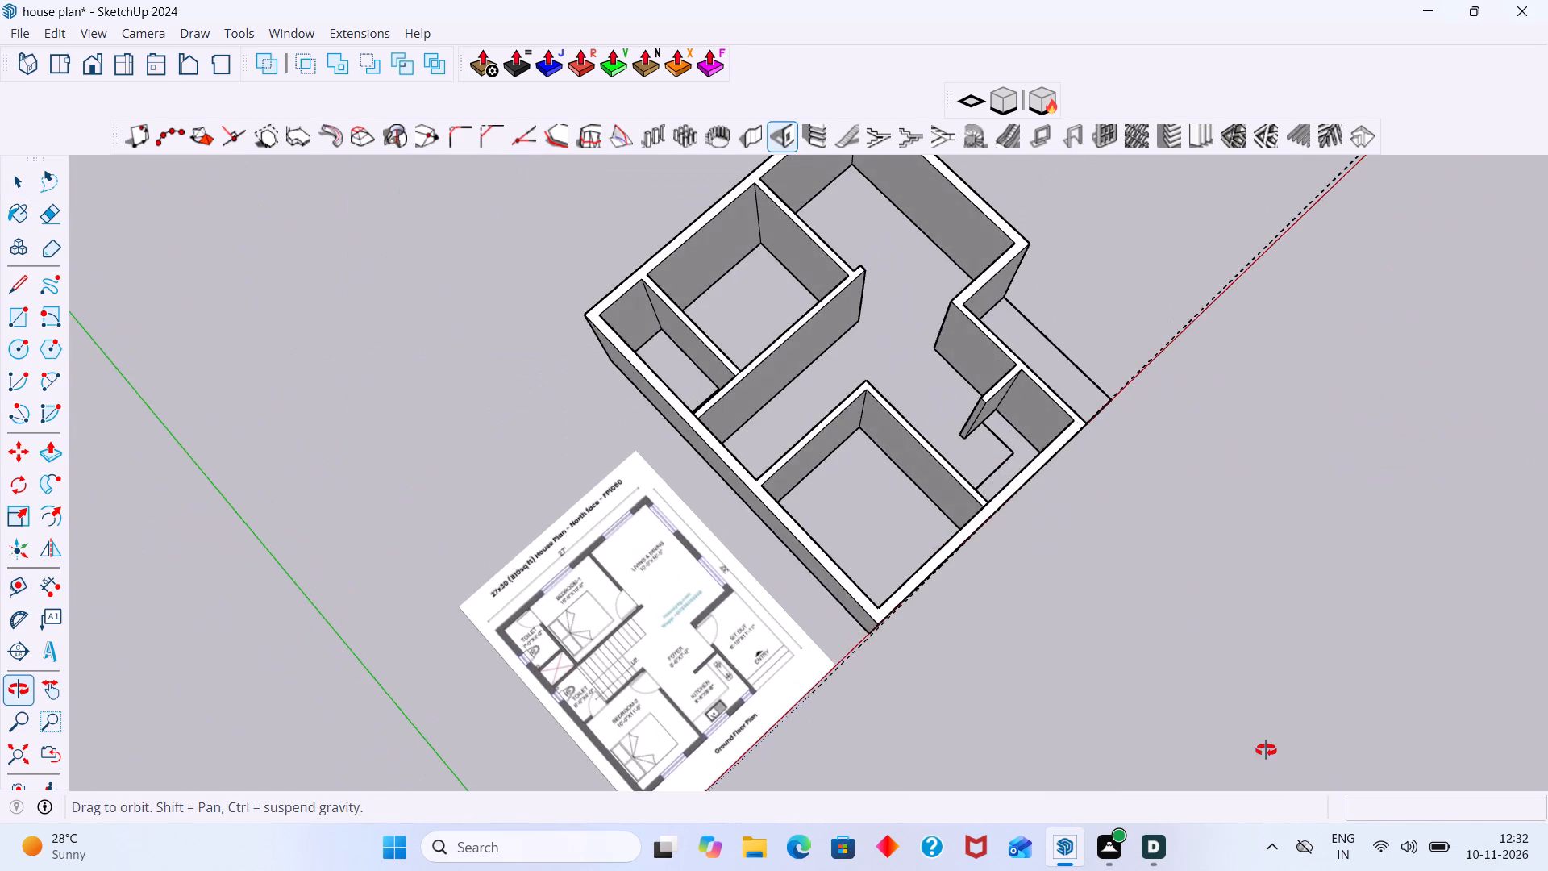
pyautogui.moveTo(1266, 750); pyautogui.dragTo(961, 455, button='middle')
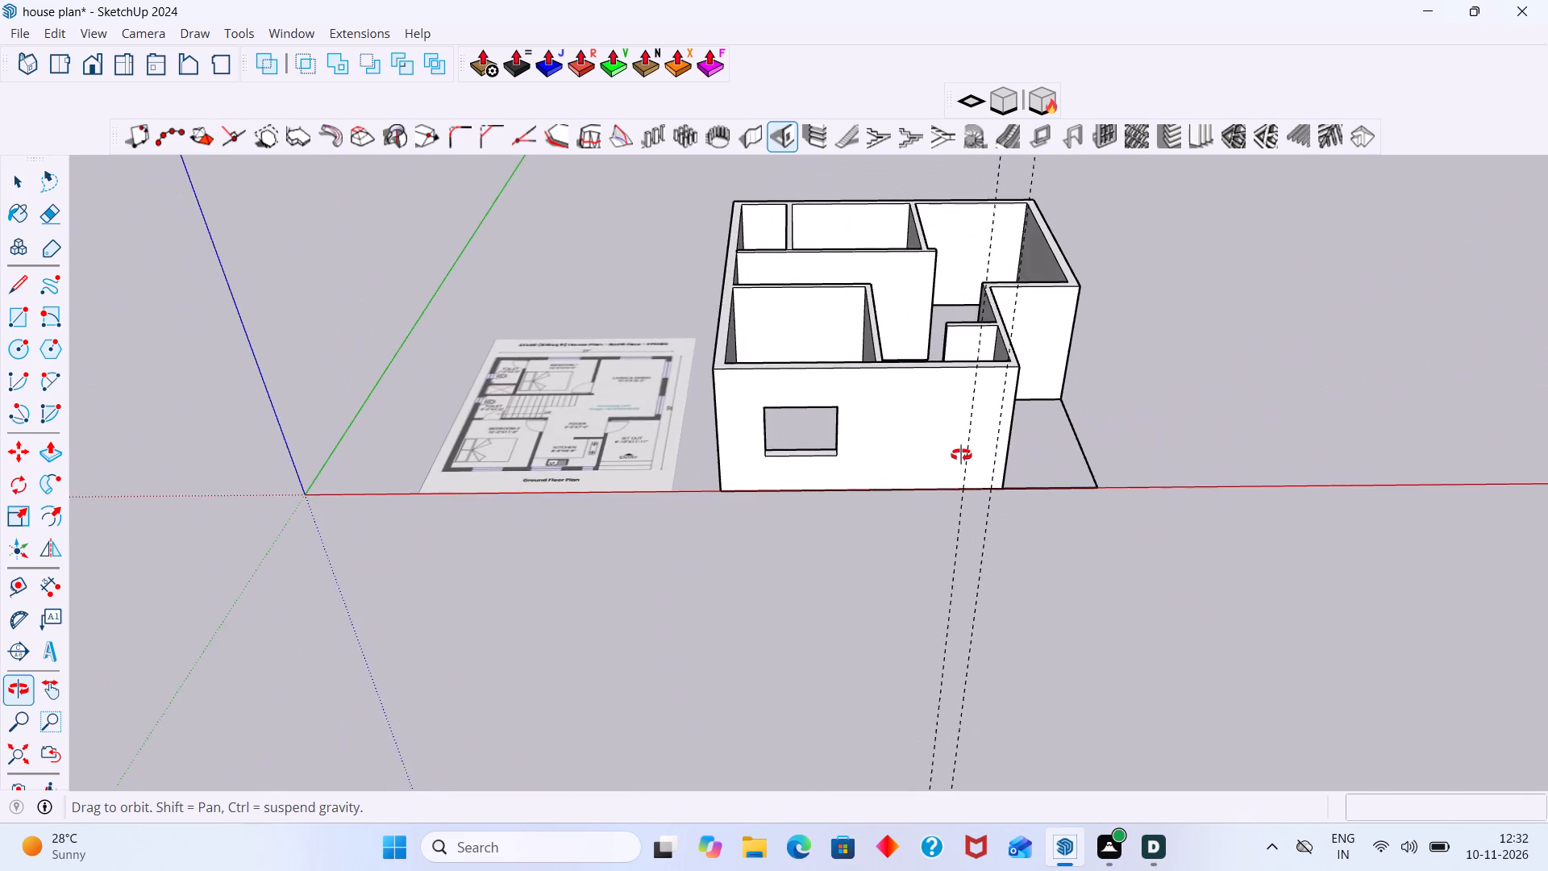
pyautogui.moveTo(961, 455); pyautogui.dragTo(943, 461, button='middle')
pyautogui.press('t')
pyautogui.scroll(3, 981, 374)
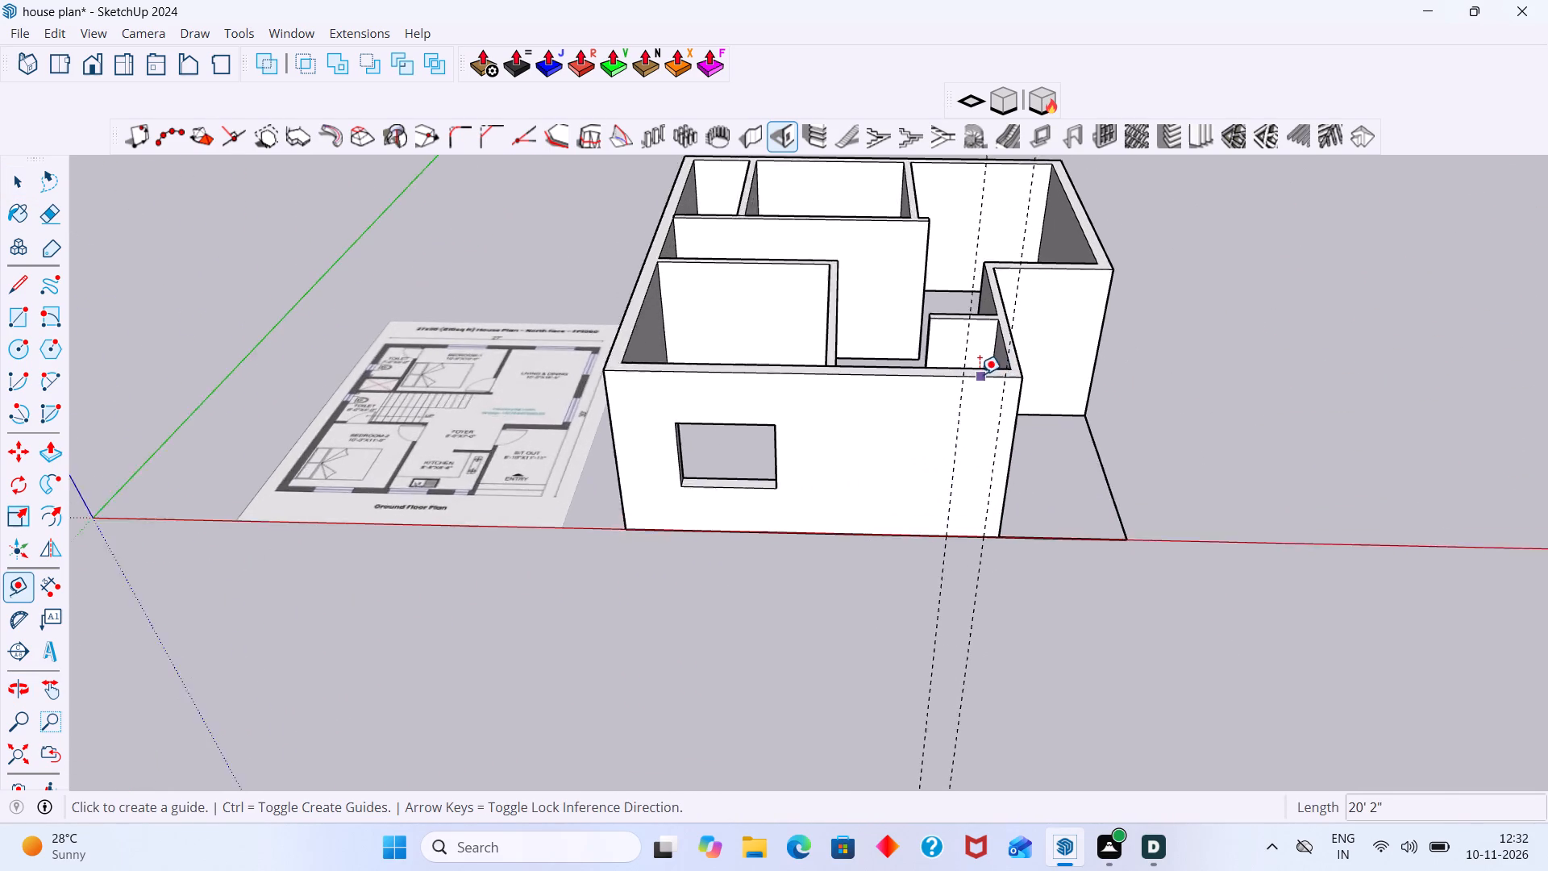
pyautogui.scroll(2, 980, 374)
pyautogui.click(978, 377)
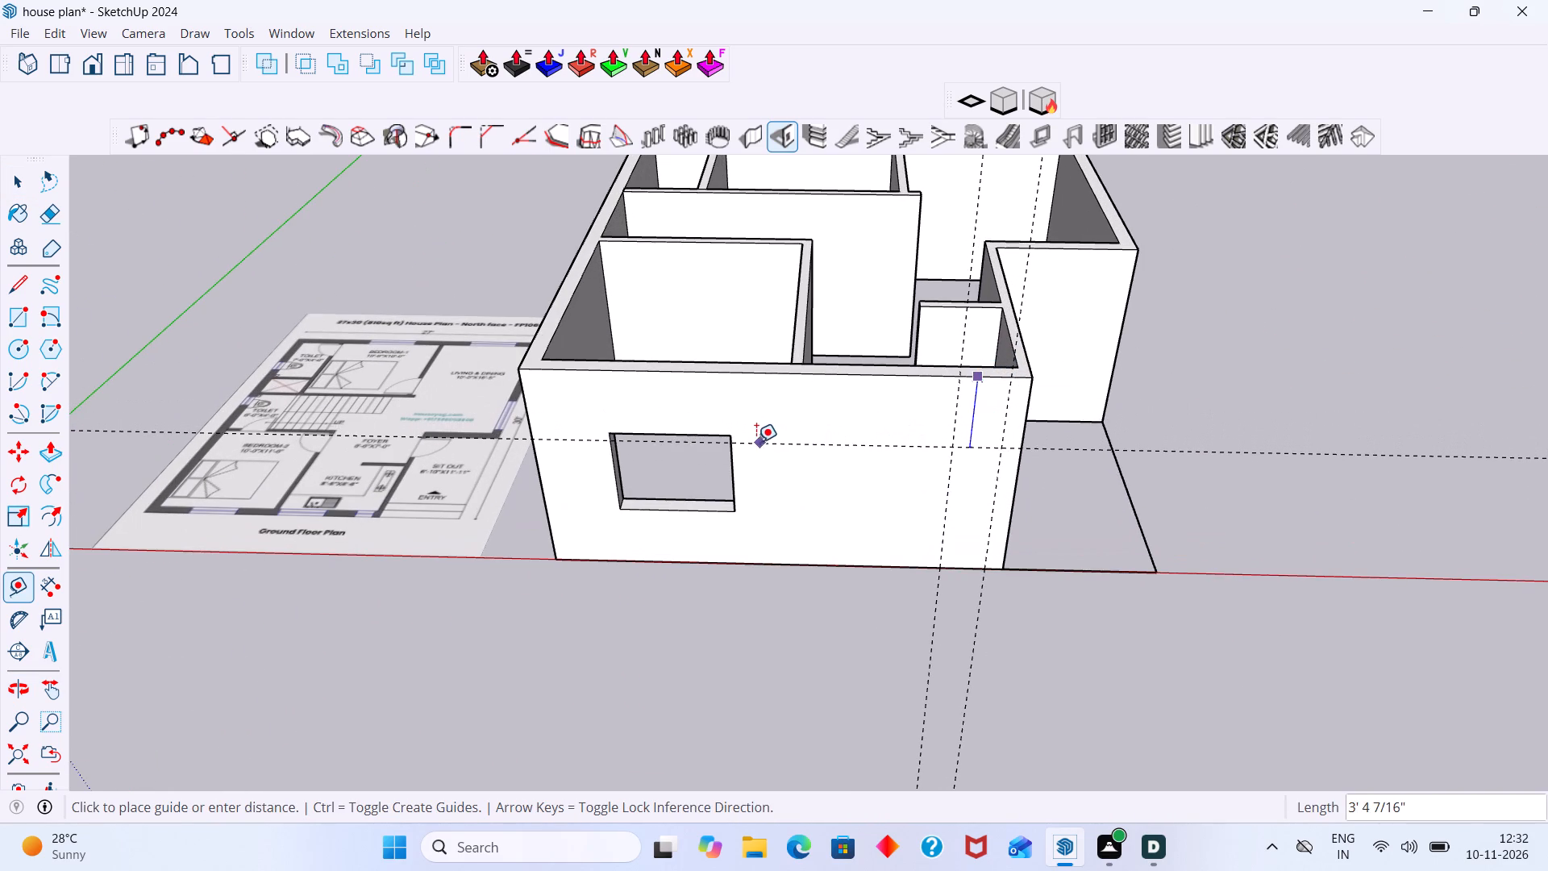
pyautogui.click(726, 436)
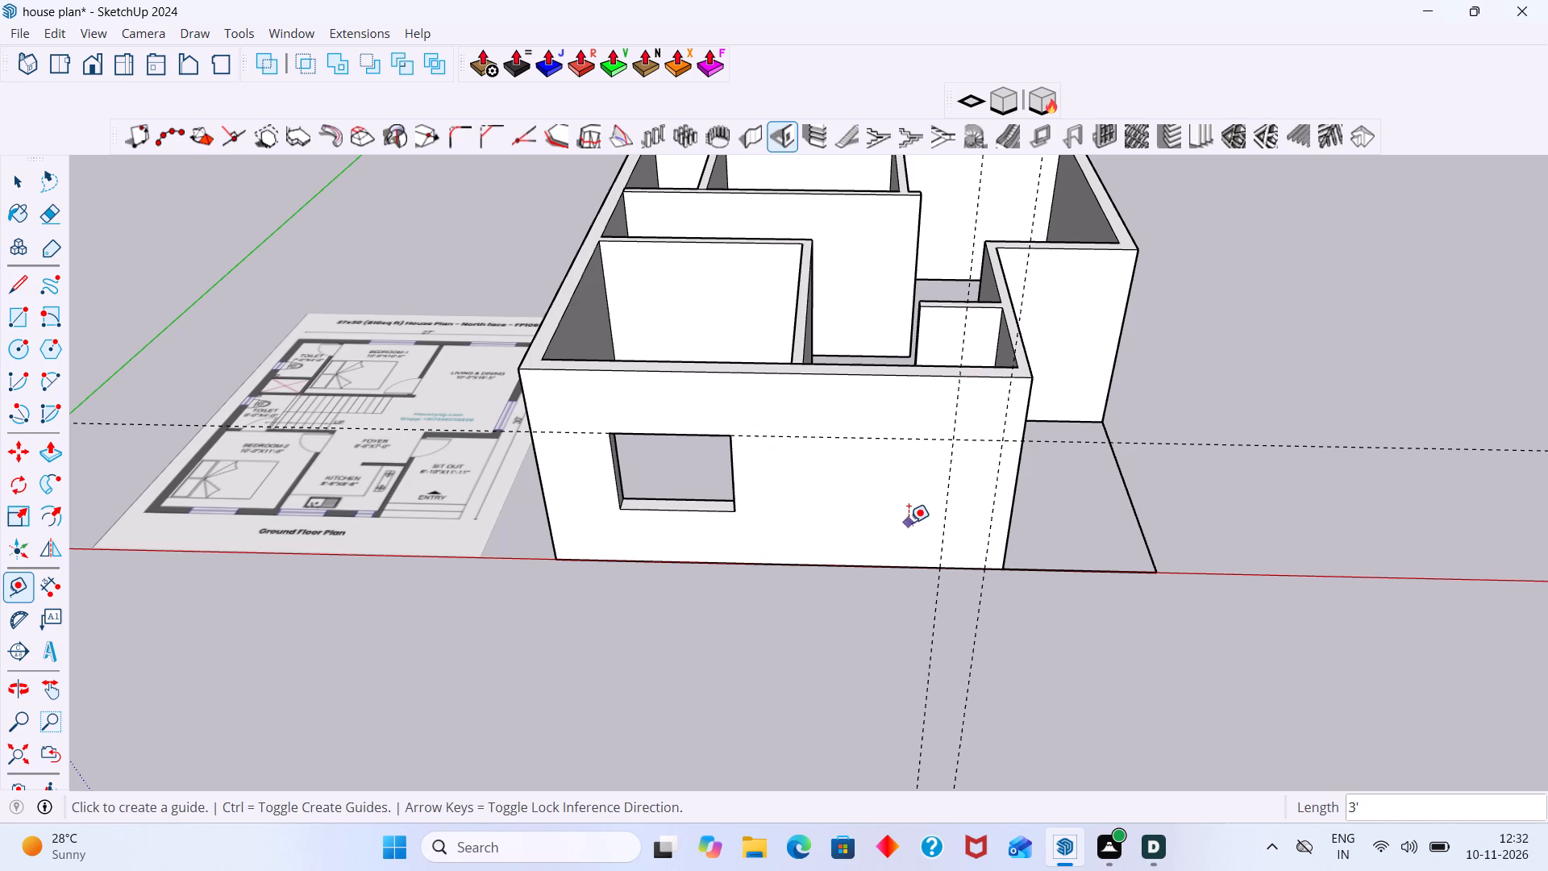
pyautogui.click(973, 442)
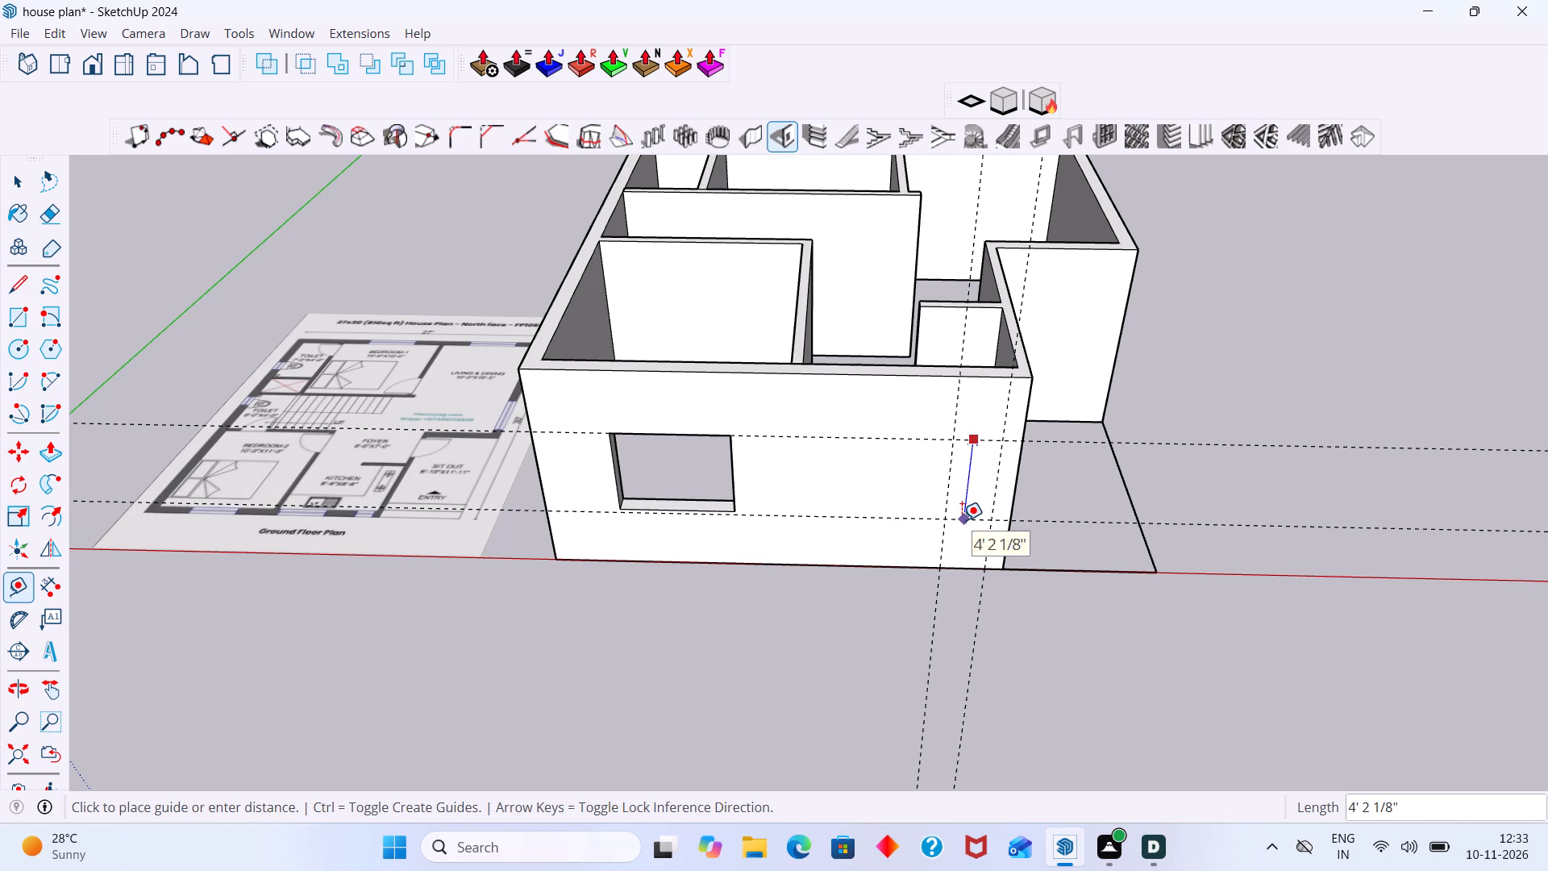
pyautogui.write("3'")
pyautogui.press('Return')
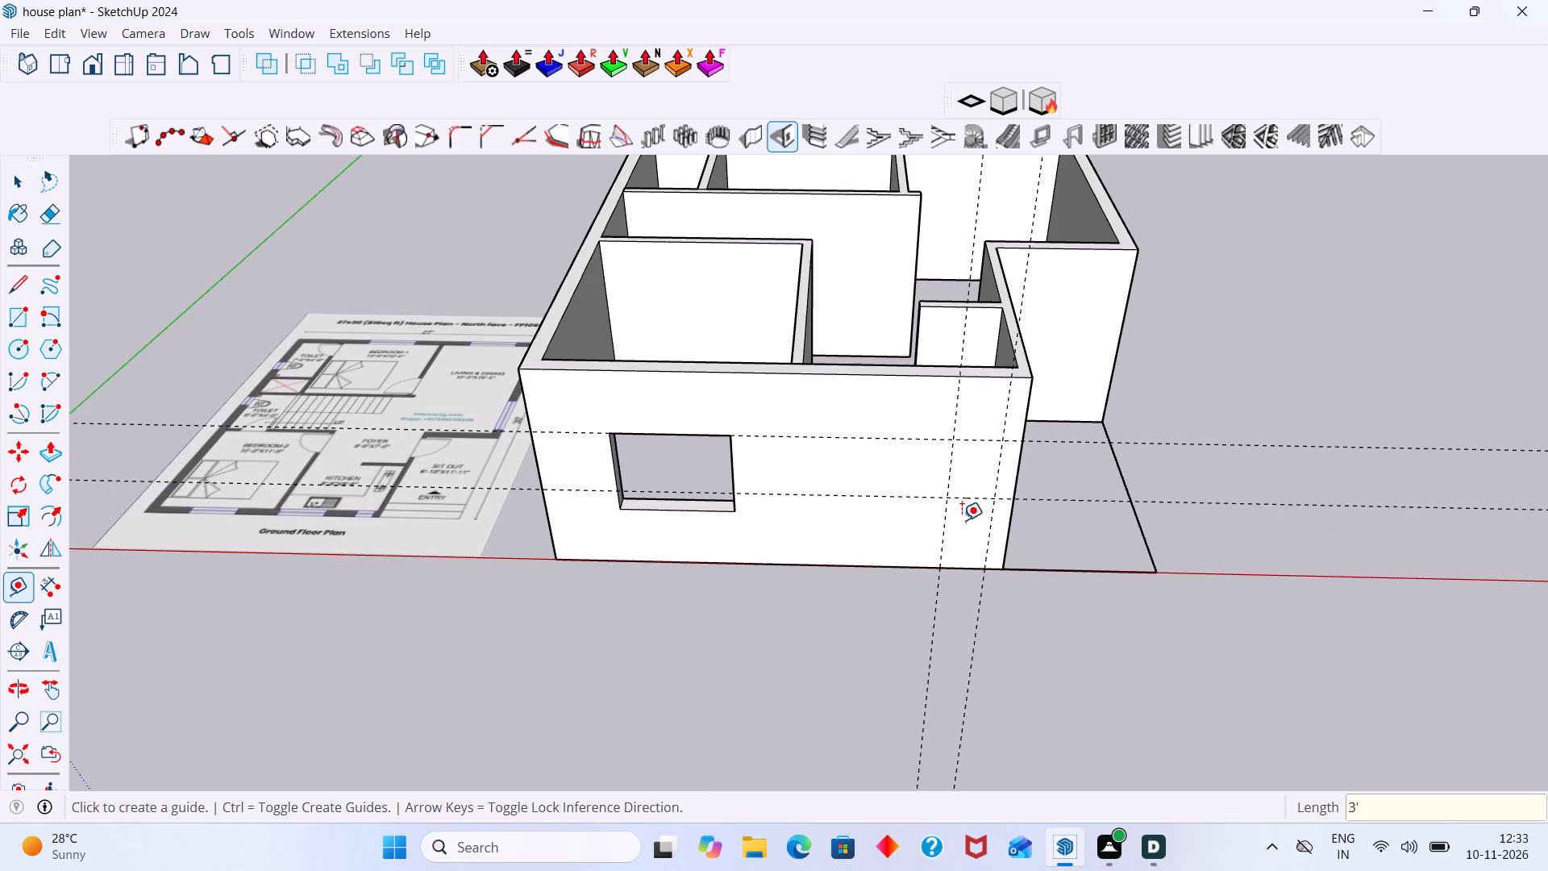
pyautogui.press('space')
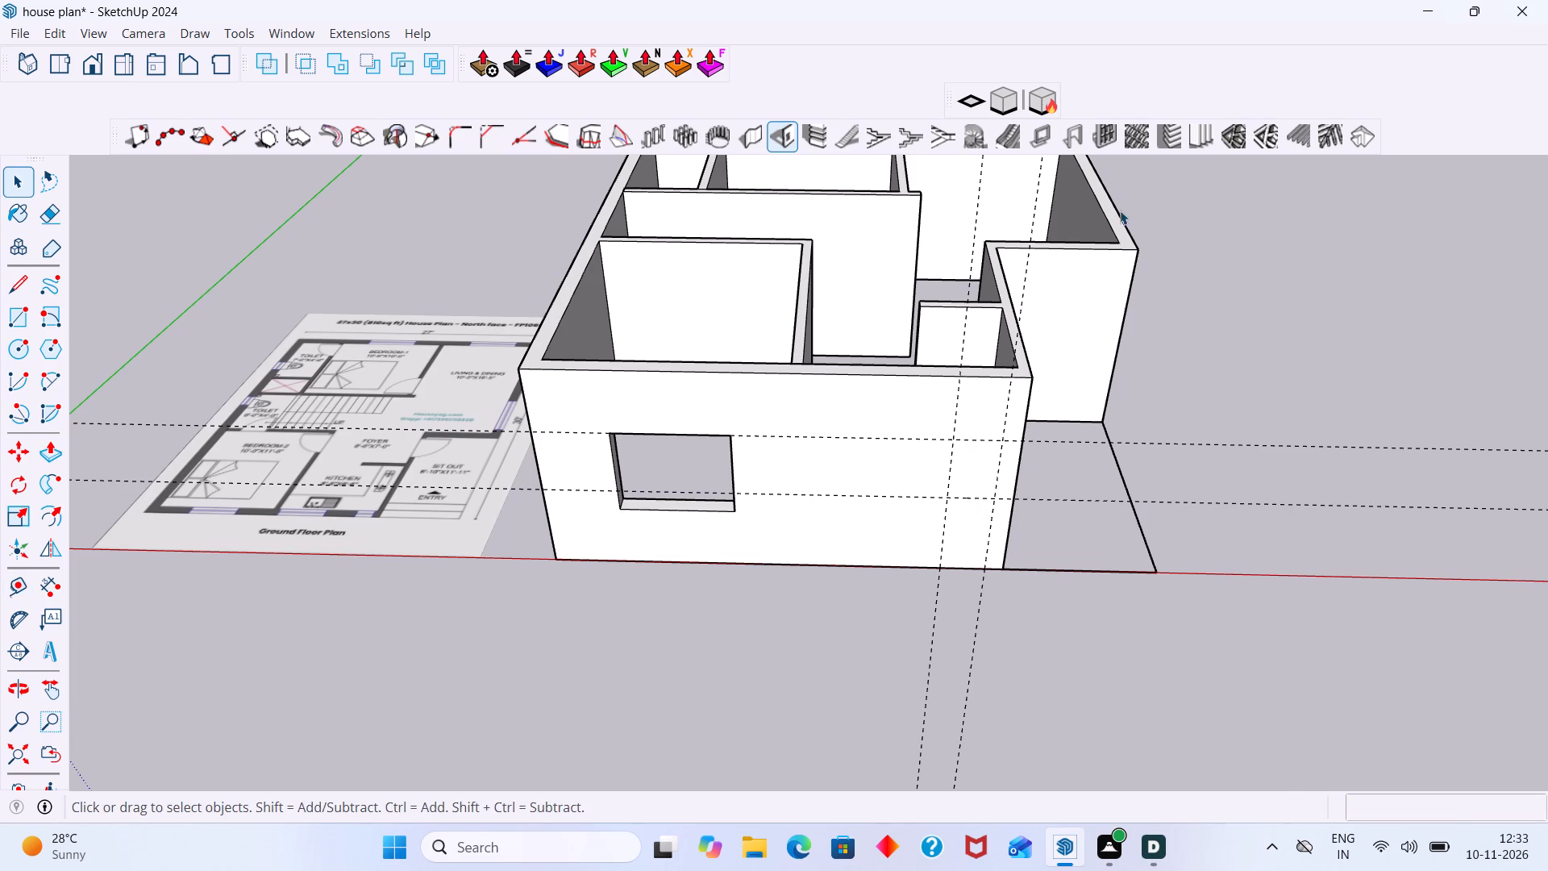
# Set the wall opening's height to 3' and preview the opening against the kitchen corner window guides.
pyautogui.click(784, 140)
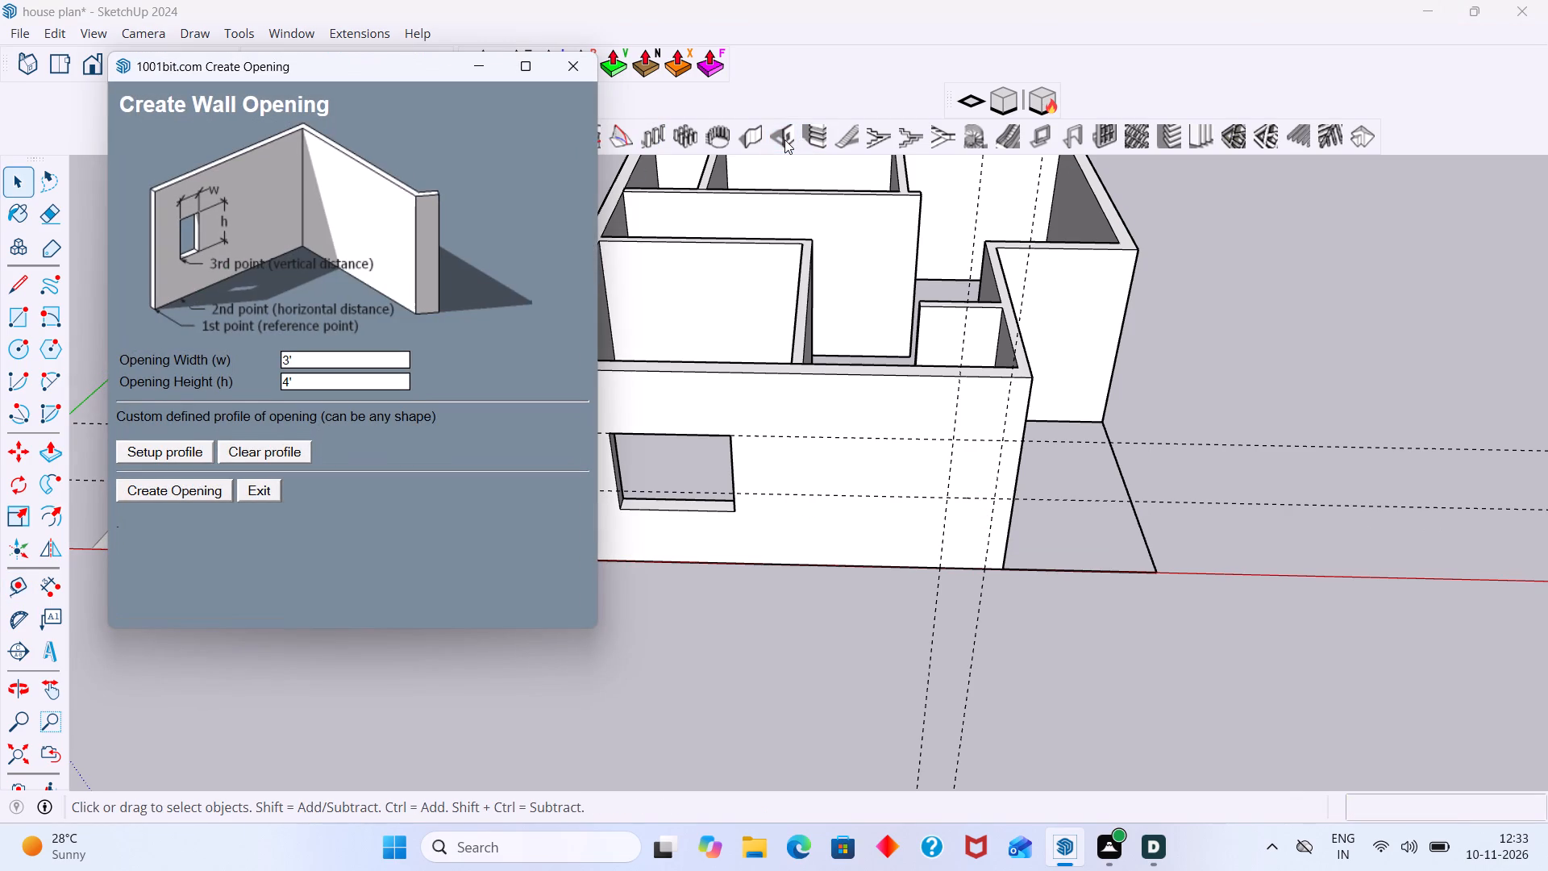
pyautogui.click(296, 388)
pyautogui.press('3')
pyautogui.press("'")
pyautogui.press('Return')
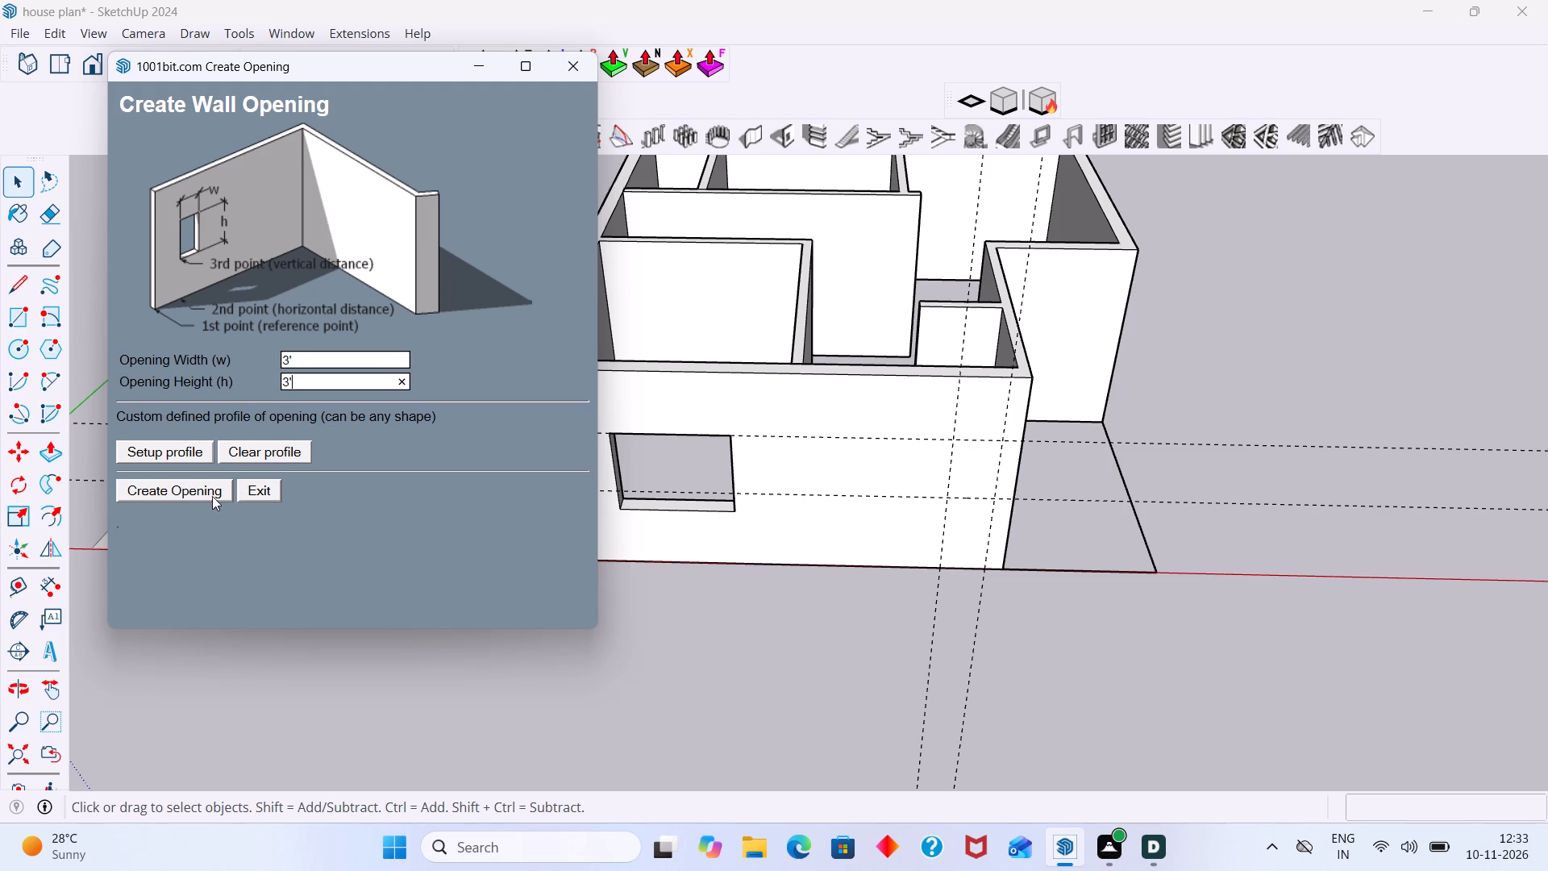
pyautogui.click(214, 489)
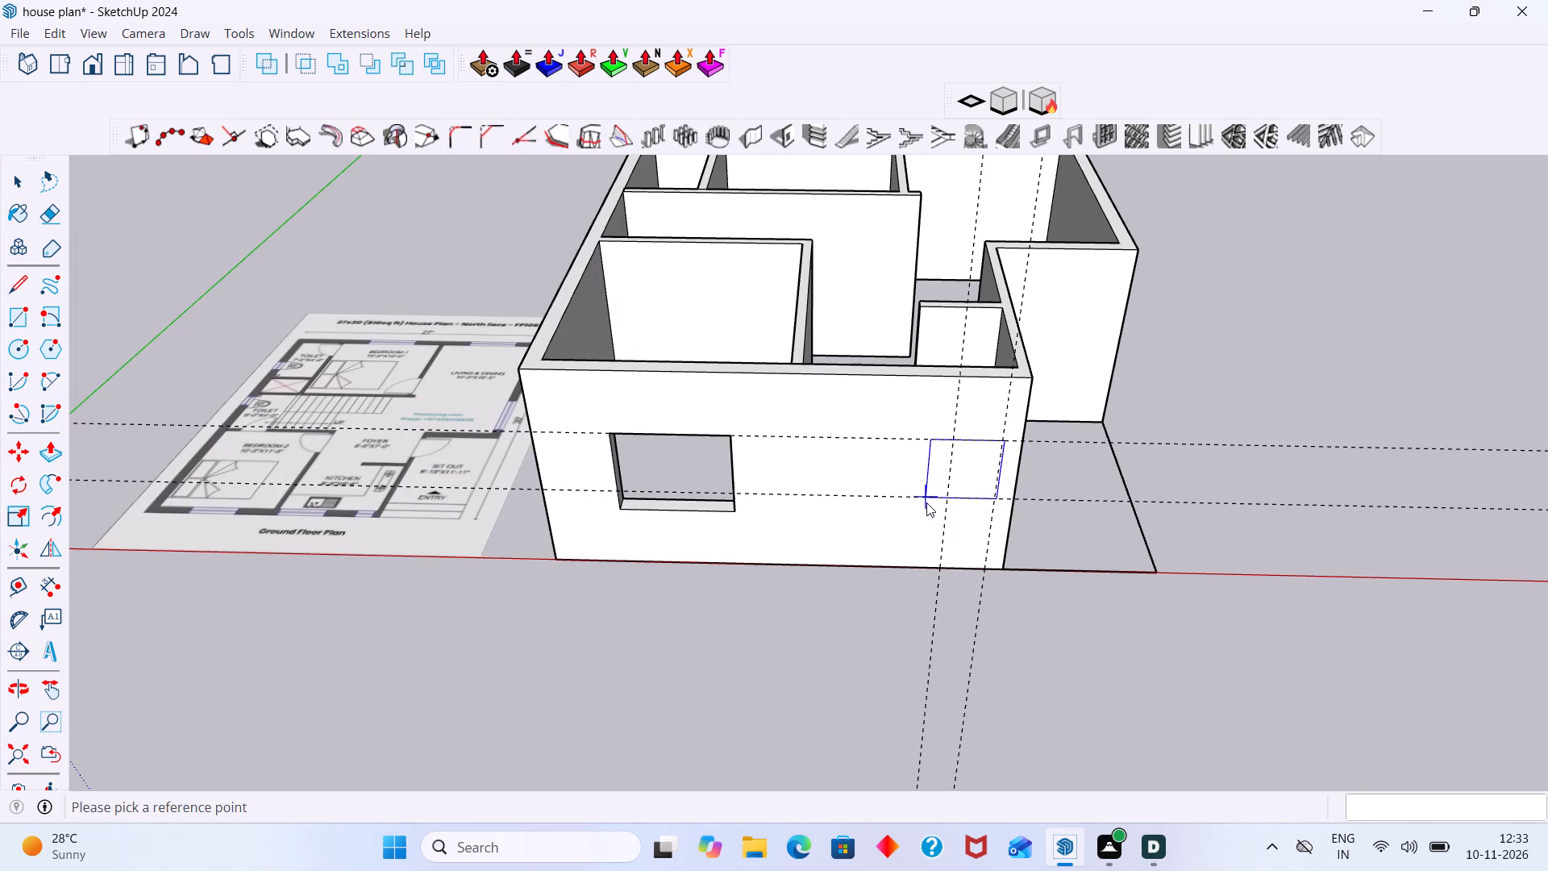
pyautogui.press('Escape')
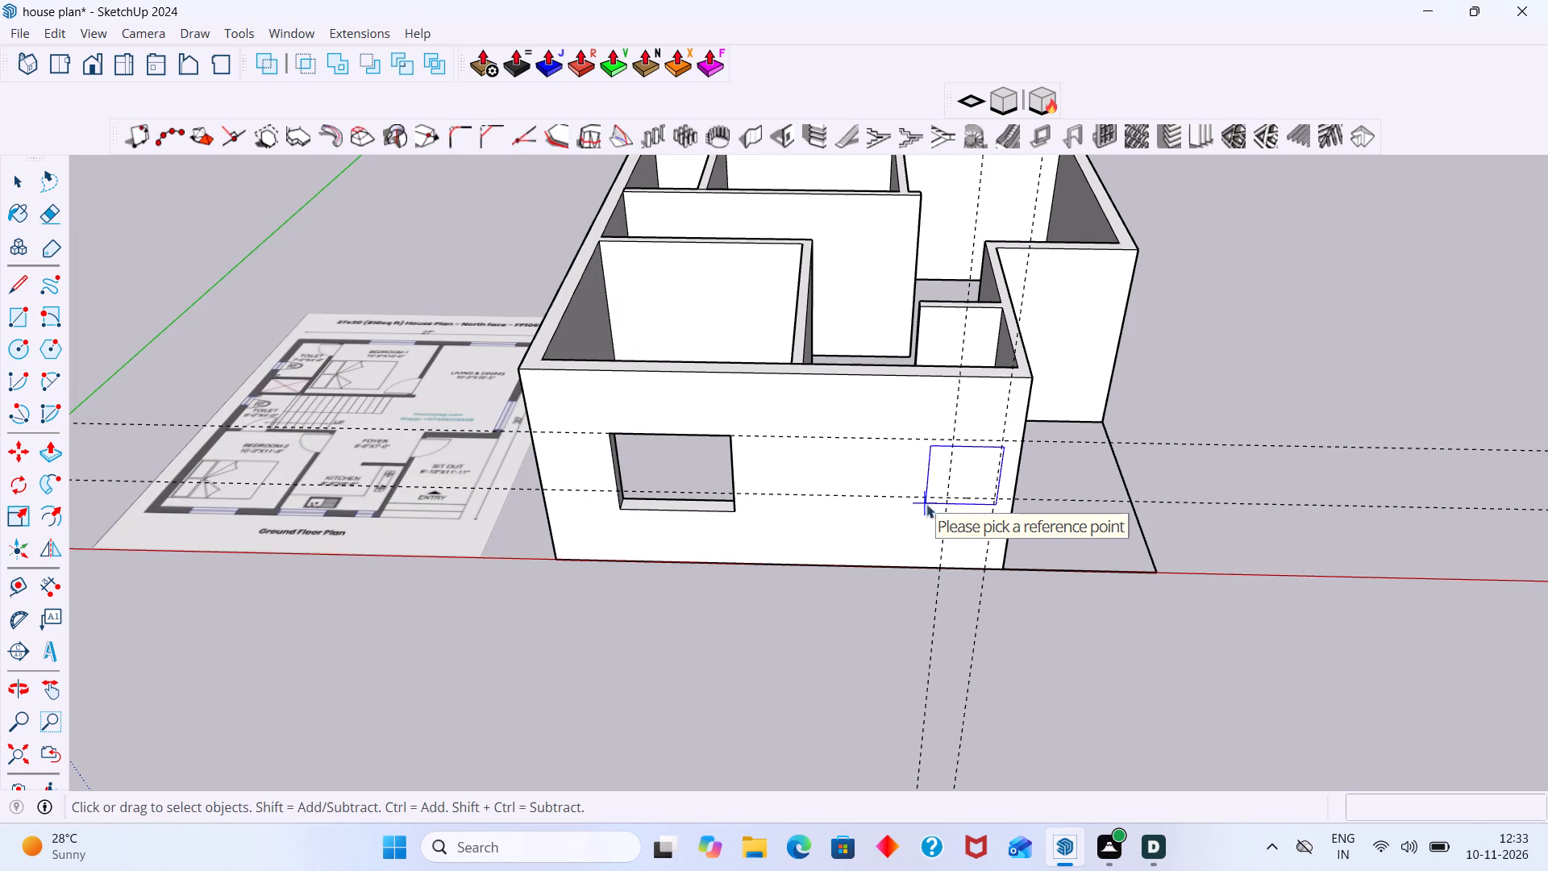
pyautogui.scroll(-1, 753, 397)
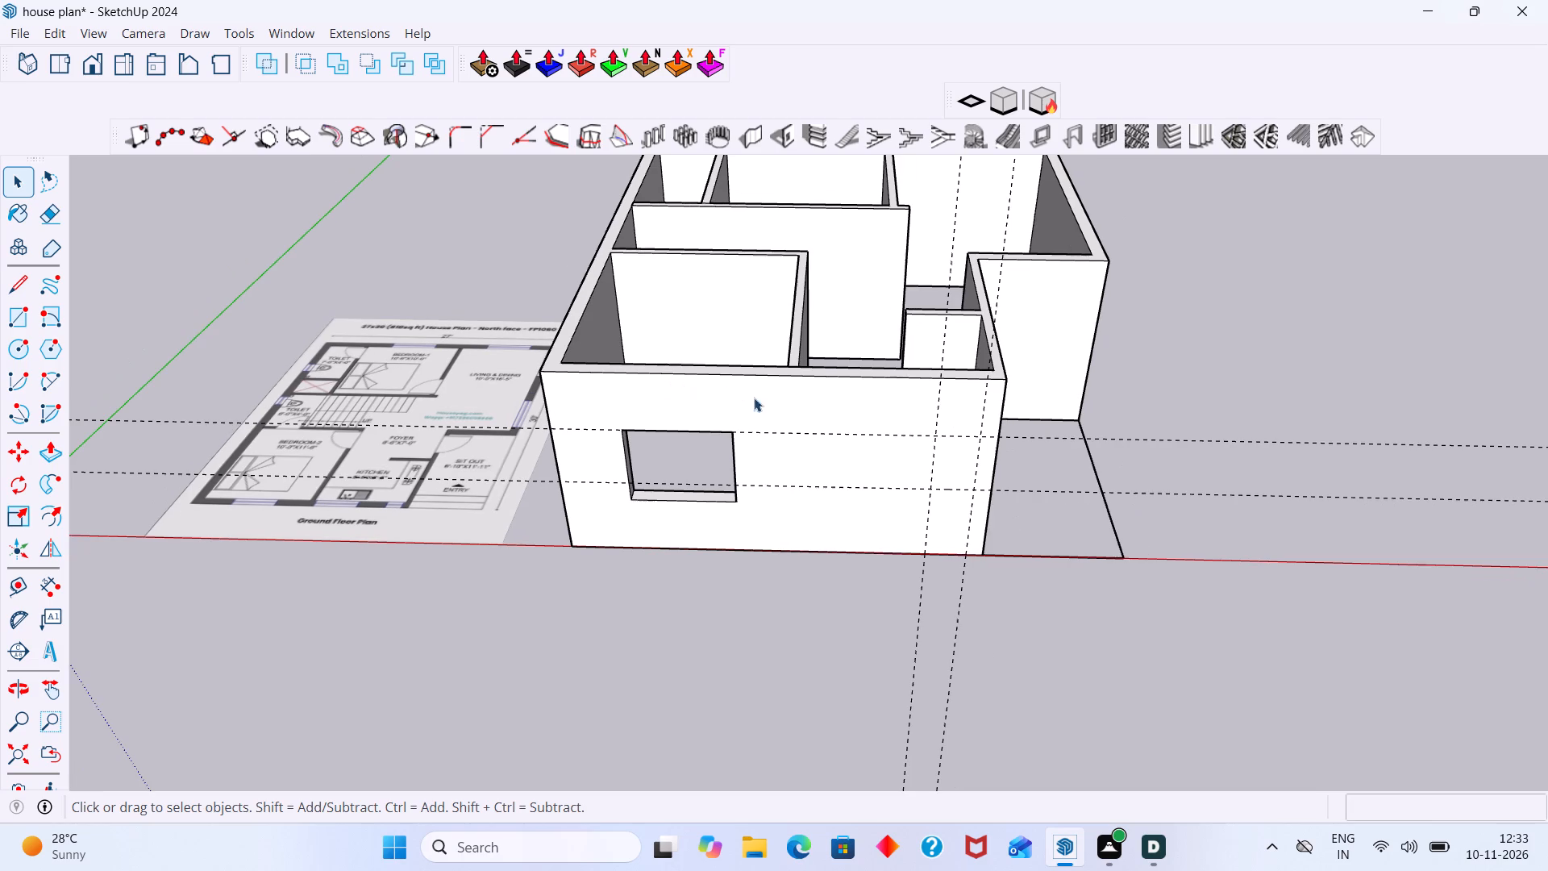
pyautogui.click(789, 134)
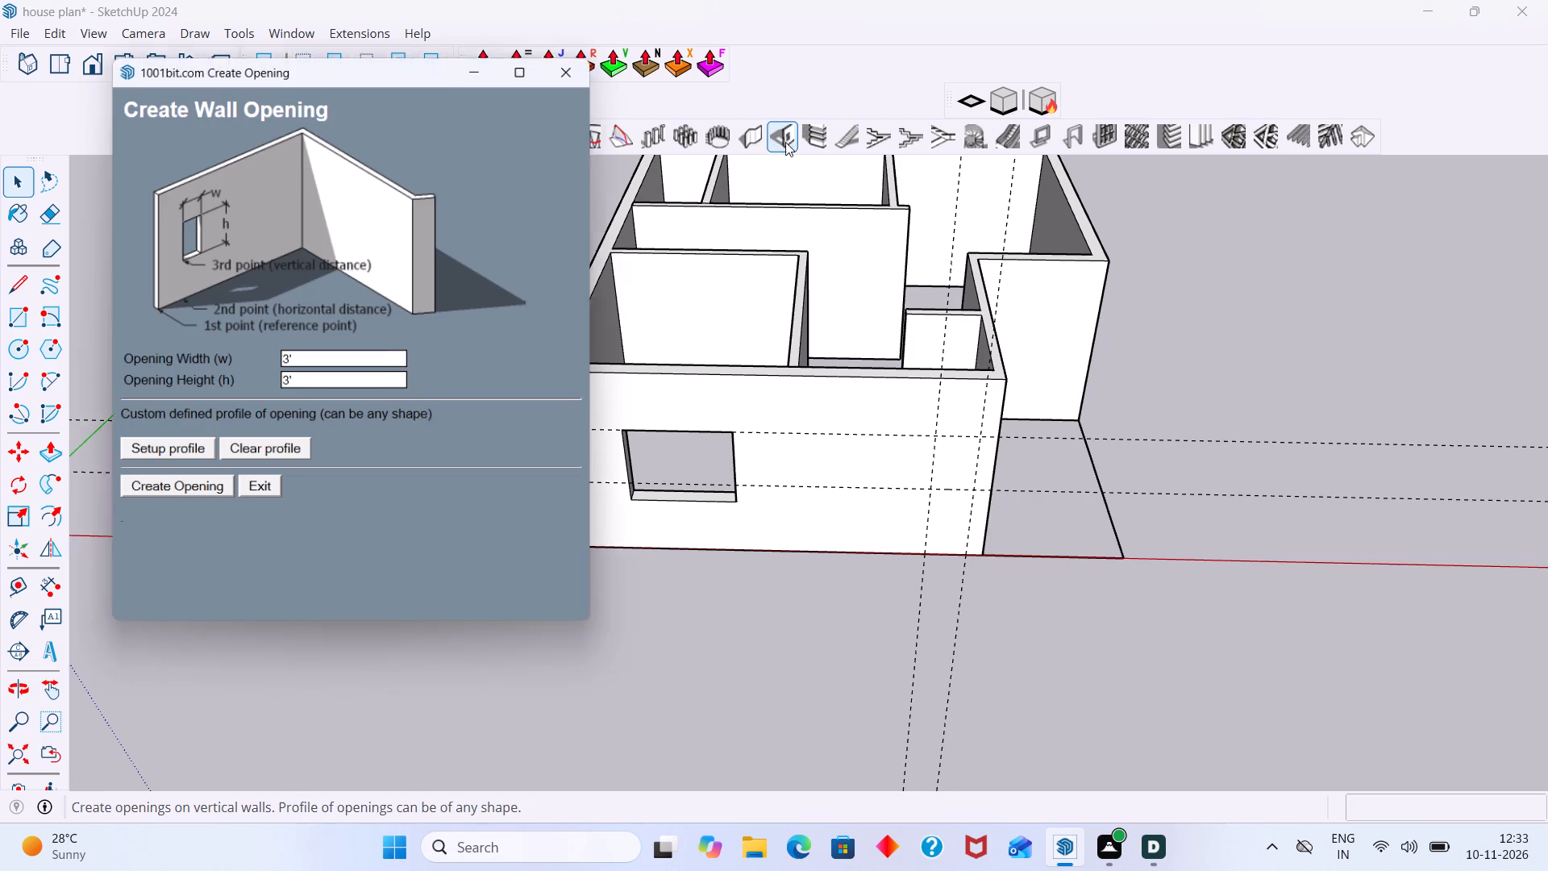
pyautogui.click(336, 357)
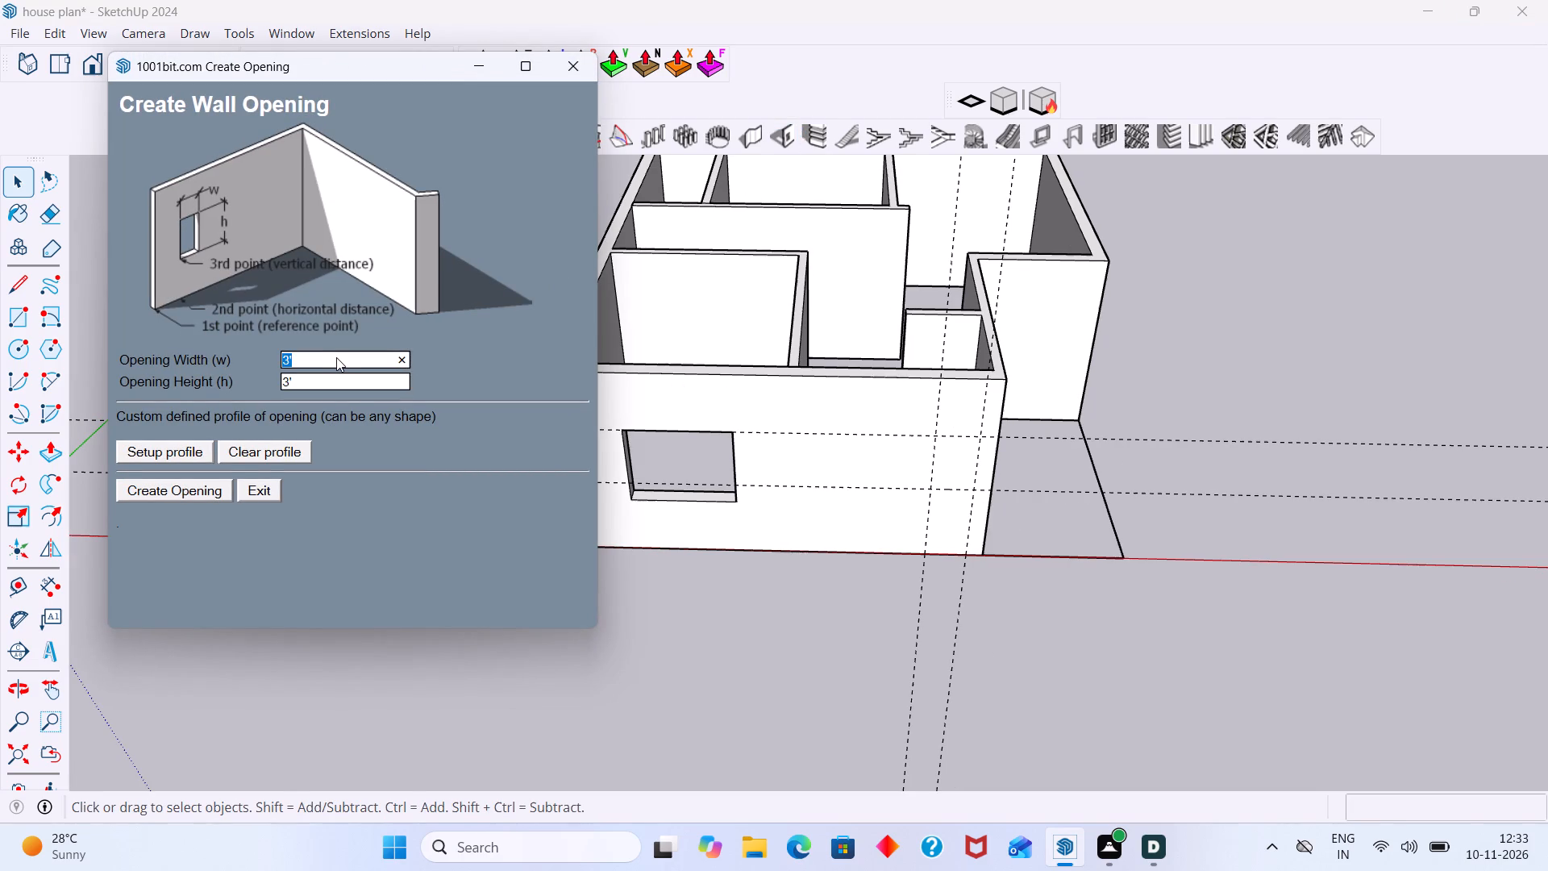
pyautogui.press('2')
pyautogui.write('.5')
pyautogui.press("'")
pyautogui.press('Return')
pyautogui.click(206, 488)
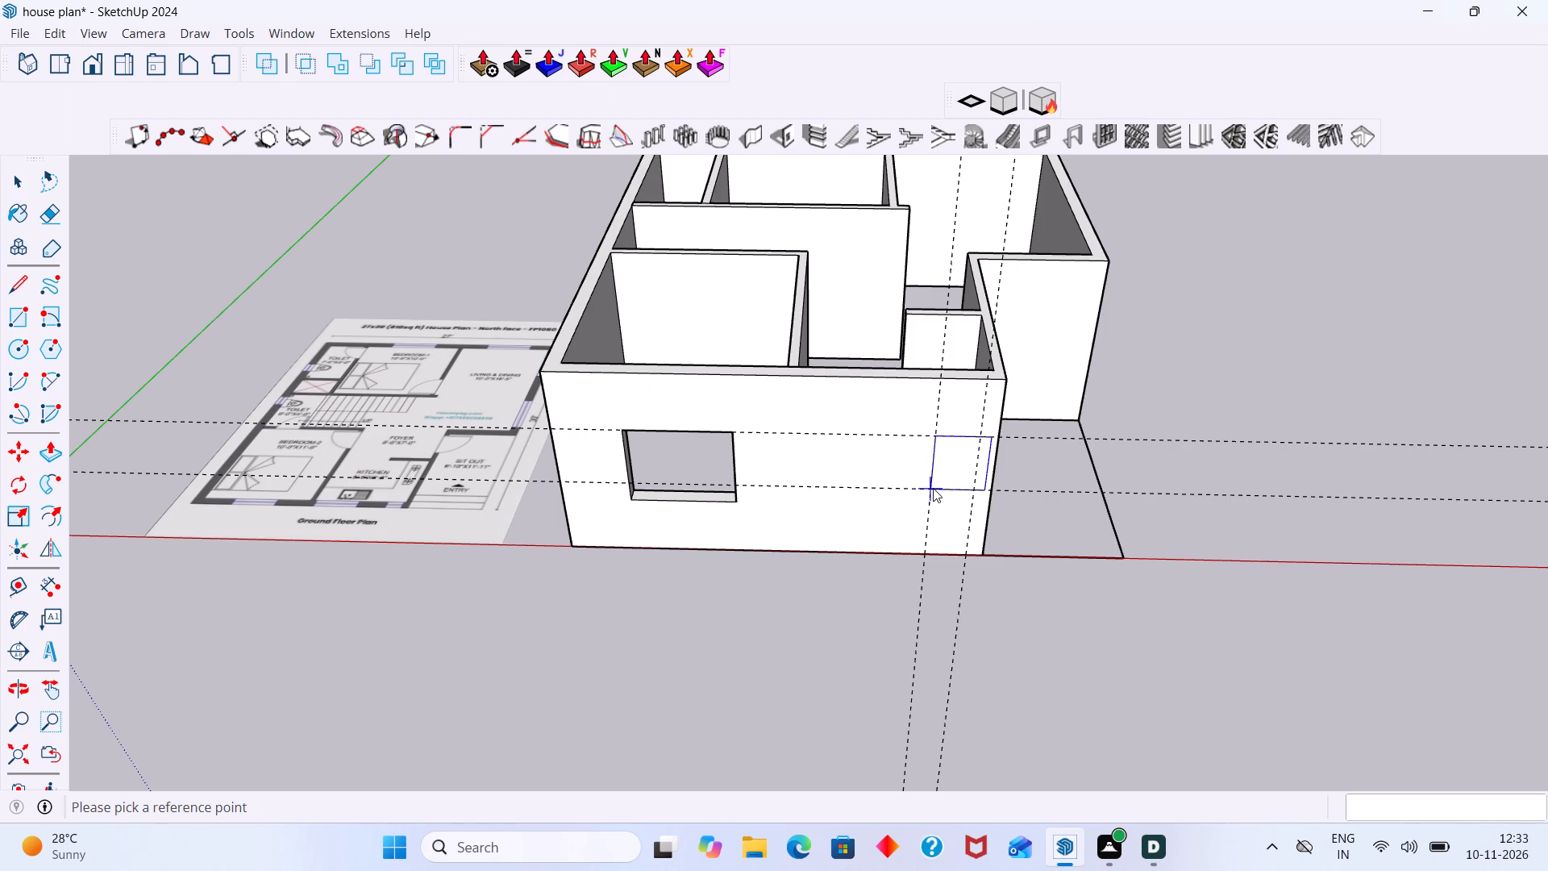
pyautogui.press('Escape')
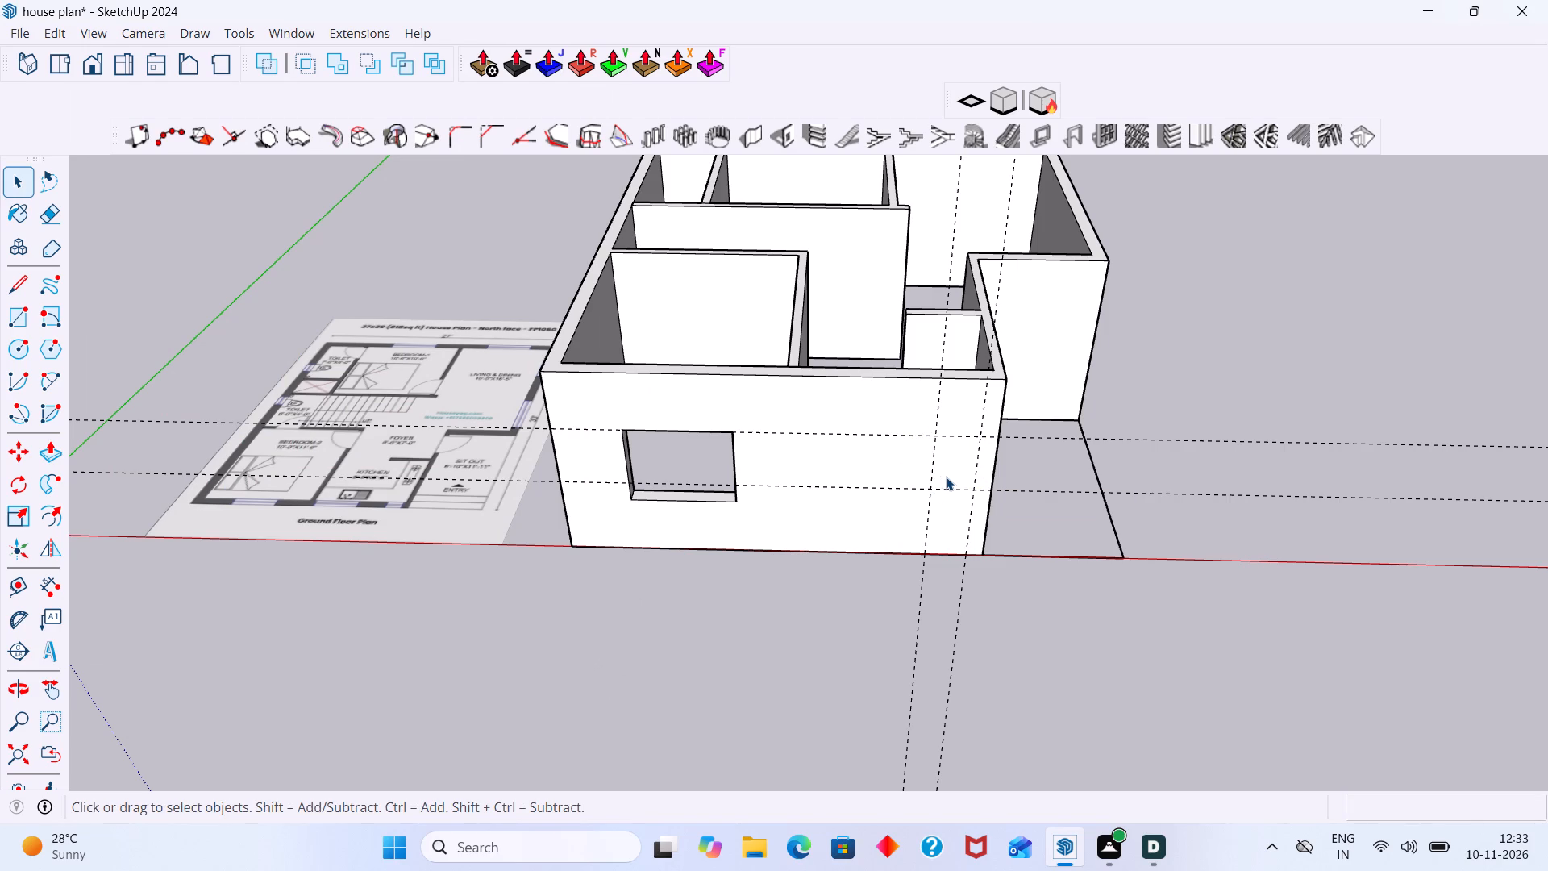
# Set the opening width to 2' and cut the opening in the kitchen wall at the corner window's guides.
pyautogui.click(791, 147)
pyautogui.click(366, 362)
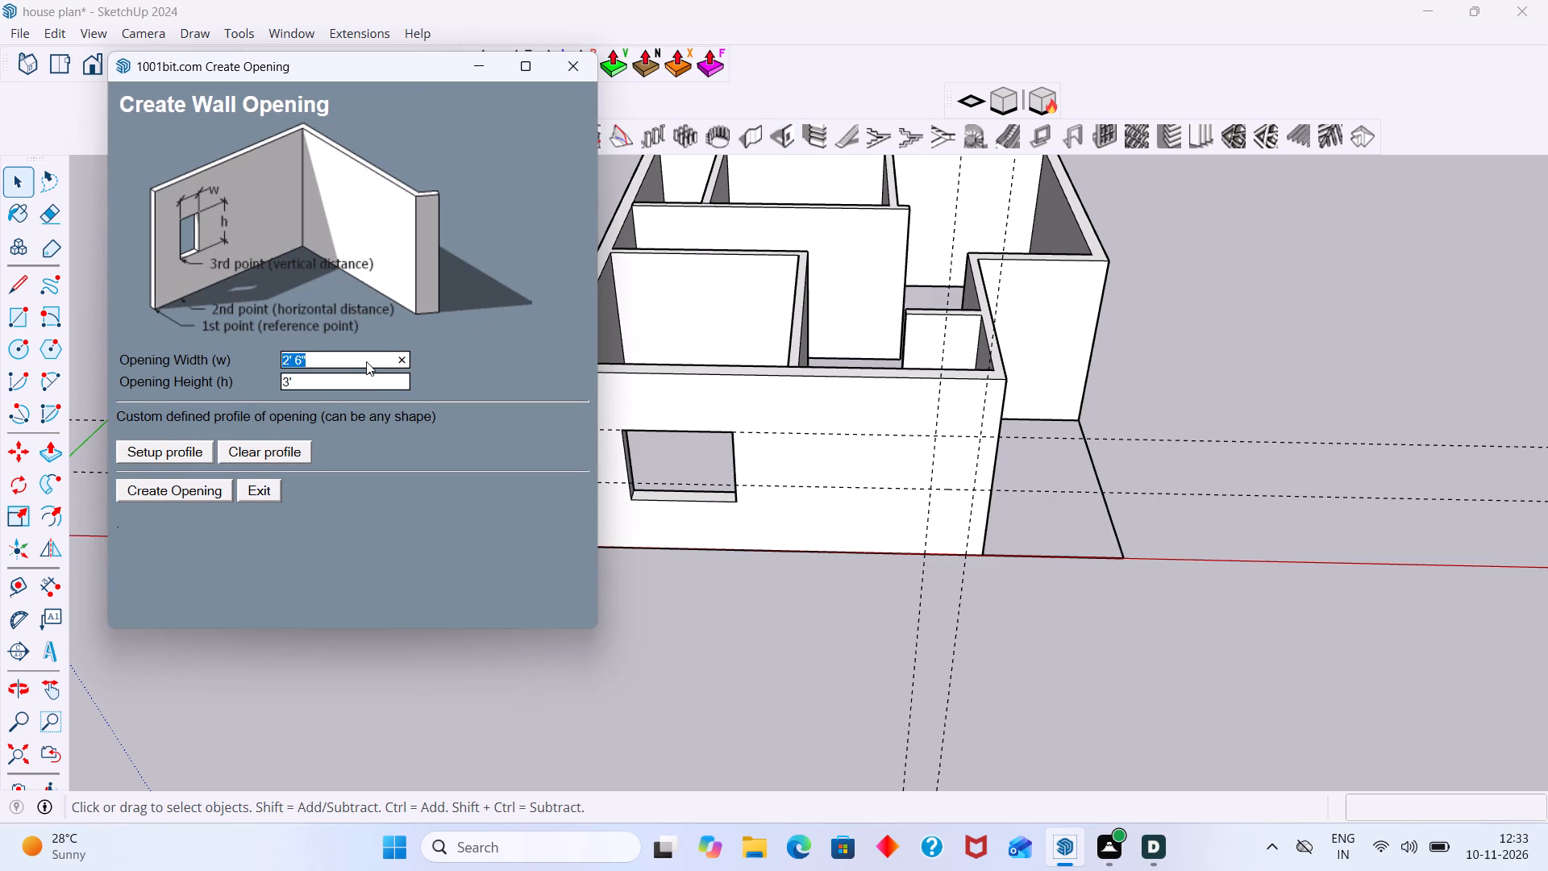
pyautogui.write("2'")
pyautogui.click(217, 484)
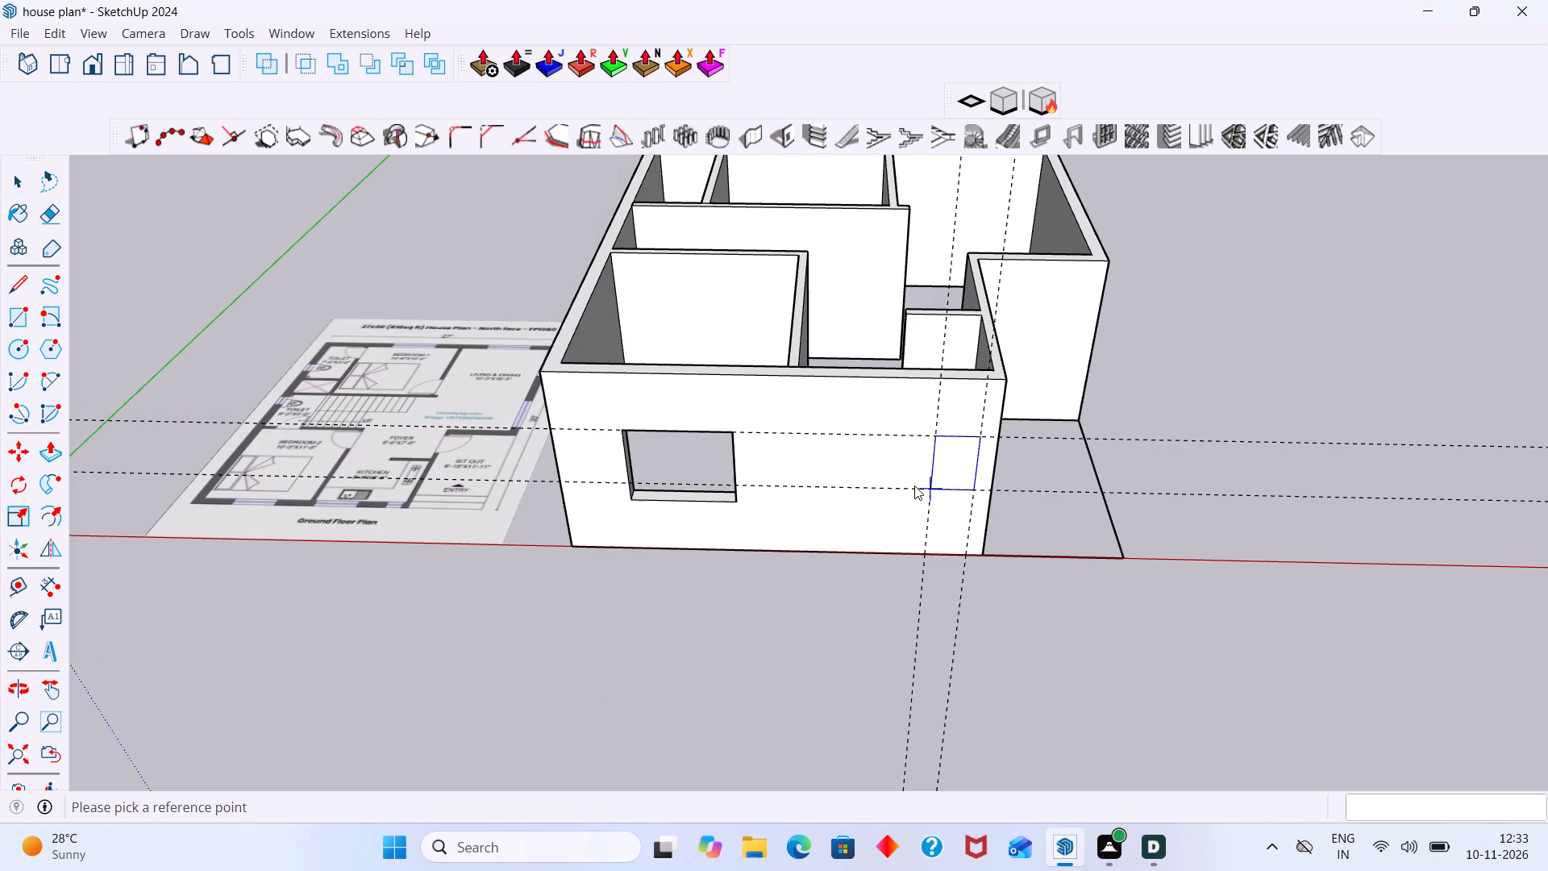
pyautogui.doubleClick(932, 486)
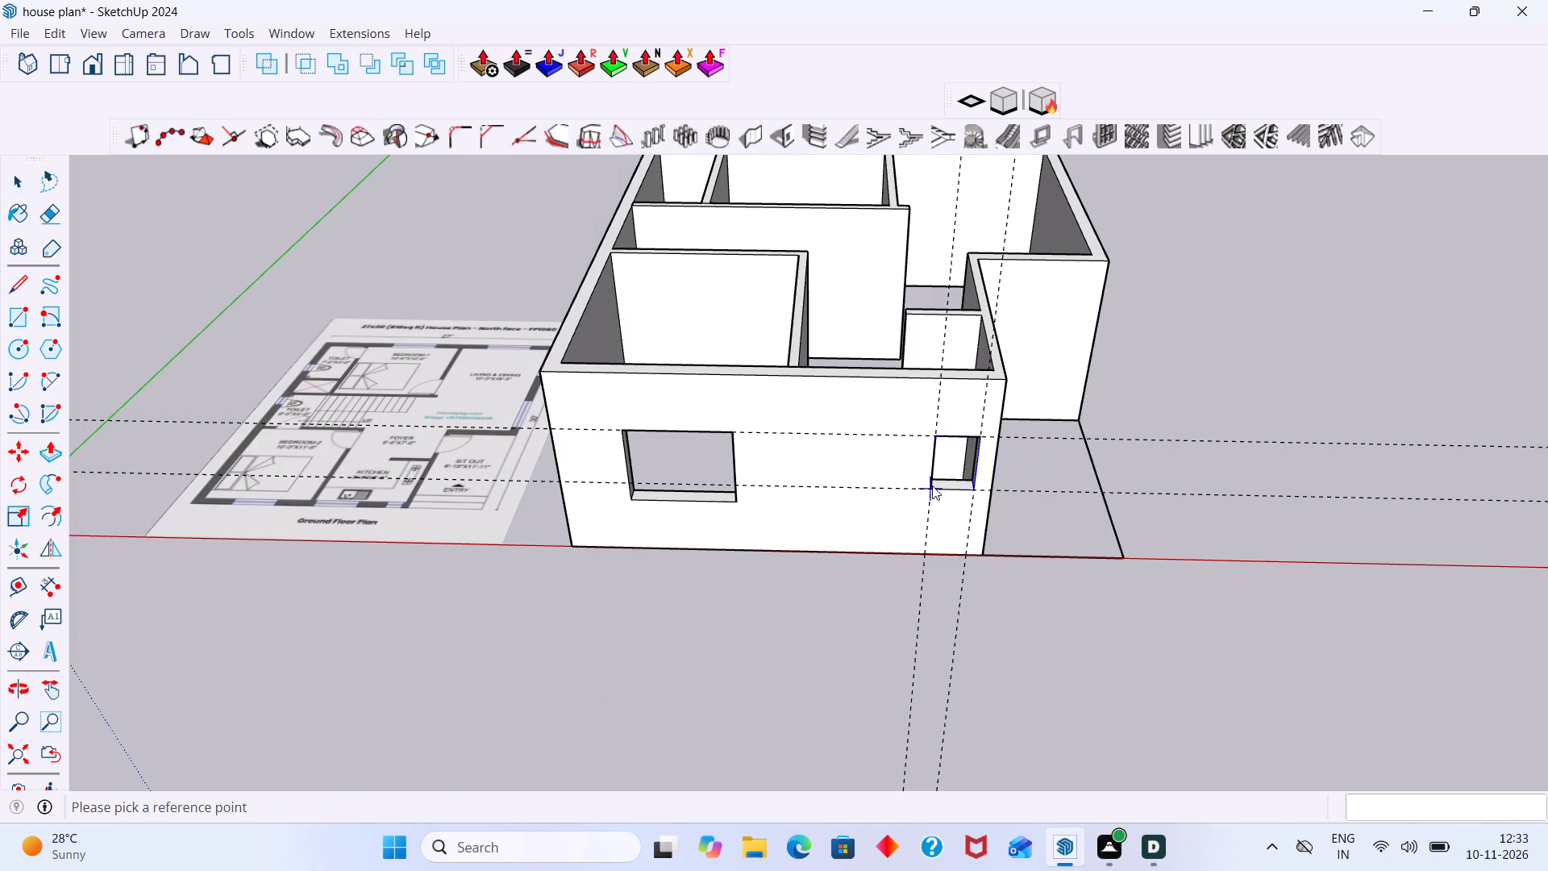
pyautogui.press('space')
# Erase the two horizontal and two vertical guides around the kitchen corner window.
pyautogui.scroll(8, 992, 441)
pyautogui.moveTo(986, 475); pyautogui.dragTo(1146, 507, button='middle')
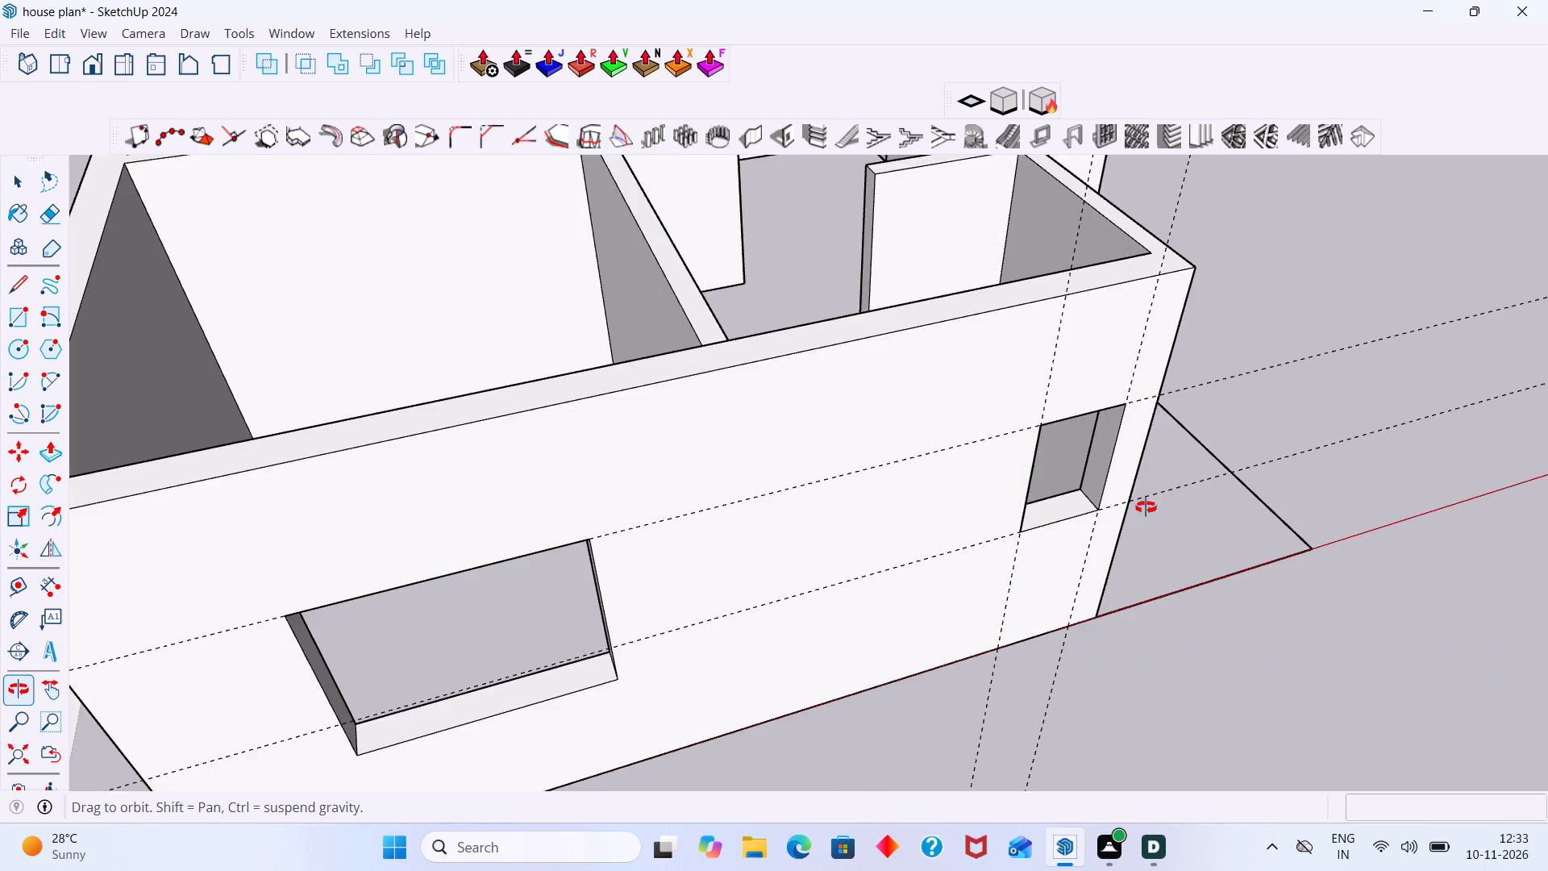
pyautogui.moveTo(1146, 507); pyautogui.dragTo(1153, 500, button='middle')
pyautogui.scroll(1, 1153, 503)
pyautogui.scroll(-14, 1135, 477)
pyautogui.moveTo(1194, 409); pyautogui.dragTo(1037, 390, button='middle')
pyautogui.scroll(-2, 1035, 392)
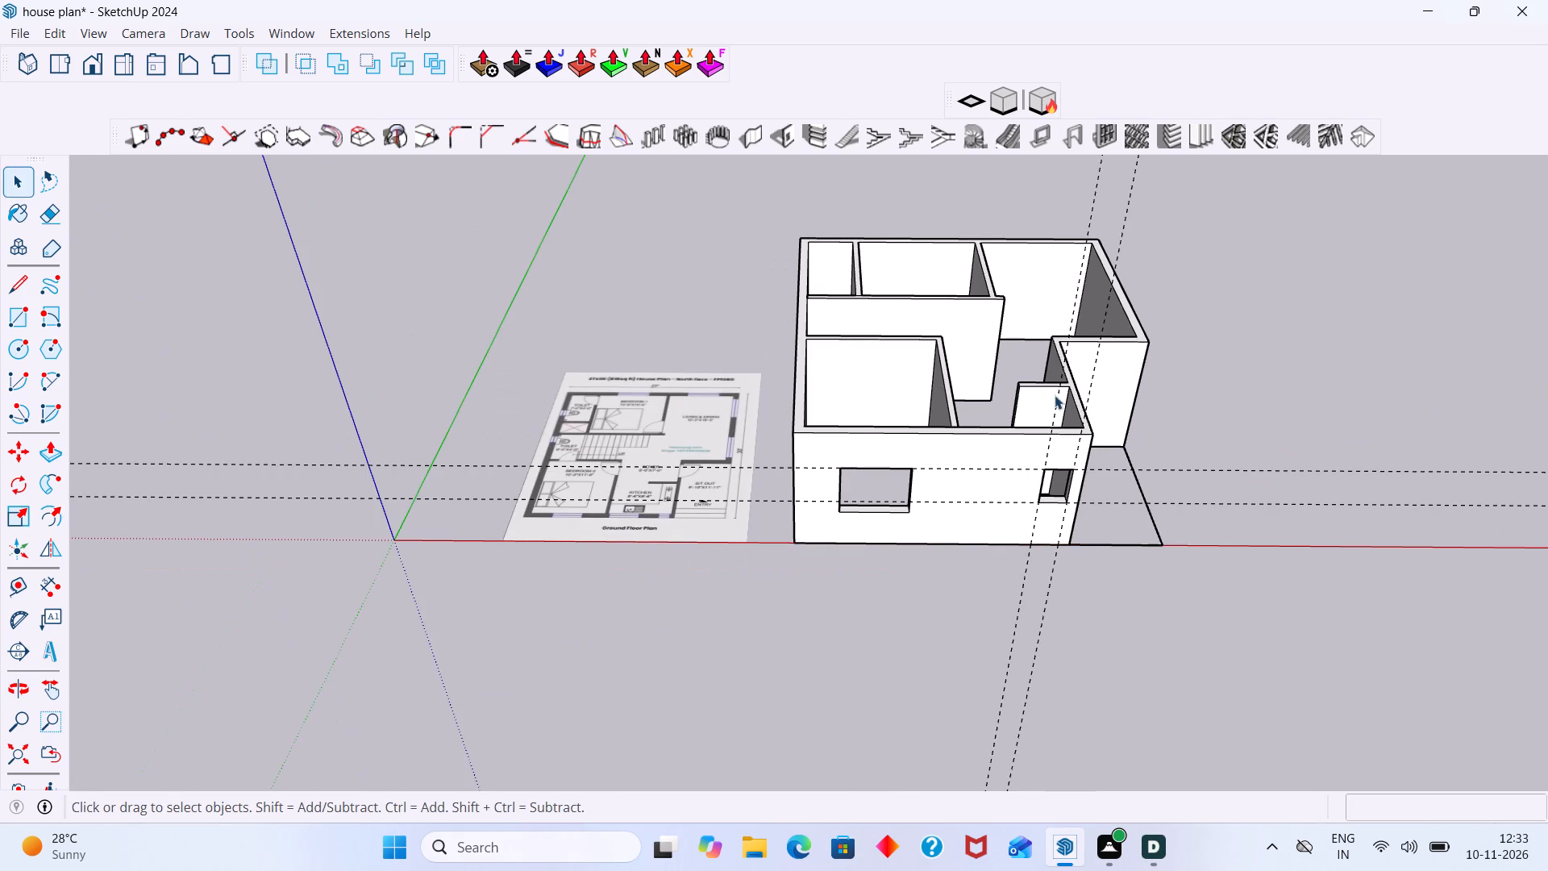
pyautogui.press('e')
pyautogui.moveTo(1239, 381); pyautogui.dragTo(1262, 527)
pyautogui.moveTo(1121, 594); pyautogui.dragTo(960, 623)
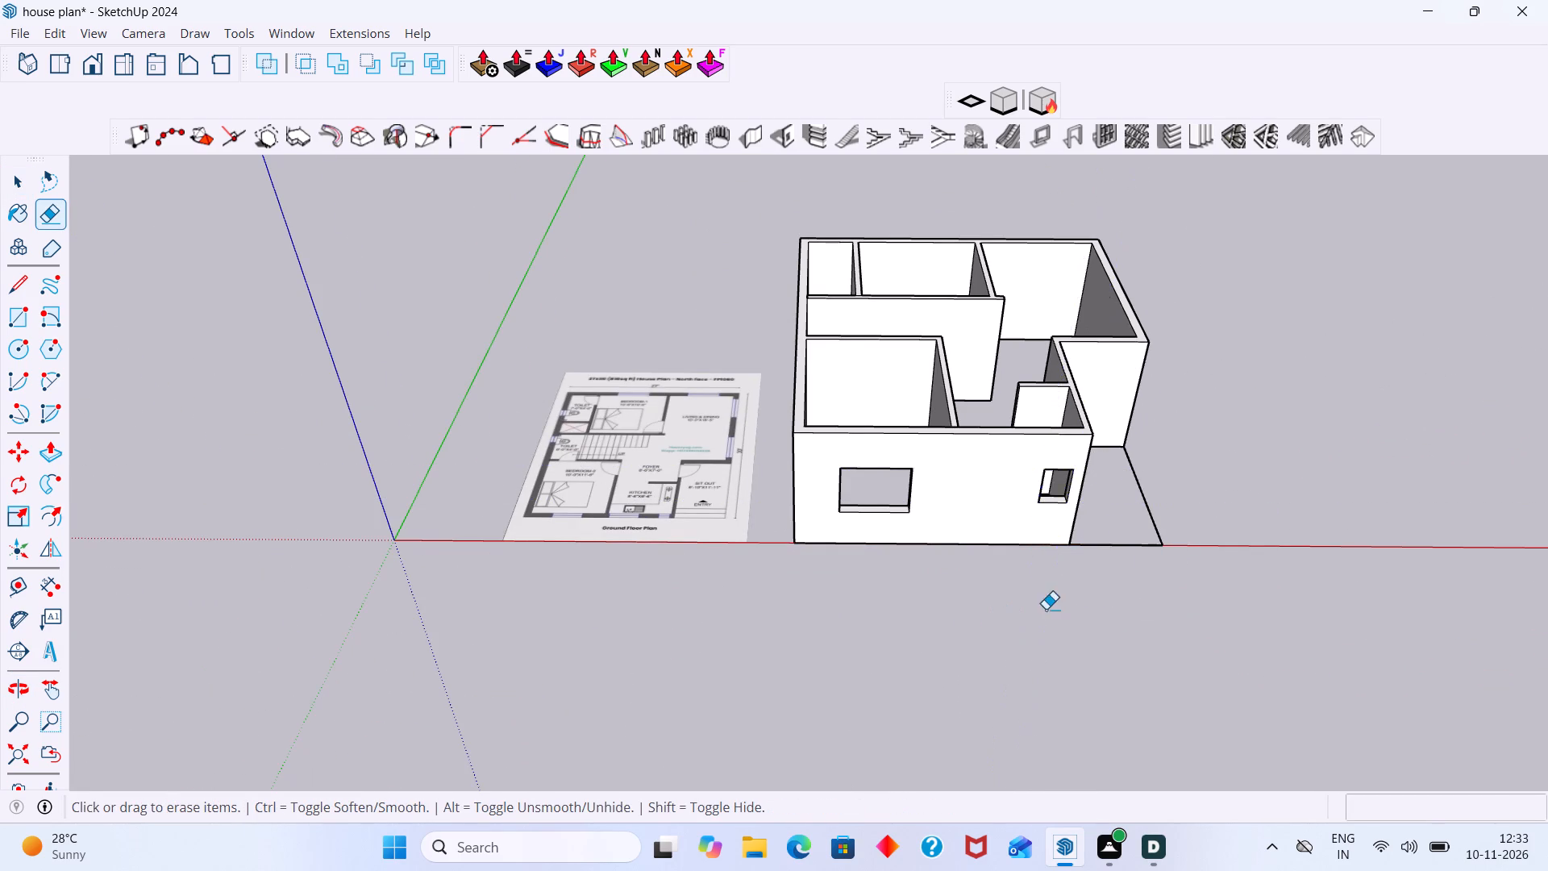
# Examine the wall with the two window openings from several angles, temporarily showing back edges to check the remaining window marks.
pyautogui.scroll(-6, 1047, 602)
pyautogui.moveTo(1135, 576); pyautogui.dragTo(1244, 522, button='middle')
pyautogui.scroll(3, 1149, 473)
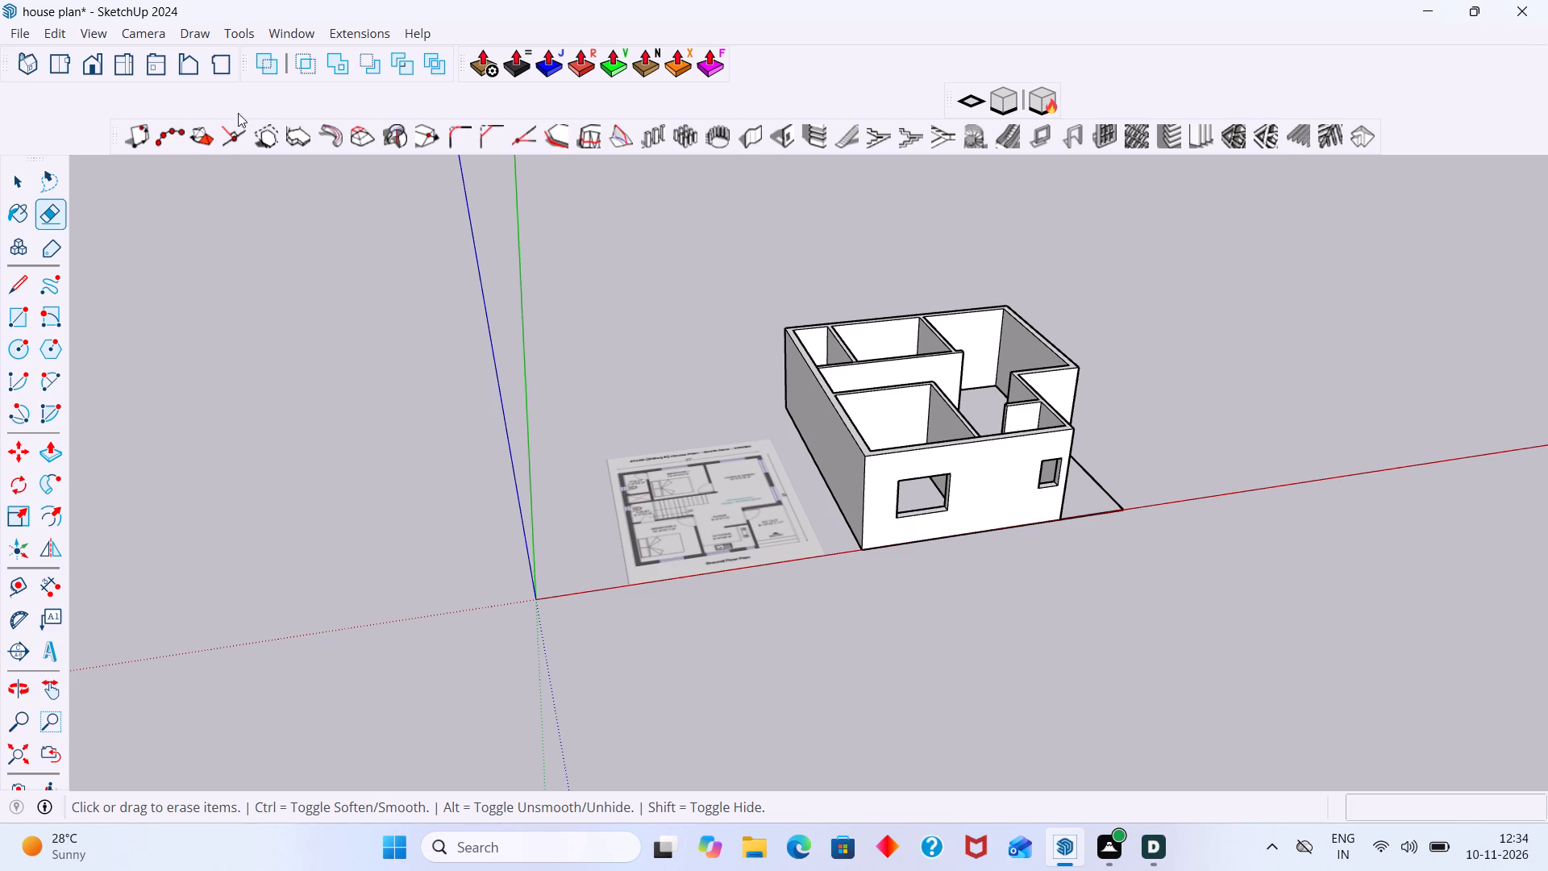
pyautogui.scroll(-6, 695, 519)
pyautogui.press('space')
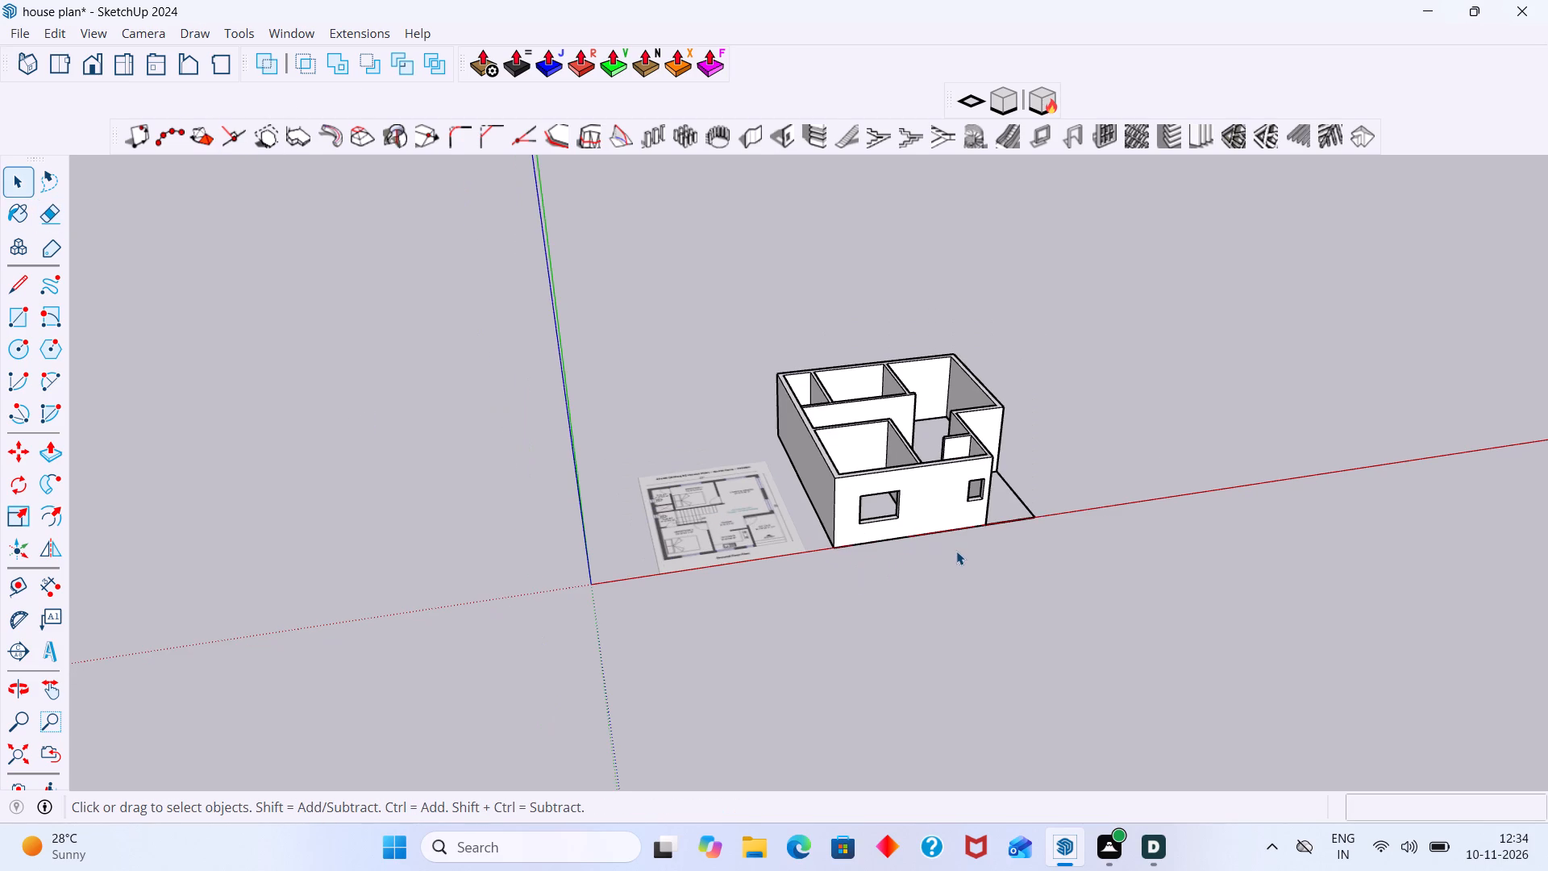
pyautogui.keyDown('shift'); pyautogui.moveTo(816, 517); pyautogui.dragTo(441, 494, button='middle'); pyautogui.keyUp('shift')
pyautogui.scroll(9, 606, 483)
pyautogui.moveTo(614, 474); pyautogui.dragTo(389, 447, button='middle')
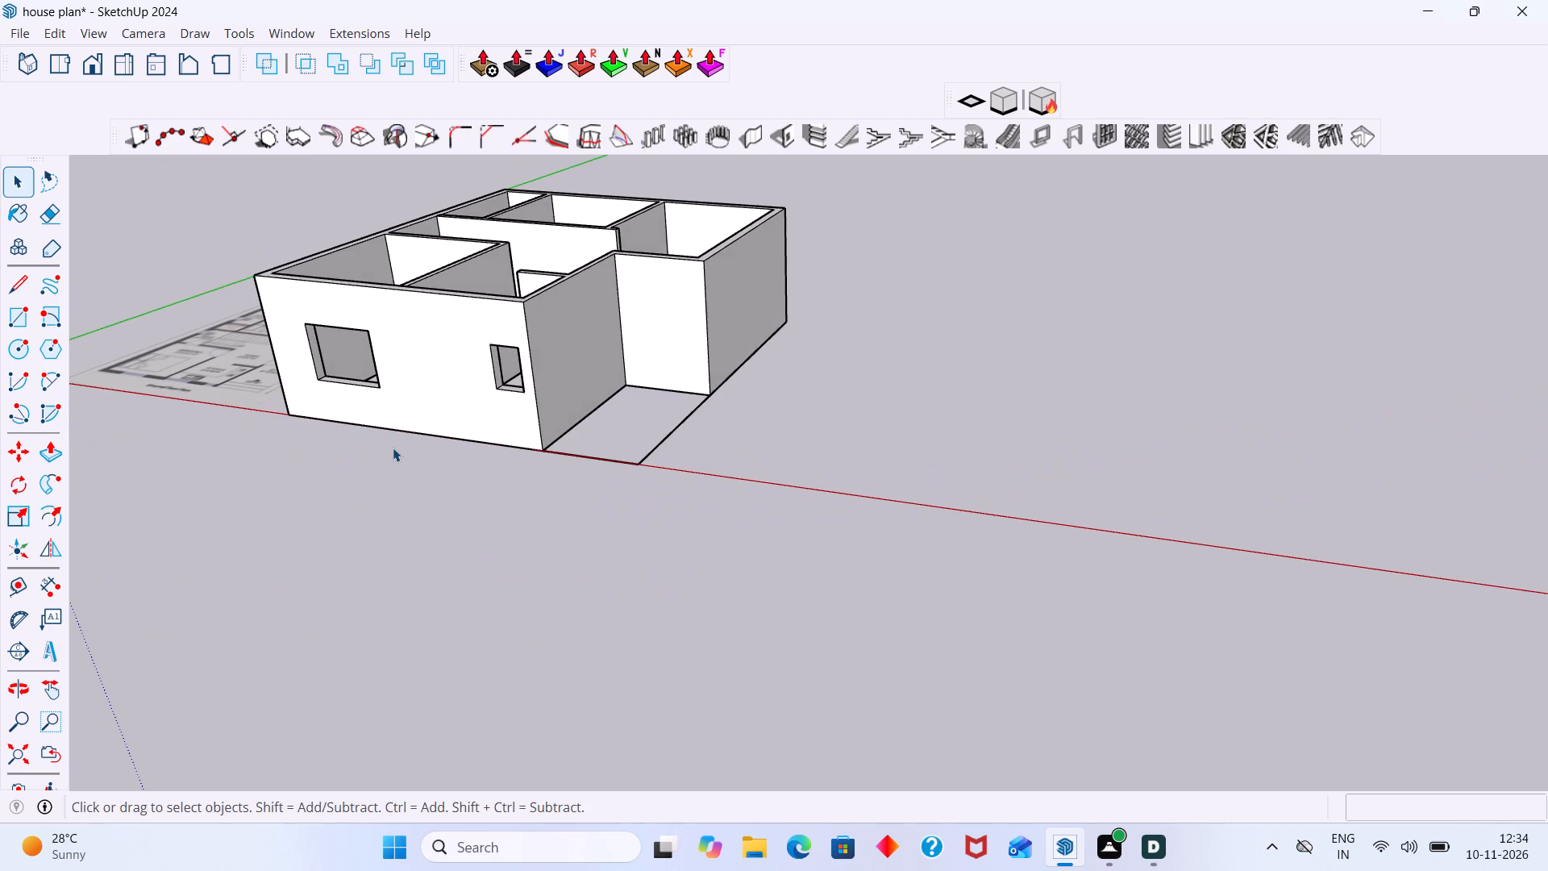
pyautogui.press('k')
pyautogui.scroll(8, 580, 423)
pyautogui.moveTo(410, 507); pyautogui.dragTo(576, 545, button='middle')
pyautogui.scroll(-6, 573, 548)
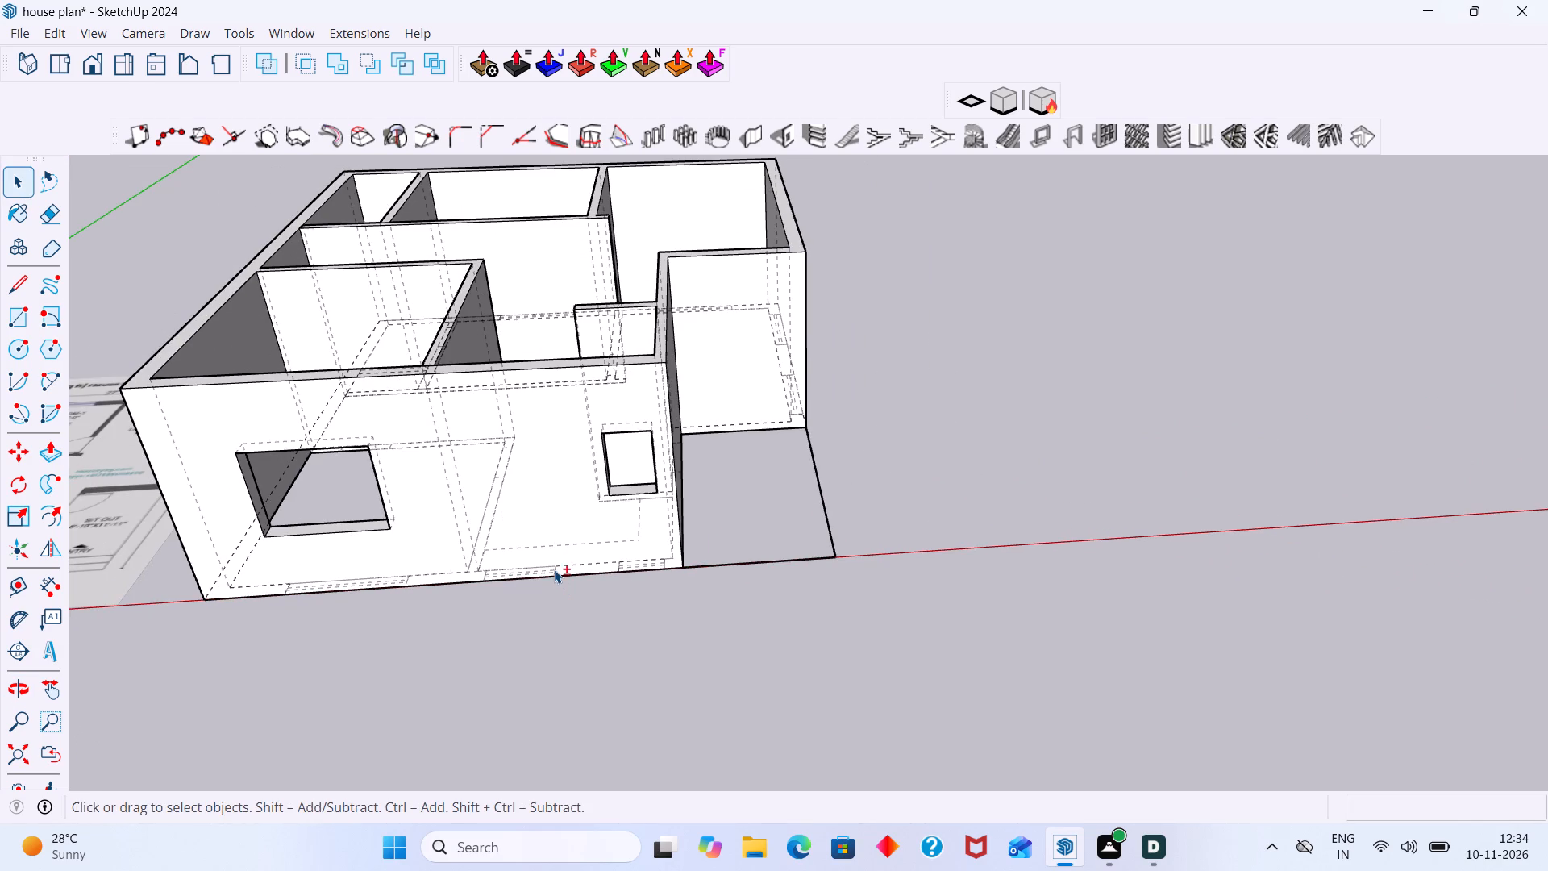
pyautogui.keyDown('shift'); pyautogui.moveTo(554, 569); pyautogui.dragTo(780, 553, button='middle'); pyautogui.keyUp('shift')
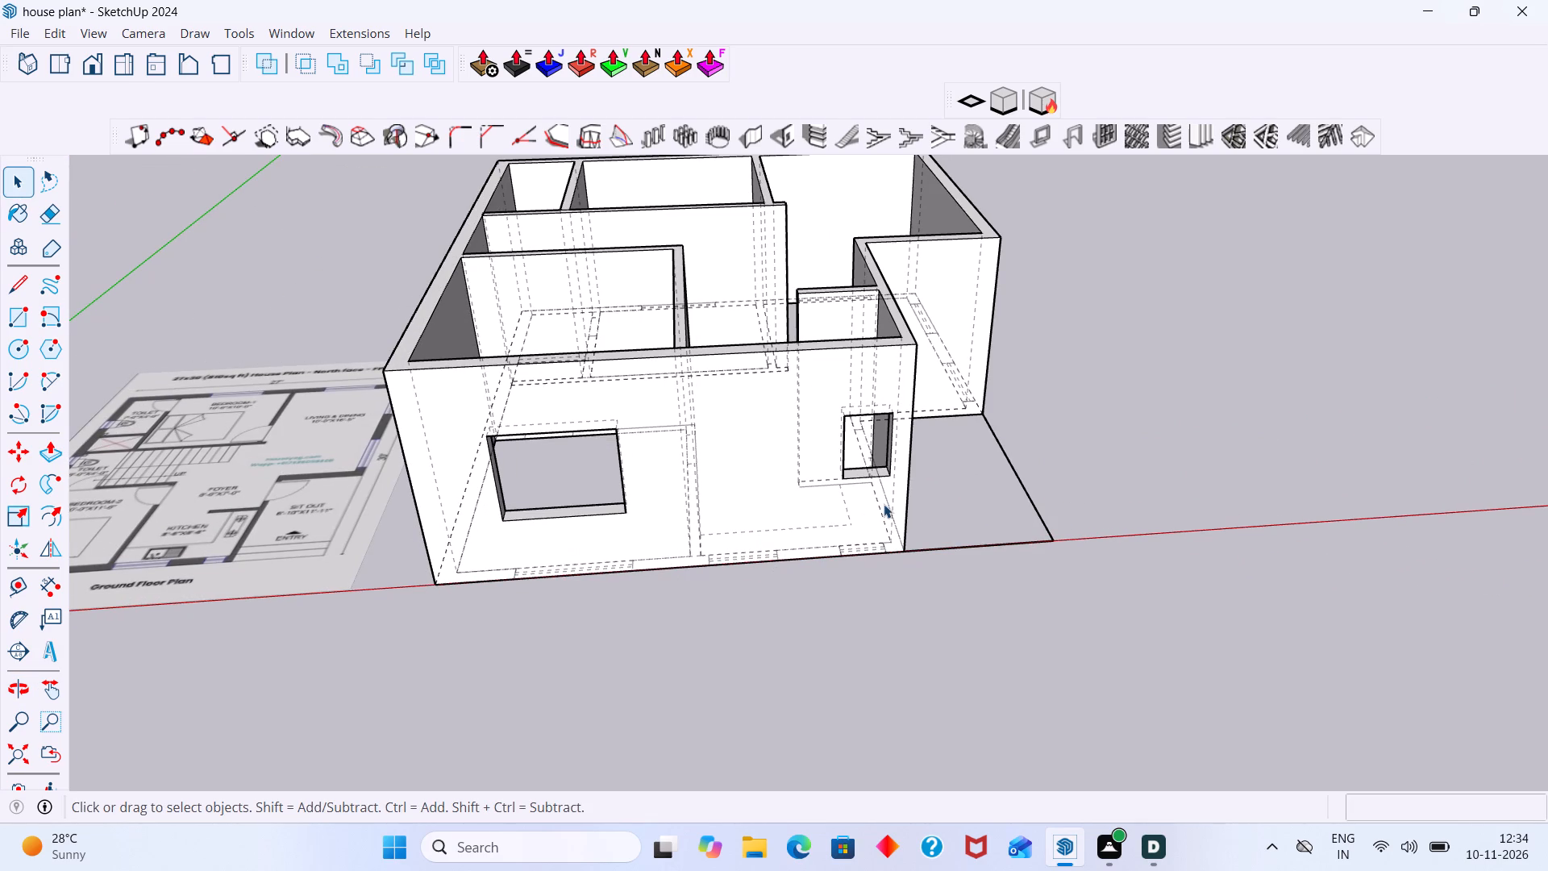
pyautogui.click(1200, 462)
pyautogui.press('k')
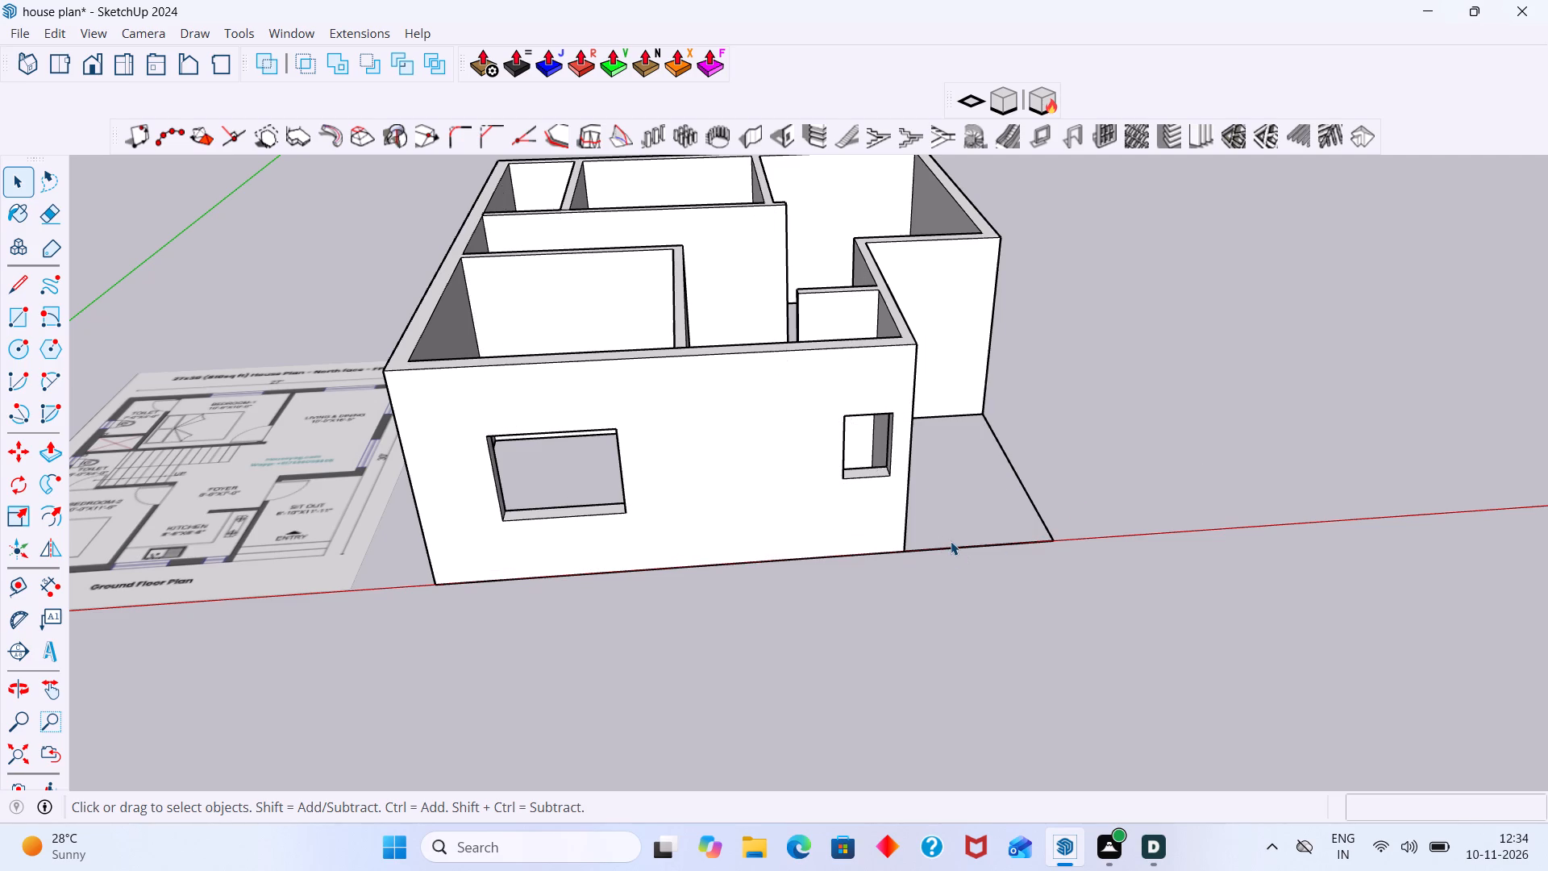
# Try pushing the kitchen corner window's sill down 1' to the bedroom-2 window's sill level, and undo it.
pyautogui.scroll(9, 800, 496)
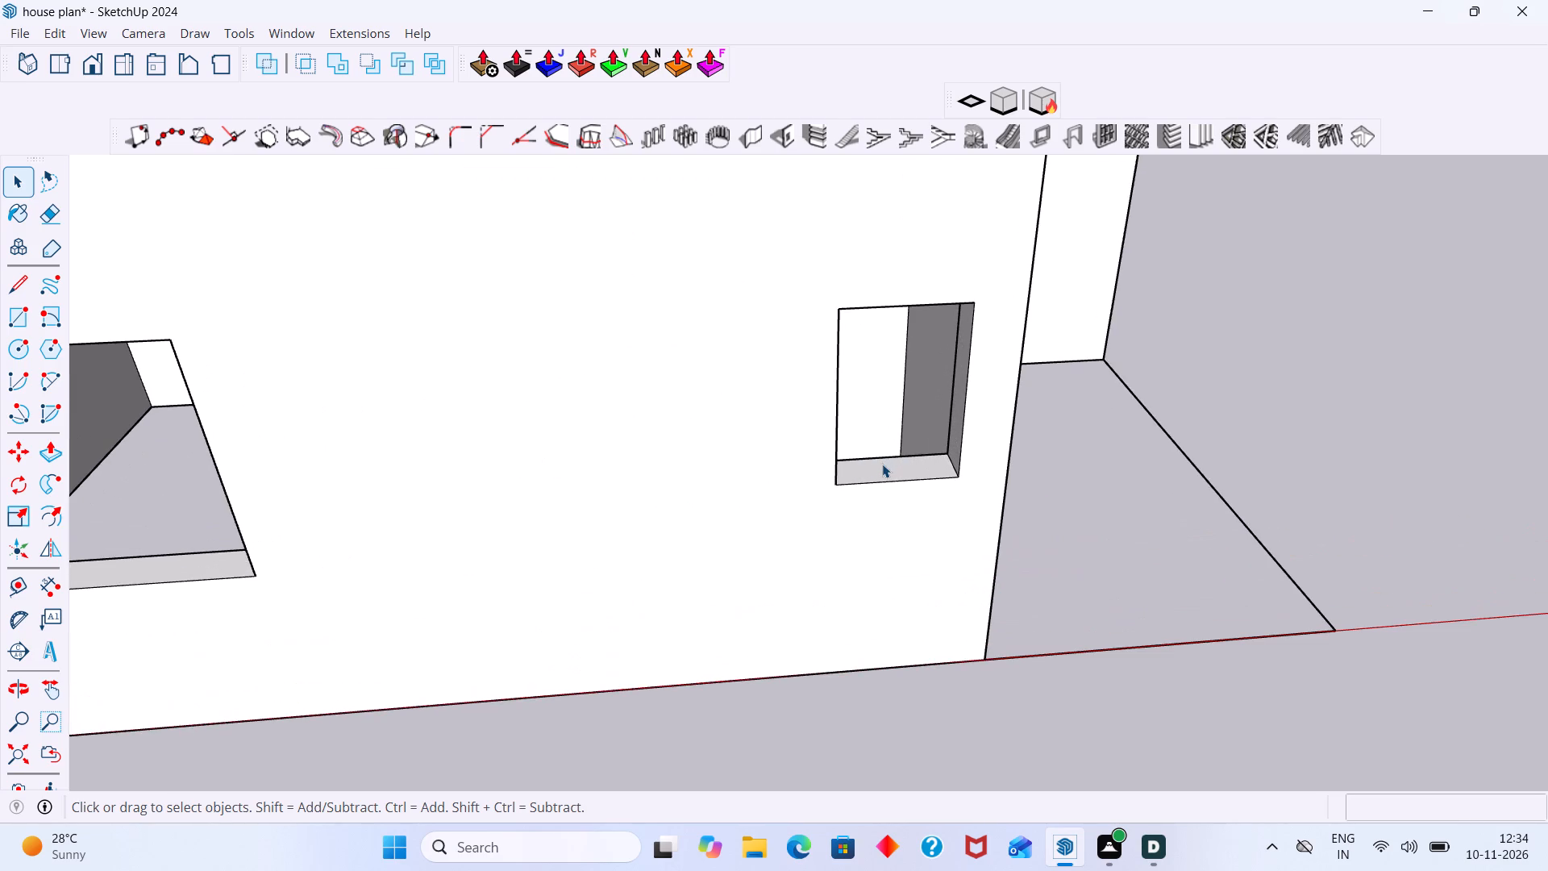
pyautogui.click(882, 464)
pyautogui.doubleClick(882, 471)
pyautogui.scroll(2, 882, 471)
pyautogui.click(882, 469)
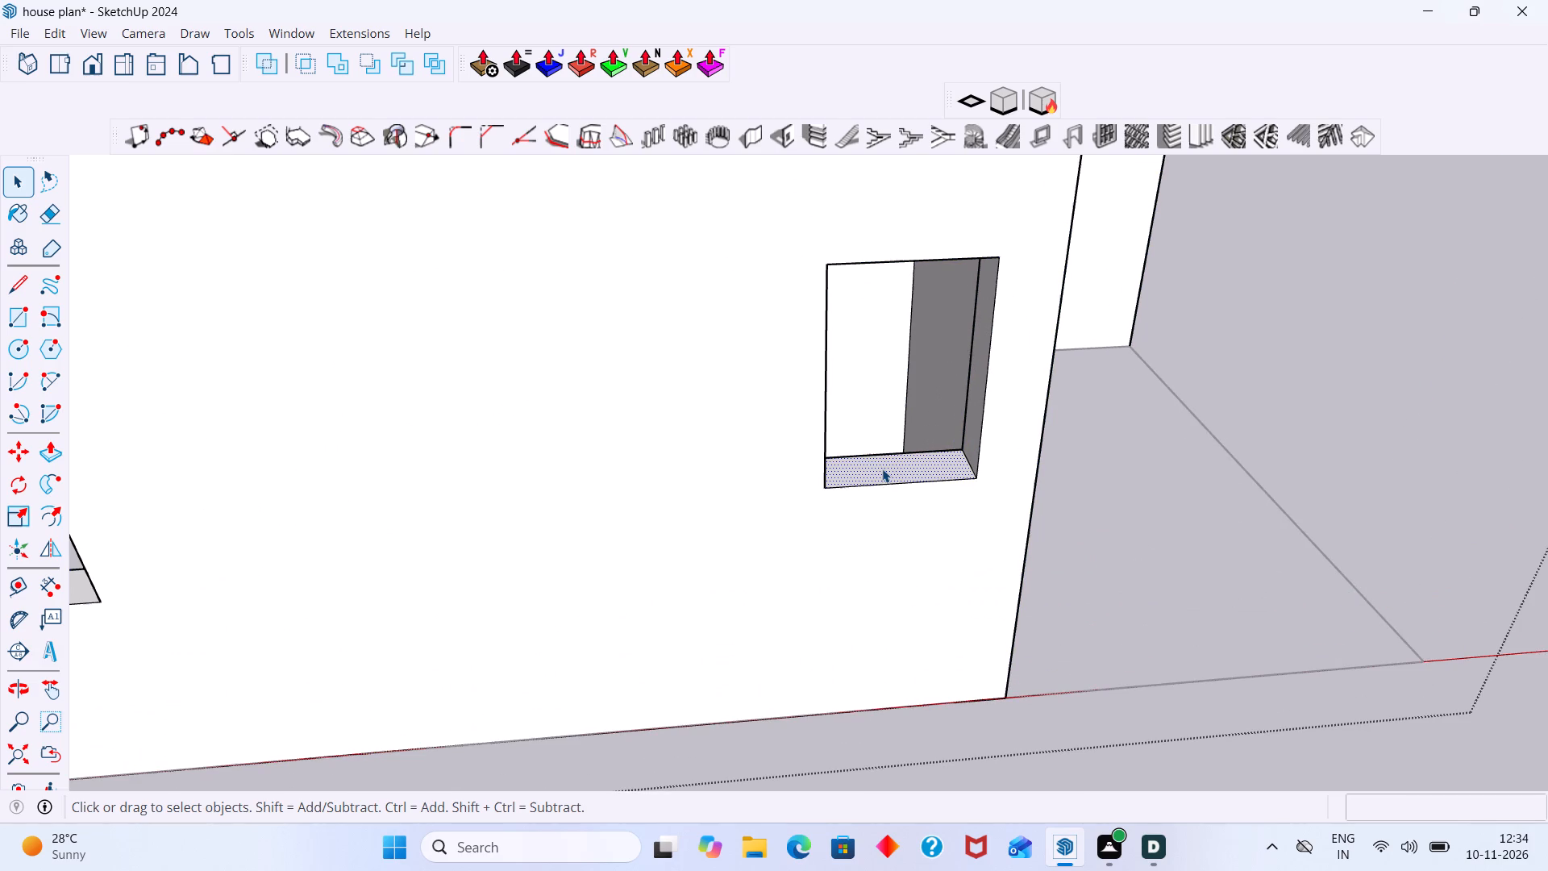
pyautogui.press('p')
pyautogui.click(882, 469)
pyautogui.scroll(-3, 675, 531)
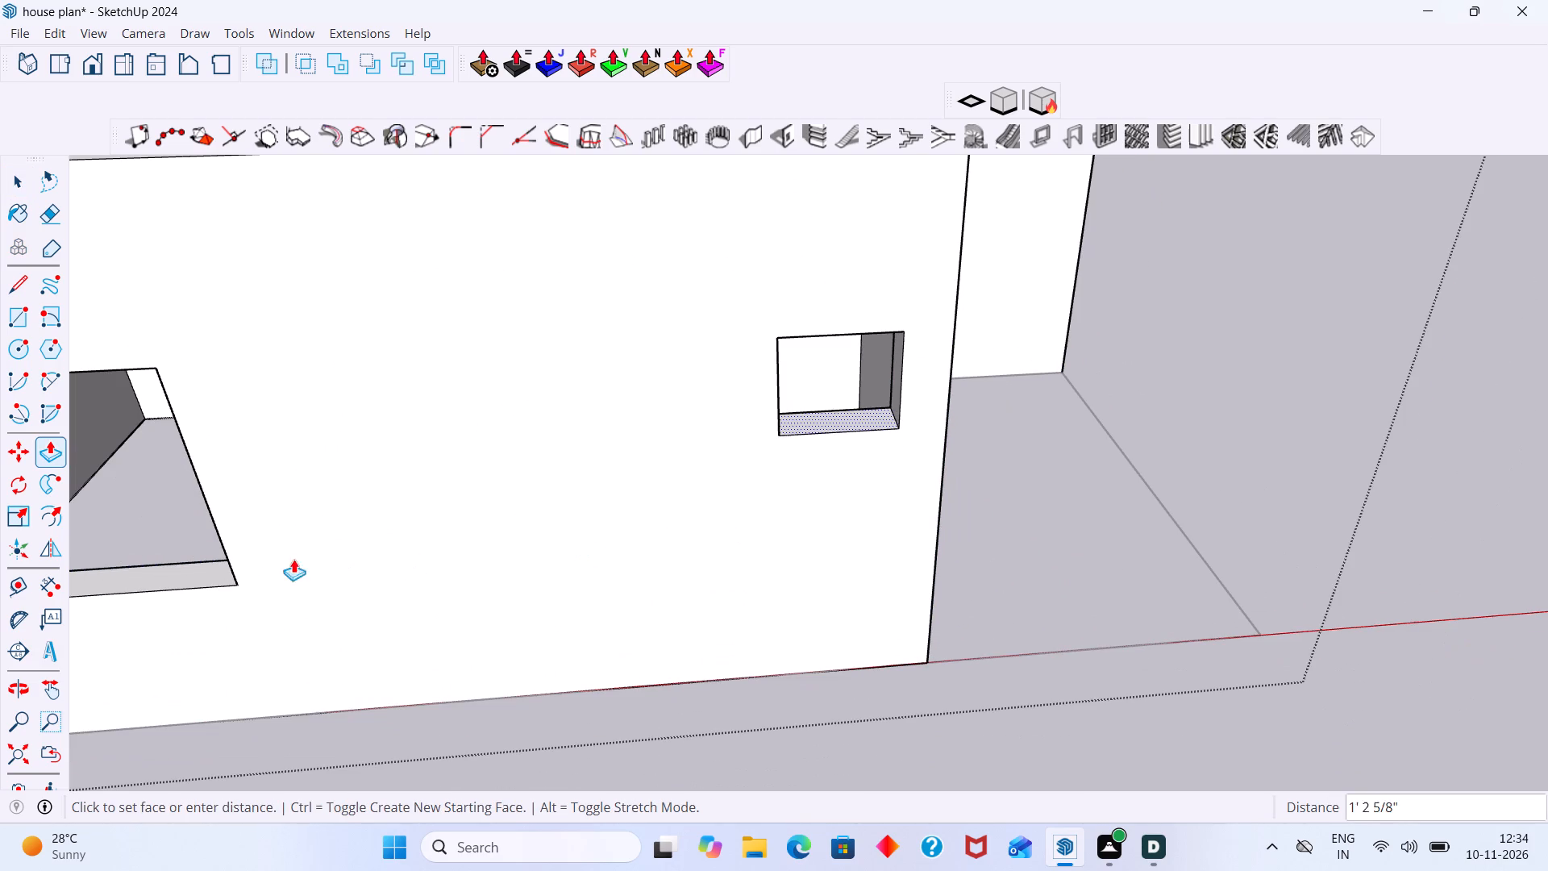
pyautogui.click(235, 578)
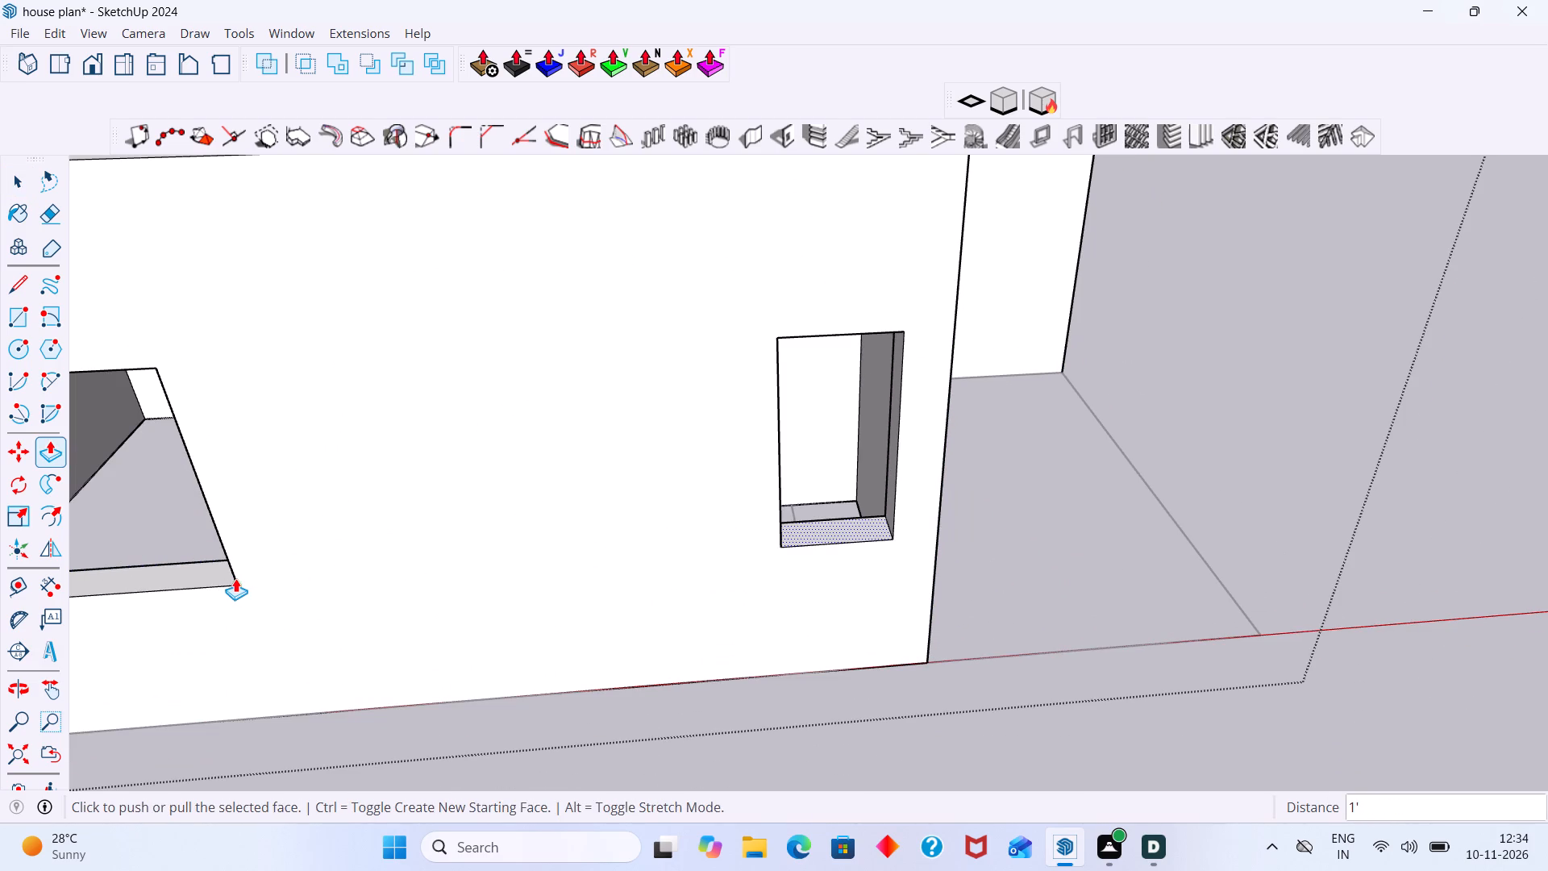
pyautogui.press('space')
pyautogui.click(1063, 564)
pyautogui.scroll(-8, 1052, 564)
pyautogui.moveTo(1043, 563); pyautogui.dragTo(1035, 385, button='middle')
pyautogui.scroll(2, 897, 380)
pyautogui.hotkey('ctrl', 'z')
# Show the back edges and examine the remaining window mark at the base of the kitchen wall.
pyautogui.scroll(-3, 1026, 396)
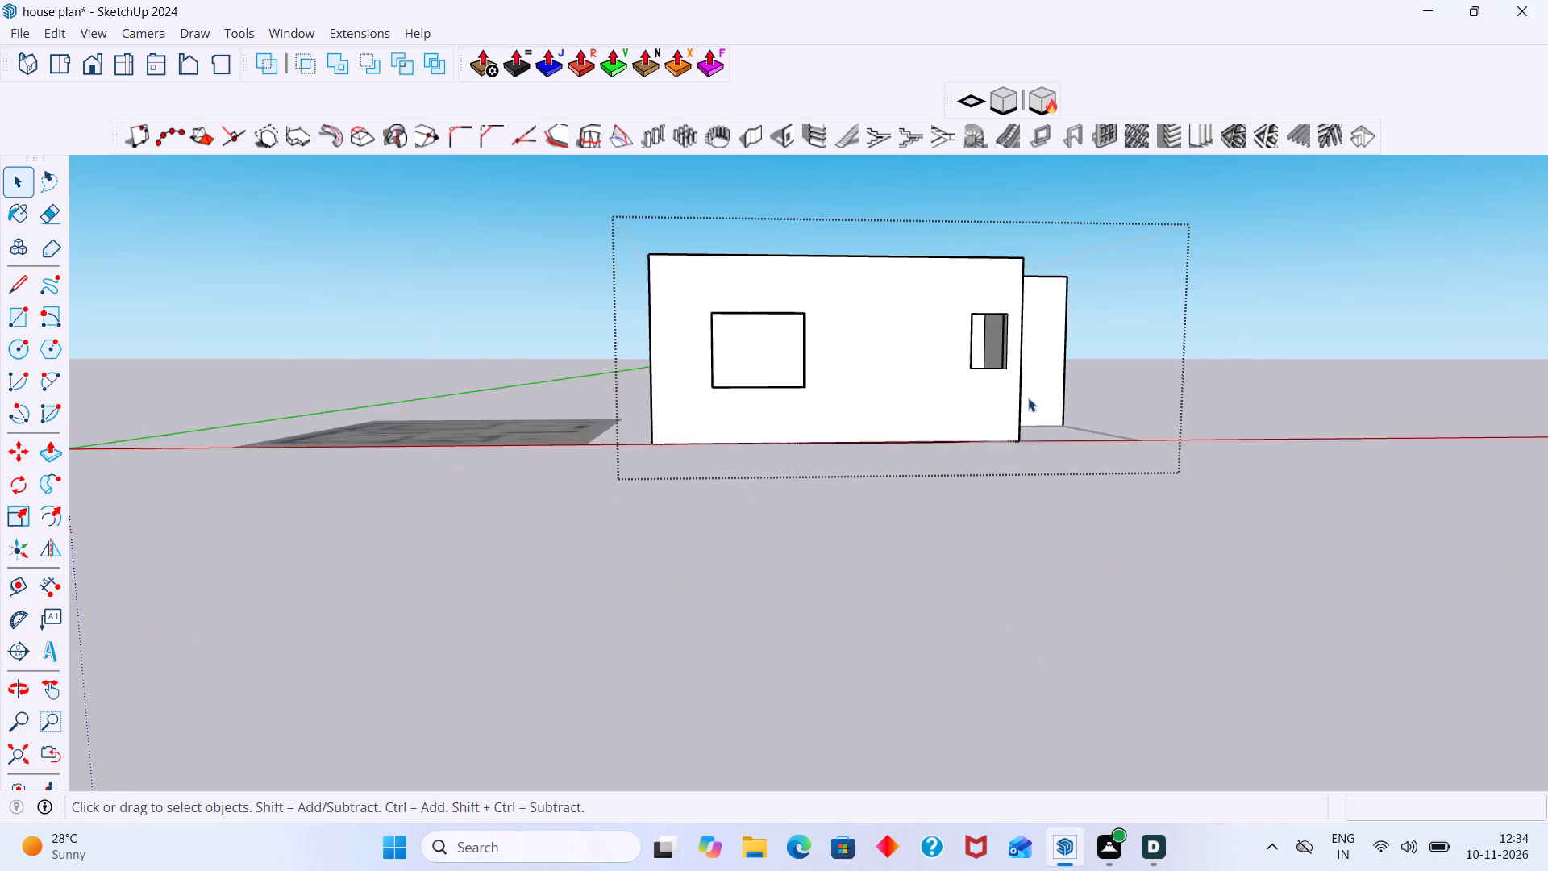
pyautogui.scroll(-2, 1028, 398)
pyautogui.scroll(7, 901, 402)
pyautogui.moveTo(830, 399); pyautogui.dragTo(1092, 440, button='middle')
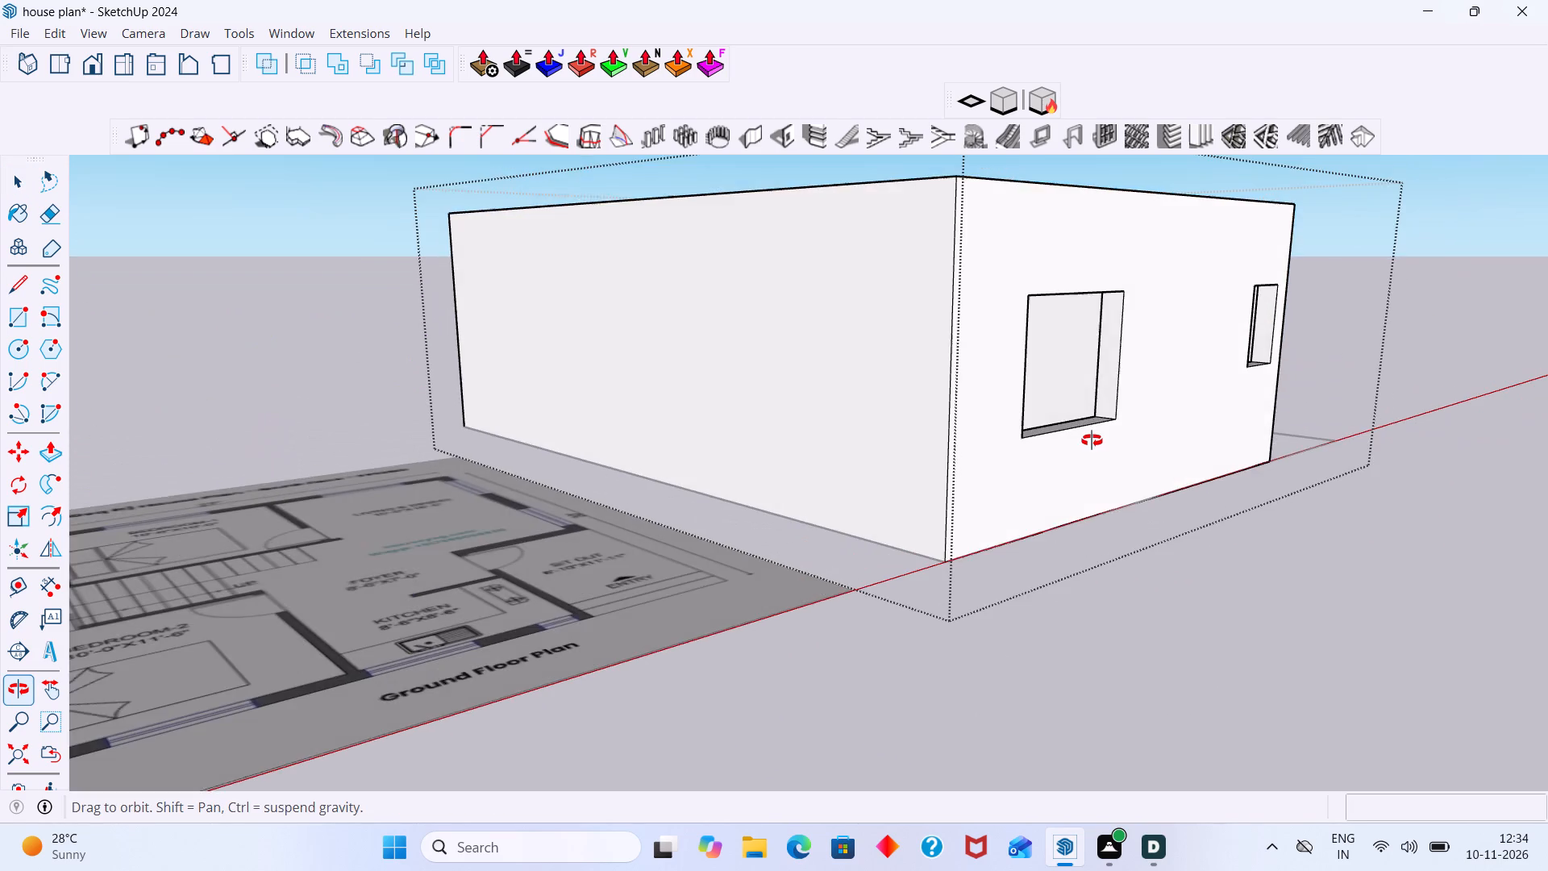
pyautogui.moveTo(1092, 440); pyautogui.dragTo(687, 469, button='middle')
pyautogui.scroll(-8, 990, 452)
pyautogui.moveTo(918, 491); pyautogui.dragTo(984, 512, button='middle')
pyautogui.press('k')
pyautogui.moveTo(935, 569); pyautogui.dragTo(967, 643, button='middle')
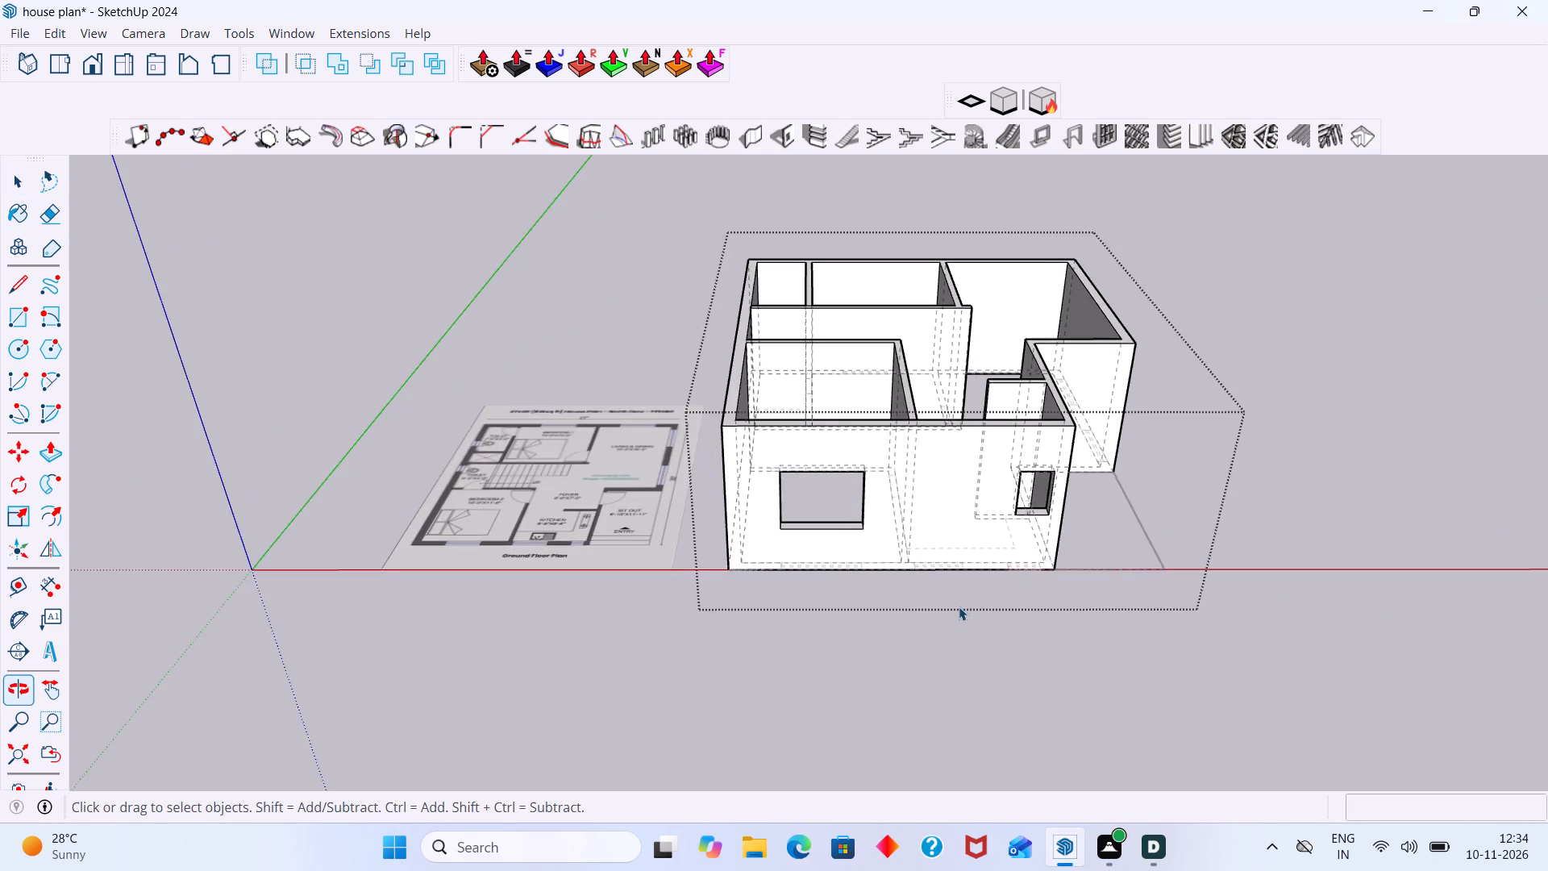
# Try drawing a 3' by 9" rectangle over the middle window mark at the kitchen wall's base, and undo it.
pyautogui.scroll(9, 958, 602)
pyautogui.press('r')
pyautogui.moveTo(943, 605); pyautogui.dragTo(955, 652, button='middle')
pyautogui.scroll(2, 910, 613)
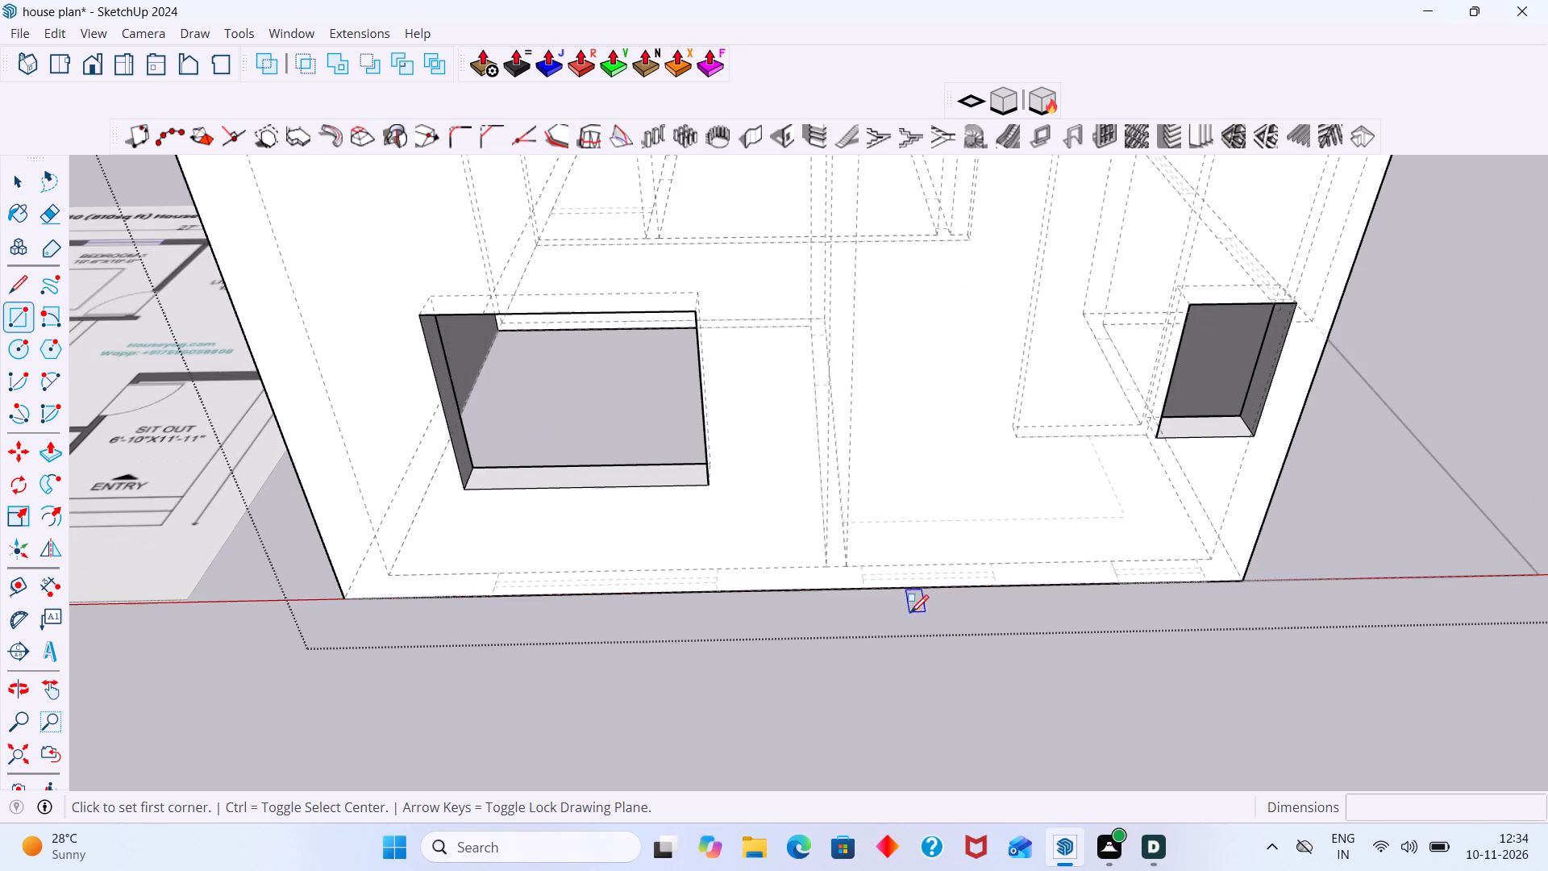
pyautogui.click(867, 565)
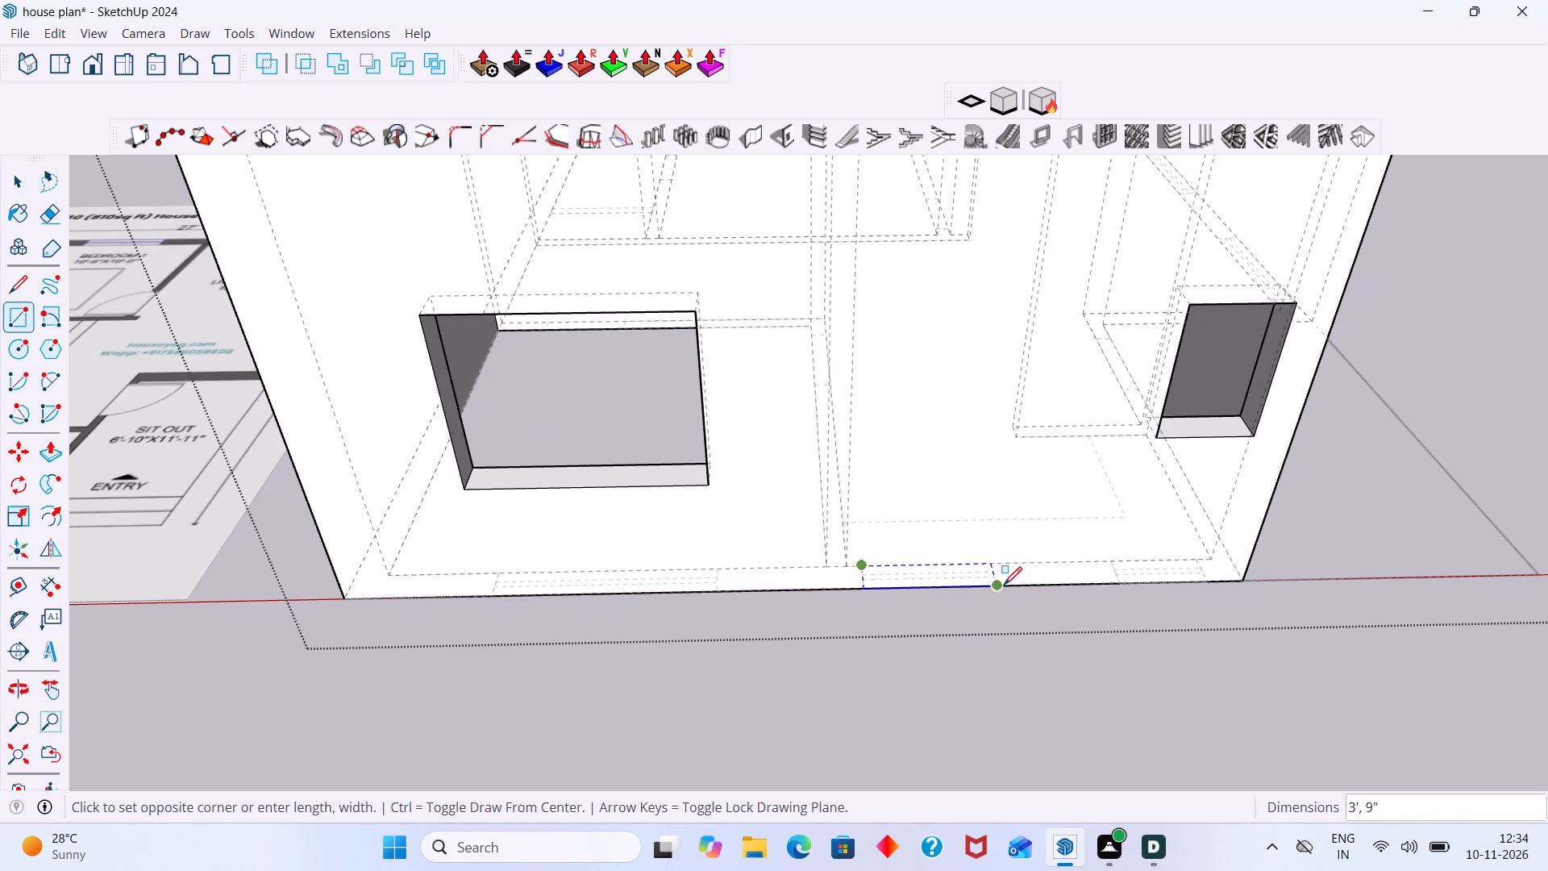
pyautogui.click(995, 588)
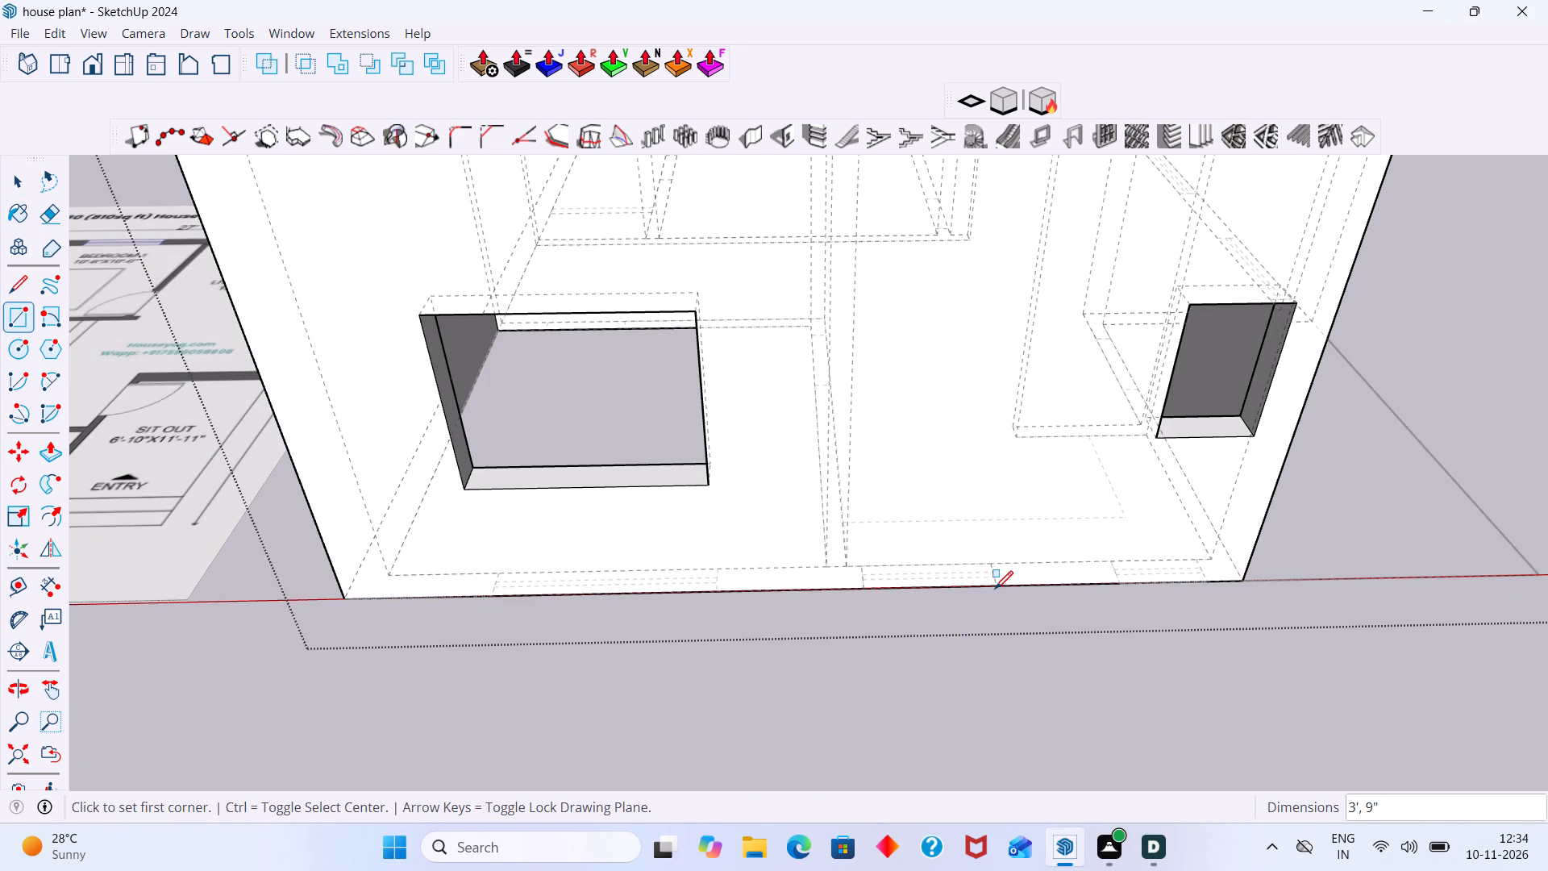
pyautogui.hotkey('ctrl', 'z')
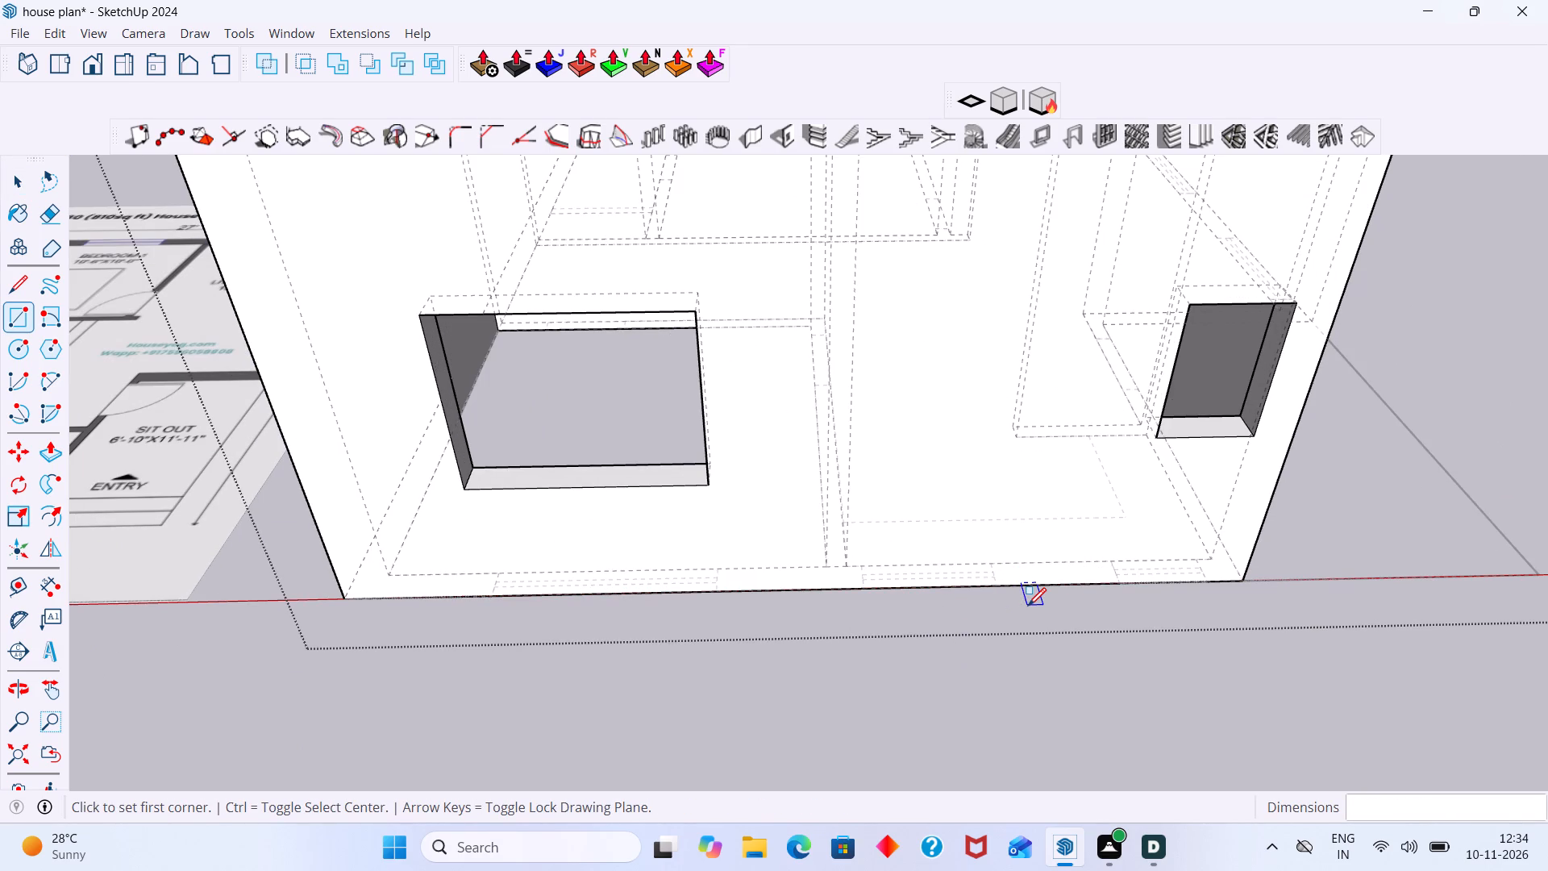
# Place vertical guides at both ends of the middle window mark, about 5' 7 5/16" from the wall's corner and 3' apart, and hide back edges.
pyautogui.press('t')
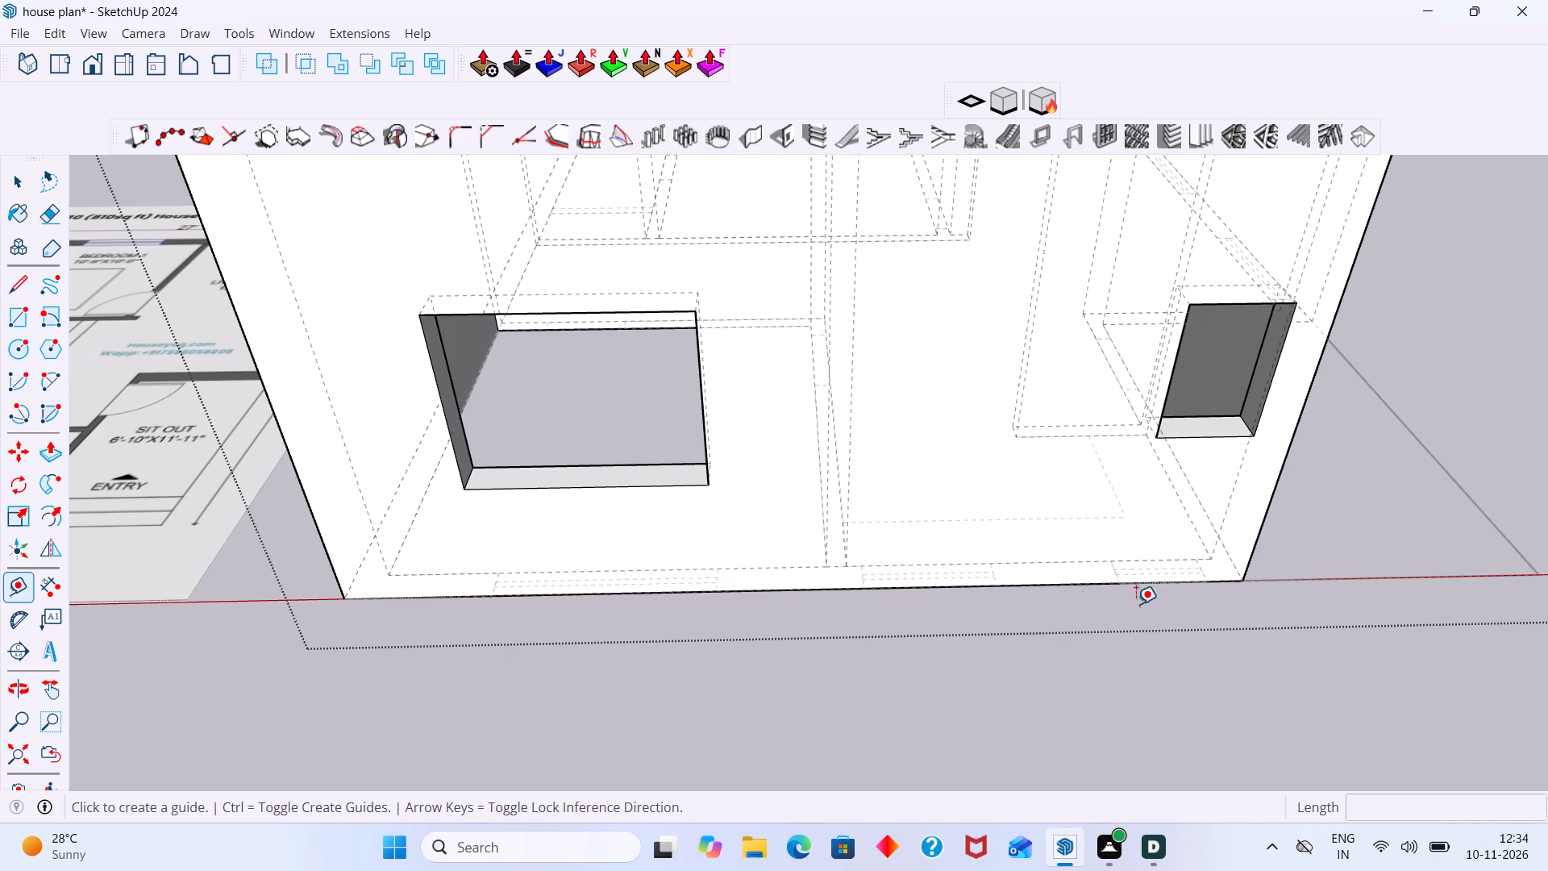
pyautogui.click(1252, 554)
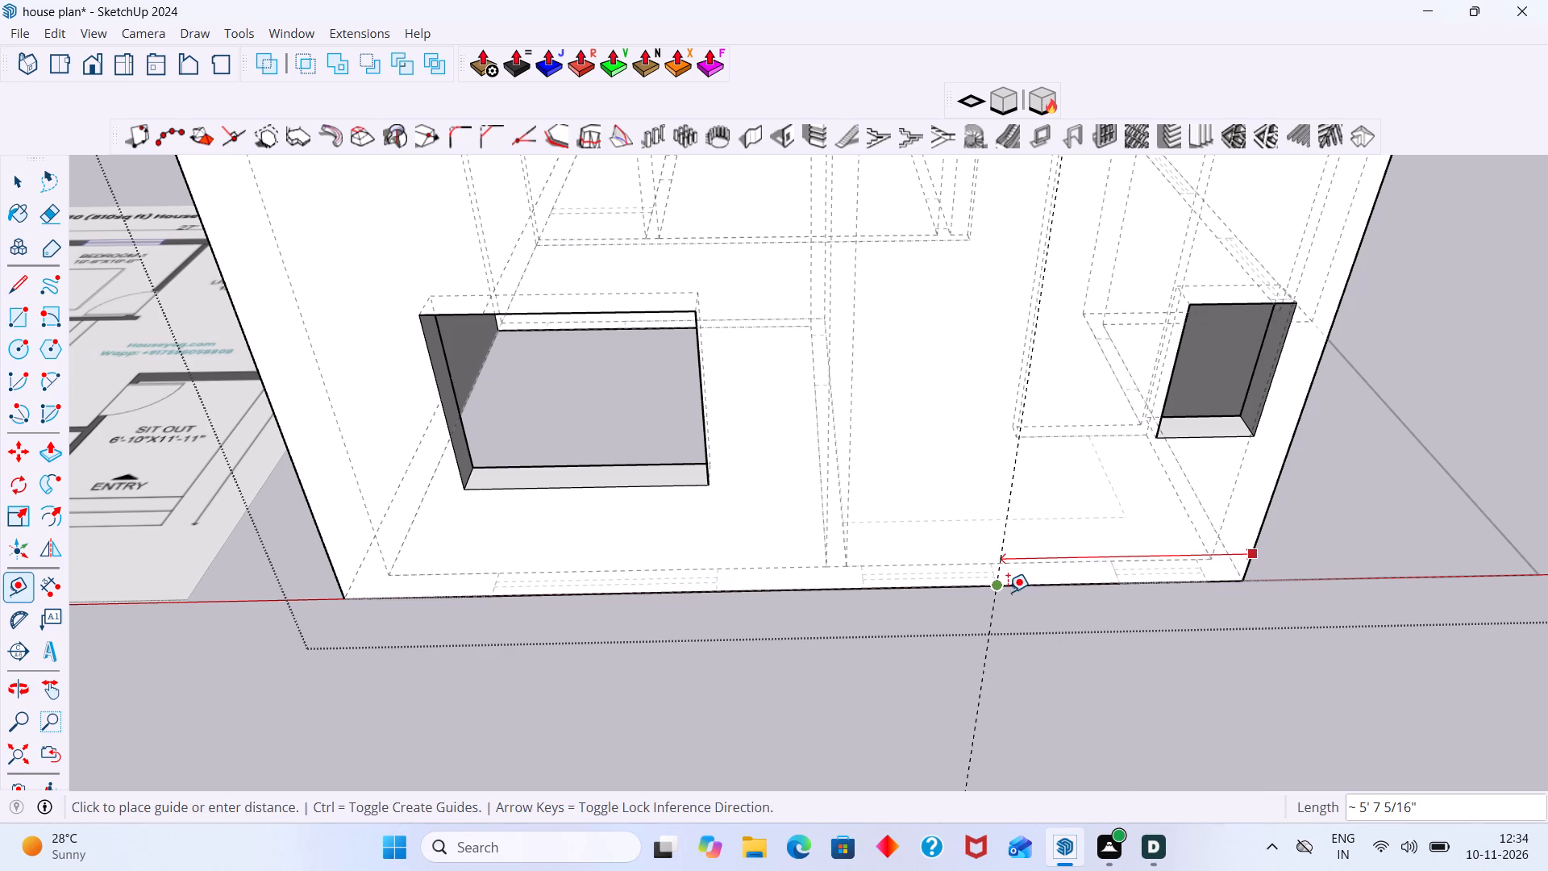
pyautogui.click(995, 583)
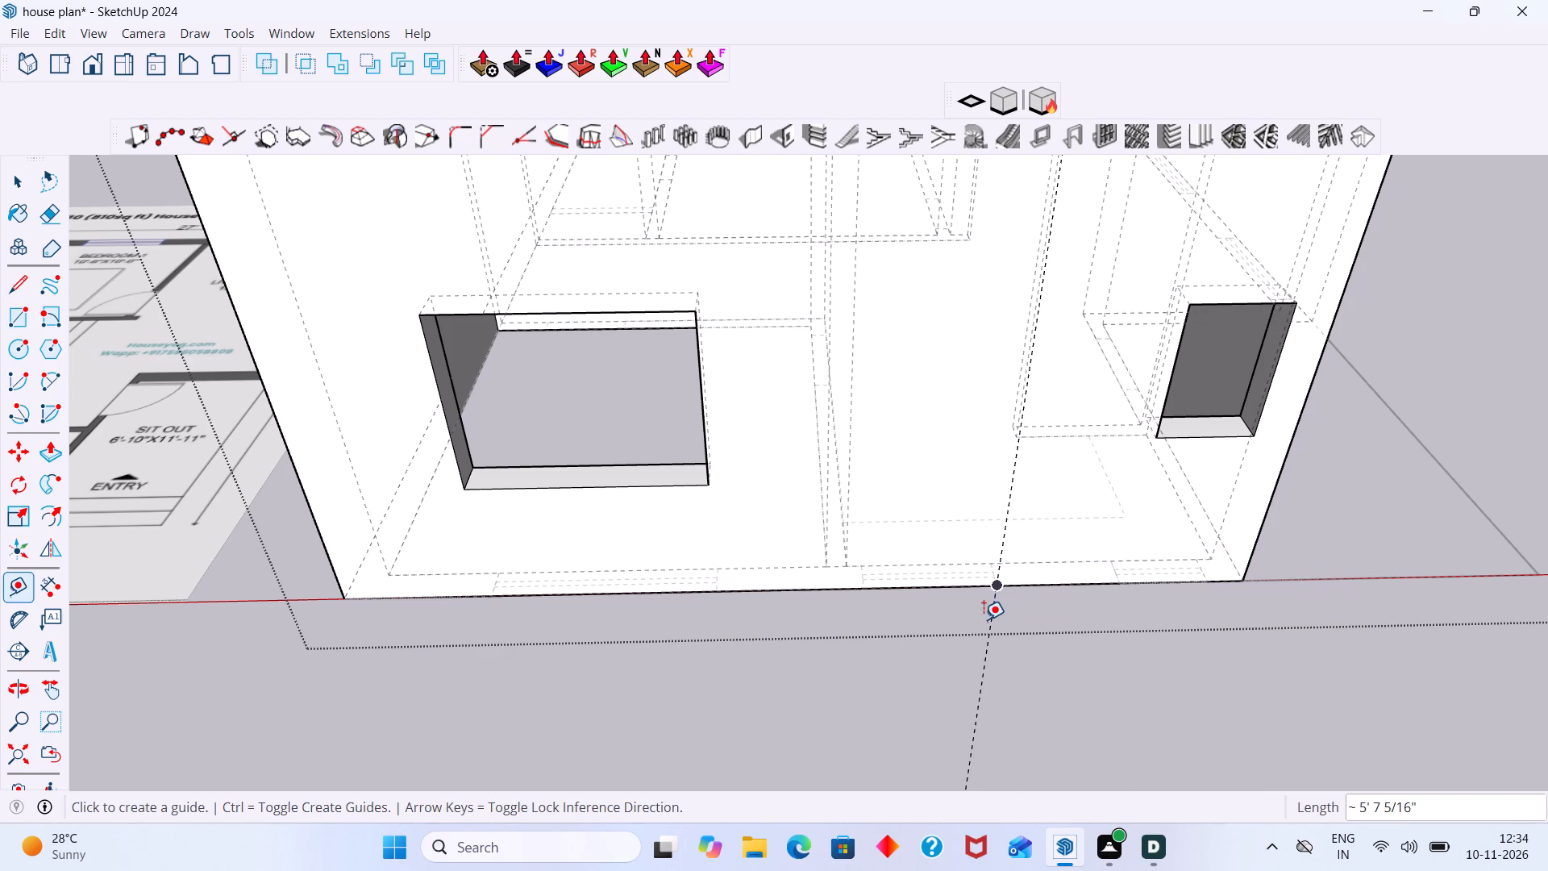
pyautogui.click(1005, 550)
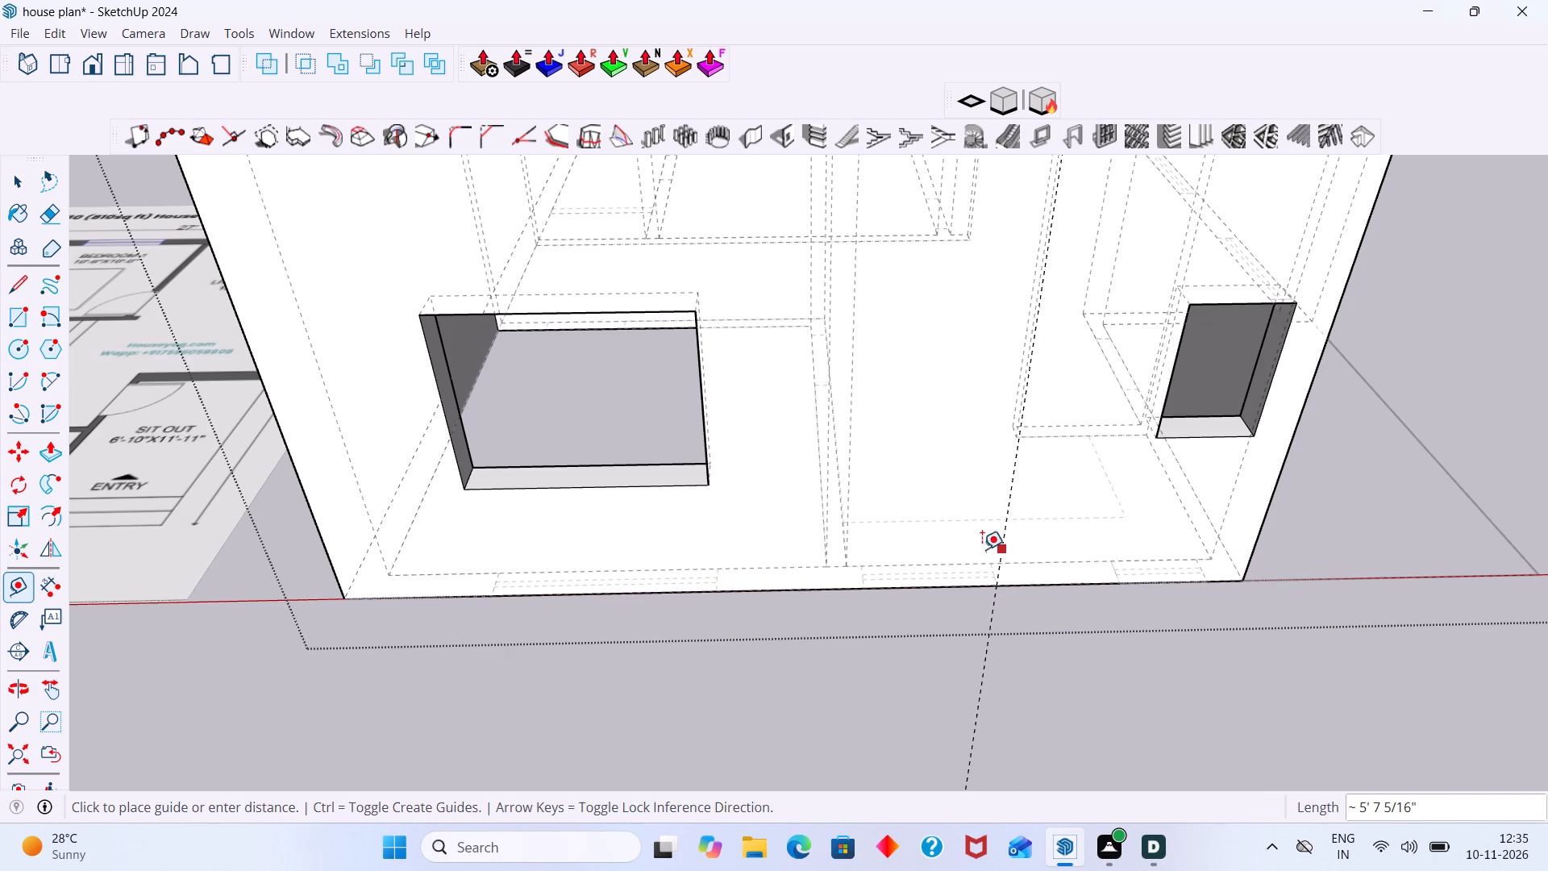
pyautogui.scroll(4, 860, 586)
pyautogui.click(859, 584)
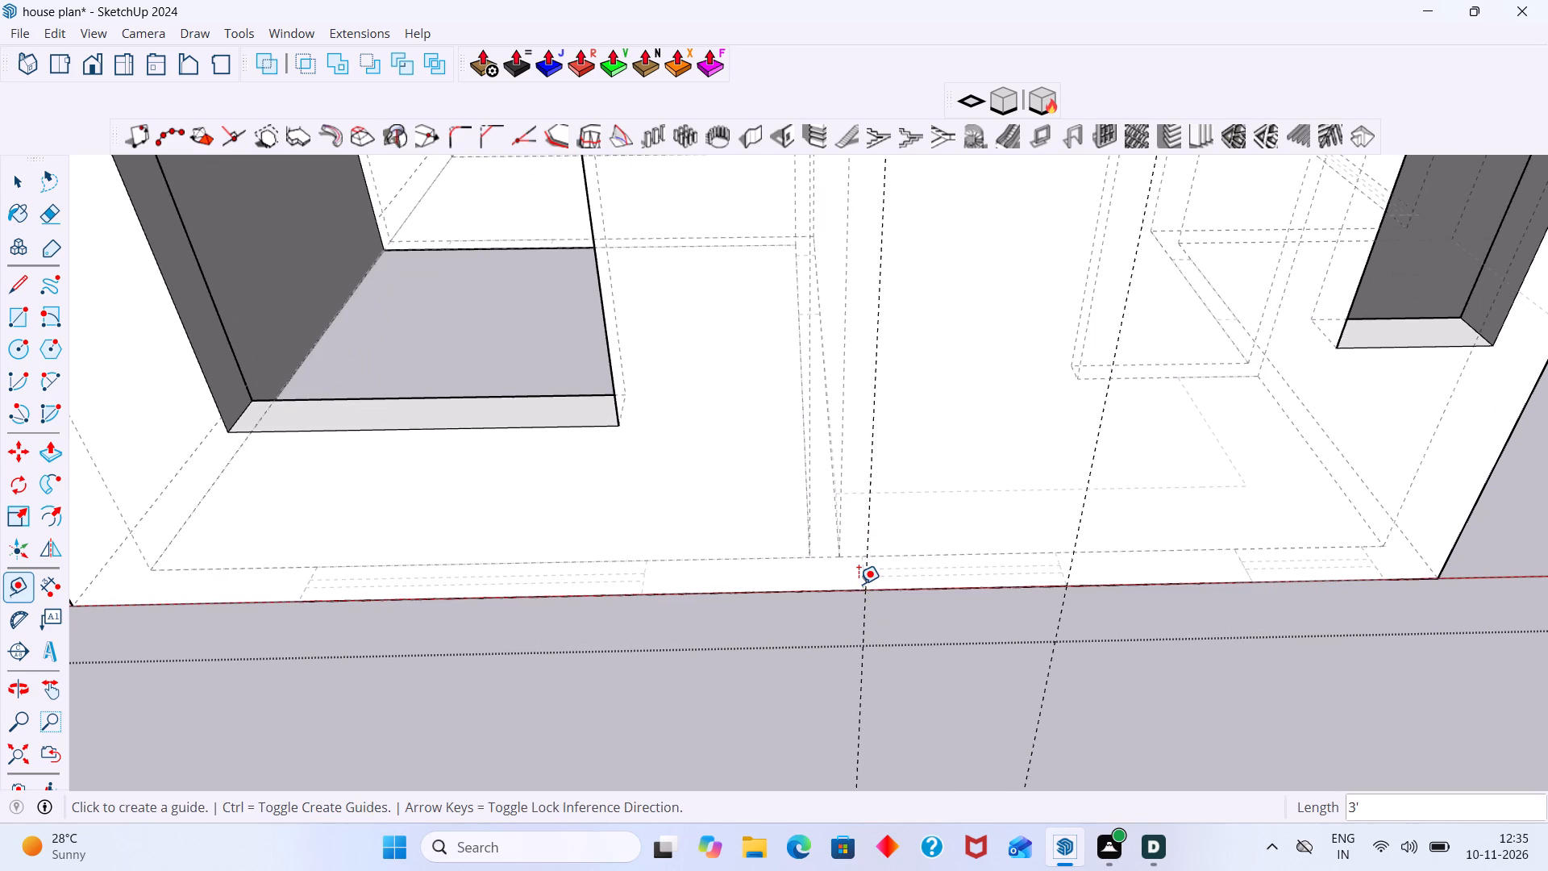
pyautogui.press('space')
pyautogui.scroll(-14, 926, 581)
pyautogui.press('k')
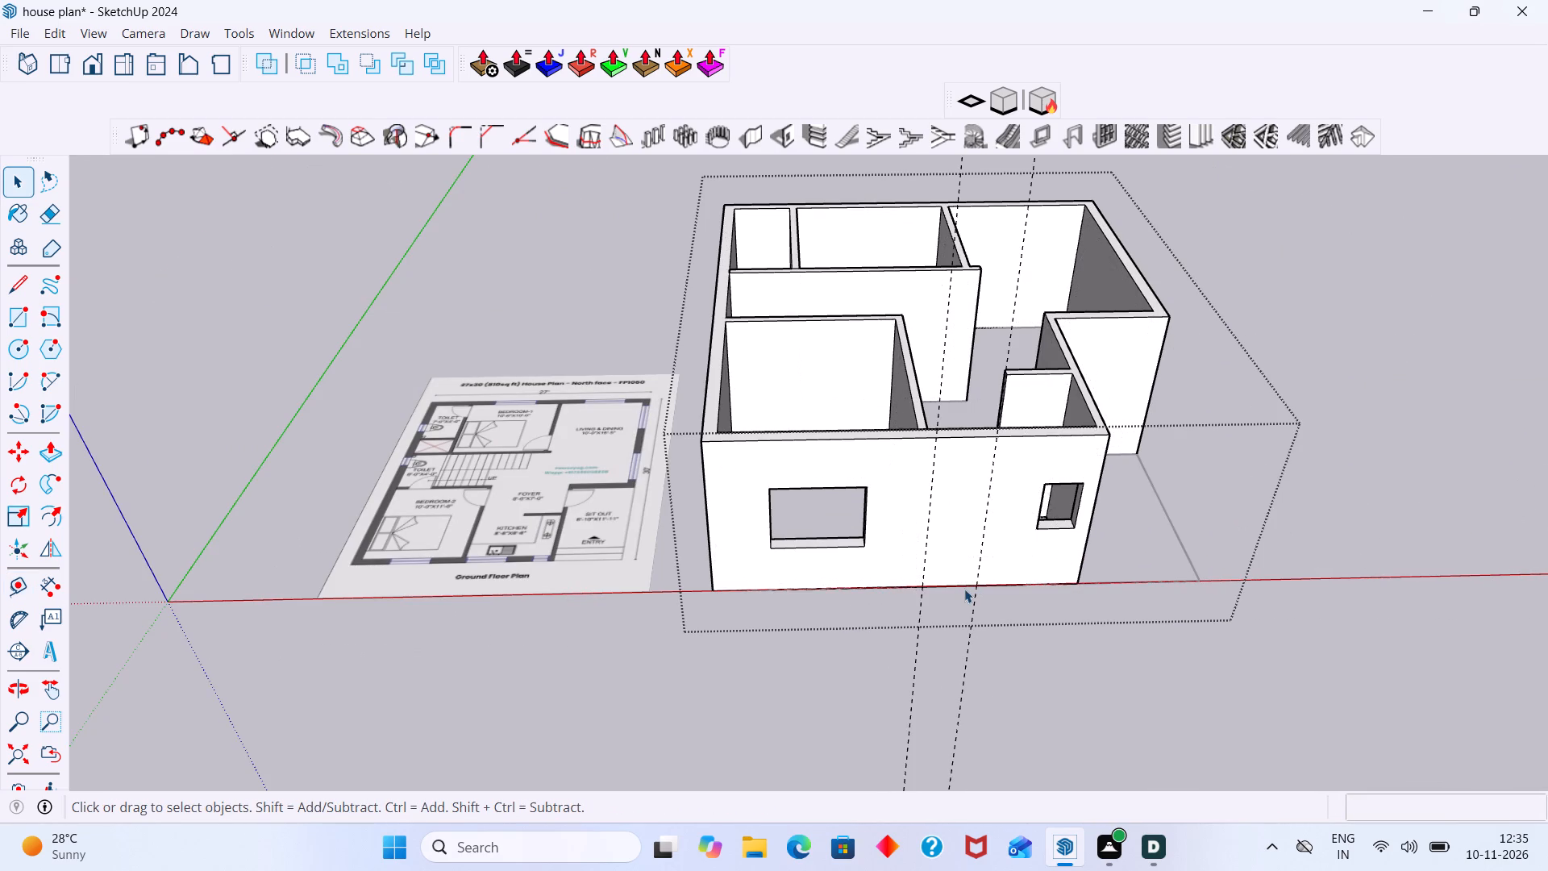
# Place horizontal guides 3' below the wall's top edge and 3' above its base, matching the bedroom-2 window's head and sill.
pyautogui.press('t')
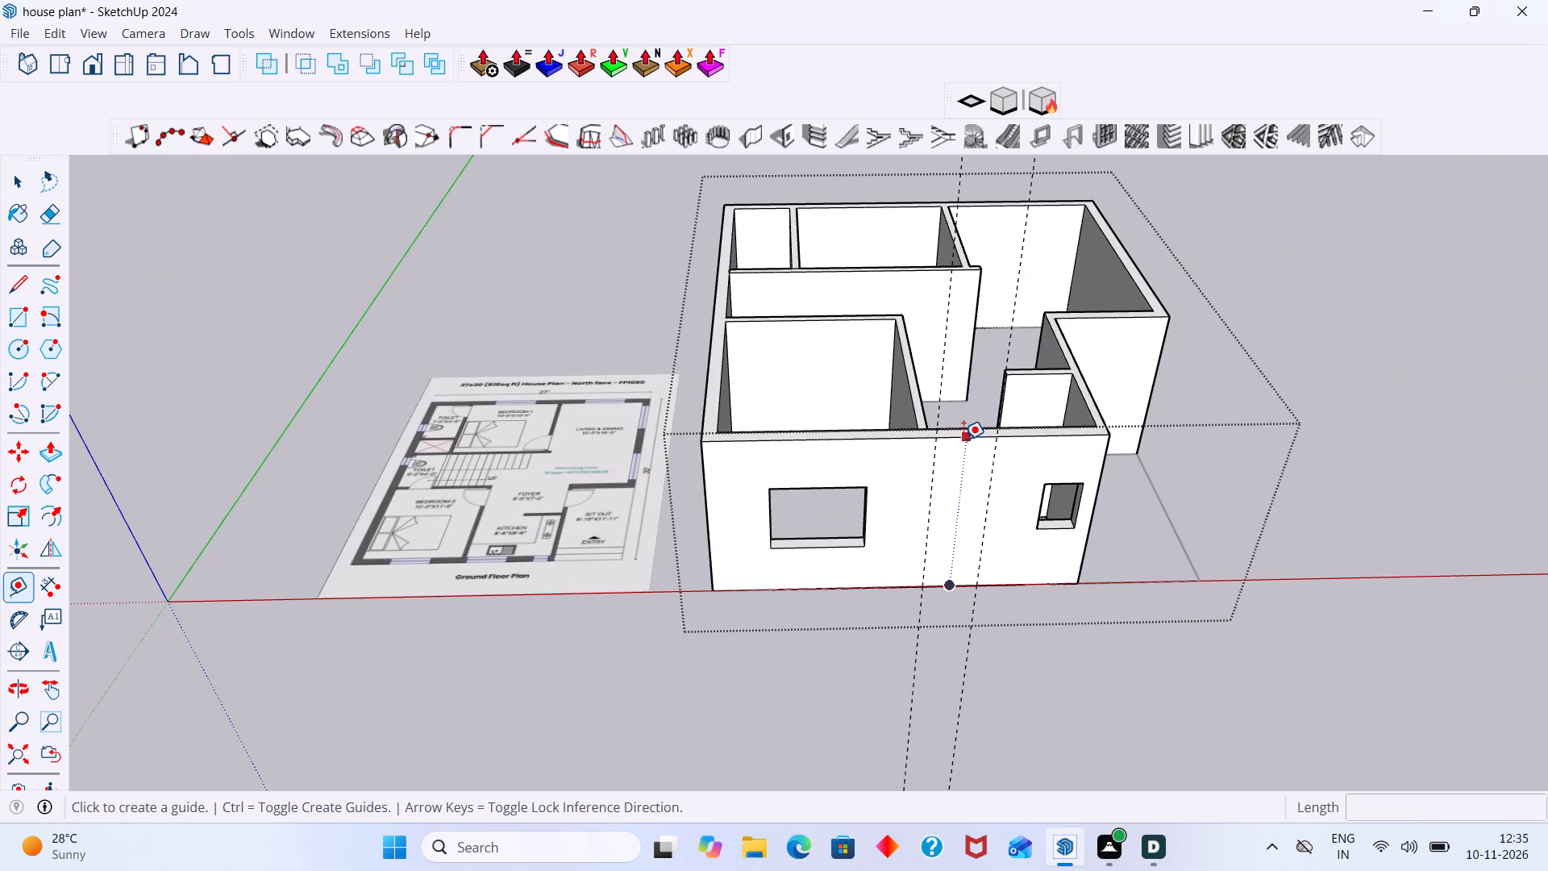
pyautogui.click(963, 440)
pyautogui.press('Escape')
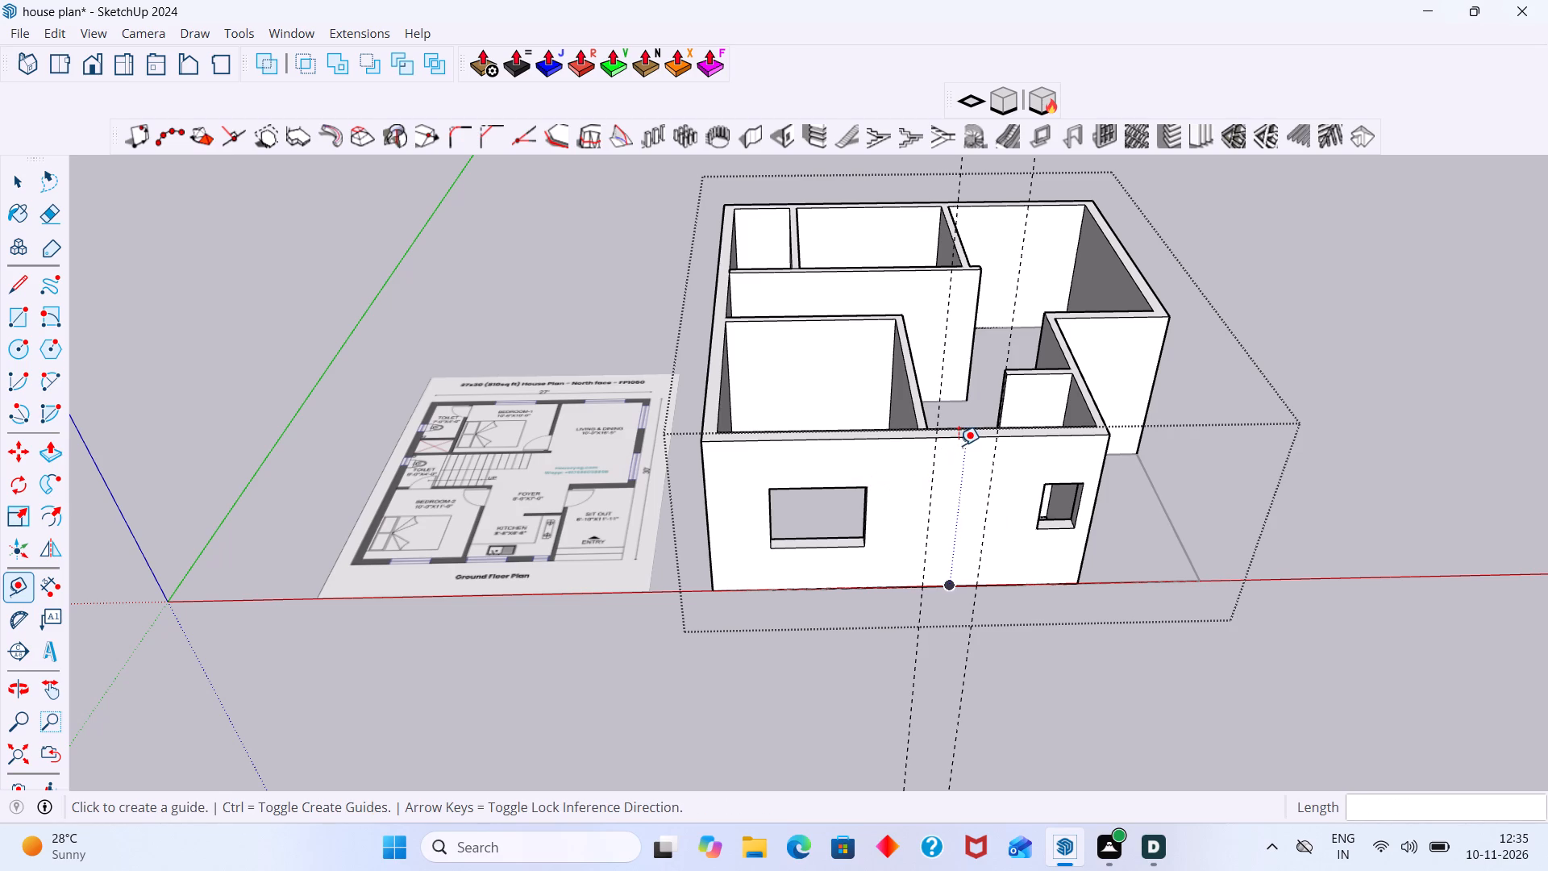
pyautogui.click(951, 435)
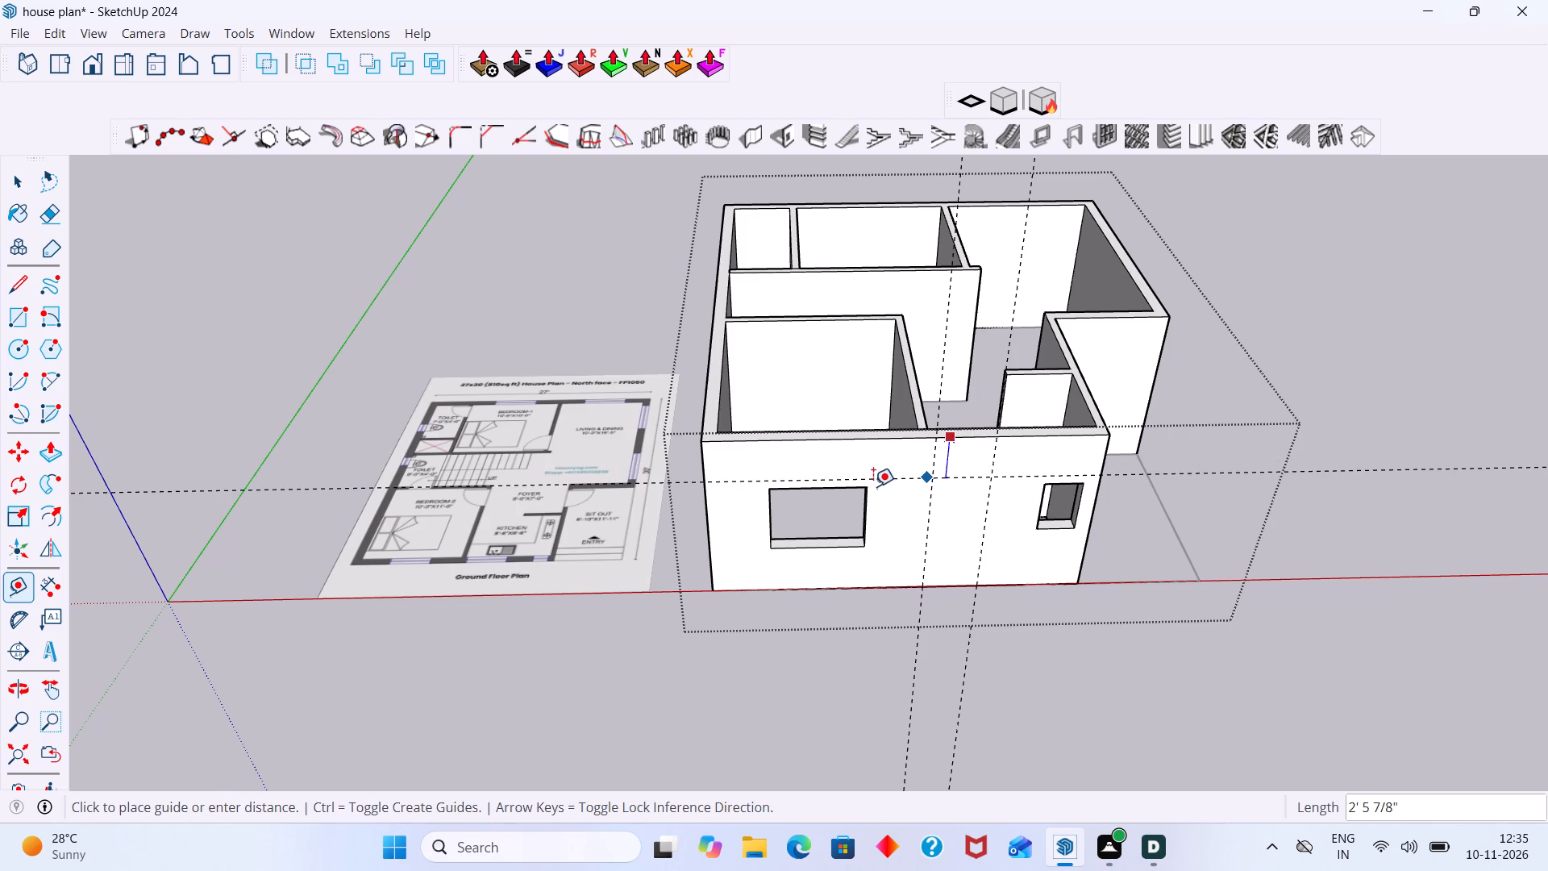
pyautogui.scroll(8, 863, 490)
pyautogui.click(862, 480)
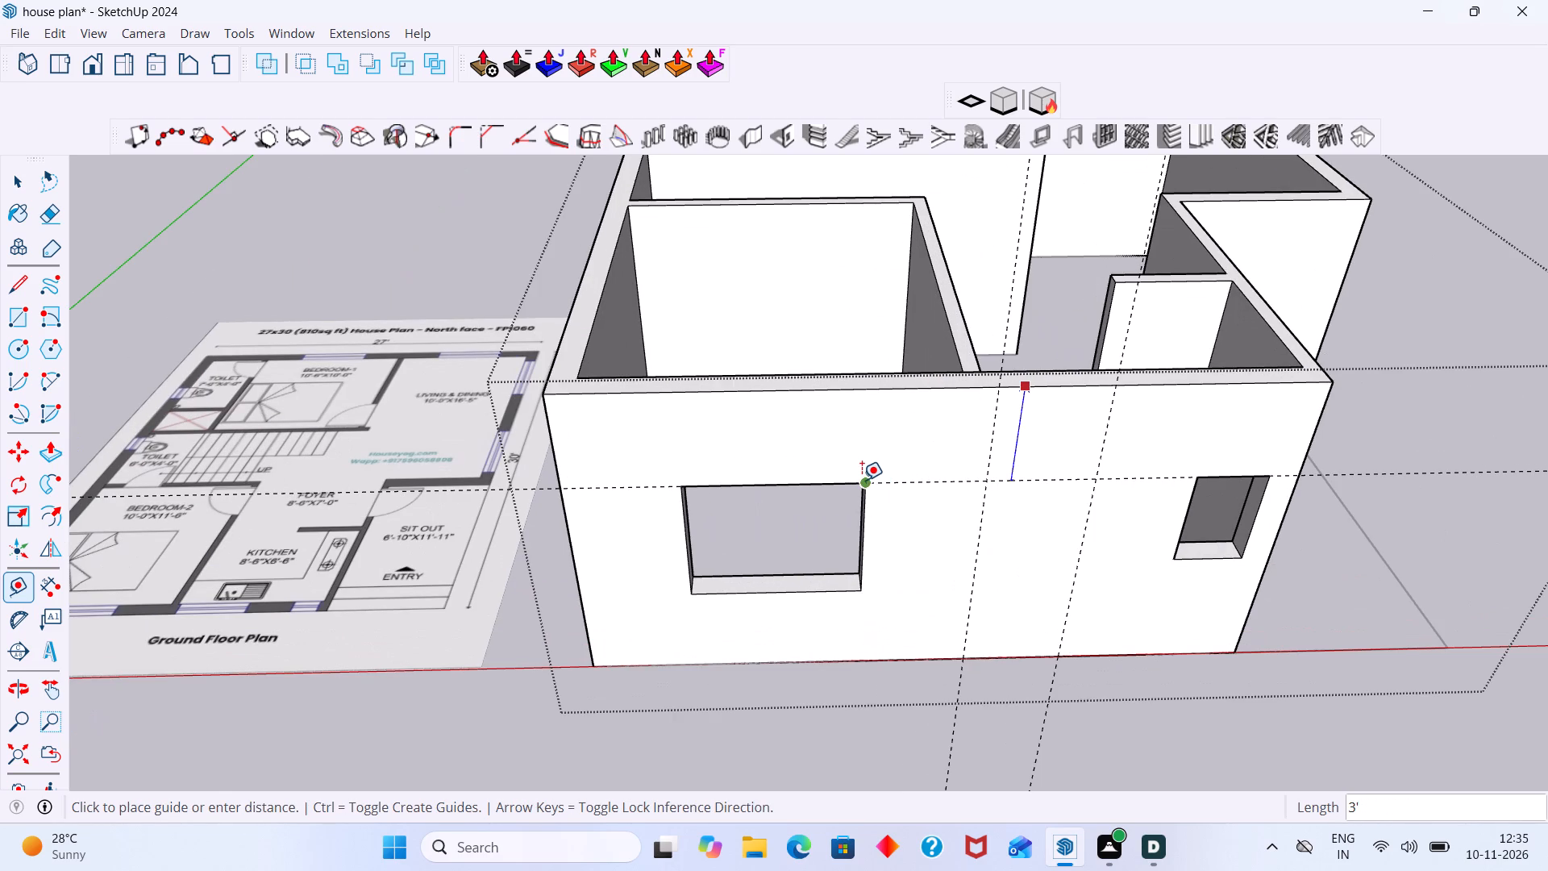
pyautogui.click(997, 656)
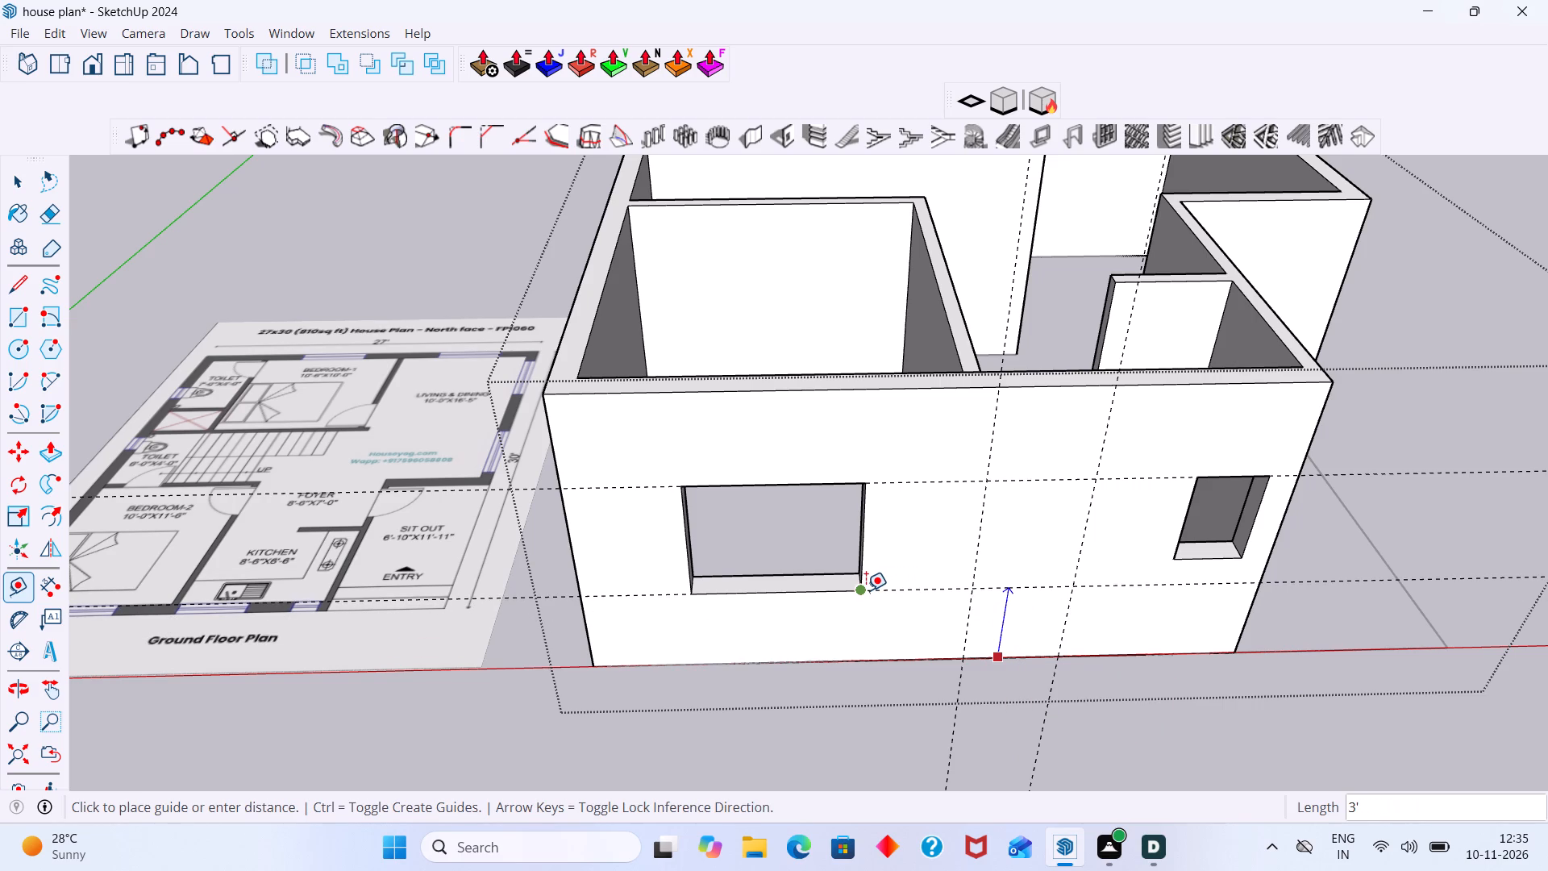
pyautogui.click(866, 590)
pyautogui.press('space')
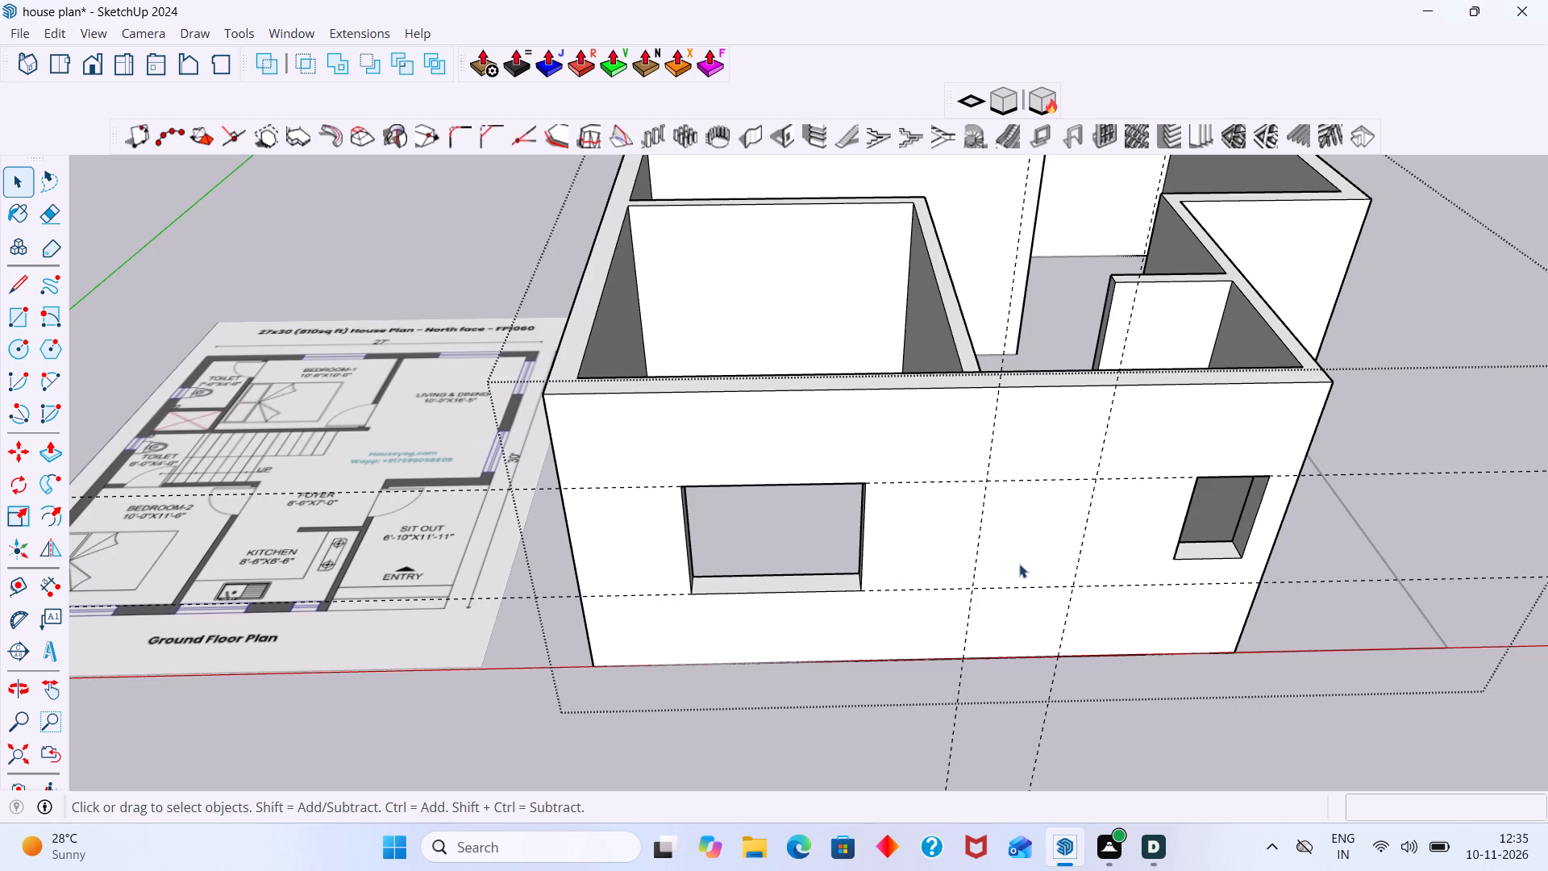
# Set the wall opening width to 3' and cut the opening at the lower intersection of the middle window's guides.
pyautogui.click(788, 140)
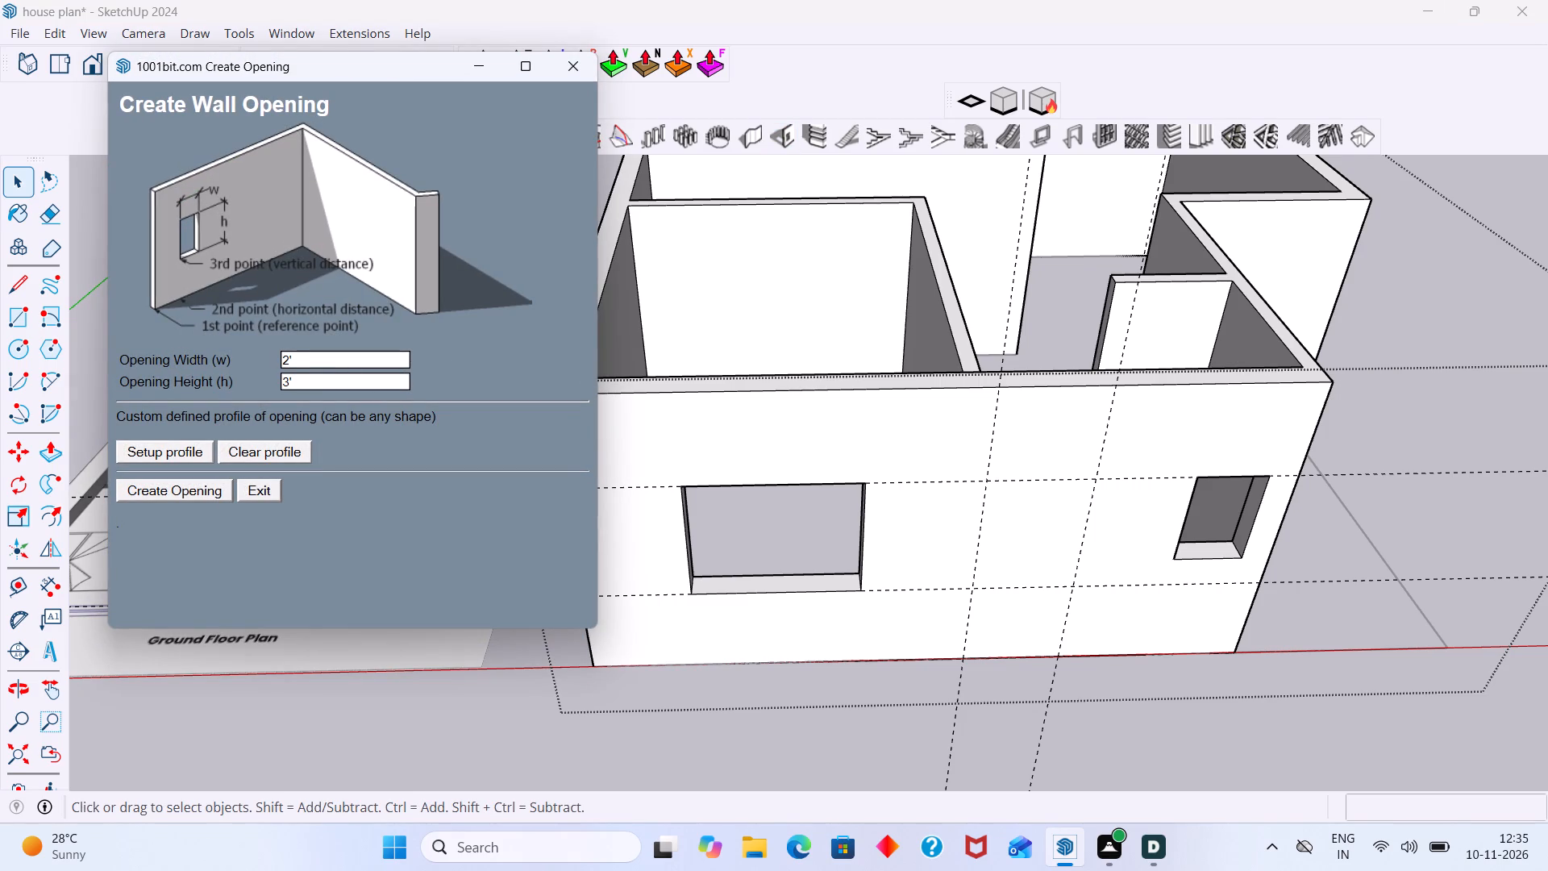
pyautogui.click(293, 364)
pyautogui.press('3')
pyautogui.press("'")
pyautogui.click(223, 494)
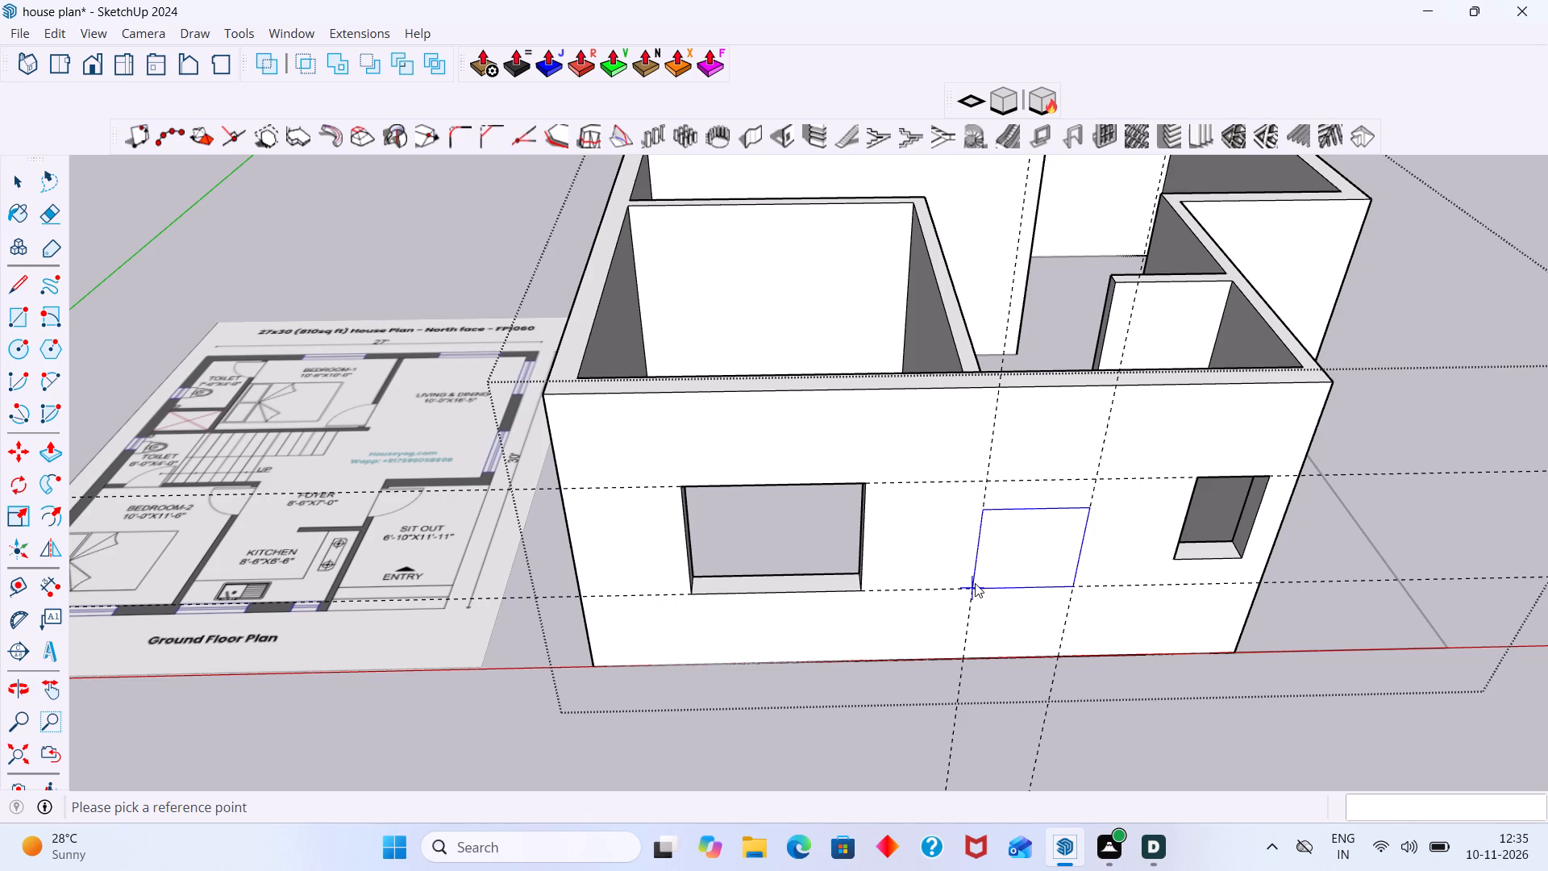
pyautogui.doubleClick(973, 586)
pyautogui.press('space')
# Push the top face of the middle window opening up 1' to the upper horizontal guide.
pyautogui.moveTo(1033, 546); pyautogui.dragTo(1066, 418, button='middle')
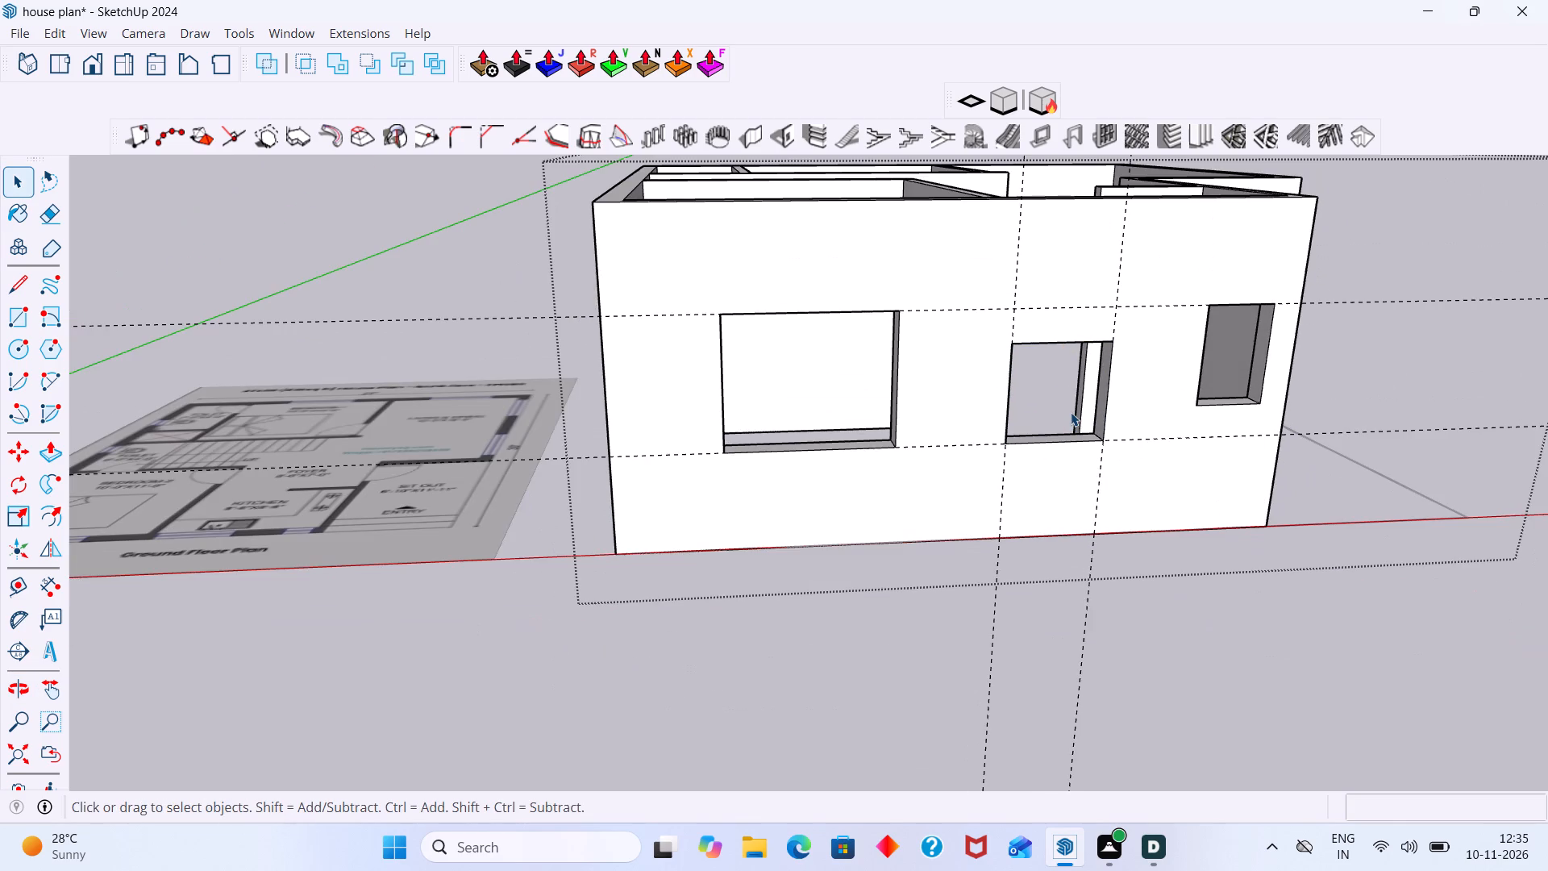
pyautogui.scroll(-2, 1071, 411)
pyautogui.keyDown('shift'); pyautogui.moveTo(1039, 427); pyautogui.dragTo(934, 540, button='middle'); pyautogui.keyUp('shift')
pyautogui.moveTo(931, 501); pyautogui.dragTo(839, 411, button='middle')
pyautogui.scroll(6, 871, 376)
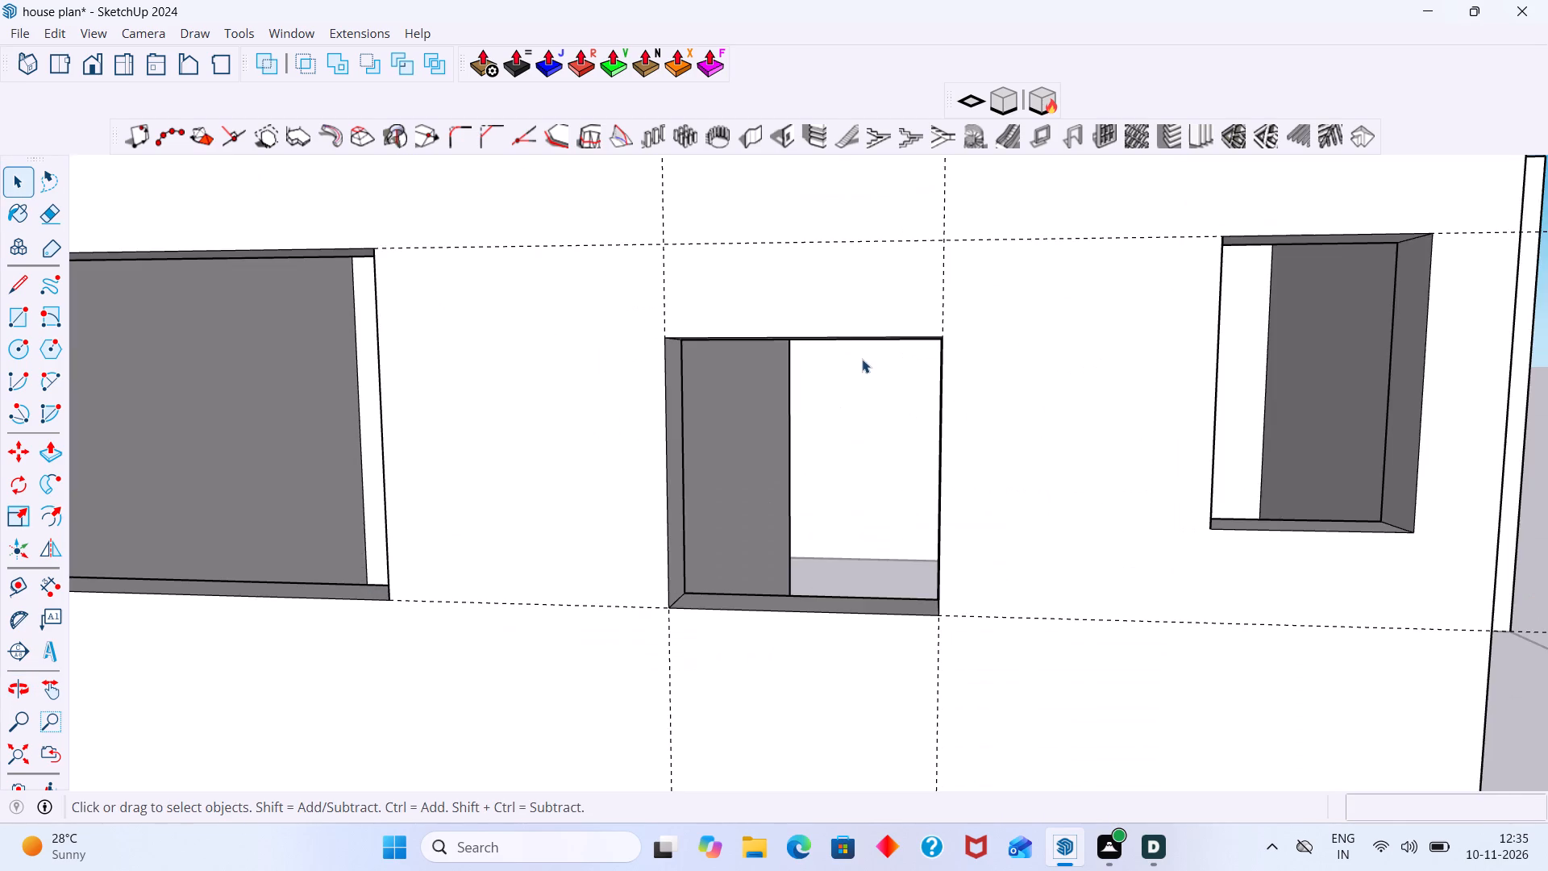
pyautogui.moveTo(956, 401); pyautogui.dragTo(934, 274, button='middle')
pyautogui.scroll(5, 843, 352)
pyautogui.click(850, 367)
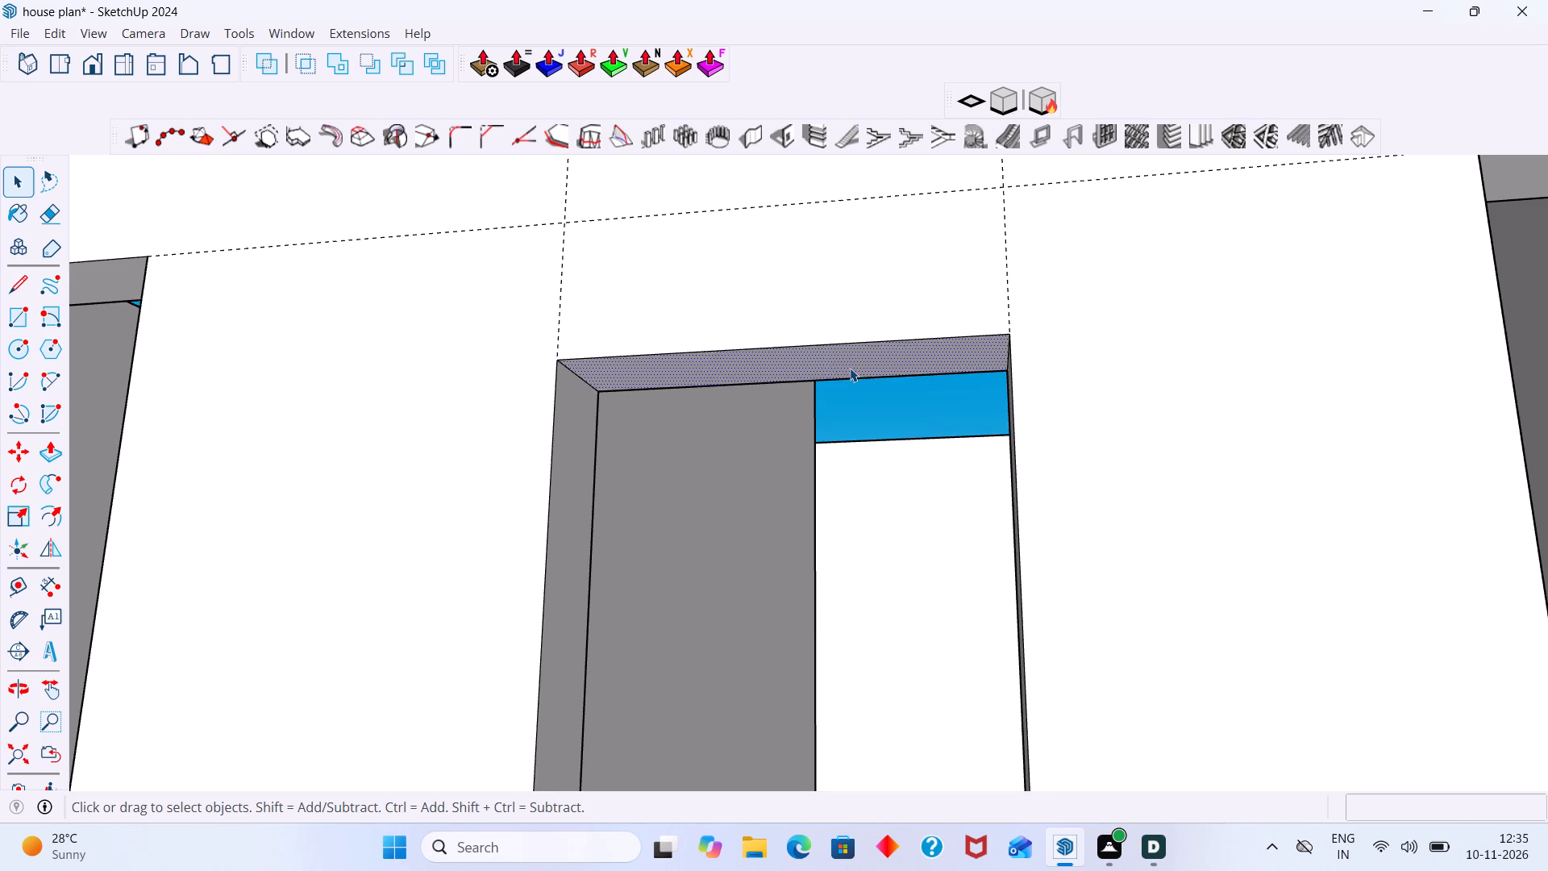
pyautogui.scroll(2, 850, 360)
pyautogui.press('p')
pyautogui.click(850, 356)
pyautogui.scroll(-2, 865, 264)
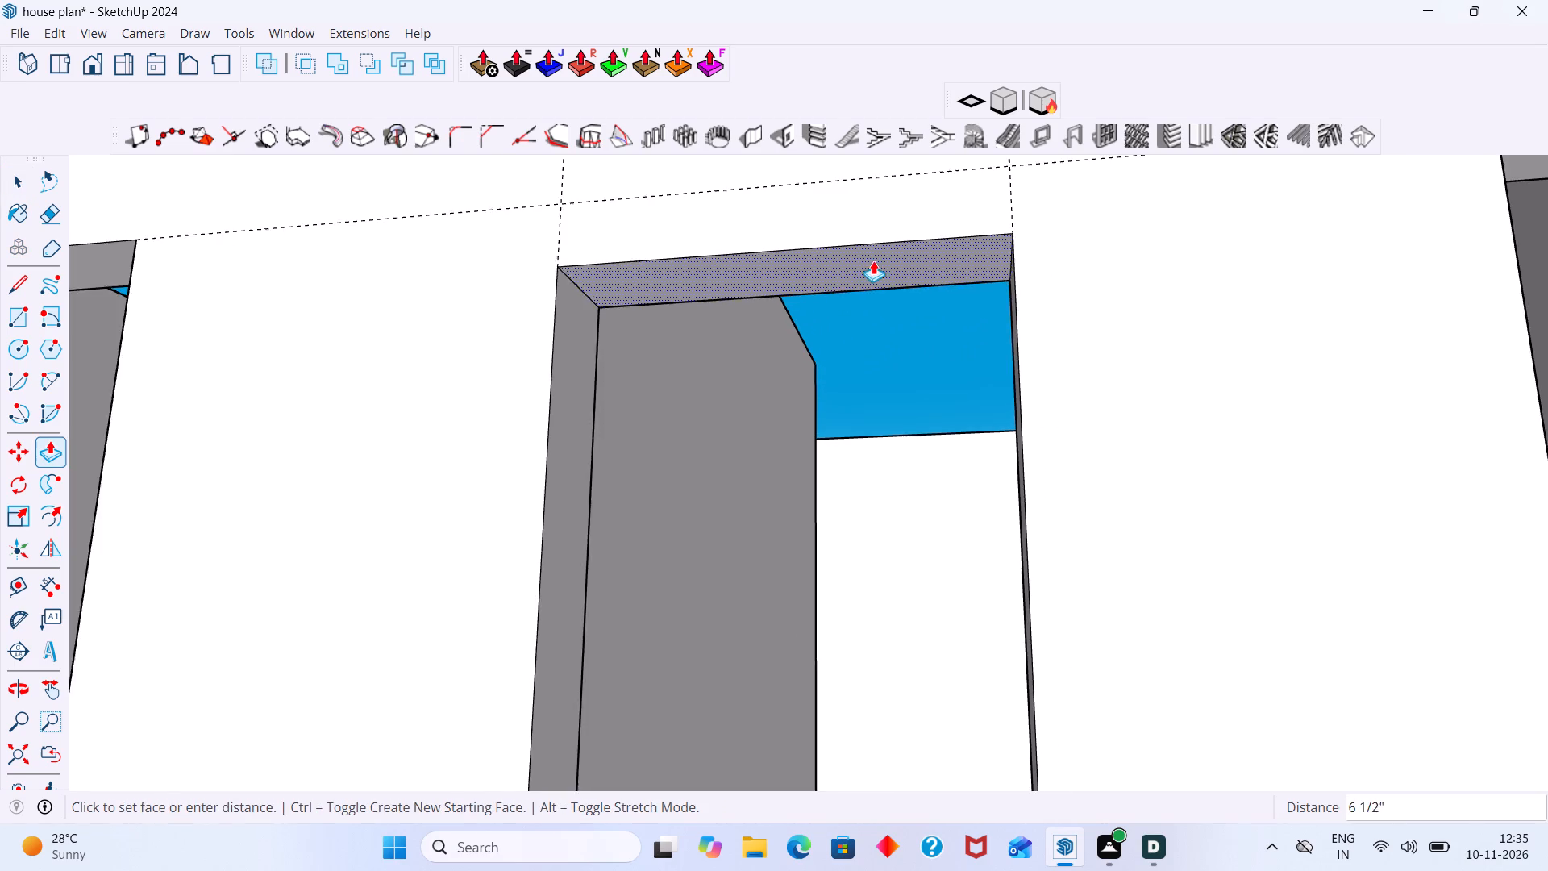
pyautogui.moveTo(873, 260); pyautogui.dragTo(897, 384, button='middle')
pyautogui.click(1022, 178)
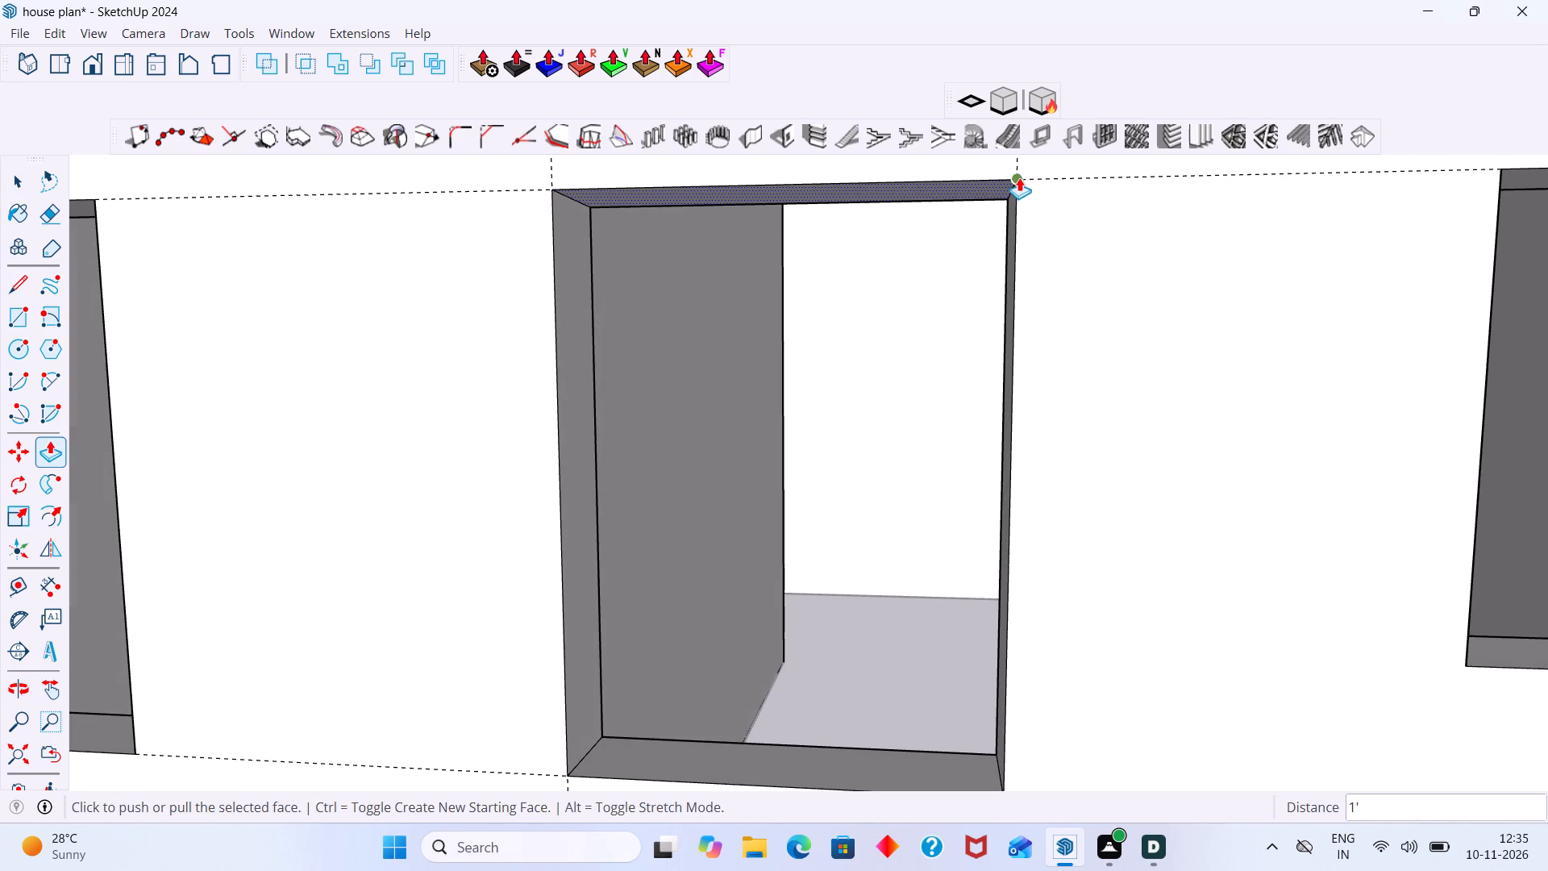
pyautogui.press('space')
# Erase the two vertical and two horizontal guides around the middle kitchen window.
pyautogui.scroll(-18, 1046, 280)
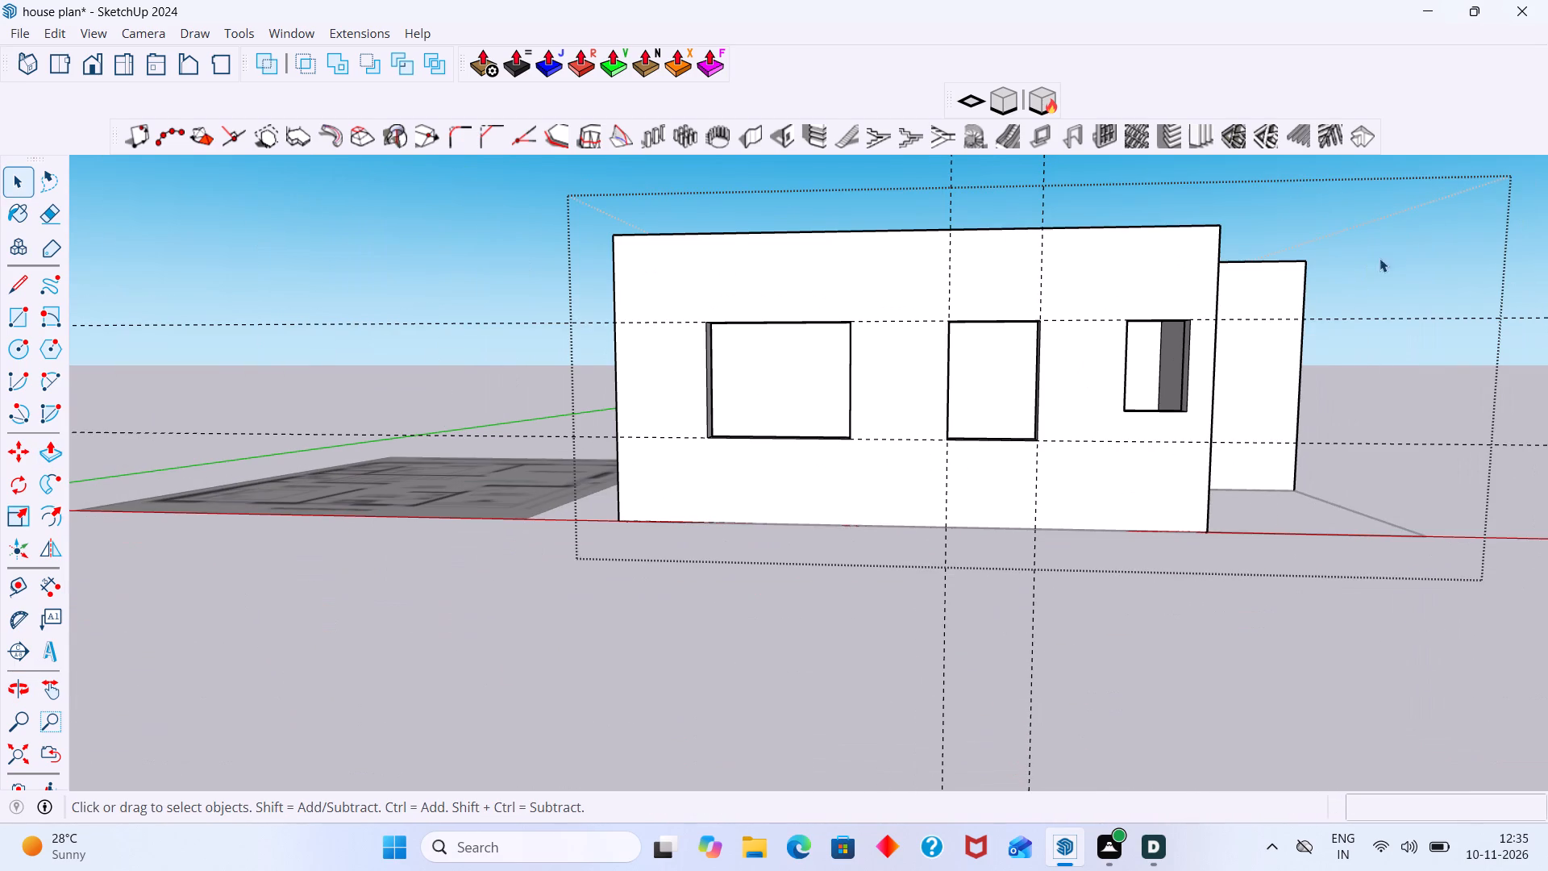
pyautogui.click(1389, 250)
pyautogui.scroll(-4, 1248, 301)
pyautogui.moveTo(1126, 364); pyautogui.dragTo(1186, 461, button='middle')
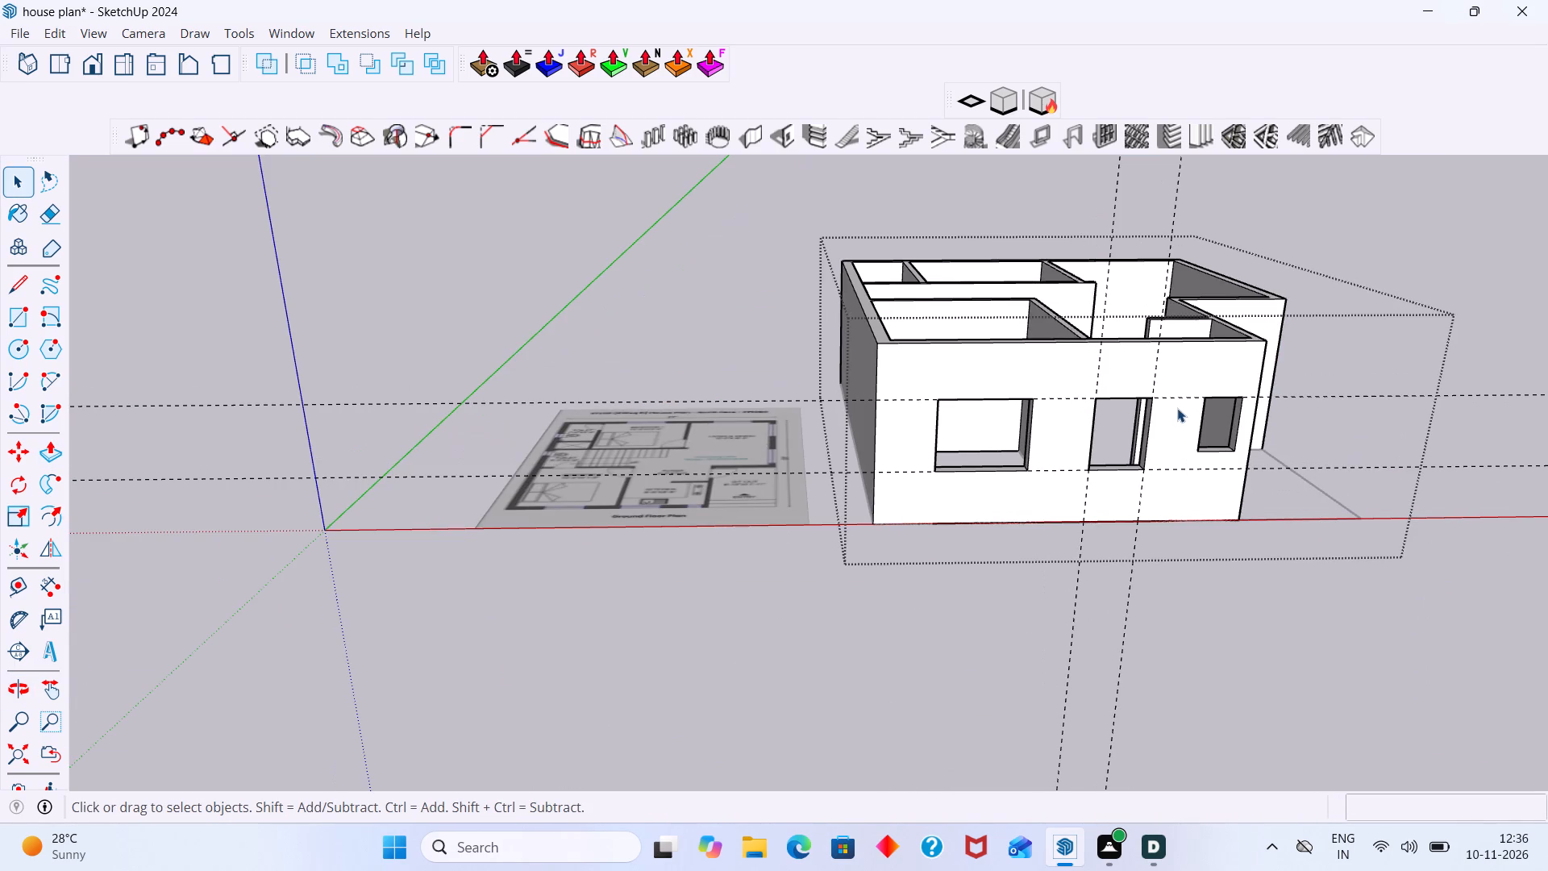
pyautogui.press('e')
pyautogui.moveTo(1220, 203); pyautogui.dragTo(1087, 215)
pyautogui.moveTo(1470, 367); pyautogui.dragTo(1513, 493)
pyautogui.scroll(-5, 1458, 474)
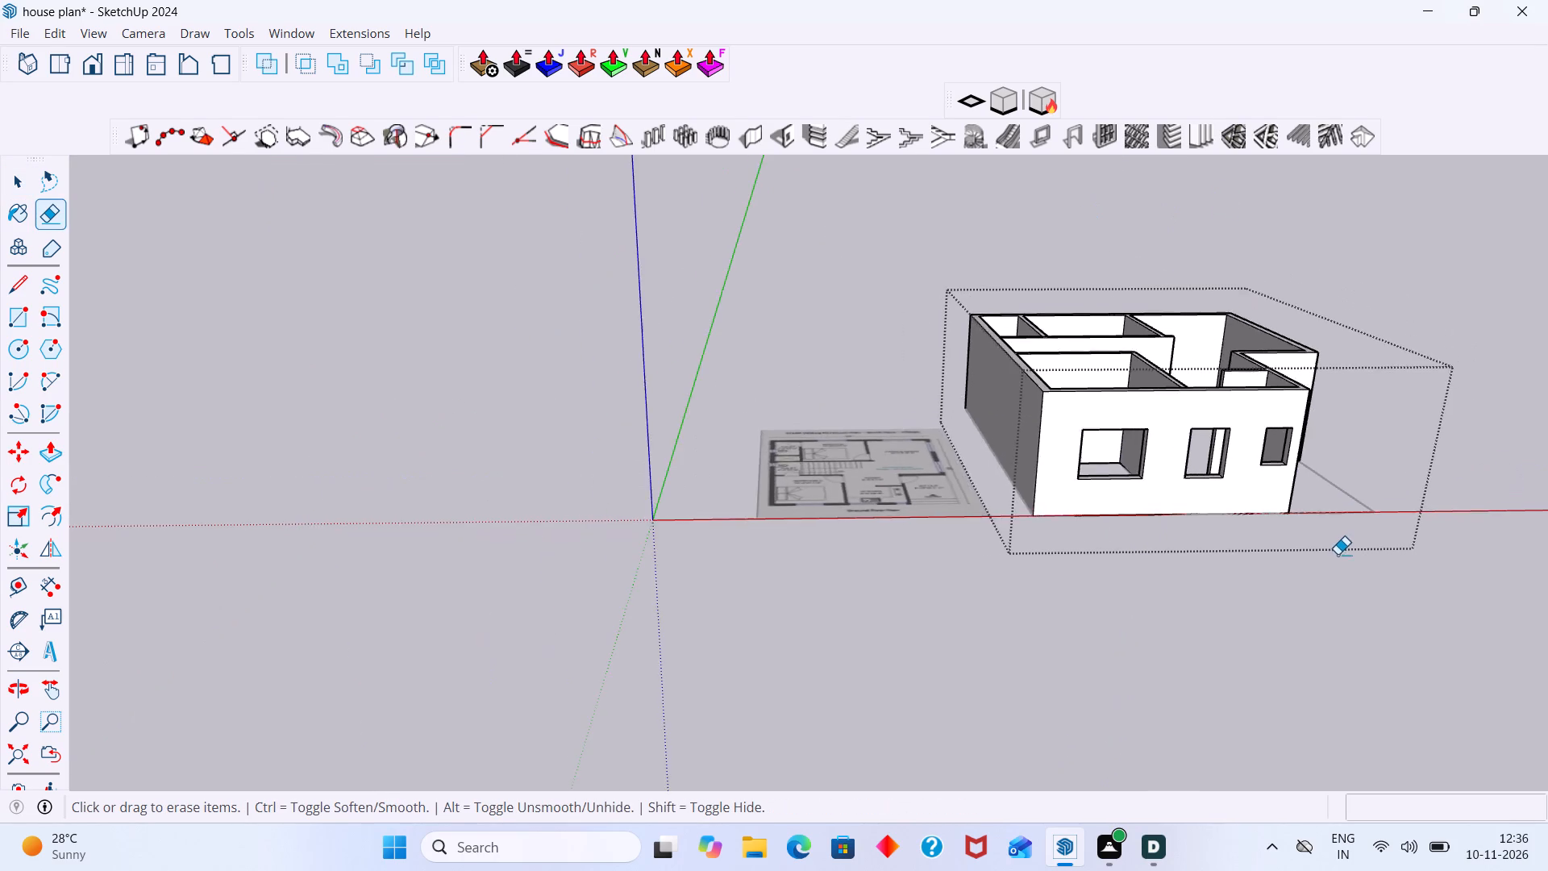
# Exit the walls group and review the wall with its three window openings.
pyautogui.moveTo(1328, 552); pyautogui.dragTo(1208, 530, button='middle')
pyautogui.scroll(-1, 1226, 530)
pyautogui.moveTo(1216, 495); pyautogui.dragTo(958, 451, button='middle')
pyautogui.press('space')
pyautogui.press('space')
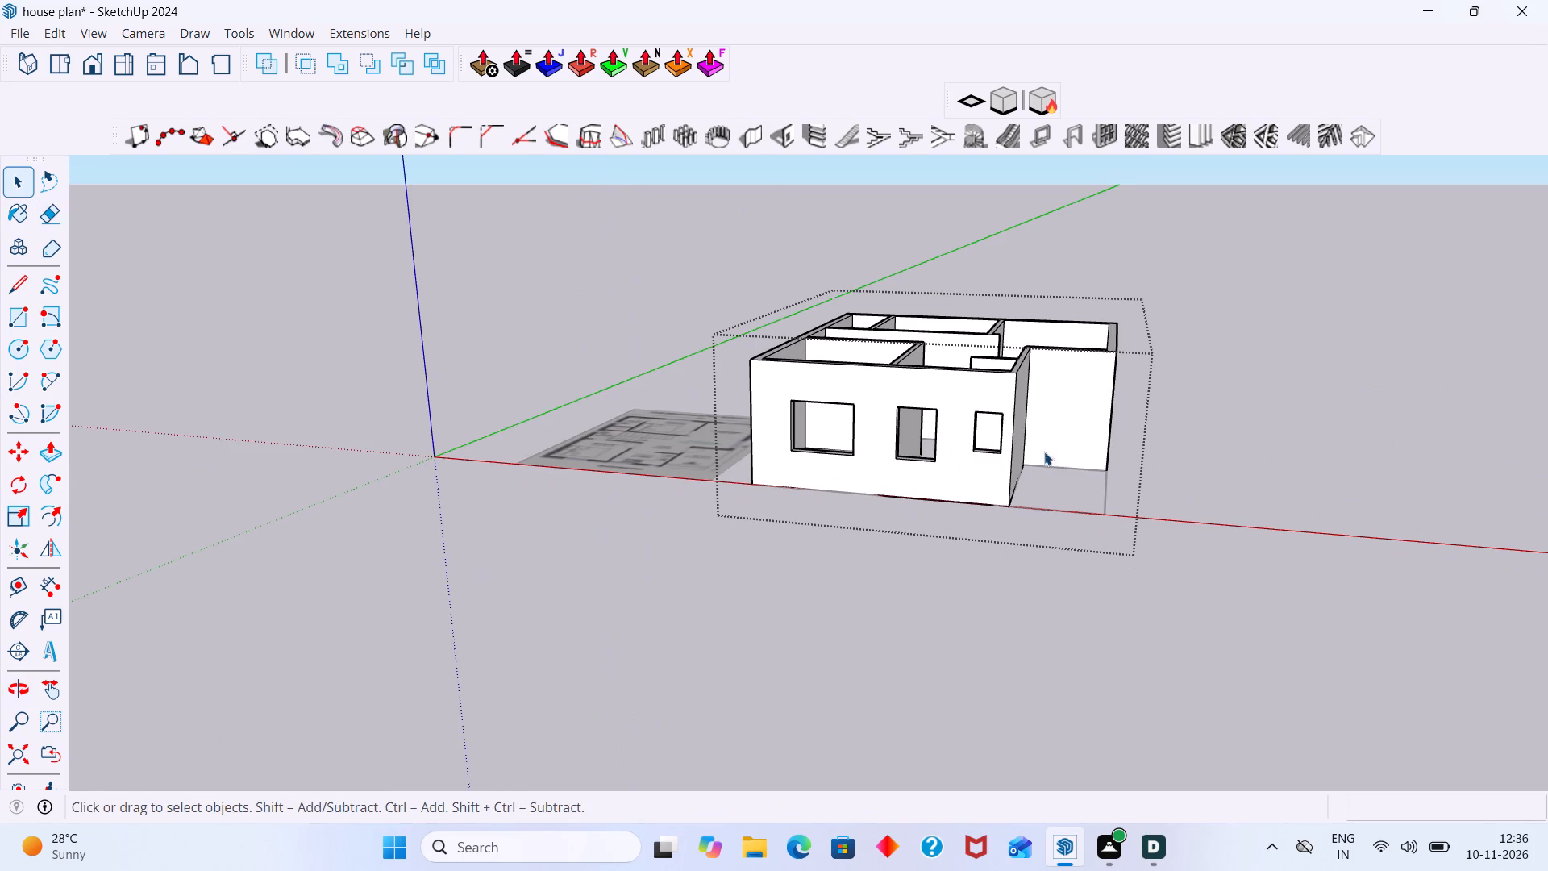
pyautogui.click(1100, 438)
pyautogui.click(1163, 427)
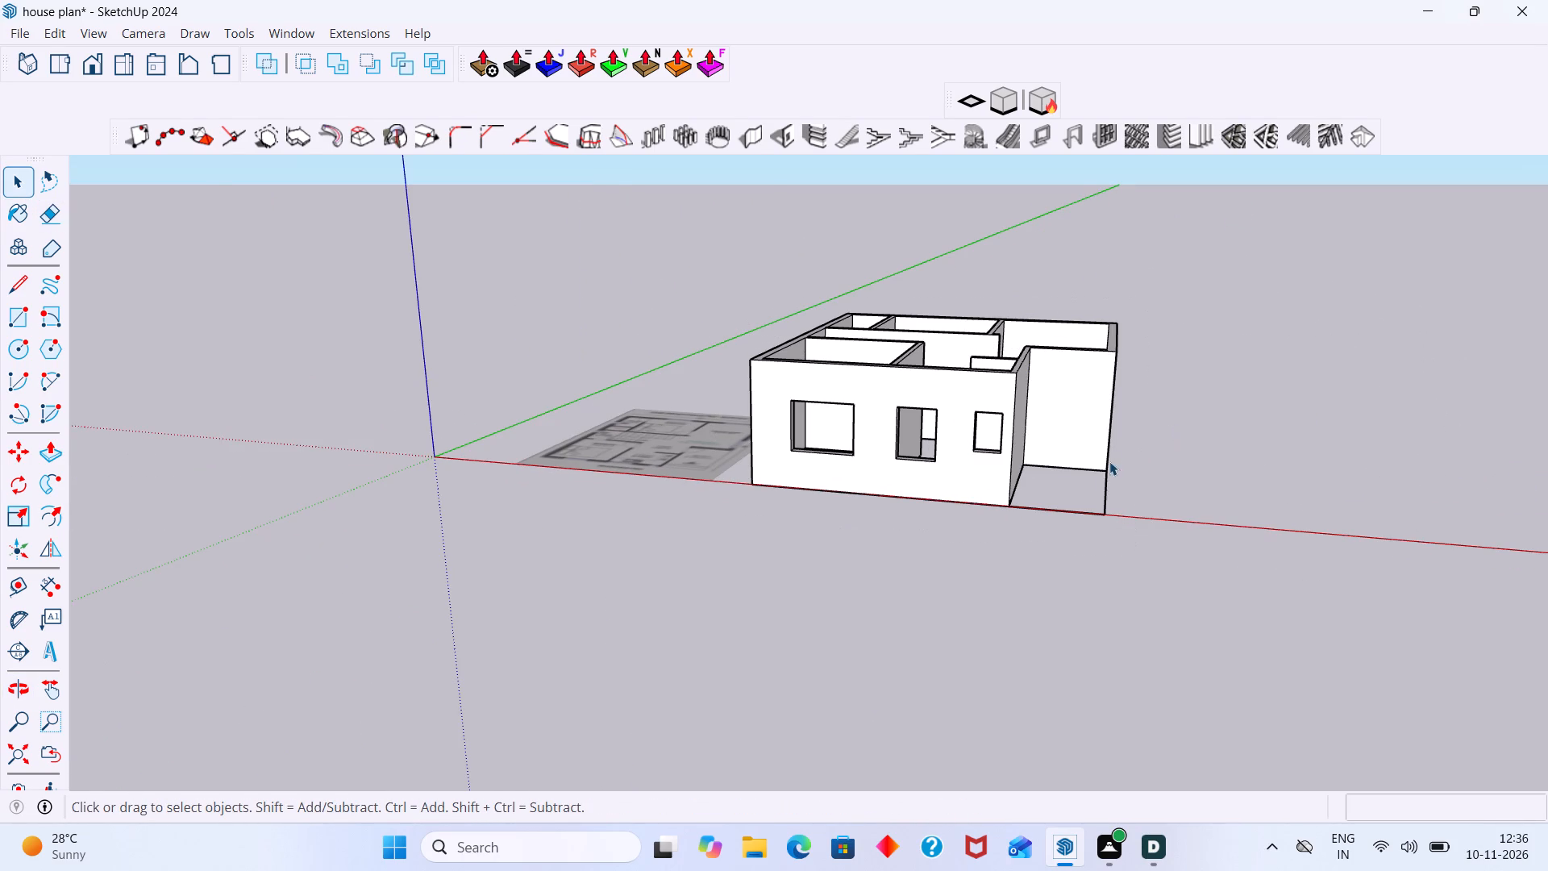
pyautogui.scroll(10, 1120, 493)
pyautogui.scroll(-8, 992, 492)
pyautogui.moveTo(845, 474); pyautogui.dragTo(930, 477, button='middle')
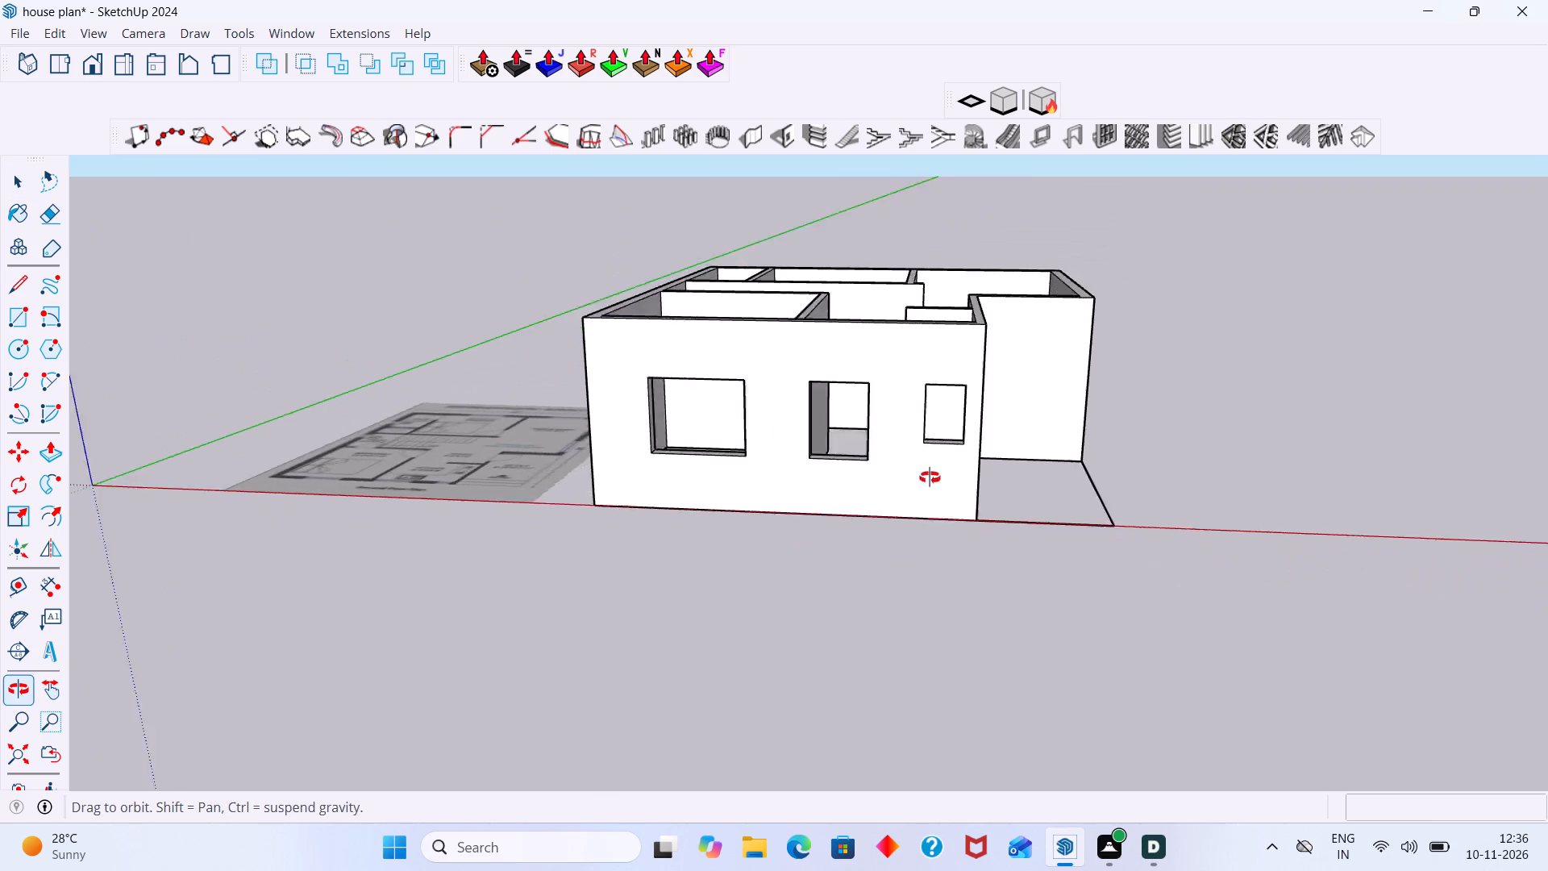
pyautogui.moveTo(930, 477); pyautogui.dragTo(1004, 492, button='middle')
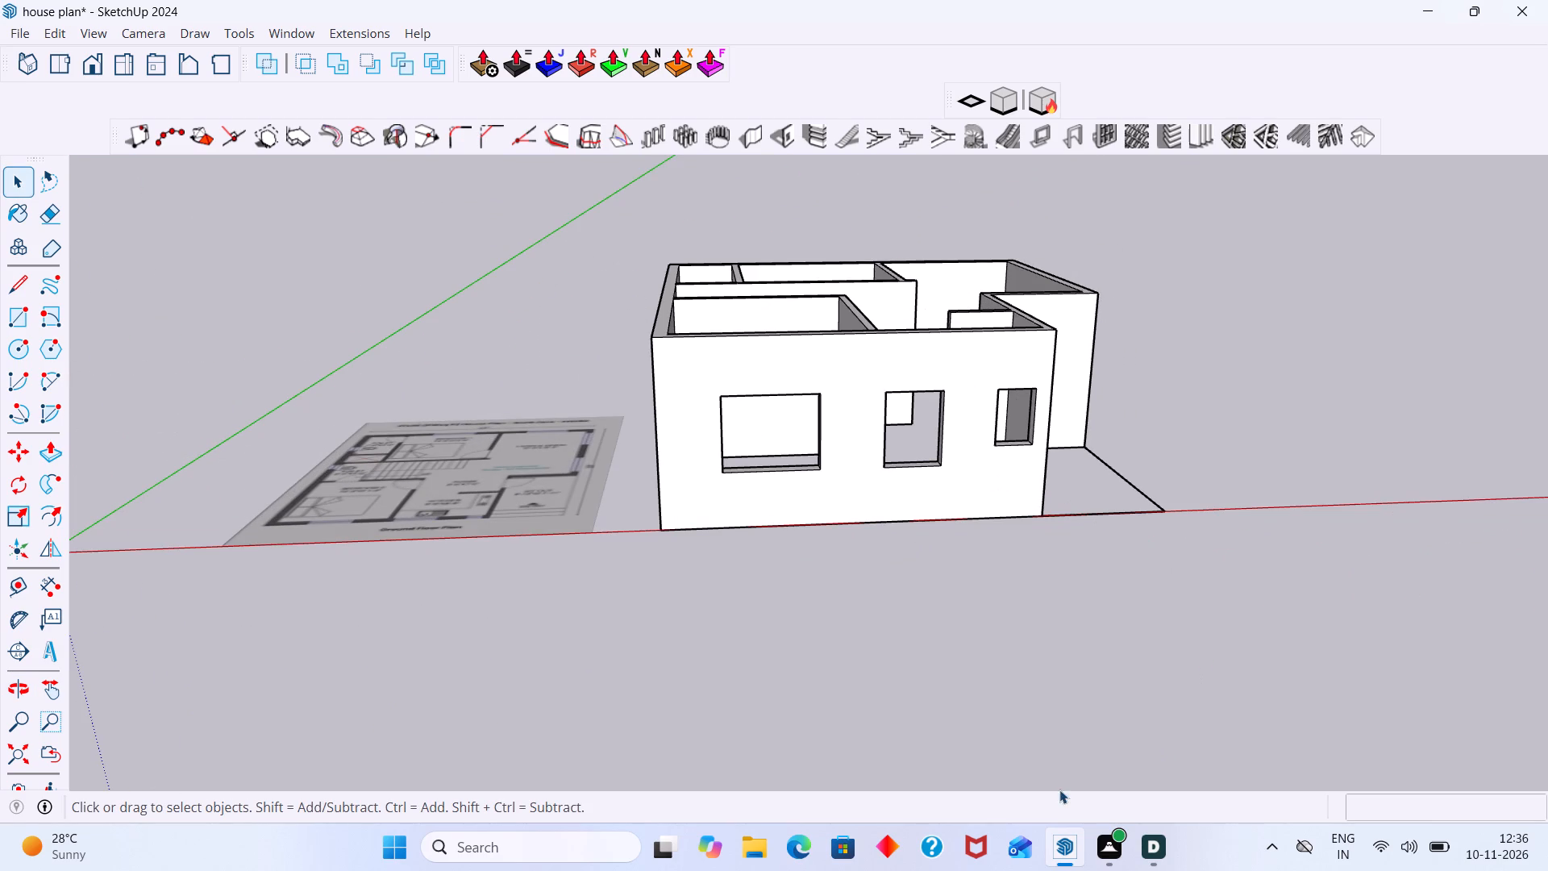
# Turn on back edges so the plan's door lines show through the walls around the recessed sit-out corner.
pyautogui.scroll(-1, 1094, 643)
pyautogui.moveTo(1066, 640); pyautogui.dragTo(707, 676, button='middle')
pyautogui.press('k')
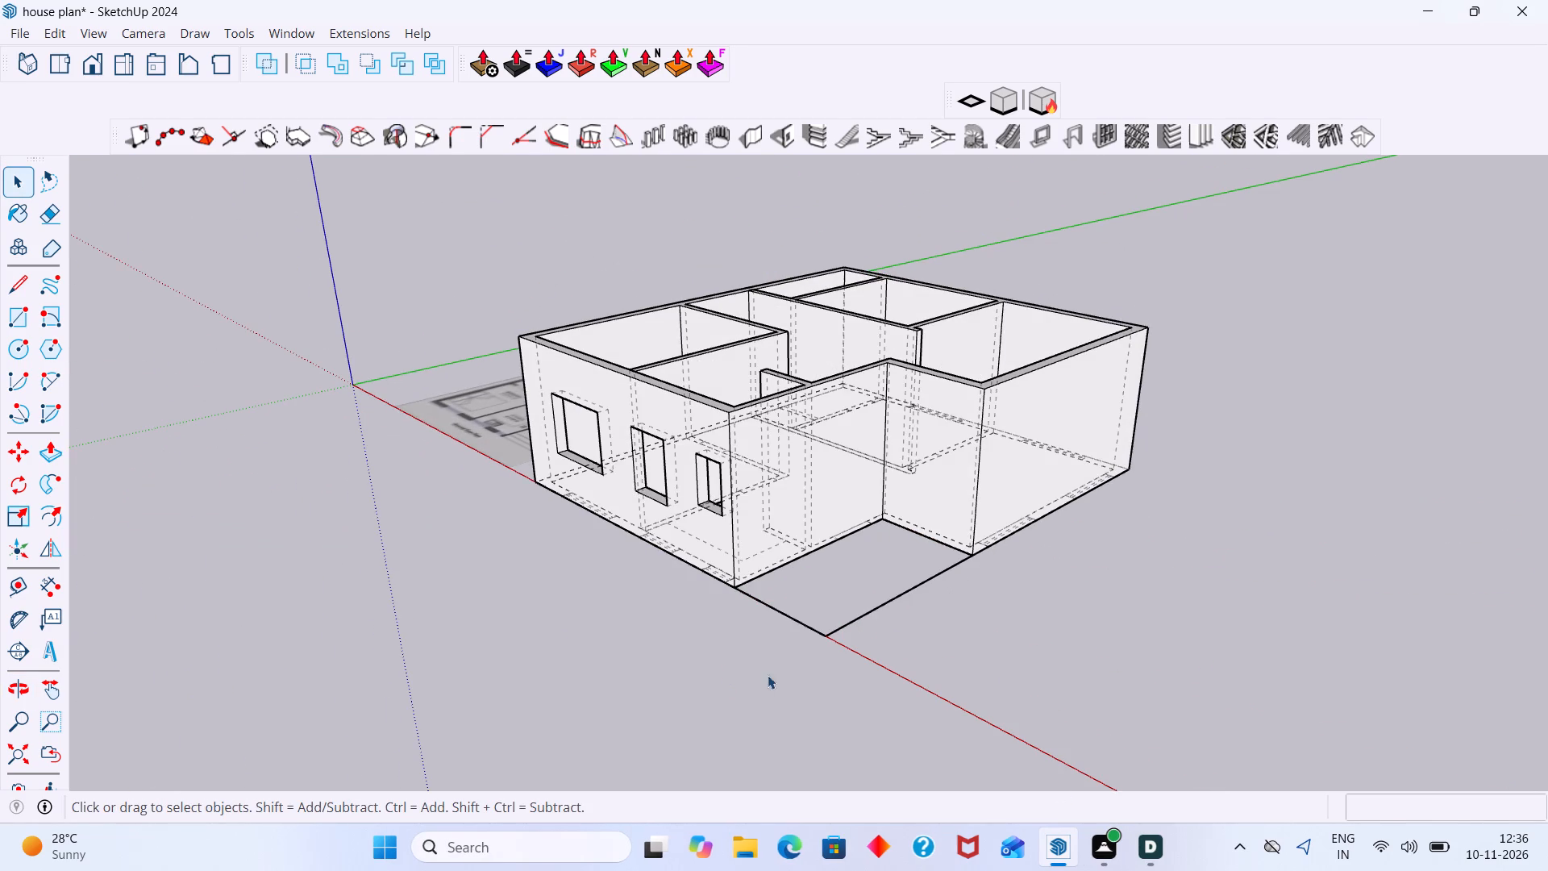
pyautogui.moveTo(955, 569); pyautogui.dragTo(863, 614, button='middle')
pyautogui.scroll(7, 831, 563)
pyautogui.moveTo(822, 573); pyautogui.dragTo(901, 580, button='middle')
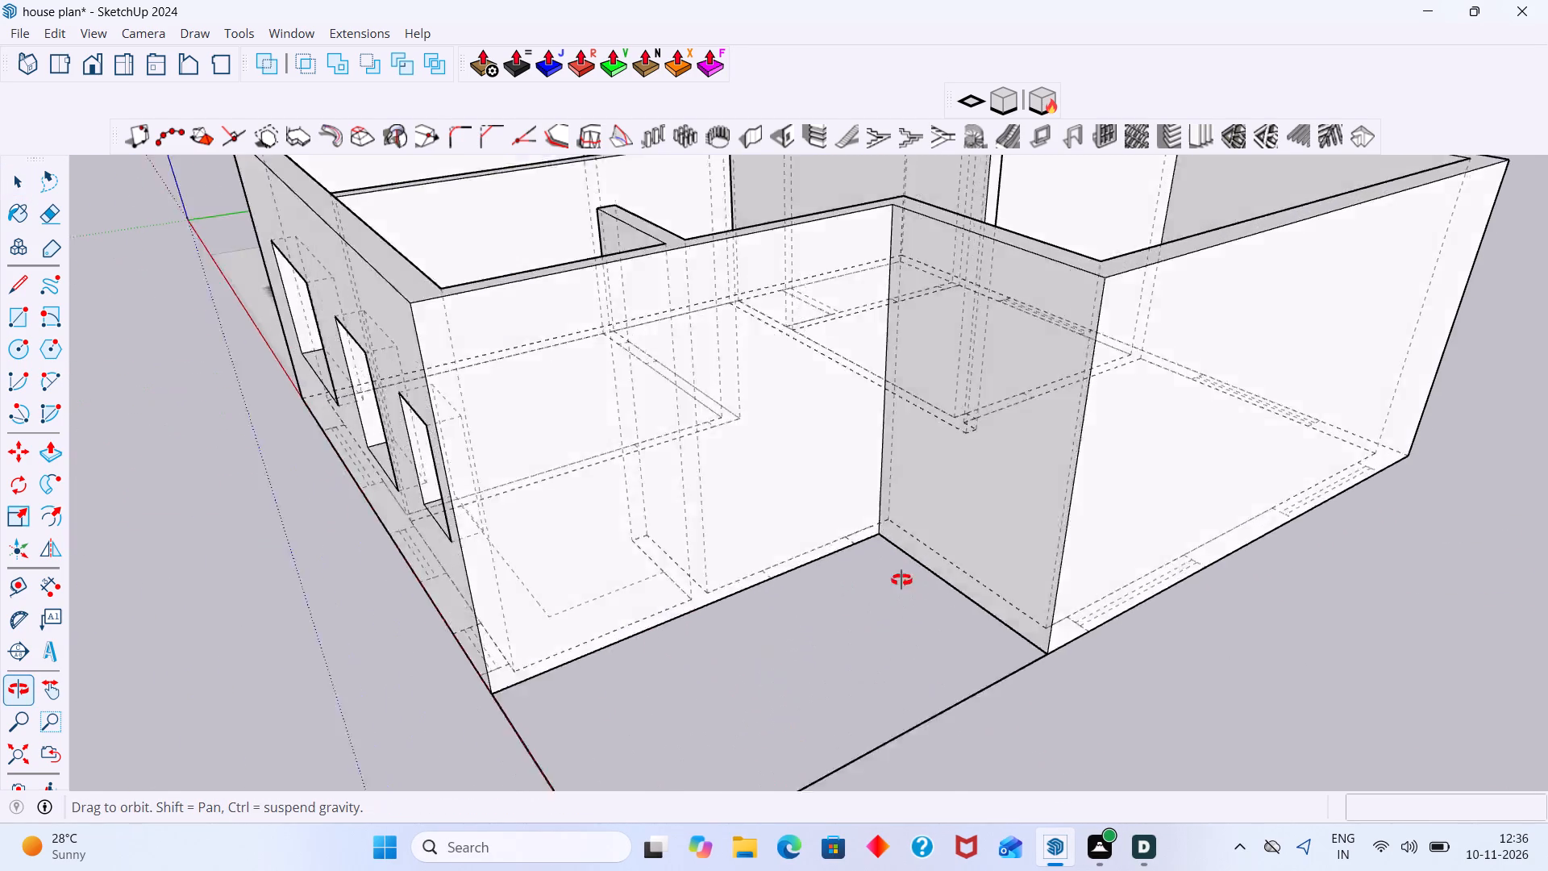
pyautogui.moveTo(901, 580); pyautogui.dragTo(790, 597, button='middle')
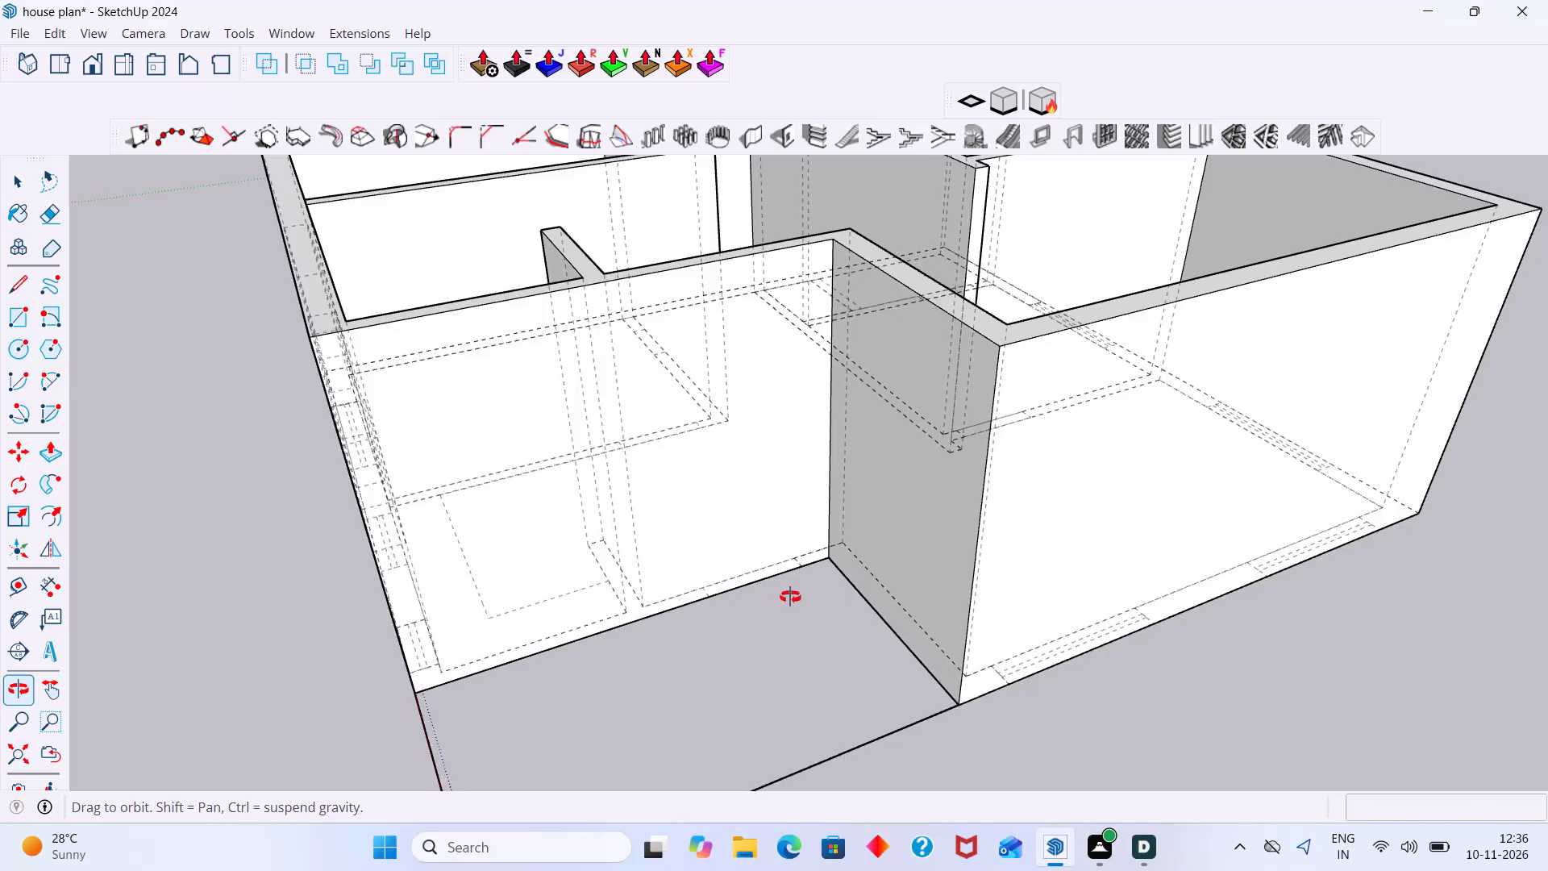
pyautogui.moveTo(790, 597); pyautogui.dragTo(793, 594, button='middle')
pyautogui.scroll(4, 760, 575)
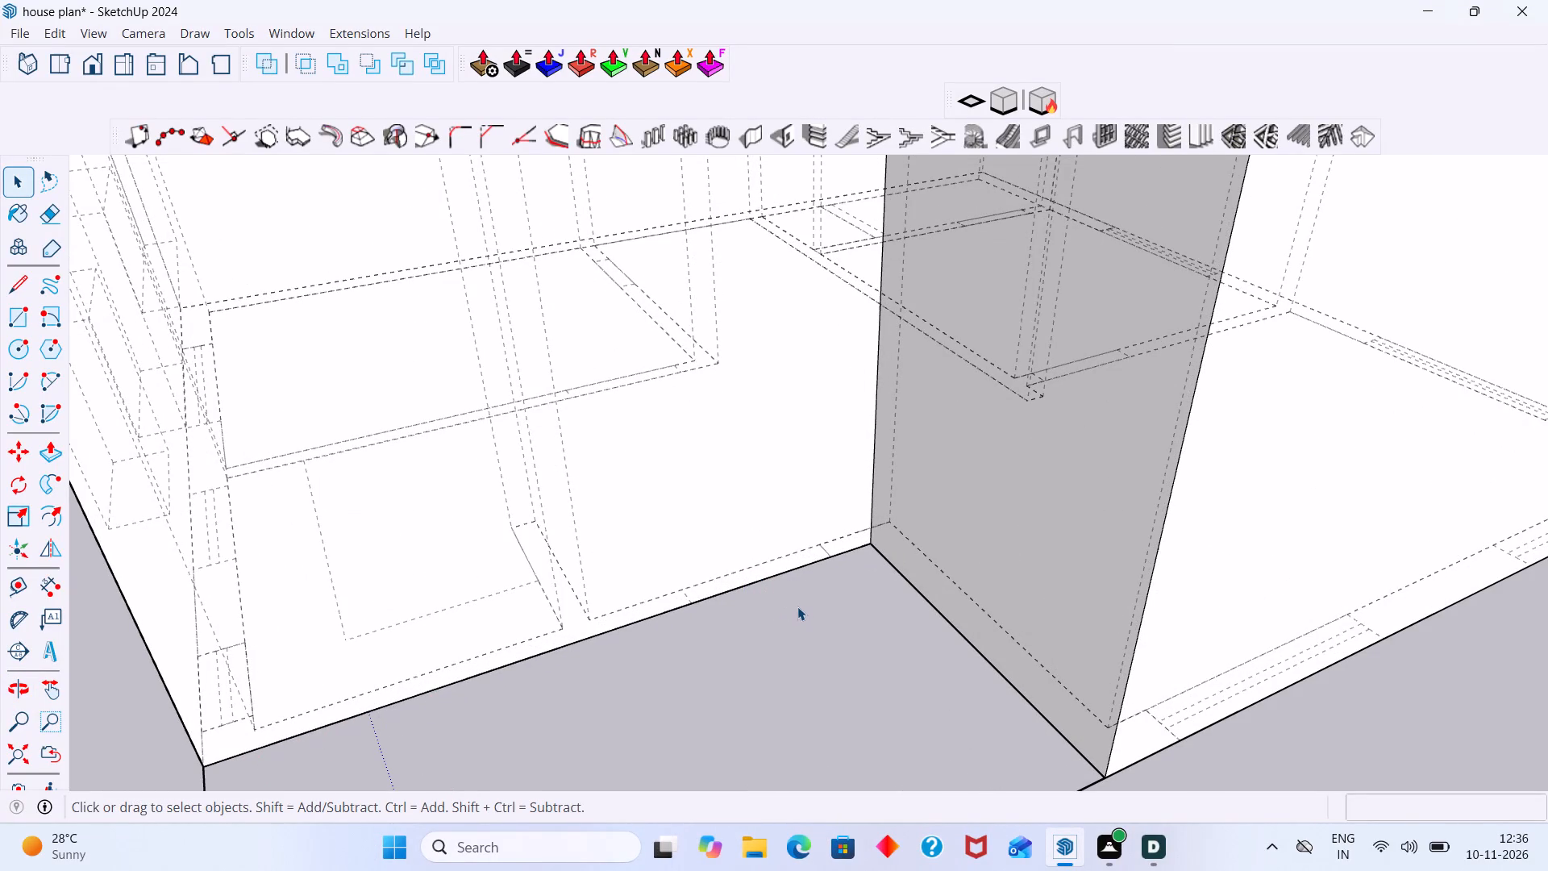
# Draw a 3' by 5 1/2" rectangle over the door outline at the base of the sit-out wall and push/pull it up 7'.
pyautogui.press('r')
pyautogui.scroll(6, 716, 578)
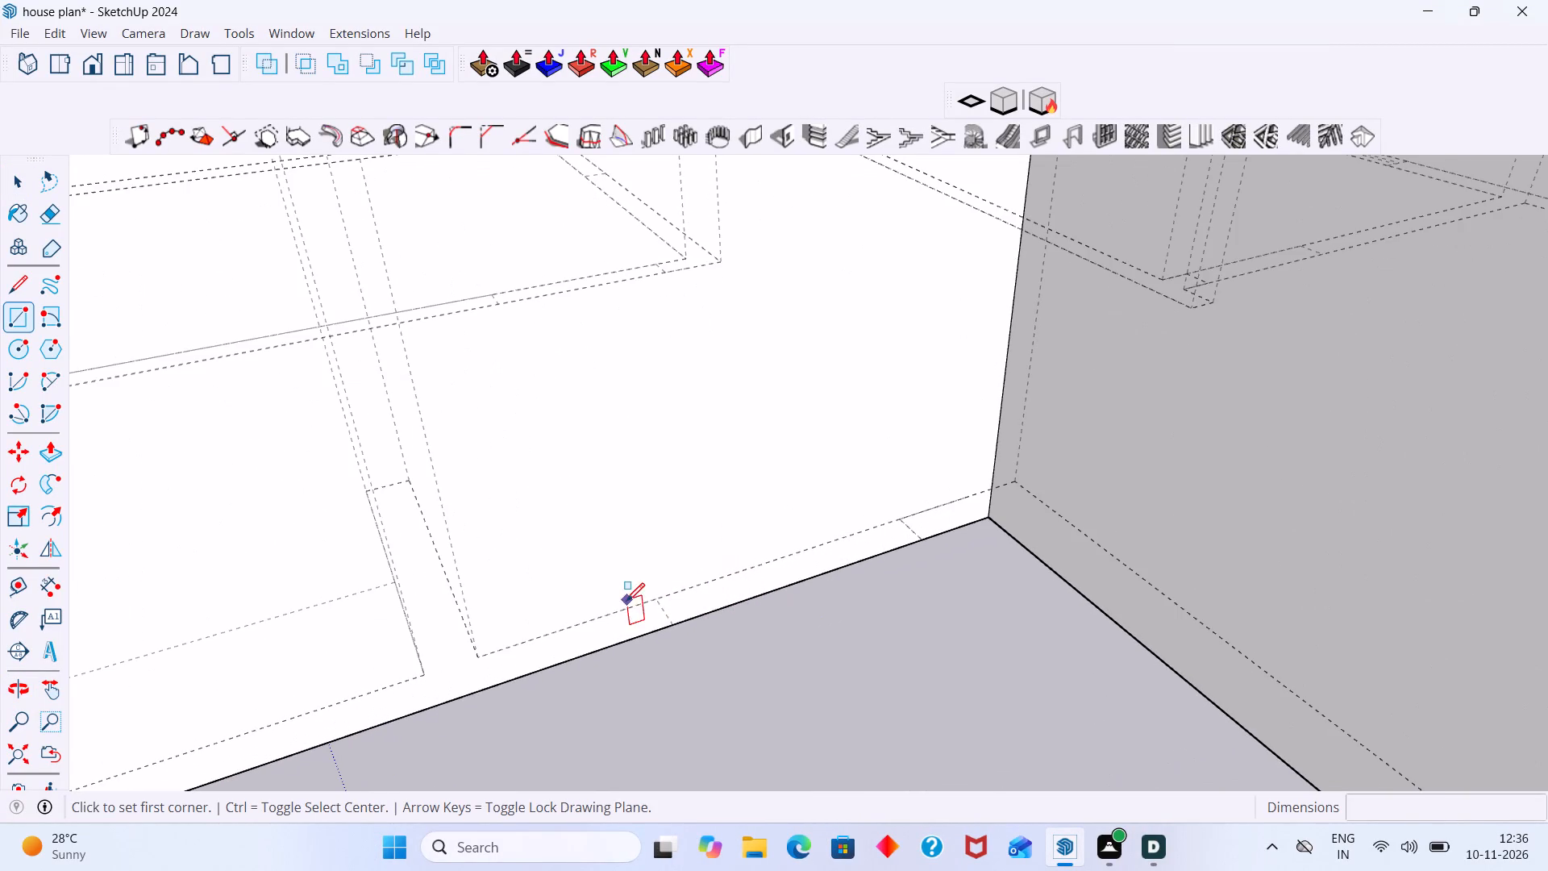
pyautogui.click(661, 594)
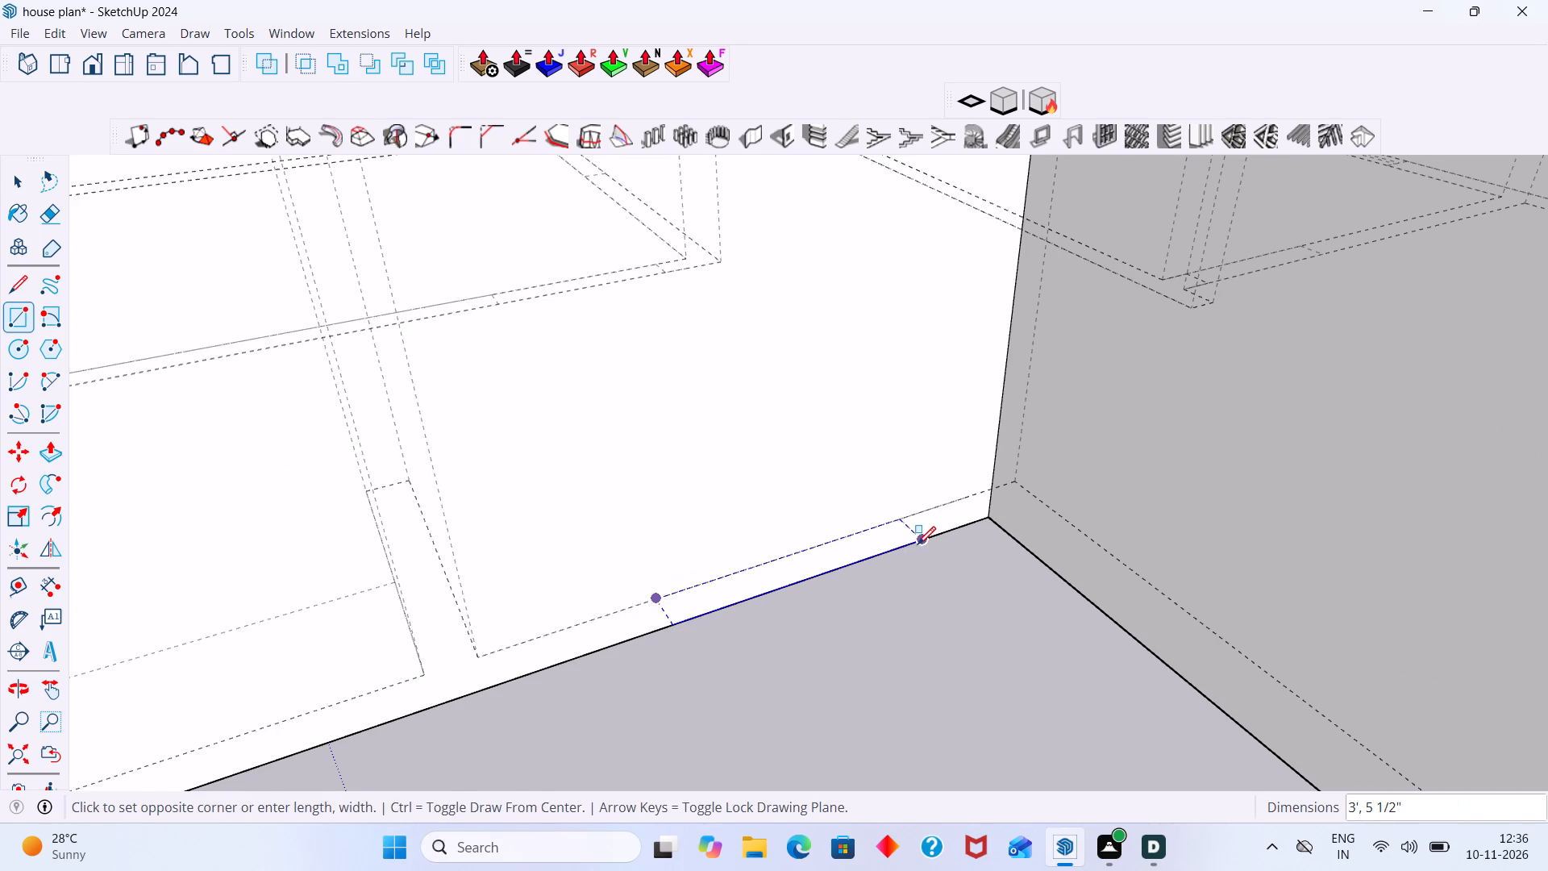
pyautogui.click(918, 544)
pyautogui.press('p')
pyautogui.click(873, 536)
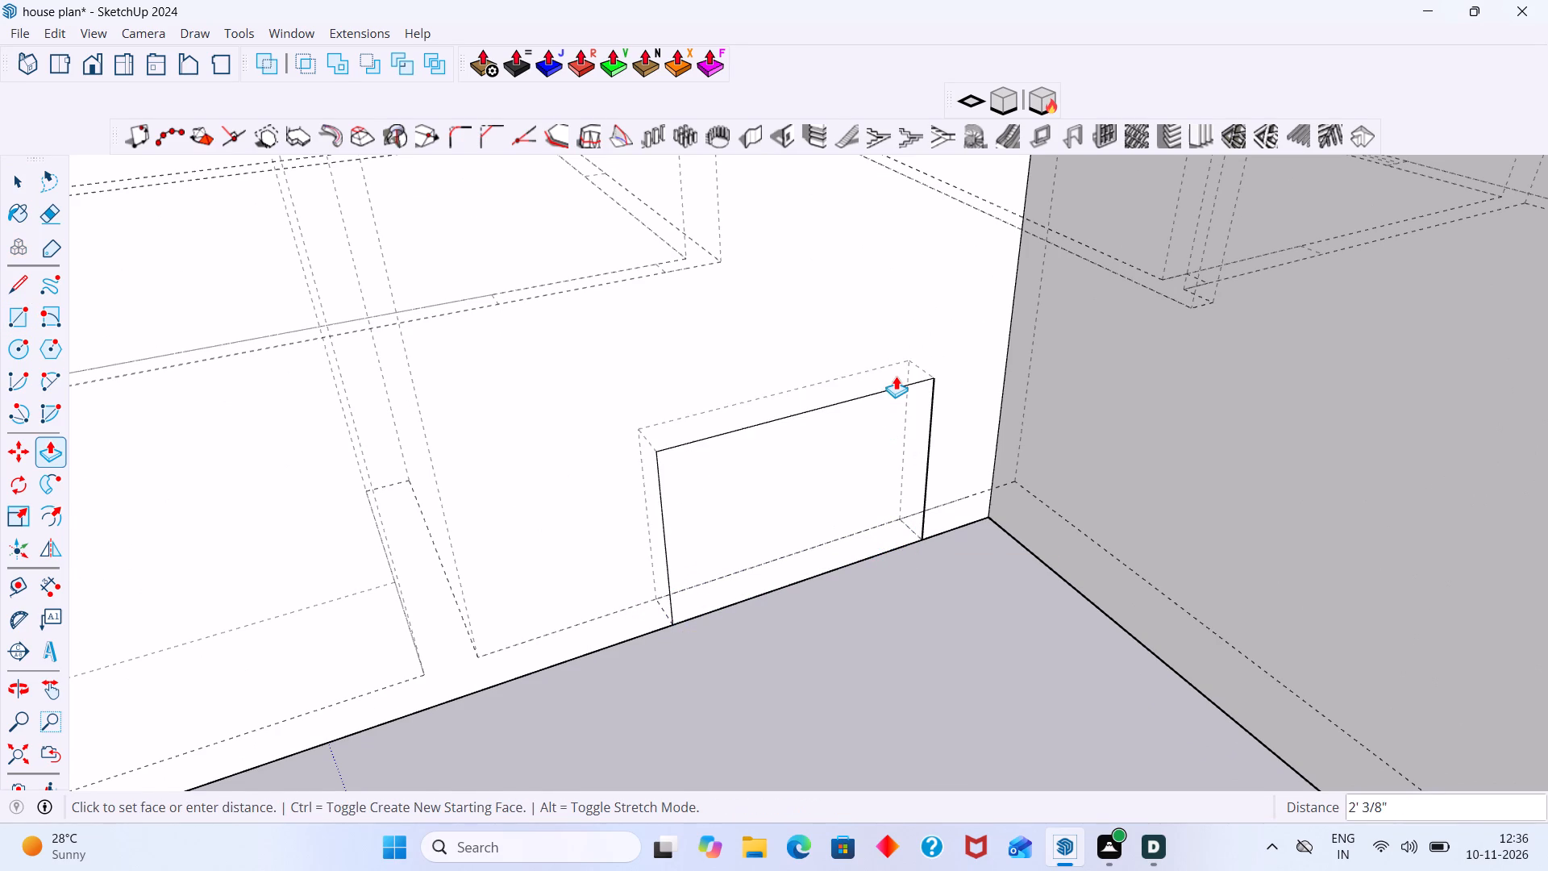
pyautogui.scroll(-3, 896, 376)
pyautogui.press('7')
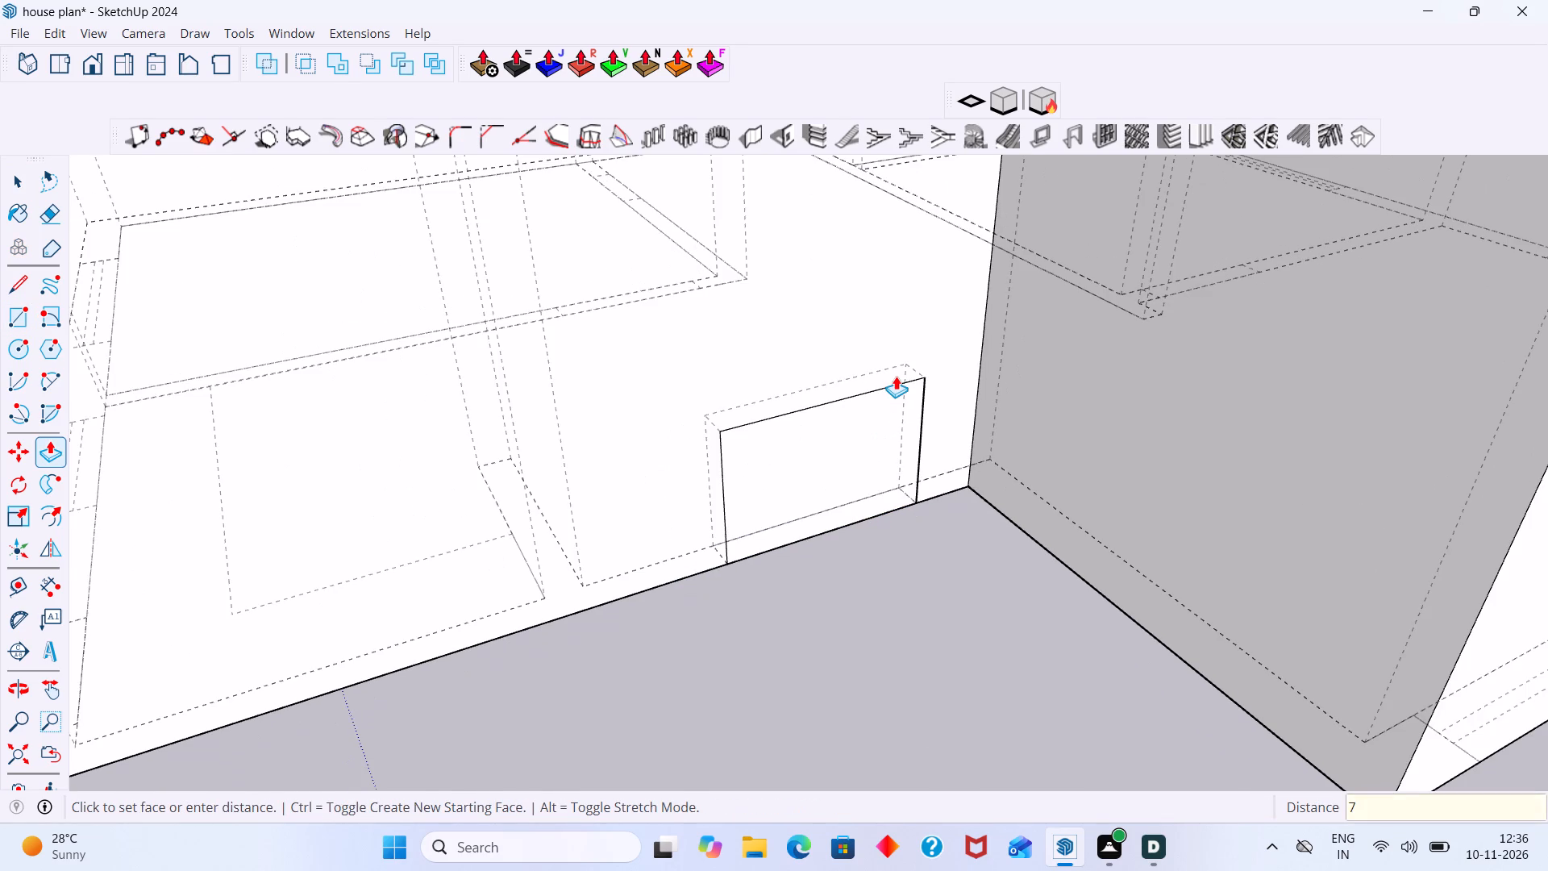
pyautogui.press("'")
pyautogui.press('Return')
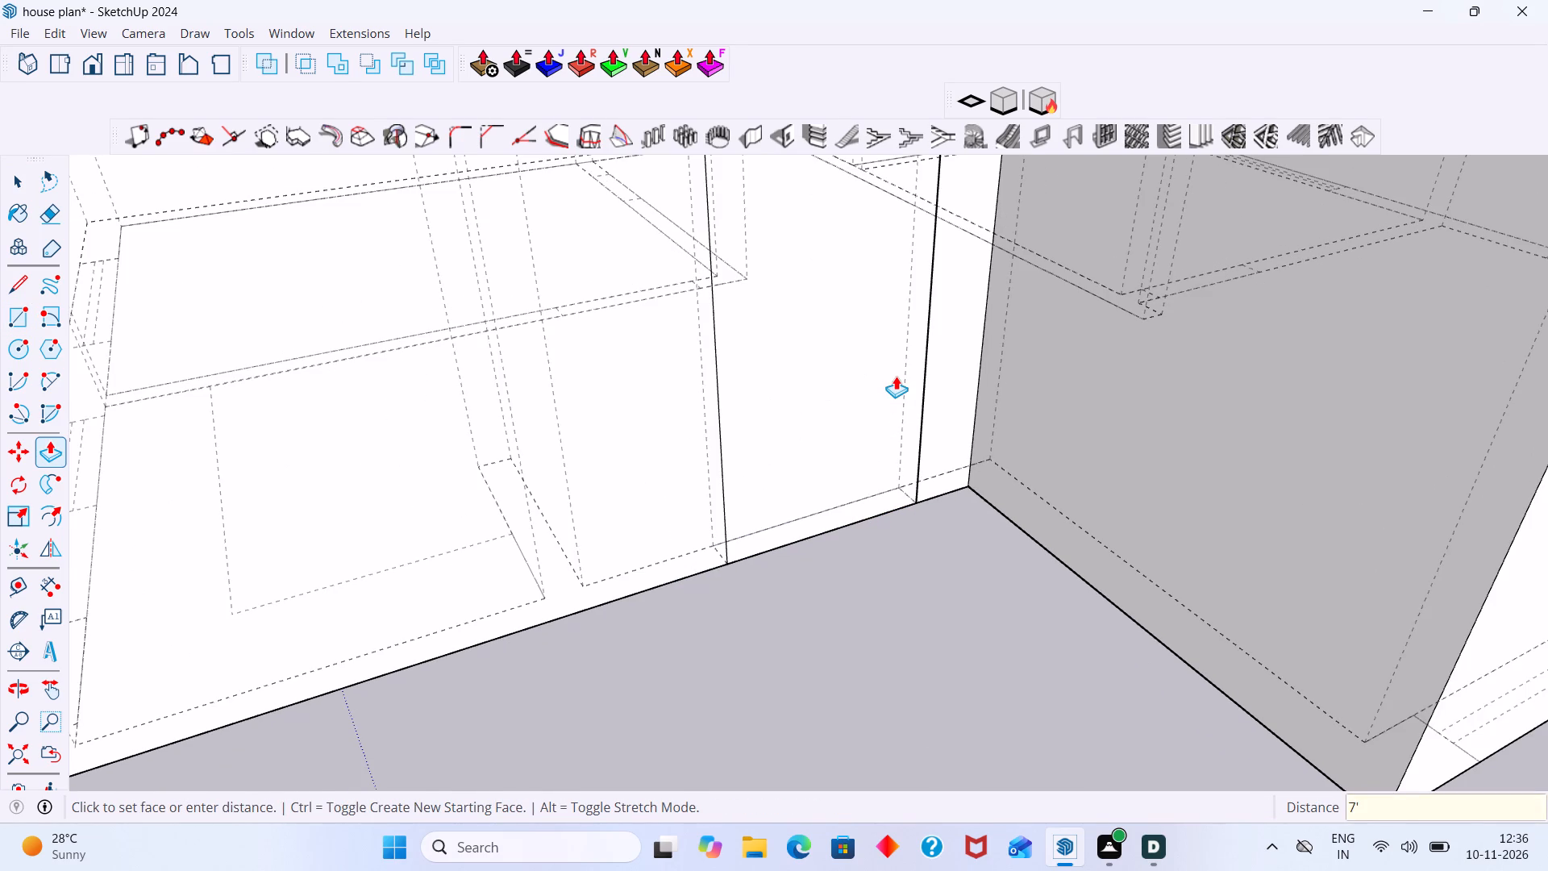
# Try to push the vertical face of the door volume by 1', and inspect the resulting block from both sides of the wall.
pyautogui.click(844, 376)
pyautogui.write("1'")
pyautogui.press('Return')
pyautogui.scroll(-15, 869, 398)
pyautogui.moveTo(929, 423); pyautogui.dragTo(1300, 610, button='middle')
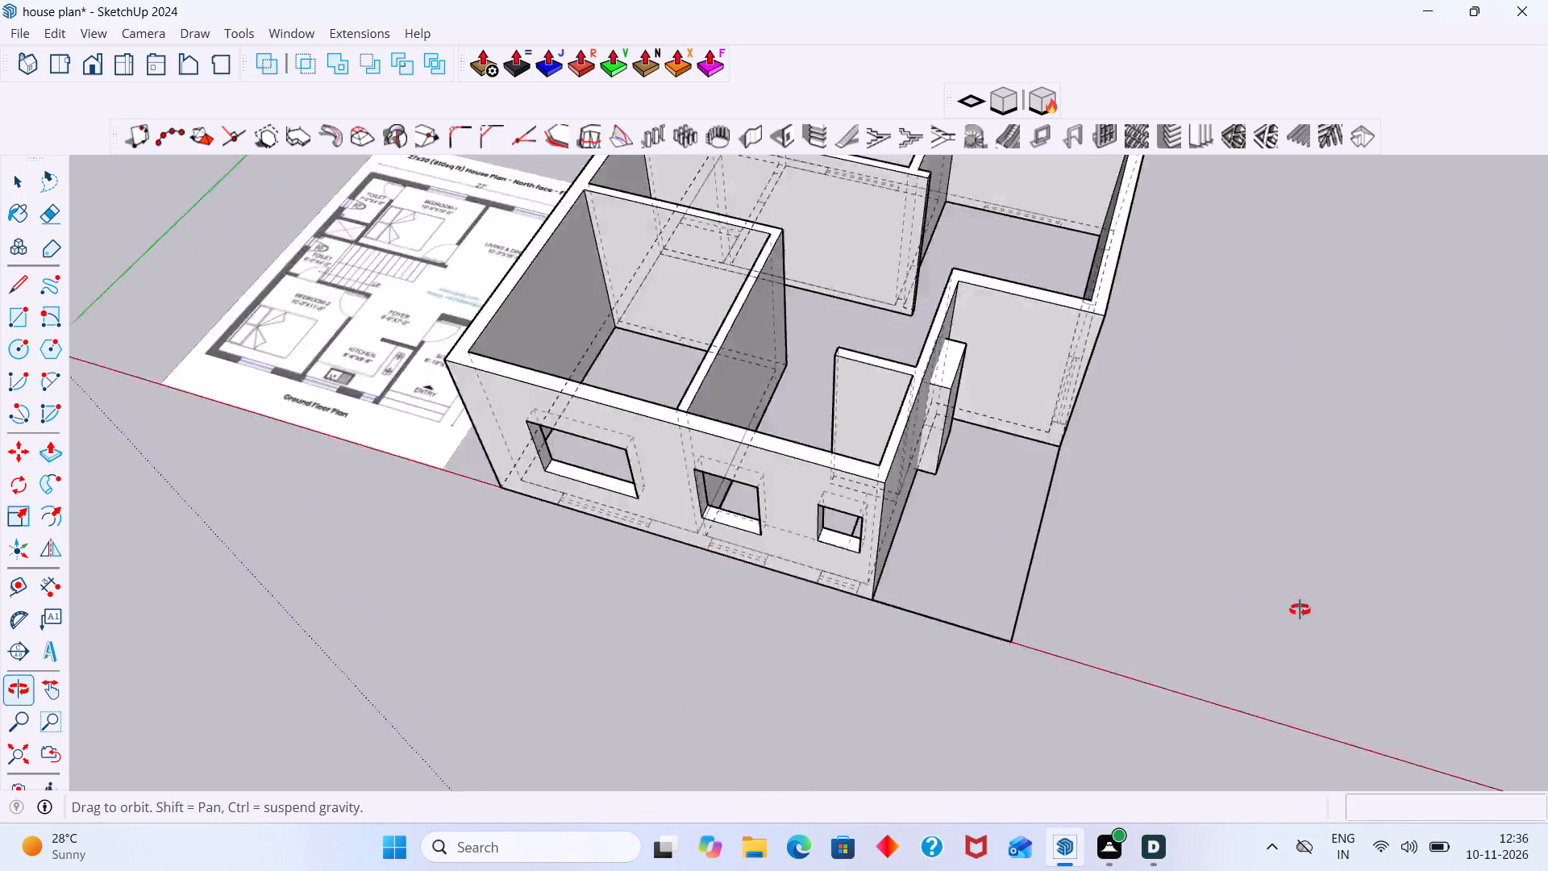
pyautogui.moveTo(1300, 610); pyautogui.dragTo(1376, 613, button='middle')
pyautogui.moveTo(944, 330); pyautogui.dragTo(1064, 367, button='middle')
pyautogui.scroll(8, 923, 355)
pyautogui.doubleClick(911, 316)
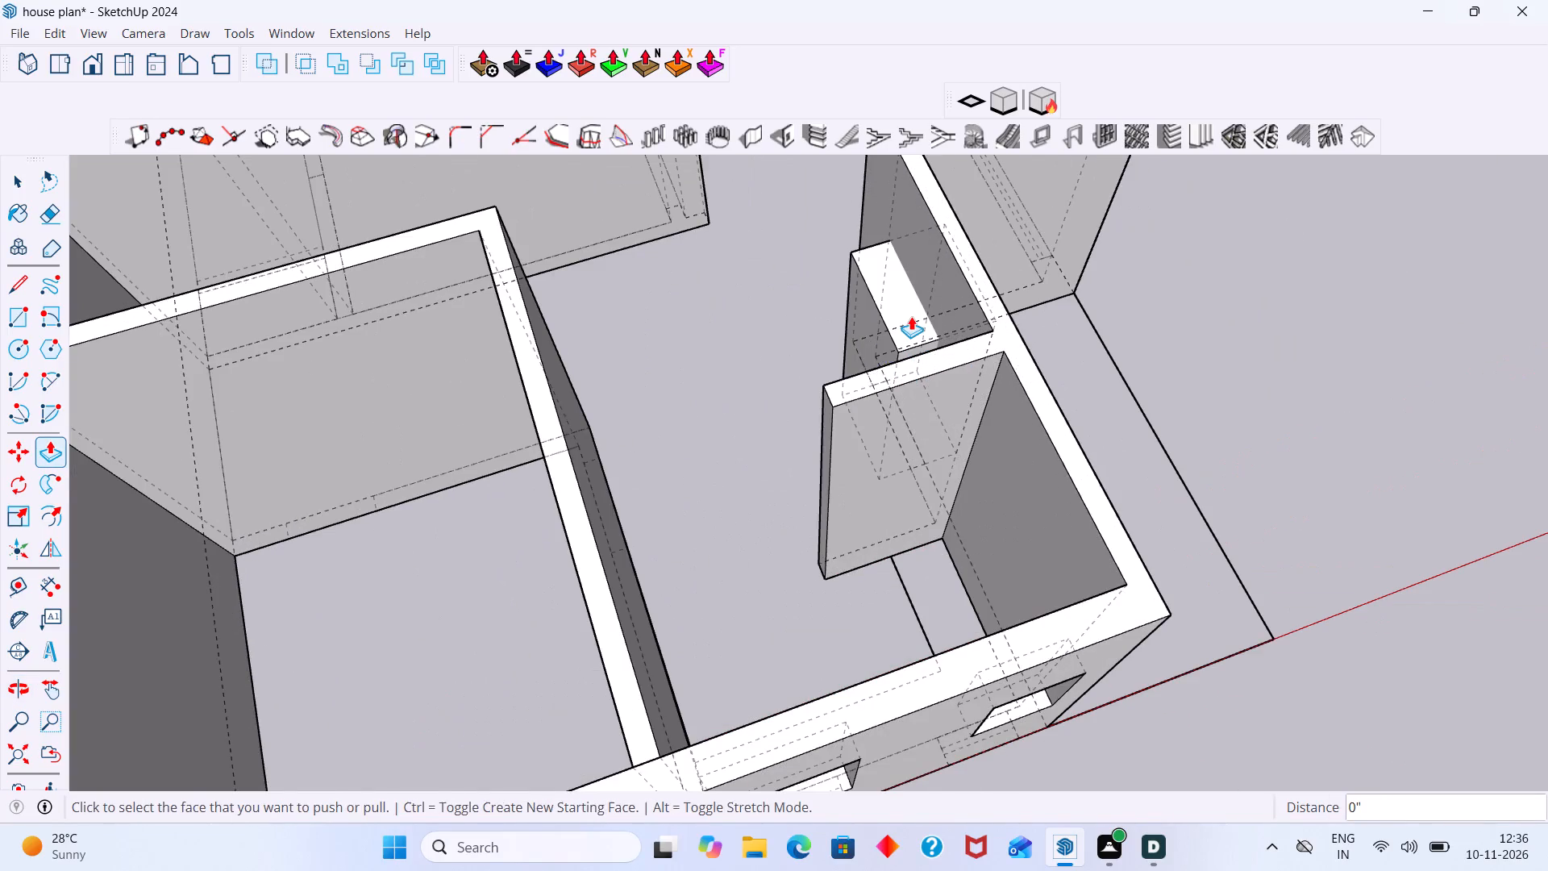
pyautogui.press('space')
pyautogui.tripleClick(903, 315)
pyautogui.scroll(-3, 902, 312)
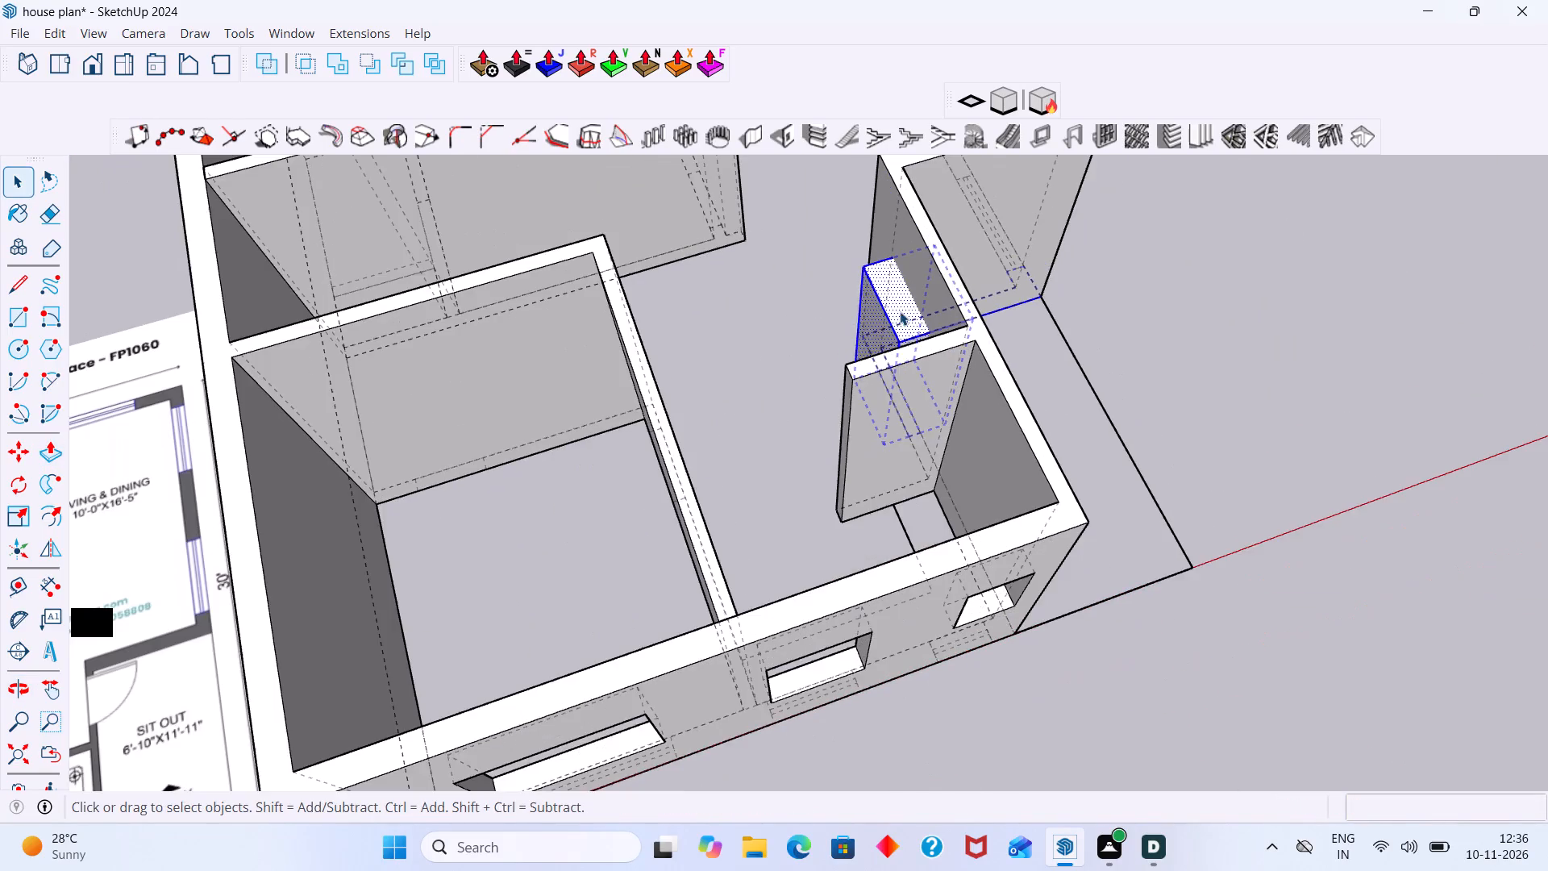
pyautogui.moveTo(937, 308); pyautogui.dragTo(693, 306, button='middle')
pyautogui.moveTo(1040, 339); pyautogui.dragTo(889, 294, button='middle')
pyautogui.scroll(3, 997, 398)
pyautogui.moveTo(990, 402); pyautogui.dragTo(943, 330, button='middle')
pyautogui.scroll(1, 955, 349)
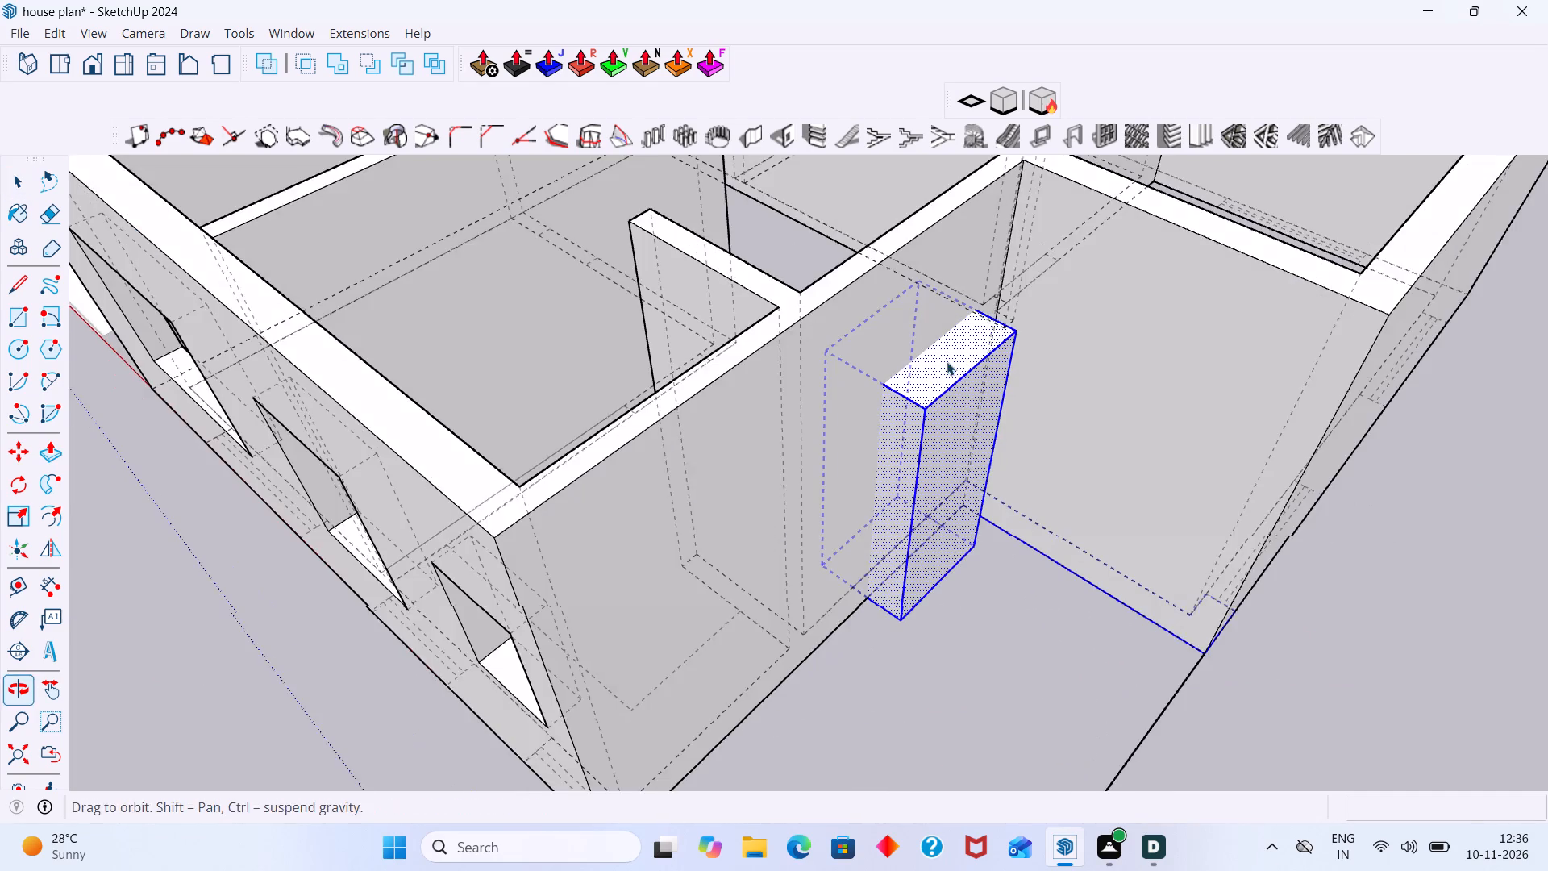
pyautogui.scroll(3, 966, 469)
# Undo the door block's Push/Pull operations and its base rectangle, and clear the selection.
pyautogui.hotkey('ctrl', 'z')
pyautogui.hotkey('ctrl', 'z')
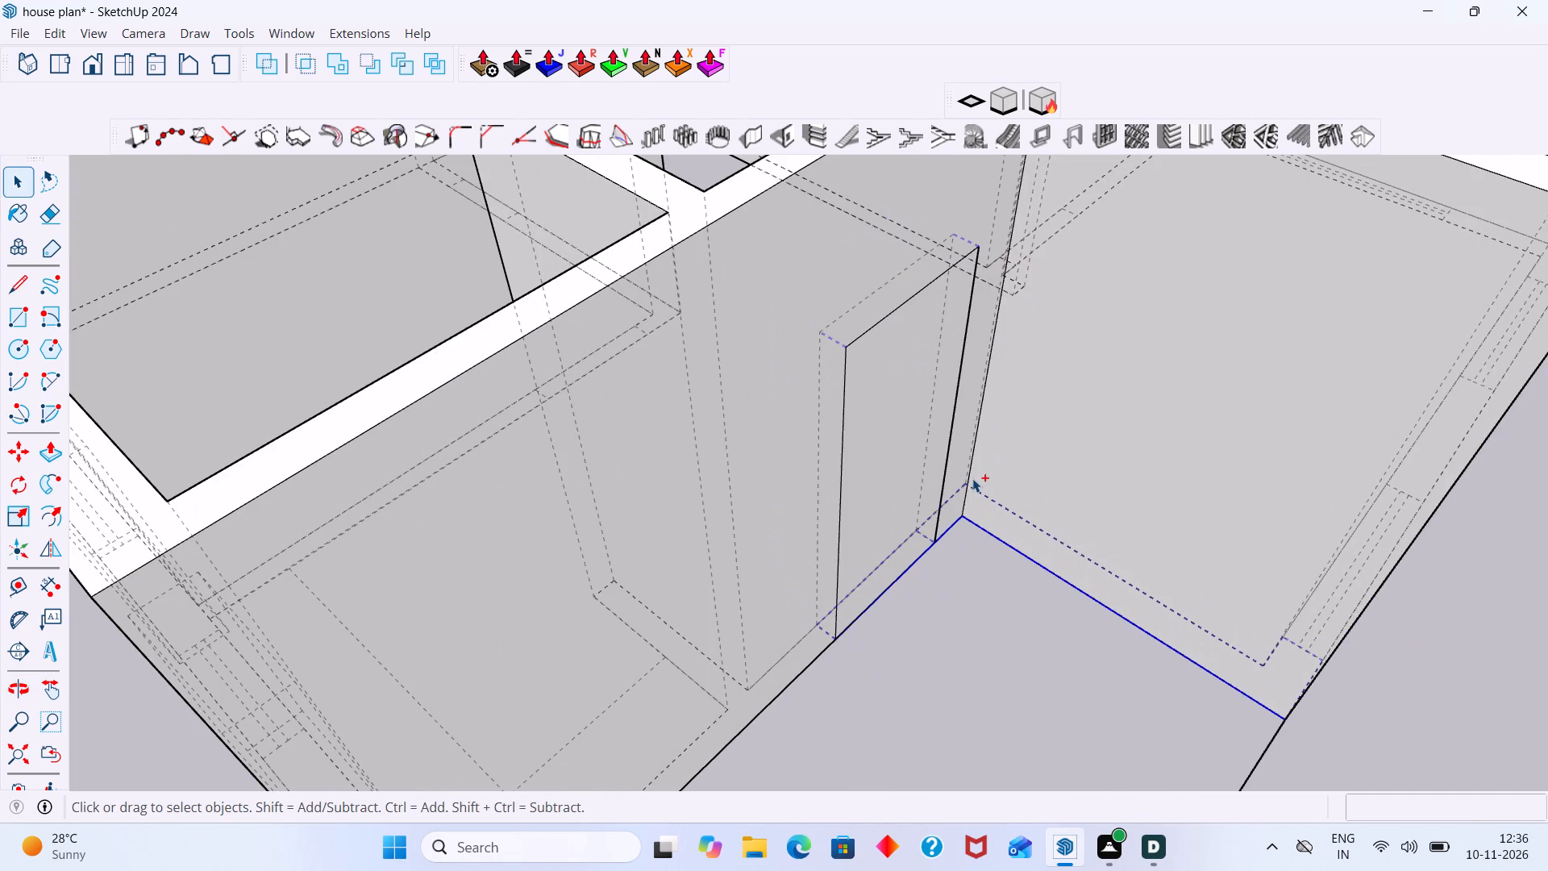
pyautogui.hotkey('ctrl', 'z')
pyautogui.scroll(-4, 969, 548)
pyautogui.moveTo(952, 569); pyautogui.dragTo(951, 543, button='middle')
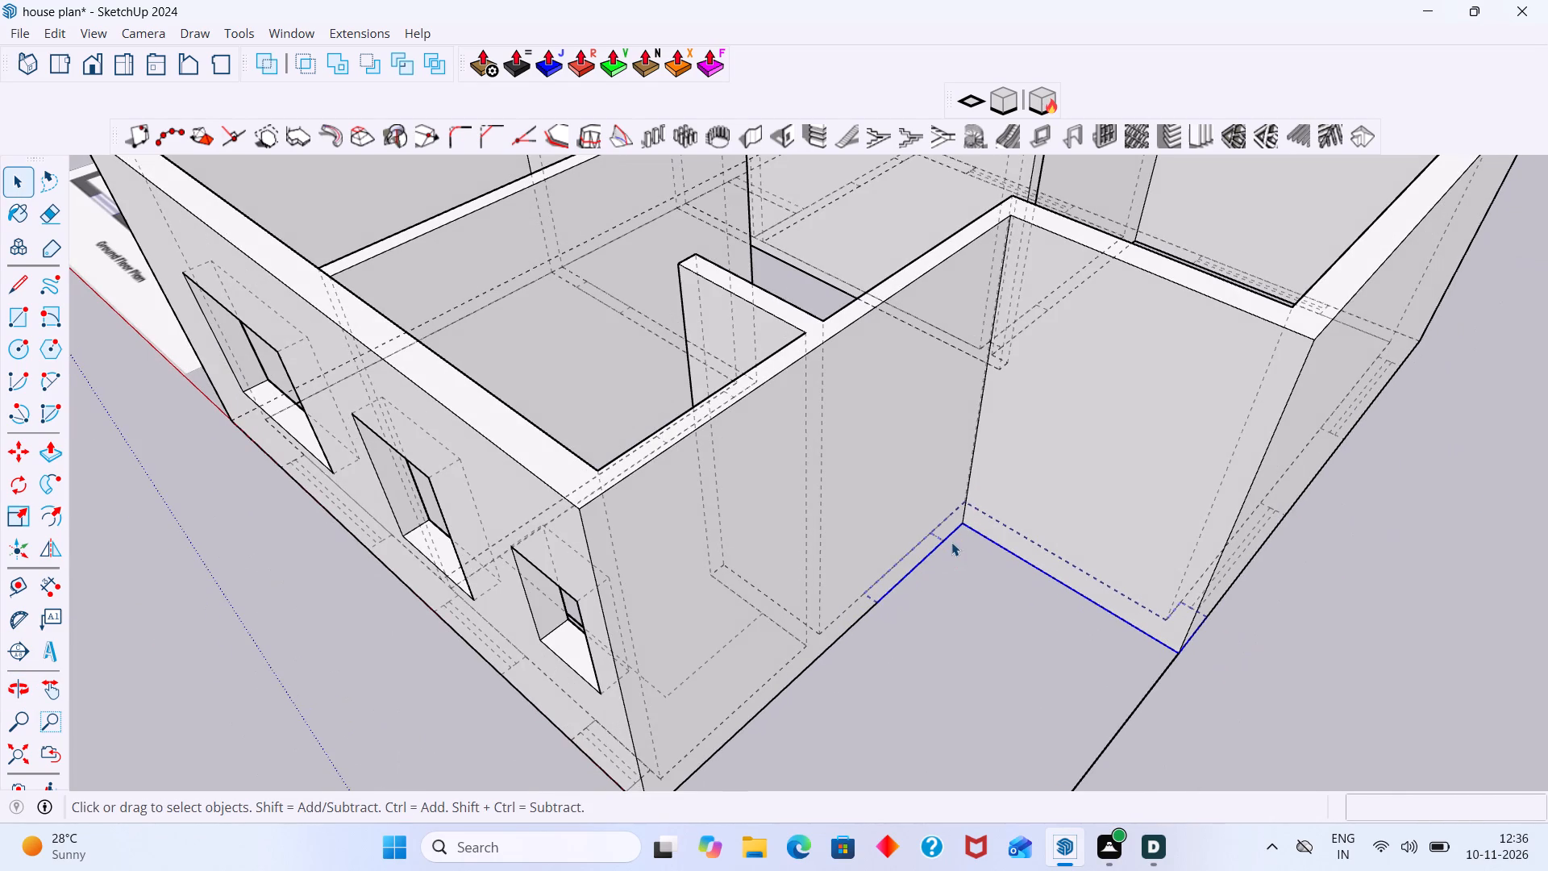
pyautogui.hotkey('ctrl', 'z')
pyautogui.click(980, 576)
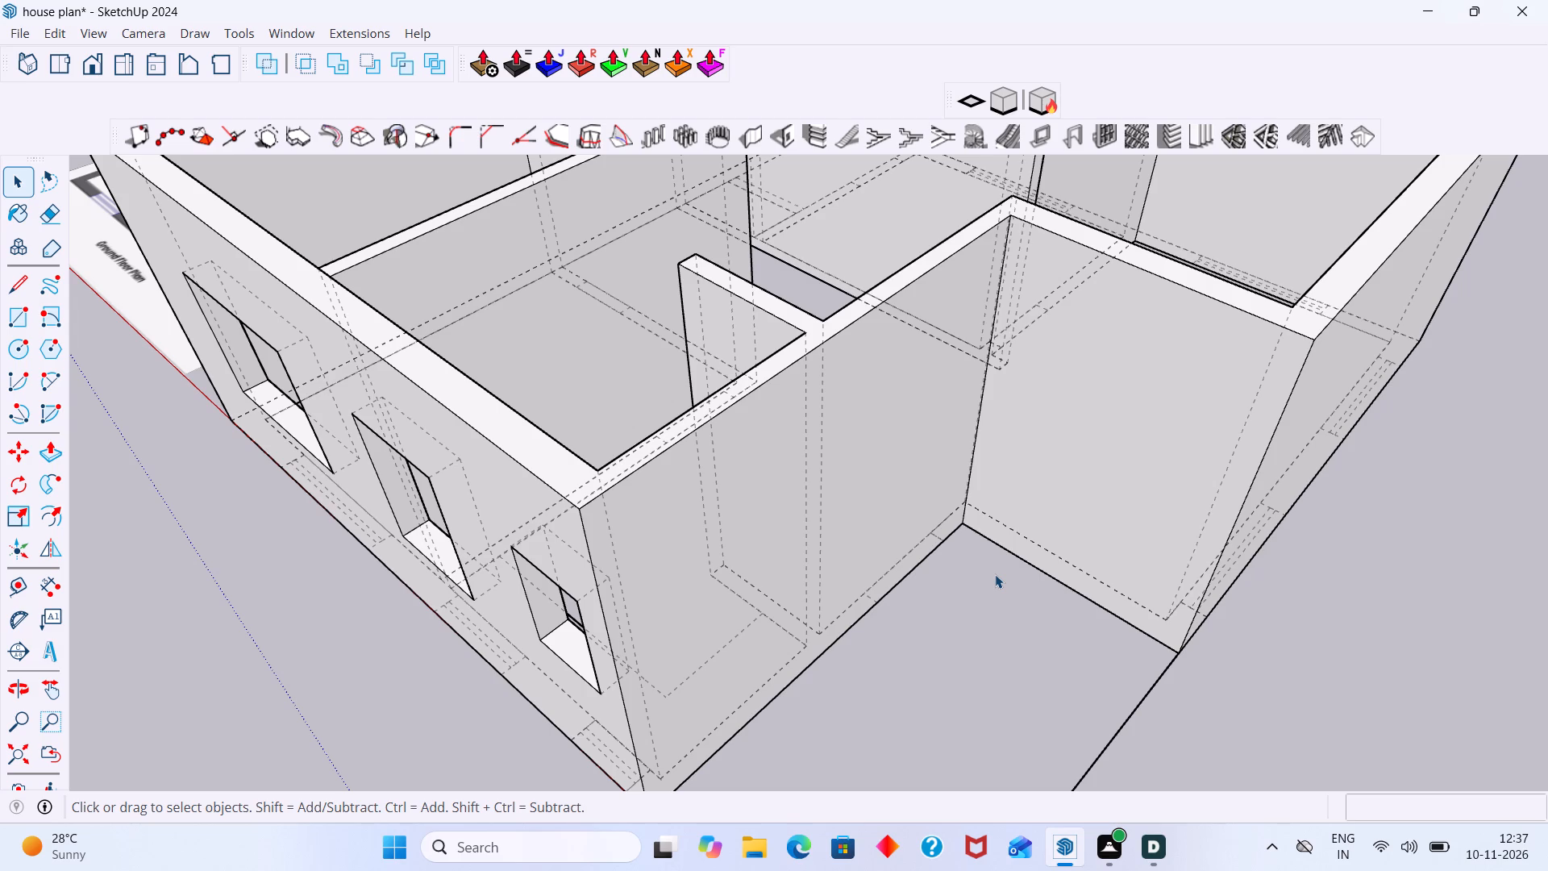
# Place vertical guides at the door's two sides on the sit-out wall, about 11" from the inner corner and 3' further along.
pyautogui.scroll(-3, 1042, 604)
pyautogui.moveTo(1042, 611); pyautogui.dragTo(925, 607, button='middle')
pyautogui.scroll(-3, 938, 607)
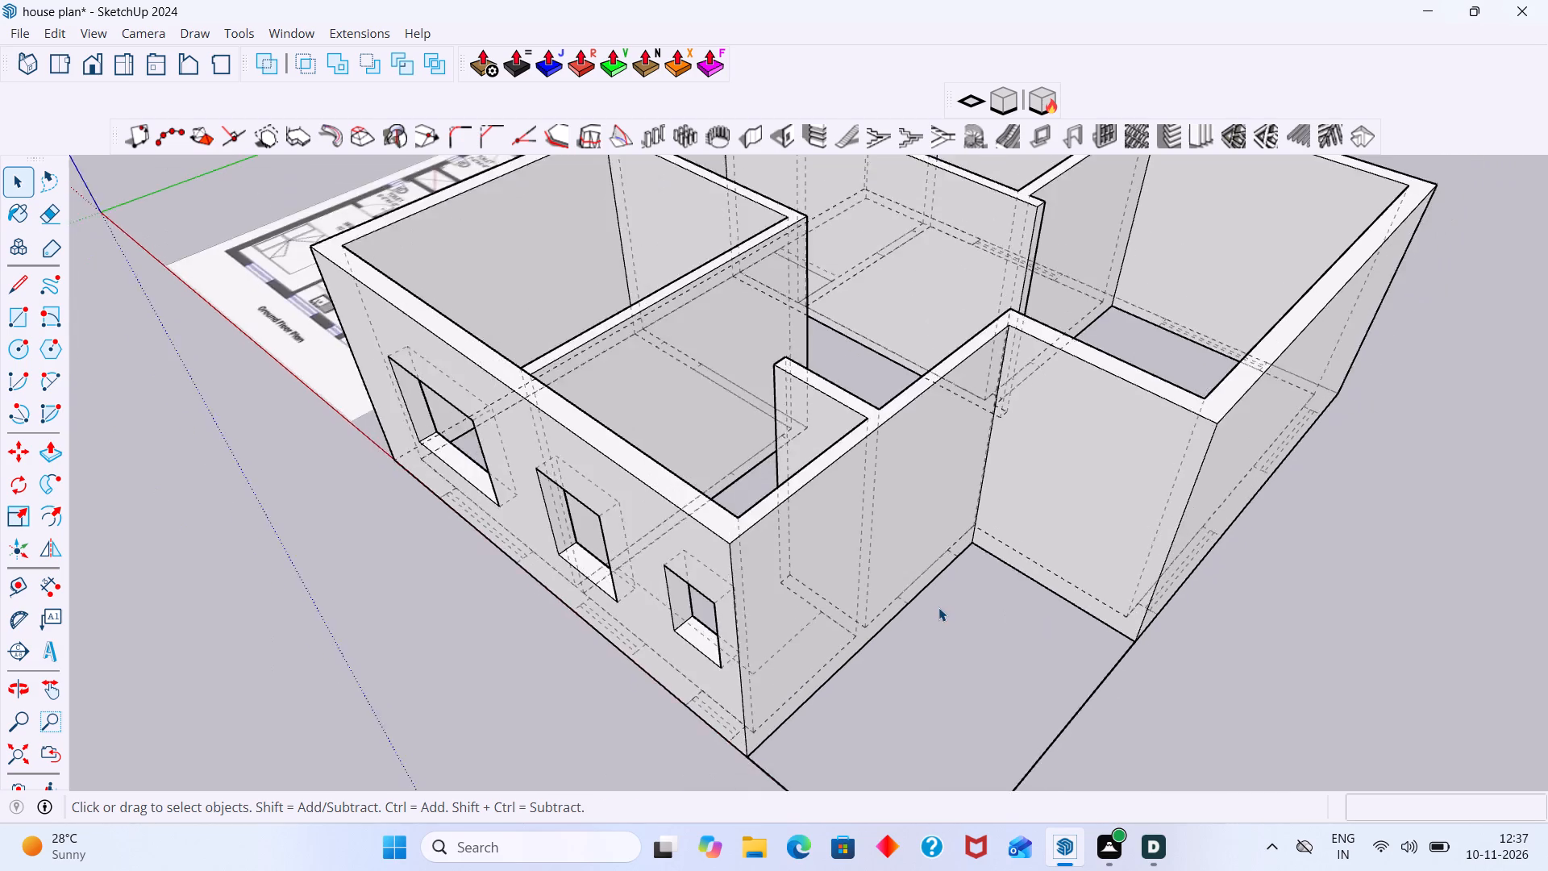
pyautogui.scroll(-4, 938, 607)
pyautogui.moveTo(927, 609); pyautogui.dragTo(725, 604, button='middle')
pyautogui.scroll(6, 938, 585)
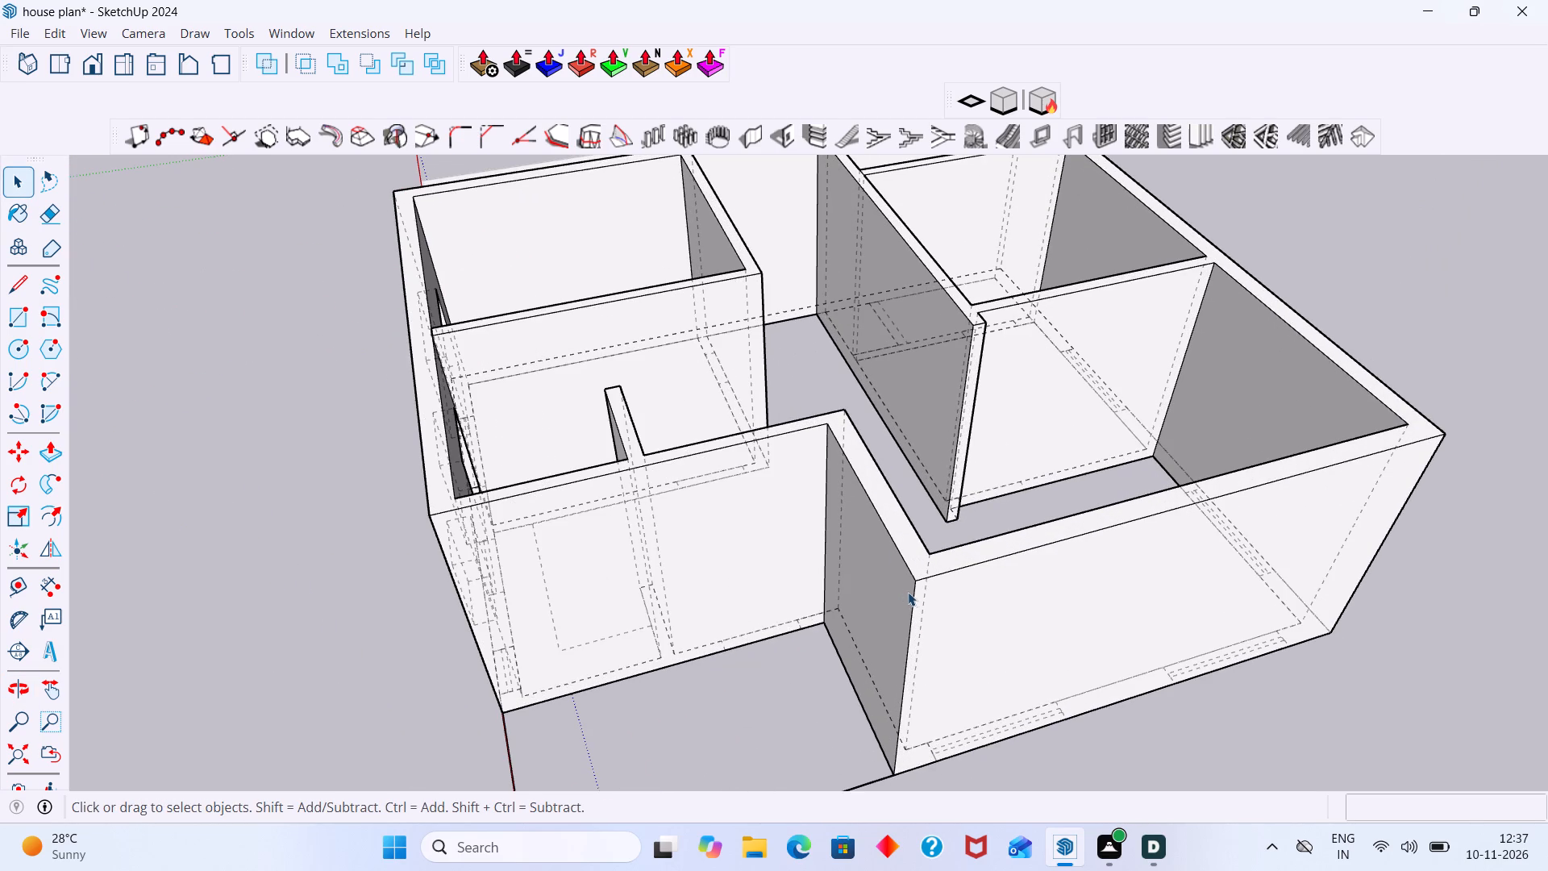
pyautogui.press('t')
pyautogui.scroll(4, 859, 598)
pyautogui.moveTo(822, 606); pyautogui.dragTo(901, 611, button='middle')
pyautogui.scroll(3, 901, 600)
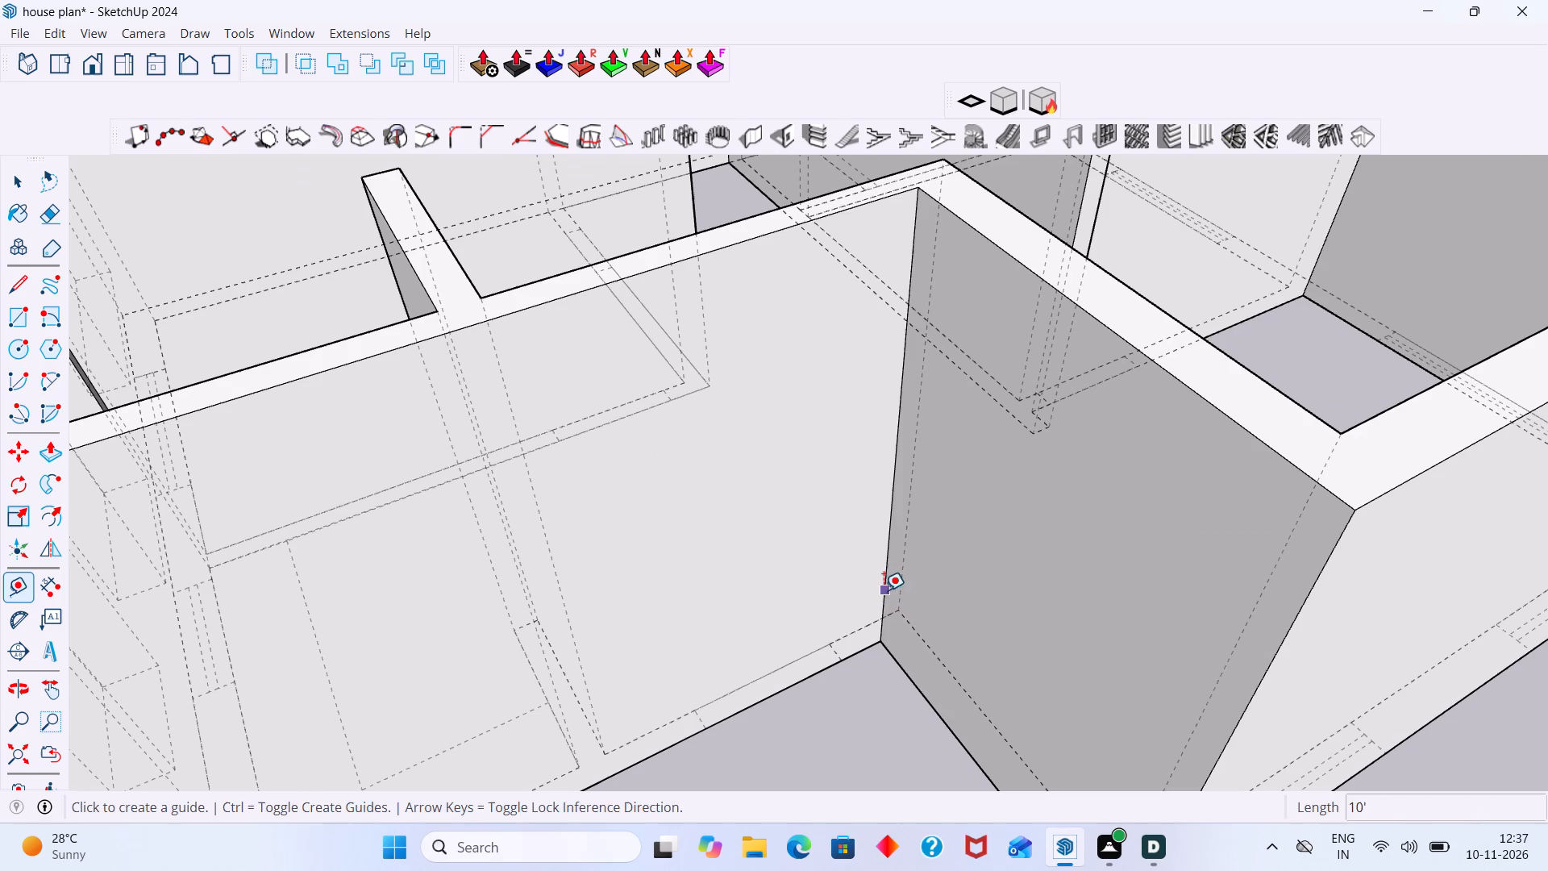
pyautogui.click(884, 589)
pyautogui.click(842, 658)
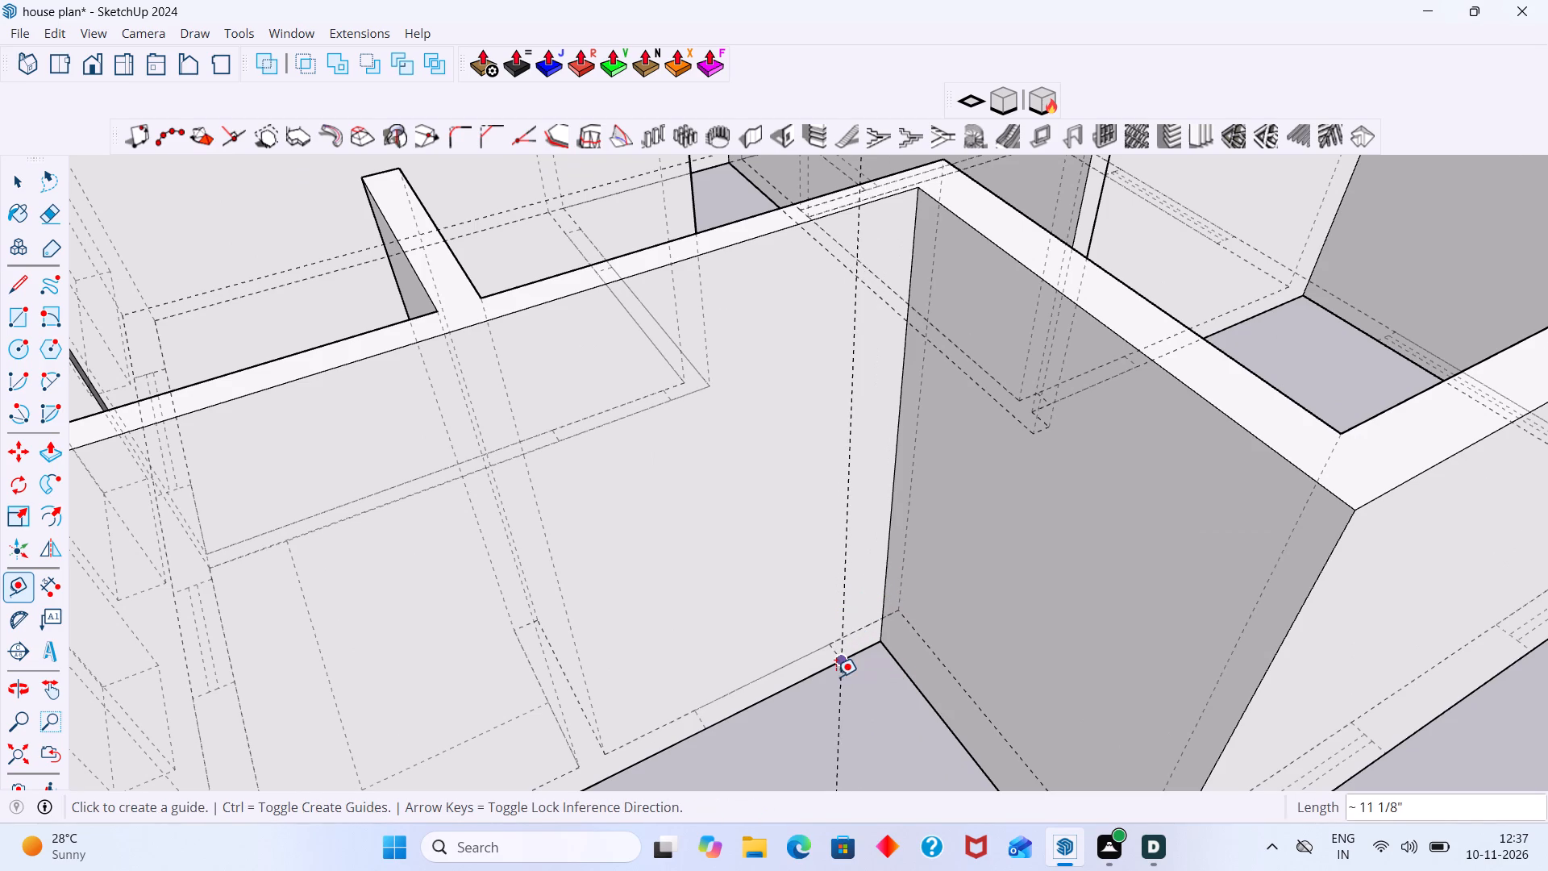
pyautogui.click(836, 681)
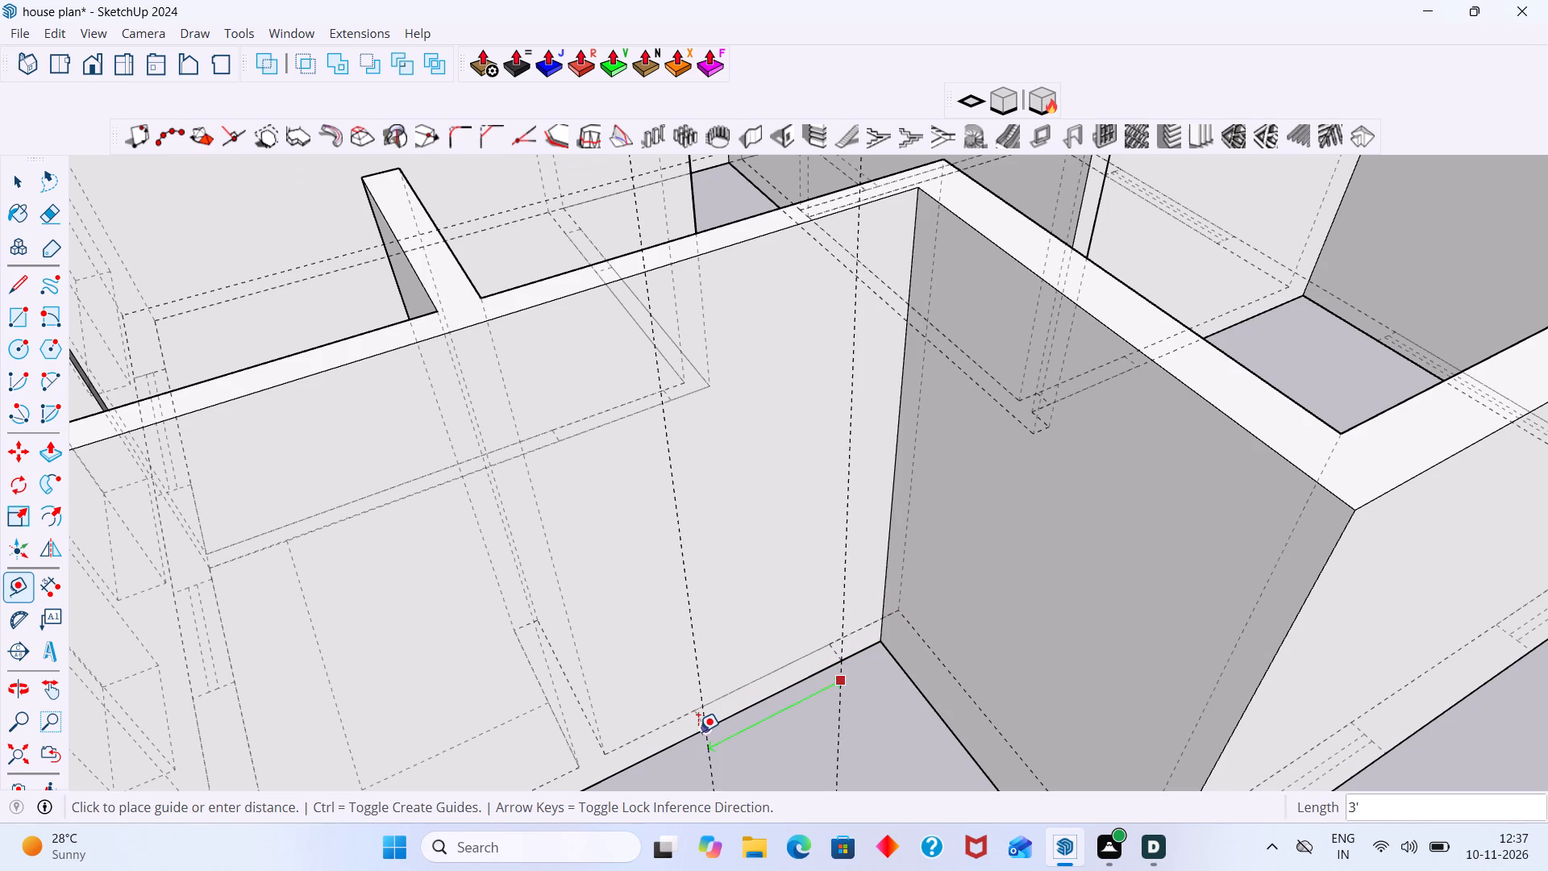
pyautogui.click(699, 730)
pyautogui.press('space')
# Place a horizontal guide 7' above the base edge of the sit-out wall.
pyautogui.moveTo(802, 646); pyautogui.dragTo(747, 659, button='middle')
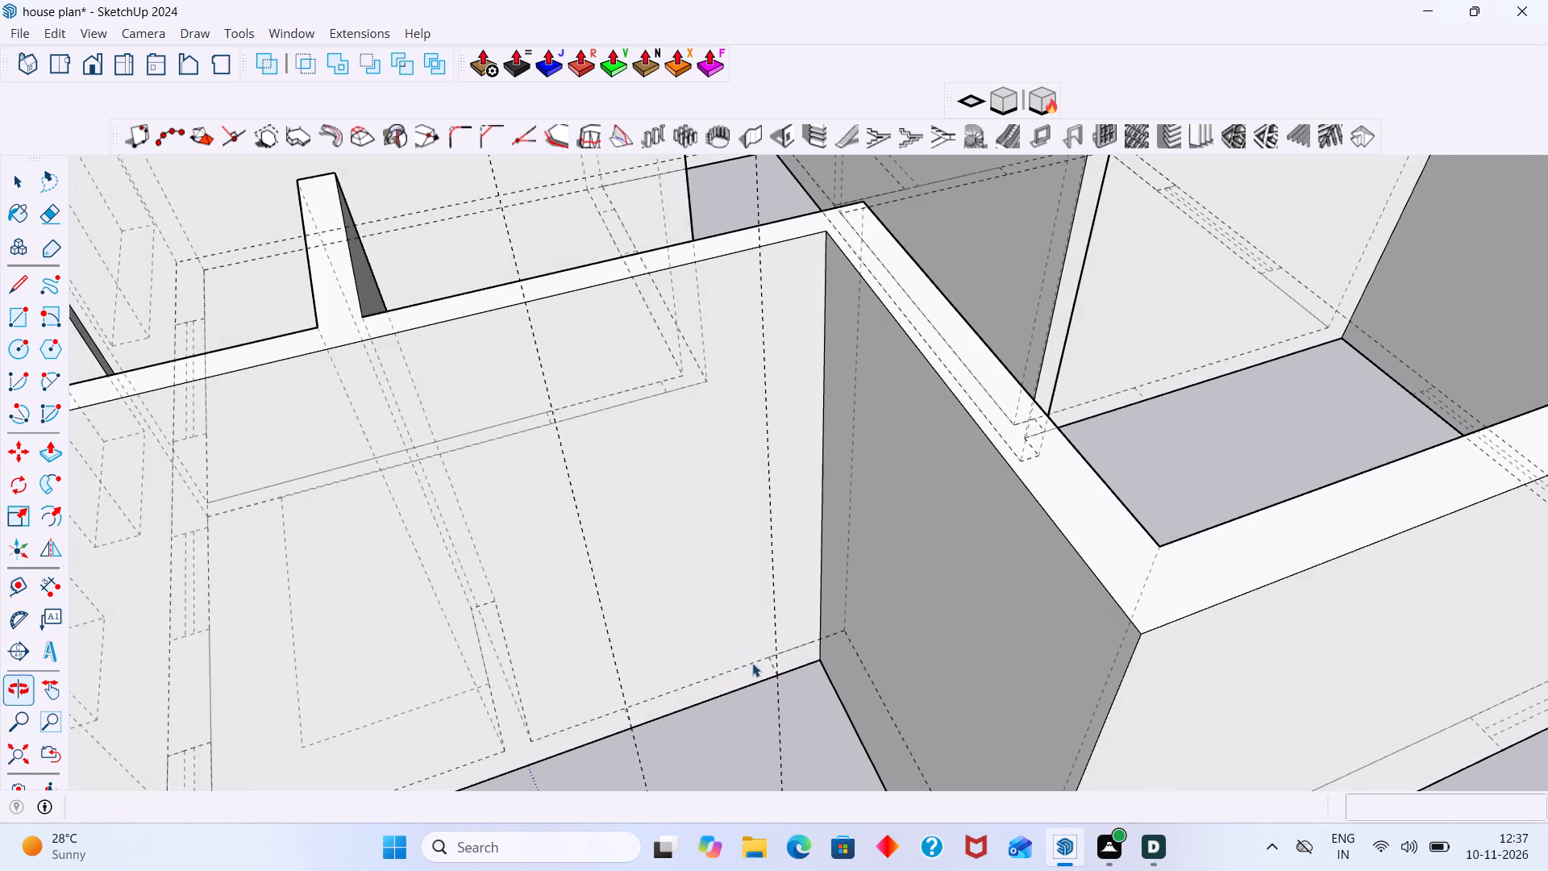
pyautogui.press('t')
pyautogui.click(743, 691)
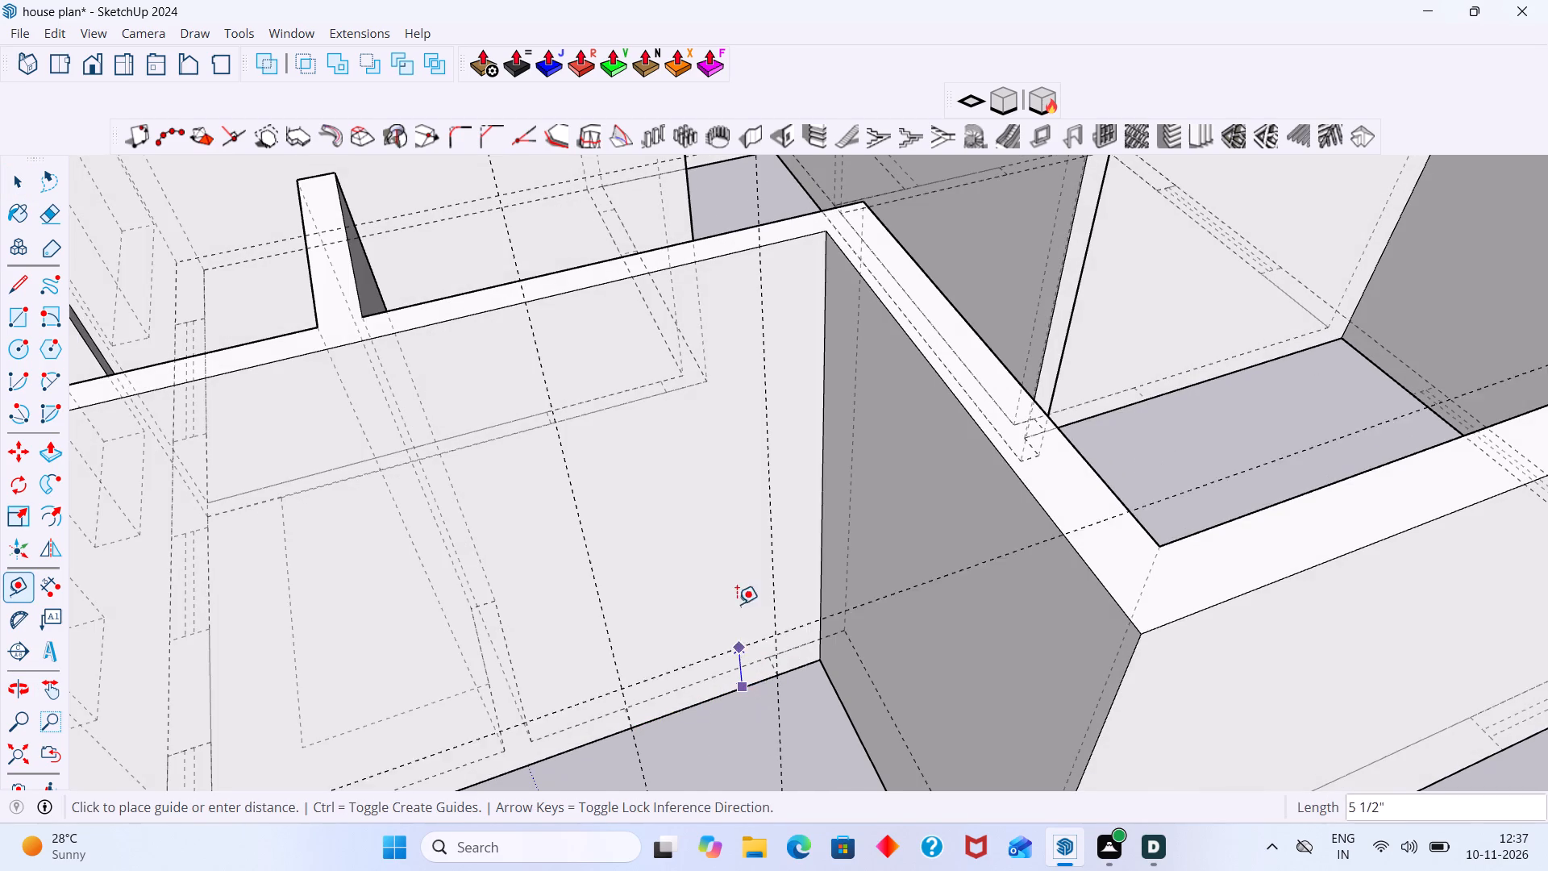
pyautogui.write("7'")
pyautogui.press('Return')
pyautogui.press('space')
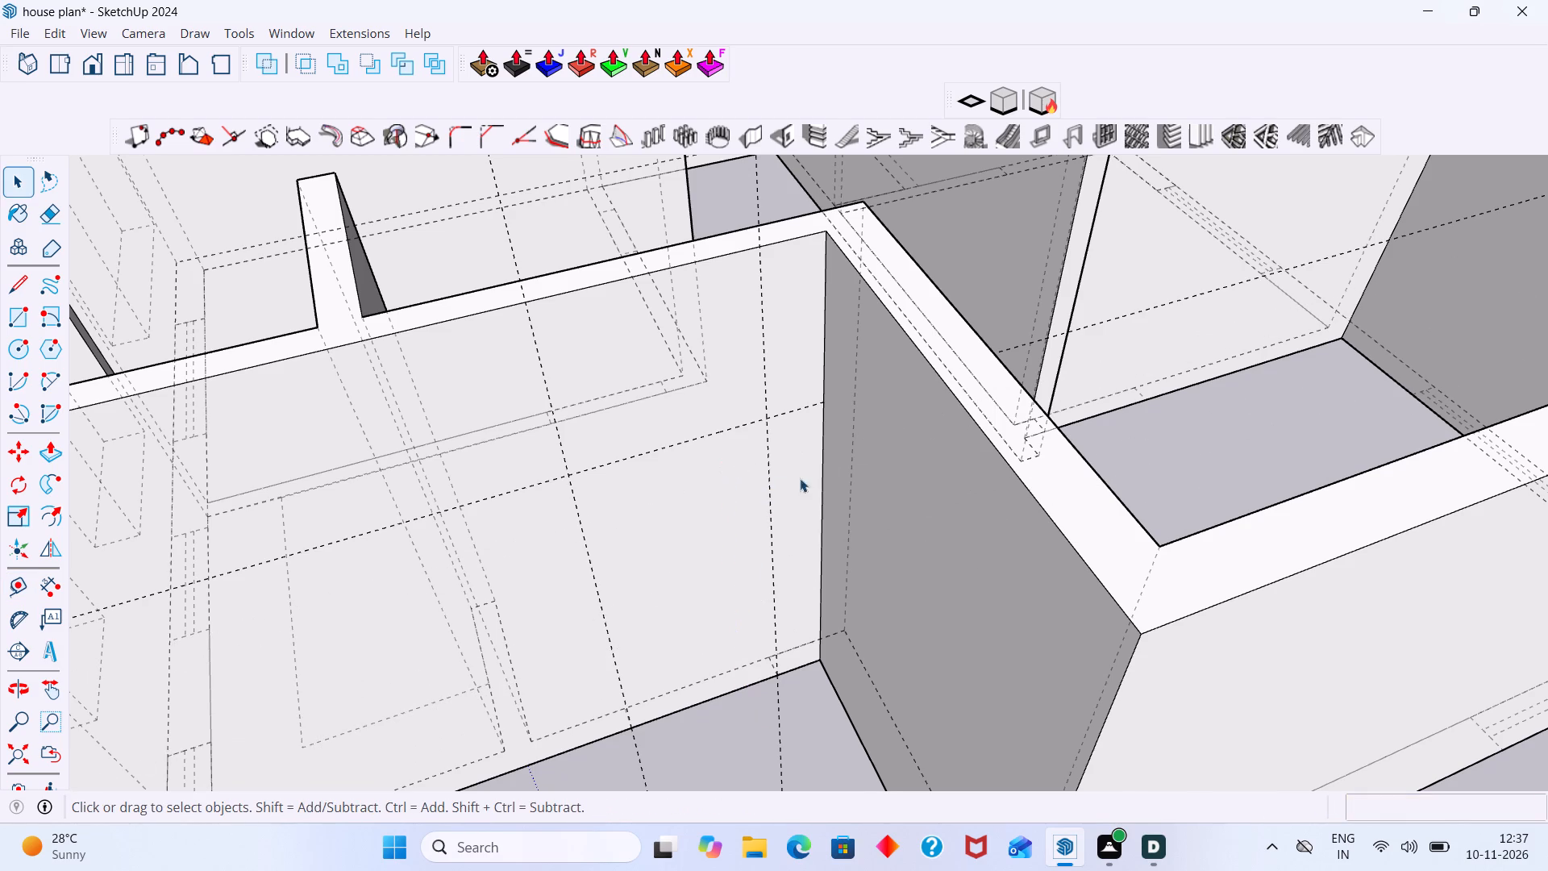
# Set the wall opening height to 7' and cut the 3' wide door opening where the far vertical guide meets the wall's base.
pyautogui.scroll(-2, 798, 478)
pyautogui.click(789, 135)
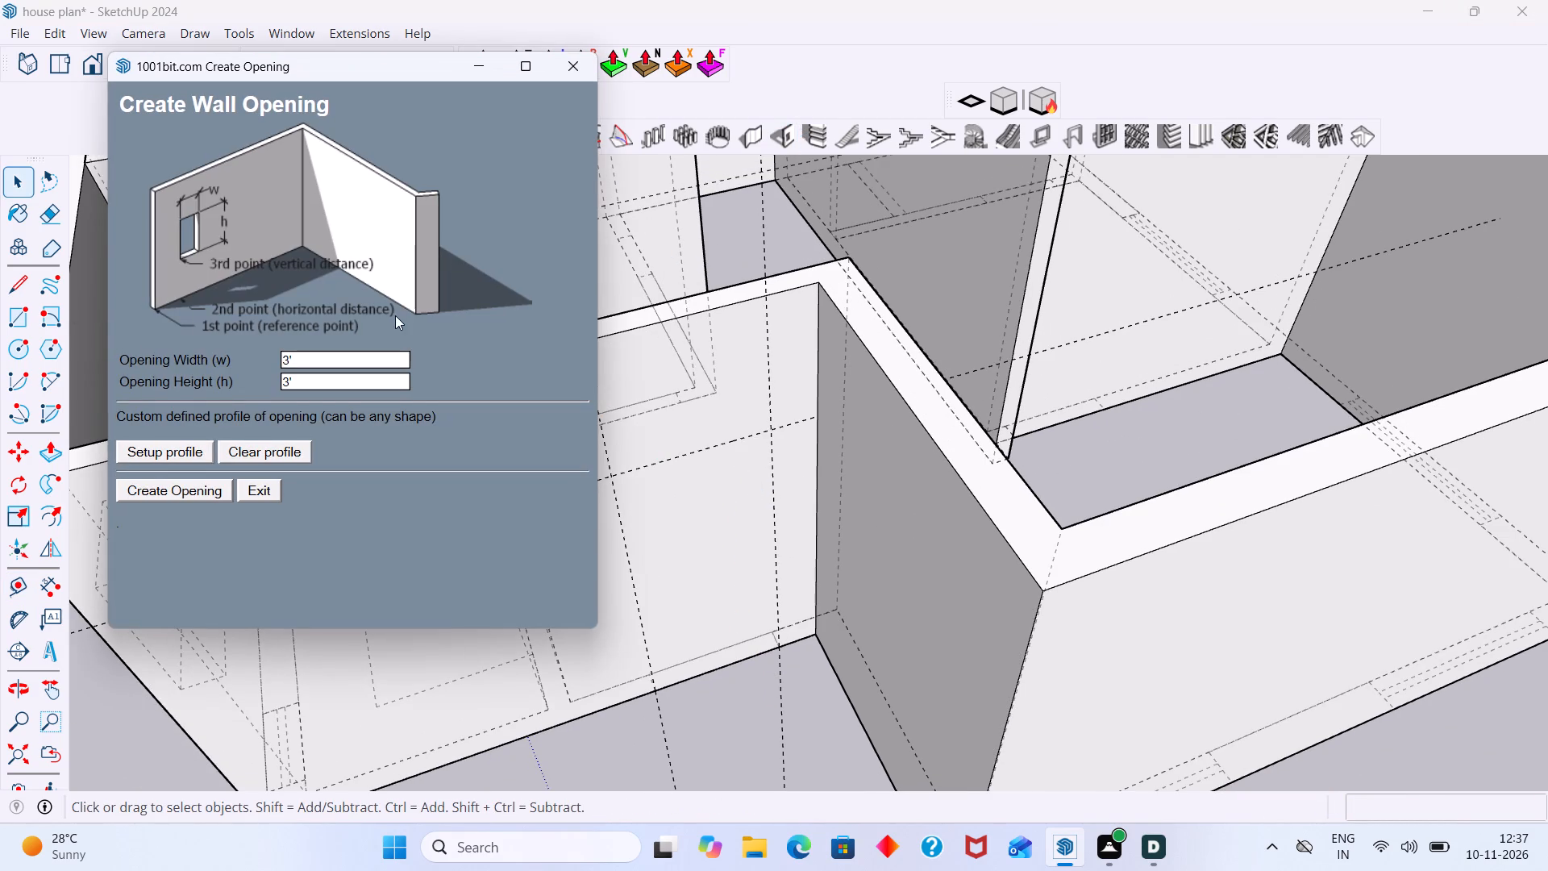
pyautogui.click(299, 382)
pyautogui.press('7')
pyautogui.click(299, 382)
pyautogui.press("'")
pyautogui.click(196, 495)
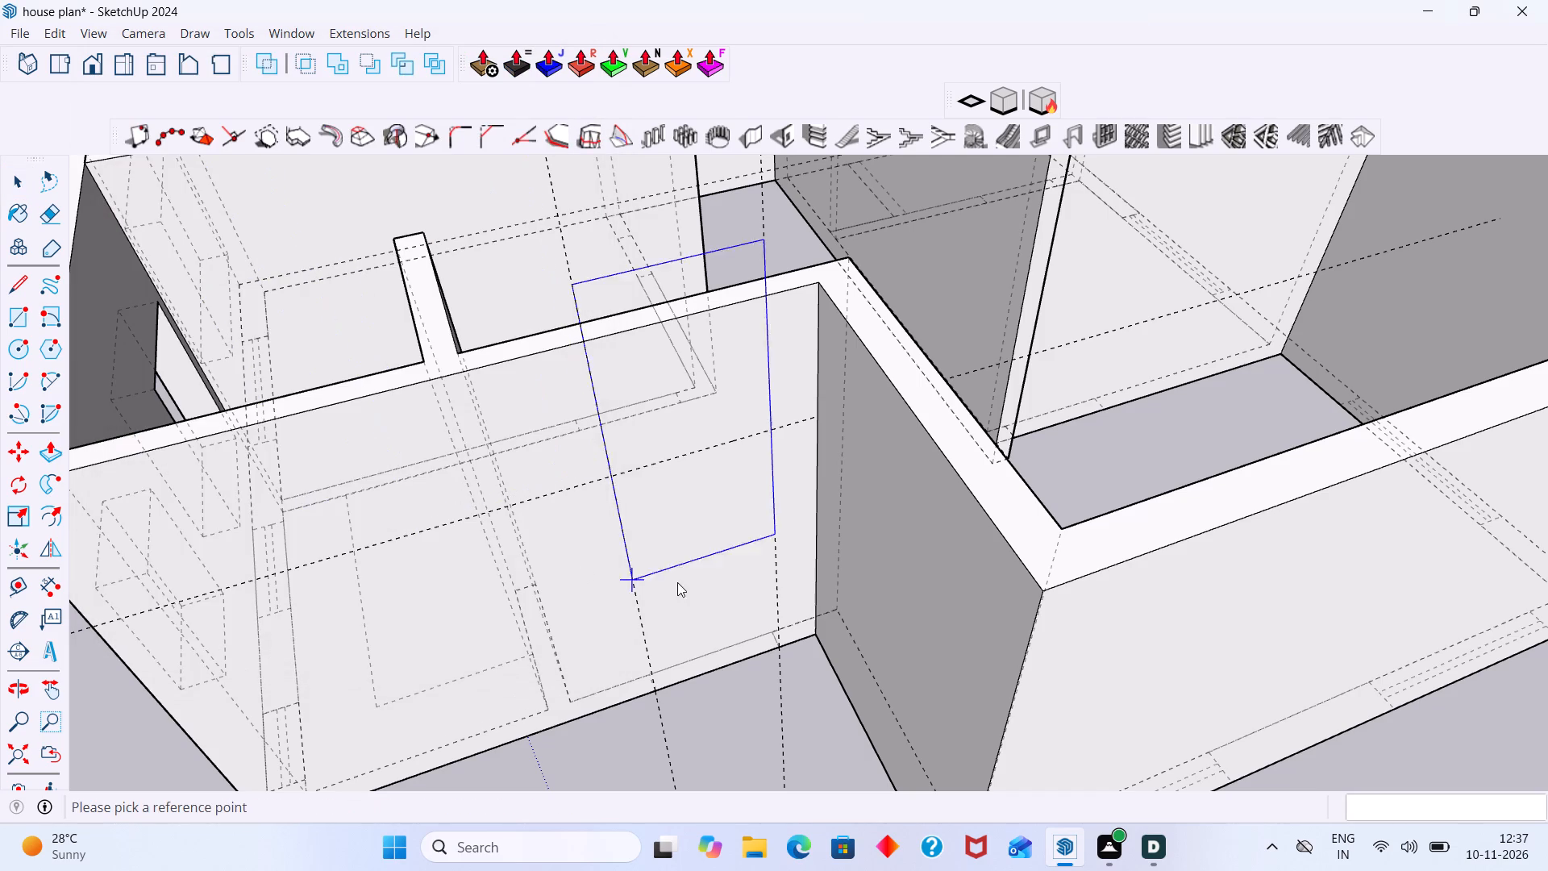
pyautogui.doubleClick(657, 688)
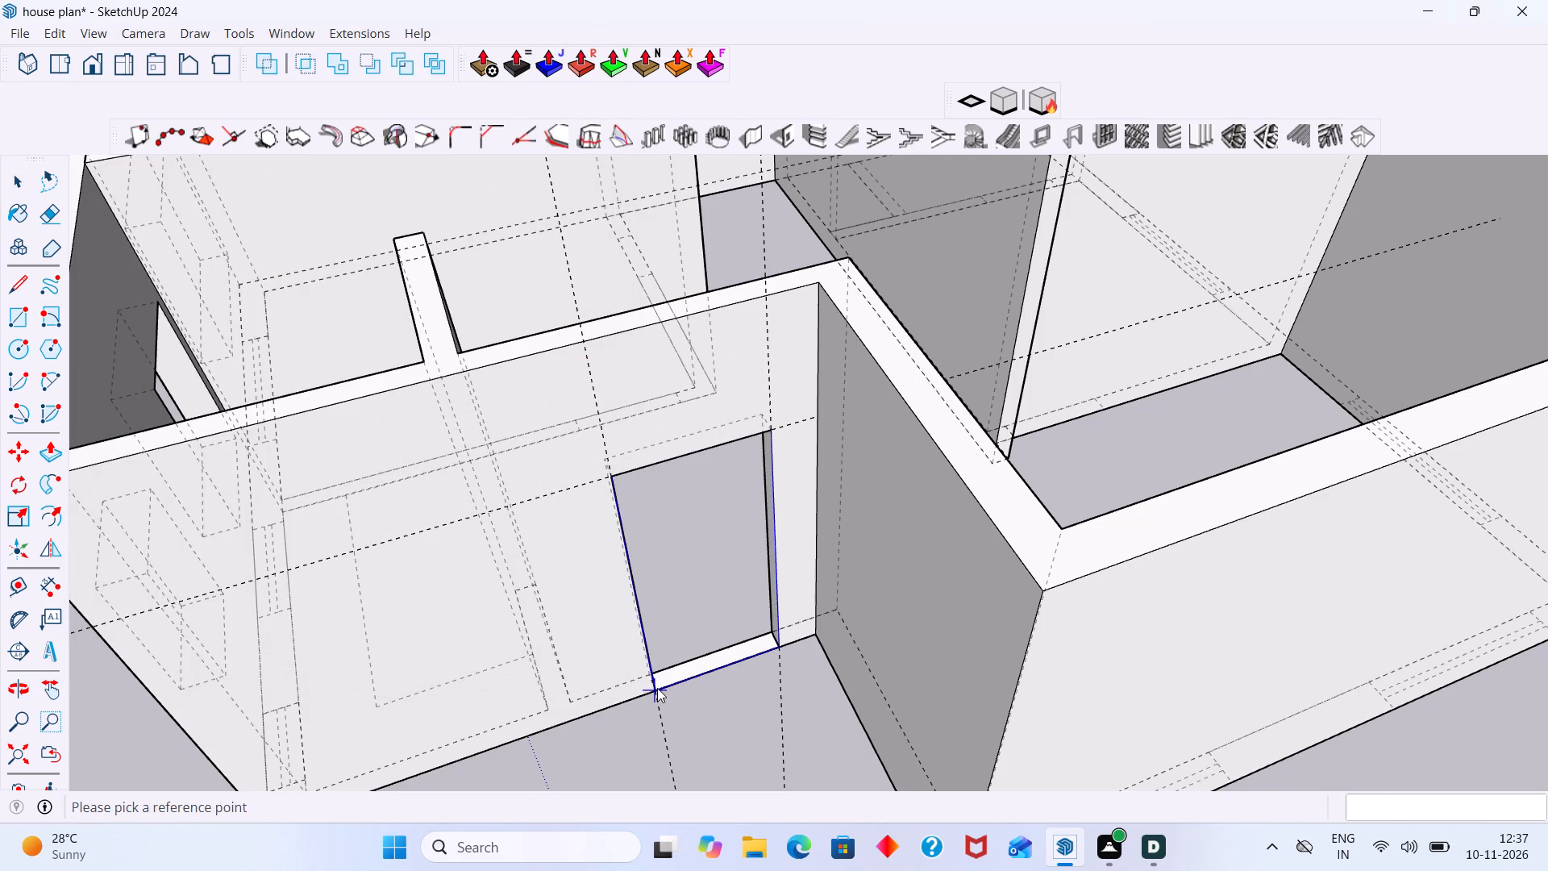
pyautogui.press('space')
pyautogui.click(732, 723)
# Inside the wall group, delete the front and back bottom edges of the sit-out door opening to remove its threshold face.
pyautogui.scroll(-2, 732, 674)
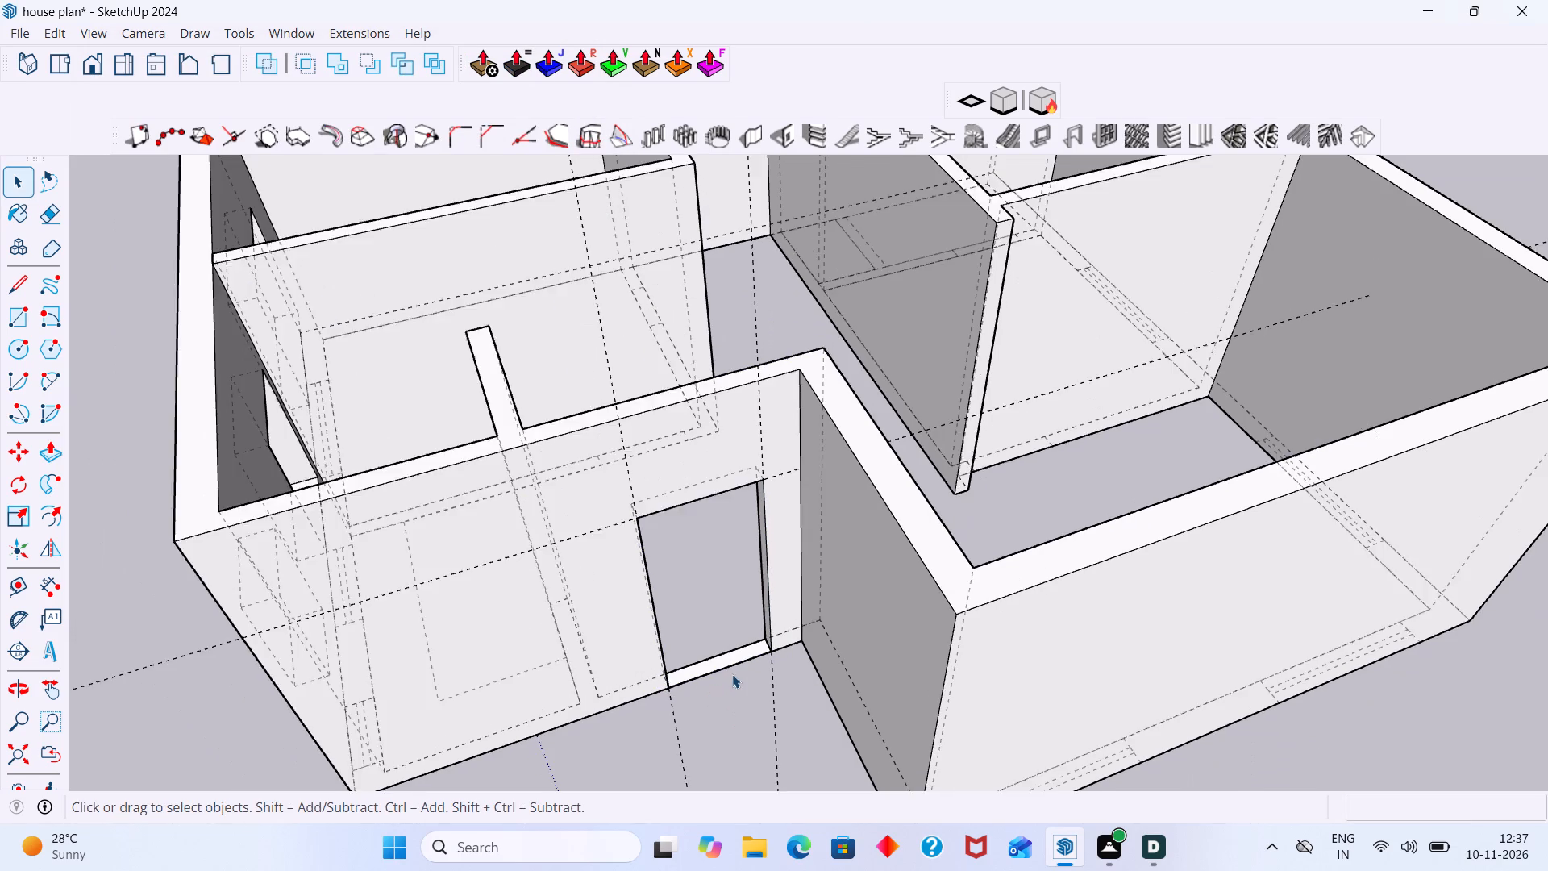
pyautogui.scroll(-1, 732, 674)
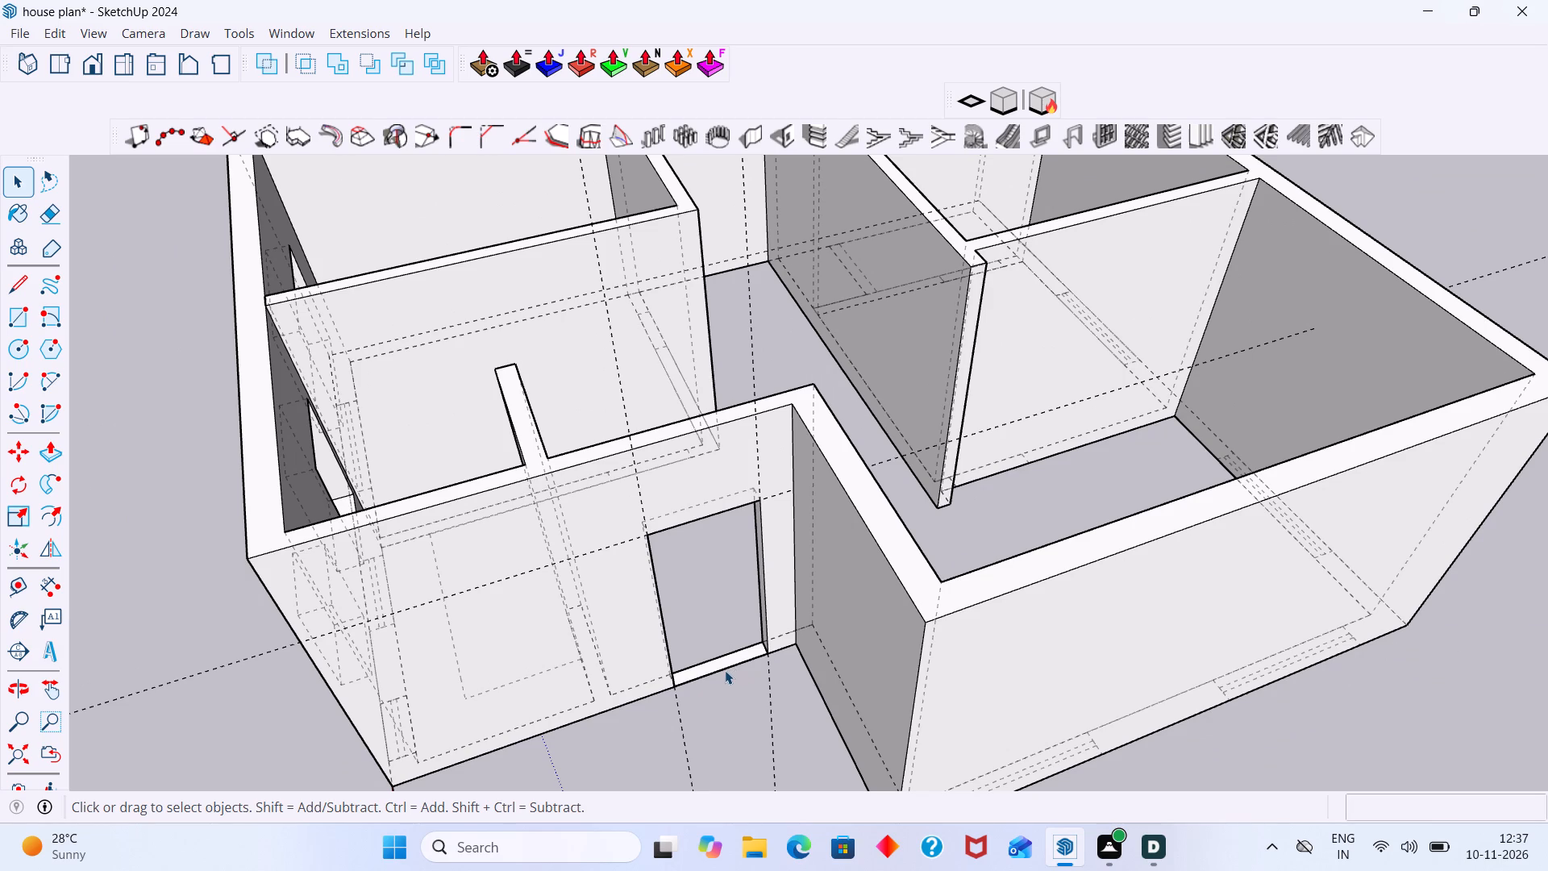
pyautogui.moveTo(745, 667); pyautogui.dragTo(901, 653, button='middle')
pyautogui.scroll(7, 863, 661)
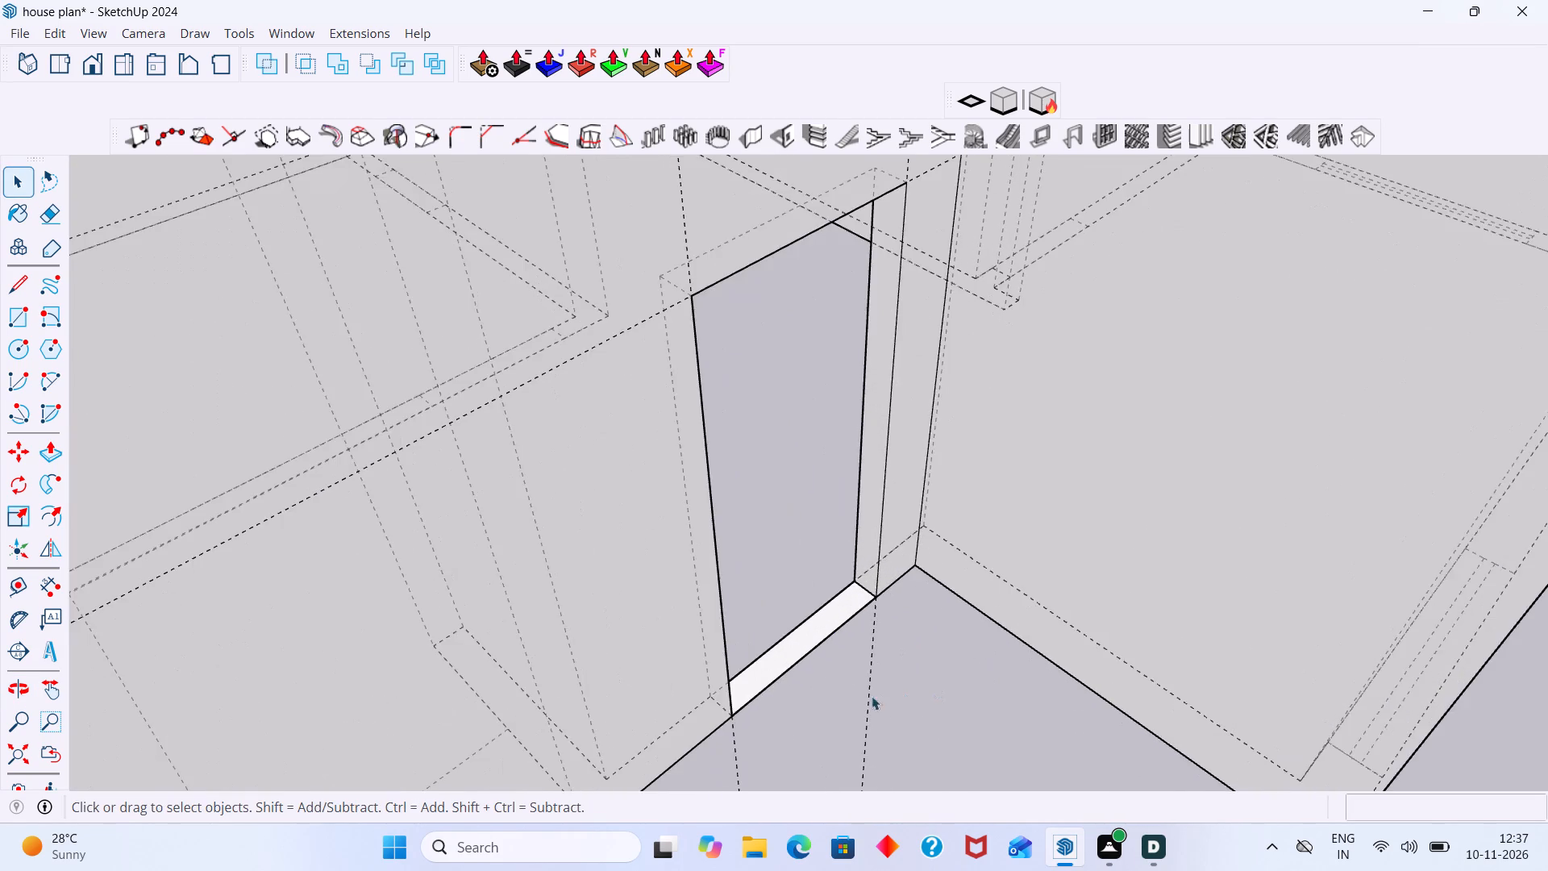
pyautogui.scroll(5, 804, 659)
pyautogui.moveTo(808, 649); pyautogui.dragTo(553, 612, button='middle')
pyautogui.scroll(2, 560, 598)
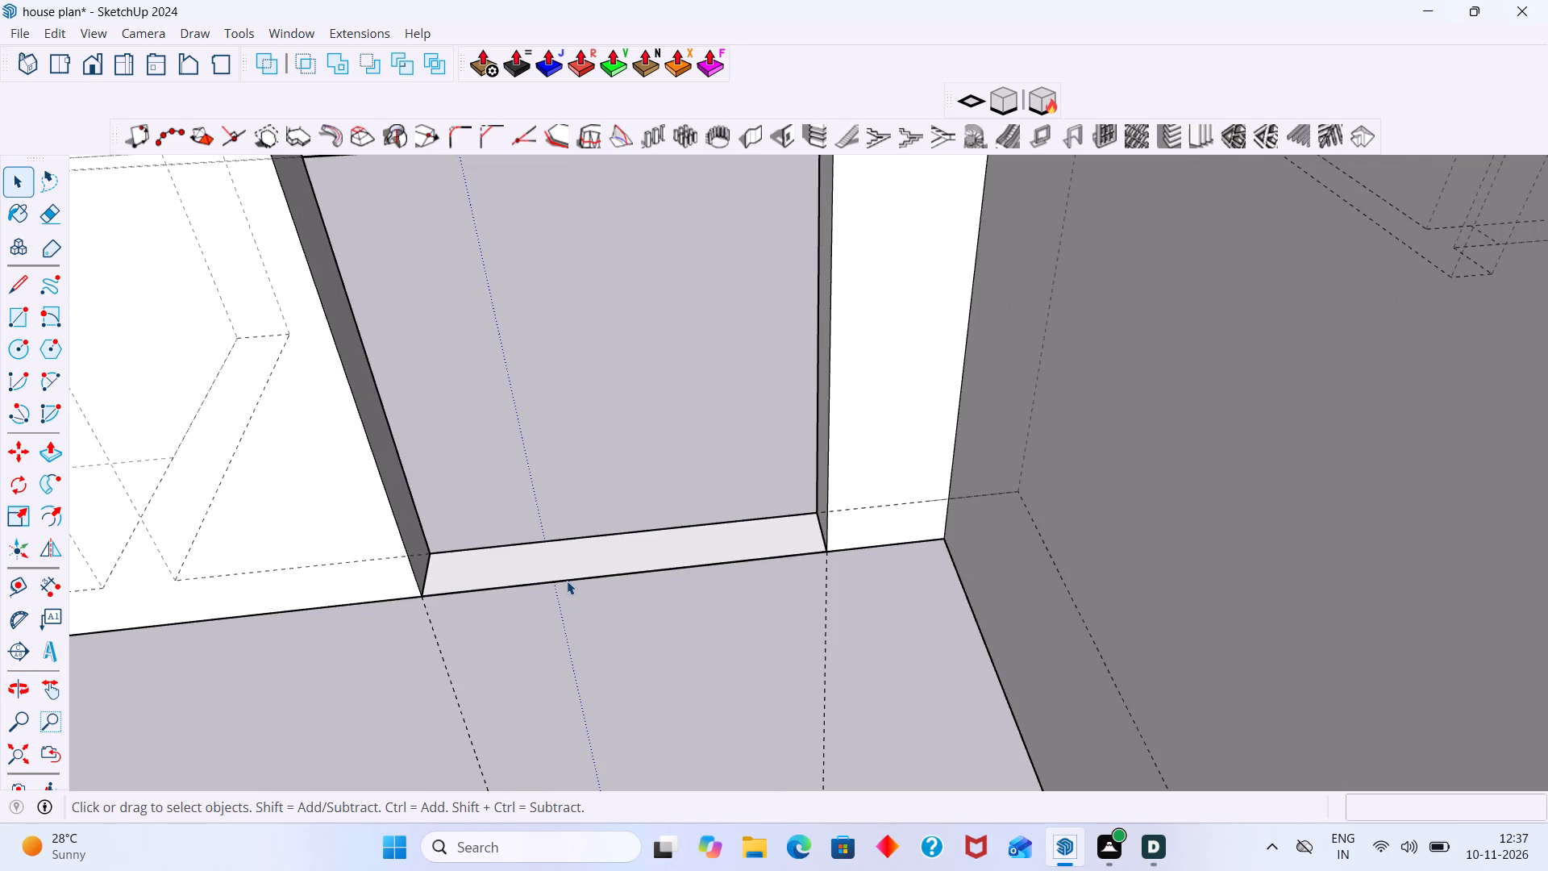
pyautogui.click(567, 581)
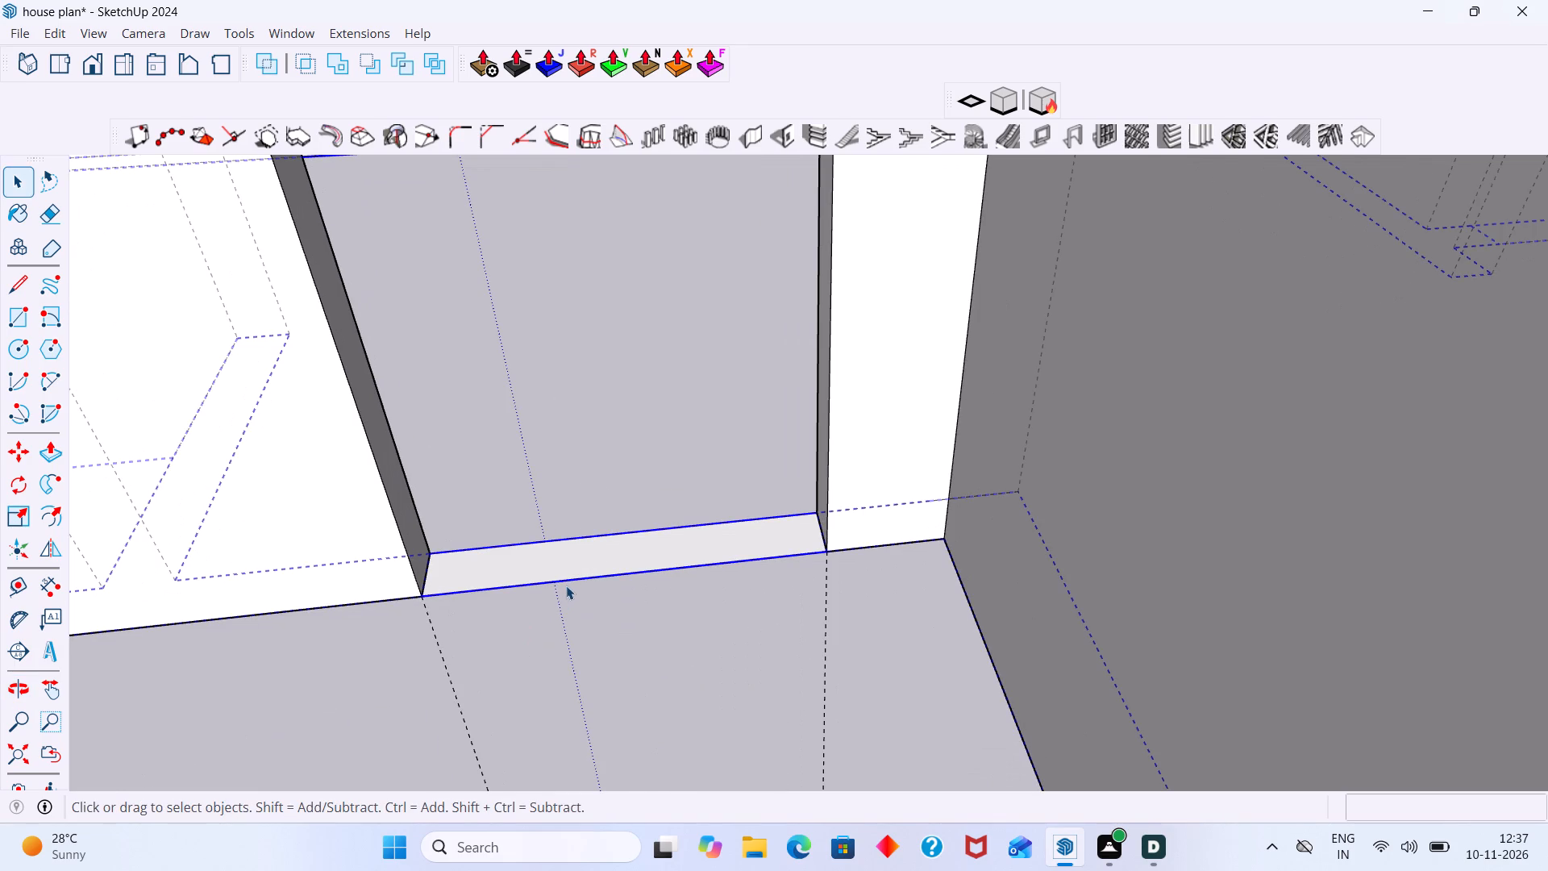
pyautogui.tripleClick(566, 568)
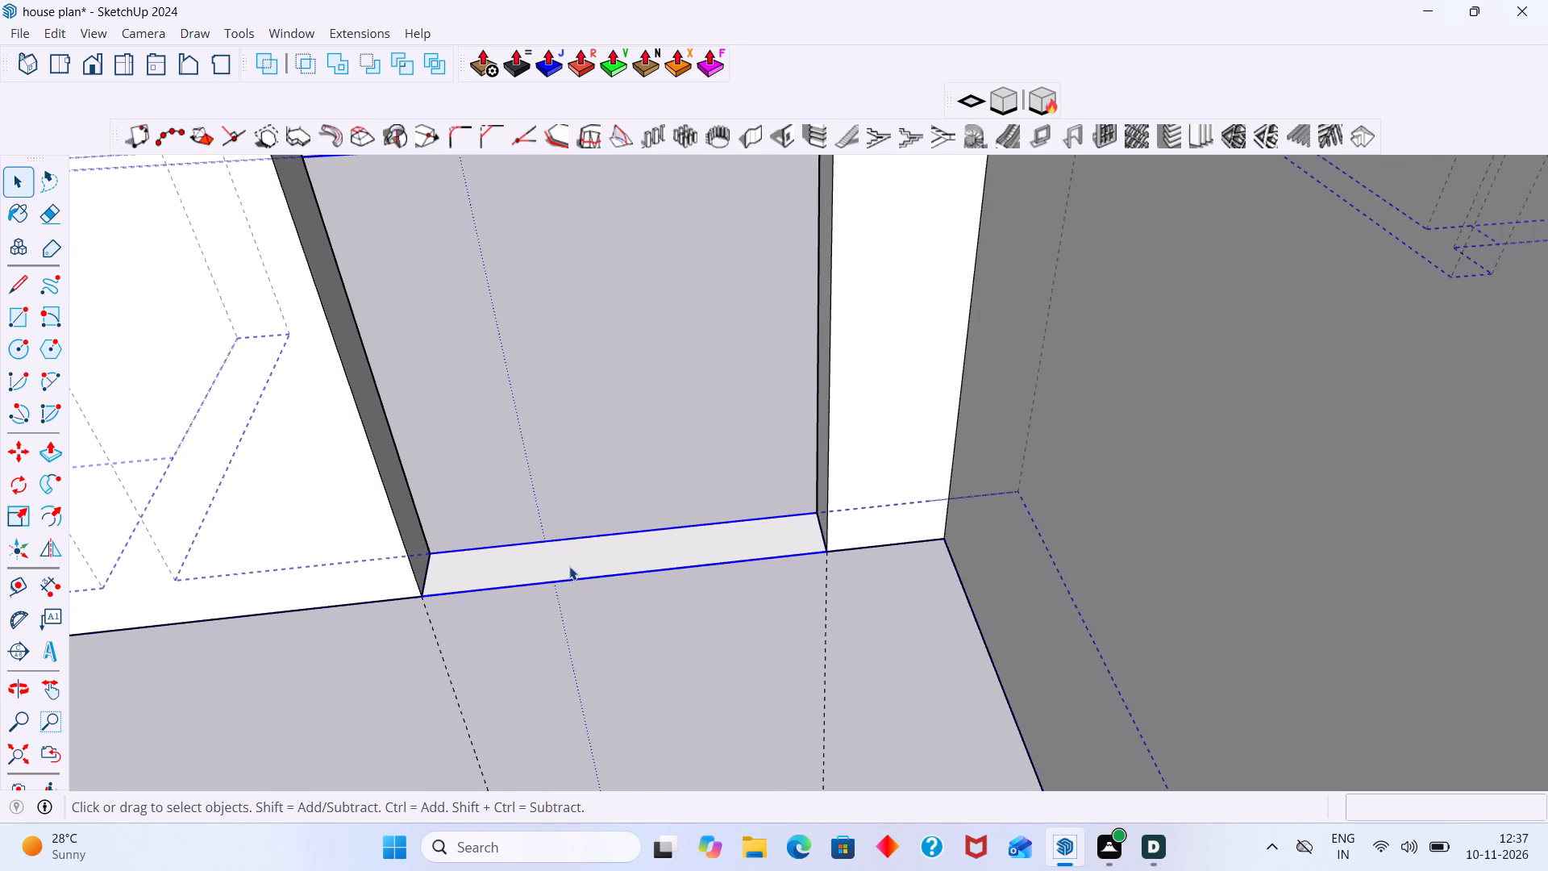
pyautogui.doubleClick(580, 572)
pyautogui.click(580, 580)
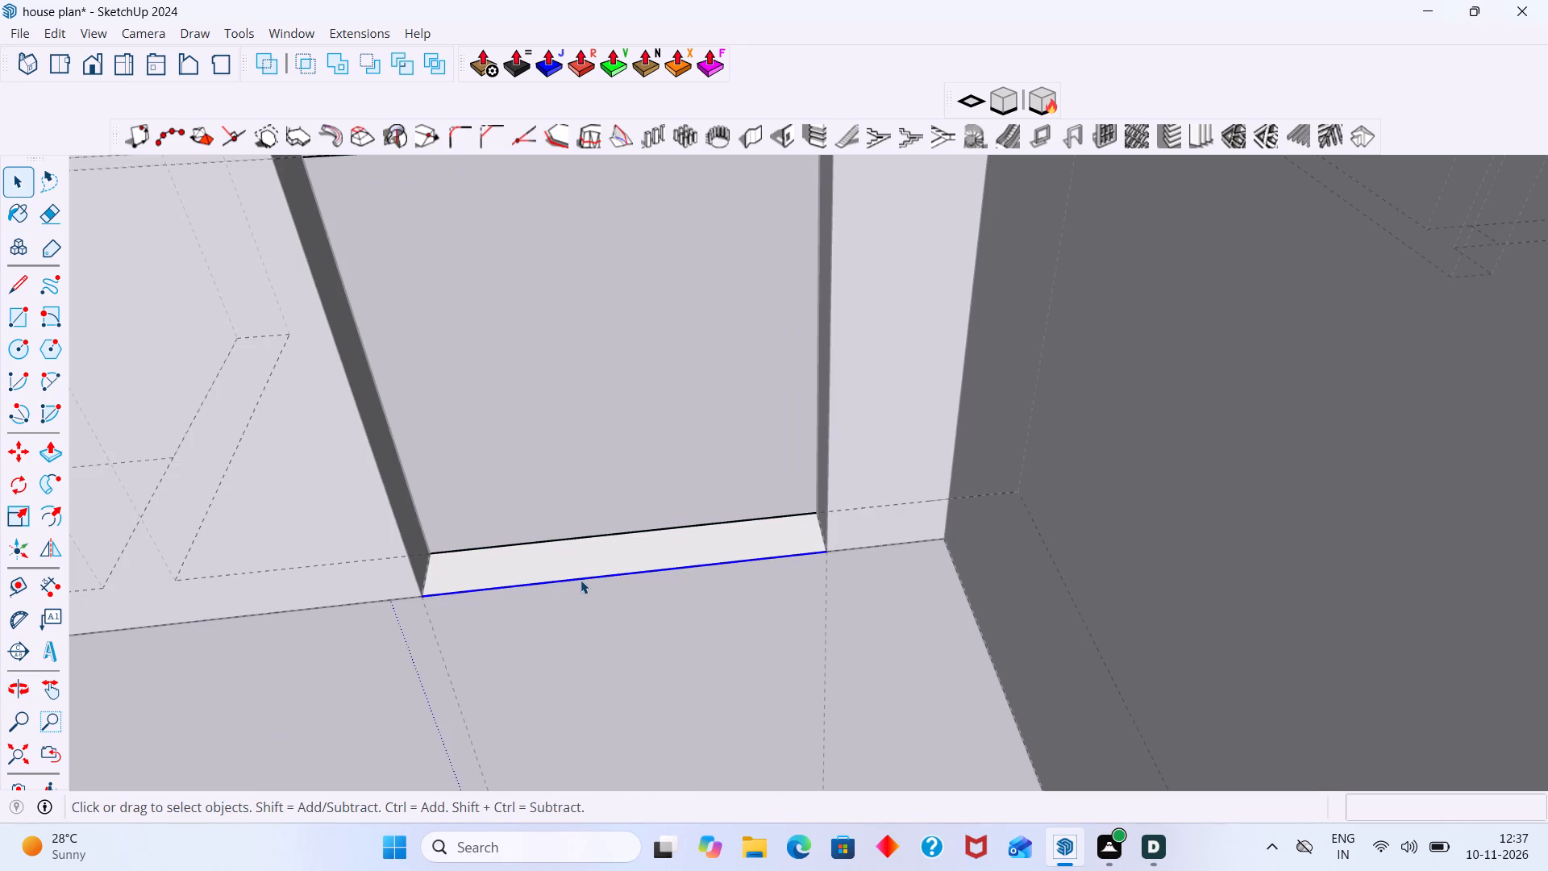
pyautogui.press('Delete')
pyautogui.click(578, 539)
pyautogui.press('Delete')
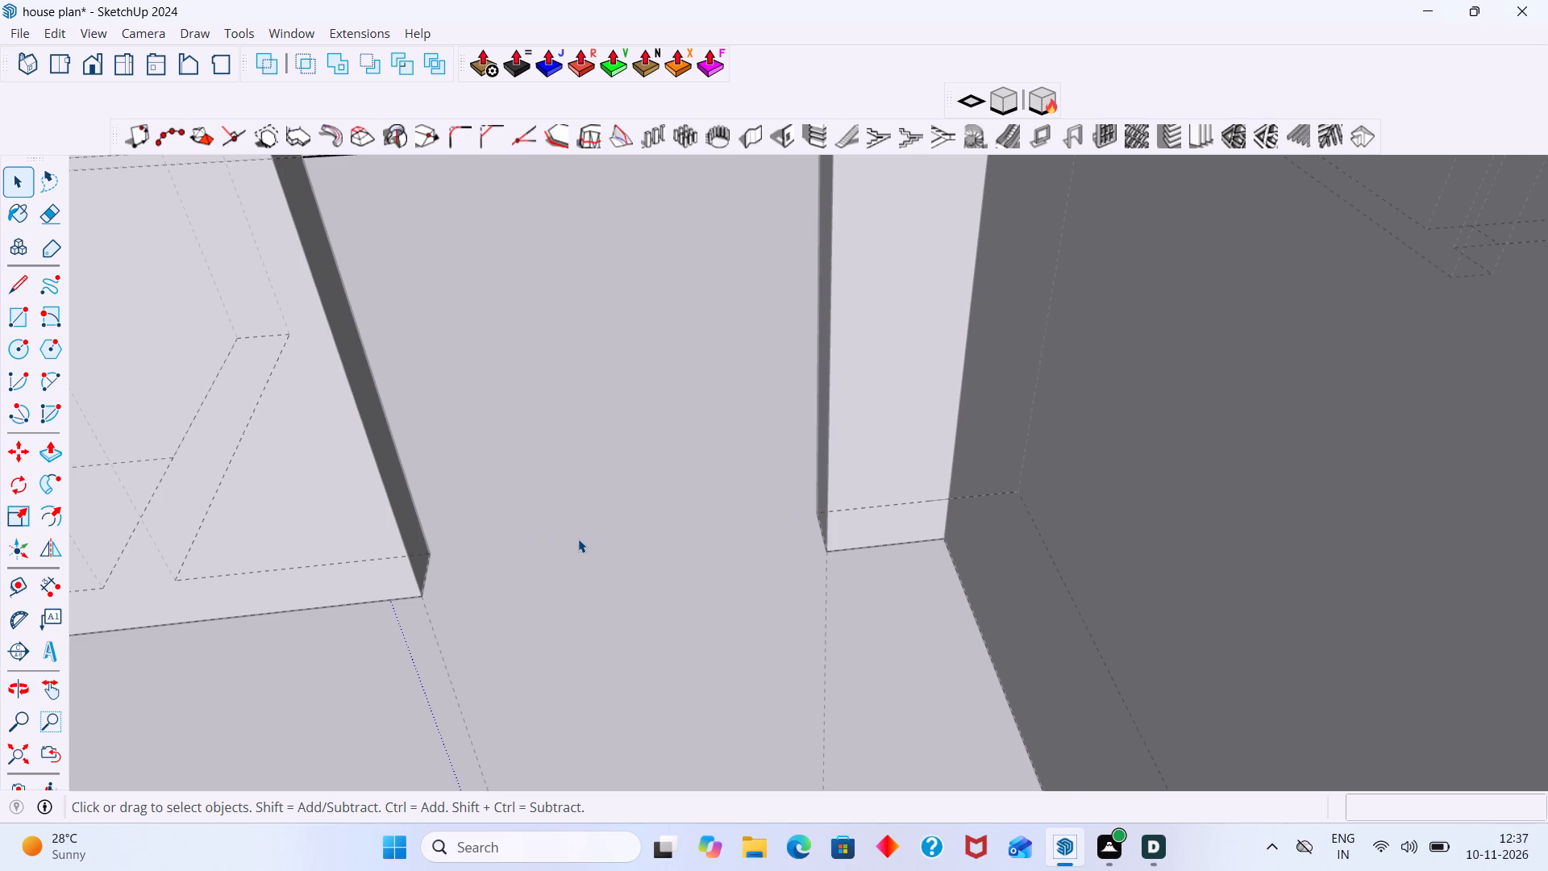
pyautogui.scroll(-18, 578, 539)
pyautogui.click(258, 637)
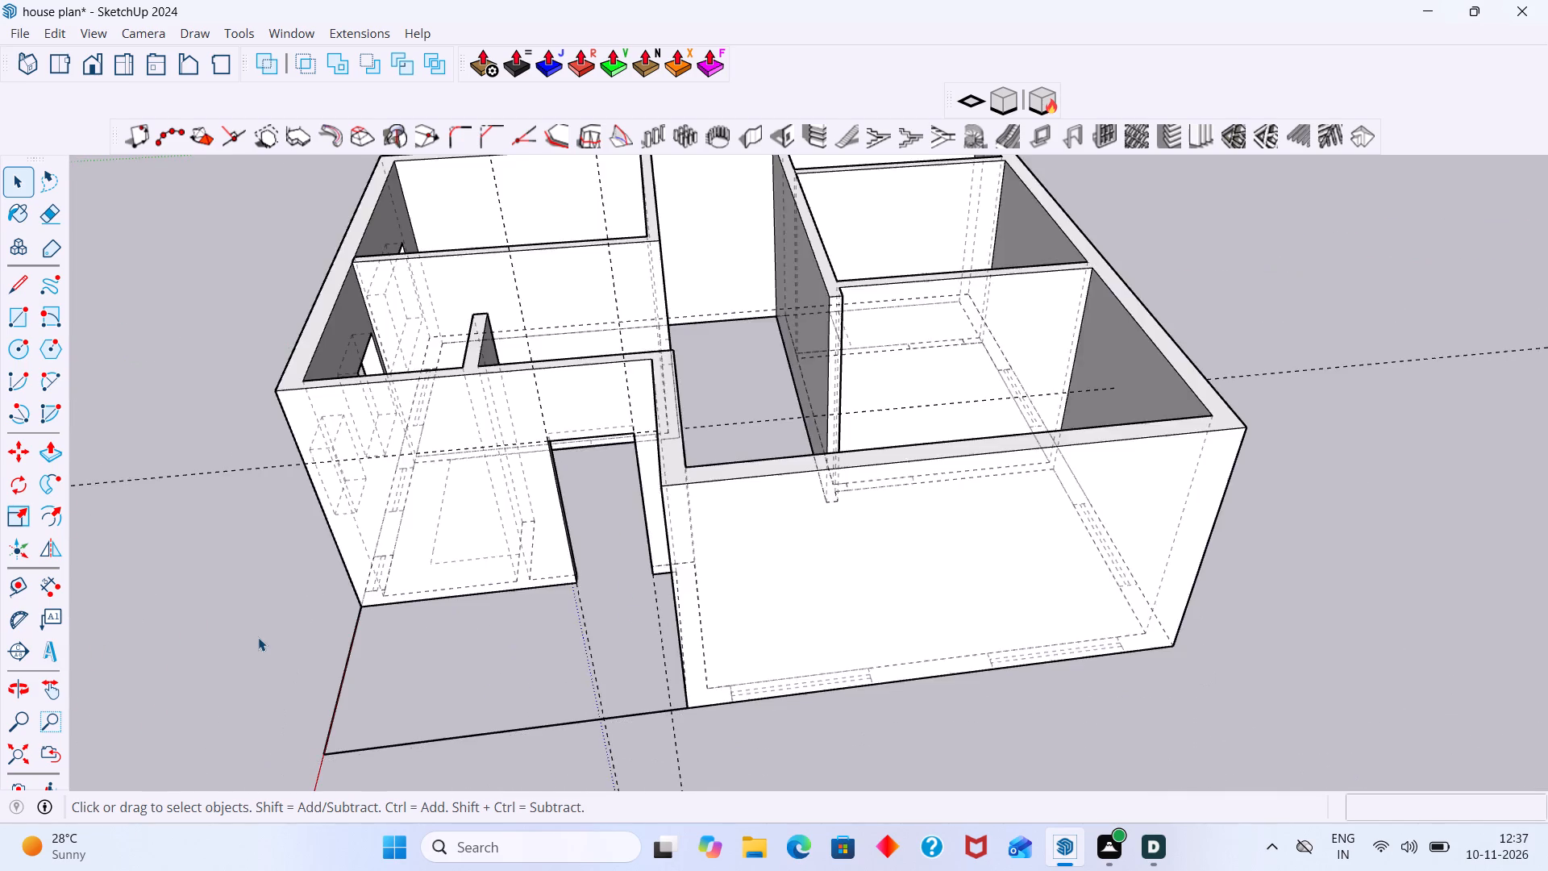
# Delete all the guides in the model.
pyautogui.scroll(-1, 435, 605)
pyautogui.moveTo(439, 602); pyautogui.dragTo(610, 598, button='middle')
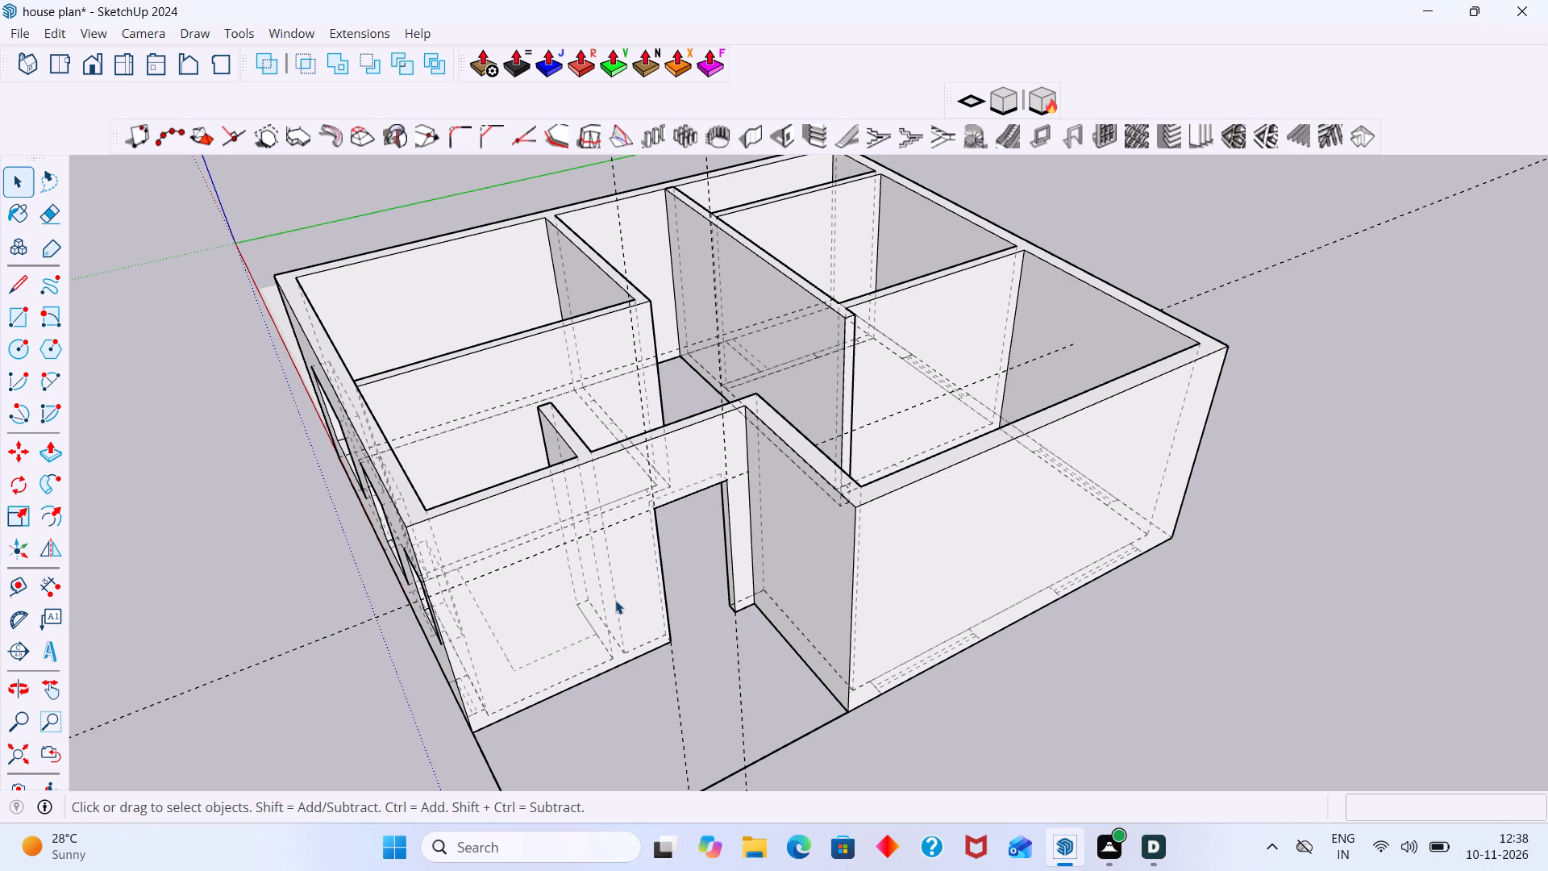
pyautogui.scroll(-4, 722, 503)
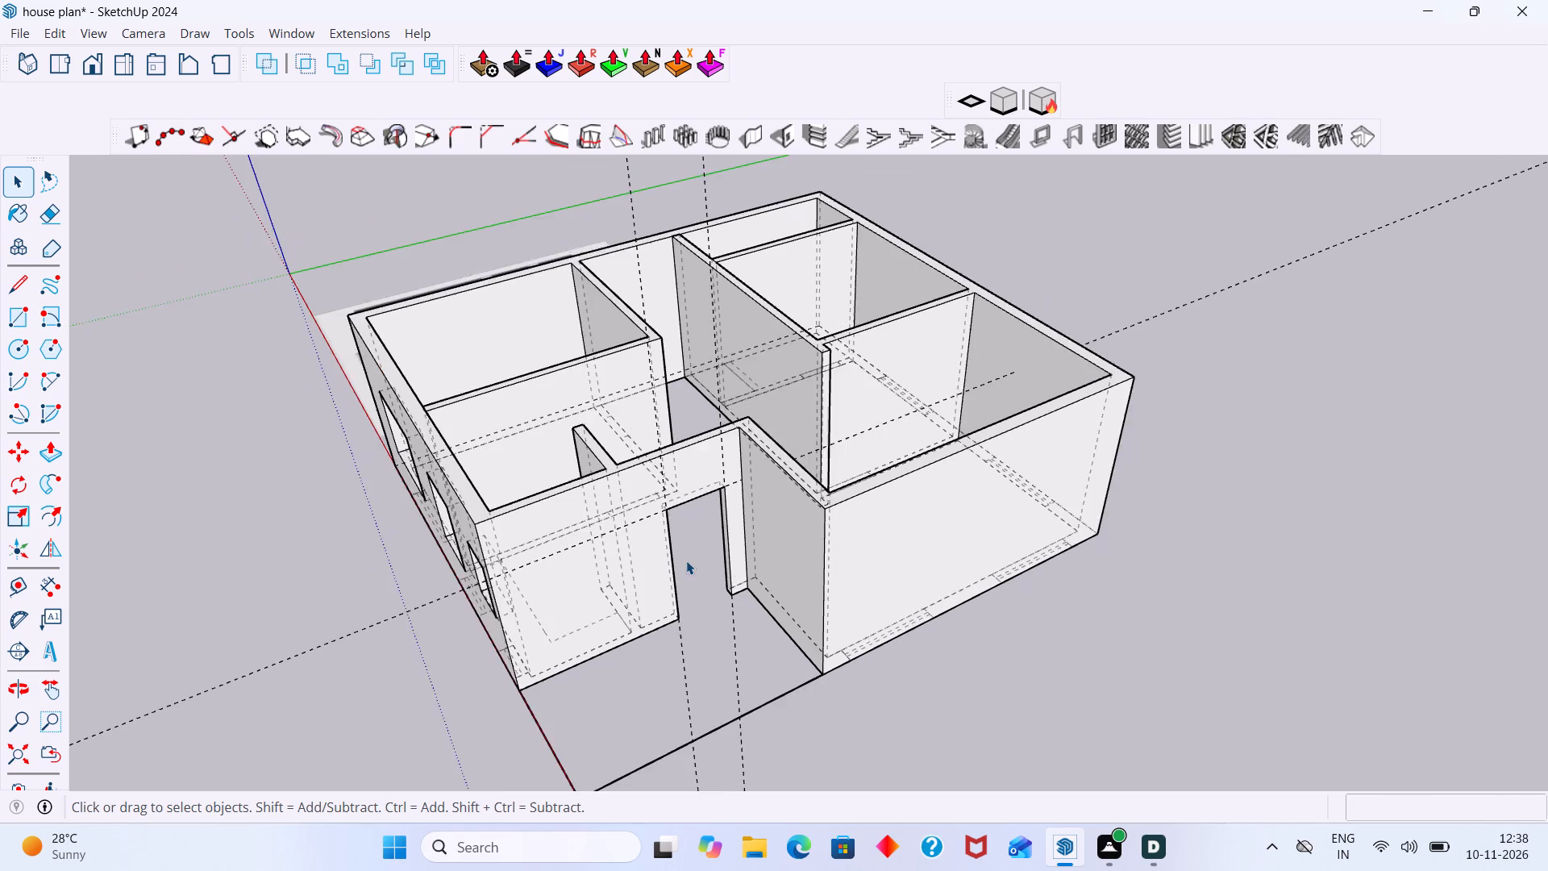
pyautogui.scroll(-1, 686, 561)
pyautogui.moveTo(622, 605); pyautogui.dragTo(550, 608, button='middle')
pyautogui.scroll(11, 675, 656)
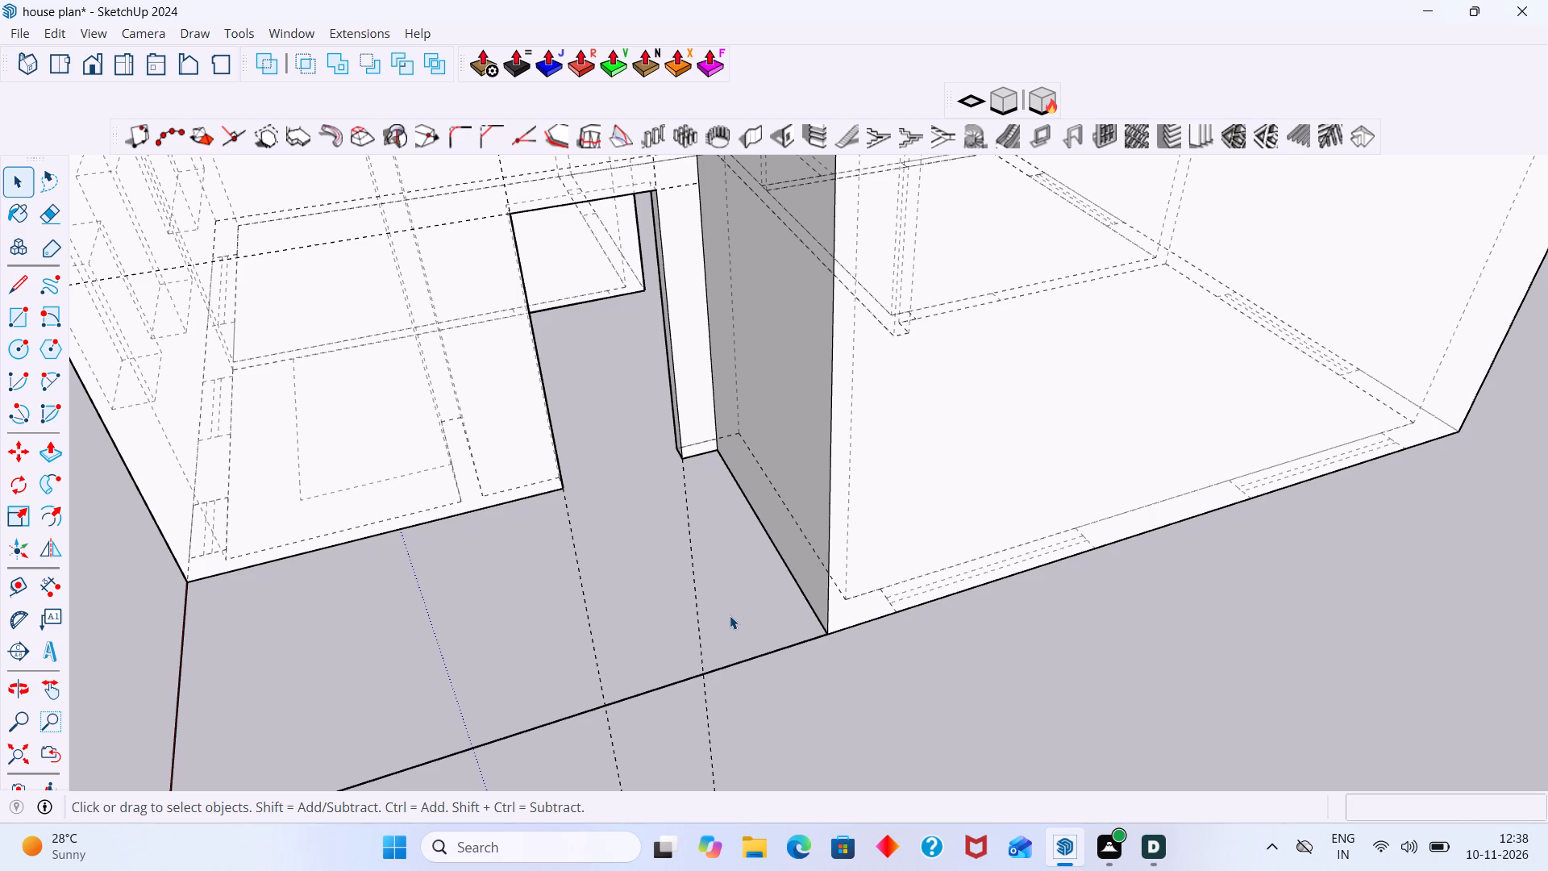
pyautogui.scroll(-3, 734, 613)
pyautogui.scroll(-4, 129, 113)
pyautogui.scroll(-8, 318, 334)
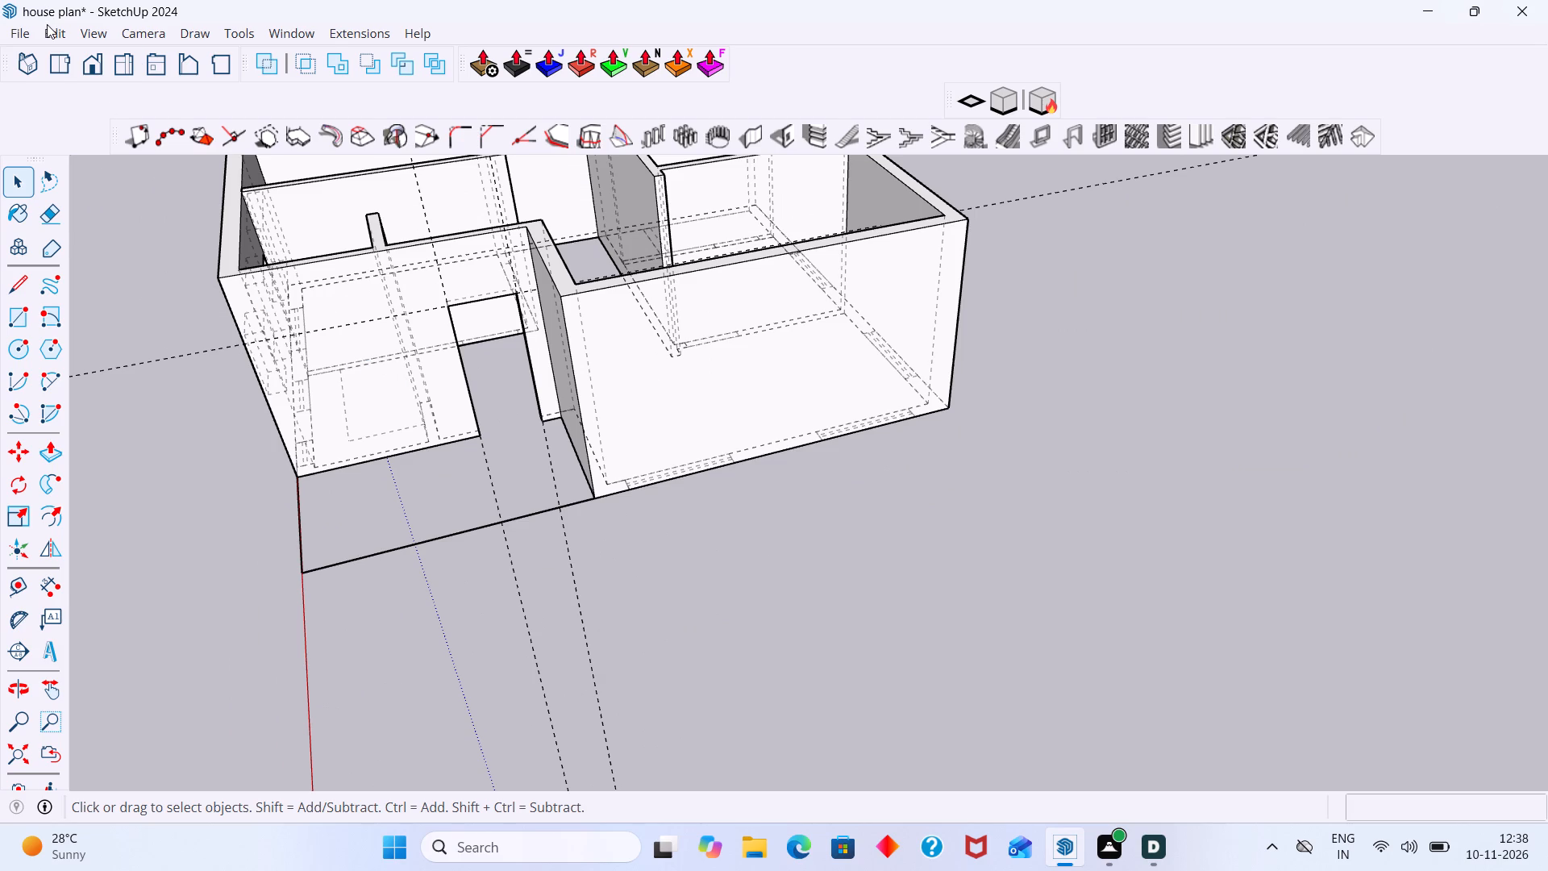
pyautogui.click(47, 24)
pyautogui.click(127, 240)
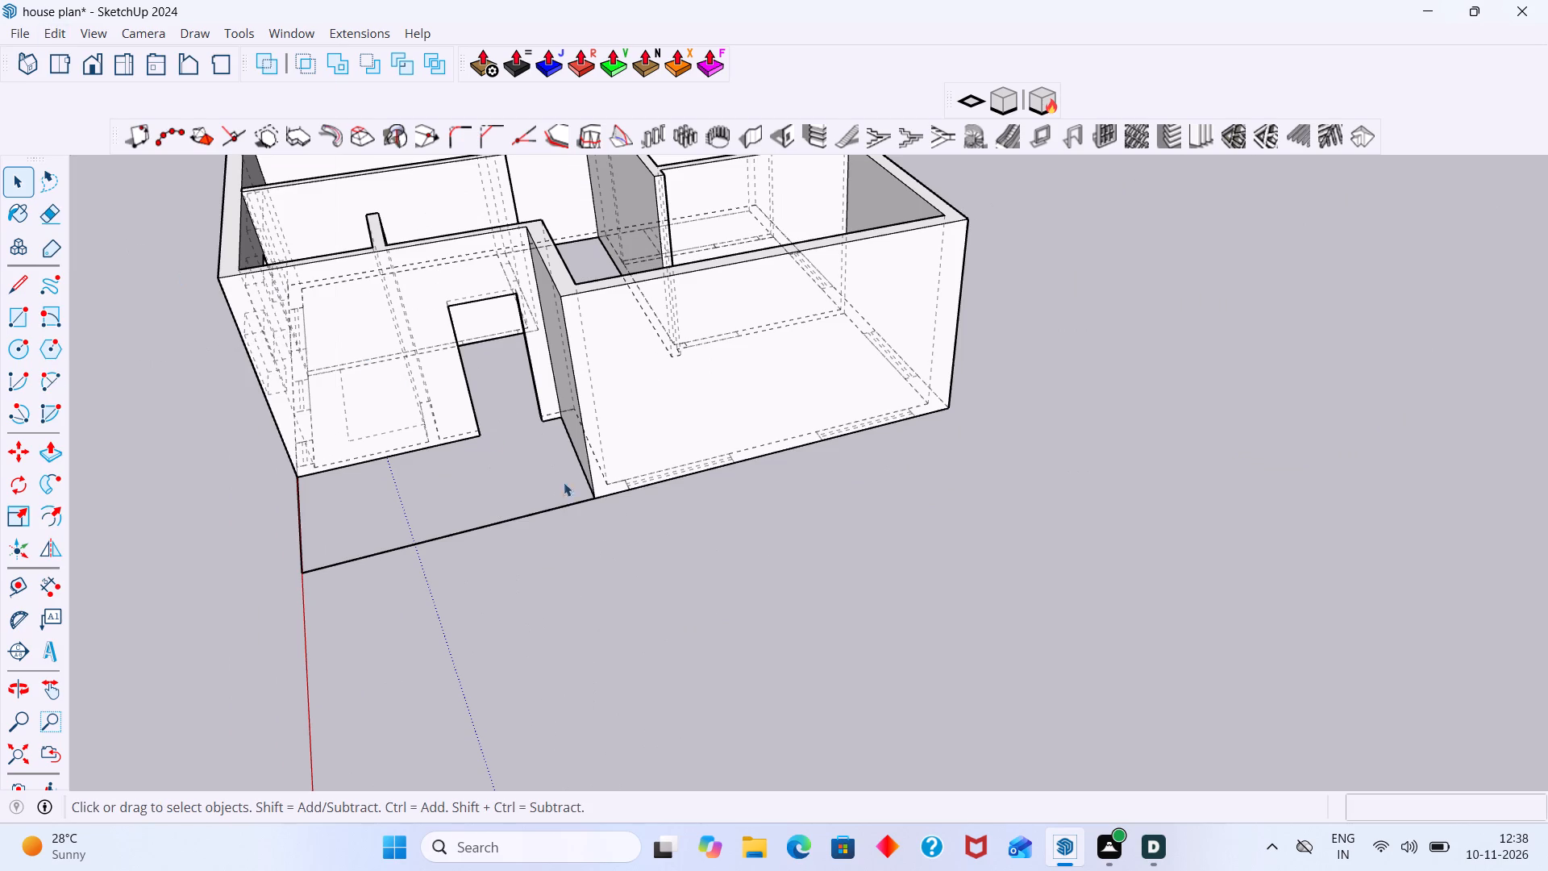
# Place a vertical guide on the front wall beside the sit-out, about 1' 1" from the inner wall edge, at the window's near side.
pyautogui.scroll(7, 527, 395)
pyautogui.scroll(-6, 727, 531)
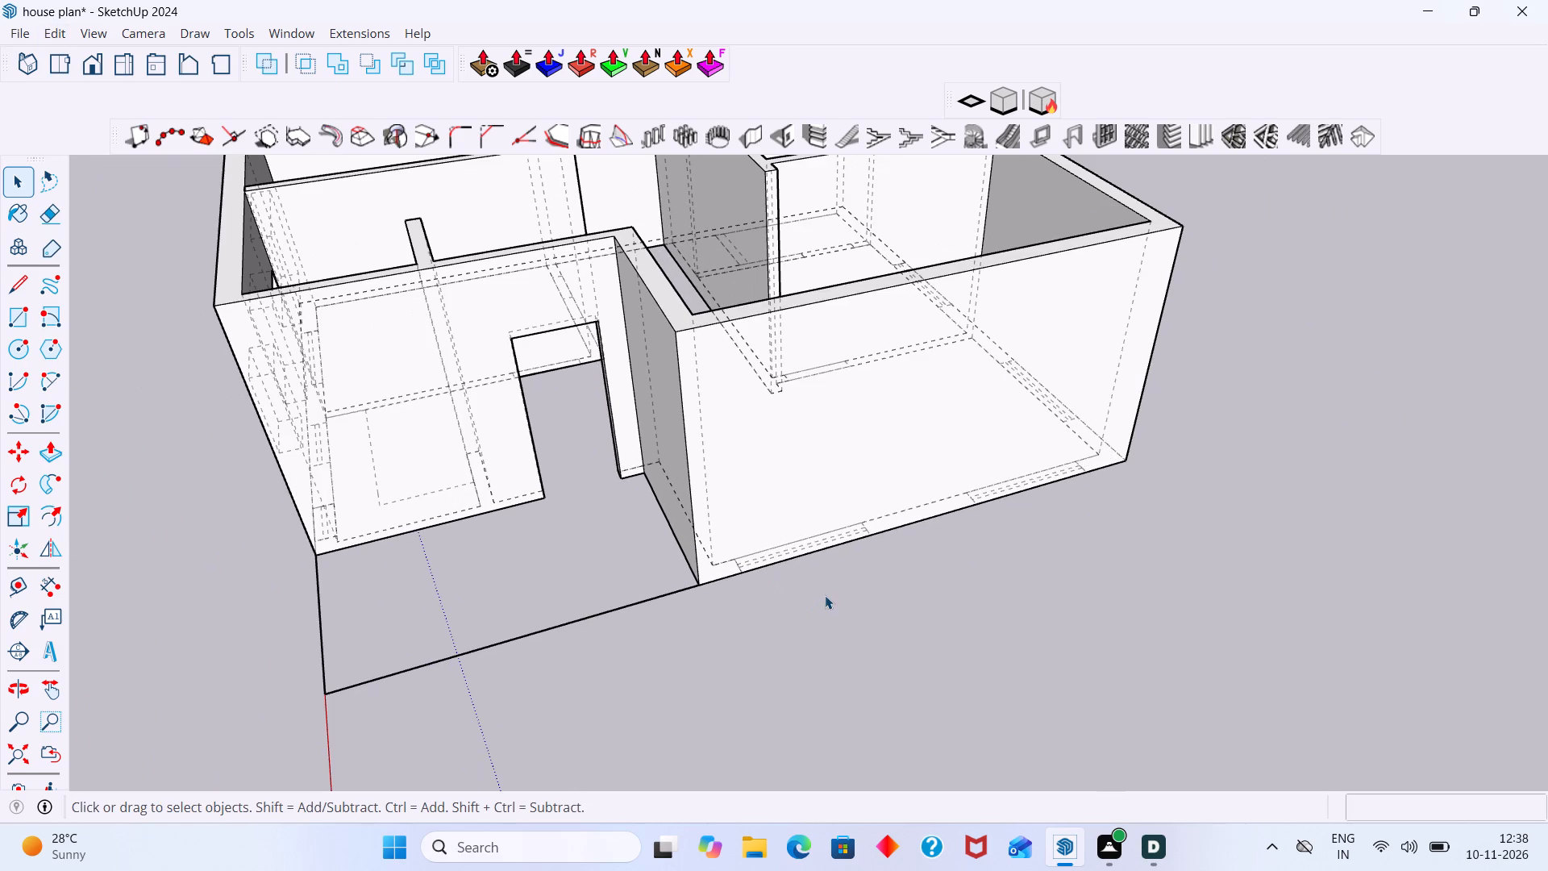
pyautogui.moveTo(905, 571); pyautogui.dragTo(872, 545, button='middle')
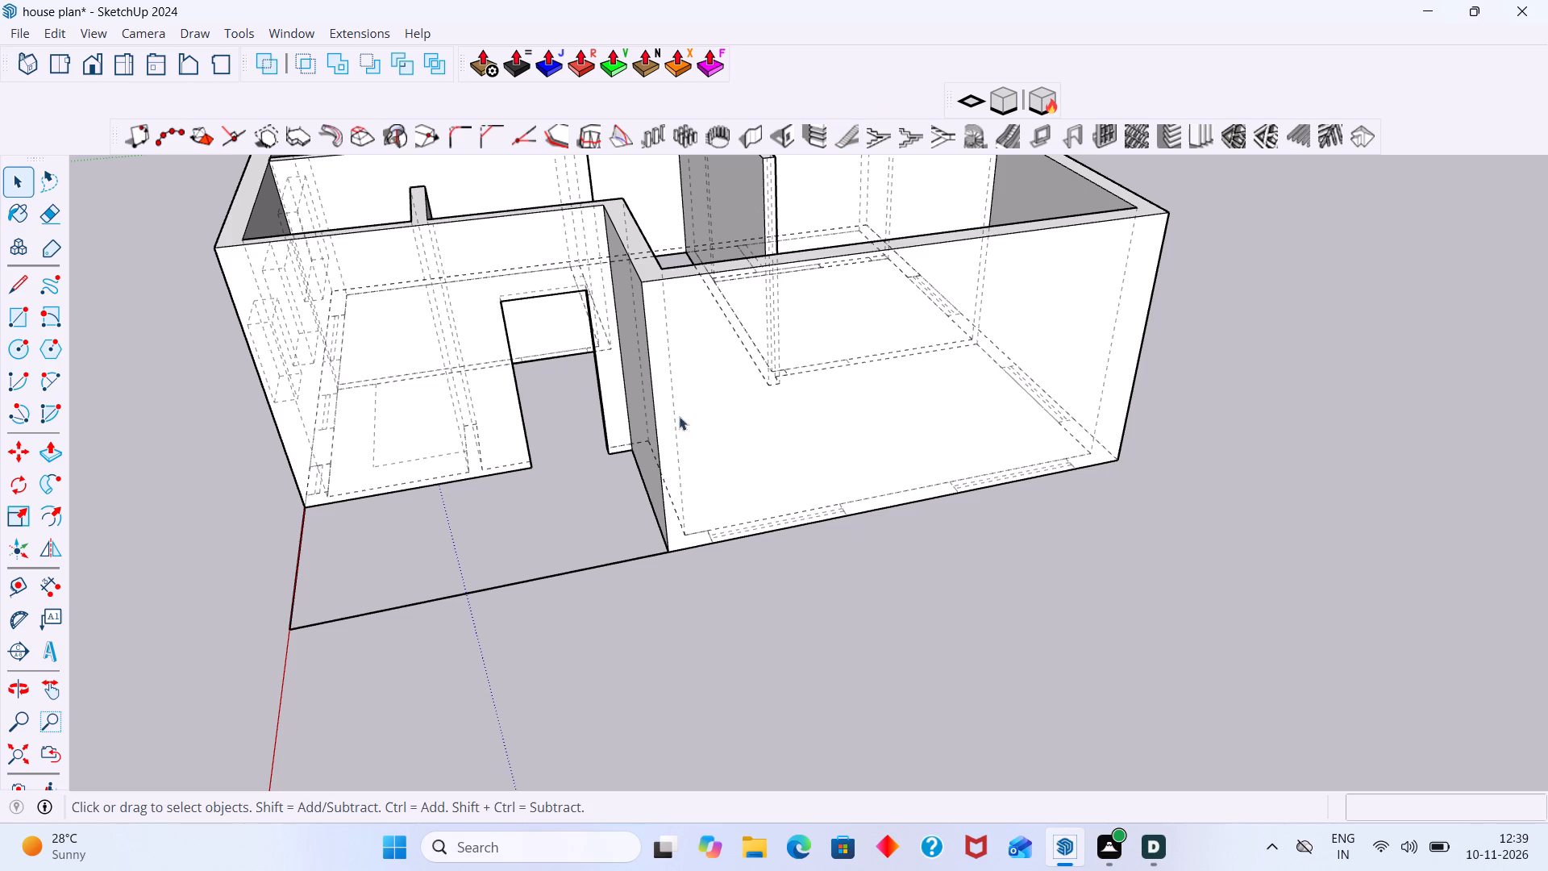
pyautogui.scroll(-3, 714, 419)
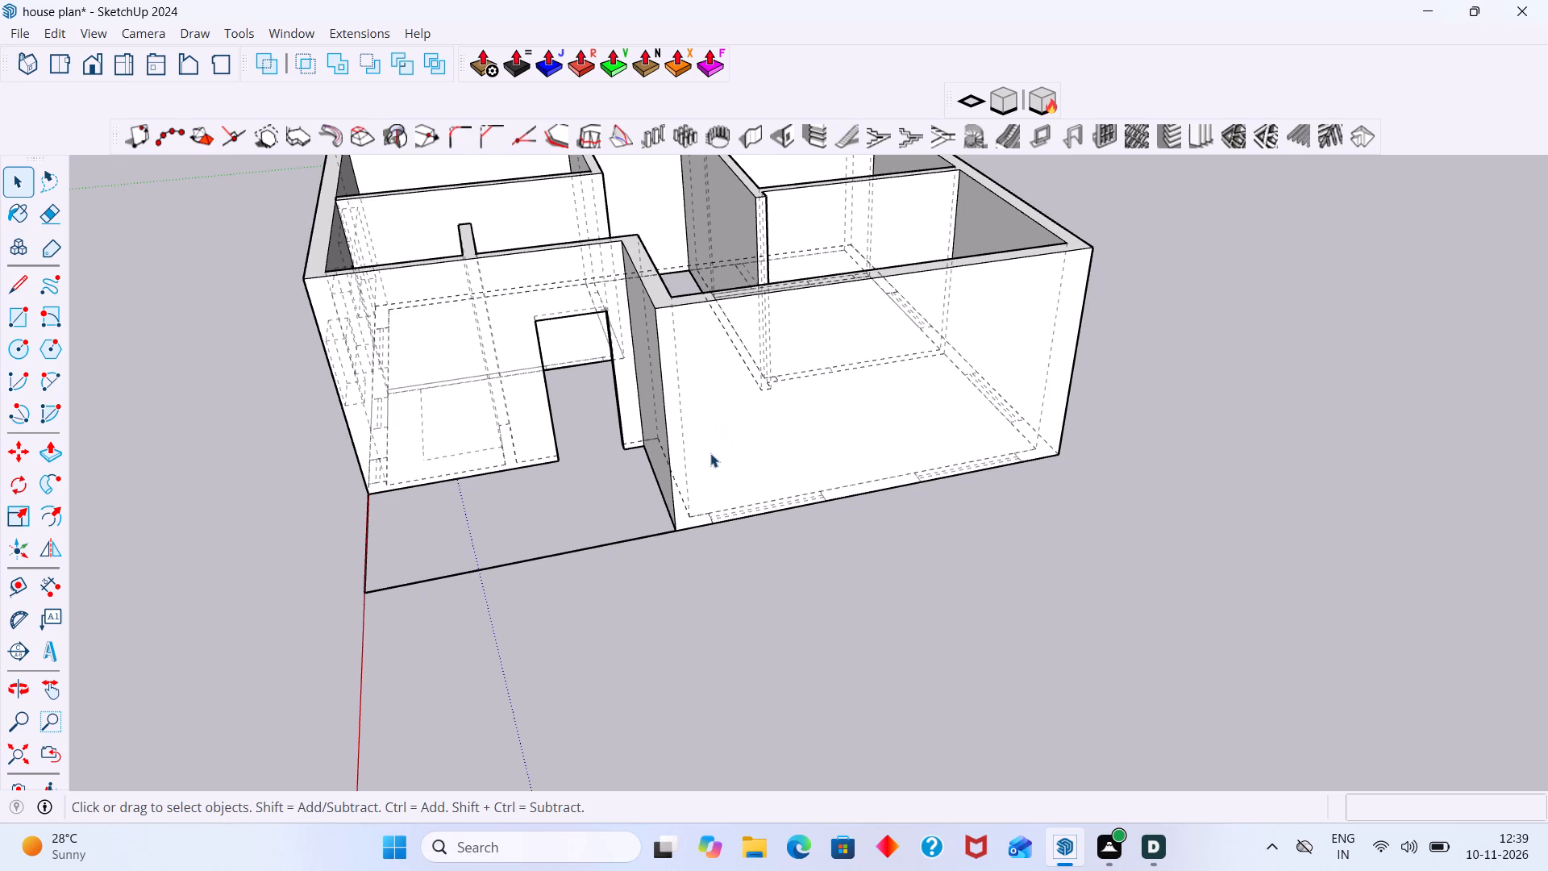
pyautogui.press('t')
pyautogui.scroll(7, 680, 525)
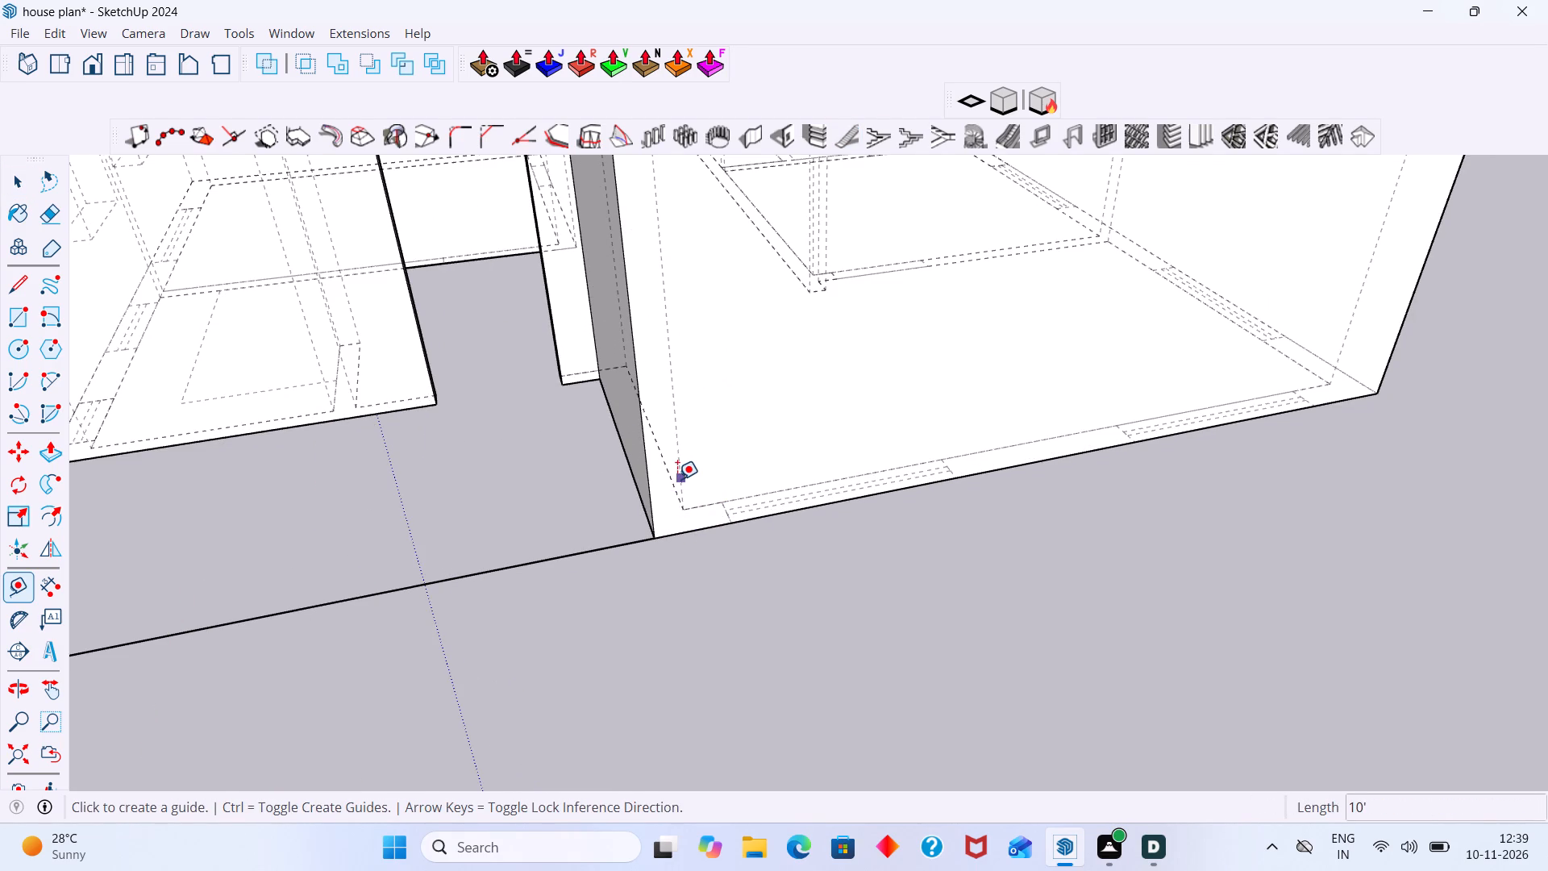
pyautogui.click(677, 479)
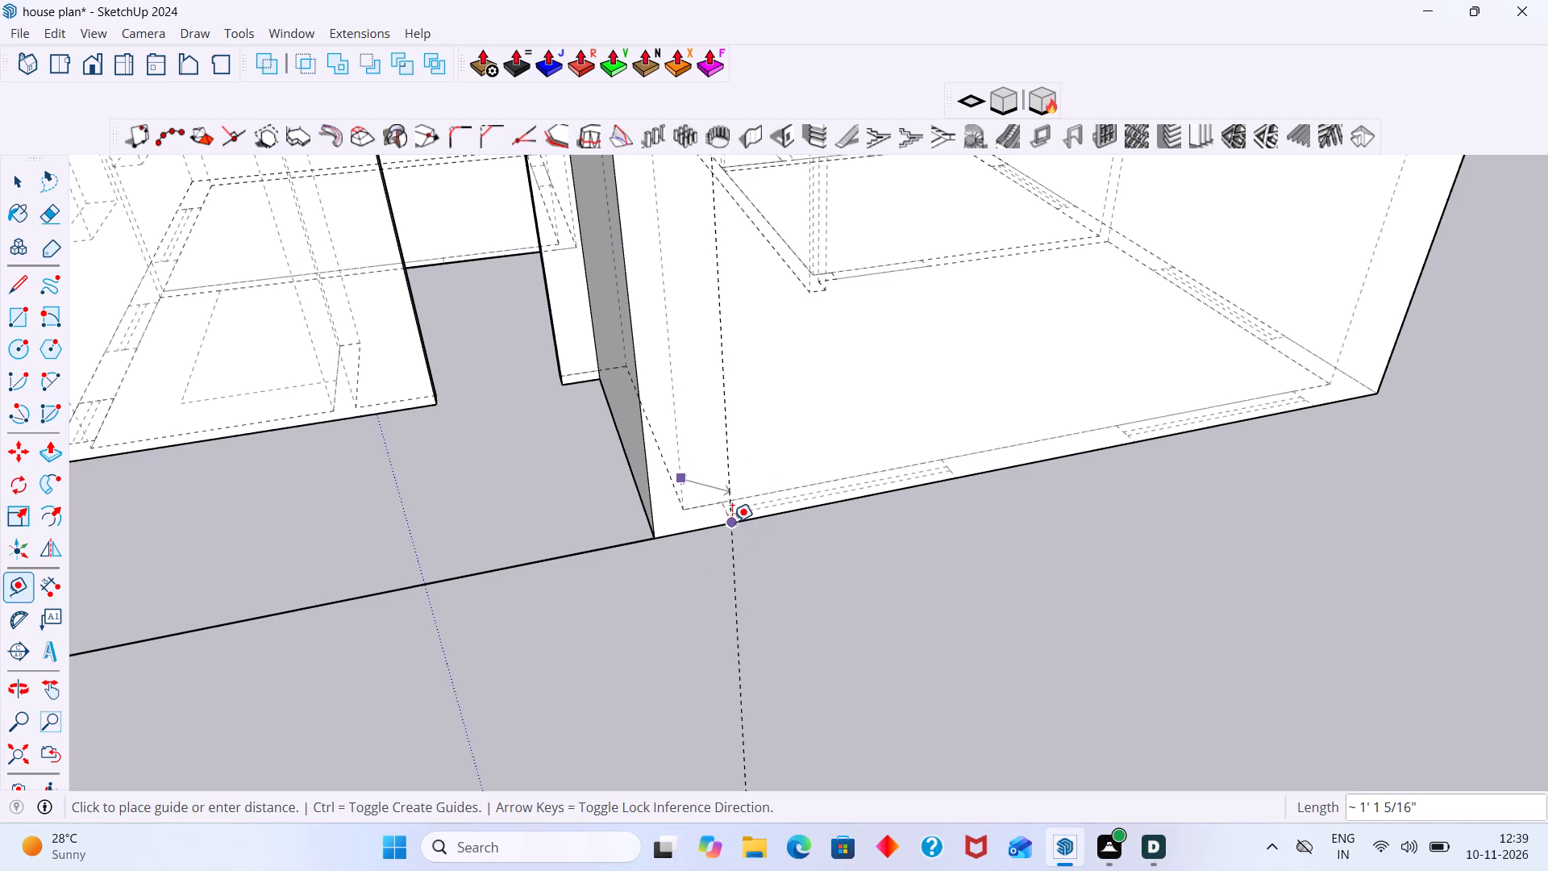
pyautogui.click(728, 522)
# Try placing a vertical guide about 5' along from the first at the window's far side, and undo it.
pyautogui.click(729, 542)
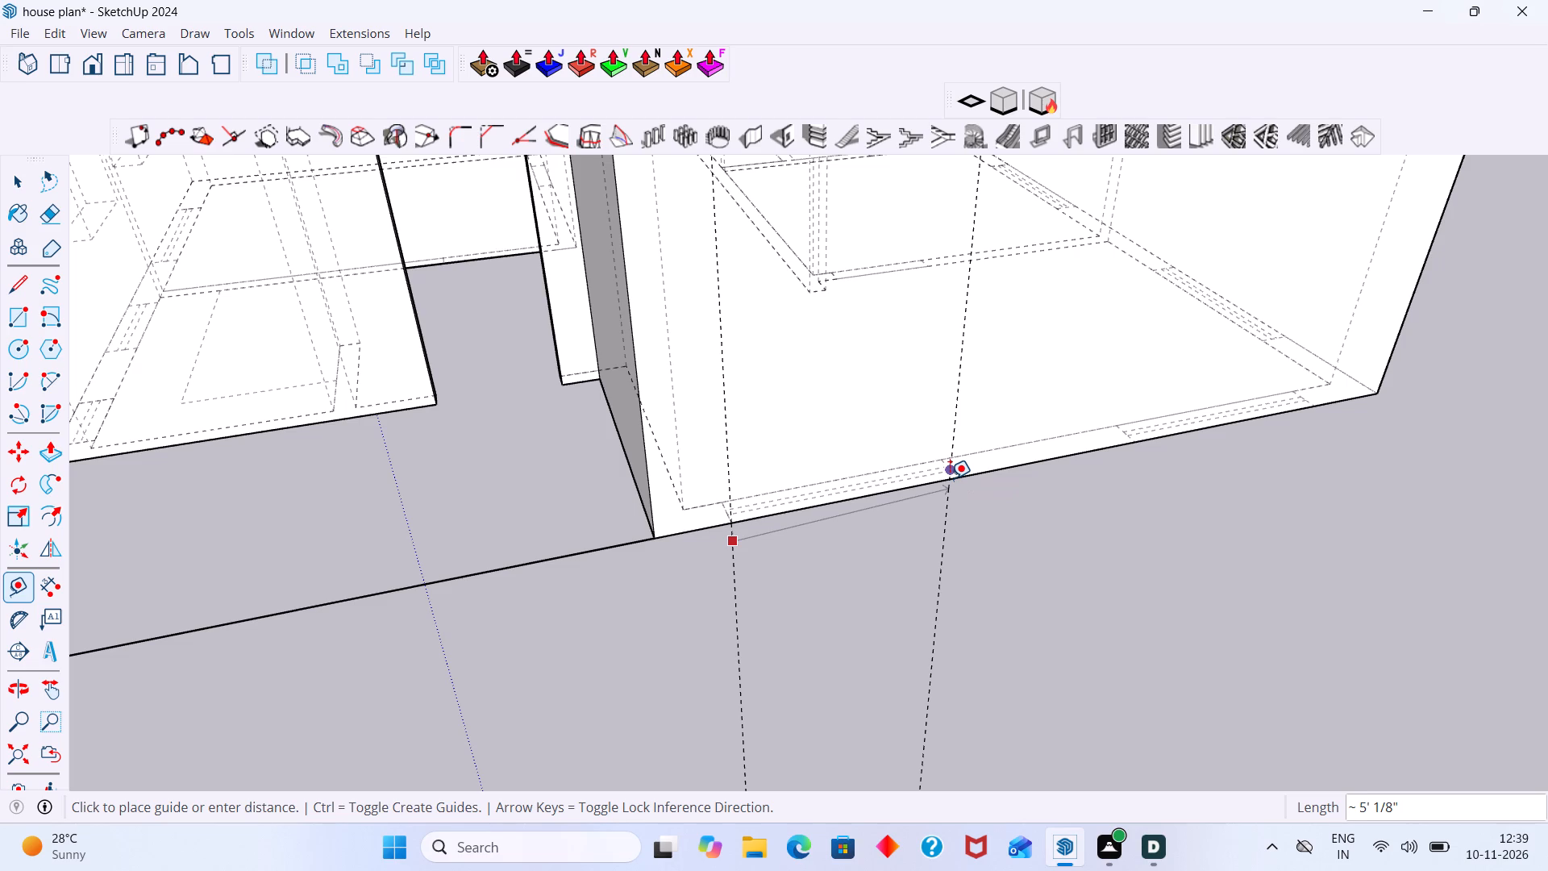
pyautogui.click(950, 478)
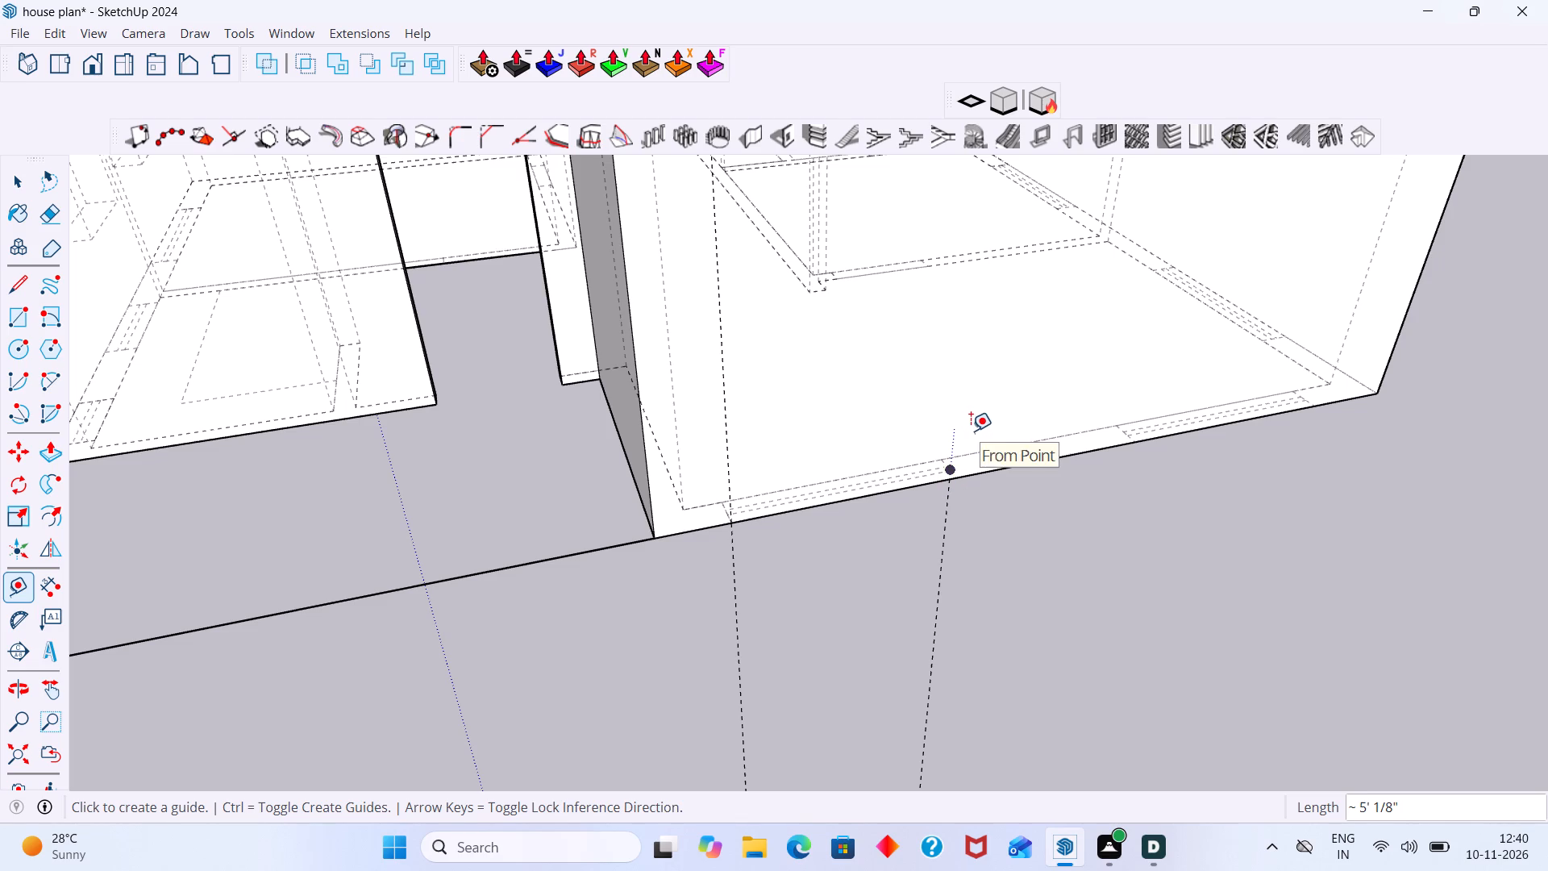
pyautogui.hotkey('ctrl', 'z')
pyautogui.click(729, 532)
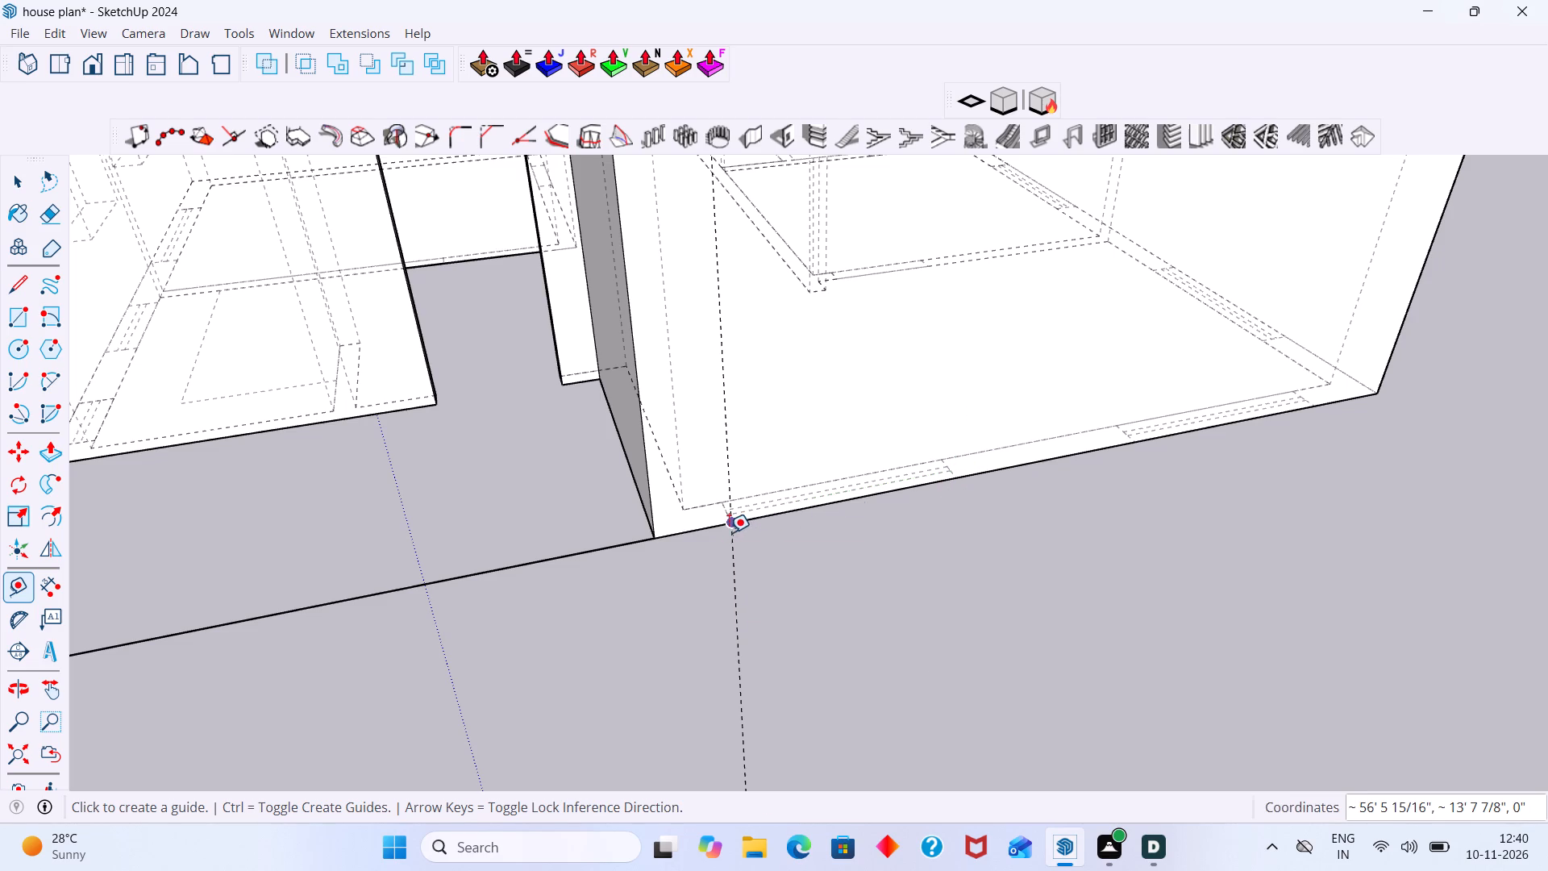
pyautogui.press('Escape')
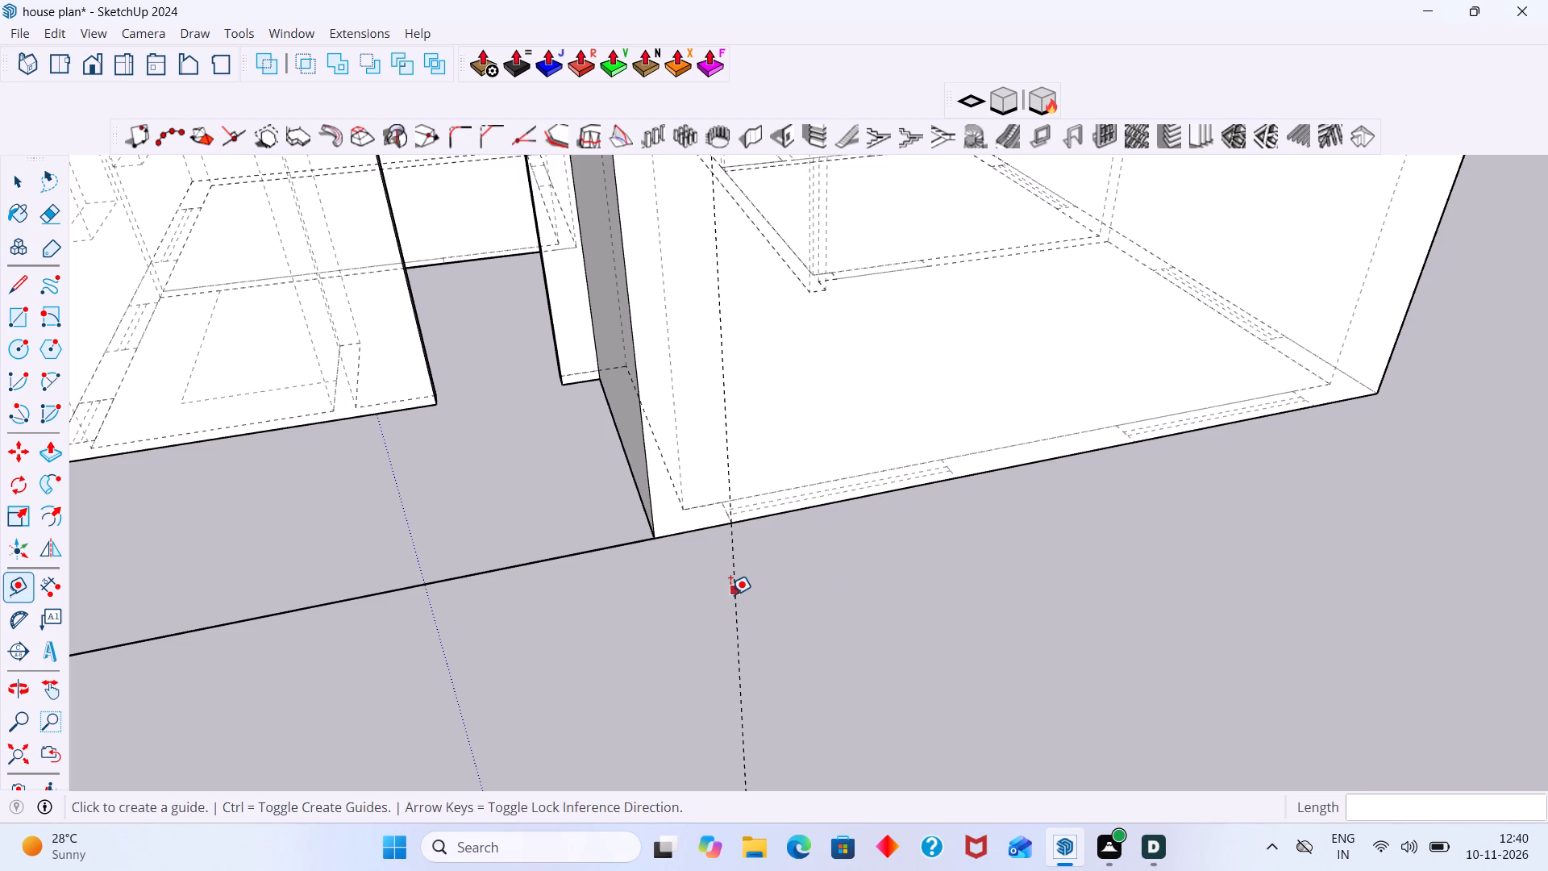
# Place a vertical guide 5' from the first one, at the far side of the front wall's first window.
pyautogui.click(730, 594)
pyautogui.scroll(4, 951, 476)
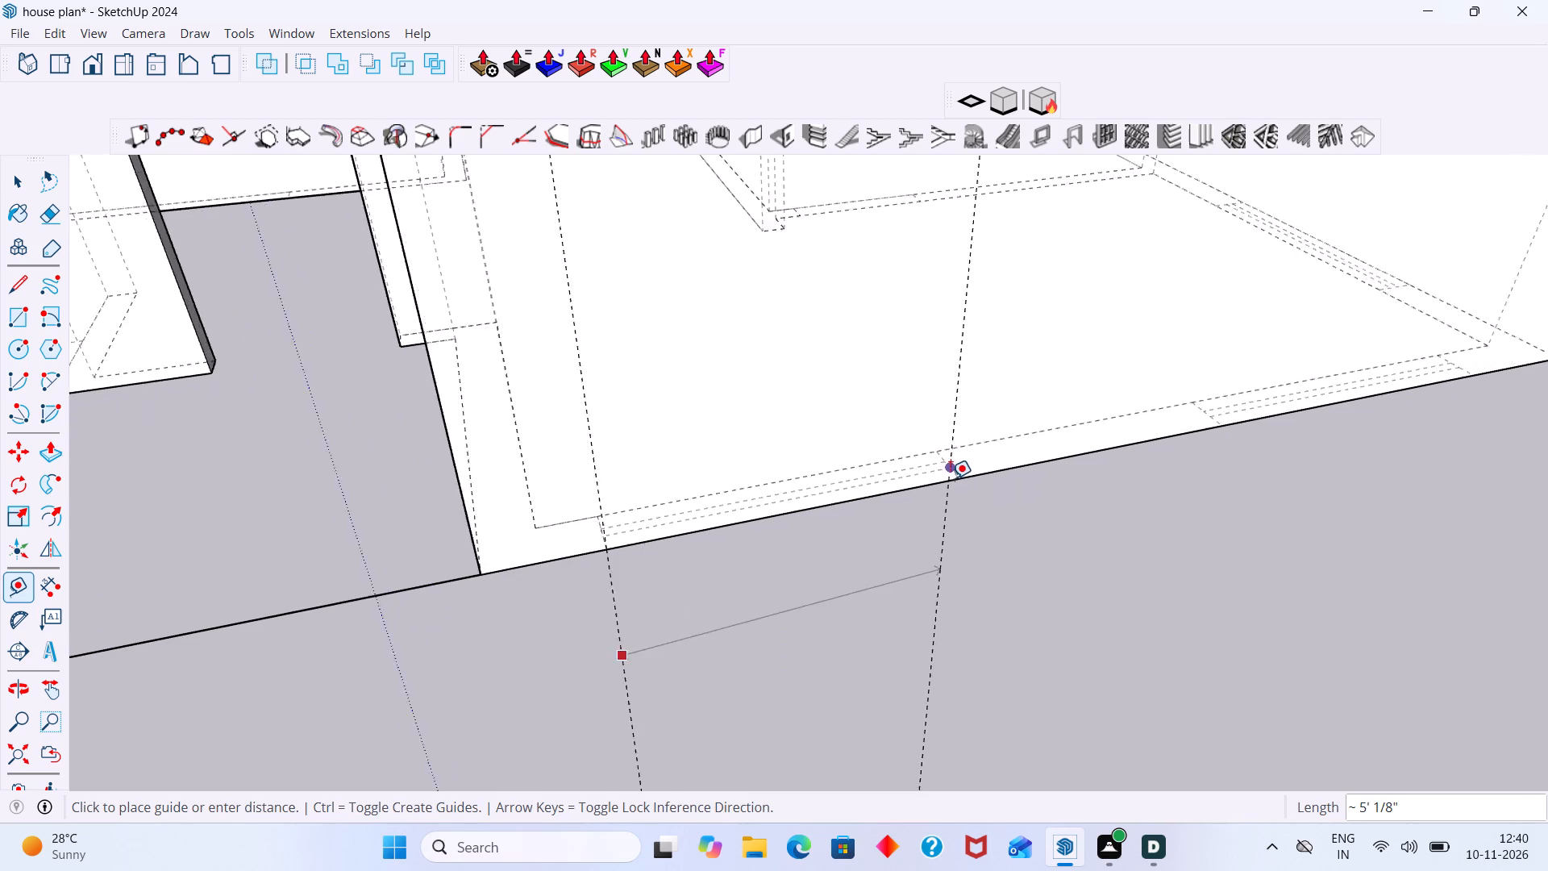
pyautogui.scroll(3, 951, 478)
pyautogui.click(954, 477)
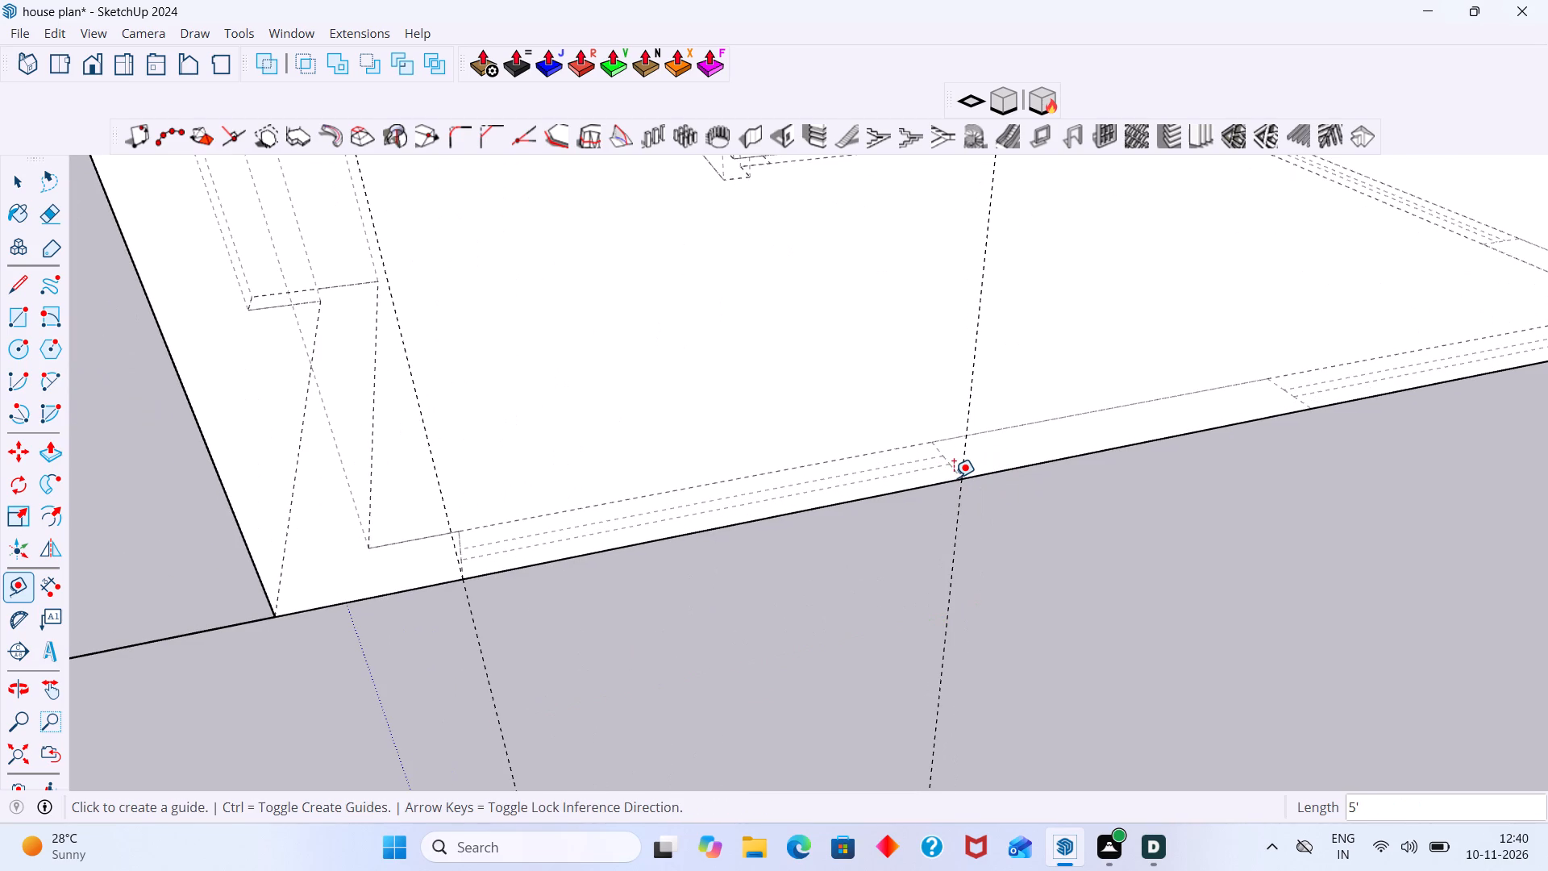
pyautogui.press('space')
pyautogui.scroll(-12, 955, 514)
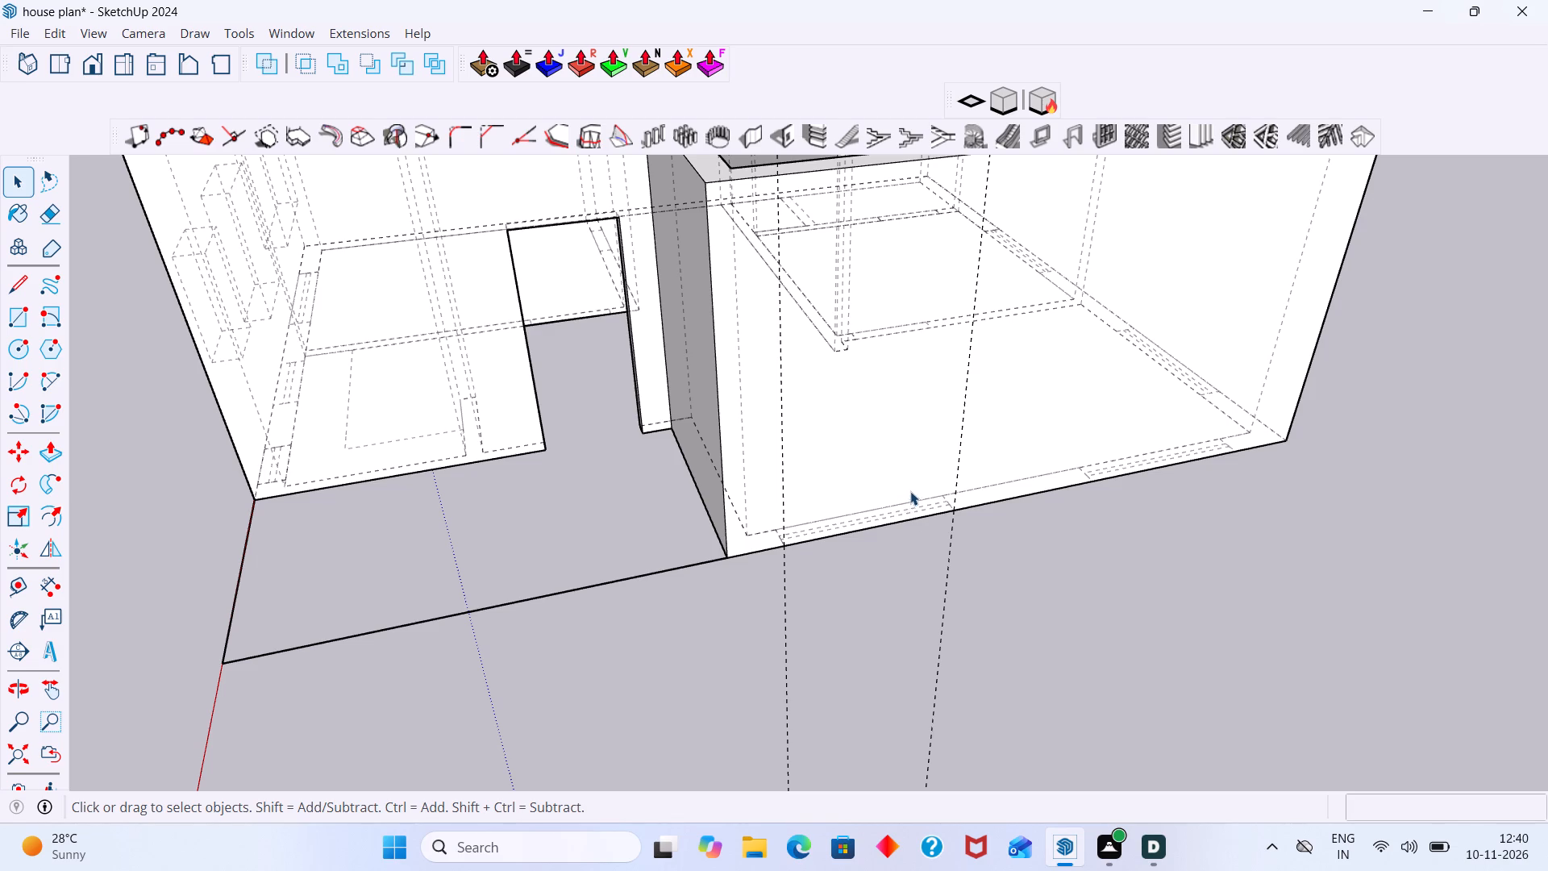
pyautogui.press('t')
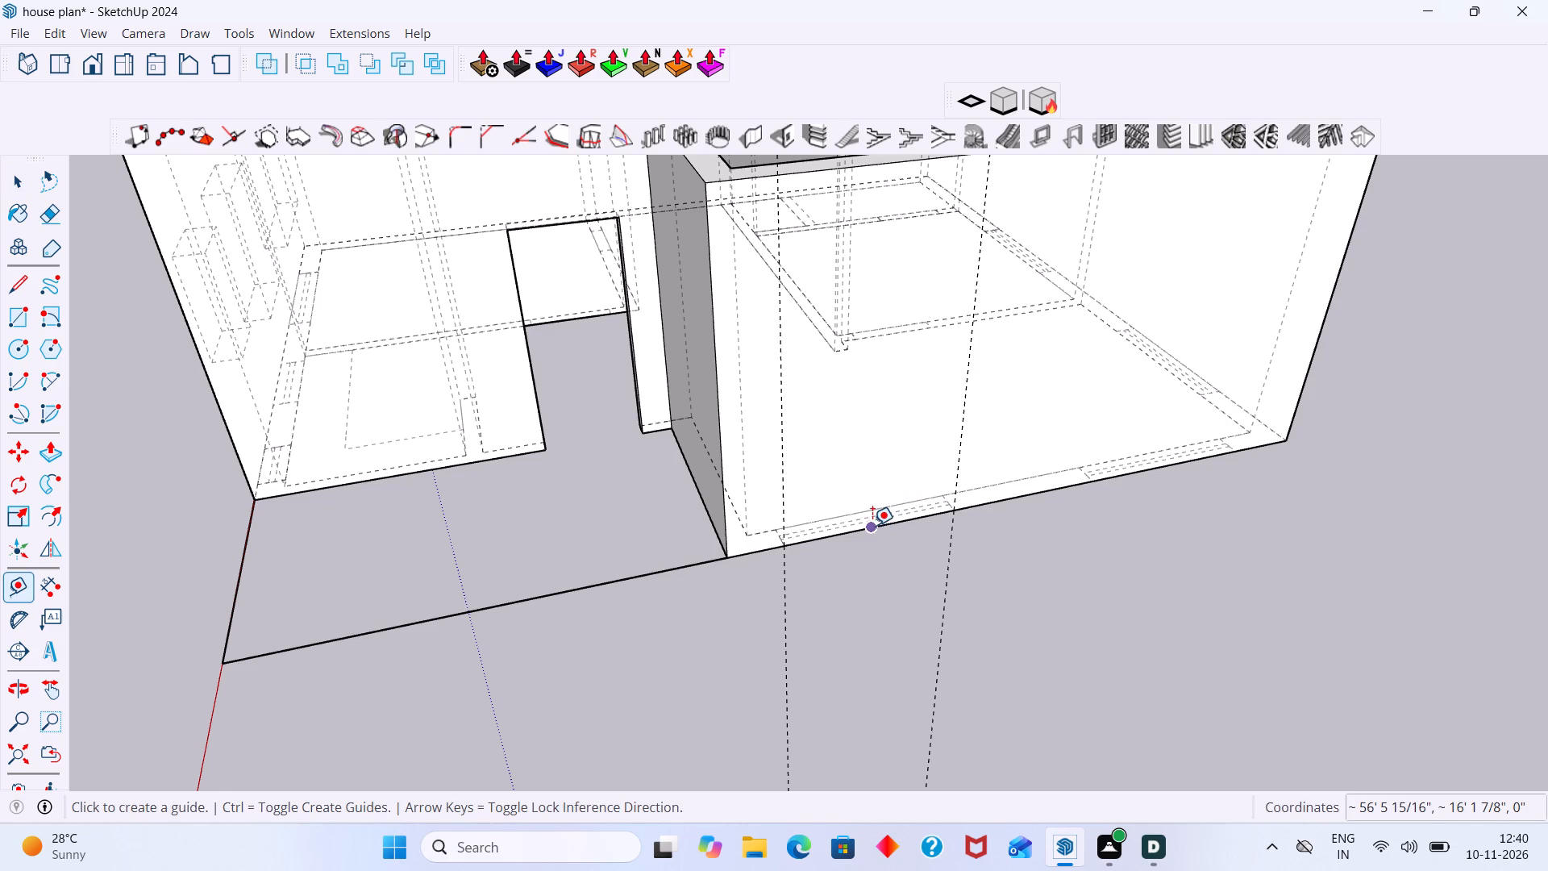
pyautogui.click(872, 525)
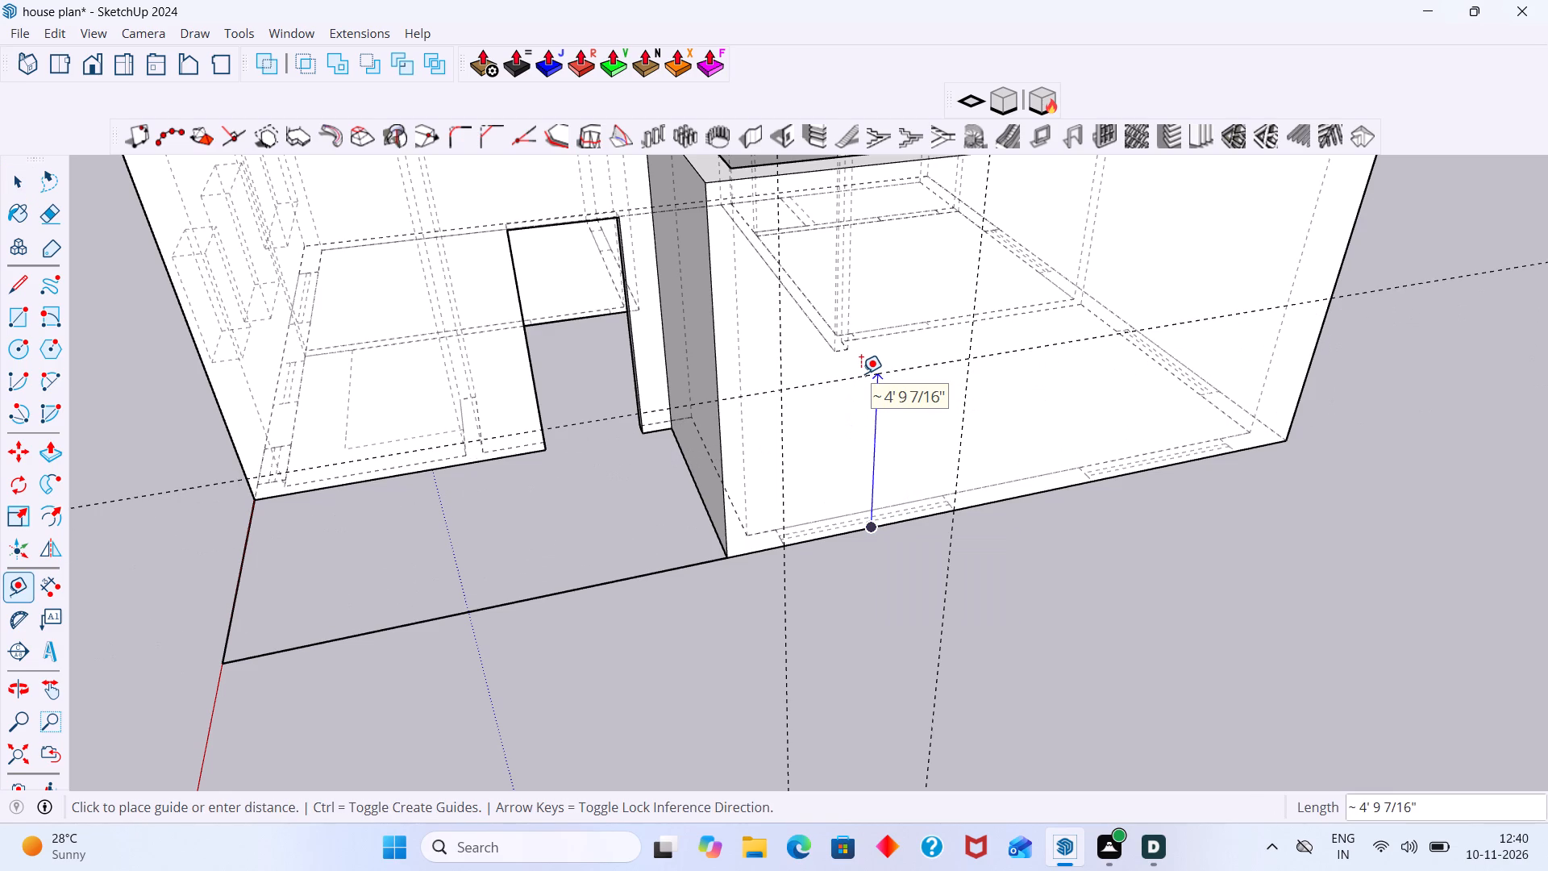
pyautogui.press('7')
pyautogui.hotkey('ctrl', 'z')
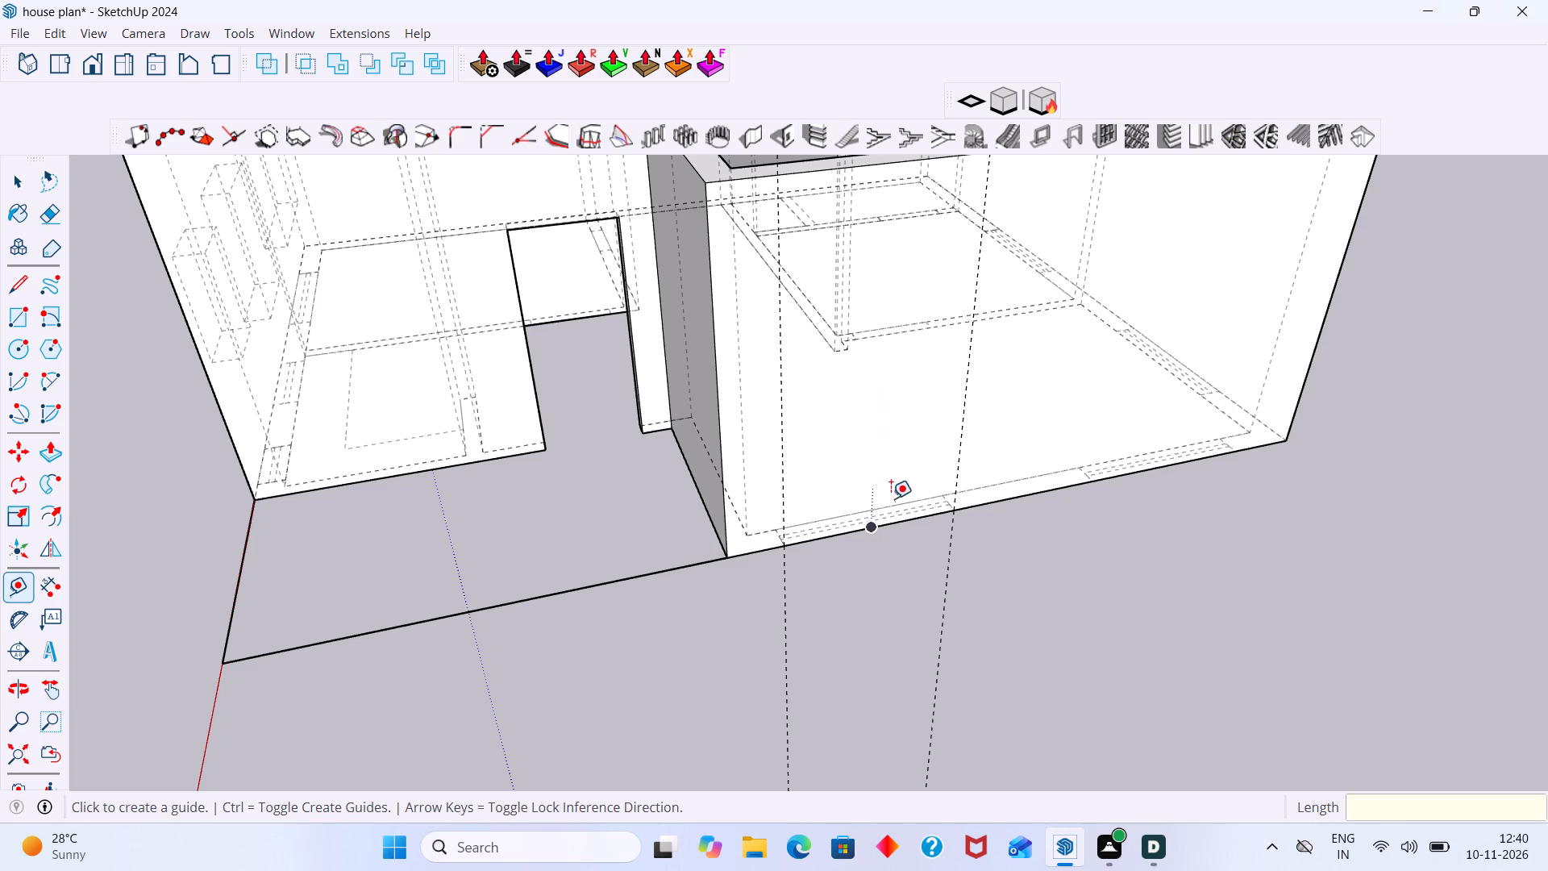
# Place horizontal guides on the front wall 3' above its base edge and a further 4' above that guide.
pyautogui.click(867, 531)
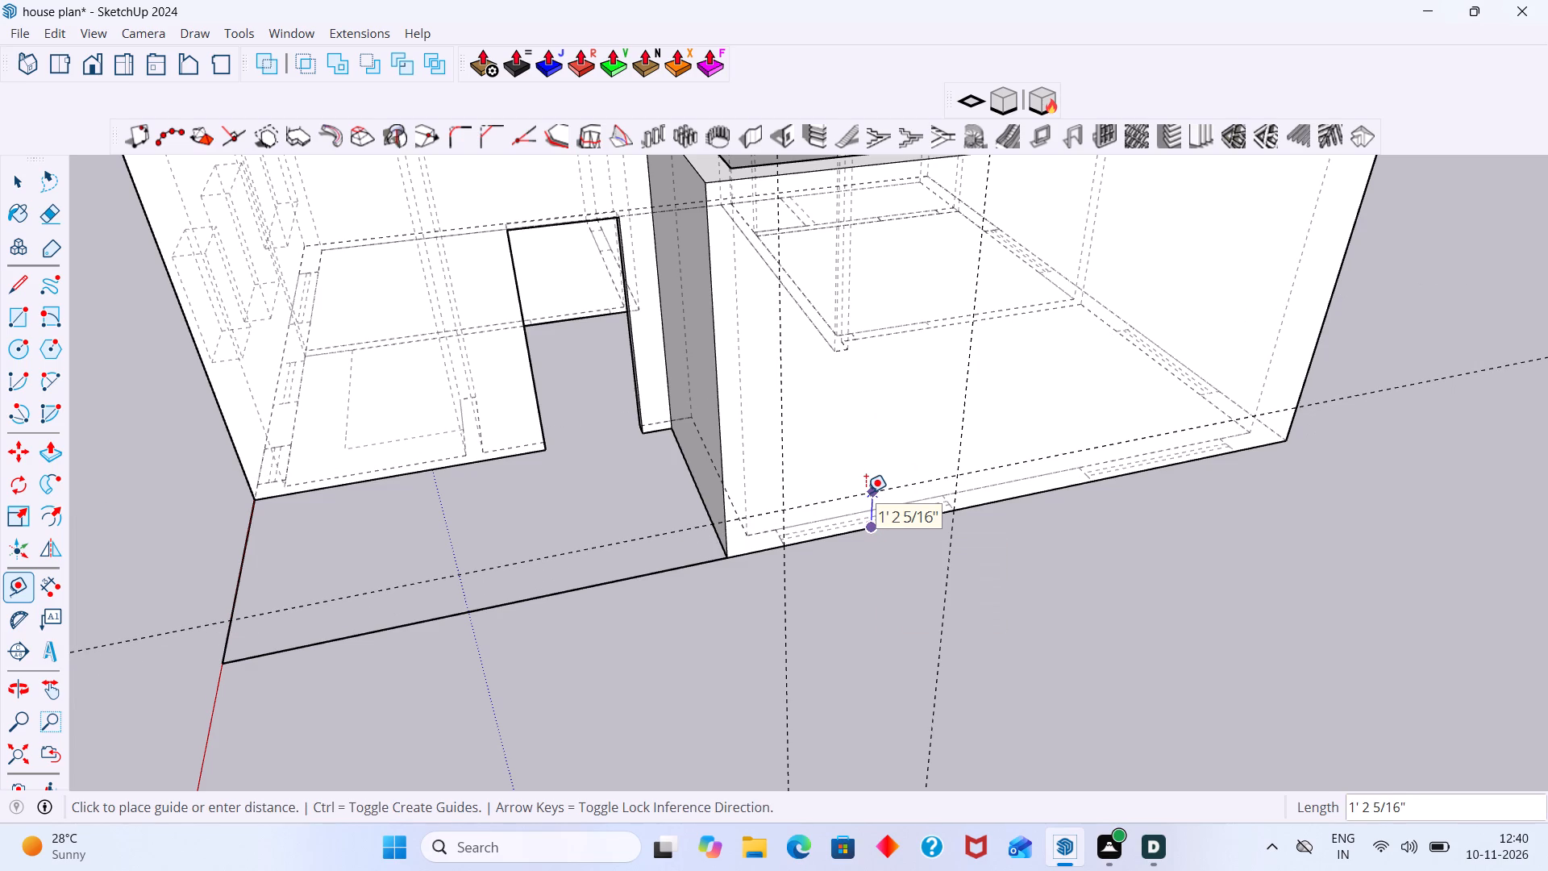
pyautogui.write("3'")
pyautogui.press('Return')
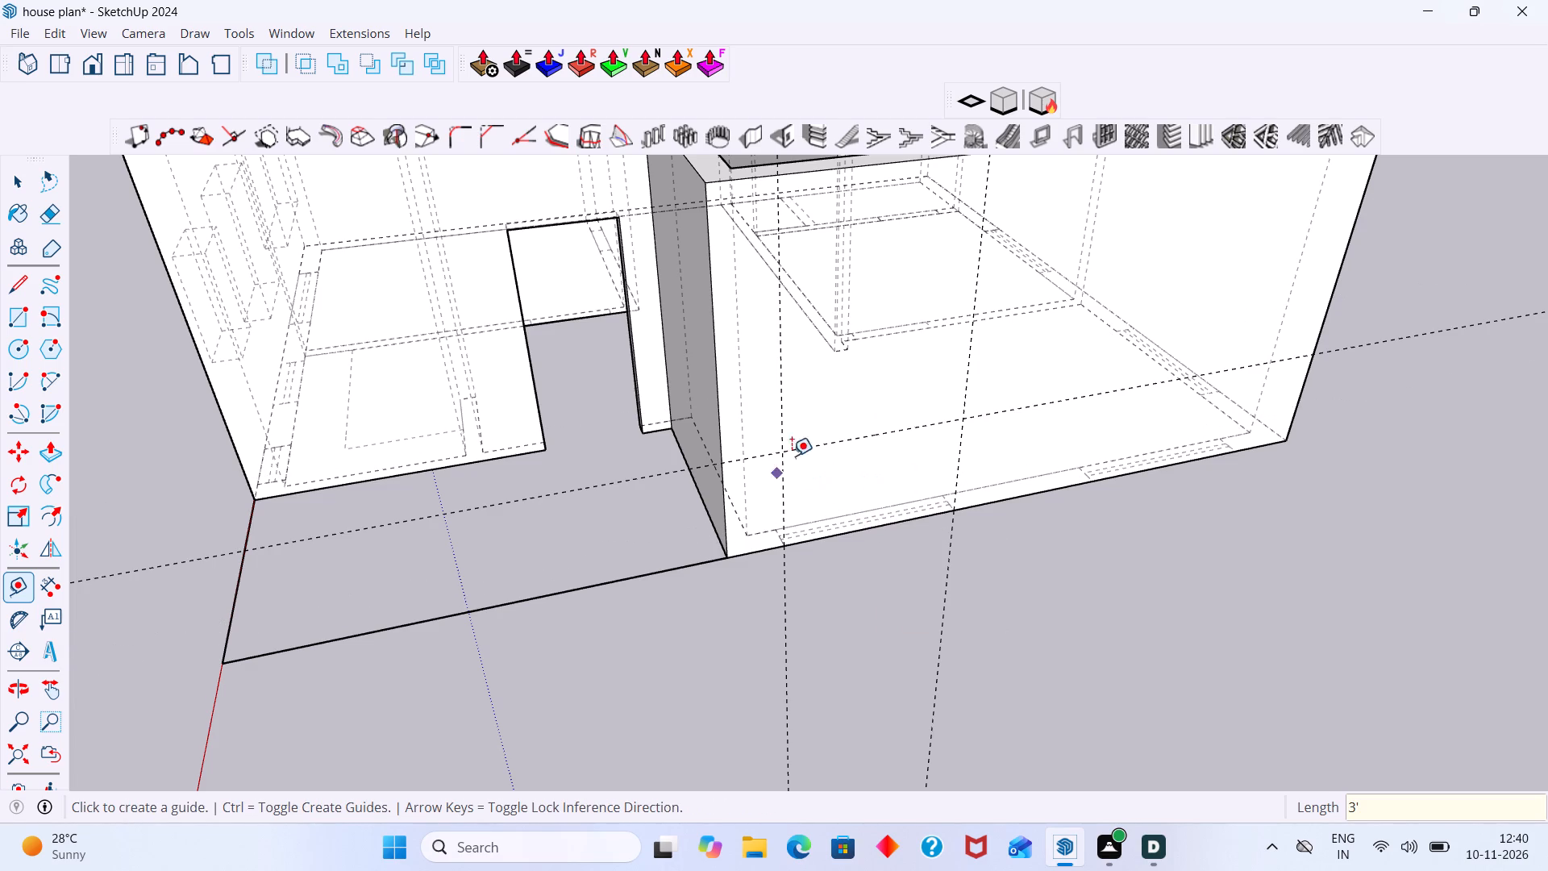
pyautogui.click(843, 438)
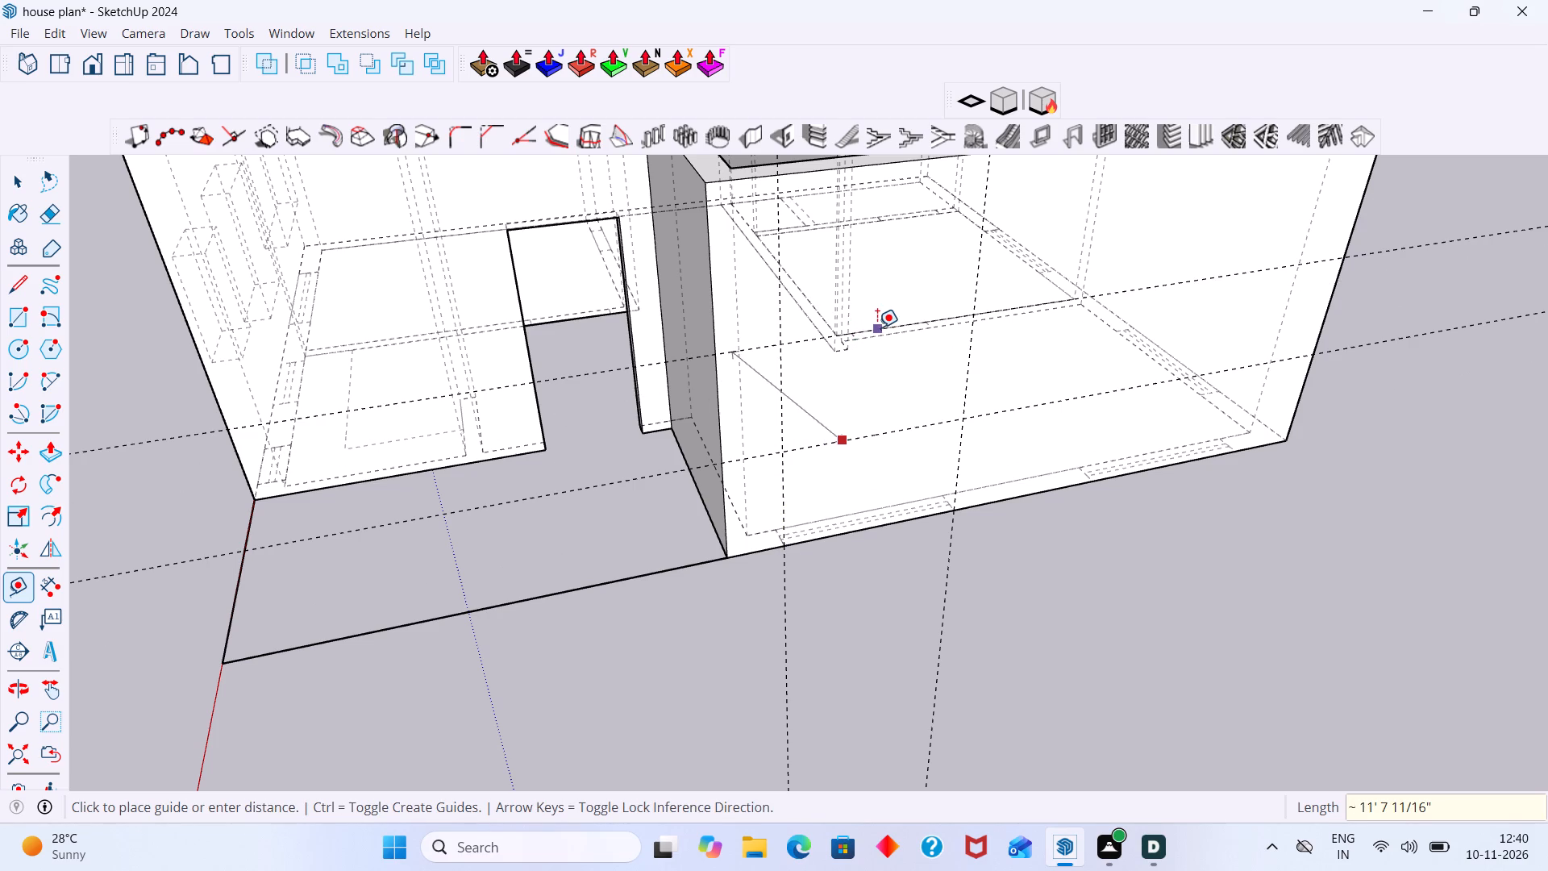
pyautogui.write("4'")
pyautogui.press('Return')
pyautogui.press('space')
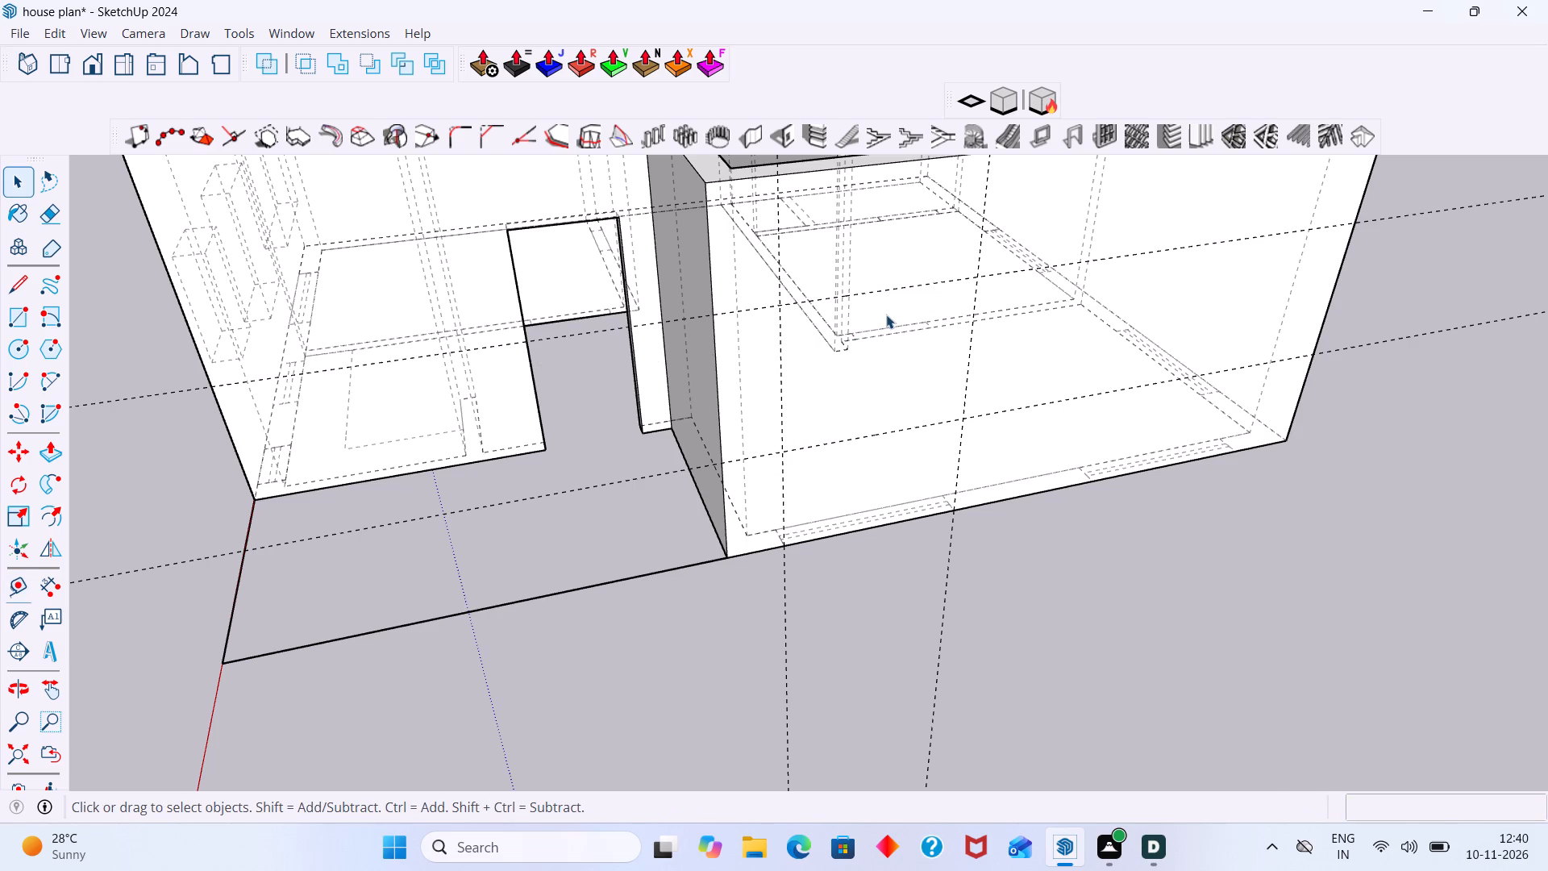
# Turn off the display of hidden back edges.
pyautogui.press('k')
pyautogui.scroll(-8, 894, 365)
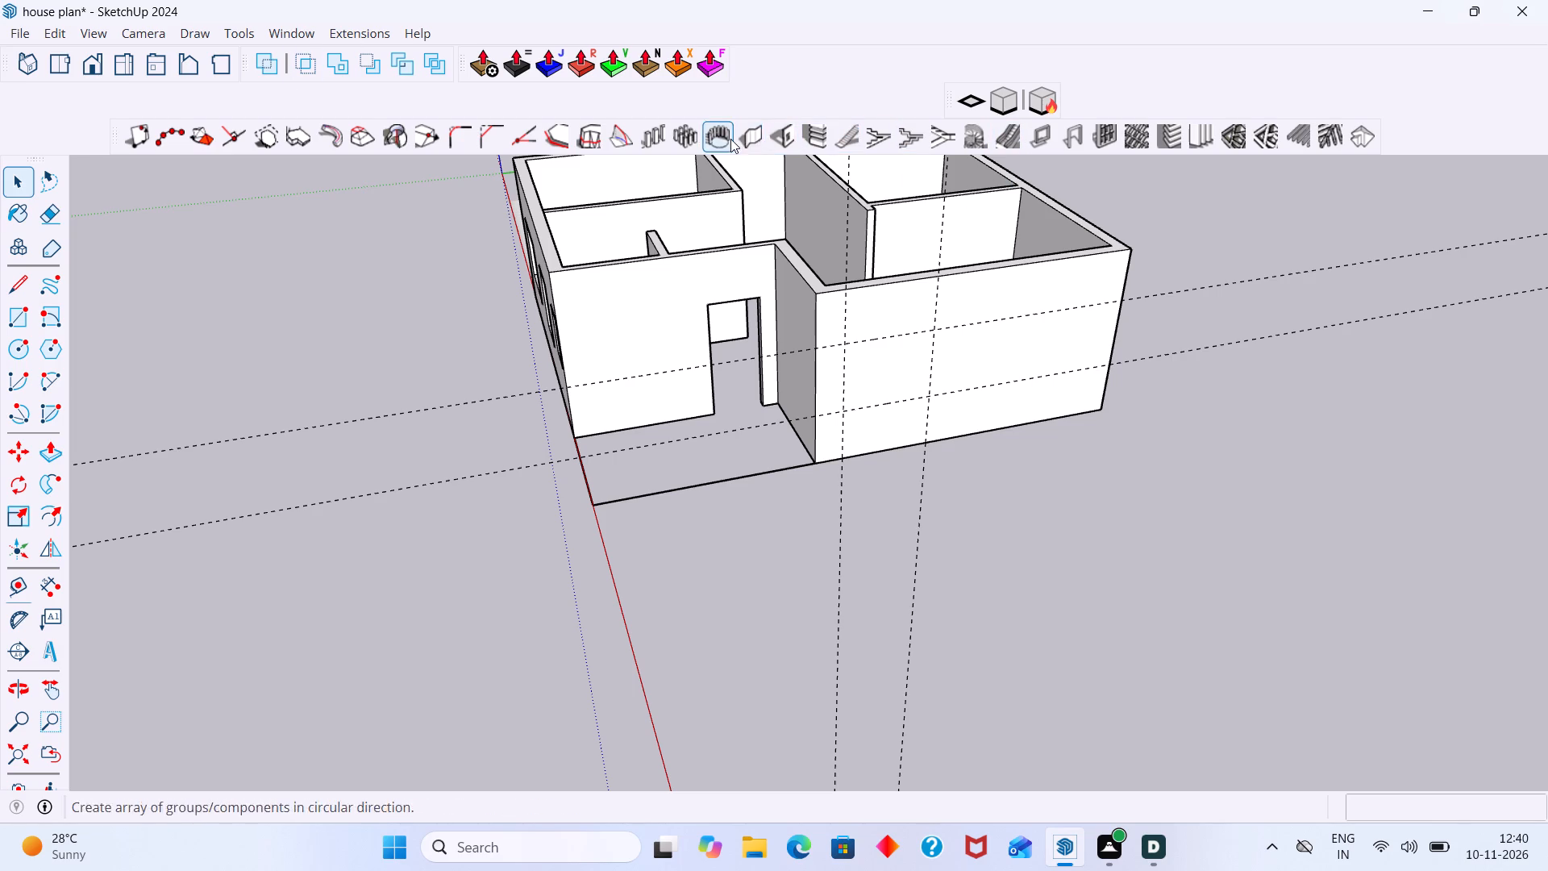
# Create a 4' wide by 4' high wall opening in the front wall where the first vertical and lower horizontal guides cross.
pyautogui.click(790, 131)
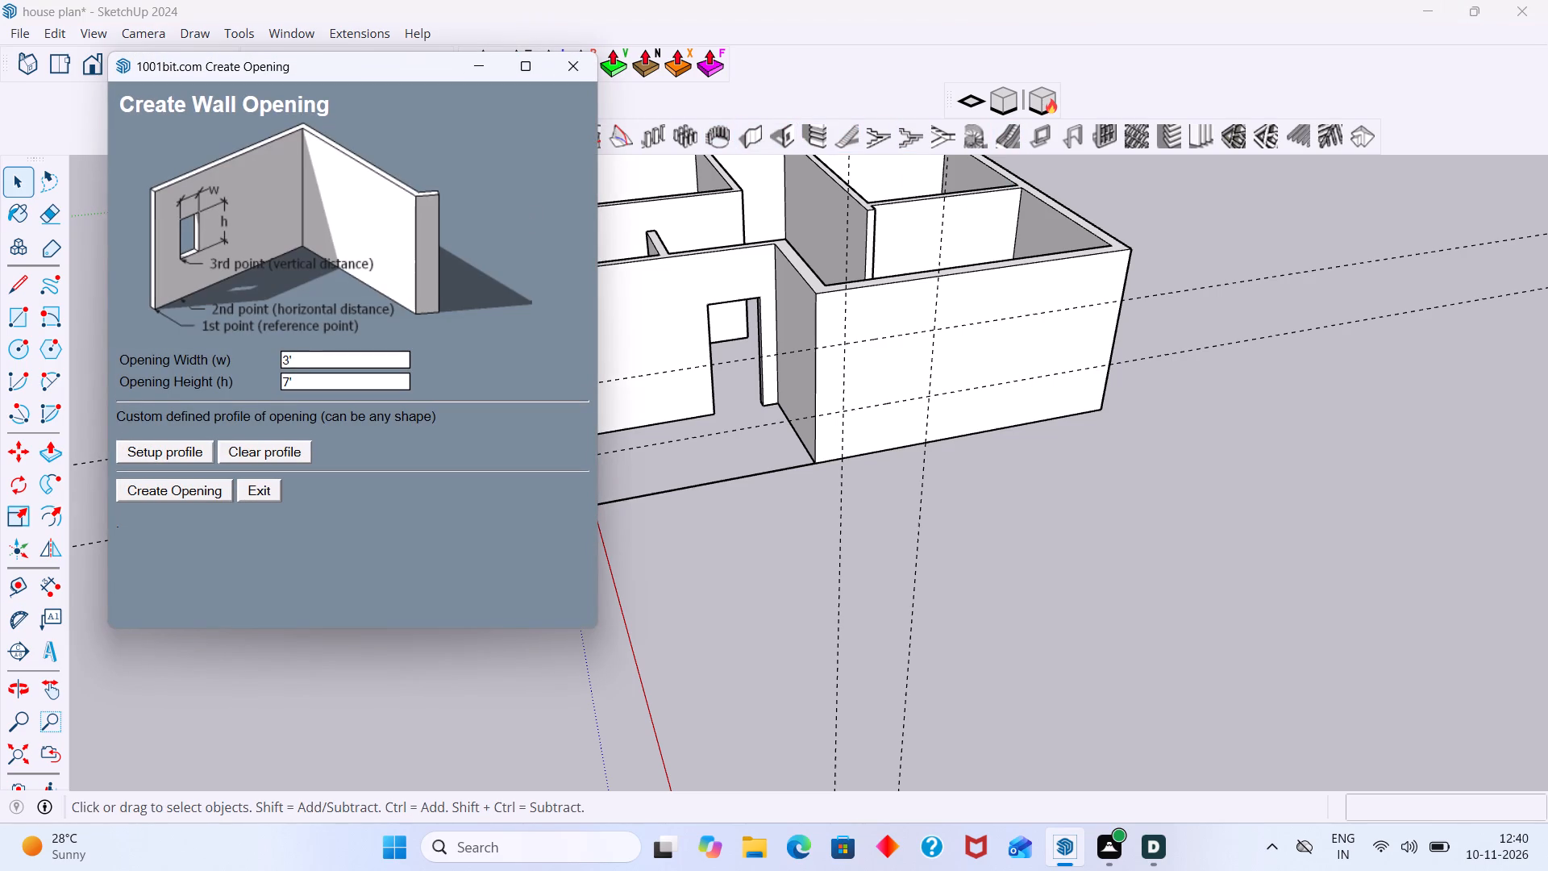
pyautogui.click(293, 355)
pyautogui.press('4')
pyautogui.hotkey('shift', '"')
pyautogui.press('BackSpace')
pyautogui.press("'")
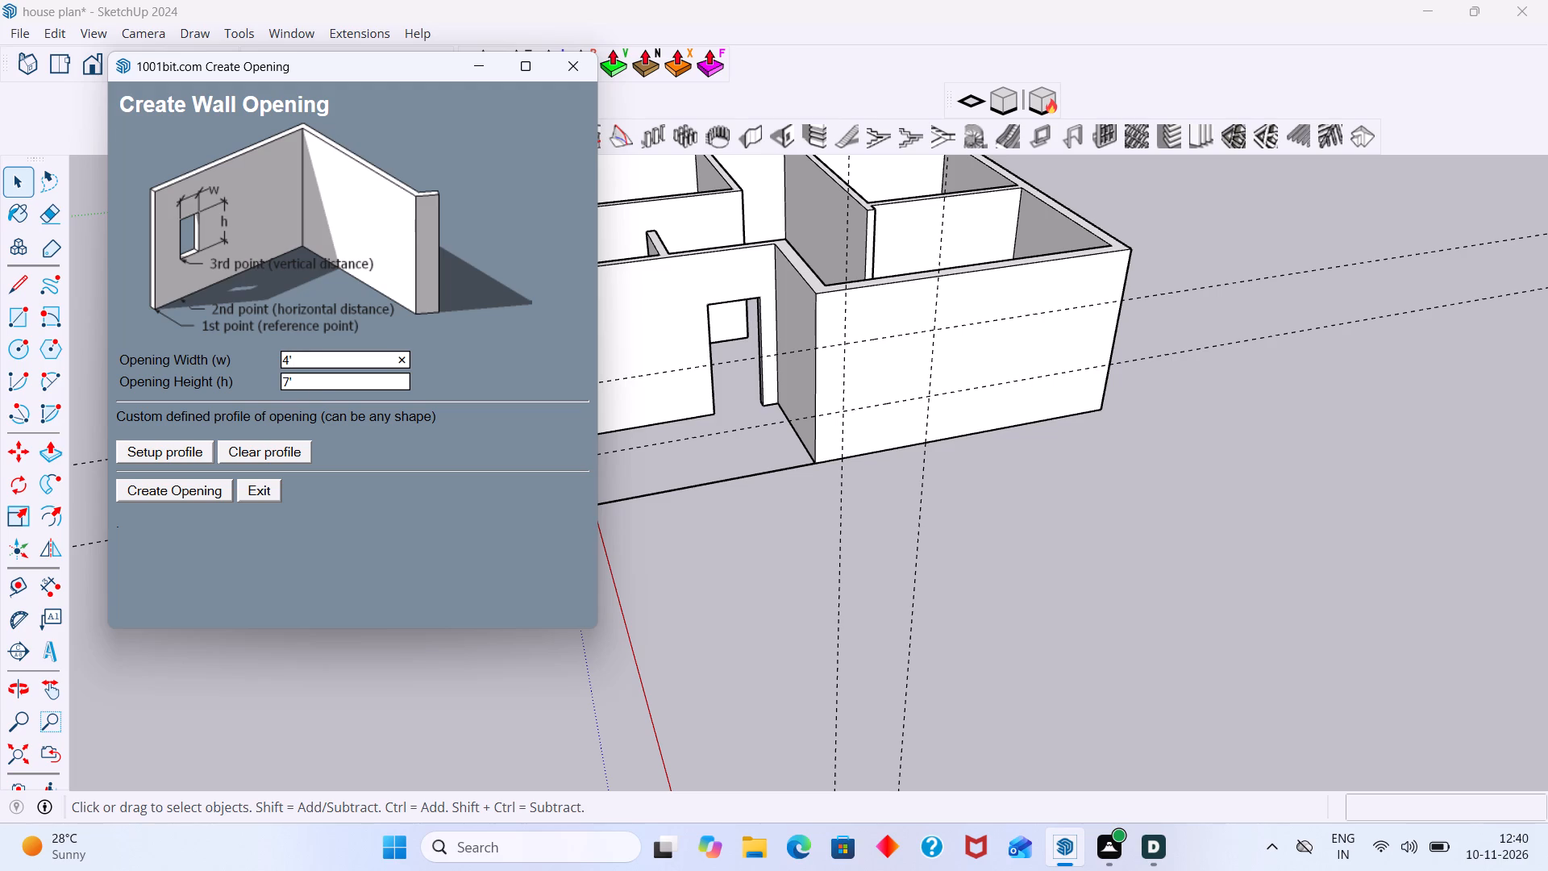
pyautogui.click(314, 385)
pyautogui.click(303, 359)
pyautogui.click(293, 383)
pyautogui.write("4'")
pyautogui.press('Return')
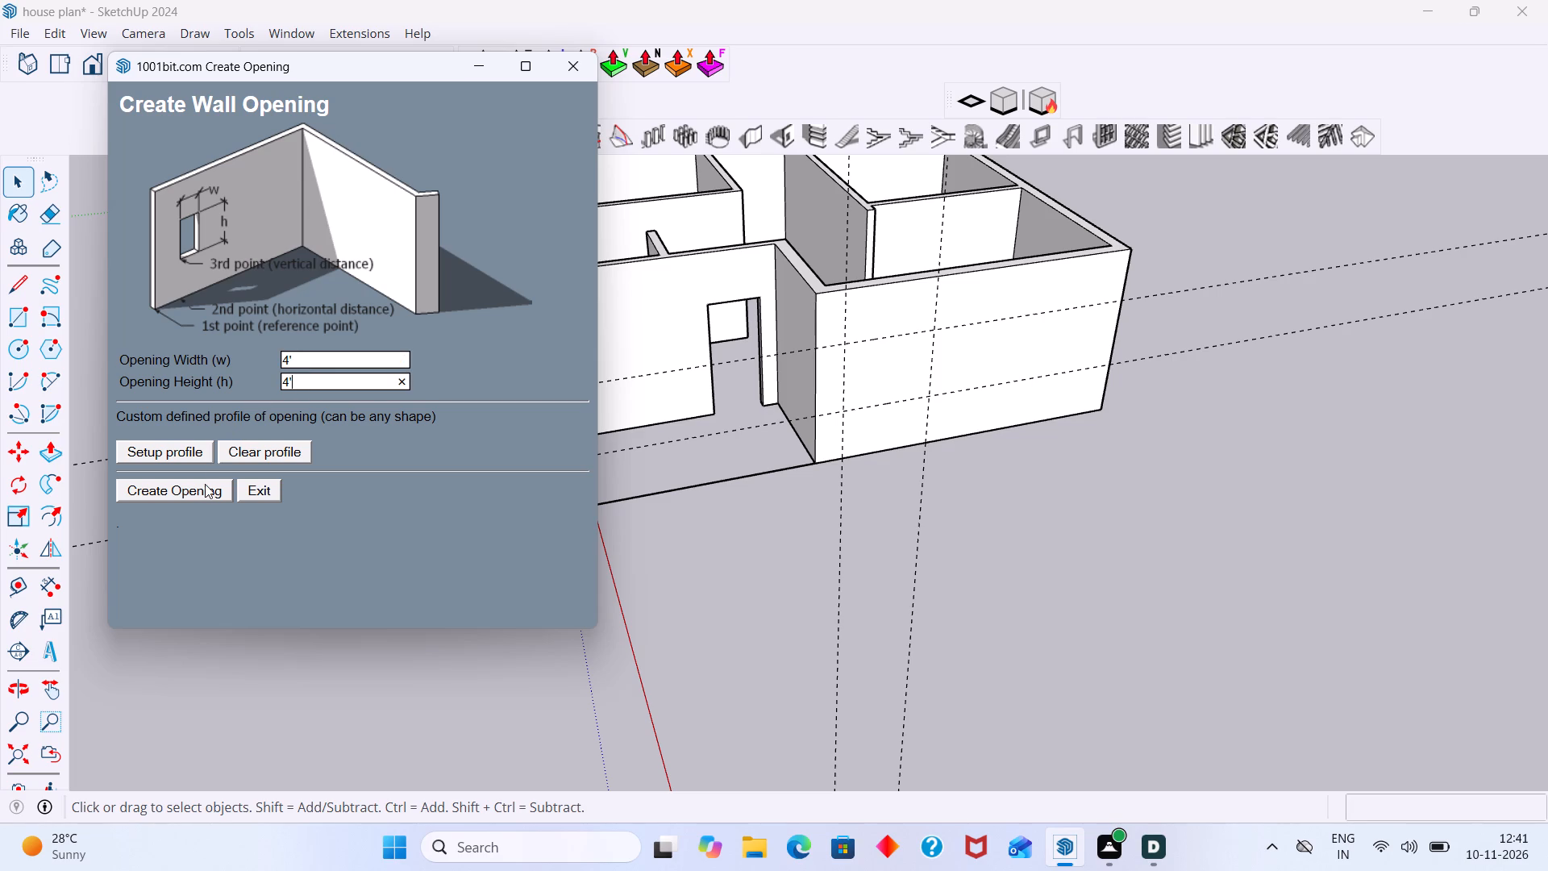
pyautogui.click(205, 496)
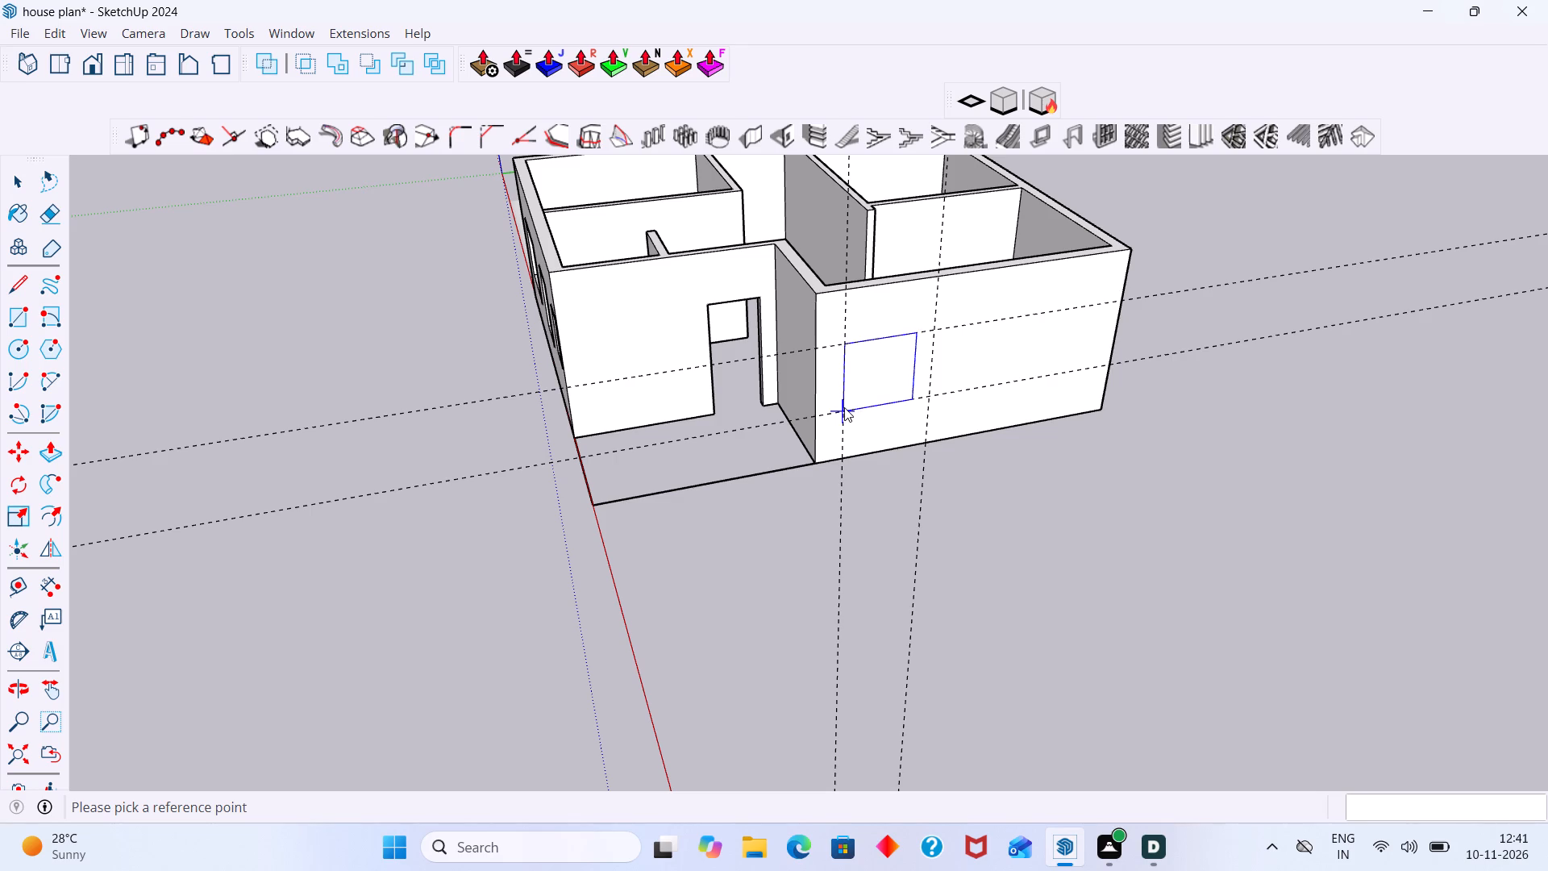
pyautogui.click(844, 407)
pyautogui.doubleClick(844, 407)
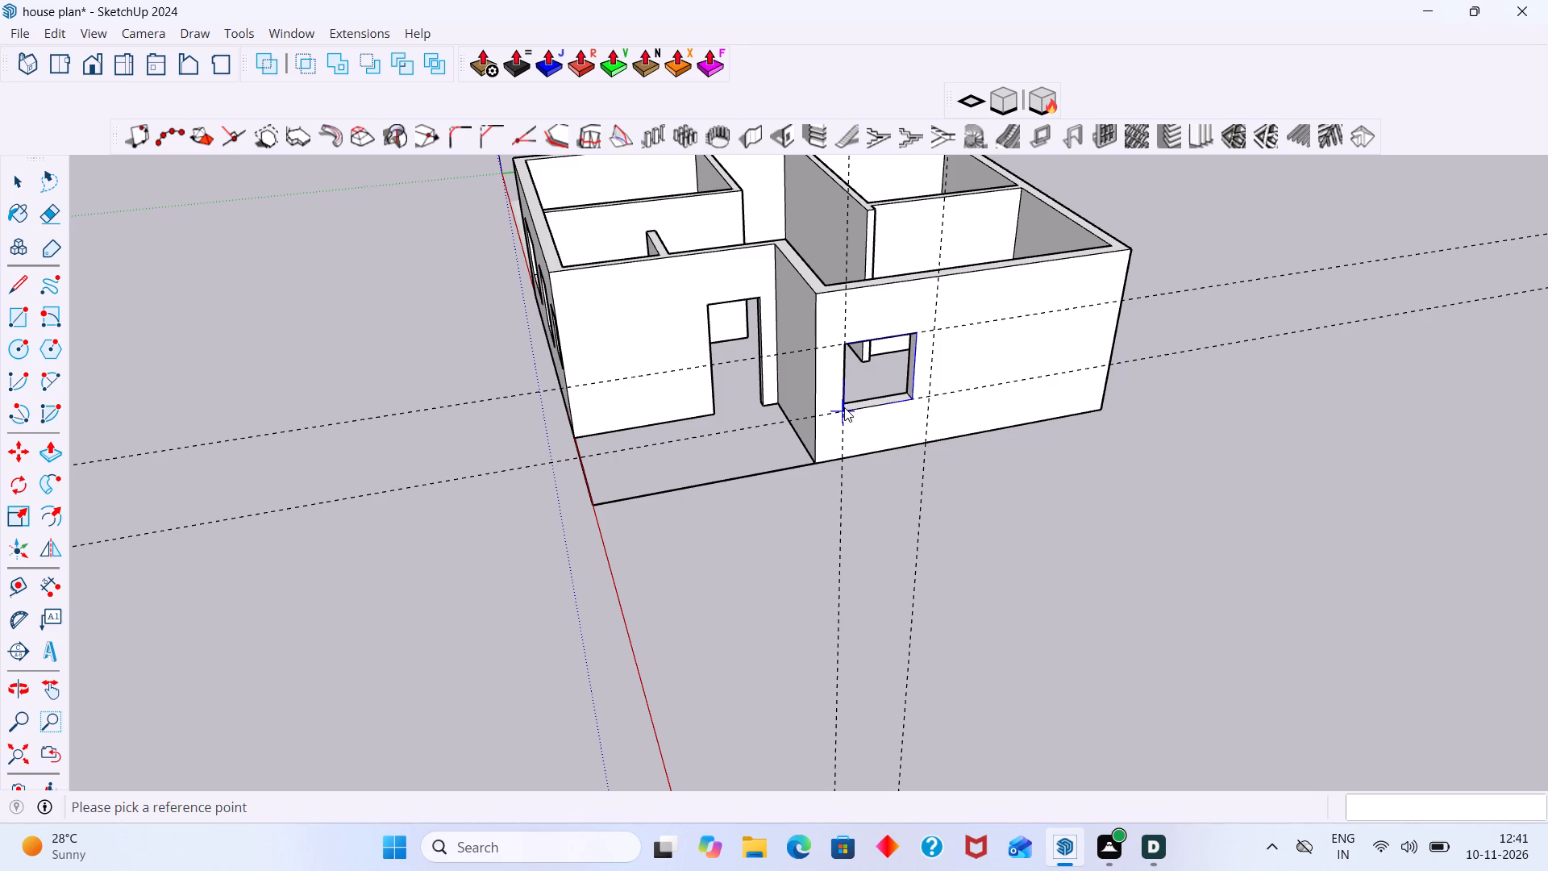
pyautogui.press('space')
pyautogui.click(1019, 442)
# Push/Pull the new window opening's side face 1' outward to the second vertical guide.
pyautogui.scroll(9, 879, 363)
pyautogui.moveTo(934, 373); pyautogui.dragTo(1043, 365, button='middle')
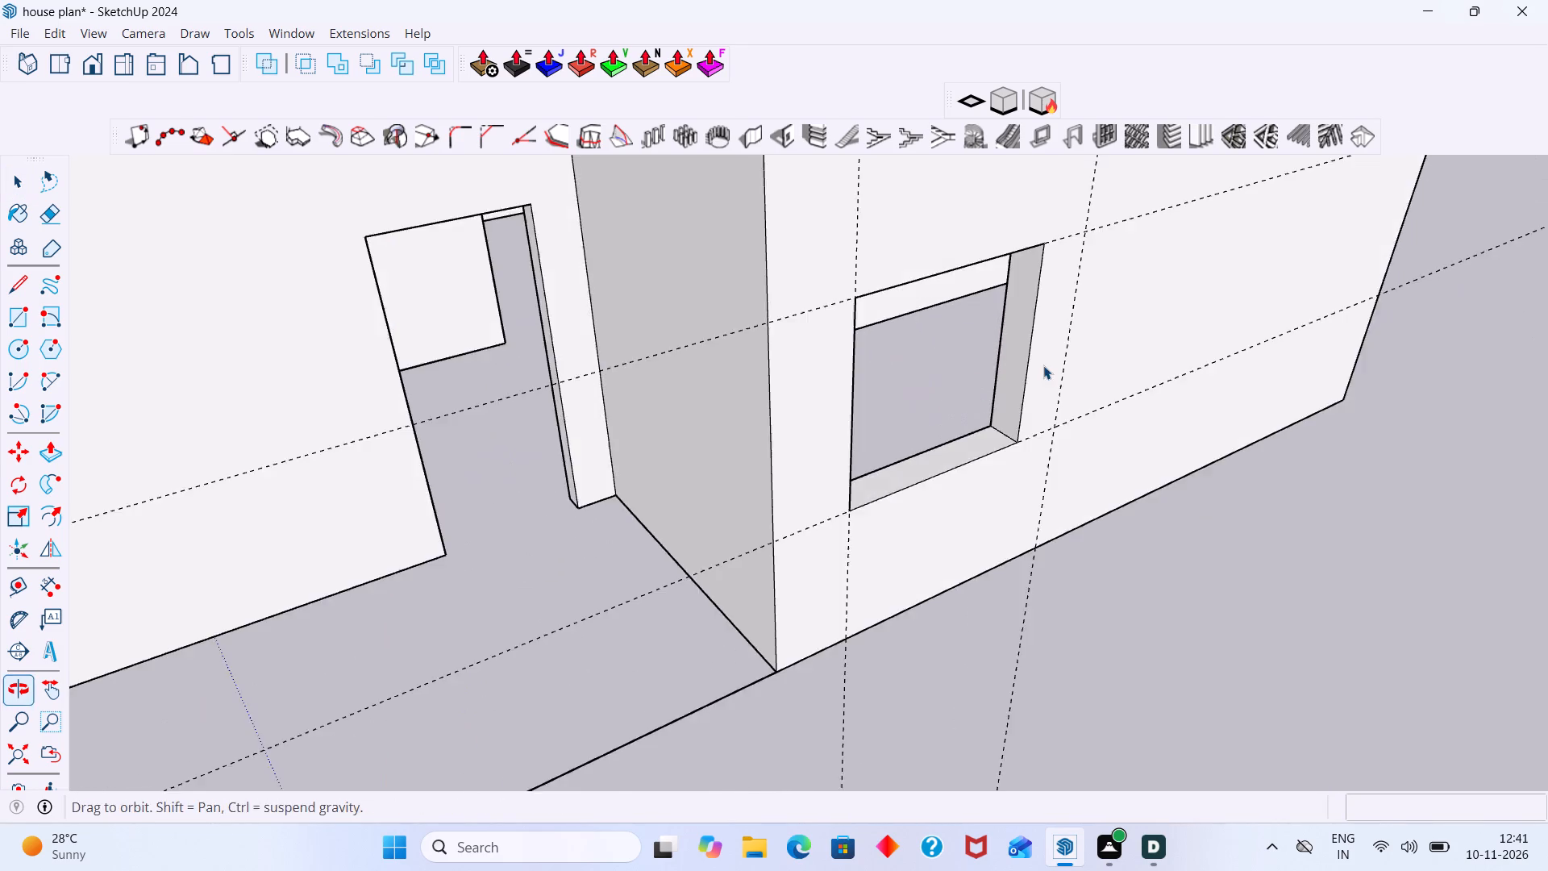
pyautogui.moveTo(1043, 365); pyautogui.dragTo(1045, 368, button='middle')
pyautogui.scroll(4, 1042, 362)
pyautogui.click(1014, 354)
pyautogui.doubleClick(1004, 353)
pyautogui.click(994, 355)
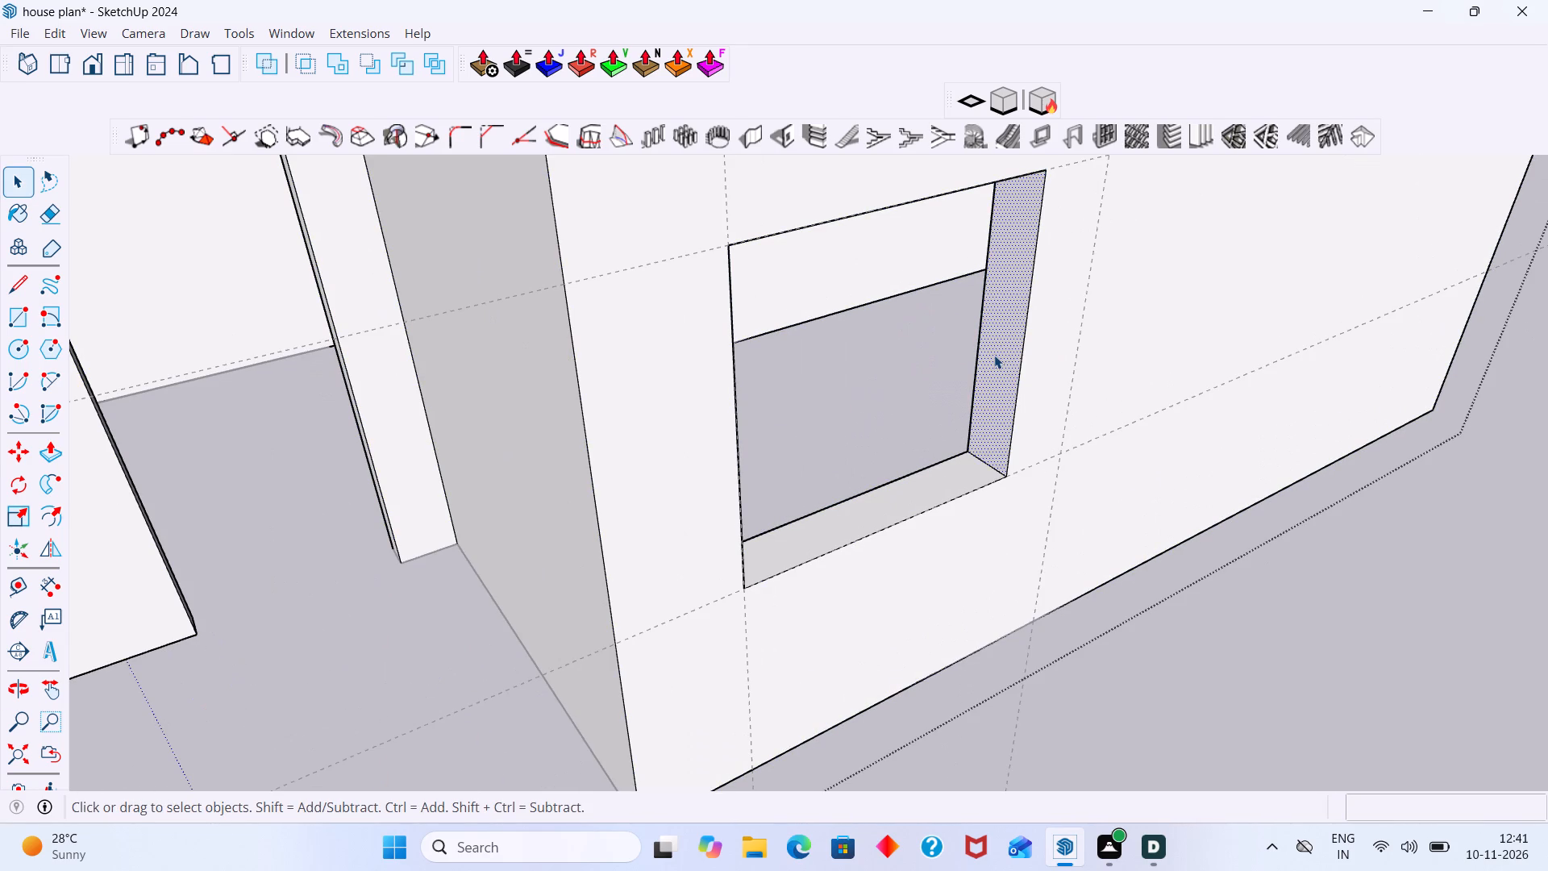
pyautogui.press('p')
pyautogui.click(993, 355)
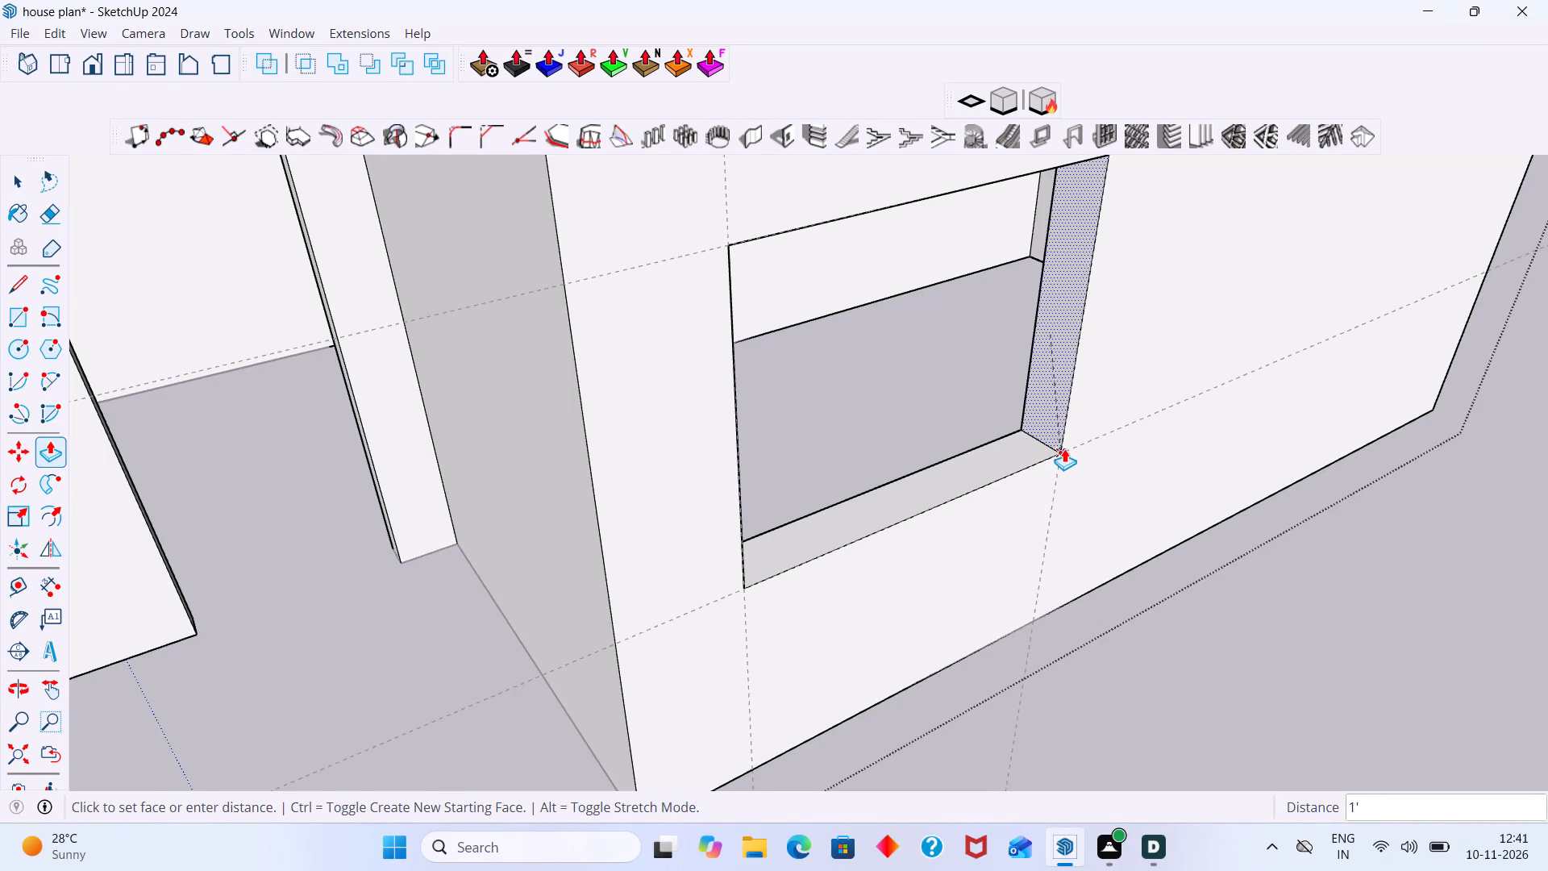
pyautogui.click(1064, 448)
pyautogui.press('space')
pyautogui.click(1176, 629)
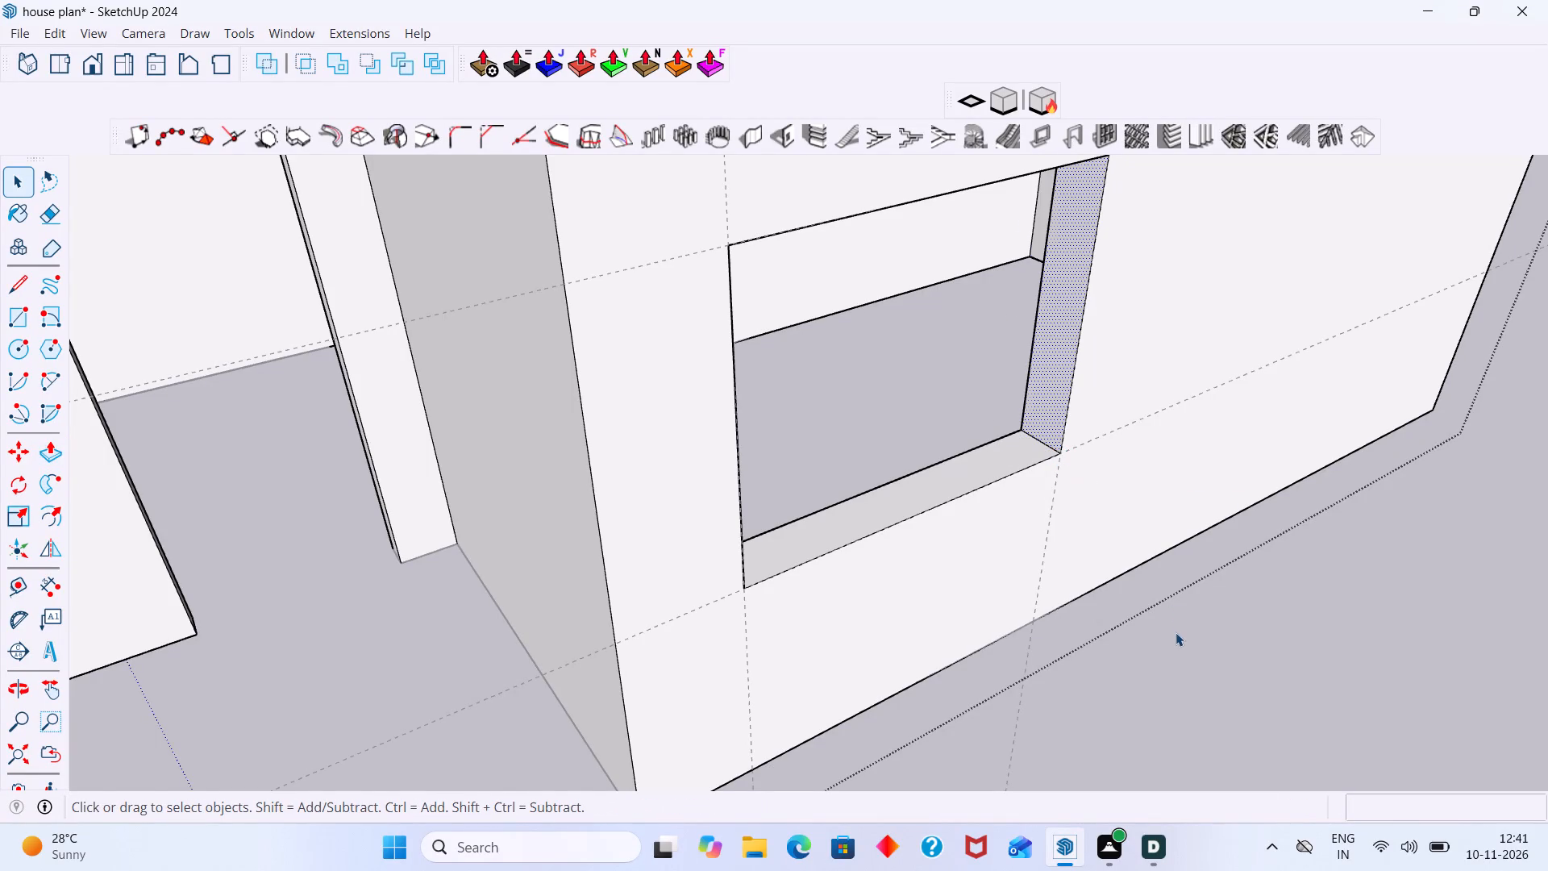
# Delete all the guides from the model.
pyautogui.scroll(-12, 1120, 539)
pyautogui.moveTo(977, 315); pyautogui.dragTo(905, 315, button='middle')
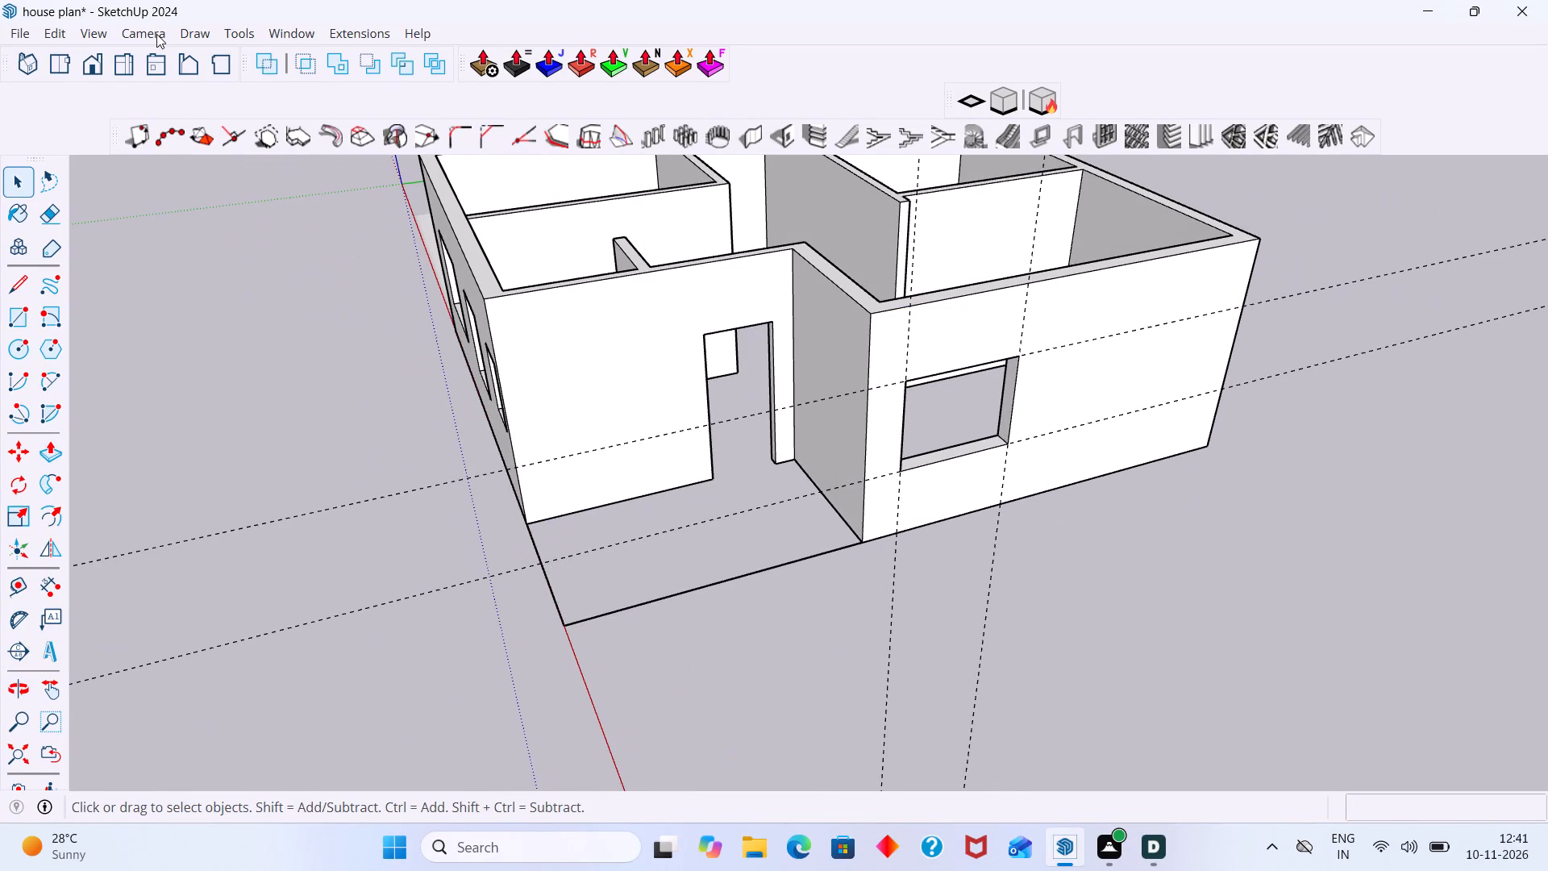
pyautogui.click(57, 38)
pyautogui.click(127, 242)
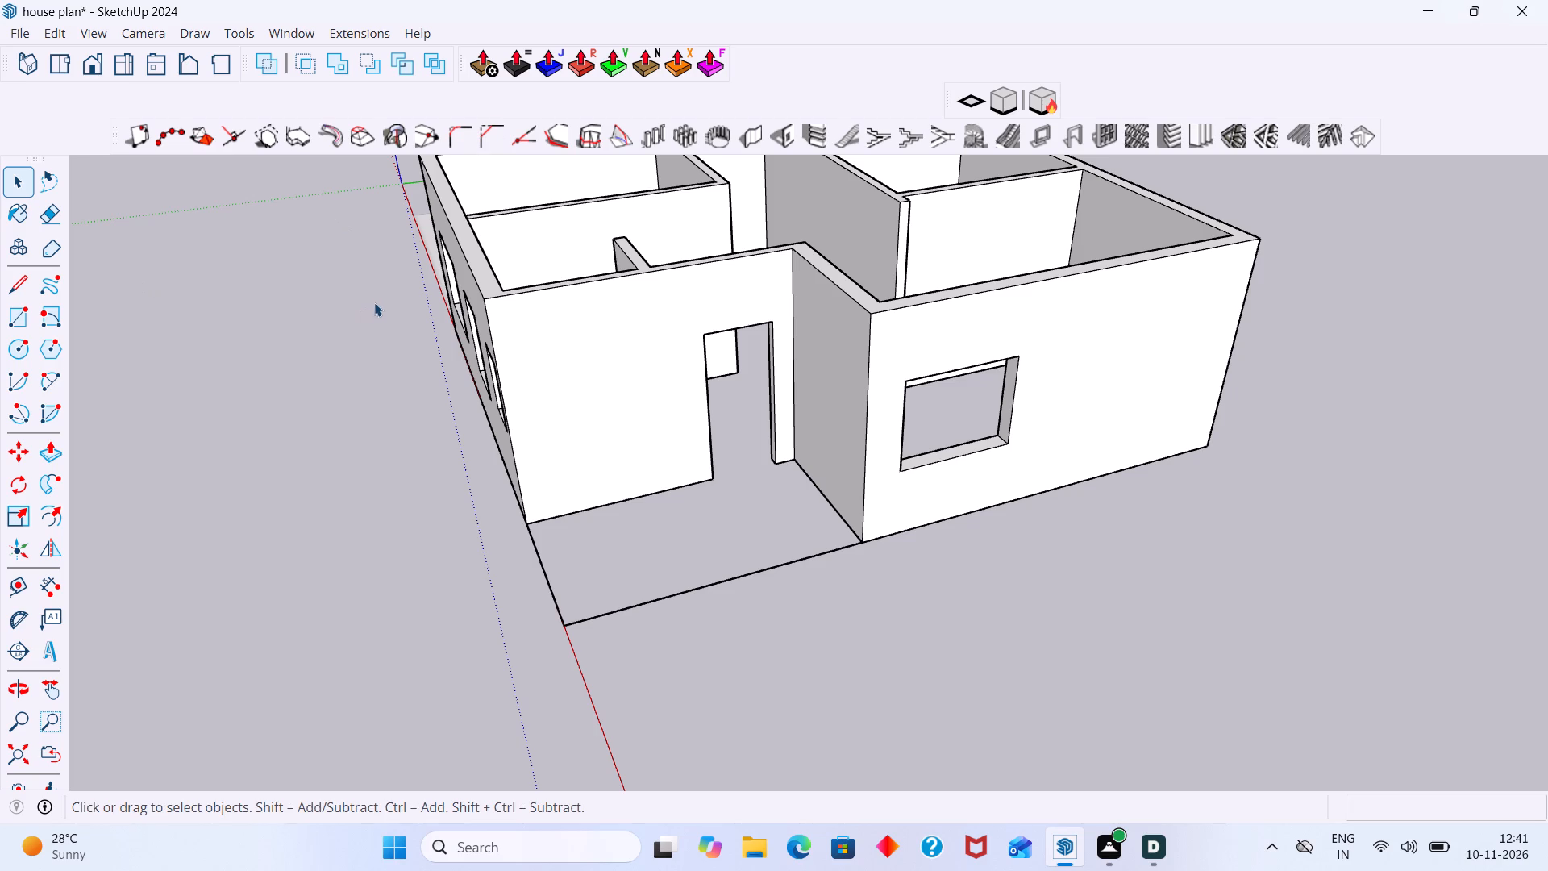
# Turn on the display of hidden back edges to reveal the plan's window lines behind the front wall.
pyautogui.scroll(-4, 644, 377)
pyautogui.moveTo(1023, 479); pyautogui.dragTo(982, 422, button='middle')
pyautogui.scroll(-4, 972, 414)
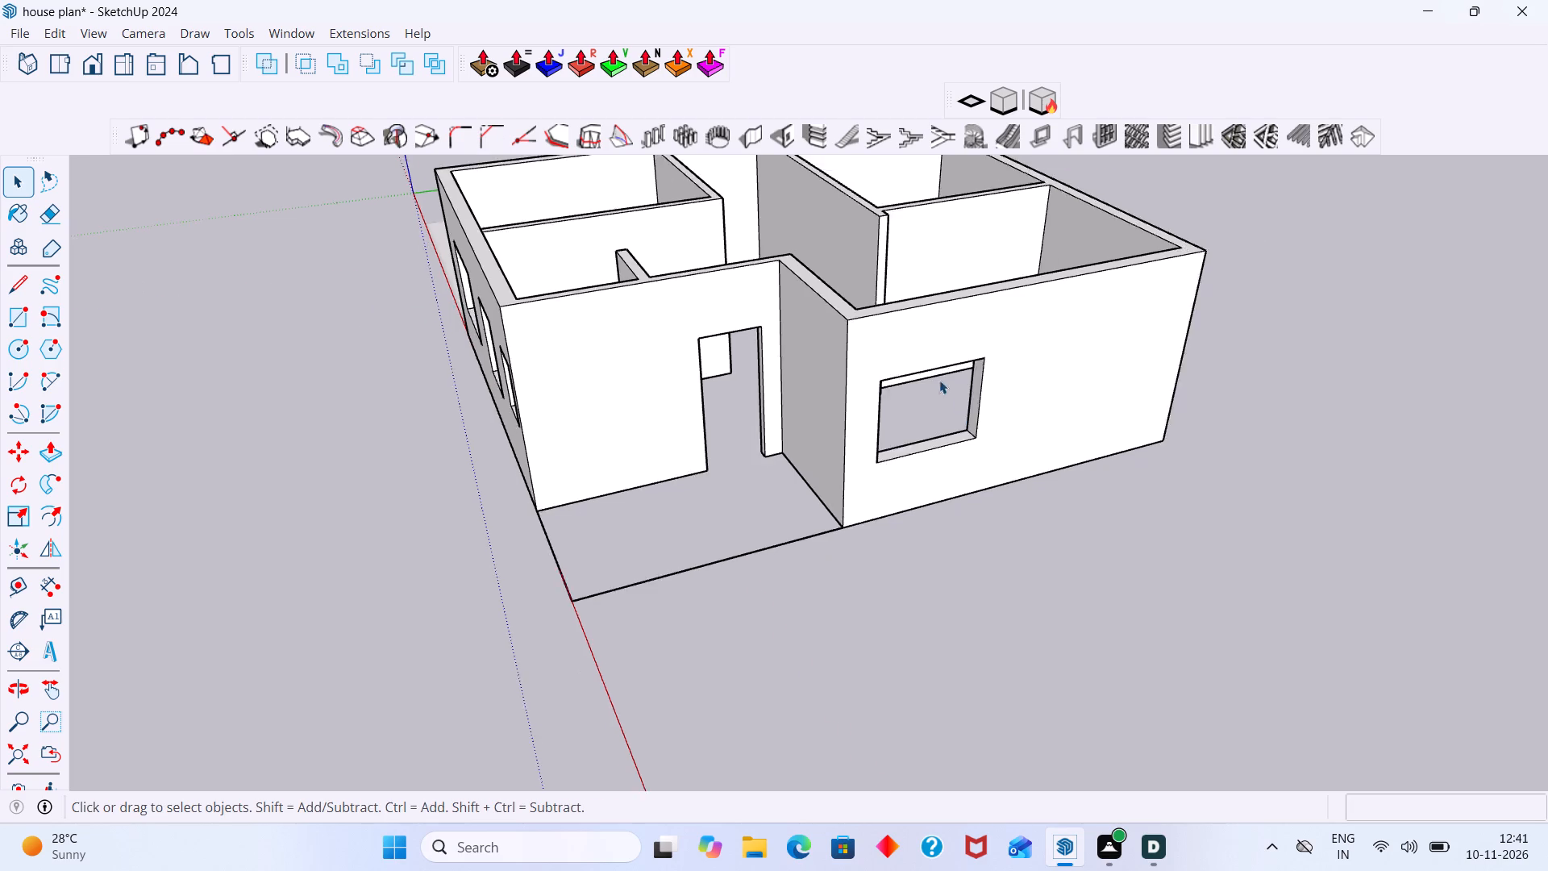
pyautogui.scroll(-3, 939, 380)
pyautogui.keyDown('shift'); pyautogui.moveTo(929, 377); pyautogui.dragTo(709, 419, button='middle'); pyautogui.keyUp('shift')
pyautogui.scroll(7, 742, 469)
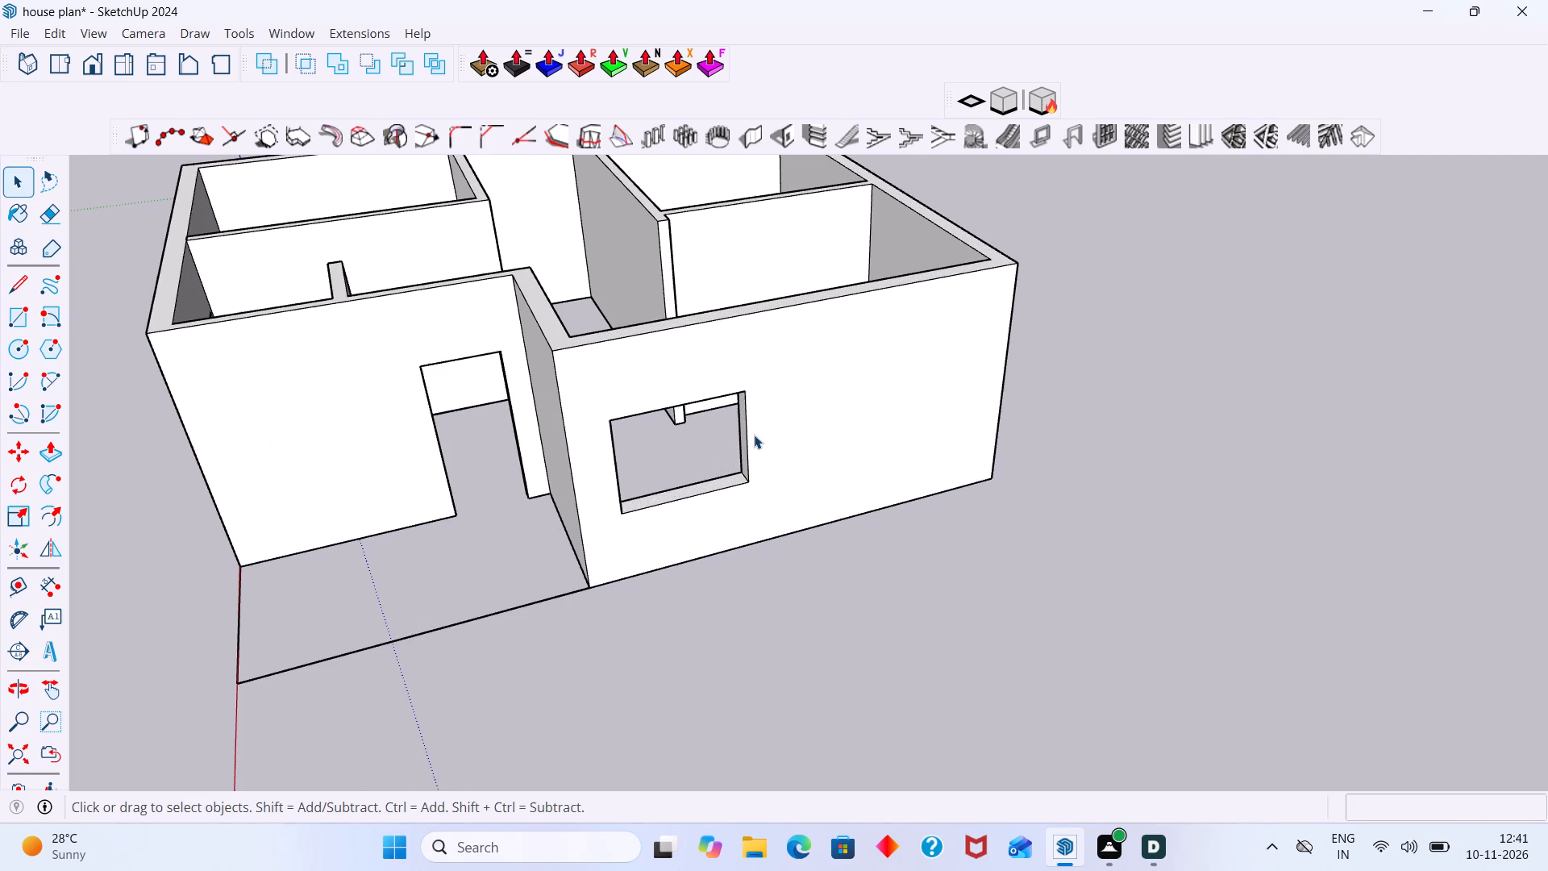
pyautogui.press('k')
pyautogui.scroll(5, 761, 498)
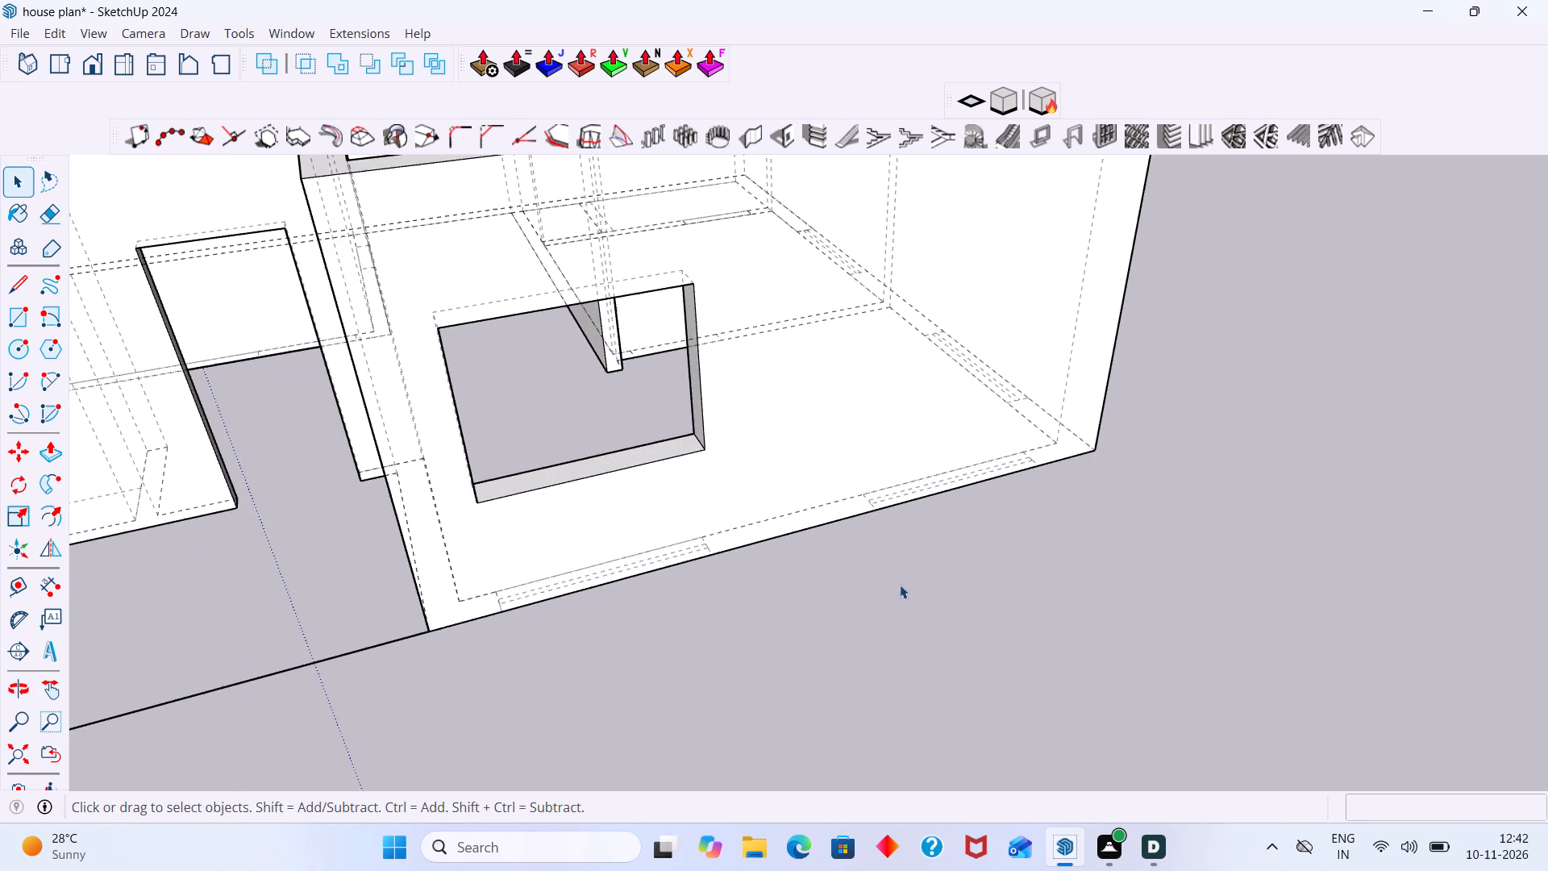
pyautogui.scroll(-3, 897, 581)
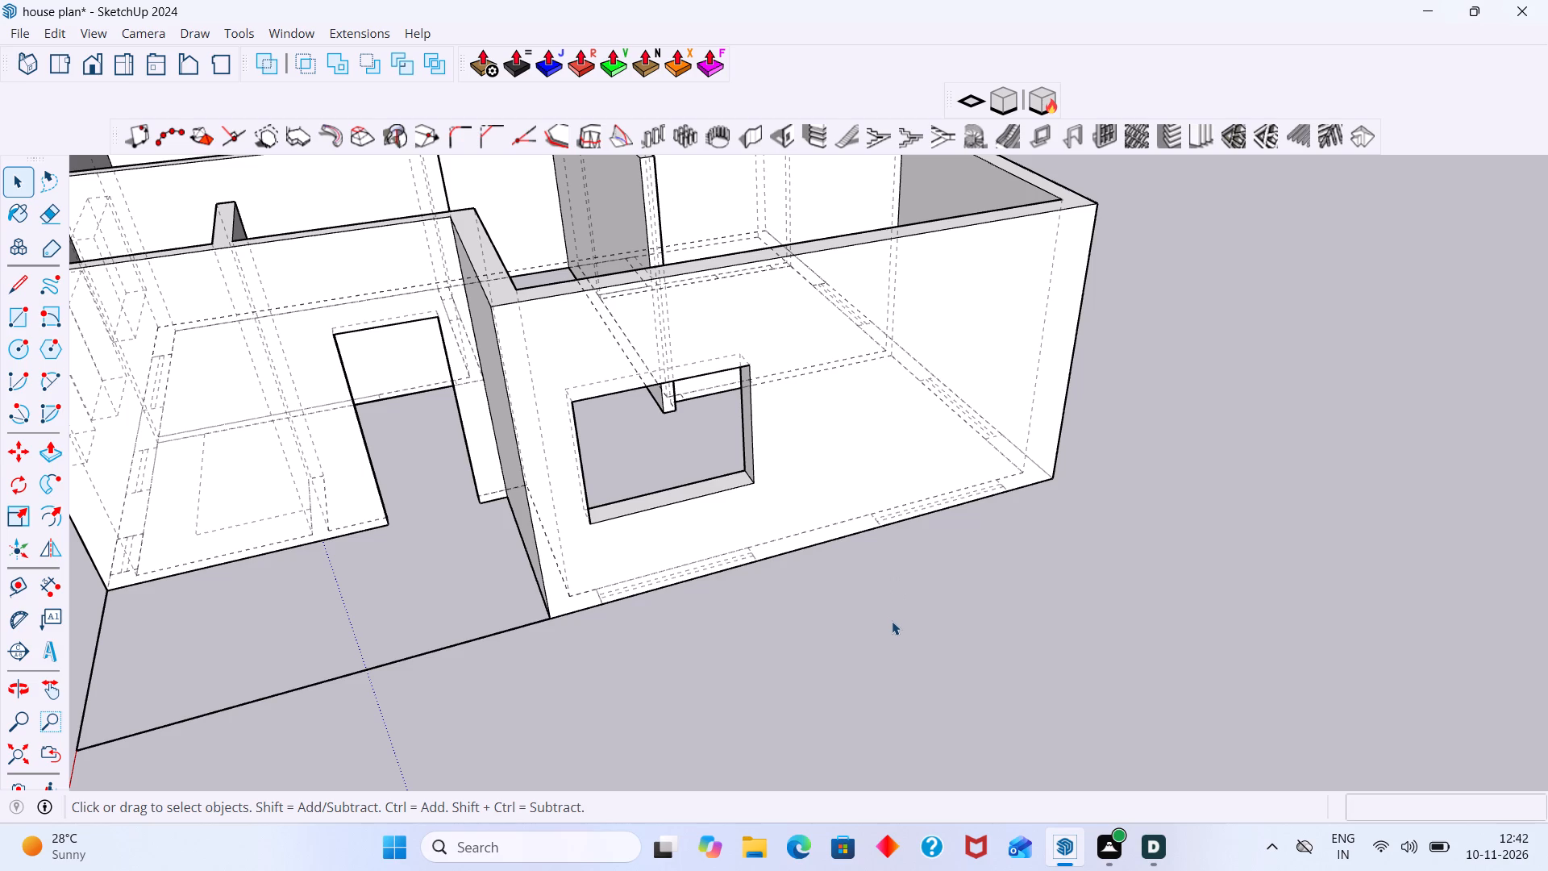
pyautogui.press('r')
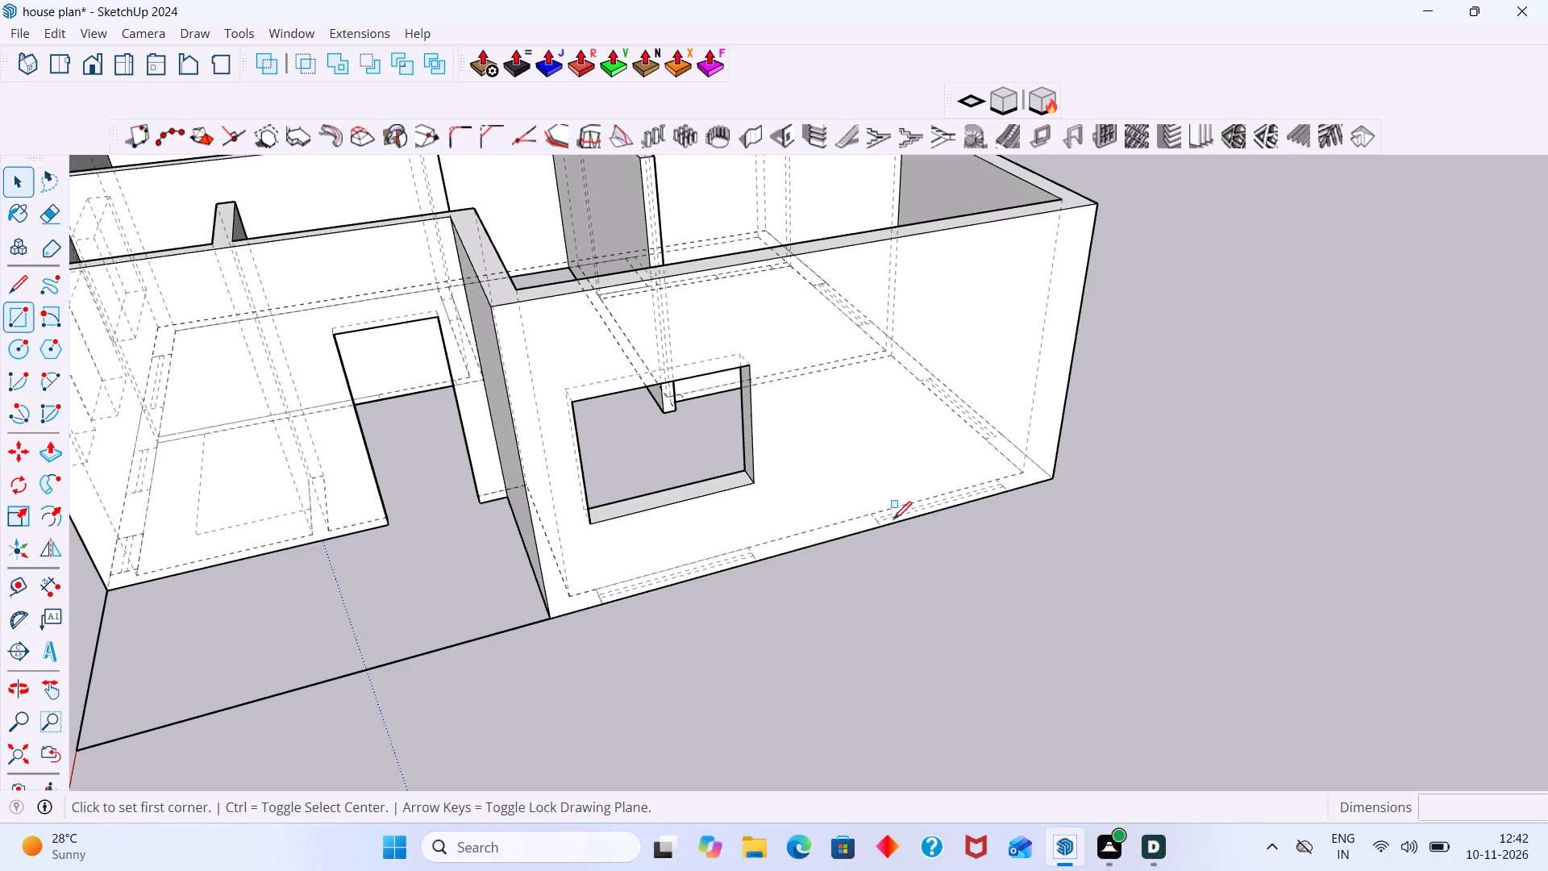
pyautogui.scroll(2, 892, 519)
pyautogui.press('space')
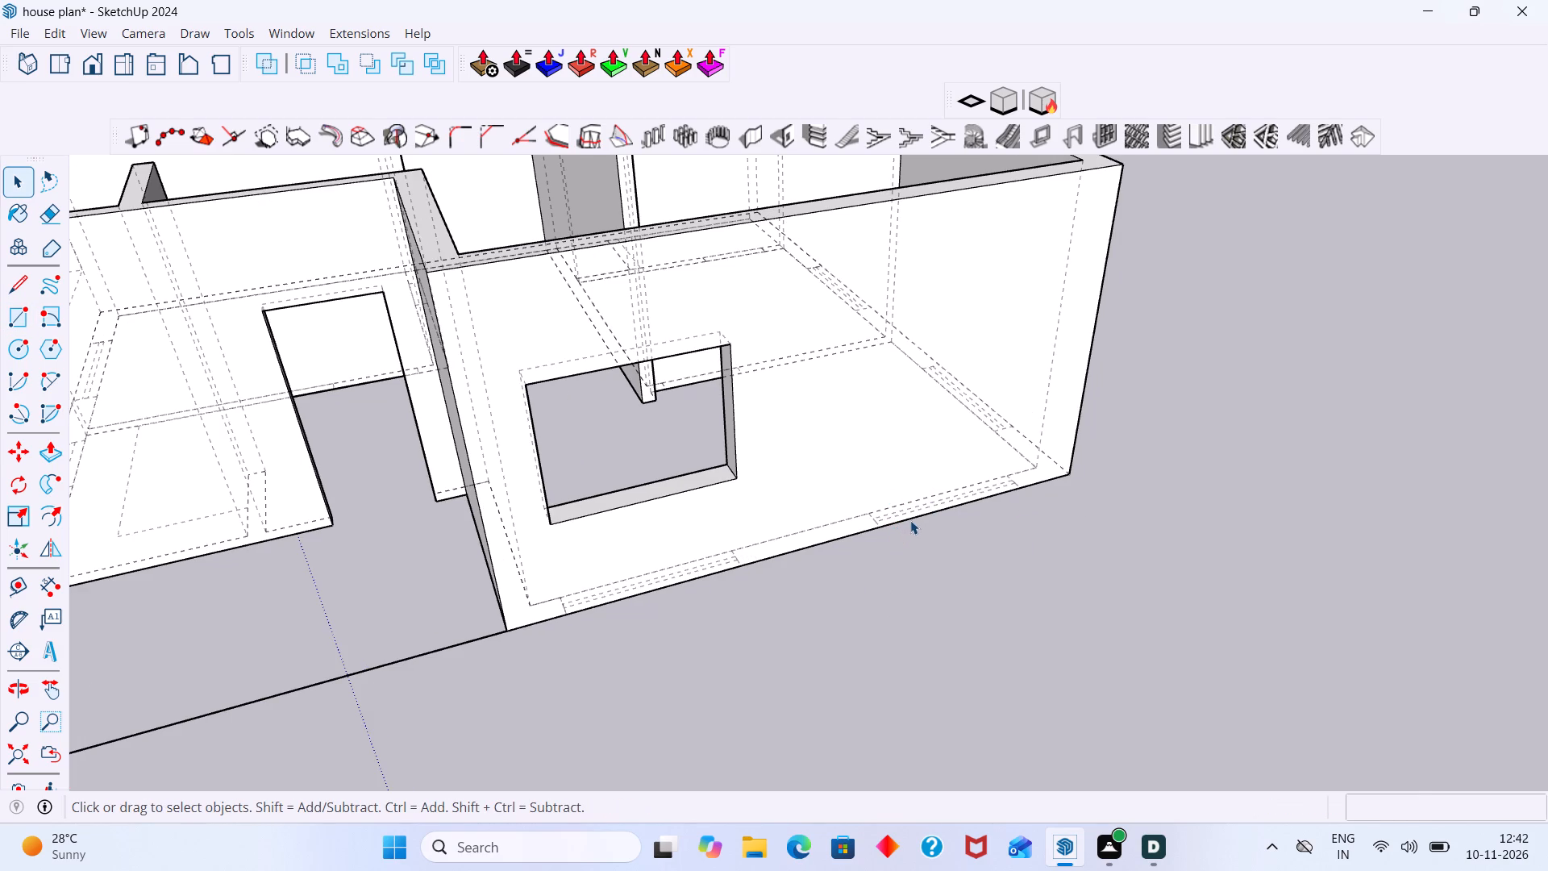
# Place vertical guides for the front wall's second window, 1' 10 5/8" from the wall's outer corner edge and a further 5' along.
pyautogui.press('t')
pyautogui.scroll(7, 1032, 484)
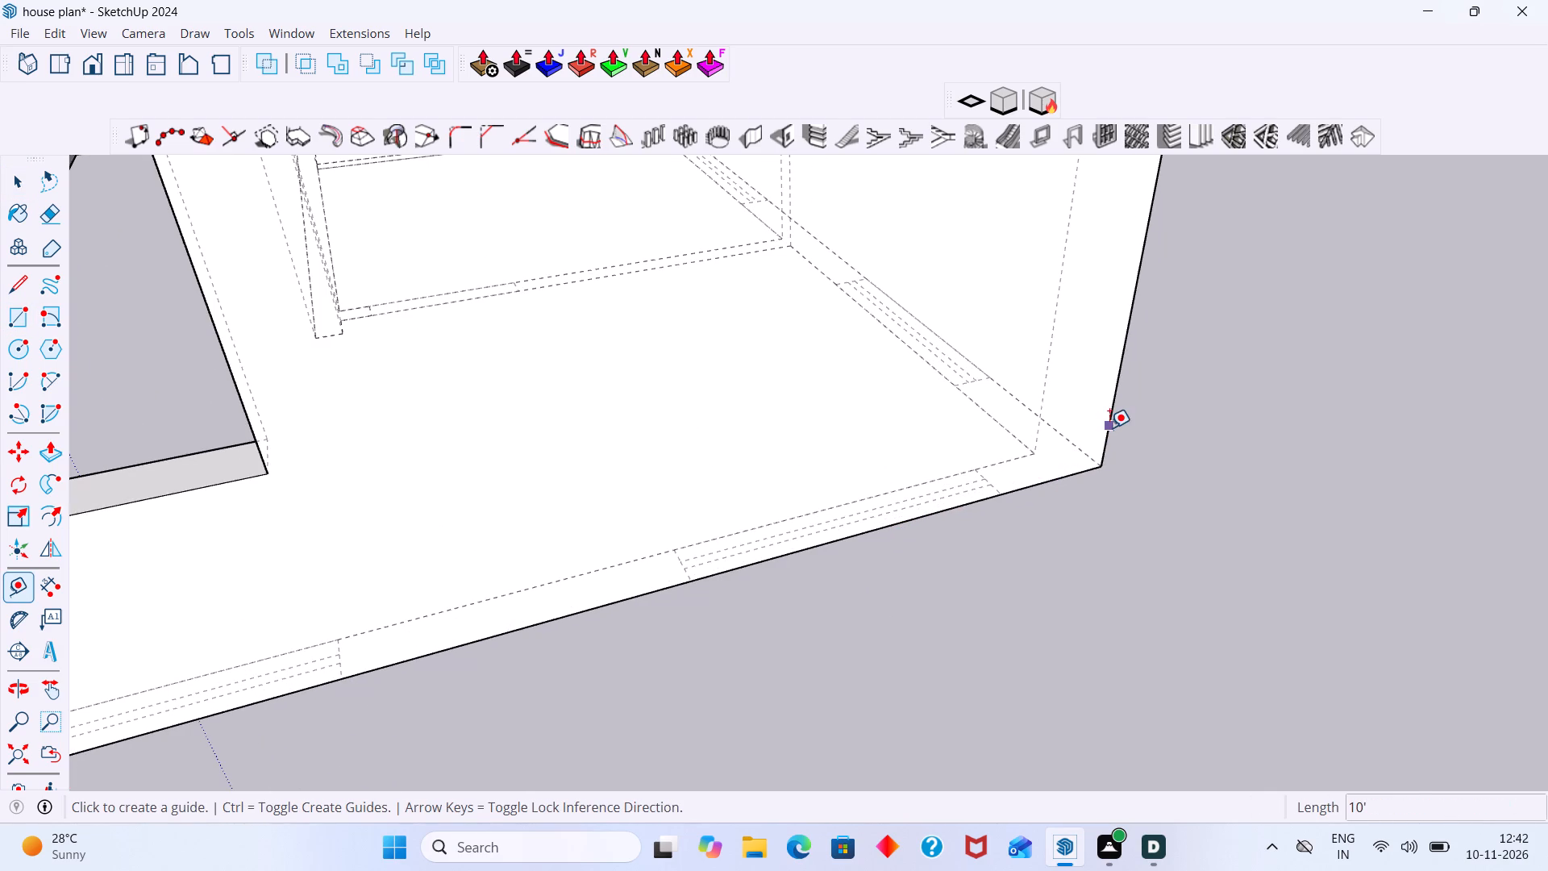
pyautogui.click(1110, 427)
pyautogui.click(998, 494)
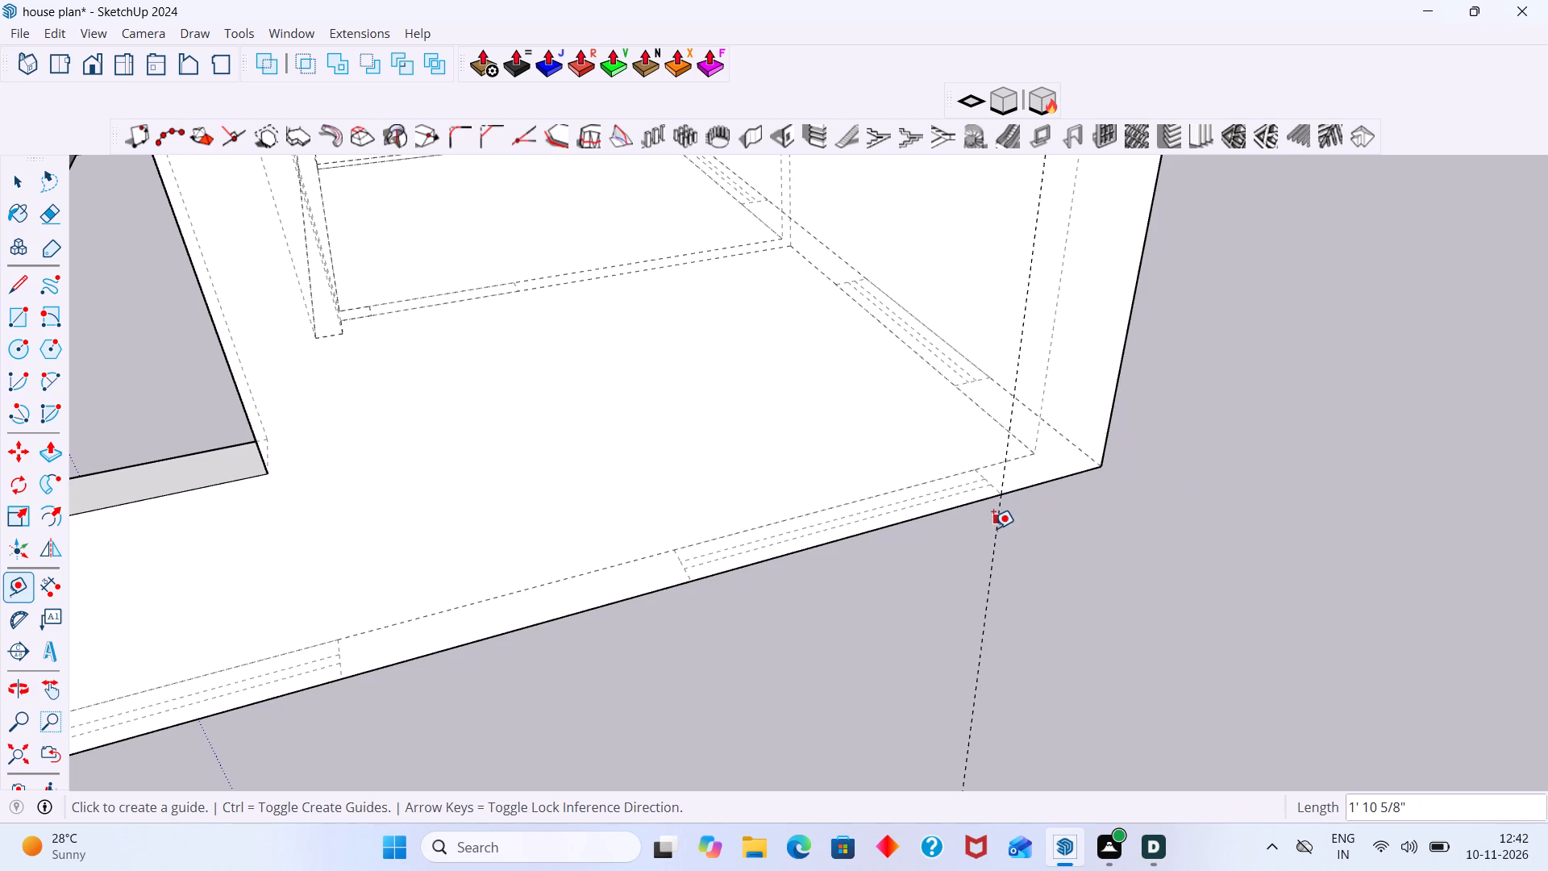
pyautogui.click(992, 531)
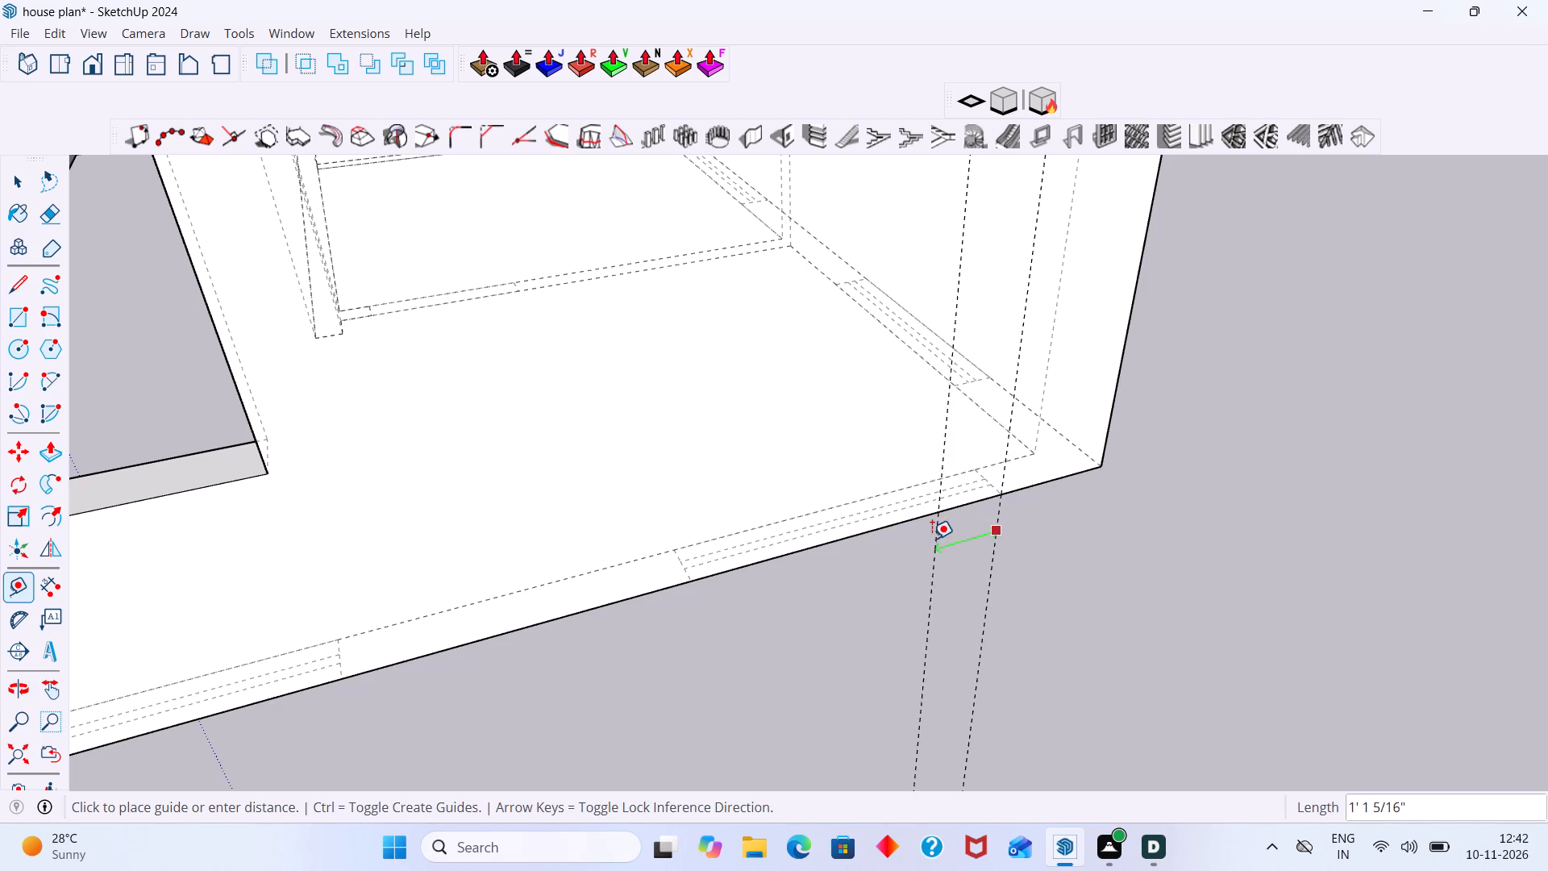
pyautogui.scroll(8, 689, 577)
pyautogui.click(688, 582)
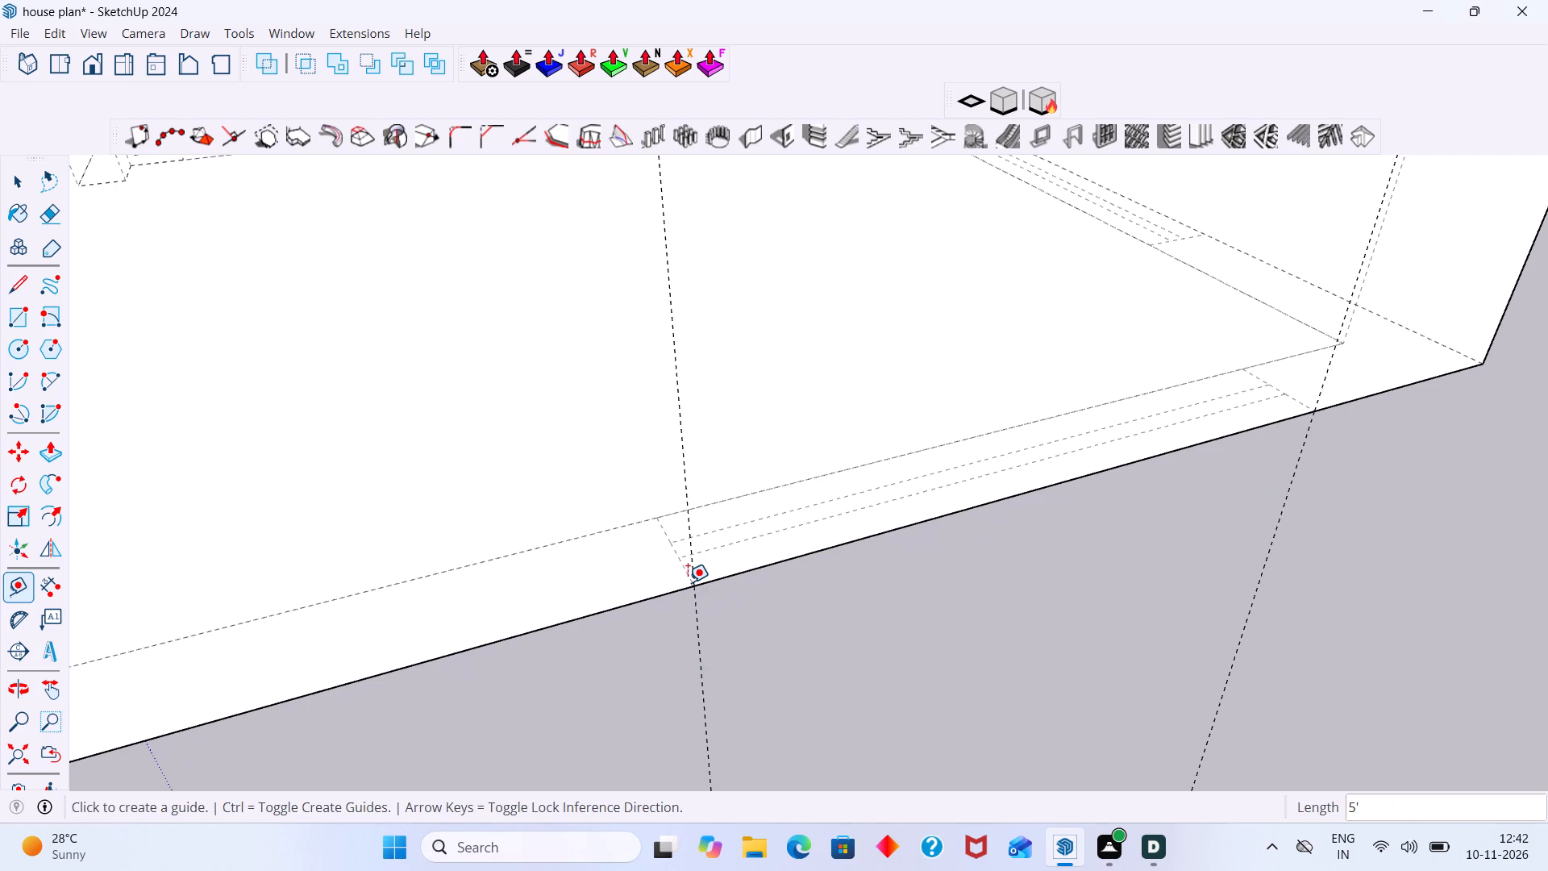
pyautogui.press('space')
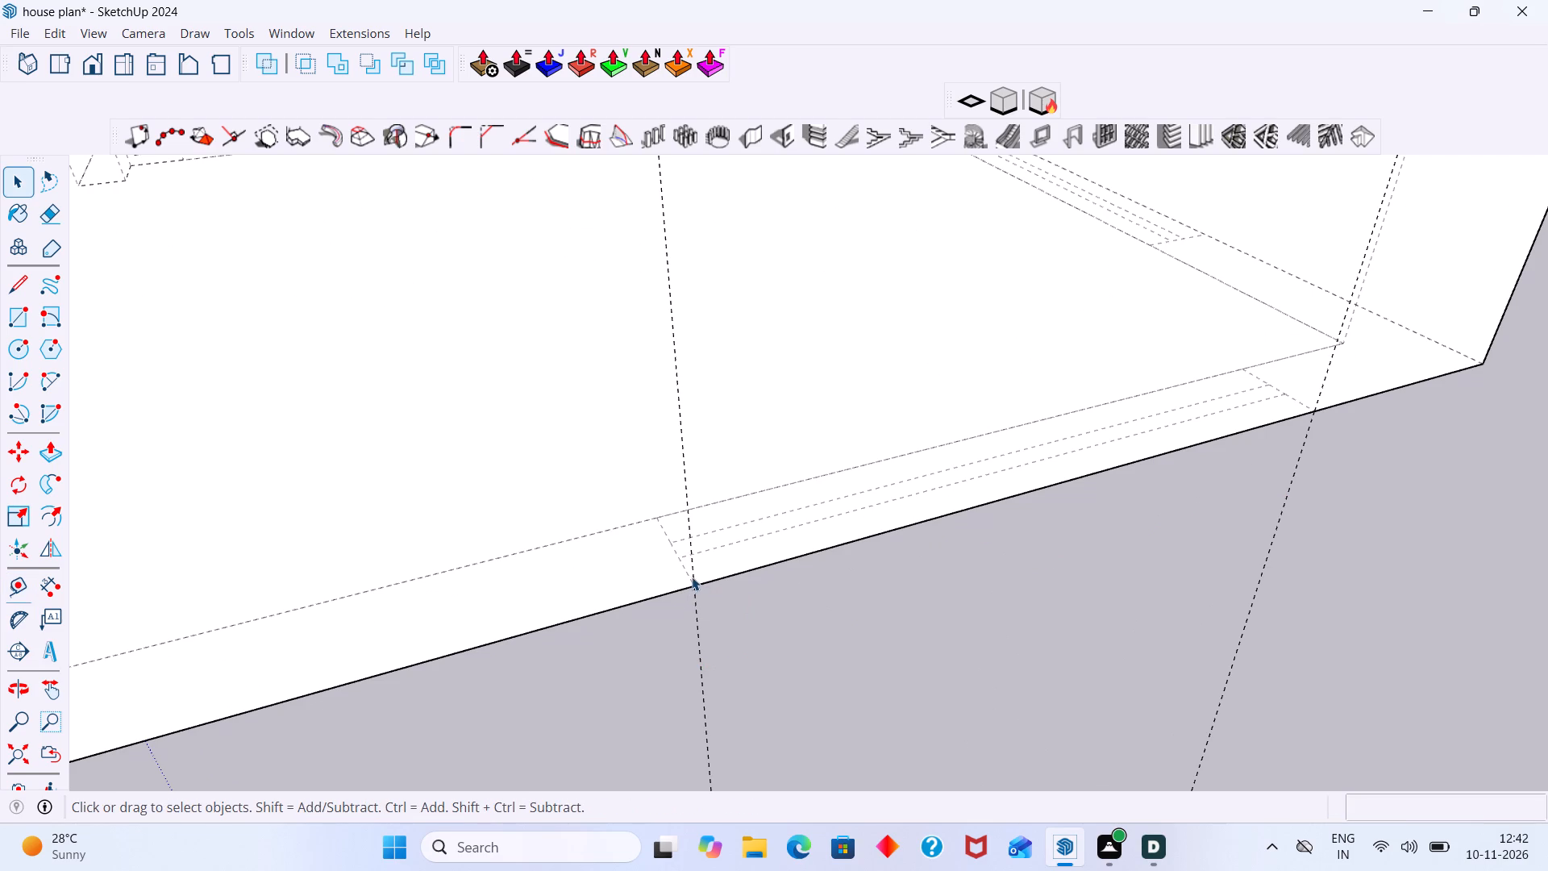
pyautogui.press('space')
# Turn off the display of hidden back edges.
pyautogui.scroll(-8, 881, 577)
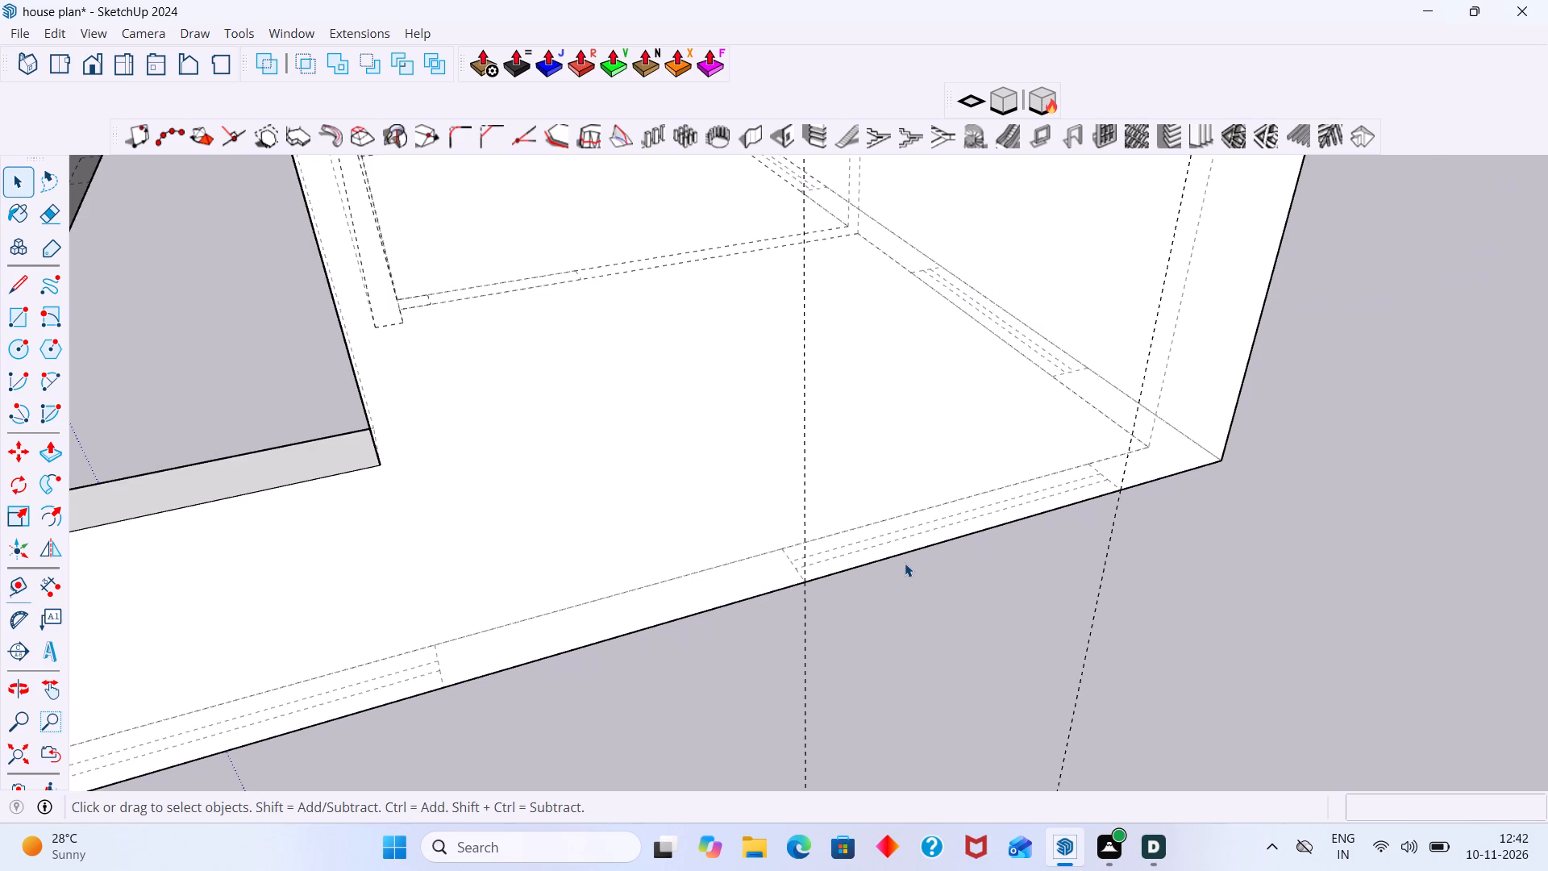
pyautogui.press('k')
# Place horizontal guides on the front wall 3' above its base edge and 4' above that, aligned with the first window's sill and head.
pyautogui.scroll(-7, 910, 556)
pyautogui.press('t')
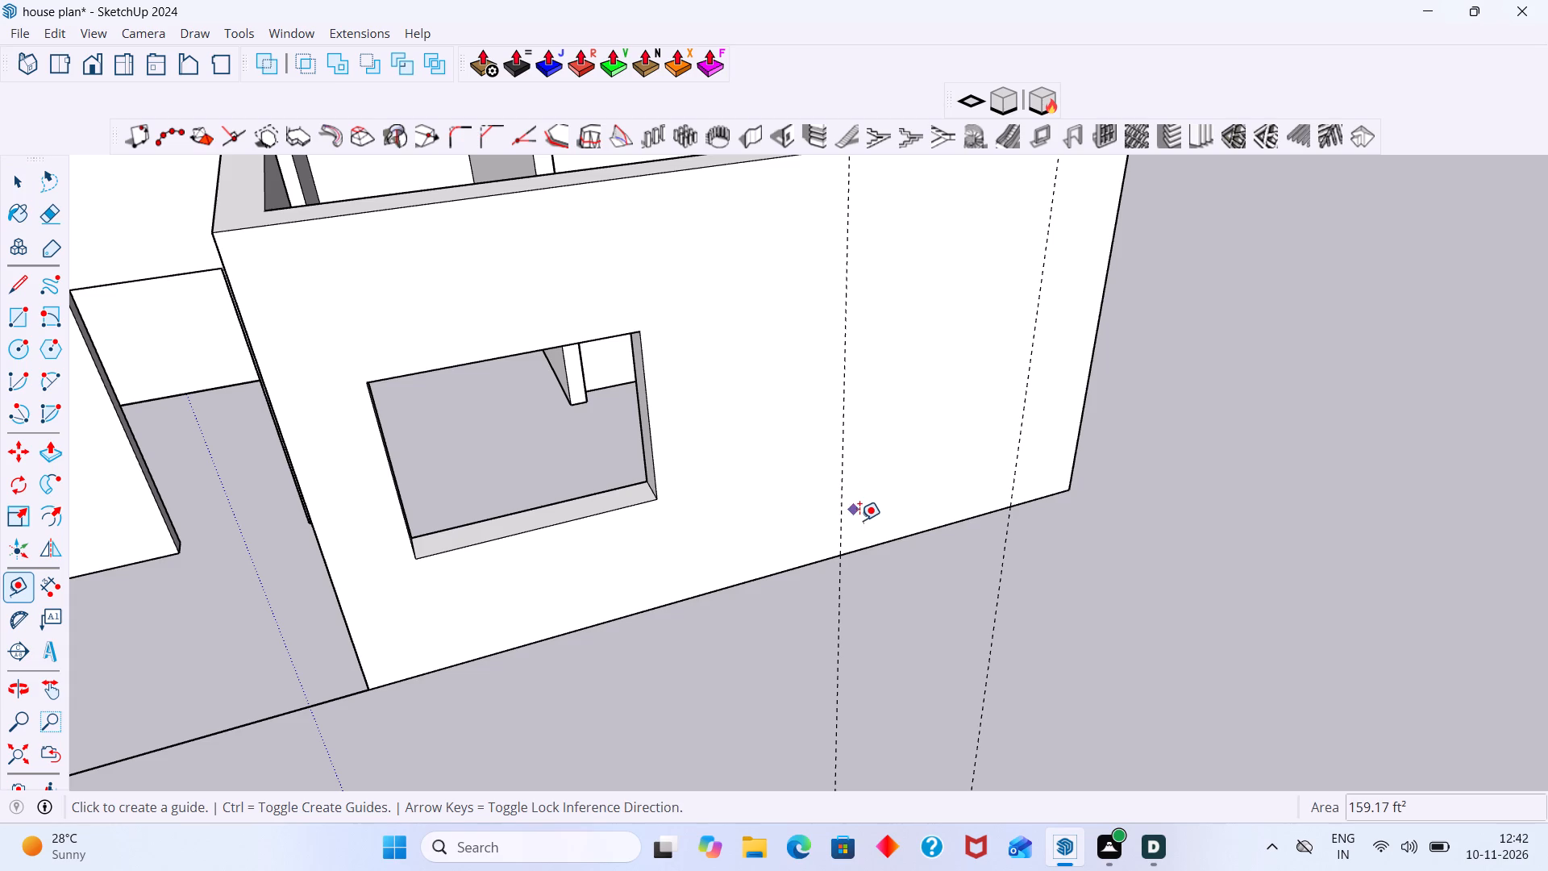
pyautogui.click(876, 544)
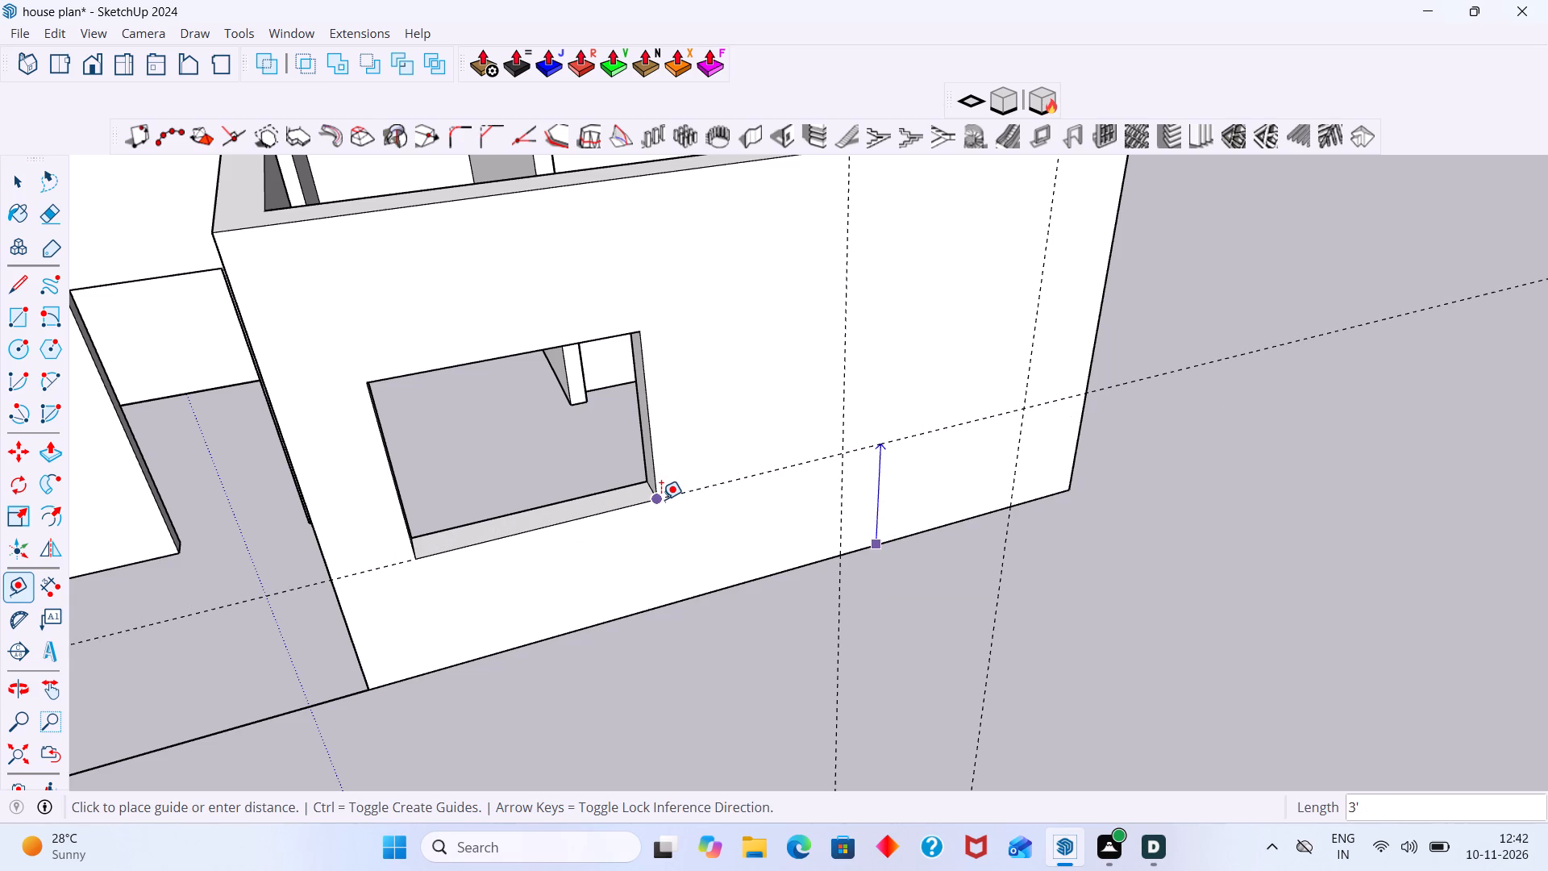
pyautogui.click(657, 499)
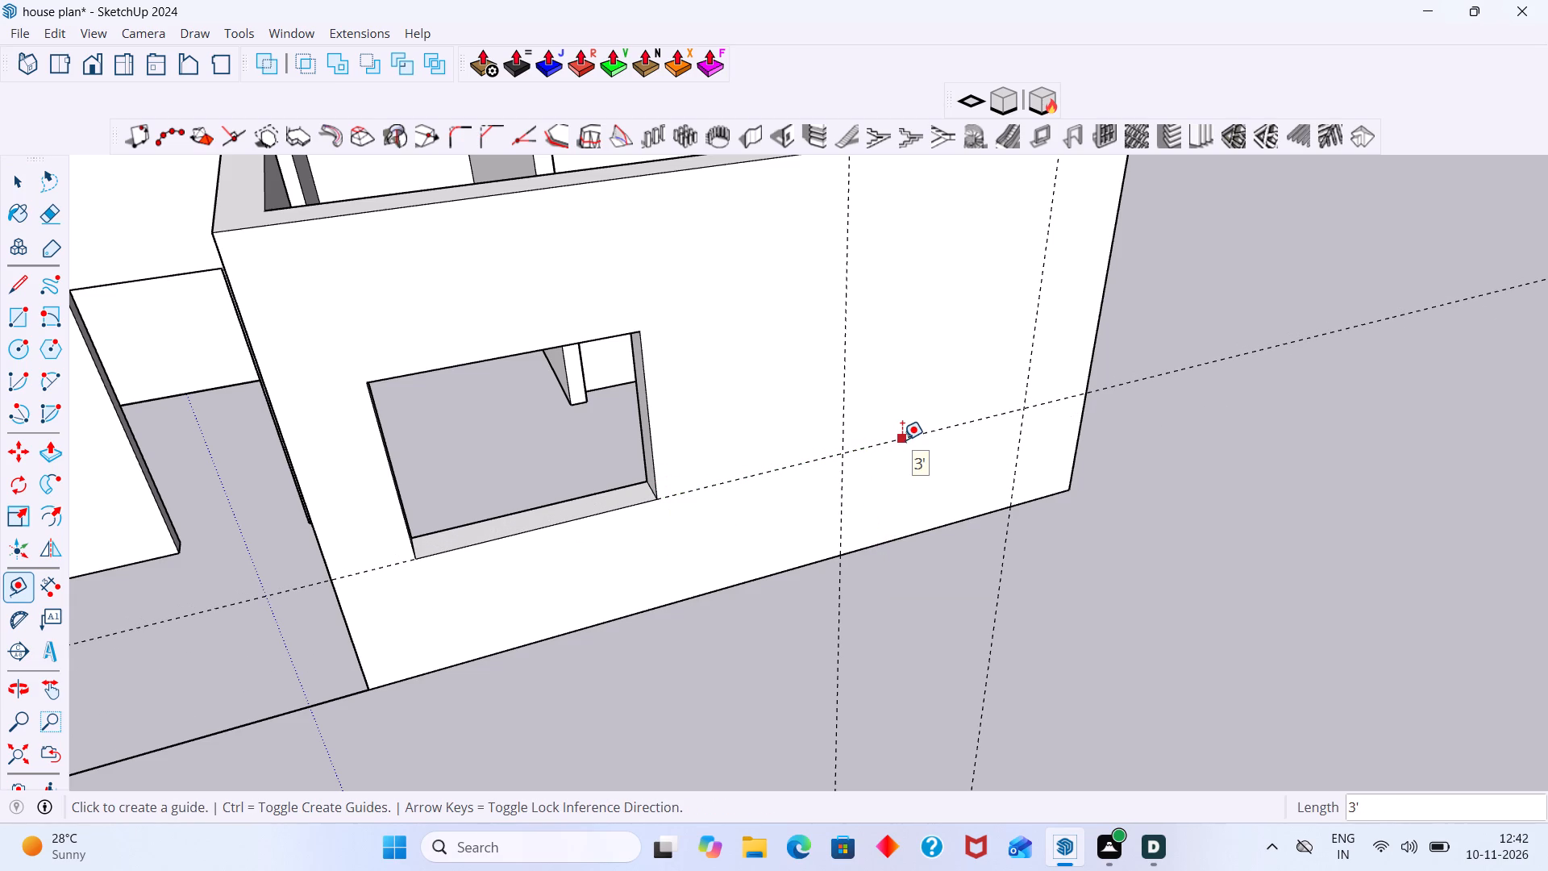
pyautogui.click(902, 439)
pyautogui.click(638, 331)
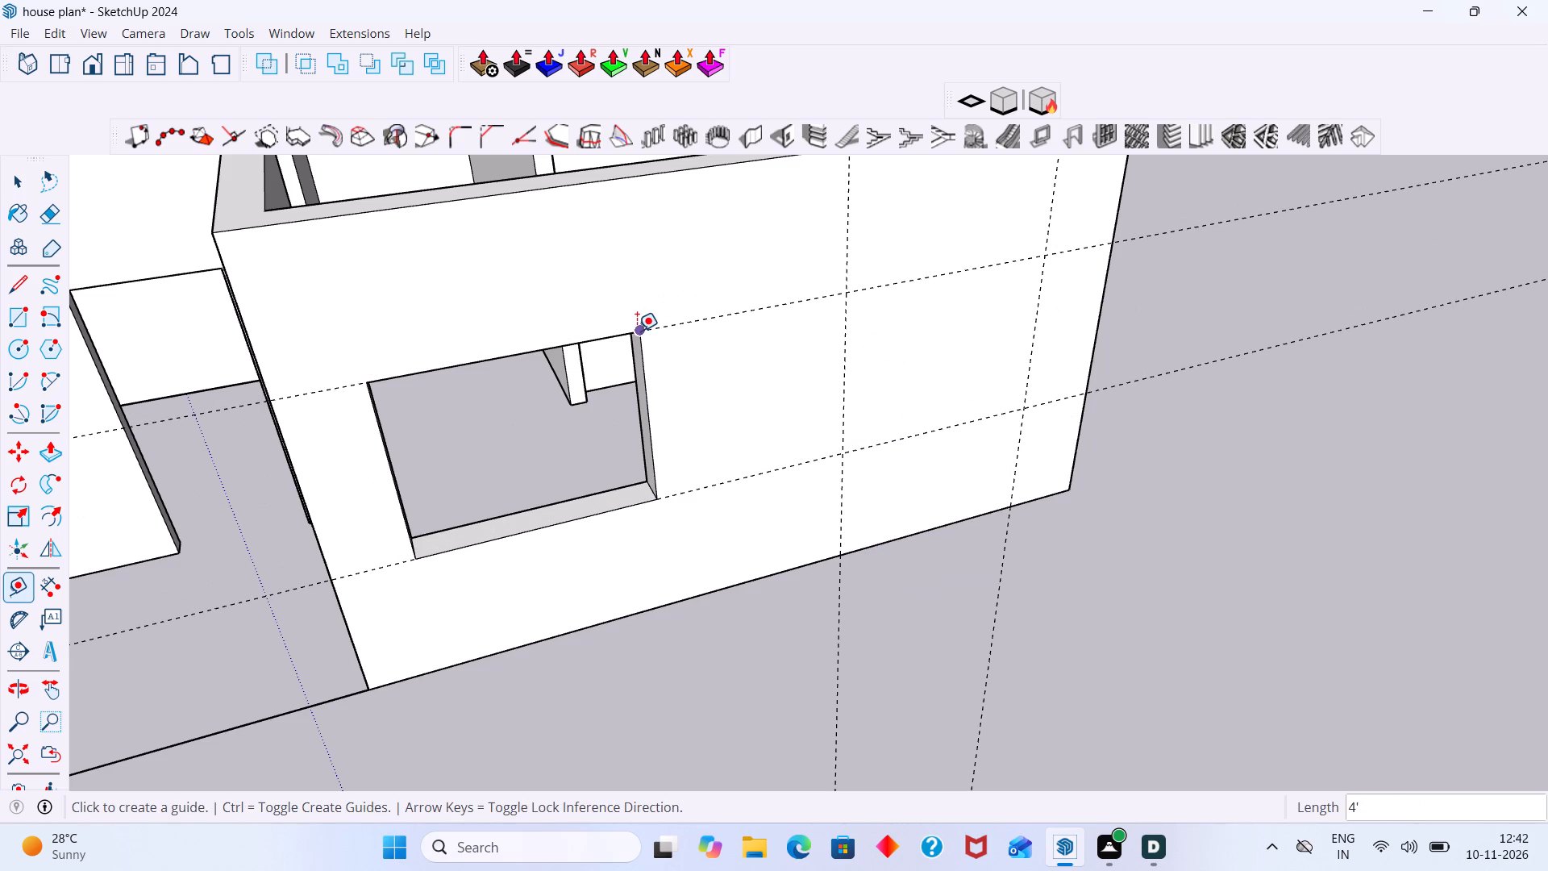
pyautogui.press('space')
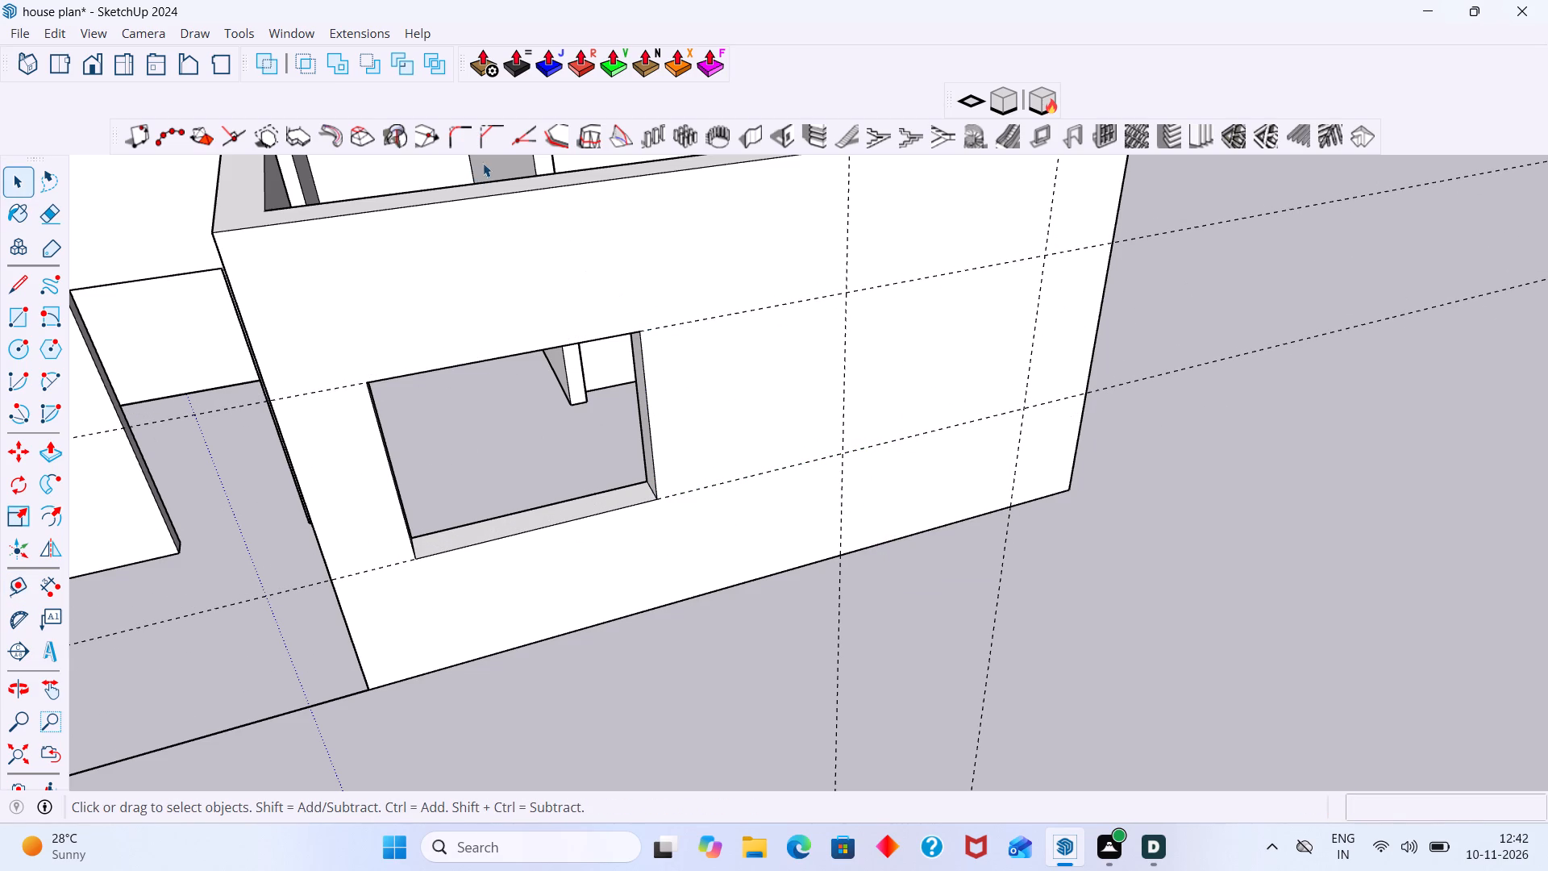
# Create a 4' by 4' wall opening for the second front window at the inner vertical and lower horizontal guides' crossing.
pyautogui.click(785, 143)
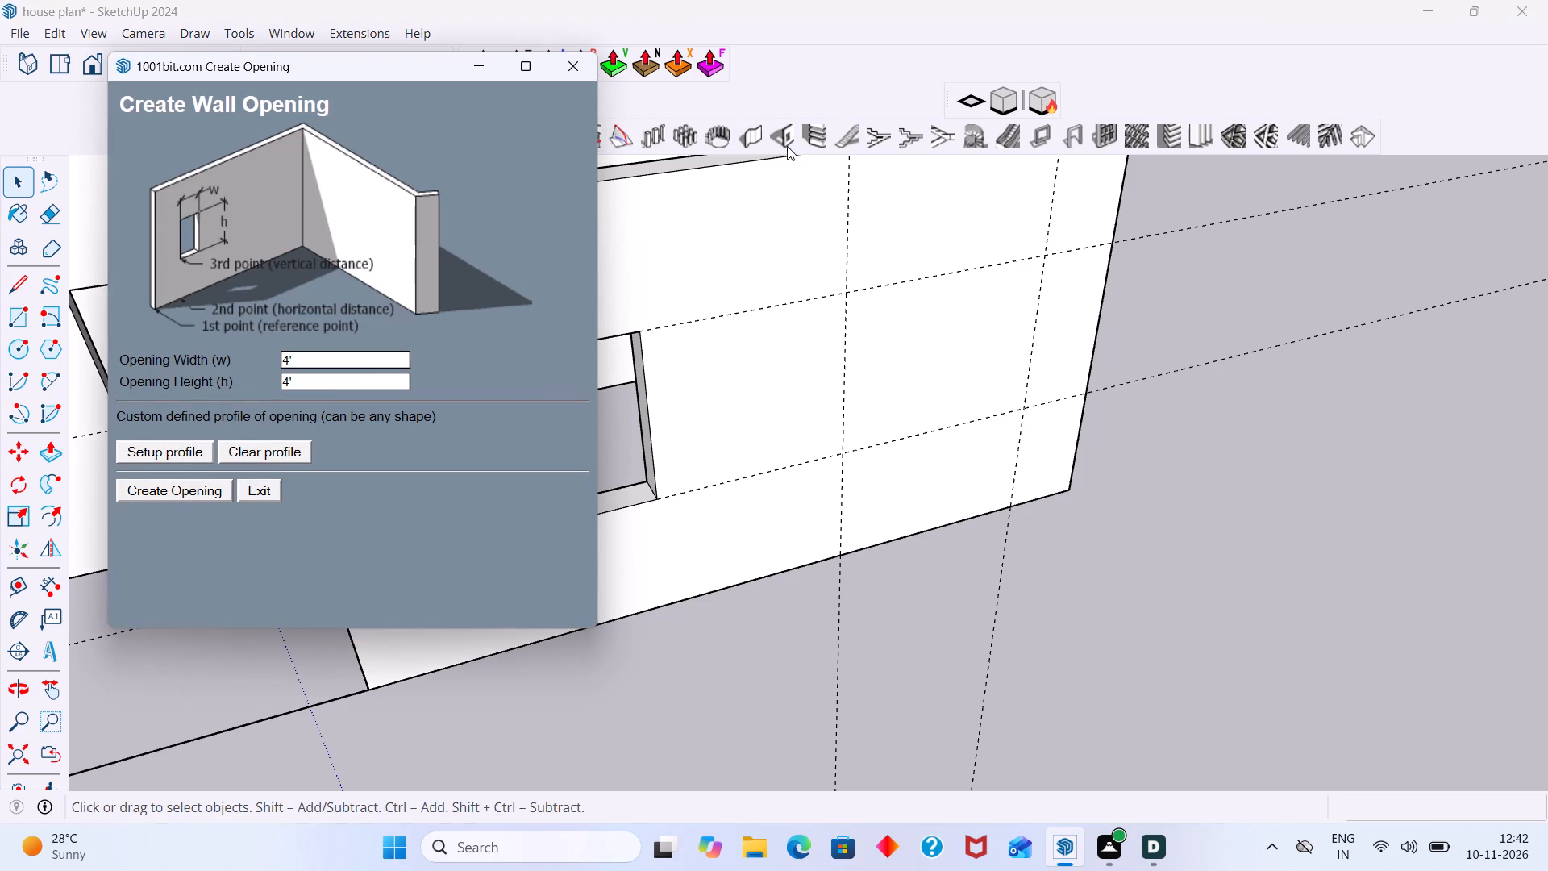
pyautogui.click(189, 491)
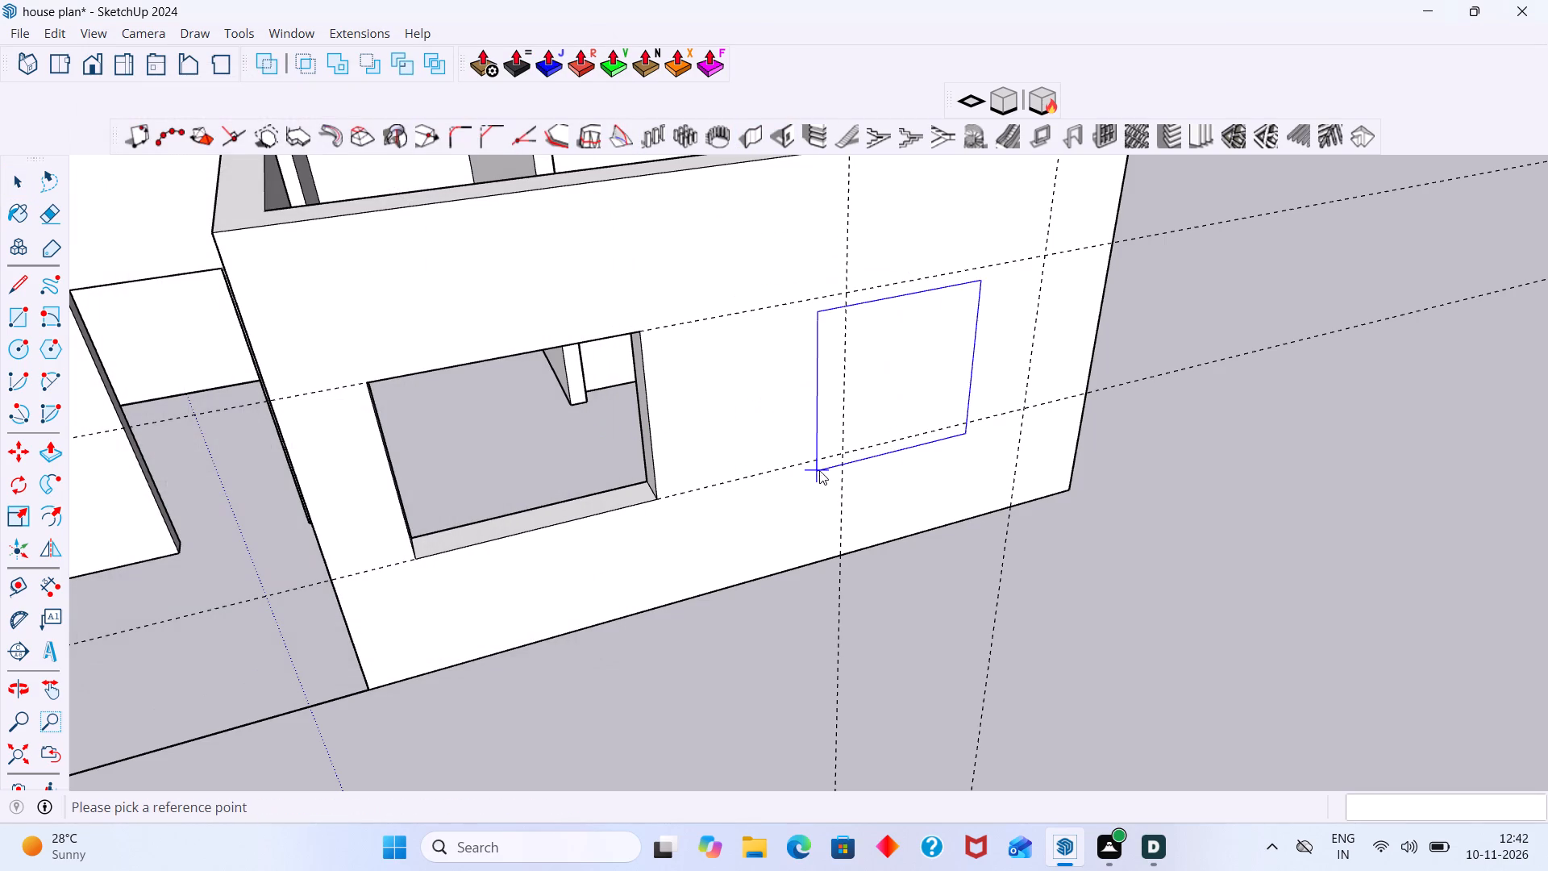
pyautogui.doubleClick(839, 451)
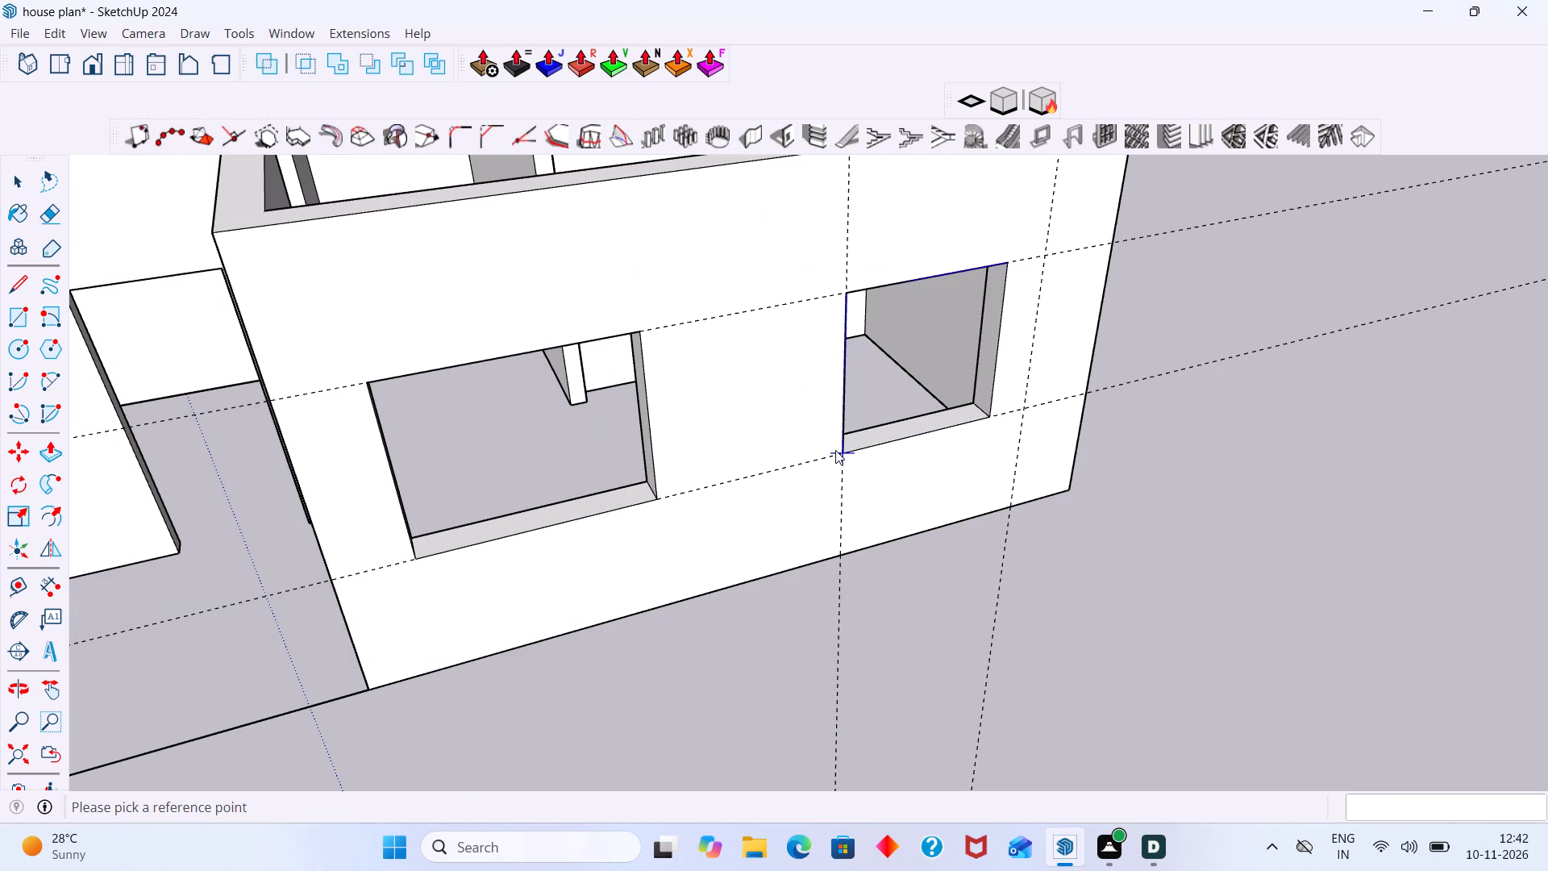
# Push/pull the second front window opening's outer jamb face to the vertical guide nearest the wall's outer corner.
pyautogui.press('space')
pyautogui.click(982, 377)
pyautogui.scroll(2, 982, 377)
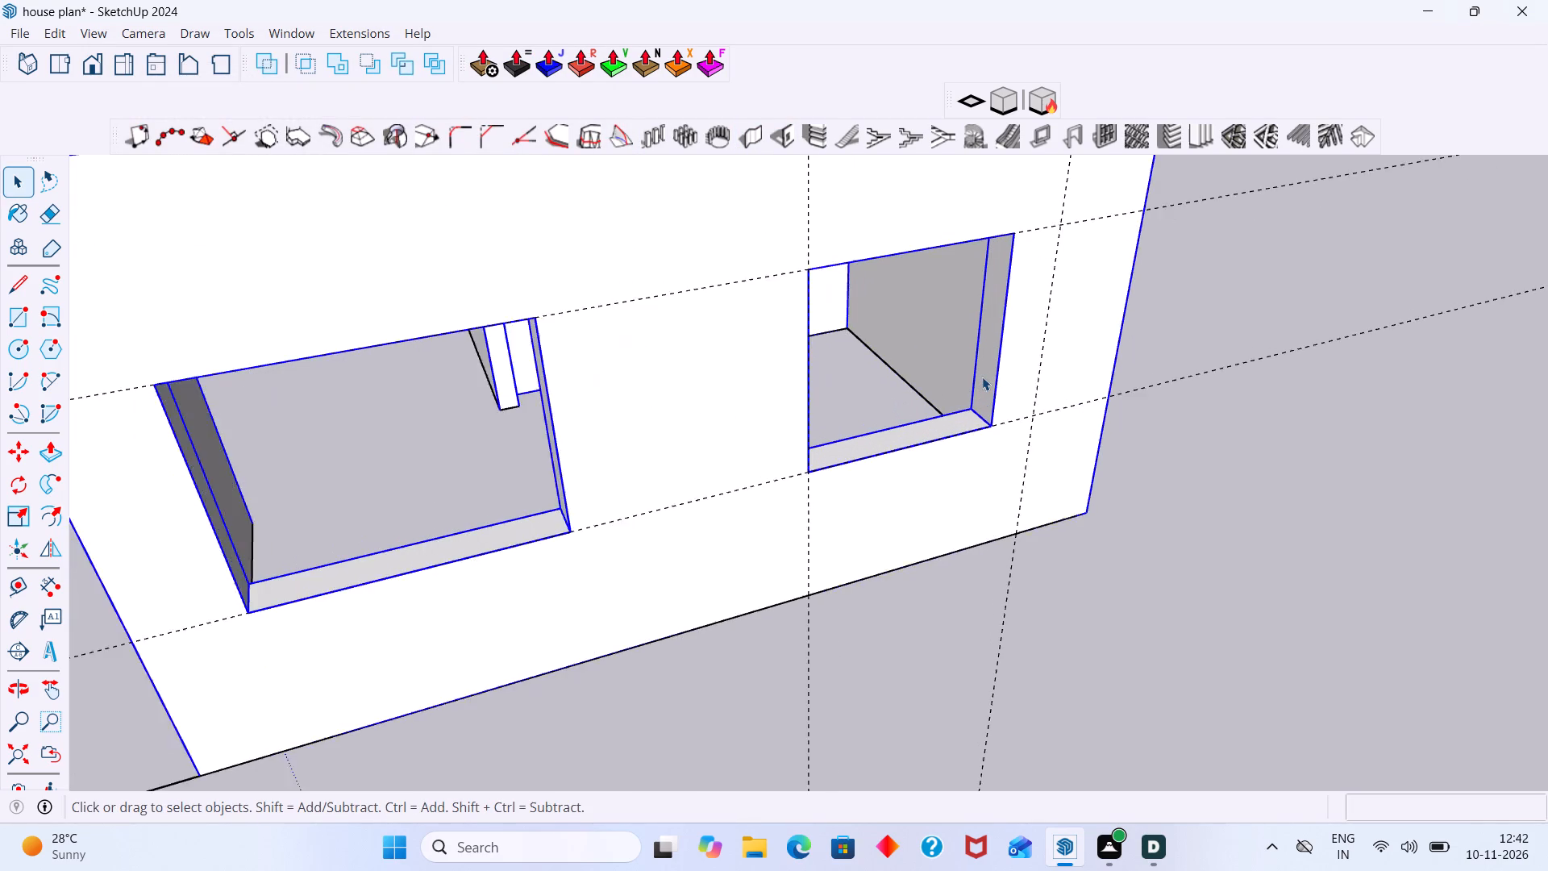
pyautogui.scroll(2, 982, 377)
pyautogui.doubleClick(984, 377)
pyautogui.click(985, 377)
pyautogui.doubleClick(992, 377)
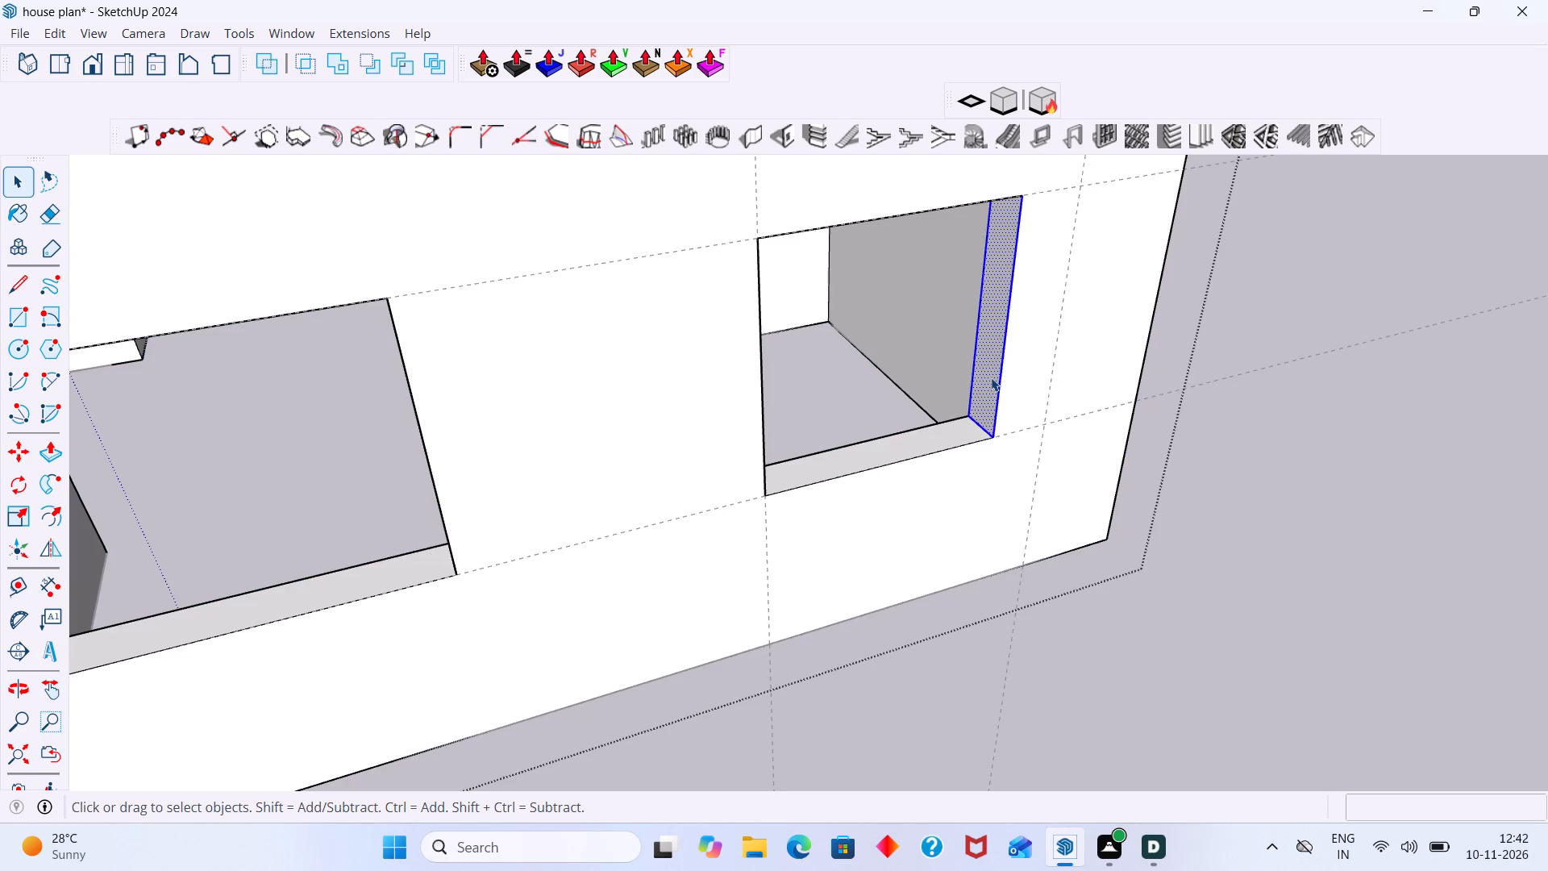
pyautogui.press('p')
pyautogui.click(986, 380)
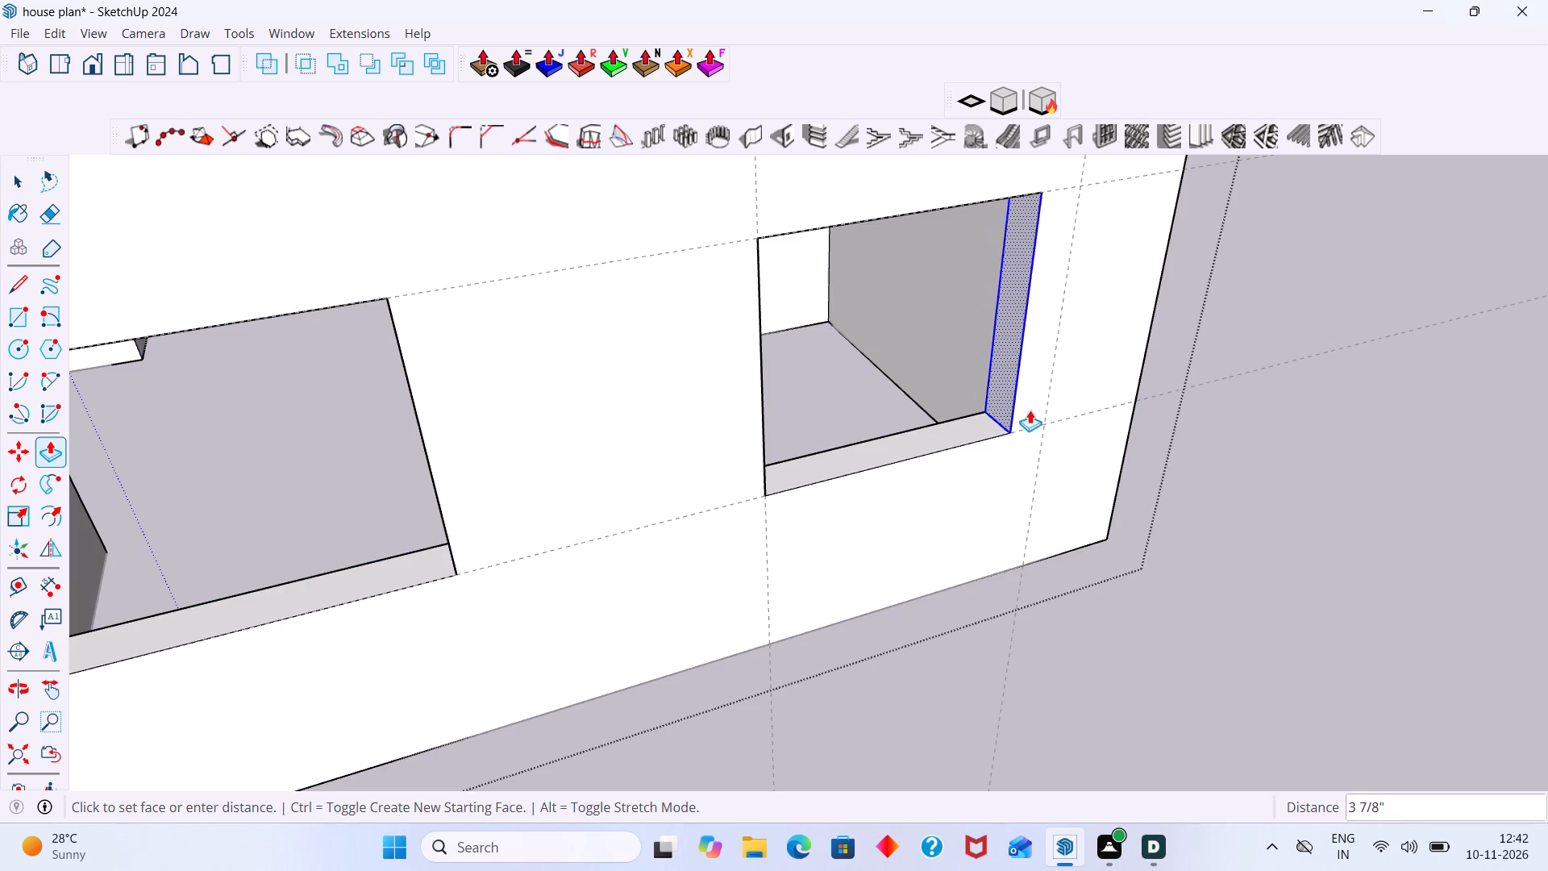
pyautogui.click(1044, 414)
pyautogui.press('space')
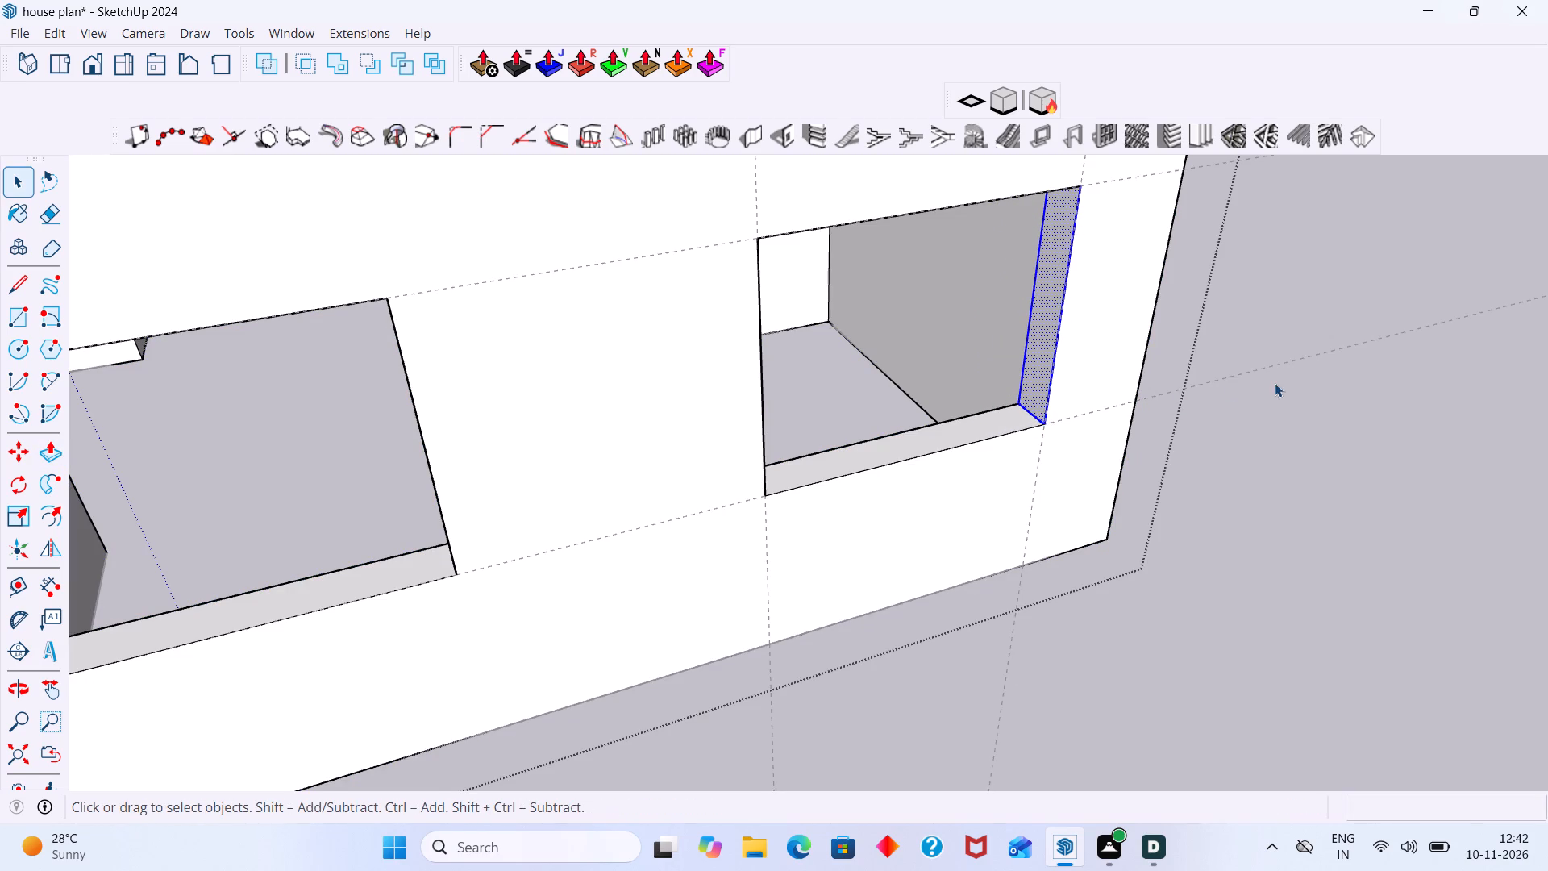
pyautogui.click(1275, 383)
# Erase the two horizontal and two vertical guides on the front wall.
pyautogui.scroll(-7, 1253, 388)
pyautogui.moveTo(1217, 394); pyautogui.dragTo(1154, 375, button='middle')
pyautogui.scroll(-4, 1201, 356)
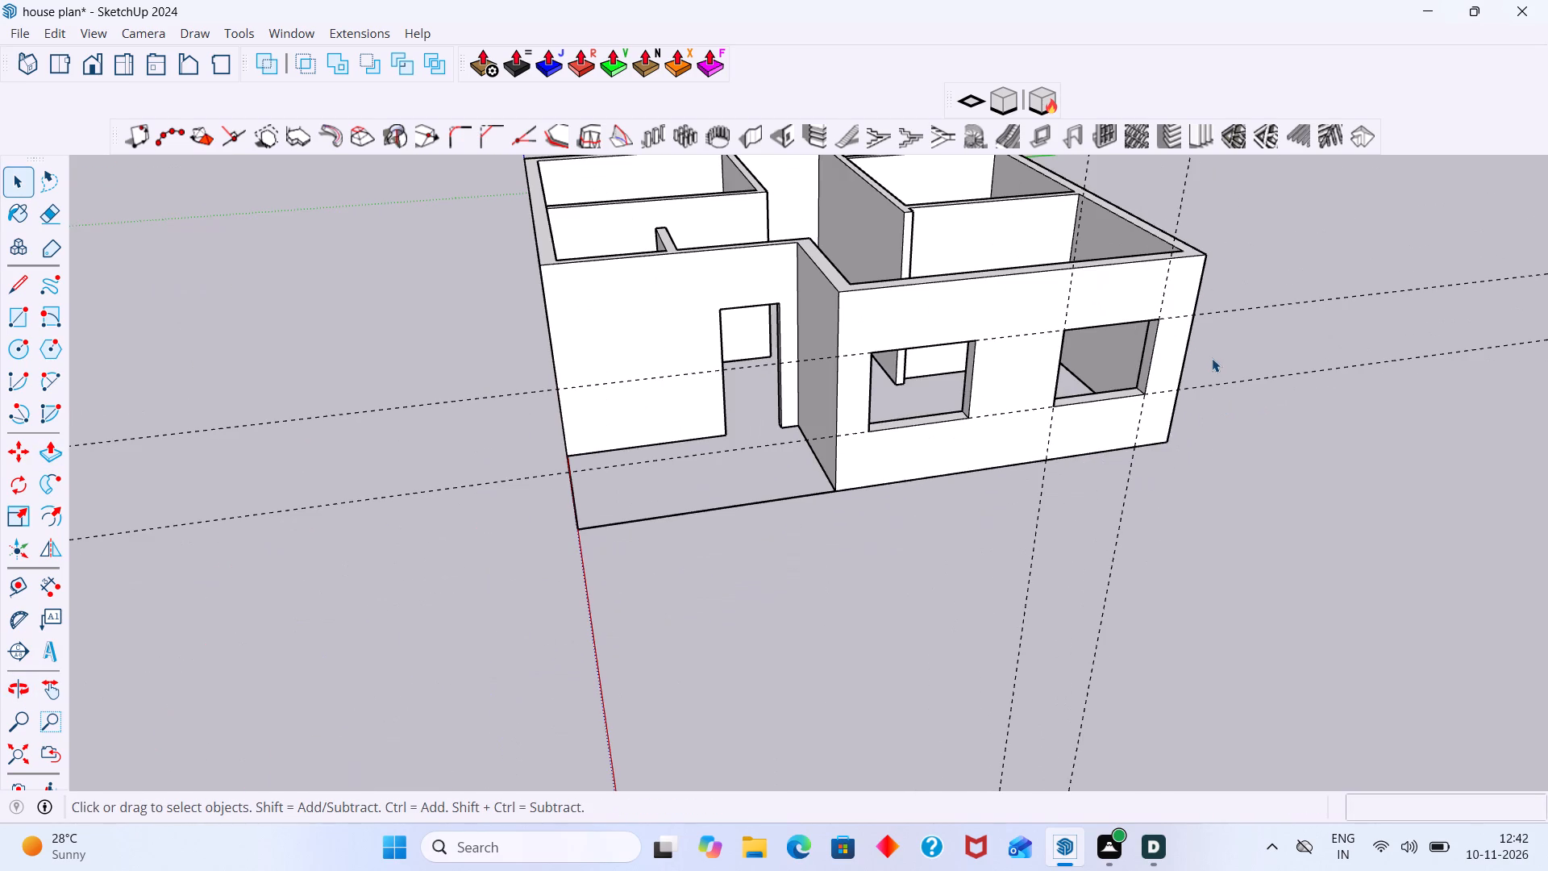
pyautogui.press('e')
pyautogui.moveTo(1259, 290); pyautogui.dragTo(1259, 392)
pyautogui.keyDown('shift'); pyautogui.moveTo(1208, 376); pyautogui.dragTo(1039, 406, button='middle'); pyautogui.keyUp('shift')
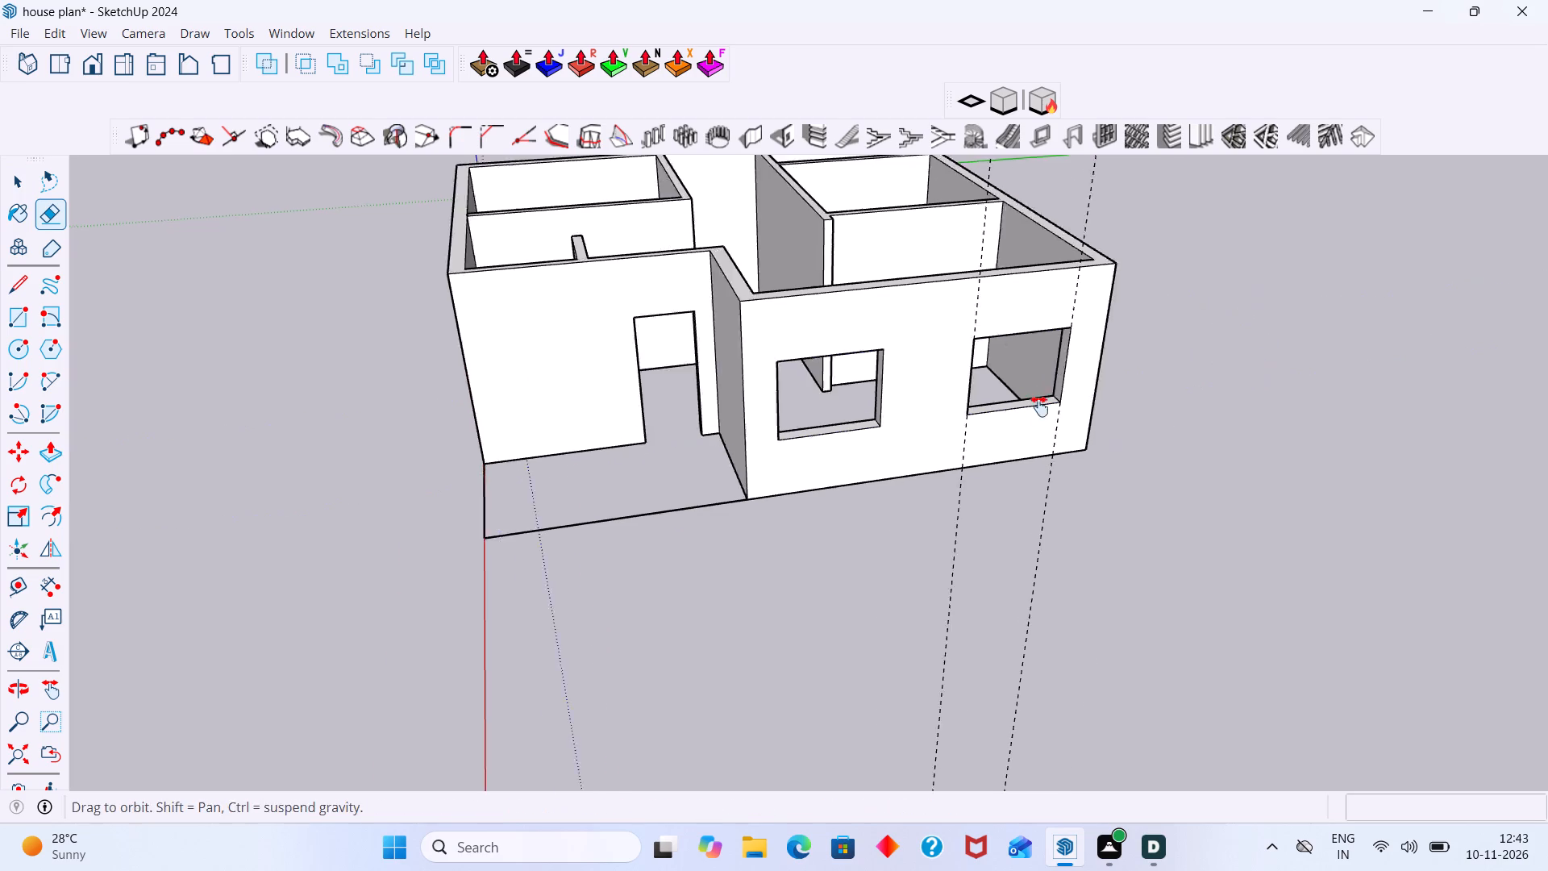
pyautogui.keyDown('shift'); pyautogui.moveTo(1039, 406); pyautogui.dragTo(947, 431, button='middle'); pyautogui.keyUp('shift')
pyautogui.scroll(5, 916, 294)
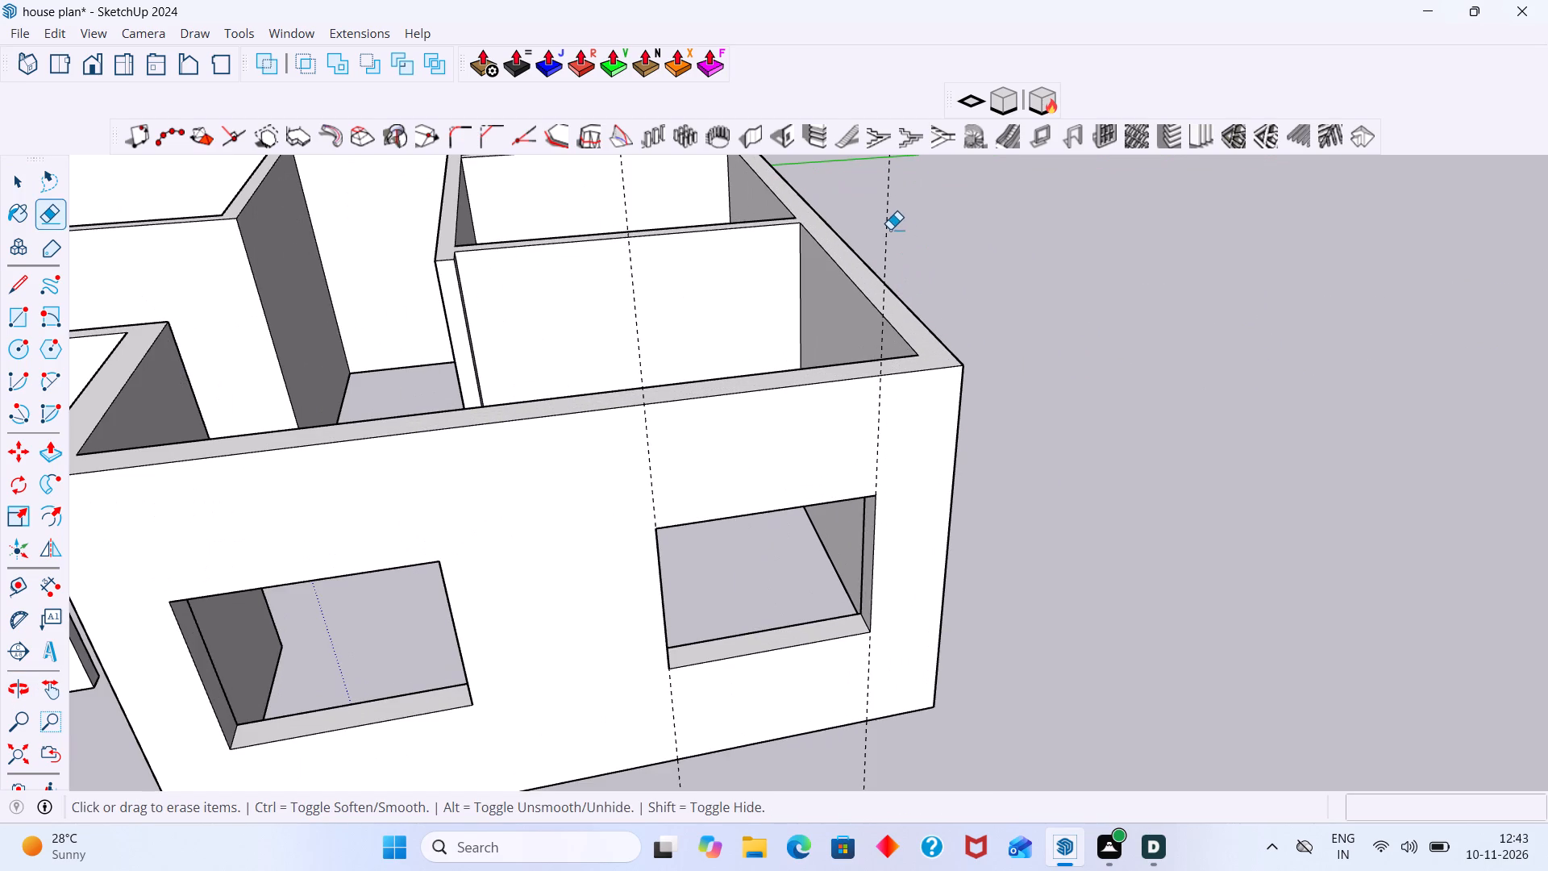
pyautogui.click(890, 229)
pyautogui.click(635, 306)
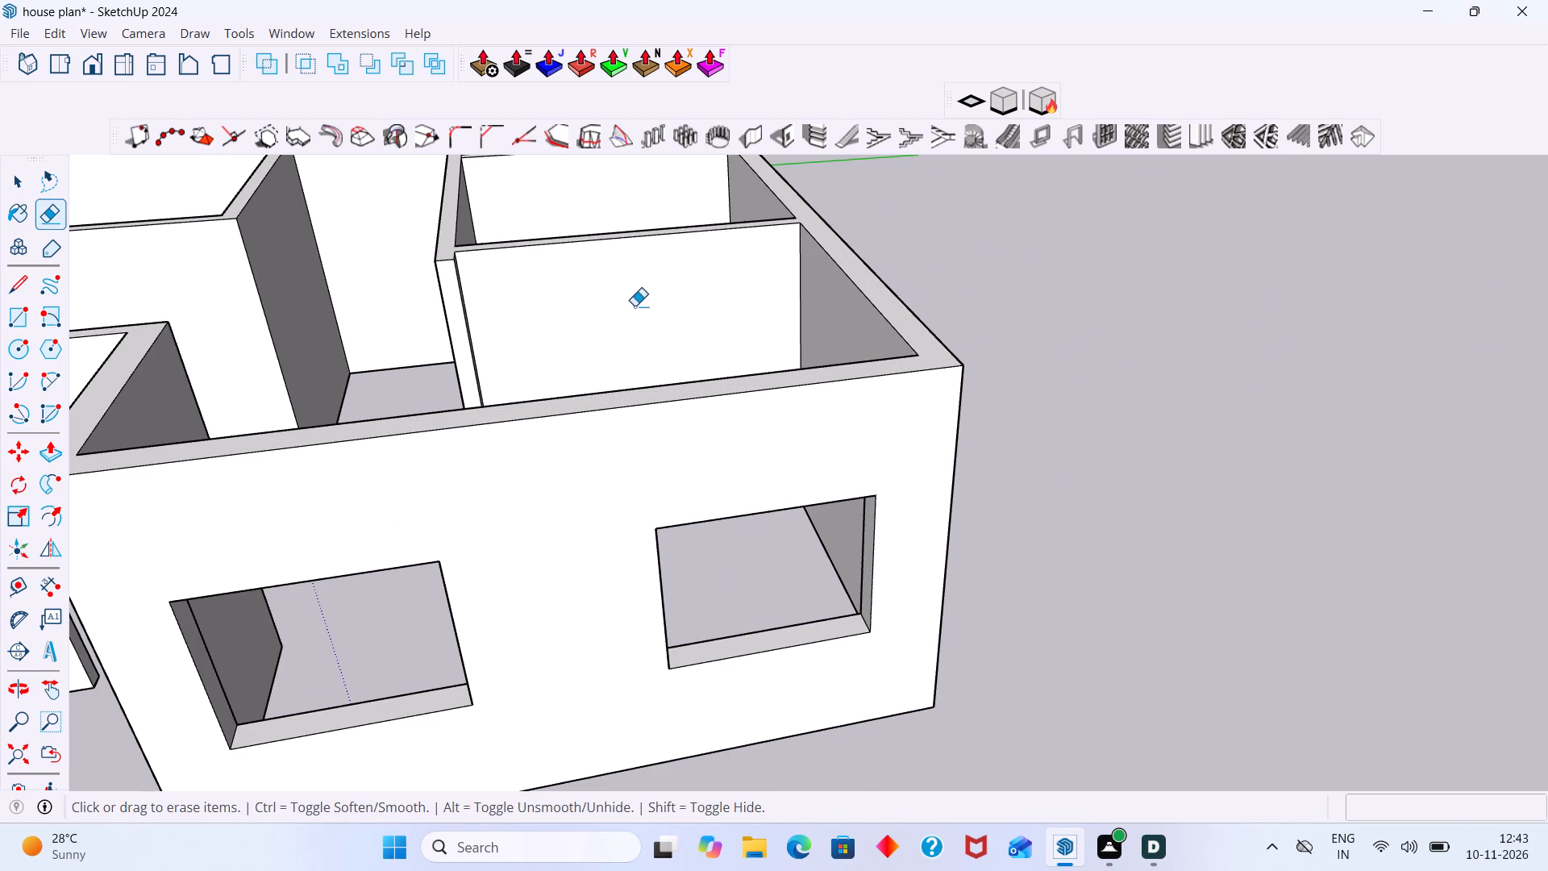
pyautogui.press('space')
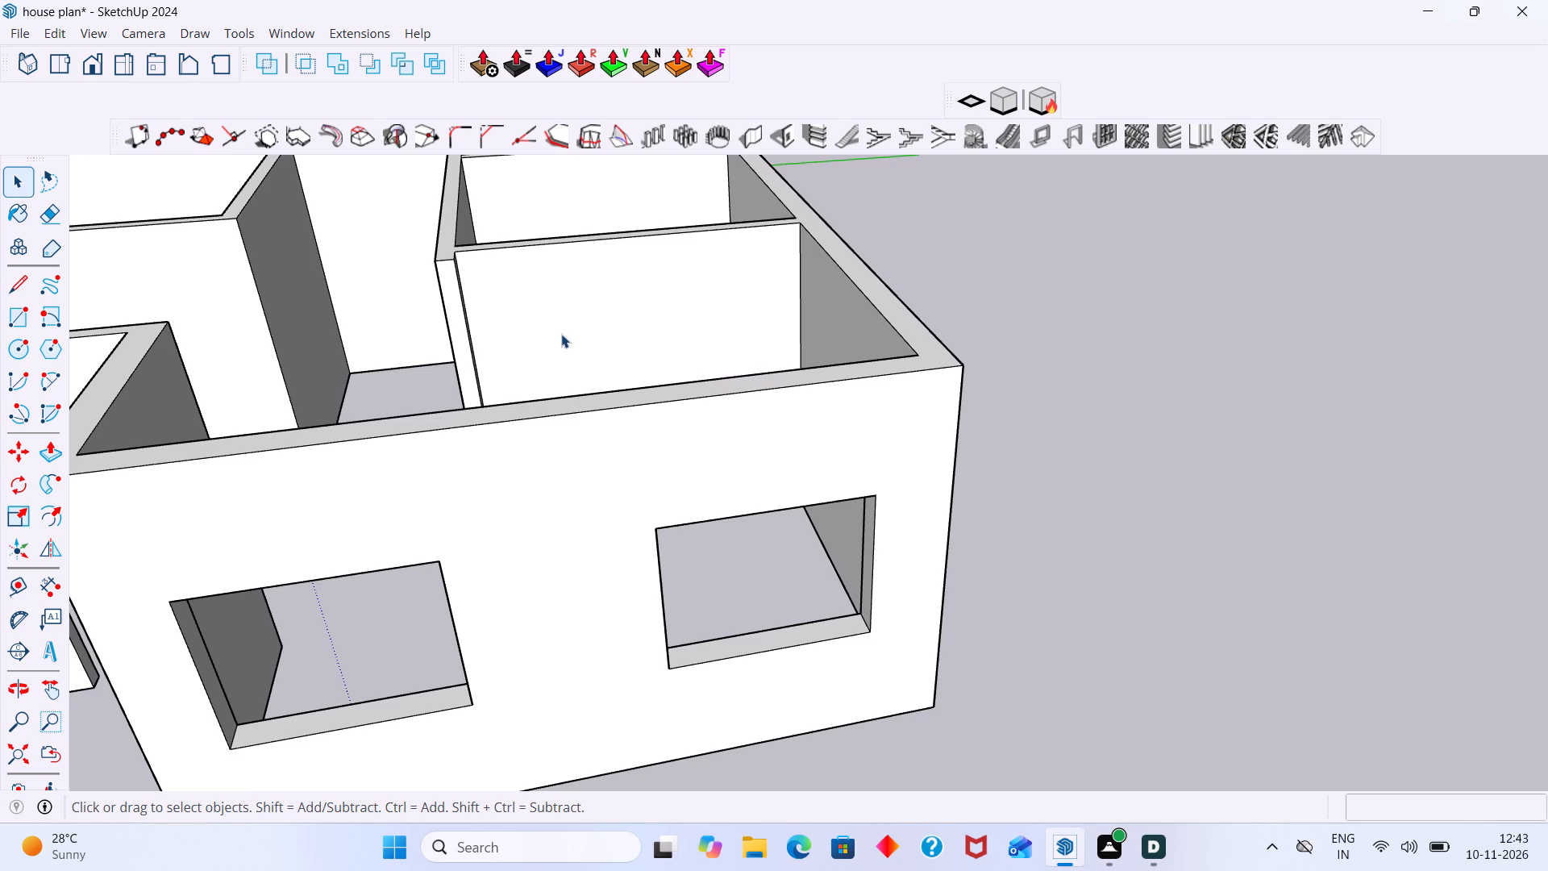
# Turn on the display of hidden back edges for work on the long side wall.
pyautogui.scroll(-8, 699, 352)
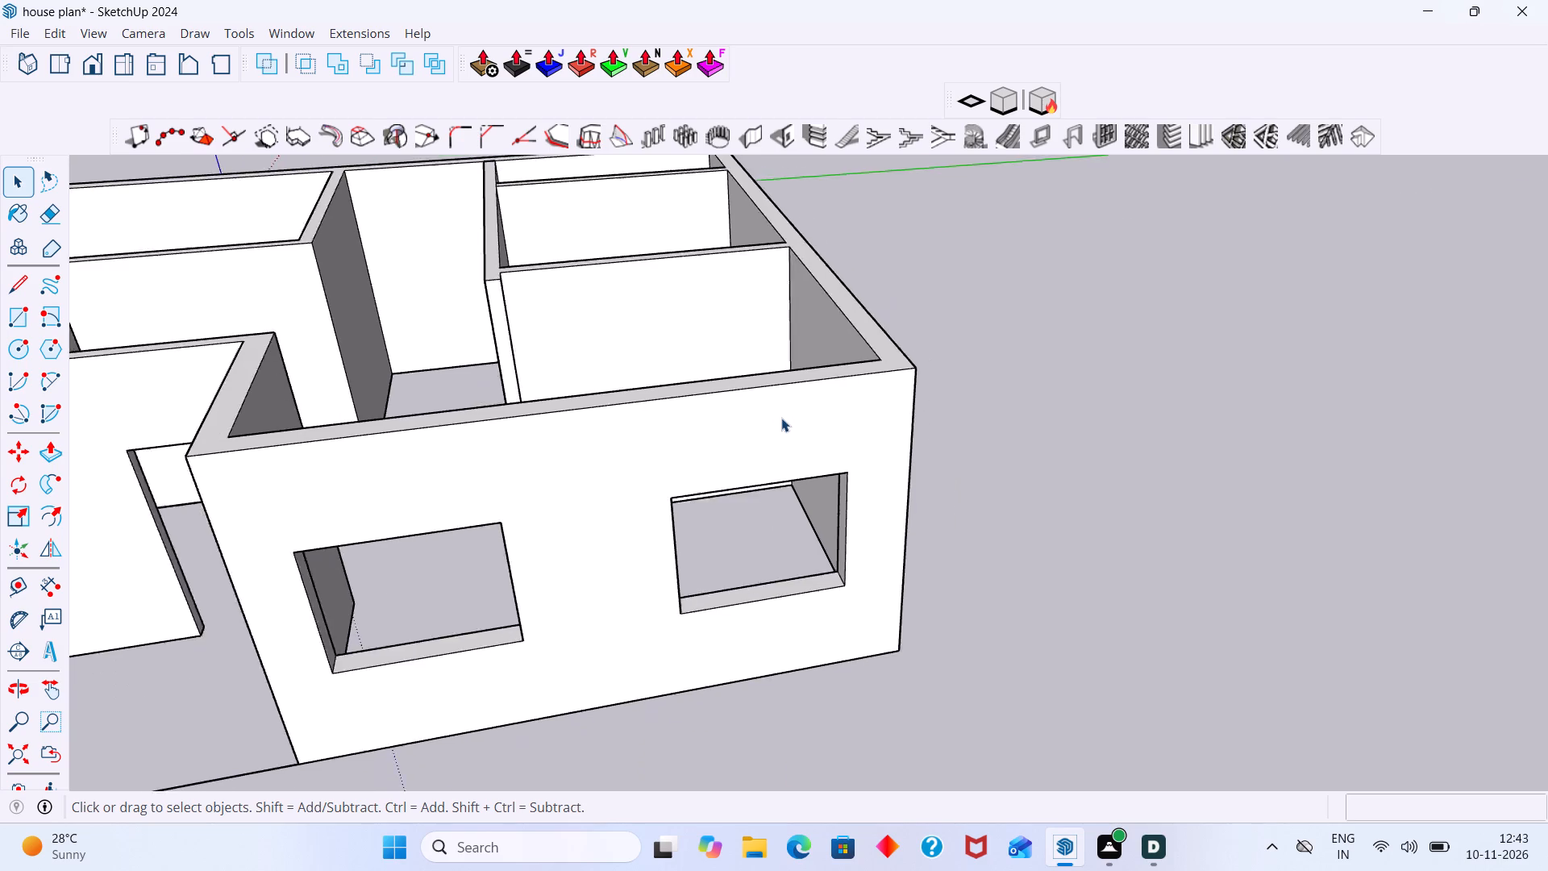
pyautogui.scroll(-9, 793, 529)
pyautogui.moveTo(869, 604); pyautogui.dragTo(693, 580, button='middle')
pyautogui.press('k')
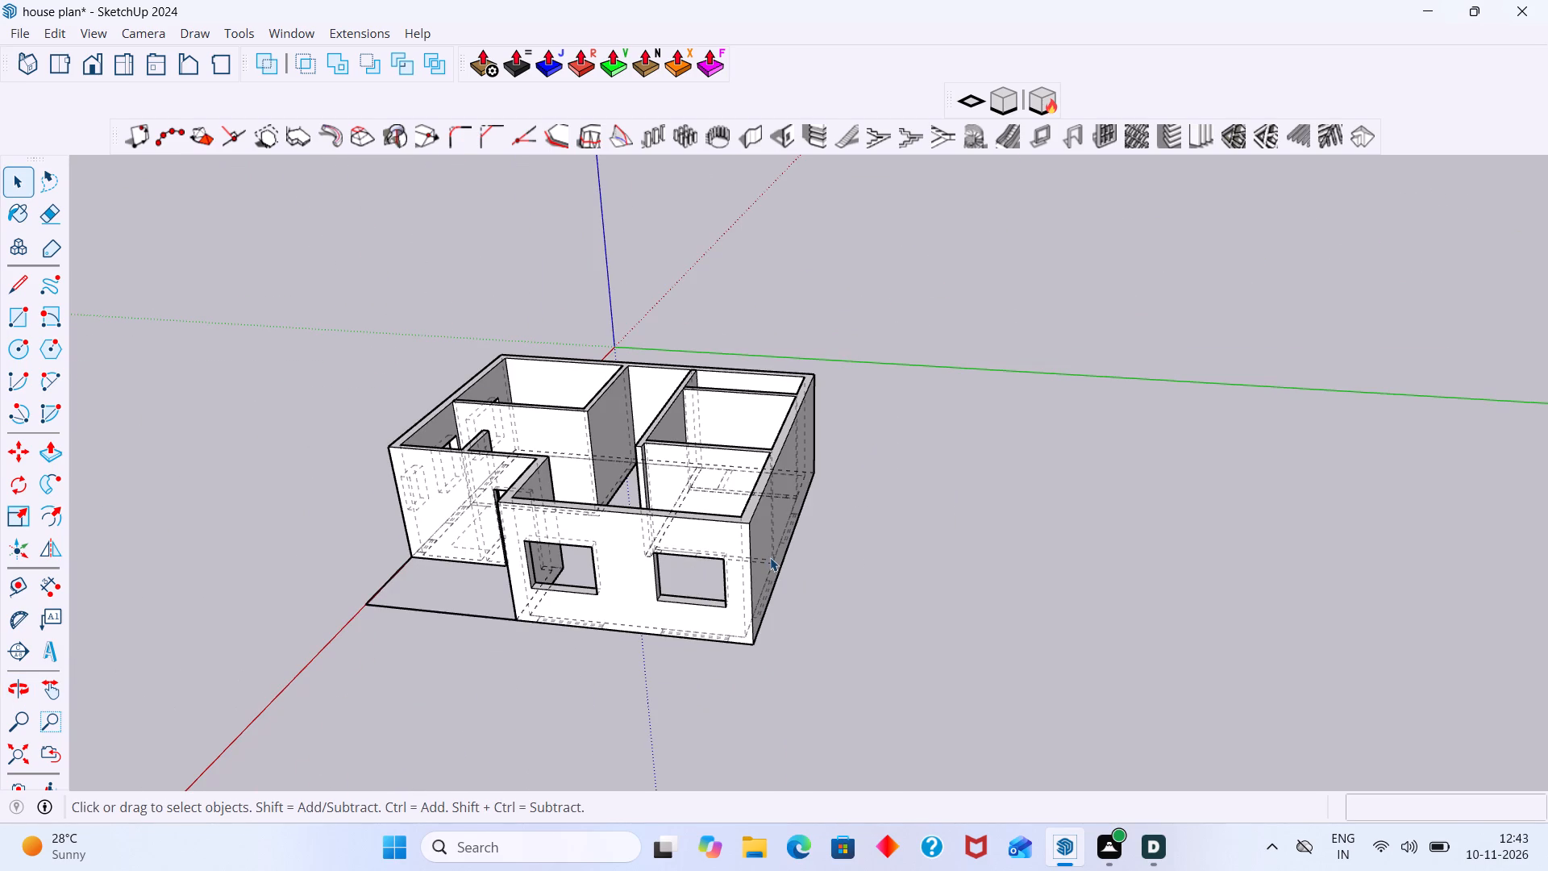
pyautogui.moveTo(807, 572); pyautogui.dragTo(576, 594, button='middle')
pyautogui.scroll(7, 693, 561)
pyautogui.moveTo(647, 596); pyautogui.dragTo(618, 596, button='middle')
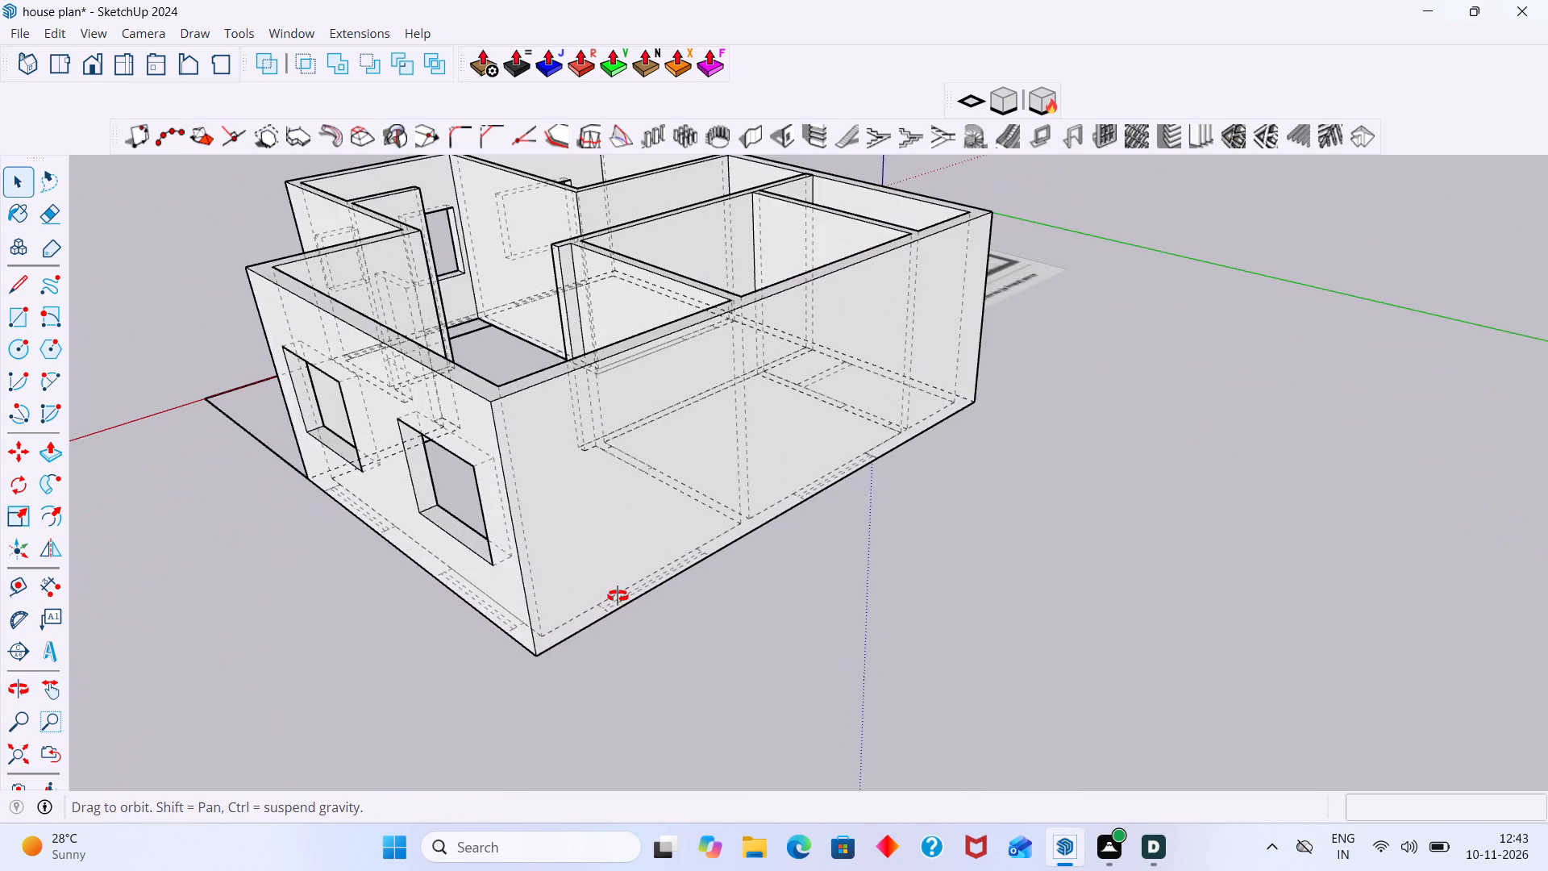
pyautogui.moveTo(618, 596); pyautogui.dragTo(499, 620, button='middle')
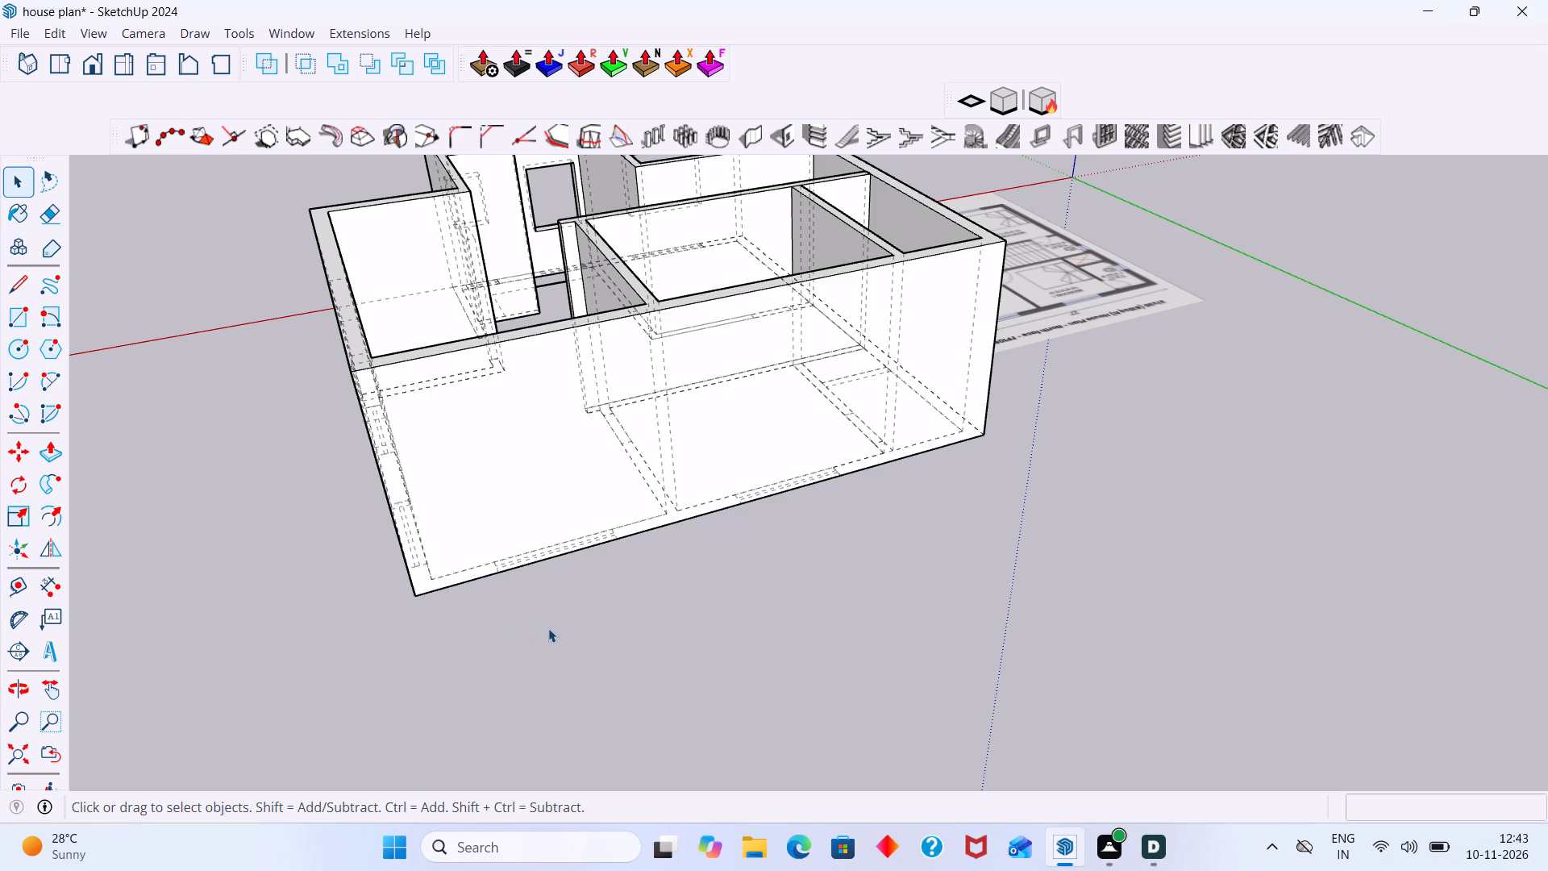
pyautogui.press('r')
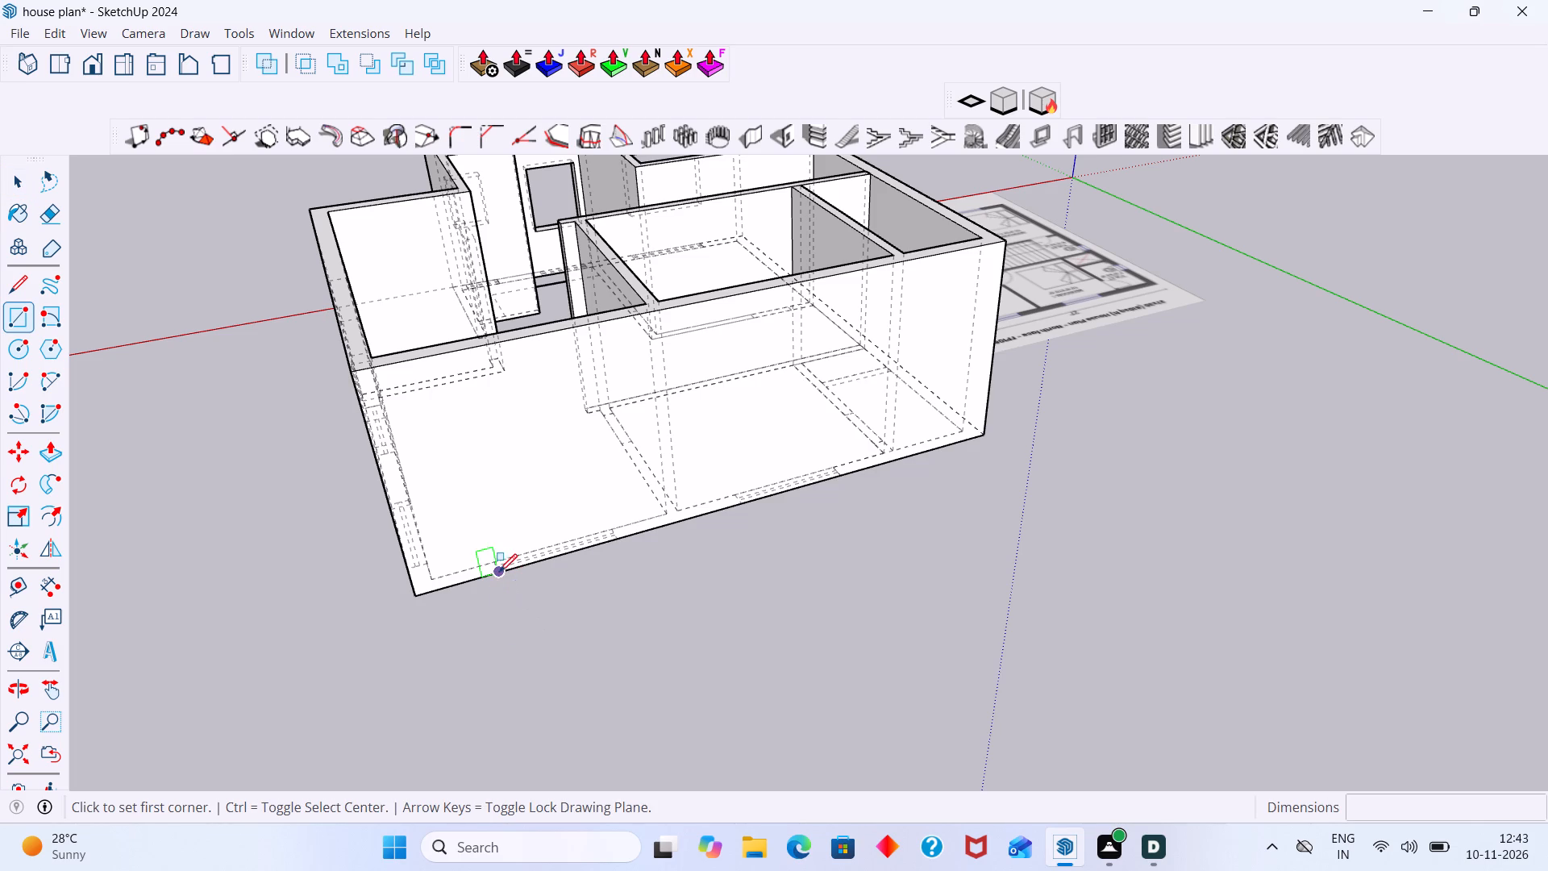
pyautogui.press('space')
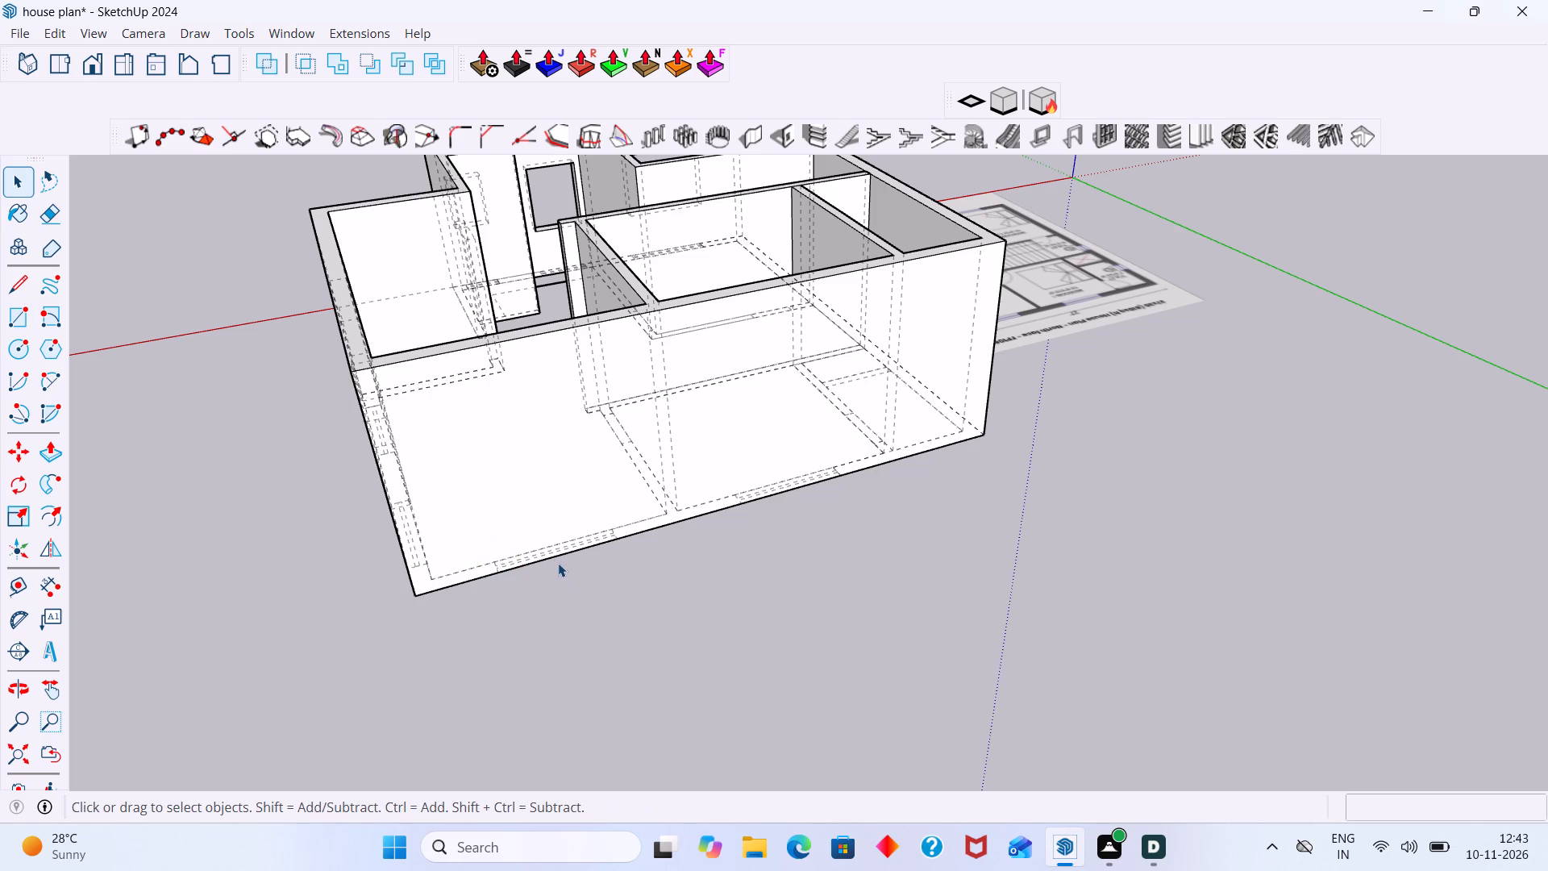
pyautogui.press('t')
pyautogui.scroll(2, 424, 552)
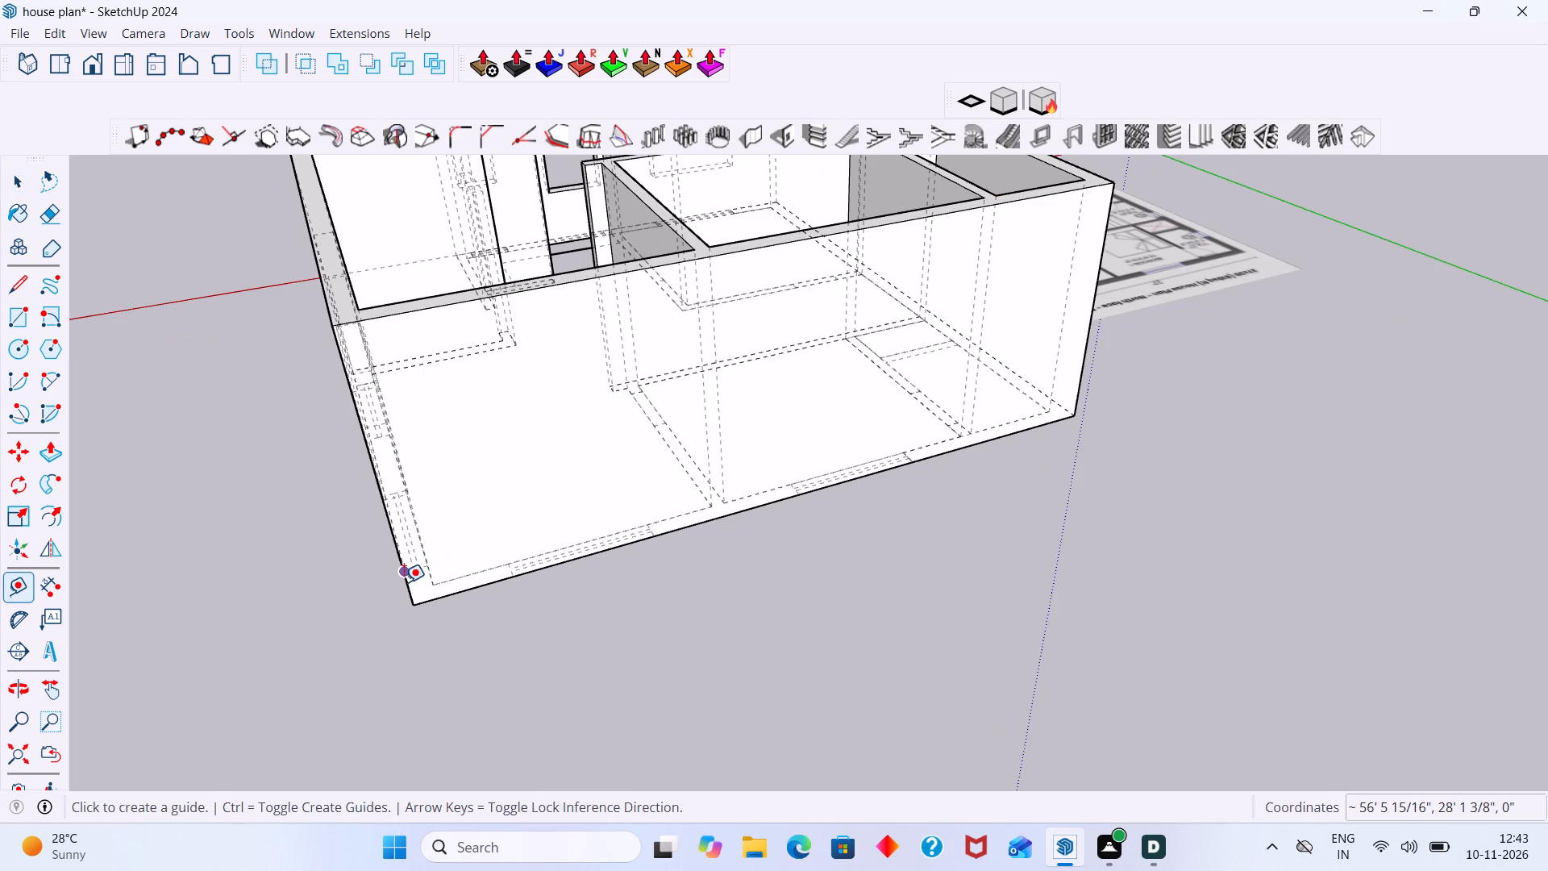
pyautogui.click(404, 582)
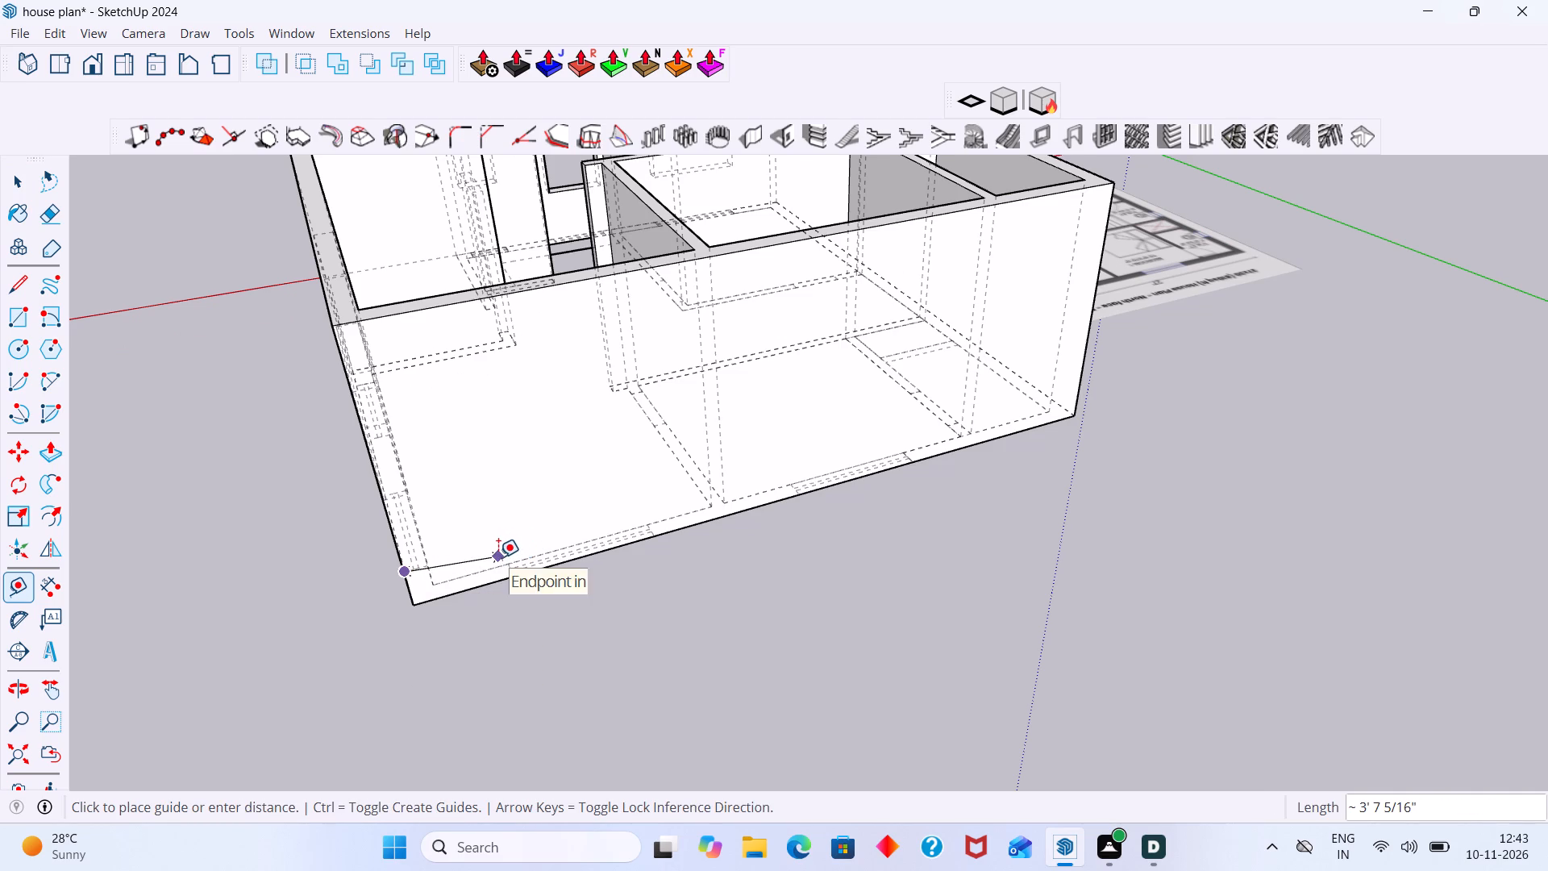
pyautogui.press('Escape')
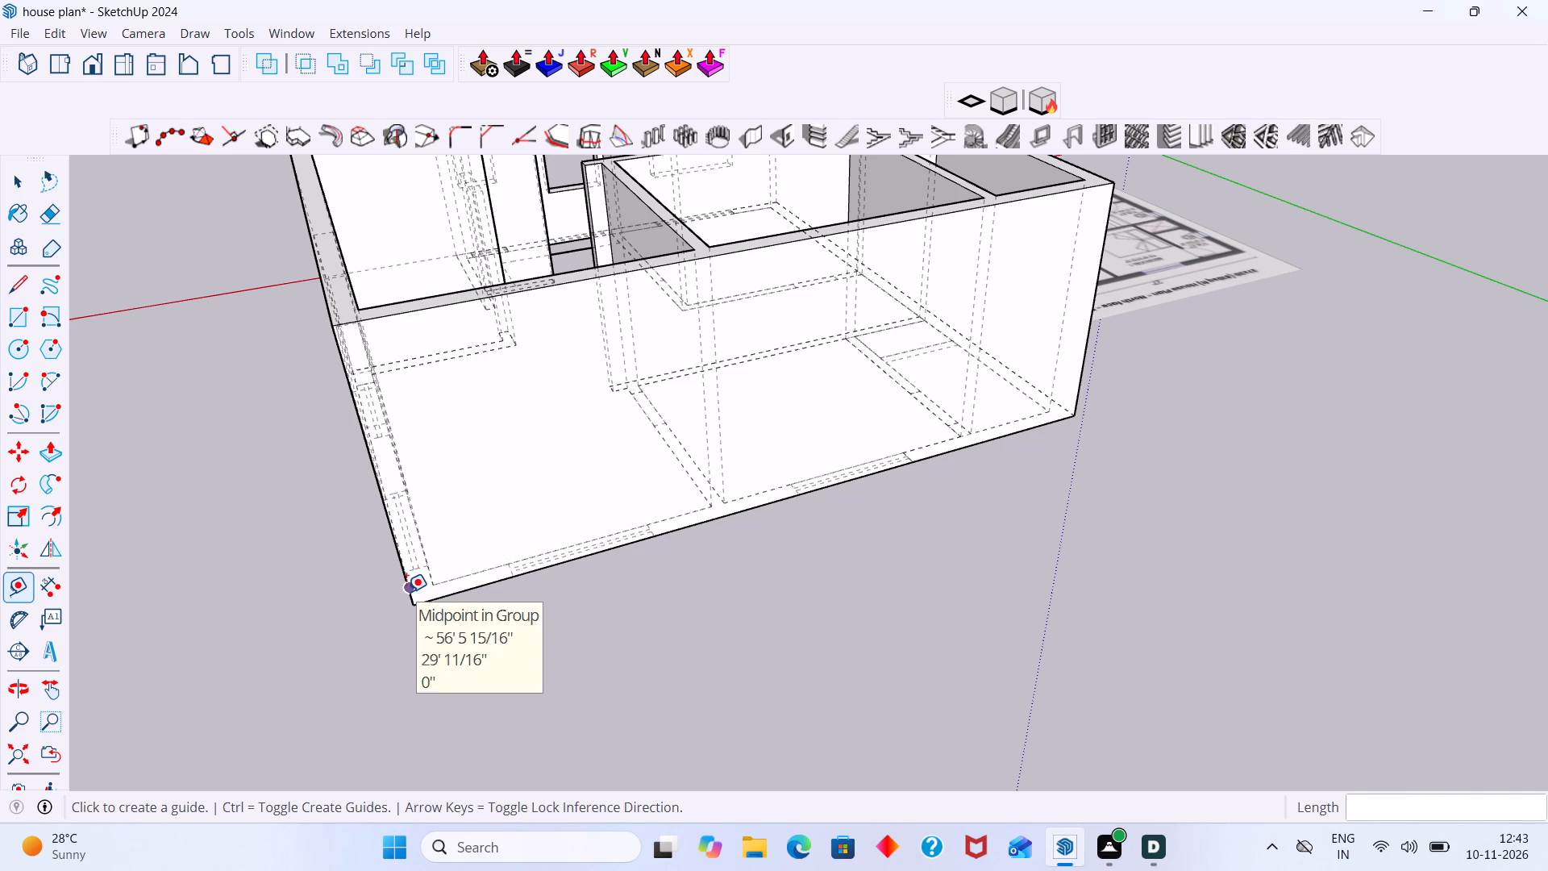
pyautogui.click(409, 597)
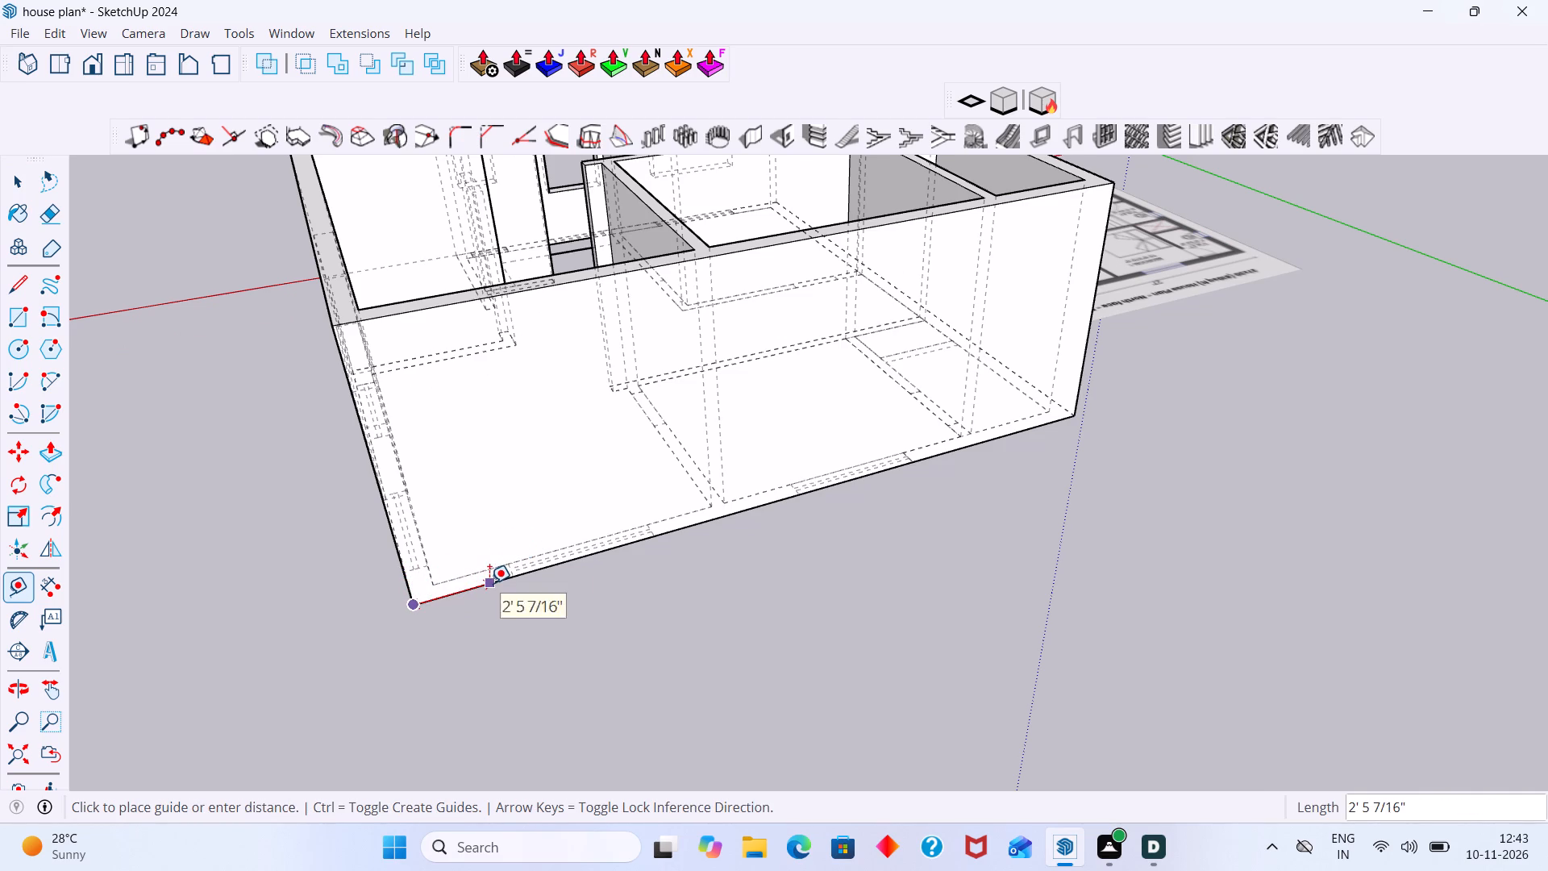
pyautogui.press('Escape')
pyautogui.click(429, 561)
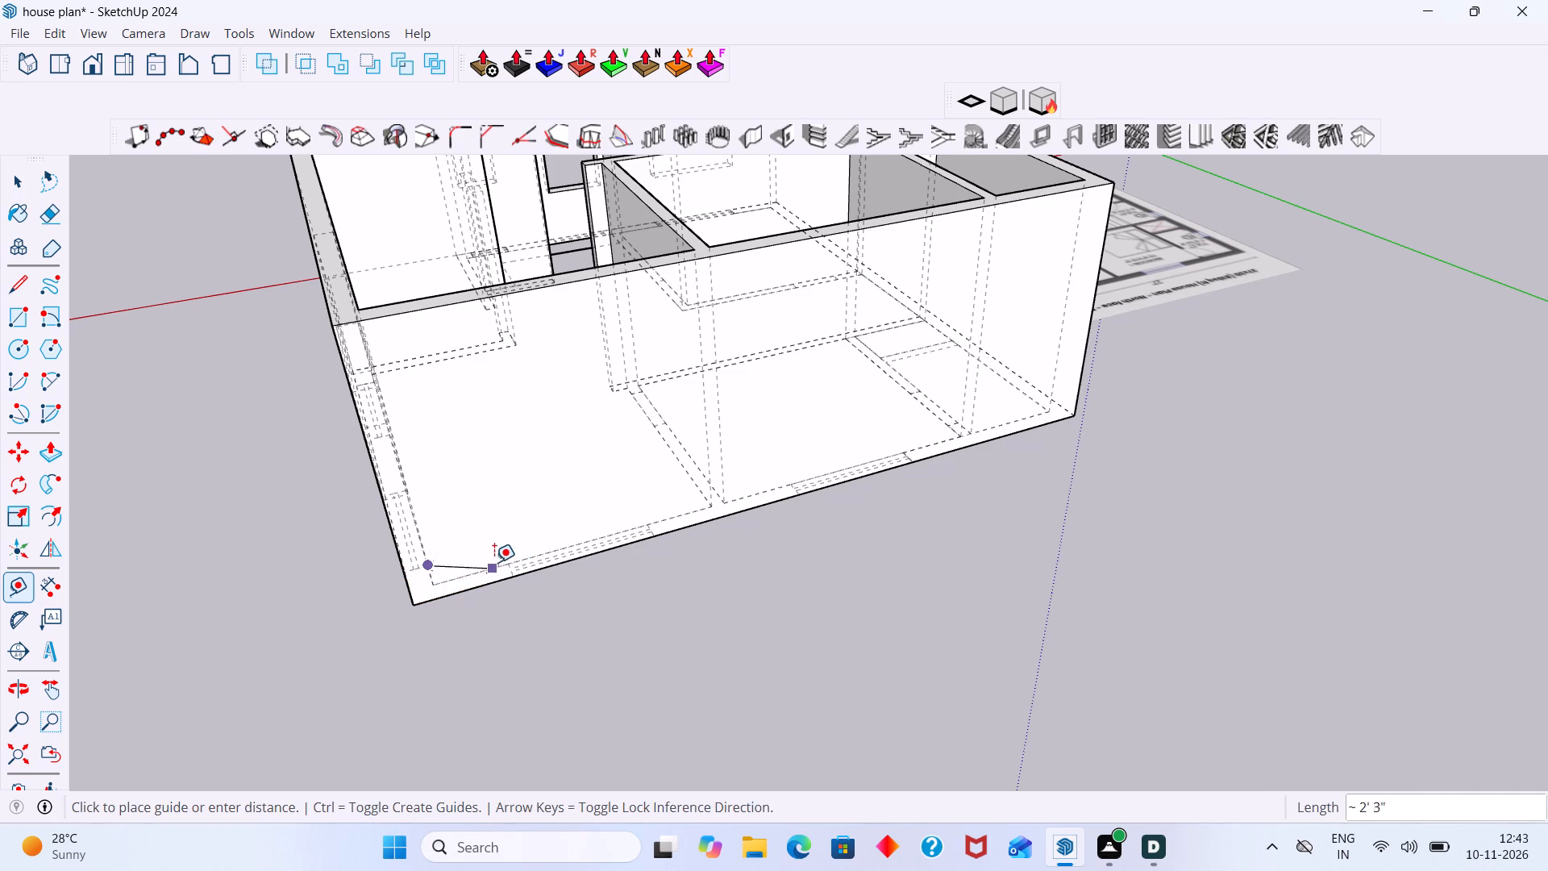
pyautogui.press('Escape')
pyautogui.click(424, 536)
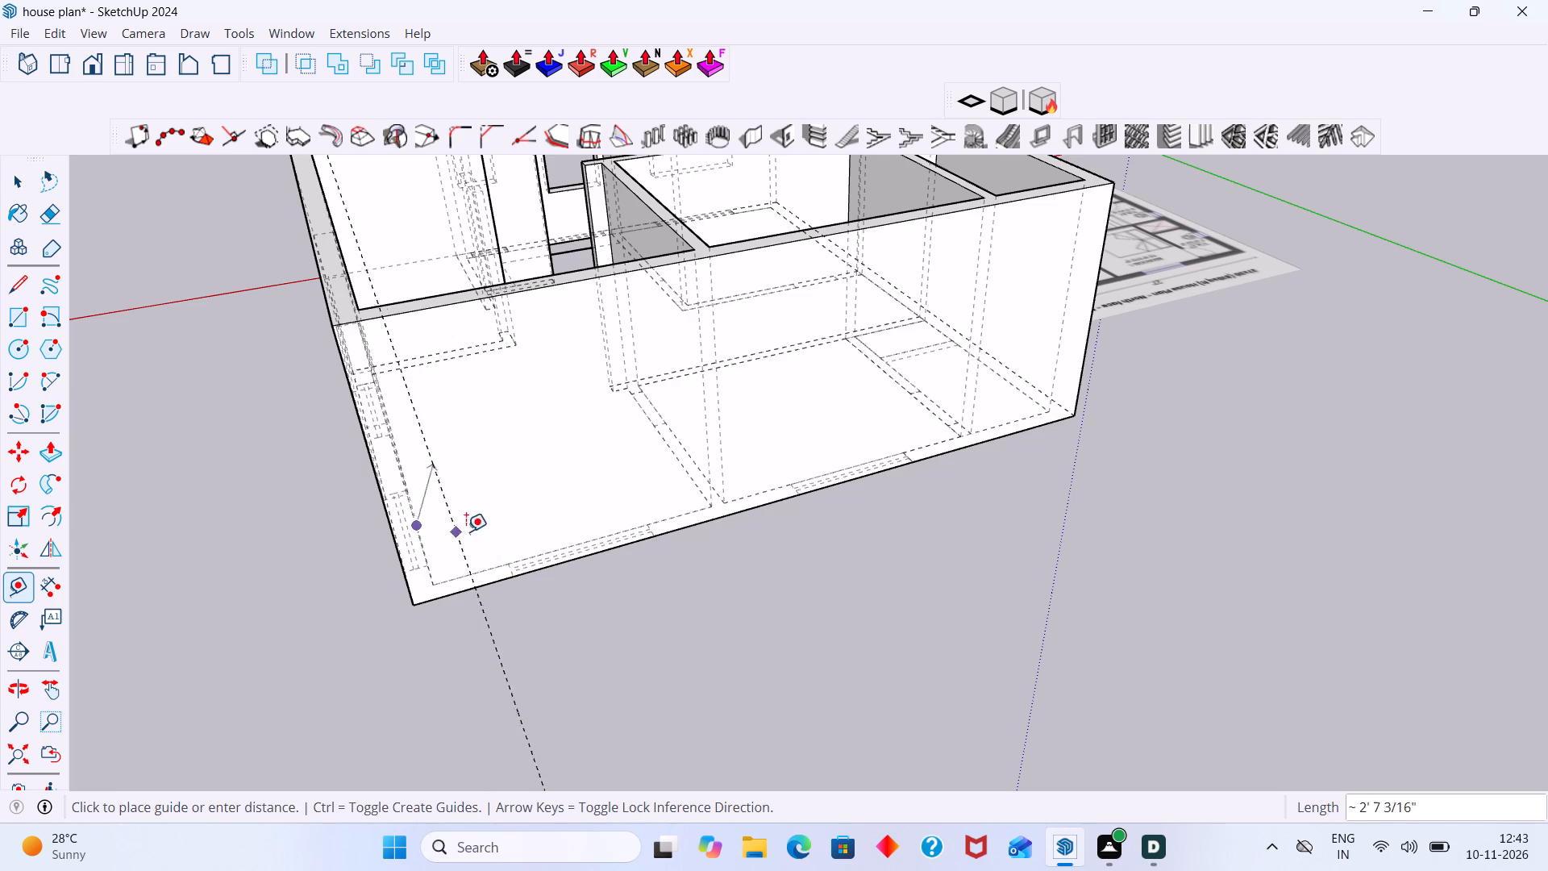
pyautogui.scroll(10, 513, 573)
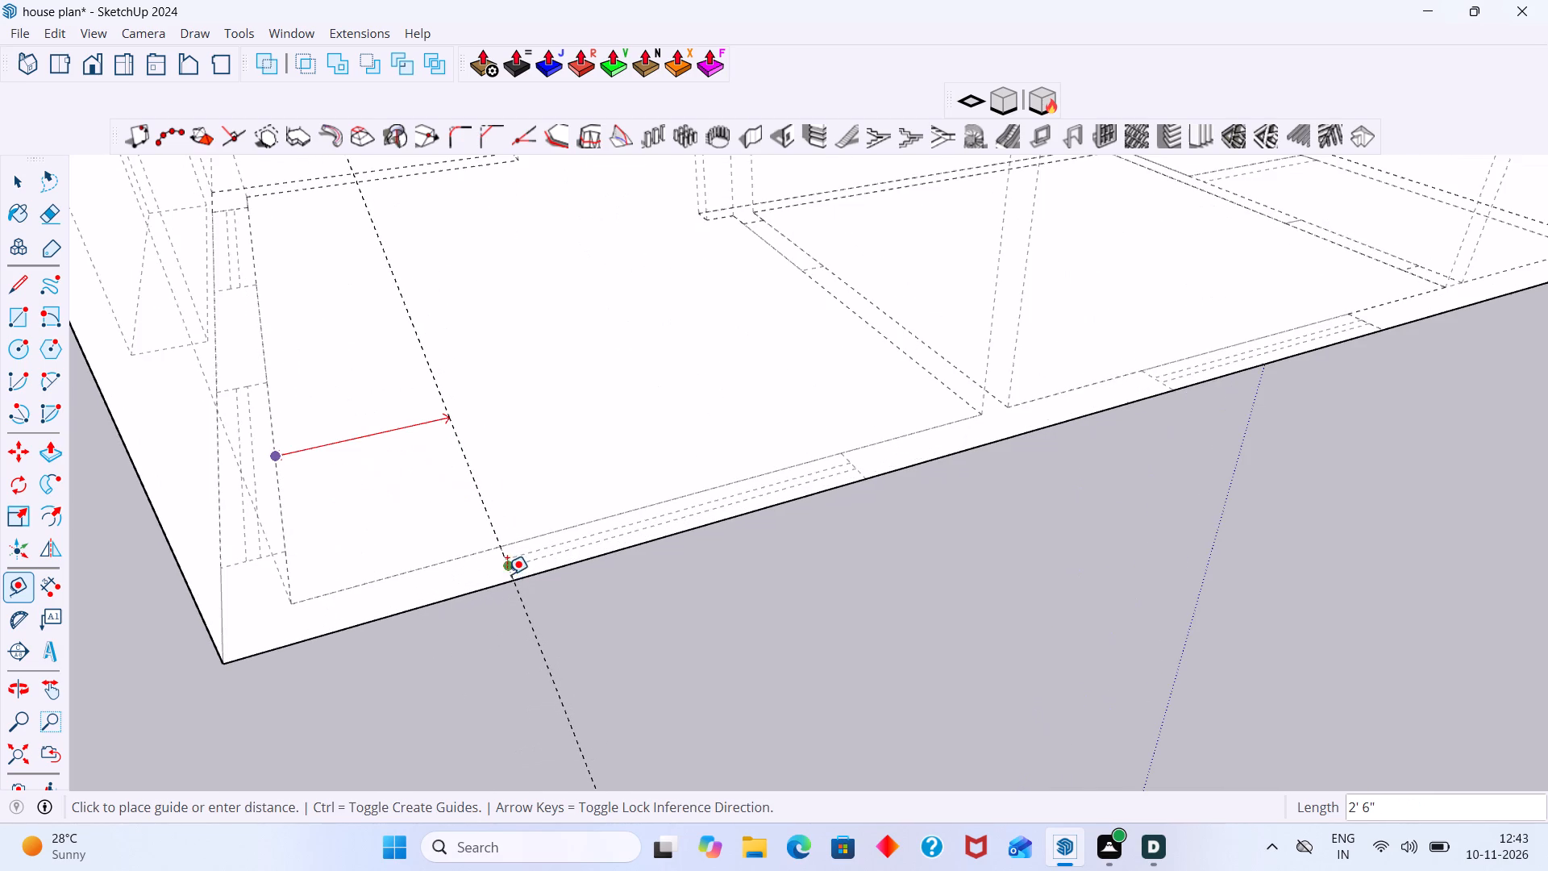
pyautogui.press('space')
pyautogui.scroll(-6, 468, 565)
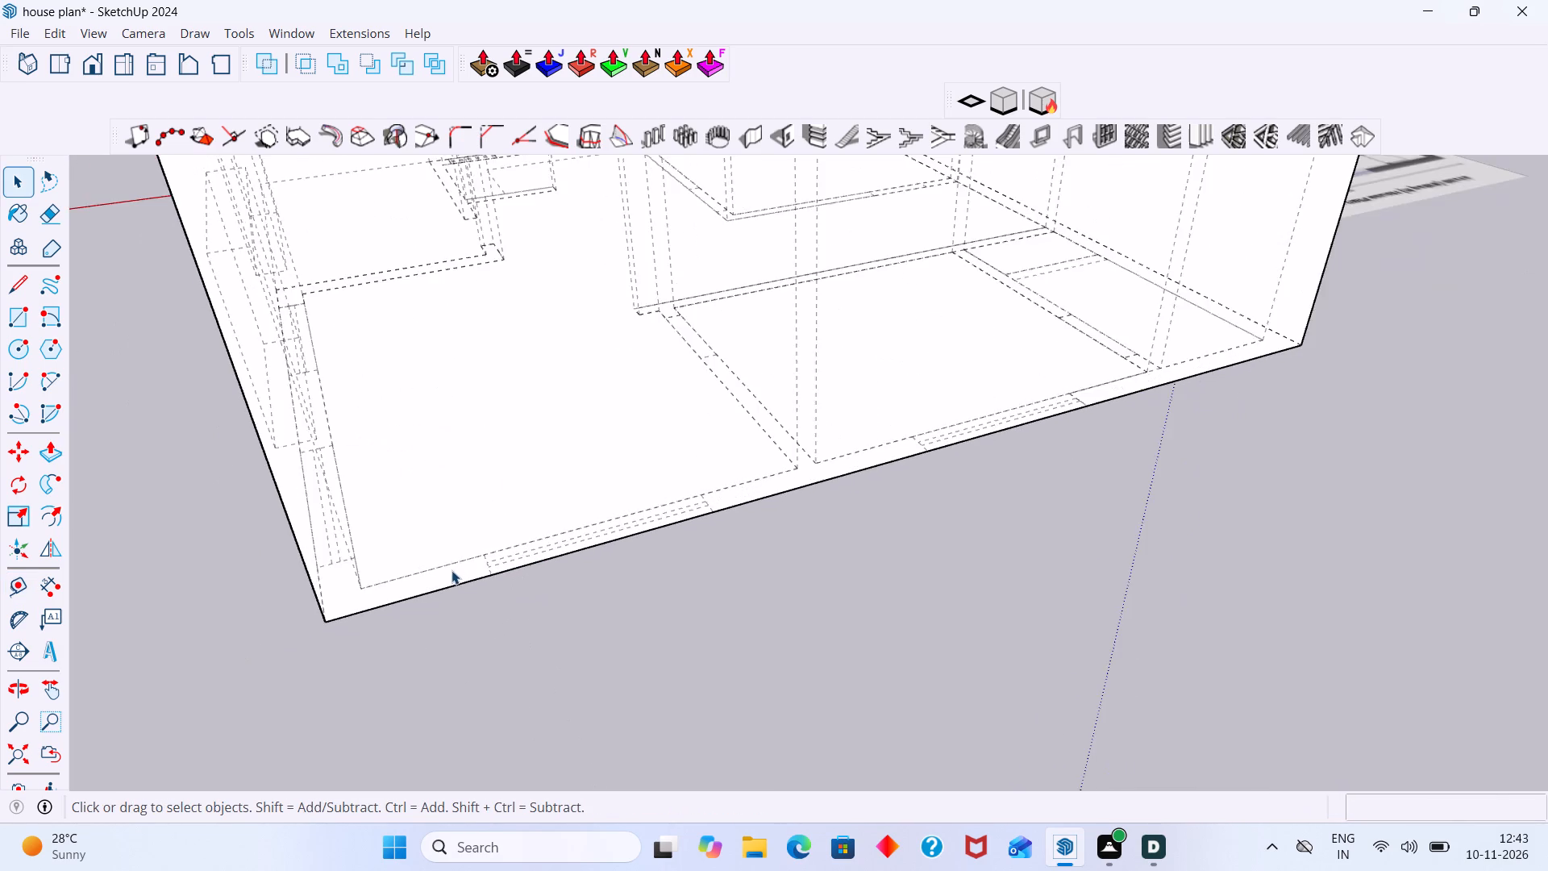
# Place vertical guides at both ends of the side wall's rear window, the first about 7' 3" from the rear corner's inner edge.
pyautogui.scroll(-1, 451, 570)
pyautogui.press('t')
pyautogui.moveTo(505, 561); pyautogui.dragTo(477, 560, button='middle')
pyautogui.scroll(3, 661, 510)
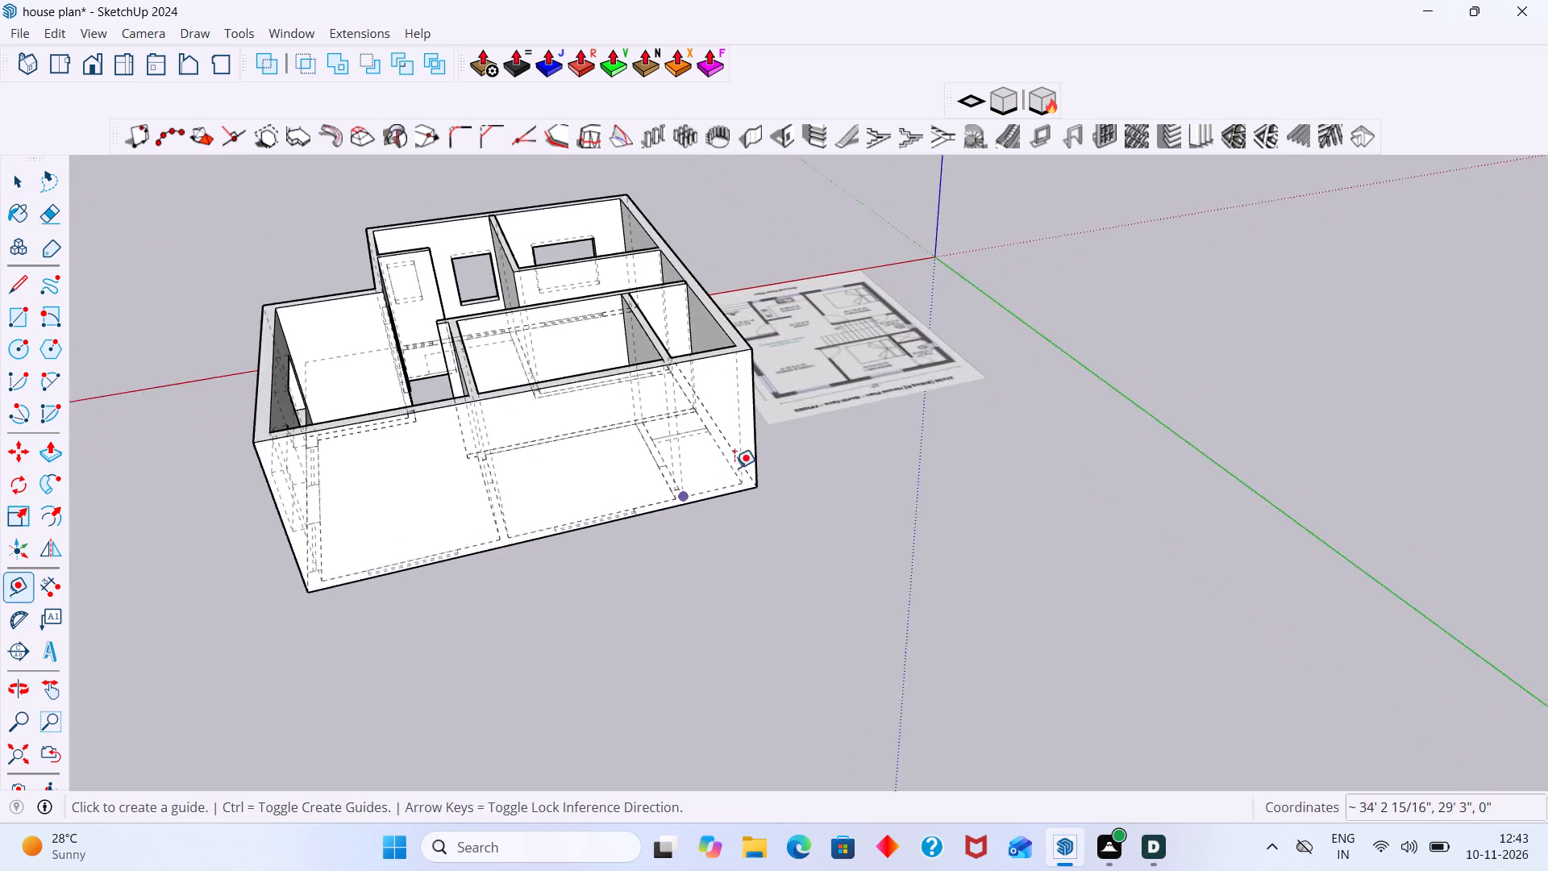
pyautogui.scroll(3, 734, 468)
pyautogui.click(754, 444)
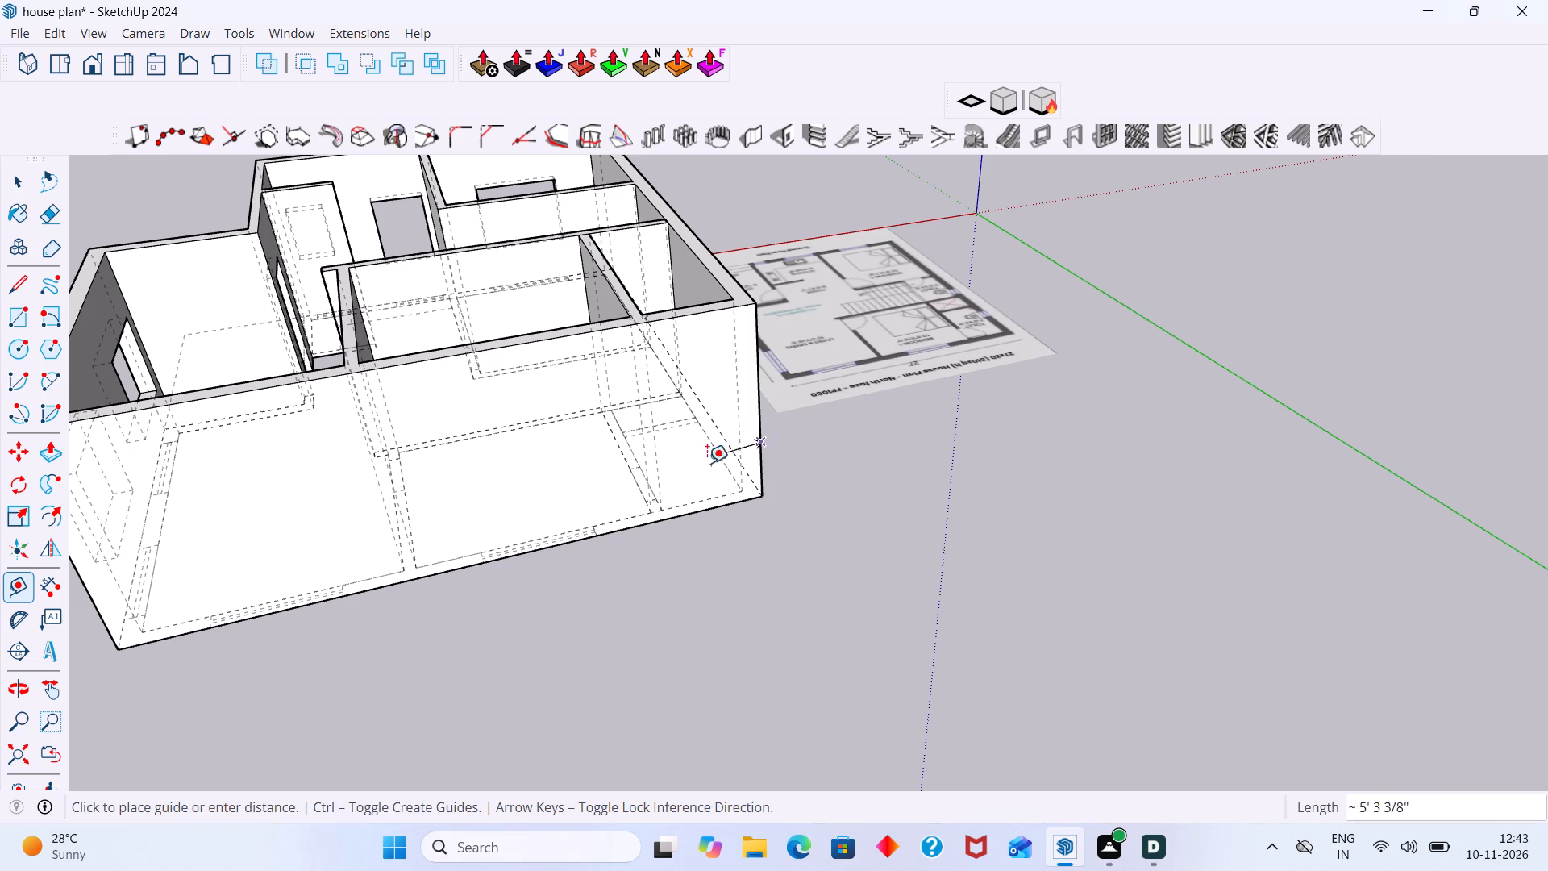
pyautogui.press('Escape')
pyautogui.moveTo(739, 438); pyautogui.dragTo(731, 437)
pyautogui.scroll(6, 610, 530)
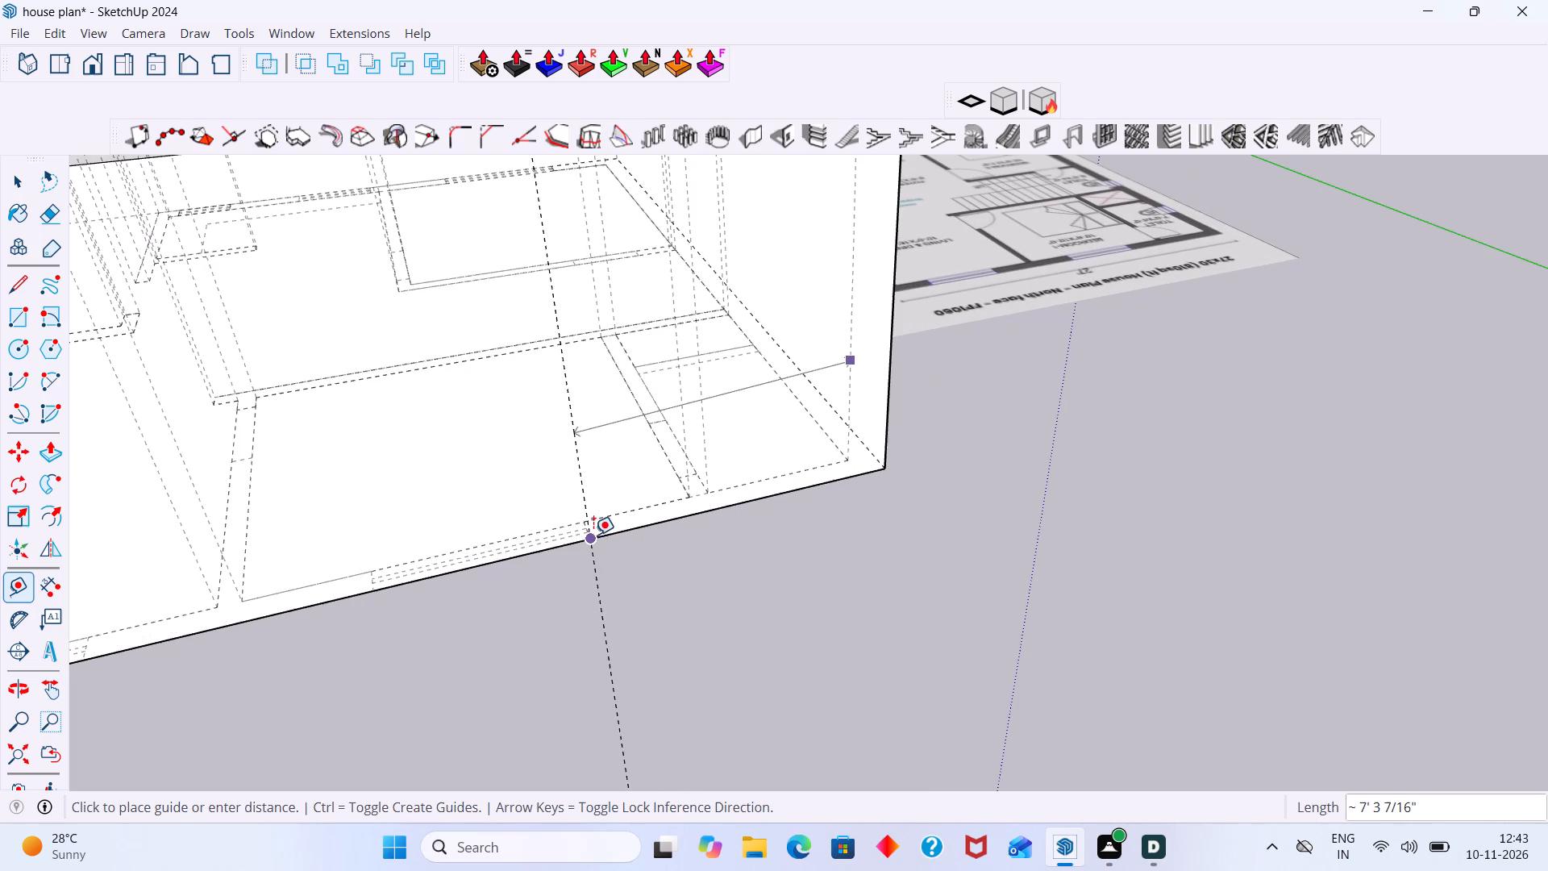
pyautogui.click(589, 535)
pyautogui.click(589, 501)
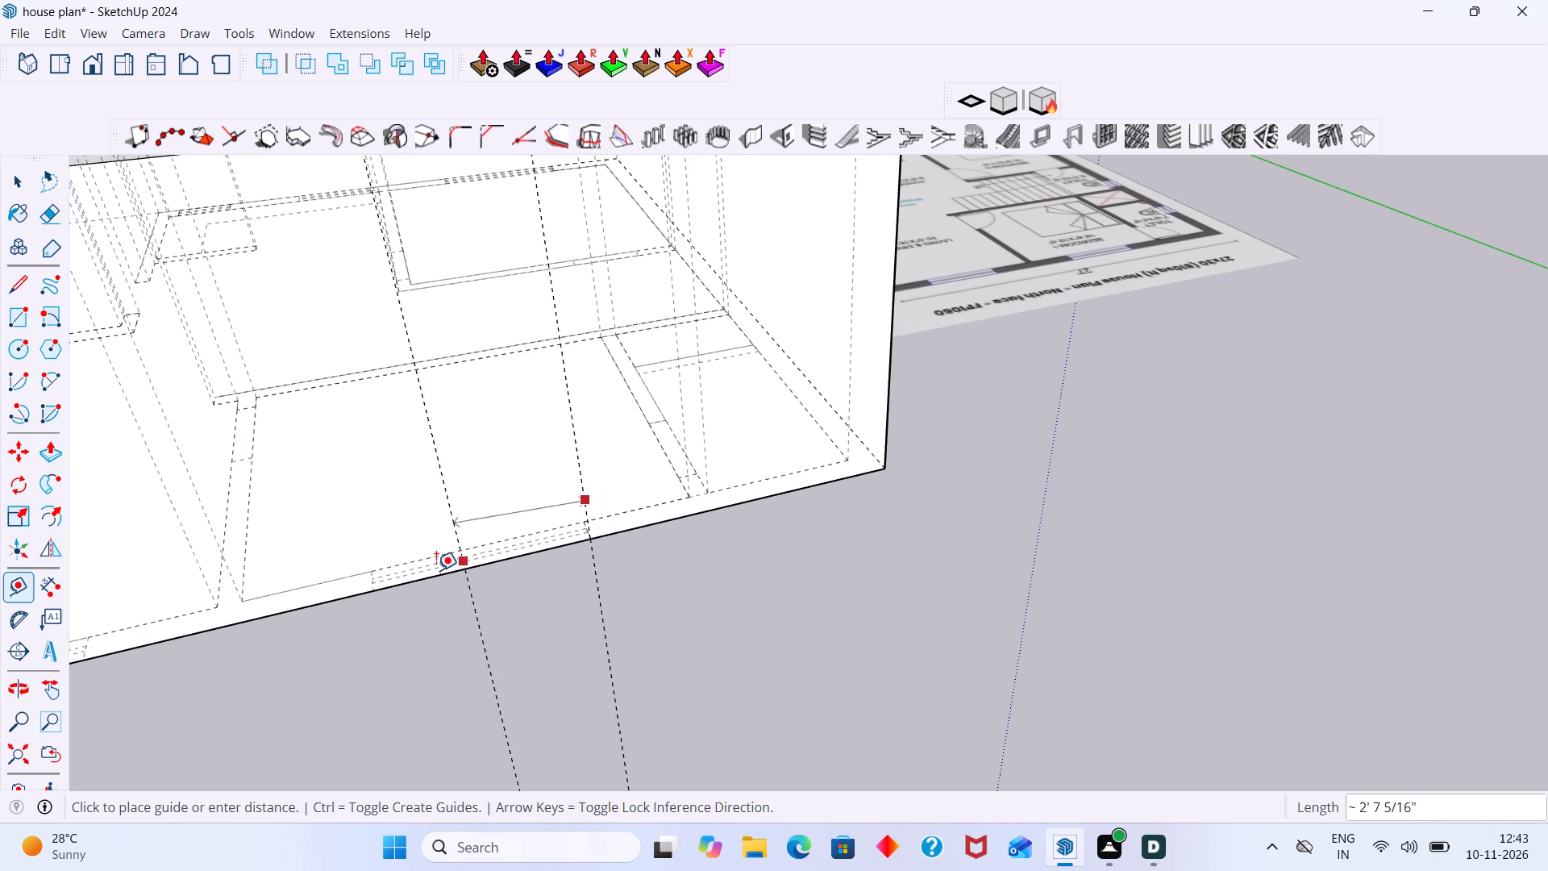
pyautogui.click(365, 594)
# Place vertical guides for the side wall's front window, 5' 9" from the rear window's nearer guide and a further 5' along.
pyautogui.scroll(-6, 428, 587)
pyautogui.moveTo(433, 610); pyautogui.dragTo(475, 593, button='middle')
pyautogui.click(414, 629)
pyautogui.scroll(-3, 332, 647)
pyautogui.keyDown('shift'); pyautogui.moveTo(338, 648); pyautogui.dragTo(515, 582, button='middle'); pyautogui.keyUp('shift')
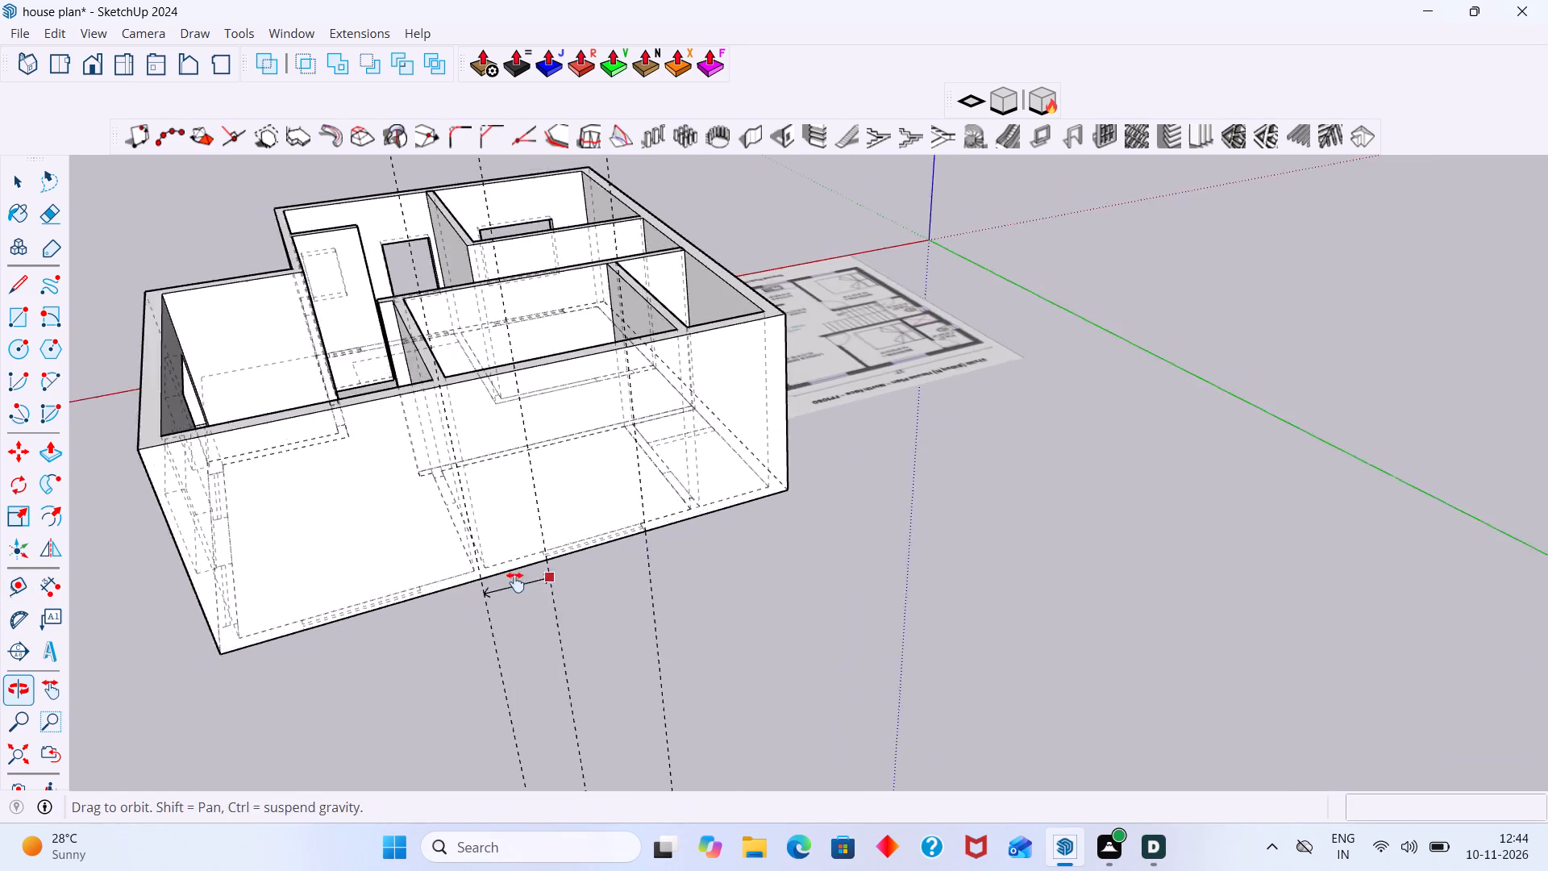
pyautogui.keyDown('shift'); pyautogui.moveTo(515, 582); pyautogui.dragTo(577, 564, button='middle'); pyautogui.keyUp('shift')
pyautogui.scroll(5, 497, 557)
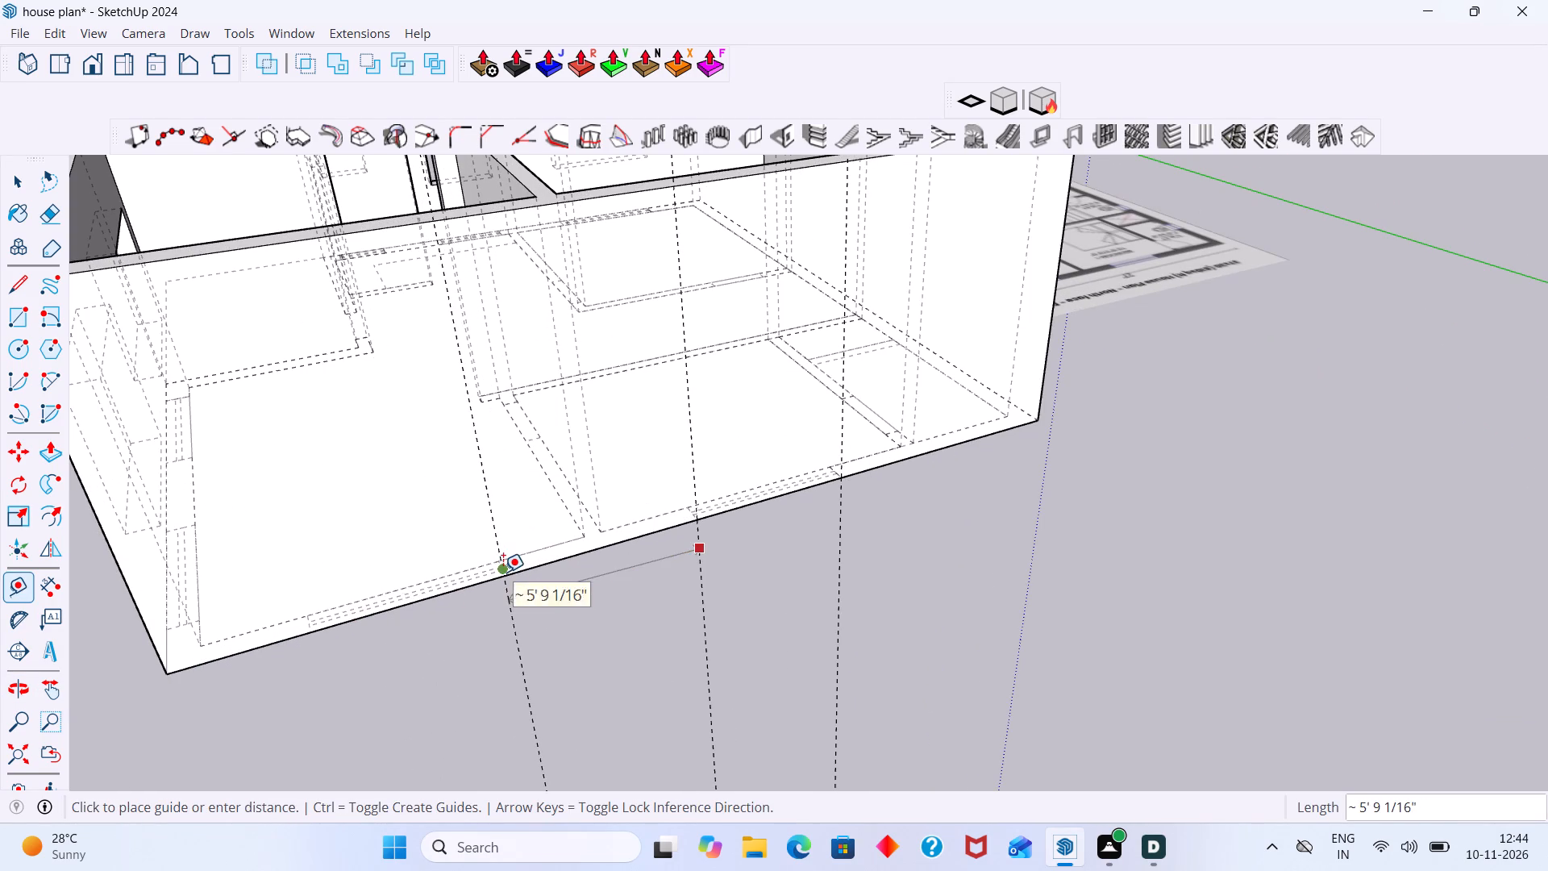
pyautogui.scroll(8, 503, 576)
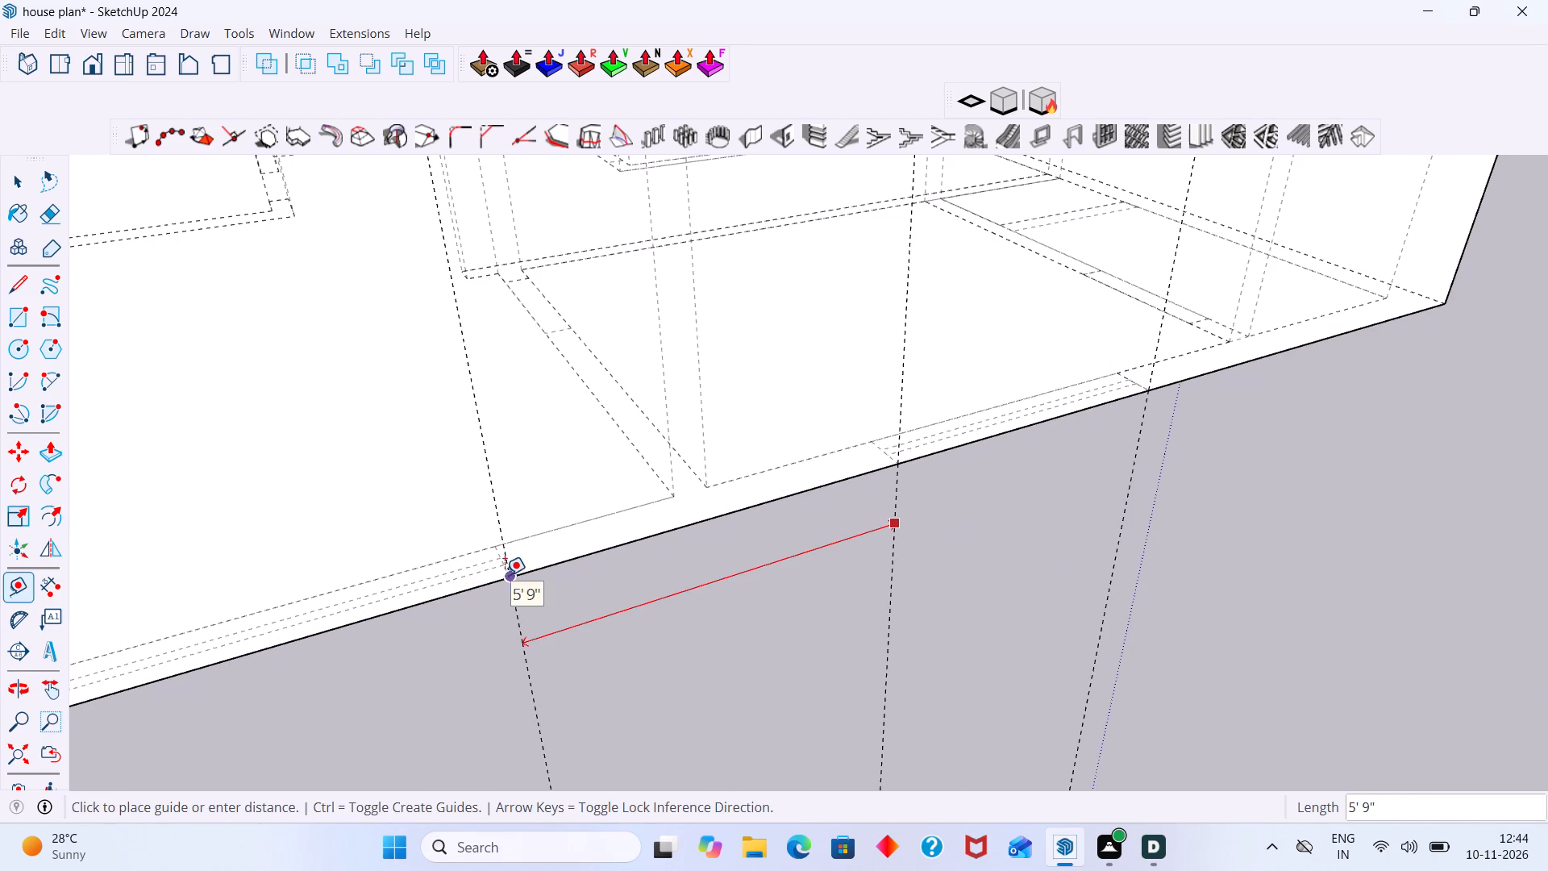
pyautogui.click(506, 577)
pyautogui.click(514, 602)
pyautogui.scroll(-3, 252, 657)
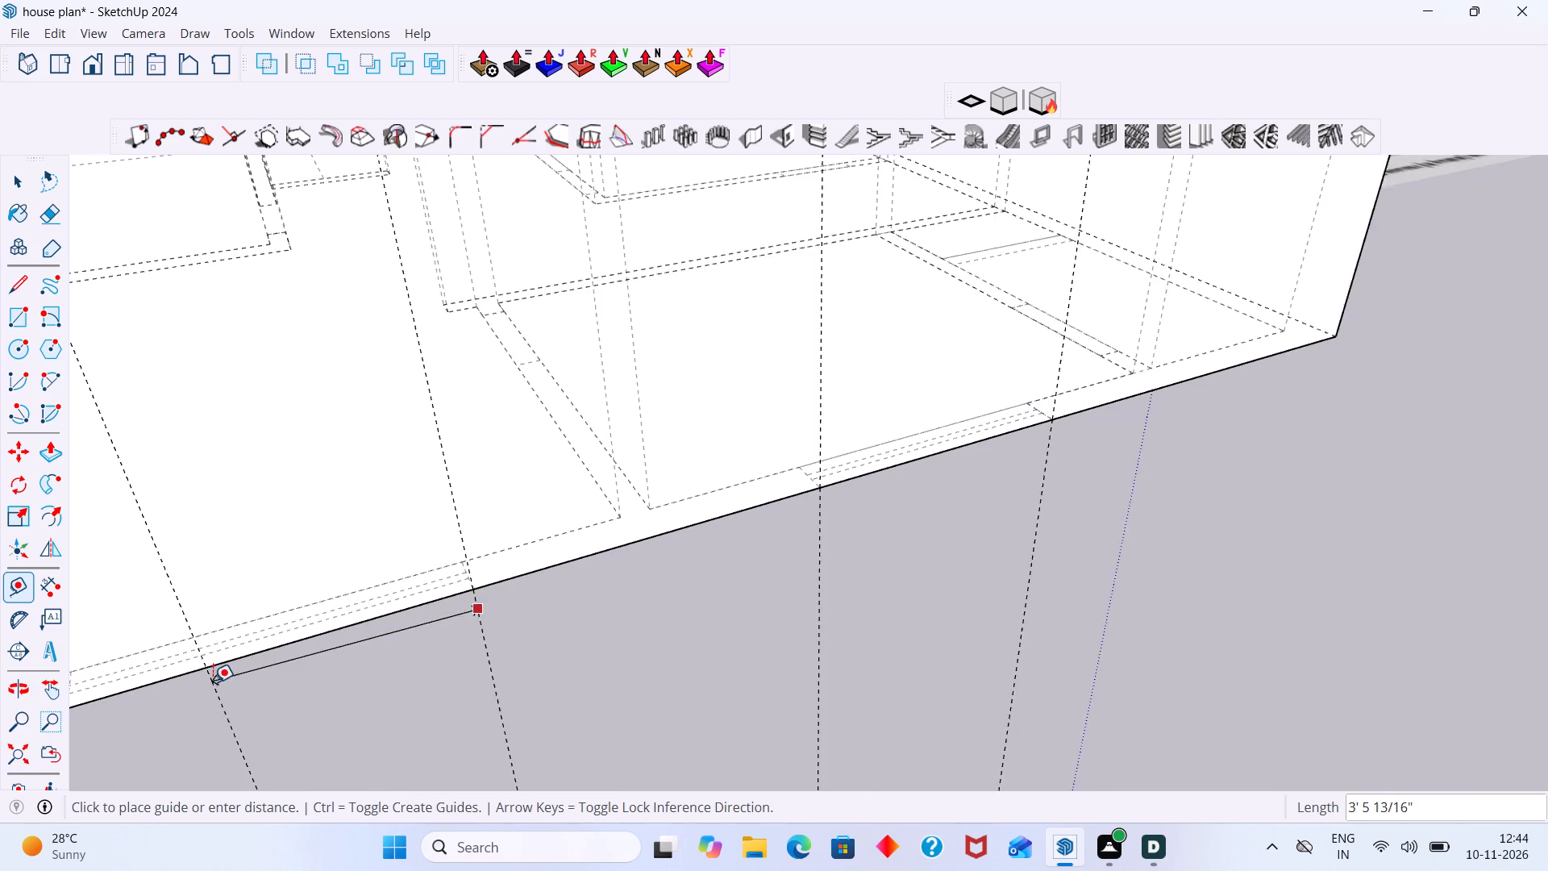
pyautogui.scroll(-3, 213, 682)
pyautogui.keyDown('shift'); pyautogui.moveTo(256, 656); pyautogui.dragTo(498, 609, button='middle'); pyautogui.keyUp('shift')
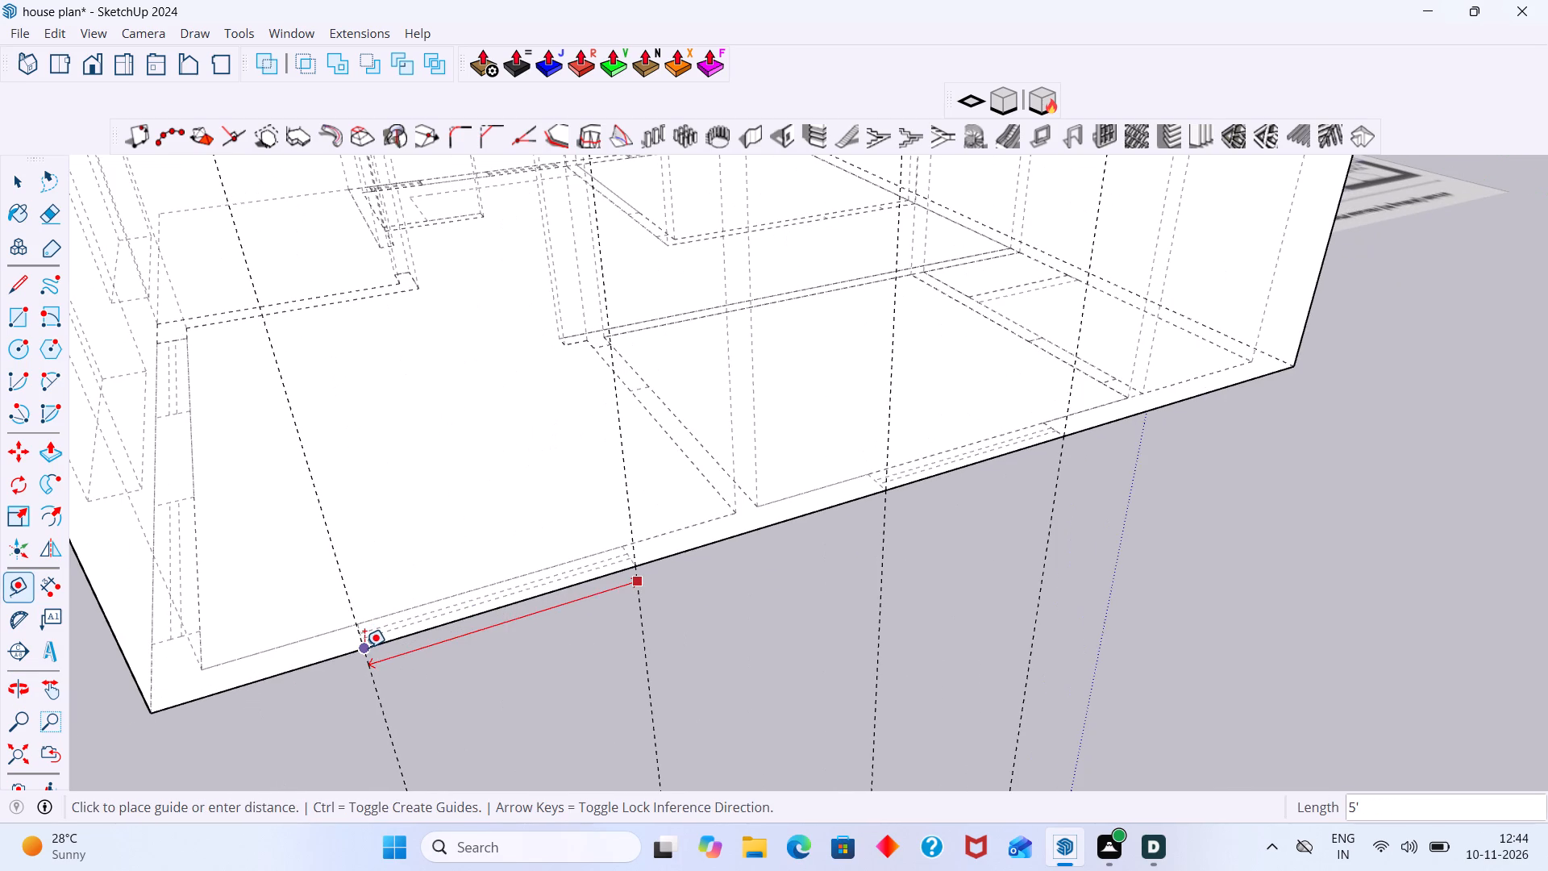
pyautogui.click(364, 648)
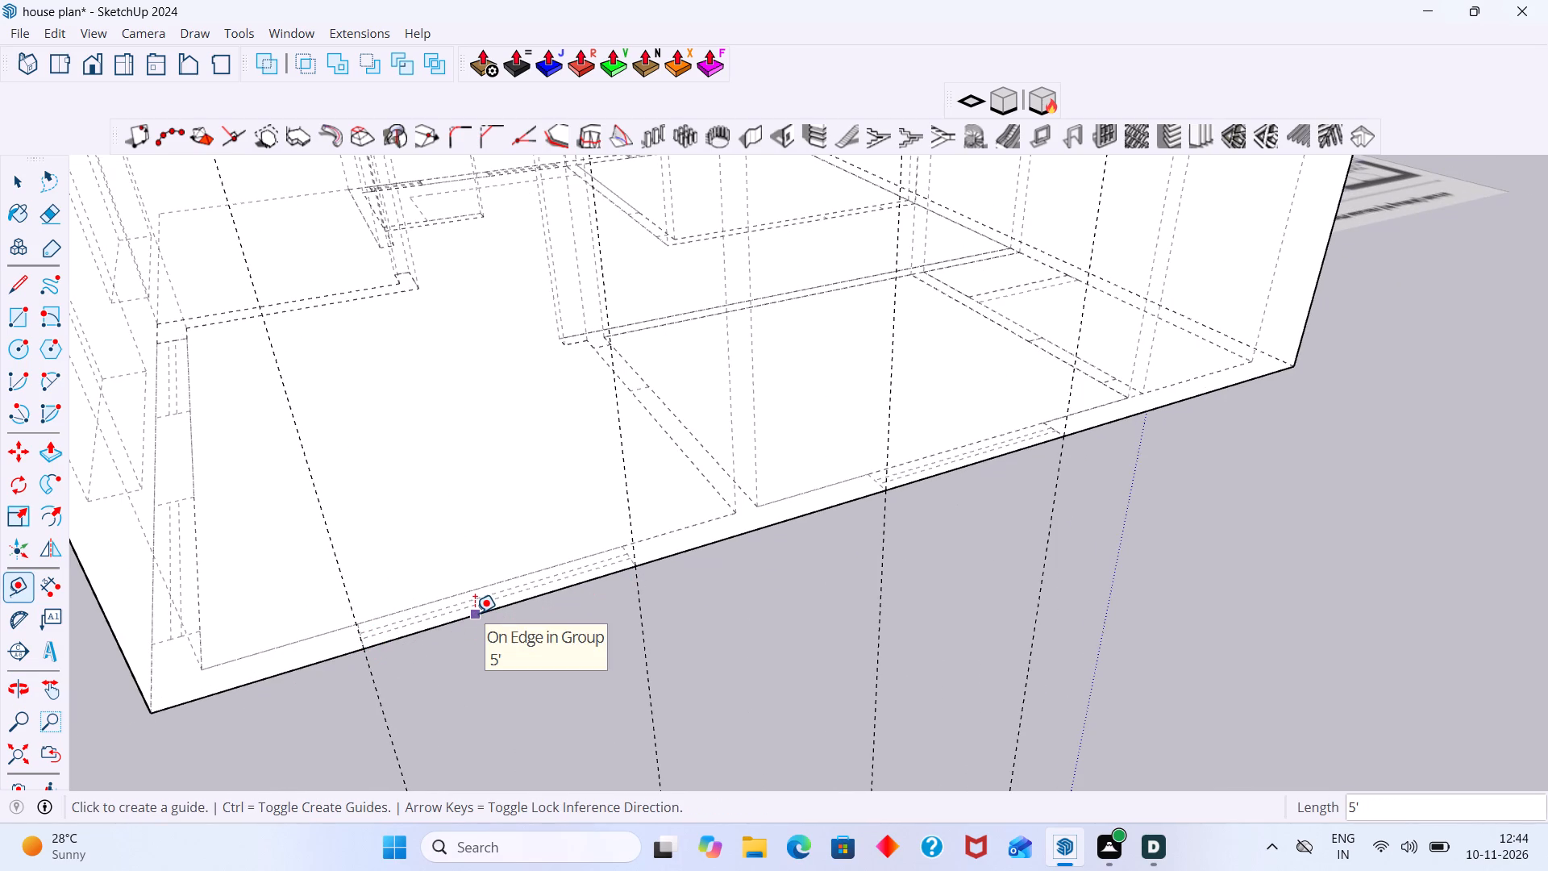
# Place a horizontal guide on the side wall 3' above its base edge.
pyautogui.click(475, 613)
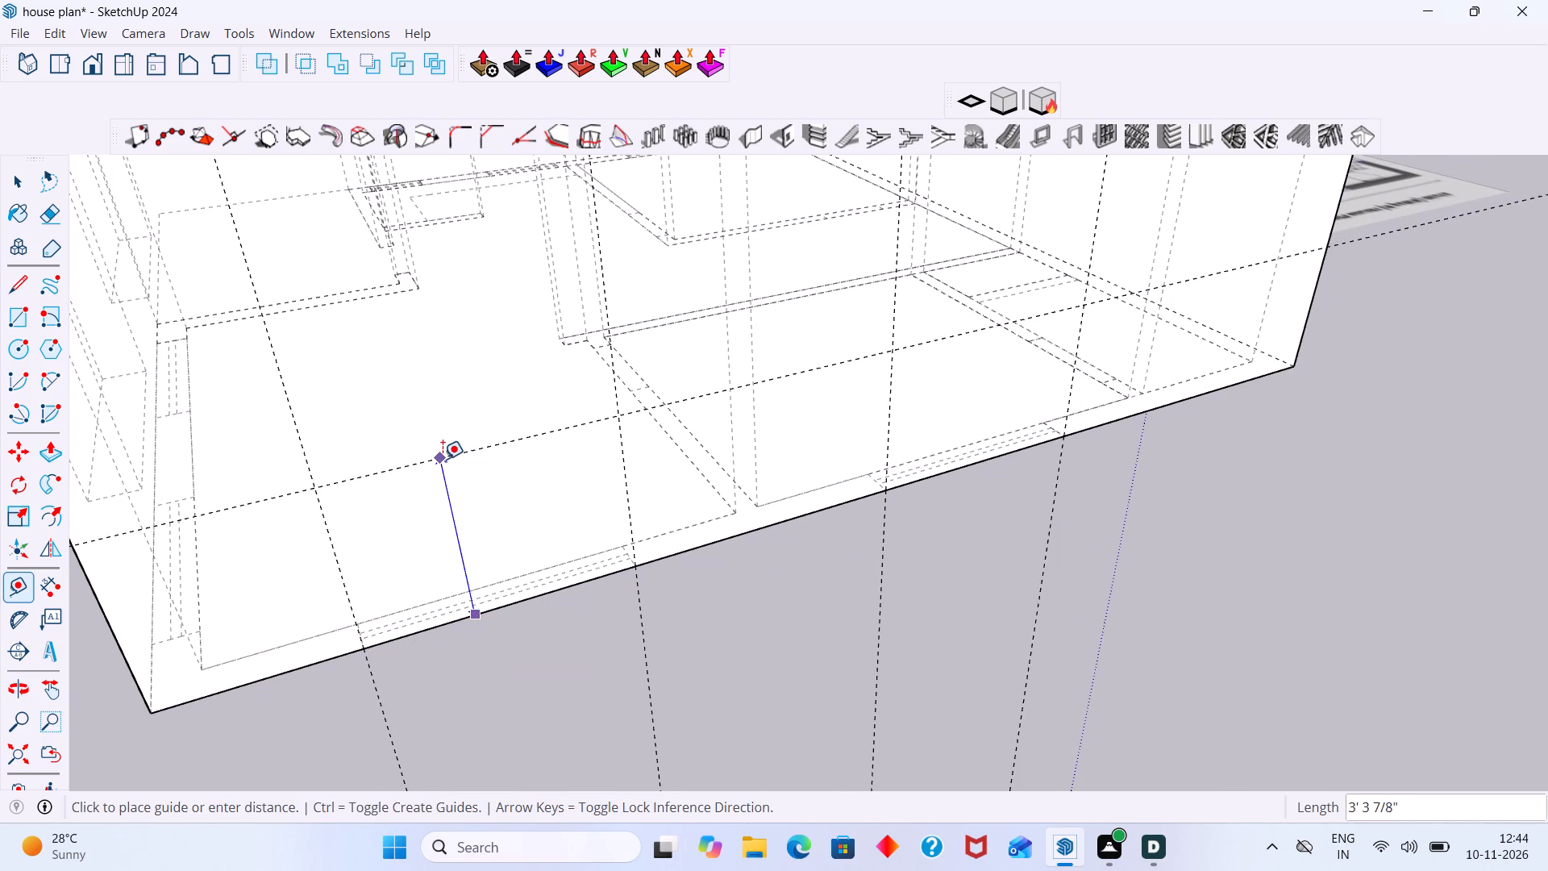
pyautogui.write("3'")
pyautogui.press('Return')
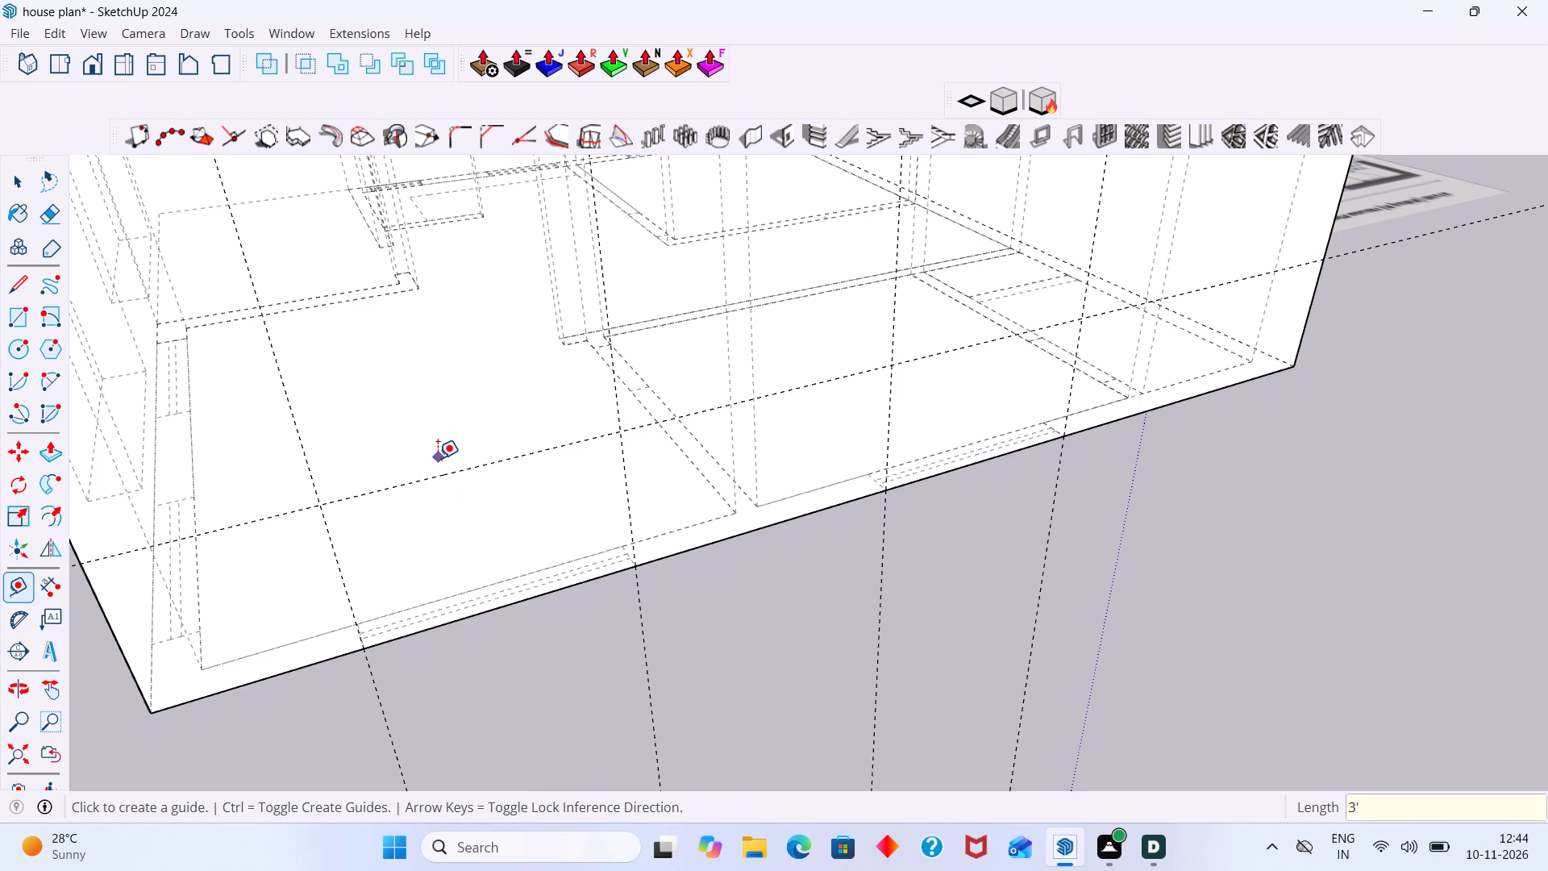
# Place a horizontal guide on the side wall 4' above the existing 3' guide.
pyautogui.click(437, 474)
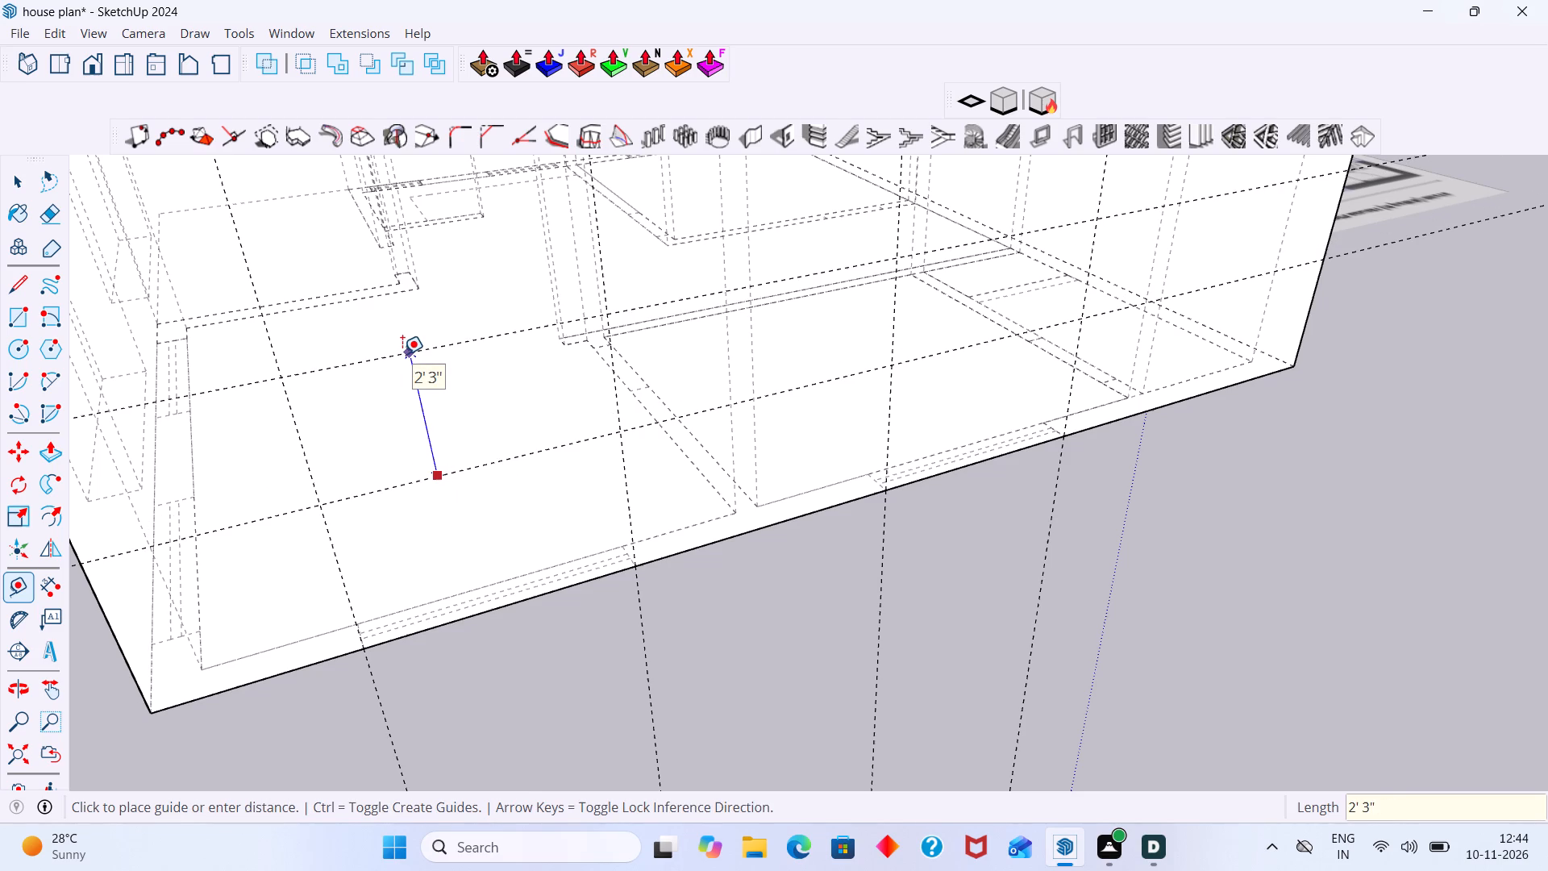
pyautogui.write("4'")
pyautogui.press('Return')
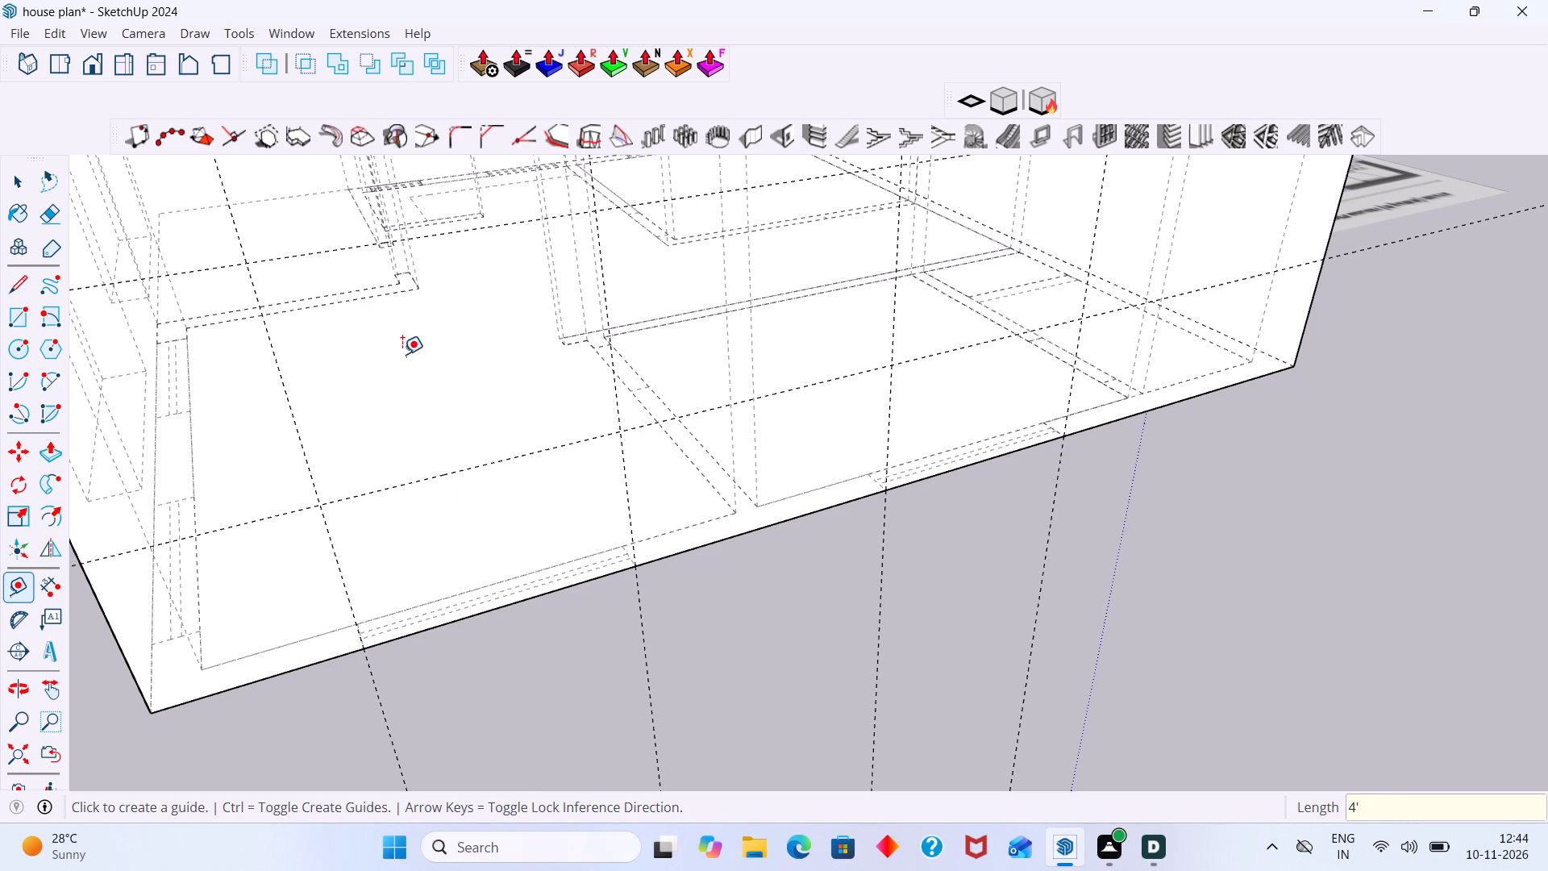
# Turn off the display of hidden back edges.
pyautogui.press('space')
pyautogui.write('k')
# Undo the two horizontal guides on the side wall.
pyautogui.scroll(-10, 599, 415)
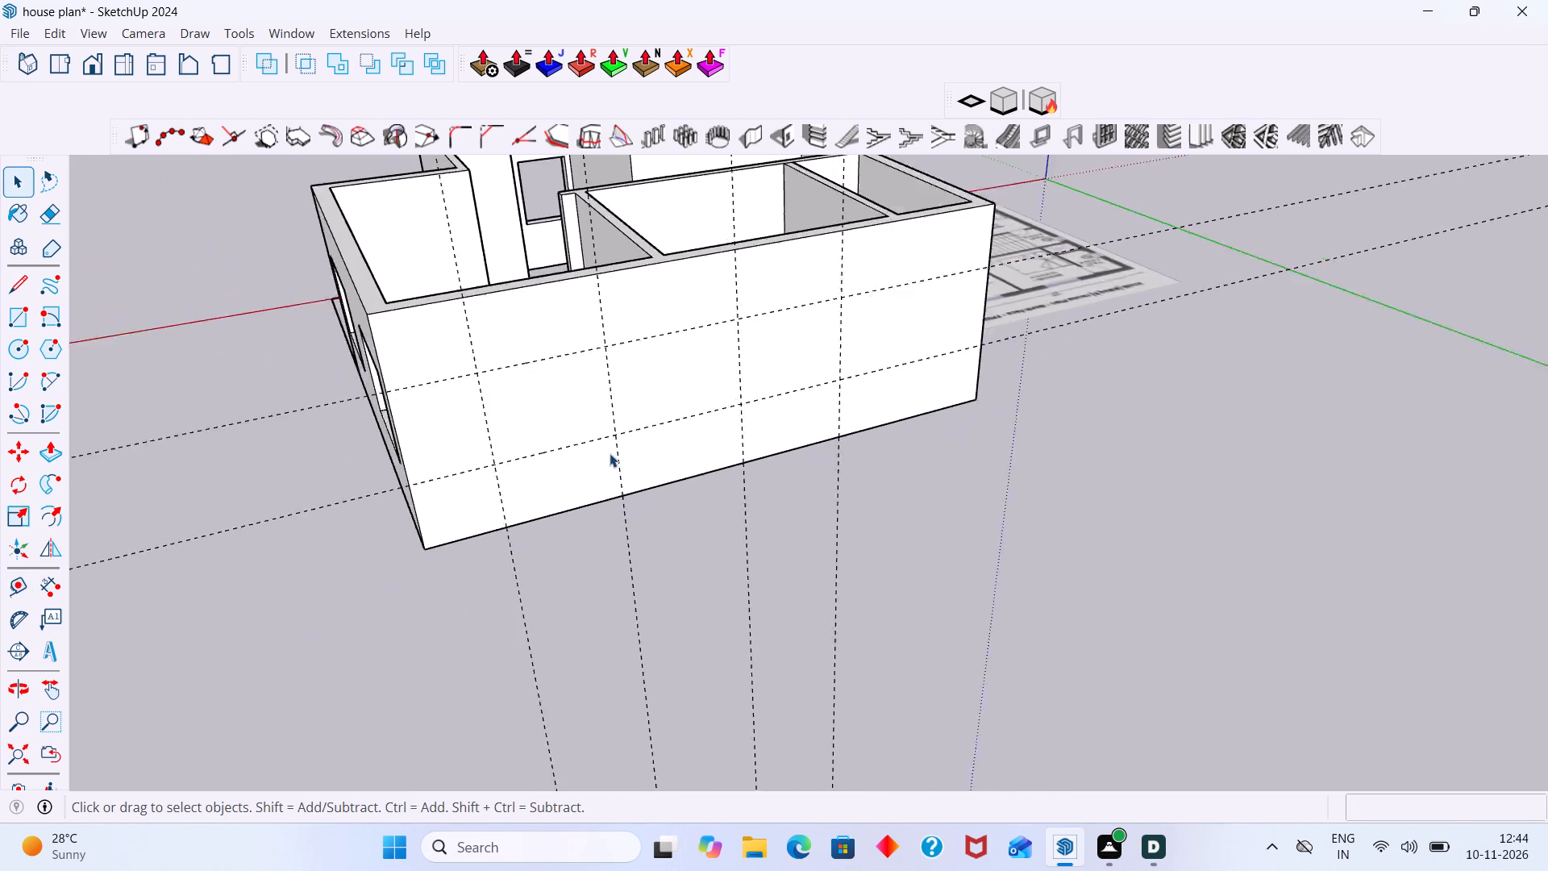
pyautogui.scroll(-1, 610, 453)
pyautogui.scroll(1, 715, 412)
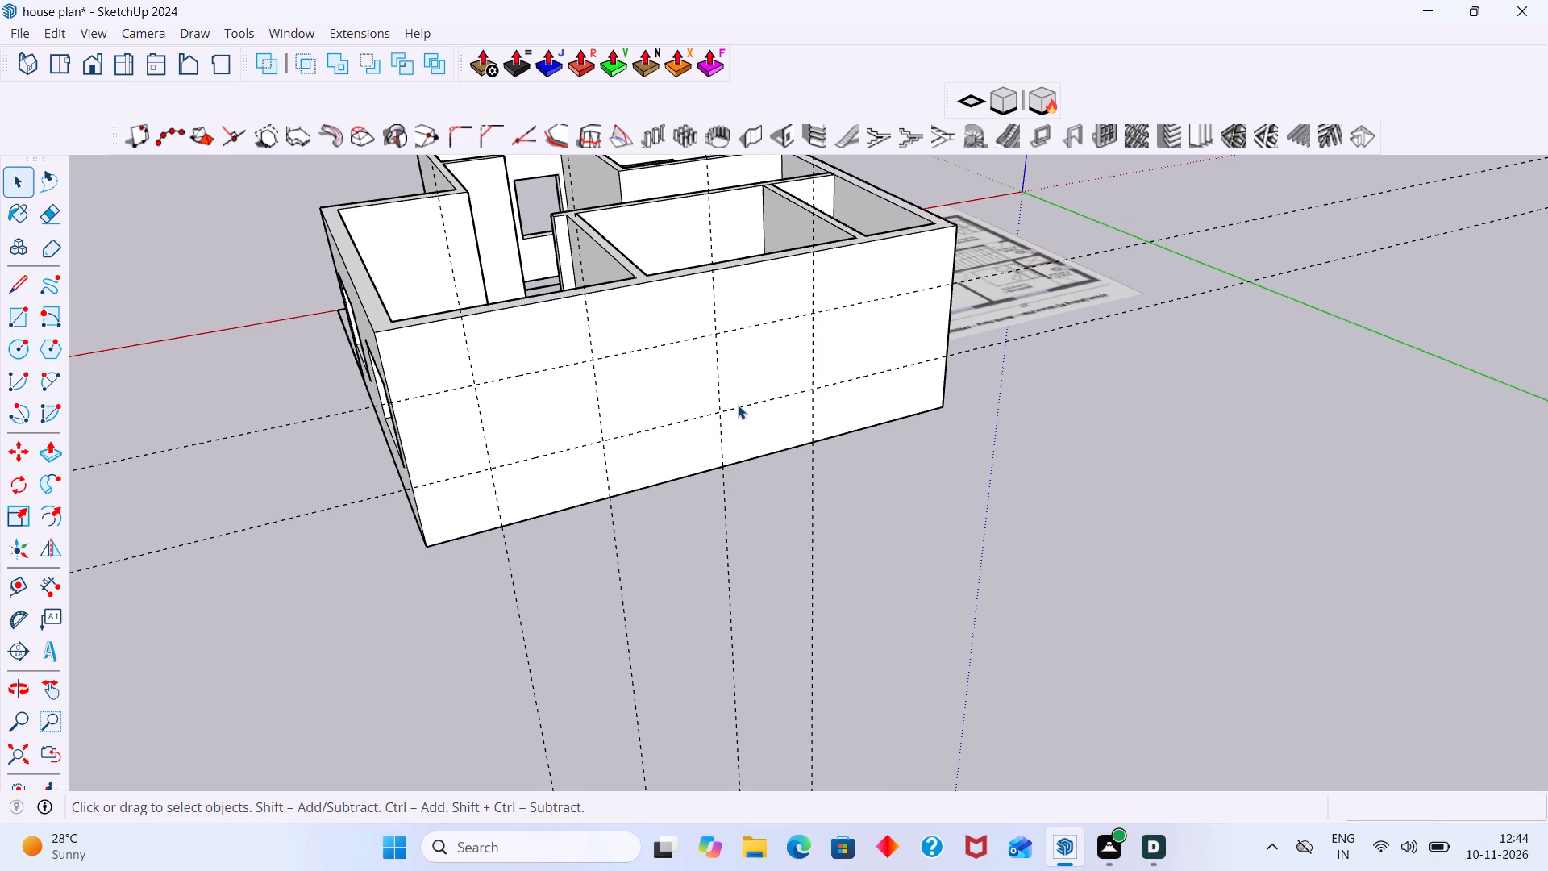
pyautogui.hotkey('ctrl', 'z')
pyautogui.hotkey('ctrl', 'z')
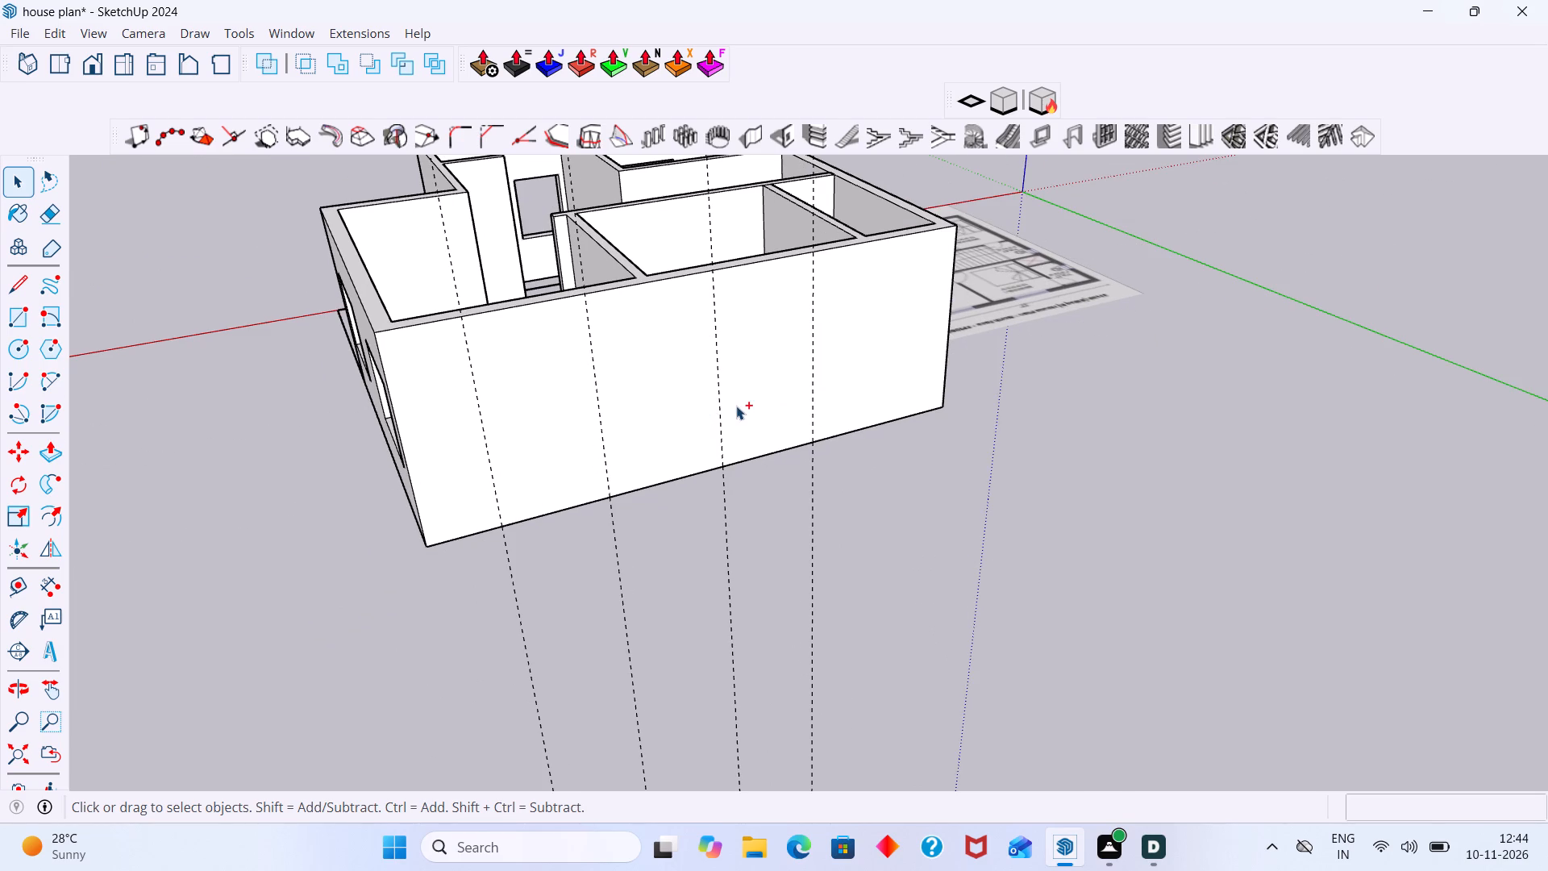
# Place horizontal guides on the side wall, one 3' above its base edge and another 4' above that guide.
pyautogui.scroll(-3, 734, 413)
pyautogui.moveTo(751, 440); pyautogui.dragTo(670, 439, button='middle')
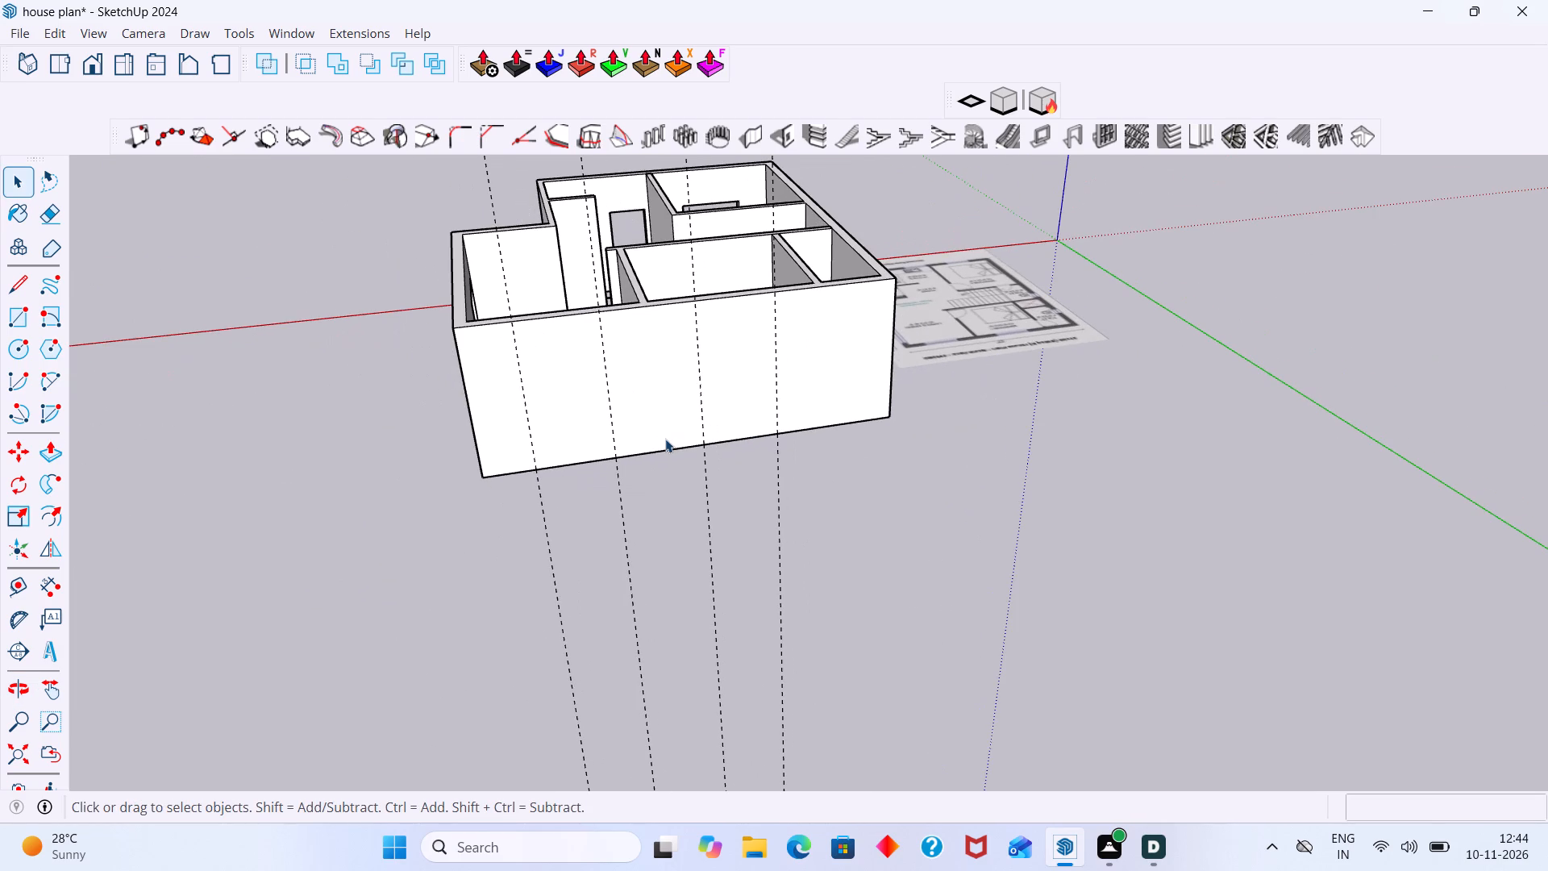
pyautogui.press('t')
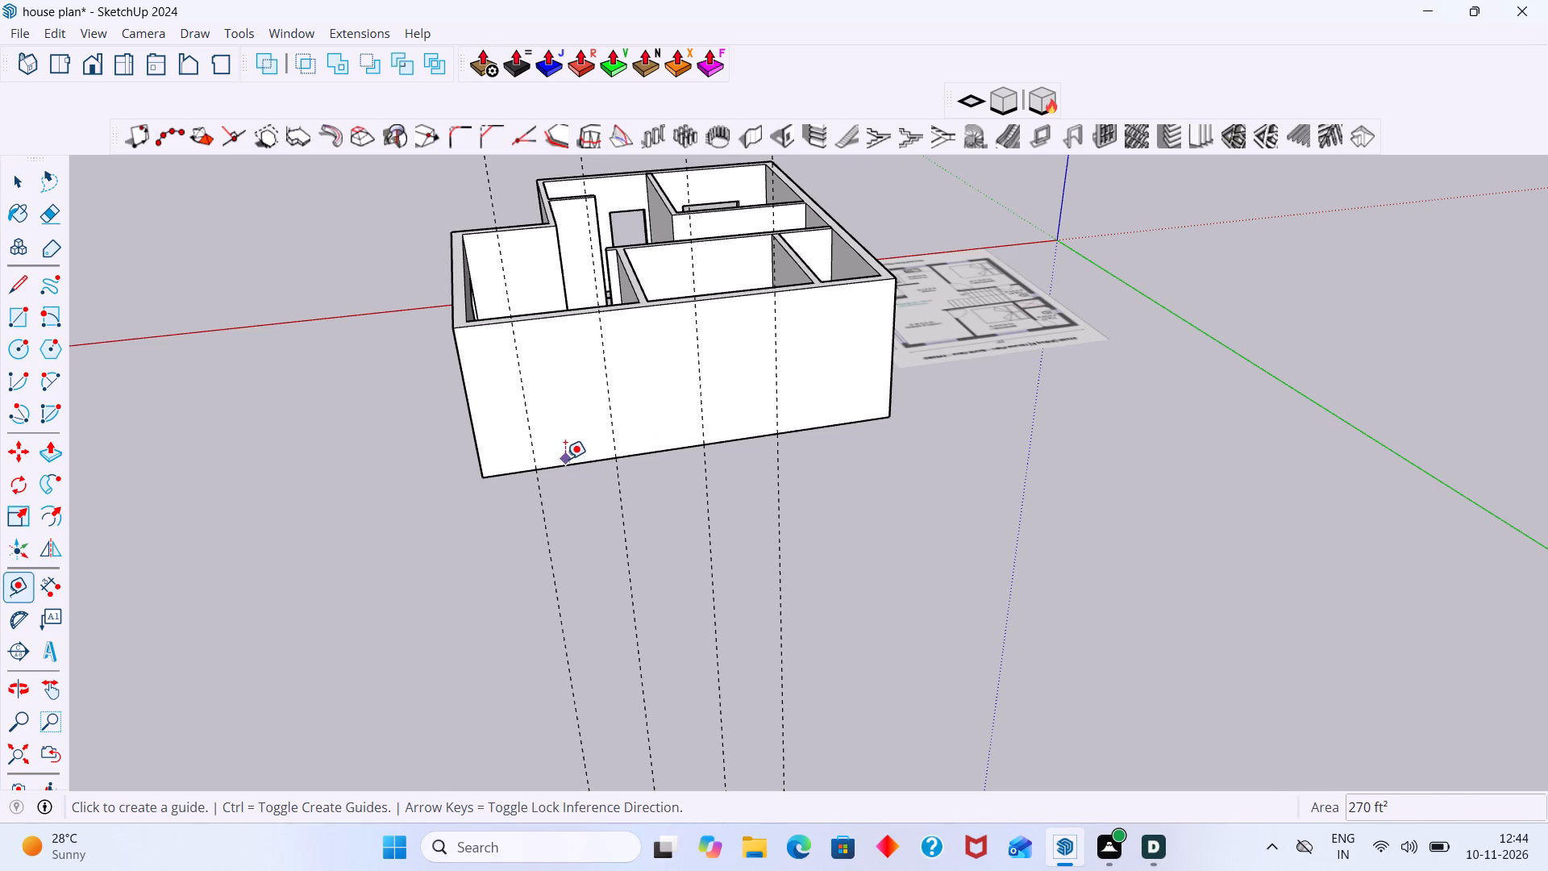
pyautogui.click(565, 465)
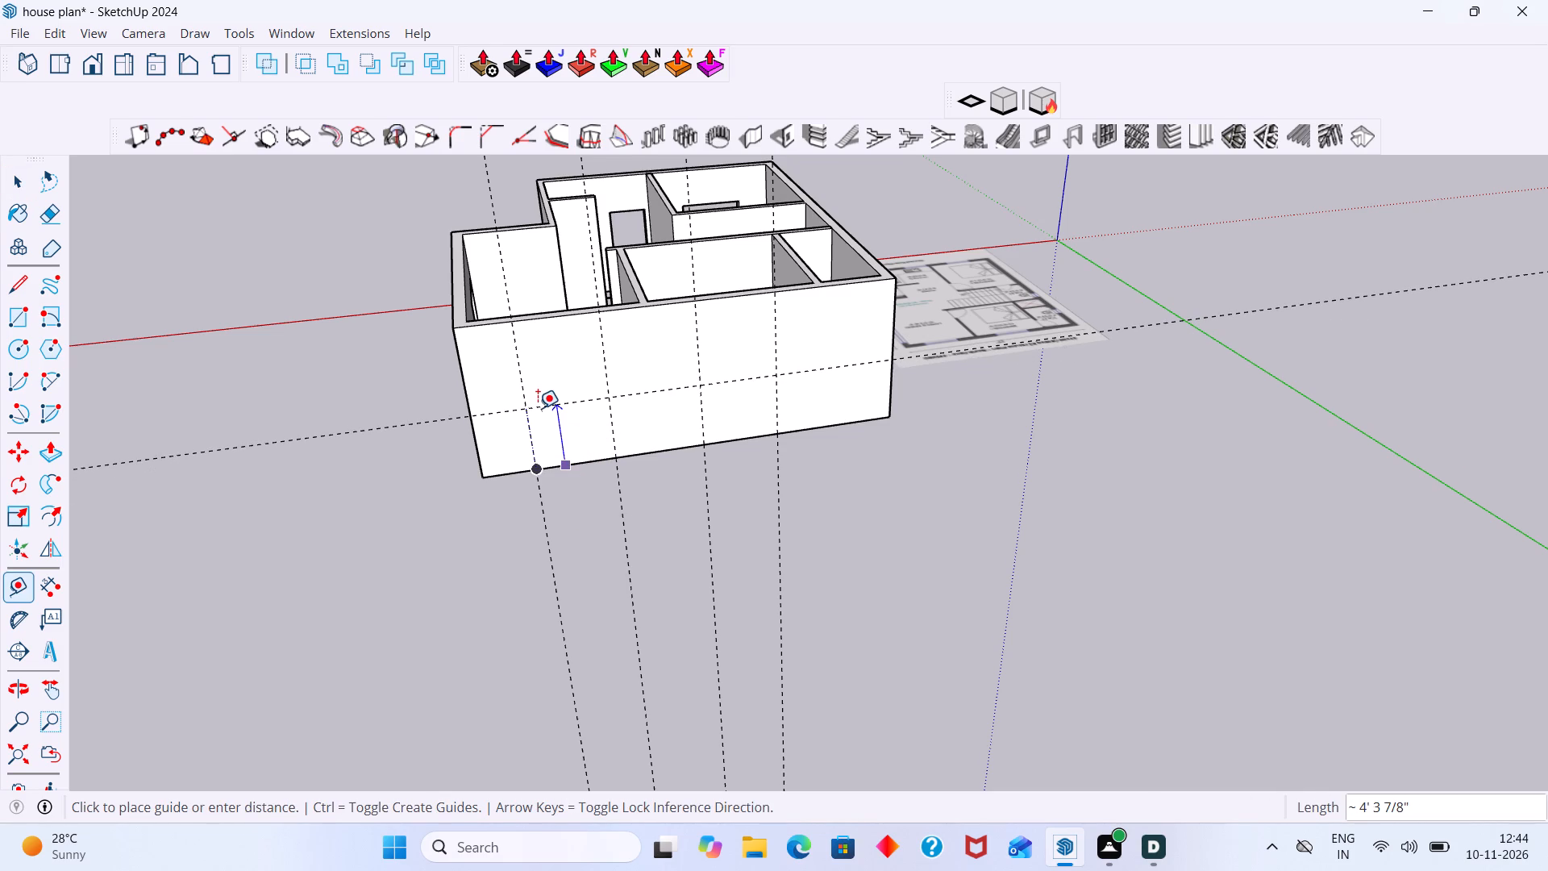
pyautogui.press('4')
pyautogui.press('BackSpace')
pyautogui.write("3'")
pyautogui.press('Return')
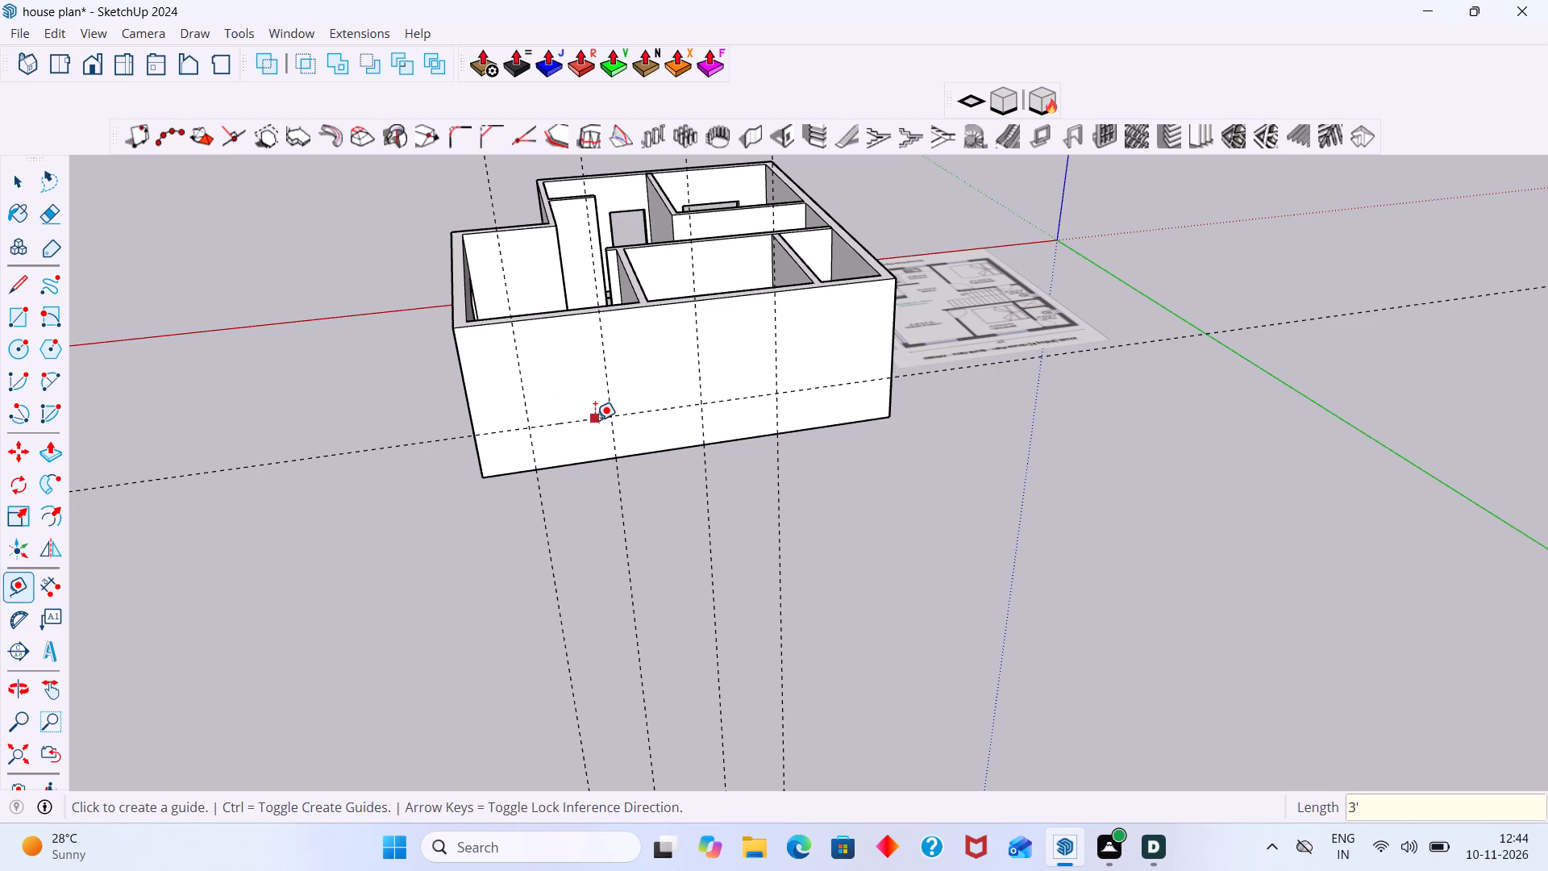
pyautogui.click(595, 420)
pyautogui.write("4'")
pyautogui.press('Return')
pyautogui.press('space')
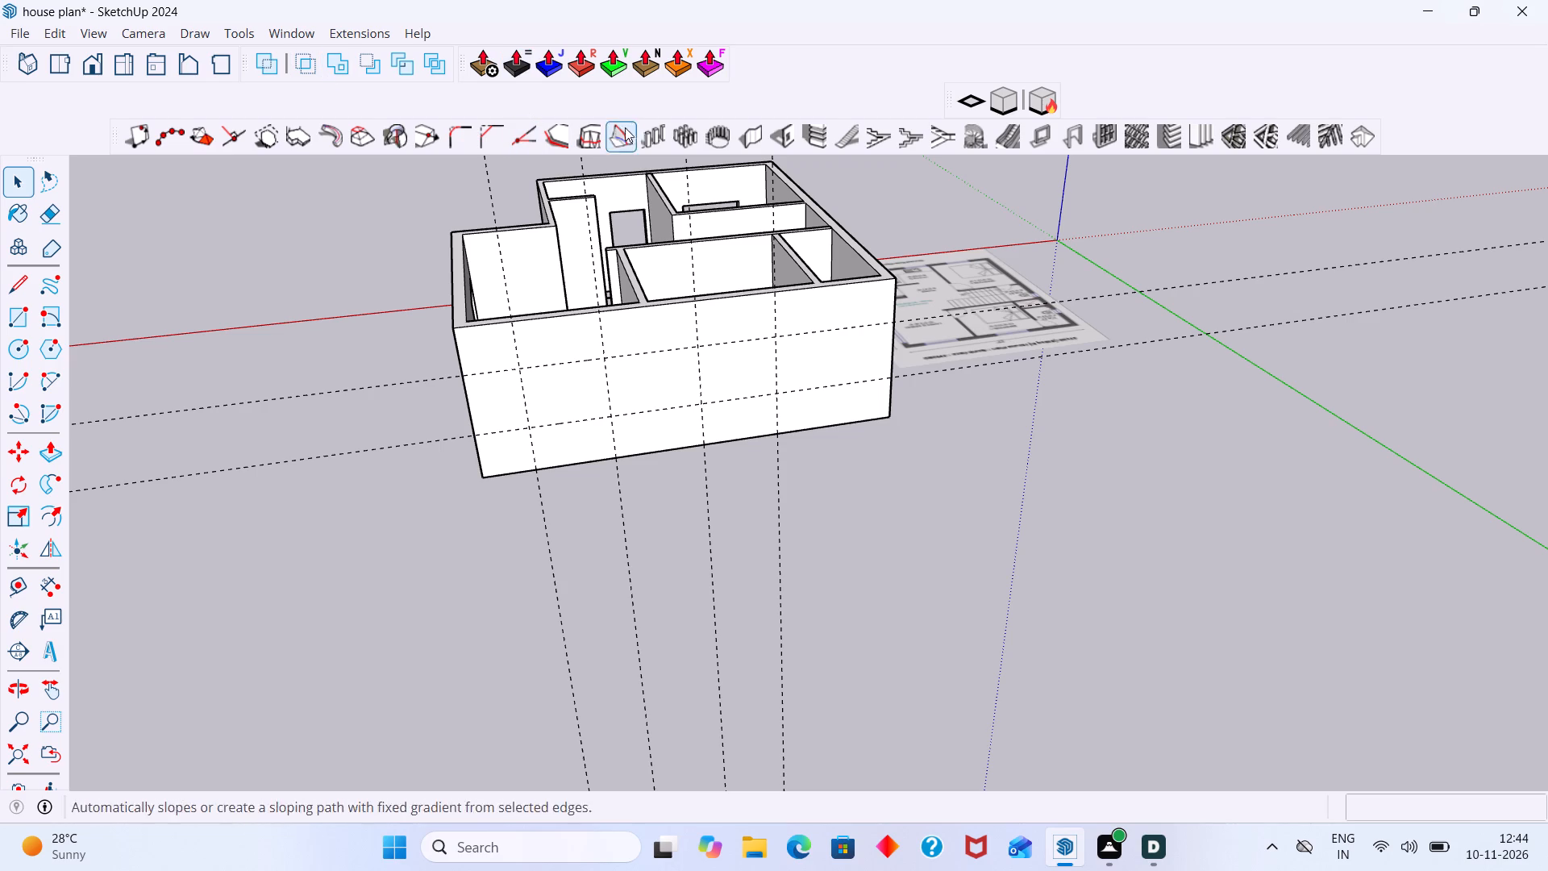
# Cut 4' by 4' wall openings for the side wall's front and rear windows, starting at their lower guide intersections.
pyautogui.click(793, 140)
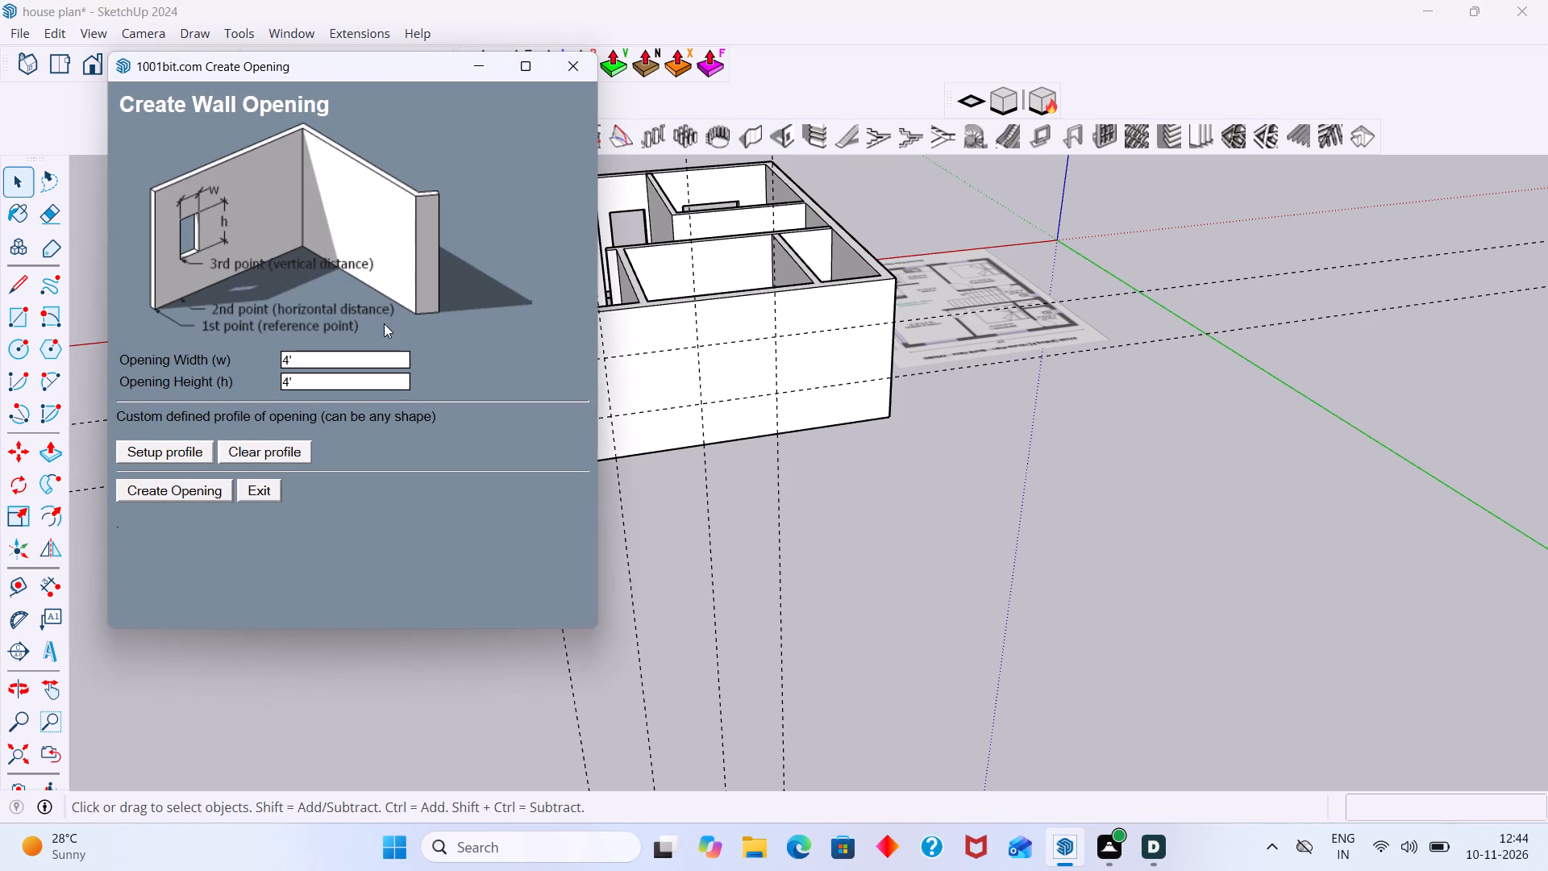
pyautogui.click(172, 491)
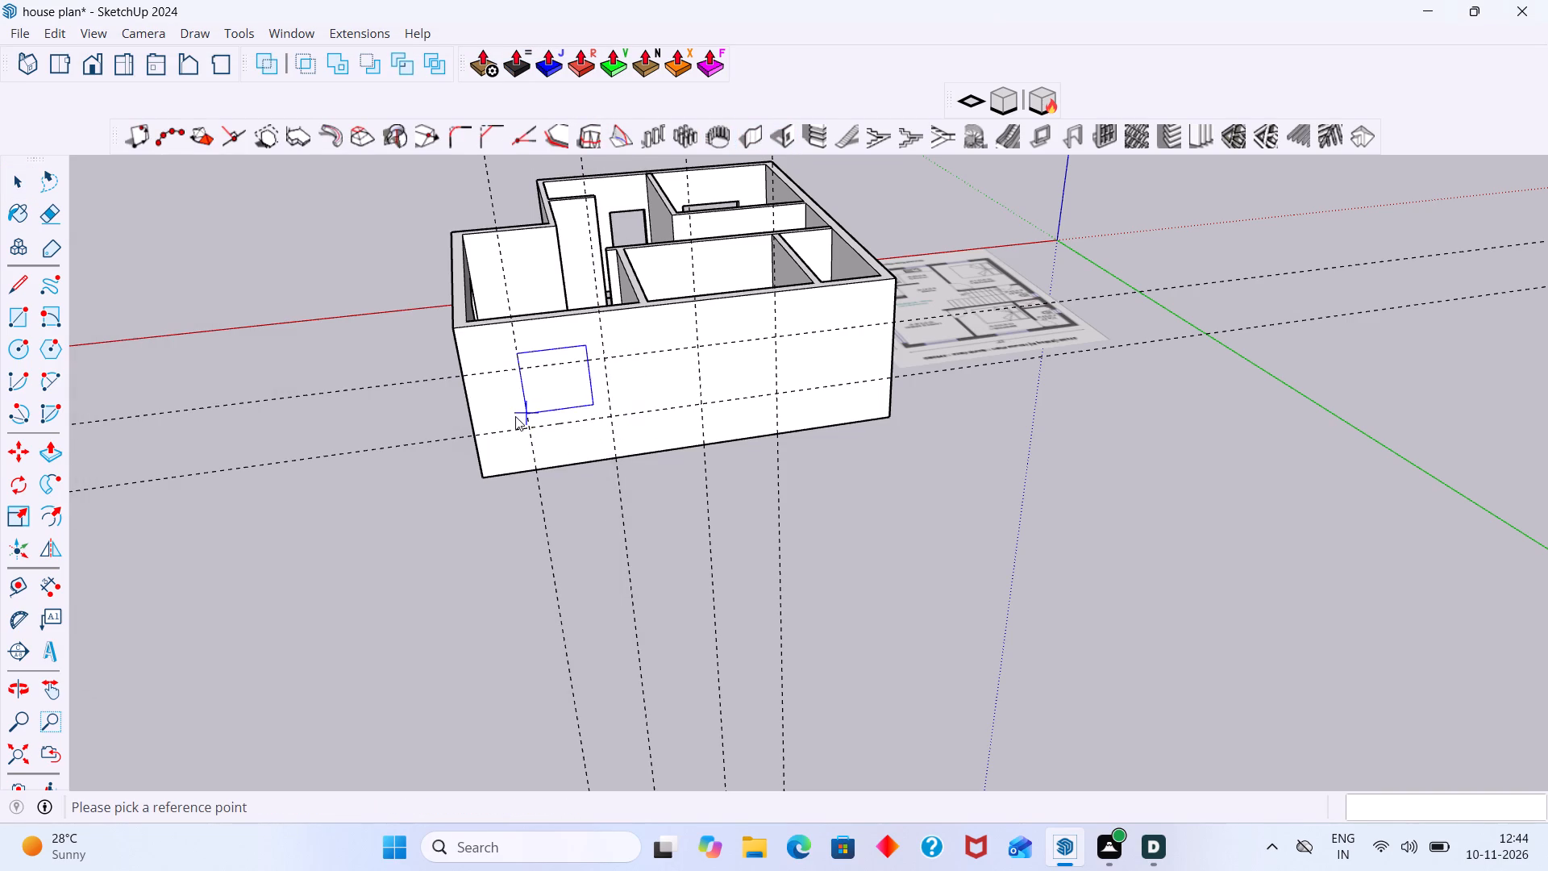
pyautogui.doubleClick(526, 433)
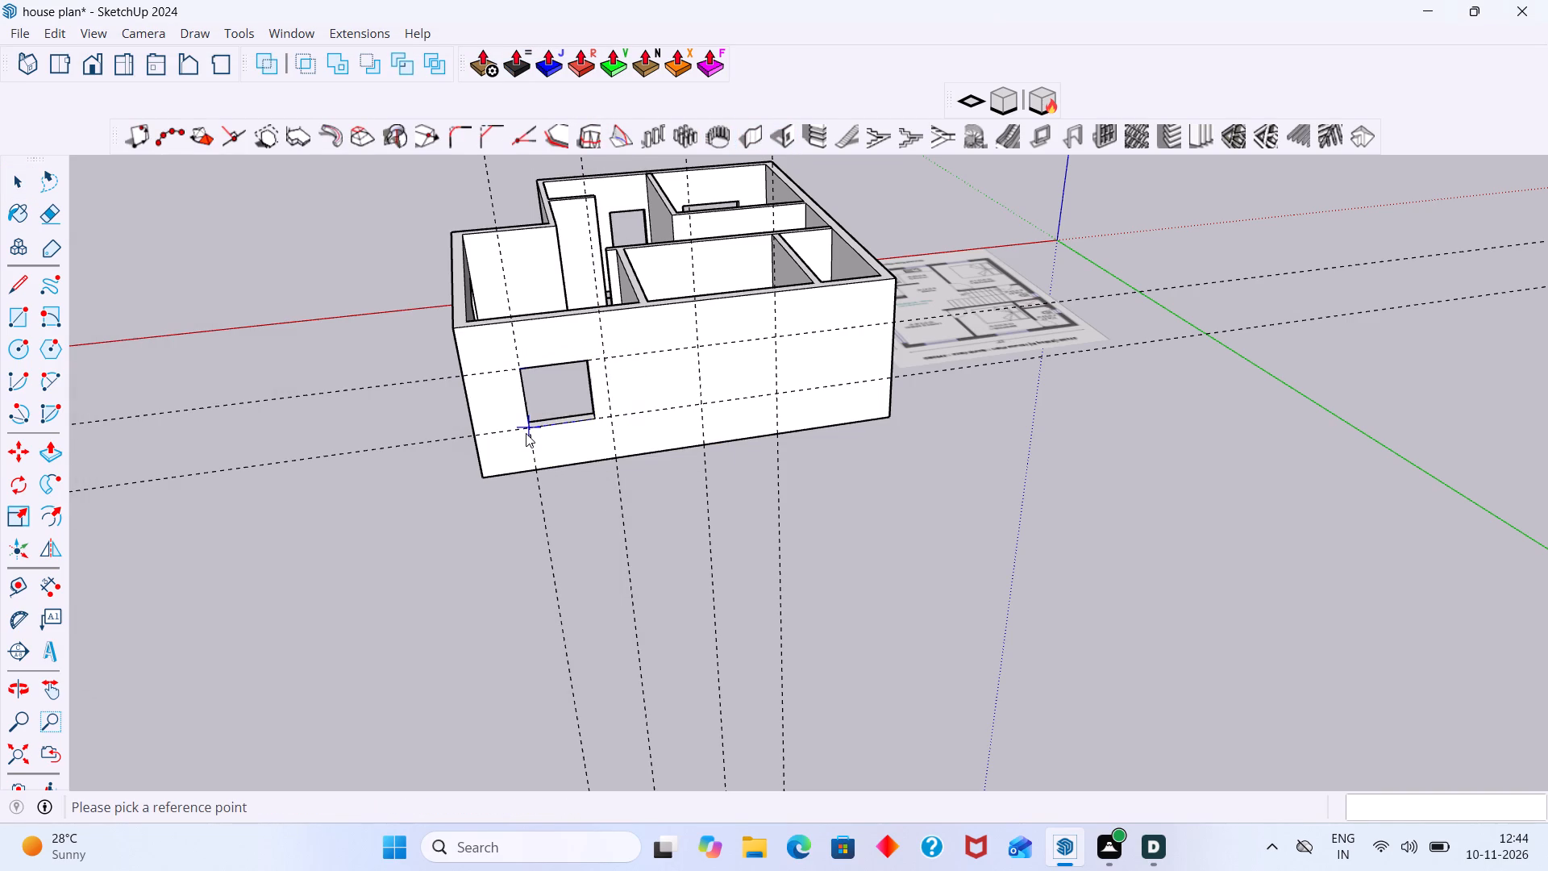
pyautogui.doubleClick(696, 403)
pyautogui.press('space')
# Open the wall group and push the front window's jamb nearer the rear window out to its vertical guide.
pyautogui.scroll(2, 592, 375)
pyautogui.moveTo(560, 394); pyautogui.dragTo(802, 392, button='middle')
pyautogui.scroll(8, 723, 416)
pyautogui.click(755, 429)
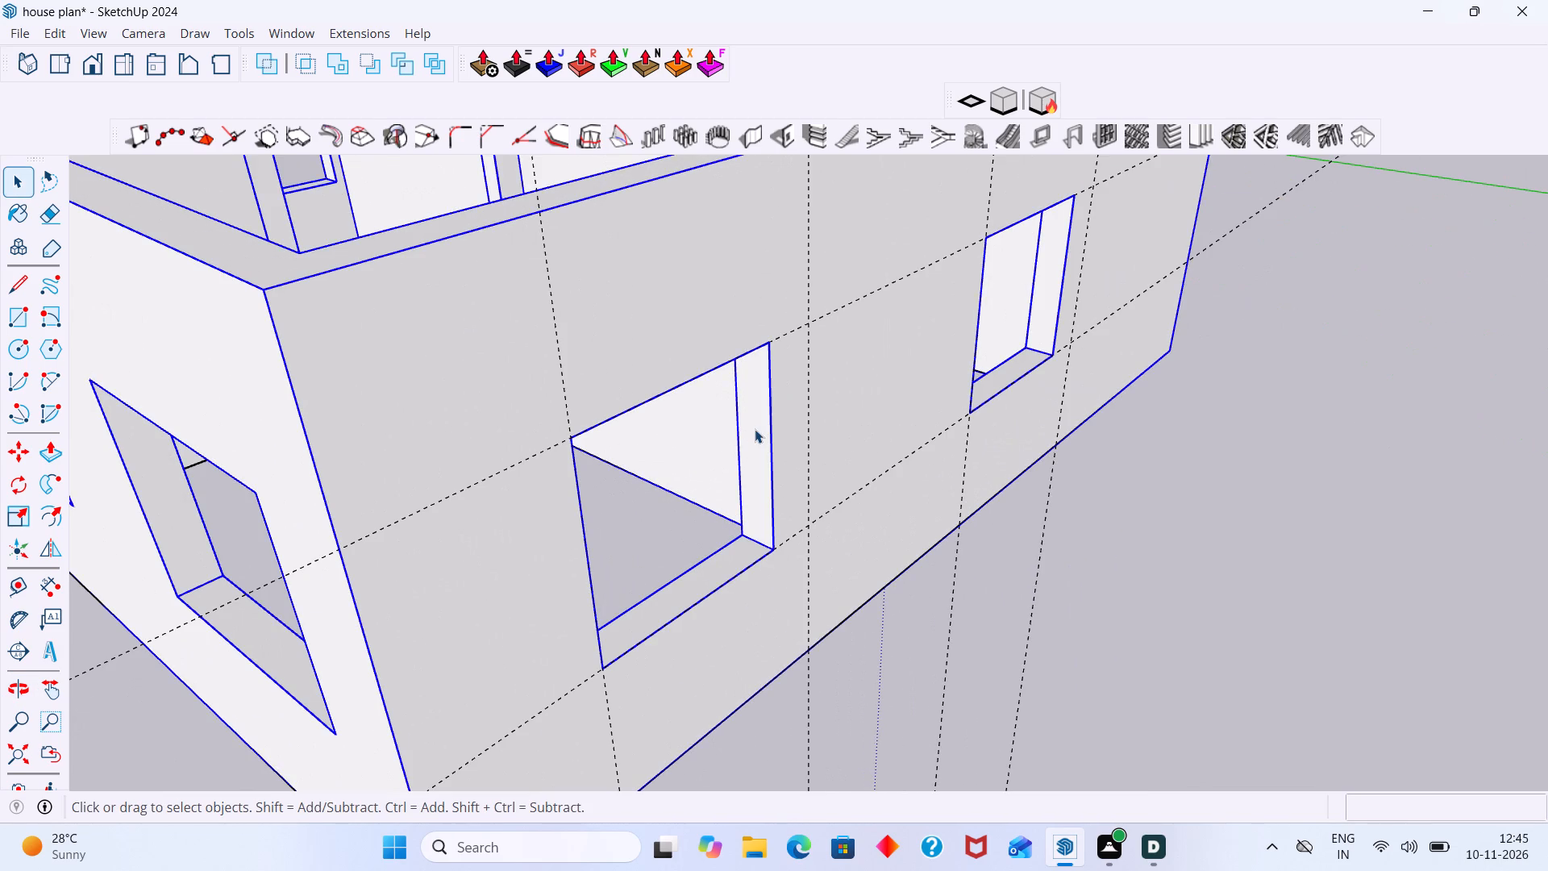
pyautogui.doubleClick(755, 429)
pyautogui.doubleClick(749, 454)
pyautogui.click(760, 461)
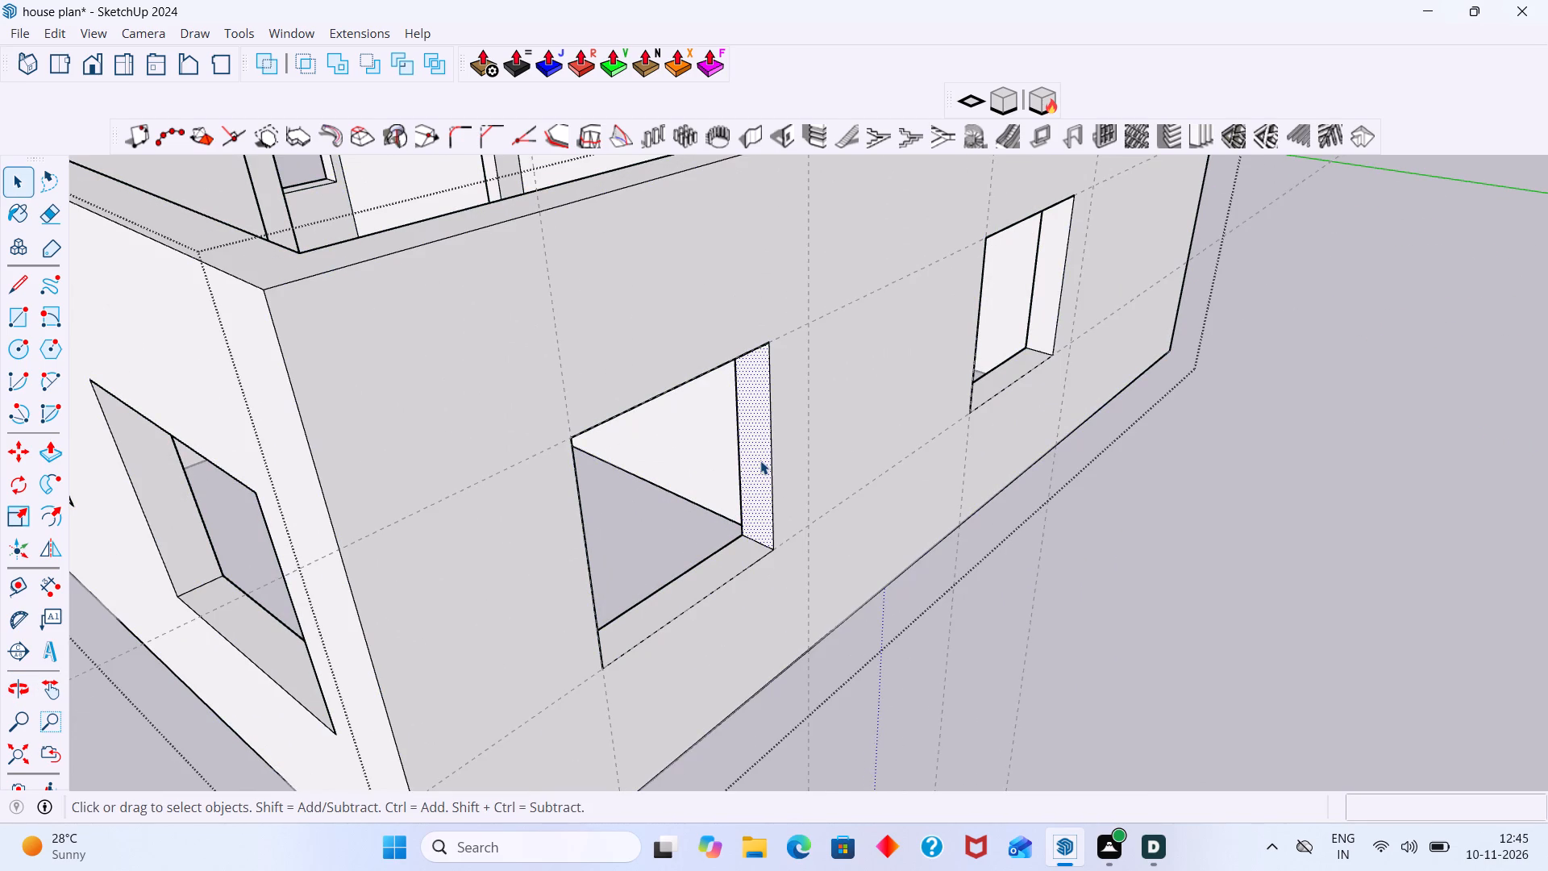
pyautogui.press('p')
pyautogui.click(761, 461)
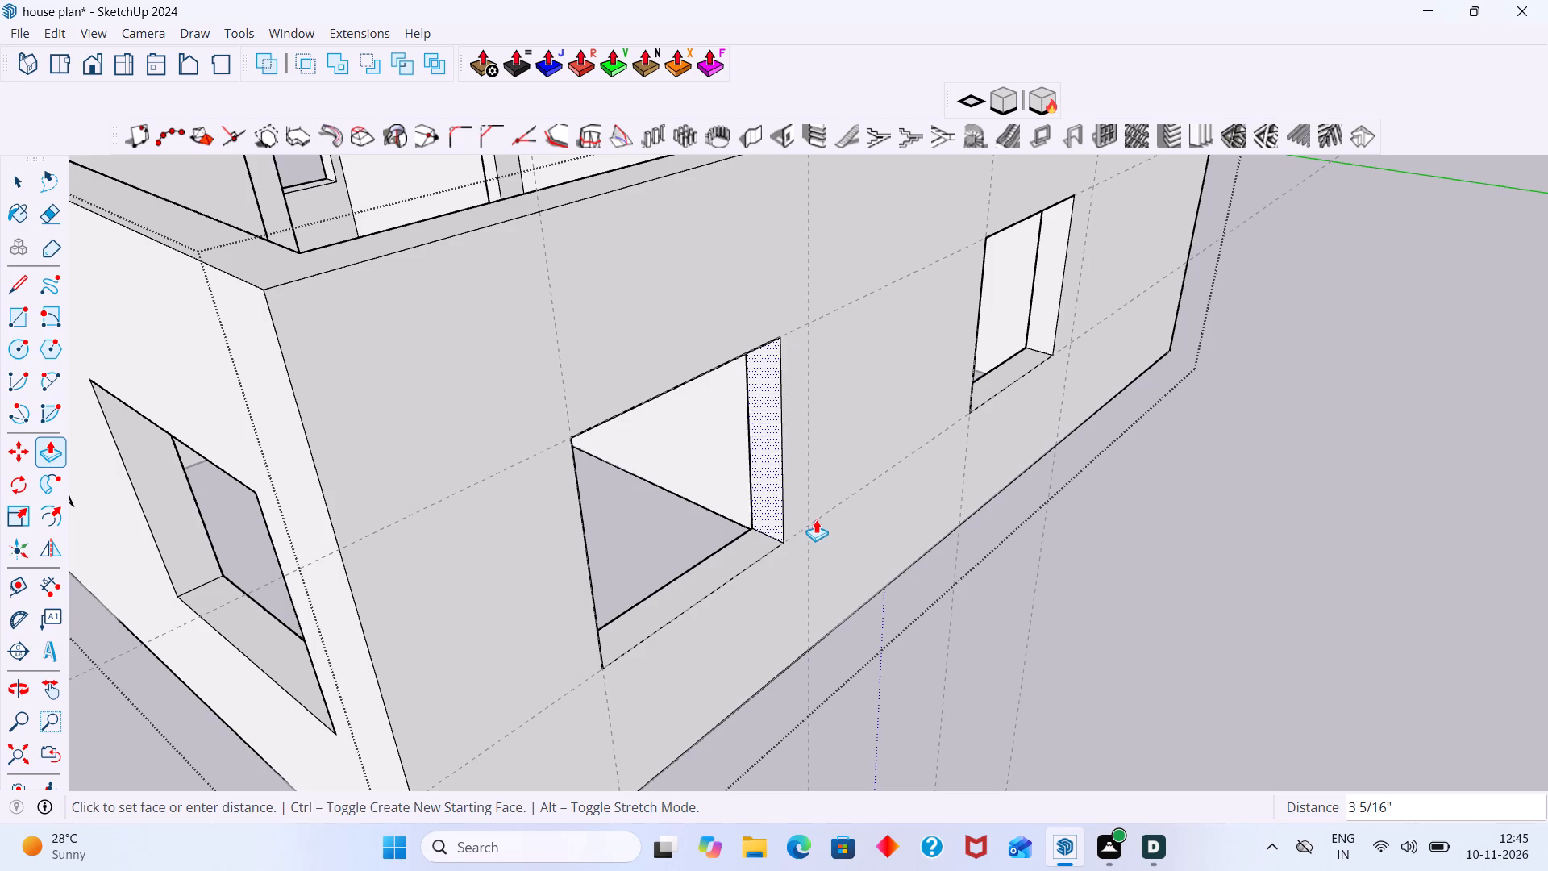
pyautogui.click(807, 521)
pyautogui.press('space')
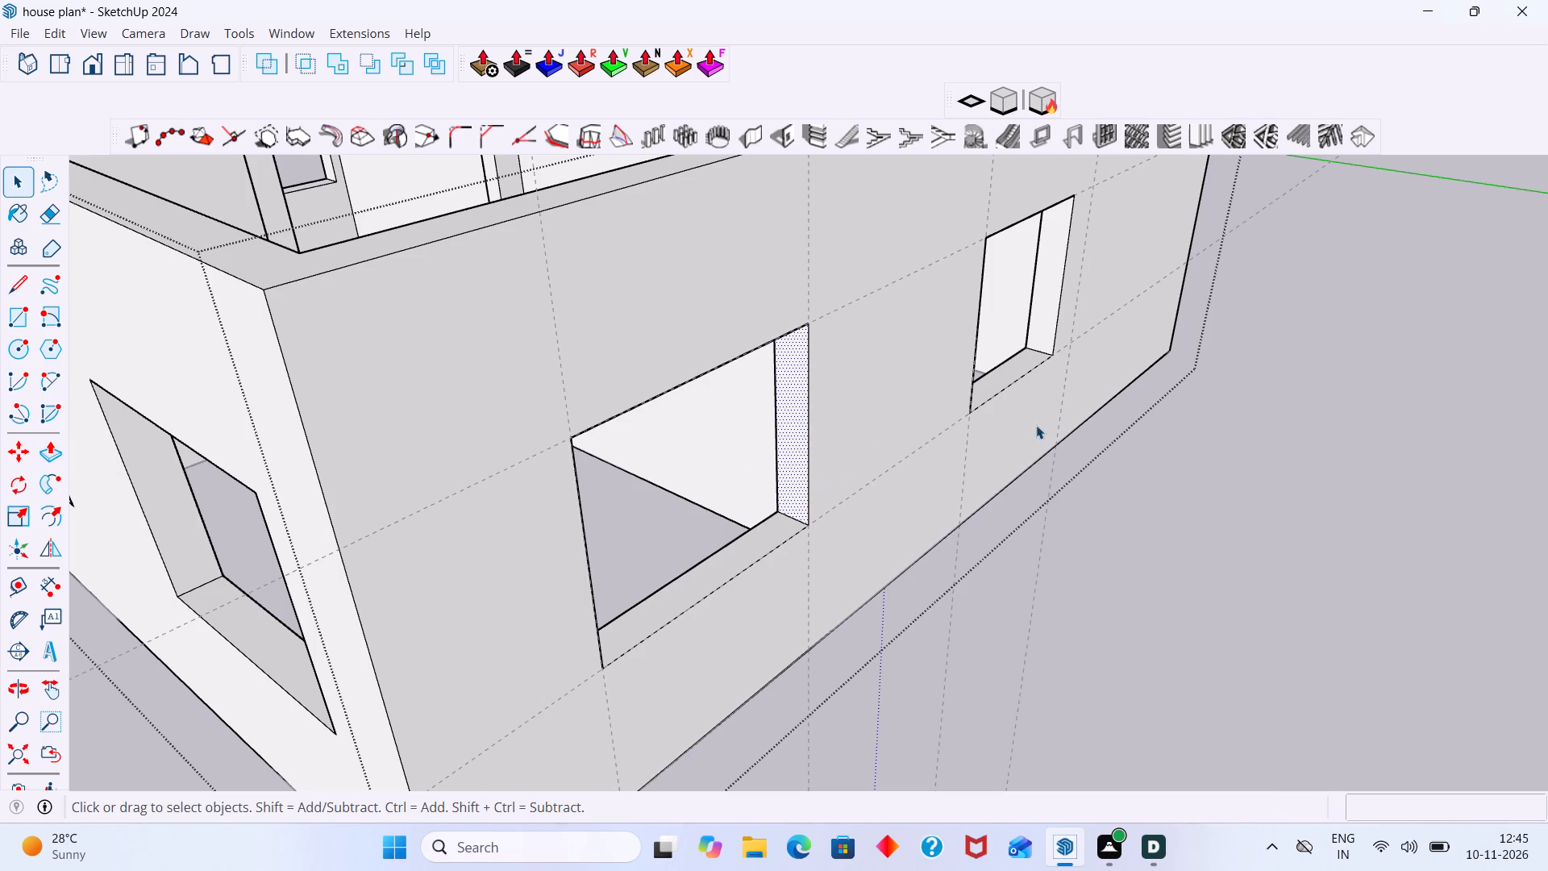
# Push the rear window's jamb nearest the rear corner 1' to its vertical guide, and close the wall group.
pyautogui.moveTo(1000, 411); pyautogui.dragTo(849, 377, button='middle')
pyautogui.scroll(7, 992, 327)
pyautogui.click(967, 307)
pyautogui.scroll(1, 967, 306)
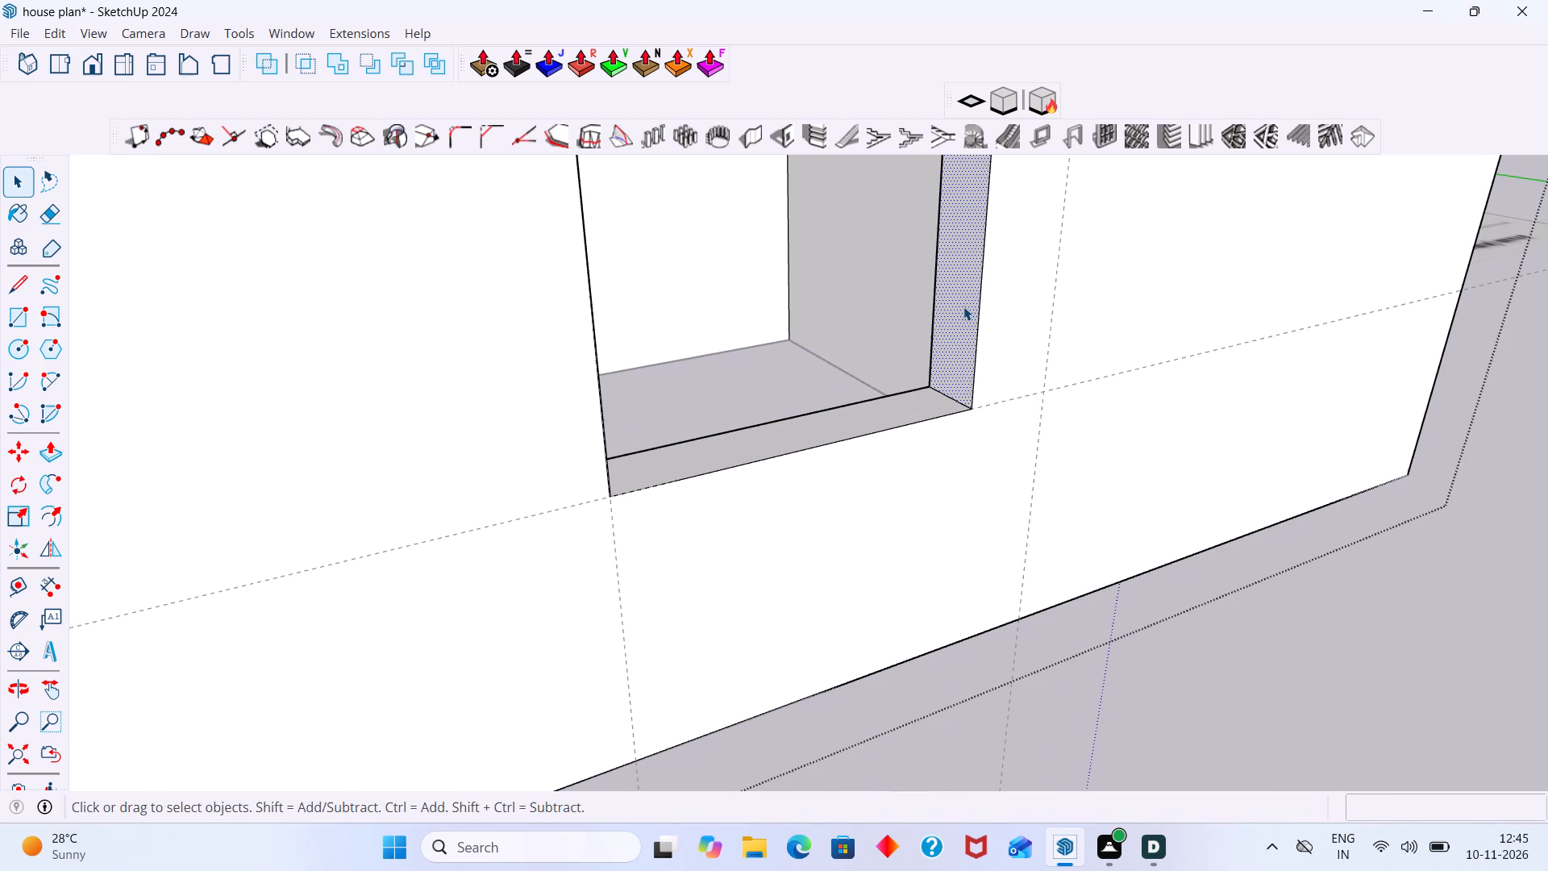
pyautogui.scroll(1, 950, 301)
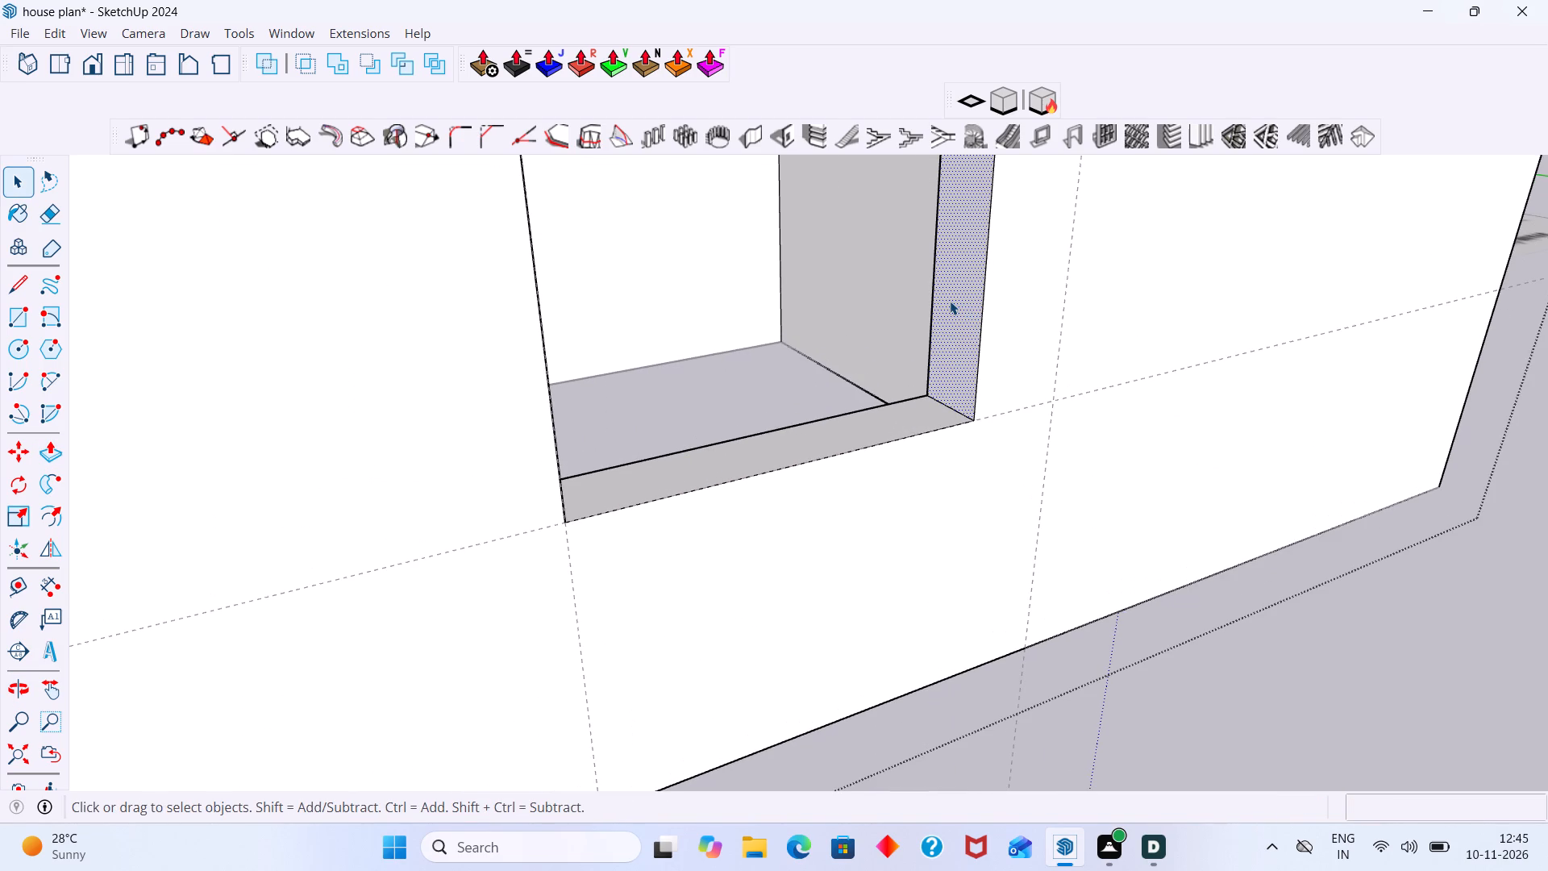
pyautogui.press('p')
pyautogui.click(949, 301)
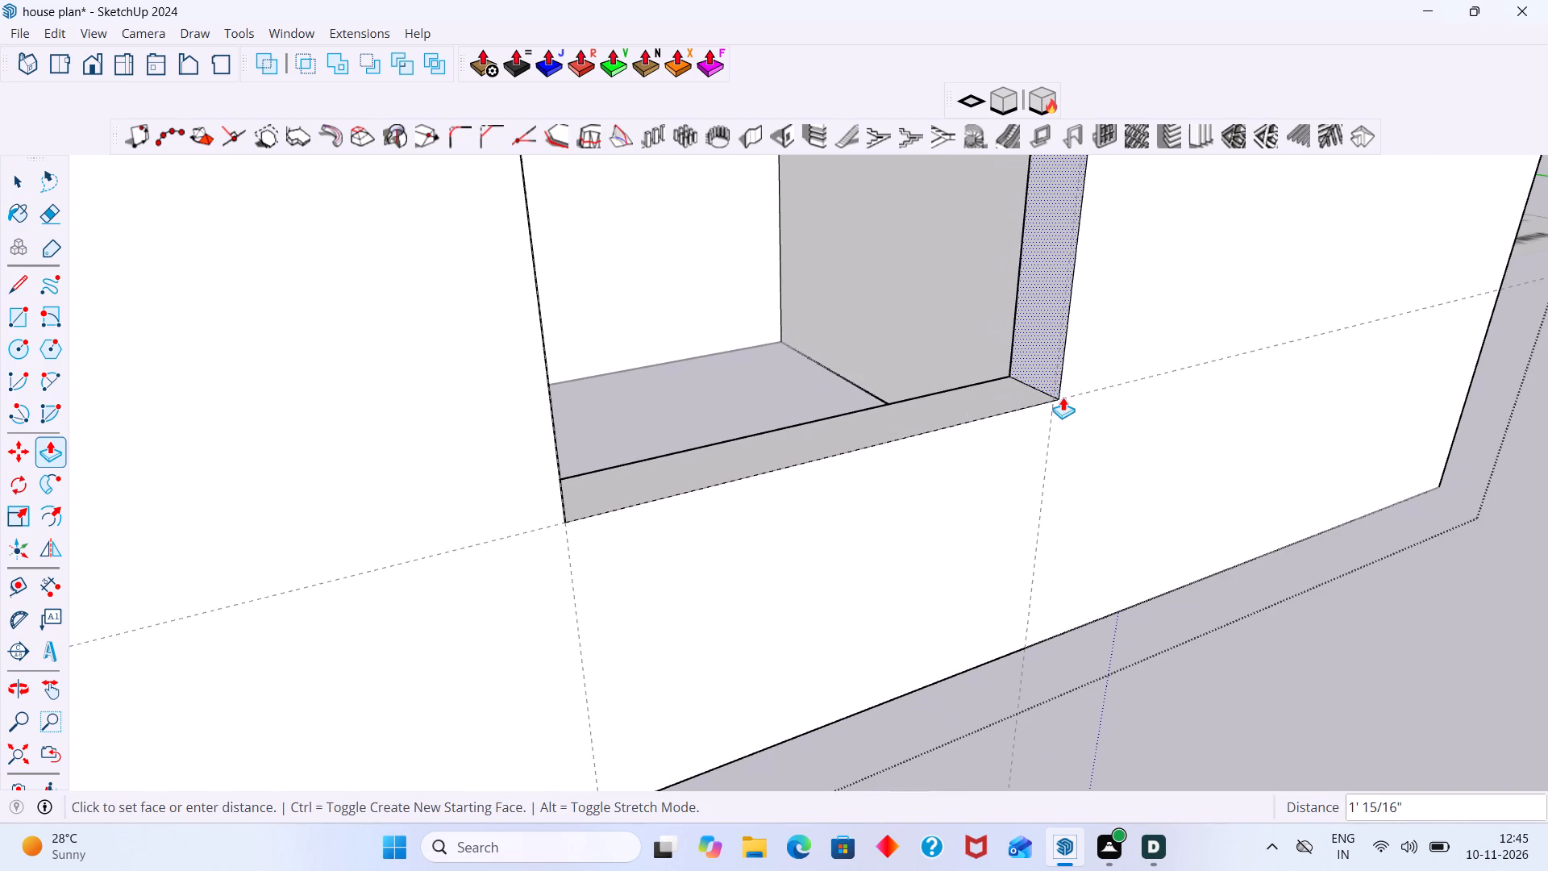
pyautogui.click(1051, 398)
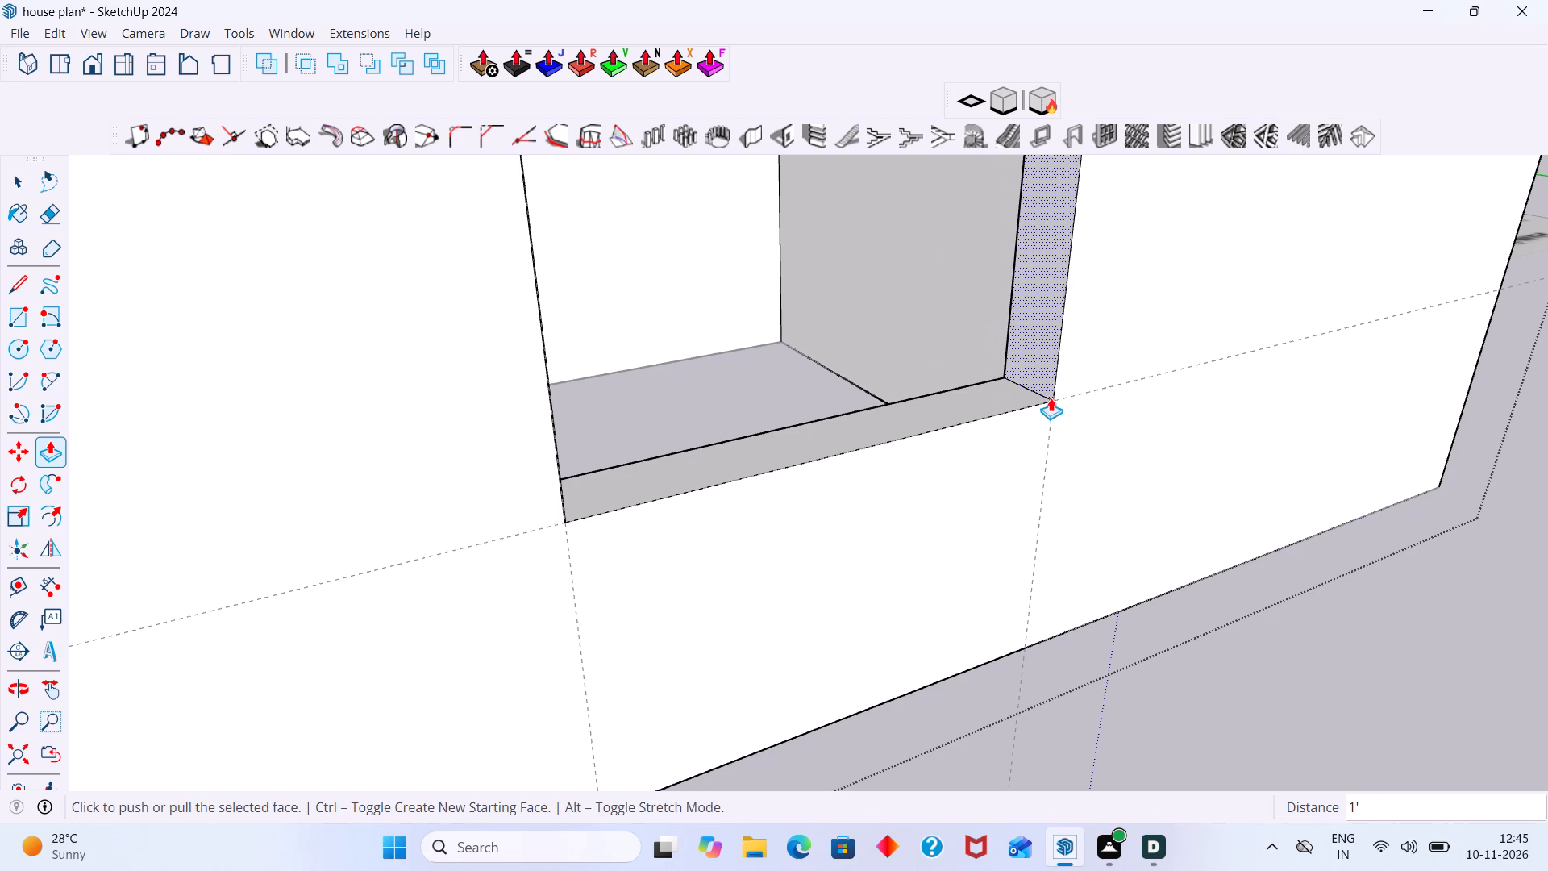
pyautogui.press('space')
pyautogui.scroll(-12, 1042, 400)
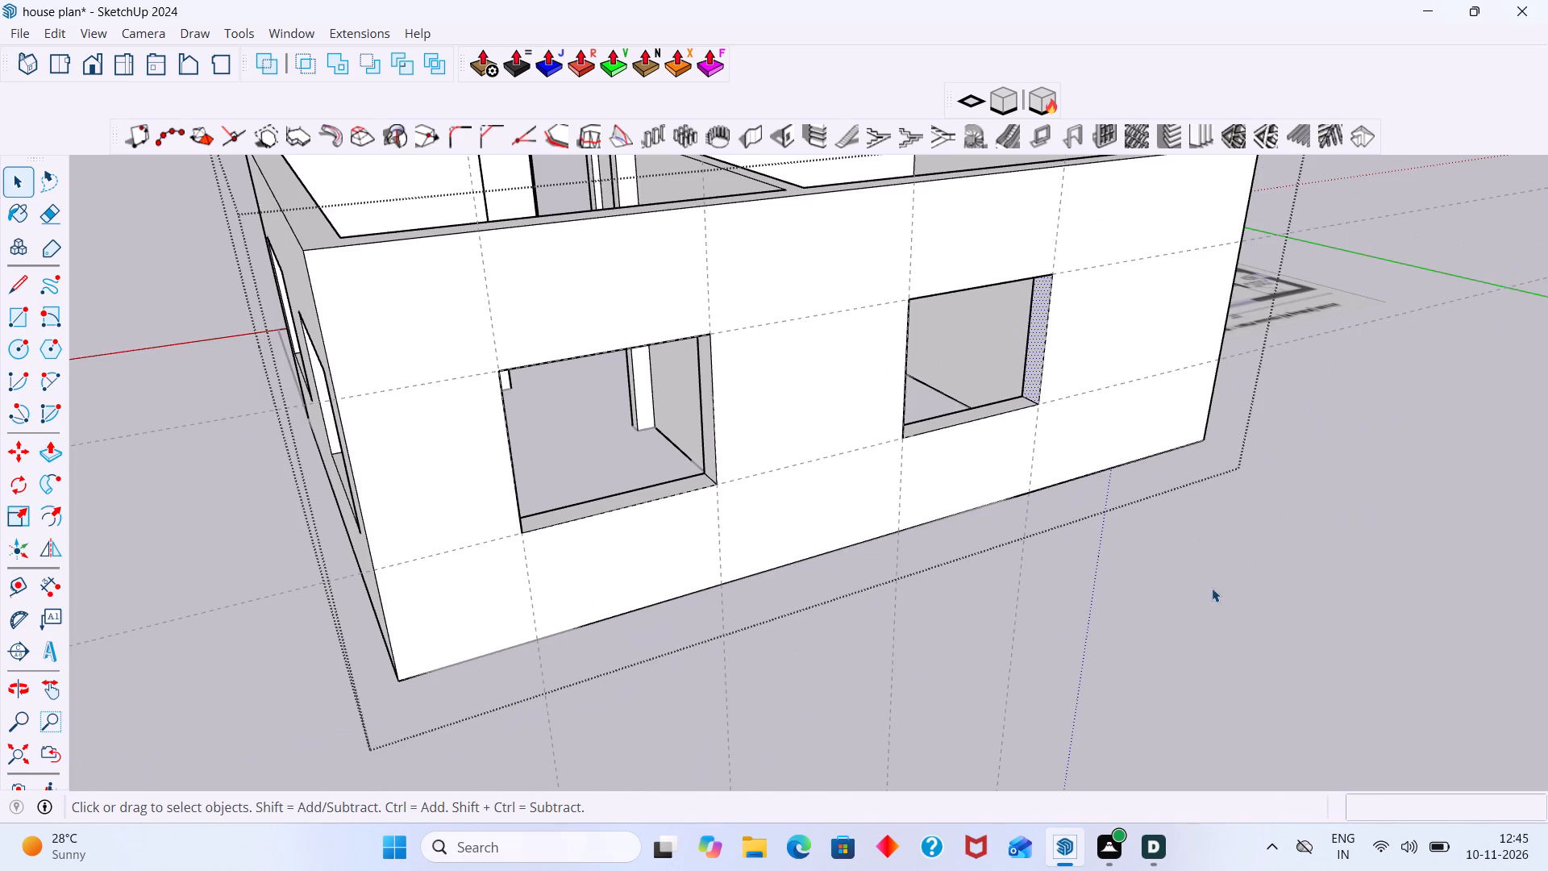
pyautogui.click(1213, 586)
# Delete all construction guides from the model.
pyautogui.scroll(-4, 1163, 560)
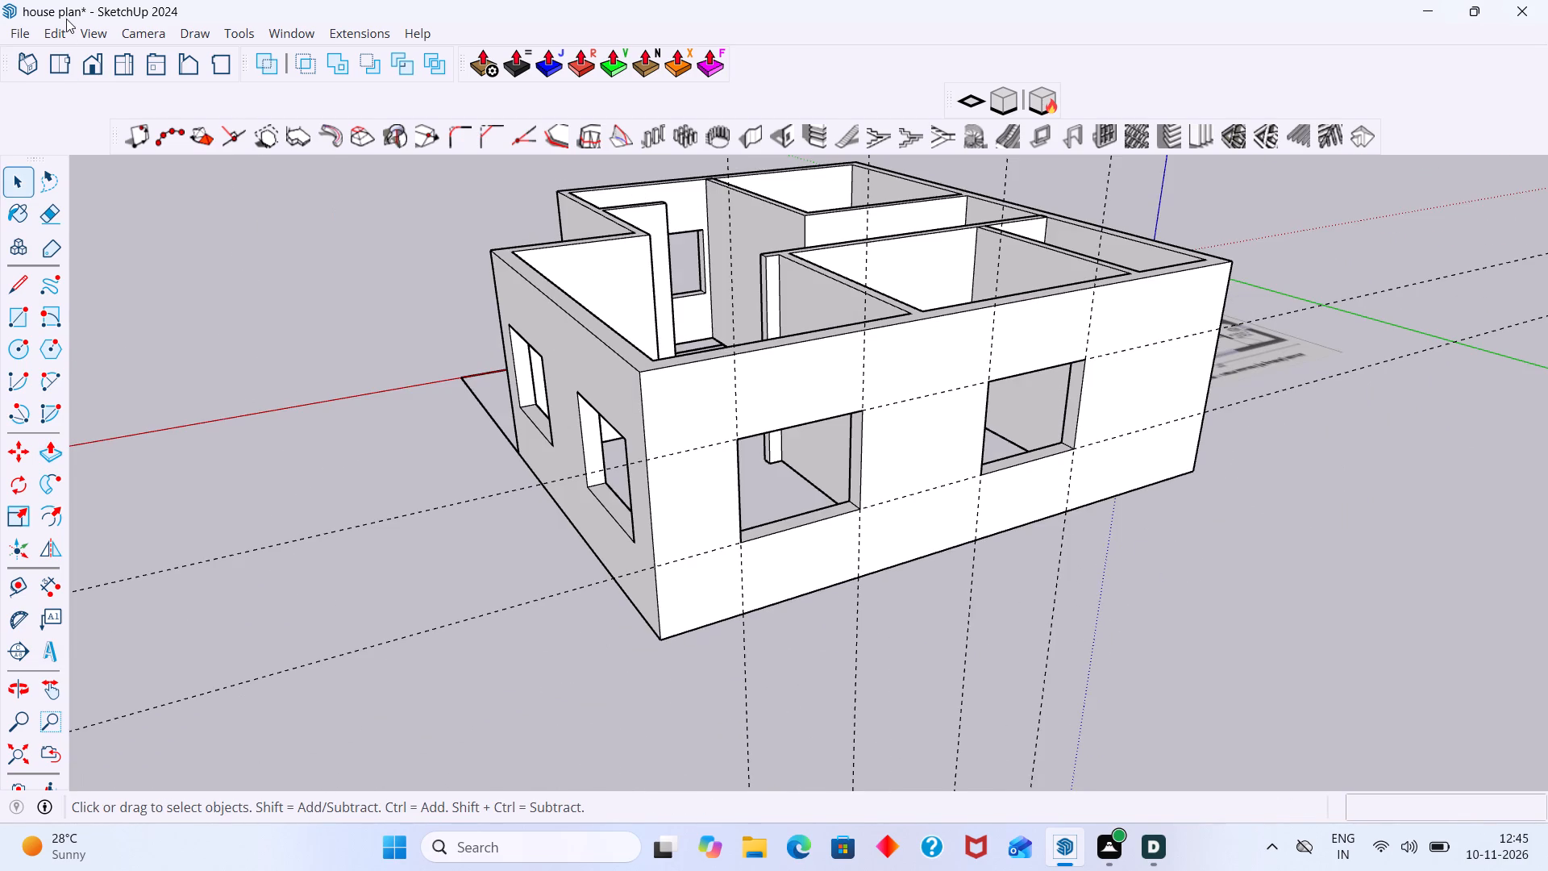
pyautogui.click(51, 32)
pyautogui.click(111, 234)
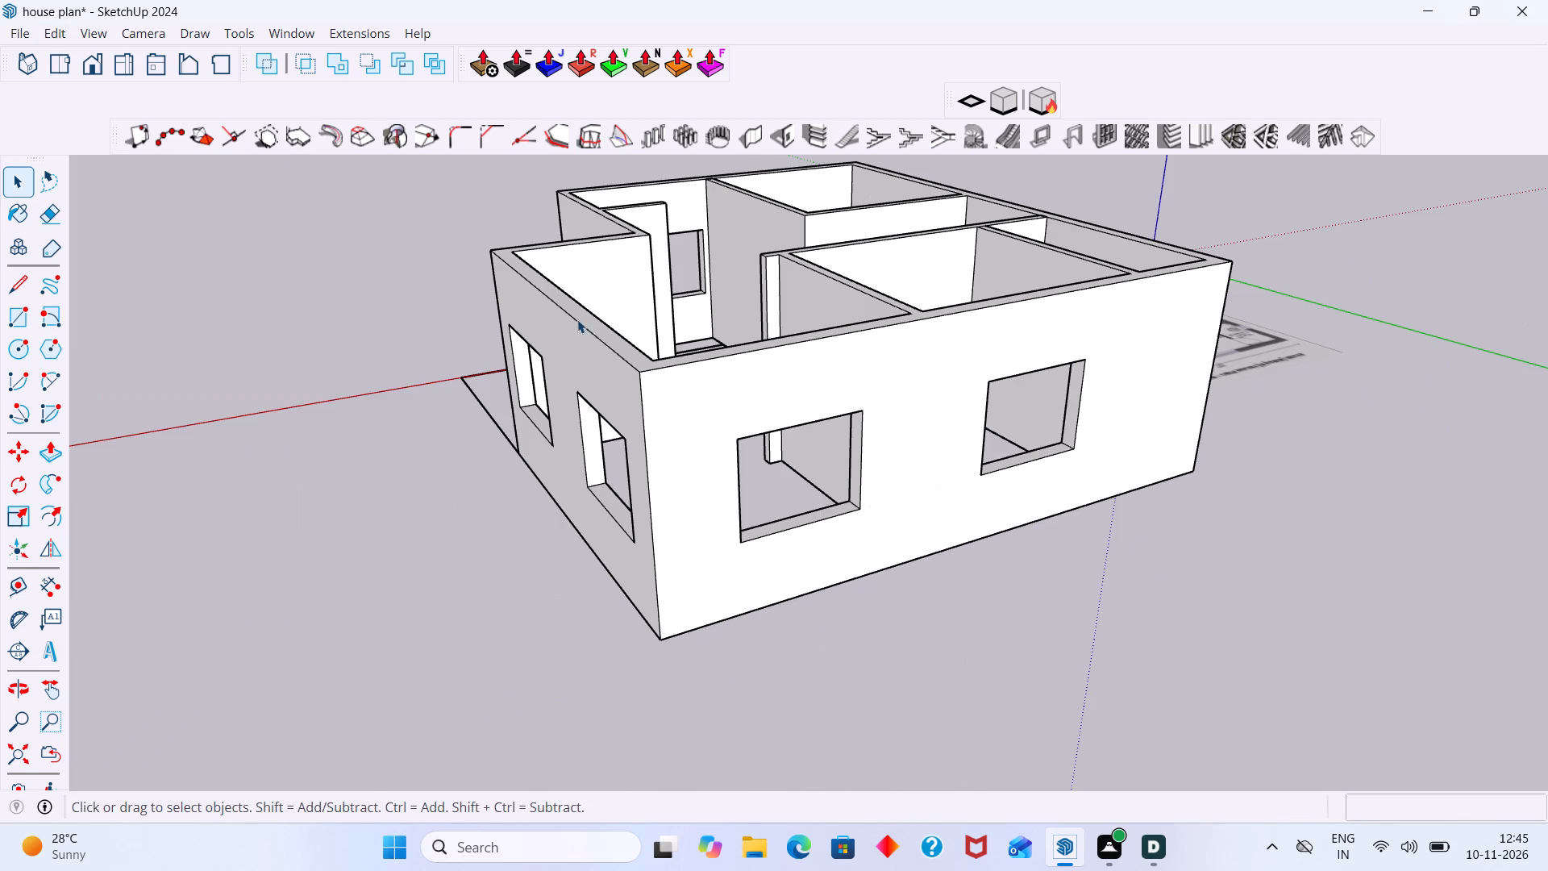
pyautogui.scroll(-3, 1164, 366)
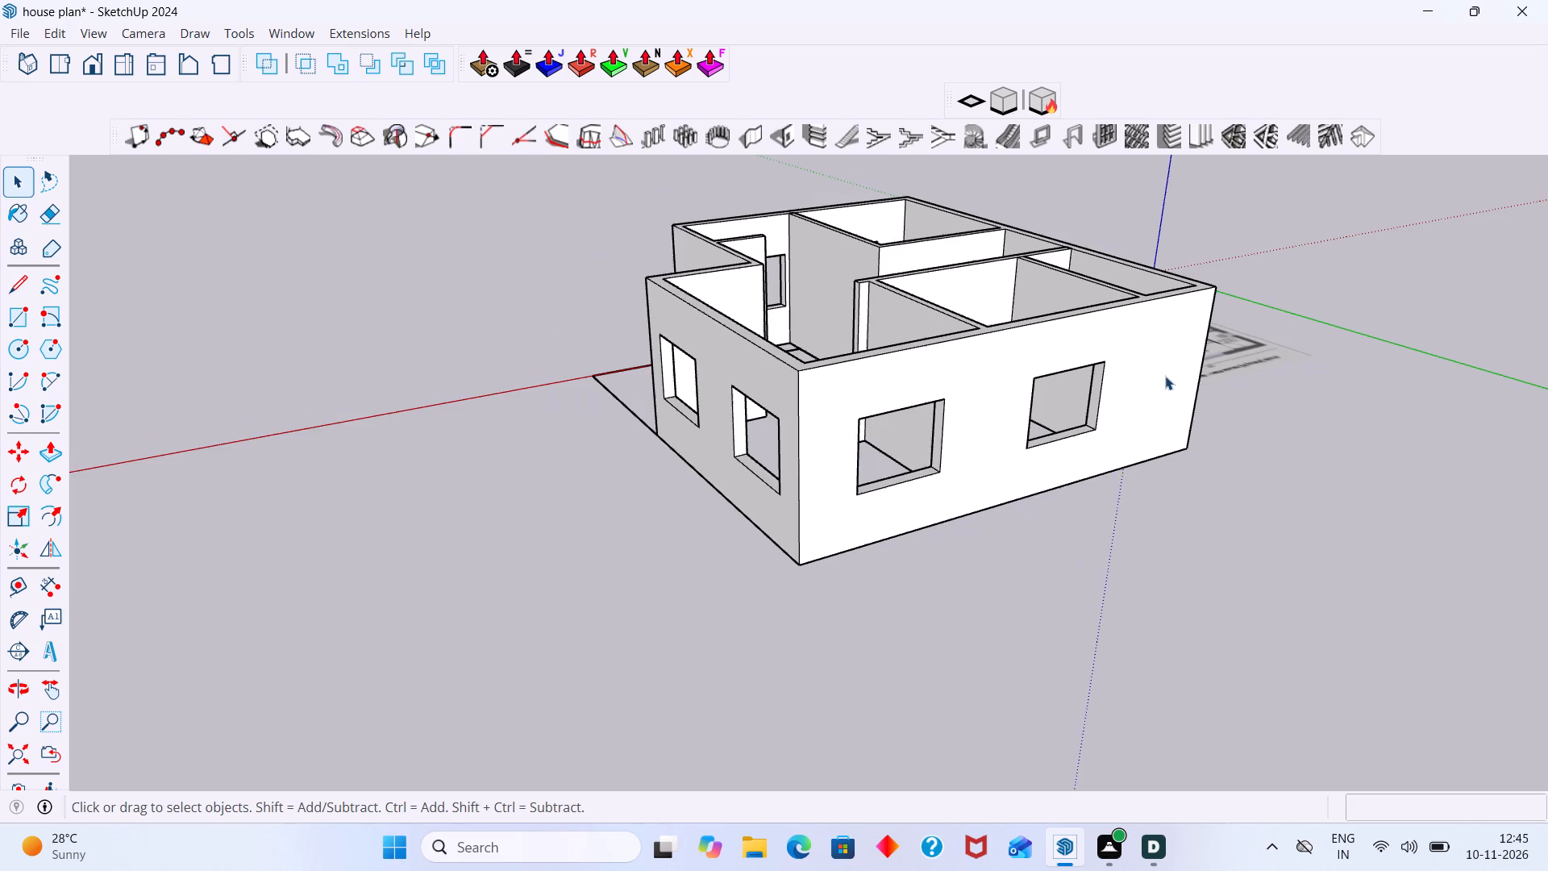
# Turn on the display of hidden back edges.
pyautogui.moveTo(1198, 413); pyautogui.dragTo(838, 399, button='middle')
pyautogui.press('k')
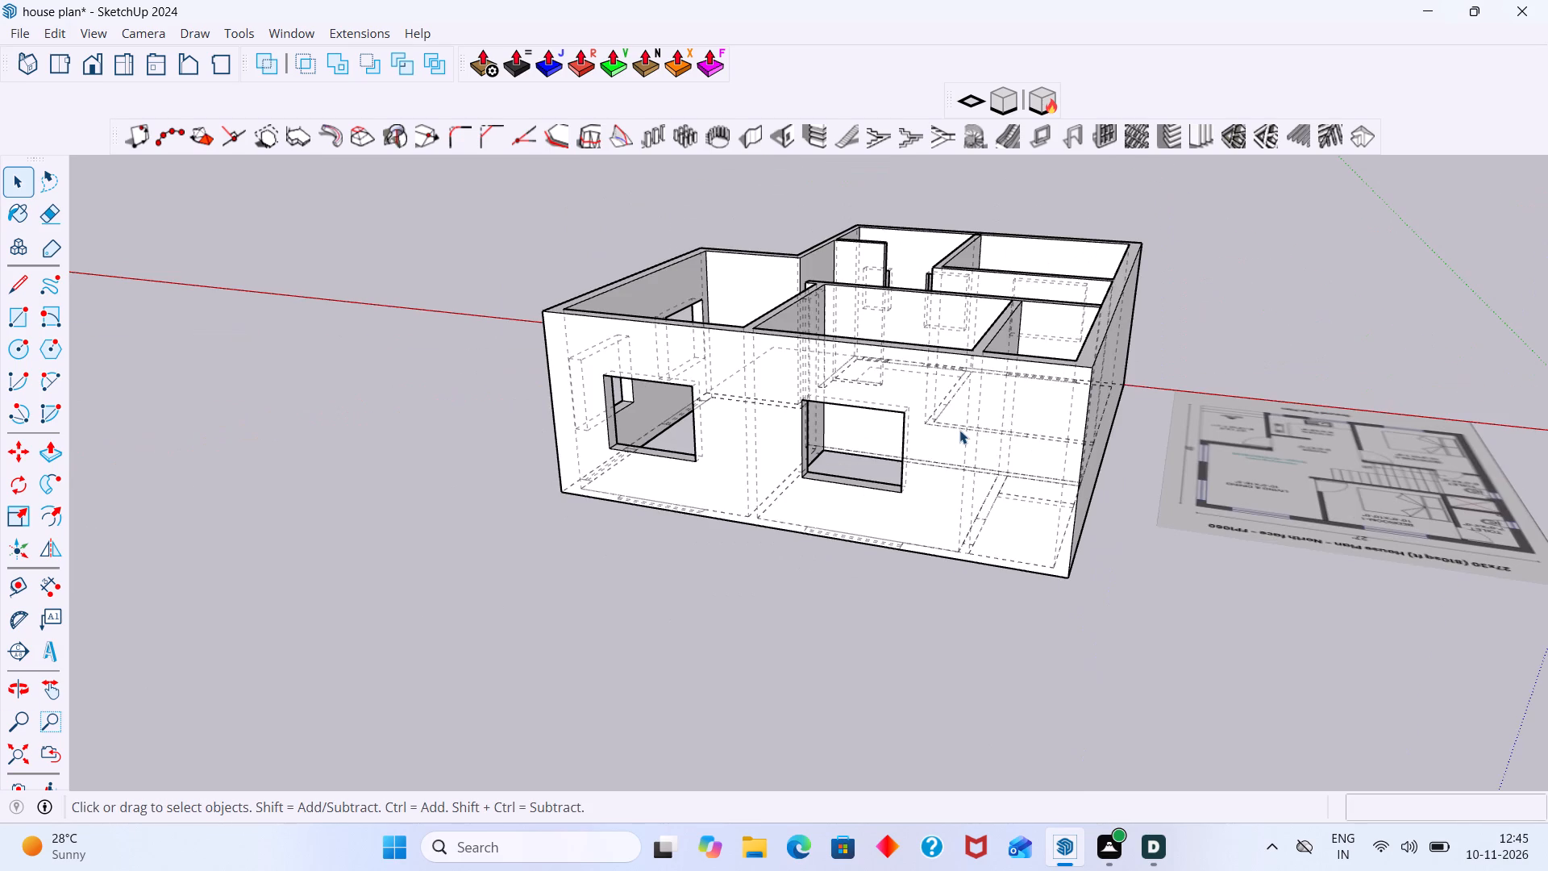
# Examine the exterior walls, window openings and interior partitions of the house from several angles.
pyautogui.scroll(5, 994, 488)
pyautogui.moveTo(1007, 537); pyautogui.dragTo(1142, 569, button='middle')
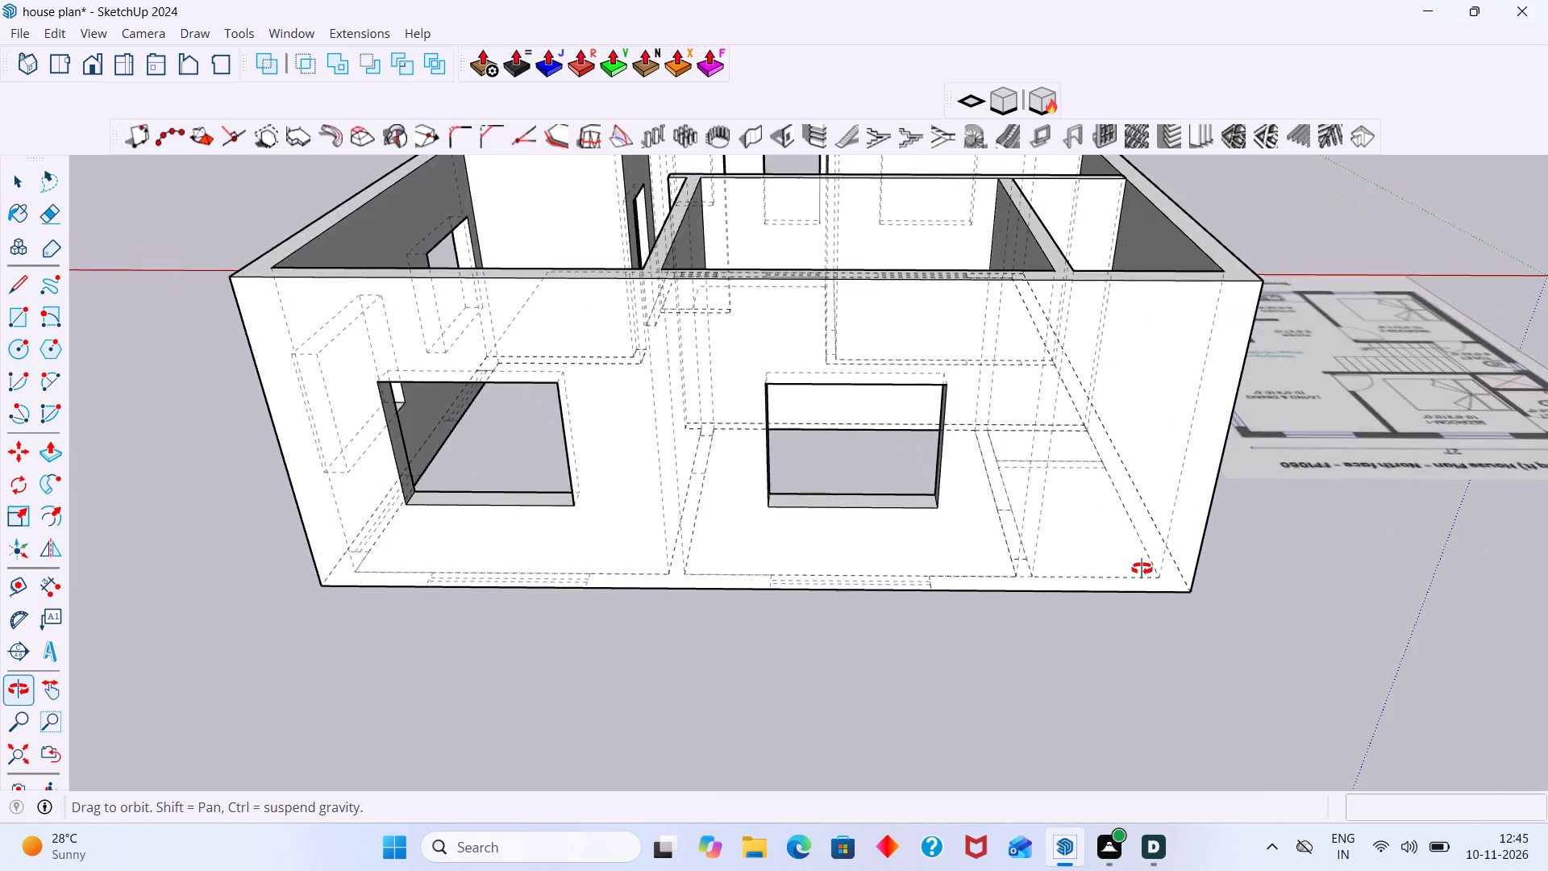
pyautogui.moveTo(1142, 569); pyautogui.dragTo(1159, 530, button='middle')
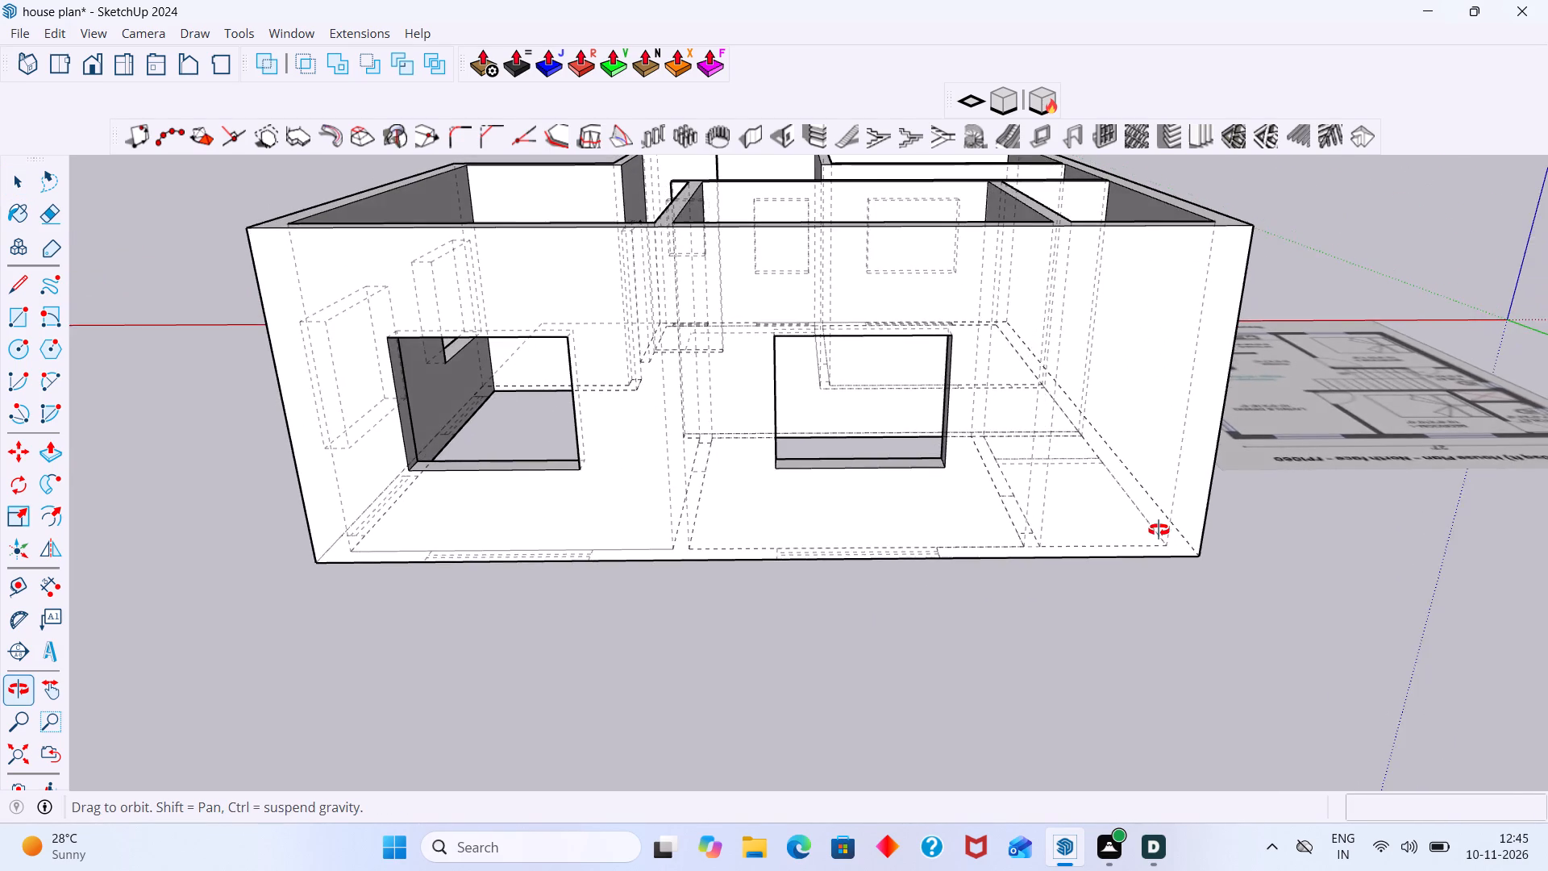
pyautogui.moveTo(1159, 530); pyautogui.dragTo(639, 584, button='middle')
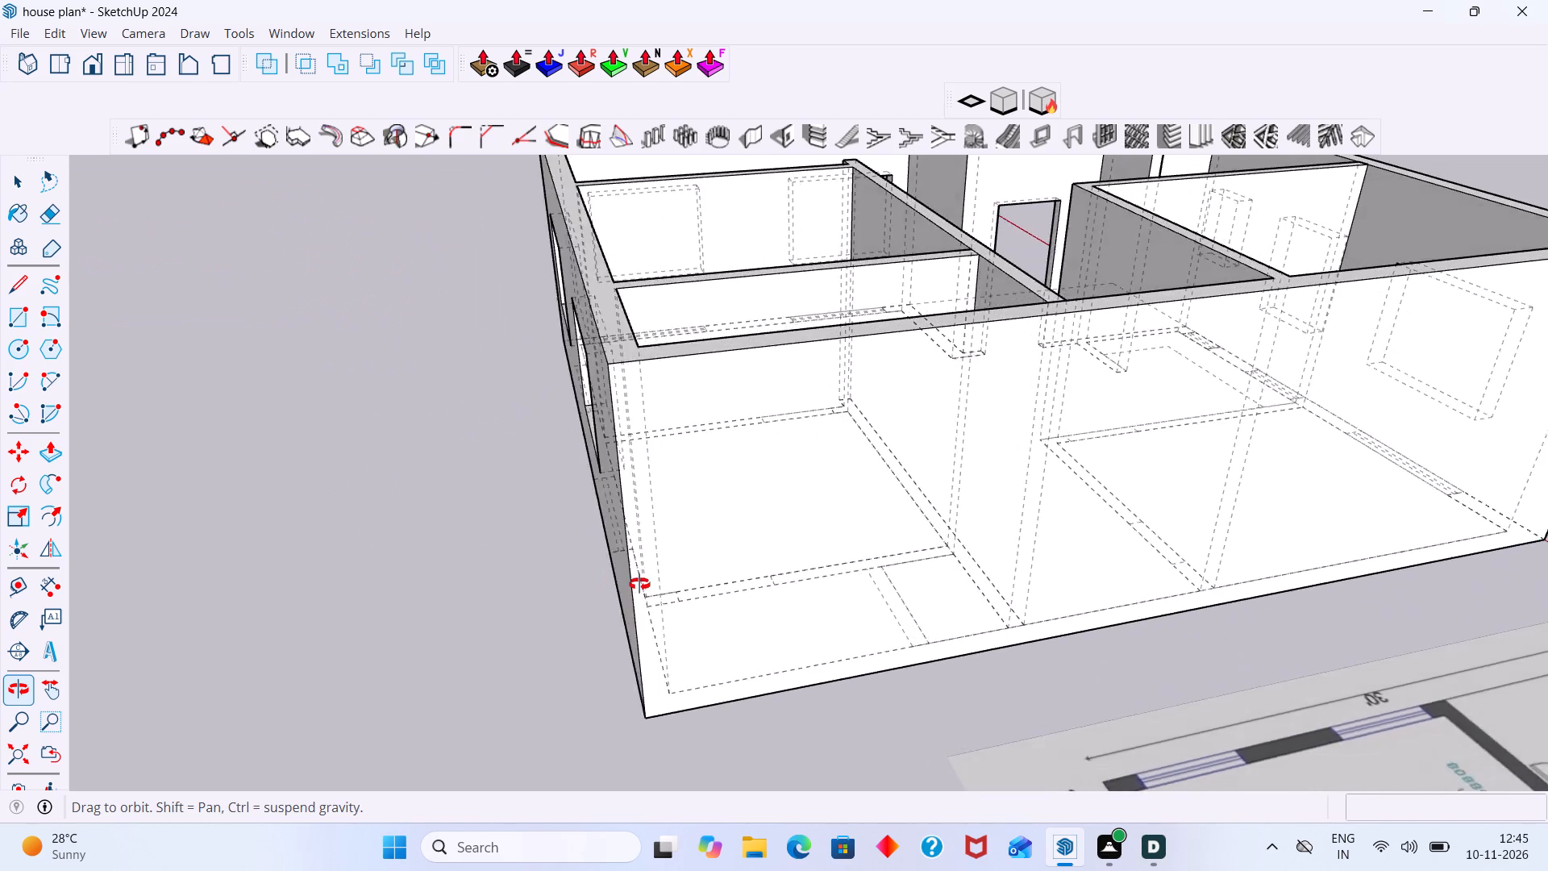
pyautogui.moveTo(639, 584); pyautogui.dragTo(1385, 608, button='middle')
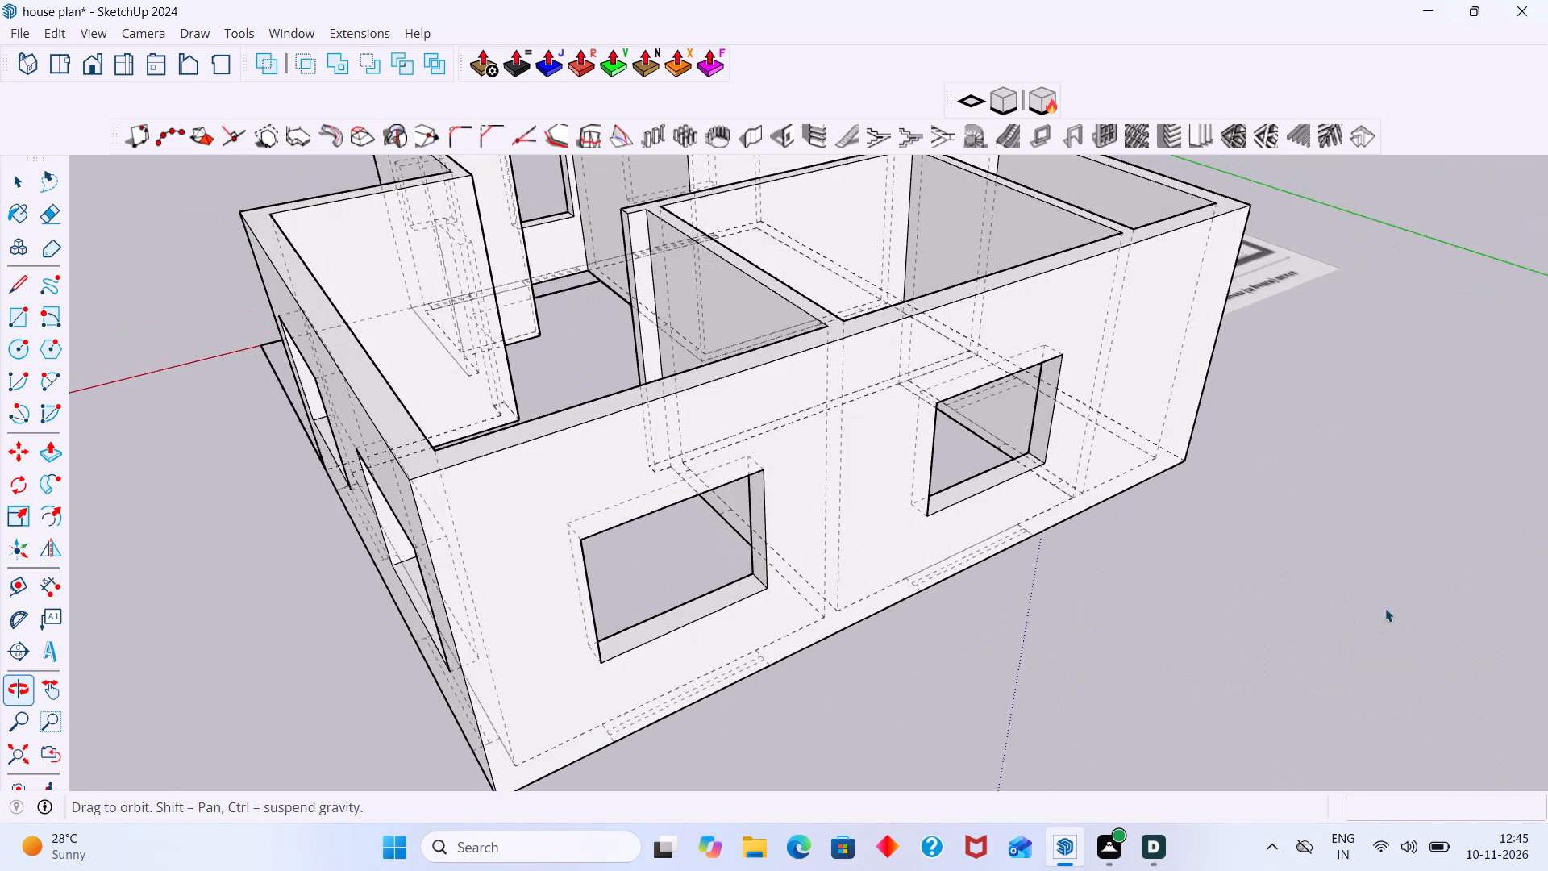
pyautogui.moveTo(1385, 608); pyautogui.dragTo(1396, 621, button='middle')
pyautogui.moveTo(737, 675); pyautogui.dragTo(959, 585, button='middle')
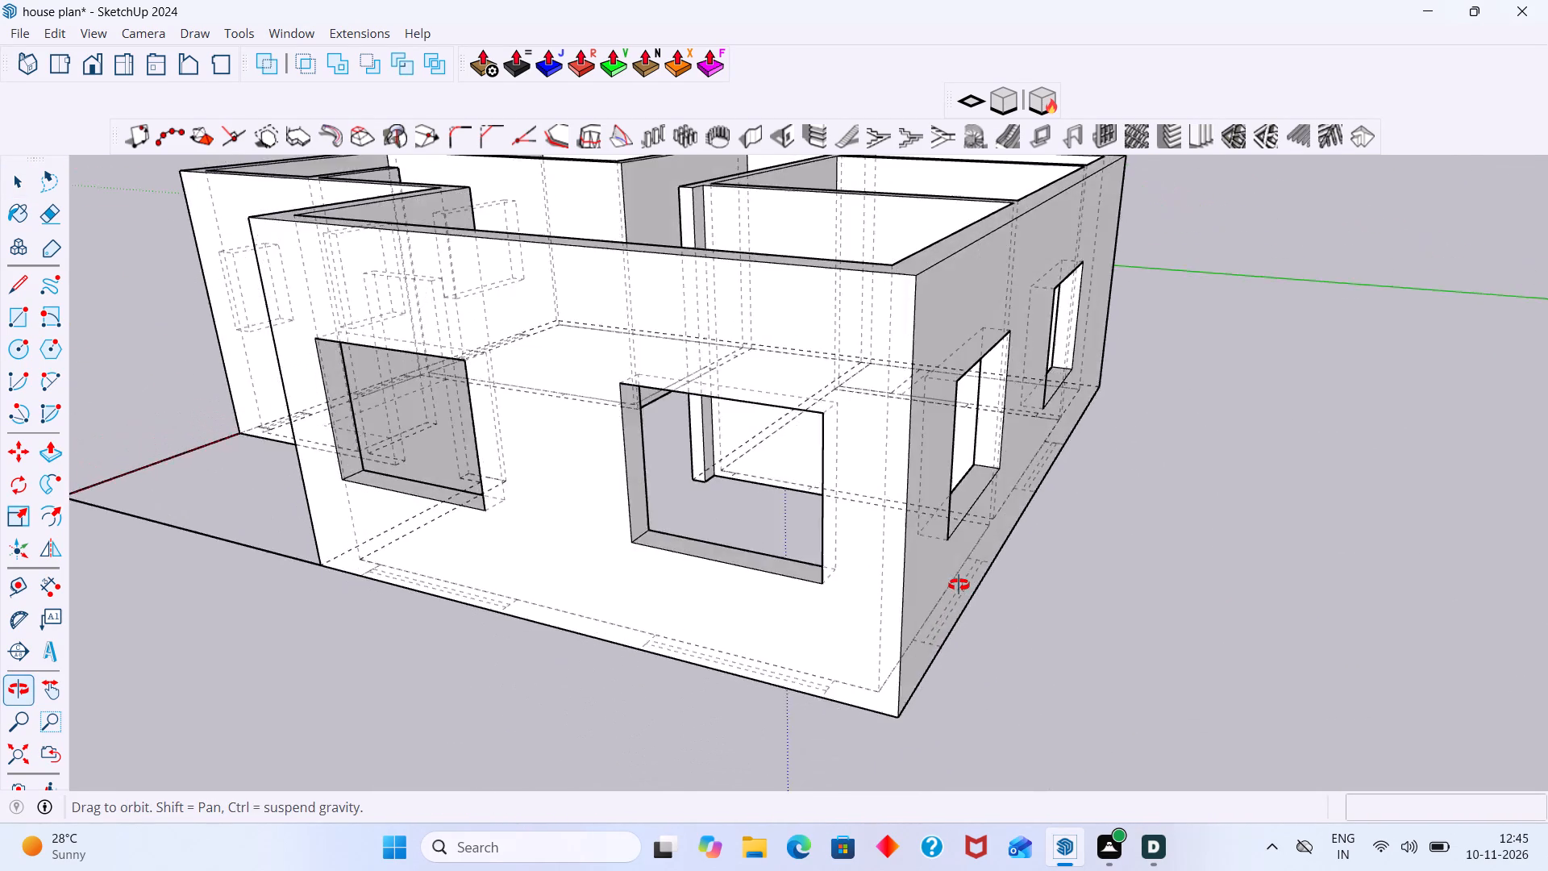
pyautogui.moveTo(959, 585); pyautogui.dragTo(991, 690, button='middle')
pyautogui.scroll(12, 863, 534)
pyautogui.moveTo(759, 582); pyautogui.dragTo(914, 592, button='middle')
pyautogui.scroll(-2, 817, 594)
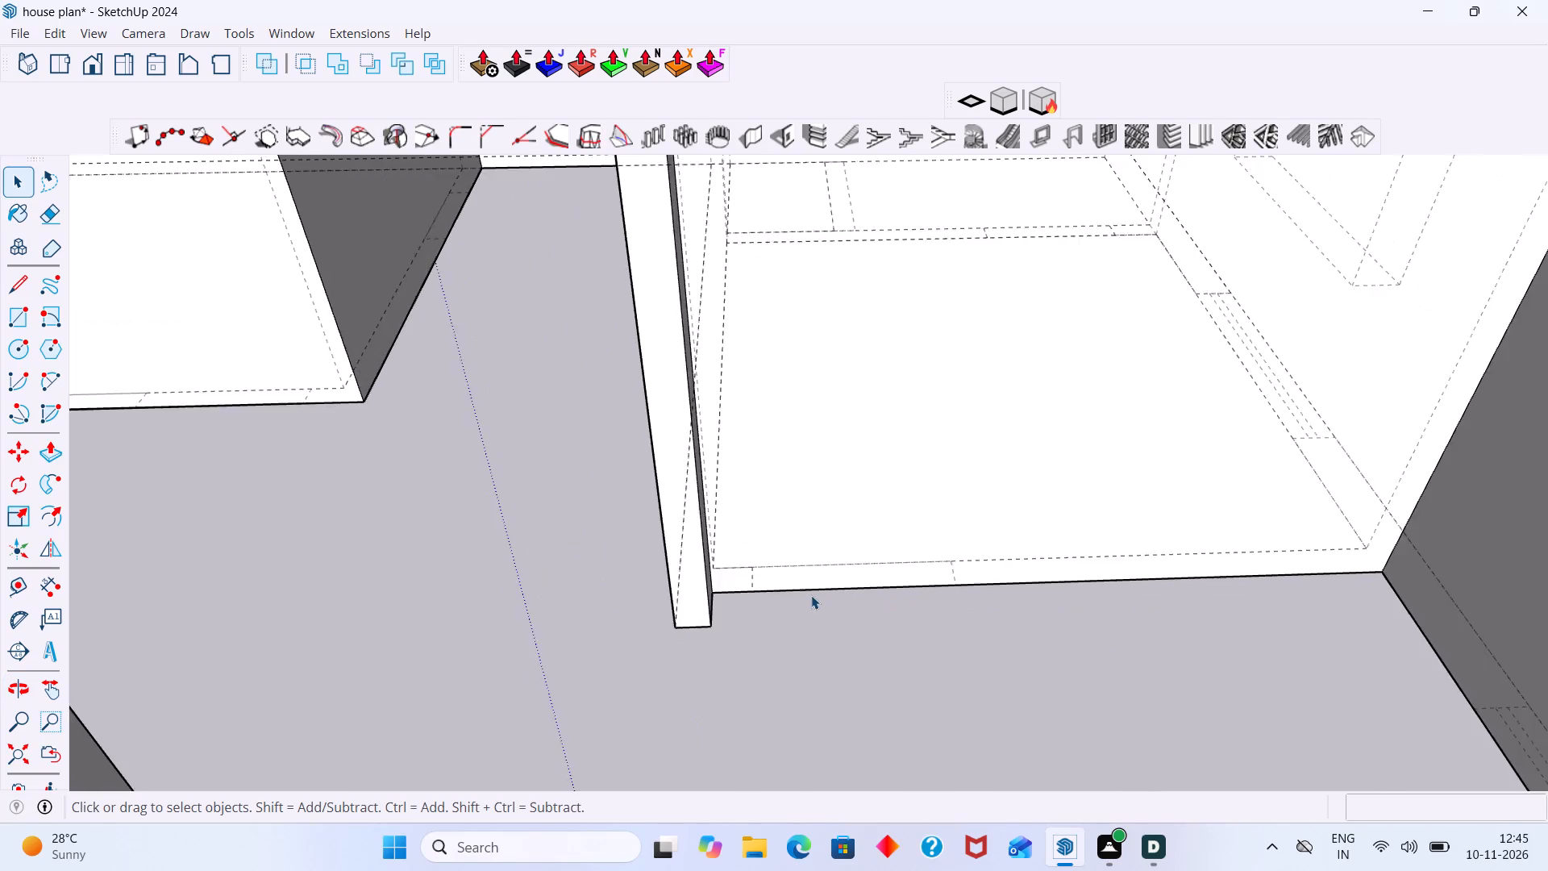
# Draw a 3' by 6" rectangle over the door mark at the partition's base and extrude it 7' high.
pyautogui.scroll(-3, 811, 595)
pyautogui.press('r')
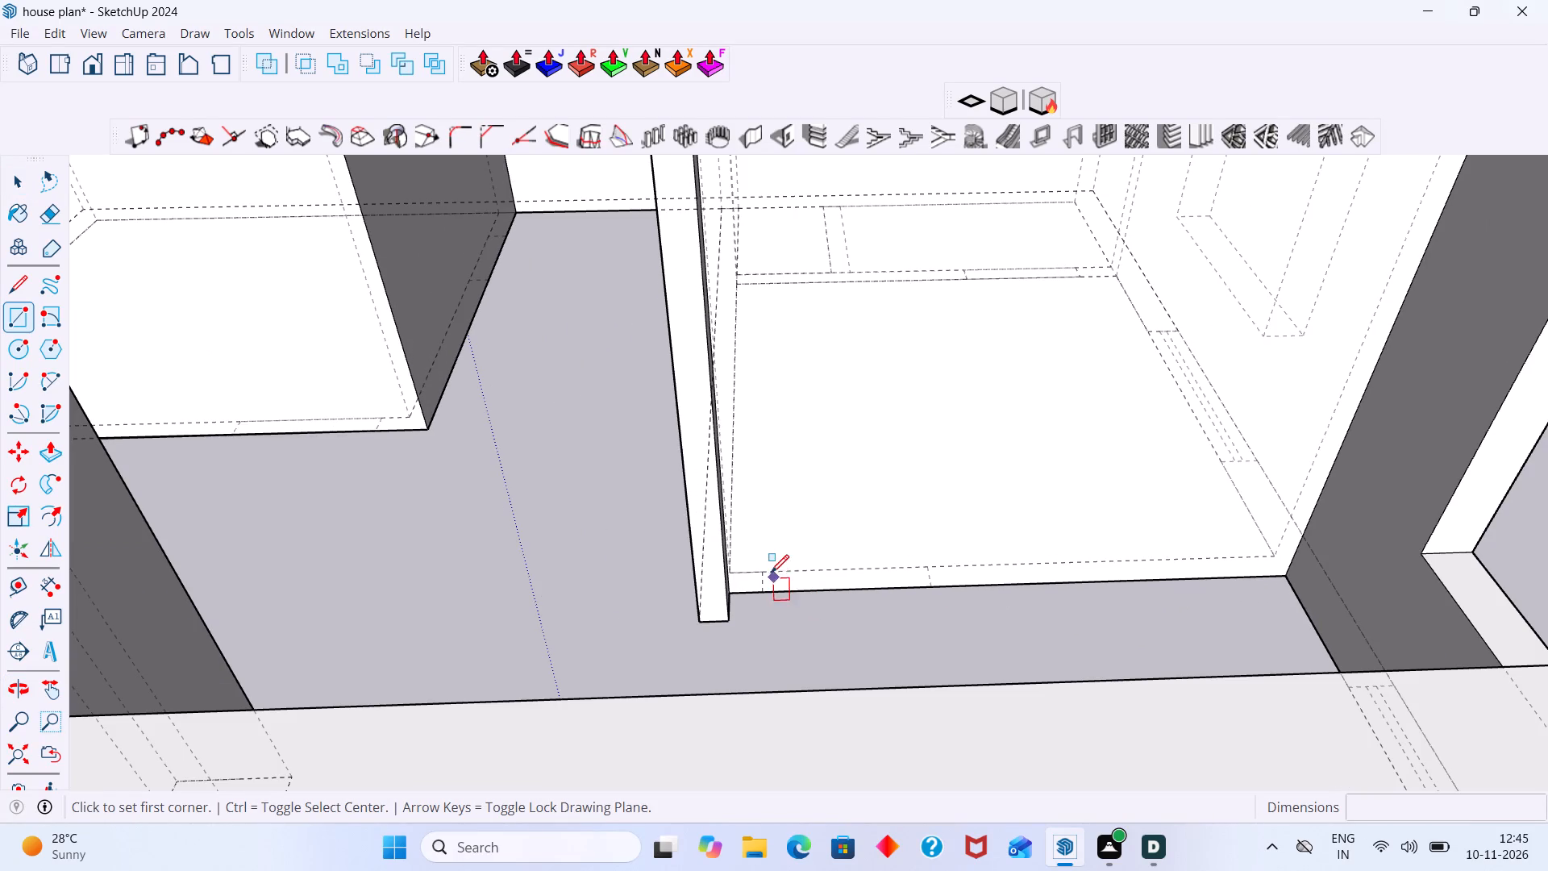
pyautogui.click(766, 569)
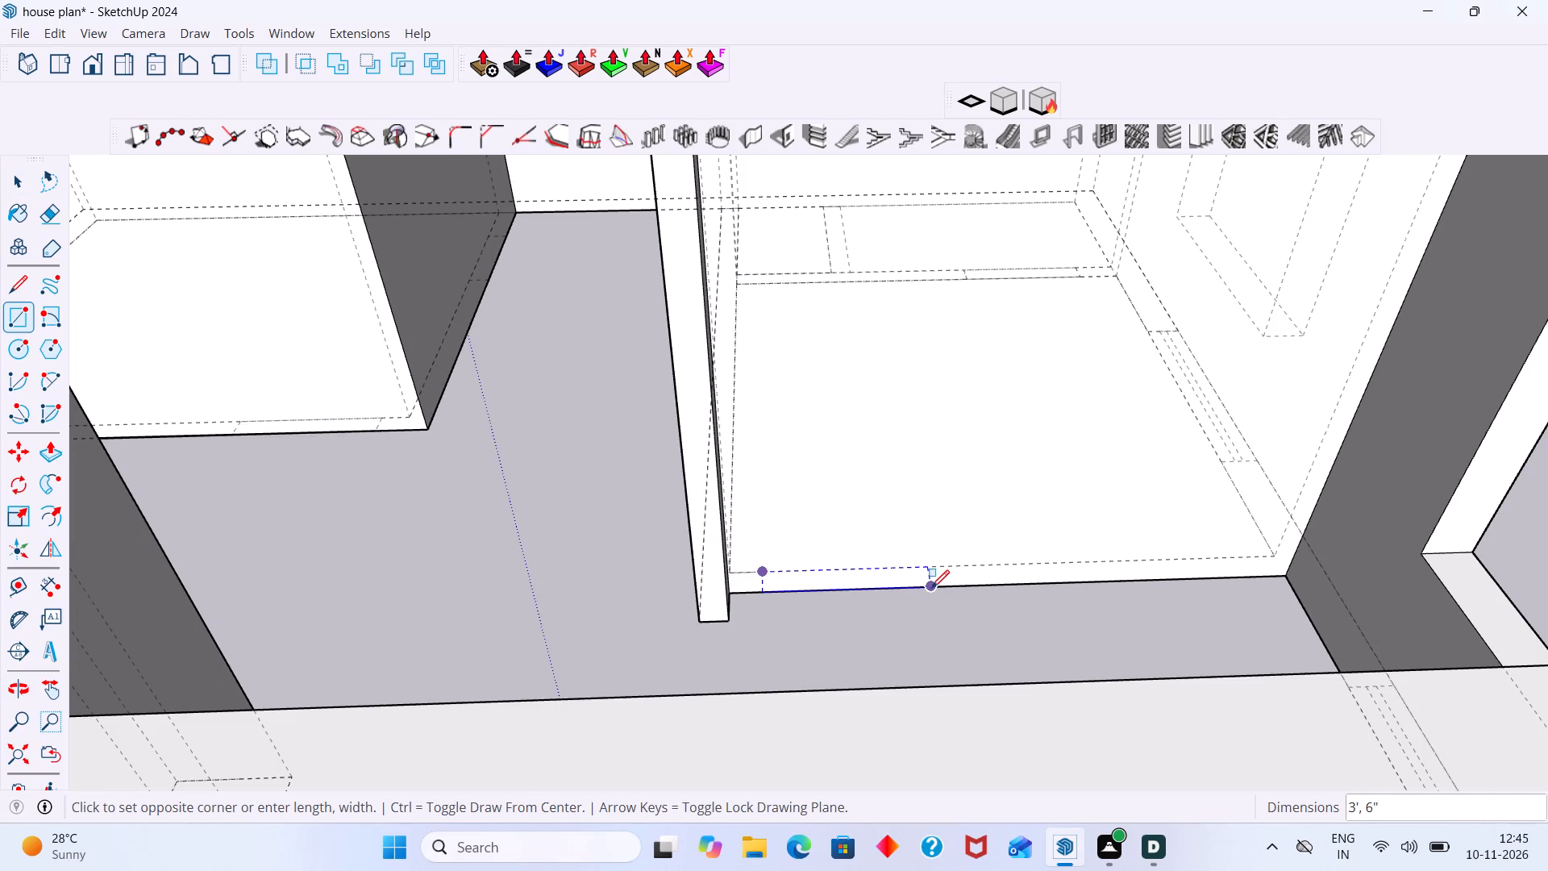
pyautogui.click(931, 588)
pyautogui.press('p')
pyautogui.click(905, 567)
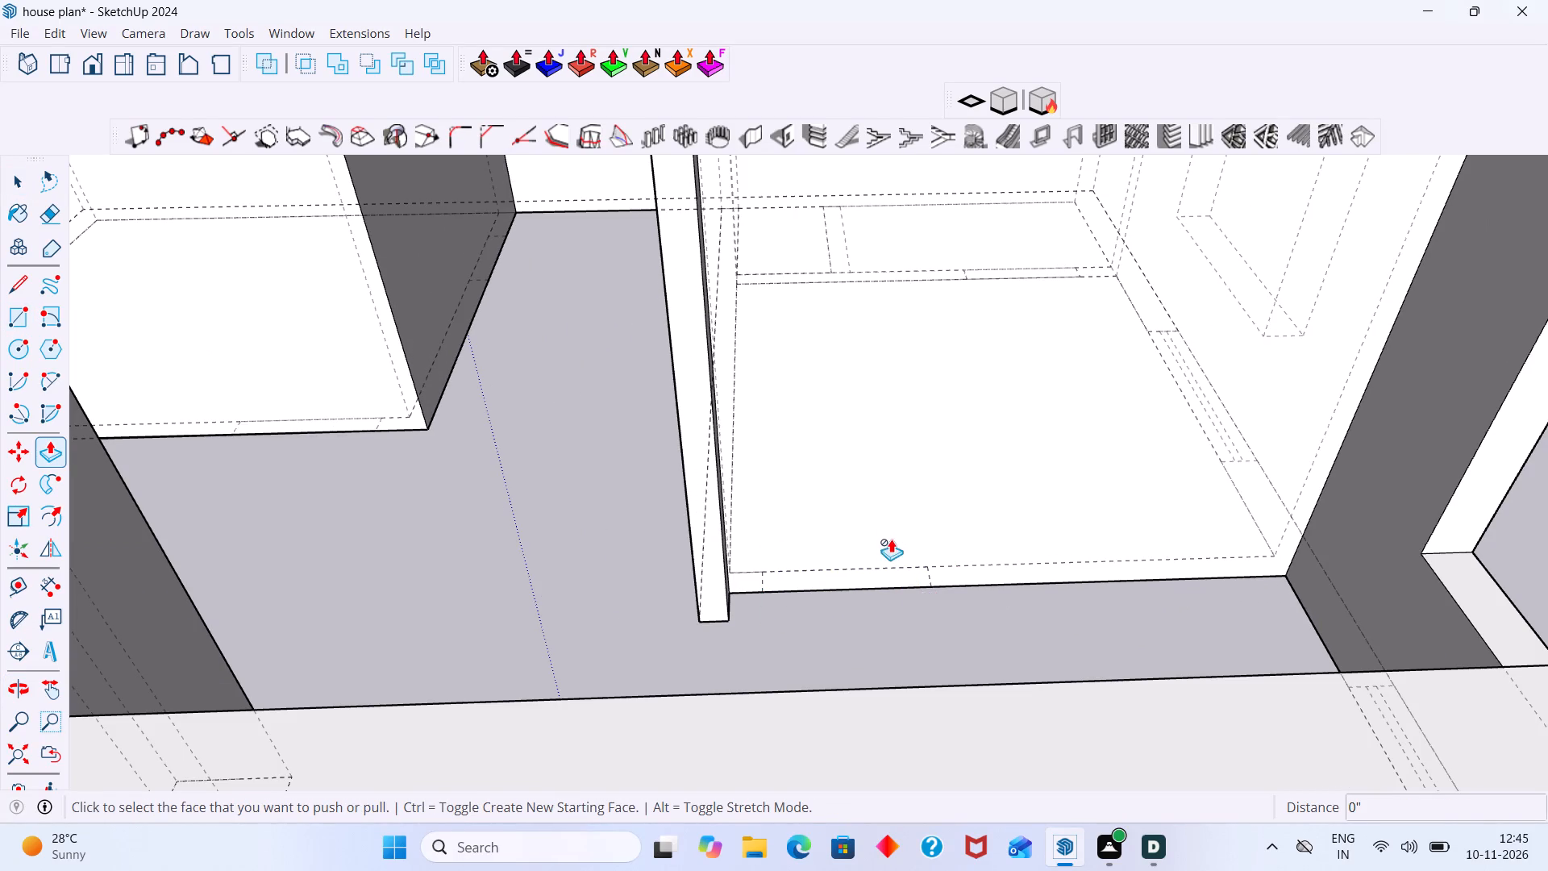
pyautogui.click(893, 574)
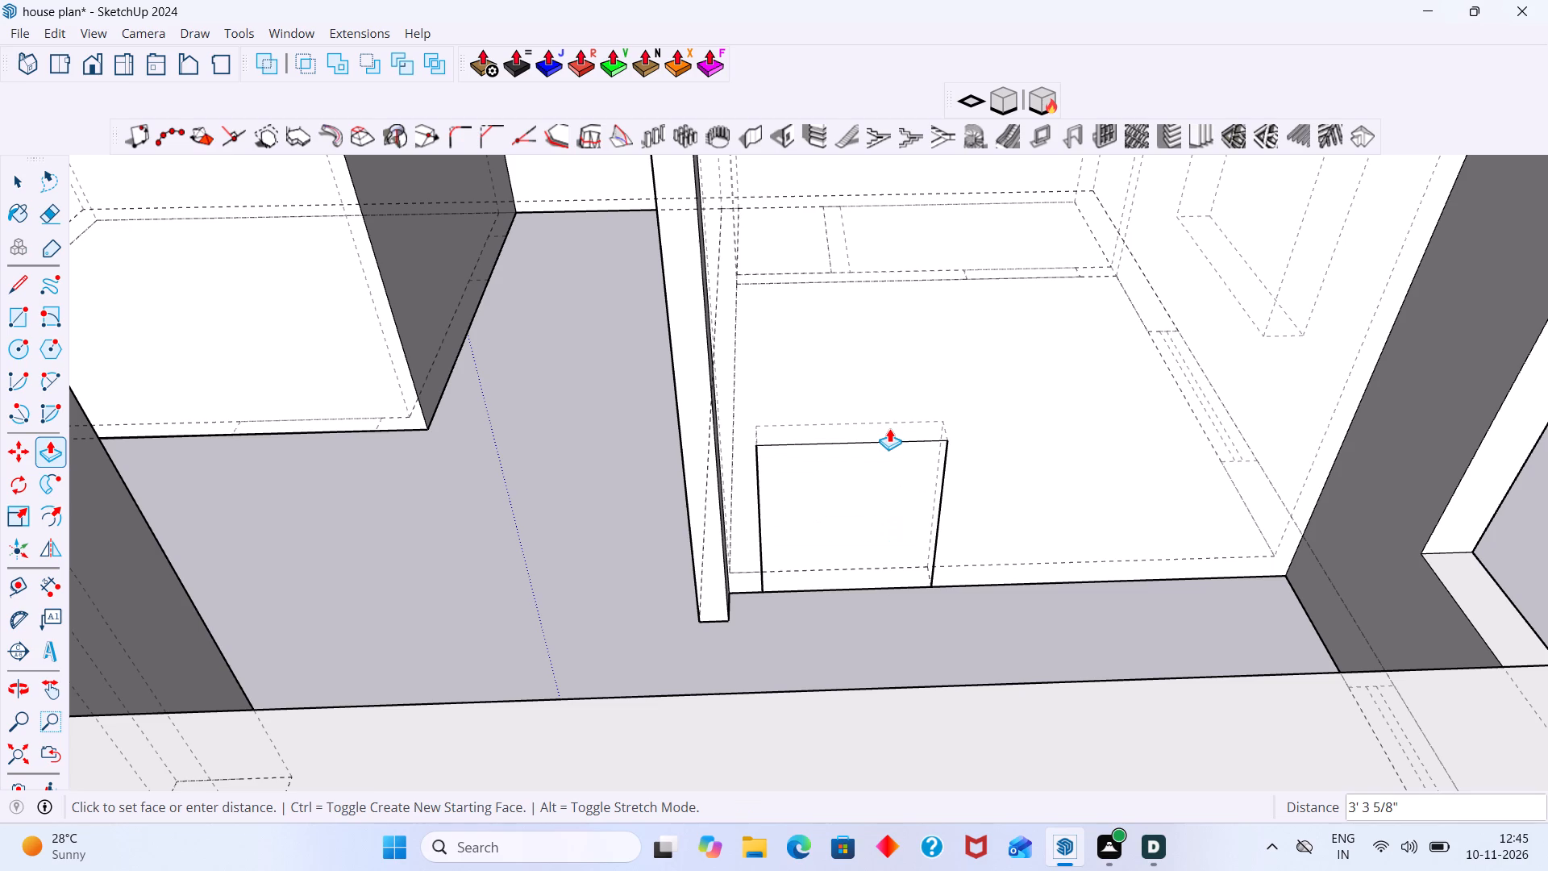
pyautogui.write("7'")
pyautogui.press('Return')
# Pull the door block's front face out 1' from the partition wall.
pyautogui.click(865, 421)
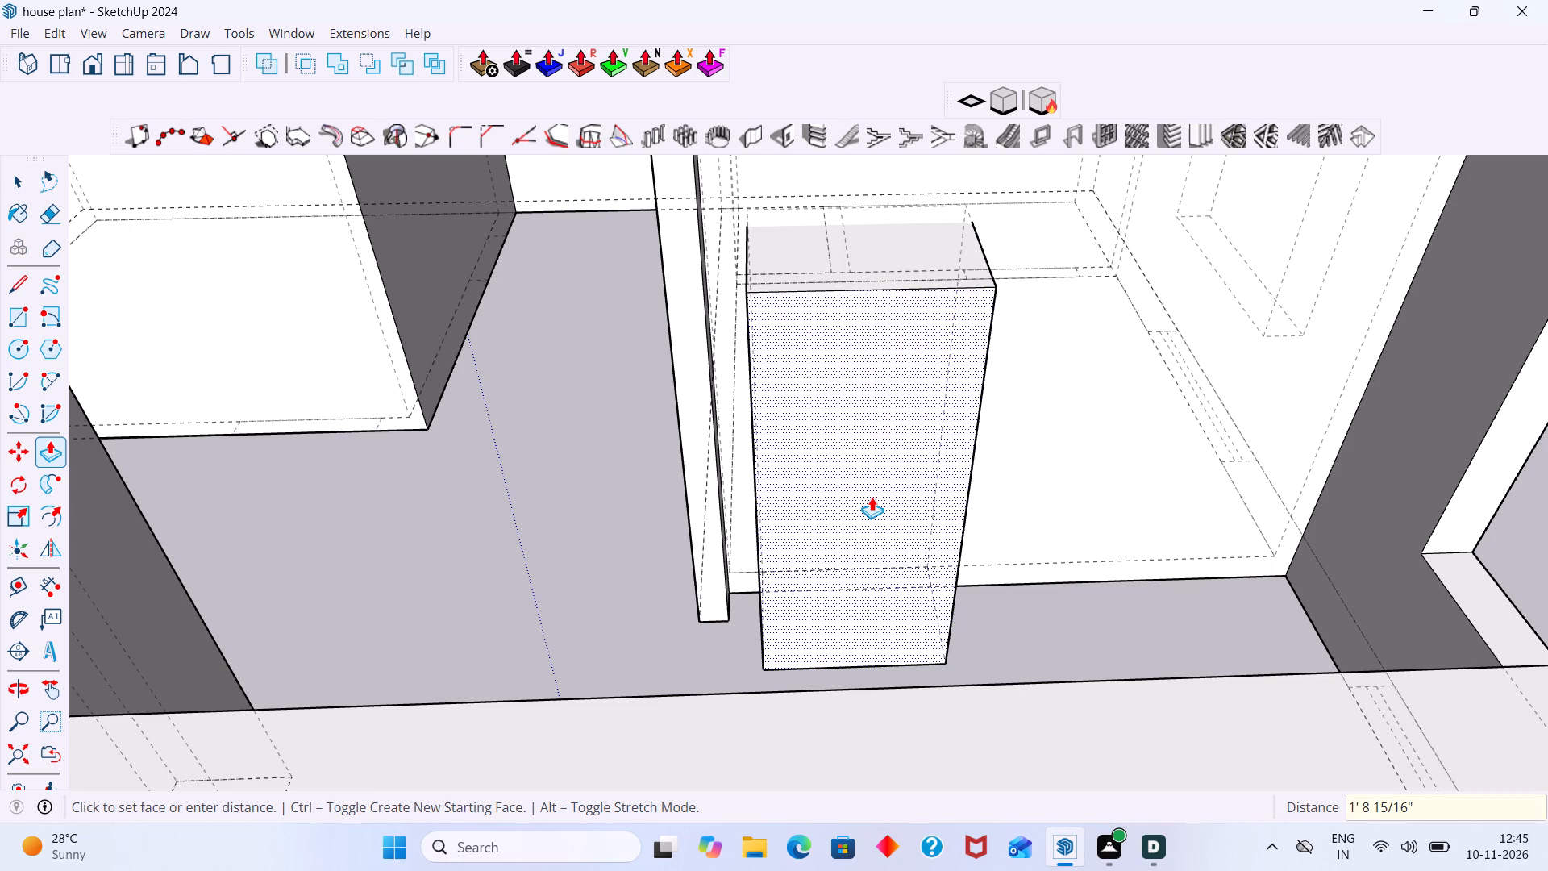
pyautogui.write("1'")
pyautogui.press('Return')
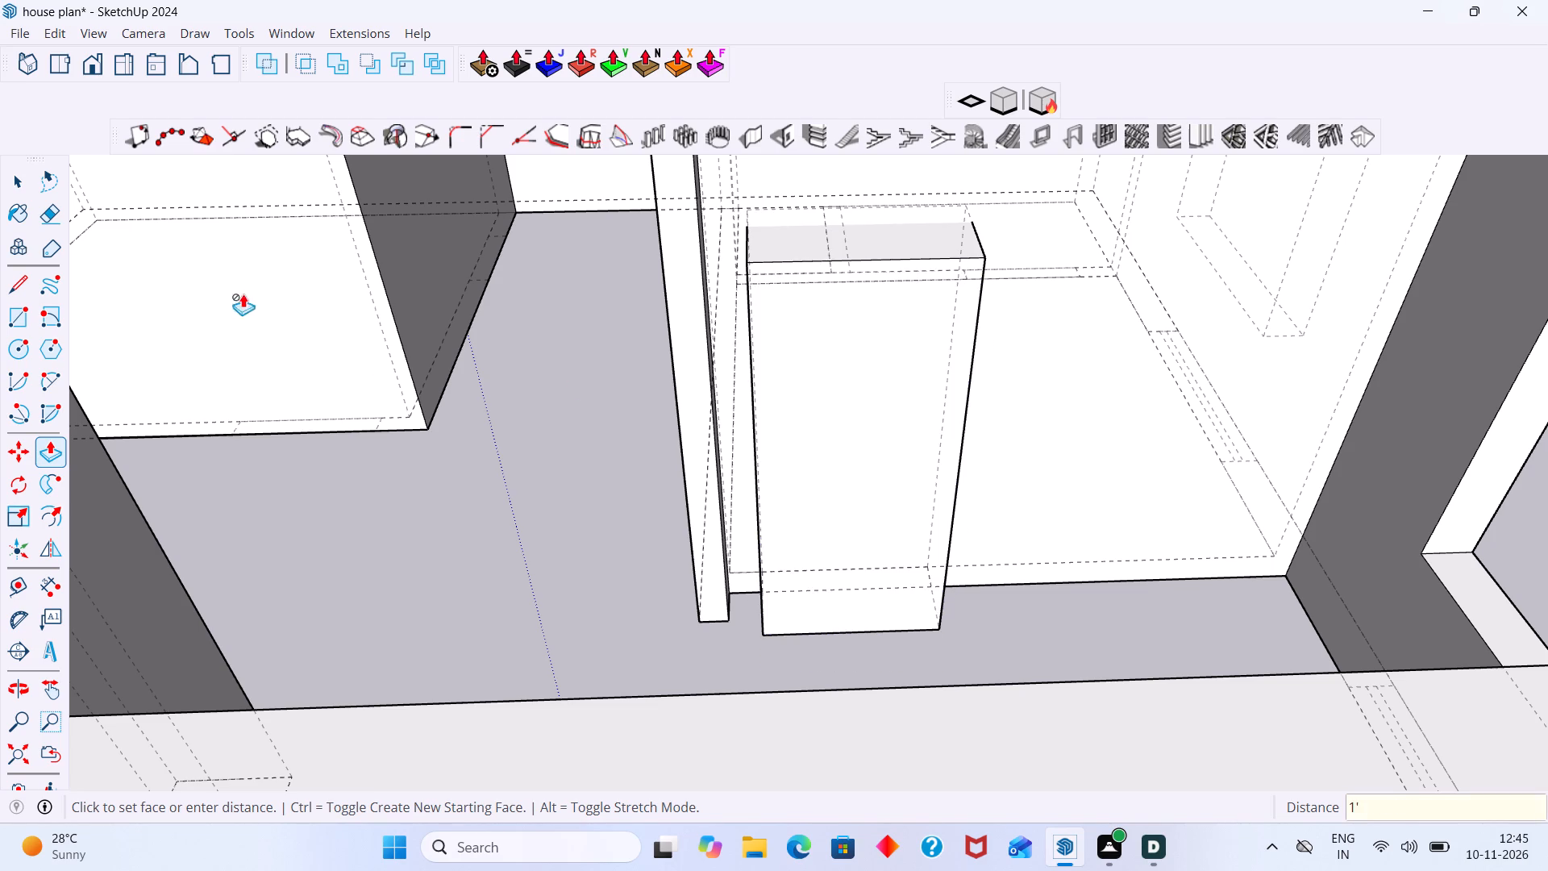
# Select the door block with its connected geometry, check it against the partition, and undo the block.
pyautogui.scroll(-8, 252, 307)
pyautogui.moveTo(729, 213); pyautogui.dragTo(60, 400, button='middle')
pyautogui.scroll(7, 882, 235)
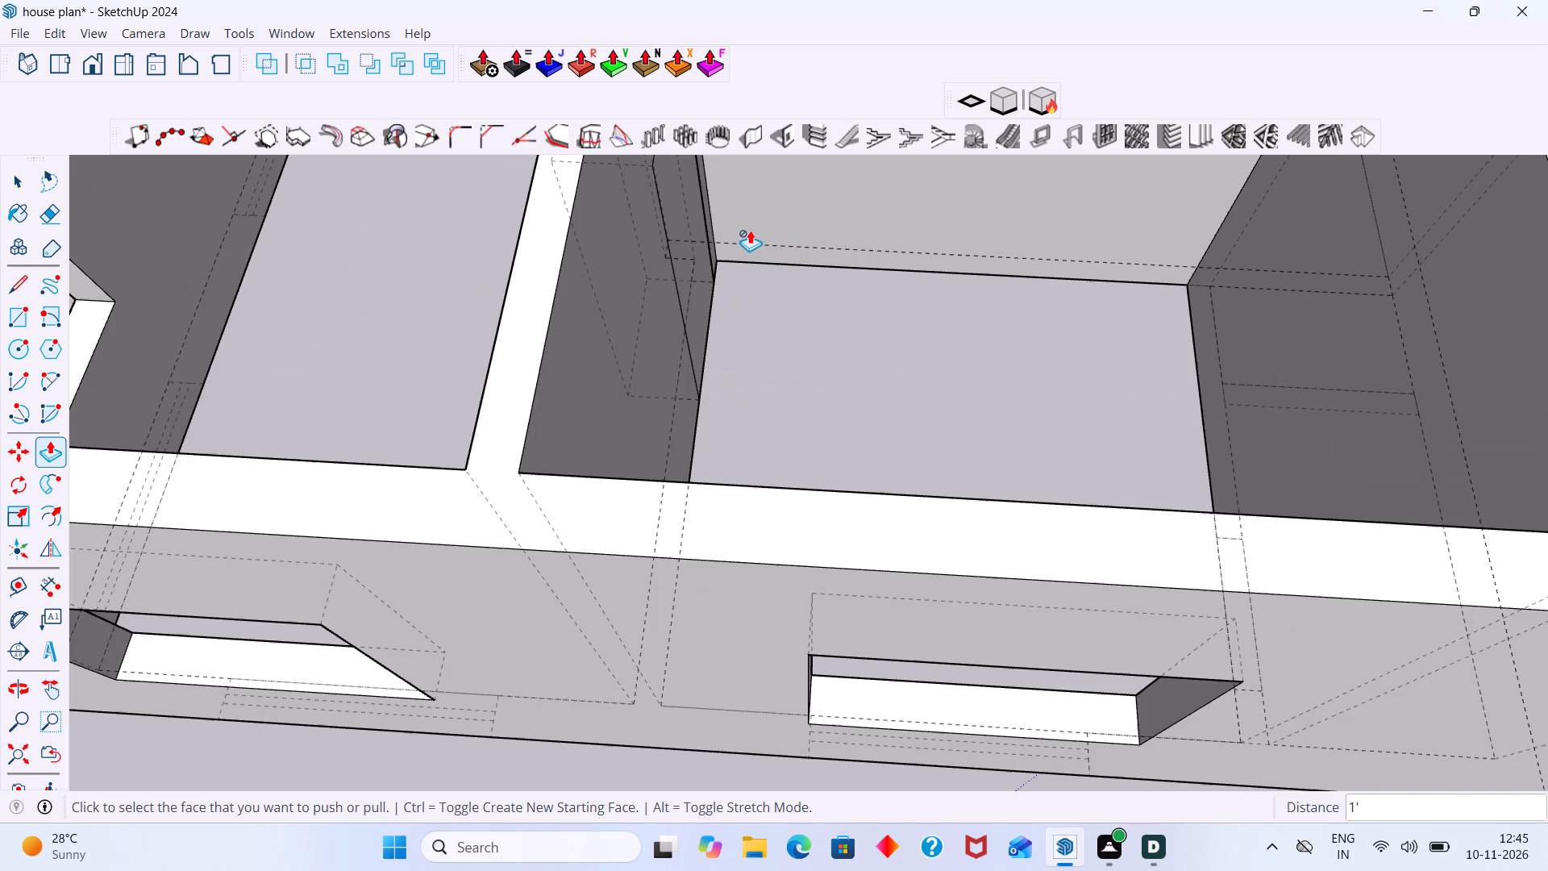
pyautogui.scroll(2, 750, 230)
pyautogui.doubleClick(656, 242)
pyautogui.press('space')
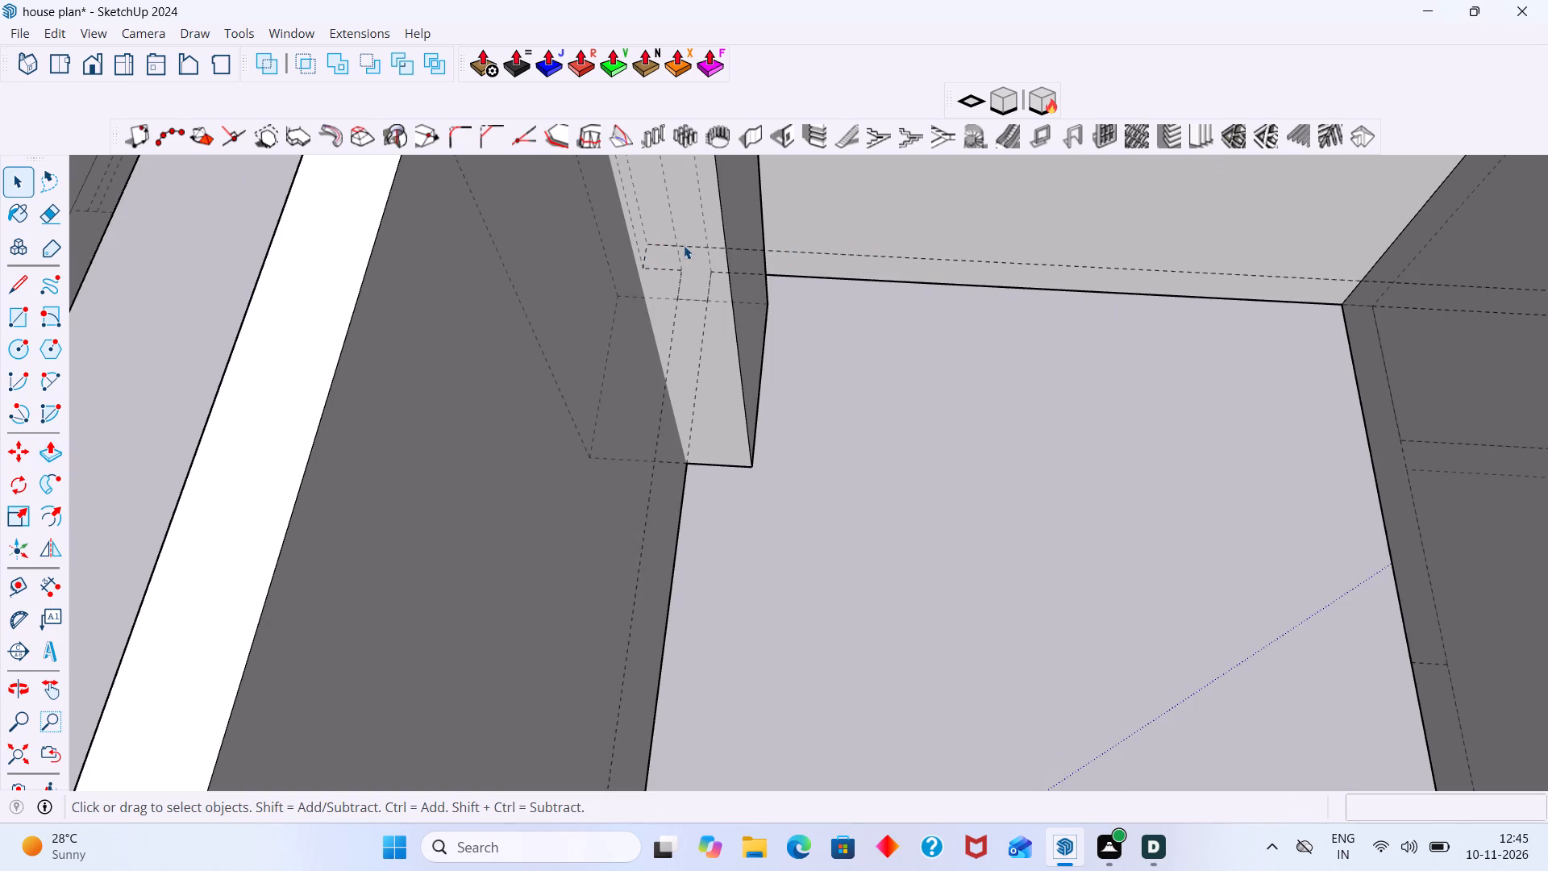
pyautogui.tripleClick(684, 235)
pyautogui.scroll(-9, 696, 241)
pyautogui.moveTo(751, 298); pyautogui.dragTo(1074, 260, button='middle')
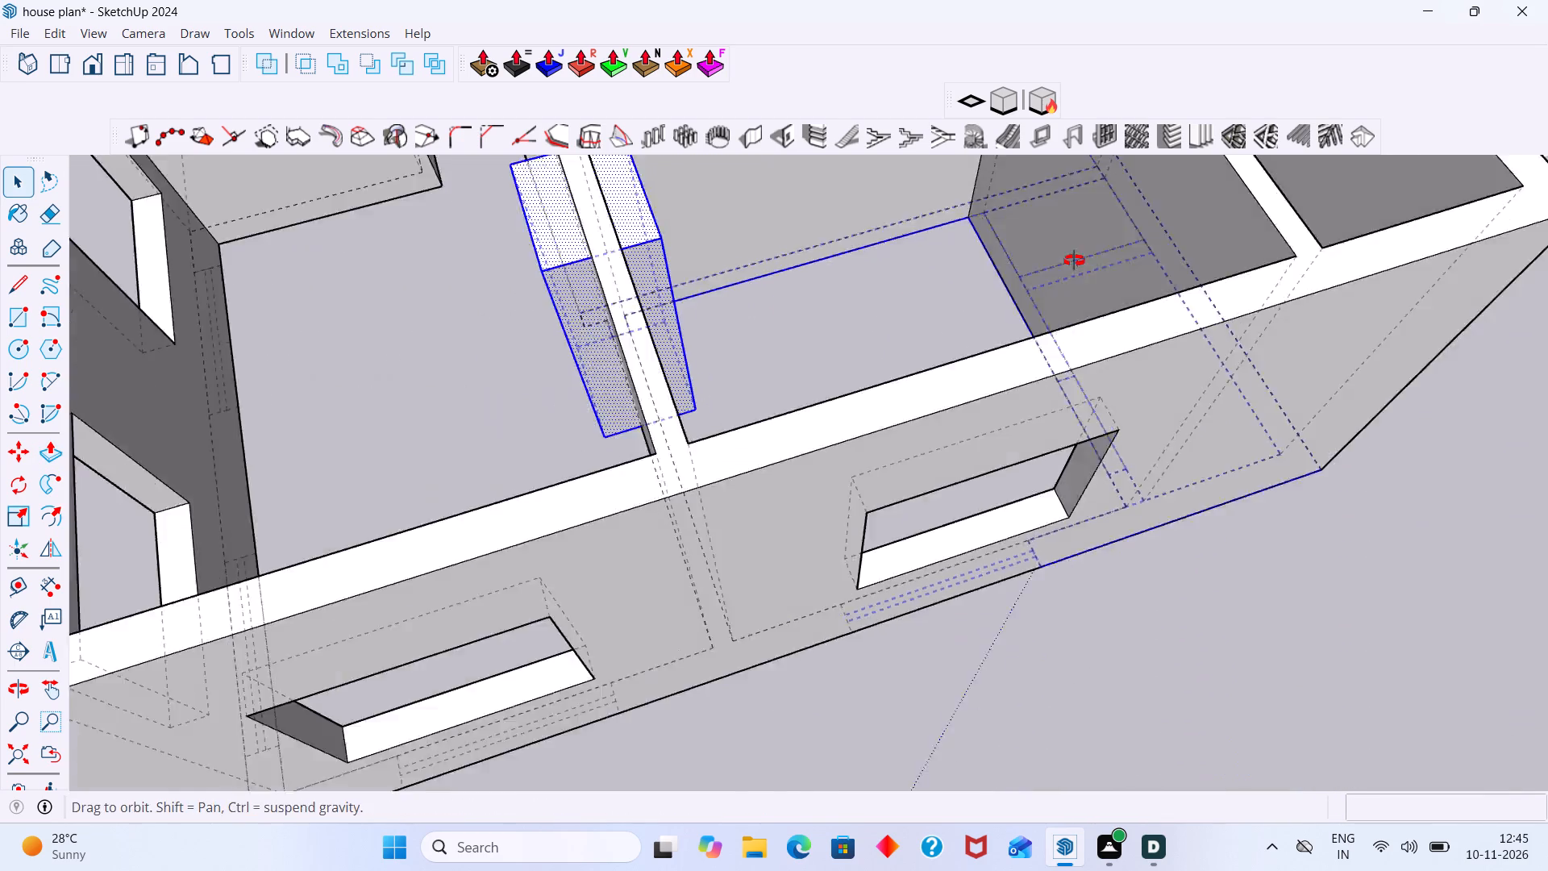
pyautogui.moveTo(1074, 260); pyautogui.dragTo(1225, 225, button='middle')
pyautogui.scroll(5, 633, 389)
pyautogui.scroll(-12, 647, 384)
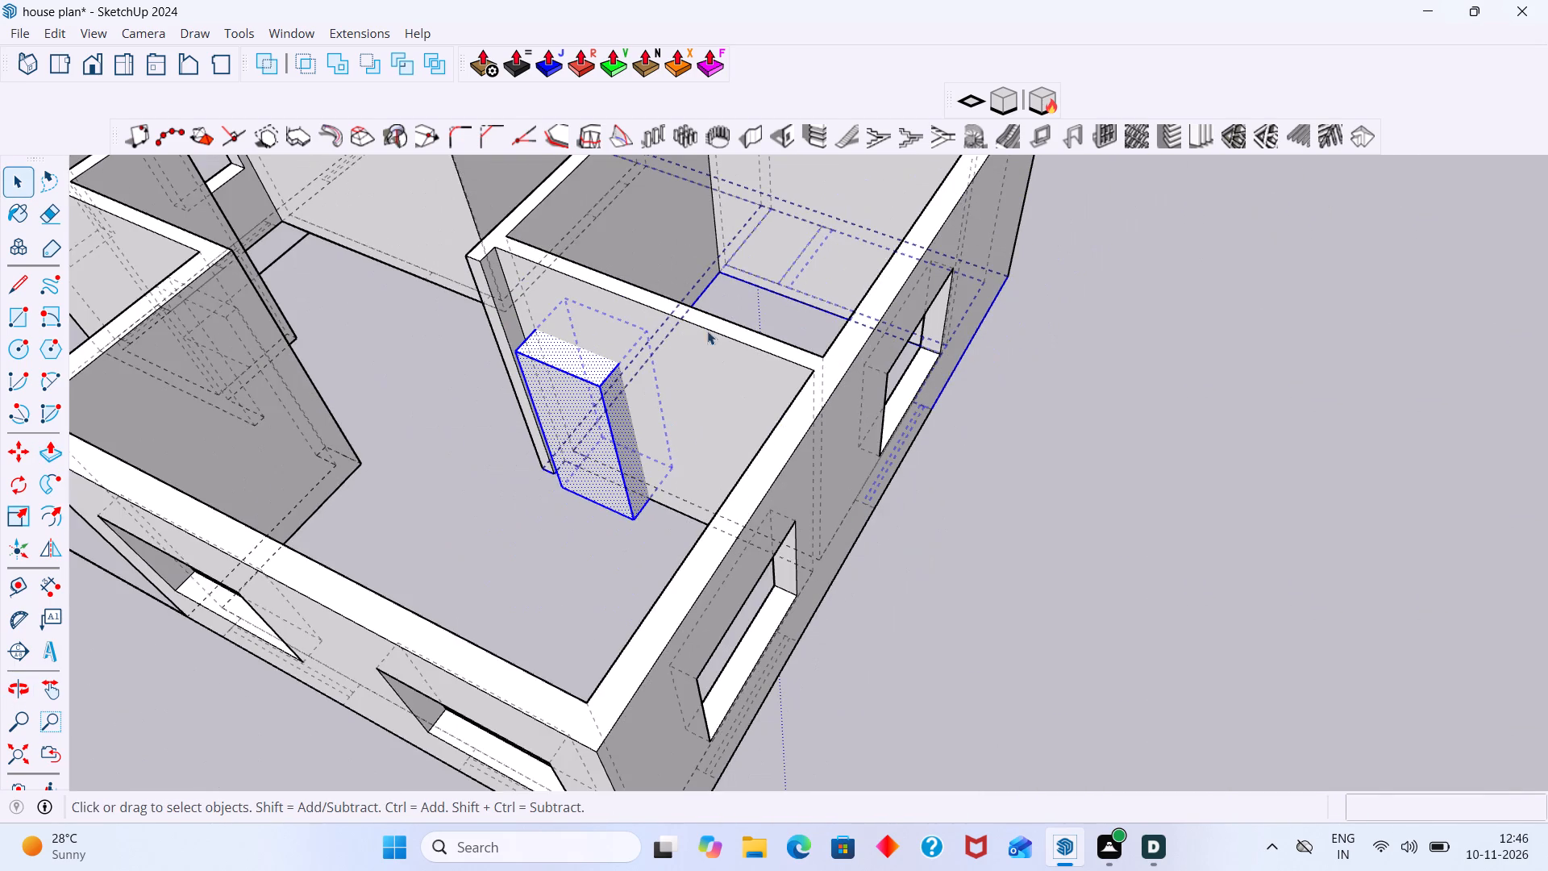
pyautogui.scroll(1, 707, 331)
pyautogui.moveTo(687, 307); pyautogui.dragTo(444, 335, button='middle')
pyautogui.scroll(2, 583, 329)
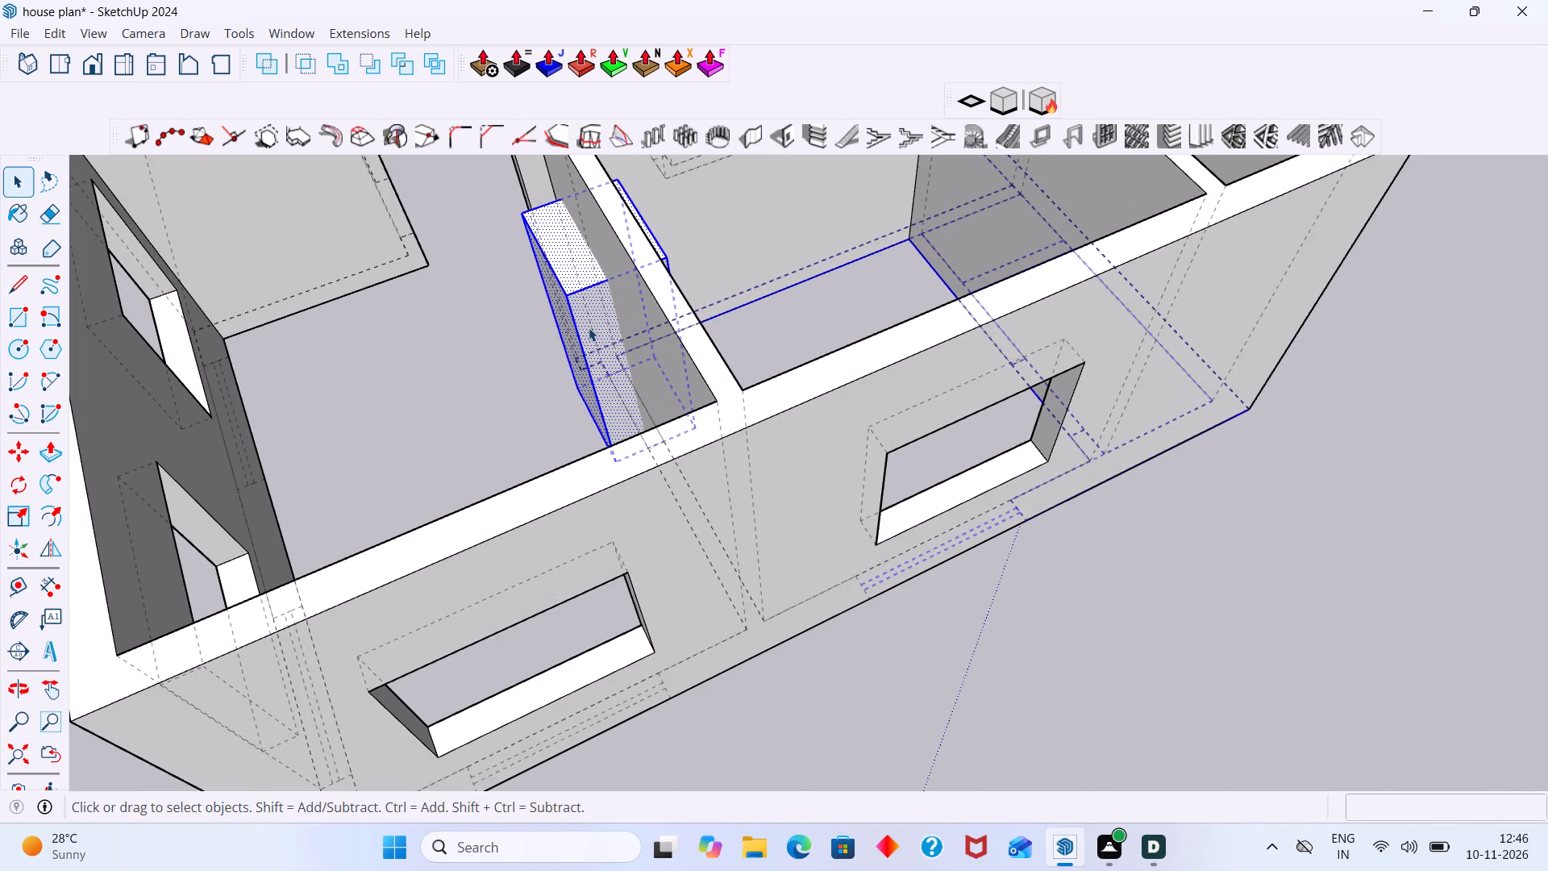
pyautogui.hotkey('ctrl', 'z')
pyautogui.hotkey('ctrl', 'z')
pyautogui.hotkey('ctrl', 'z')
# Place two vertical guides 3' apart on the partition wall, aligned with the plan's door jamb marks.
pyautogui.scroll(1, 685, 331)
pyautogui.scroll(-3, 687, 336)
pyautogui.moveTo(666, 340); pyautogui.dragTo(888, 331, button='middle')
pyautogui.moveTo(703, 327); pyautogui.dragTo(887, 335, button='middle')
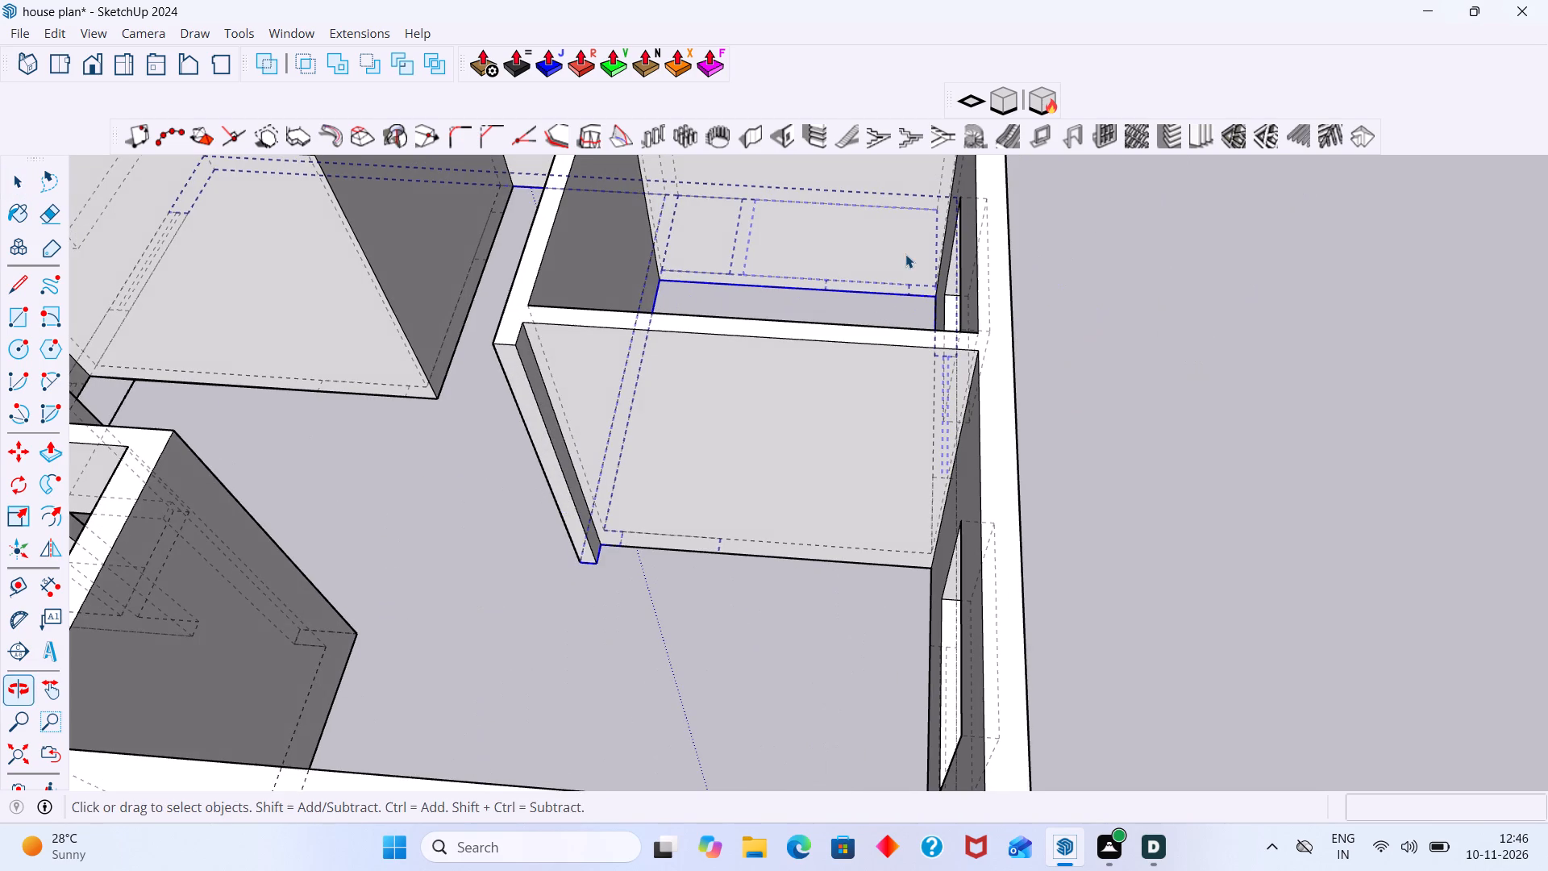
pyautogui.press('t')
pyautogui.scroll(6, 624, 383)
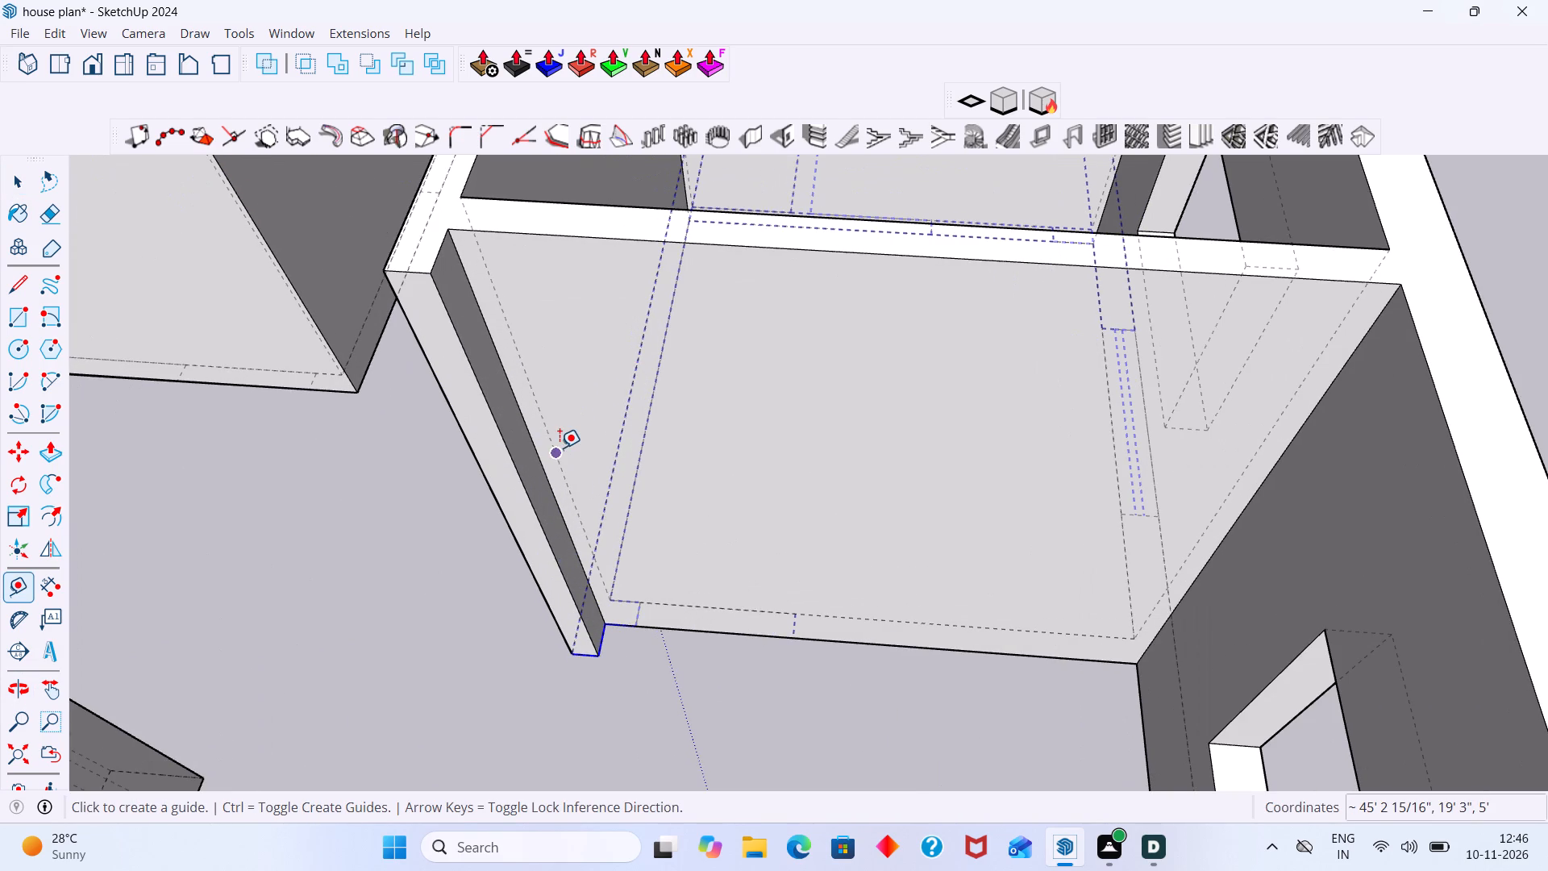
pyautogui.click(555, 450)
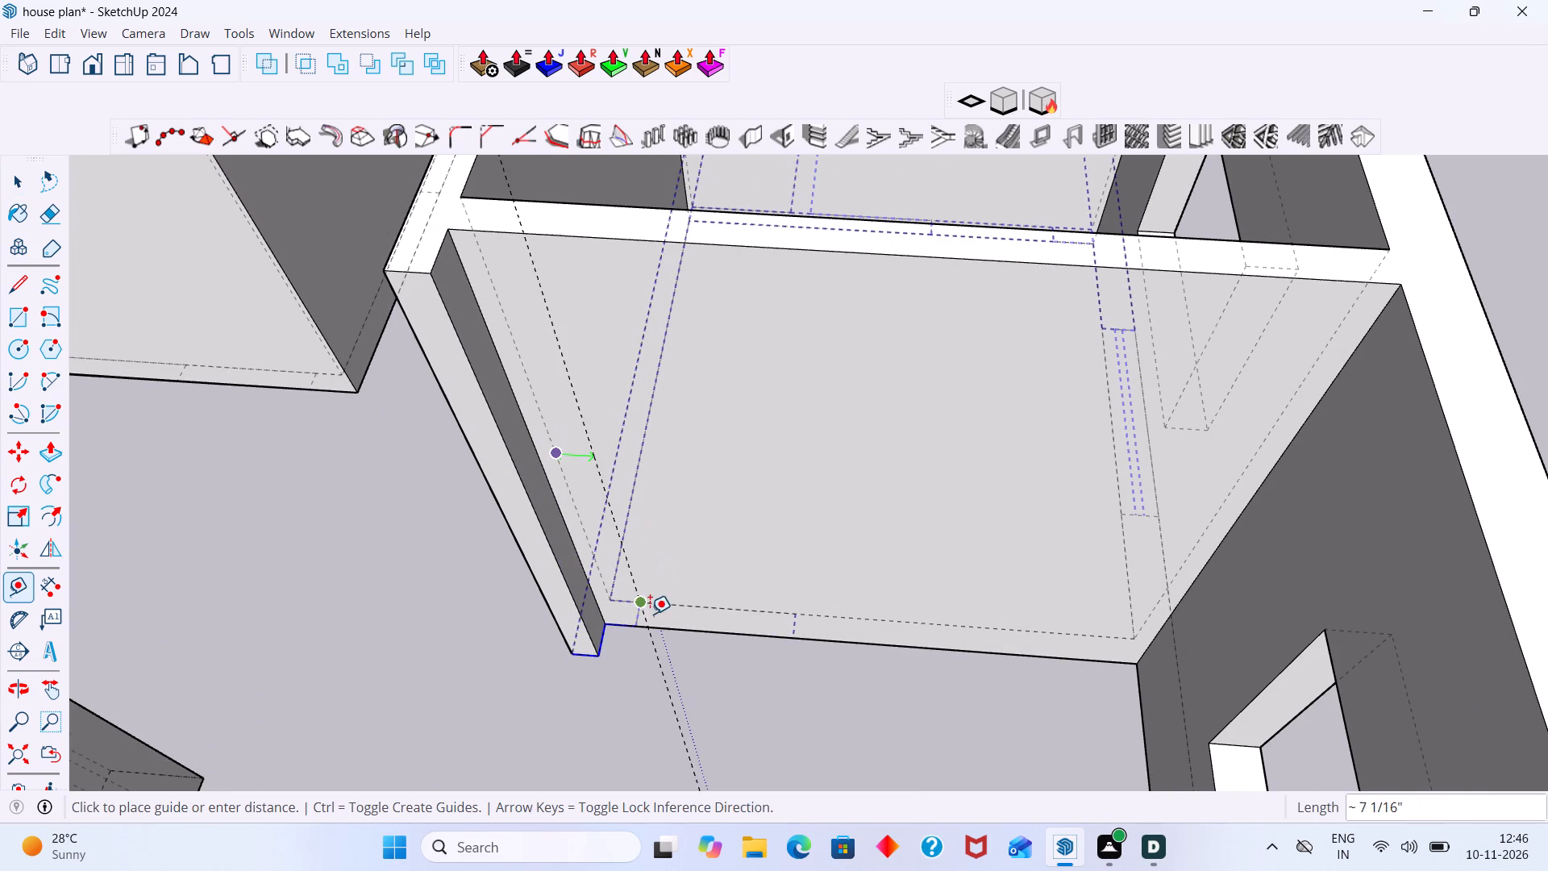
pyautogui.click(636, 623)
pyautogui.click(643, 657)
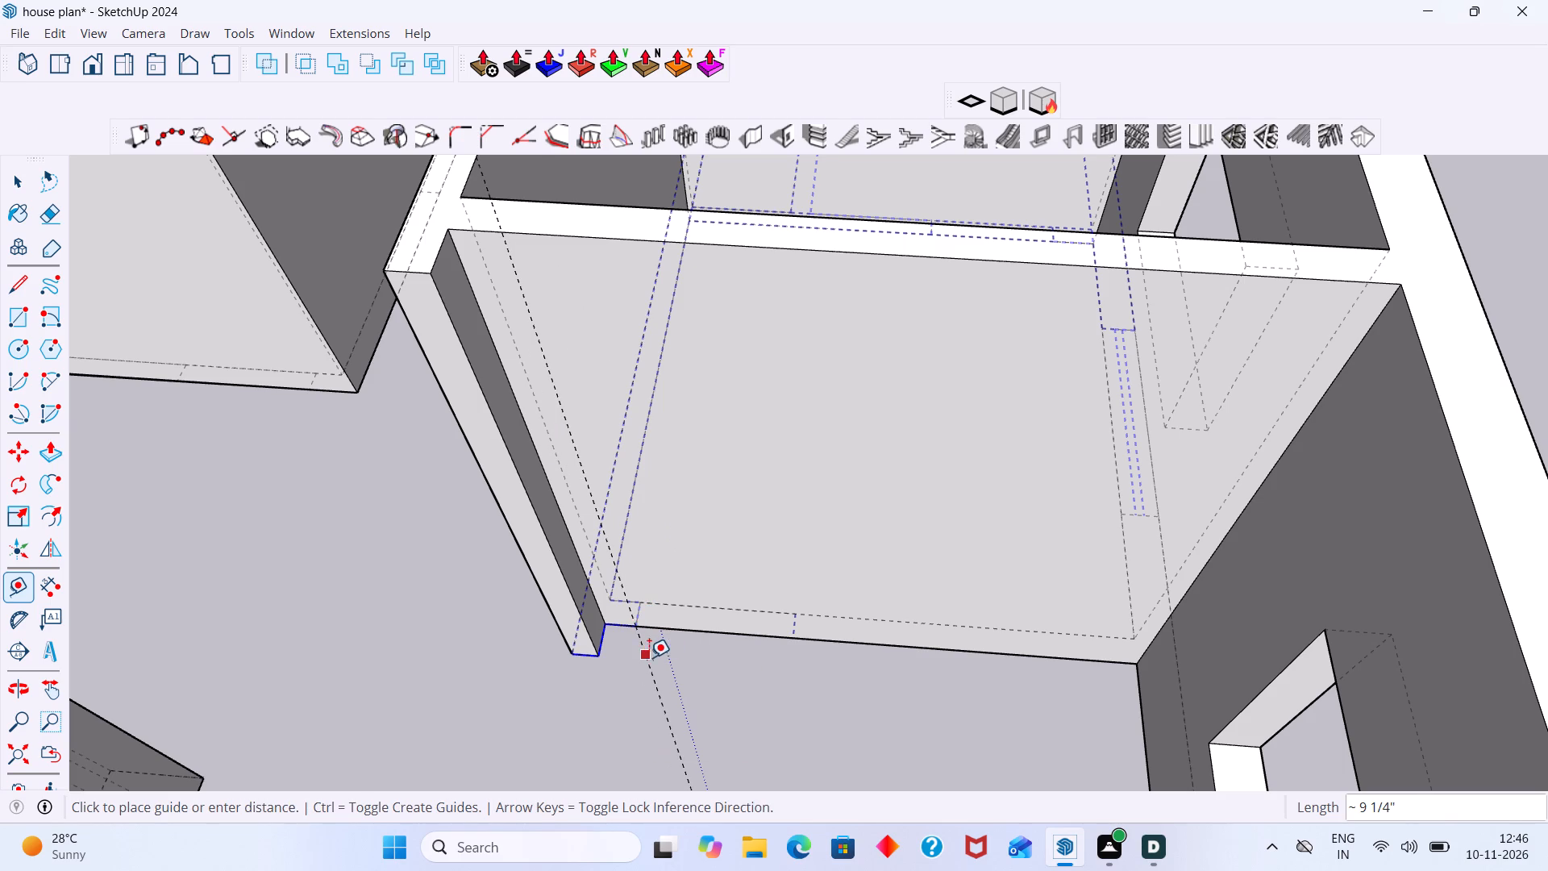
pyautogui.click(789, 636)
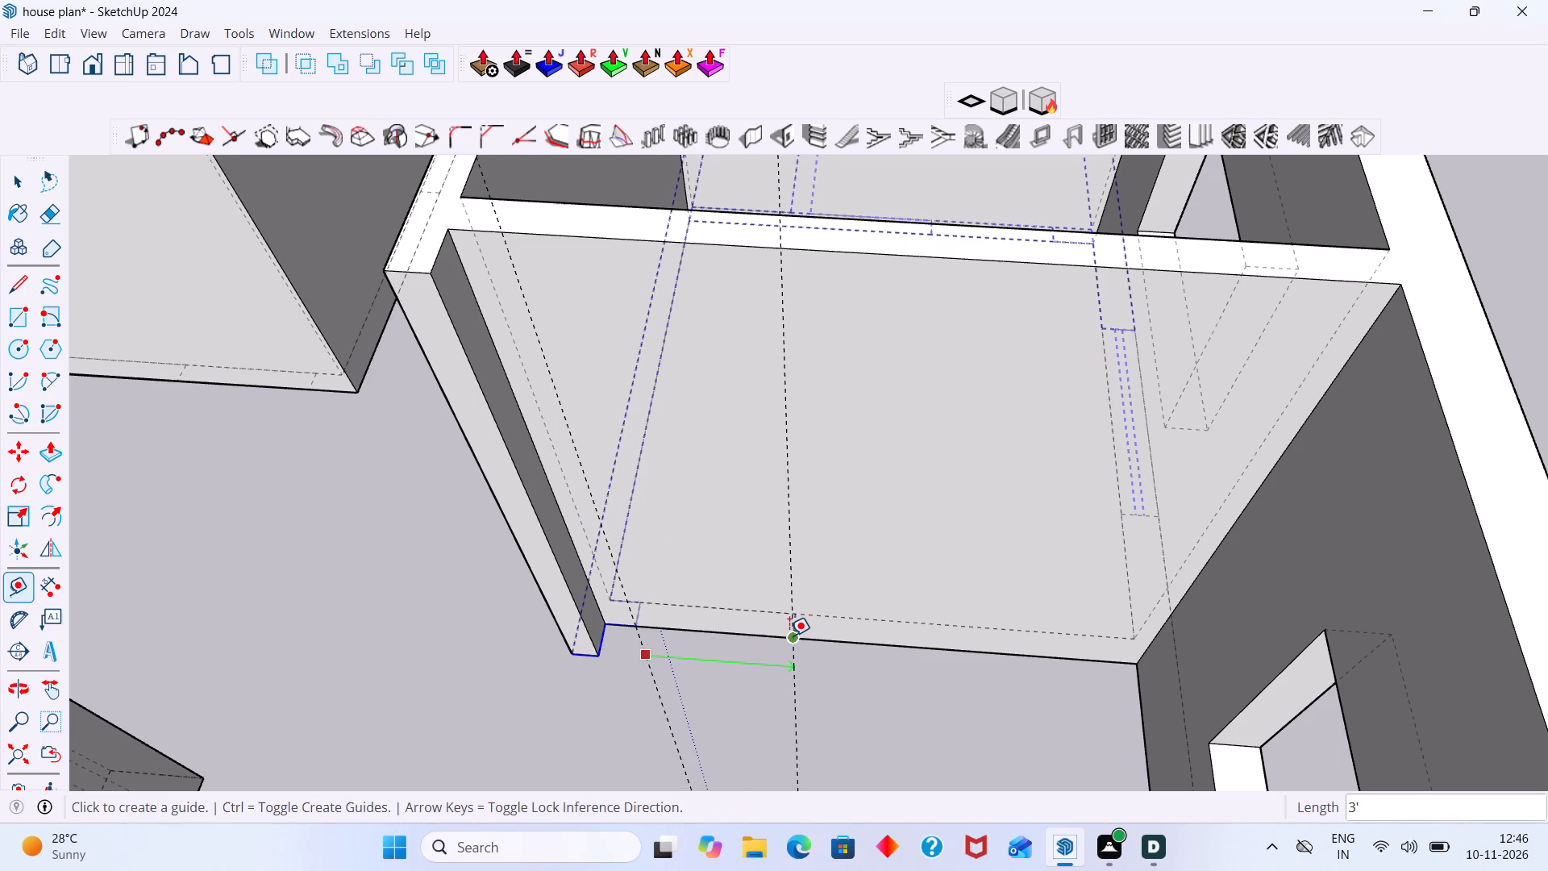
# Place a horizontal guide 7' above the partition wall's base edge to mark the door head.
pyautogui.click(753, 632)
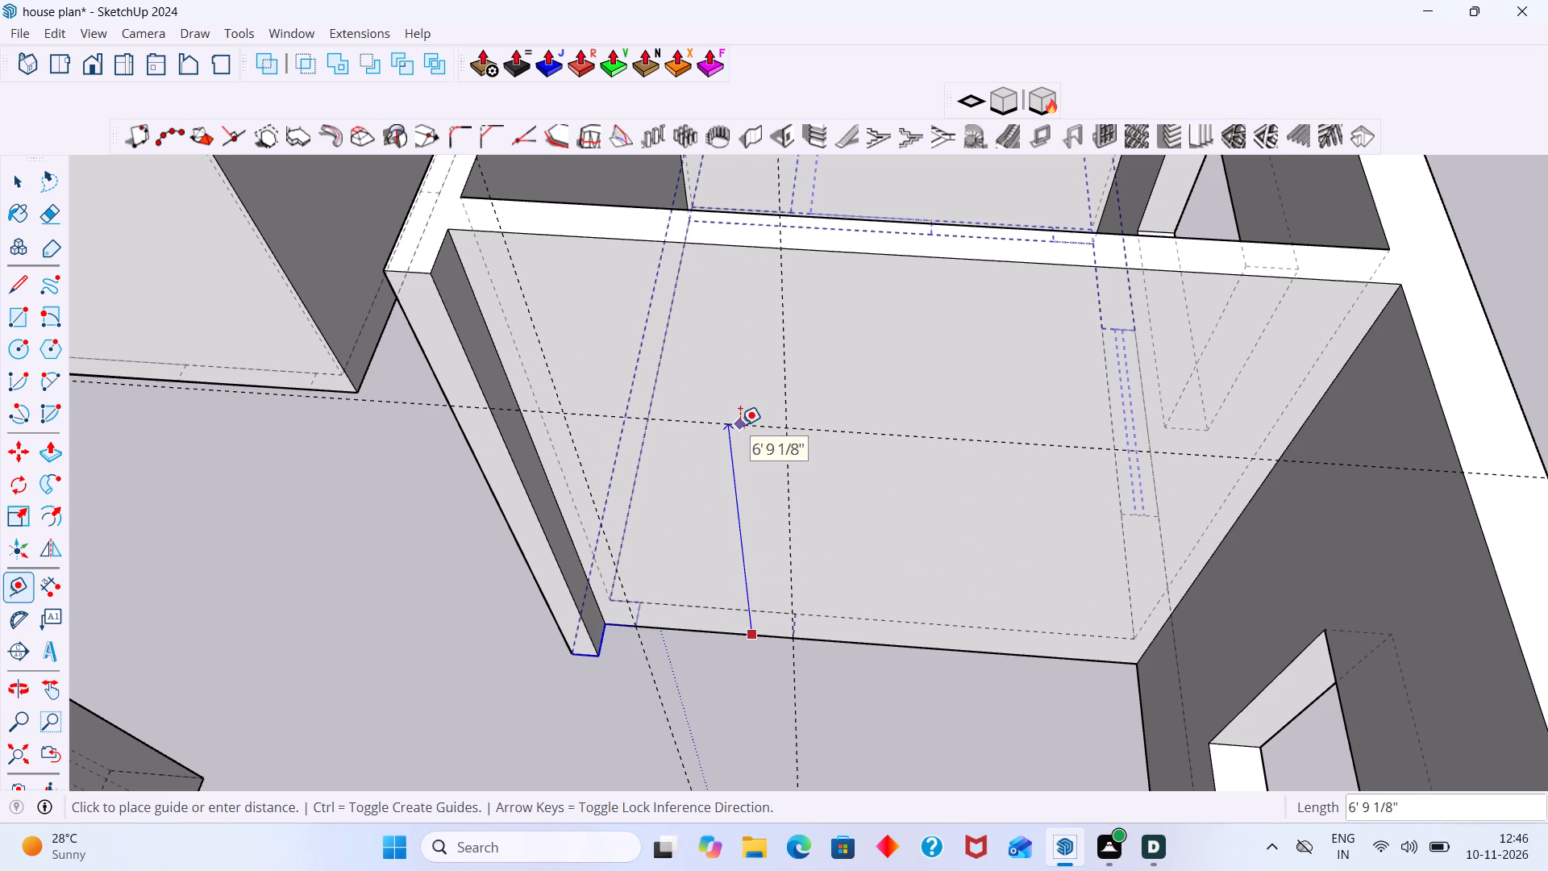
pyautogui.write("7'")
pyautogui.press('Return')
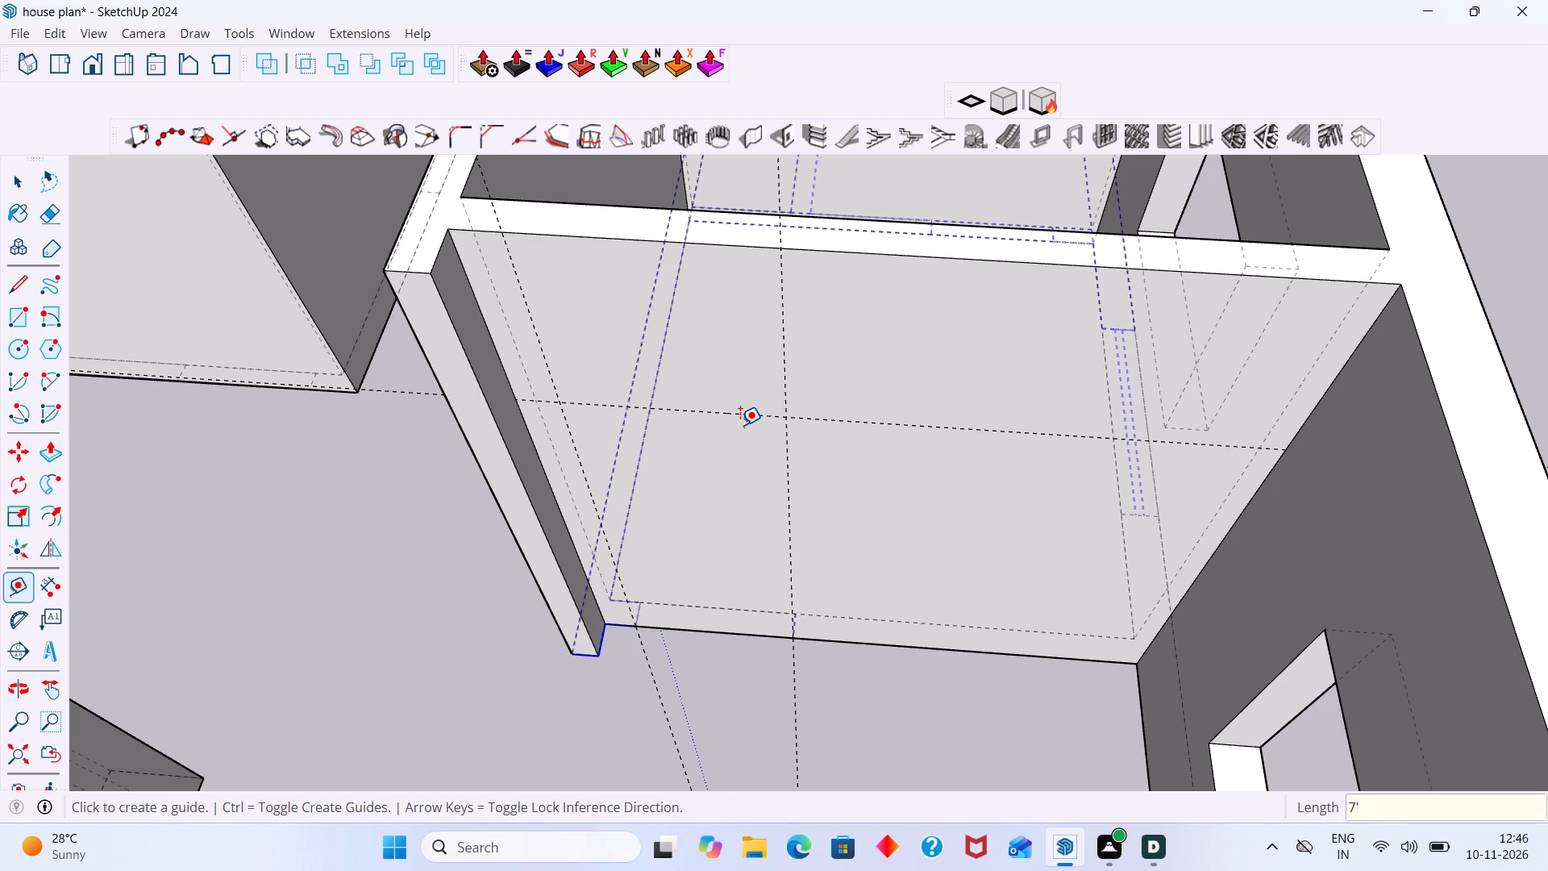
pyautogui.press('space')
# Turn off the display of hidden back edges.
pyautogui.scroll(-2, 789, 432)
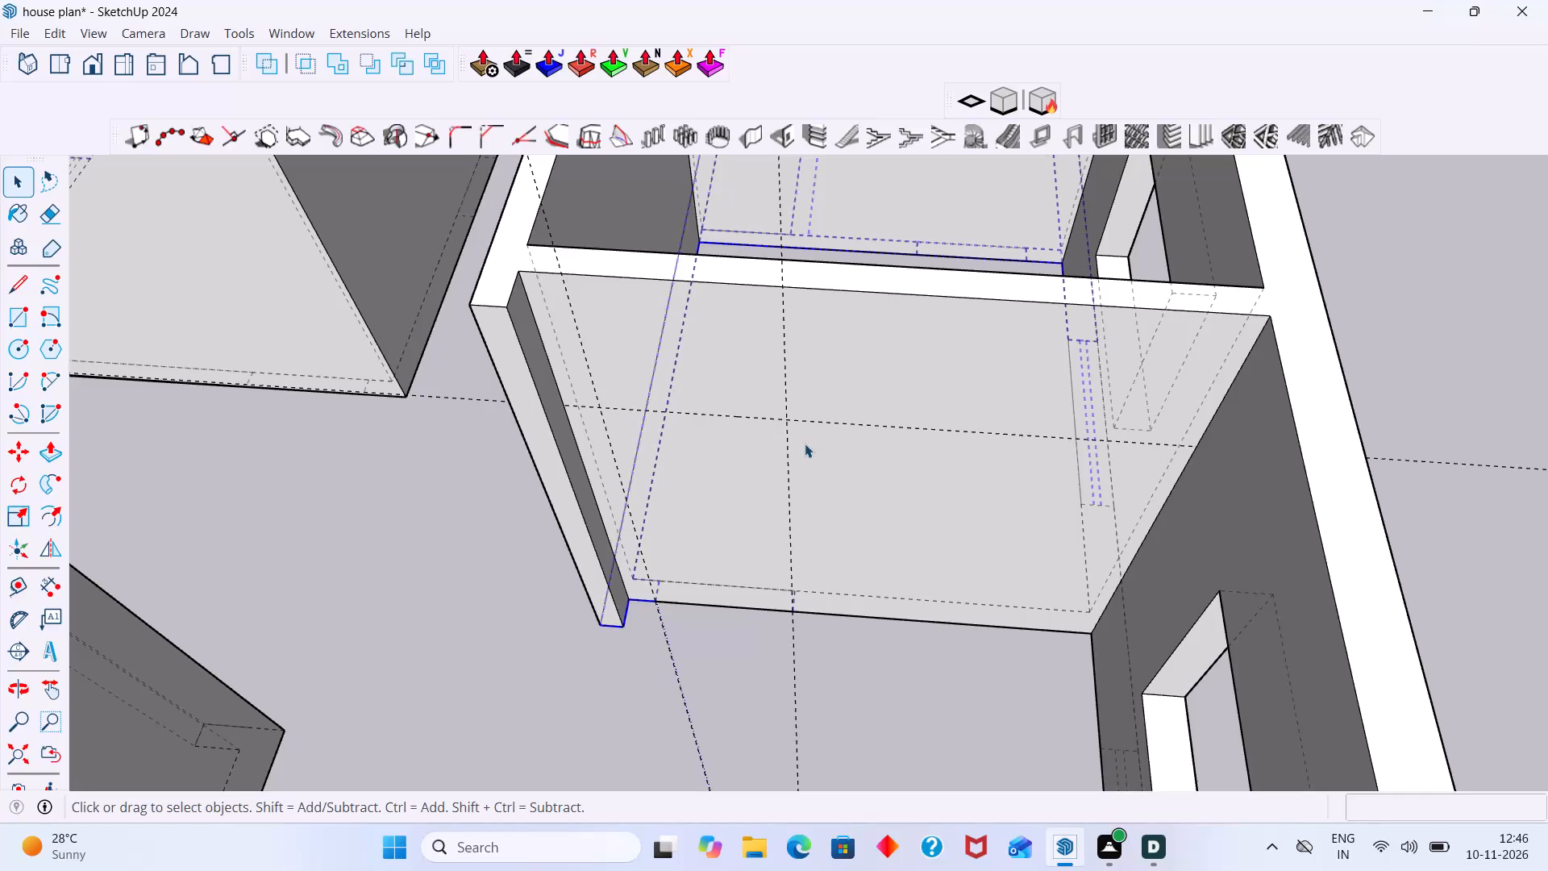
pyautogui.press('k')
pyautogui.scroll(-2, 790, 481)
pyautogui.moveTo(786, 496); pyautogui.dragTo(793, 388, button='middle')
pyautogui.moveTo(789, 390); pyautogui.dragTo(802, 399, button='middle')
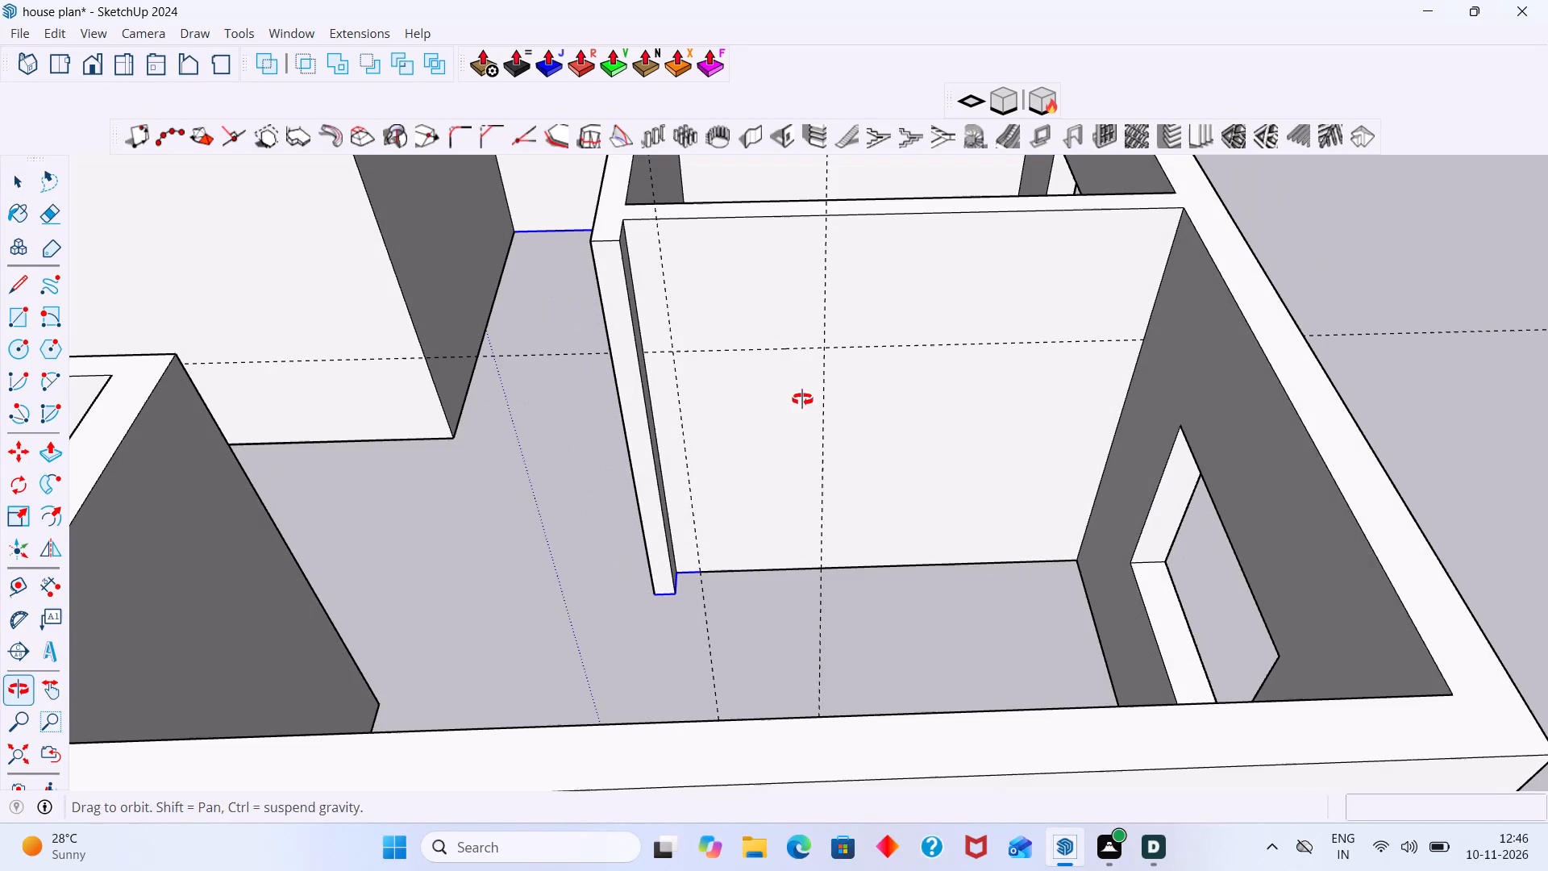
pyautogui.moveTo(802, 399); pyautogui.dragTo(833, 419, button='middle')
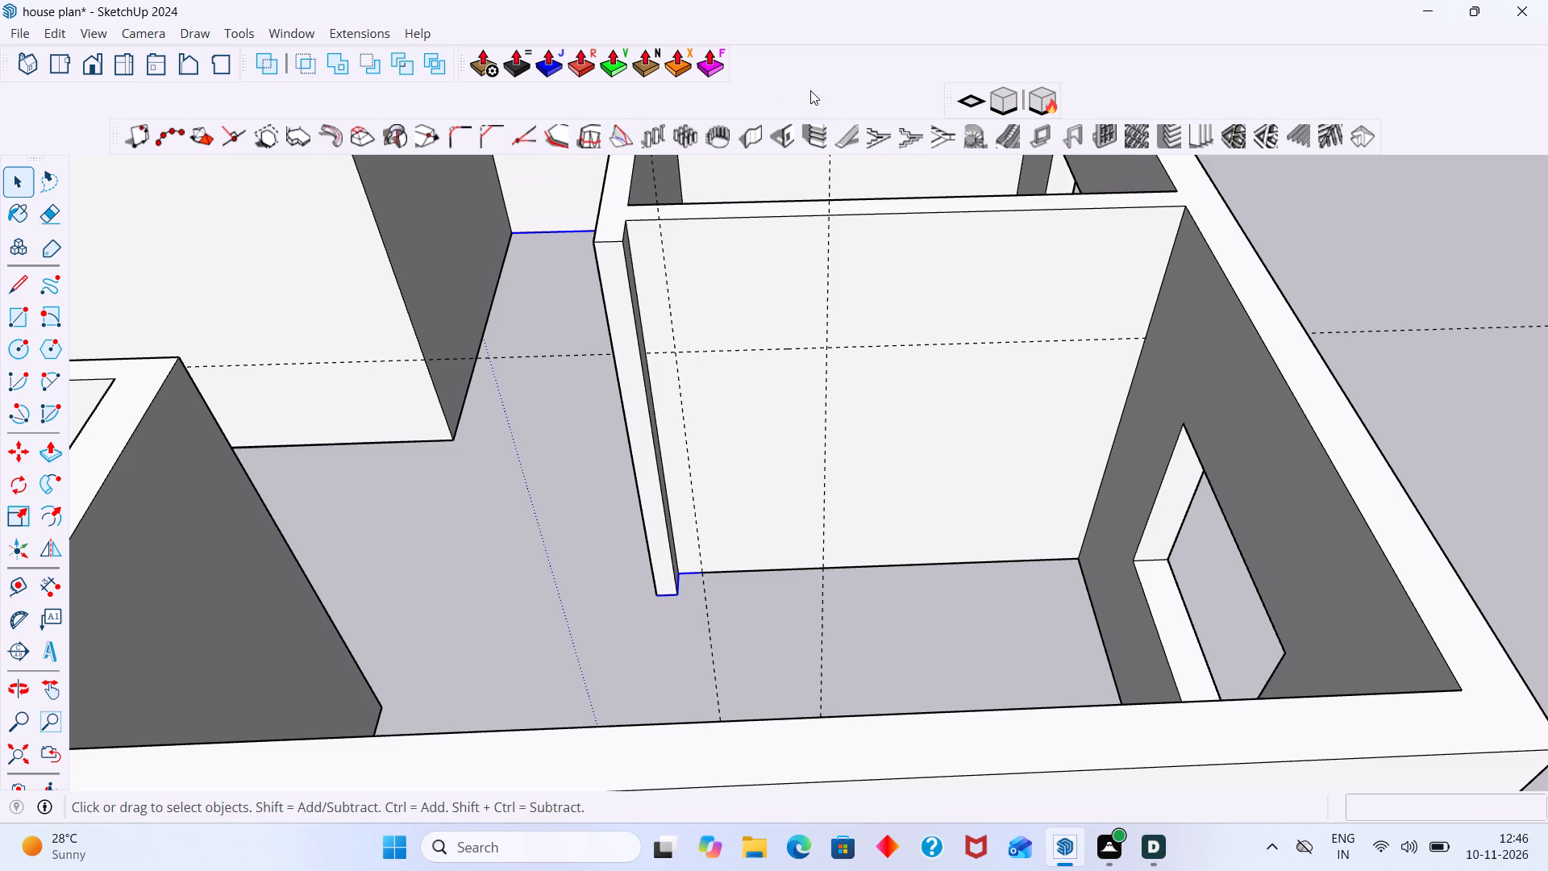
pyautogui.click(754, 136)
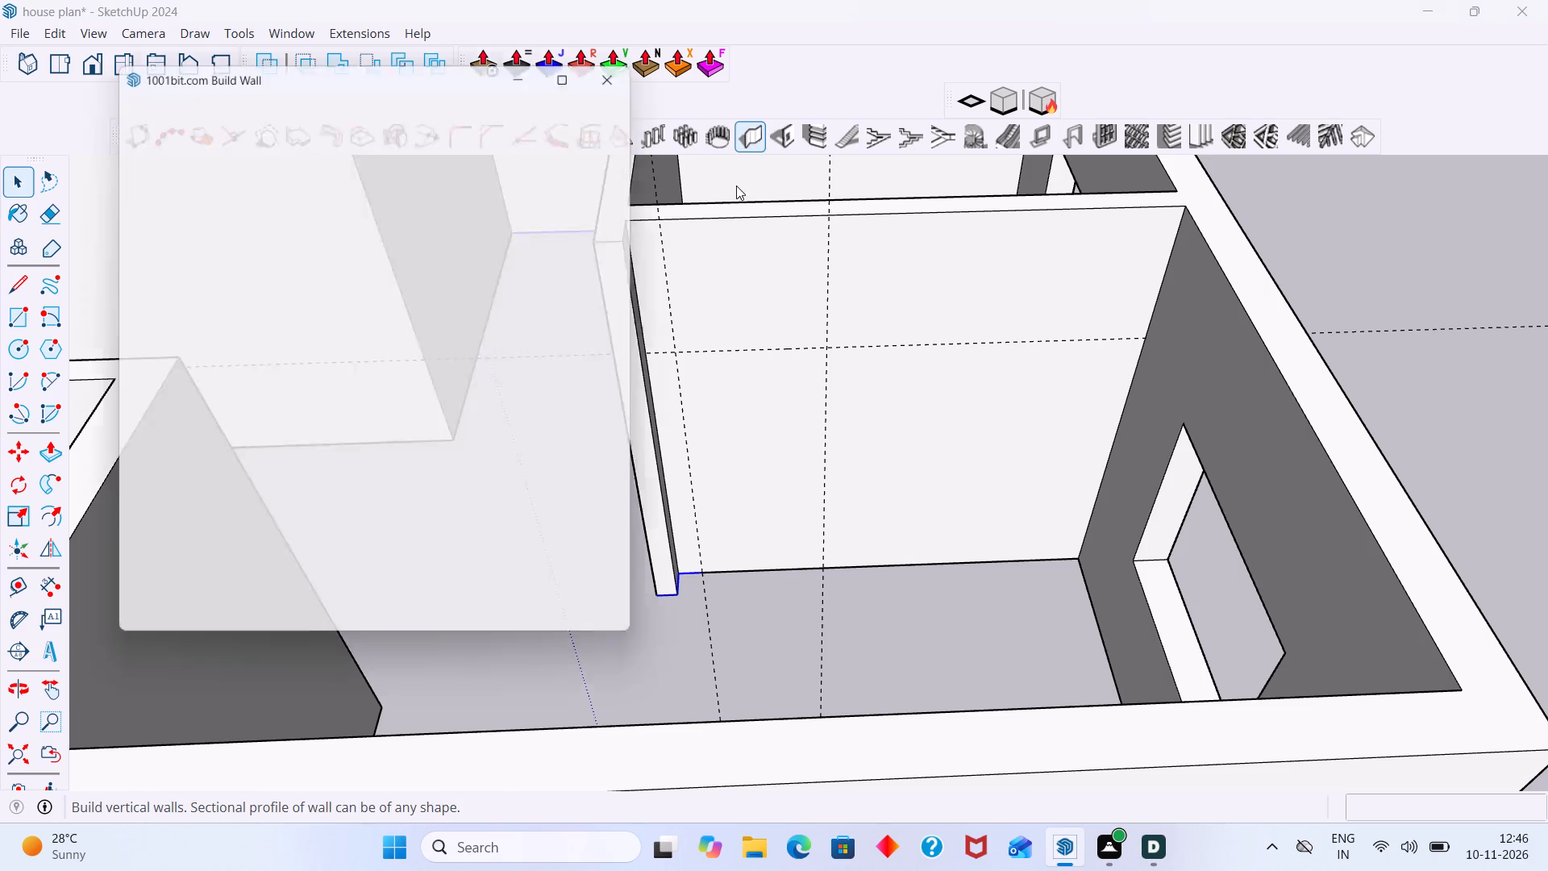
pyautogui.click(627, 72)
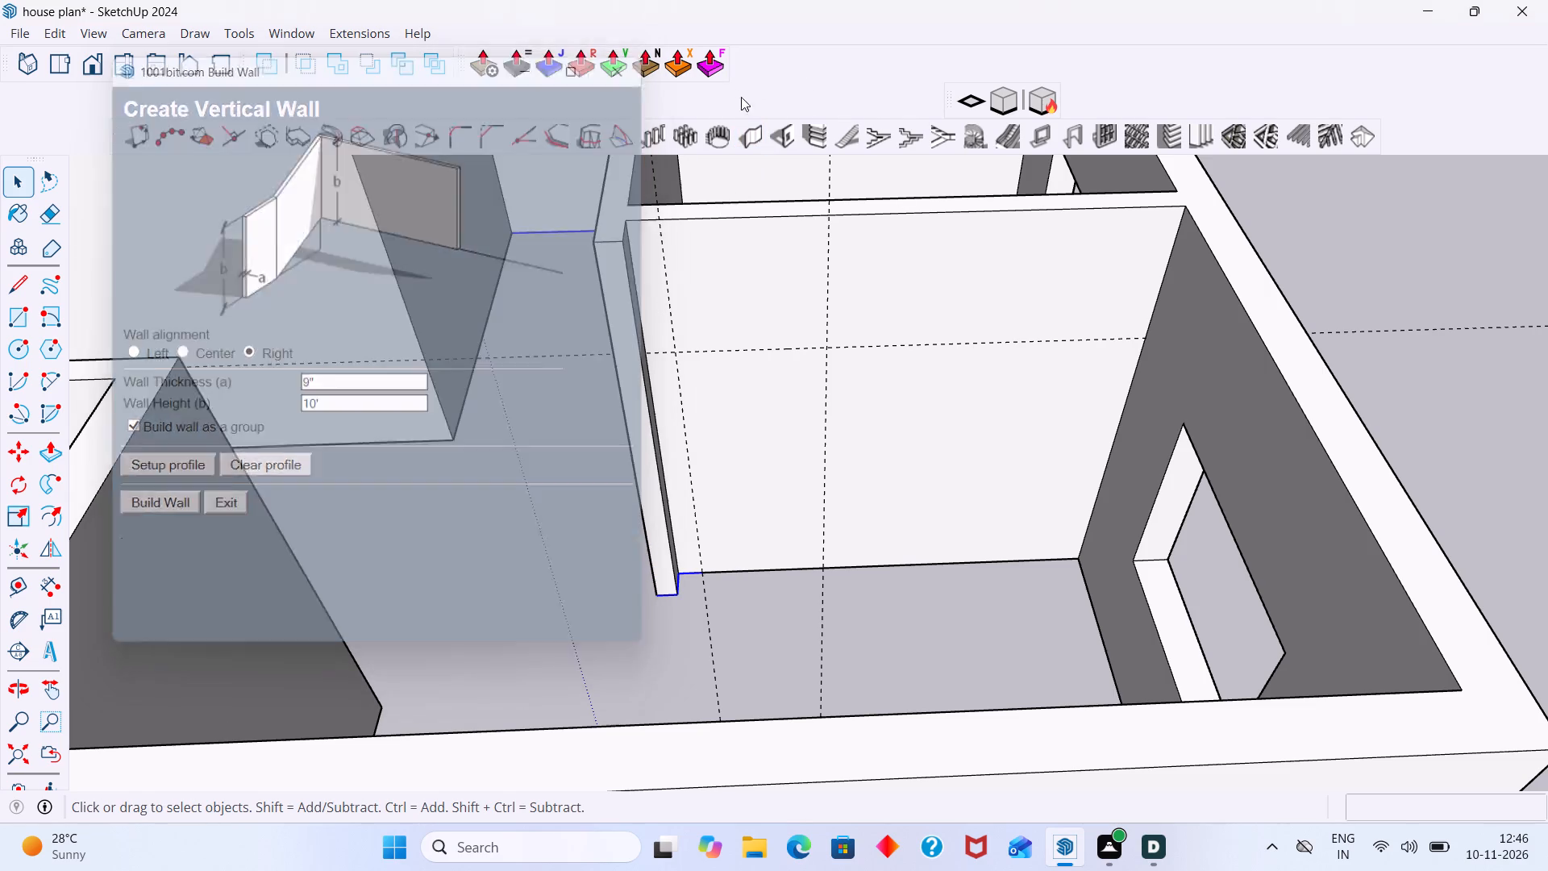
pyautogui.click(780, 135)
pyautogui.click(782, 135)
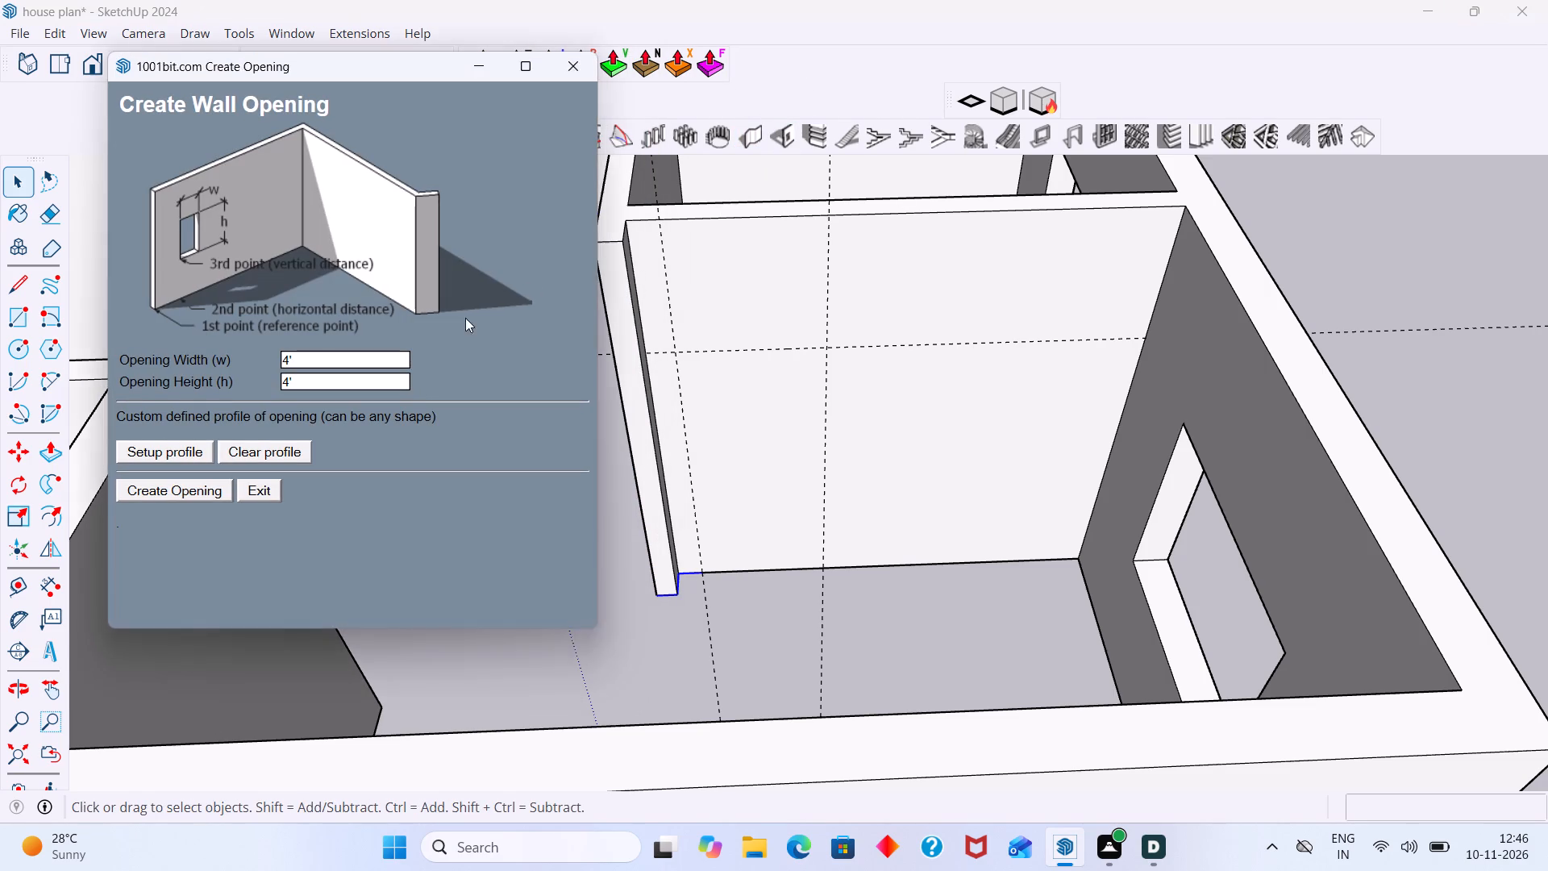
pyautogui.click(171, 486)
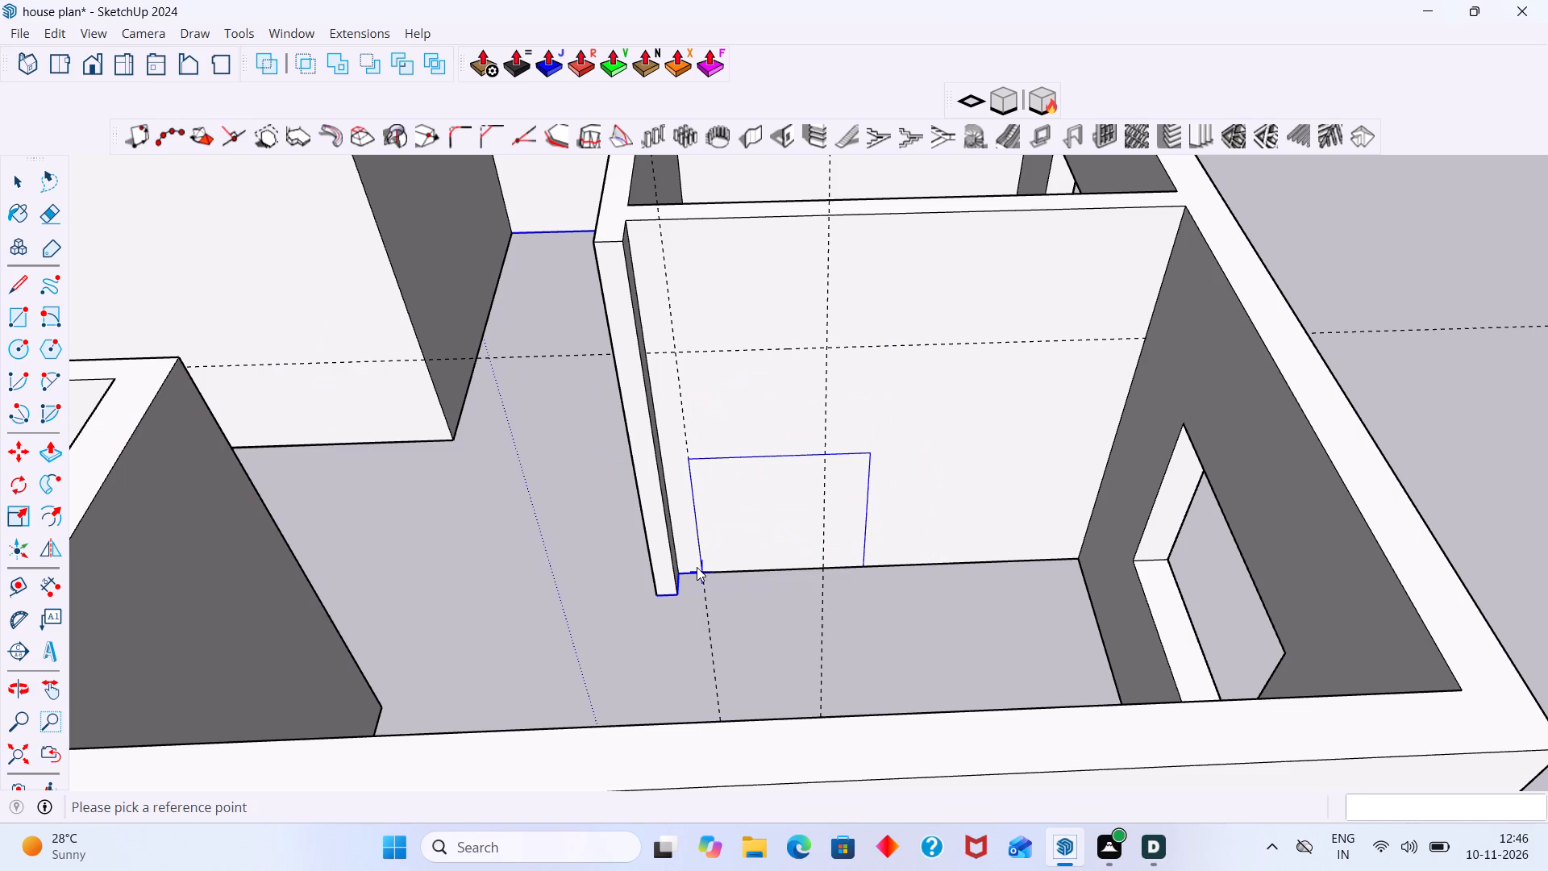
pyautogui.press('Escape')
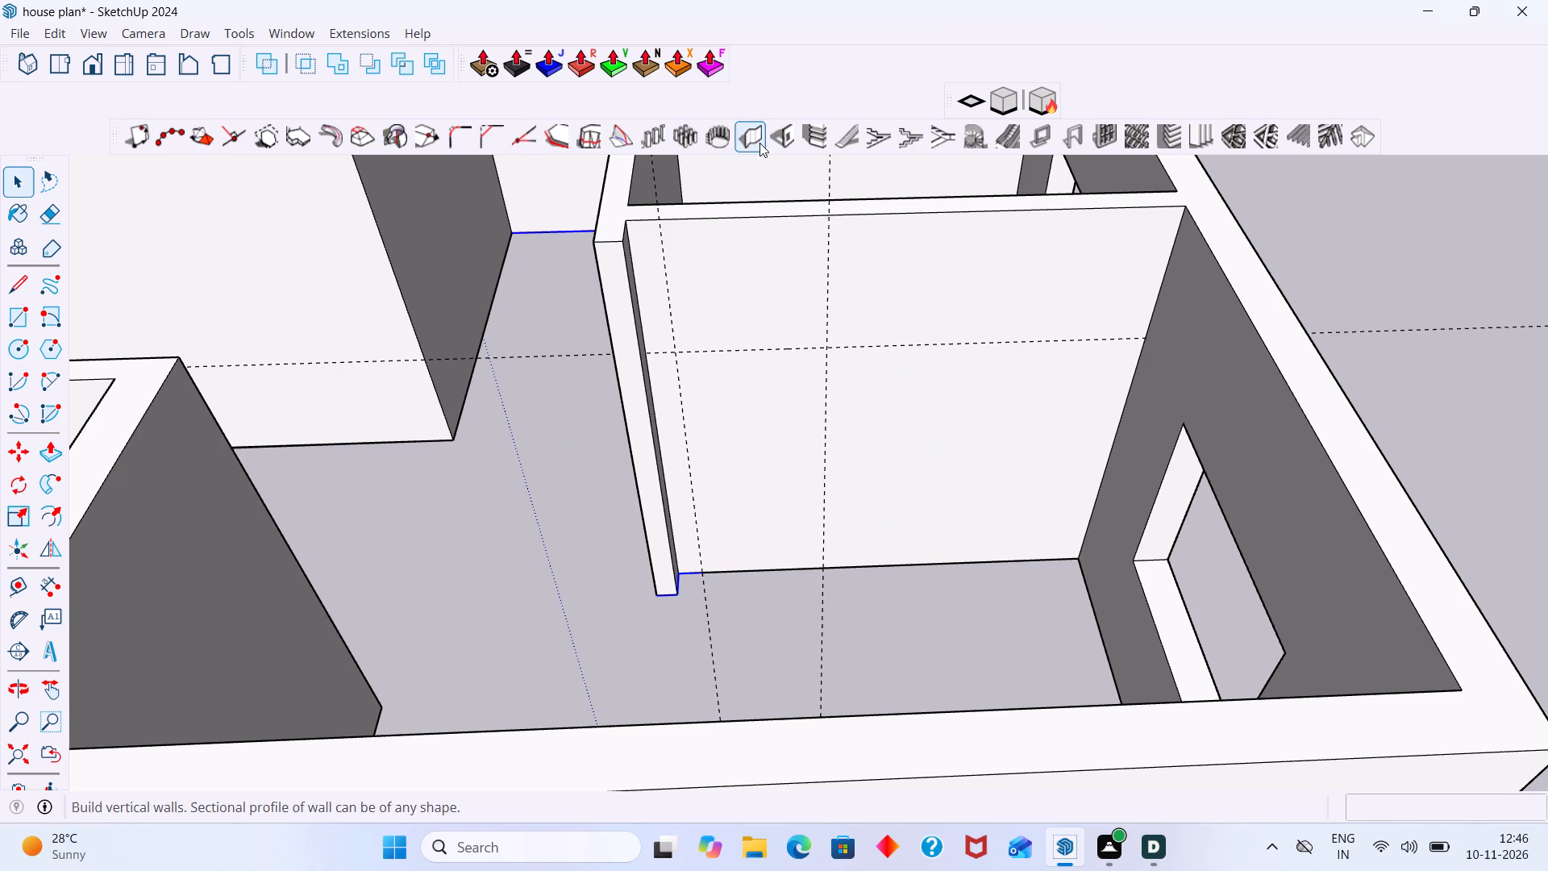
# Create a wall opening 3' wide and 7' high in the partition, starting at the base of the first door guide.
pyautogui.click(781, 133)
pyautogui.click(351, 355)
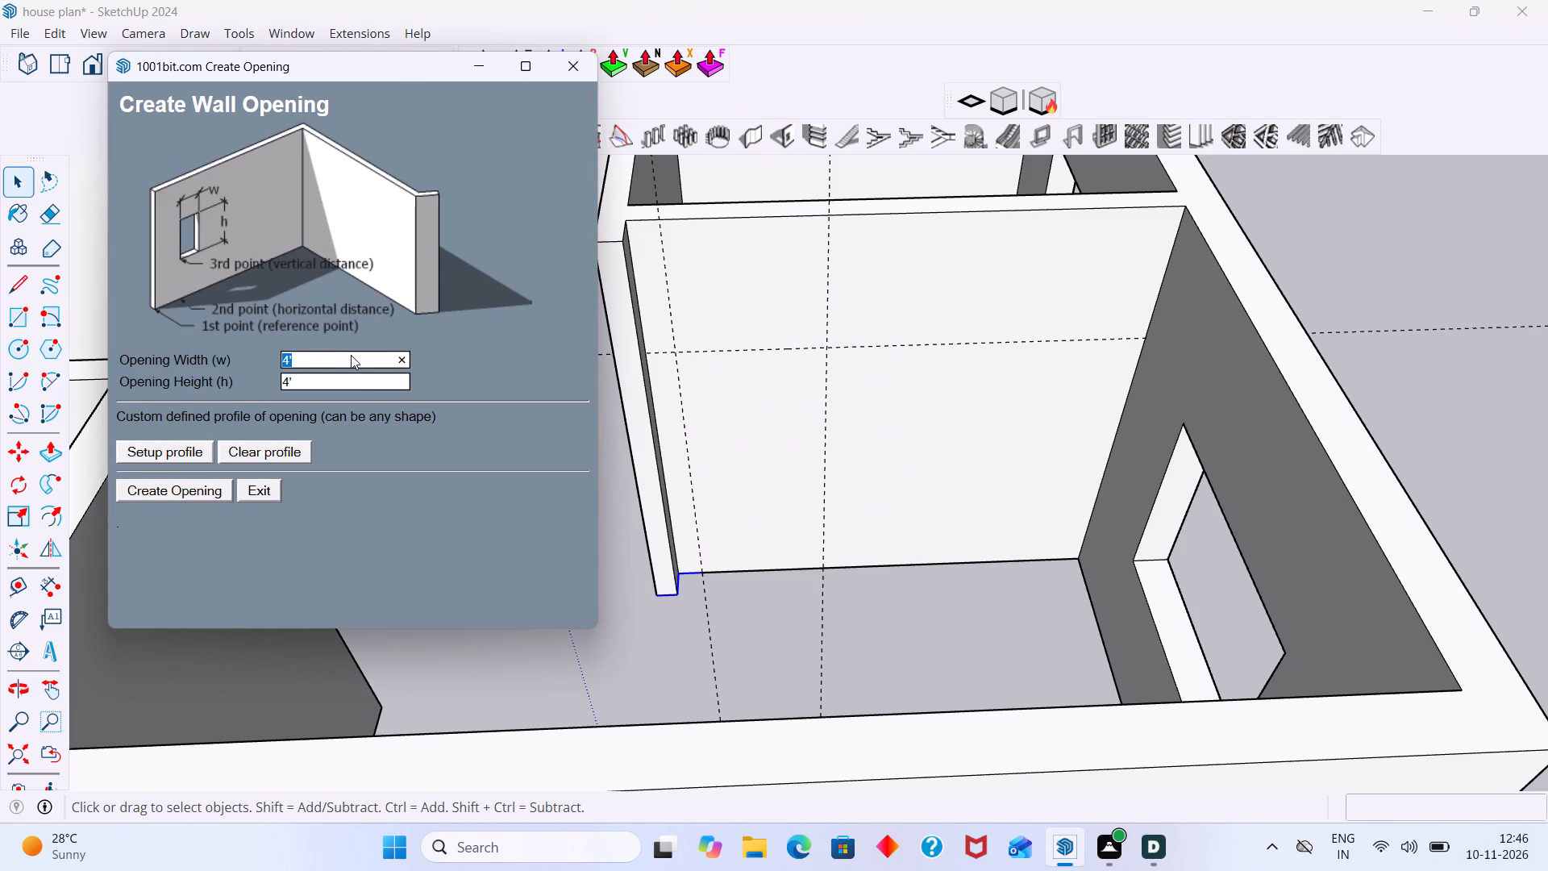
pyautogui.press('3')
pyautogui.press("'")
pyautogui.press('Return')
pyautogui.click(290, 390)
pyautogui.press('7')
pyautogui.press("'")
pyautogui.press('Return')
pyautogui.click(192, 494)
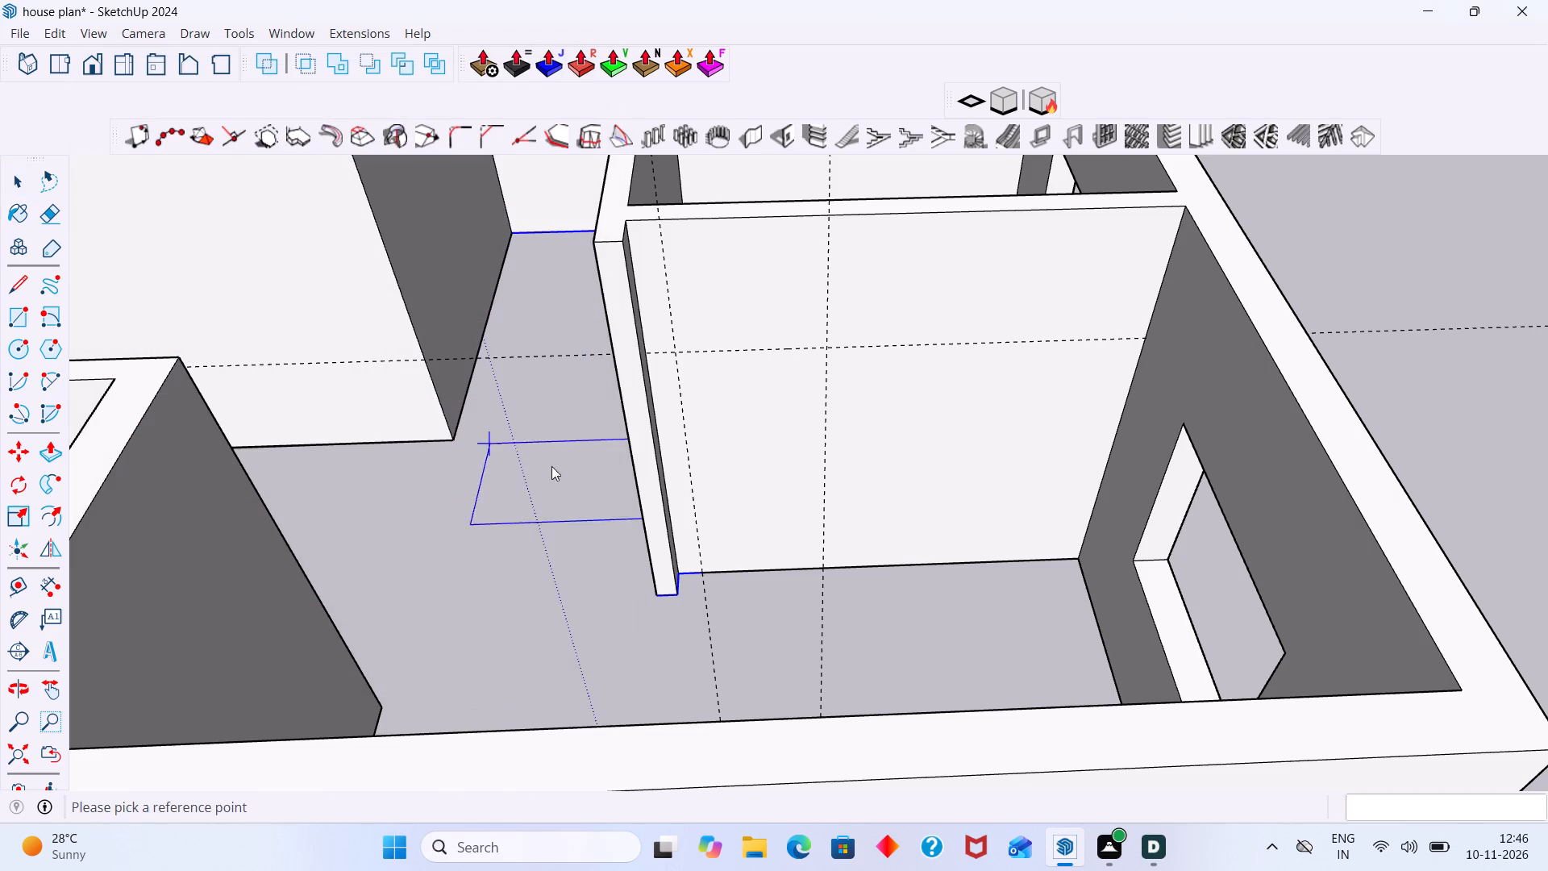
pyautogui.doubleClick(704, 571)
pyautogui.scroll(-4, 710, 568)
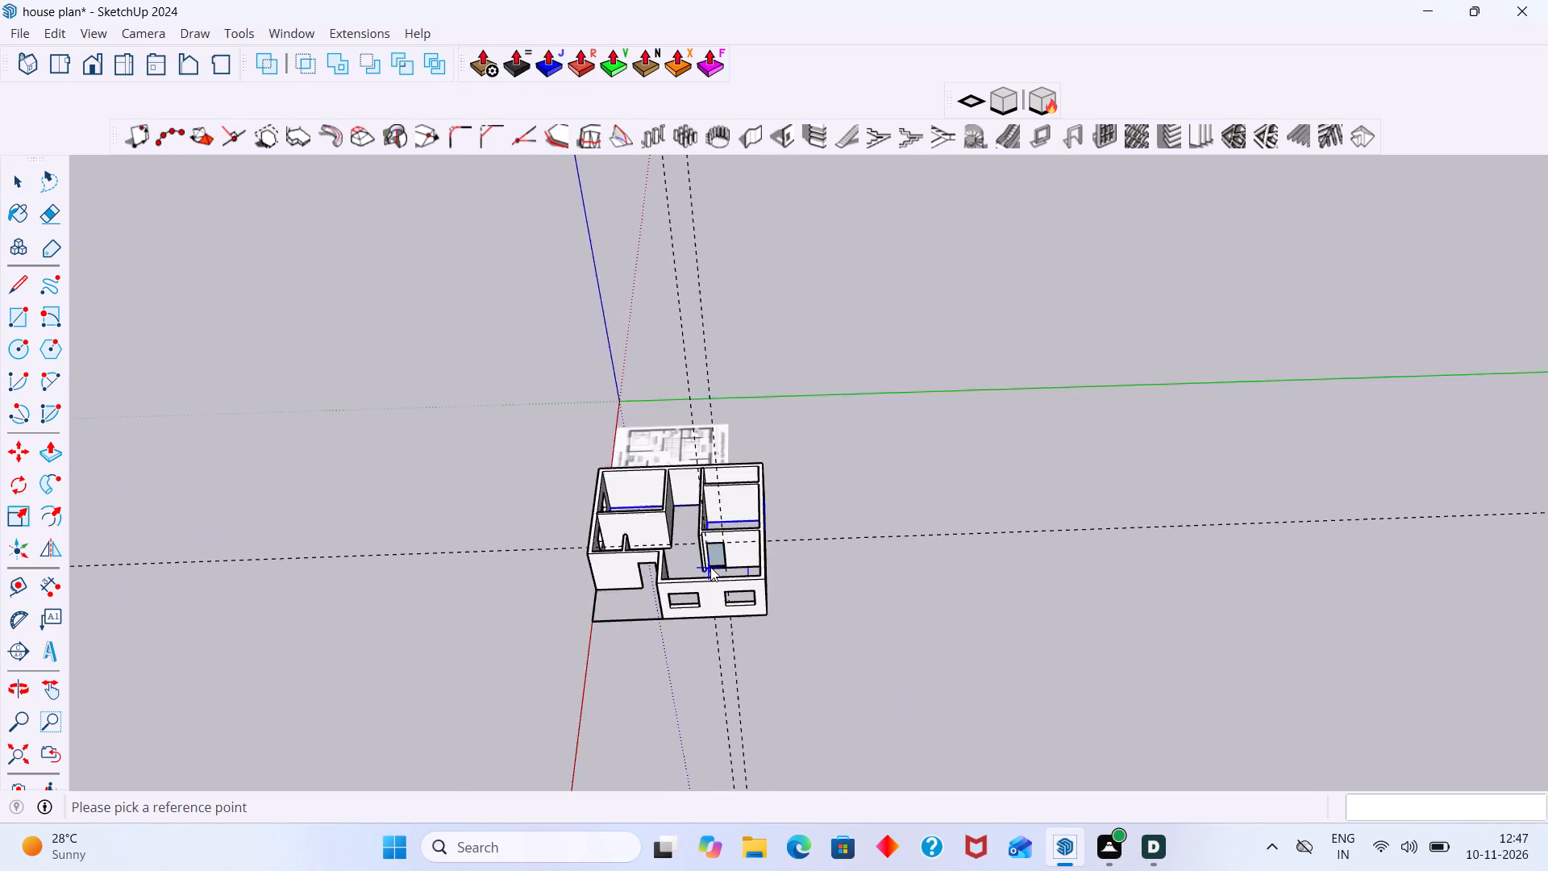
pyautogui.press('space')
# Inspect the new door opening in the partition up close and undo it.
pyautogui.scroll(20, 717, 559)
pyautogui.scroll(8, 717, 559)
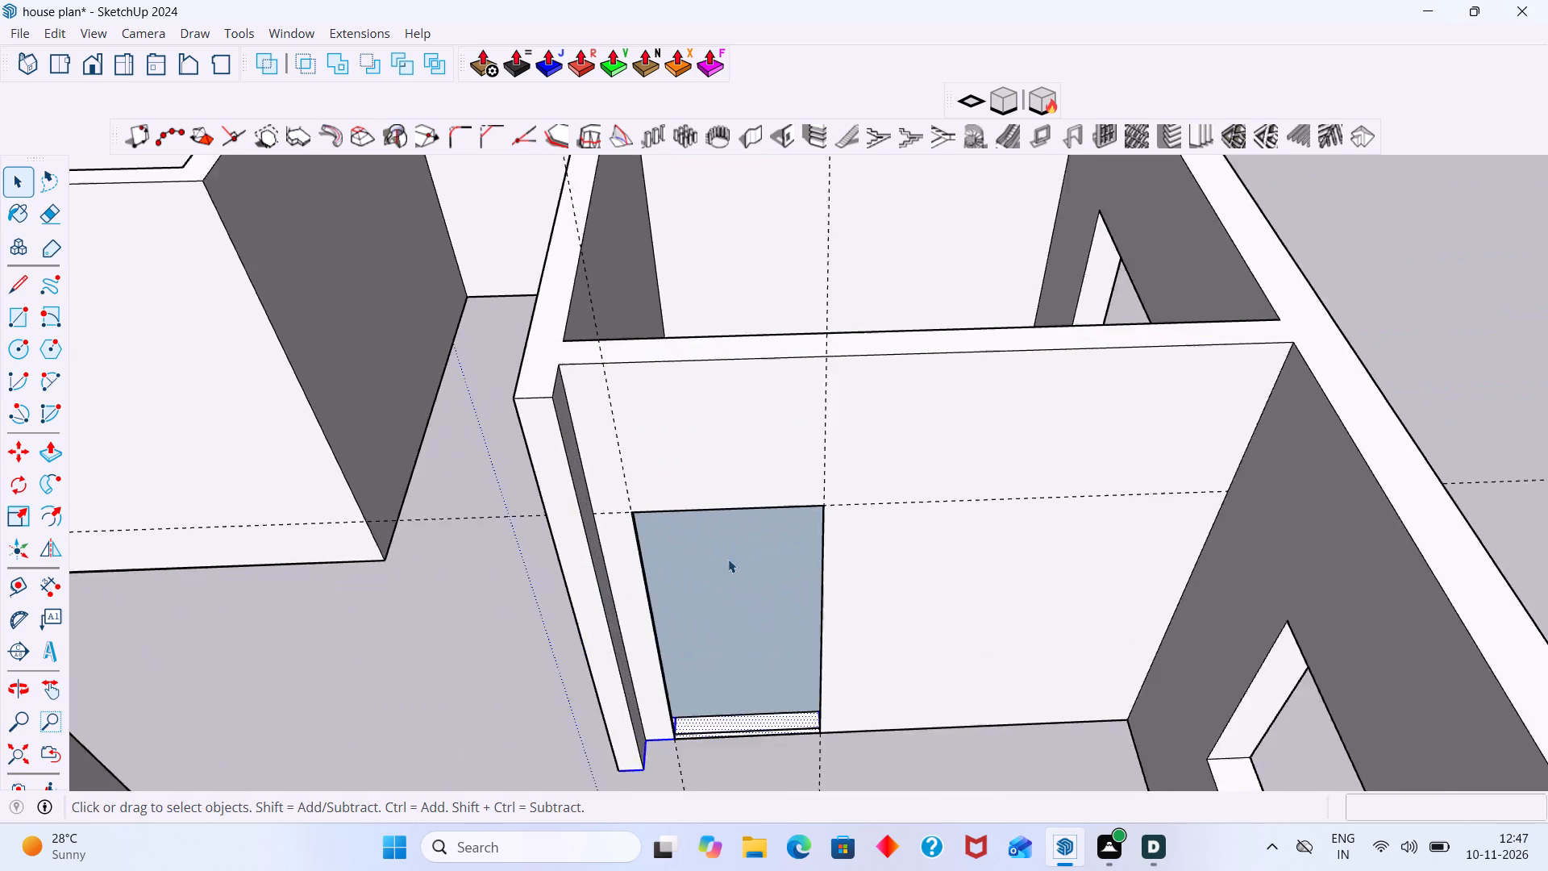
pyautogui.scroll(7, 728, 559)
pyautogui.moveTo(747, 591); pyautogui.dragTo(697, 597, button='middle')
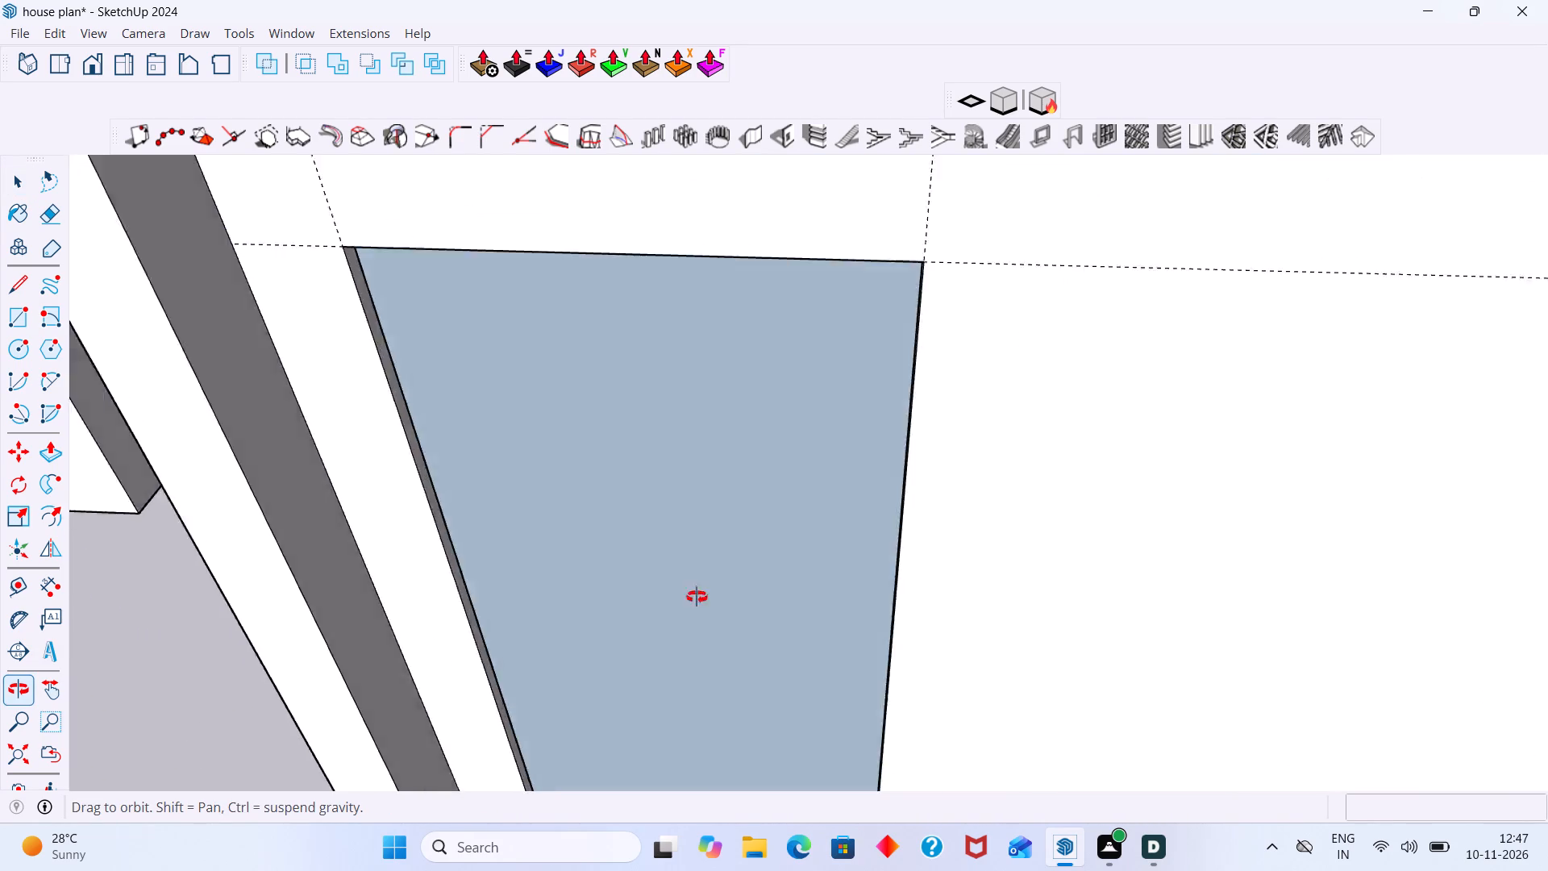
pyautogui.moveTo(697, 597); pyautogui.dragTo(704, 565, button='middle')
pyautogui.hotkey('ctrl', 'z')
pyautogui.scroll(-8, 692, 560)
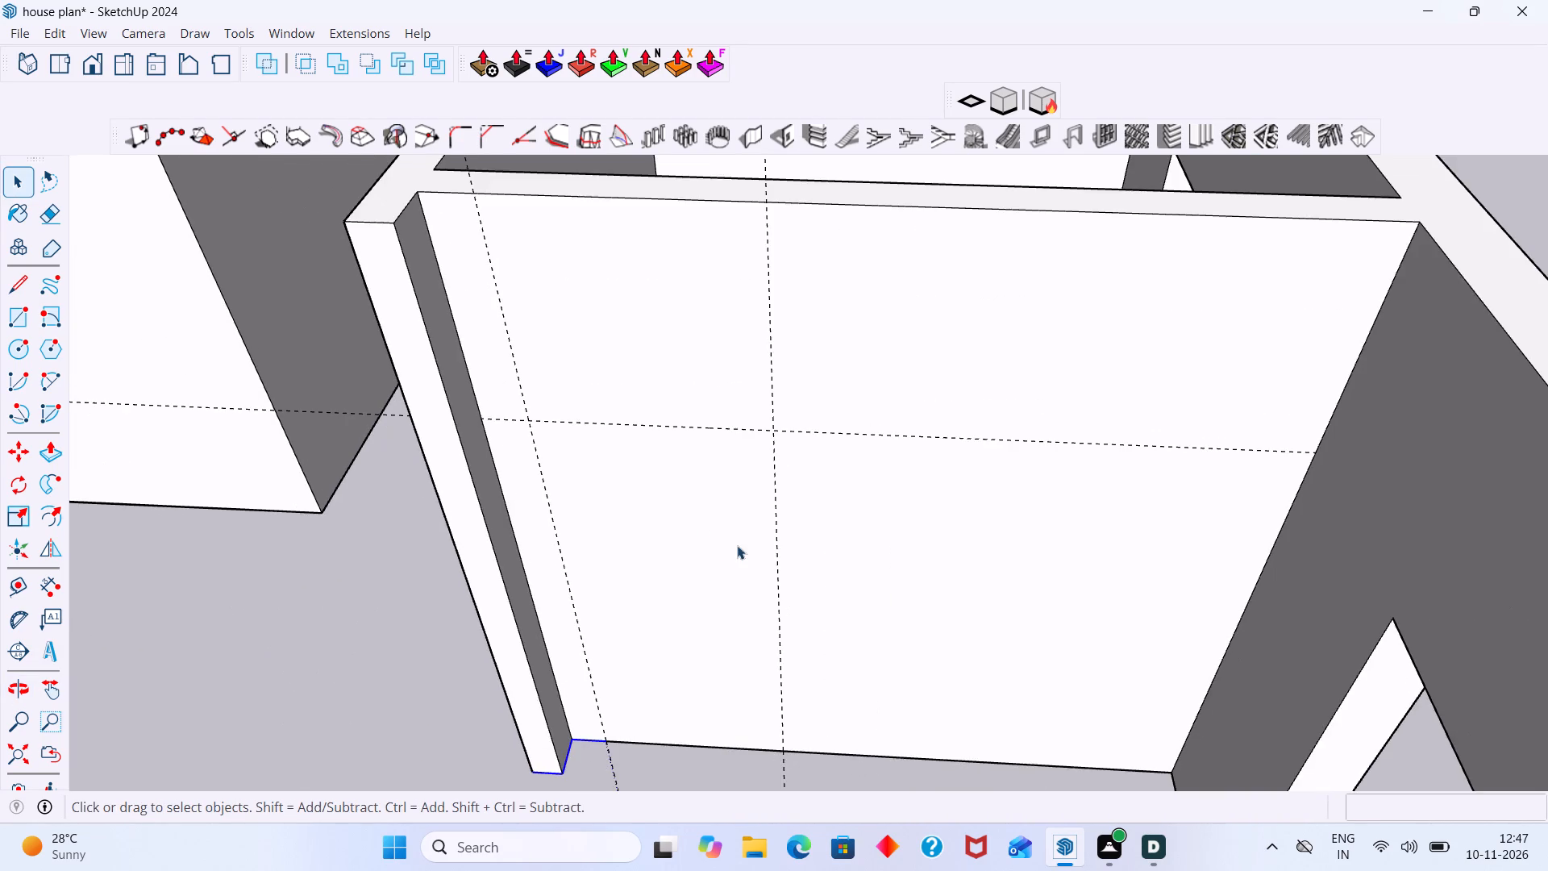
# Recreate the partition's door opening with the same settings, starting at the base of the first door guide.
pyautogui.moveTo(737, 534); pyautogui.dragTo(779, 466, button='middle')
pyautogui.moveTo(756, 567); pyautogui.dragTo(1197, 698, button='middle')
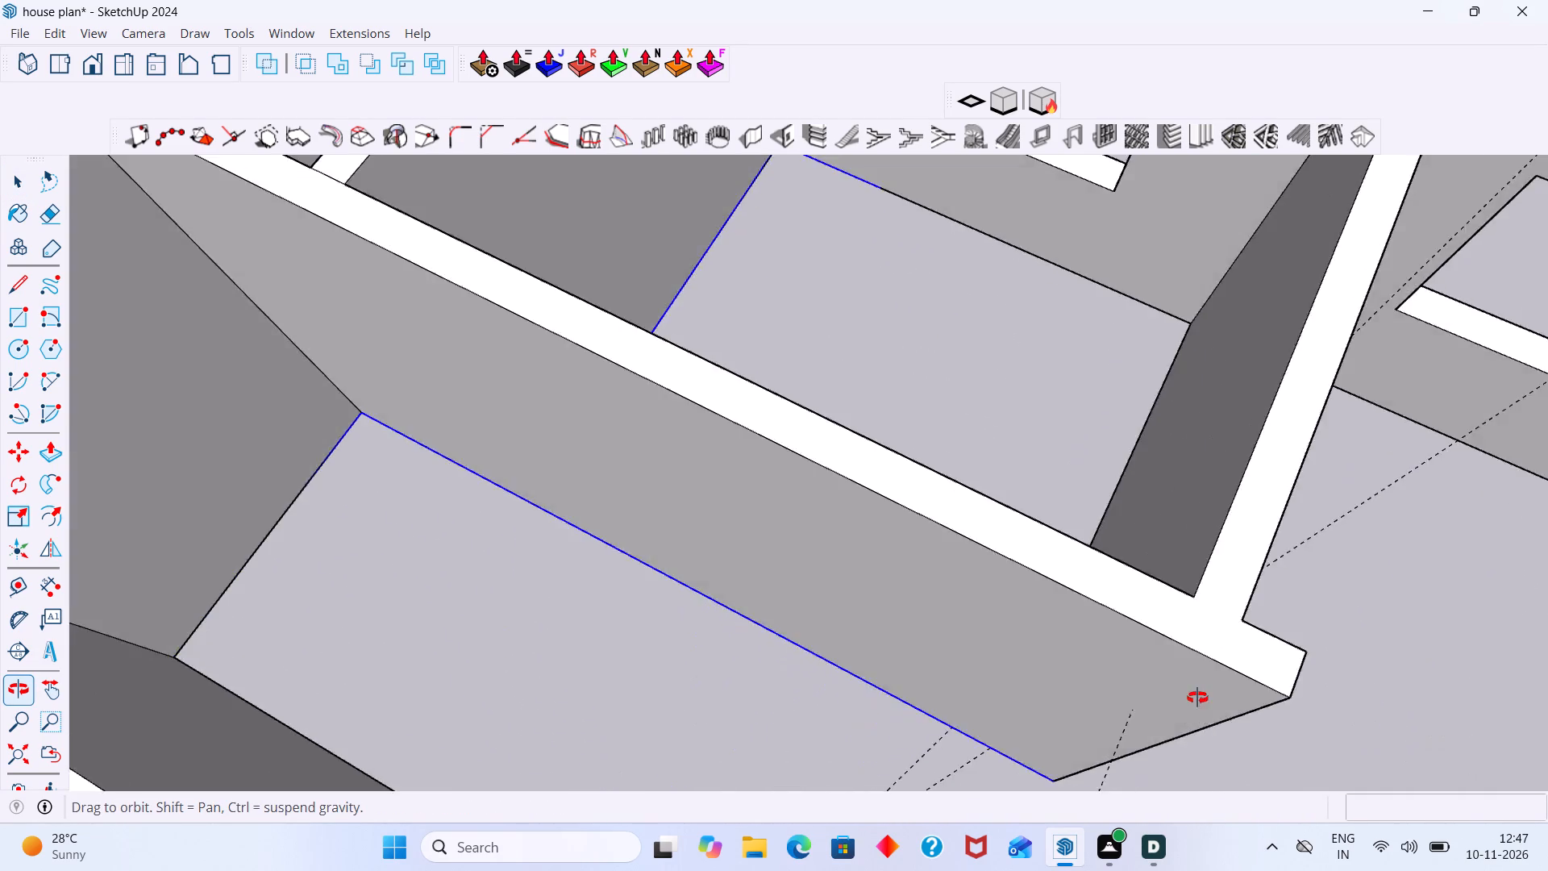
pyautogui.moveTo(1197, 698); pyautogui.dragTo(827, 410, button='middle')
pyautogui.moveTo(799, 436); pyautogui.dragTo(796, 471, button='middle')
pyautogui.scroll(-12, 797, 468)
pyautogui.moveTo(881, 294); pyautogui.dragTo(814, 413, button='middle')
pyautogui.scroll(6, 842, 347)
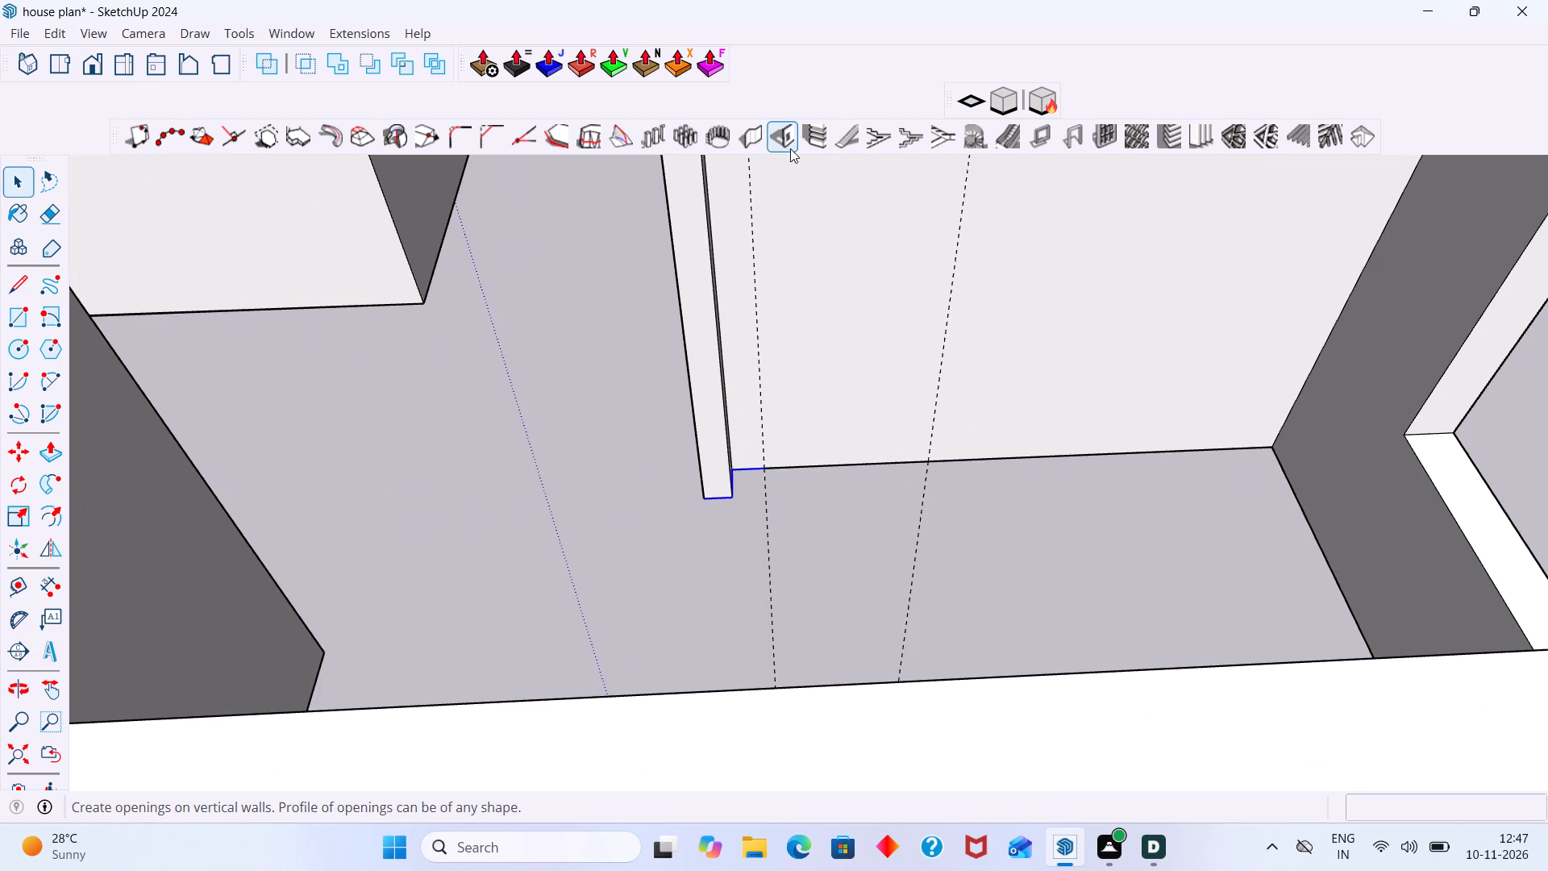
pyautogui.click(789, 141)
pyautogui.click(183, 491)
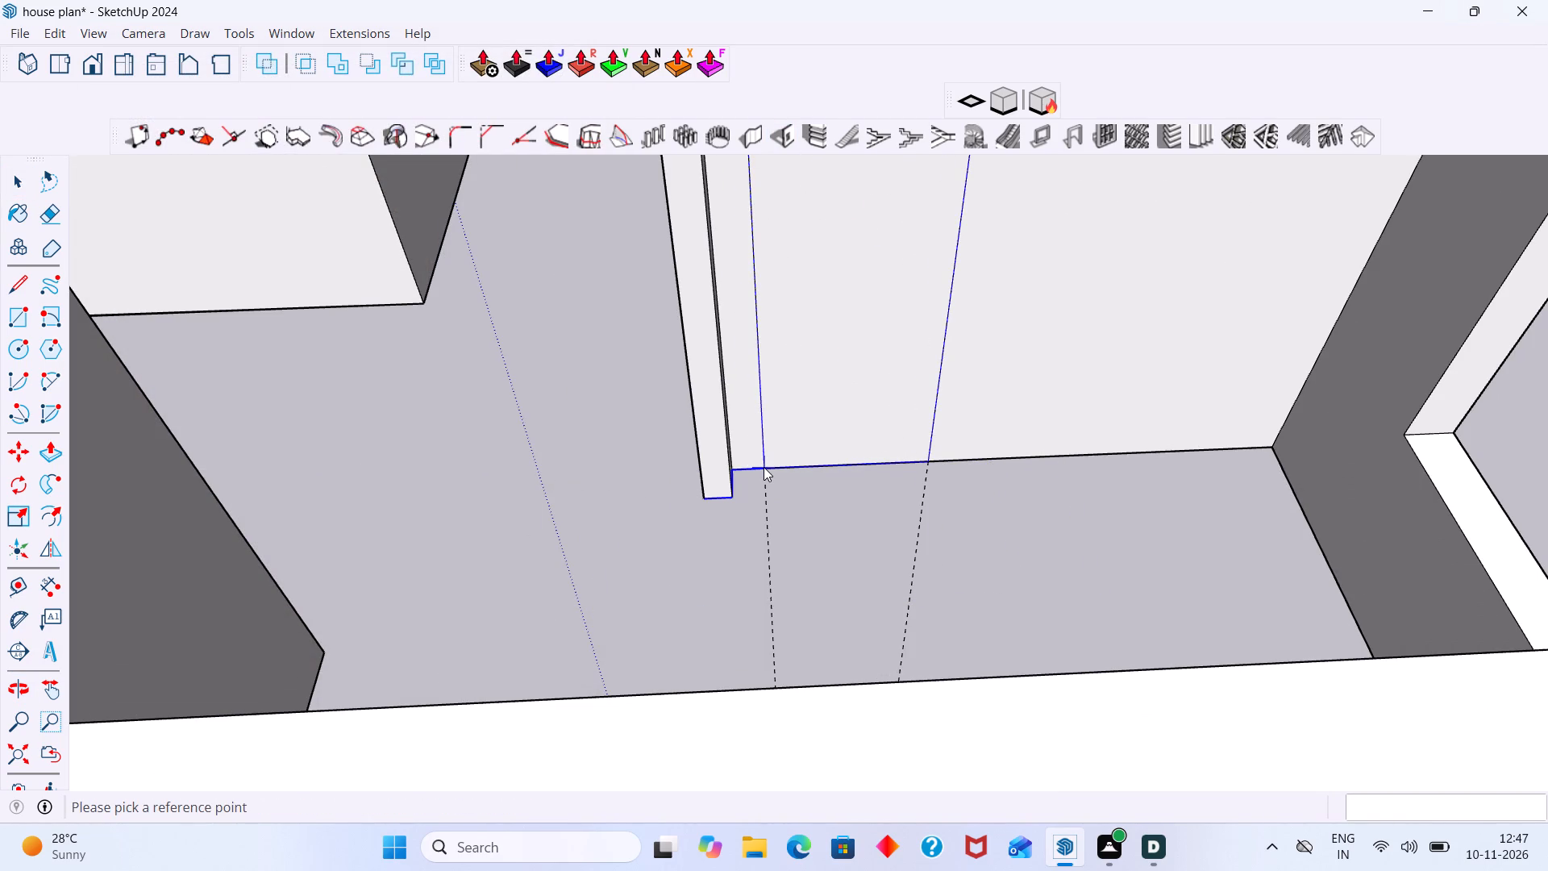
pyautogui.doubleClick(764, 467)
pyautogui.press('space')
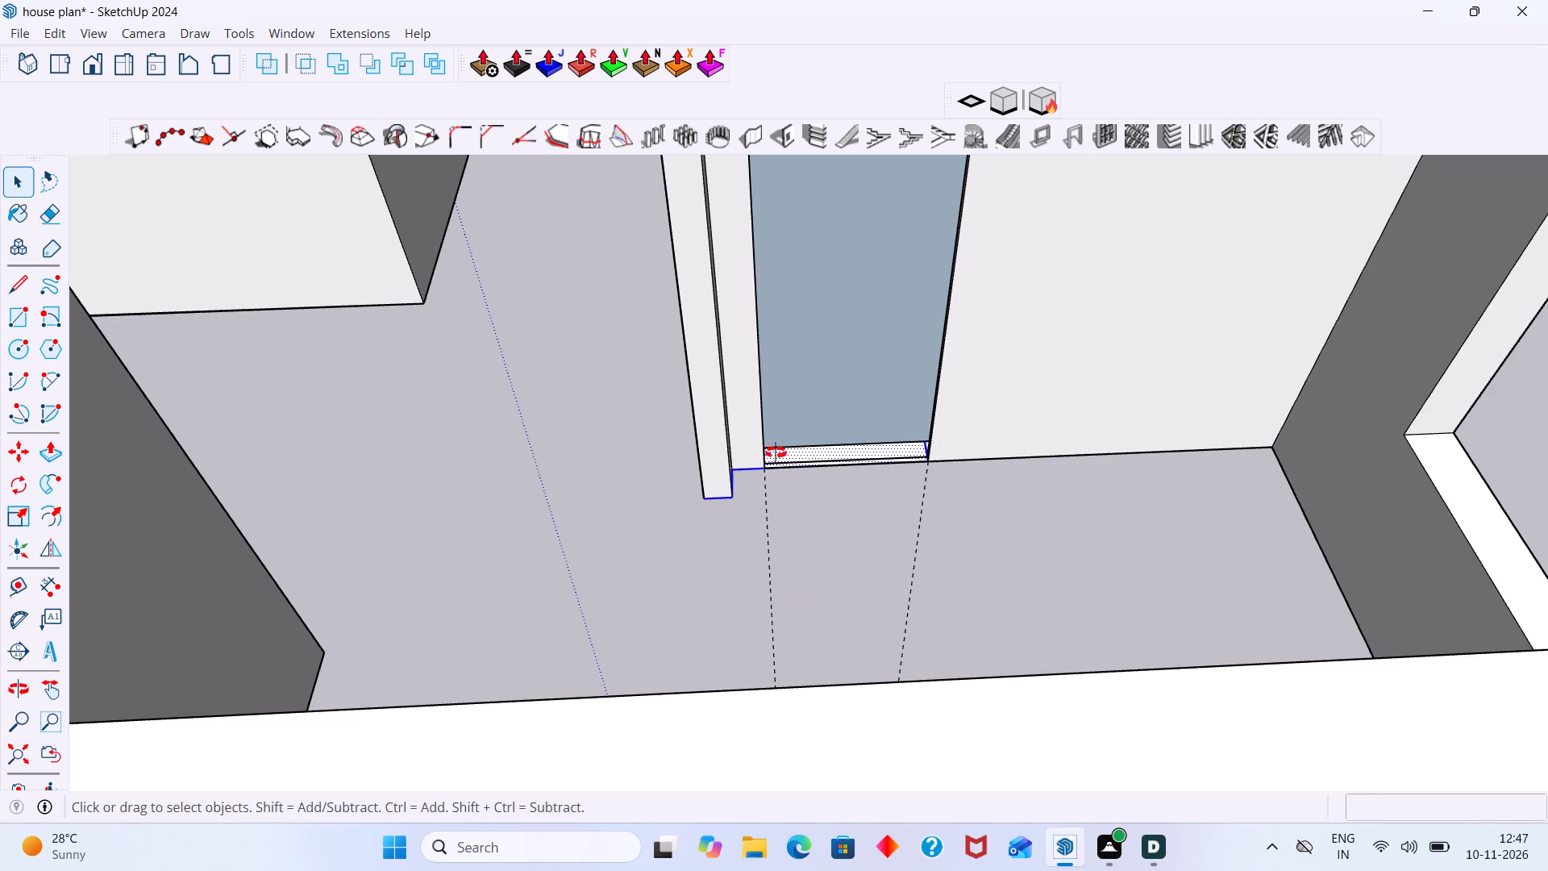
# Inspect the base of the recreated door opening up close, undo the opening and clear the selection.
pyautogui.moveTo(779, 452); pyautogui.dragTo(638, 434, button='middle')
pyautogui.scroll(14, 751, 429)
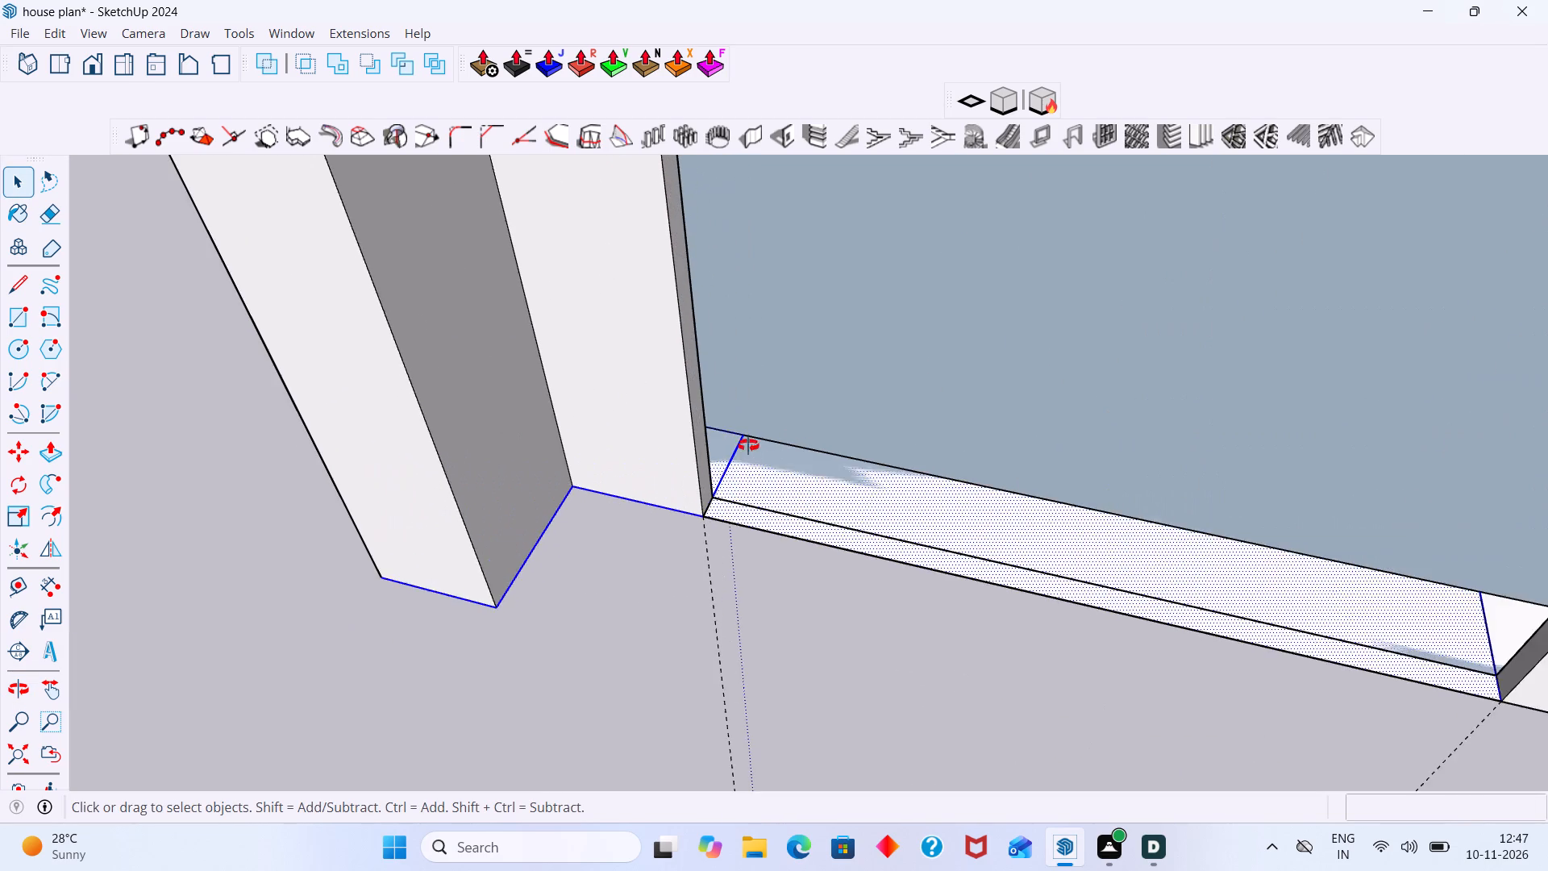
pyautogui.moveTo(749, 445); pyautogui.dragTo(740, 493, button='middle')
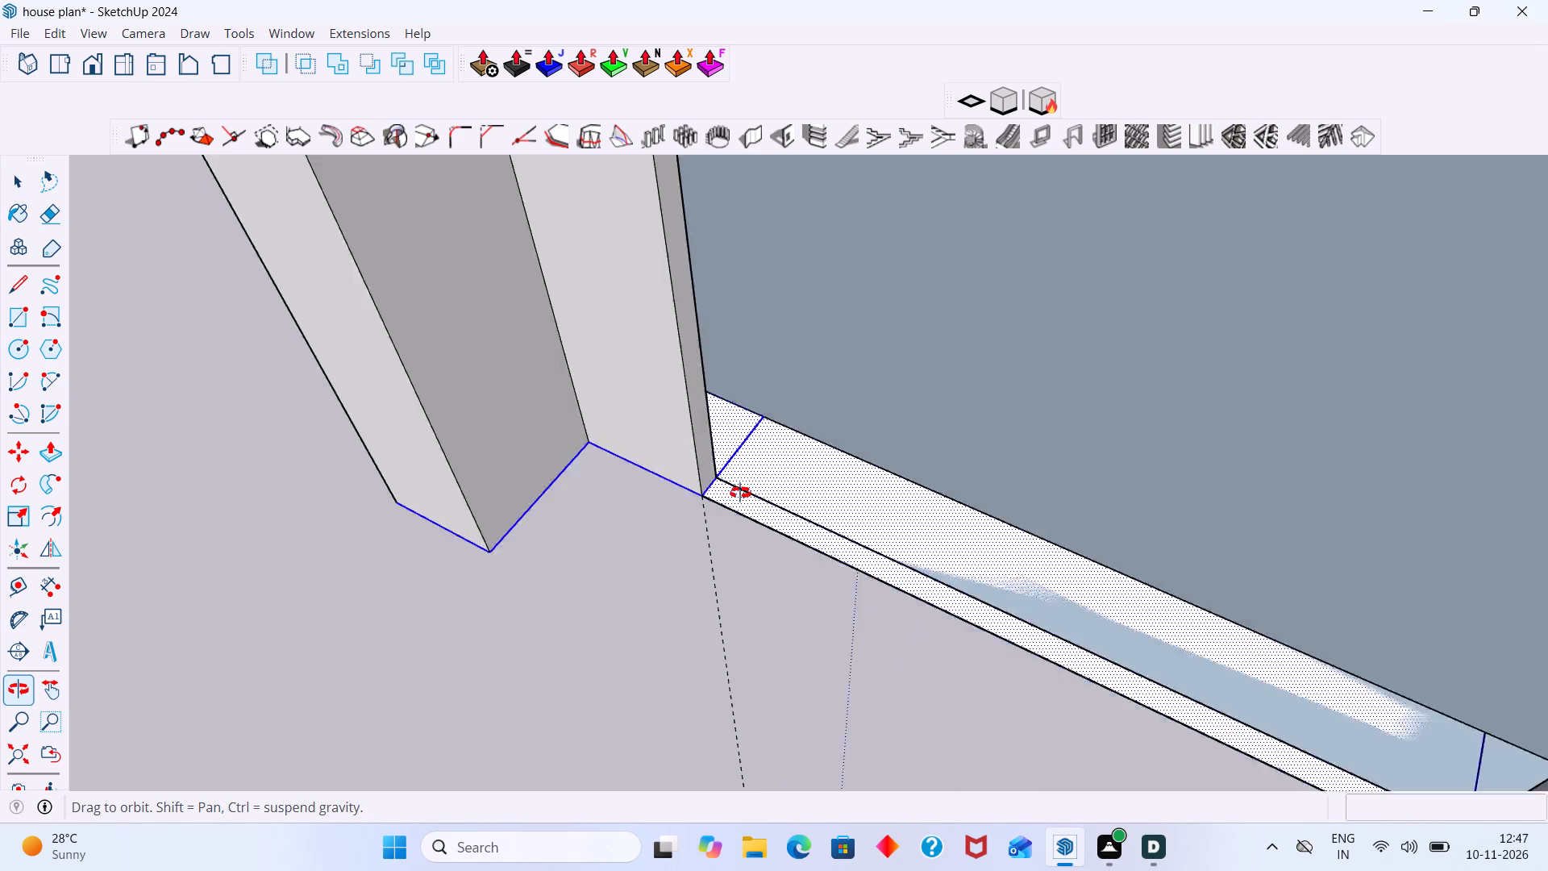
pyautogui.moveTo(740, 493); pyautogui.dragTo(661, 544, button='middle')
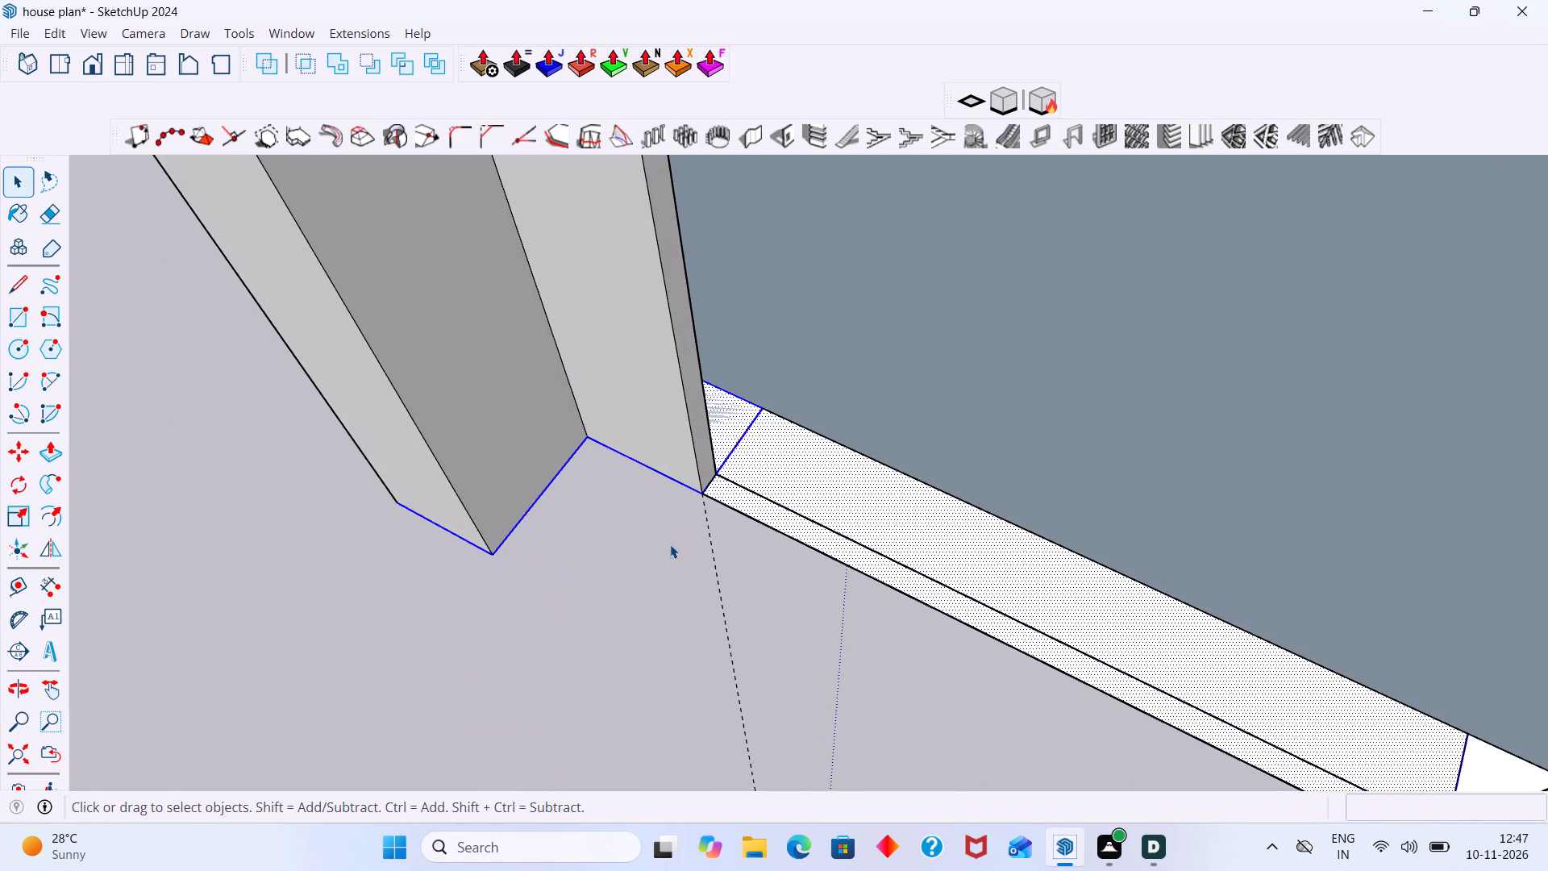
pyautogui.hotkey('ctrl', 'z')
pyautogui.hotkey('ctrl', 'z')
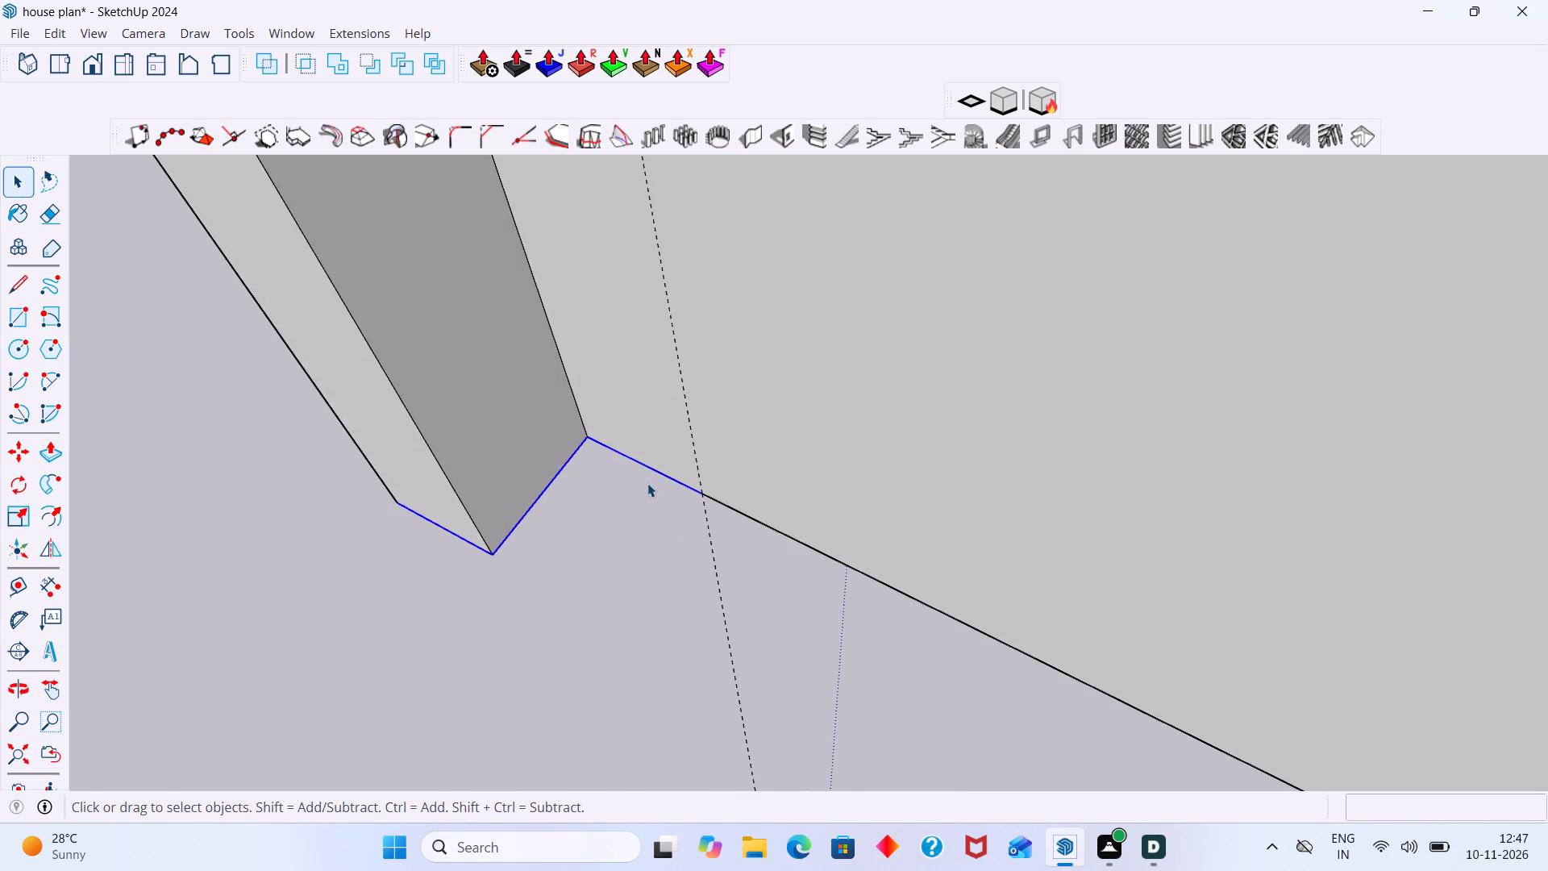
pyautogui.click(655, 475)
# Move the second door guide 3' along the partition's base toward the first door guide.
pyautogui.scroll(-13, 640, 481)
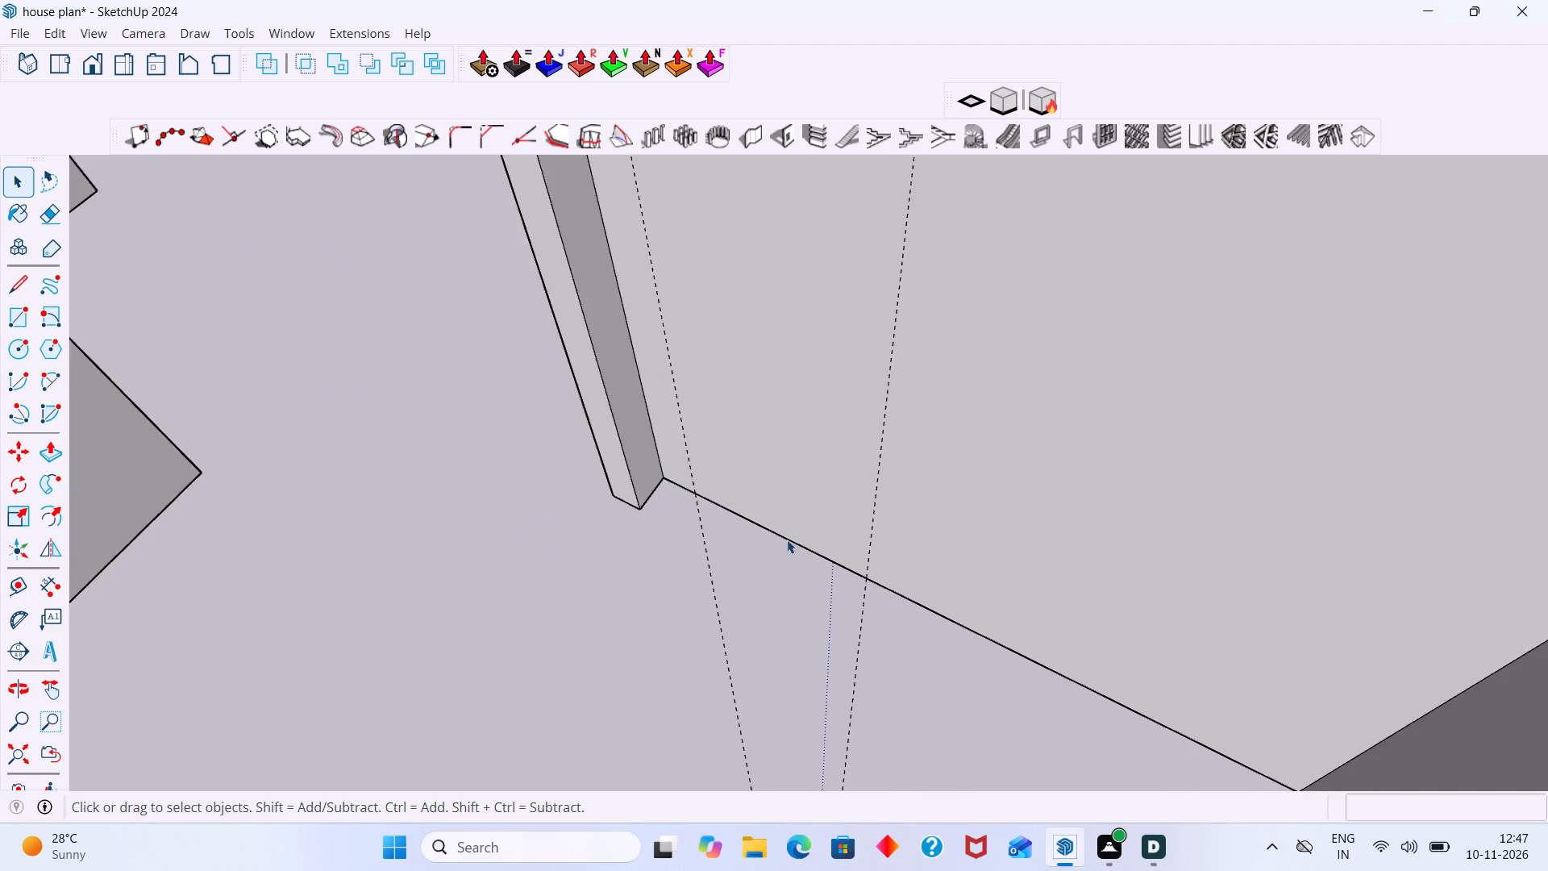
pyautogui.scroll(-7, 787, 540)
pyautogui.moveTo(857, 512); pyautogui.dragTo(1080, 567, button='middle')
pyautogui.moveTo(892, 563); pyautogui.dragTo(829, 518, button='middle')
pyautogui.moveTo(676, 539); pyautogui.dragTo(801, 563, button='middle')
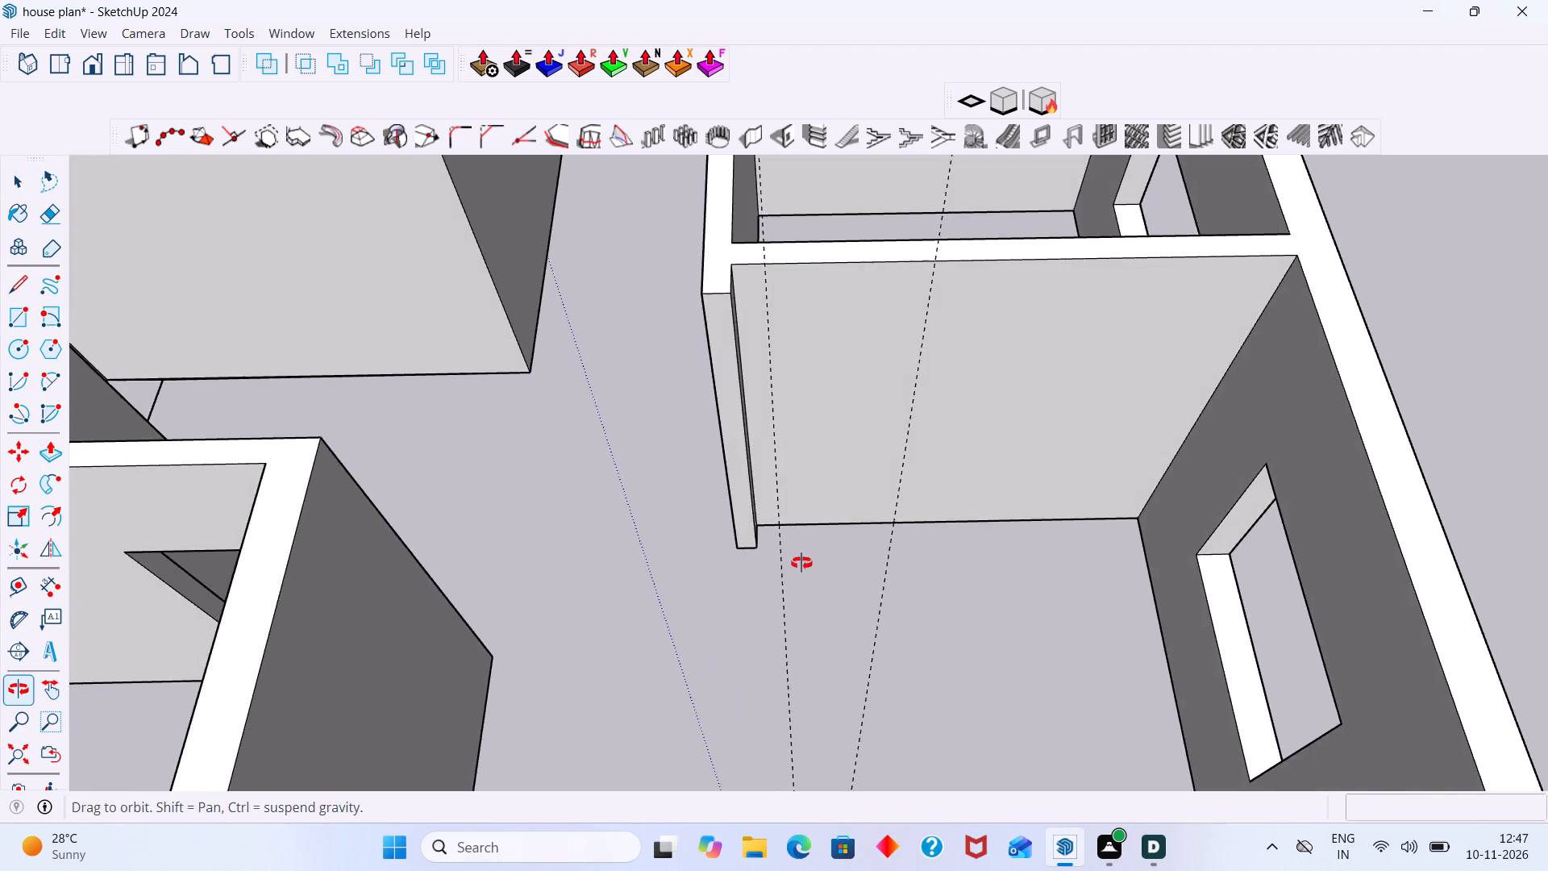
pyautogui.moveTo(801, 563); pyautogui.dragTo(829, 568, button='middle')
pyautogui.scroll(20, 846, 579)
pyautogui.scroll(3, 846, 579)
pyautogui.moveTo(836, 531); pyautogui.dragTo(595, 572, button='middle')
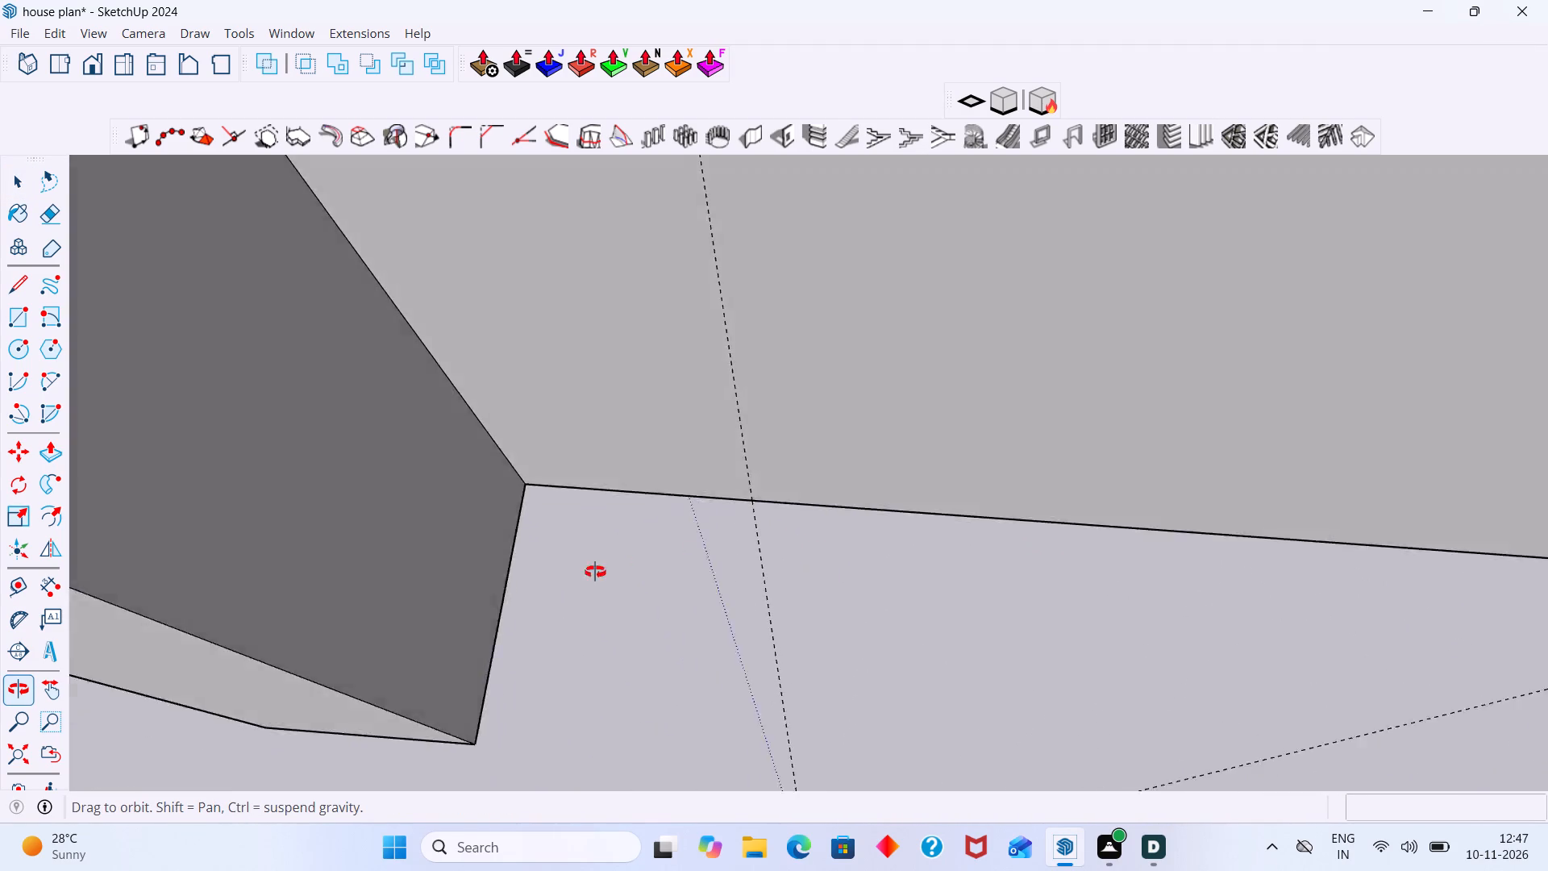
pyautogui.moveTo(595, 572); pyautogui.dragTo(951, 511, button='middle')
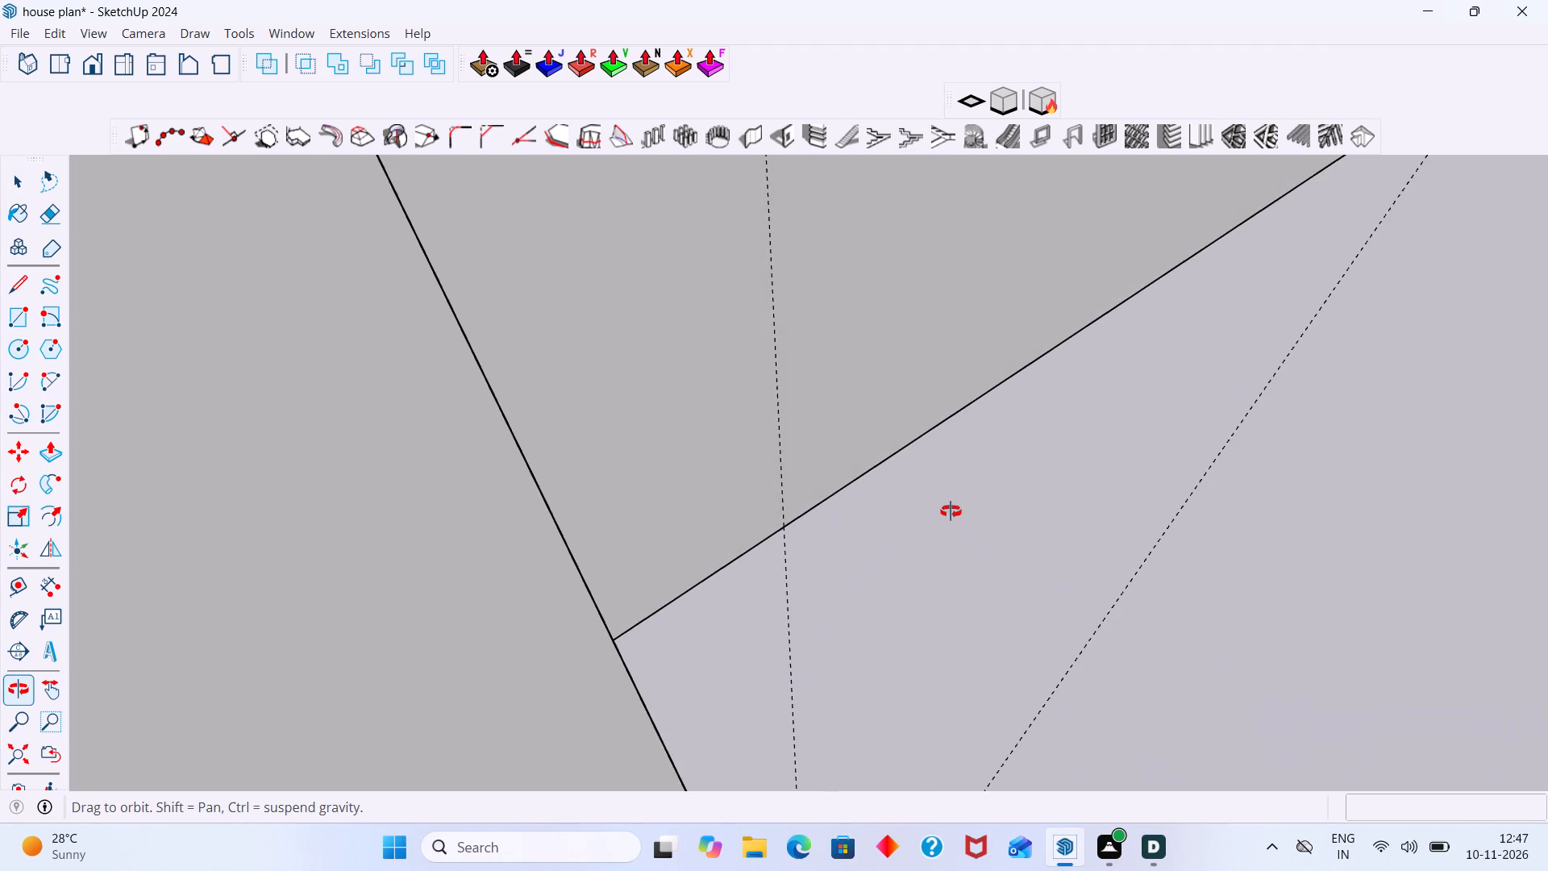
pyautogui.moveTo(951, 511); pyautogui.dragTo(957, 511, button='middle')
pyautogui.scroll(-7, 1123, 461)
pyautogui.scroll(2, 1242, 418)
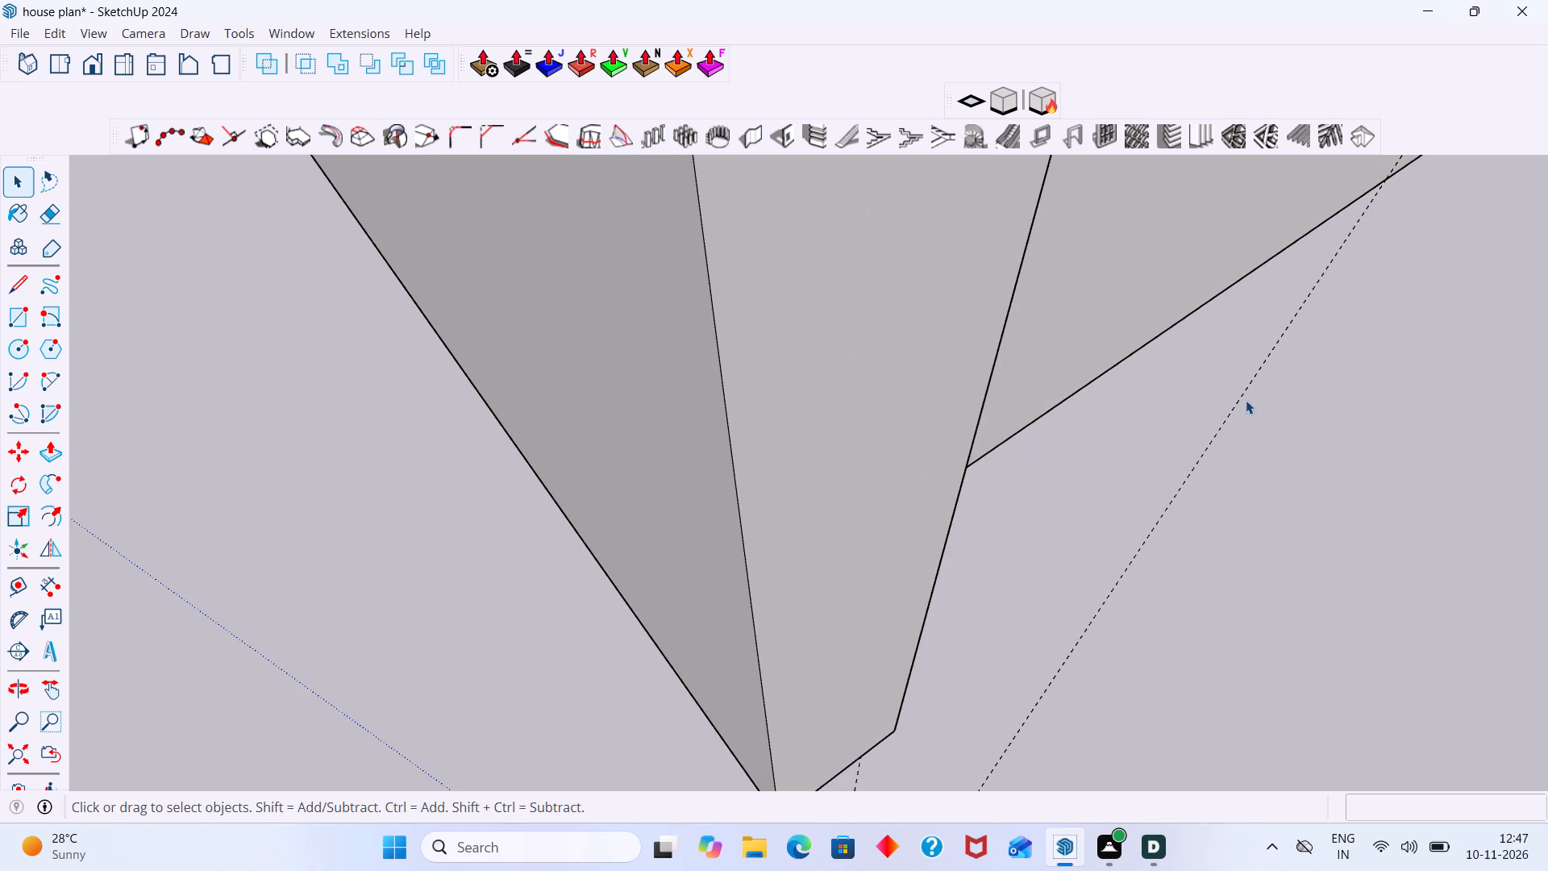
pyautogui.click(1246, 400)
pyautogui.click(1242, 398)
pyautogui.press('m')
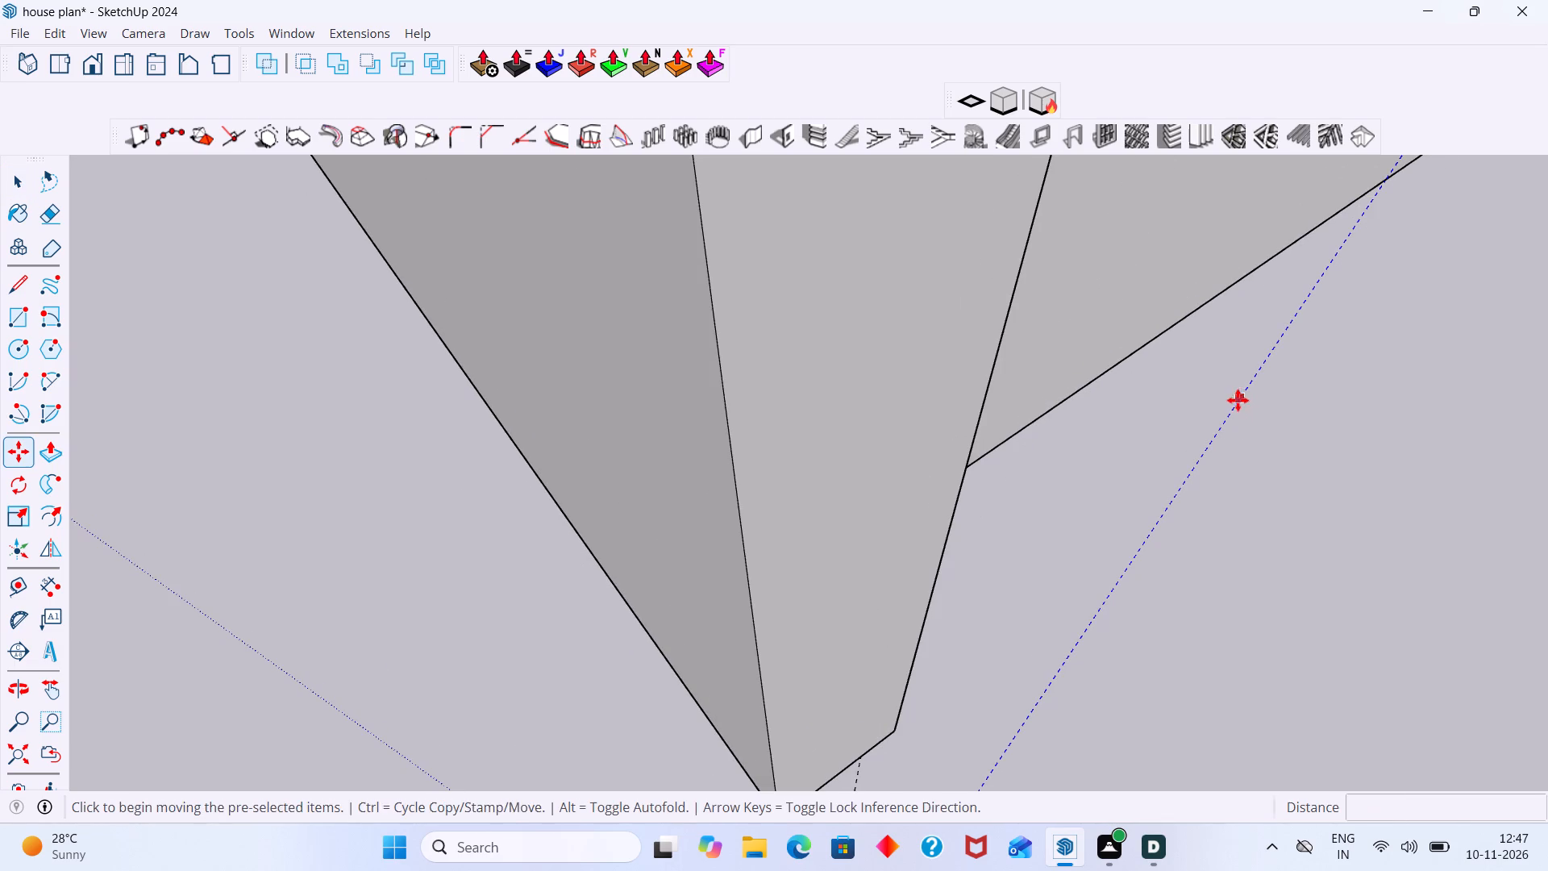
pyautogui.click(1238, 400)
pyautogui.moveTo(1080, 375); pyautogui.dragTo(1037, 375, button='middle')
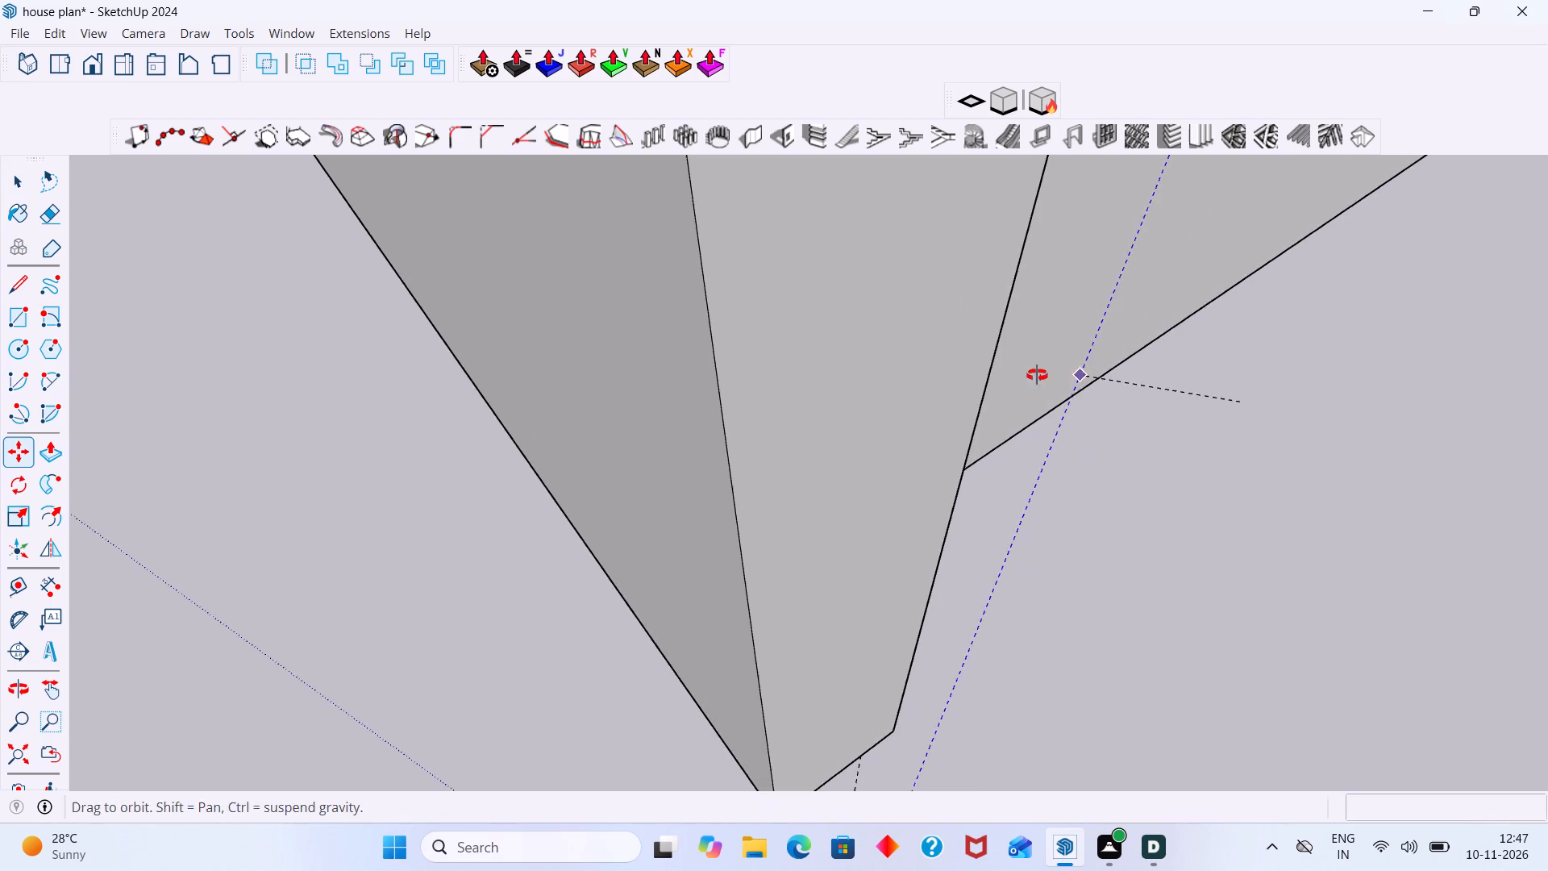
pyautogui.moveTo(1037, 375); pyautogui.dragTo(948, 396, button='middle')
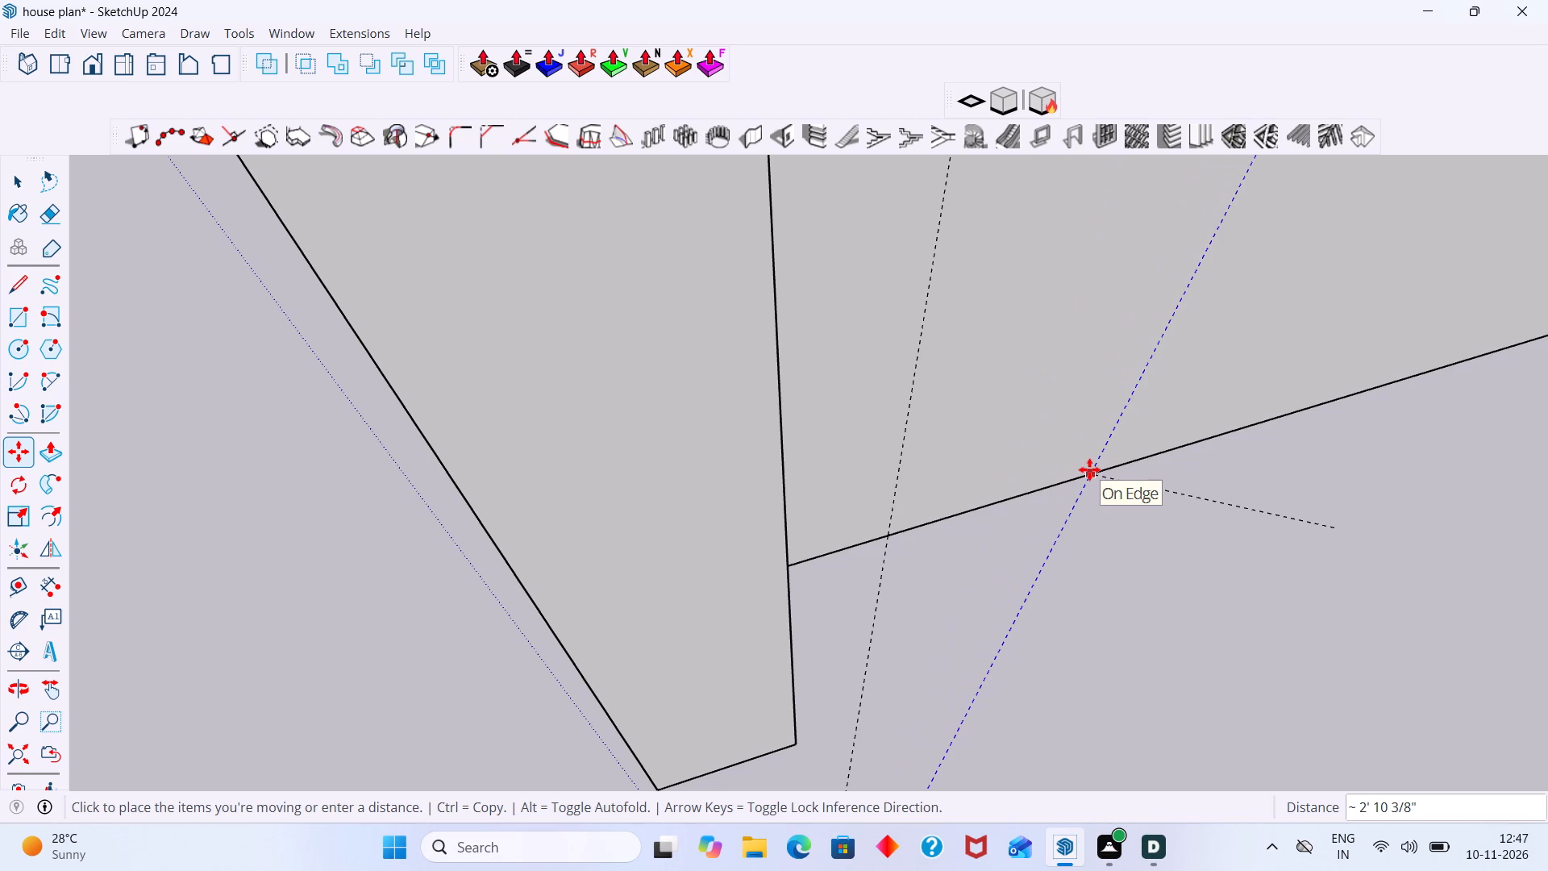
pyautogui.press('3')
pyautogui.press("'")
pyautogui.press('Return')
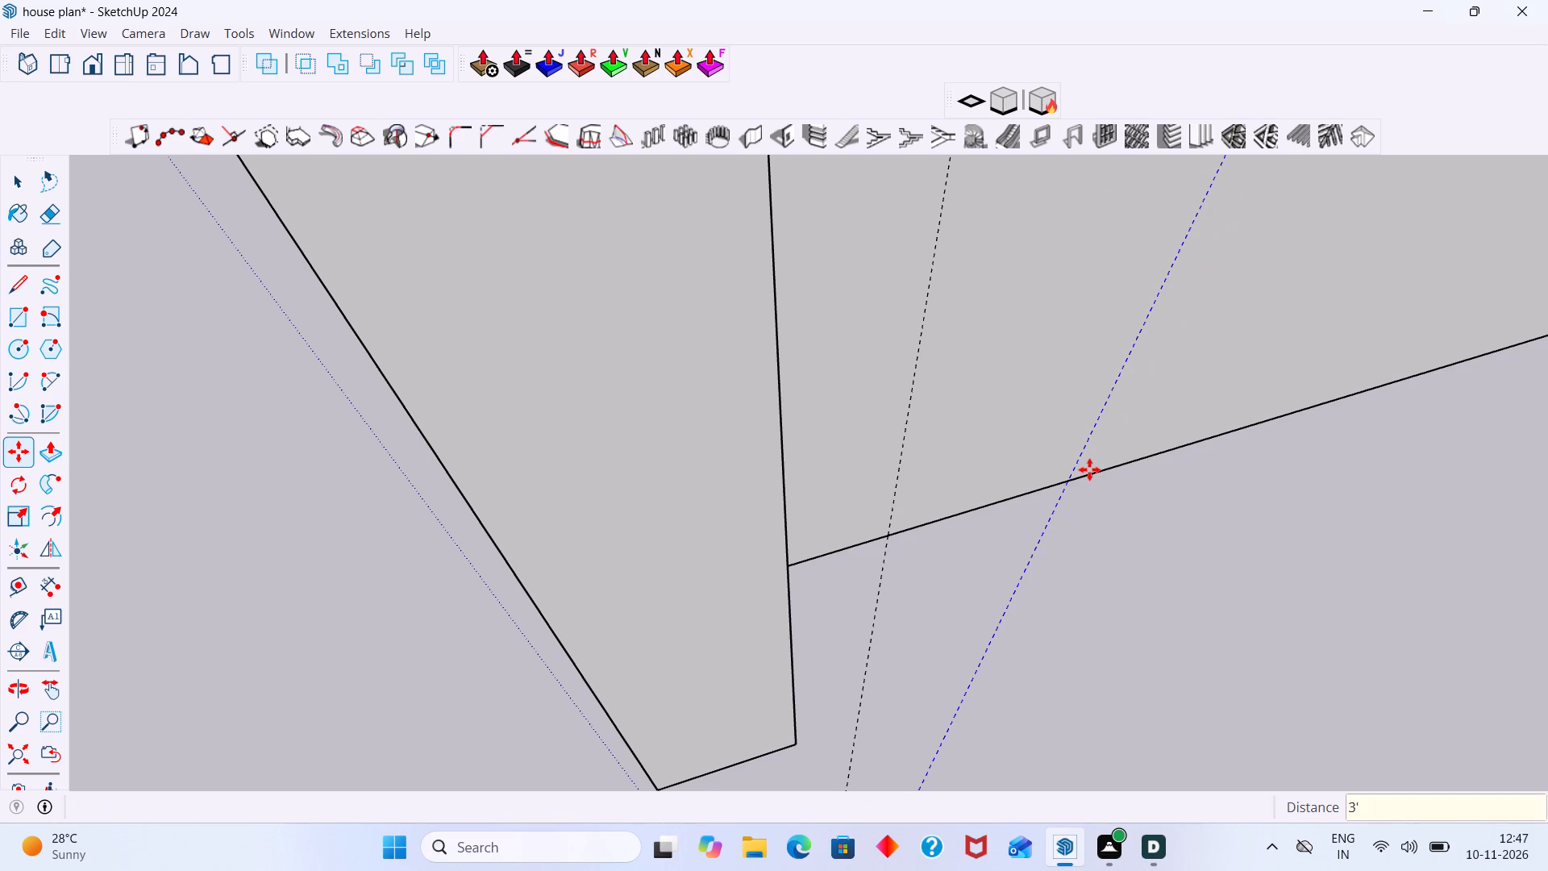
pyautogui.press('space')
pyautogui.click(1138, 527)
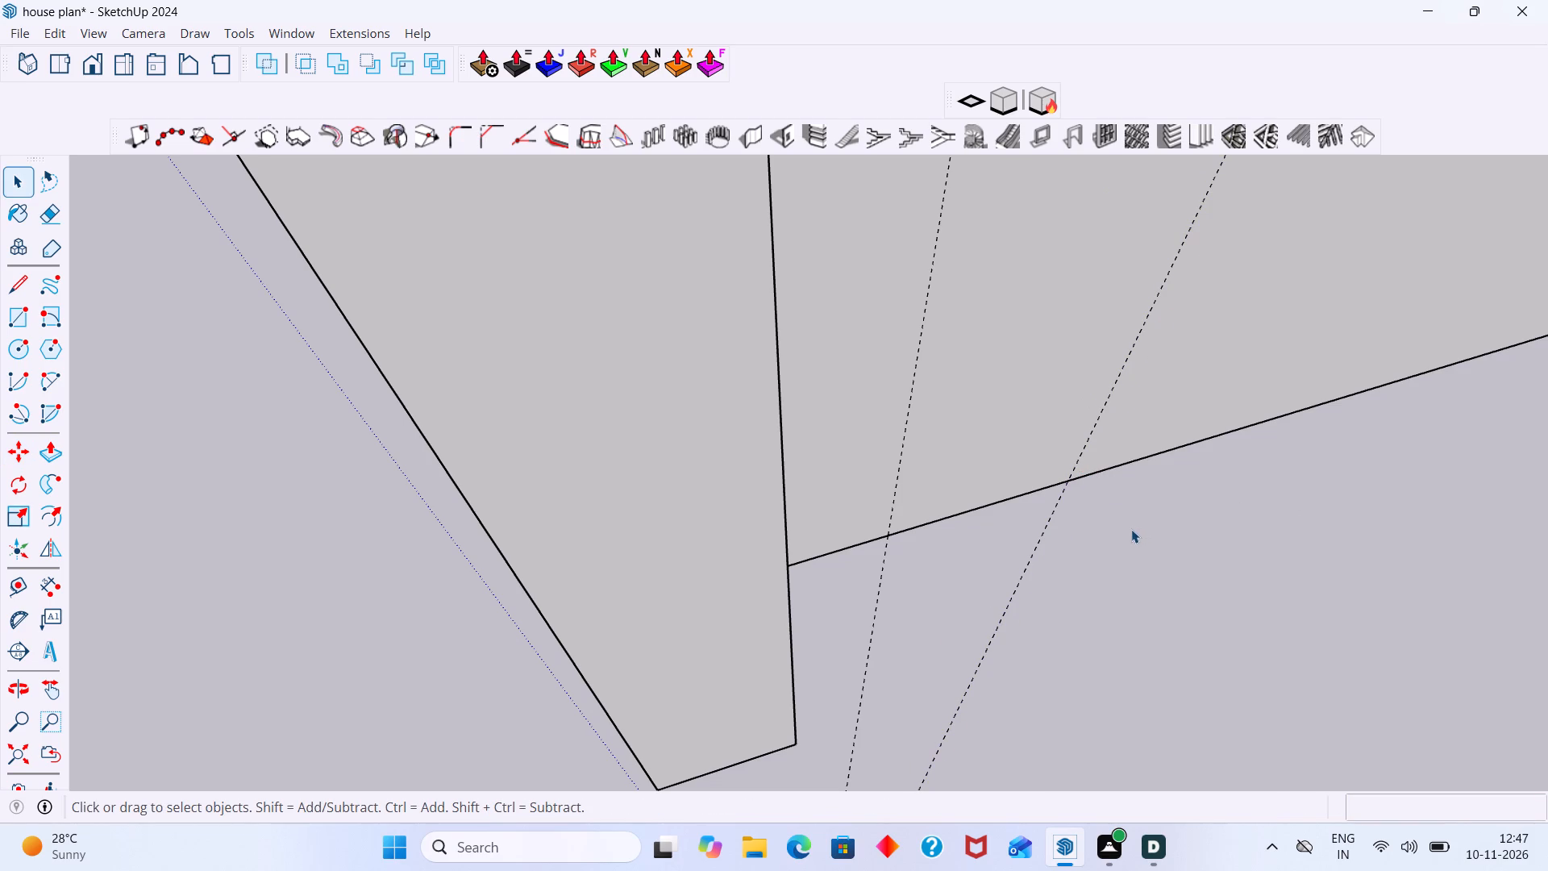
# Place a horizontal guide 7' above the partition wall's base edge to mark the door head.
pyautogui.moveTo(1093, 548); pyautogui.dragTo(1047, 549, button='middle')
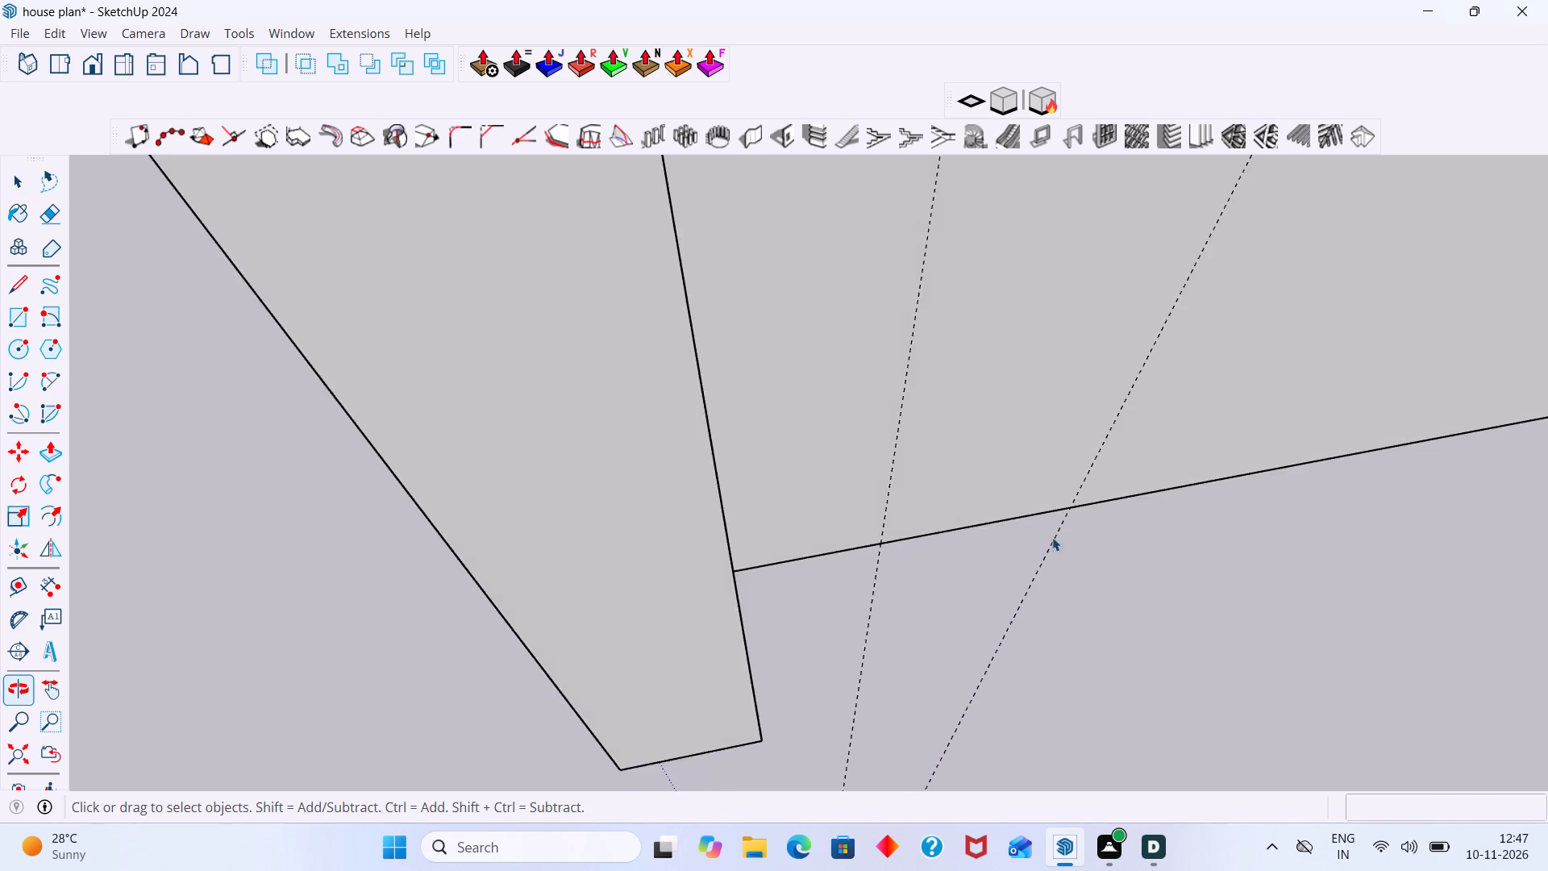
pyautogui.scroll(-12, 1053, 536)
pyautogui.moveTo(1082, 464); pyautogui.dragTo(1065, 430, button='middle')
pyautogui.scroll(-11, 1059, 437)
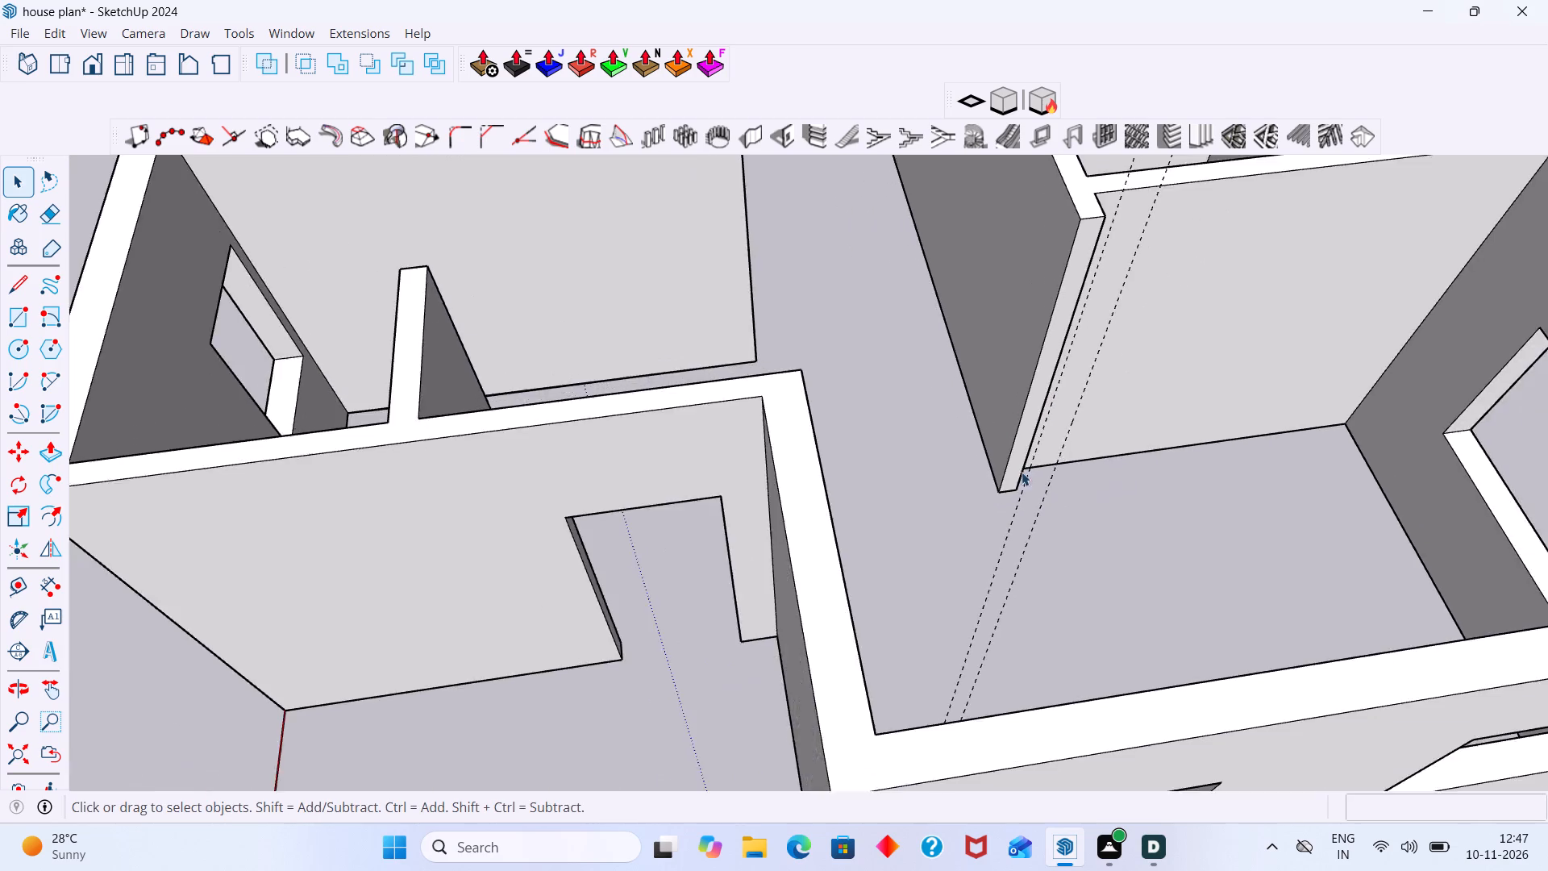
pyautogui.moveTo(1022, 460); pyautogui.dragTo(955, 373, button='middle')
pyautogui.scroll(1, 1059, 364)
pyautogui.scroll(-2, 1059, 364)
pyautogui.moveTo(1051, 370); pyautogui.dragTo(786, 440, button='middle')
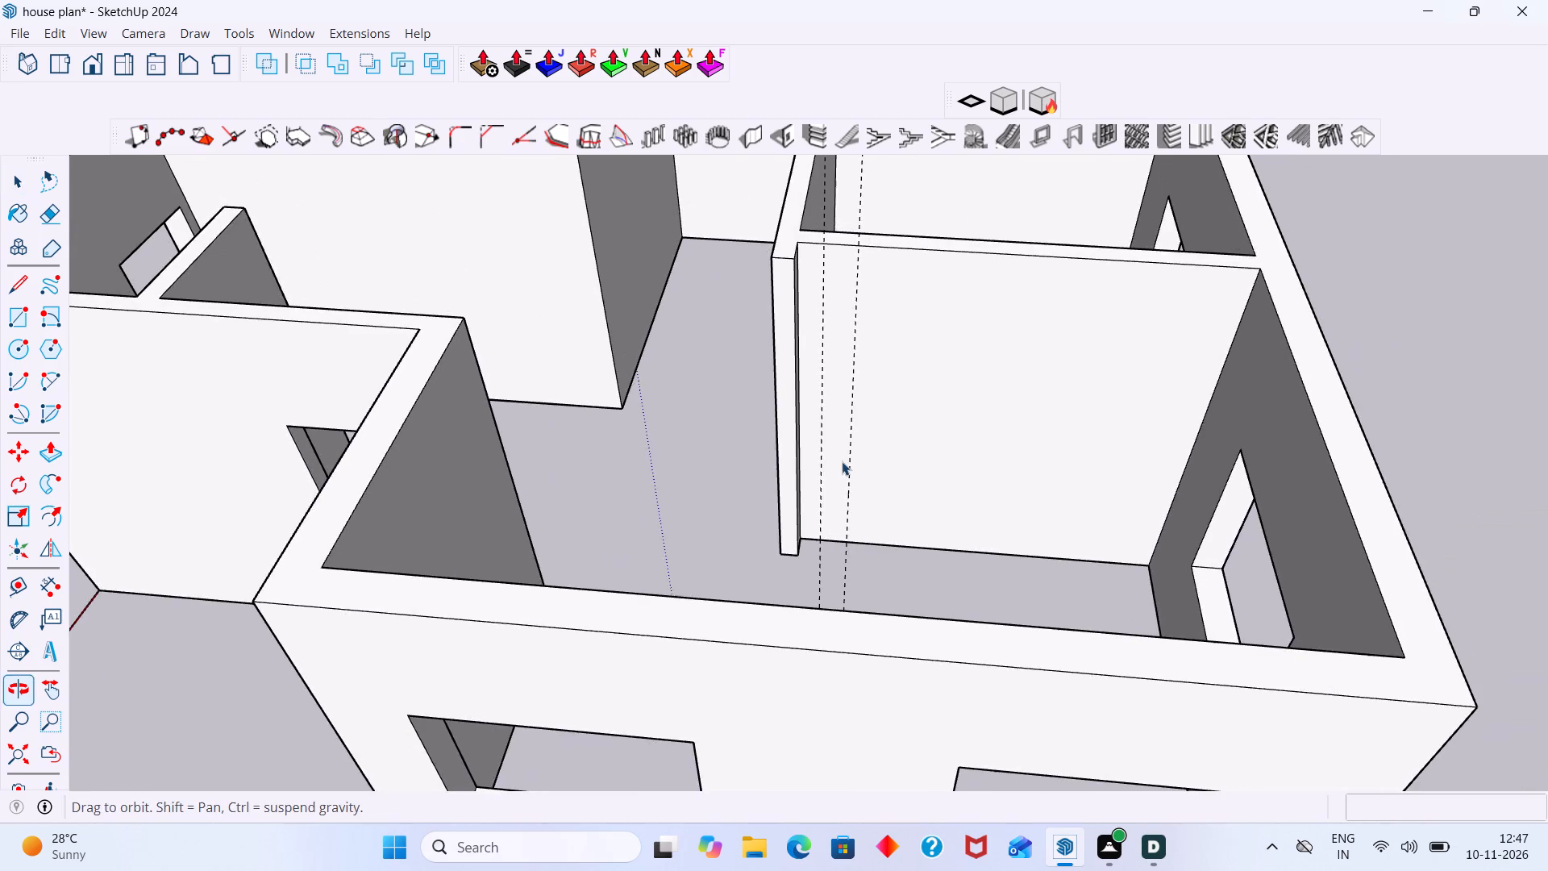
pyautogui.scroll(5, 842, 465)
pyautogui.scroll(2, 867, 561)
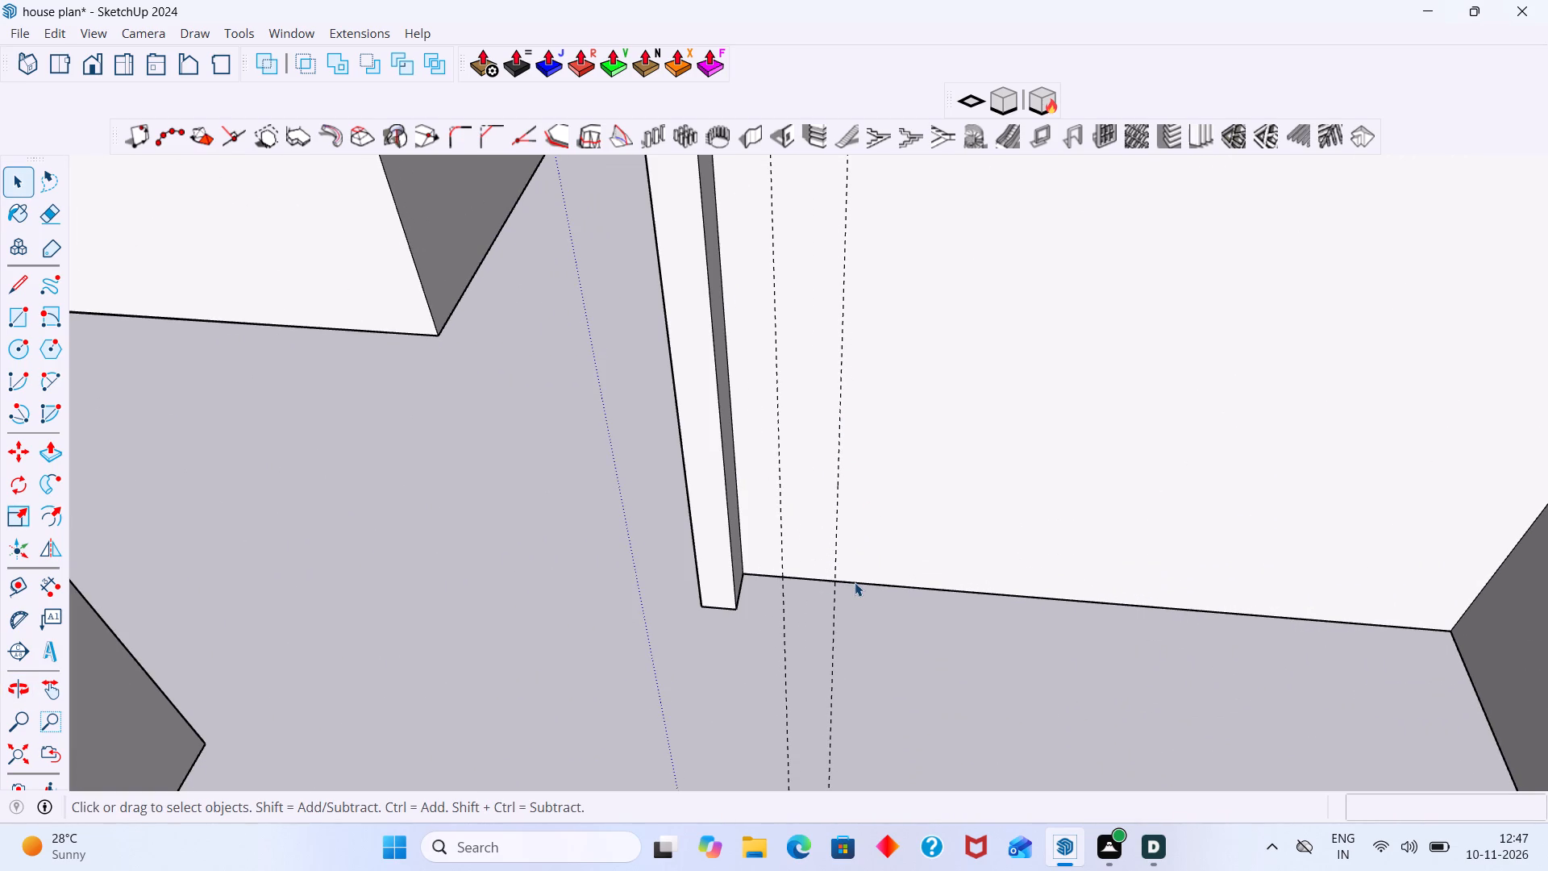
pyautogui.click(855, 582)
pyautogui.click(880, 610)
pyautogui.press('t')
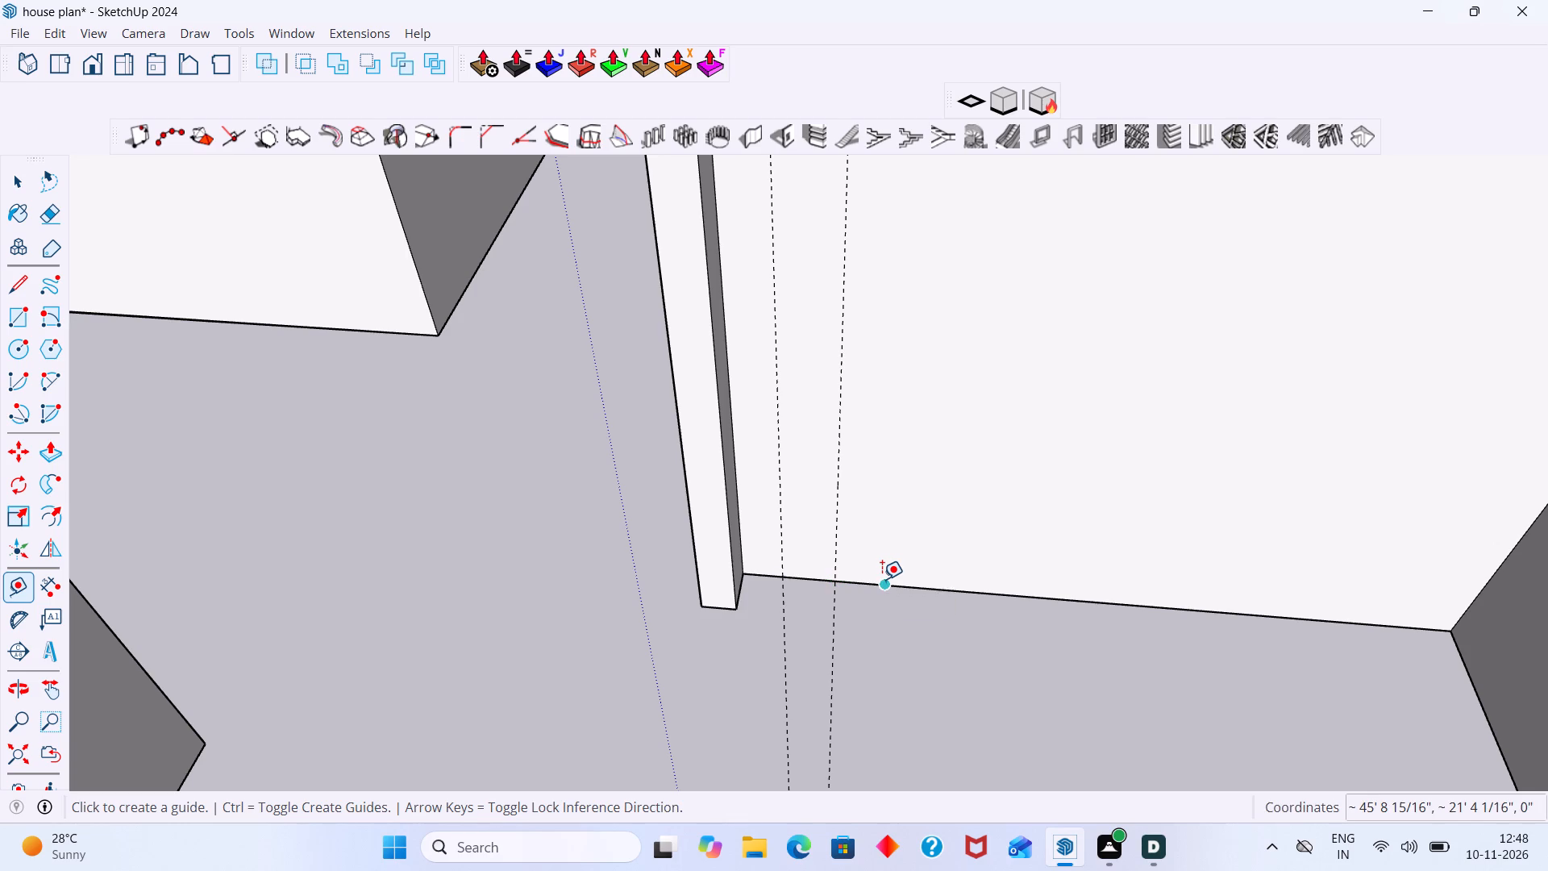
pyautogui.click(882, 581)
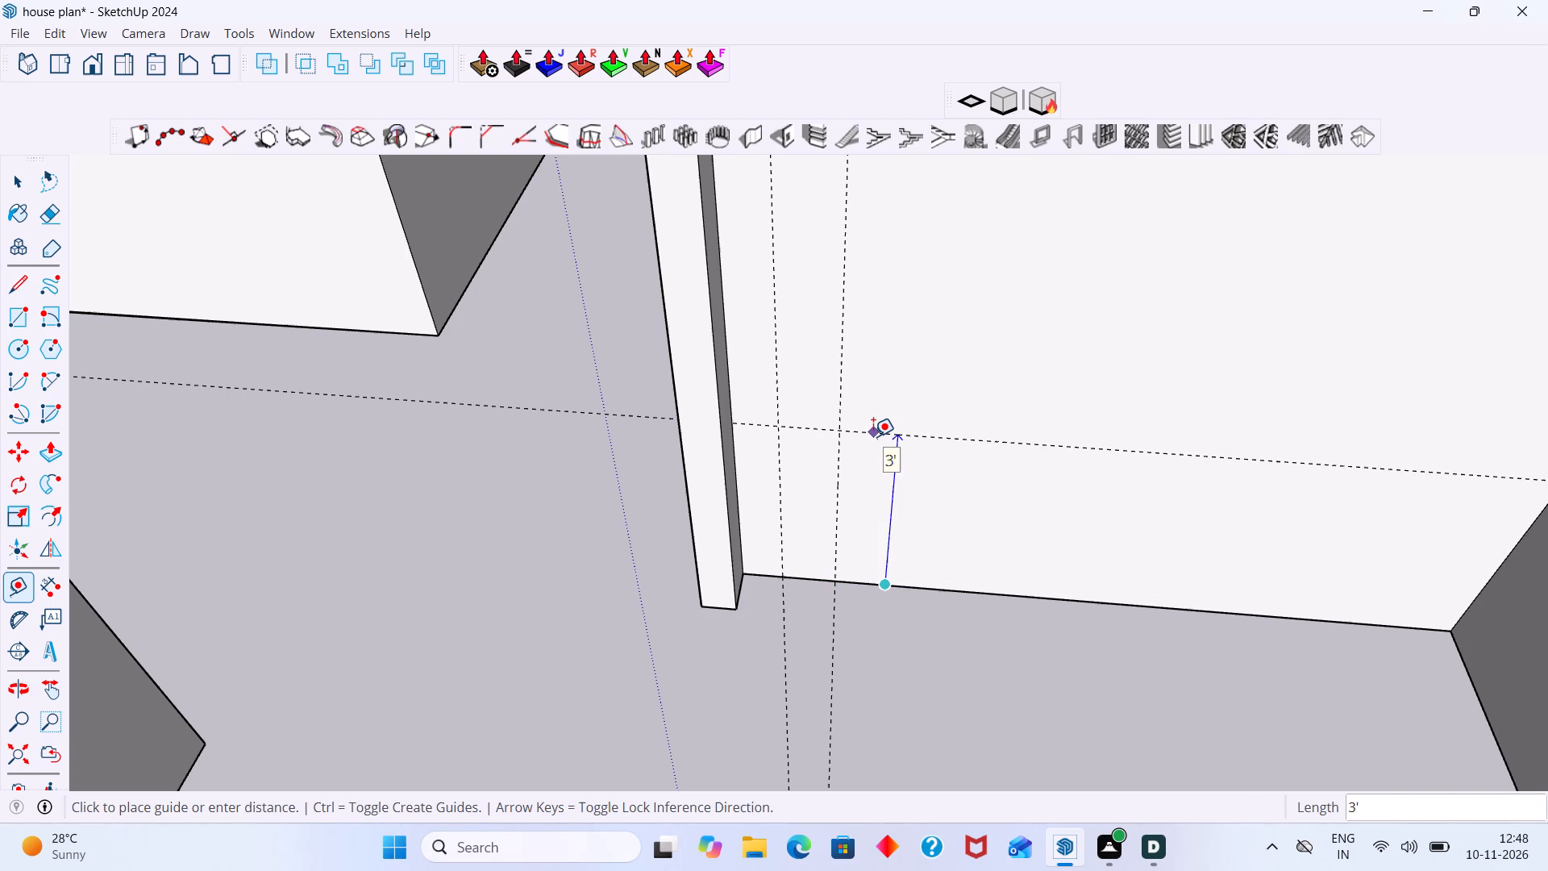
pyautogui.write("7'")
pyautogui.press('Return')
pyautogui.press('space')
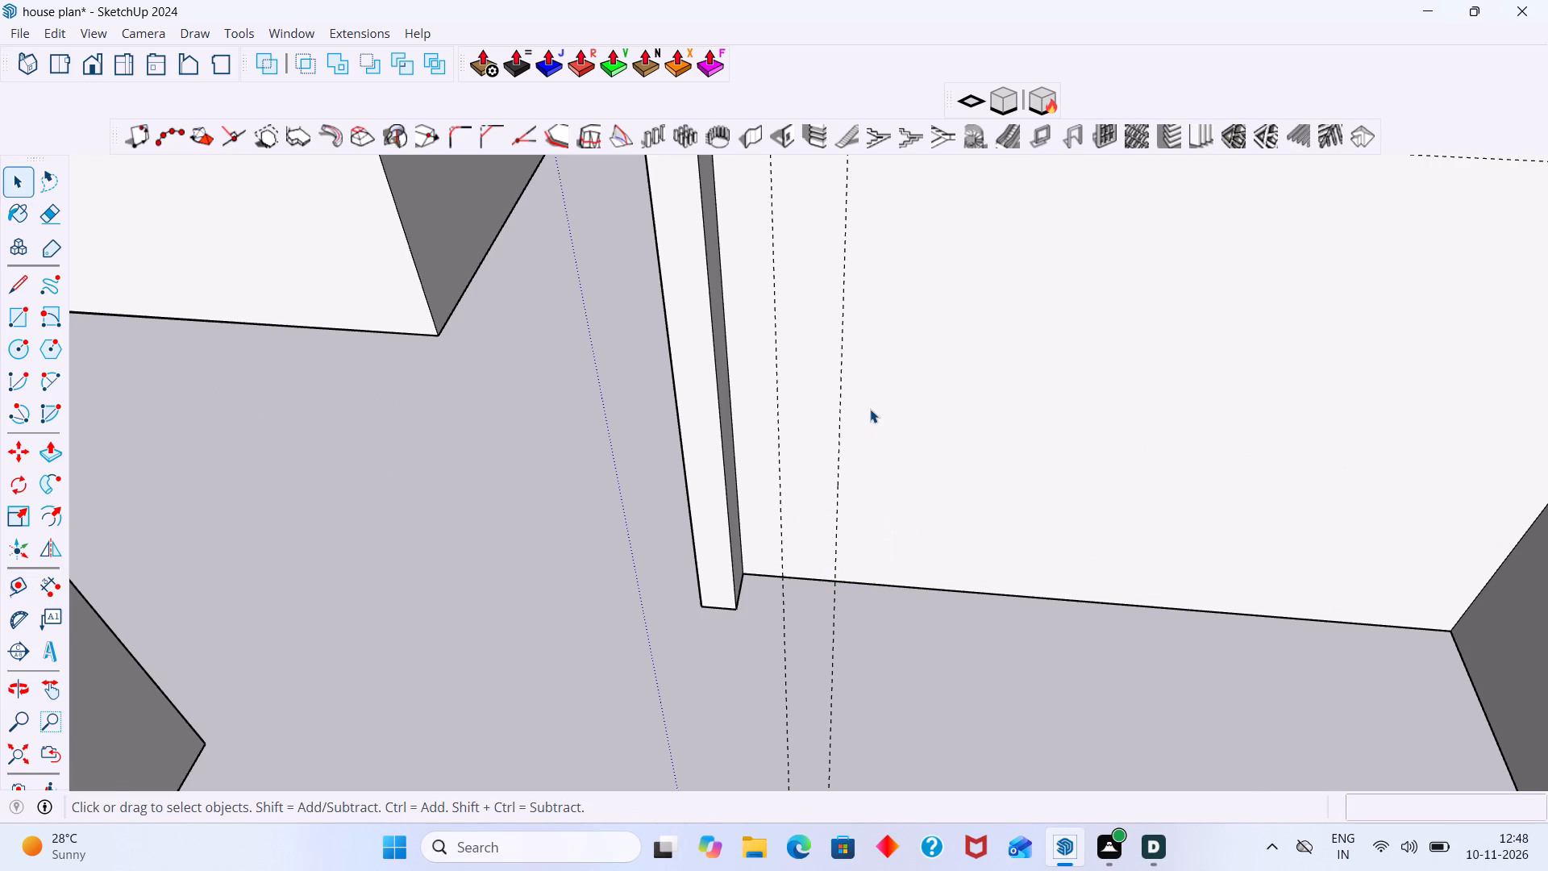
# Place a vertical guide on the partition face 3' from the first door guide to mark the door's far side.
pyautogui.scroll(-9, 868, 408)
pyautogui.scroll(7, 863, 406)
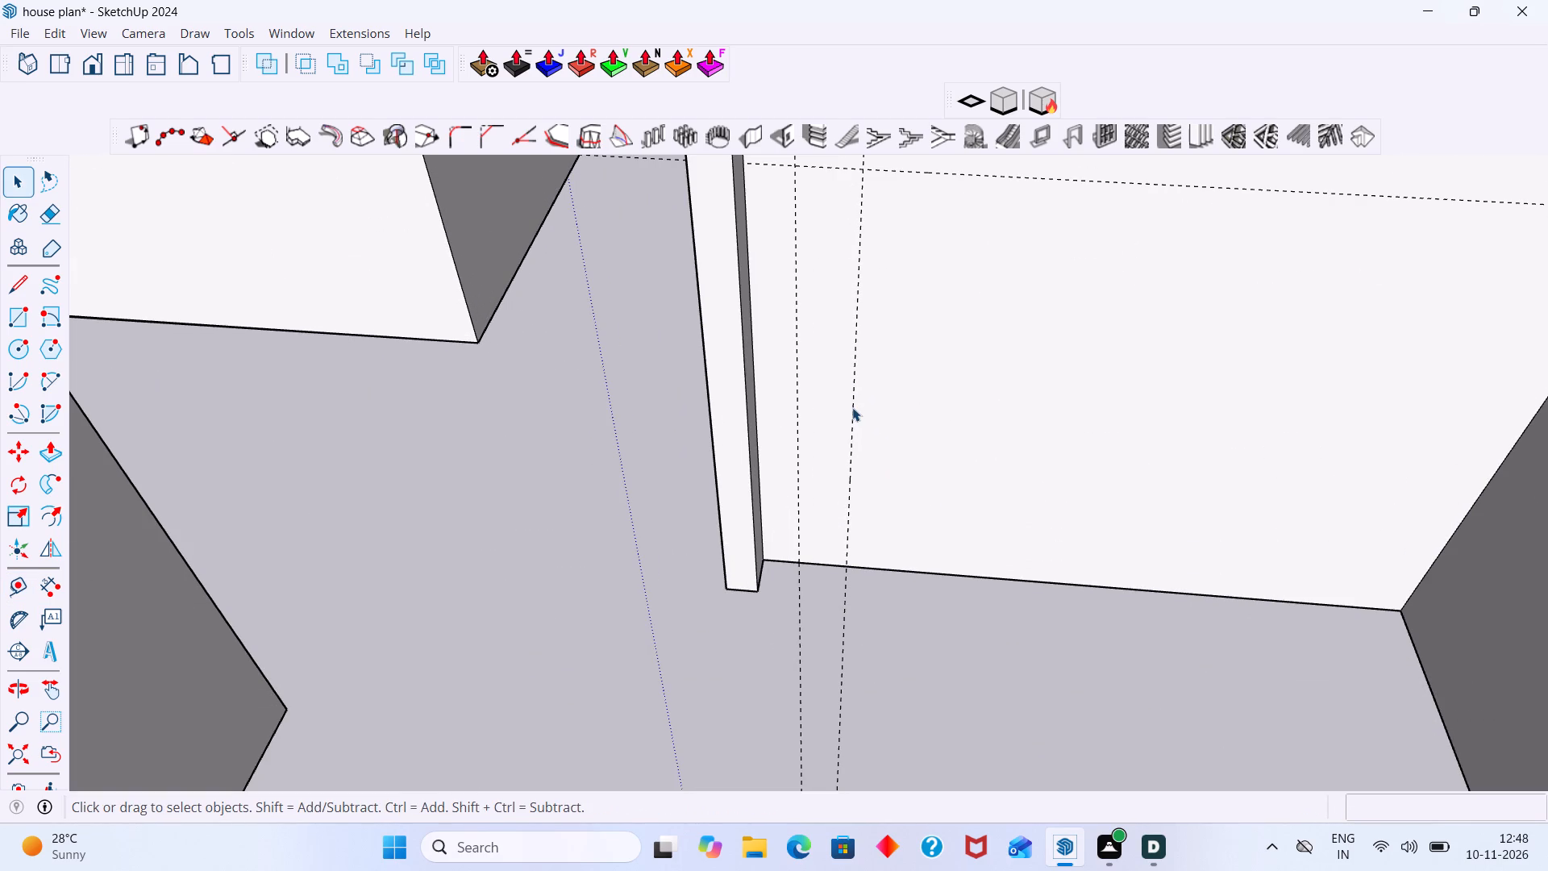
pyautogui.scroll(2, 850, 398)
pyautogui.press('t')
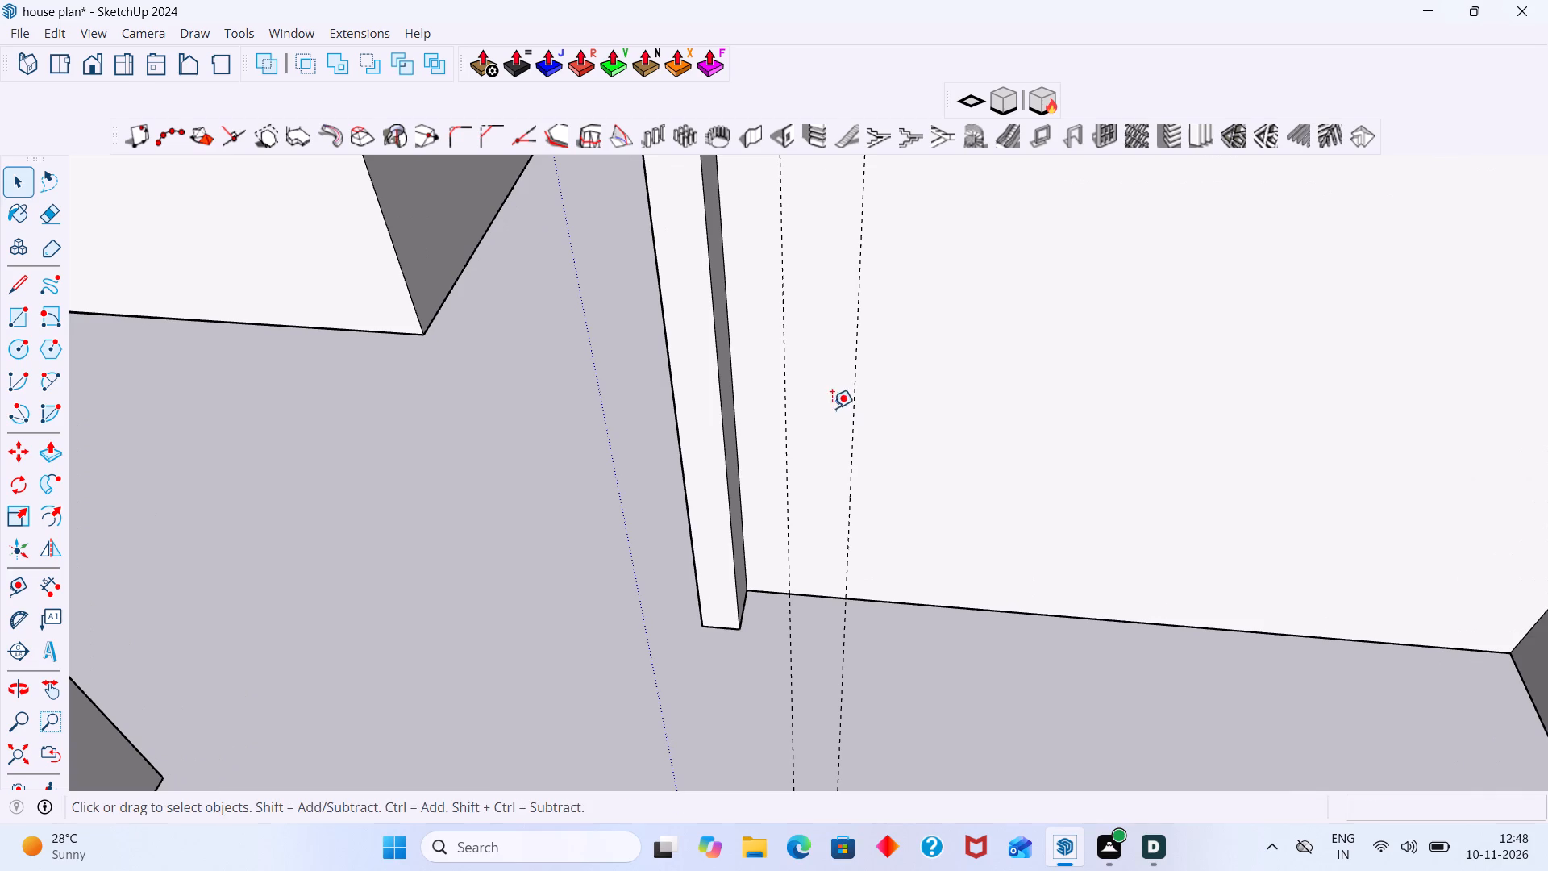
pyautogui.click(784, 460)
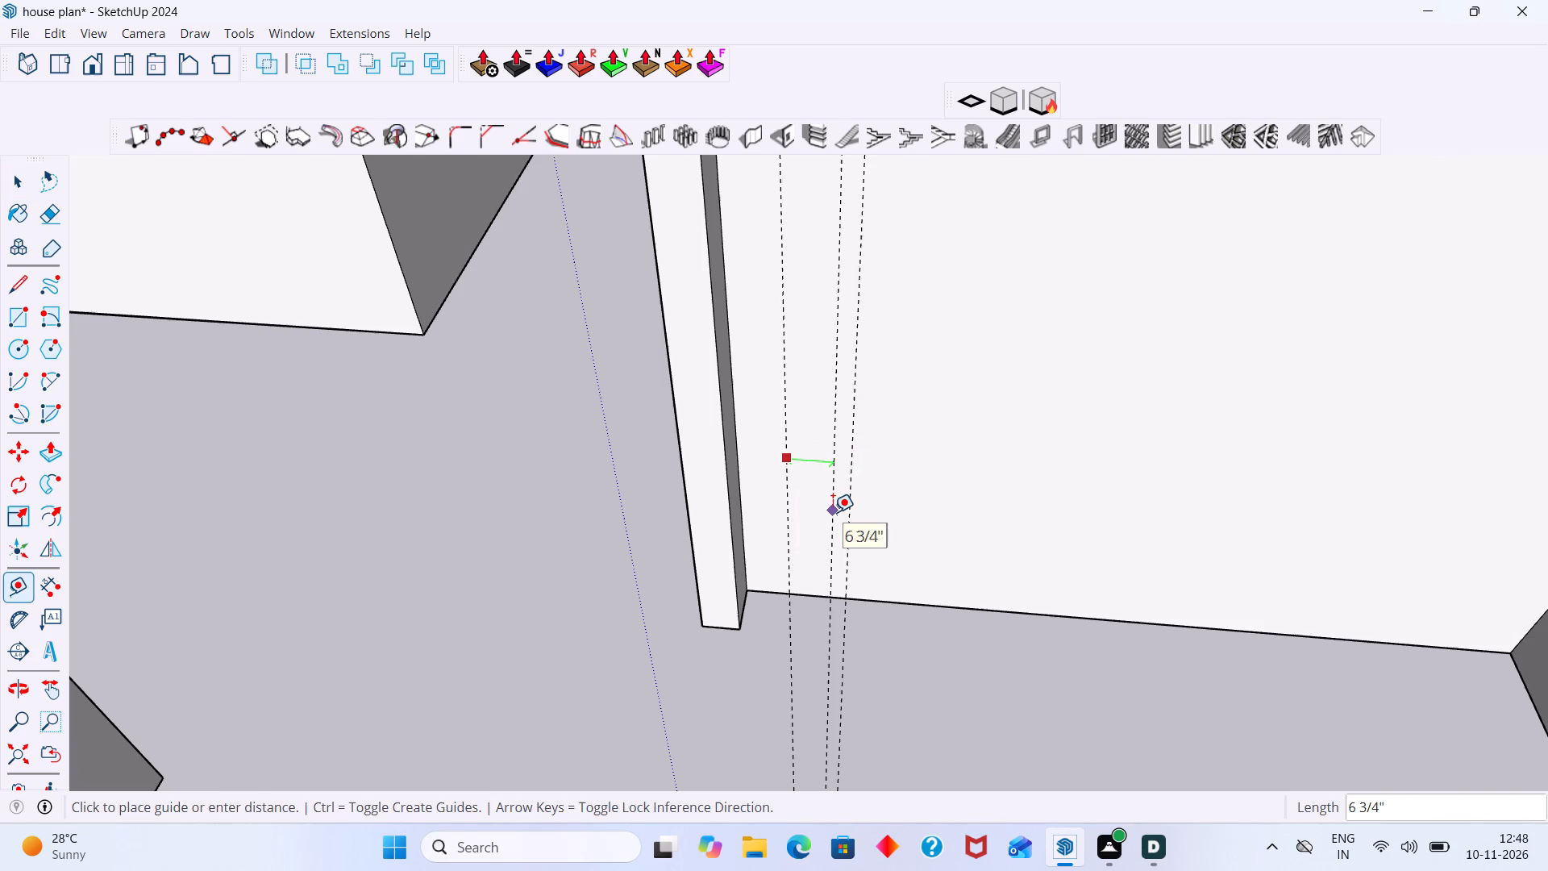
pyautogui.press('Escape')
pyautogui.click(783, 594)
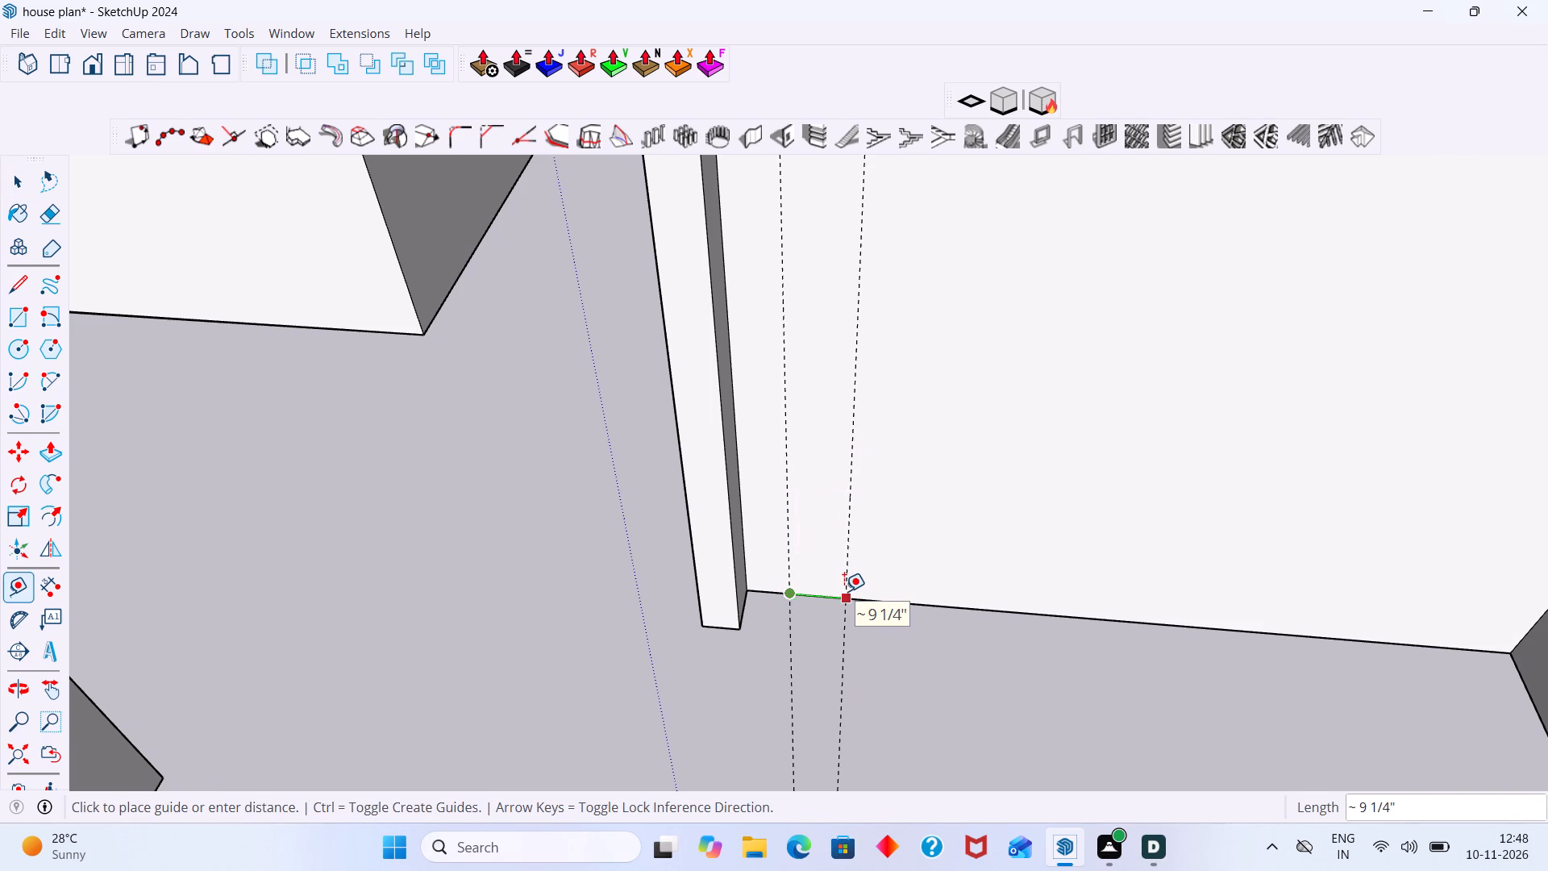
pyautogui.press('Escape')
pyautogui.click(788, 536)
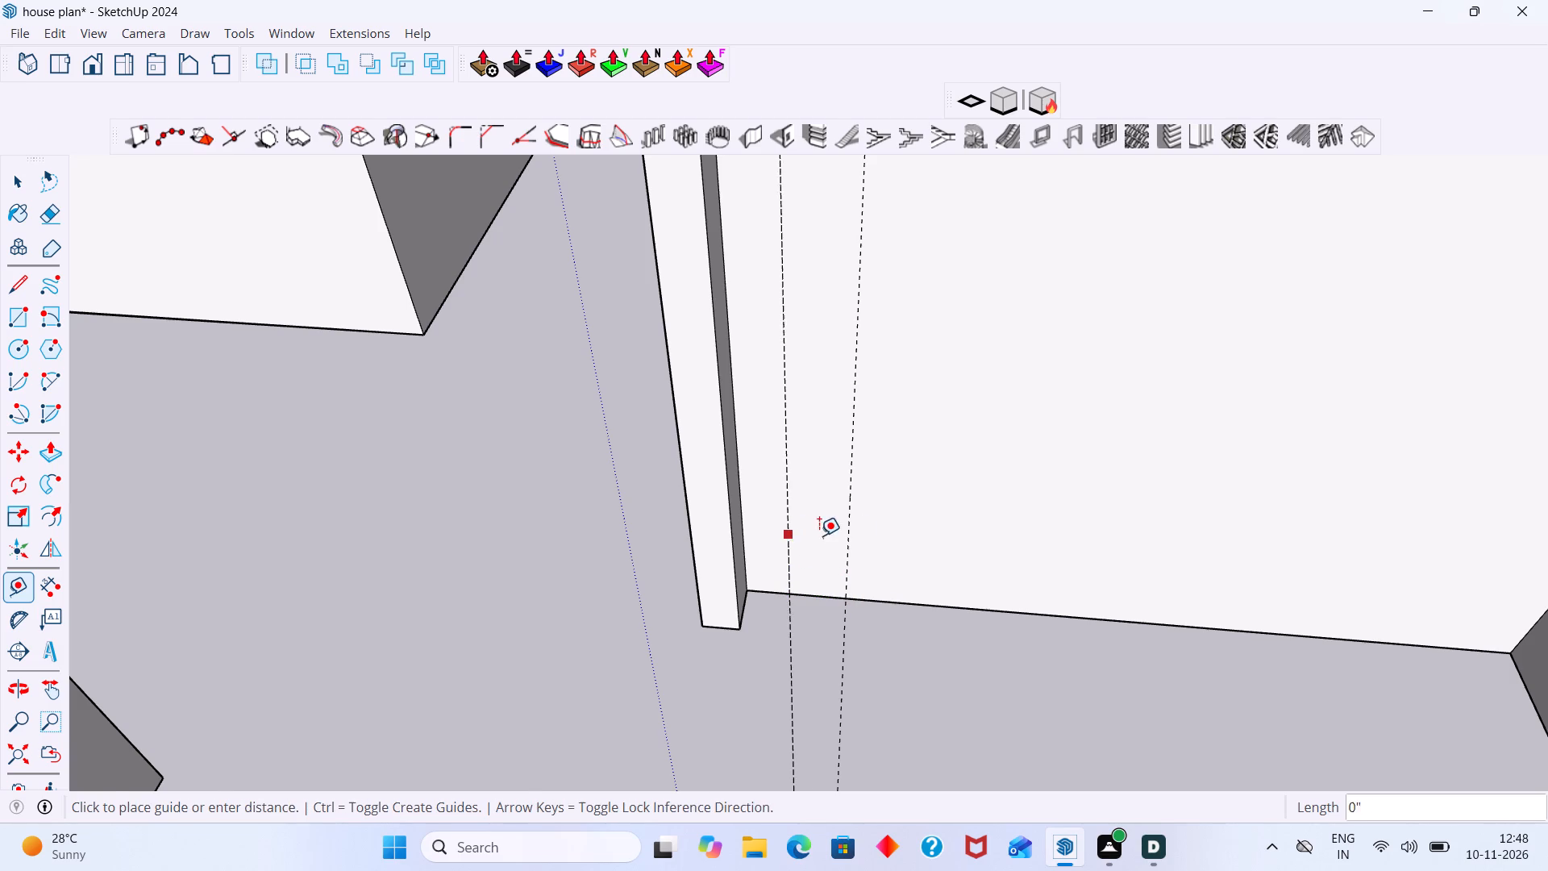
pyautogui.write("3'")
pyautogui.press('Return')
pyautogui.press('space')
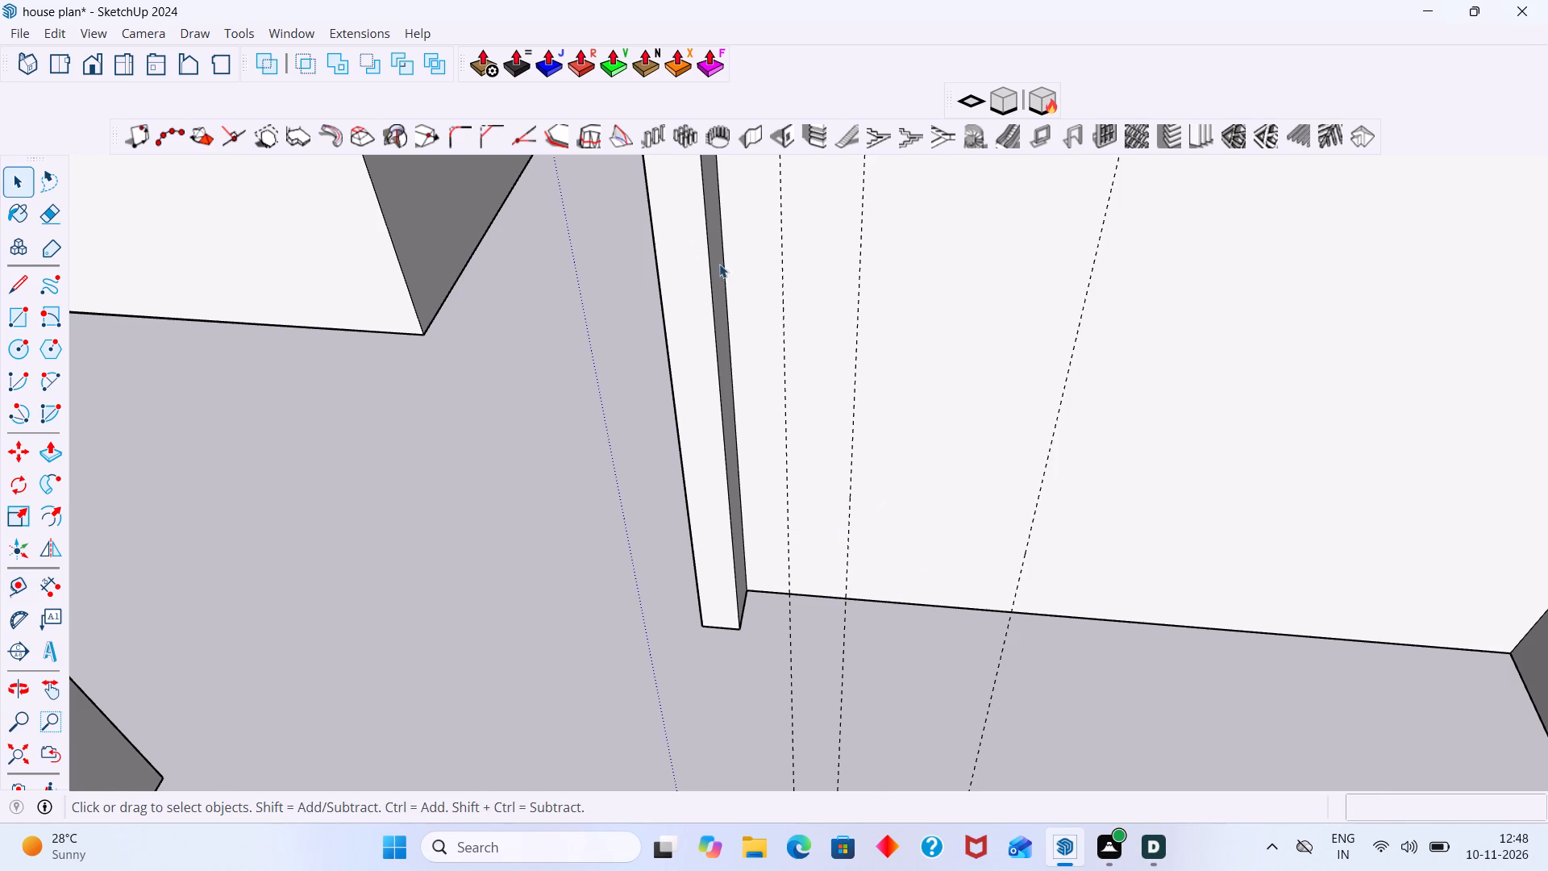
# Delete the extra vertical guide between the two guides marking the door's sides.
pyautogui.scroll(-9, 758, 274)
pyautogui.scroll(3, 792, 287)
pyautogui.scroll(-5, 805, 293)
pyautogui.scroll(3, 819, 302)
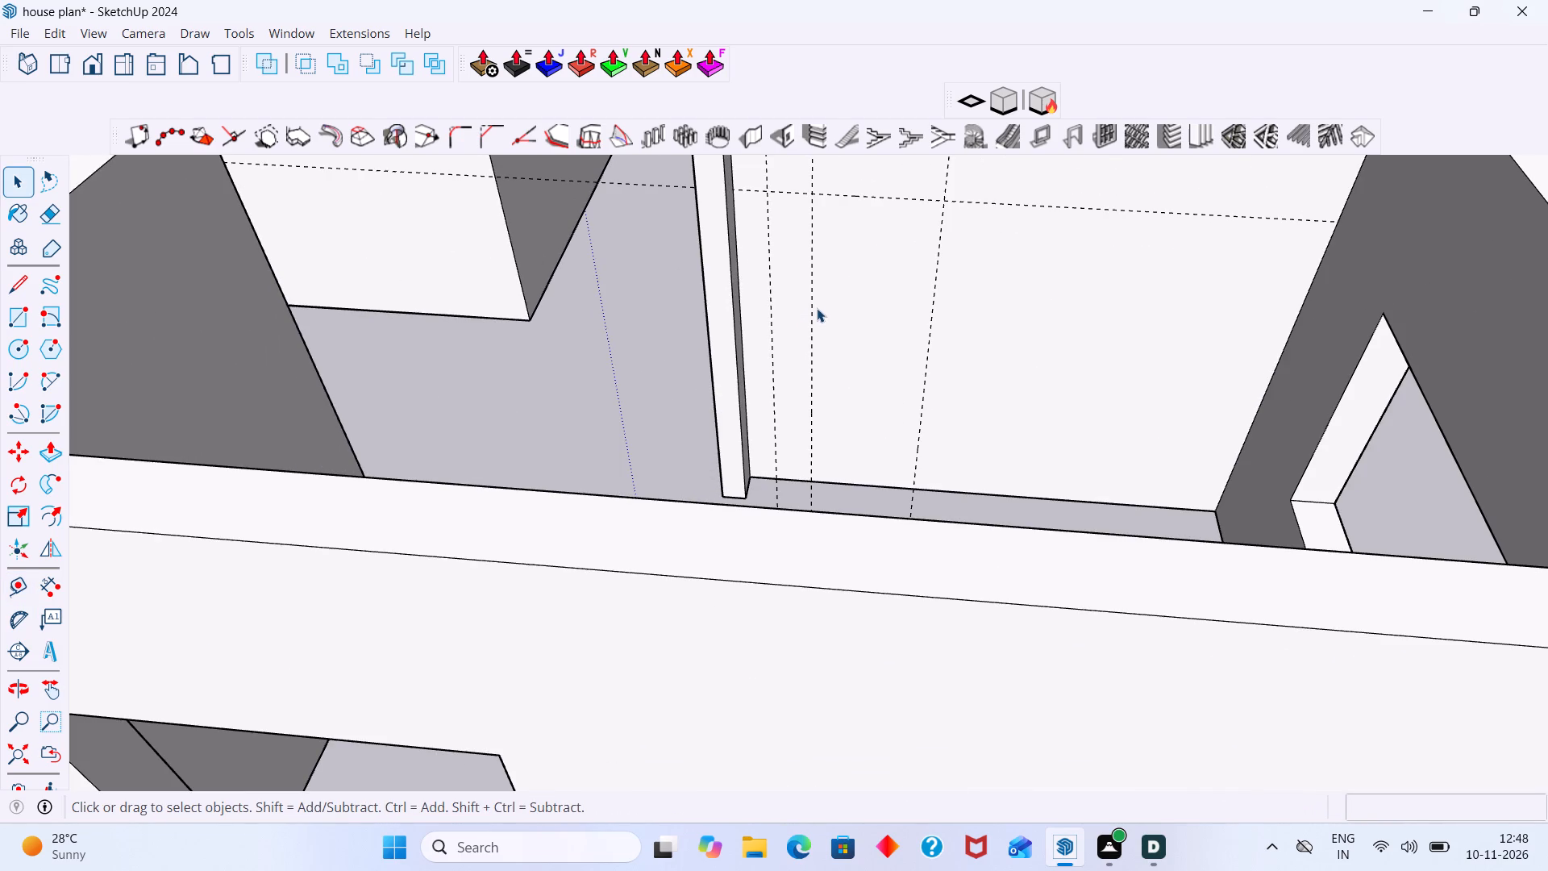
pyautogui.click(812, 317)
pyautogui.press('Delete')
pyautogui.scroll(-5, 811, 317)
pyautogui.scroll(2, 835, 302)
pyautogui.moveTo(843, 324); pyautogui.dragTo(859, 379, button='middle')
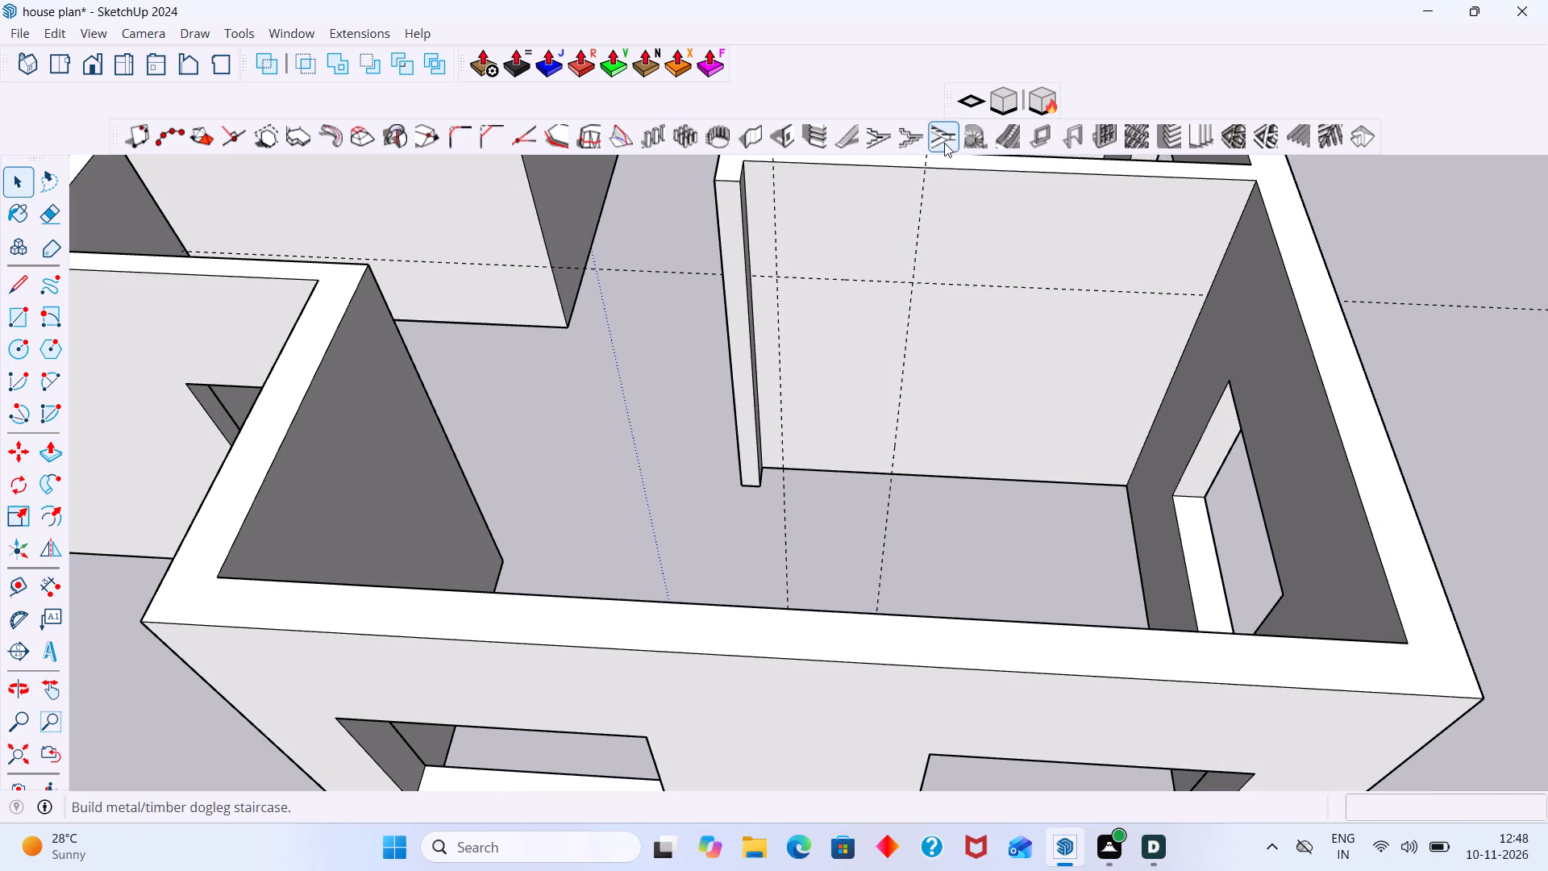
# Use Create Opening to cut the door opening at the partition's door guides through the full wall thickness.
pyautogui.click(779, 144)
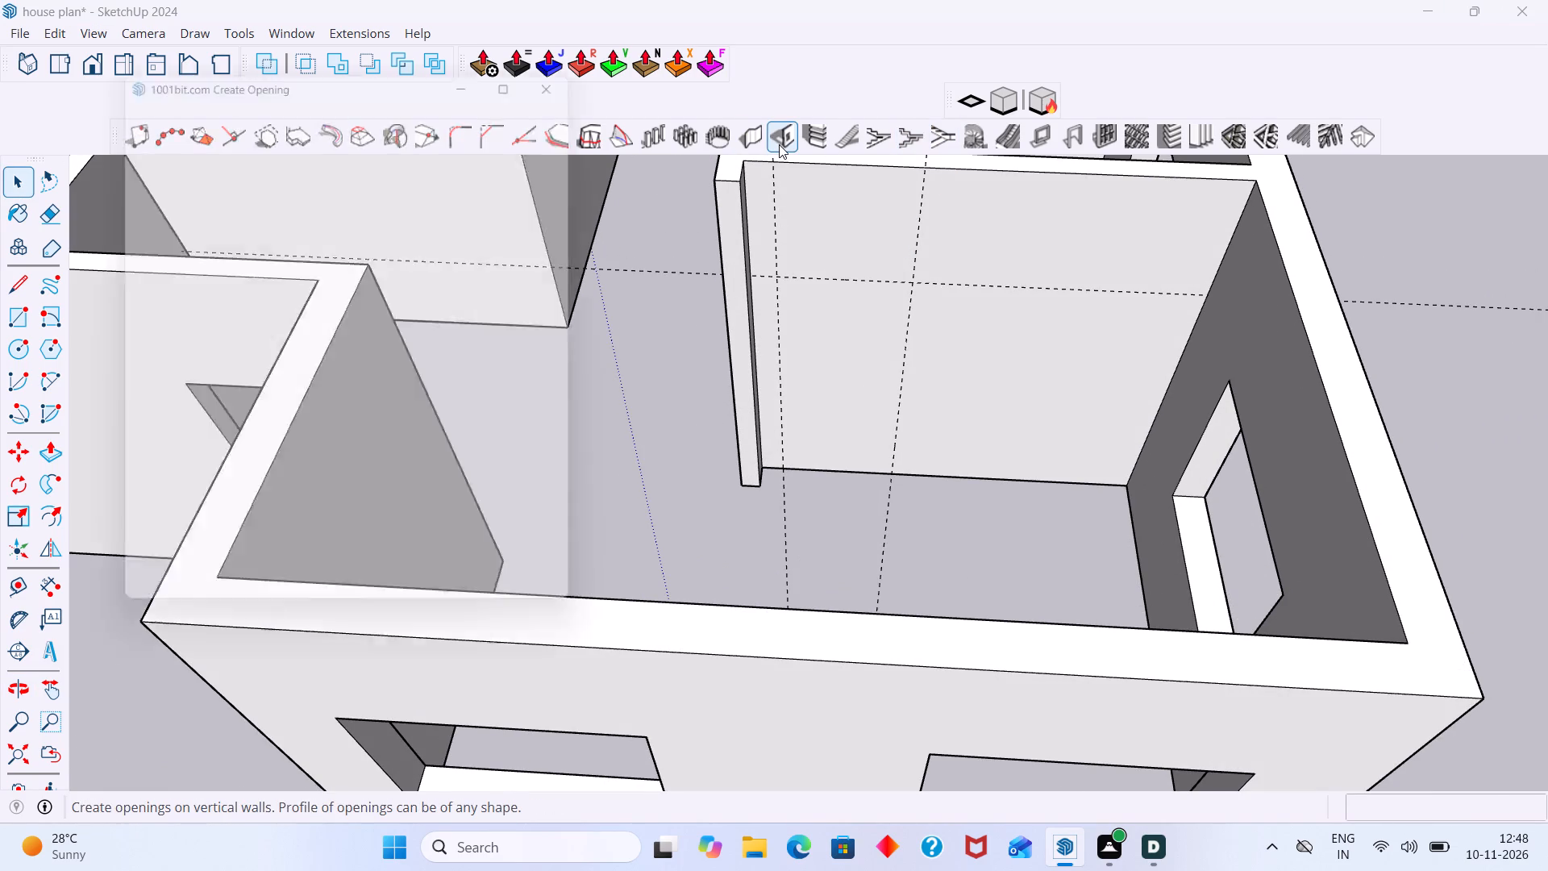
pyautogui.click(204, 488)
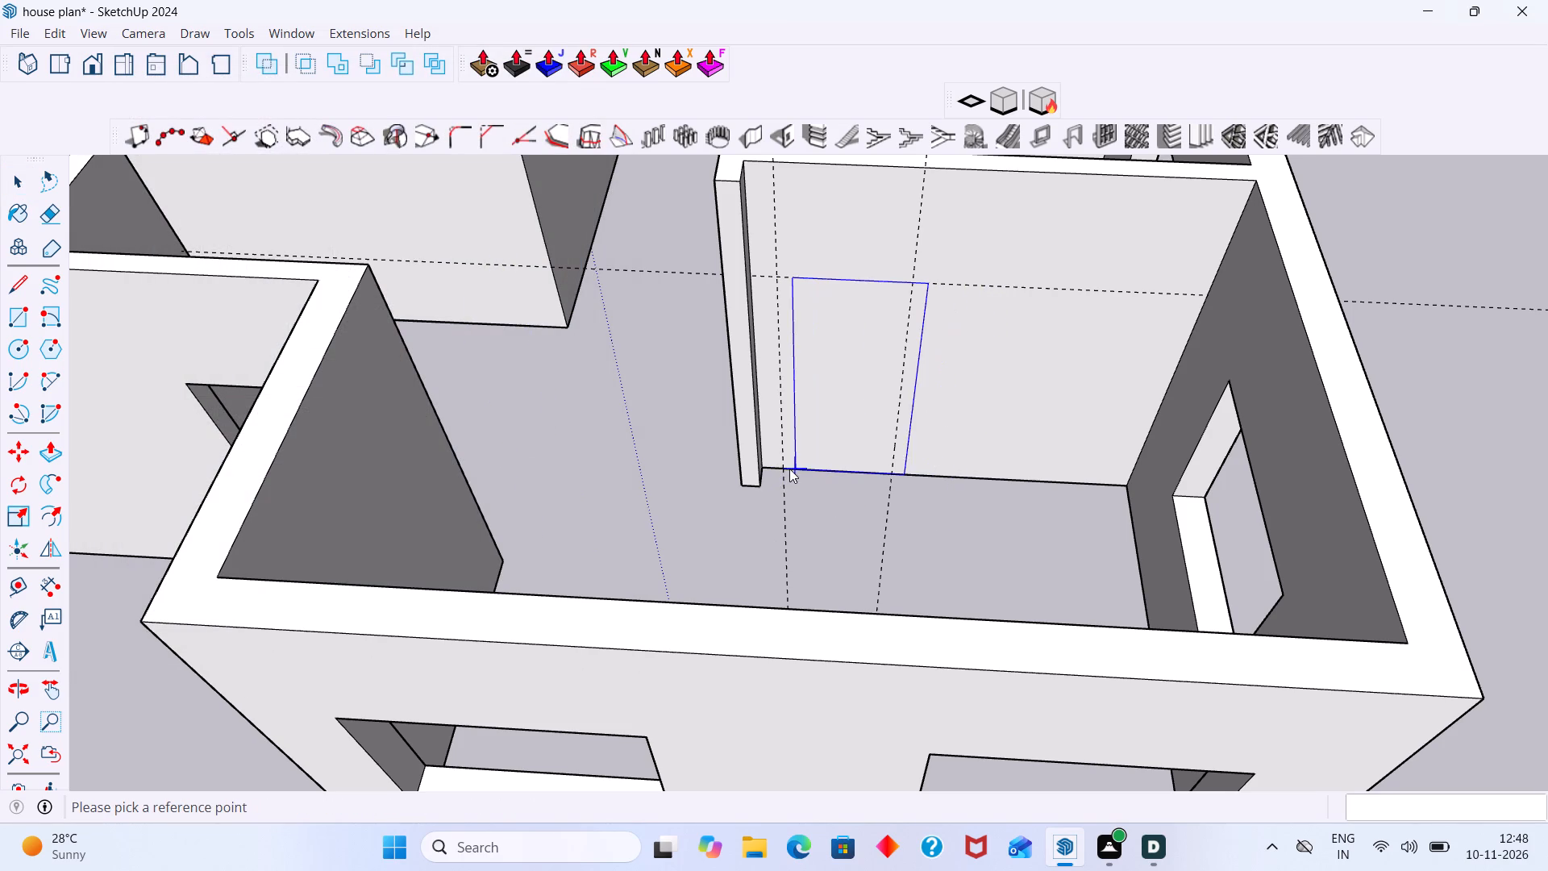
pyautogui.doubleClick(784, 470)
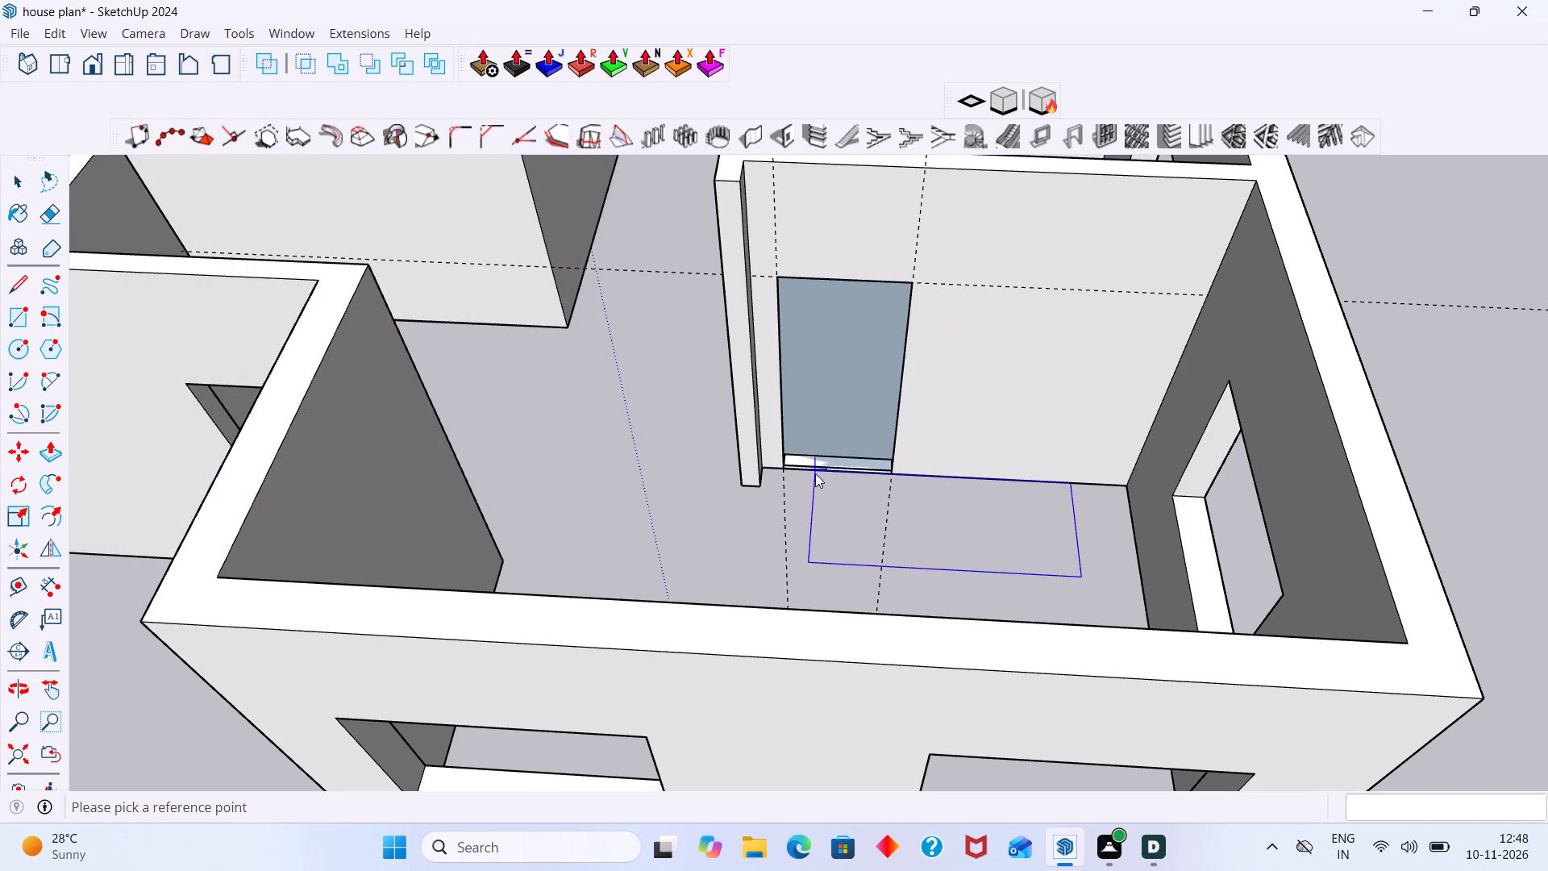
pyautogui.scroll(5, 841, 398)
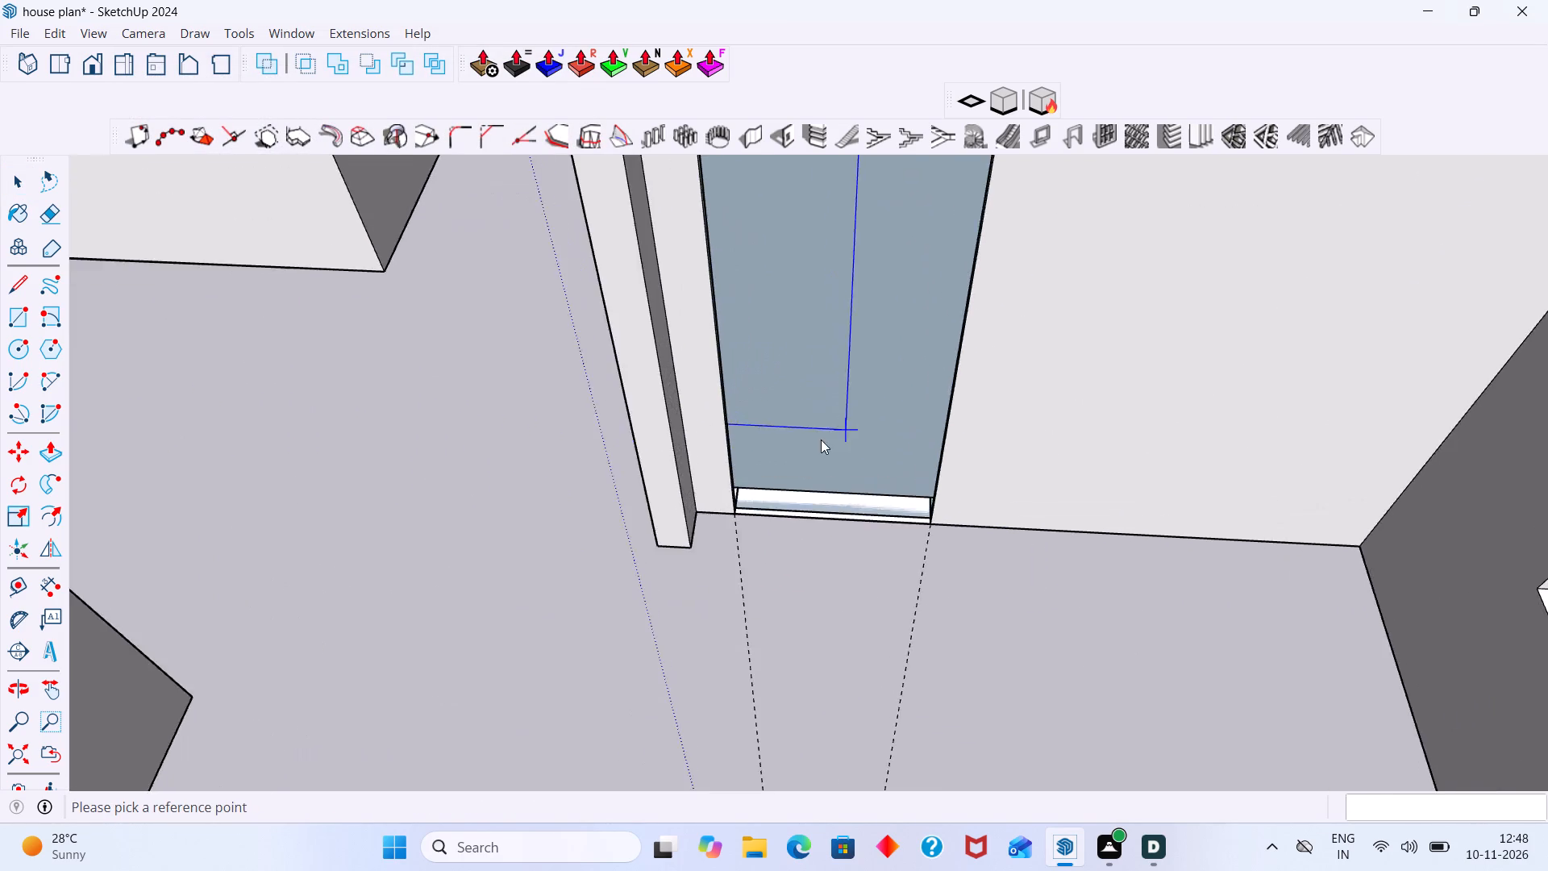
pyautogui.scroll(7, 821, 440)
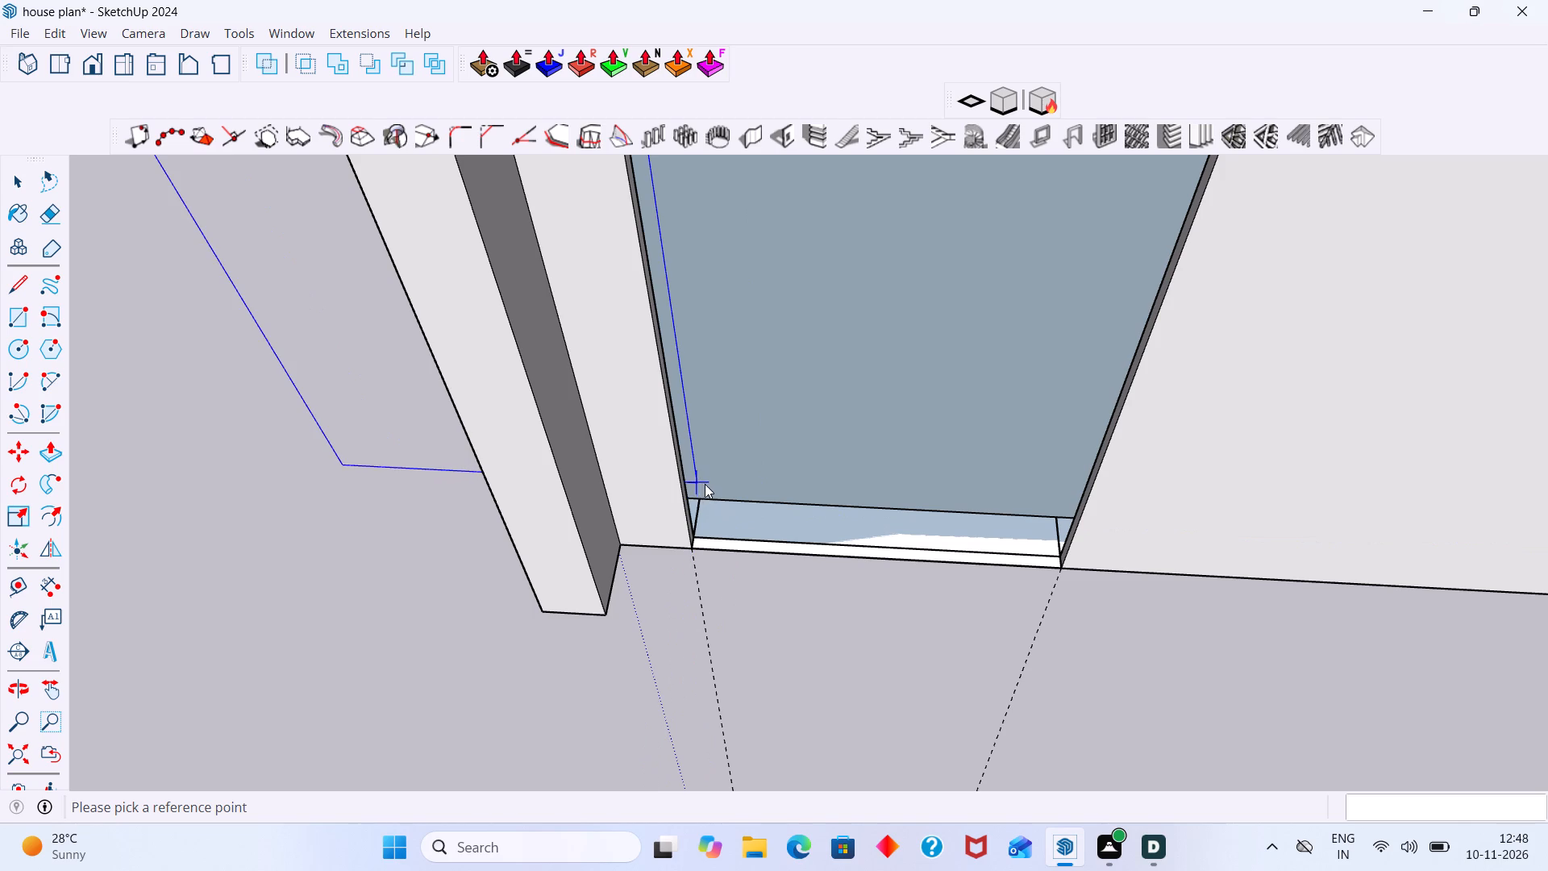
pyautogui.doubleClick(1055, 516)
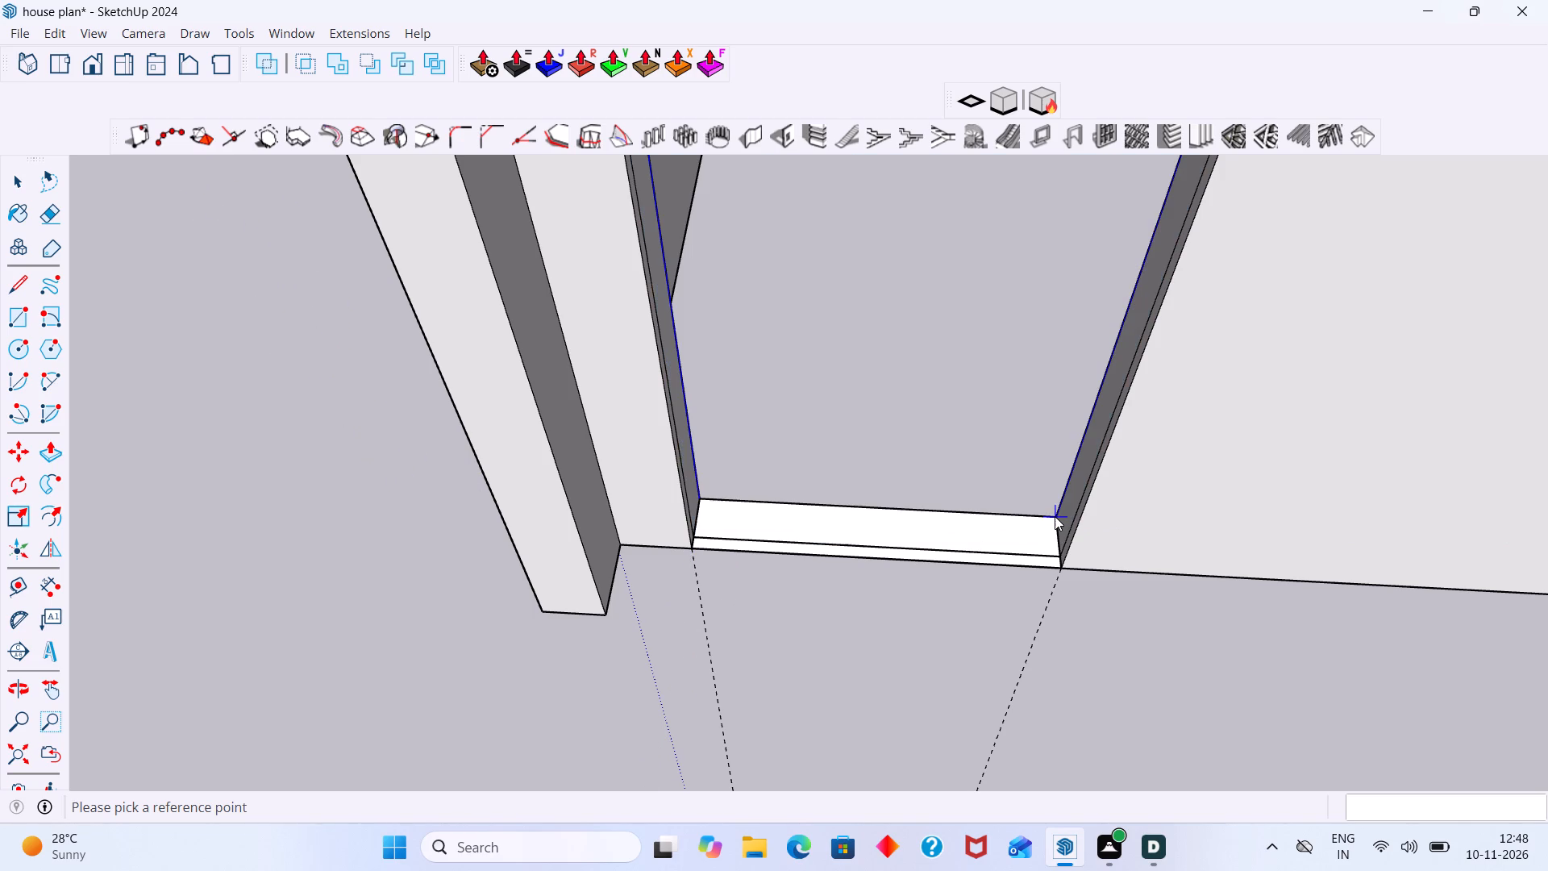
pyautogui.press('space')
# Delete the outer threshold edge and the wide threshold face at the base of the new partition door opening.
pyautogui.scroll(-4, 941, 387)
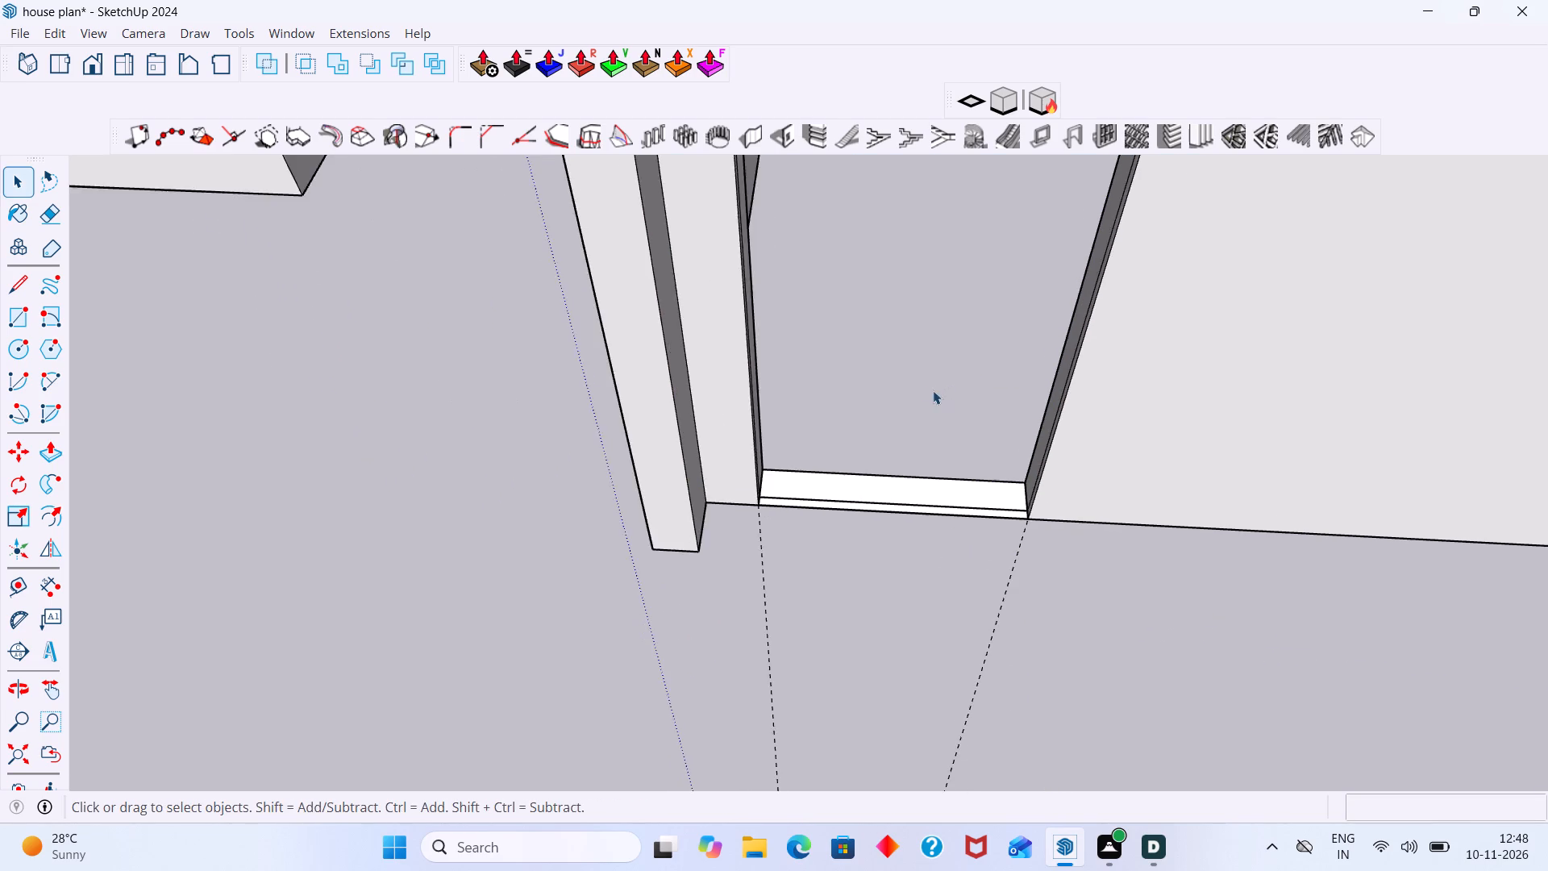
pyautogui.moveTo(934, 393); pyautogui.dragTo(1334, 440, button='middle')
pyautogui.scroll(4, 995, 328)
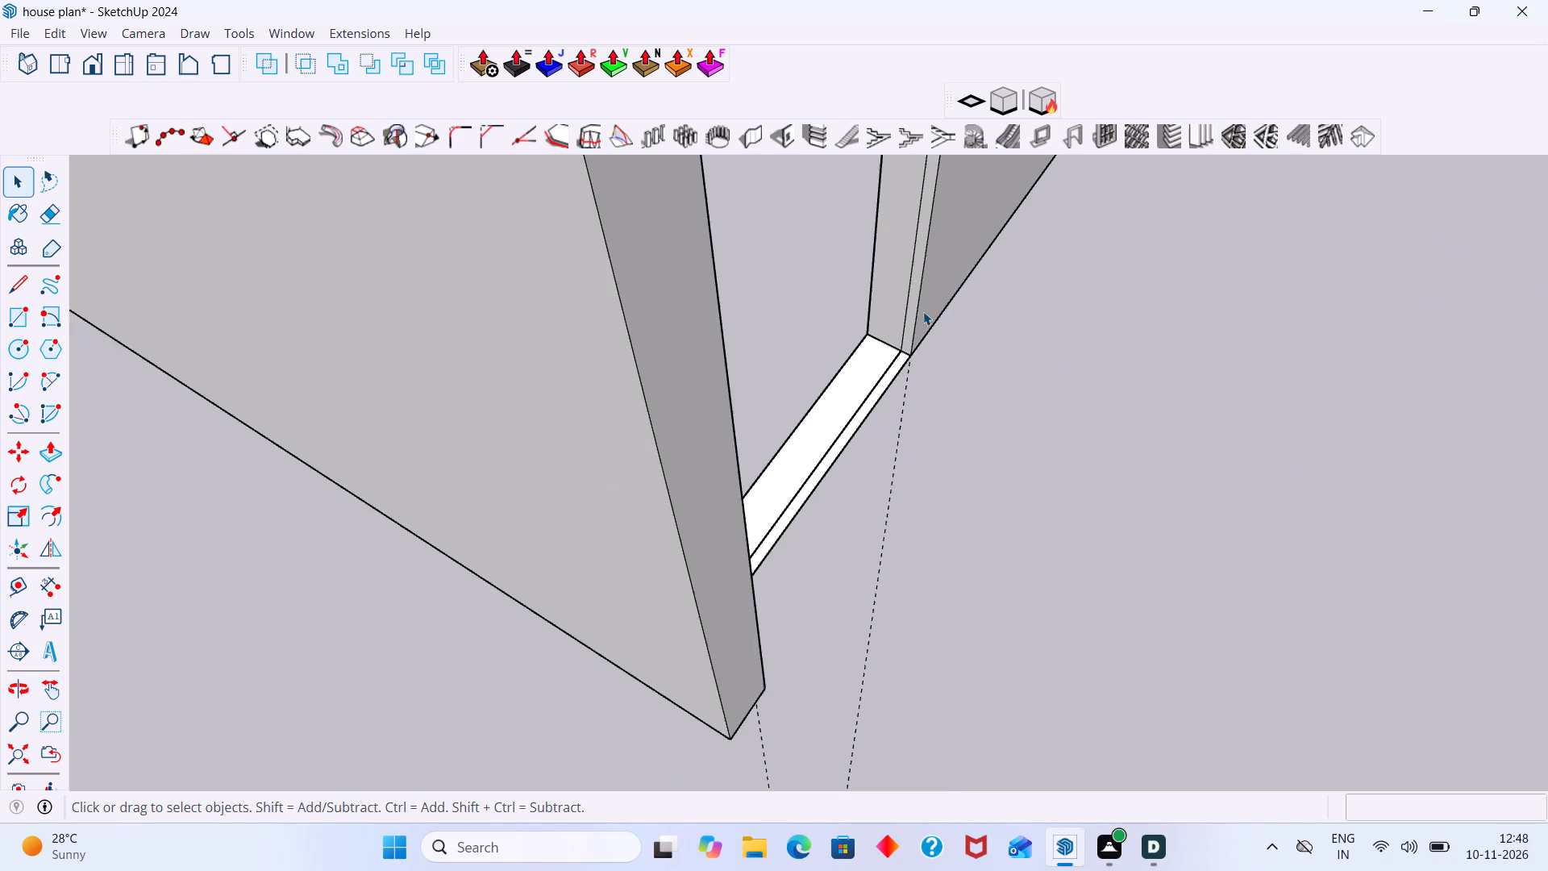
pyautogui.scroll(11, 923, 311)
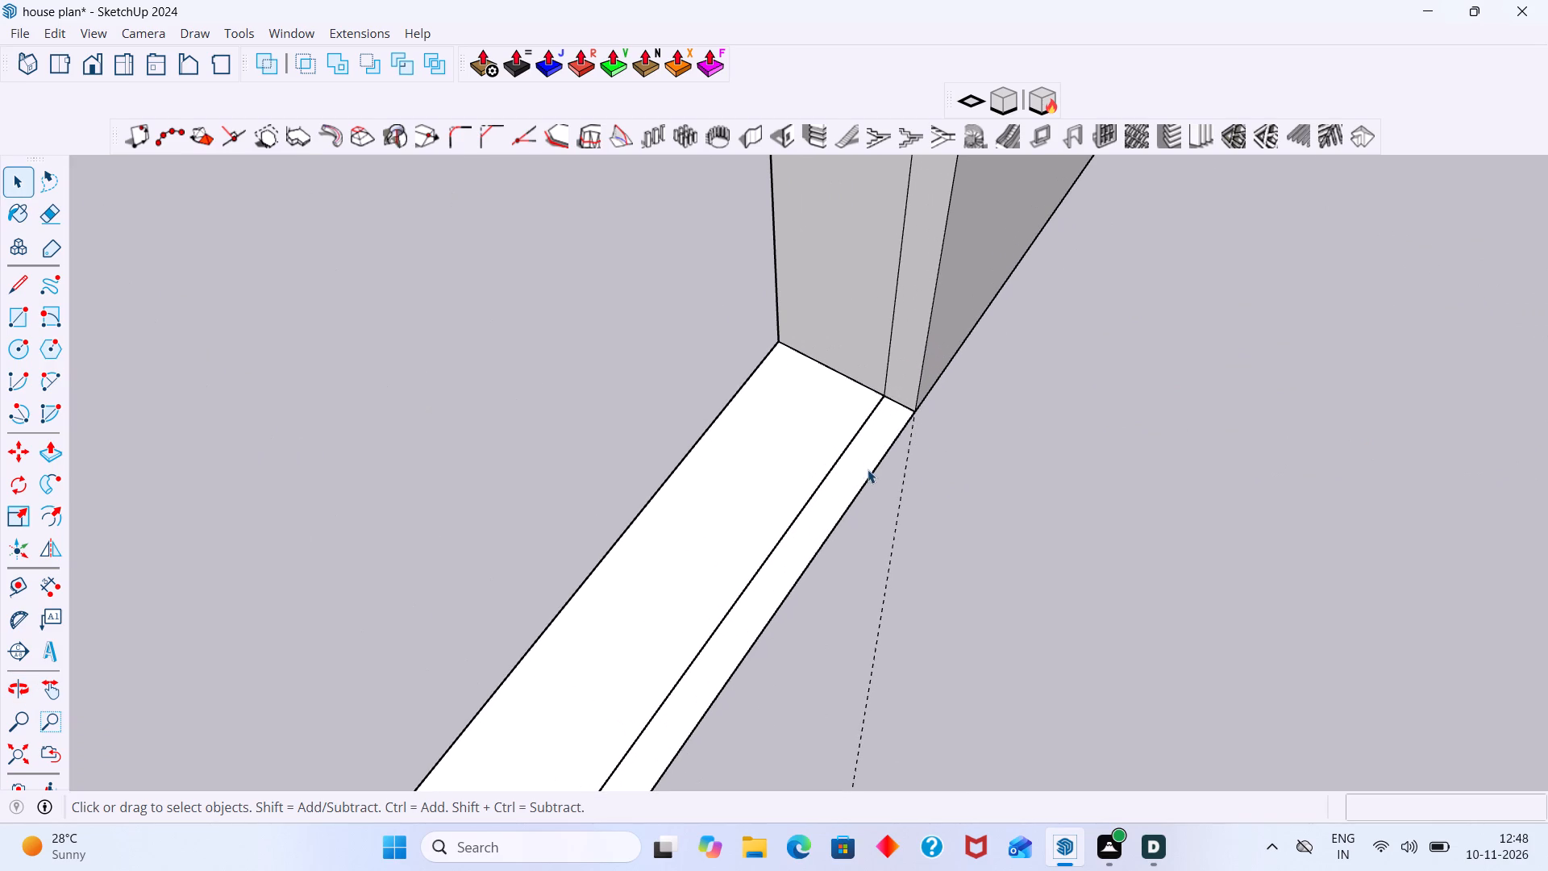
pyautogui.click(871, 478)
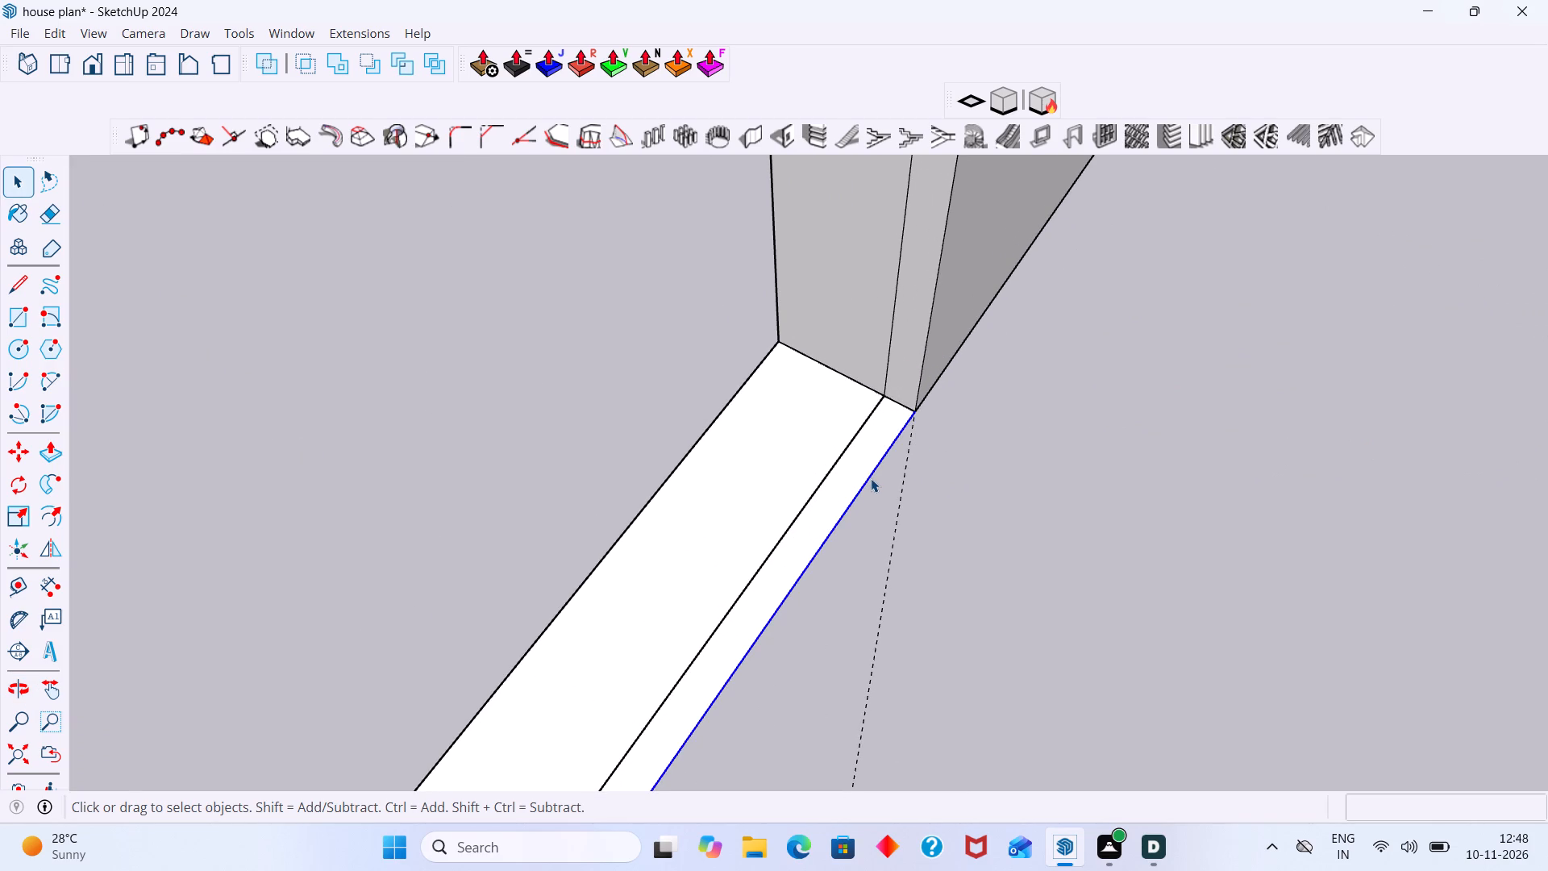
pyautogui.press('Delete')
pyautogui.click(809, 498)
pyautogui.press('Delete')
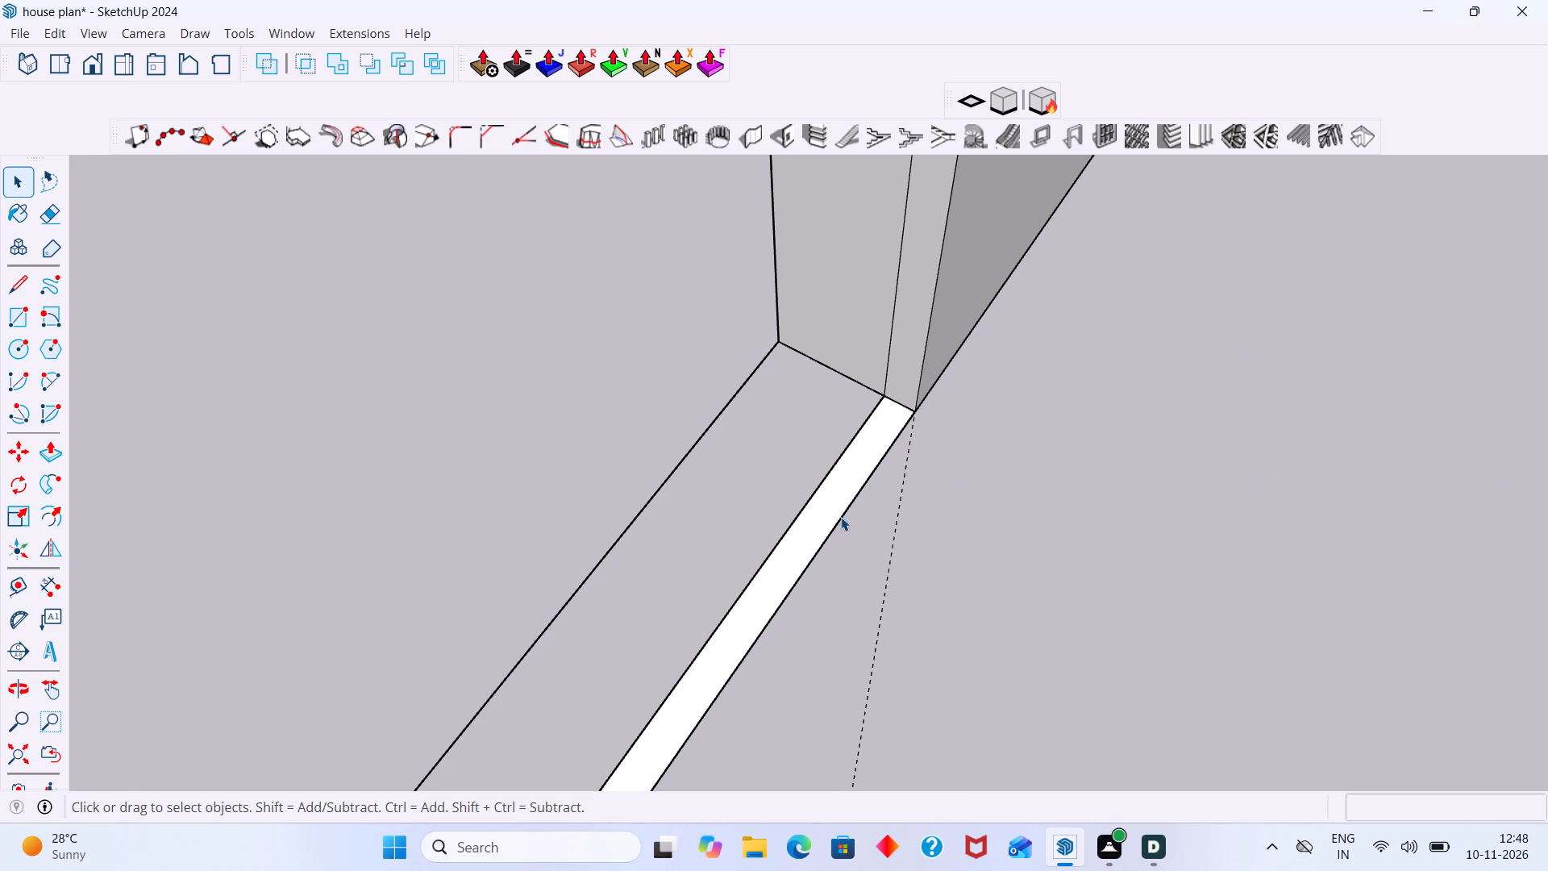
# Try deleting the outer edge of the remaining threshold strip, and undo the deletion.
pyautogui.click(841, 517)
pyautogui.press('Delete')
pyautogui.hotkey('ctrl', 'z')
# Delete all guides in the model.
pyautogui.scroll(-20, 818, 487)
pyautogui.scroll(-4, 818, 487)
pyautogui.scroll(-2, 832, 265)
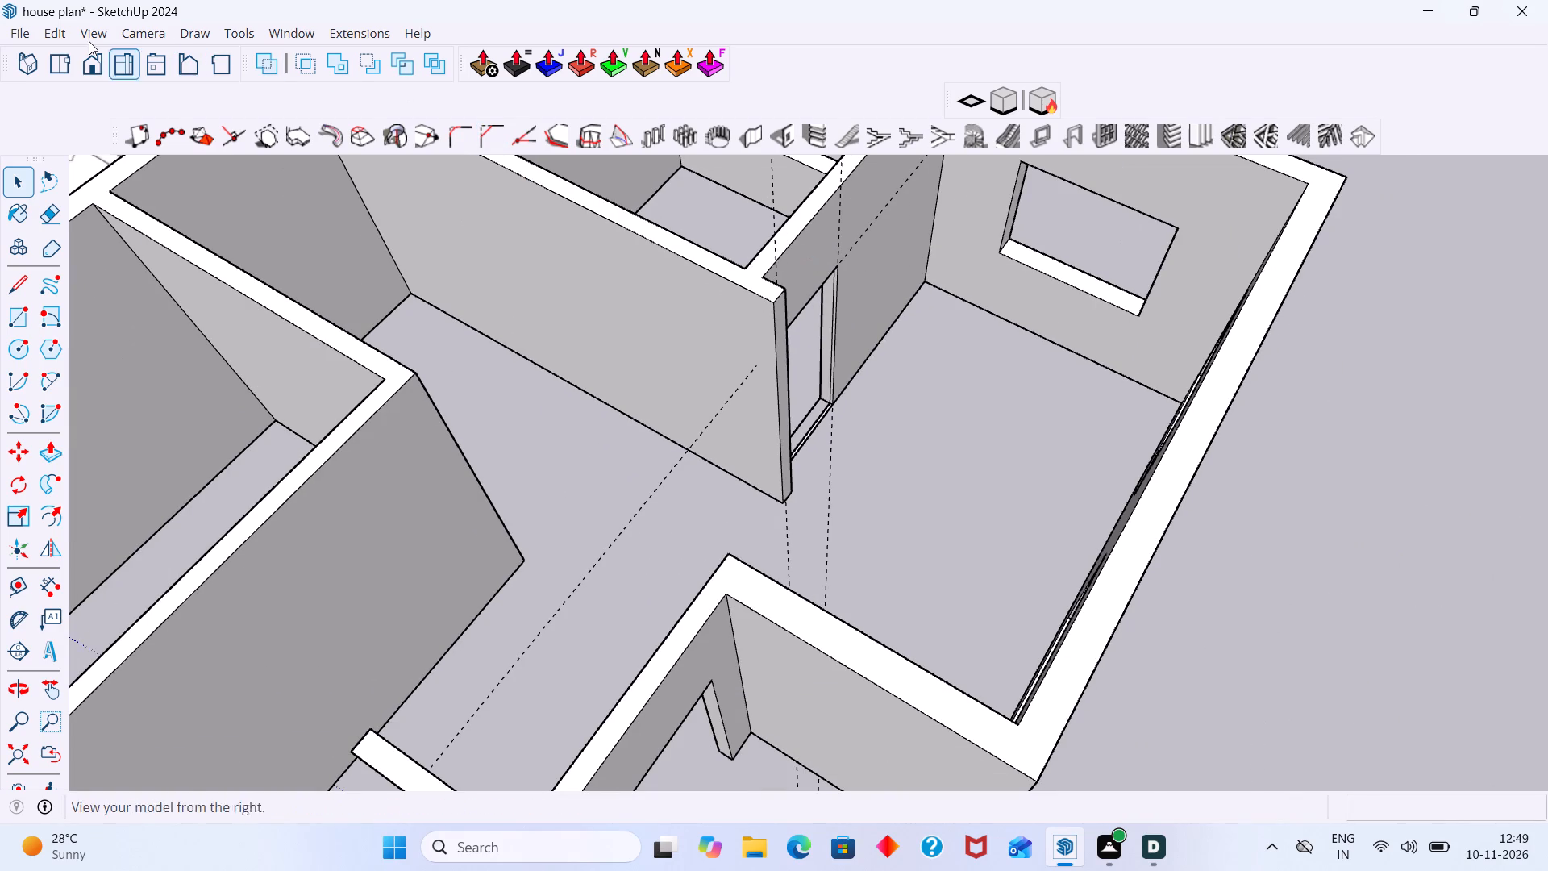
pyautogui.click(61, 30)
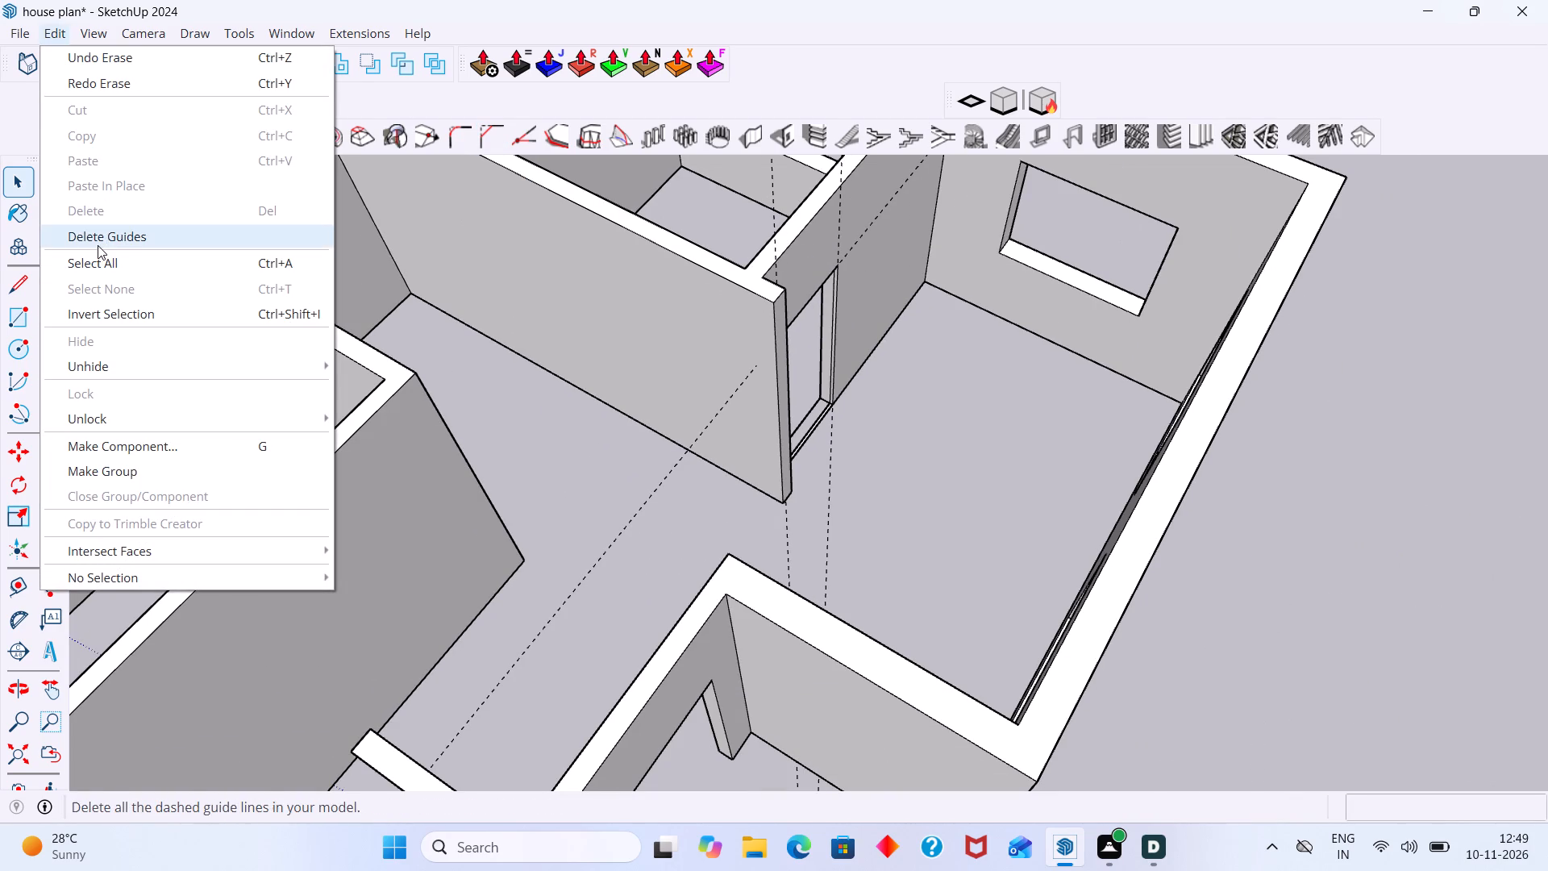
pyautogui.click(98, 245)
# Delete the vertical seam line on the partition door's jamb farther from the partition's free end.
pyautogui.moveTo(759, 344); pyautogui.dragTo(560, 359, button='middle')
pyautogui.scroll(7, 820, 322)
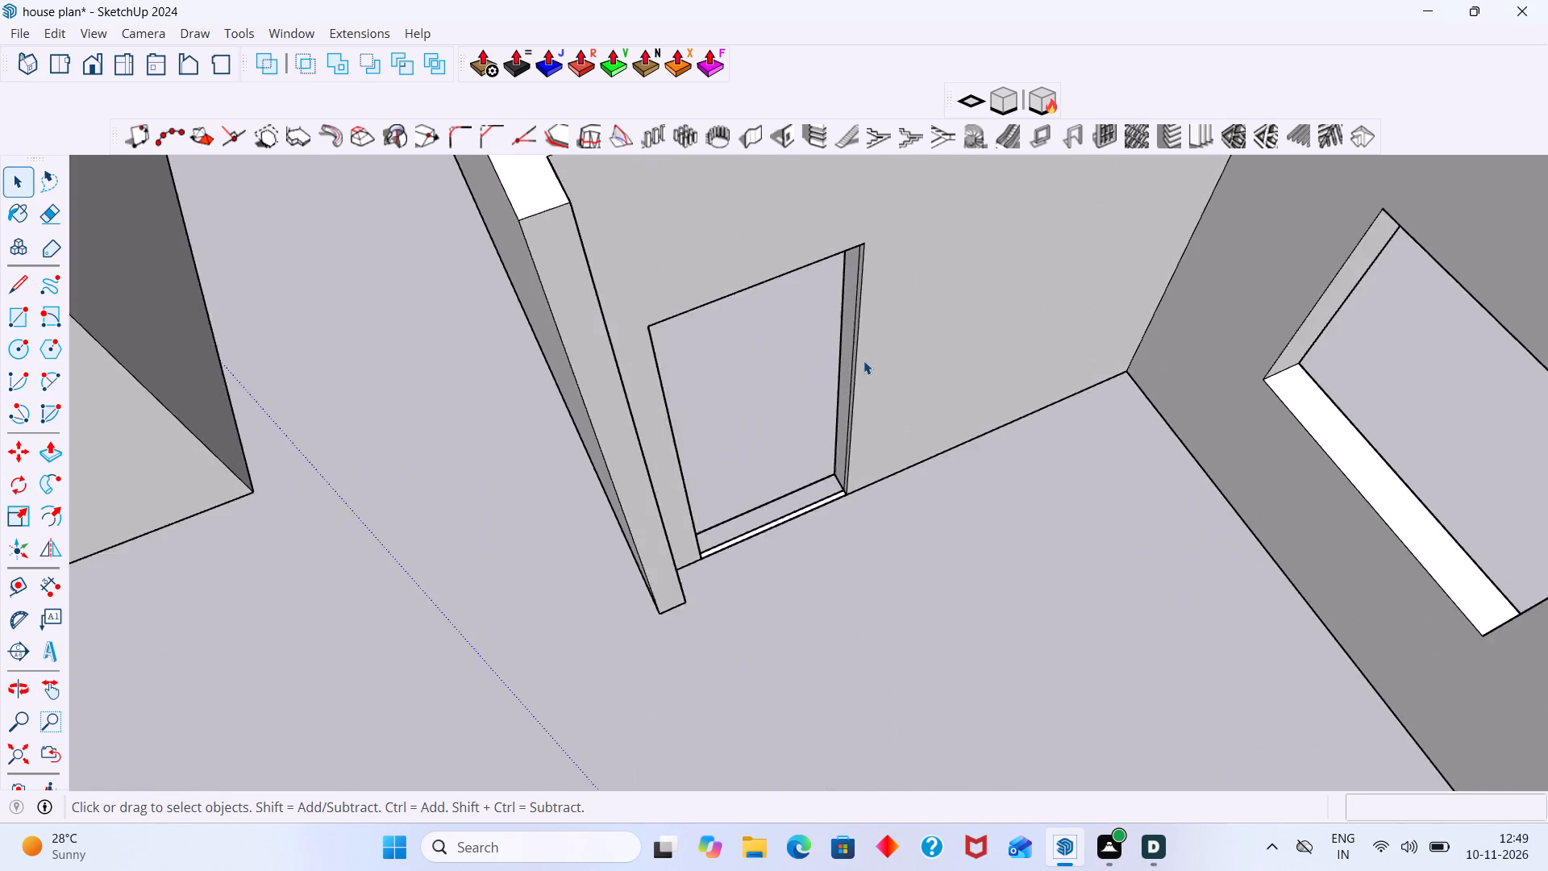
pyautogui.scroll(2, 863, 360)
pyautogui.moveTo(852, 531); pyautogui.dragTo(785, 535, button='middle')
pyautogui.scroll(14, 789, 537)
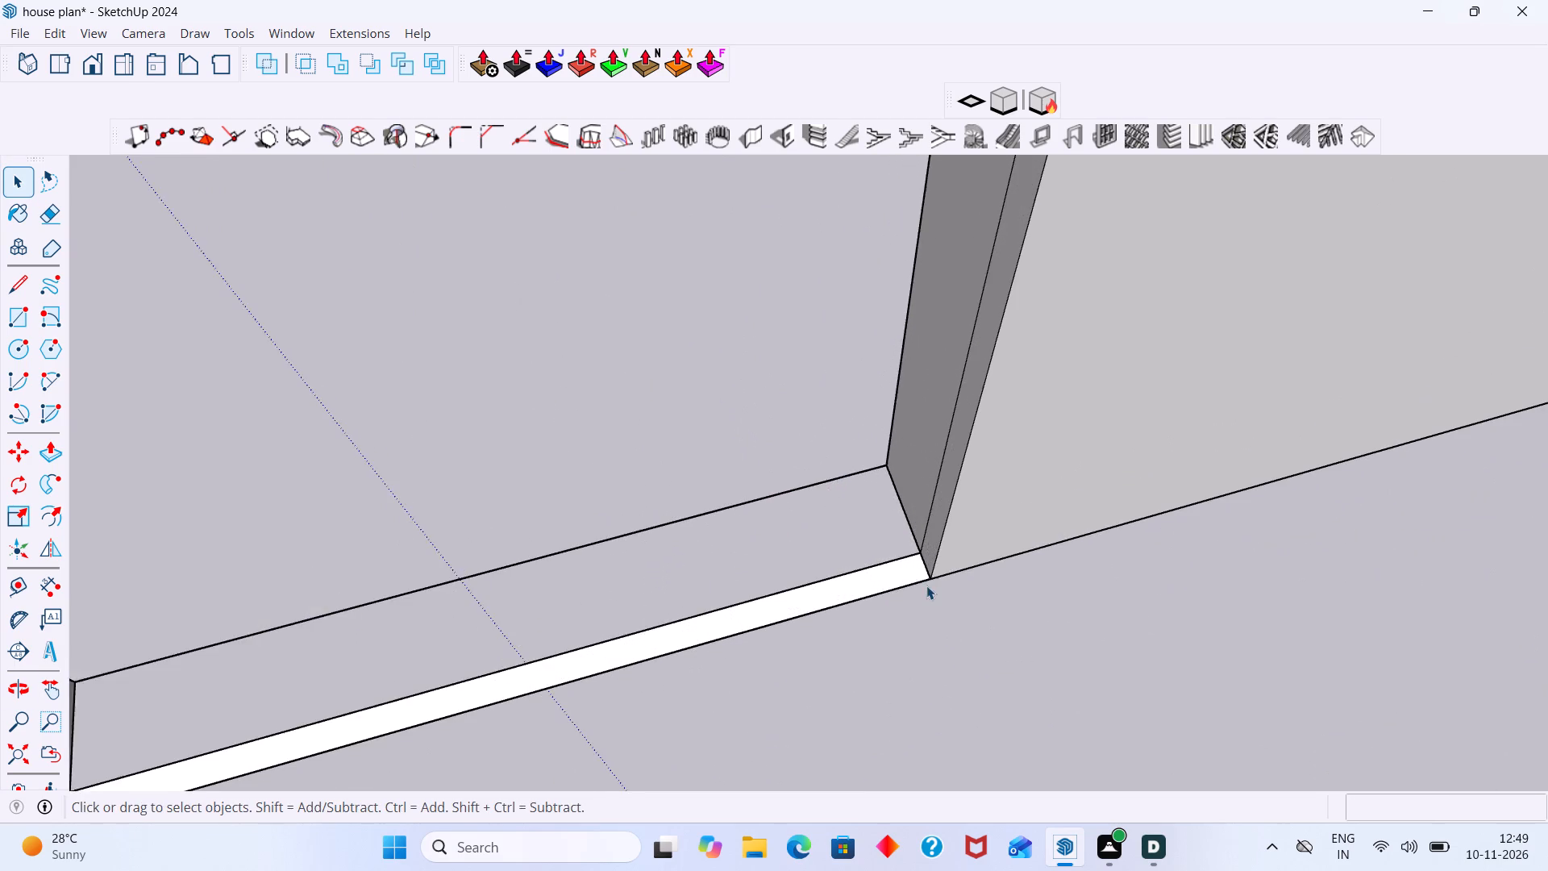
pyautogui.scroll(3, 926, 586)
pyautogui.click(930, 511)
pyautogui.doubleClick(927, 511)
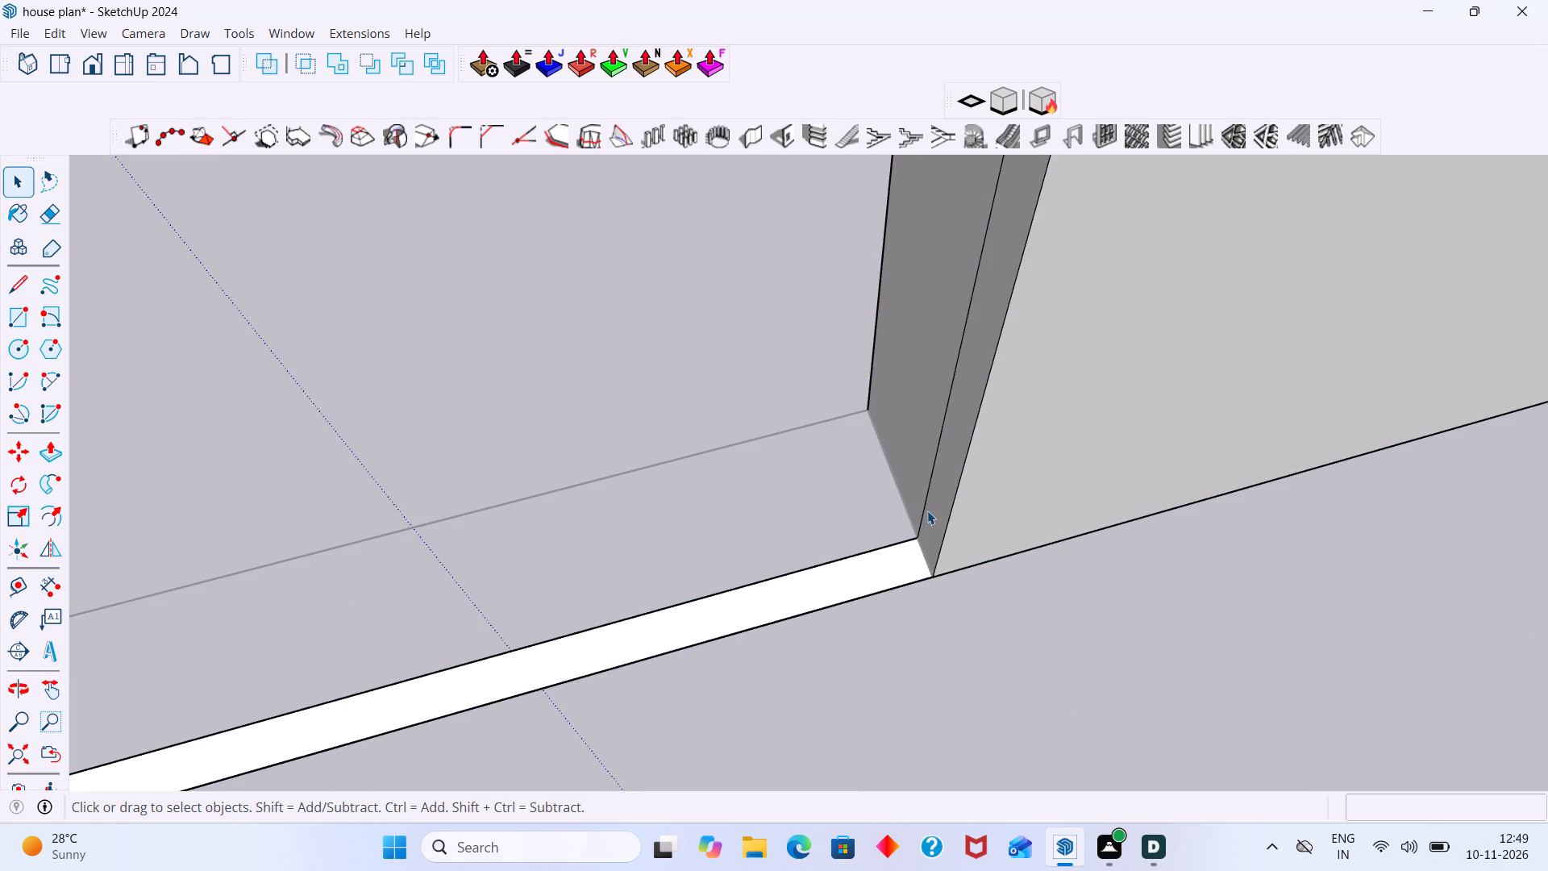
pyautogui.click(926, 511)
pyautogui.doubleClick(926, 511)
pyautogui.click(922, 517)
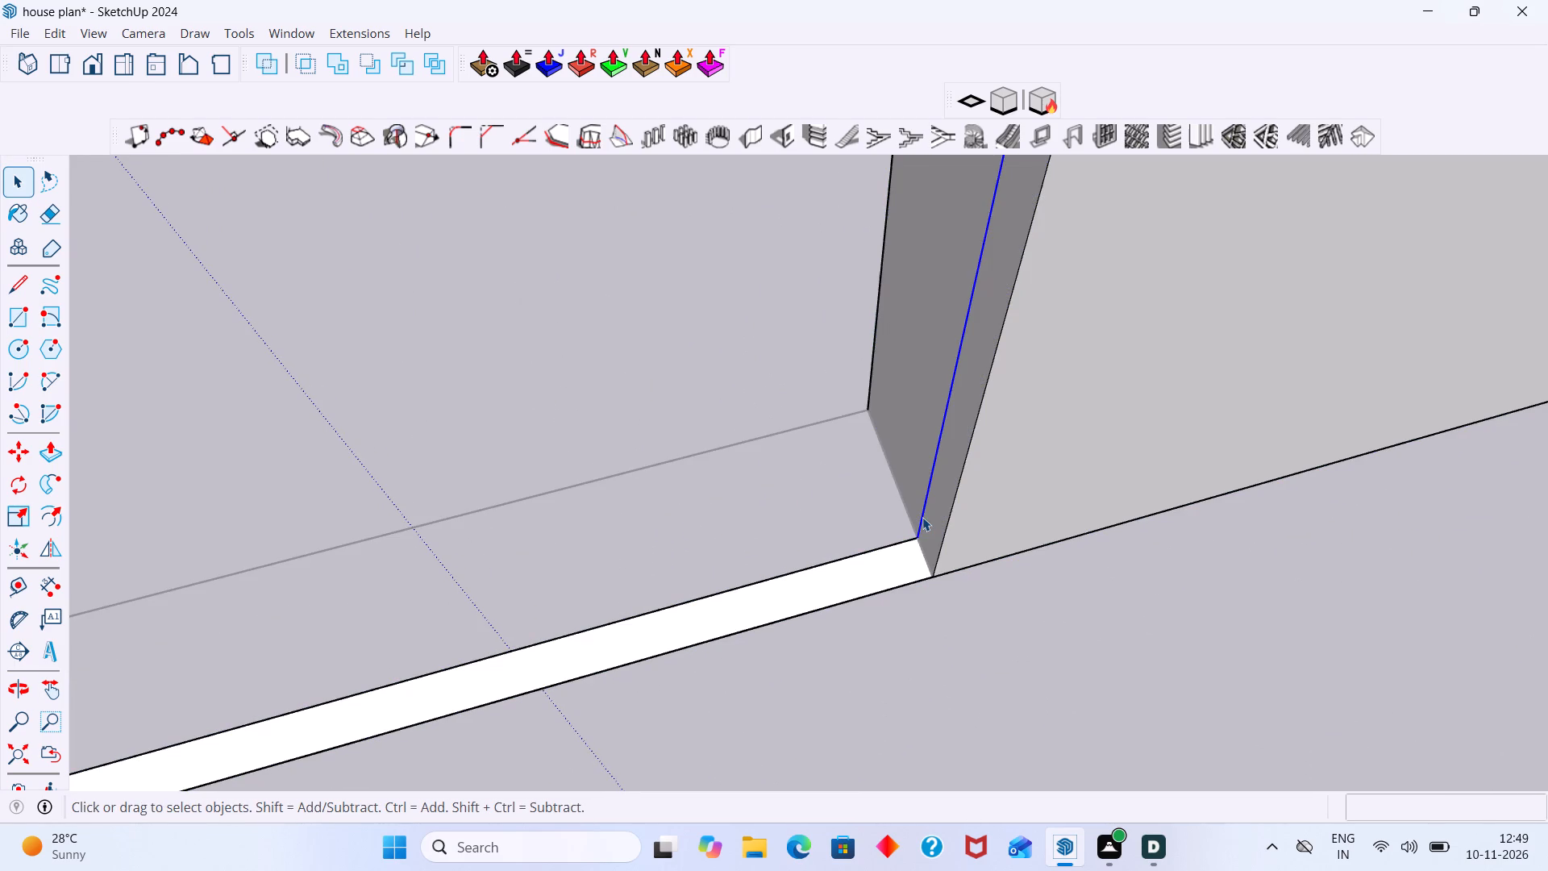
pyautogui.press('Delete')
# Erase the remaining narrow threshold strip and its edges across the base of the partition door opening.
pyautogui.press('r')
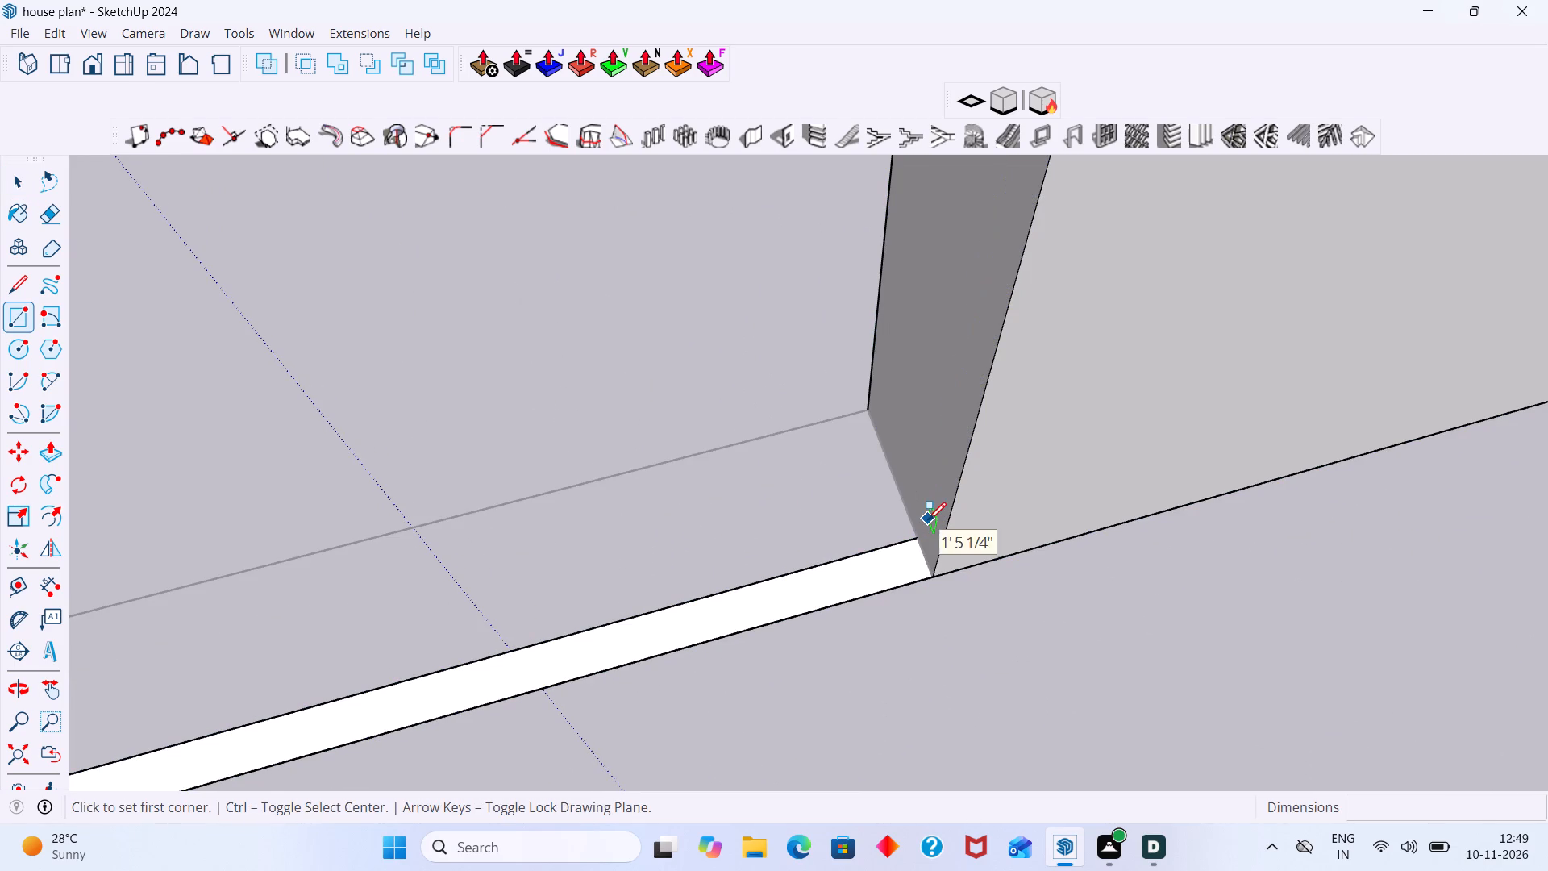
pyautogui.press('e')
pyautogui.moveTo(838, 531); pyautogui.dragTo(859, 574)
pyautogui.moveTo(860, 573); pyautogui.dragTo(866, 589)
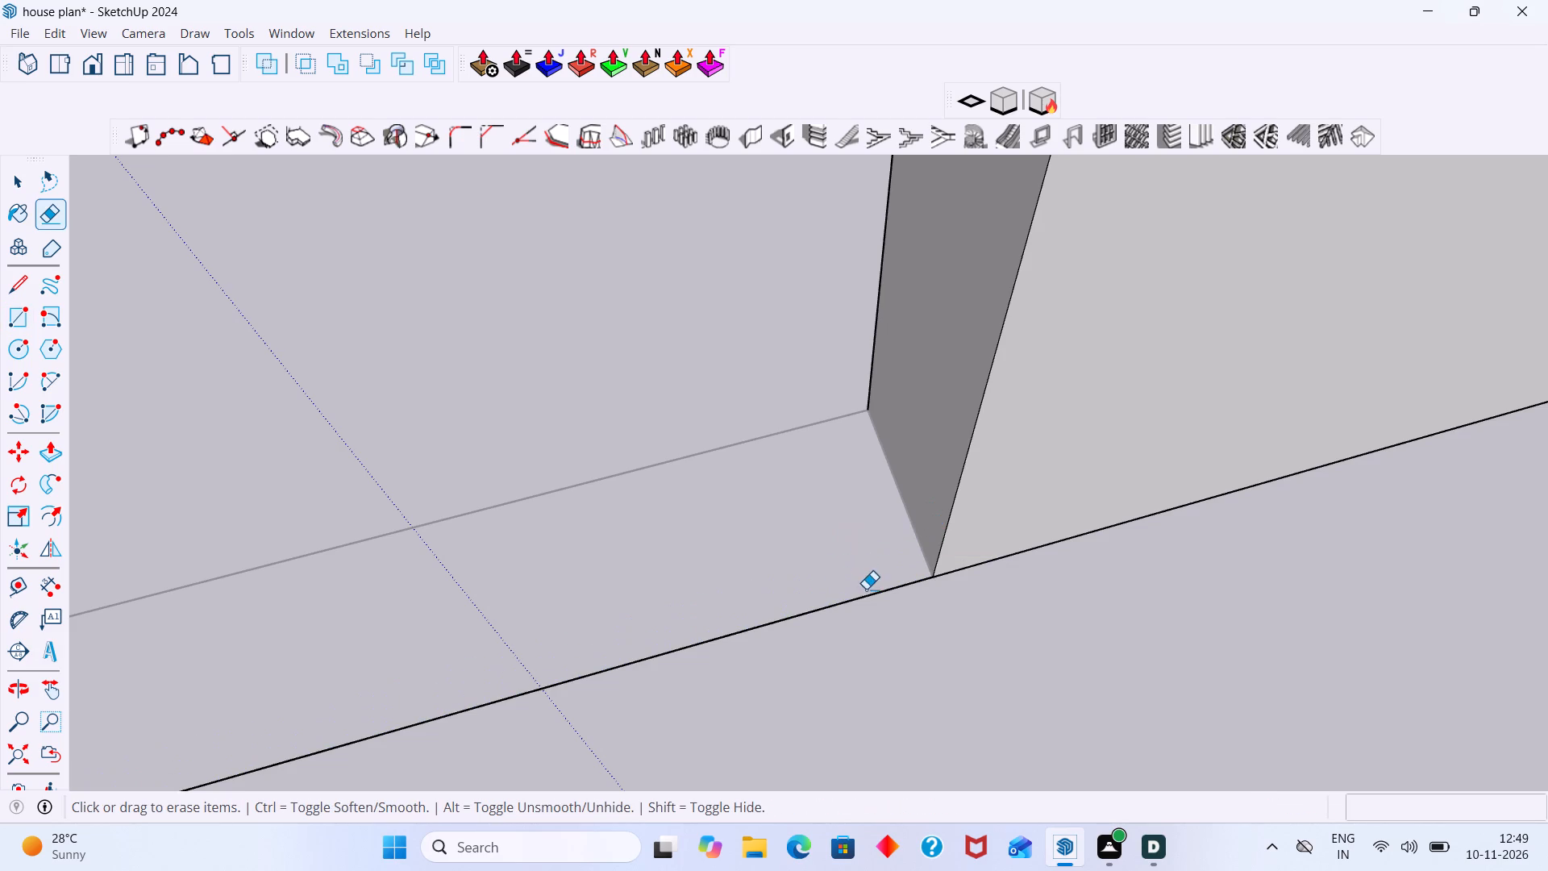
pyautogui.moveTo(866, 589); pyautogui.dragTo(869, 594)
# Erase the vertical seam line on the opposite jamb of the partition door opening.
pyautogui.scroll(-7, 814, 541)
pyautogui.scroll(-3, 746, 498)
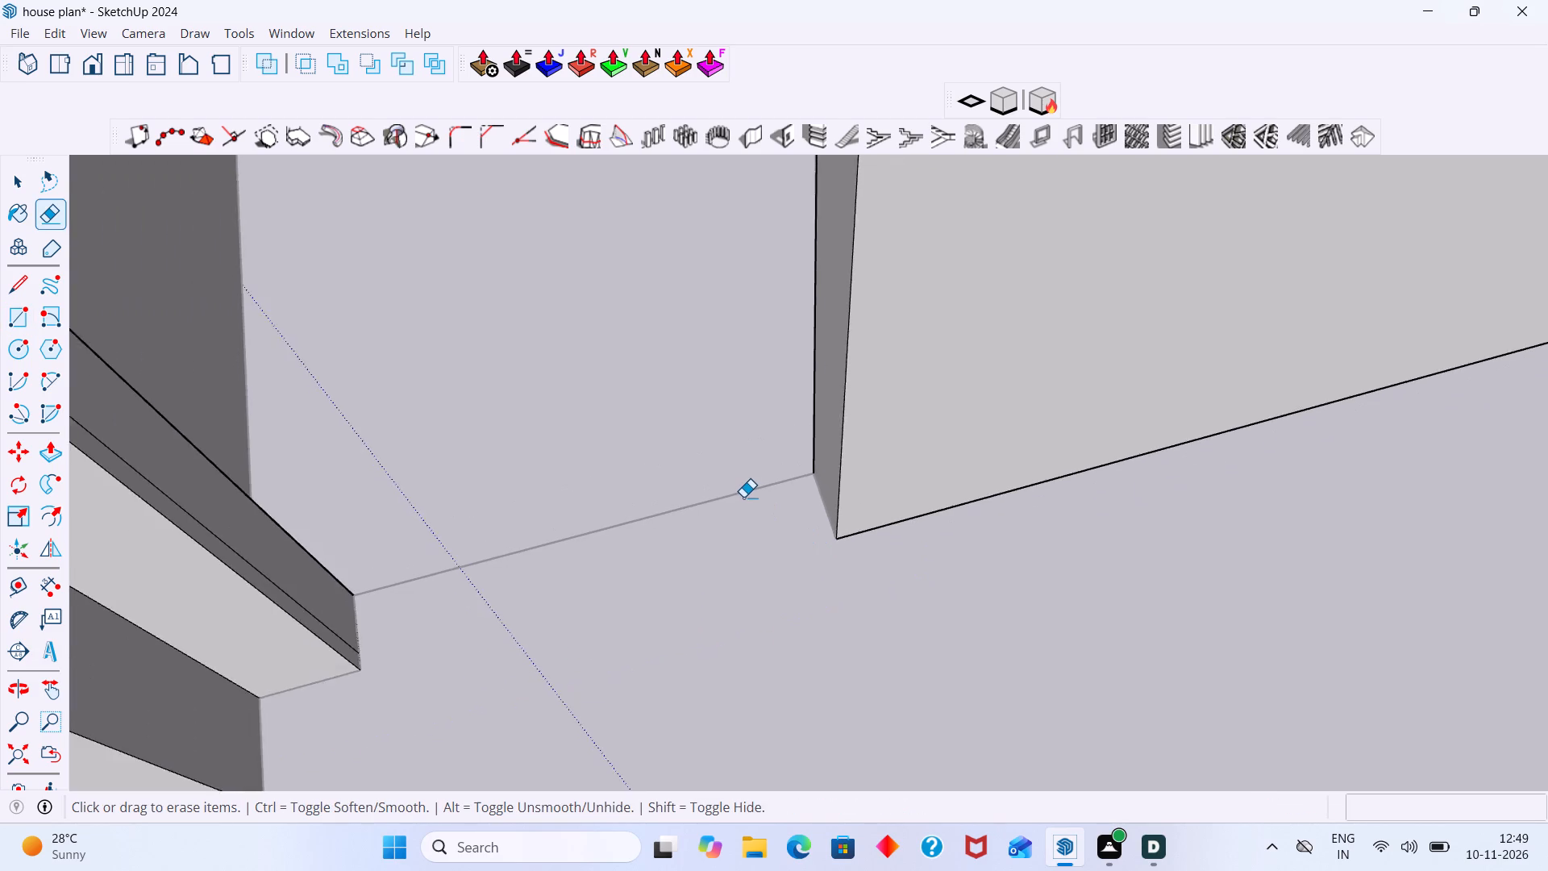
pyautogui.scroll(-2, 743, 497)
pyautogui.moveTo(739, 498); pyautogui.dragTo(701, 466, button='middle')
pyautogui.moveTo(454, 515); pyautogui.dragTo(246, 523, button='middle')
pyautogui.scroll(7, 396, 447)
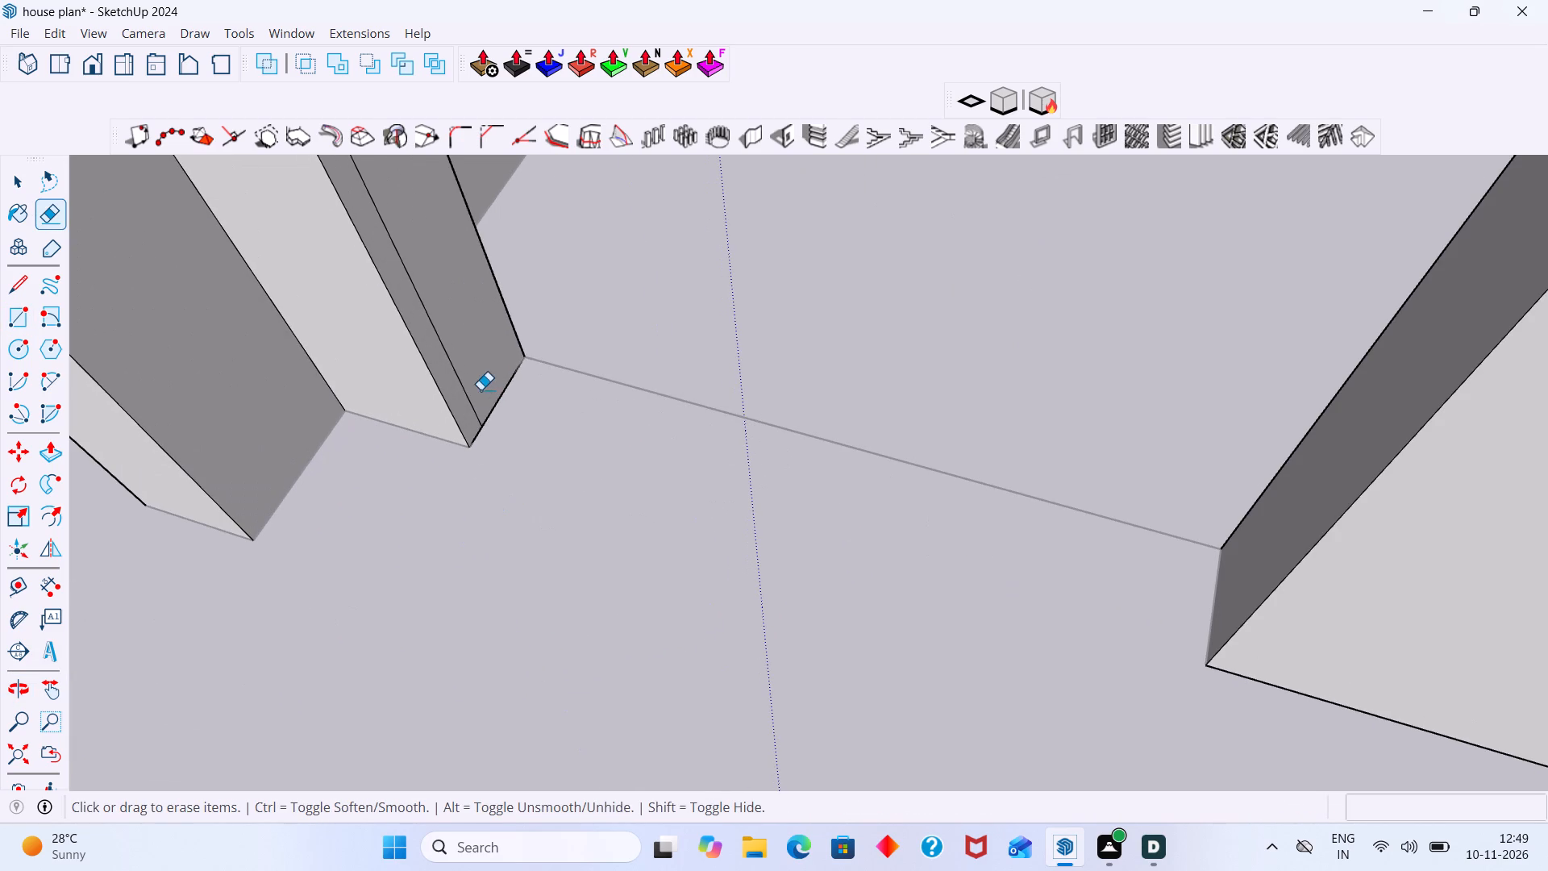
pyautogui.moveTo(476, 386); pyautogui.dragTo(458, 397)
# Erase the seam line on the underside of the partition door opening's head.
pyautogui.scroll(-10, 485, 394)
pyautogui.moveTo(714, 493); pyautogui.dragTo(751, 456, button='middle')
pyautogui.scroll(-3, 752, 443)
pyautogui.keyDown('shift'); pyautogui.moveTo(749, 442); pyautogui.dragTo(707, 719, button='middle'); pyautogui.keyUp('shift')
pyautogui.moveTo(707, 639); pyautogui.dragTo(689, 353, button='middle')
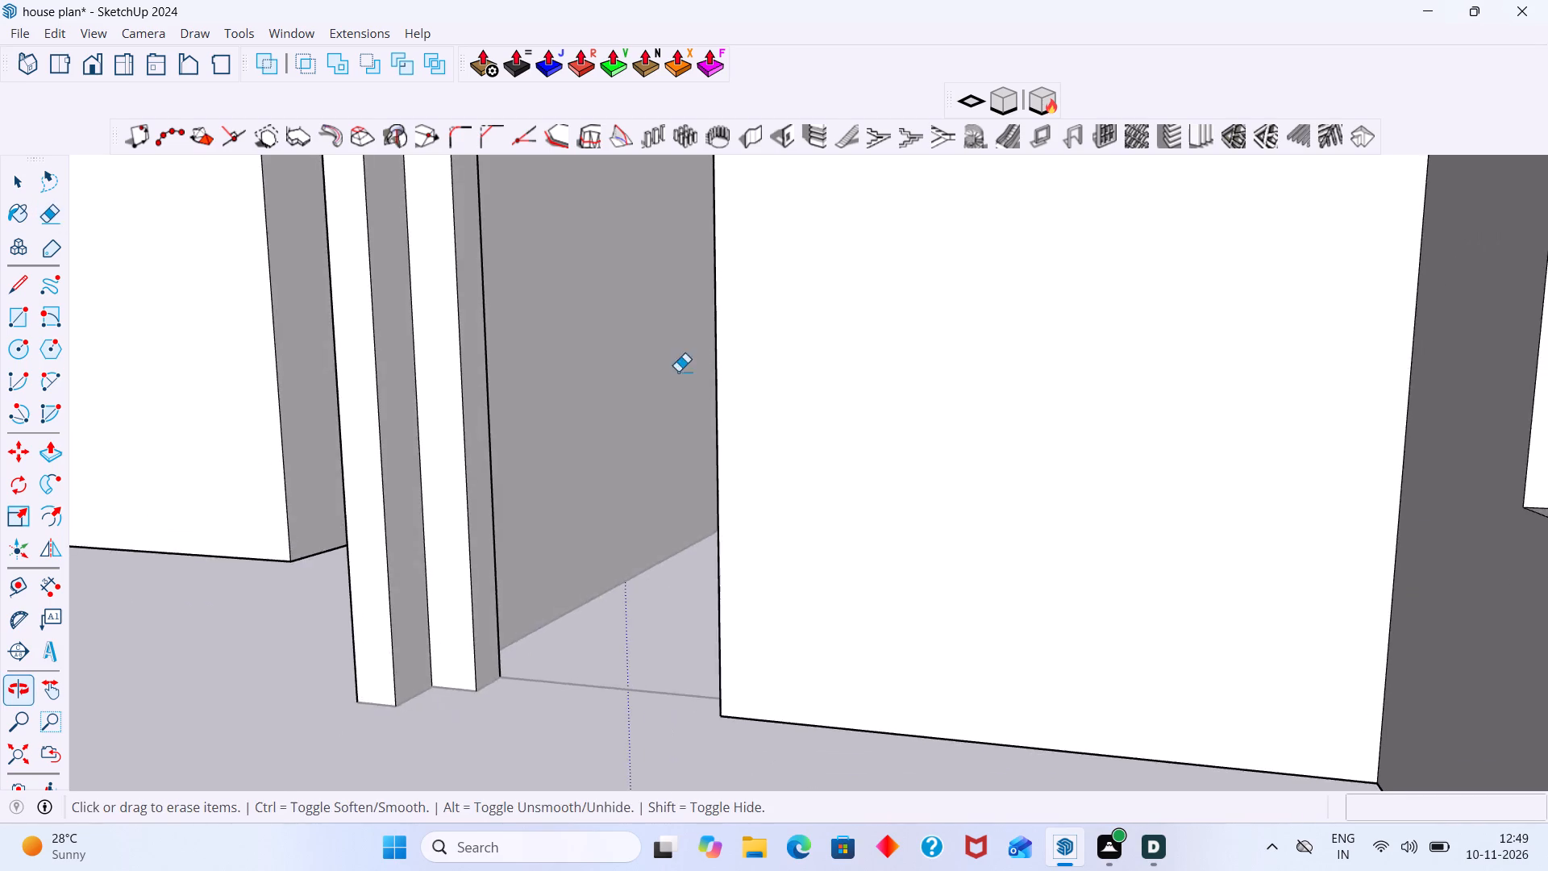
pyautogui.scroll(-3, 677, 371)
pyautogui.keyDown('shift'); pyautogui.moveTo(657, 434); pyautogui.dragTo(626, 499, button='middle'); pyautogui.keyUp('shift')
pyautogui.keyDown('shift'); pyautogui.moveTo(625, 448); pyautogui.dragTo(614, 540, button='middle'); pyautogui.keyUp('shift')
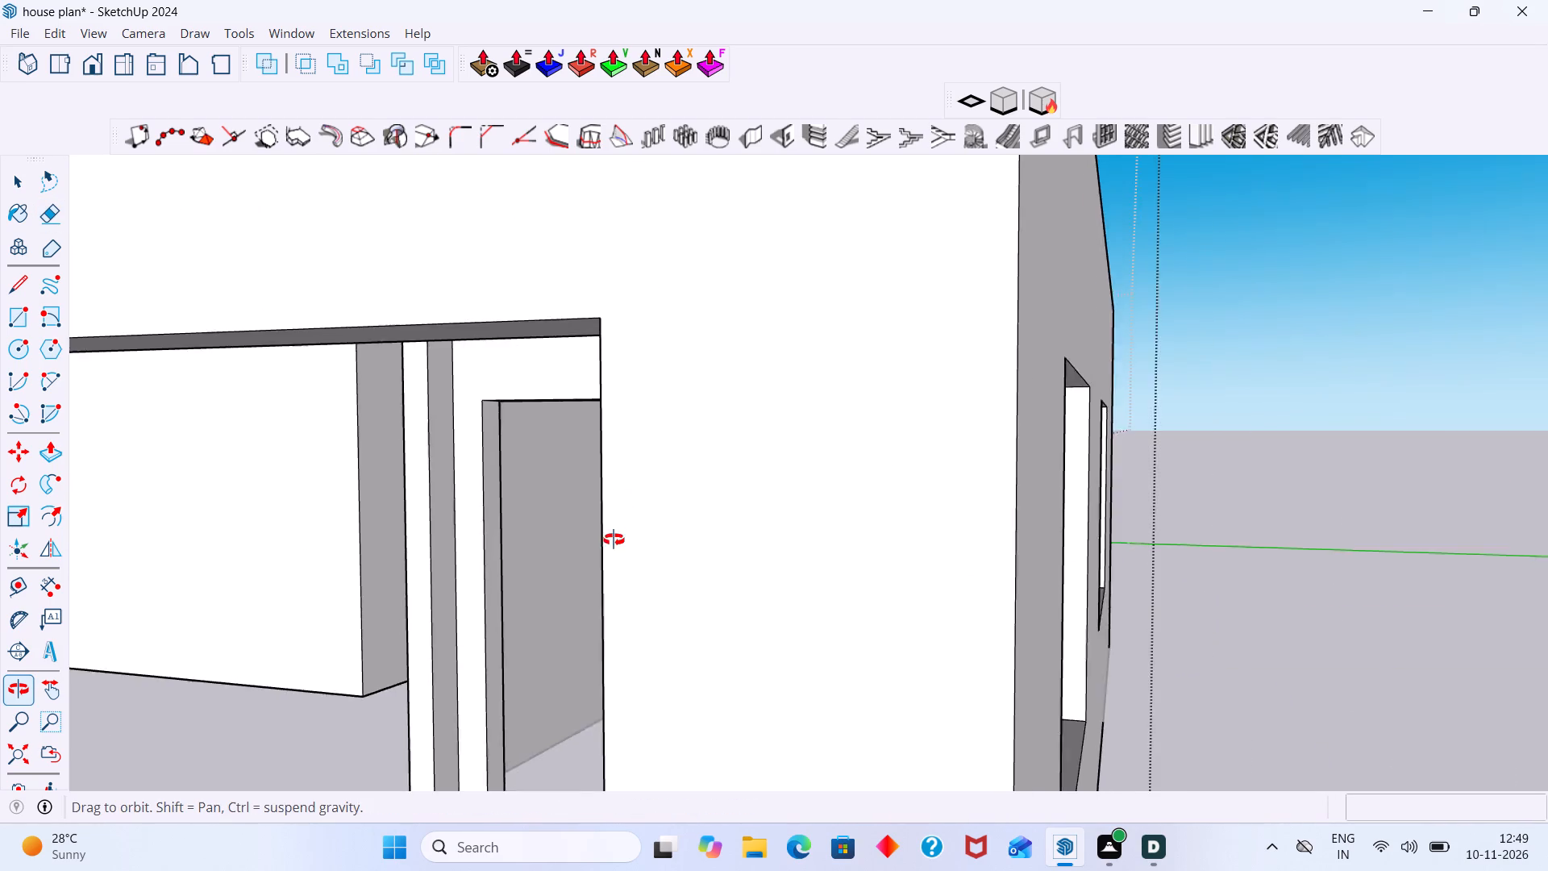
pyautogui.keyDown('shift'); pyautogui.moveTo(614, 540); pyautogui.dragTo(626, 427, button='middle'); pyautogui.keyUp('shift')
pyautogui.scroll(-2, 476, 547)
pyautogui.moveTo(514, 646); pyautogui.dragTo(512, 571, button='middle')
pyautogui.moveTo(489, 623); pyautogui.dragTo(493, 578, button='middle')
pyautogui.moveTo(493, 582); pyautogui.dragTo(522, 687, button='middle')
pyautogui.scroll(-4, 442, 490)
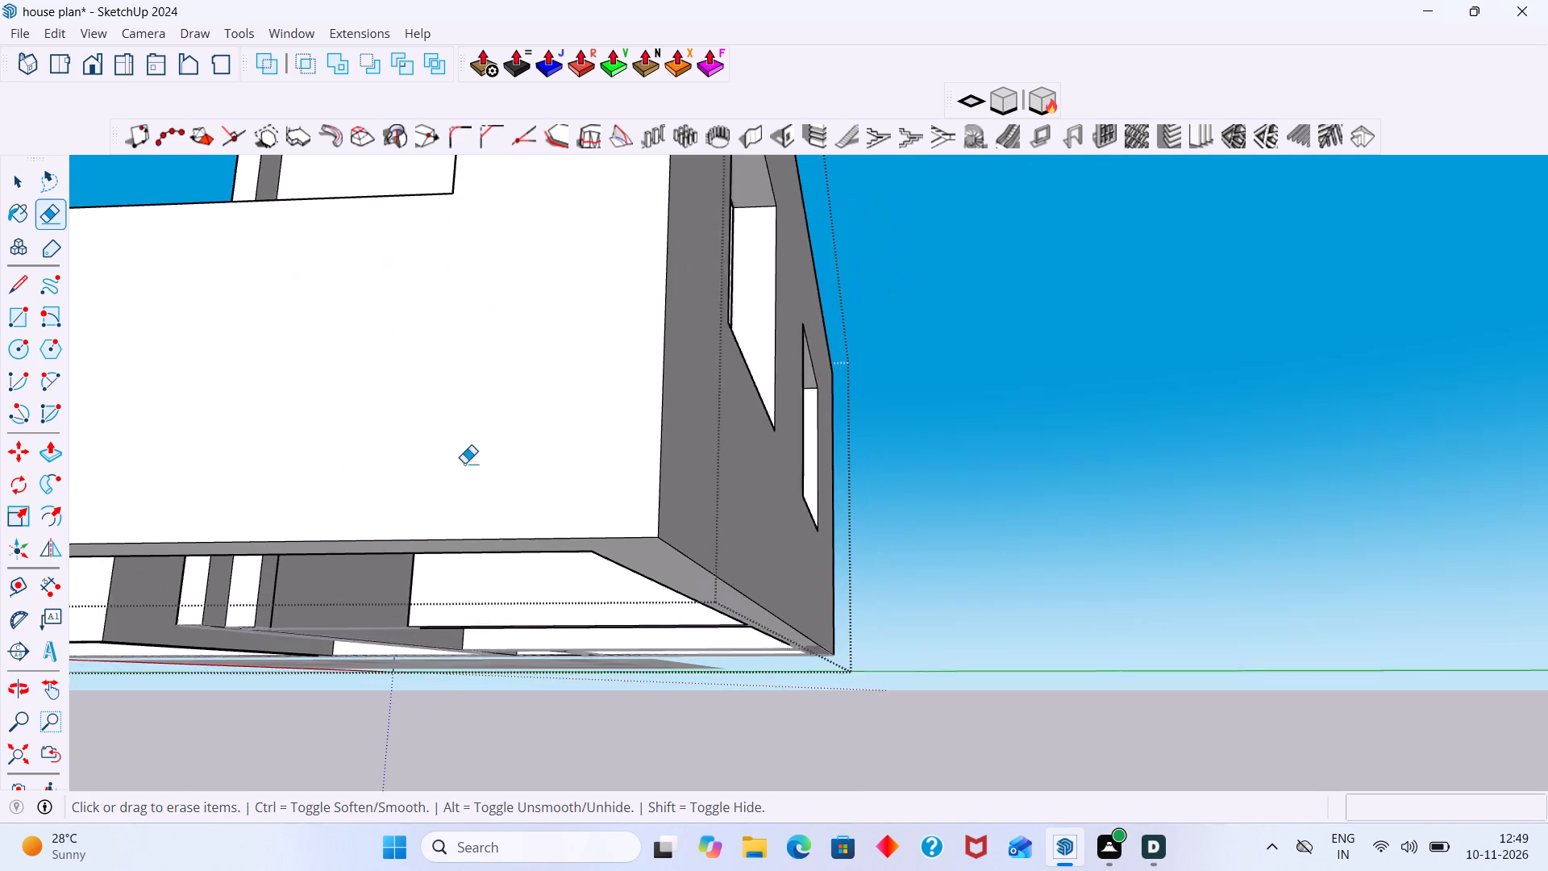
pyautogui.scroll(-2, 464, 463)
pyautogui.moveTo(480, 433); pyautogui.dragTo(569, 661, button='middle')
pyautogui.scroll(12, 435, 419)
pyautogui.moveTo(420, 353); pyautogui.dragTo(422, 335, button='middle')
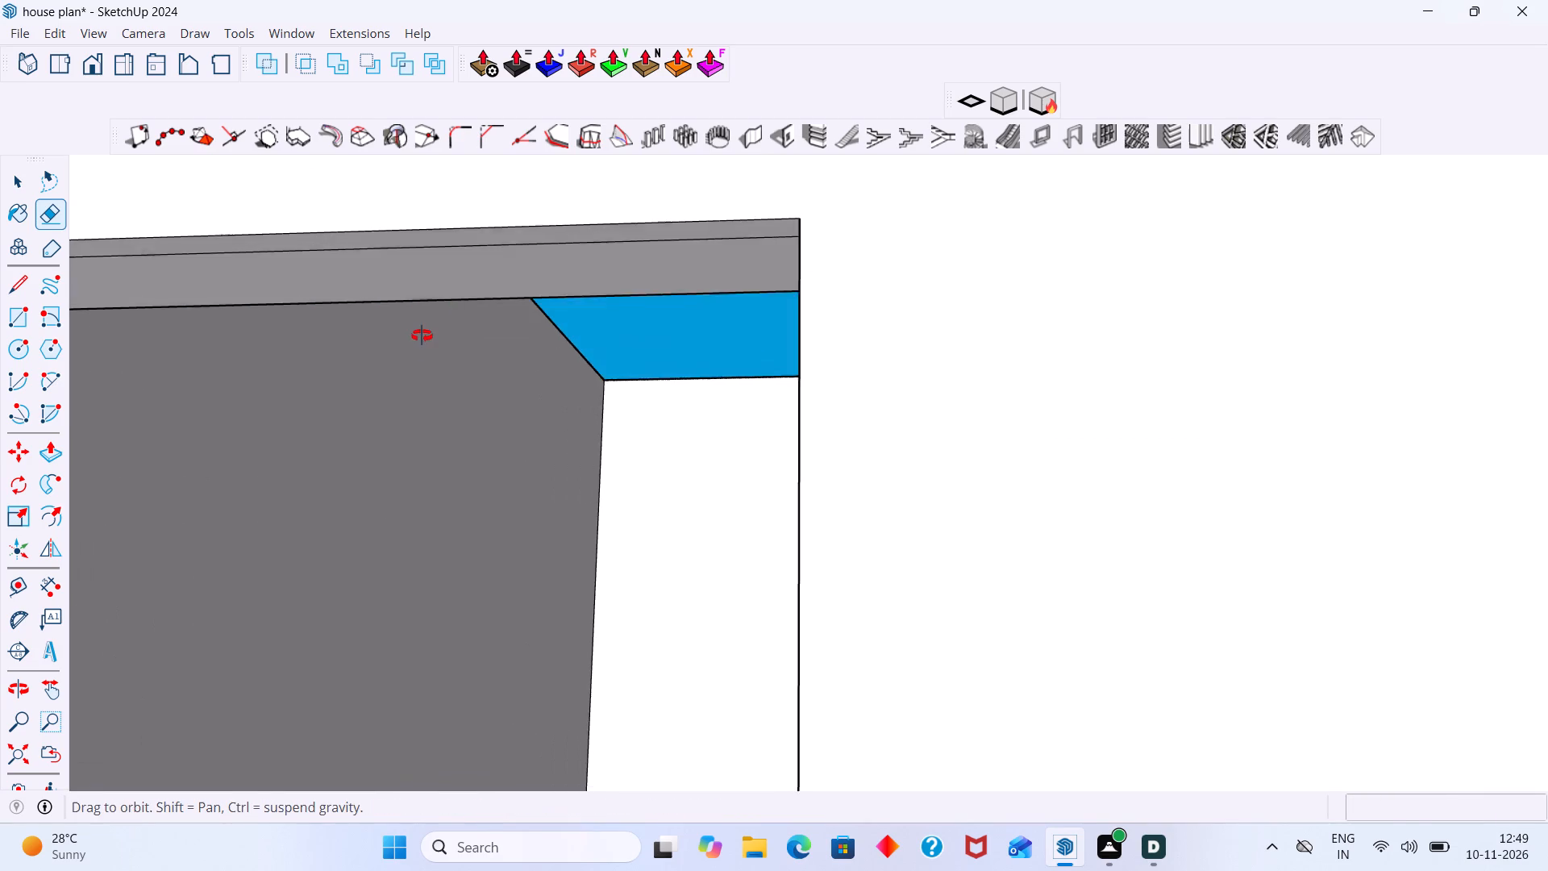
pyautogui.moveTo(422, 335); pyautogui.dragTo(425, 331, button='middle')
pyautogui.scroll(2, 473, 239)
pyautogui.click(496, 191)
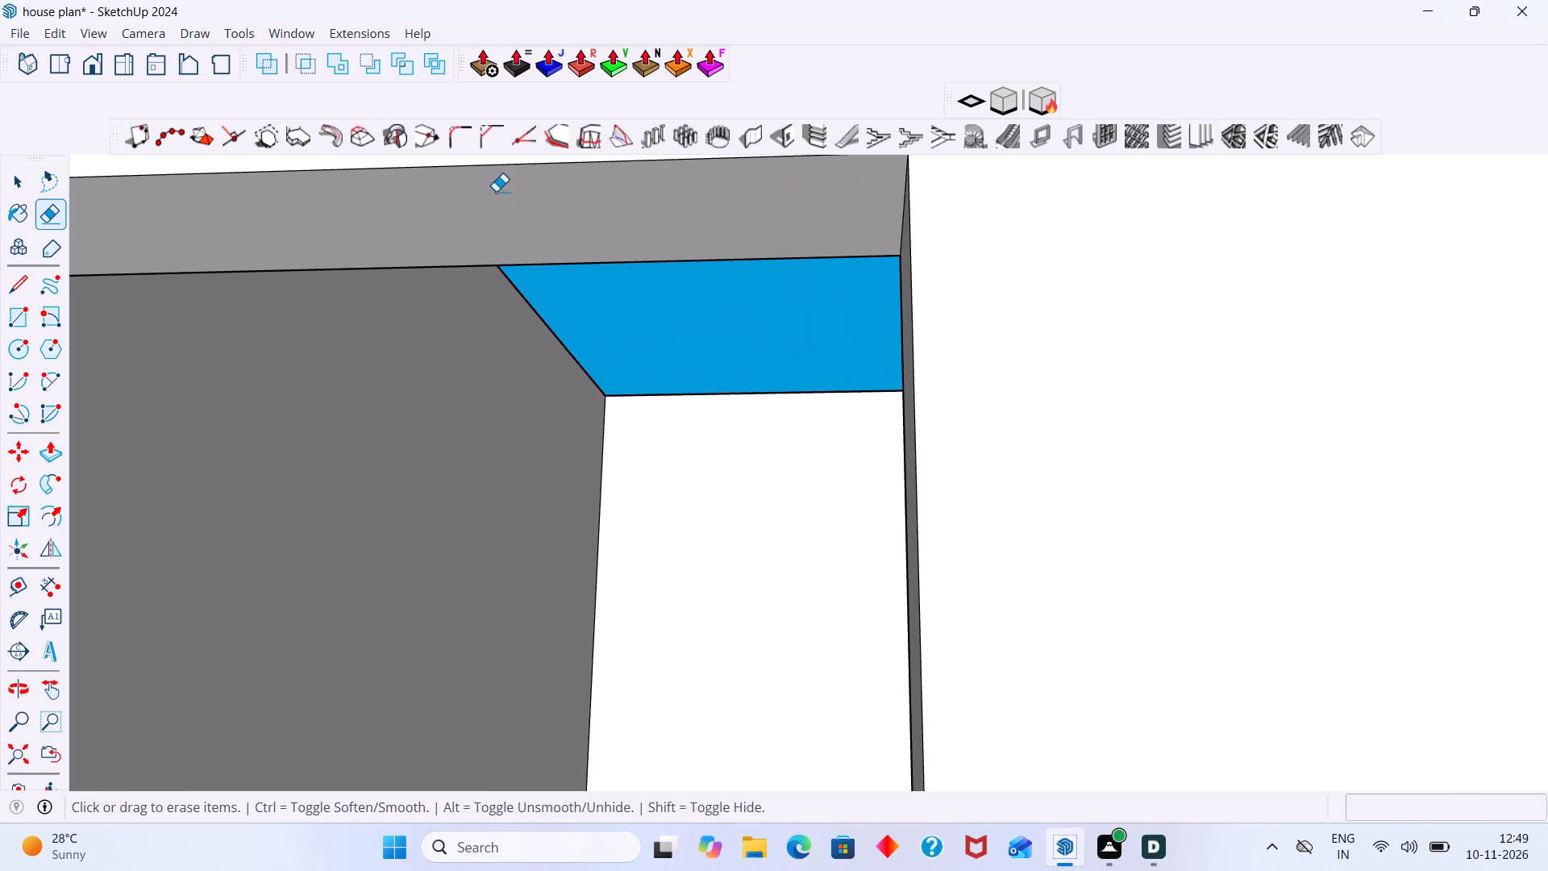
# Examine the whole house model and its door and window openings from several angles.
pyautogui.scroll(-20, 485, 218)
pyautogui.scroll(-1, 485, 218)
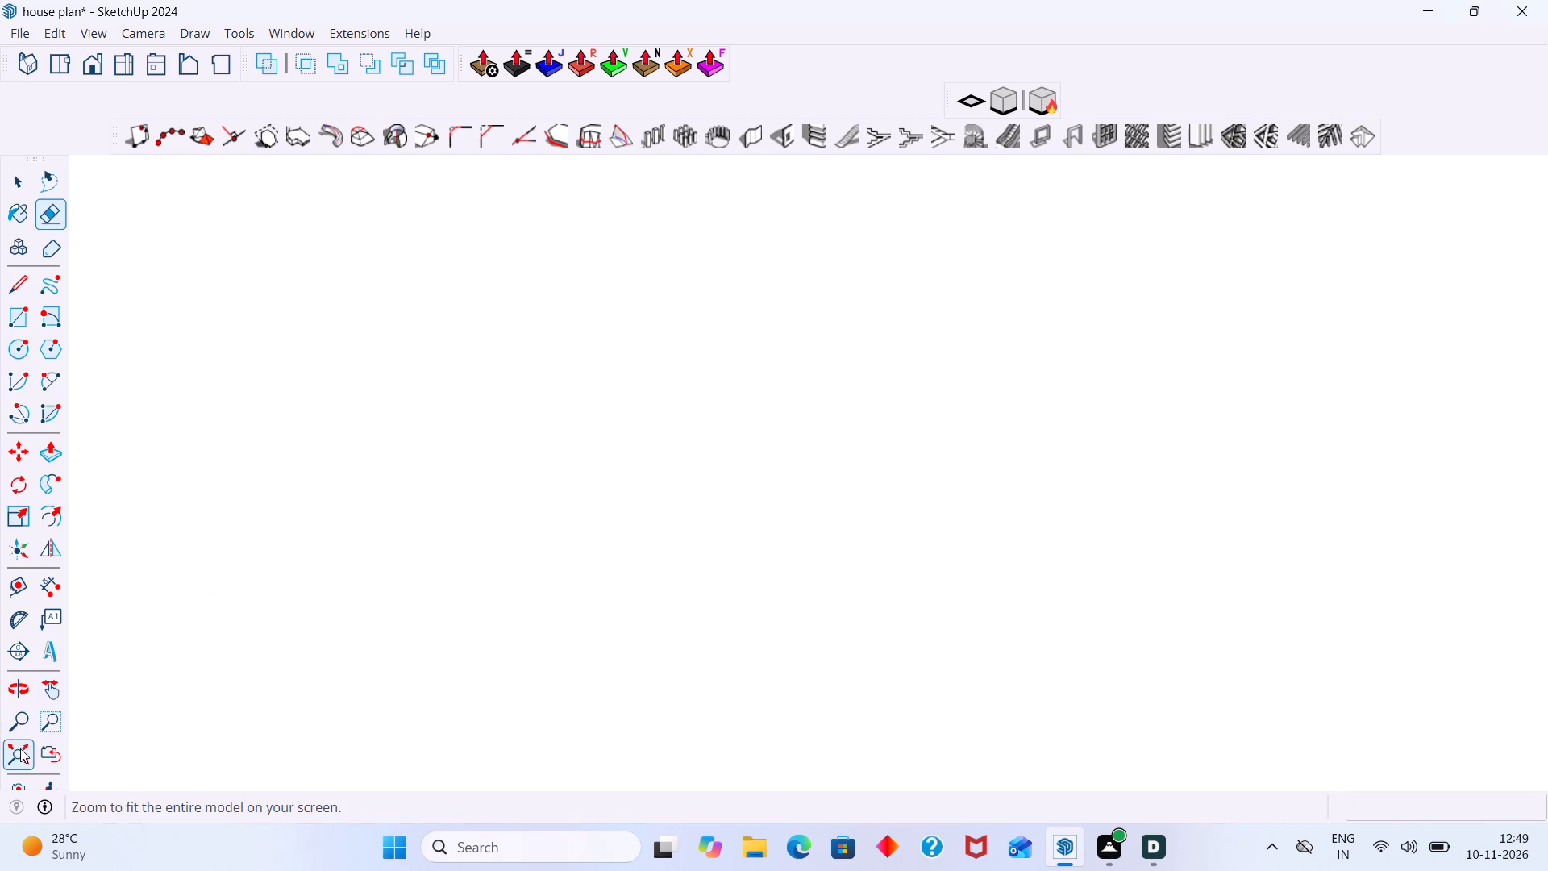
pyautogui.click(20, 748)
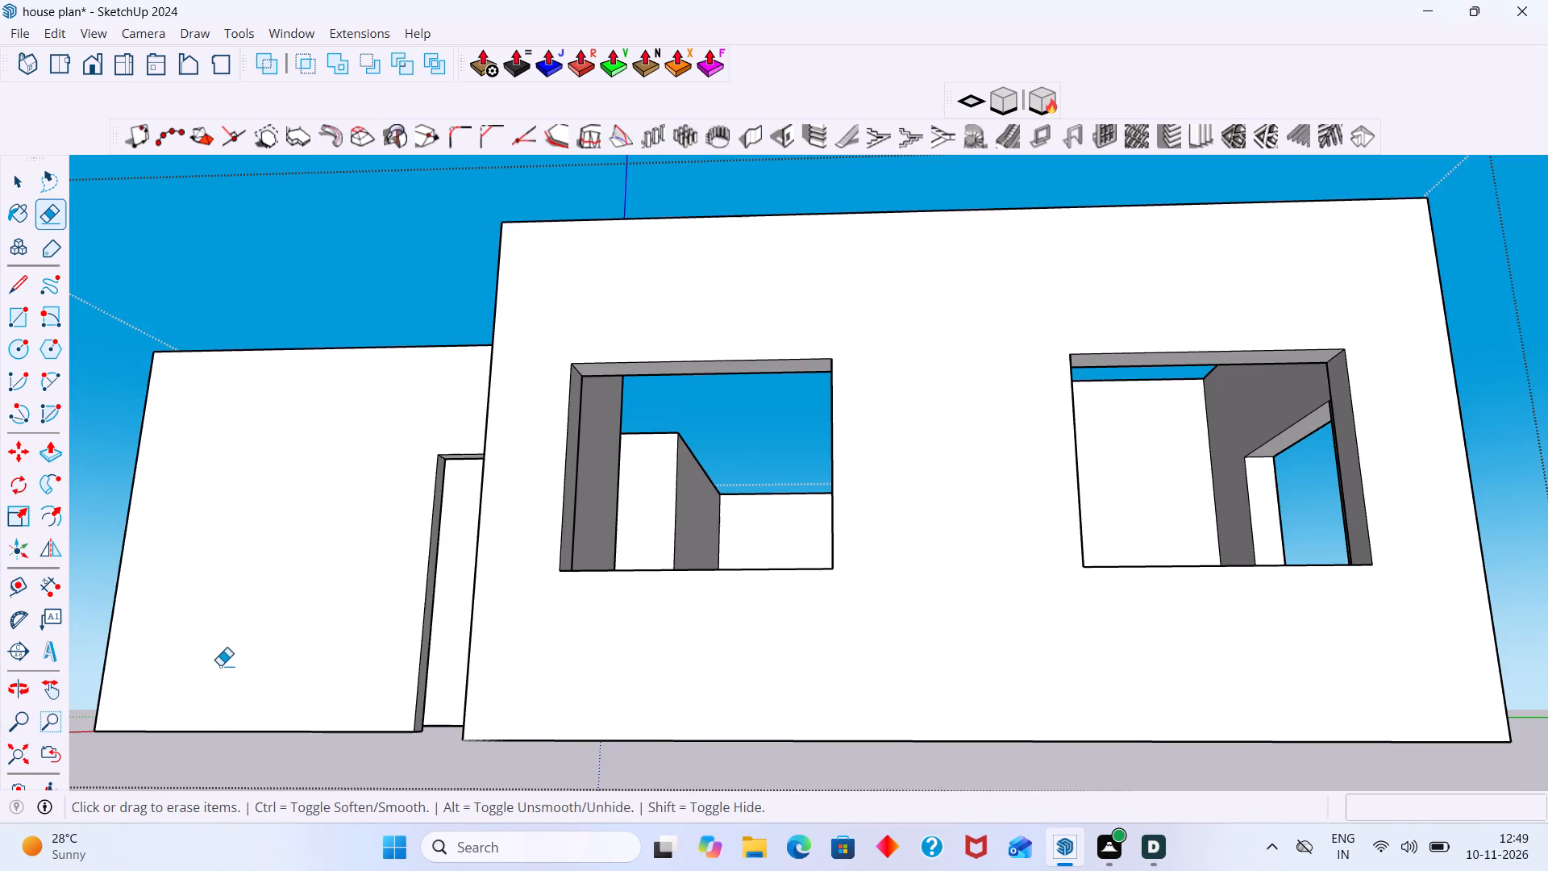
pyautogui.moveTo(564, 606); pyautogui.dragTo(597, 773, button='middle')
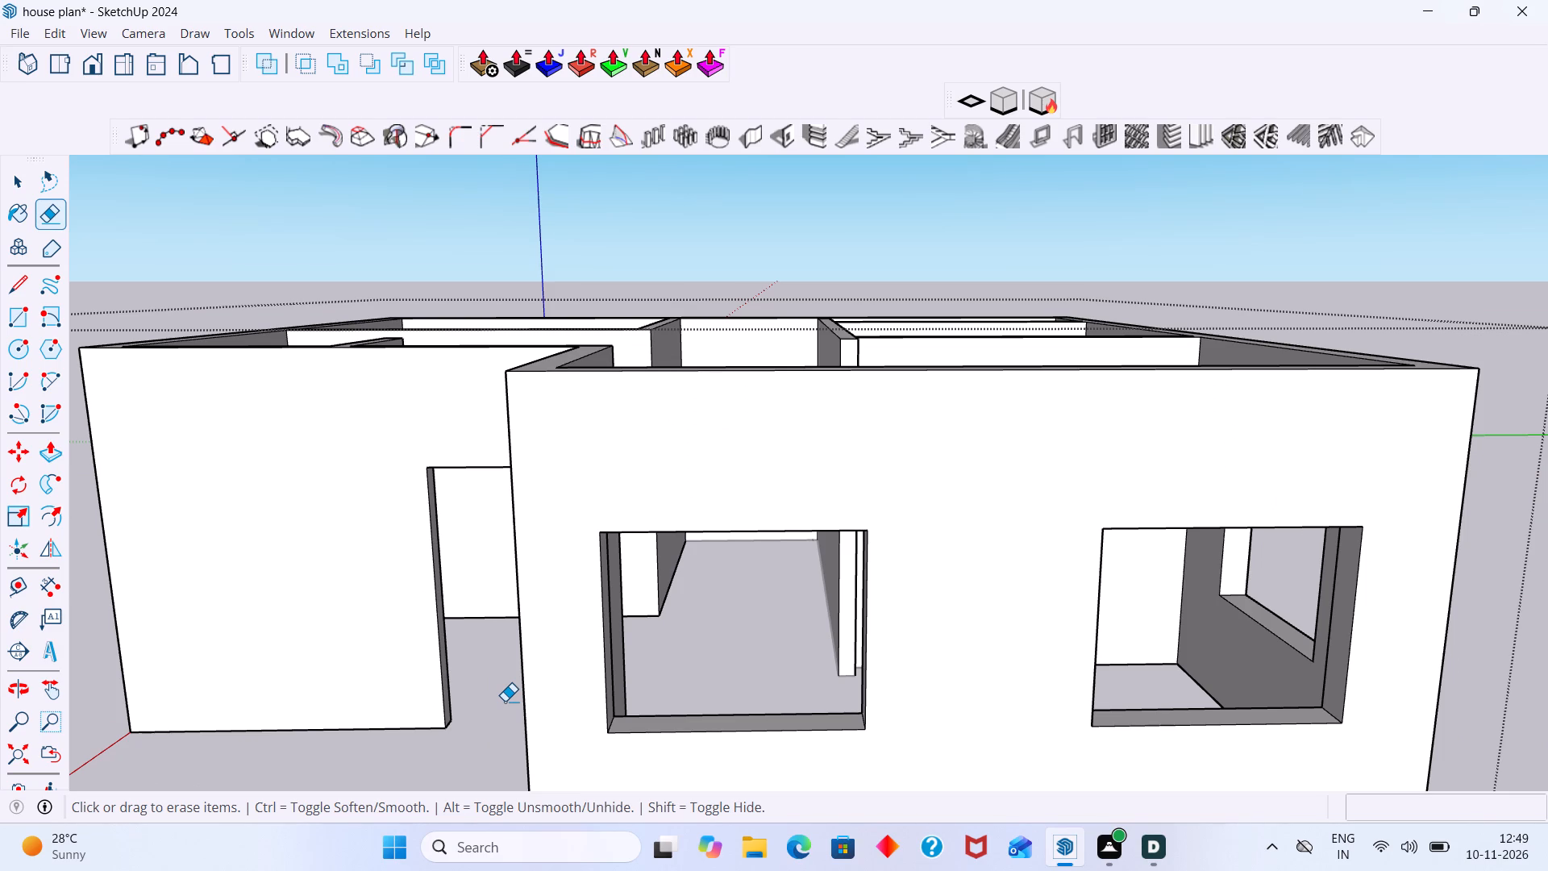
pyautogui.scroll(-5, 557, 694)
pyautogui.moveTo(528, 719); pyautogui.dragTo(635, 774, button='middle')
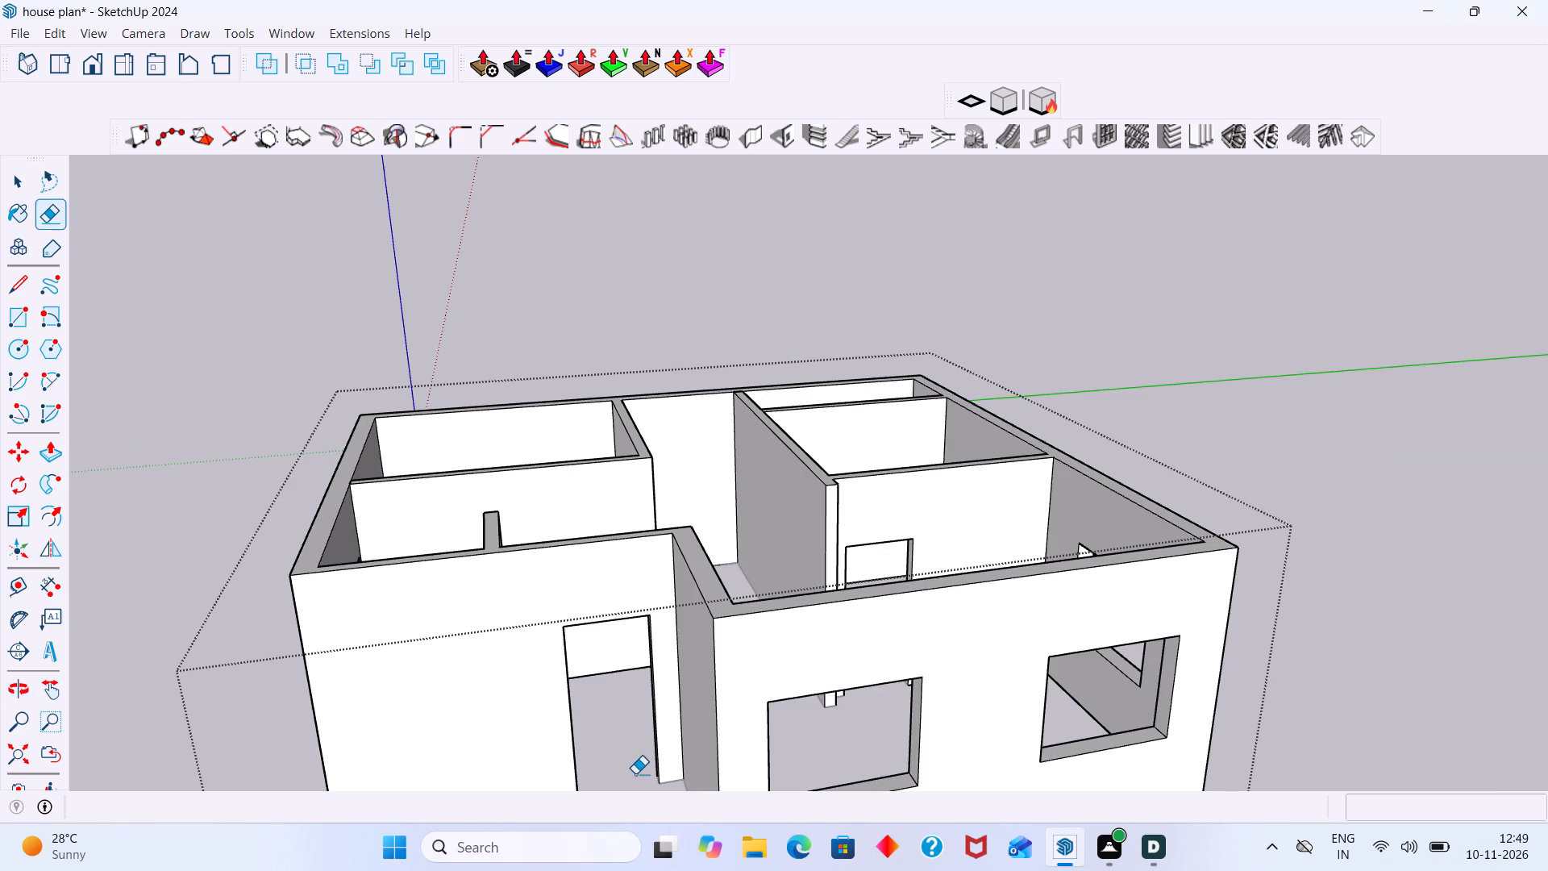
pyautogui.keyDown('shift'); pyautogui.moveTo(652, 695); pyautogui.dragTo(591, 545, button='middle'); pyautogui.keyUp('shift')
pyautogui.scroll(4, 563, 636)
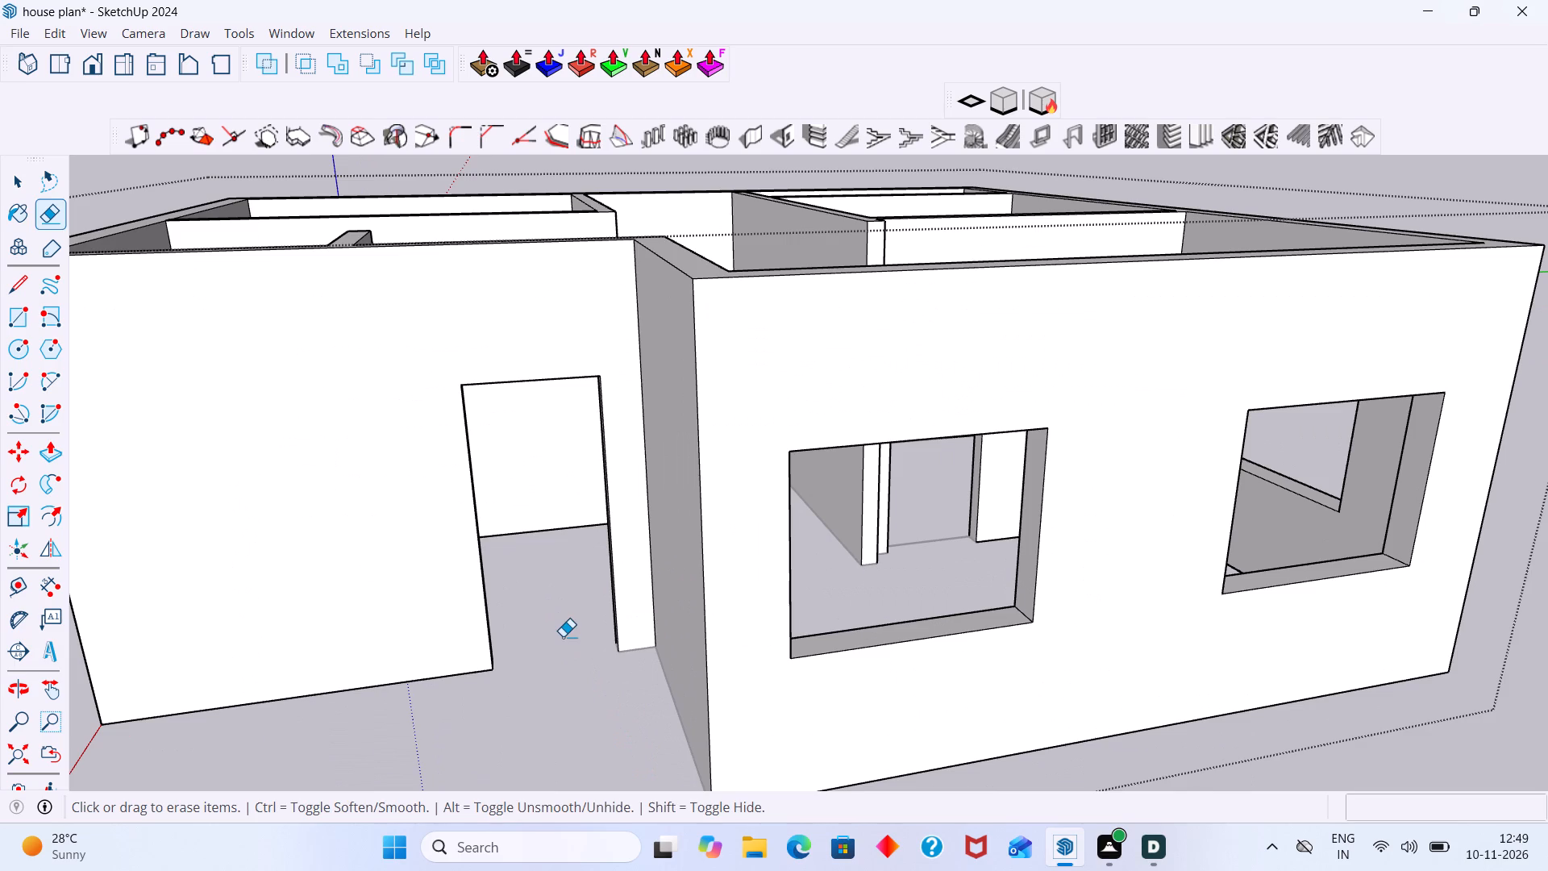
pyautogui.press('space')
pyautogui.scroll(-2, 564, 636)
pyautogui.moveTo(600, 648); pyautogui.dragTo(667, 639, button='middle')
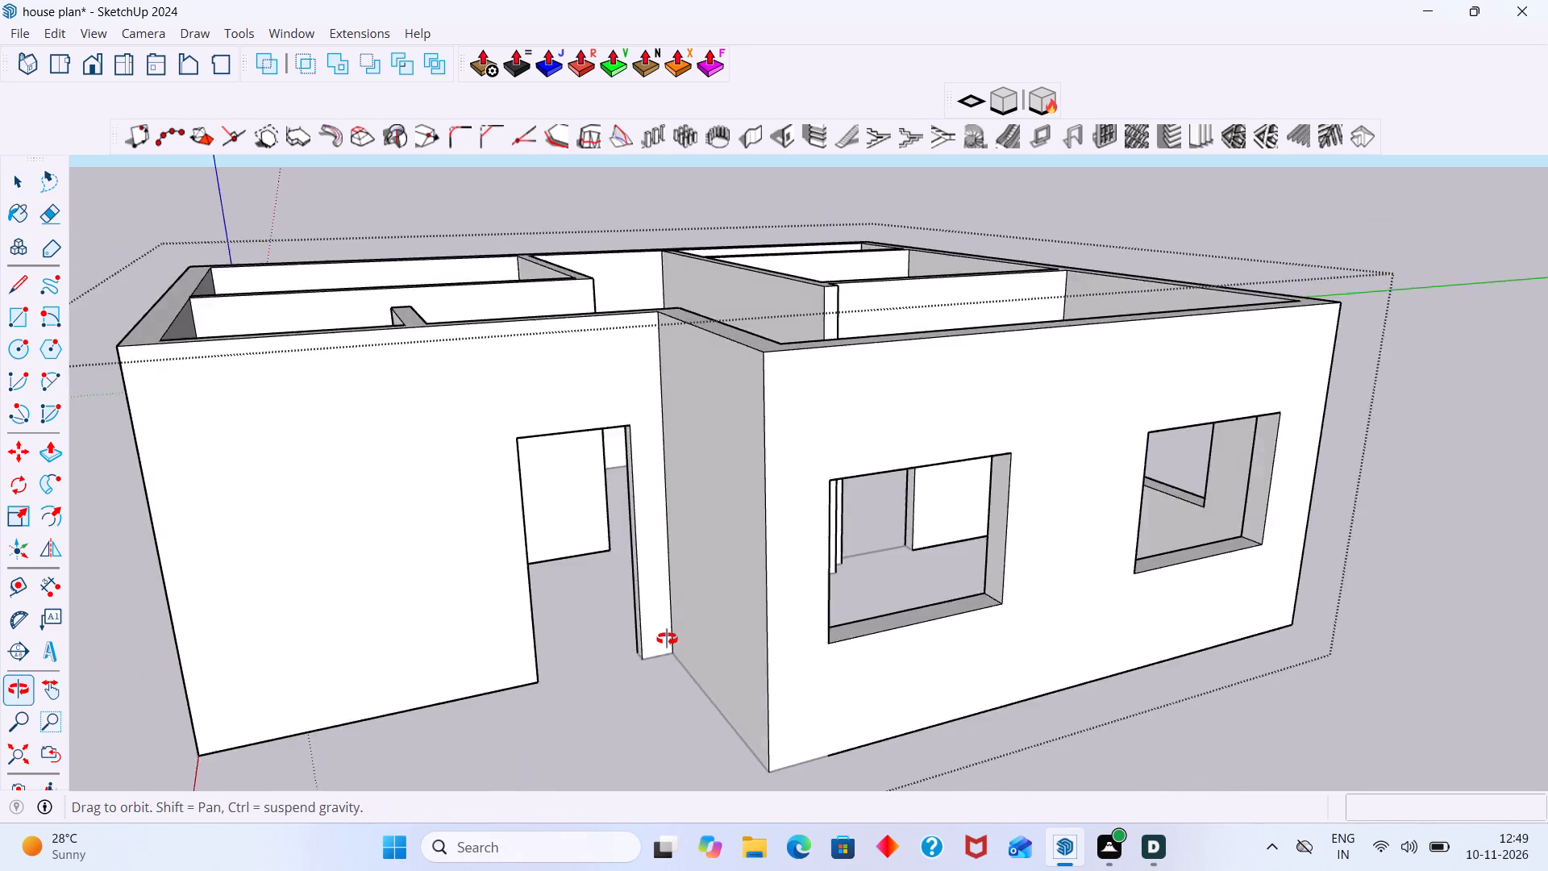
pyautogui.moveTo(667, 639); pyautogui.dragTo(463, 659, button='middle')
pyautogui.scroll(6, 461, 636)
pyautogui.moveTo(473, 631); pyautogui.dragTo(526, 664, button='middle')
pyautogui.scroll(-2, 563, 653)
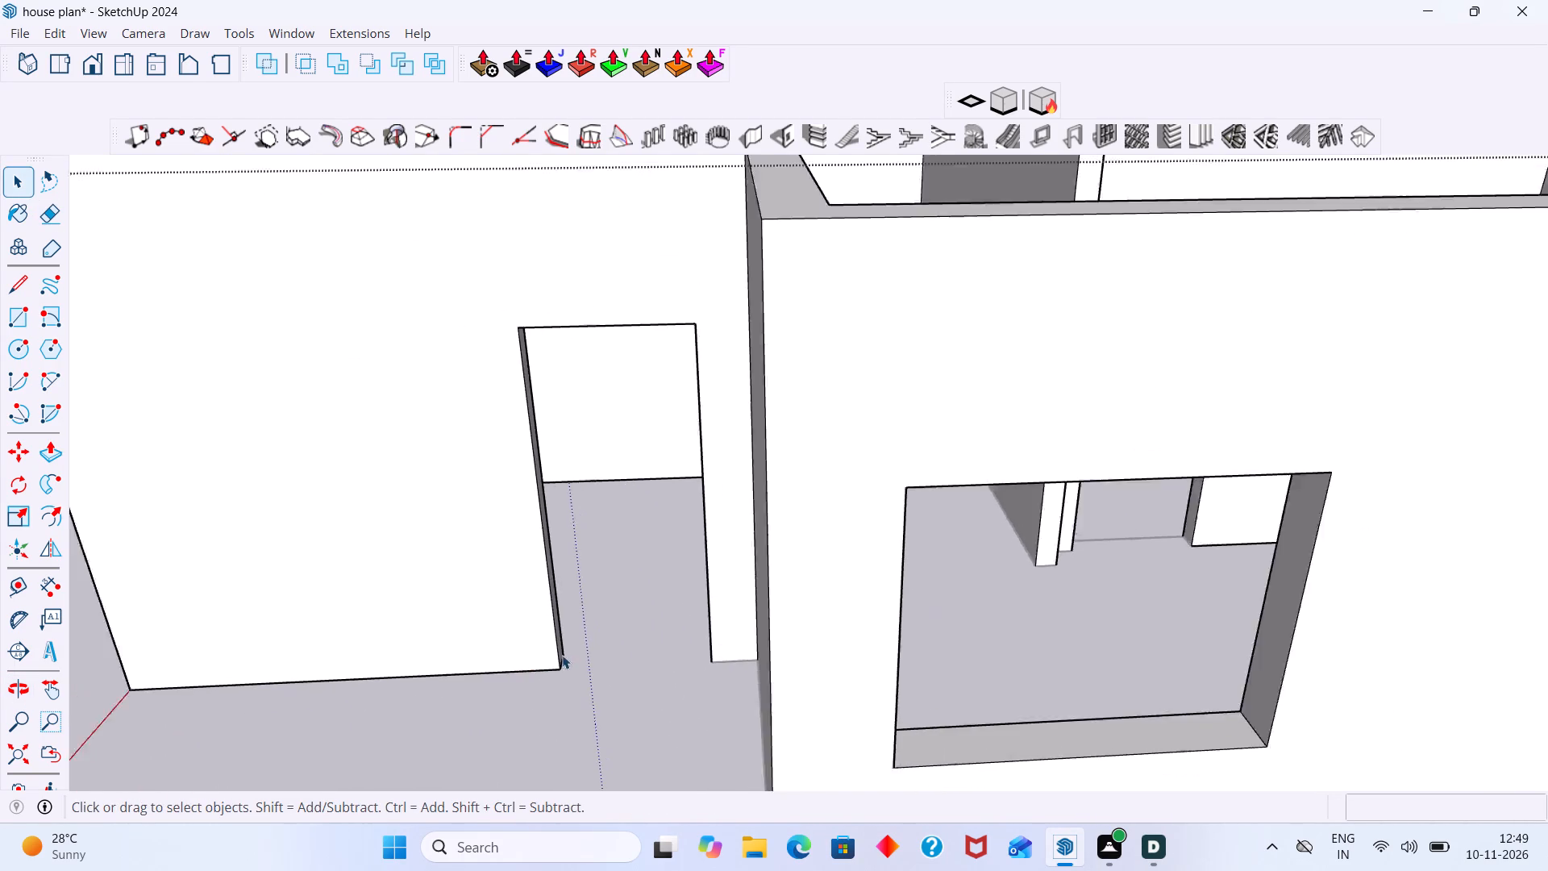
pyautogui.scroll(-16, 562, 655)
pyautogui.moveTo(605, 623); pyautogui.dragTo(666, 632, button='middle')
pyautogui.scroll(-3, 681, 579)
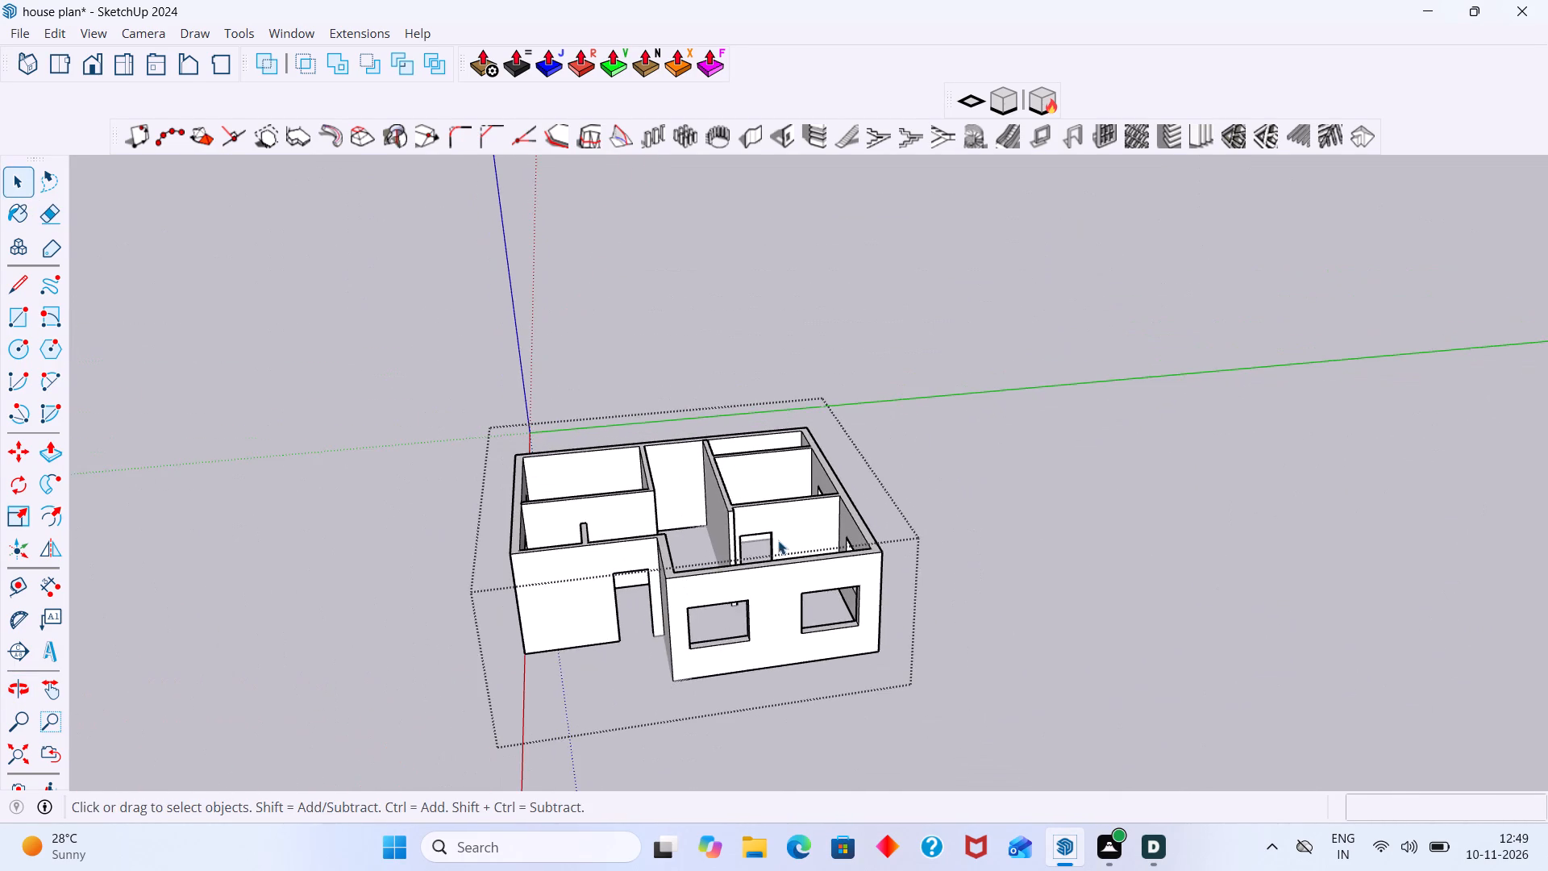
# Delete the leftover edge across the base of the interior partition door opening.
pyautogui.moveTo(782, 542); pyautogui.dragTo(759, 603, button='middle')
pyautogui.scroll(9, 759, 566)
pyautogui.moveTo(764, 614); pyautogui.dragTo(769, 731, button='middle')
pyautogui.scroll(7, 743, 649)
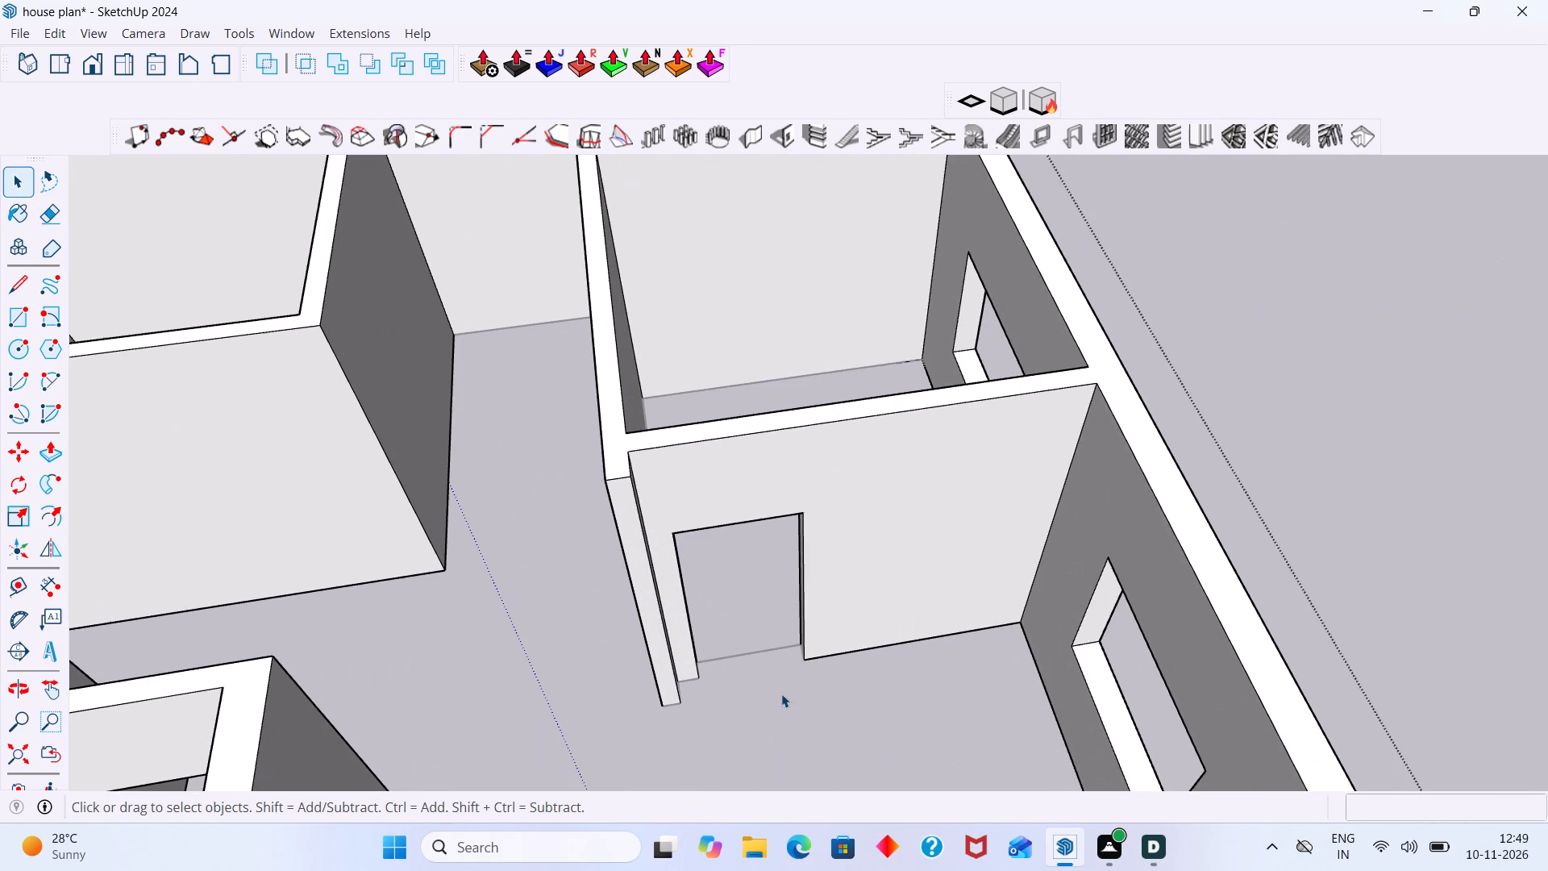
pyautogui.click(781, 695)
pyautogui.click(1246, 490)
pyautogui.press('Escape')
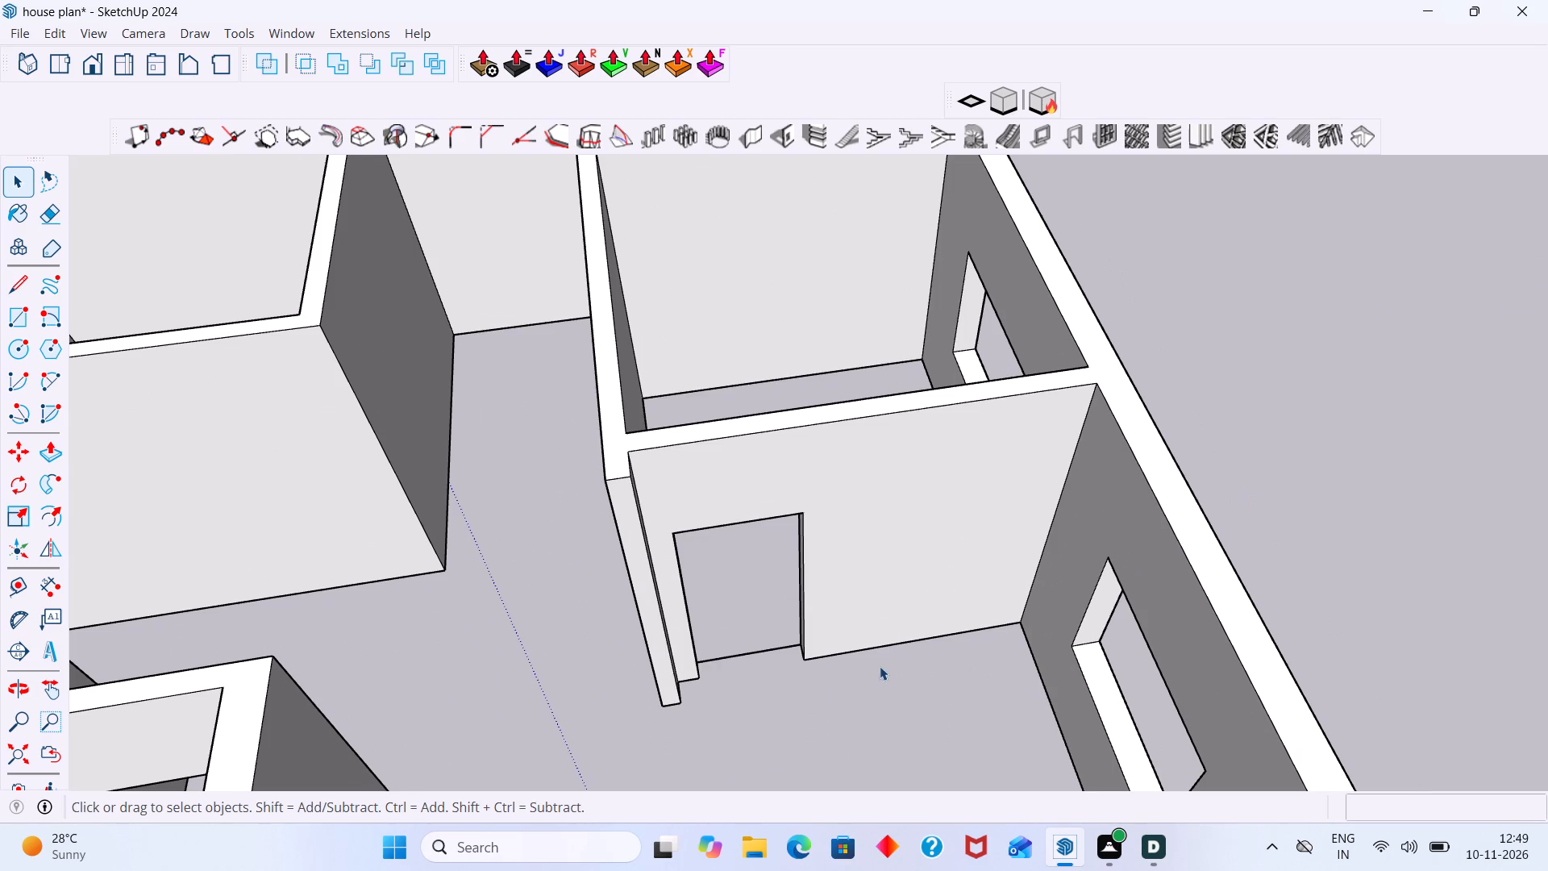
pyautogui.click(748, 647)
pyautogui.doubleClick(751, 652)
pyautogui.press('Delete')
# Show the walls' hidden back edges and compare the Bedroom-1 and toilet walls with the floor plan's door positions.
pyautogui.scroll(-4, 753, 649)
pyautogui.moveTo(755, 642); pyautogui.dragTo(840, 531, button='middle')
pyautogui.scroll(14, 836, 515)
pyautogui.scroll(-17, 831, 500)
pyautogui.moveTo(782, 487); pyautogui.dragTo(643, 512, button='middle')
pyautogui.press('k')
pyautogui.moveTo(693, 523); pyautogui.dragTo(690, 602, button='middle')
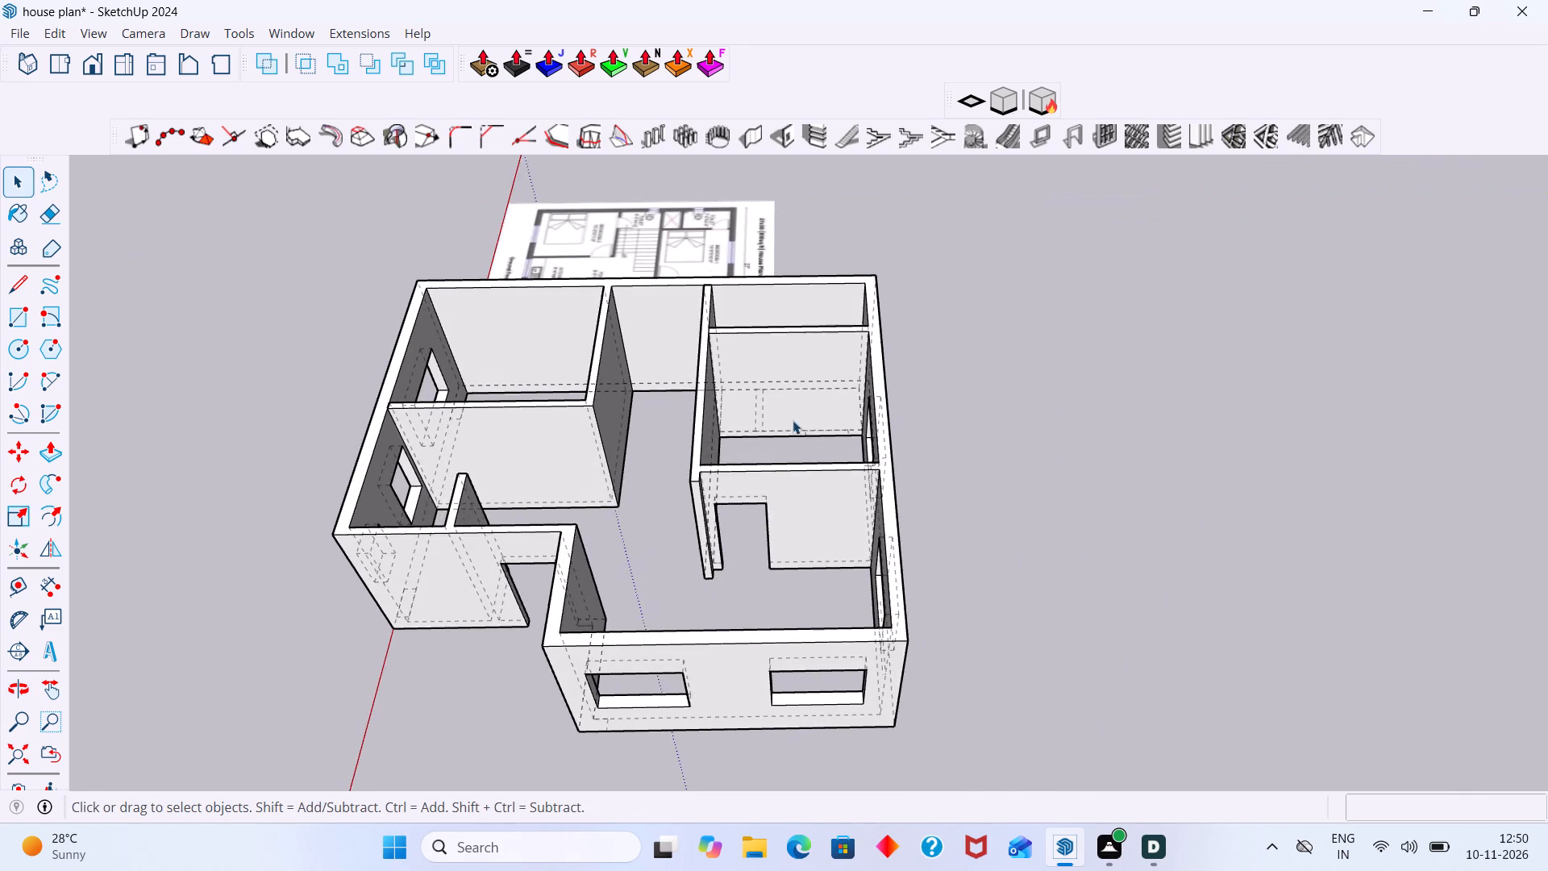
pyautogui.scroll(12, 793, 420)
pyautogui.scroll(-5, 868, 431)
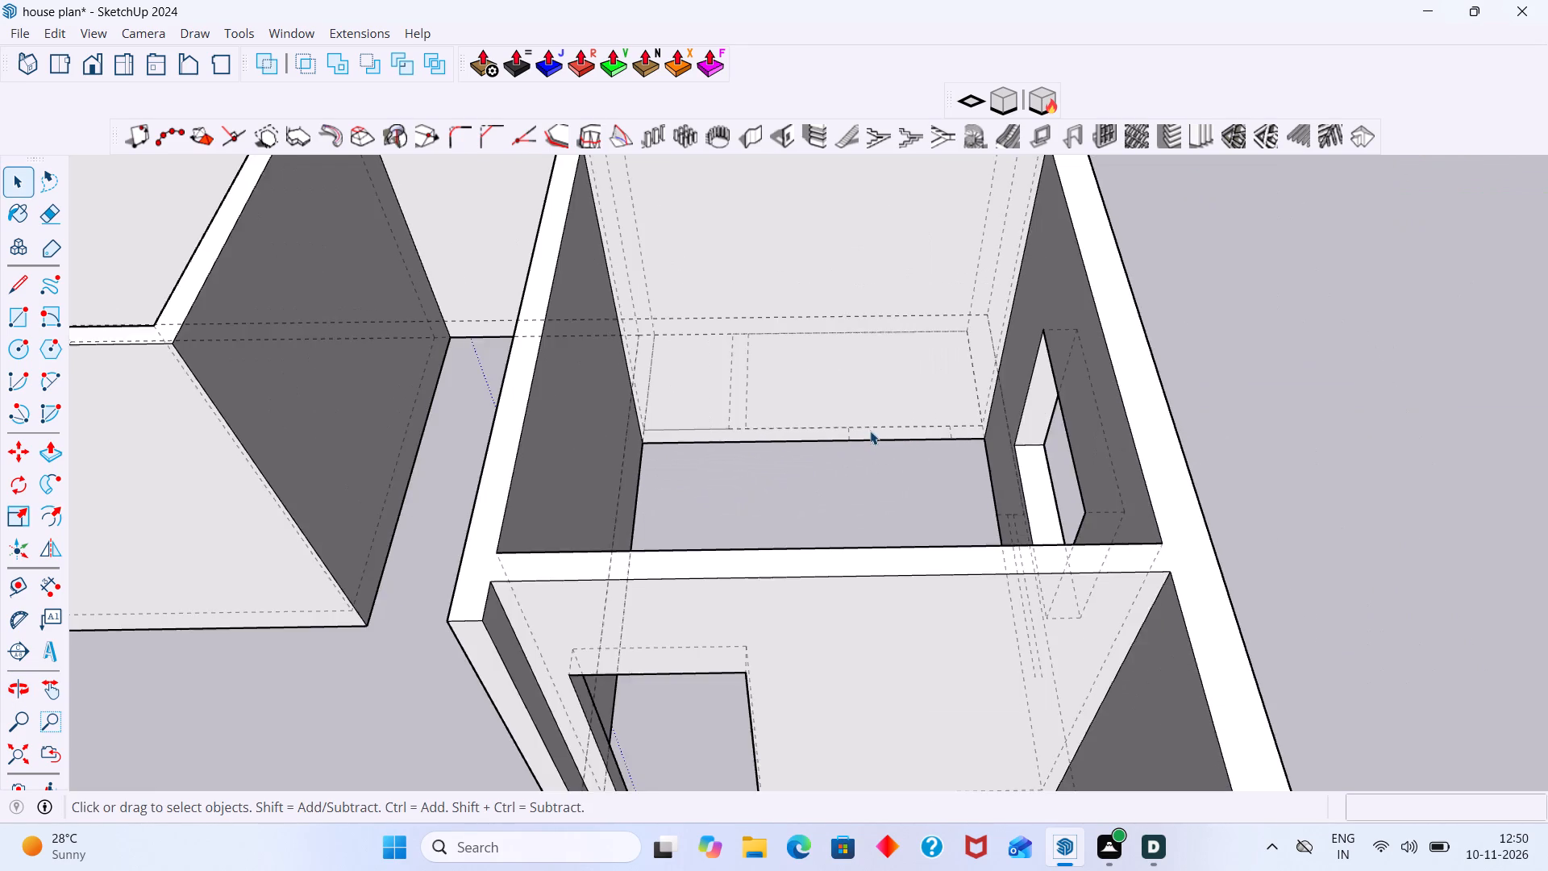
pyautogui.scroll(-7, 870, 431)
pyautogui.moveTo(871, 430); pyautogui.dragTo(972, 441, button='middle')
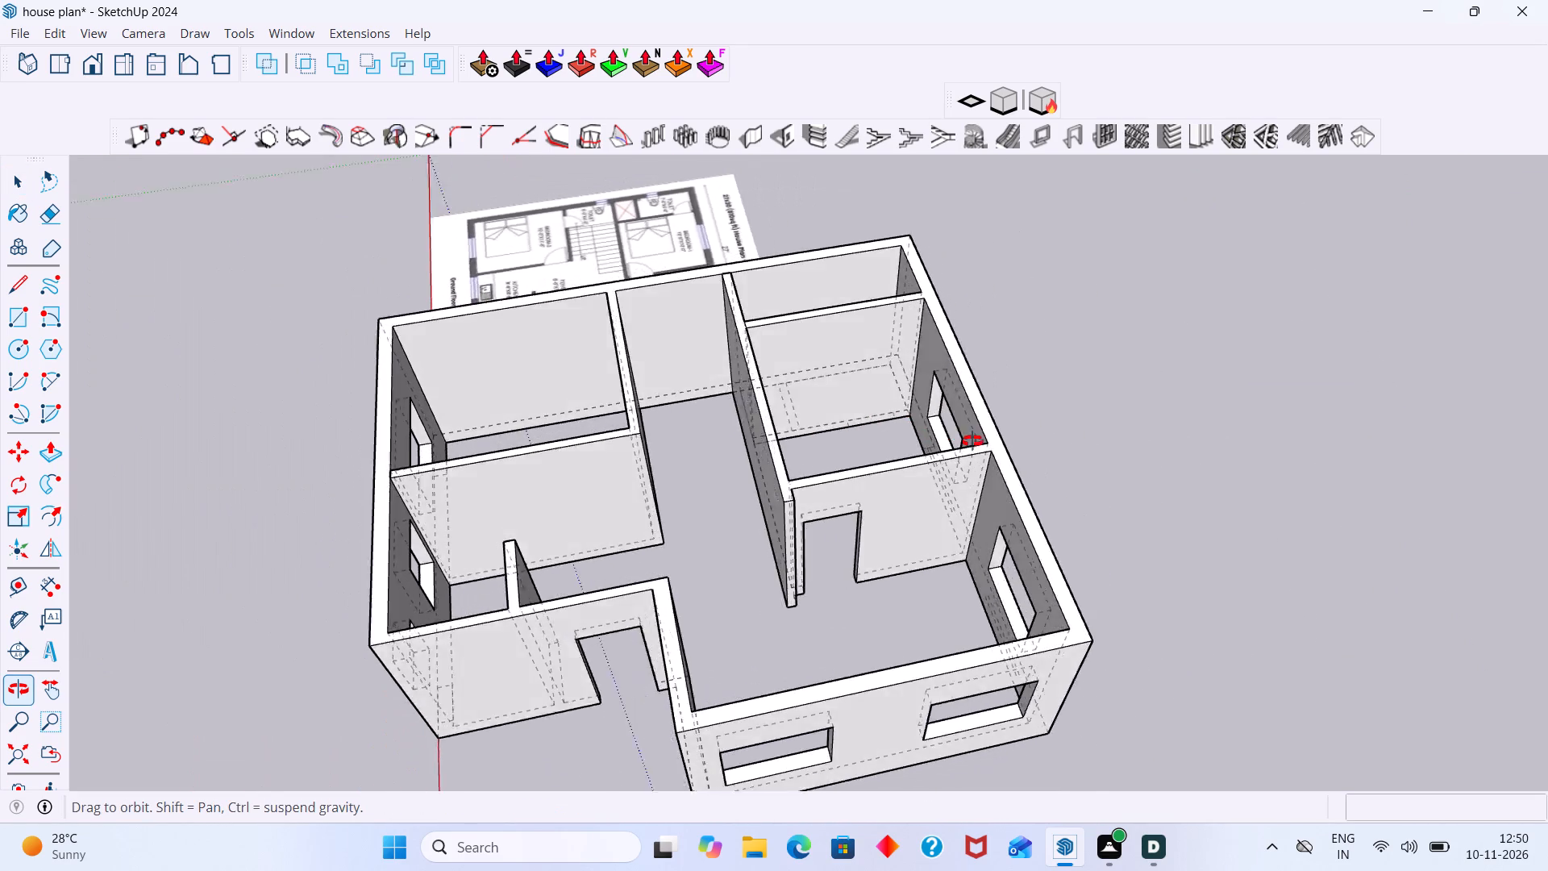
pyautogui.moveTo(972, 441); pyautogui.dragTo(842, 469, button='middle')
pyautogui.scroll(5, 878, 442)
pyautogui.scroll(-2, 882, 424)
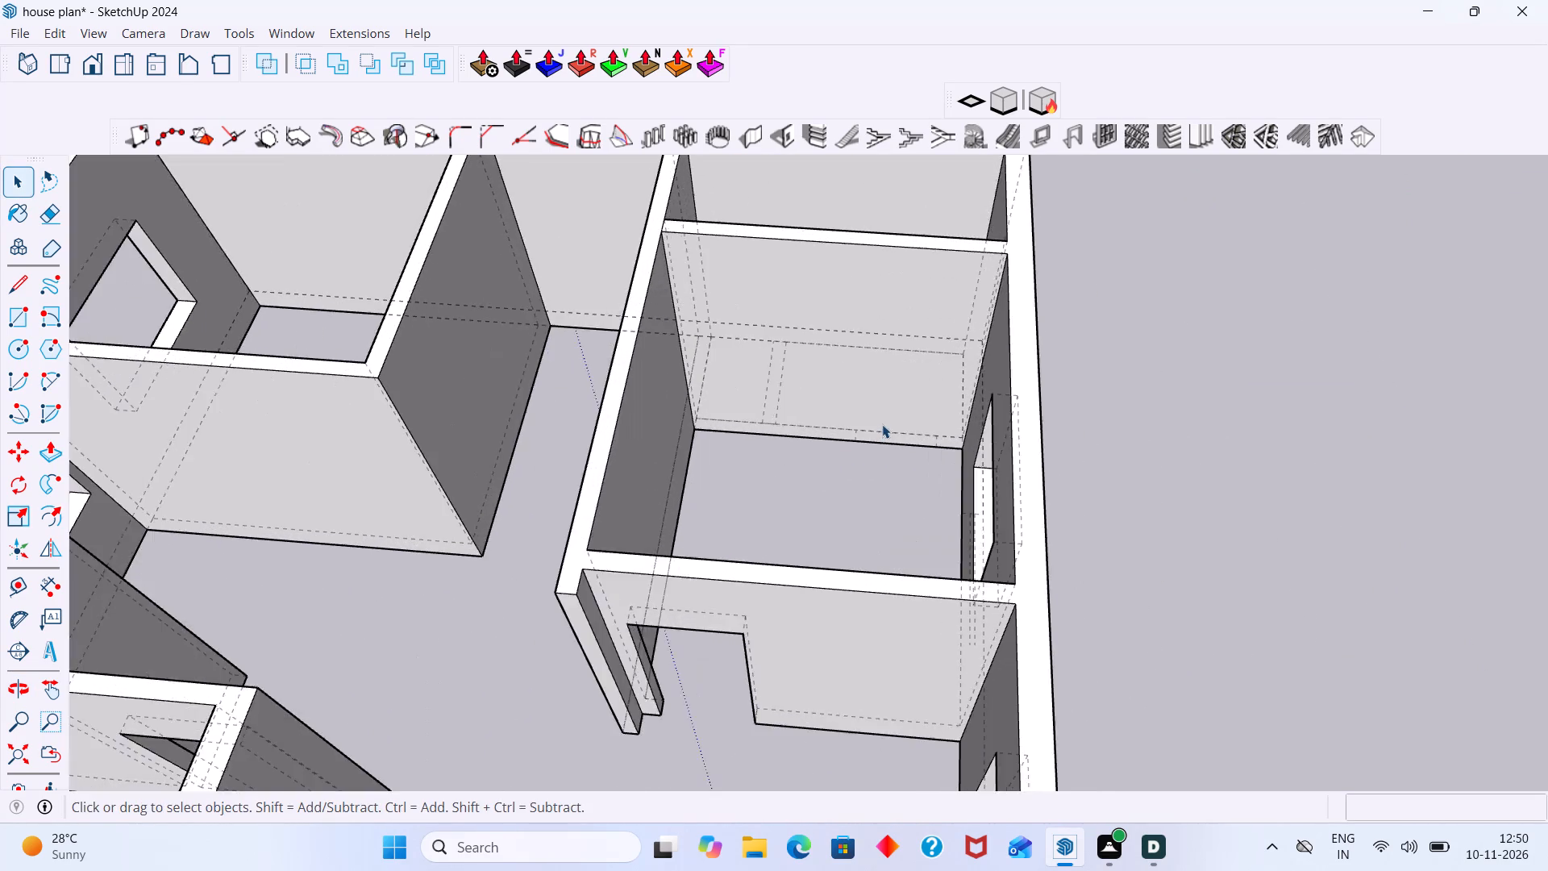
pyautogui.scroll(-1, 882, 424)
pyautogui.keyDown('shift'); pyautogui.moveTo(879, 424); pyautogui.dragTo(876, 647, button='middle'); pyautogui.keyUp('shift')
pyautogui.scroll(5, 761, 392)
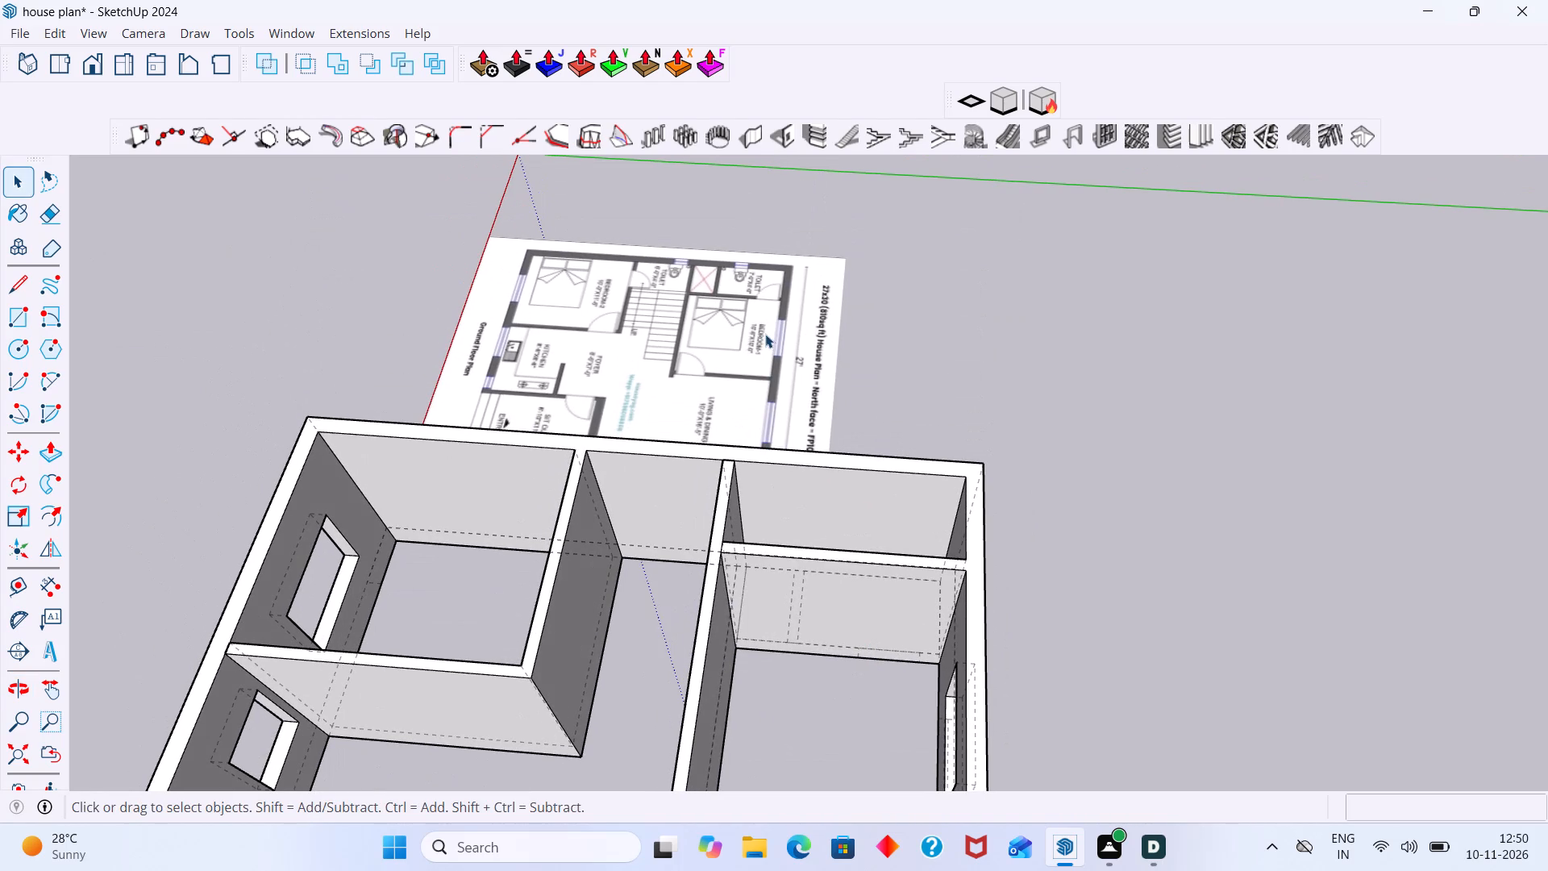
pyautogui.scroll(4, 765, 334)
pyautogui.scroll(-7, 727, 374)
pyautogui.scroll(7, 753, 370)
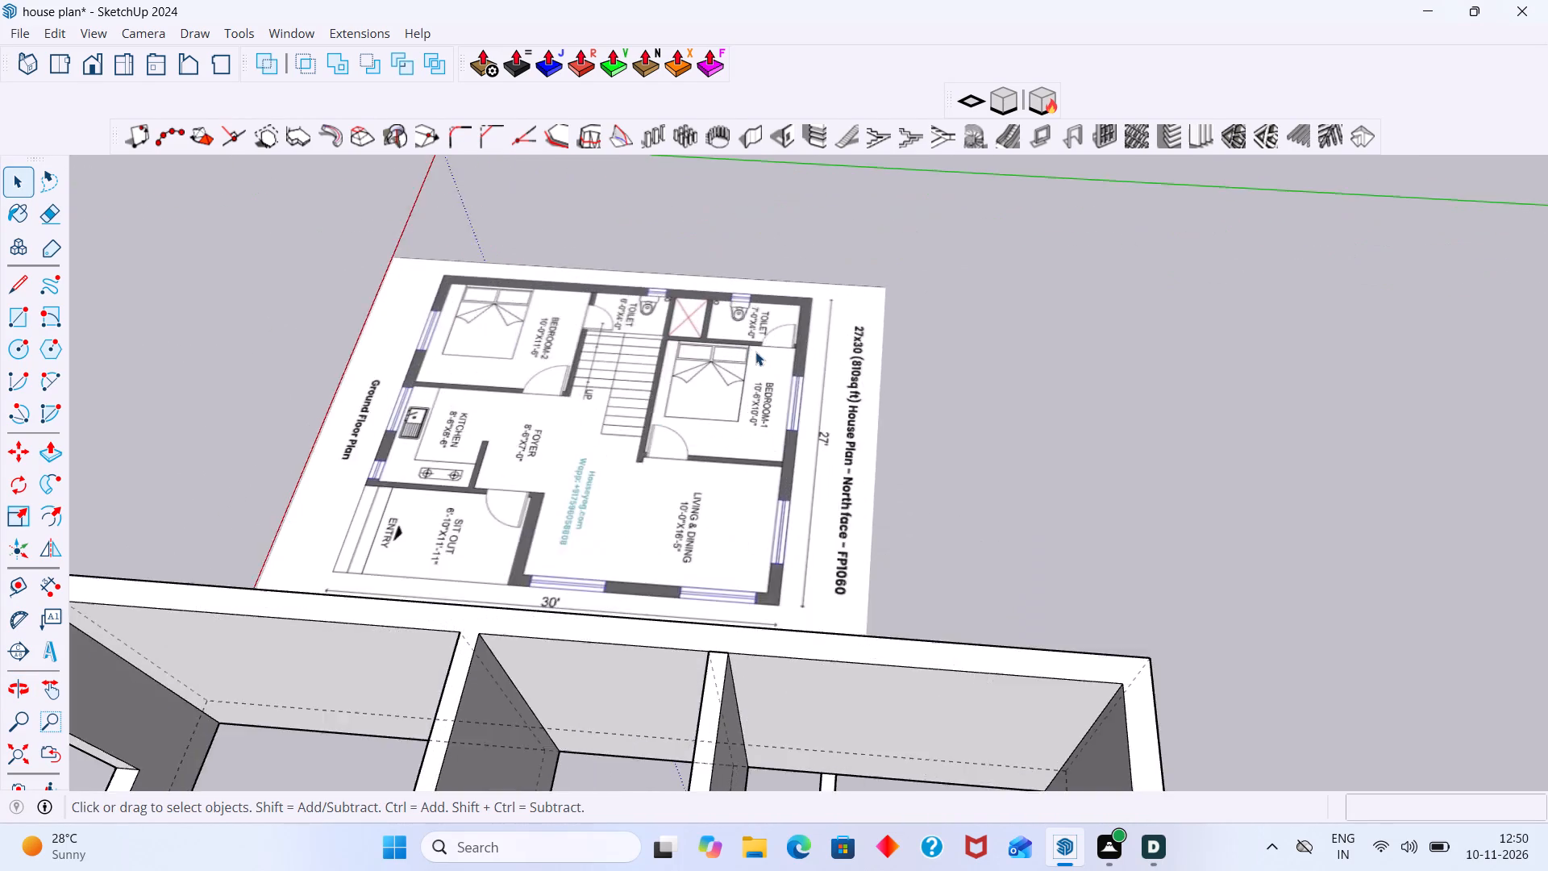
pyautogui.scroll(9, 755, 352)
pyautogui.scroll(-15, 764, 412)
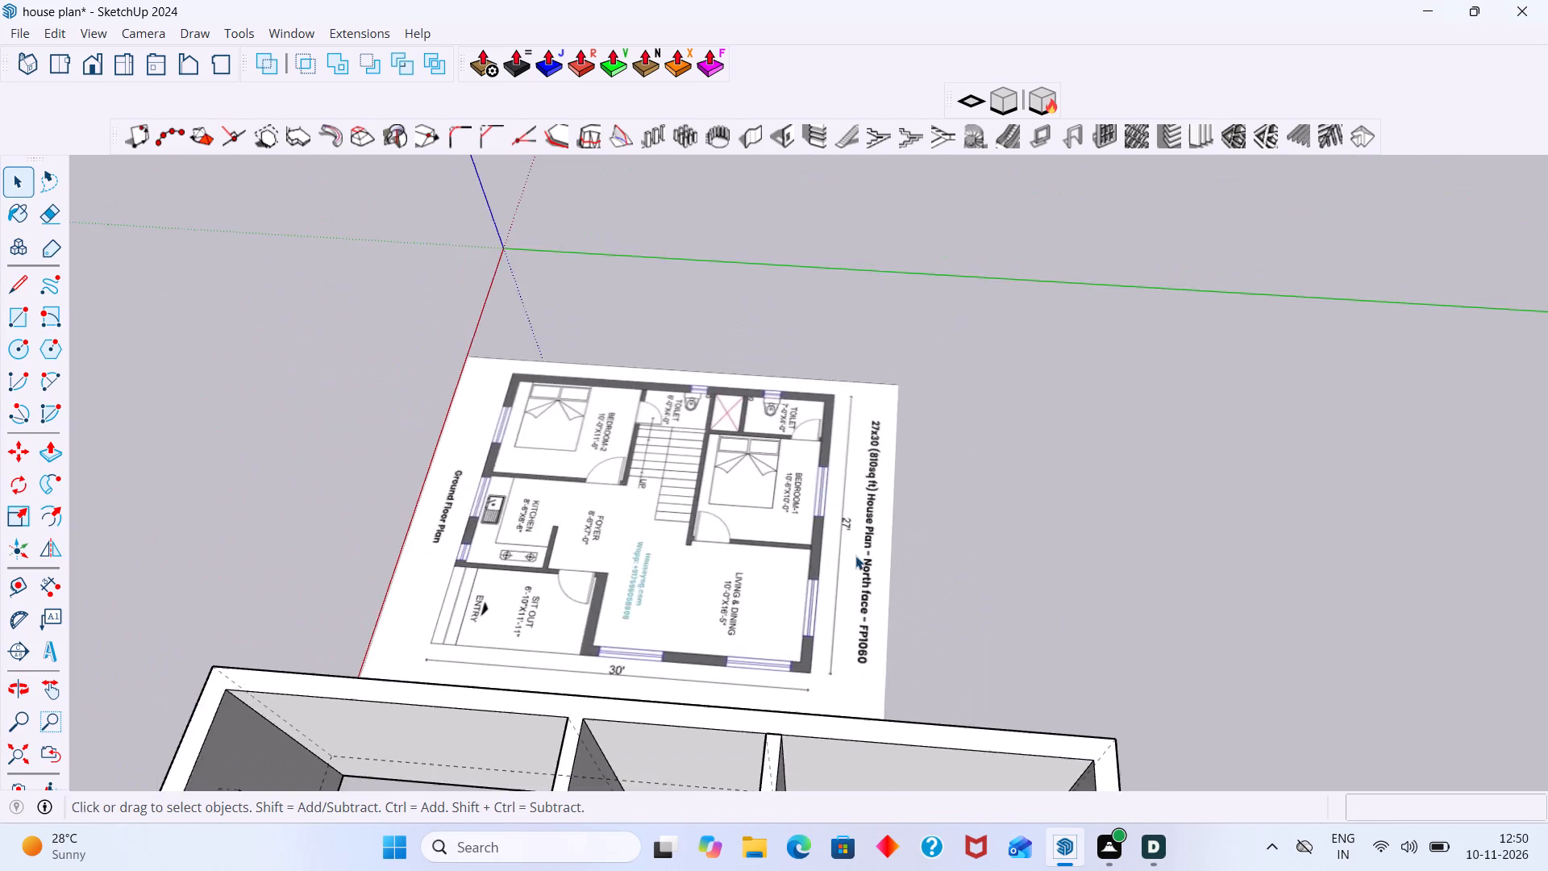
pyautogui.moveTo(848, 504); pyautogui.dragTo(804, 344, button='middle')
pyautogui.moveTo(814, 577); pyautogui.dragTo(849, 643, button='middle')
pyautogui.moveTo(856, 661); pyautogui.dragTo(908, 450, button='middle')
pyautogui.moveTo(928, 530); pyautogui.dragTo(1023, 737, button='middle')
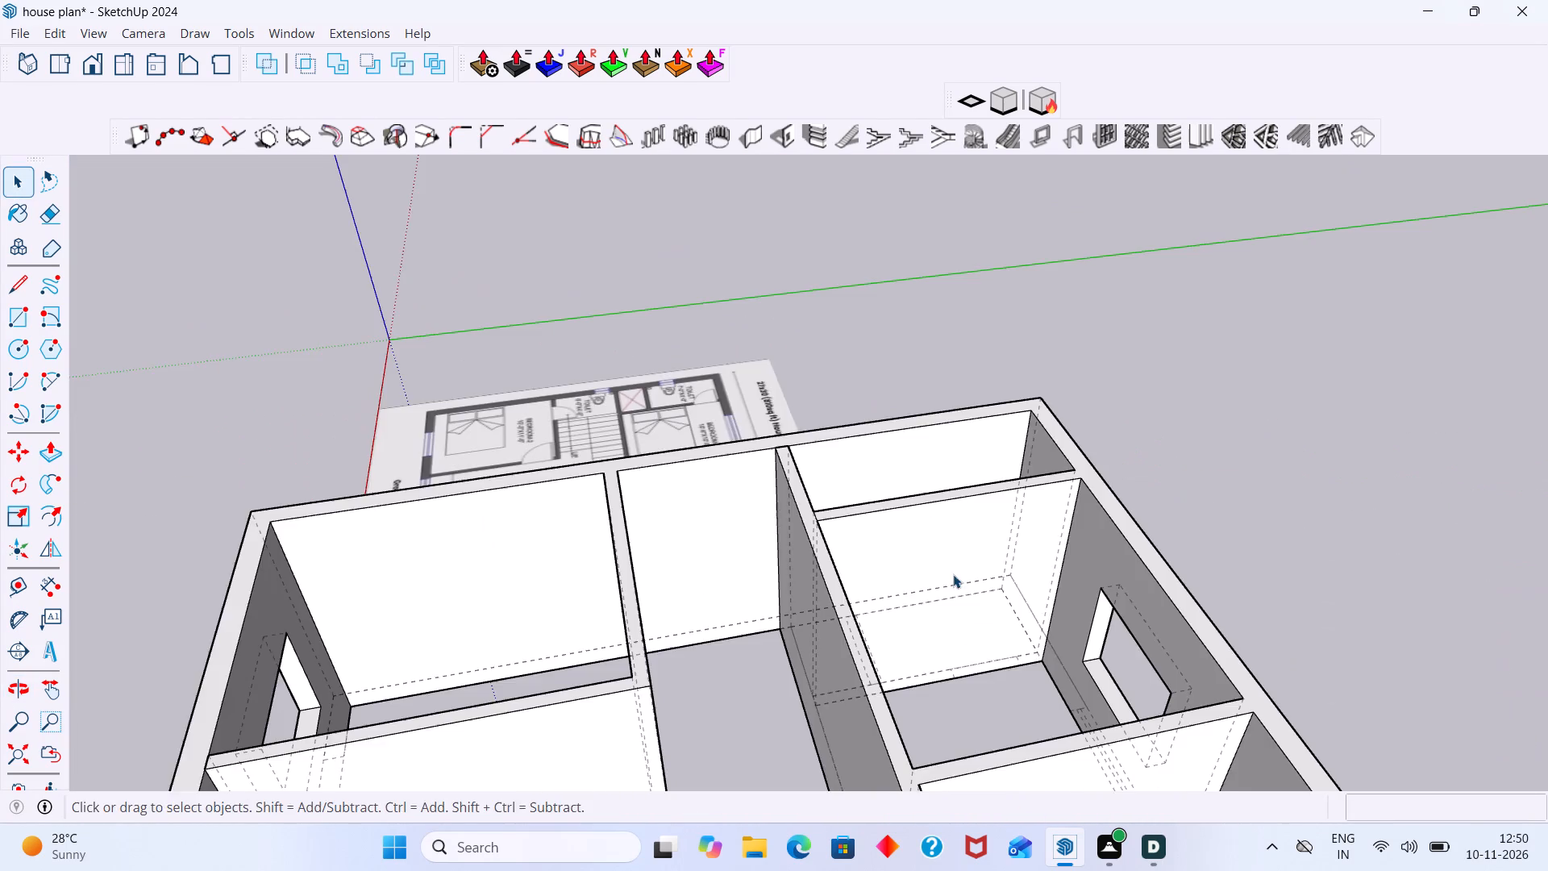
pyautogui.moveTo(953, 573); pyautogui.dragTo(994, 745, button='middle')
pyautogui.moveTo(1004, 684); pyautogui.dragTo(895, 532, button='middle')
pyautogui.moveTo(905, 522); pyautogui.dragTo(825, 528, button='middle')
# Place two guides 3' apart at the marked door jambs on the wall between Bedroom-1 and its toilet.
pyautogui.scroll(5, 883, 500)
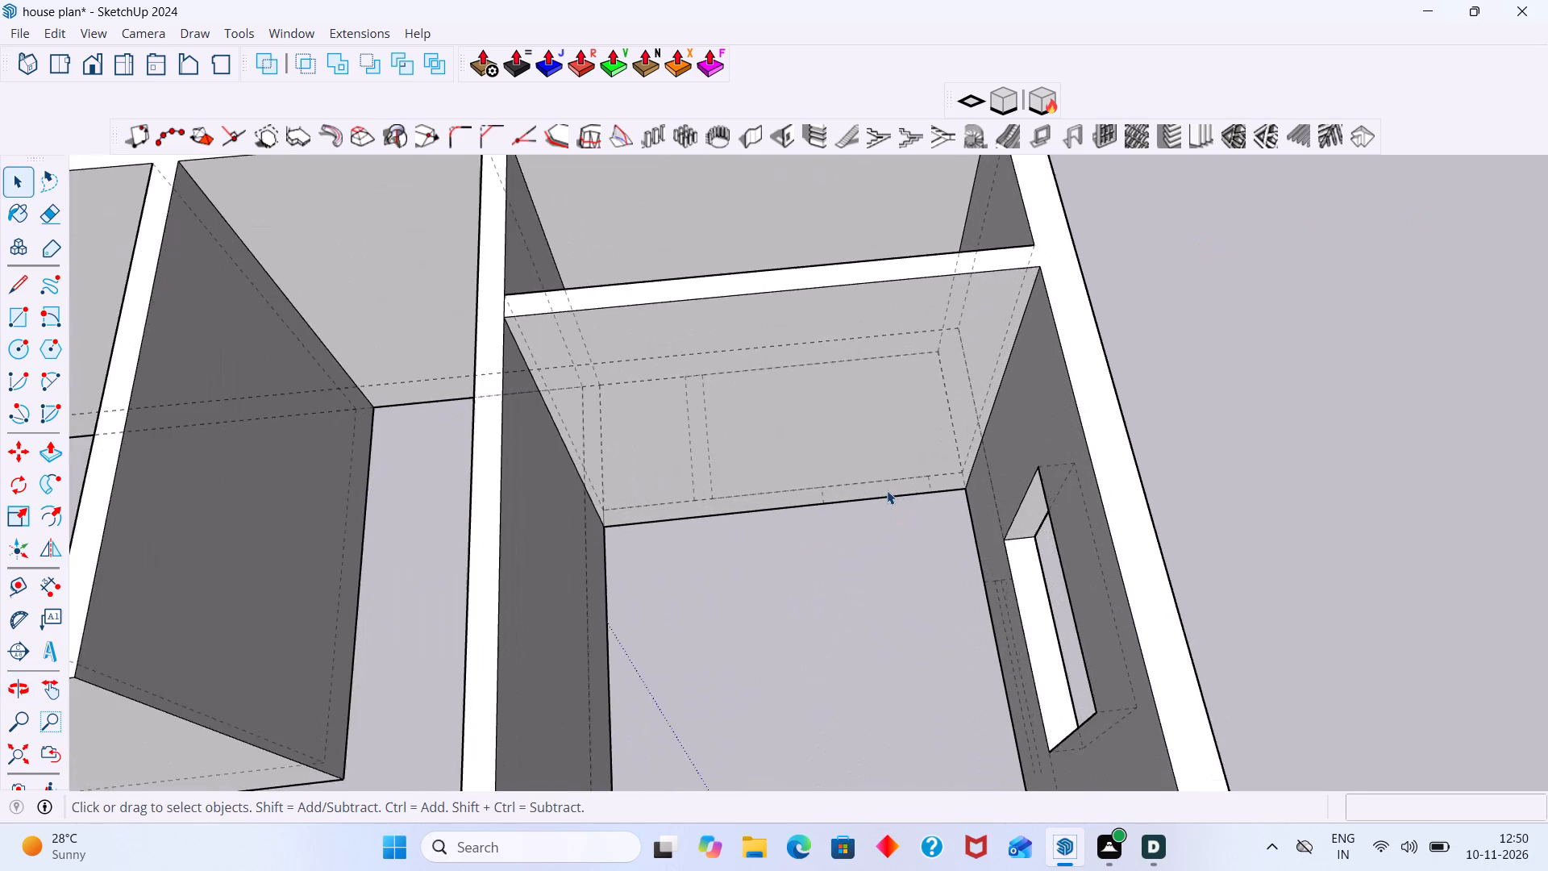
pyautogui.scroll(2, 887, 490)
pyautogui.press('t')
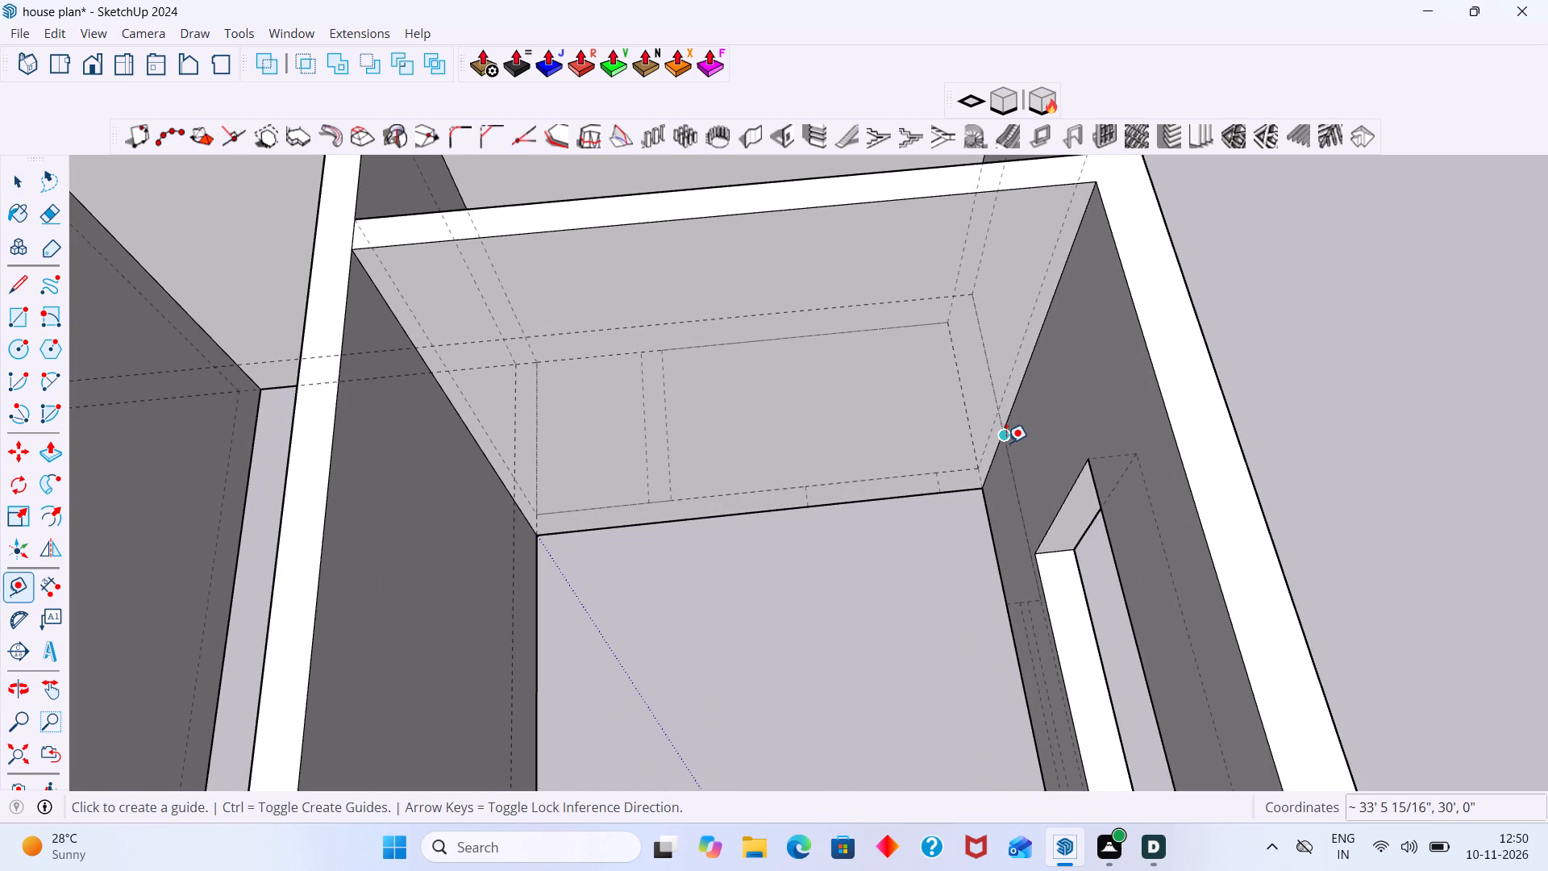
pyautogui.click(1014, 414)
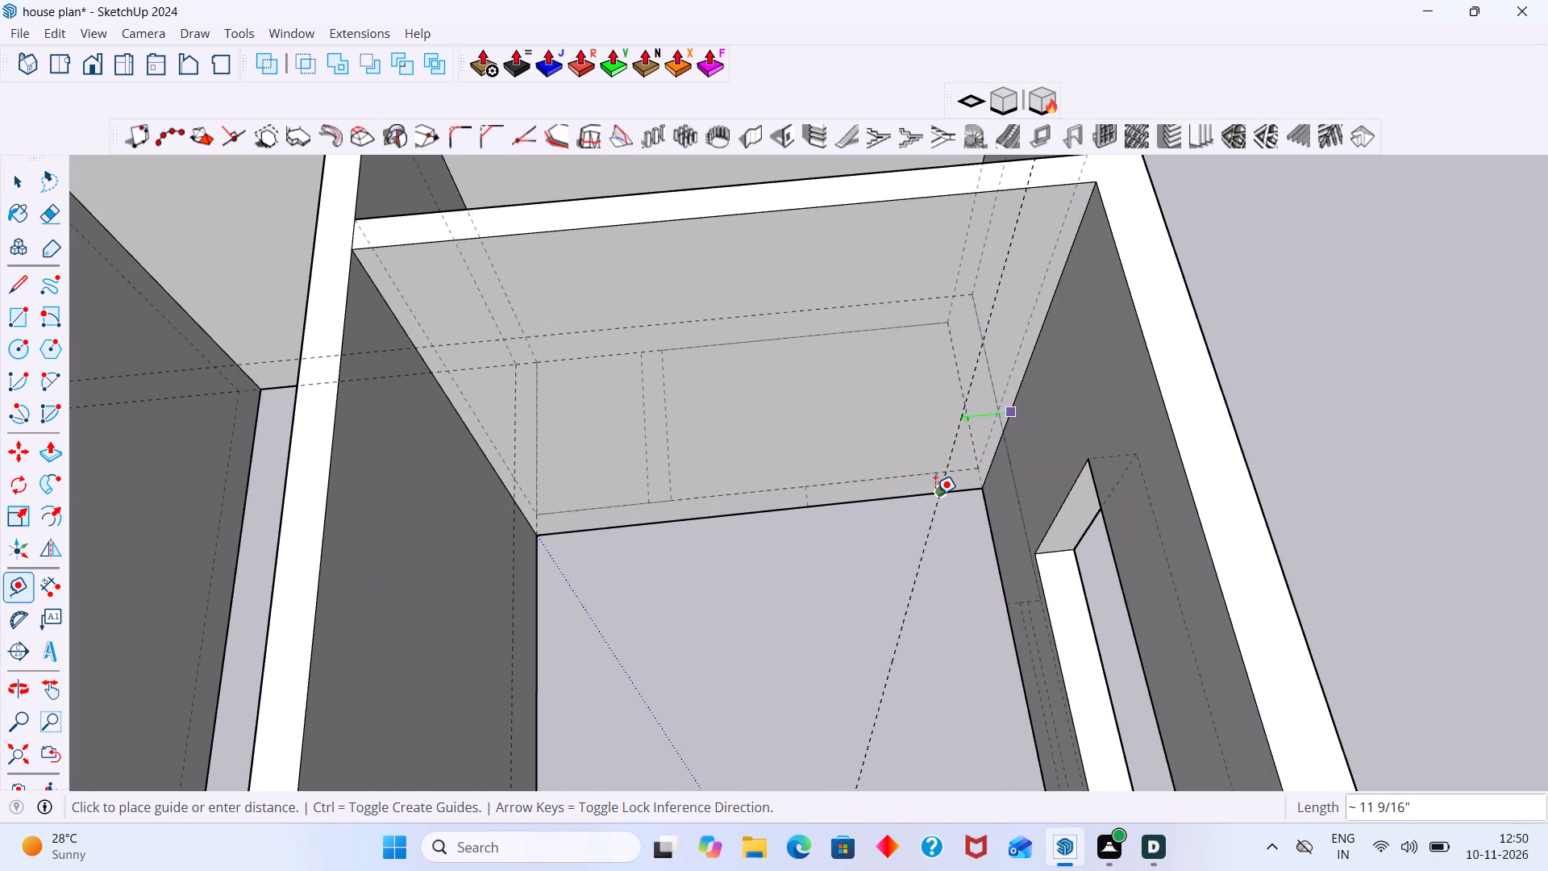
pyautogui.click(935, 494)
pyautogui.click(931, 527)
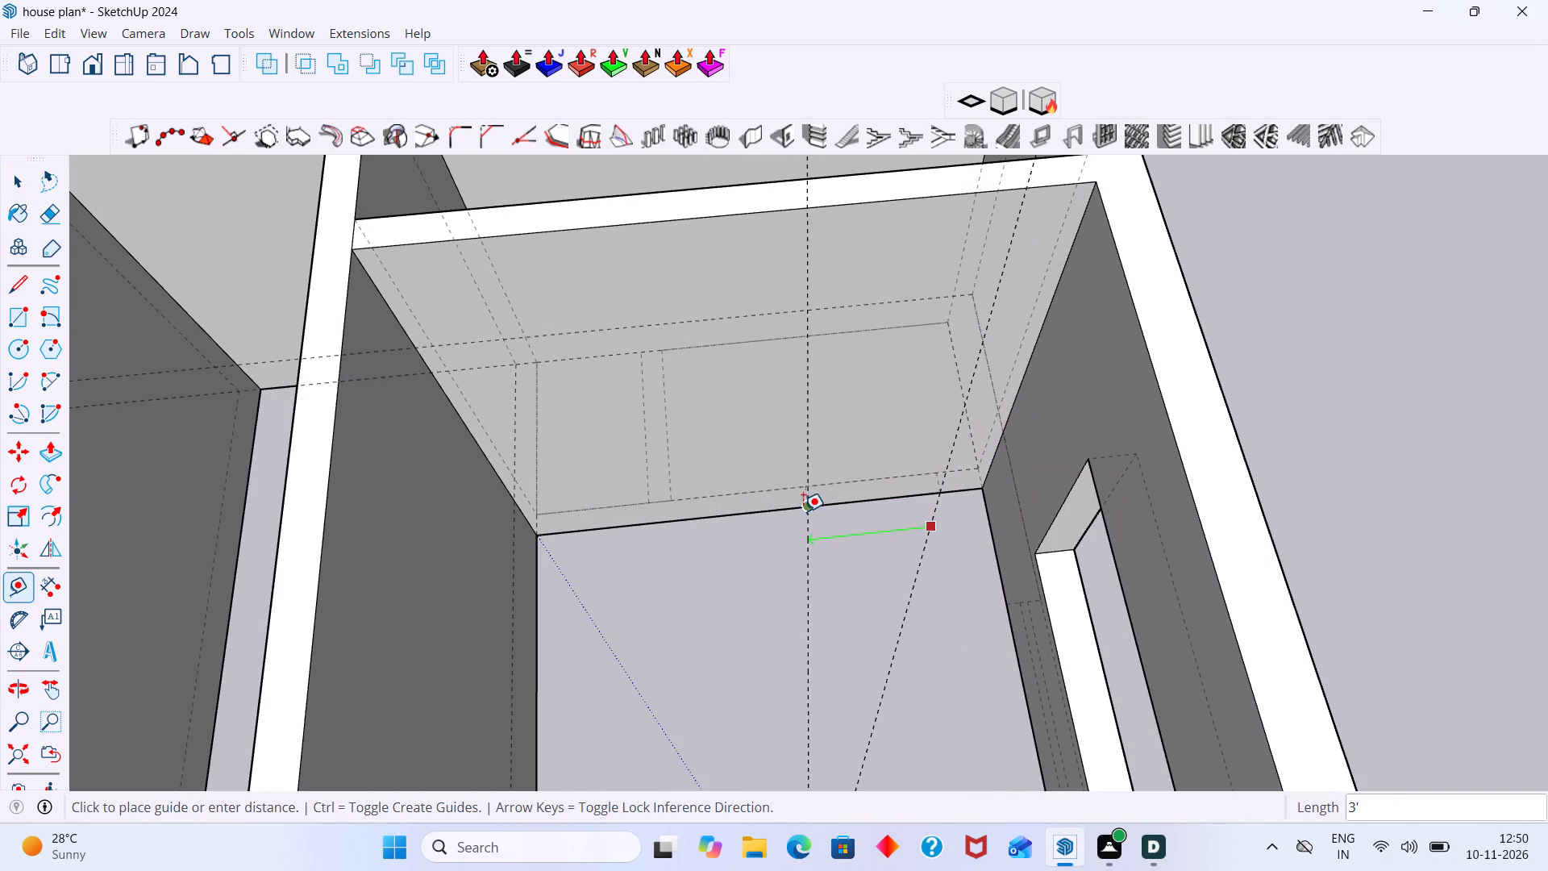
pyautogui.click(803, 506)
# Add a guide 7' above the base of the Bedroom-1 toilet wall and turn off the back edges.
pyautogui.click(843, 504)
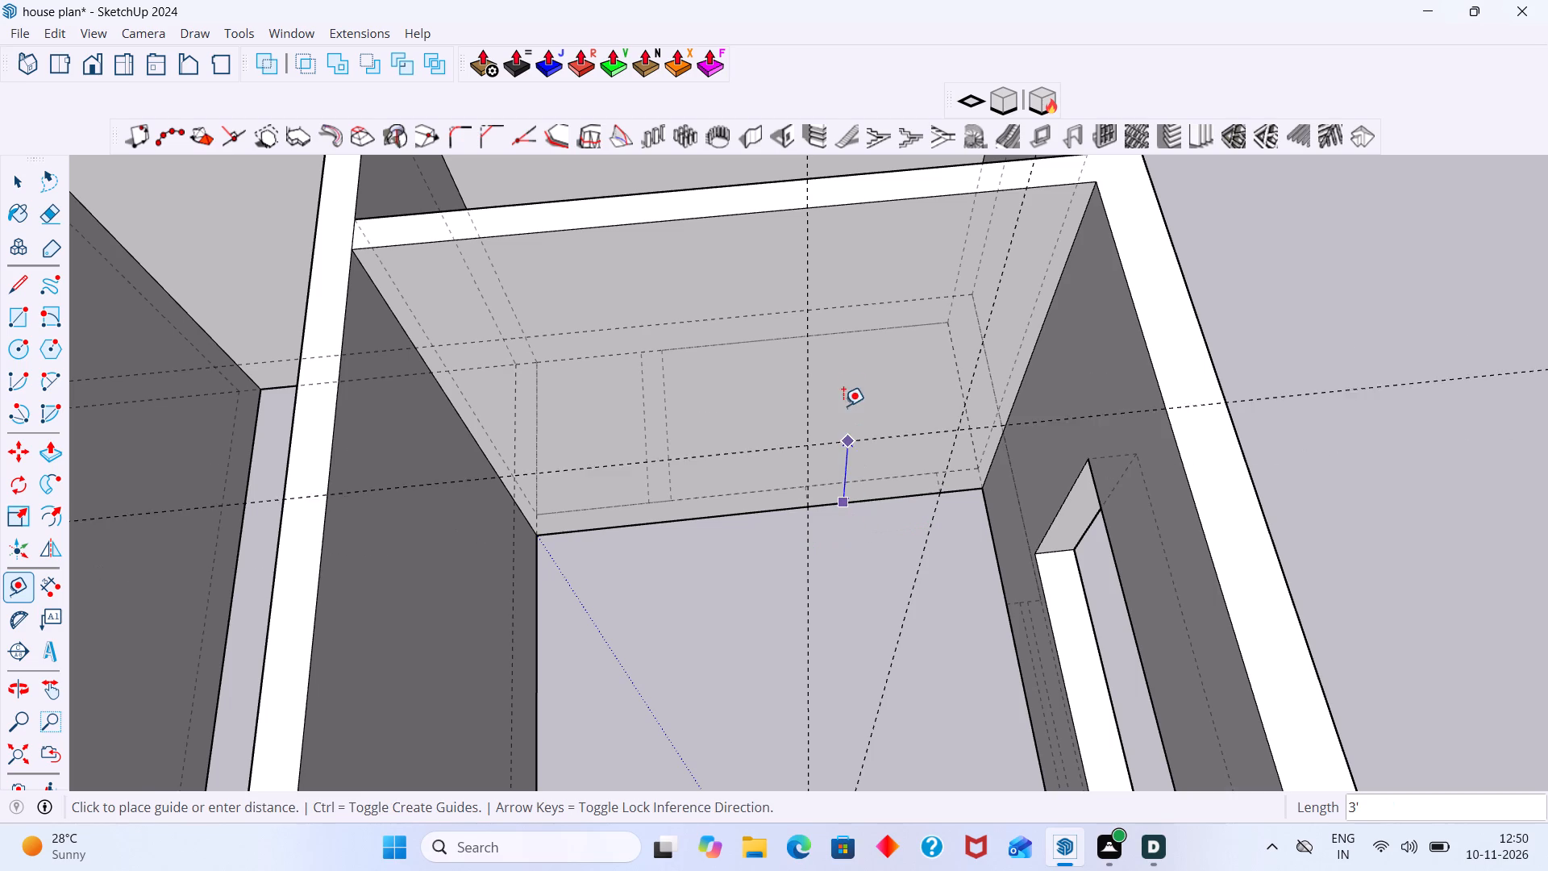
pyautogui.write("7'")
pyautogui.press('Return')
pyautogui.press('space')
pyautogui.write('k')
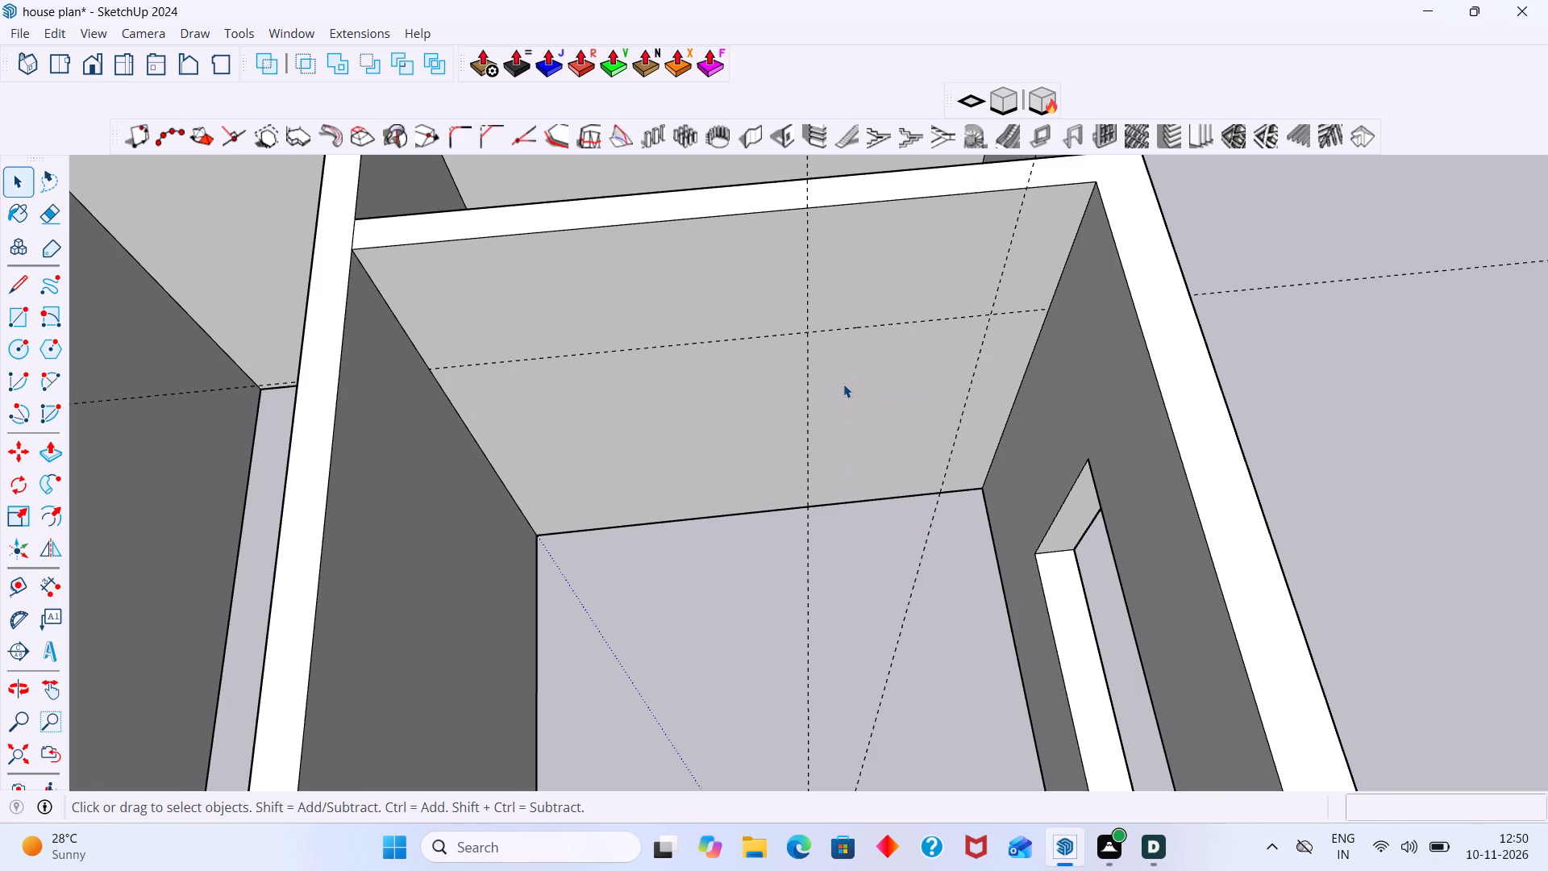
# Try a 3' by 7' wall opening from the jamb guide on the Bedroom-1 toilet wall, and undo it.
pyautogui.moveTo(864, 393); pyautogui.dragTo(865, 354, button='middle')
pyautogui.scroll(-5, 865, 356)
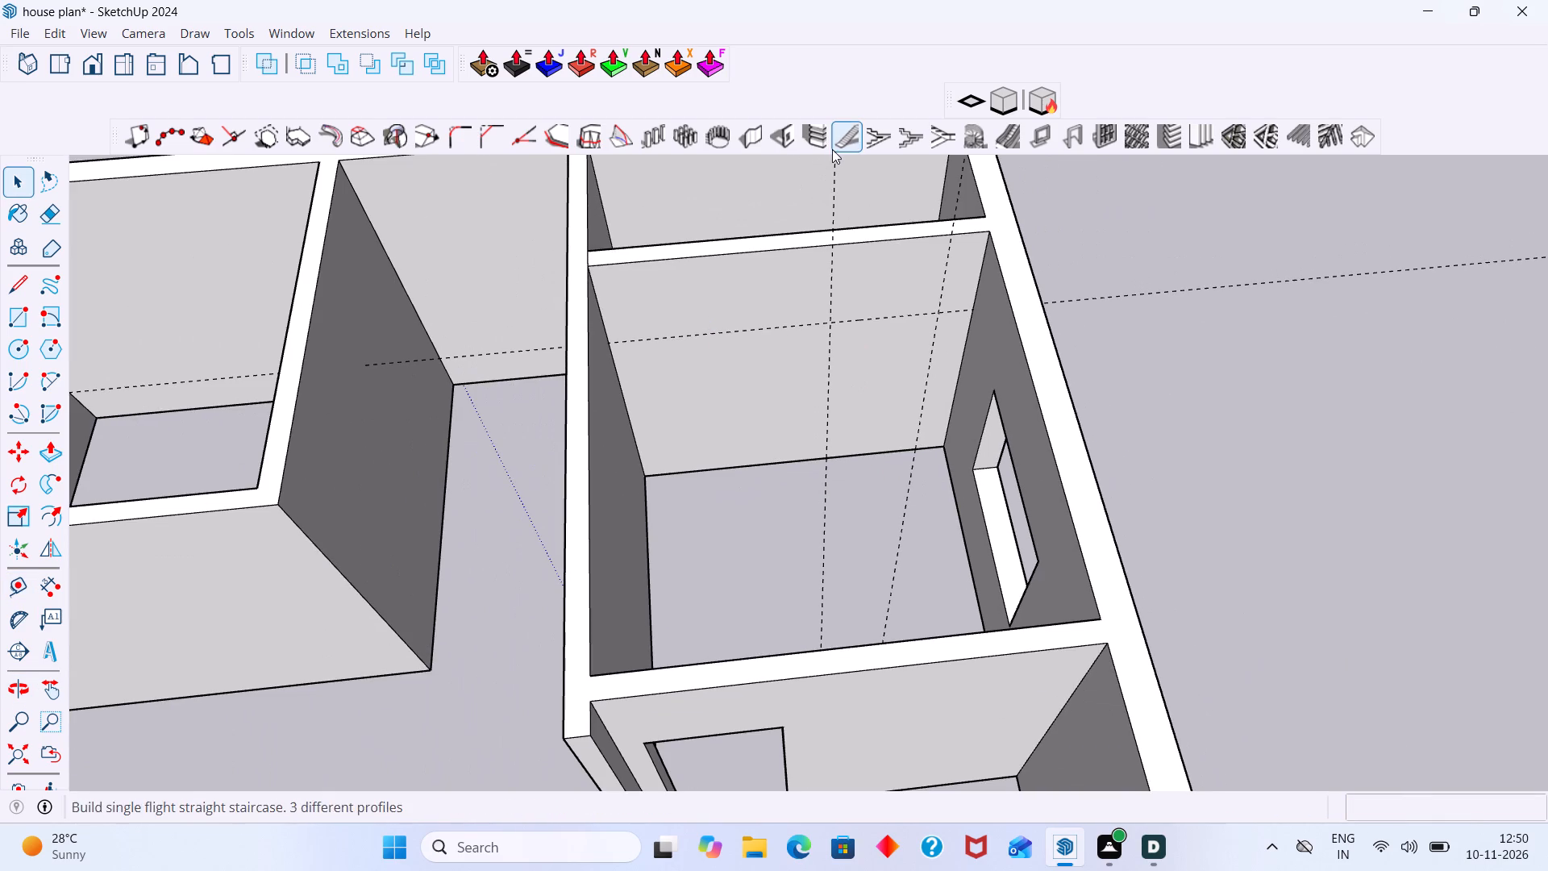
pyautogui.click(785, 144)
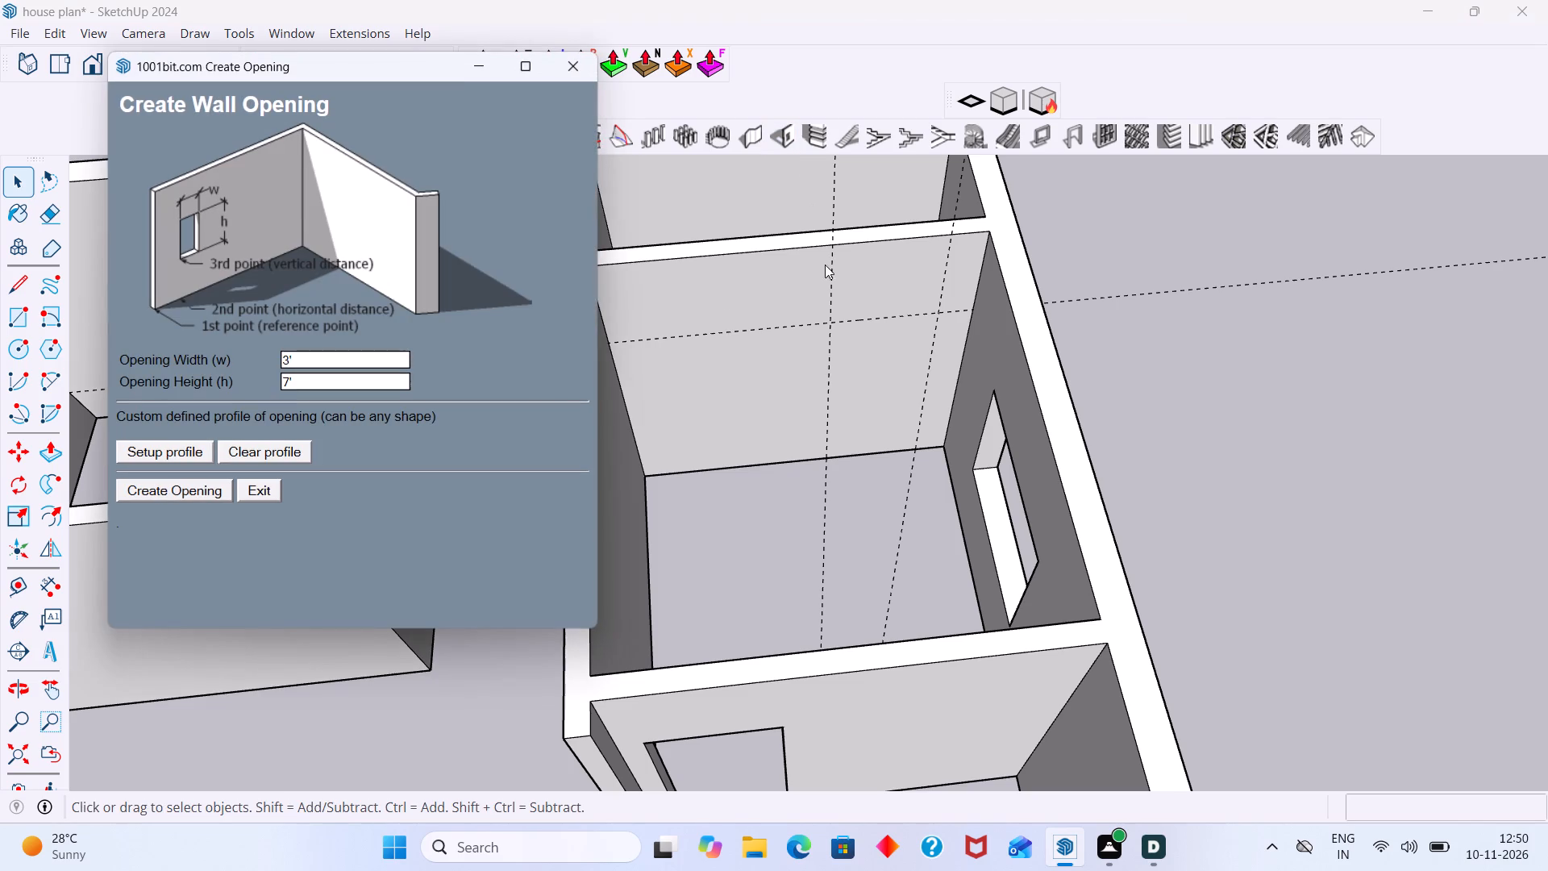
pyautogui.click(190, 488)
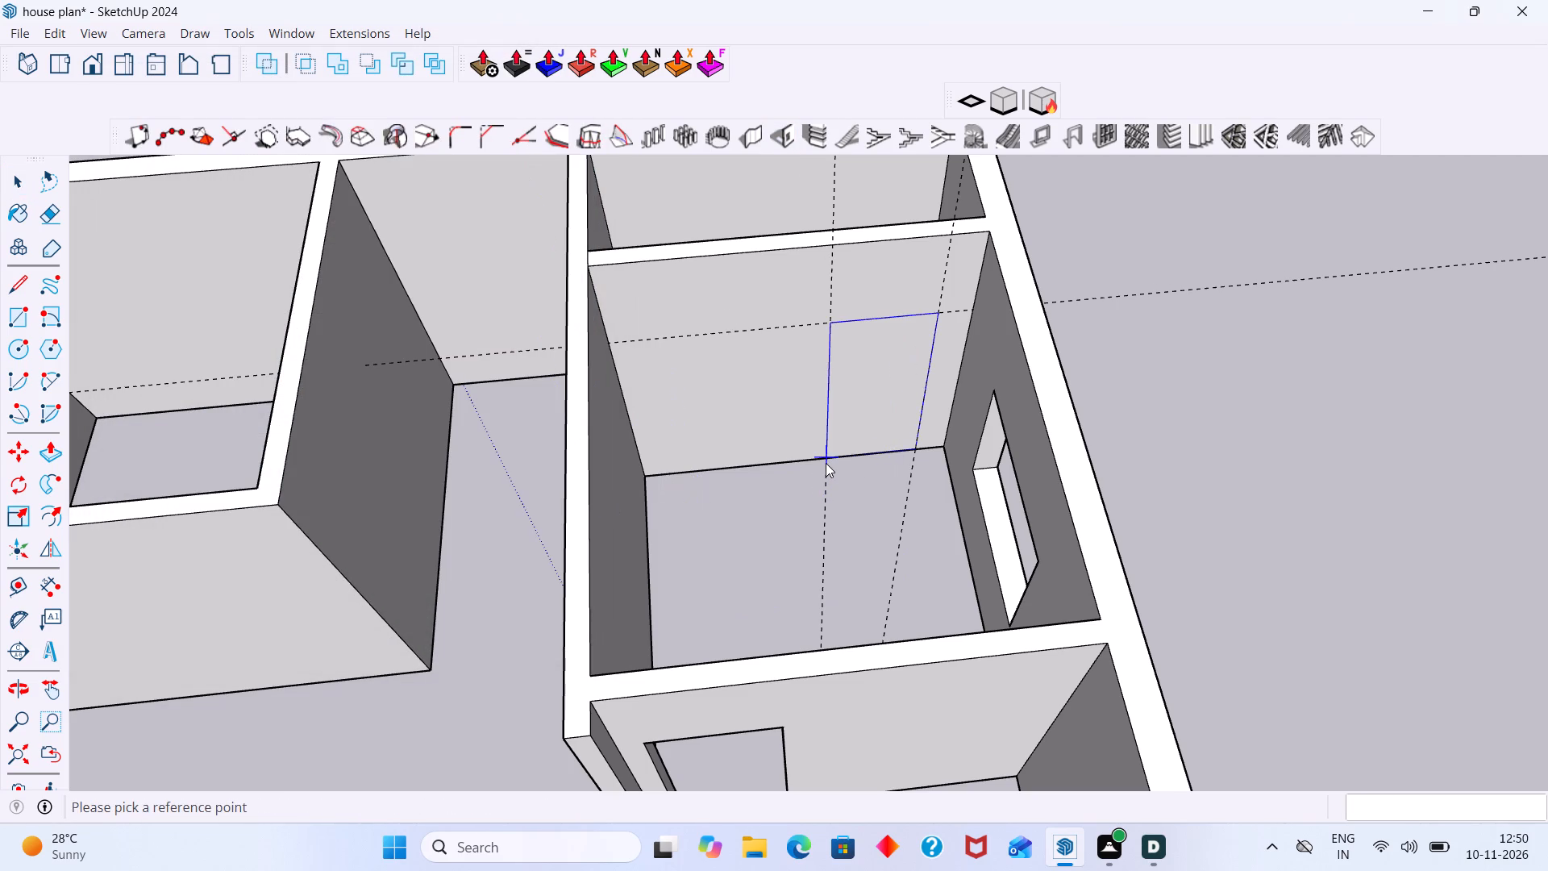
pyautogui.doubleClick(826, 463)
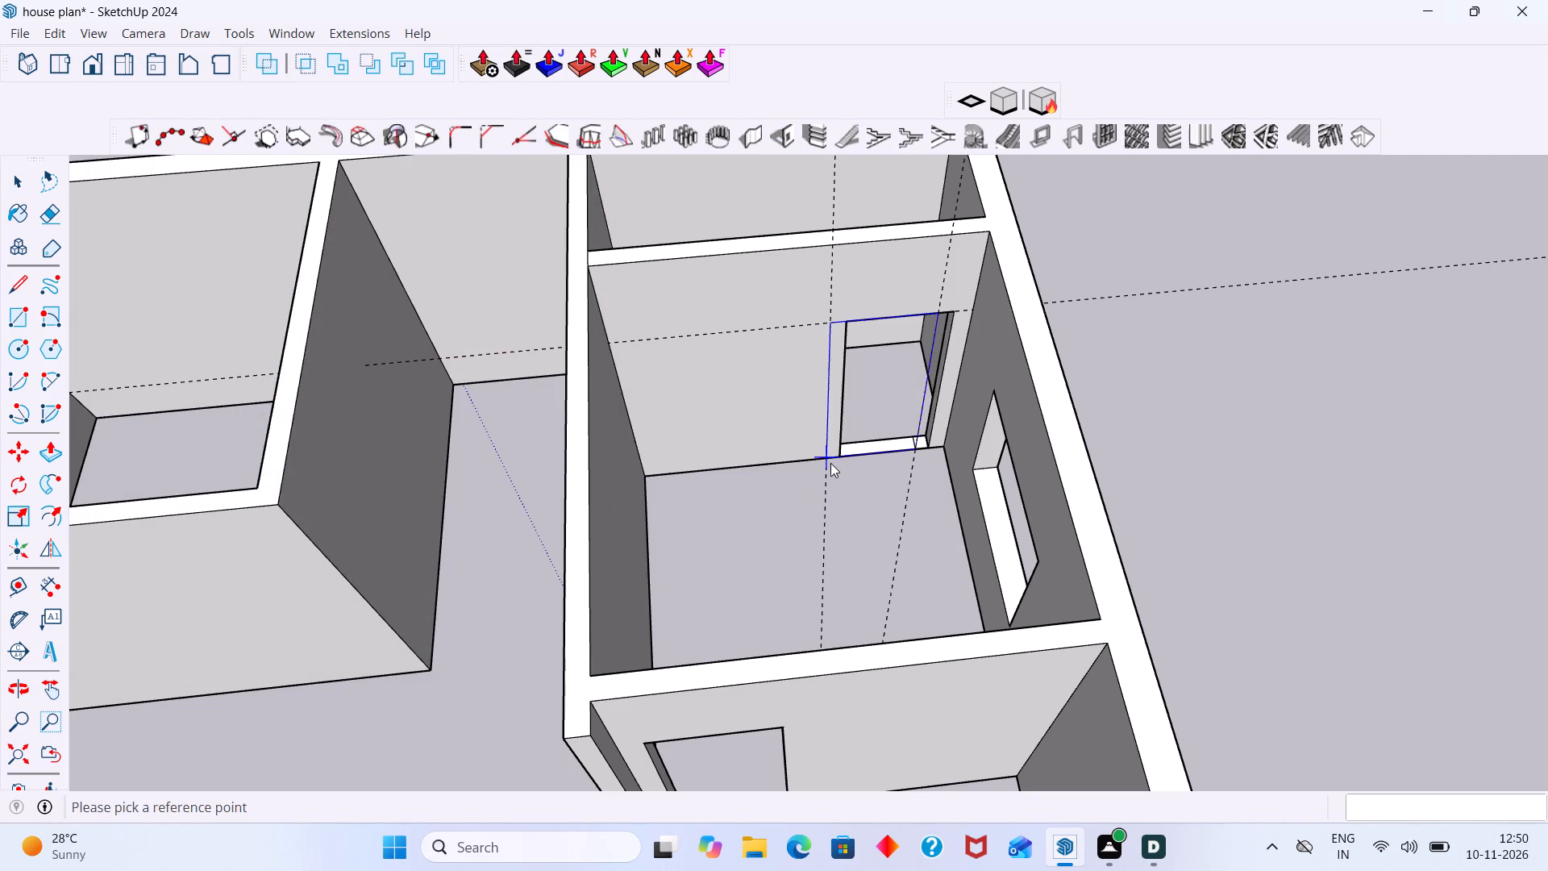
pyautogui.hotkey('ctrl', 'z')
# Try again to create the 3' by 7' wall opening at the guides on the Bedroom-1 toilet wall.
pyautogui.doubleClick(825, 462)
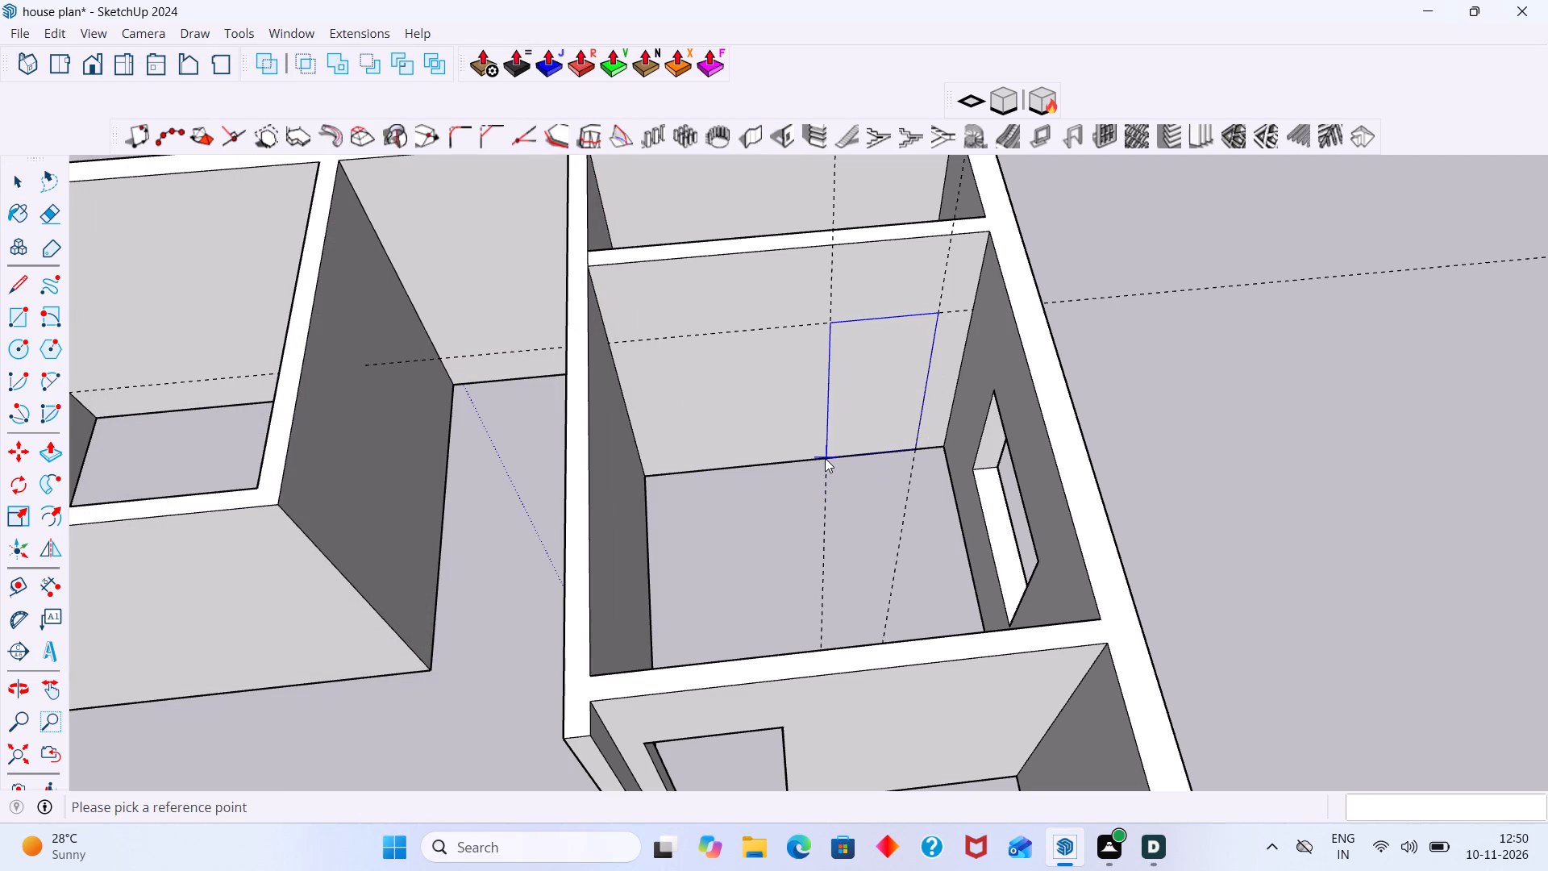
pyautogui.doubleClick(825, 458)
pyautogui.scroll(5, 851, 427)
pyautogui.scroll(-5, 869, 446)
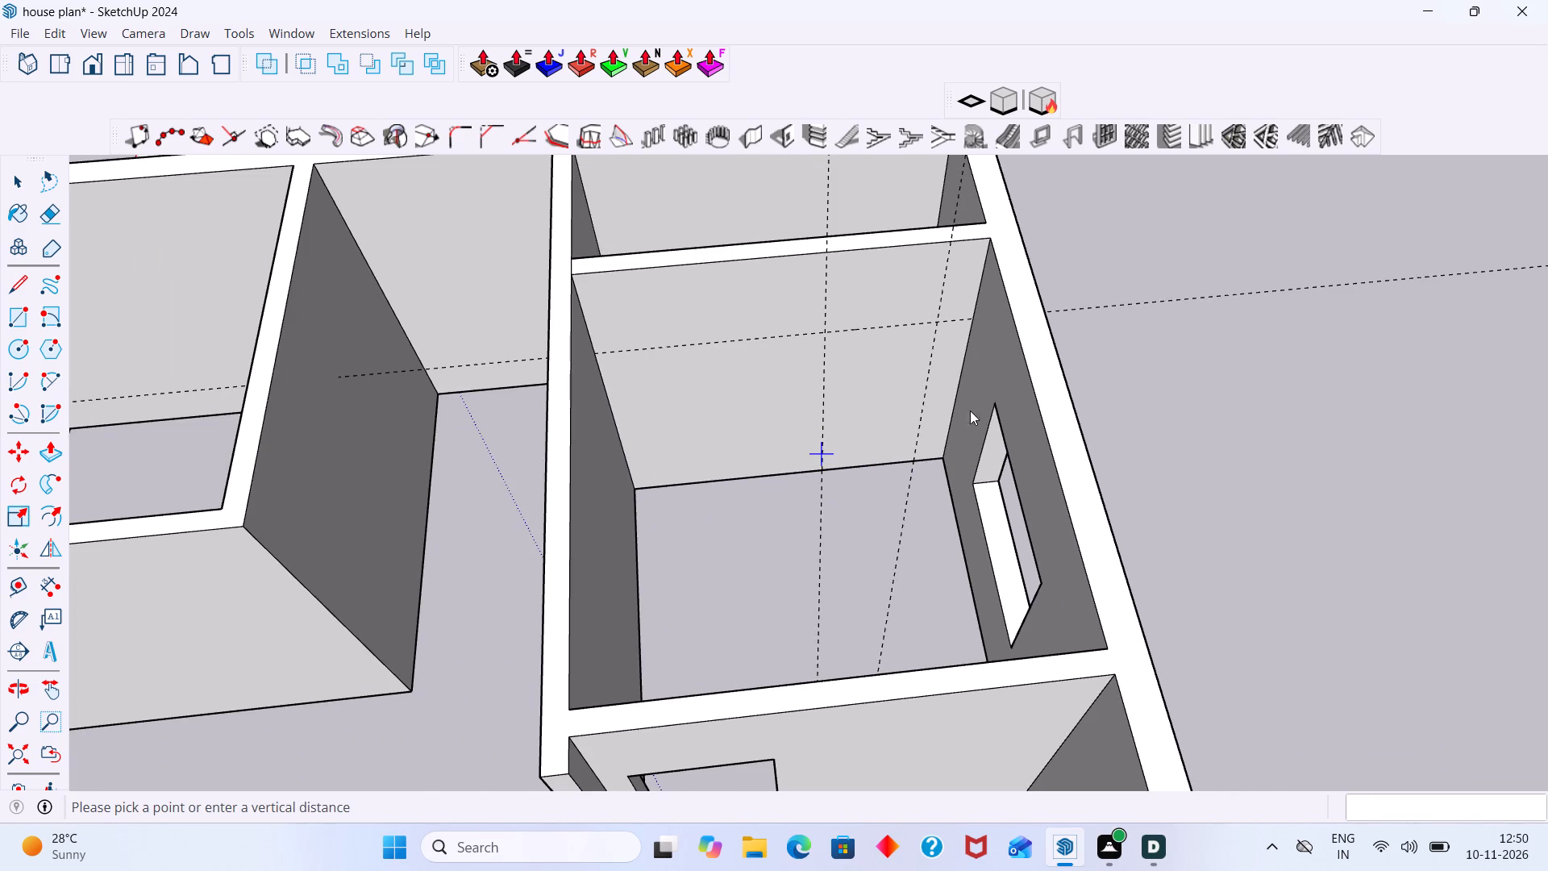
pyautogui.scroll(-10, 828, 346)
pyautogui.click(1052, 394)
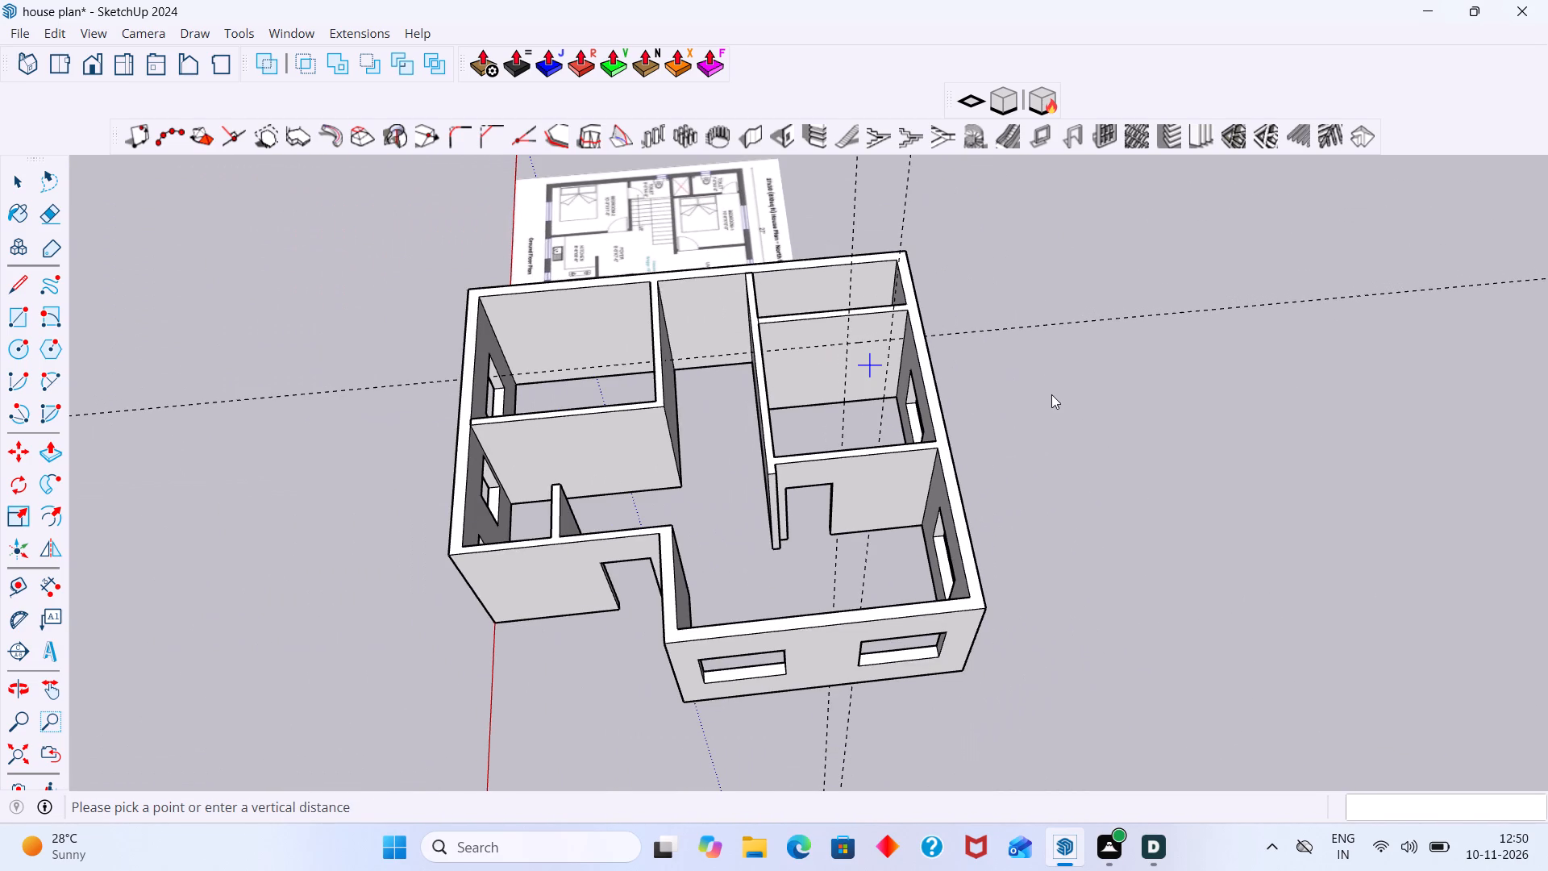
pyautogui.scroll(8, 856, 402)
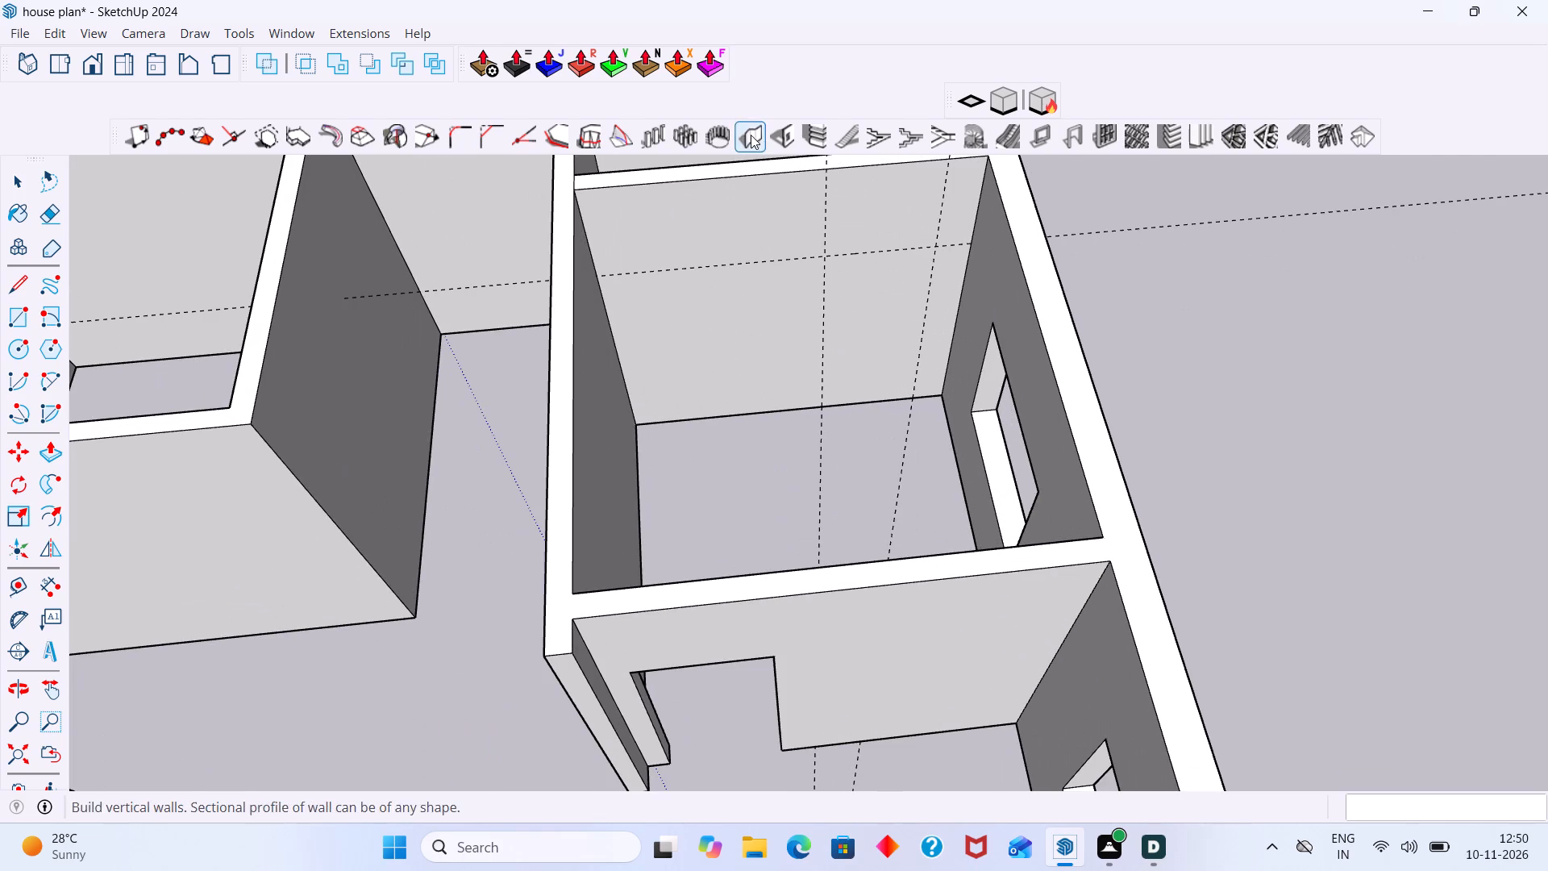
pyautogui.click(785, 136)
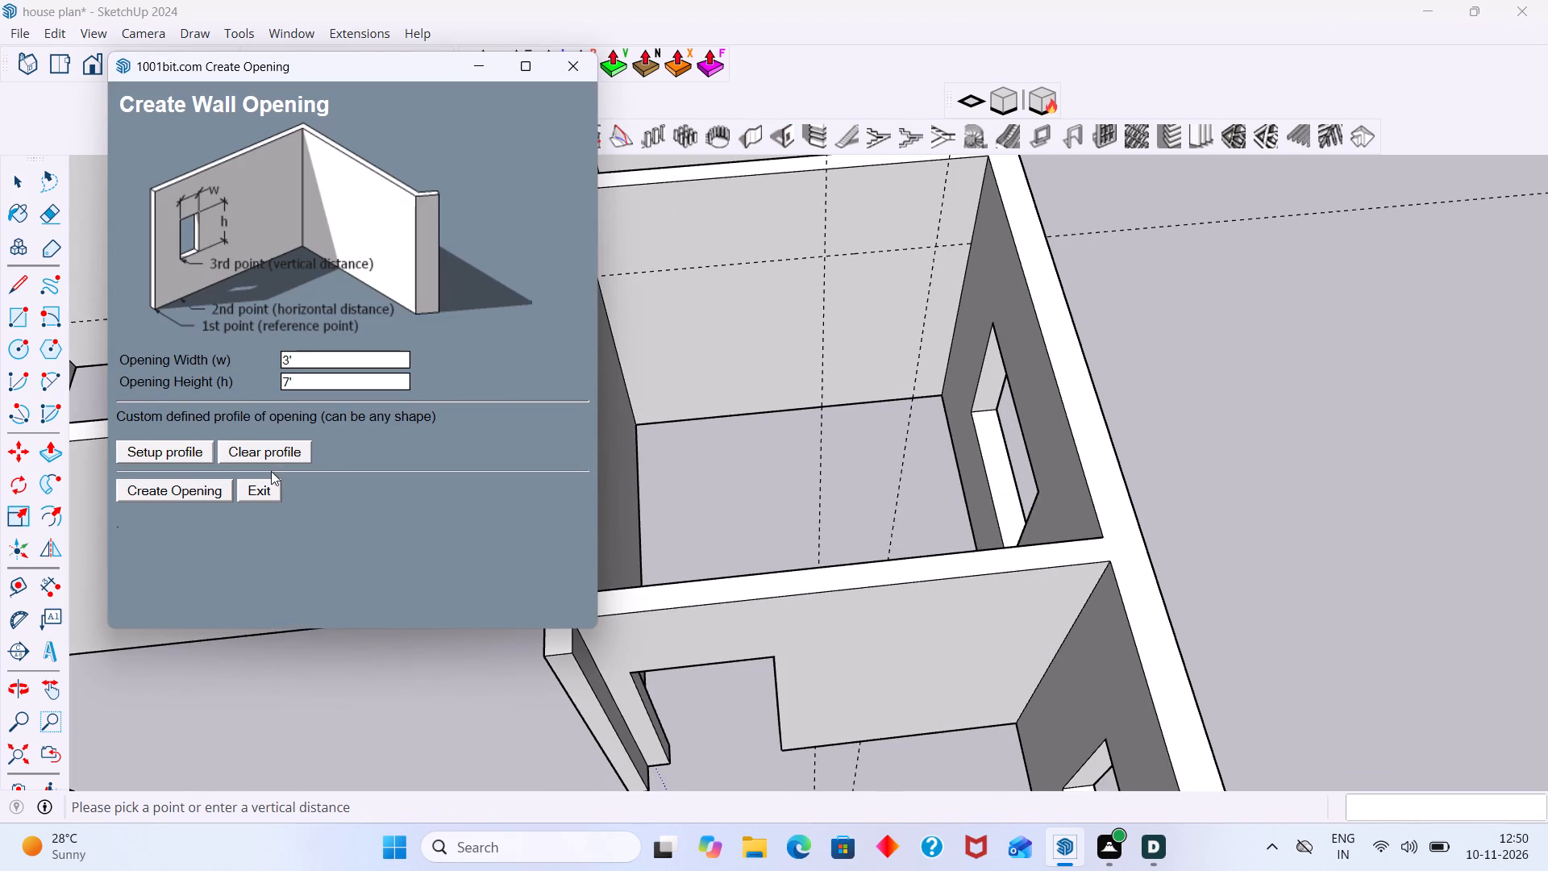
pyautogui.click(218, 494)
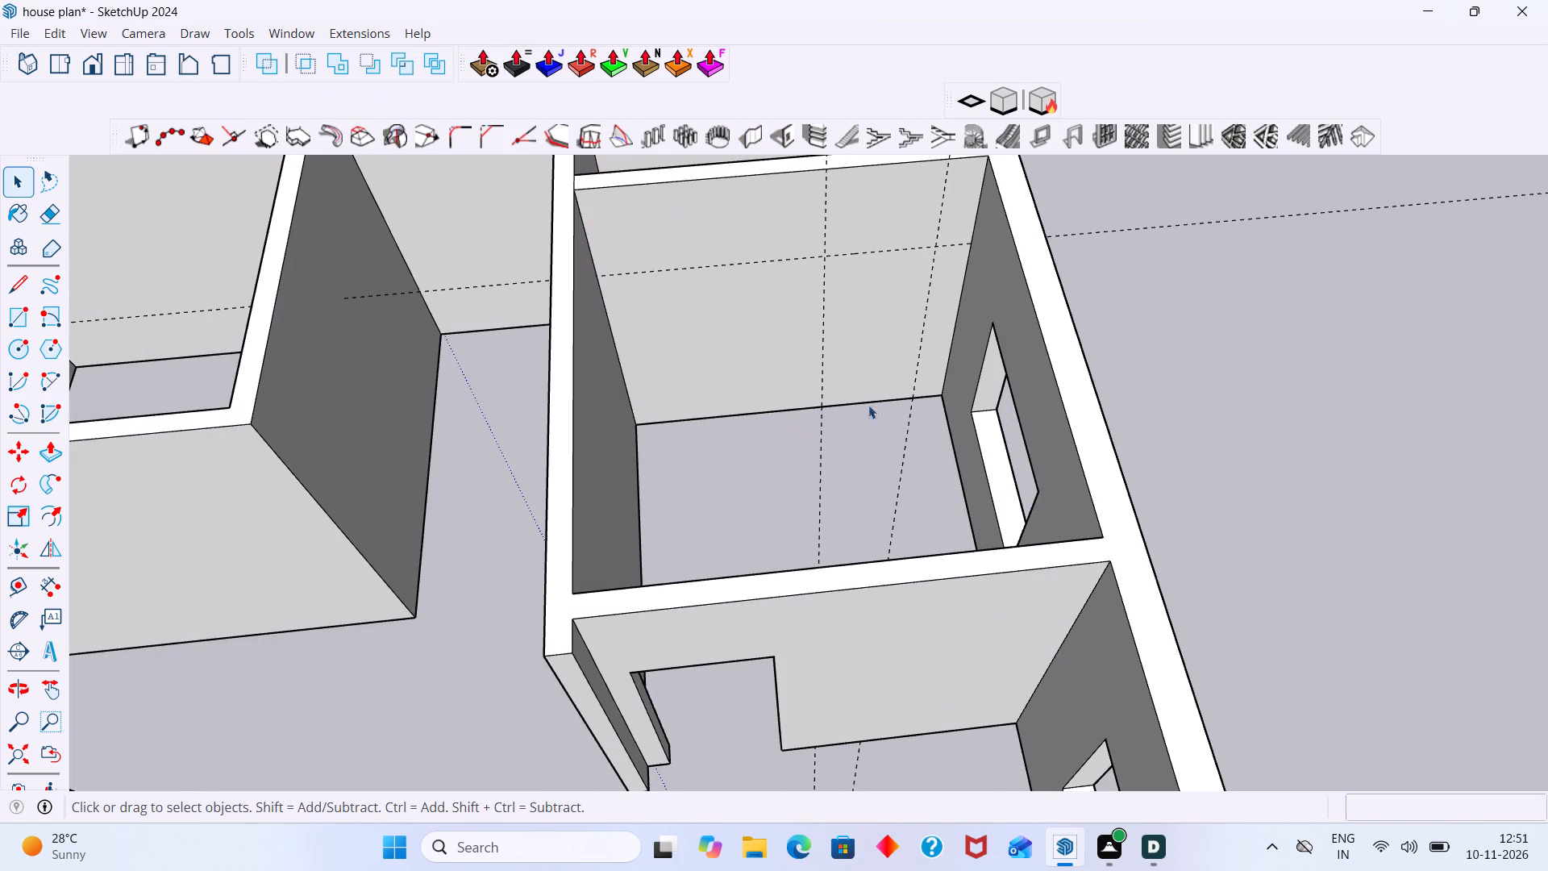
# Examine the Bedroom-1 toilet wall and its door guides from several angles.
pyautogui.scroll(-5, 889, 377)
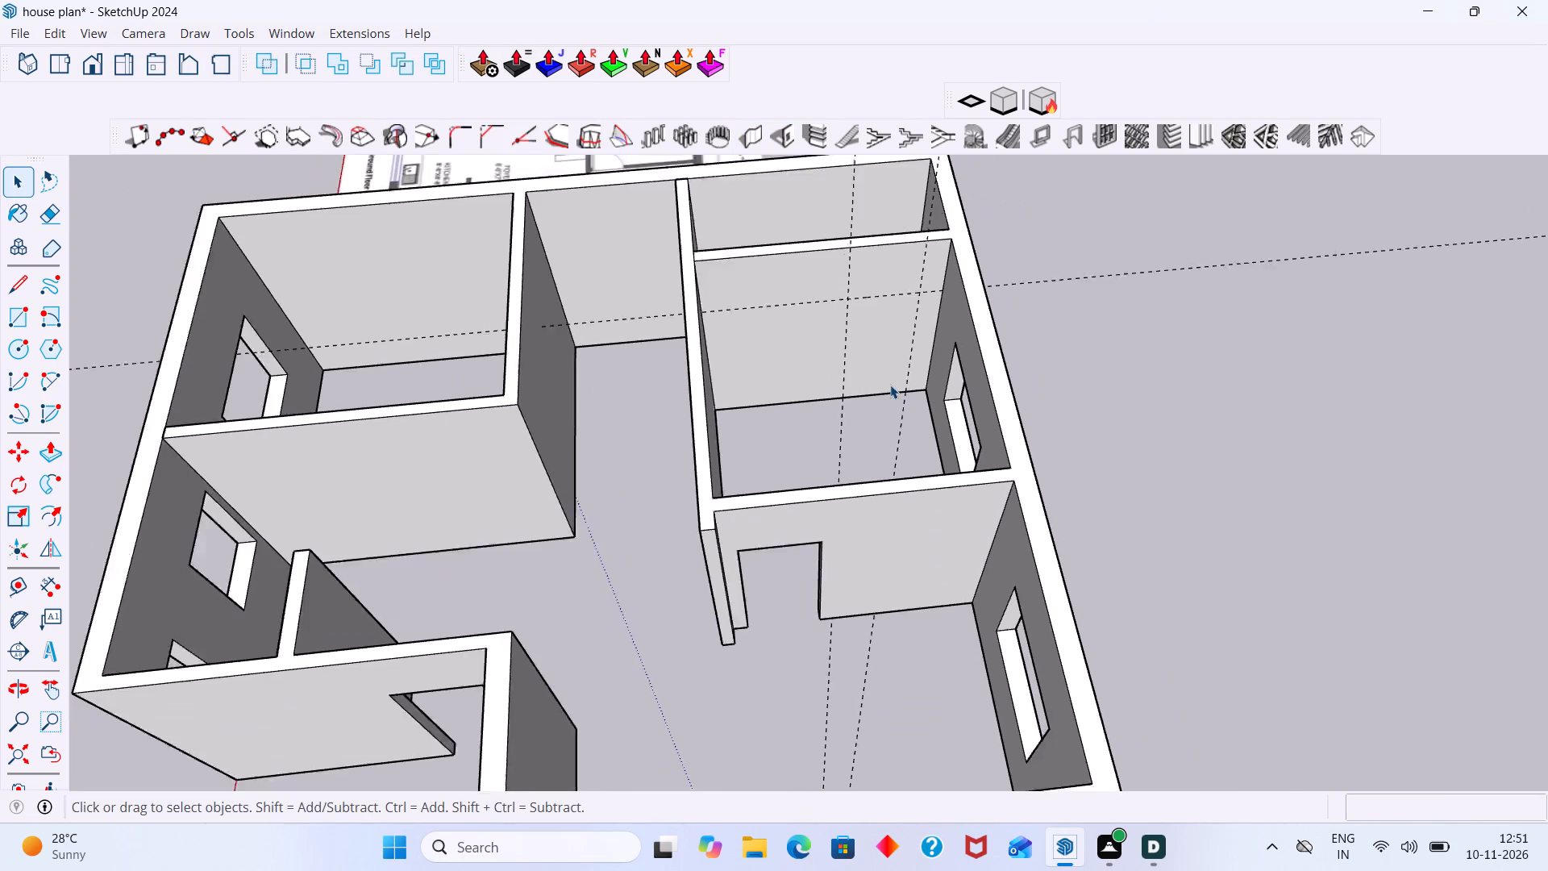
pyautogui.scroll(-3, 890, 385)
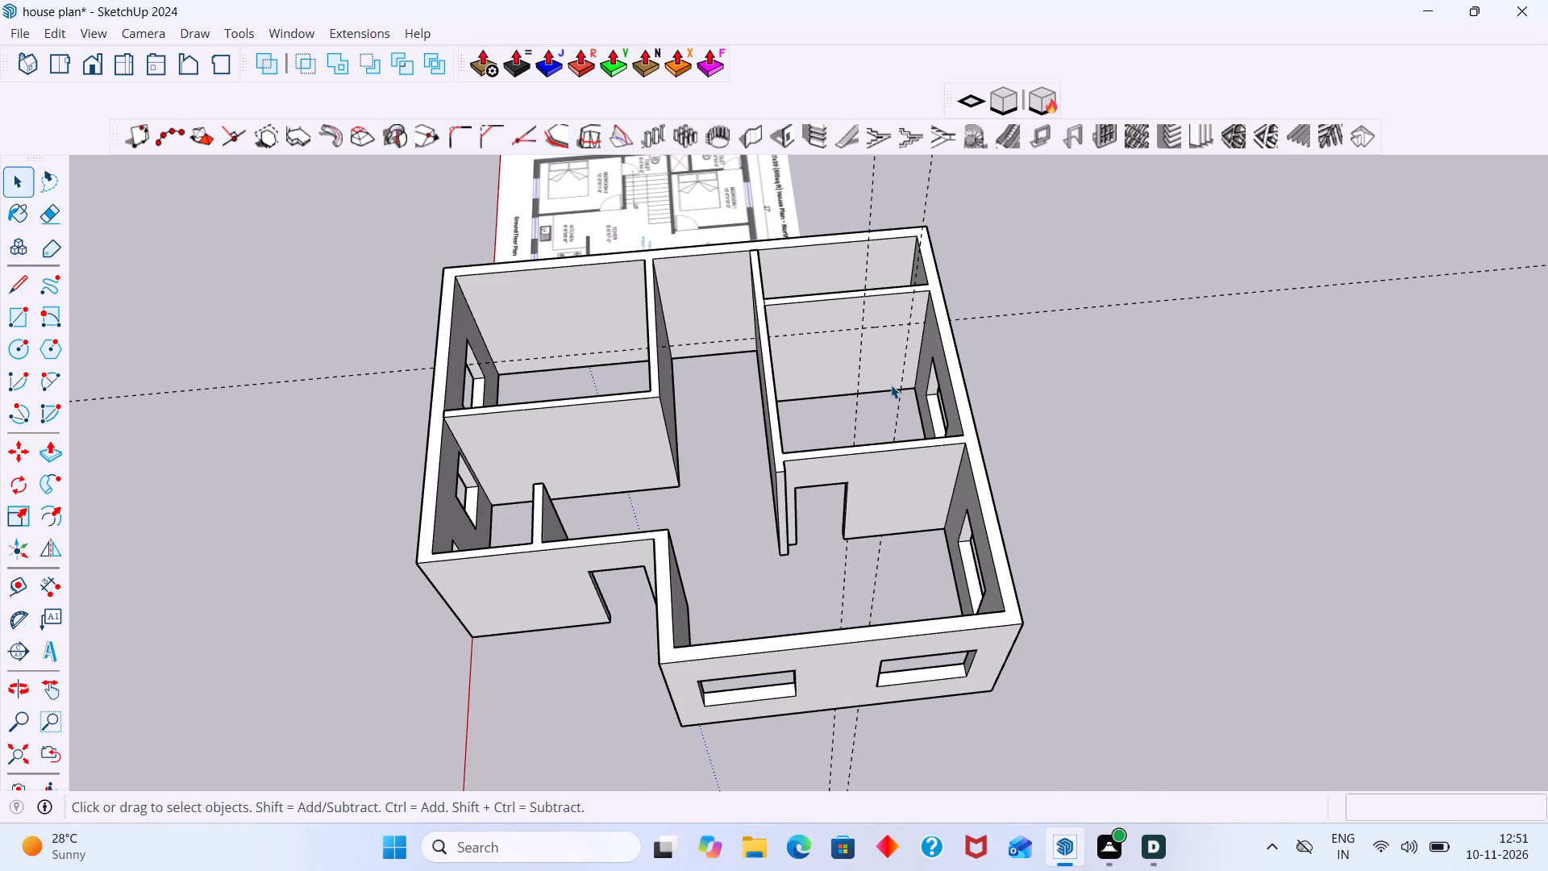
pyautogui.scroll(-4, 1310, 294)
pyautogui.moveTo(1305, 295); pyautogui.dragTo(1275, 264, button='middle')
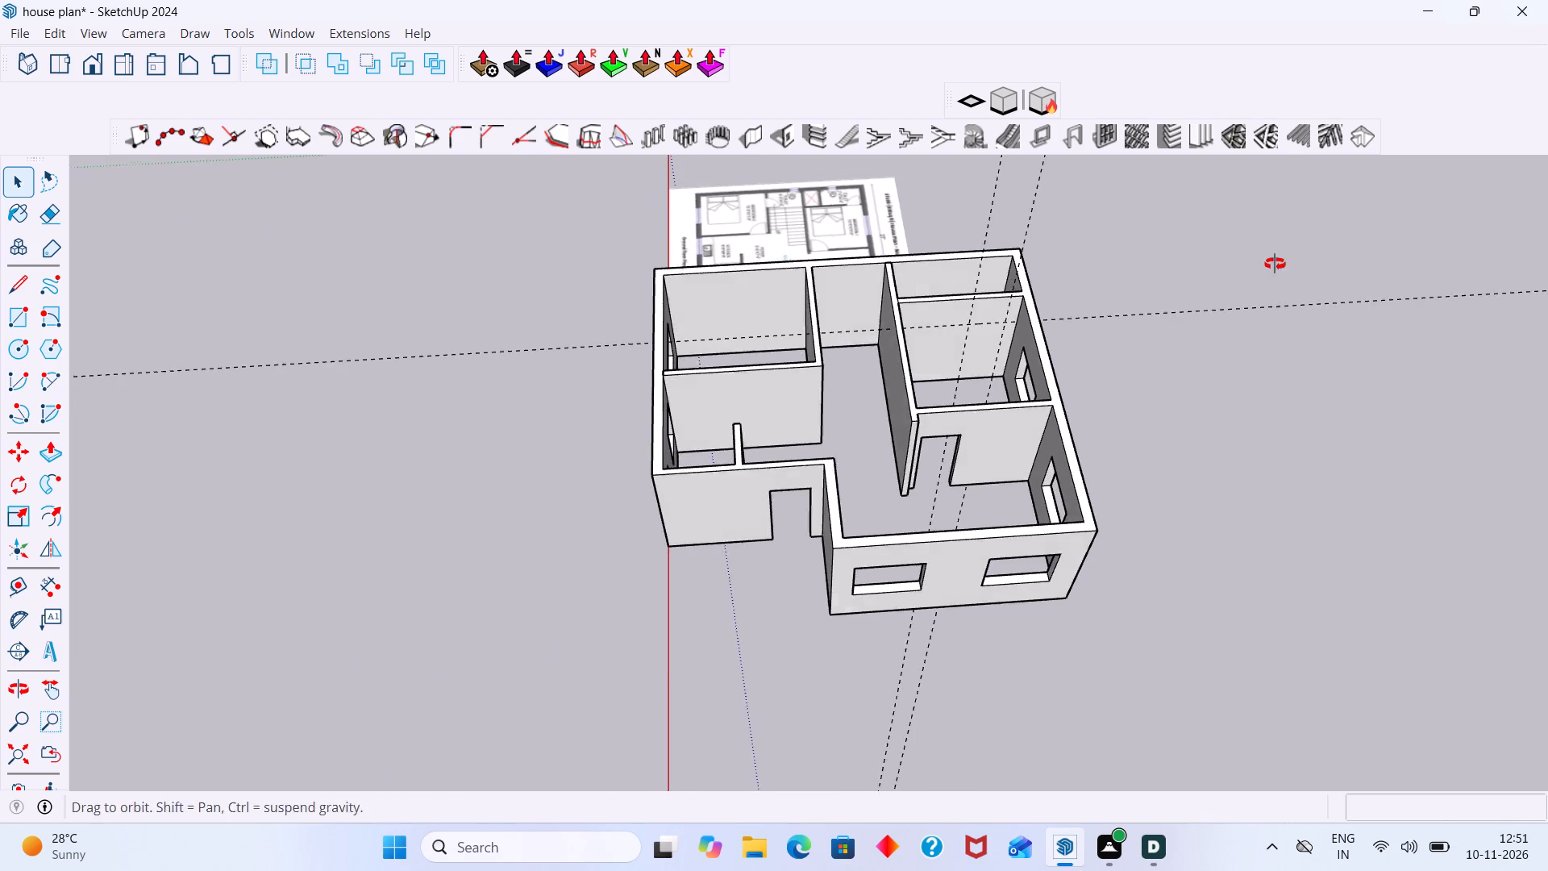
pyautogui.moveTo(1275, 264); pyautogui.dragTo(1271, 263, button='middle')
pyautogui.scroll(11, 1036, 406)
pyautogui.moveTo(929, 293); pyautogui.dragTo(1112, 521, button='middle')
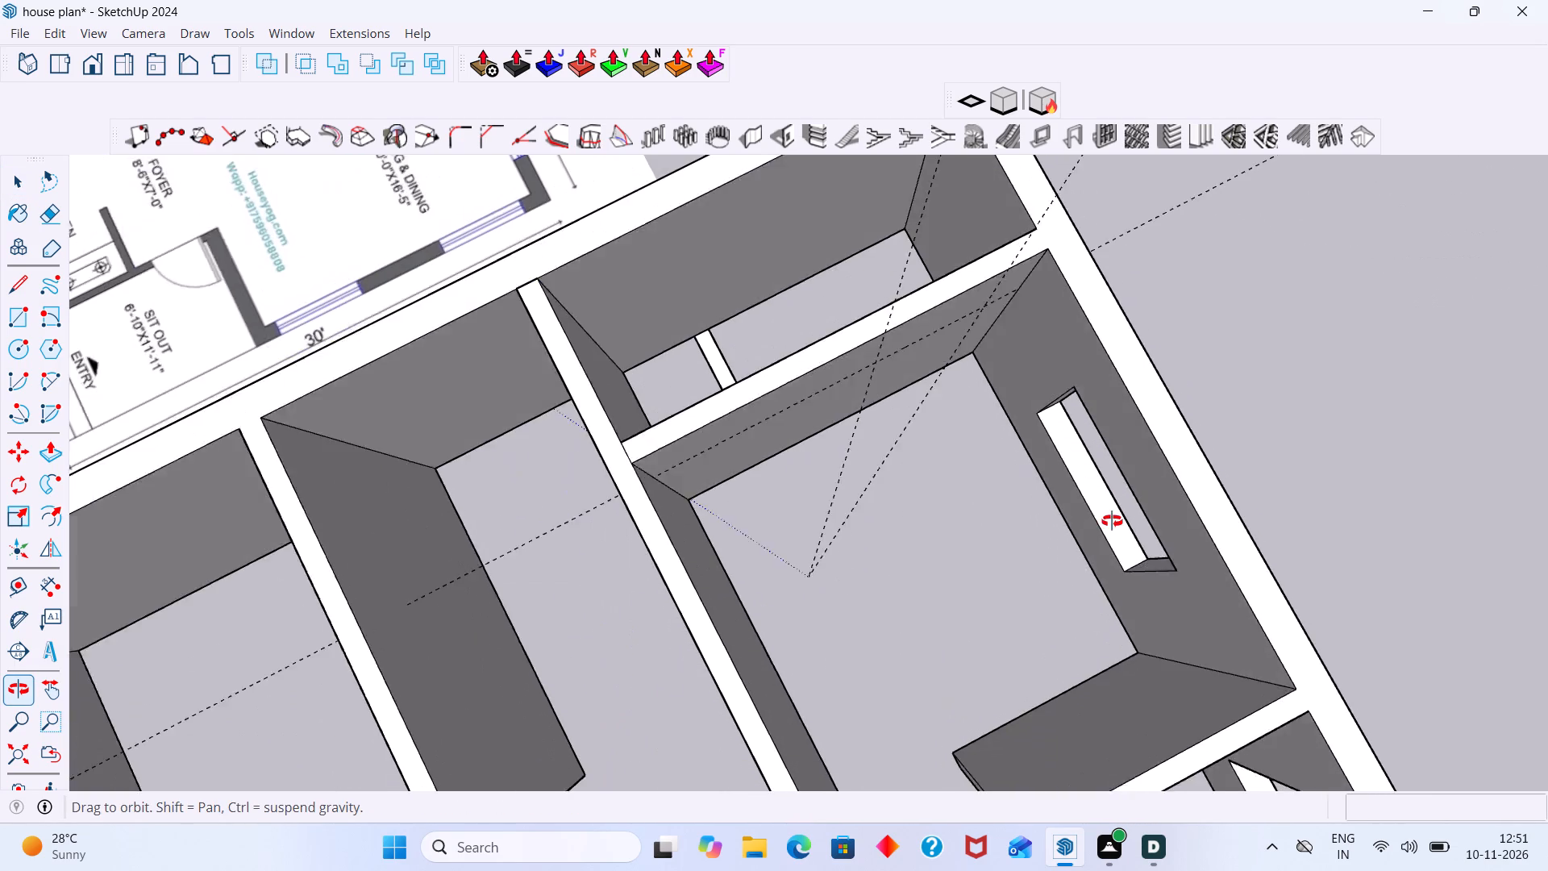
pyautogui.moveTo(1112, 521); pyautogui.dragTo(1085, 496, button='middle')
pyautogui.scroll(16, 790, 307)
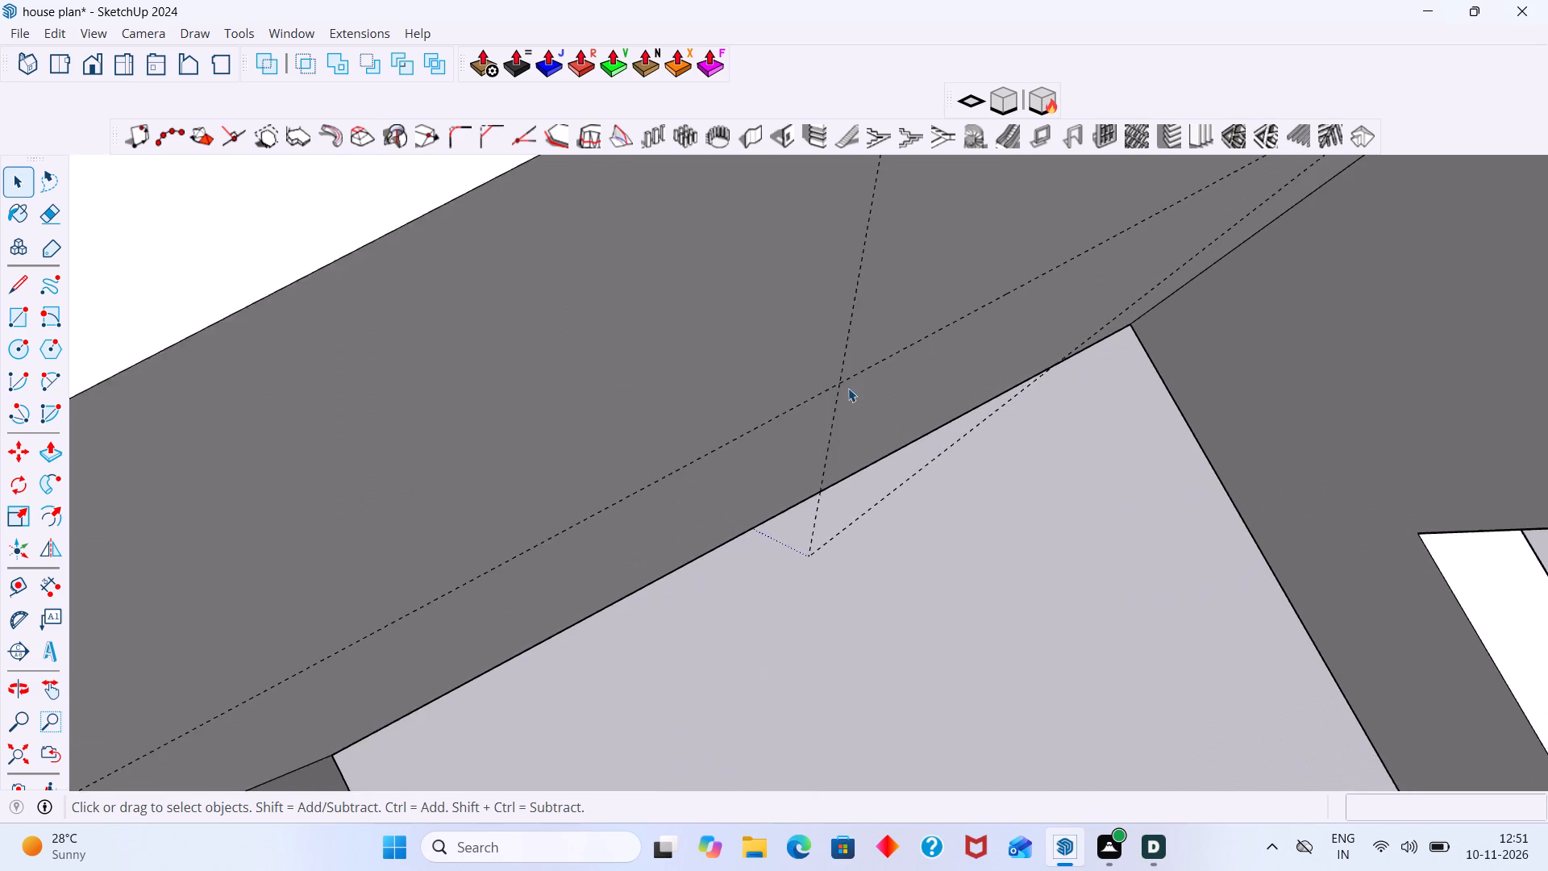
pyautogui.scroll(2, 848, 388)
pyautogui.scroll(1, 864, 515)
pyautogui.moveTo(864, 515); pyautogui.dragTo(801, 364, button='middle')
pyautogui.scroll(-13, 907, 472)
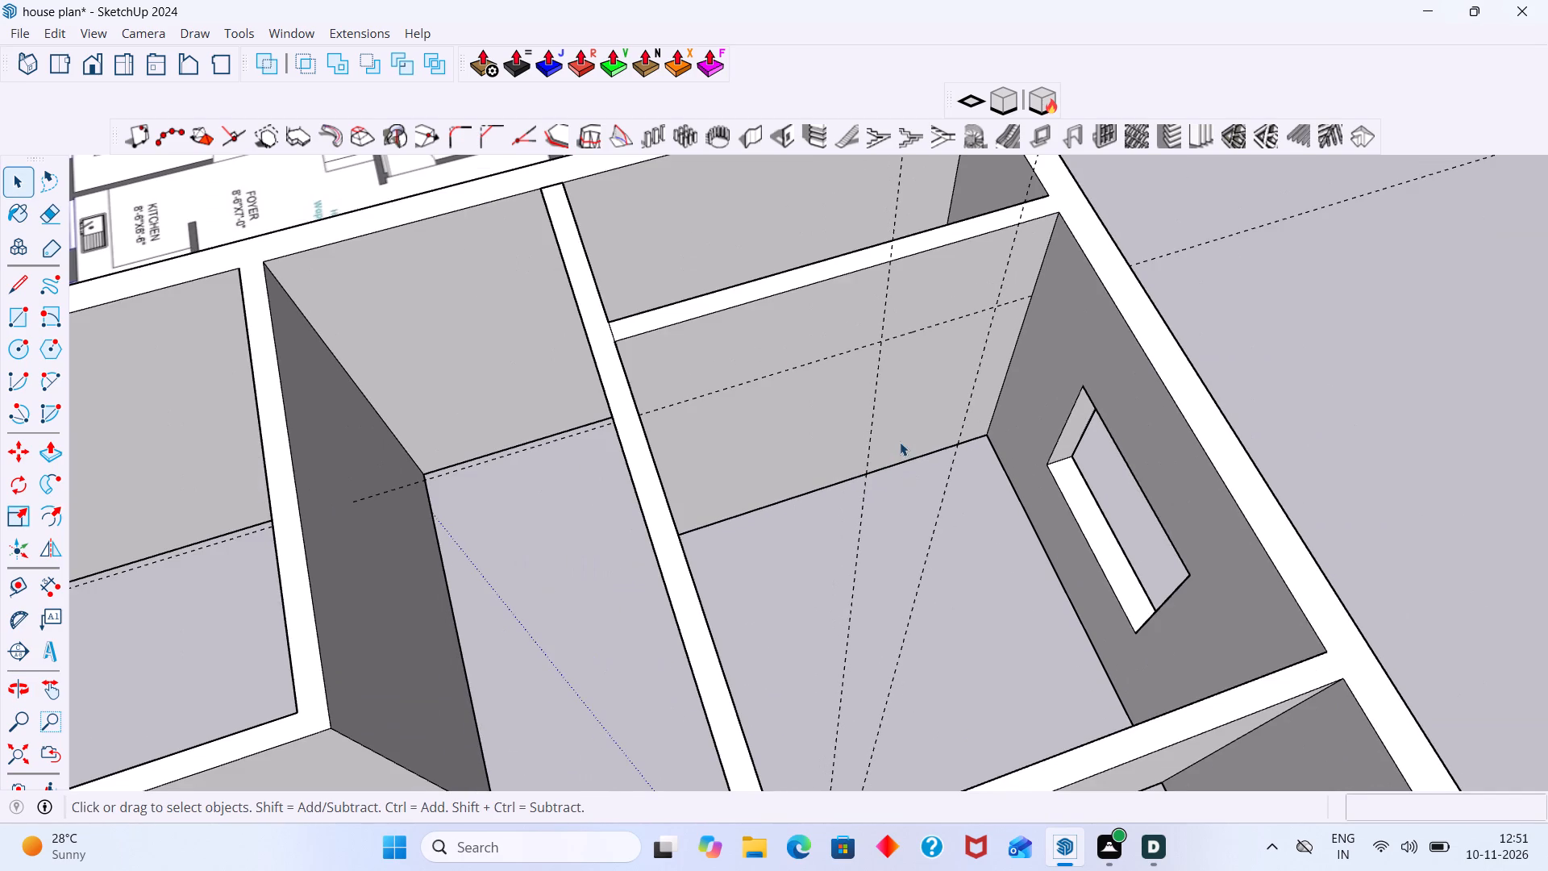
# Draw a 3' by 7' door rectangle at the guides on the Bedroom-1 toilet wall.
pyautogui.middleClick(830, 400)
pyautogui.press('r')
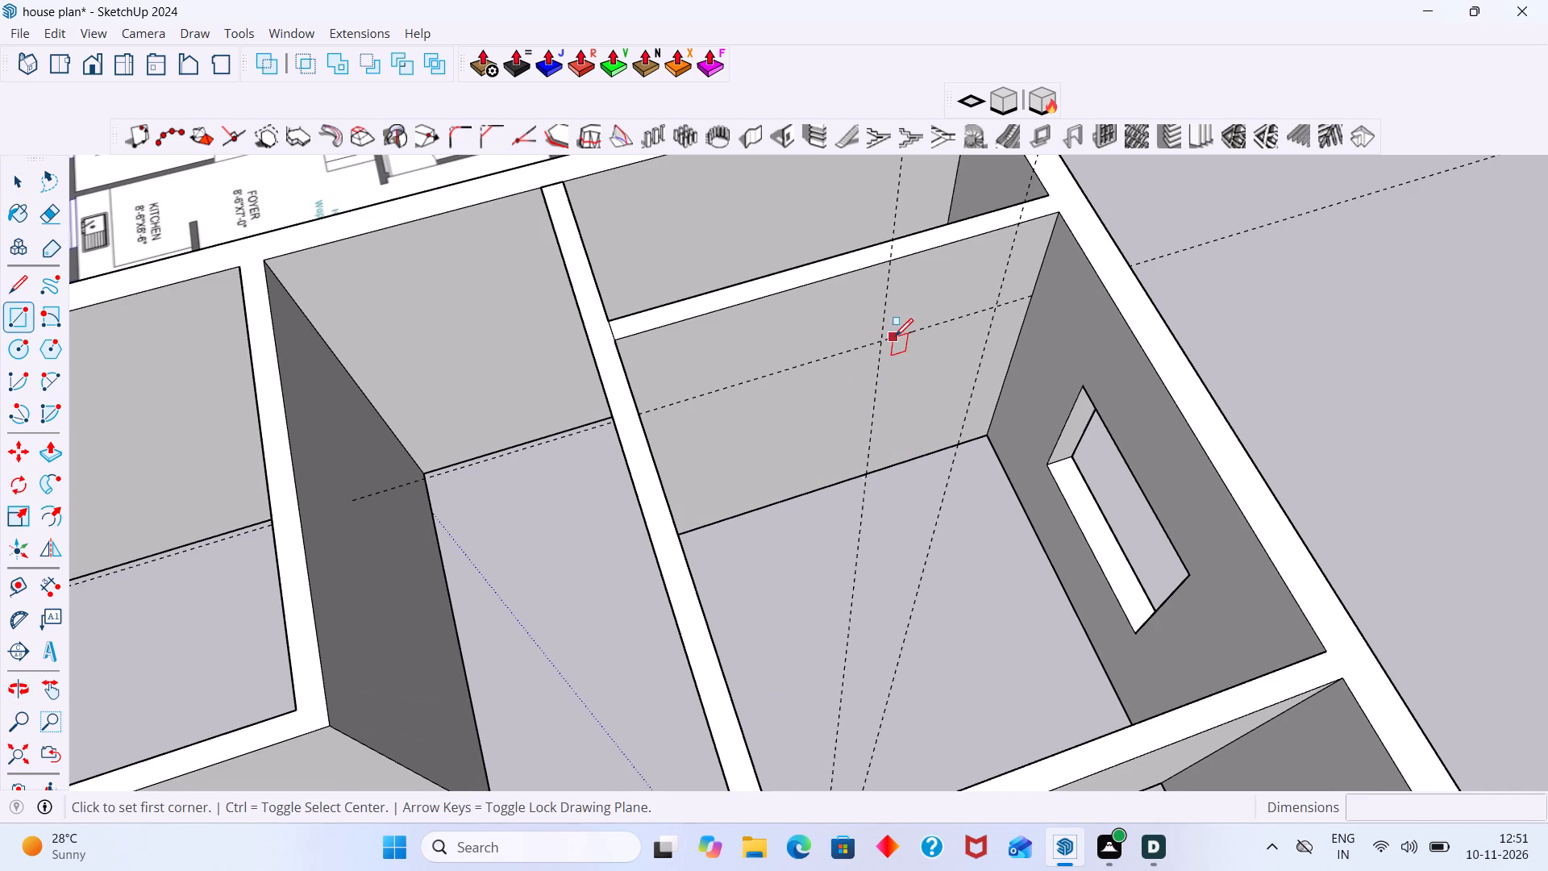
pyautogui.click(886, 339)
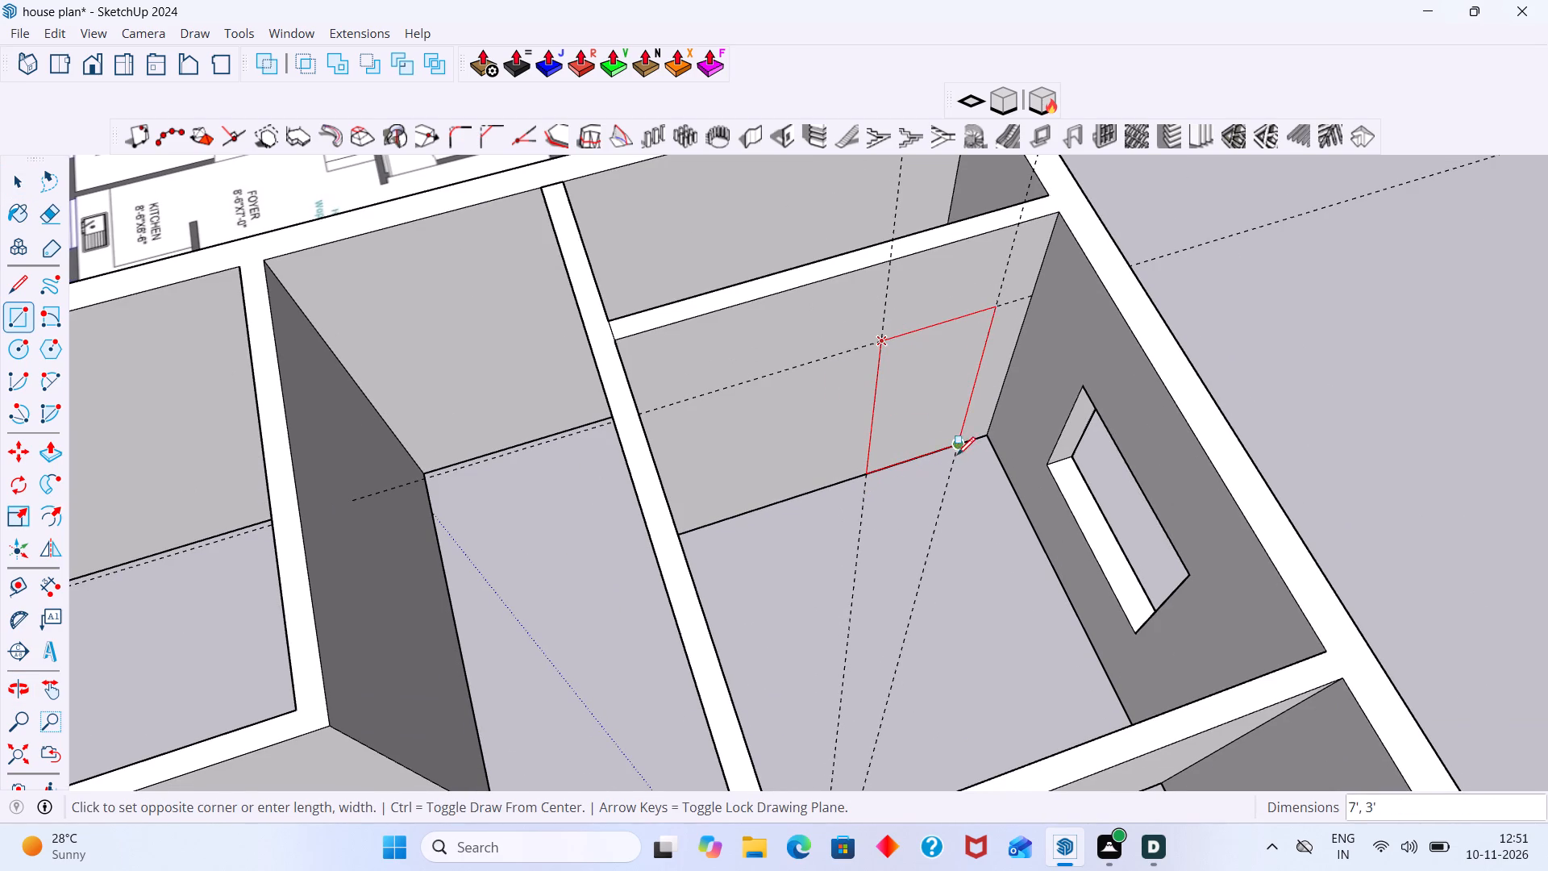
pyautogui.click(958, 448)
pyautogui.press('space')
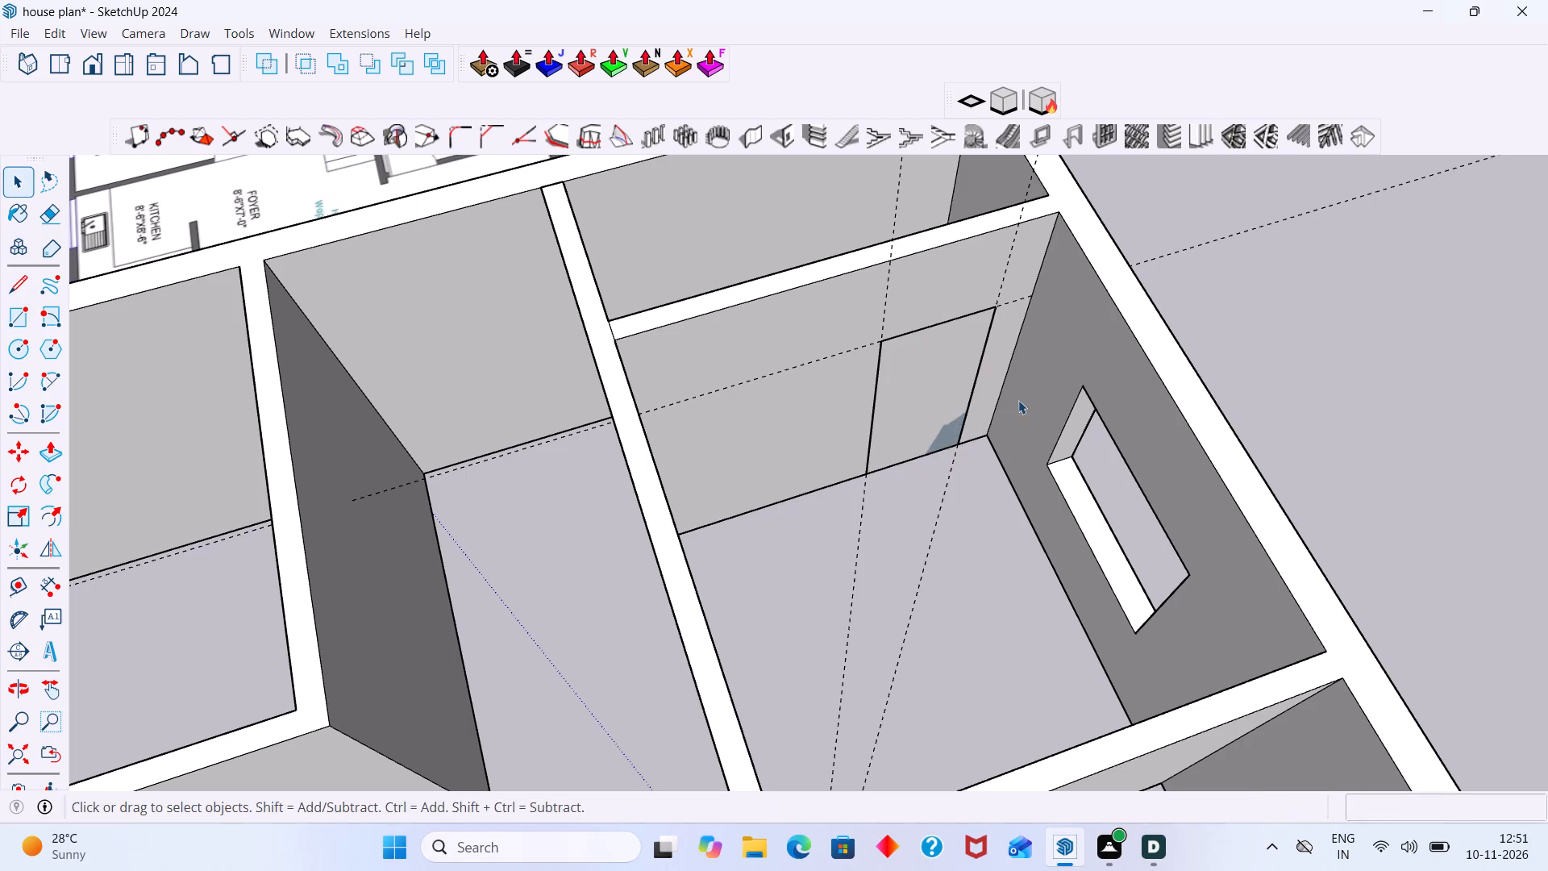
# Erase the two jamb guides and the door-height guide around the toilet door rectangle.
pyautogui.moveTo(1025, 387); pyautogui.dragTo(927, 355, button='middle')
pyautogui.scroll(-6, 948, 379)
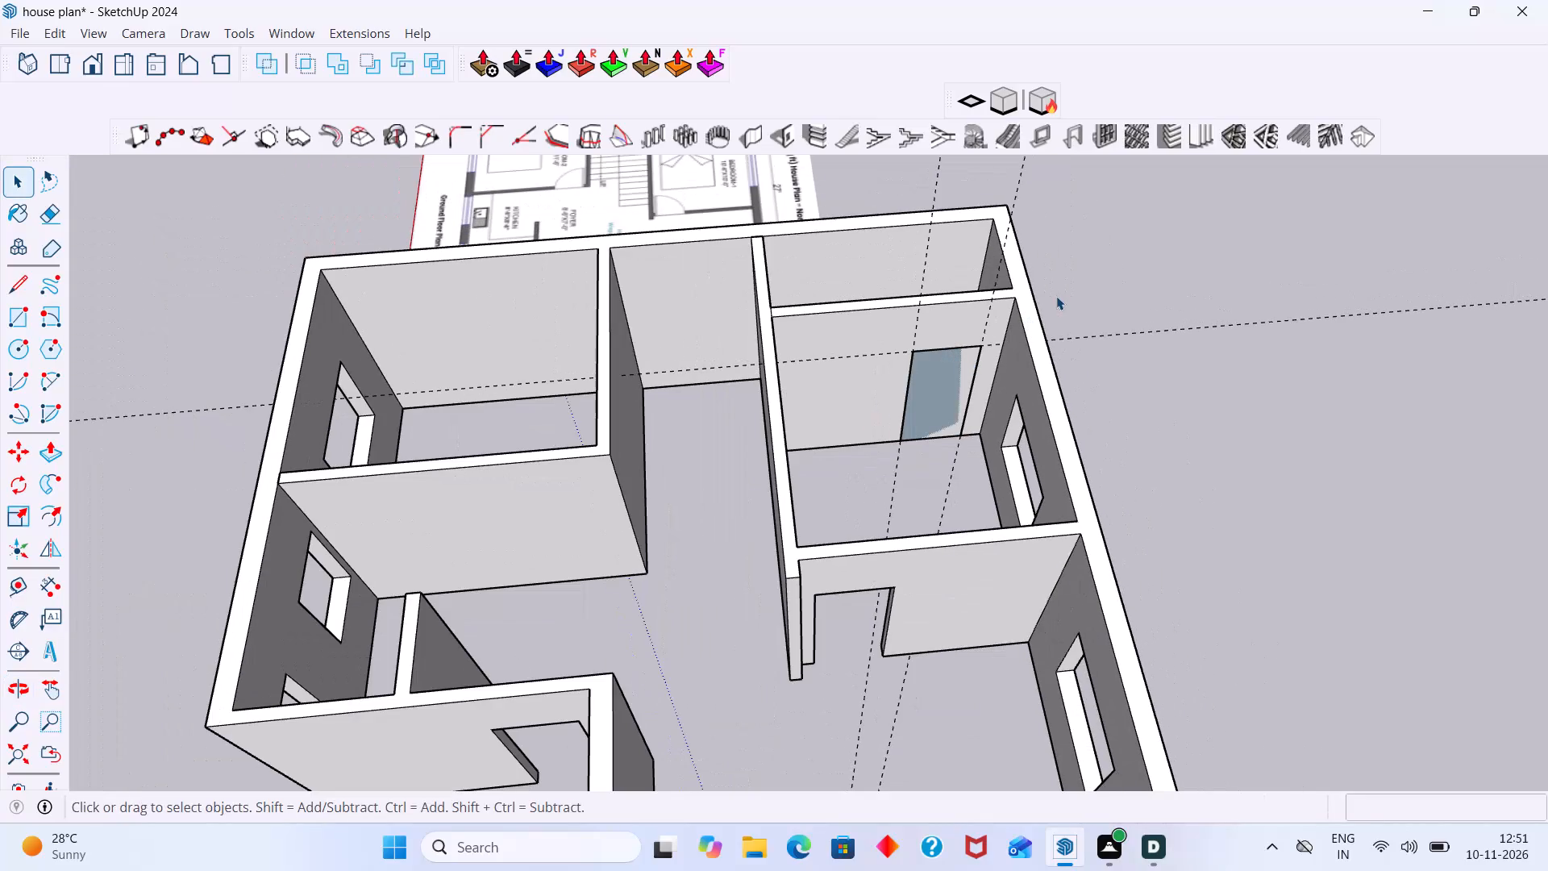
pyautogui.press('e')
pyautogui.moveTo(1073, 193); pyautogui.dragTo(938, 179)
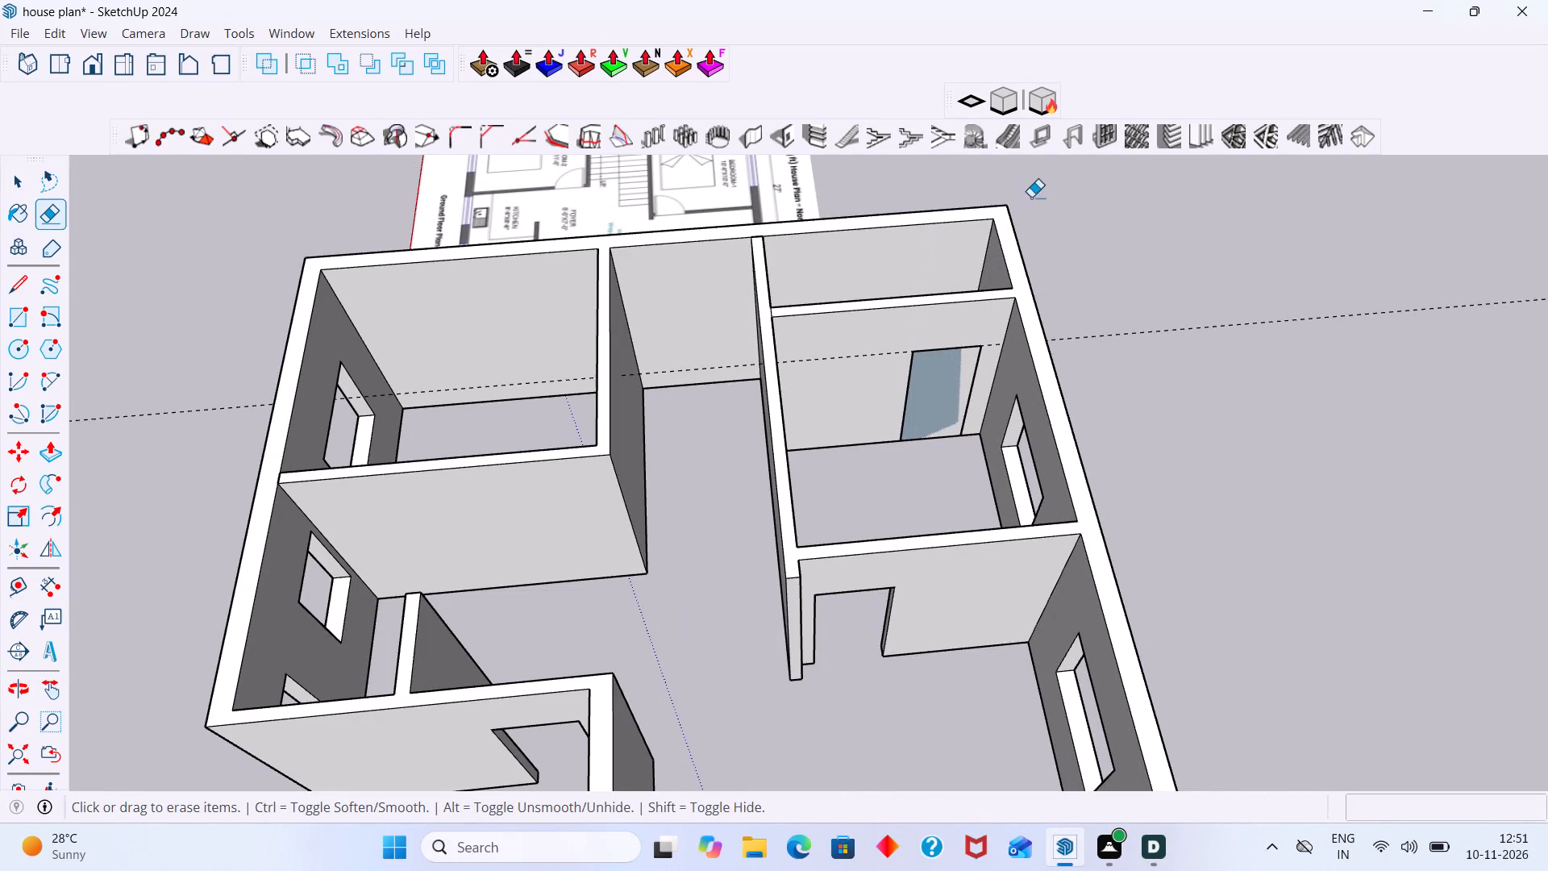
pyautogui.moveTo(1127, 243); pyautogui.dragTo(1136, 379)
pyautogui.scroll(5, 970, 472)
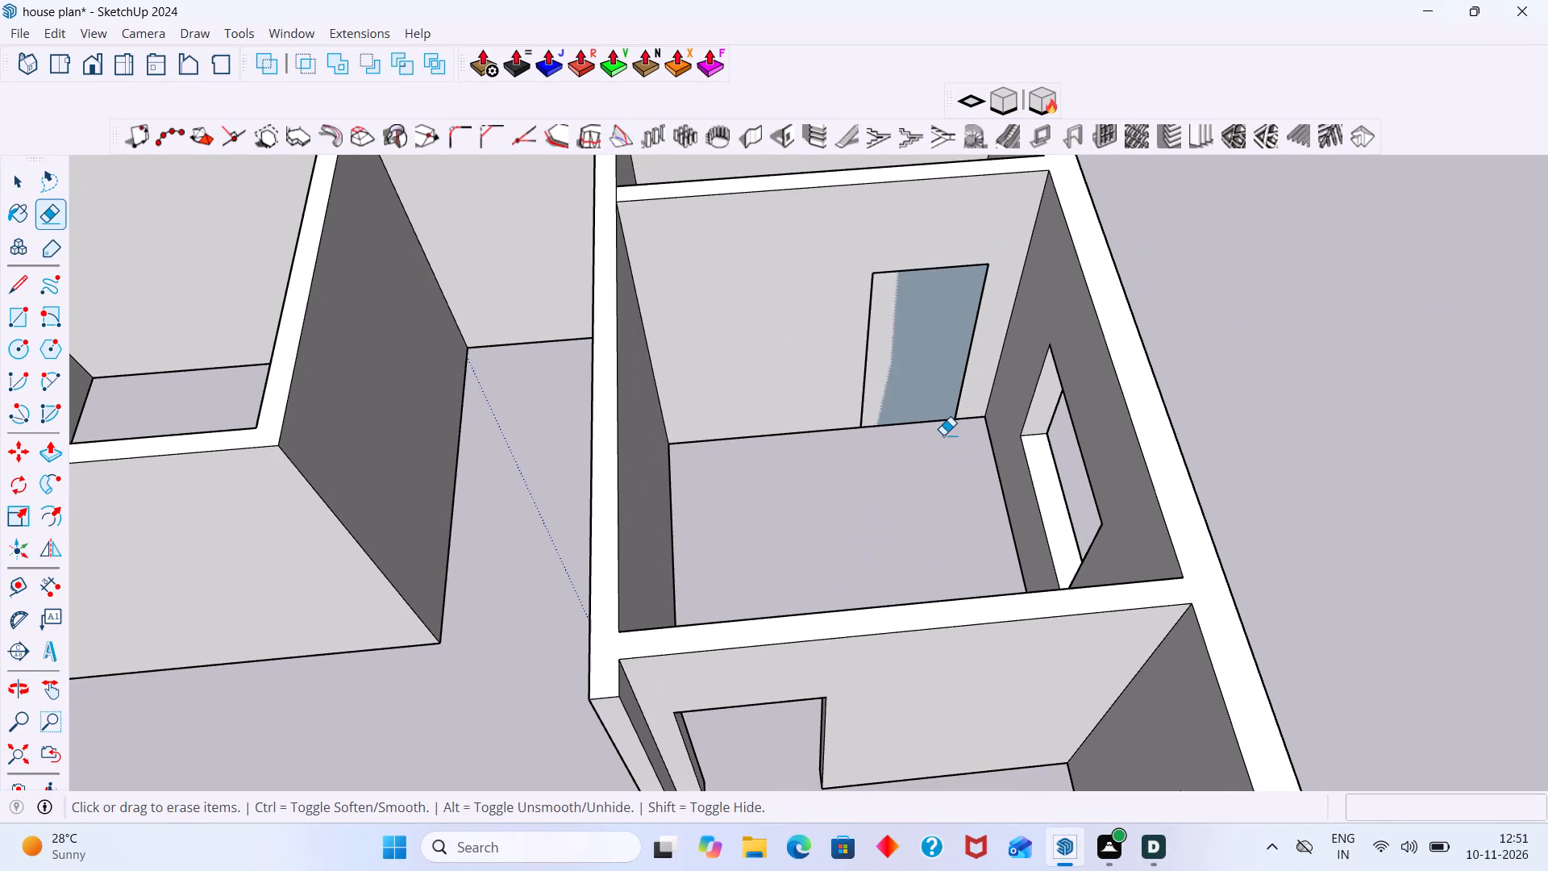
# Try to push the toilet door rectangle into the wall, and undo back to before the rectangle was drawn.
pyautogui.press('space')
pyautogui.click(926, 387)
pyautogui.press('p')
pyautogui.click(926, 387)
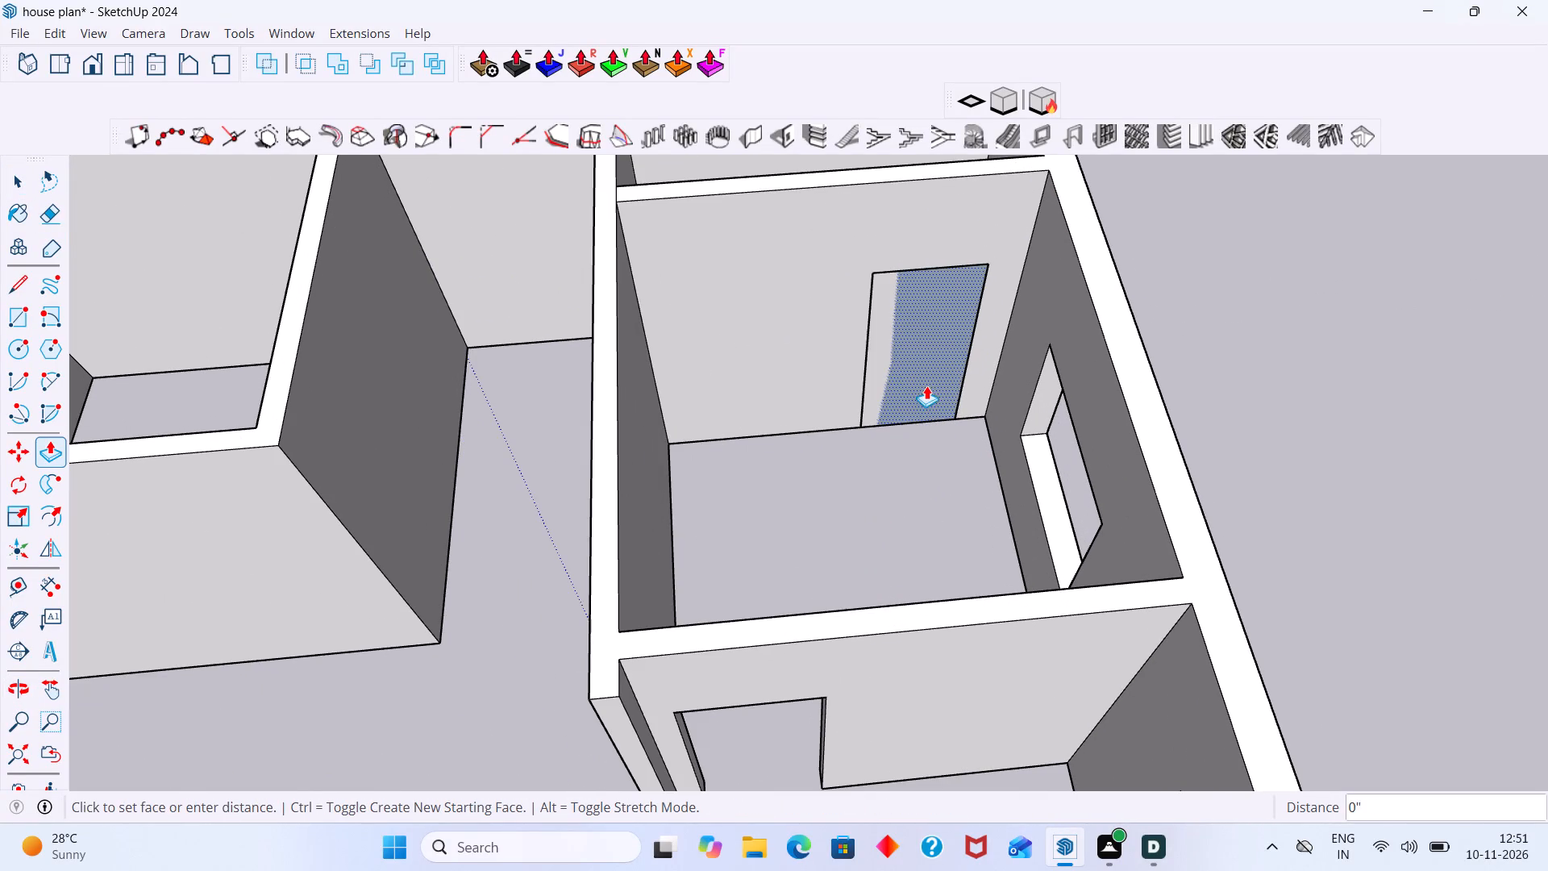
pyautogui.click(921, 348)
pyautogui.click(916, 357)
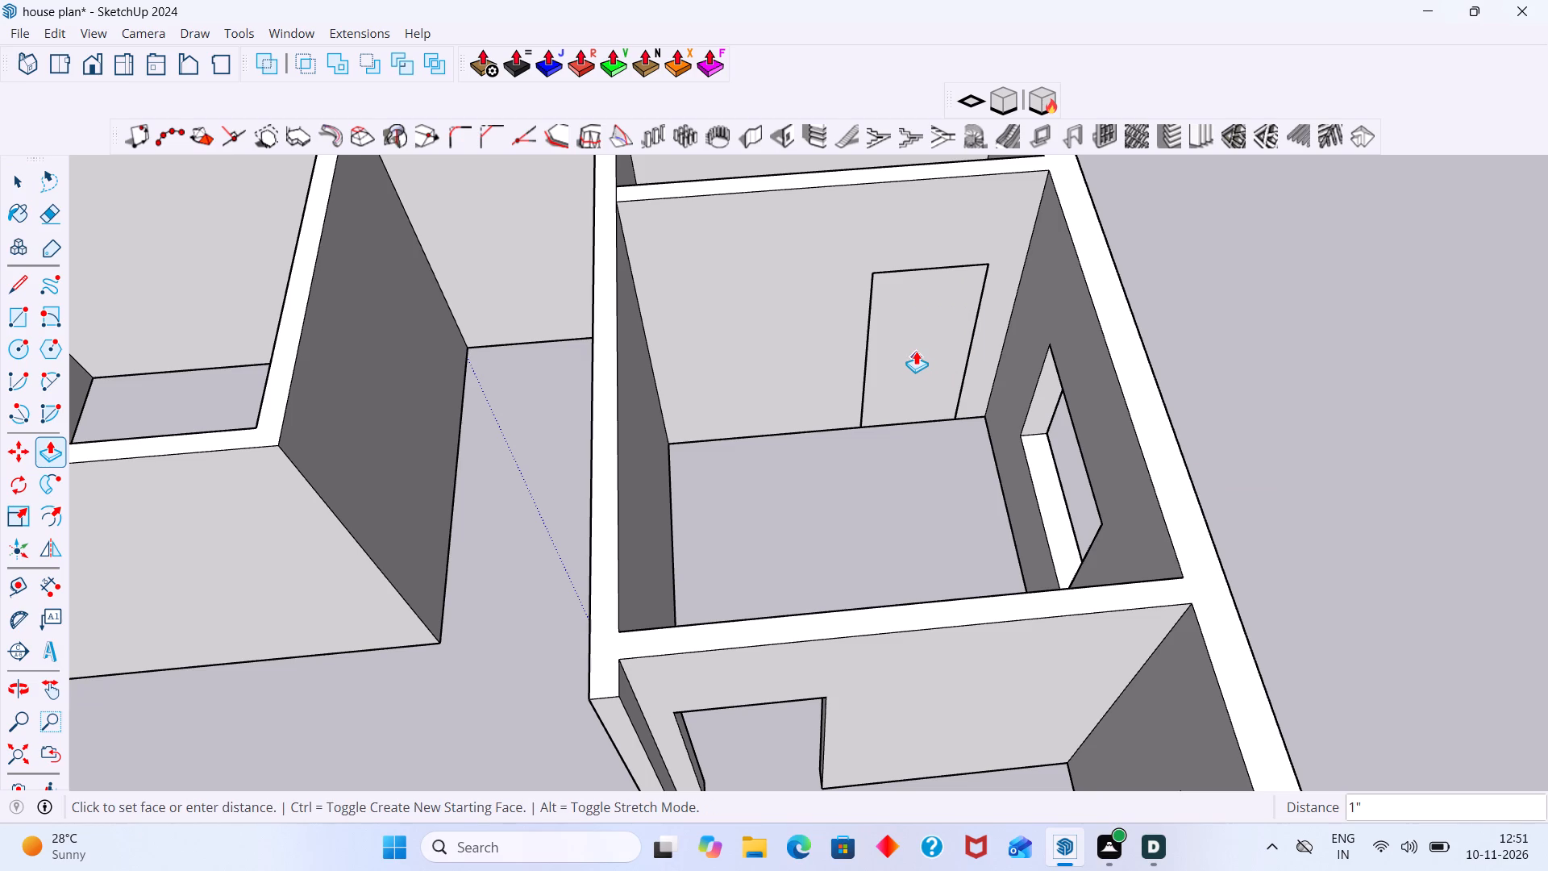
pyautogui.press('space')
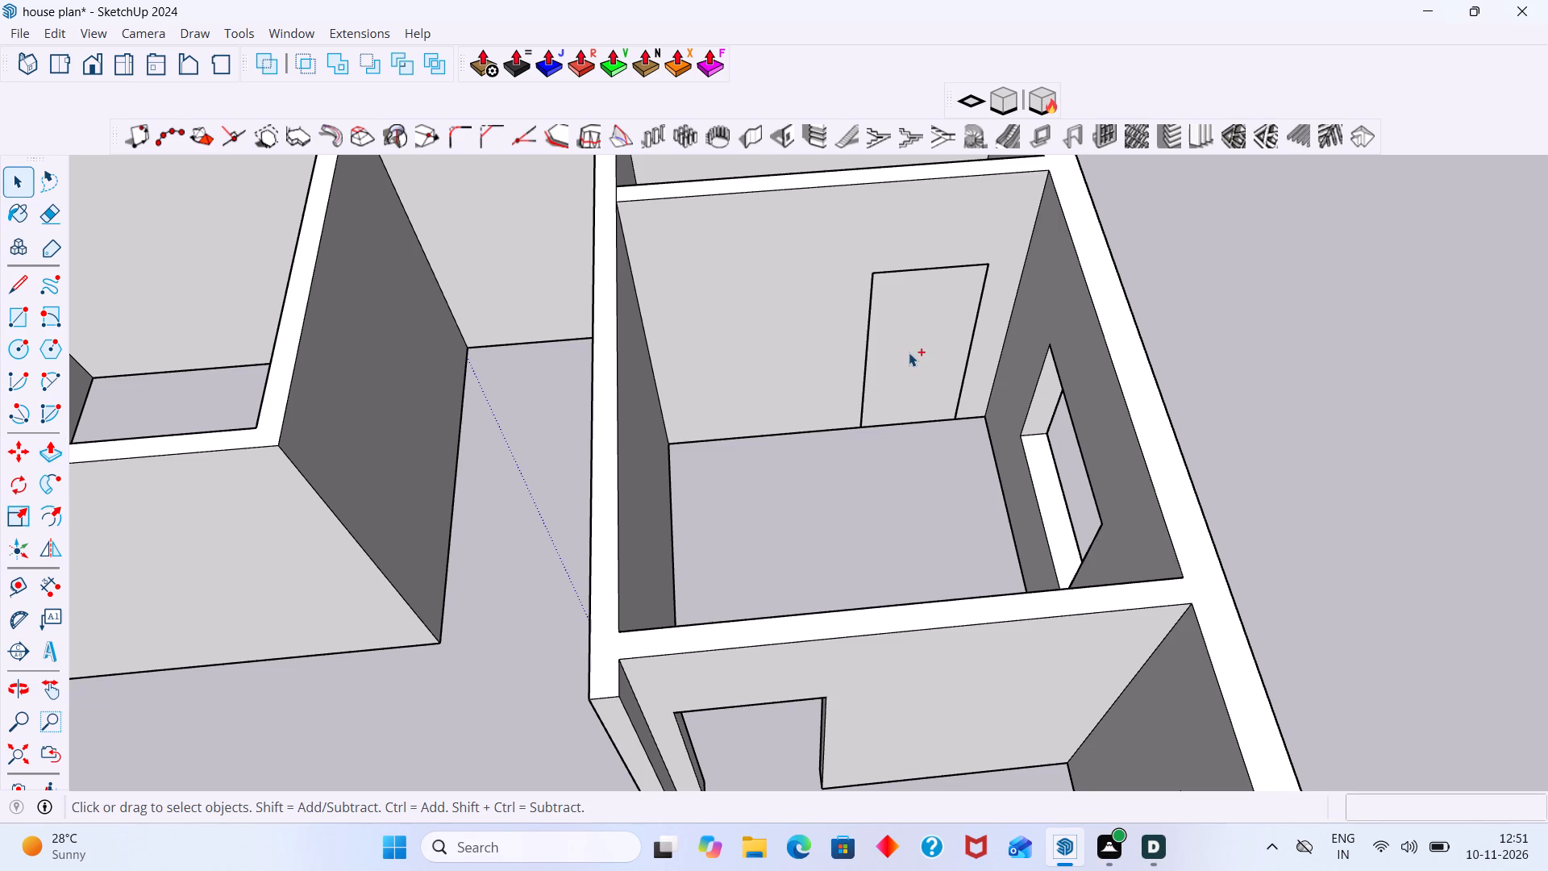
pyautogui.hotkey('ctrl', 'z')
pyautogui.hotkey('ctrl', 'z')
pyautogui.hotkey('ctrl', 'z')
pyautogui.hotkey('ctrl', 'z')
# Open the wall group for editing and draw a 3' by 7' door rectangle at the guides on the Bedroom-1 toilet wall.
pyautogui.click(907, 359)
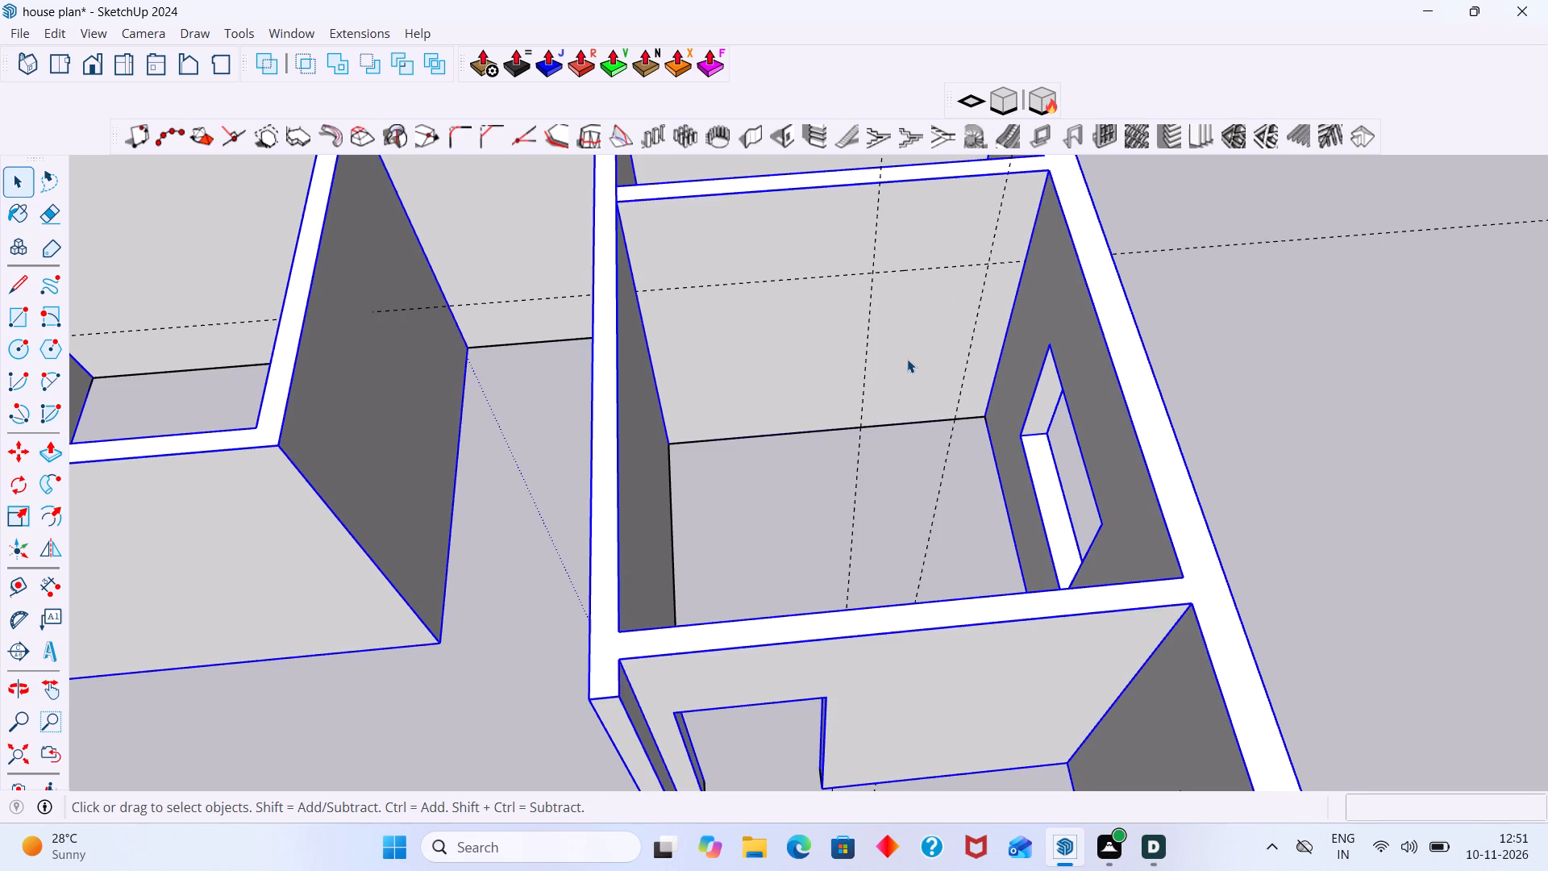
pyautogui.doubleClick(907, 359)
pyautogui.click(906, 367)
pyautogui.scroll(2, 908, 368)
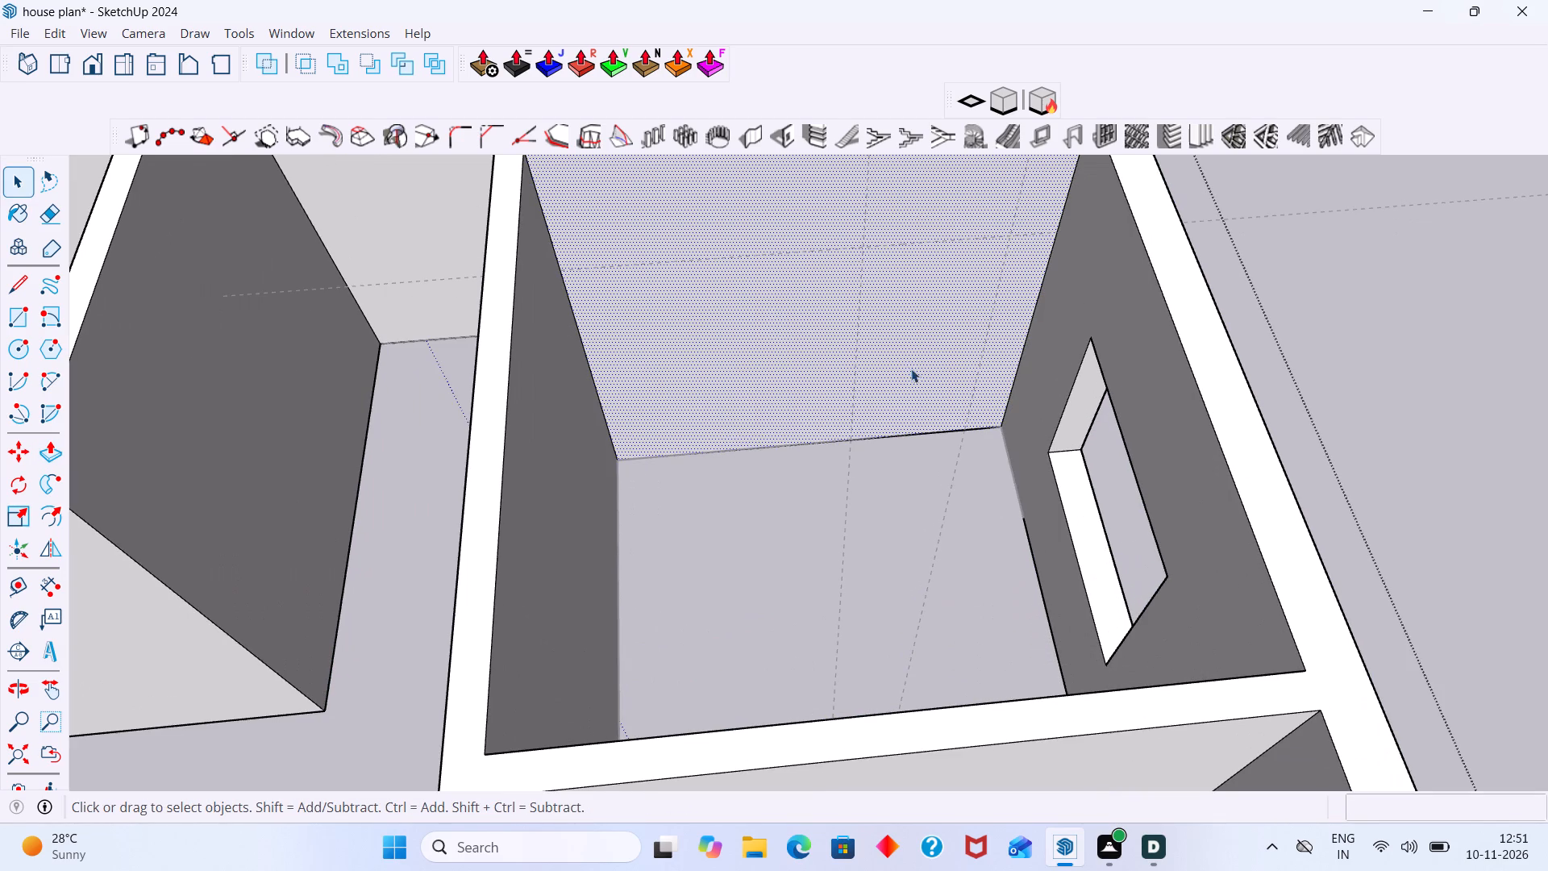
pyautogui.scroll(-6, 932, 358)
pyautogui.moveTo(937, 363); pyautogui.dragTo(889, 363, button='middle')
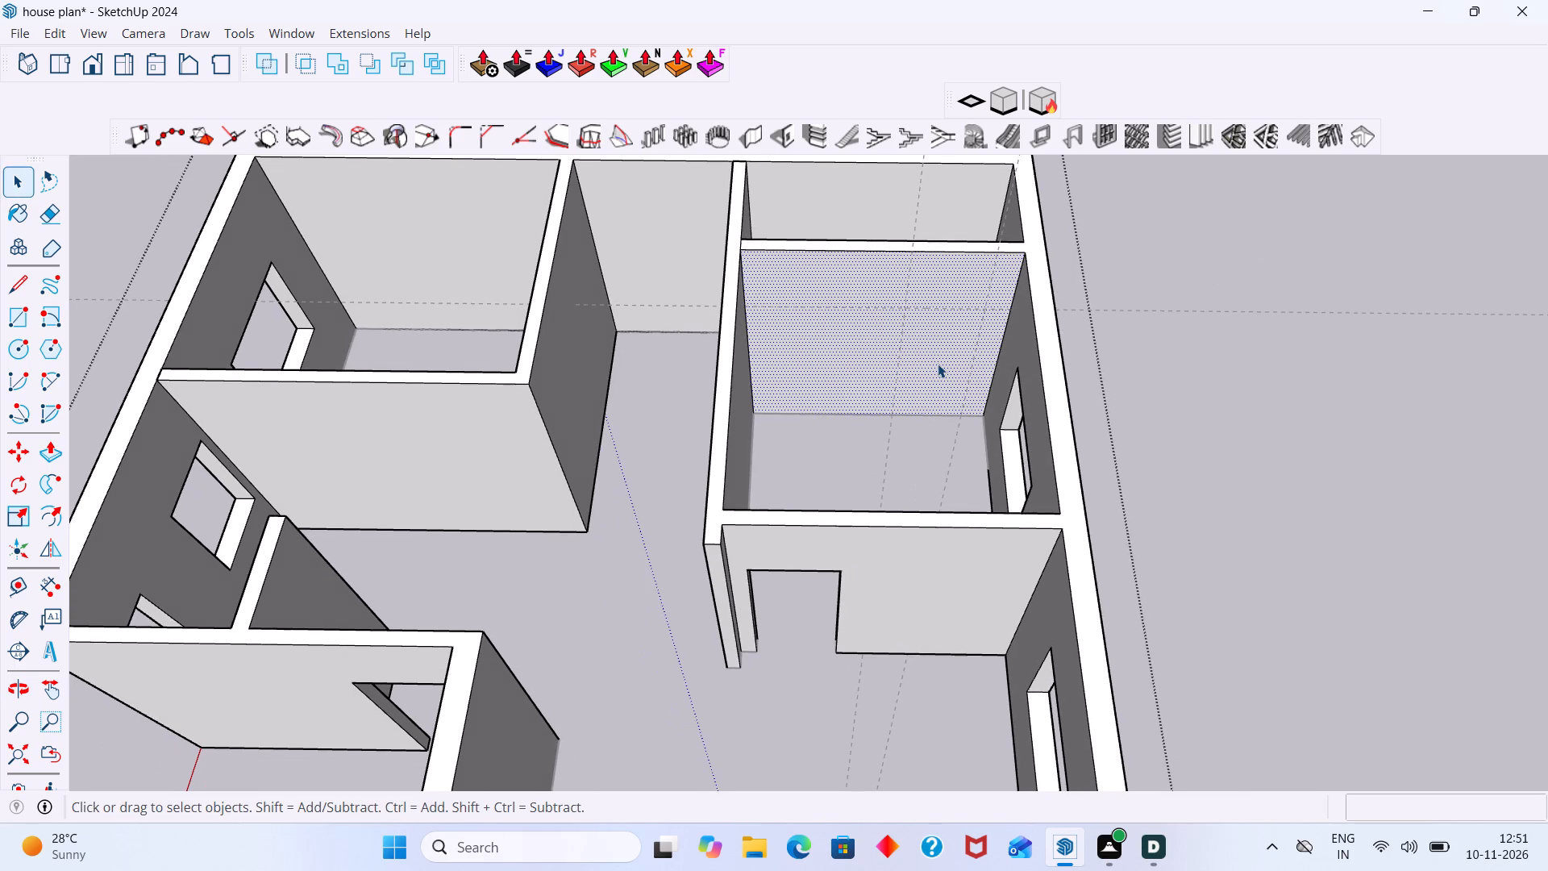
pyautogui.press('r')
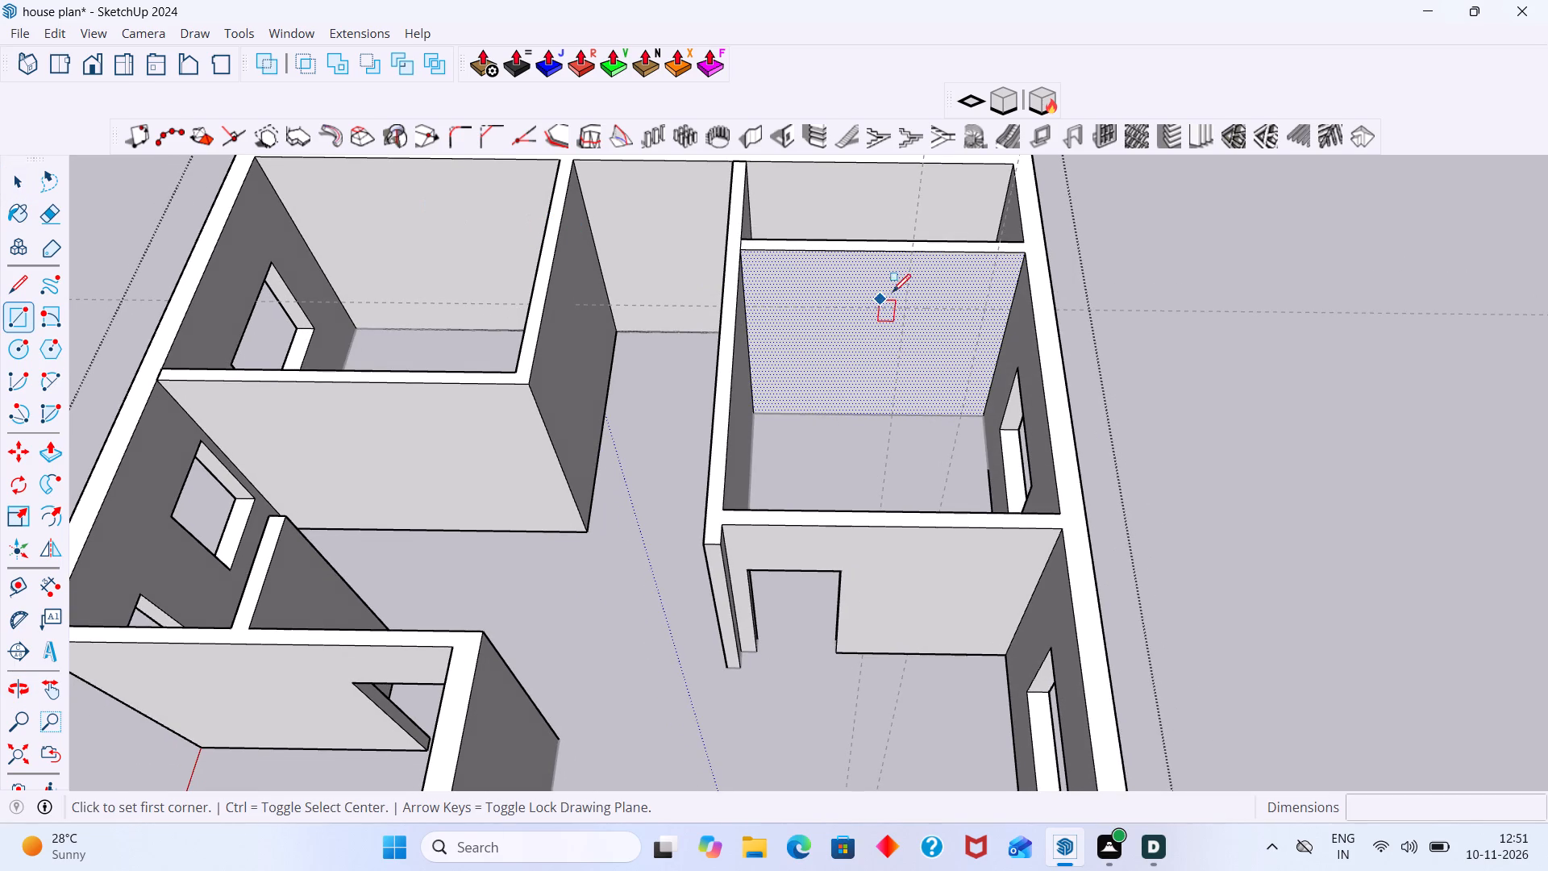
pyautogui.click(910, 307)
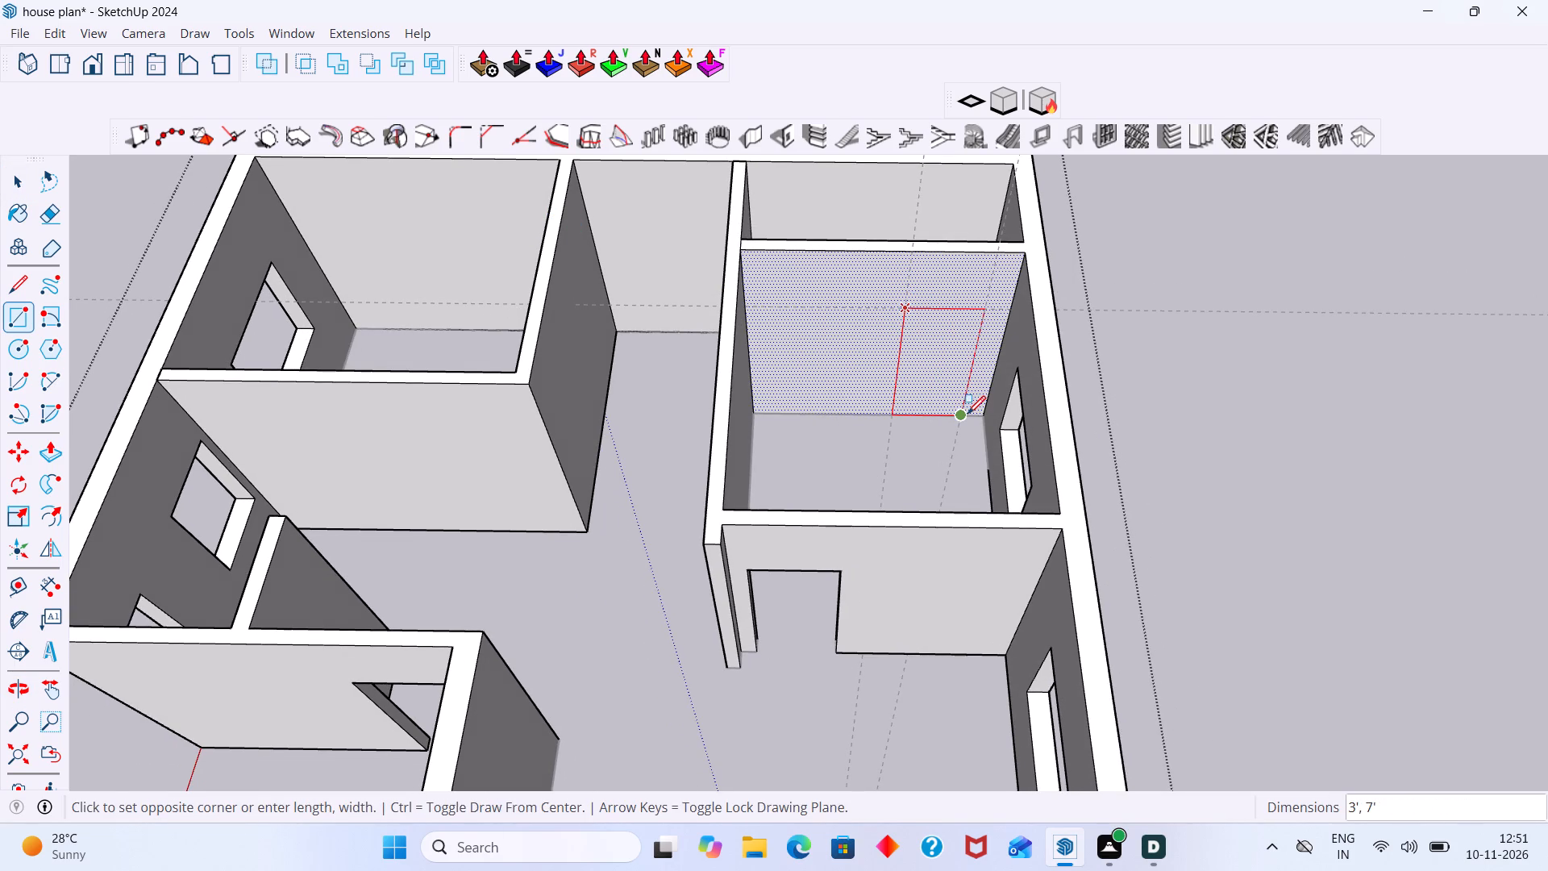
pyautogui.click(967, 415)
pyautogui.press('space')
# Push the toilet door rectangle through the full thickness of the wall to cut the opening.
pyautogui.click(932, 381)
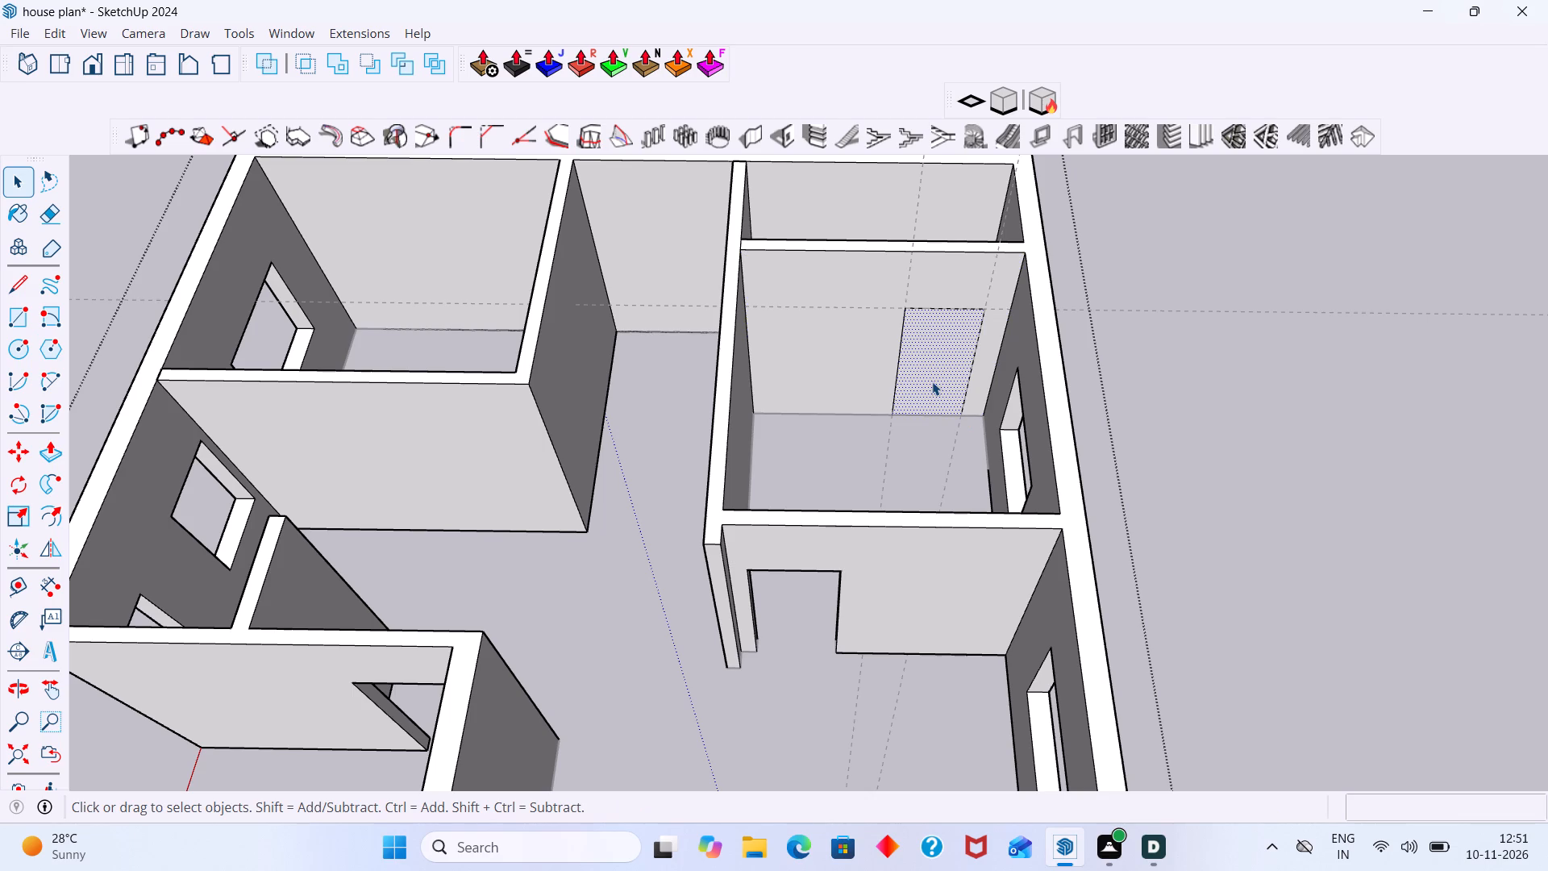
pyautogui.press('p')
pyautogui.click(932, 381)
pyautogui.moveTo(906, 265); pyautogui.dragTo(884, 415, button='middle')
pyautogui.scroll(1, 884, 419)
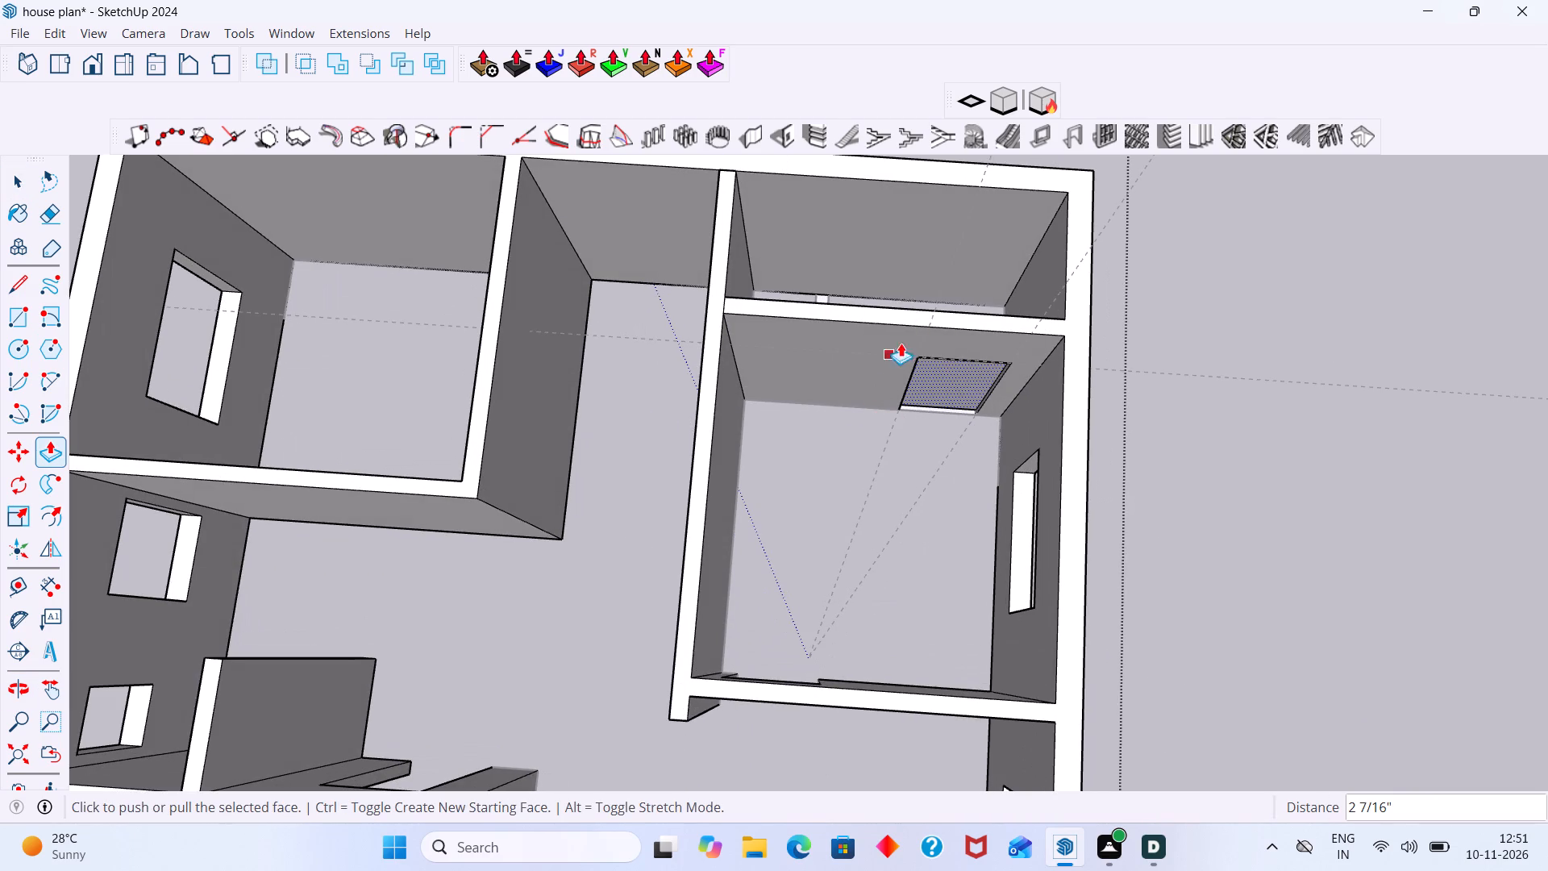
pyautogui.click(918, 312)
pyautogui.click(918, 312)
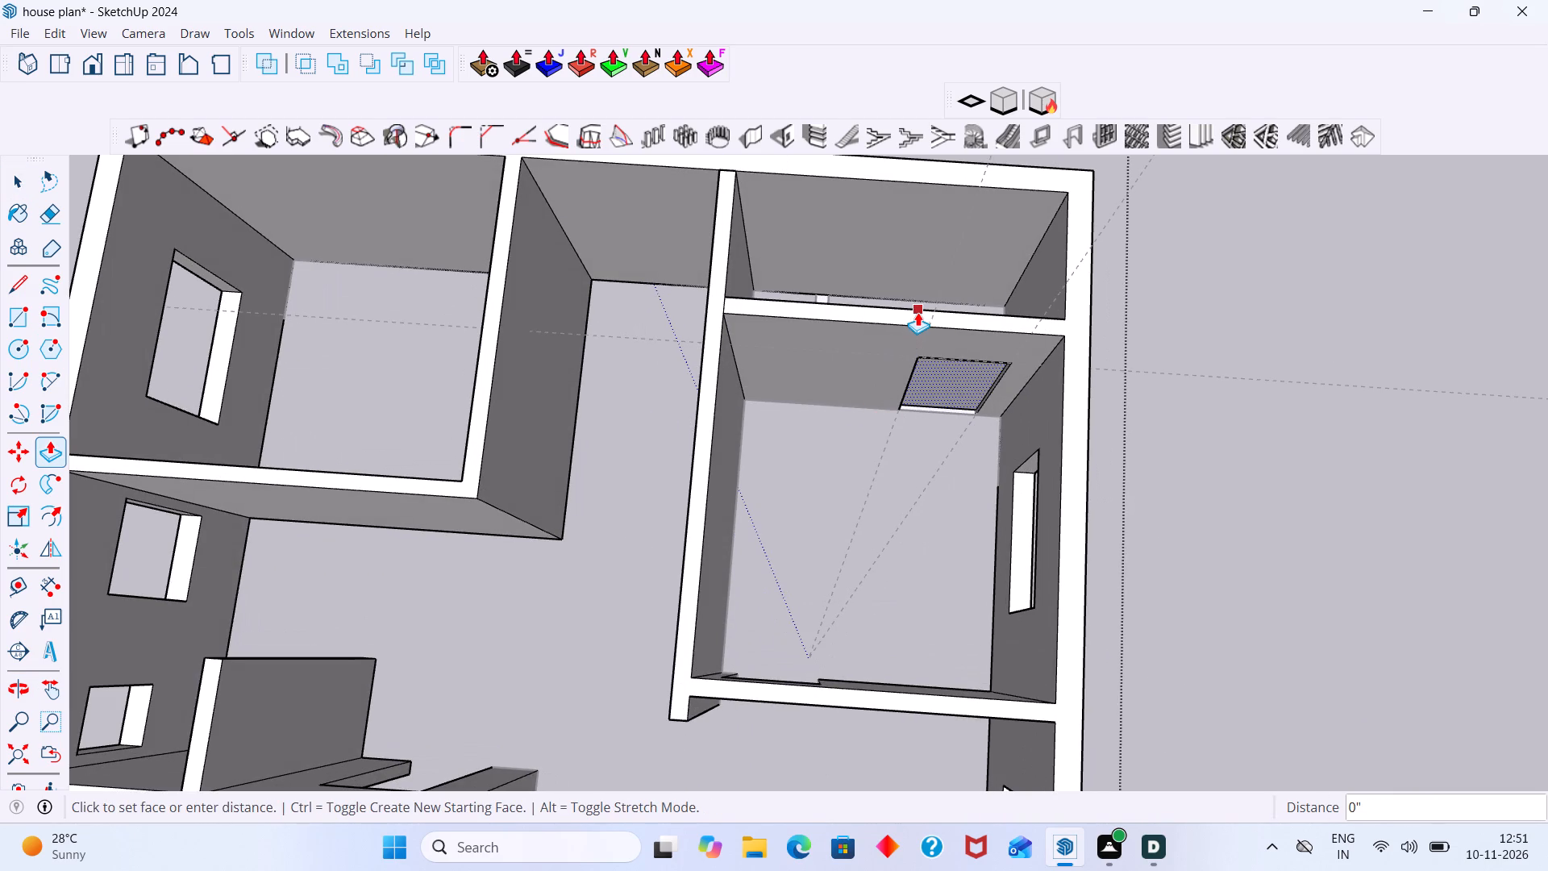
pyautogui.click(918, 310)
pyautogui.scroll(10, 940, 383)
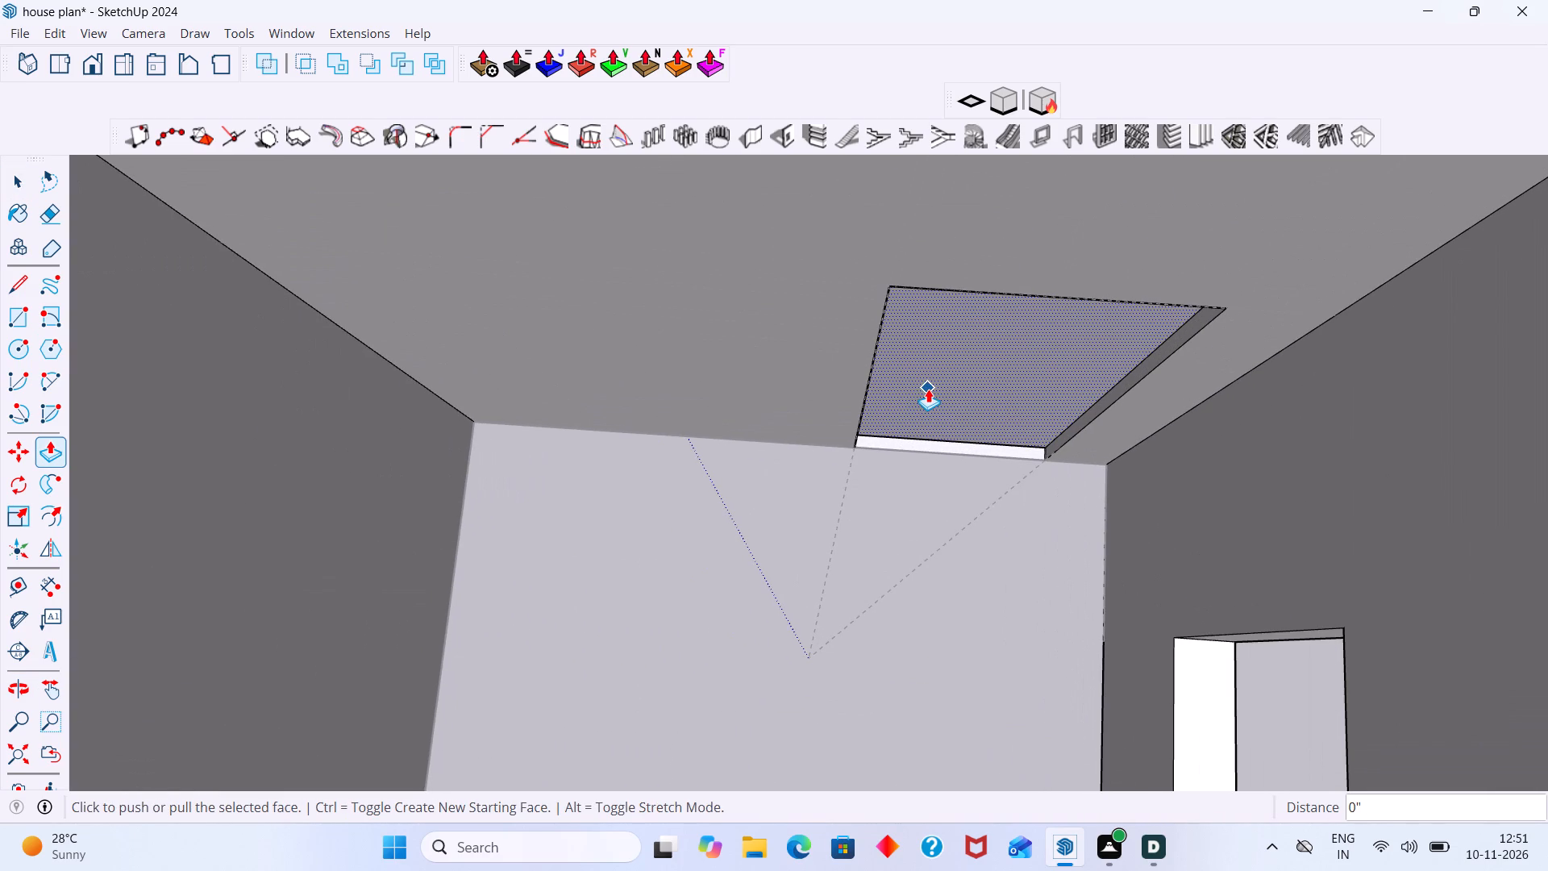
pyautogui.press('space')
pyautogui.click(931, 387)
pyautogui.press('p')
pyautogui.click(932, 386)
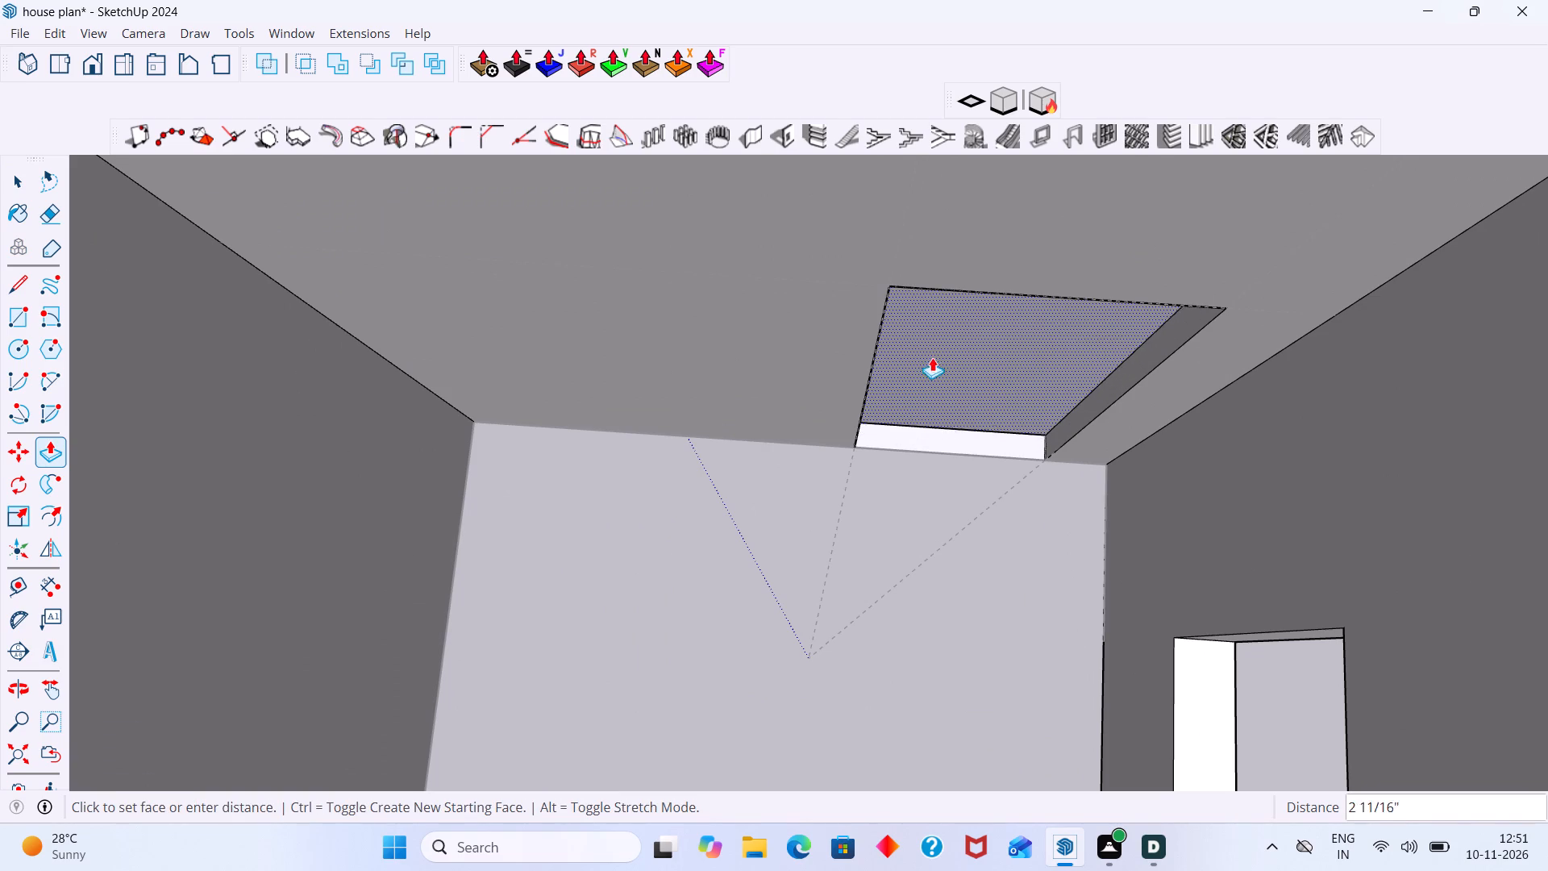
pyautogui.moveTo(916, 326); pyautogui.dragTo(905, 461, button='middle')
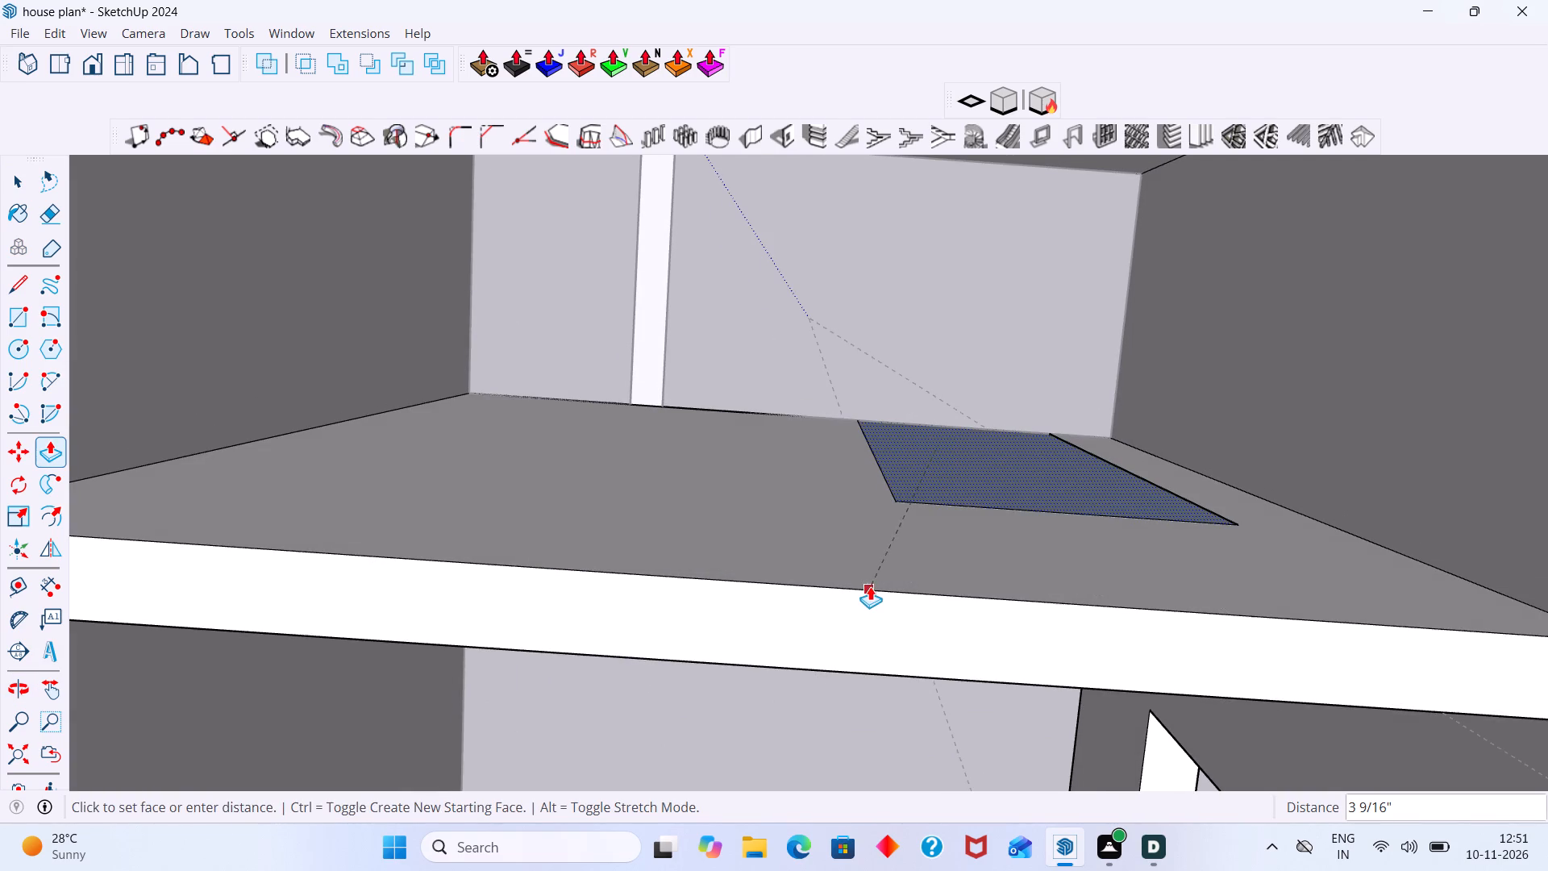
pyautogui.click(870, 586)
pyautogui.scroll(-6, 931, 557)
pyautogui.moveTo(944, 627); pyautogui.dragTo(963, 327, button='middle')
pyautogui.scroll(-4, 943, 391)
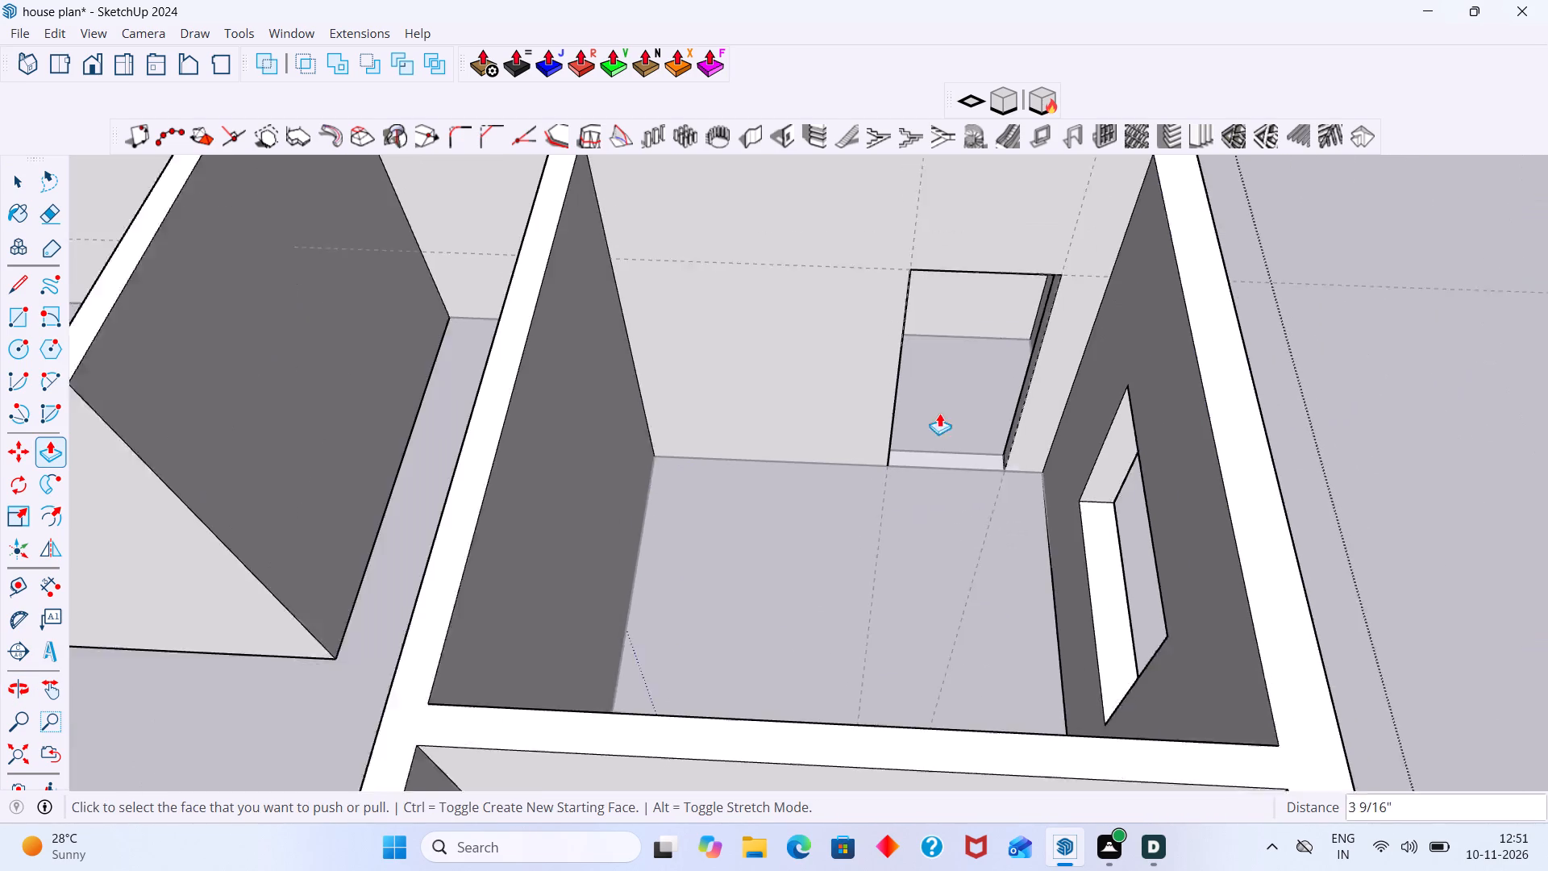
pyautogui.scroll(-2, 939, 413)
# Close the wall group and erase the door-height guide and both jamb guides of the toilet door.
pyautogui.press('space')
pyautogui.click(1248, 306)
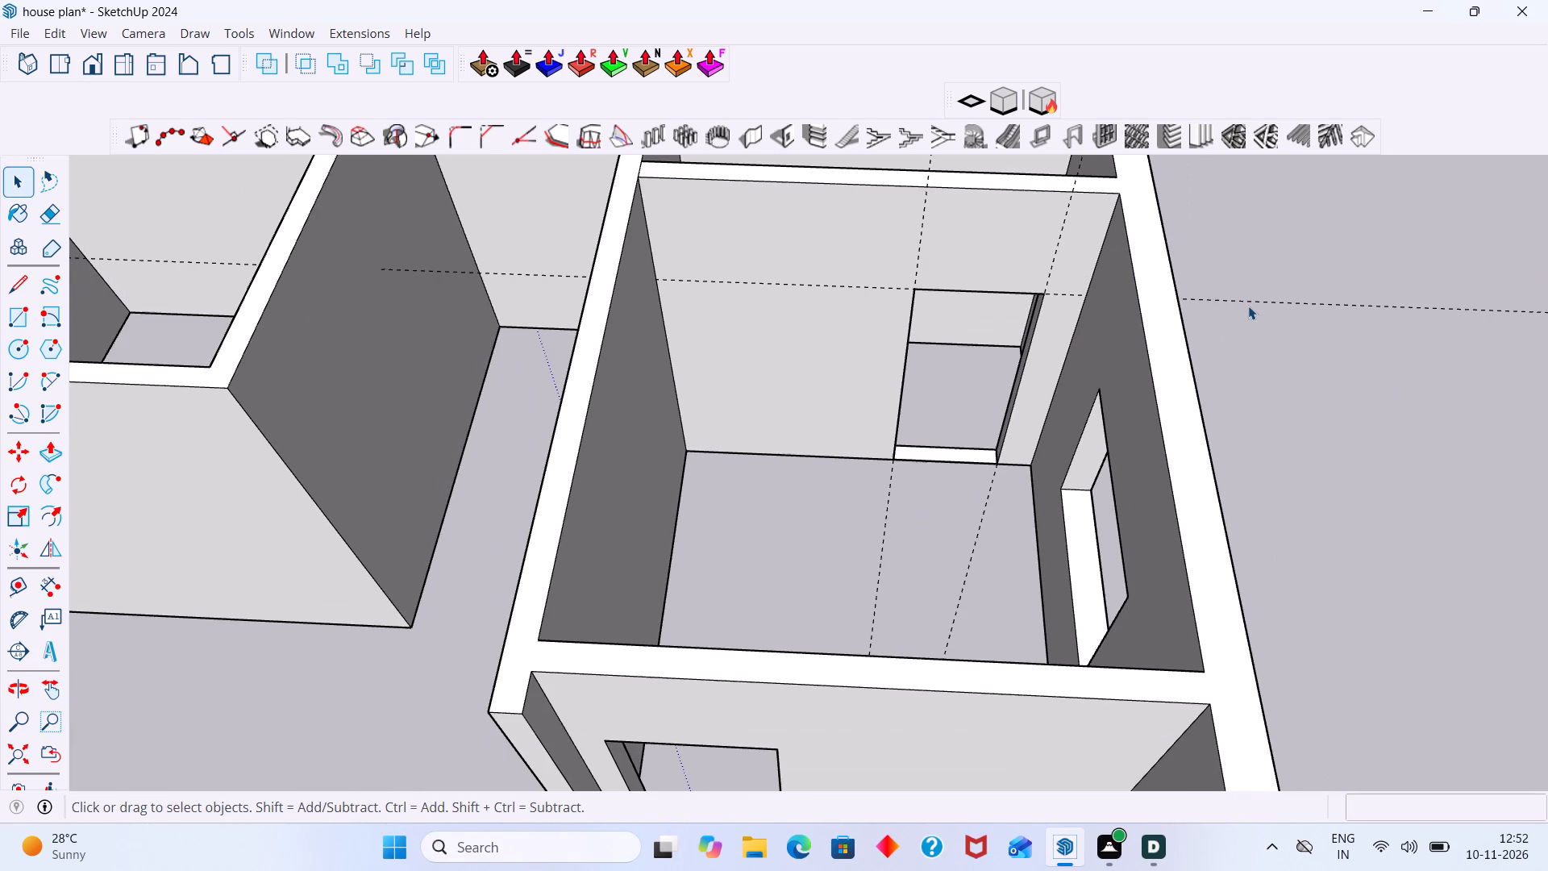
pyautogui.press('p')
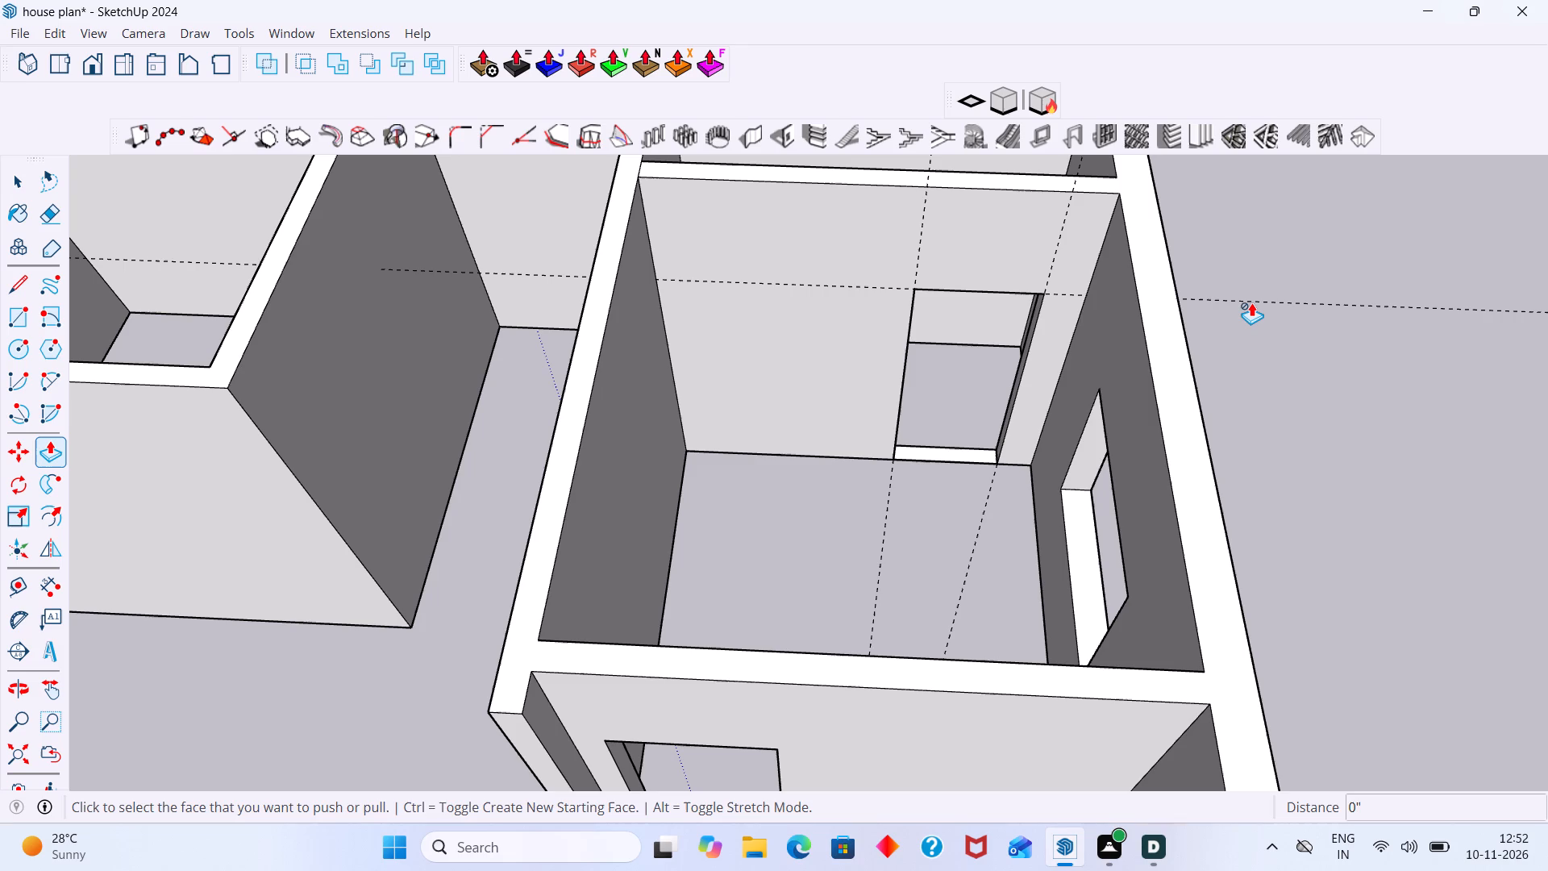
pyautogui.press('space')
pyautogui.write('e')
pyautogui.moveTo(1281, 232); pyautogui.dragTo(1285, 356)
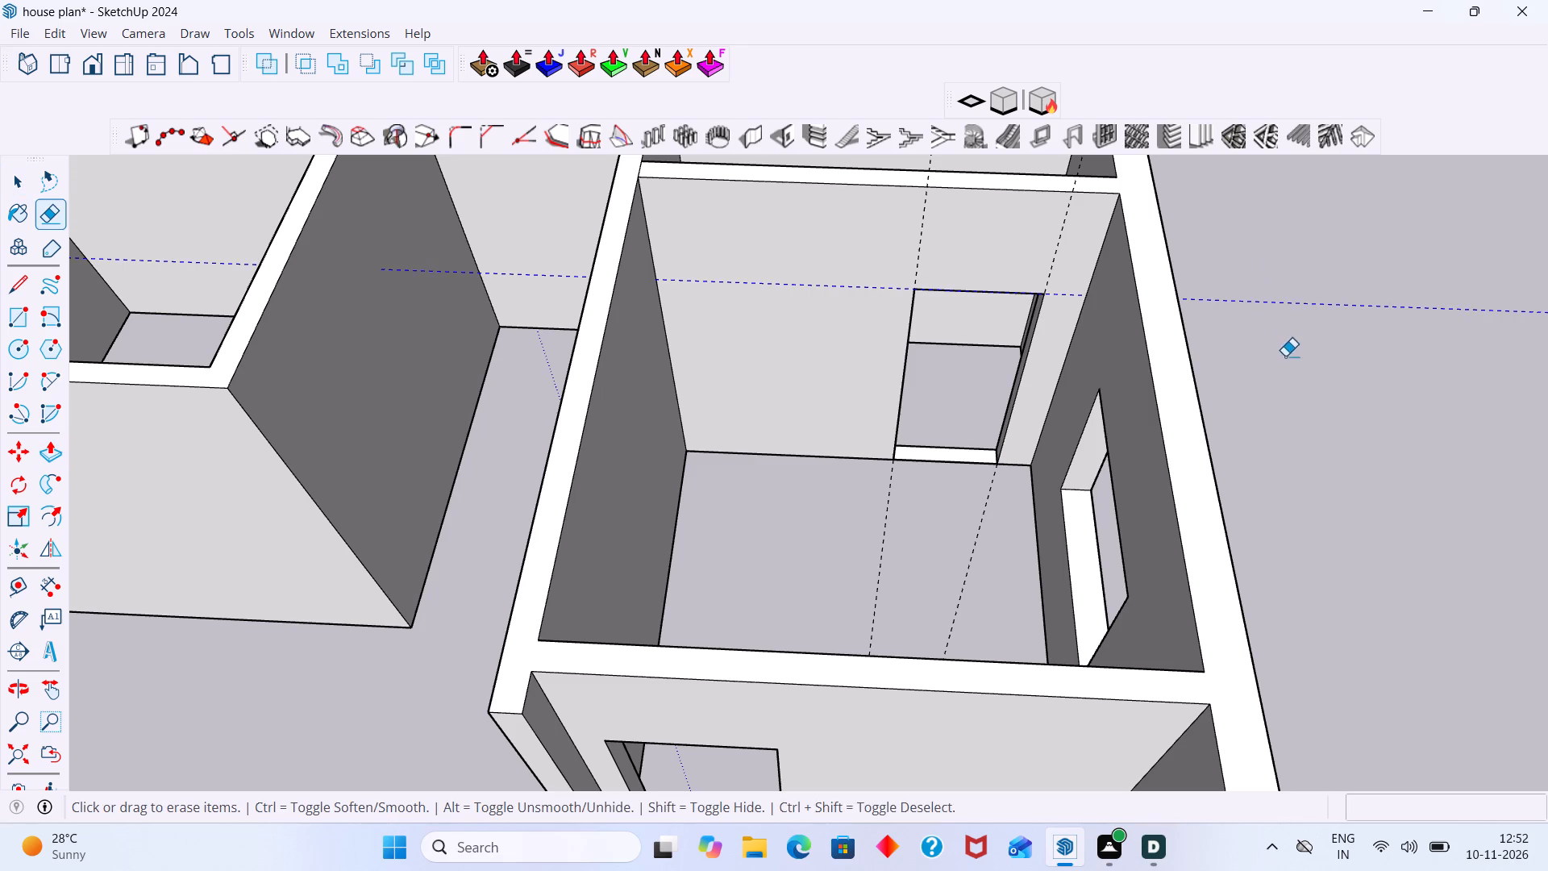
pyautogui.moveTo(1285, 356); pyautogui.dragTo(1285, 352)
pyautogui.scroll(-10, 989, 216)
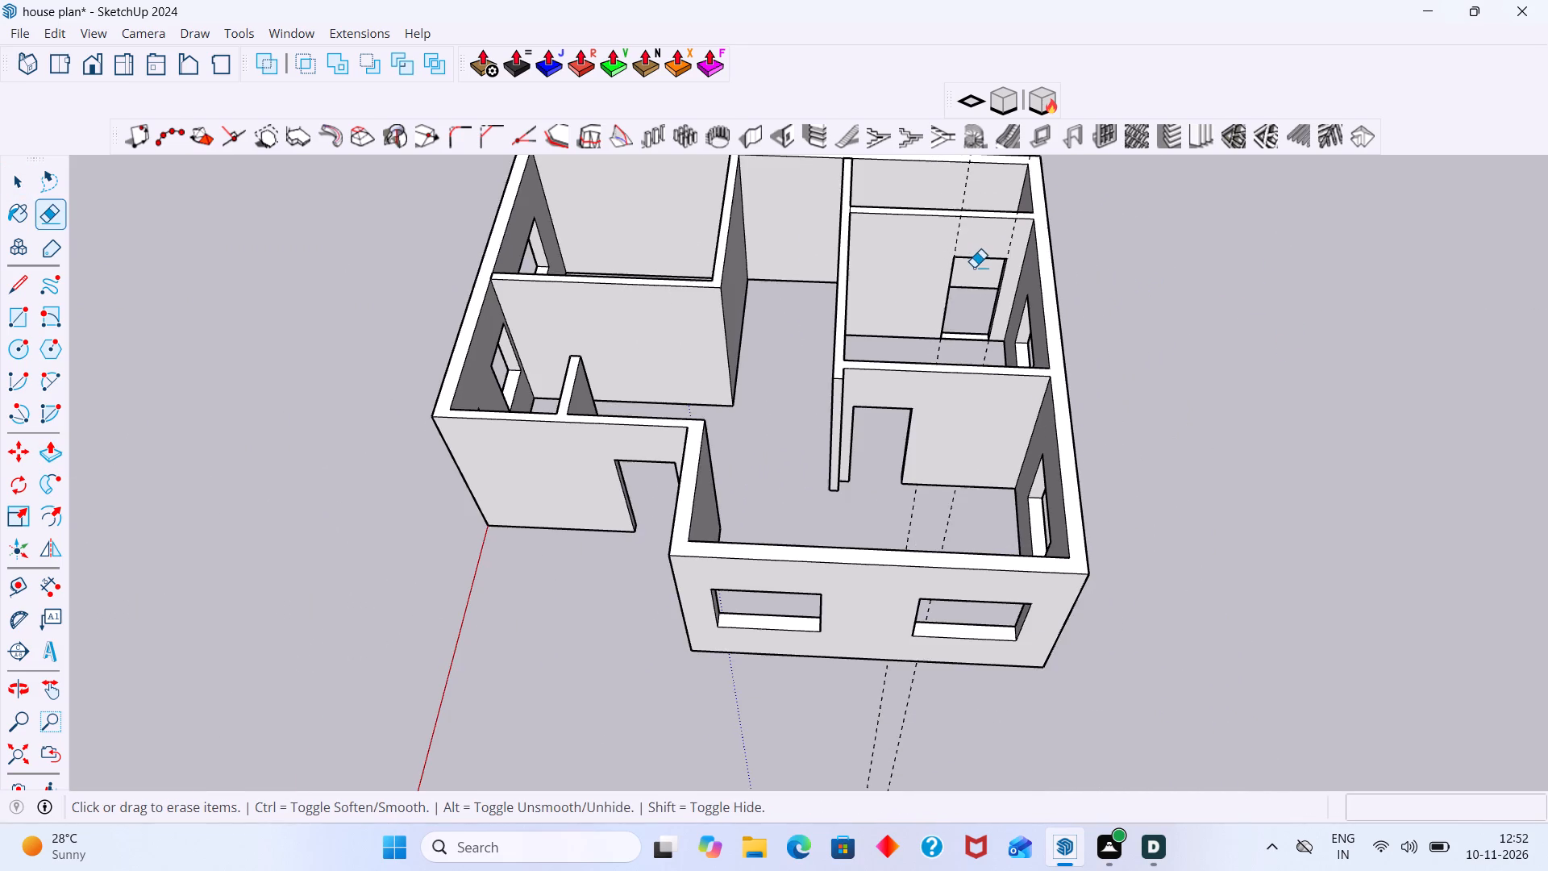
pyautogui.keyDown('shift'); pyautogui.moveTo(973, 272); pyautogui.dragTo(972, 440, button='middle'); pyautogui.keyUp('shift')
pyautogui.moveTo(1101, 215); pyautogui.dragTo(999, 226)
# Delete the leftover threshold edges across the base of the Bedroom-1 toilet door opening.
pyautogui.scroll(-5, 1007, 237)
pyautogui.moveTo(1009, 435); pyautogui.dragTo(1121, 401, button='middle')
pyautogui.scroll(13, 906, 357)
pyautogui.press('space')
pyautogui.scroll(2, 976, 477)
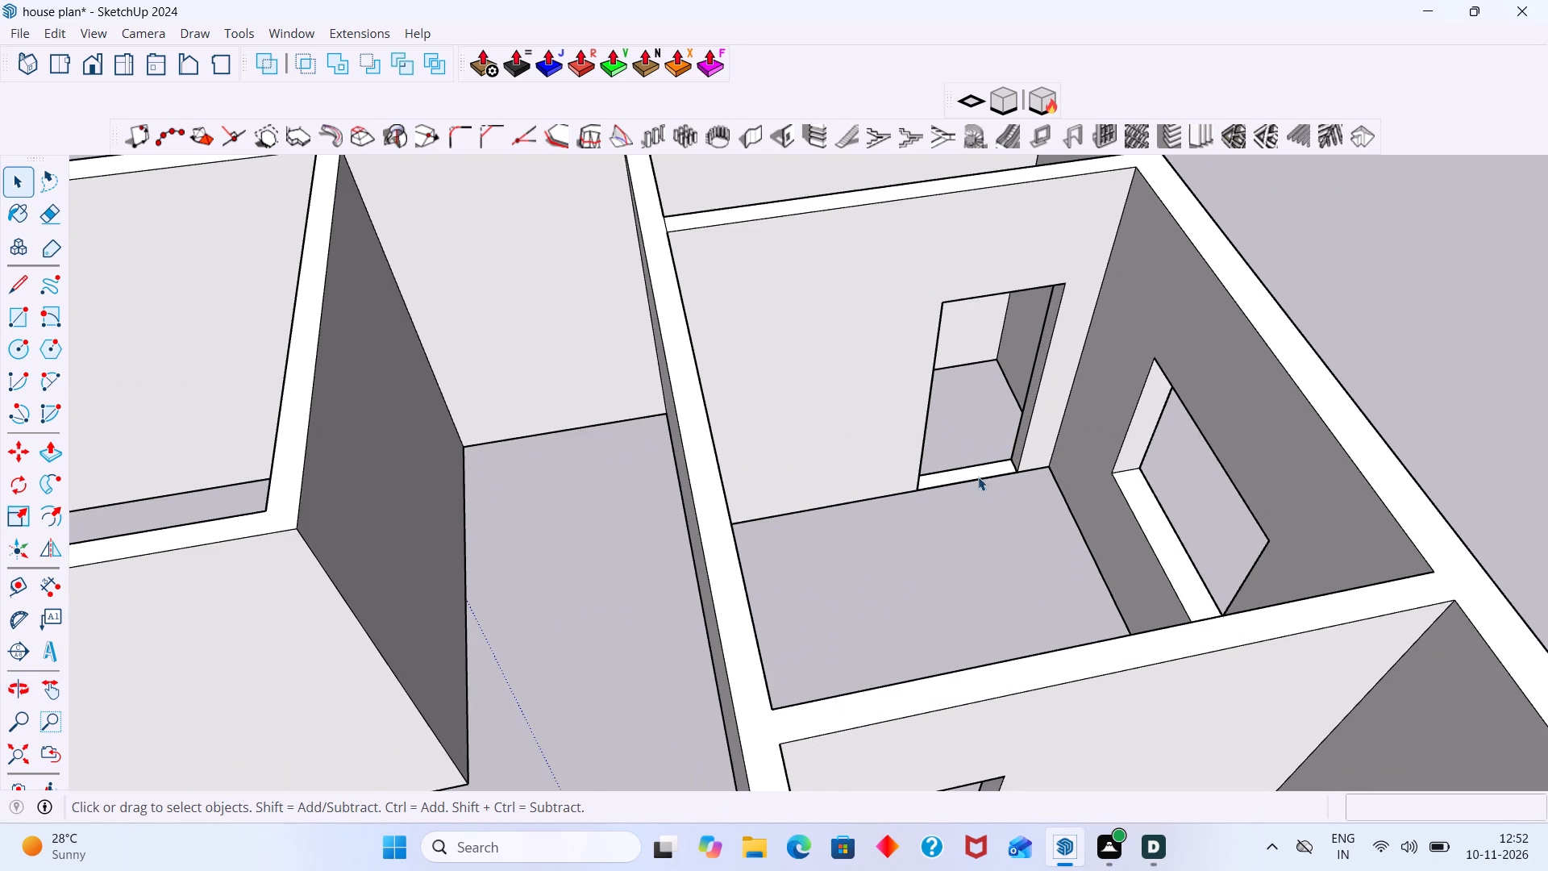
pyautogui.scroll(2, 978, 477)
pyautogui.click(980, 477)
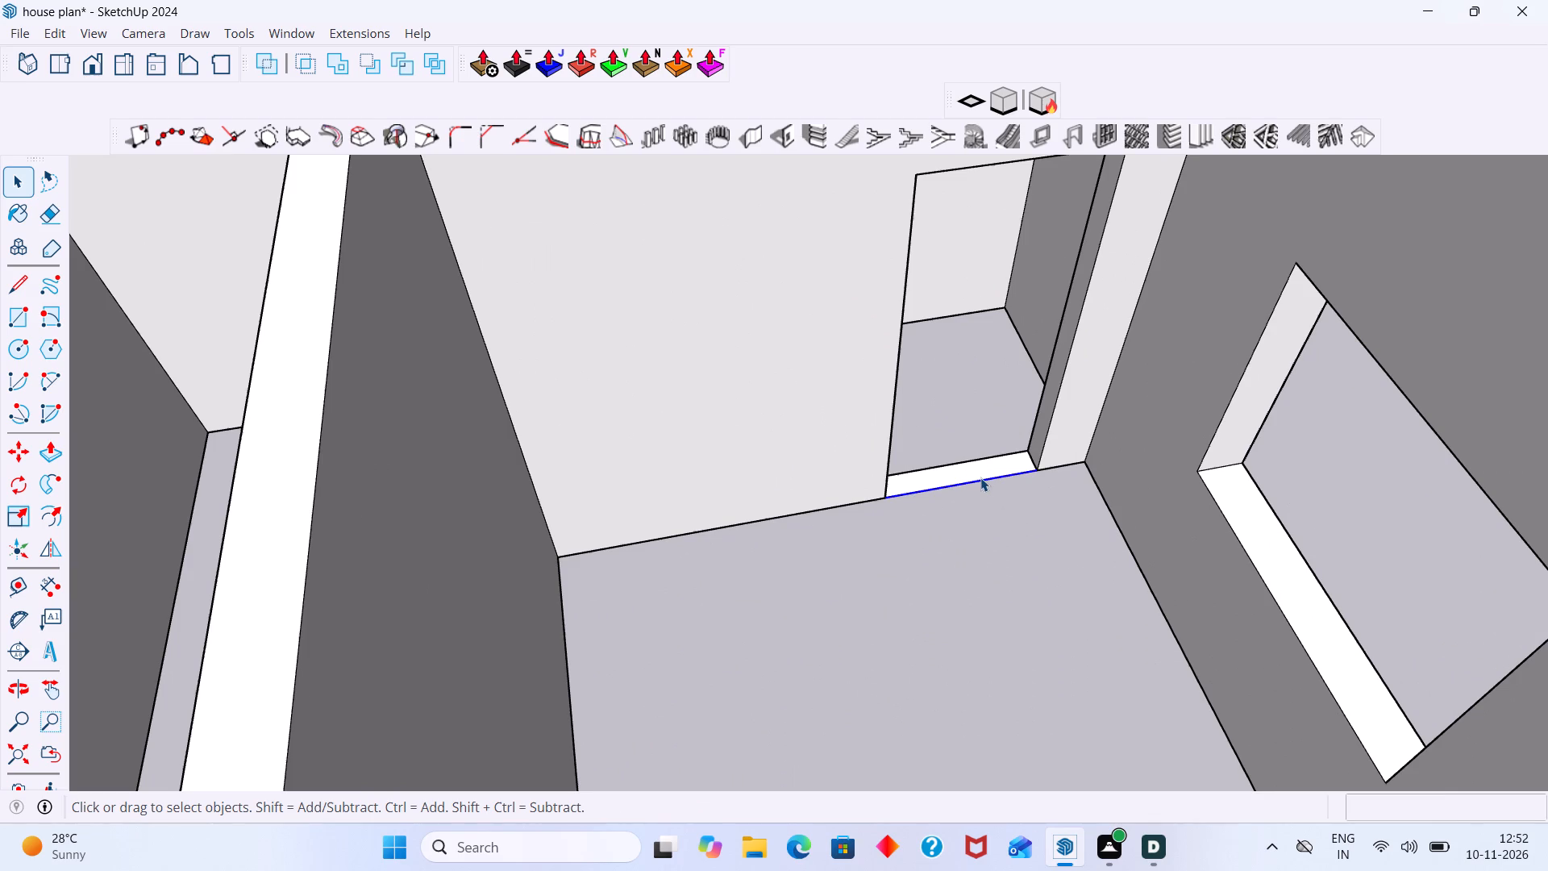
pyautogui.press('Delete')
pyautogui.click(980, 461)
pyautogui.press('Delete')
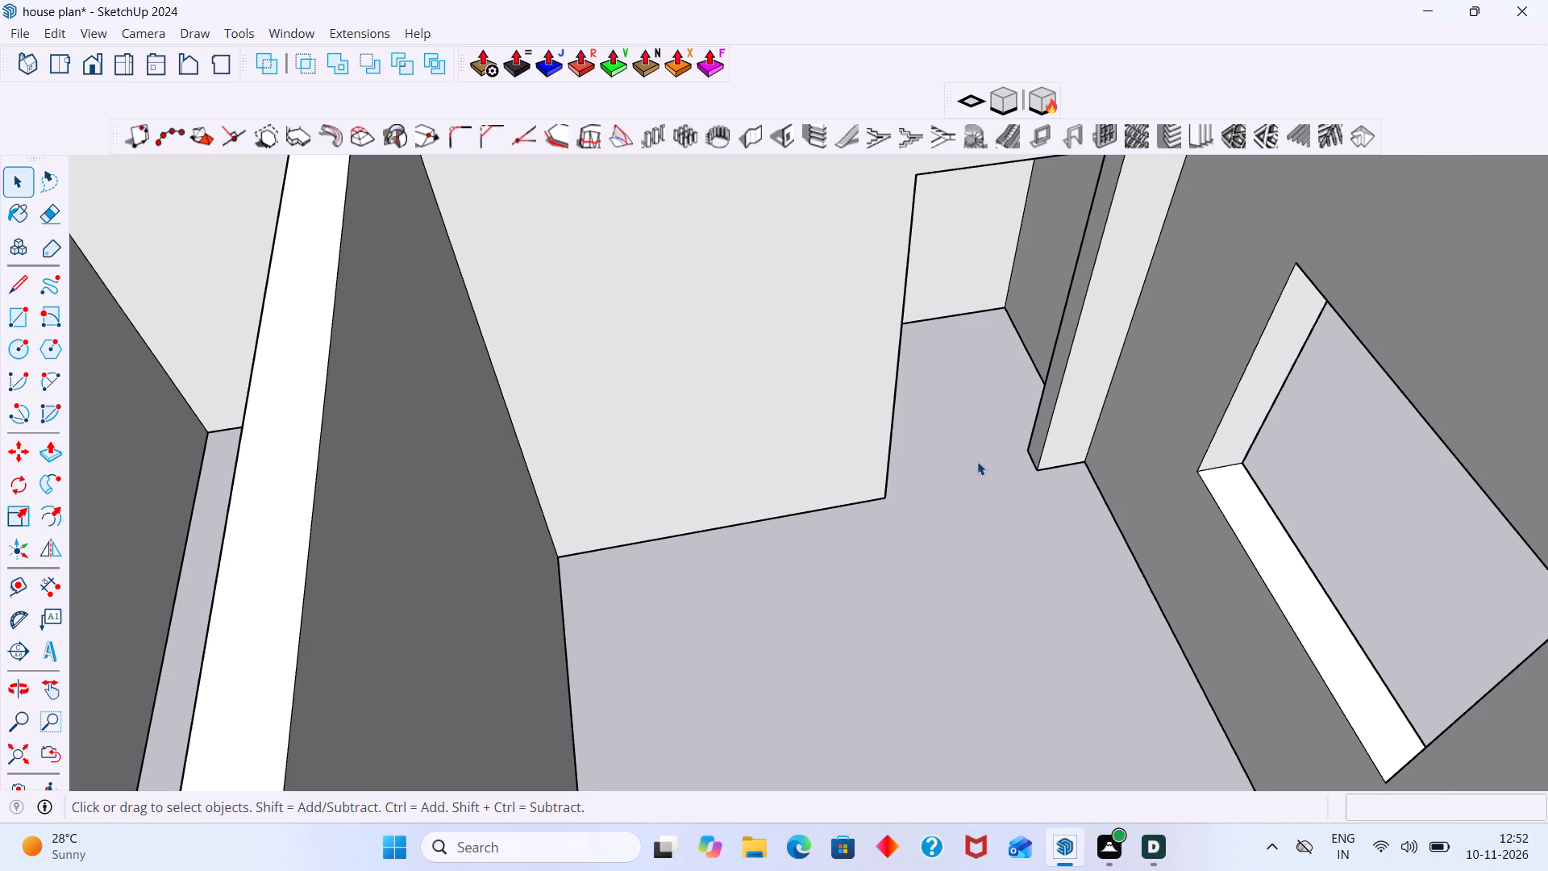
# Examine the Bedroom-1 toilet door opening and the surrounding walls from several angles.
pyautogui.scroll(-7, 972, 469)
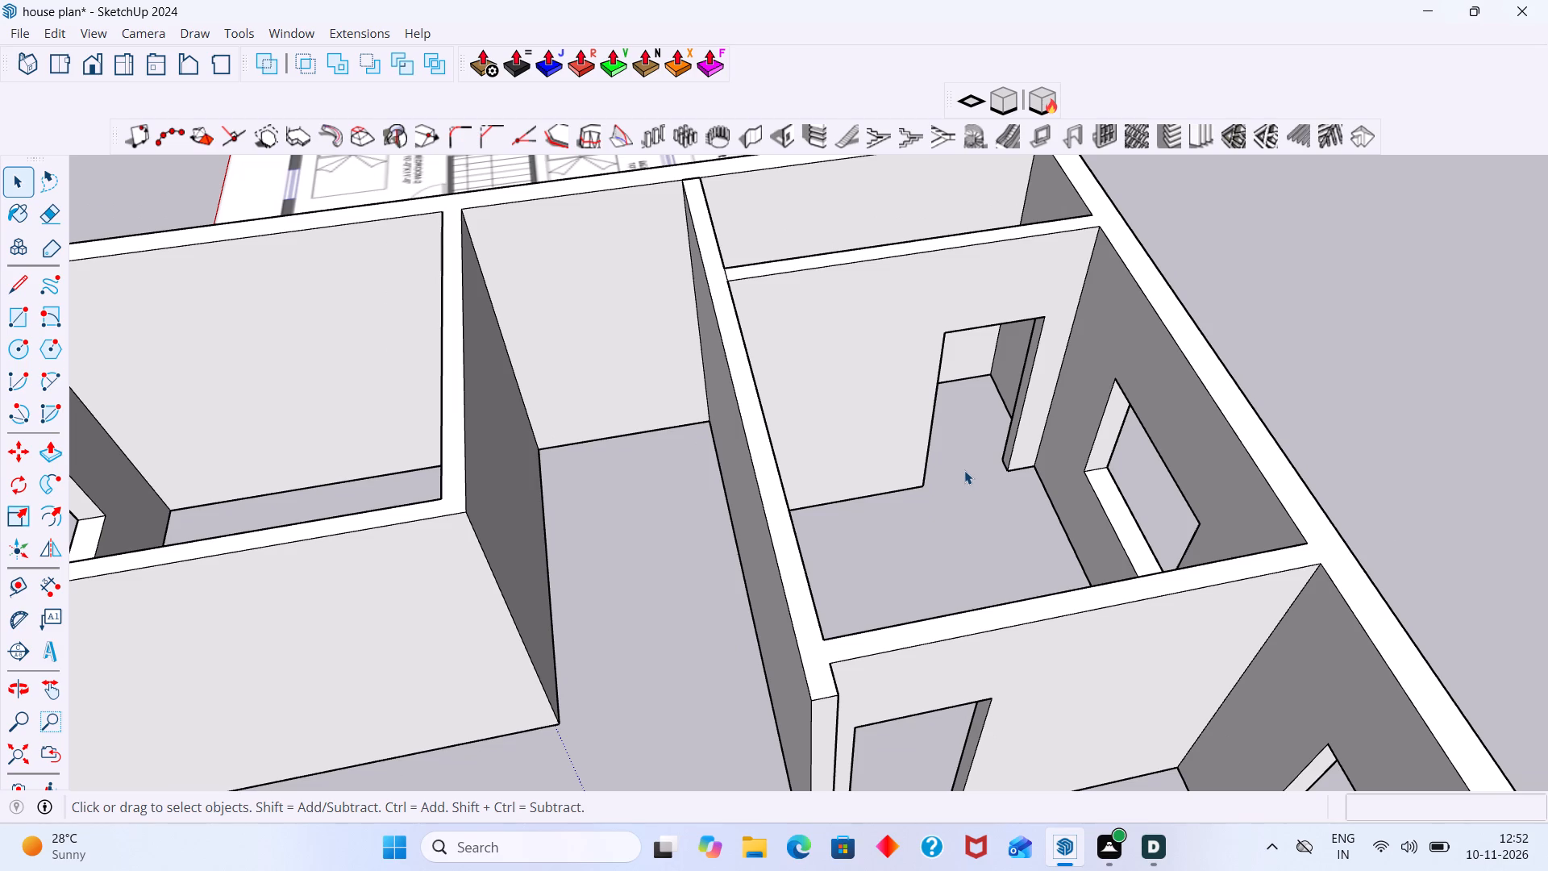
pyautogui.scroll(-2, 1005, 462)
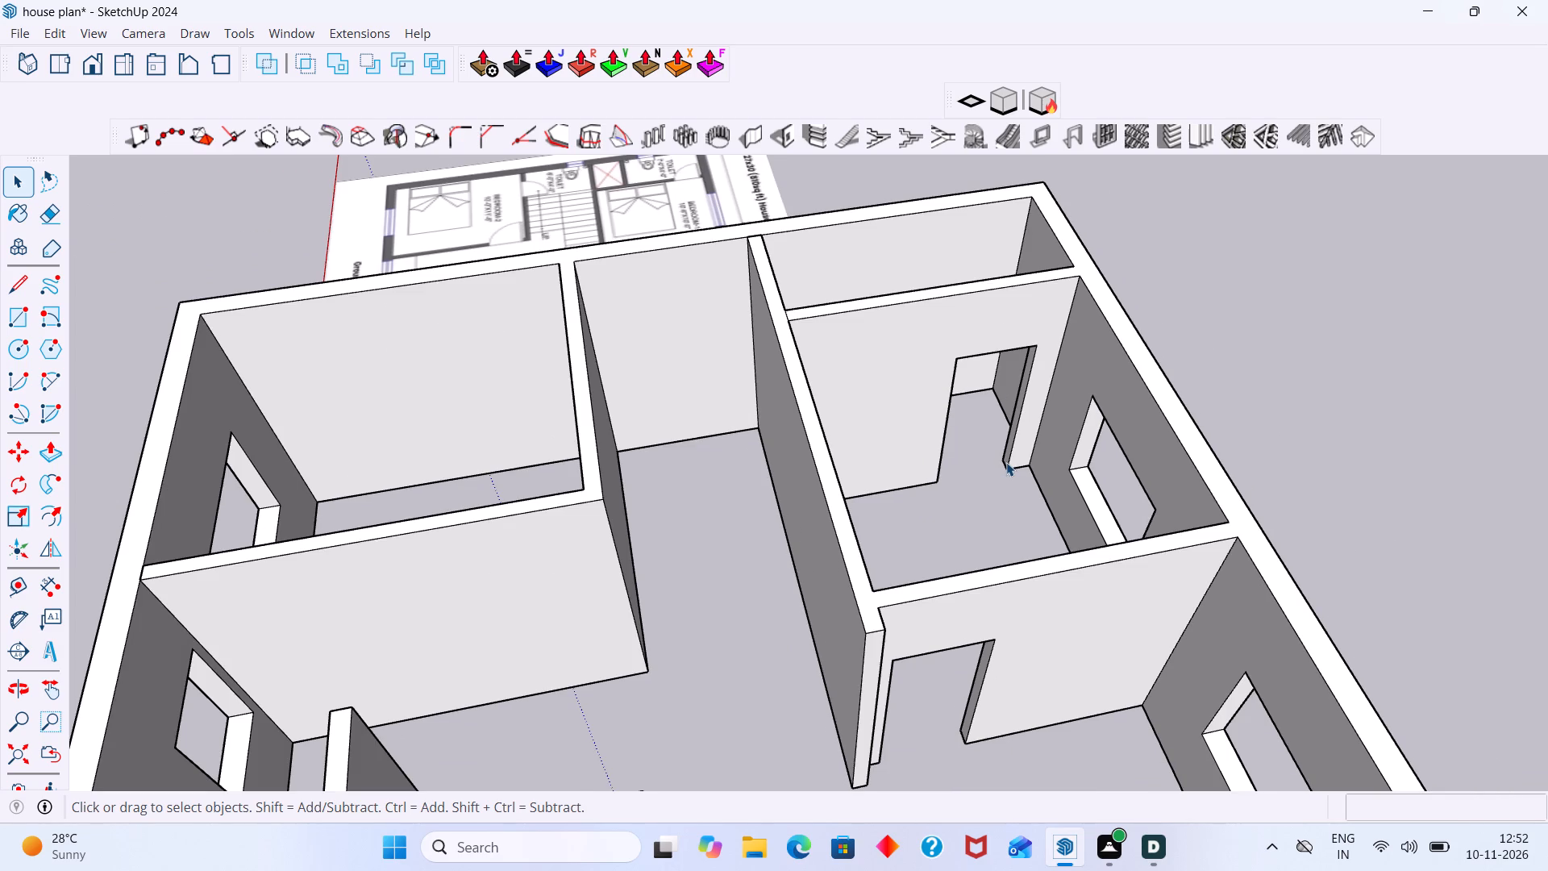
pyautogui.scroll(-3, 783, 440)
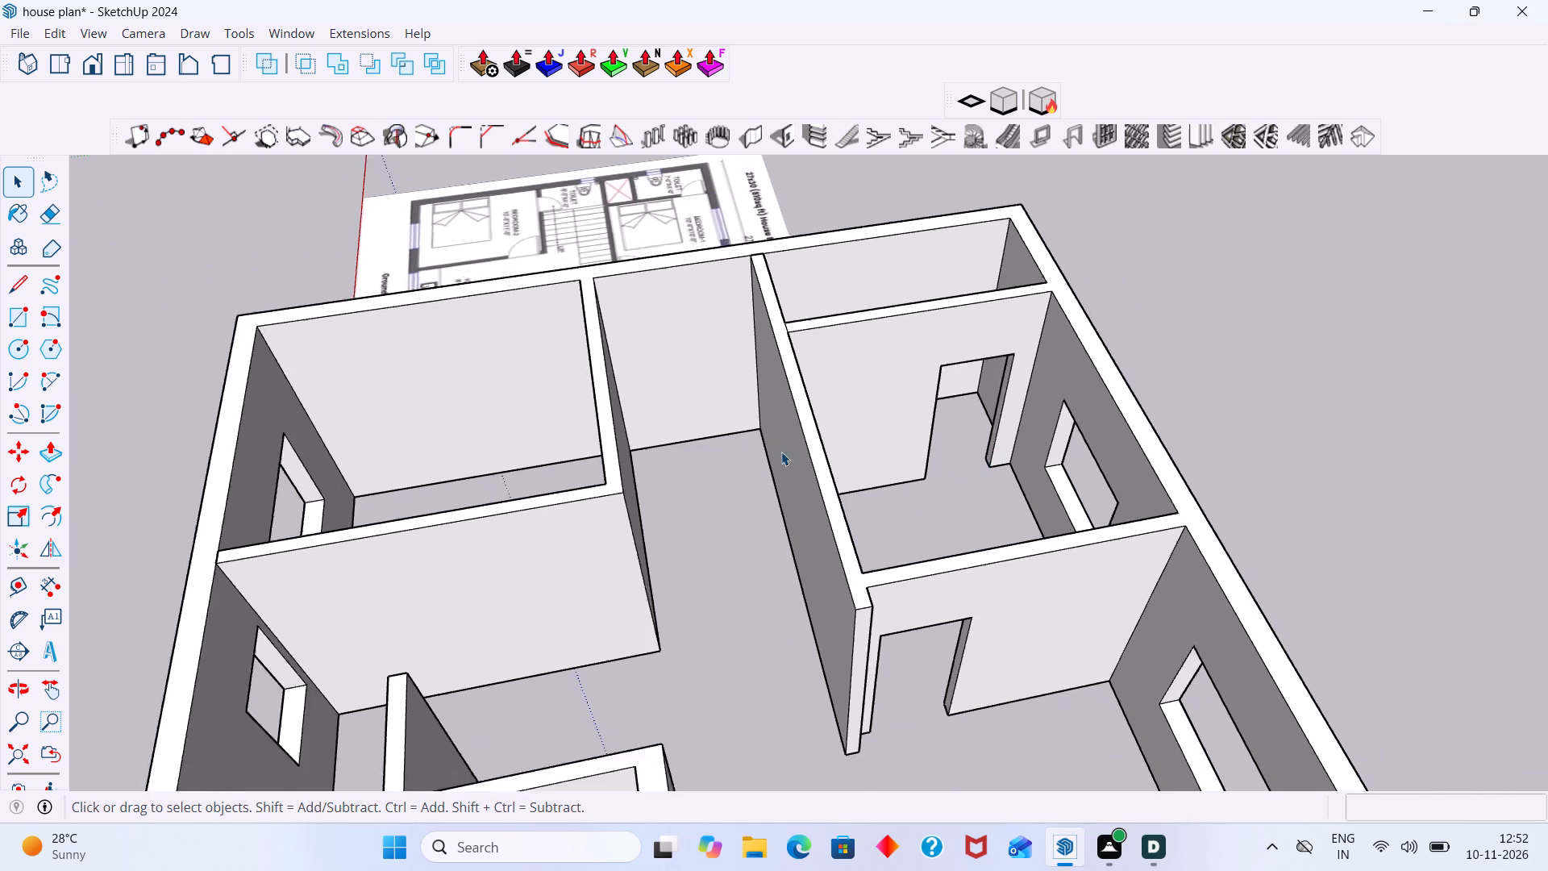
pyautogui.scroll(-6, 781, 452)
pyautogui.scroll(17, 917, 432)
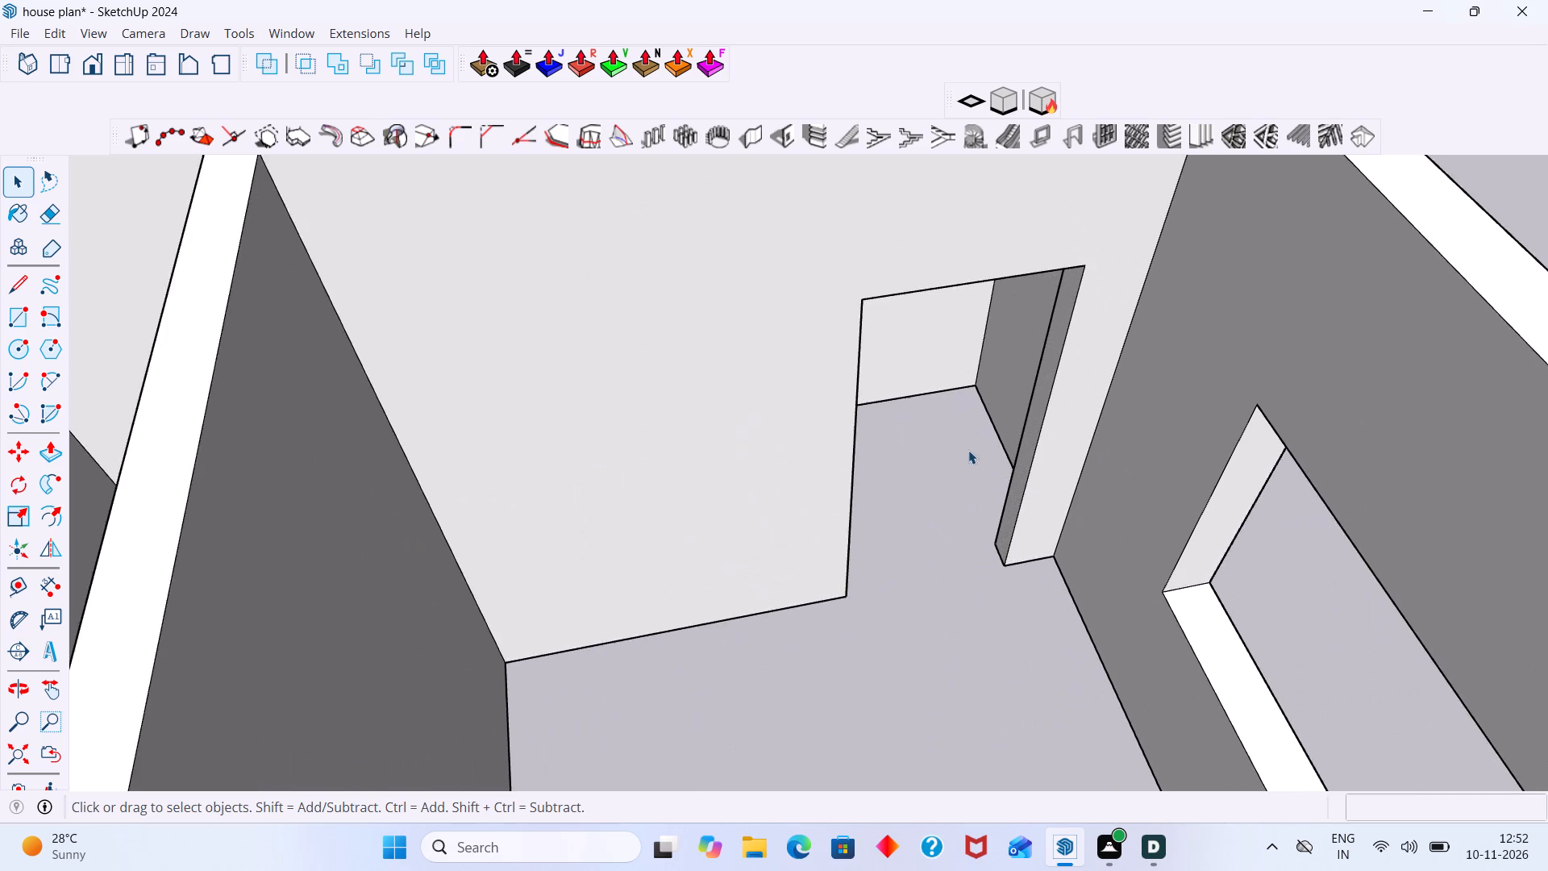
pyautogui.scroll(-9, 968, 450)
pyautogui.moveTo(949, 493); pyautogui.dragTo(1102, 480, button='middle')
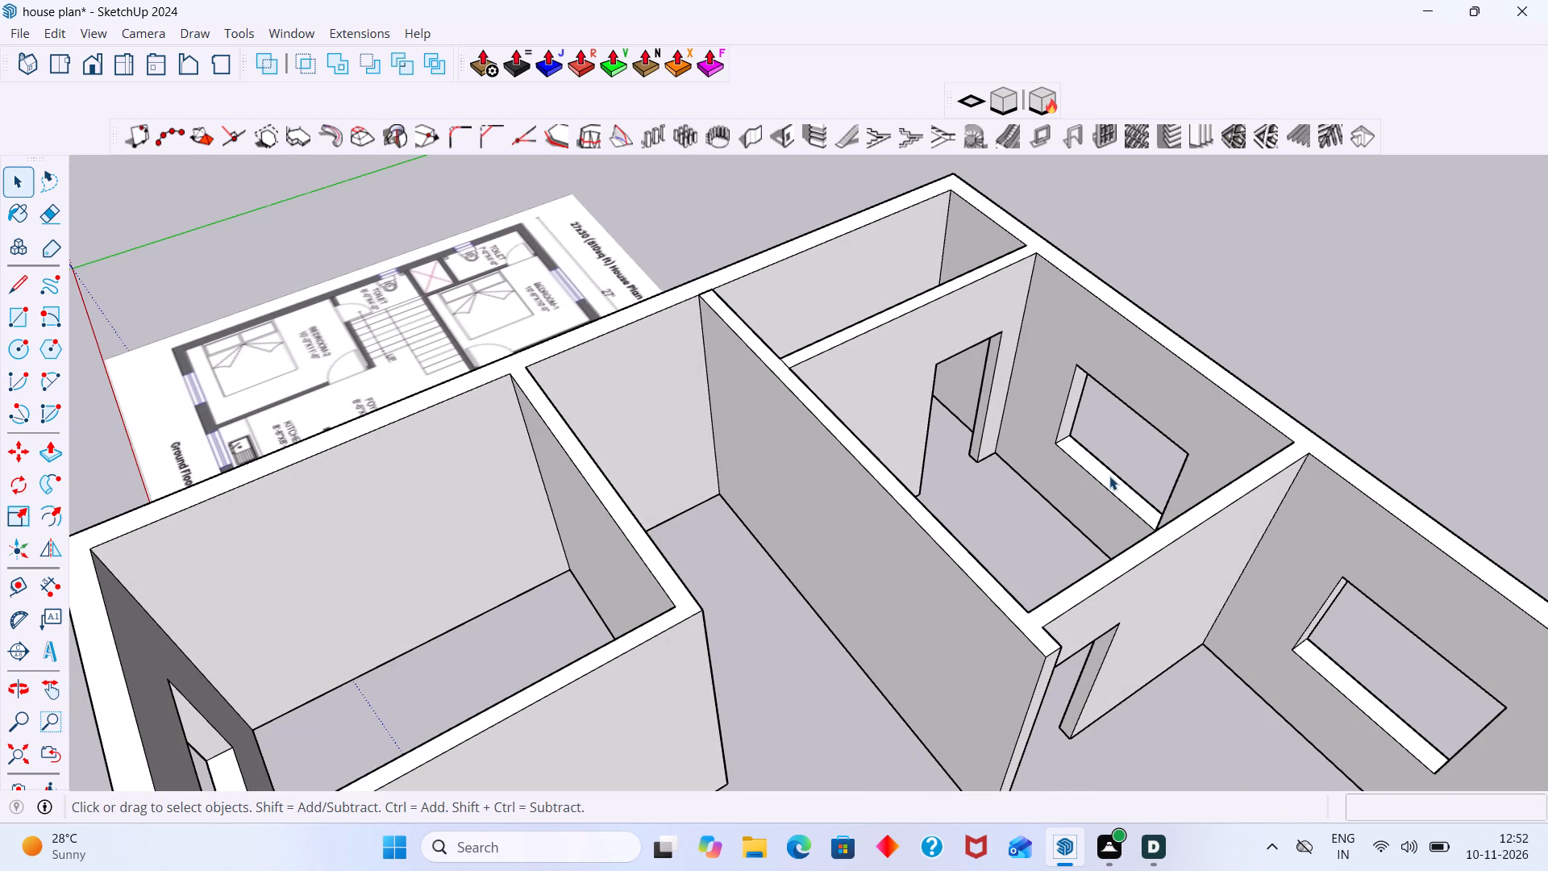
pyautogui.scroll(-2, 1109, 476)
pyautogui.keyDown('shift'); pyautogui.moveTo(1075, 482); pyautogui.dragTo(809, 532, button='middle'); pyautogui.keyUp('shift')
pyautogui.scroll(8, 779, 472)
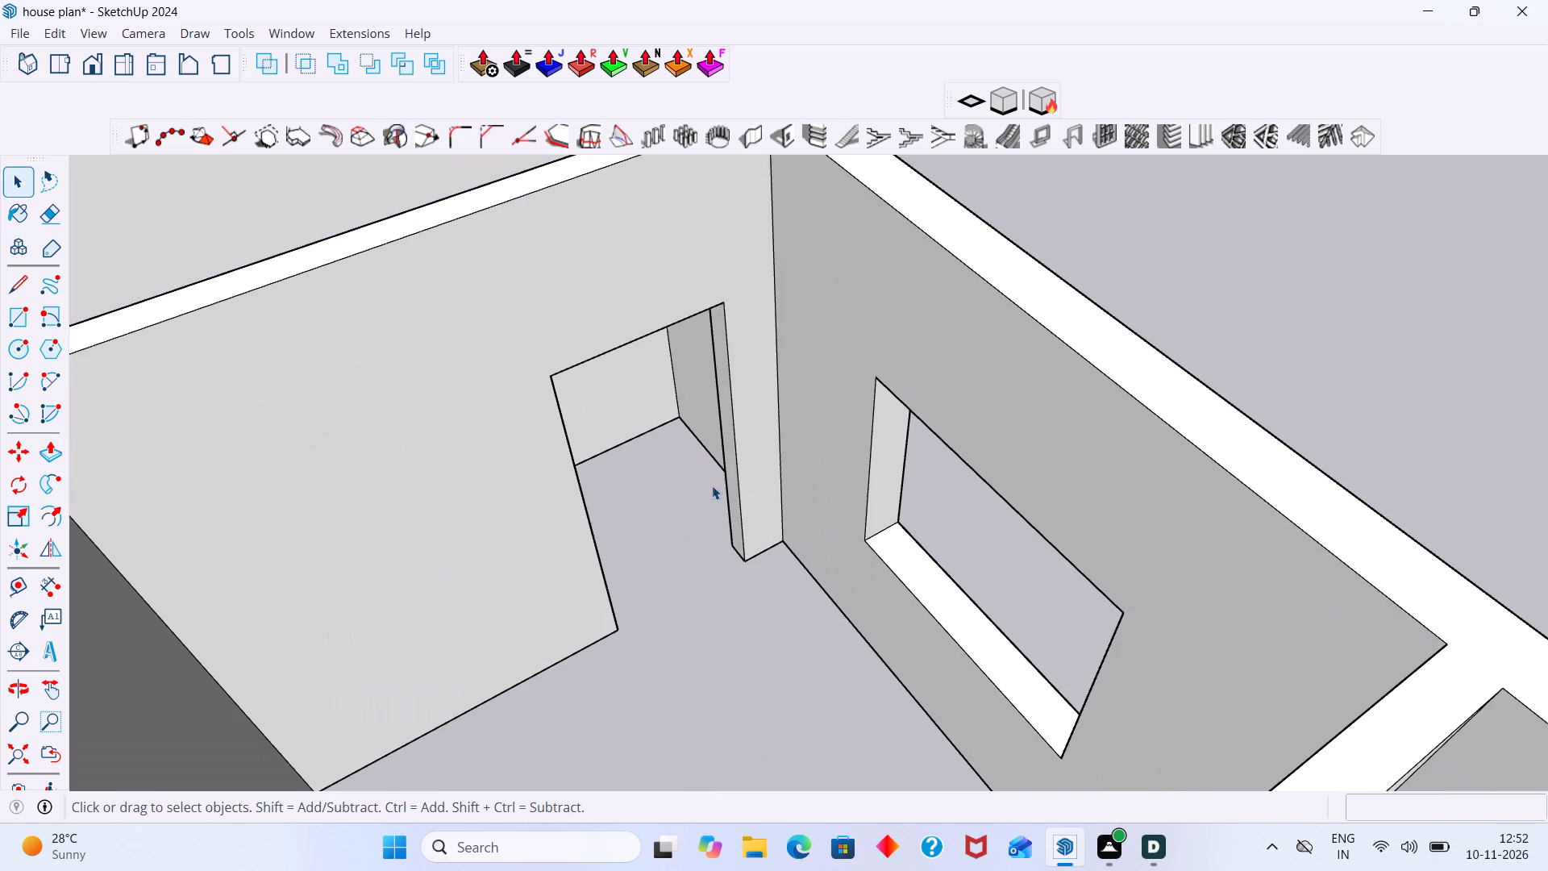
pyautogui.moveTo(651, 491); pyautogui.dragTo(507, 528, button='middle')
pyautogui.scroll(-2, 530, 448)
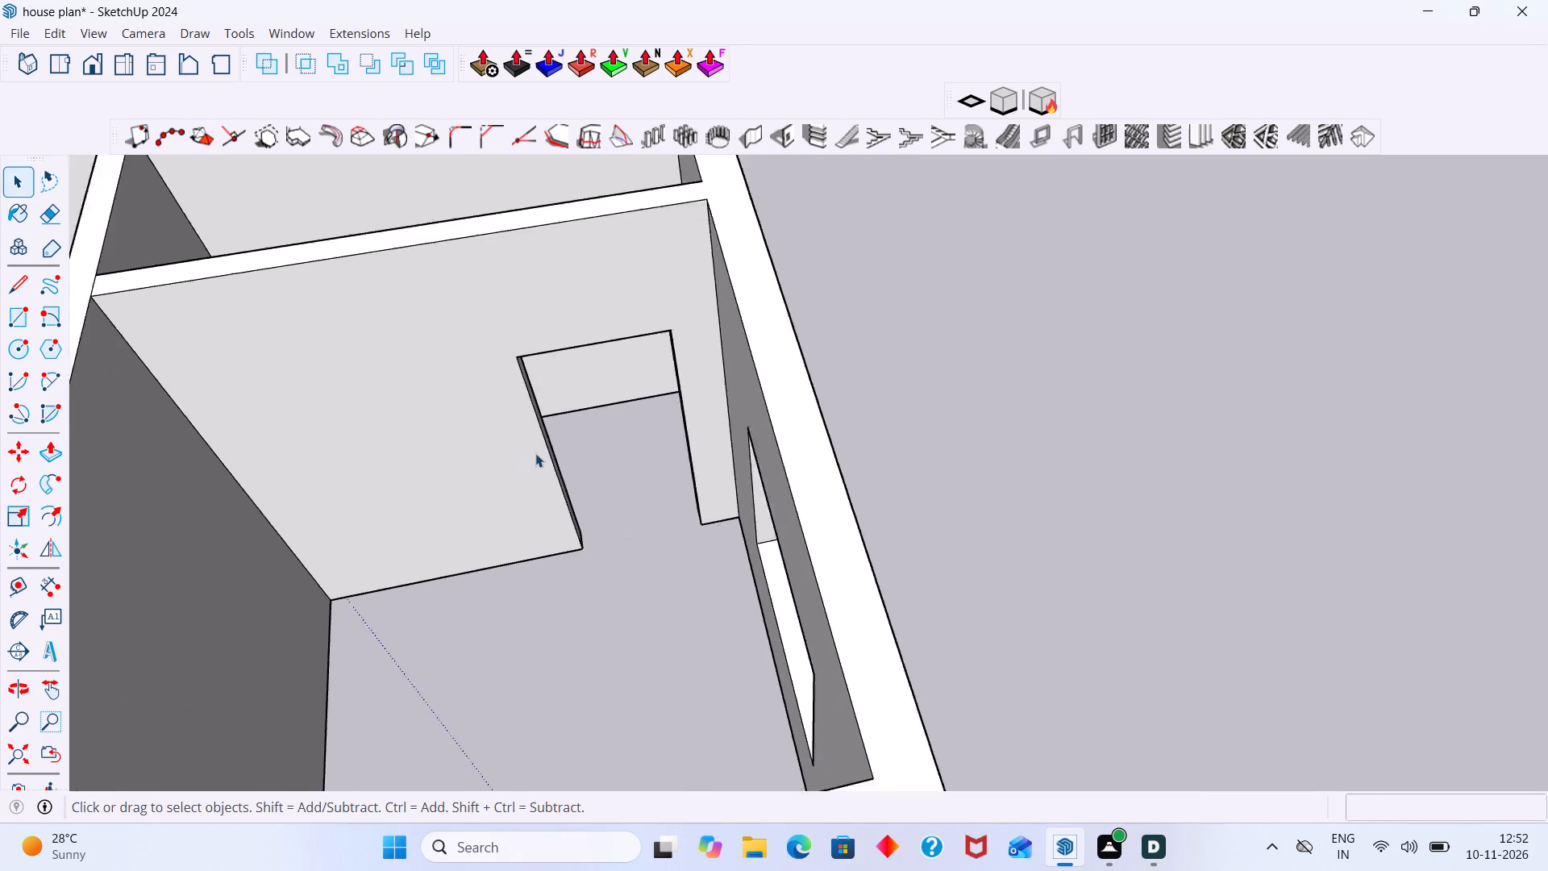
# Show the model's hidden back edges as dashed lines.
pyautogui.scroll(-13, 535, 453)
pyautogui.scroll(5, 447, 313)
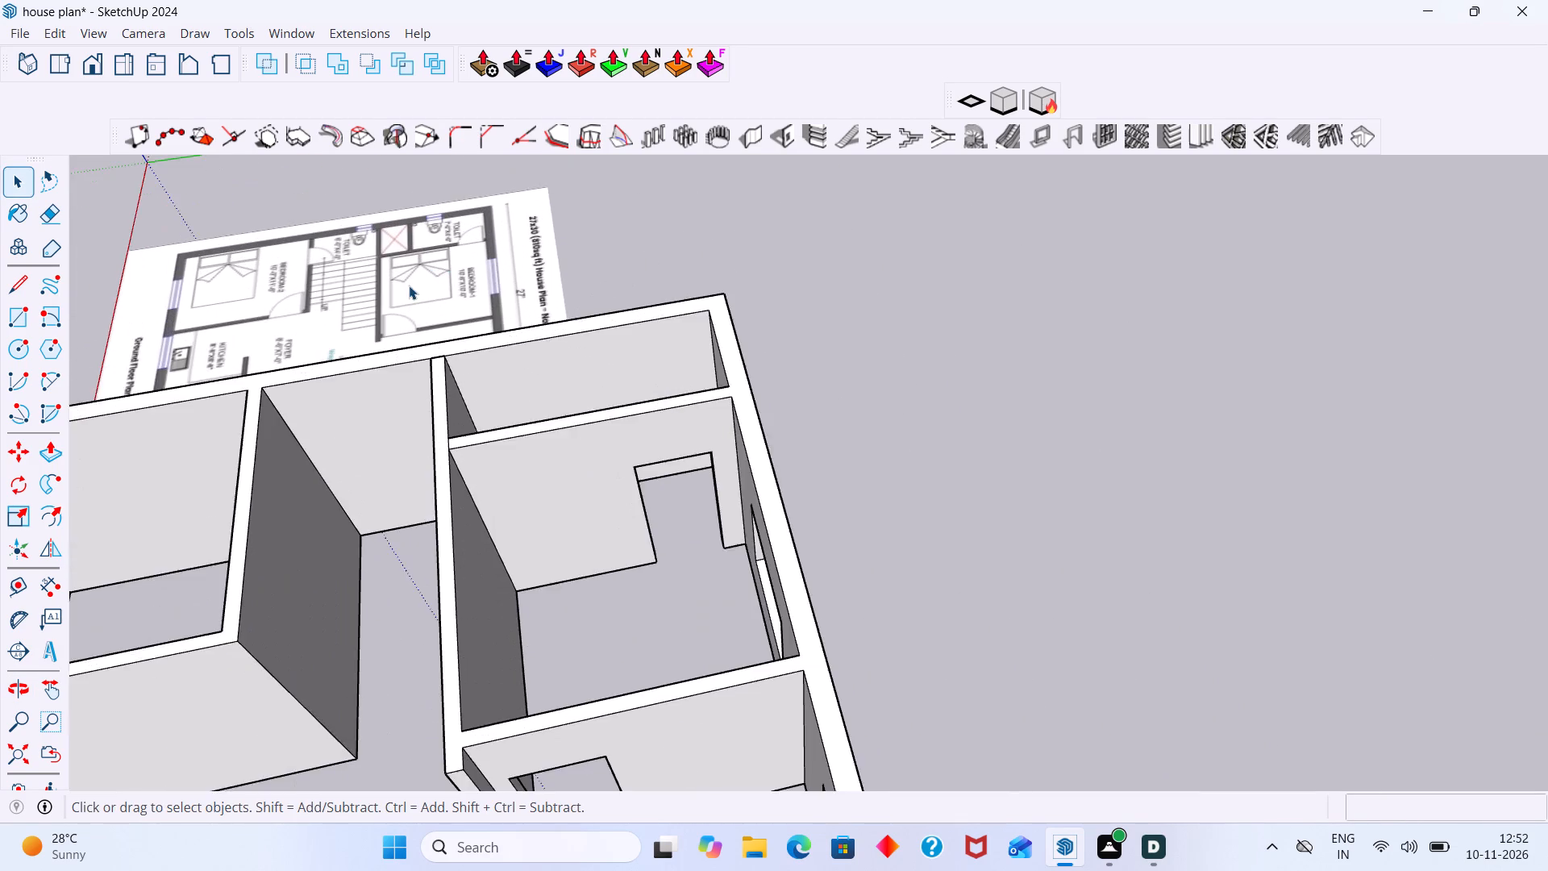
pyautogui.scroll(2, 409, 285)
pyautogui.press('k')
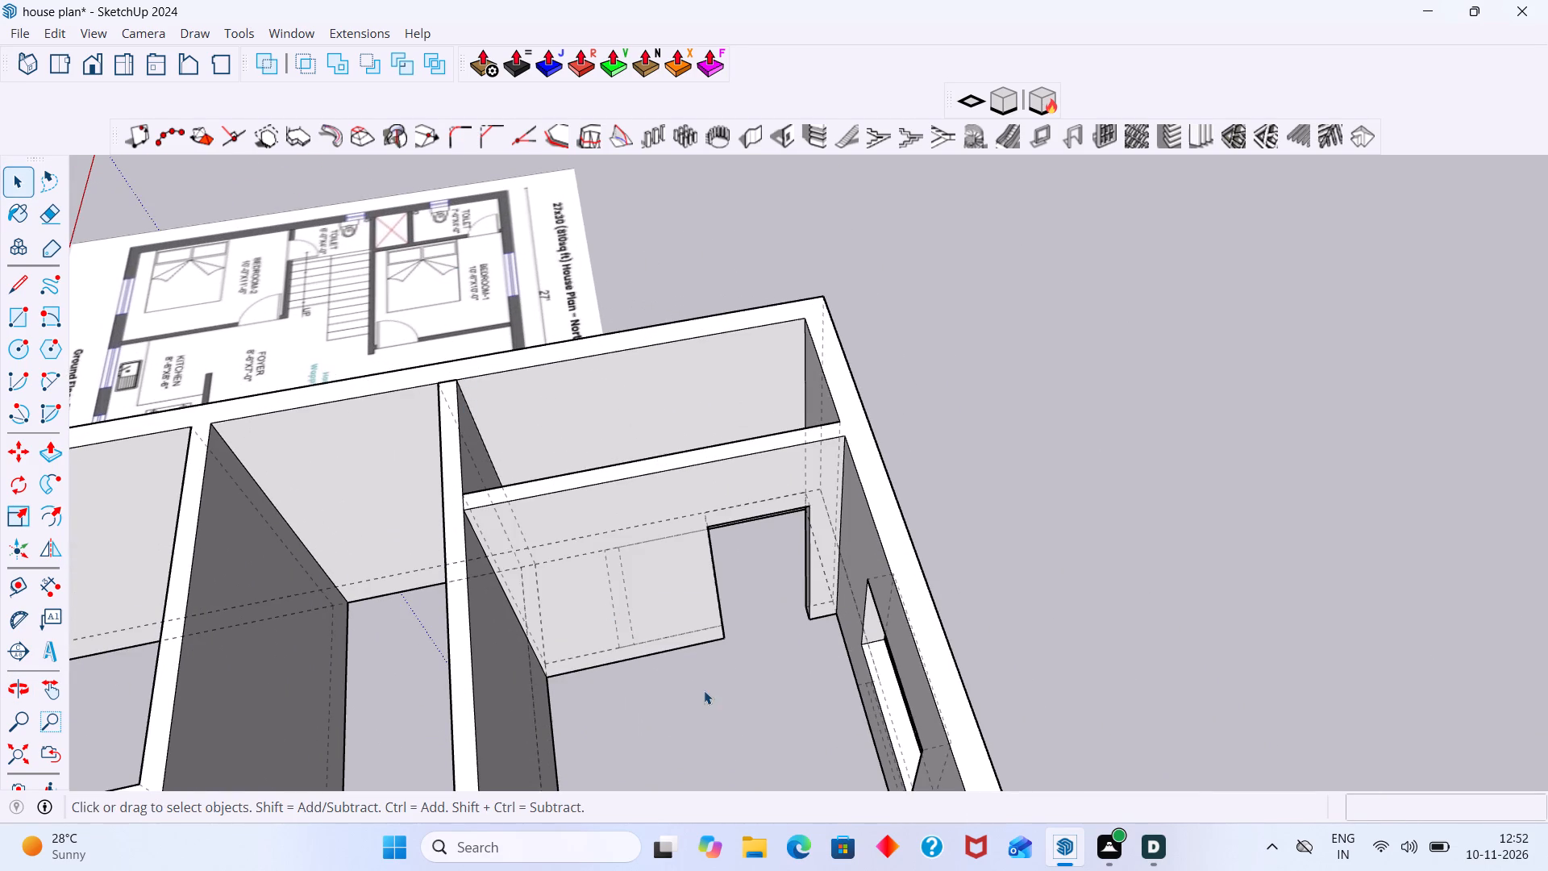
# Examine the door and window openings throughout the walls from several angles with the back edges visible.
pyautogui.moveTo(671, 619); pyautogui.dragTo(602, 624, button='middle')
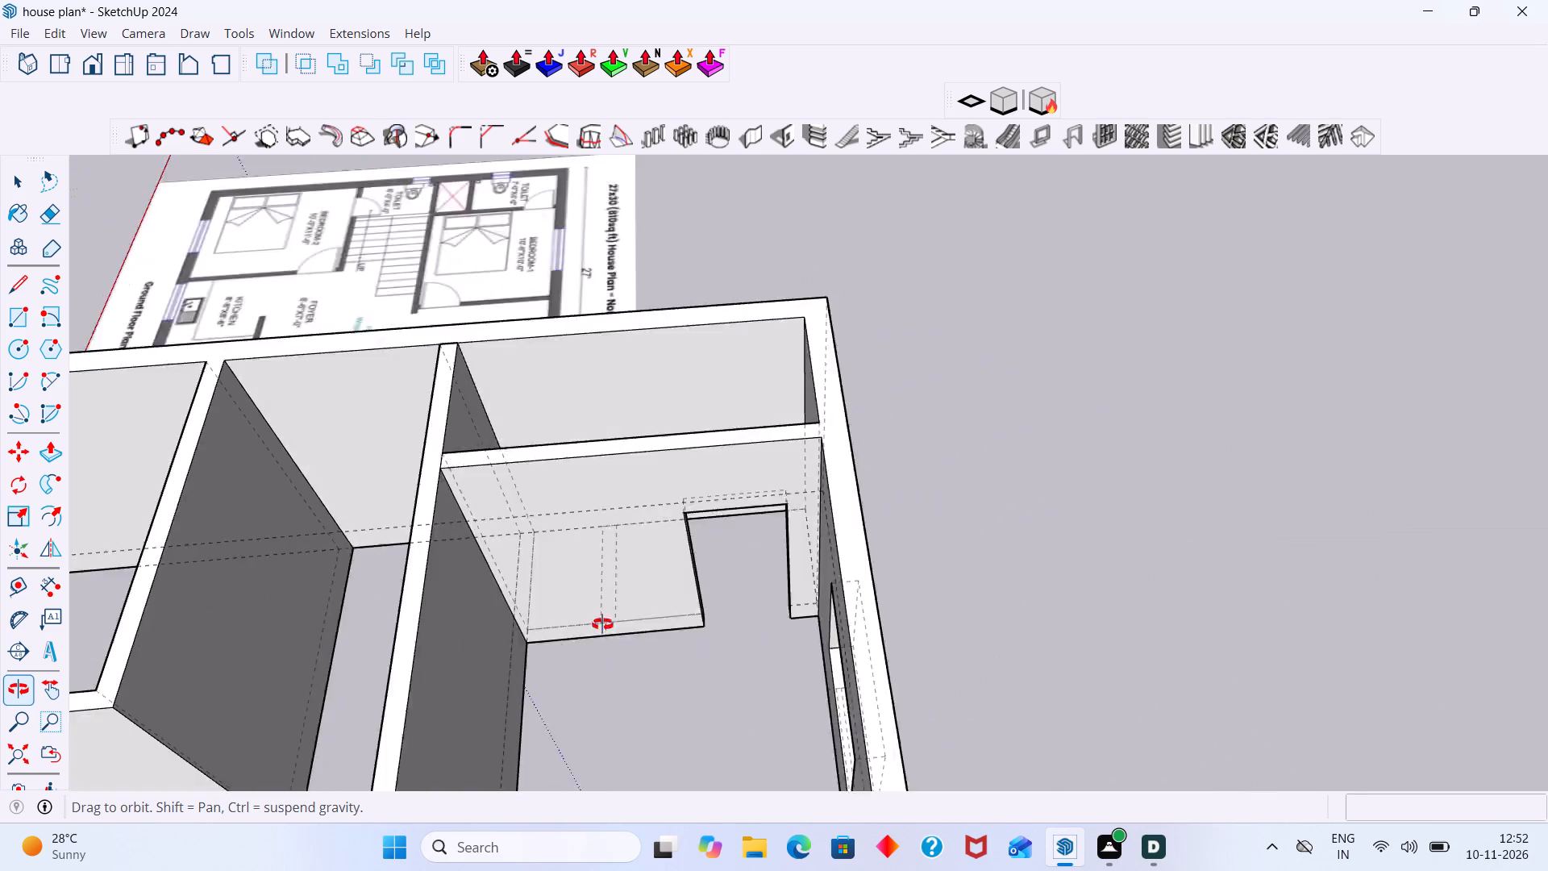
pyautogui.moveTo(602, 624); pyautogui.dragTo(534, 636, button='middle')
pyautogui.scroll(-6, 521, 595)
pyautogui.moveTo(522, 599); pyautogui.dragTo(768, 461, button='middle')
pyautogui.scroll(4, 485, 556)
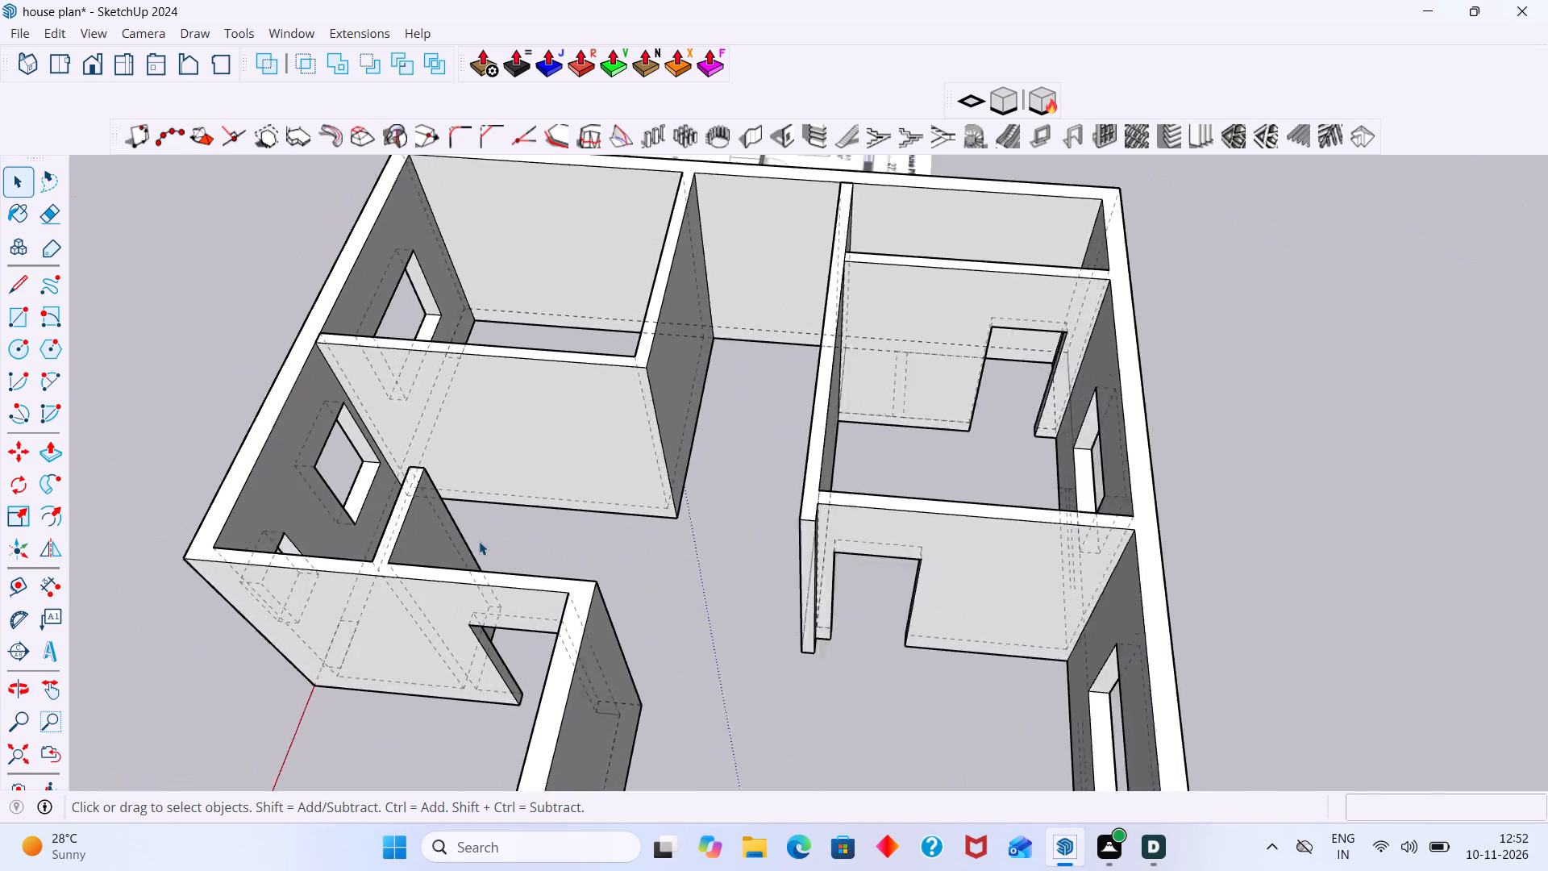
pyautogui.scroll(8, 479, 541)
pyautogui.moveTo(481, 504); pyautogui.dragTo(580, 590, button='middle')
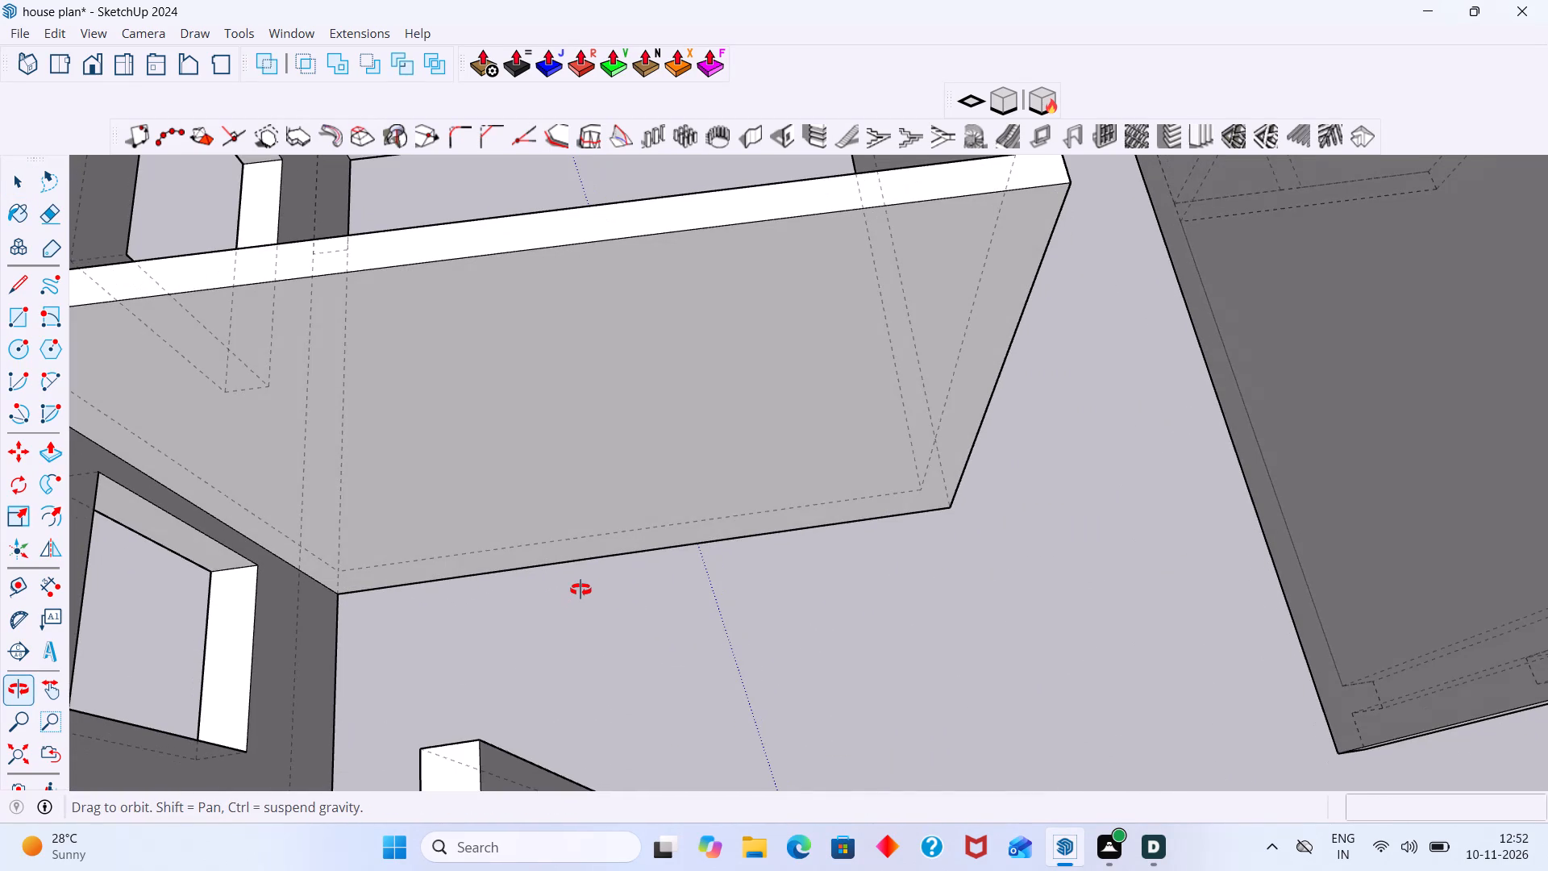
pyautogui.moveTo(580, 590); pyautogui.dragTo(742, 569, button='middle')
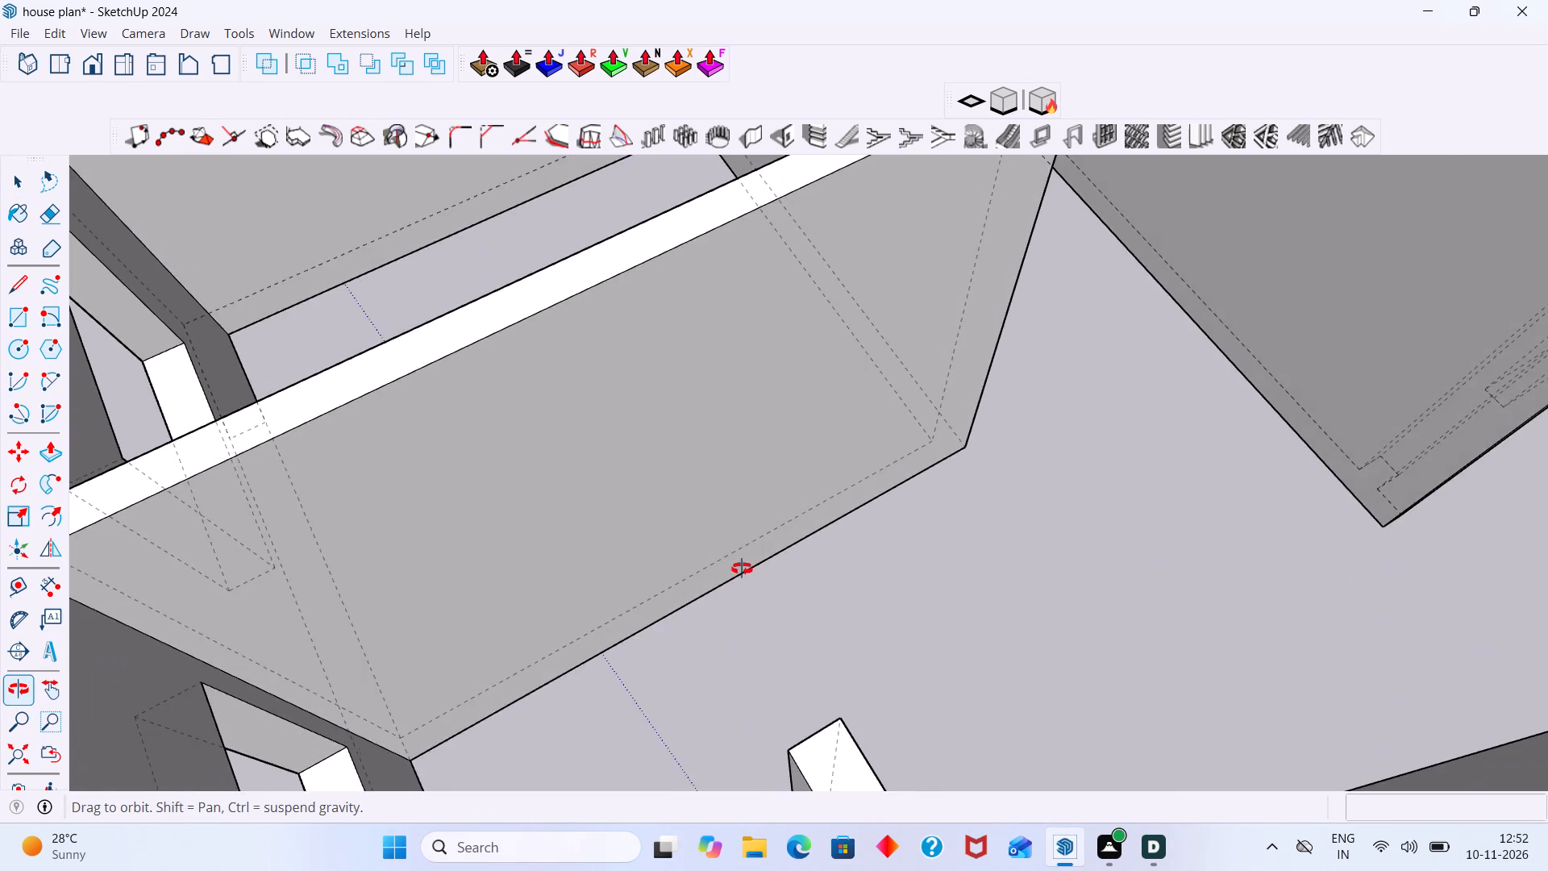
pyautogui.moveTo(742, 569); pyautogui.dragTo(450, 598, button='middle')
pyautogui.scroll(-4, 900, 602)
pyautogui.moveTo(879, 592); pyautogui.dragTo(613, 557, button='middle')
pyautogui.scroll(-3, 791, 577)
pyautogui.moveTo(678, 645); pyautogui.dragTo(843, 481, button='middle')
pyautogui.scroll(-7, 818, 530)
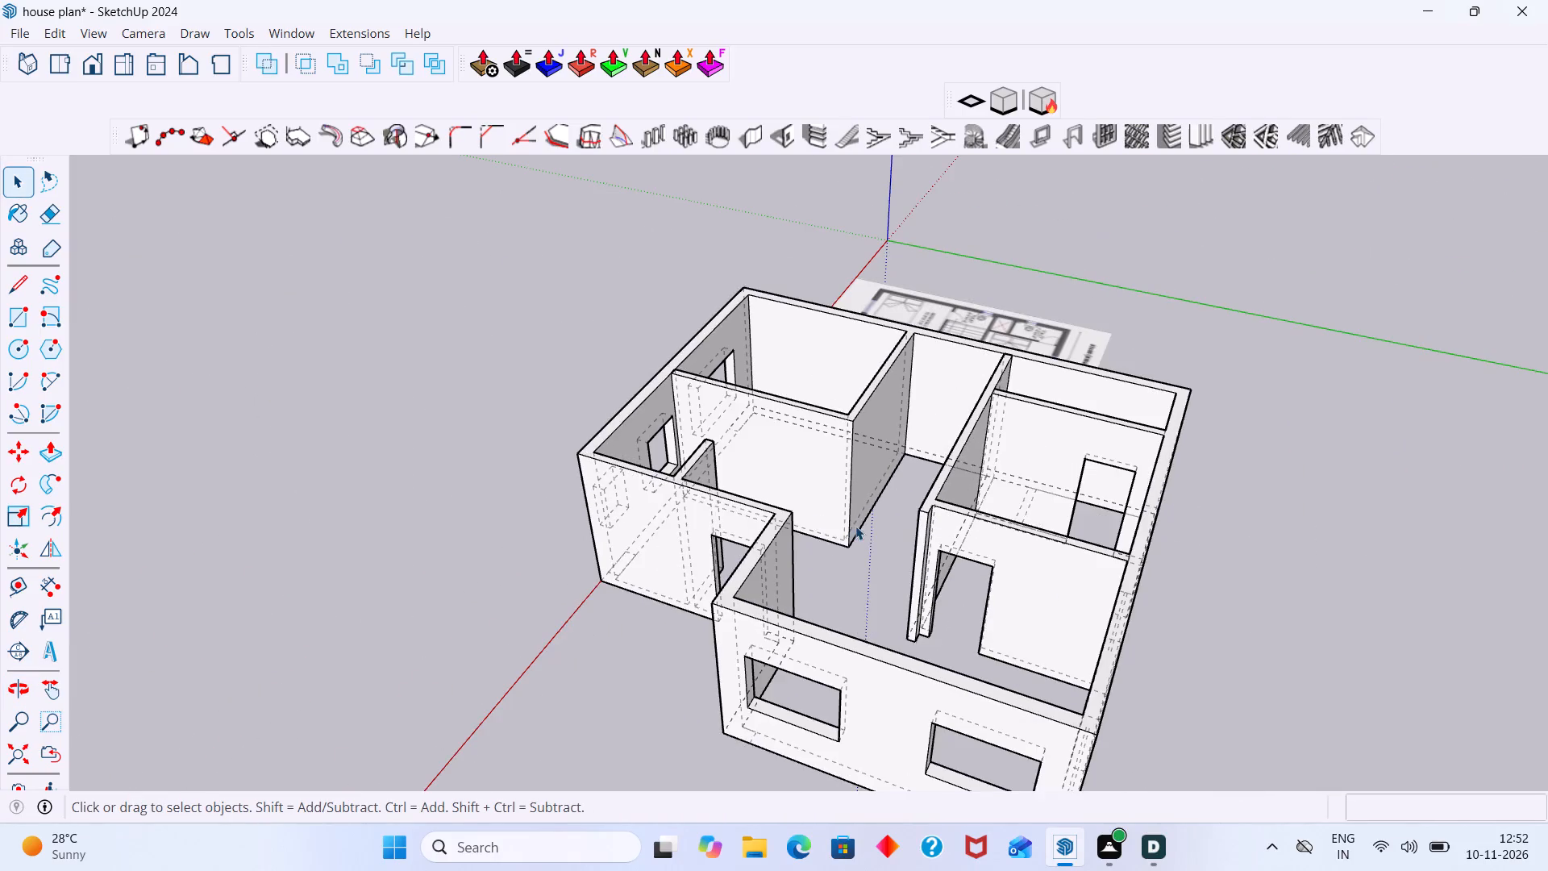
pyautogui.keyDown('shift'); pyautogui.moveTo(857, 523); pyautogui.dragTo(876, 677, button='middle'); pyautogui.keyUp('shift')
pyautogui.moveTo(967, 531); pyautogui.dragTo(1012, 593, button='middle')
# Compare the ground floor plan image with the wall model, checking the bedroom and toilet door positions.
pyautogui.scroll(9, 1024, 469)
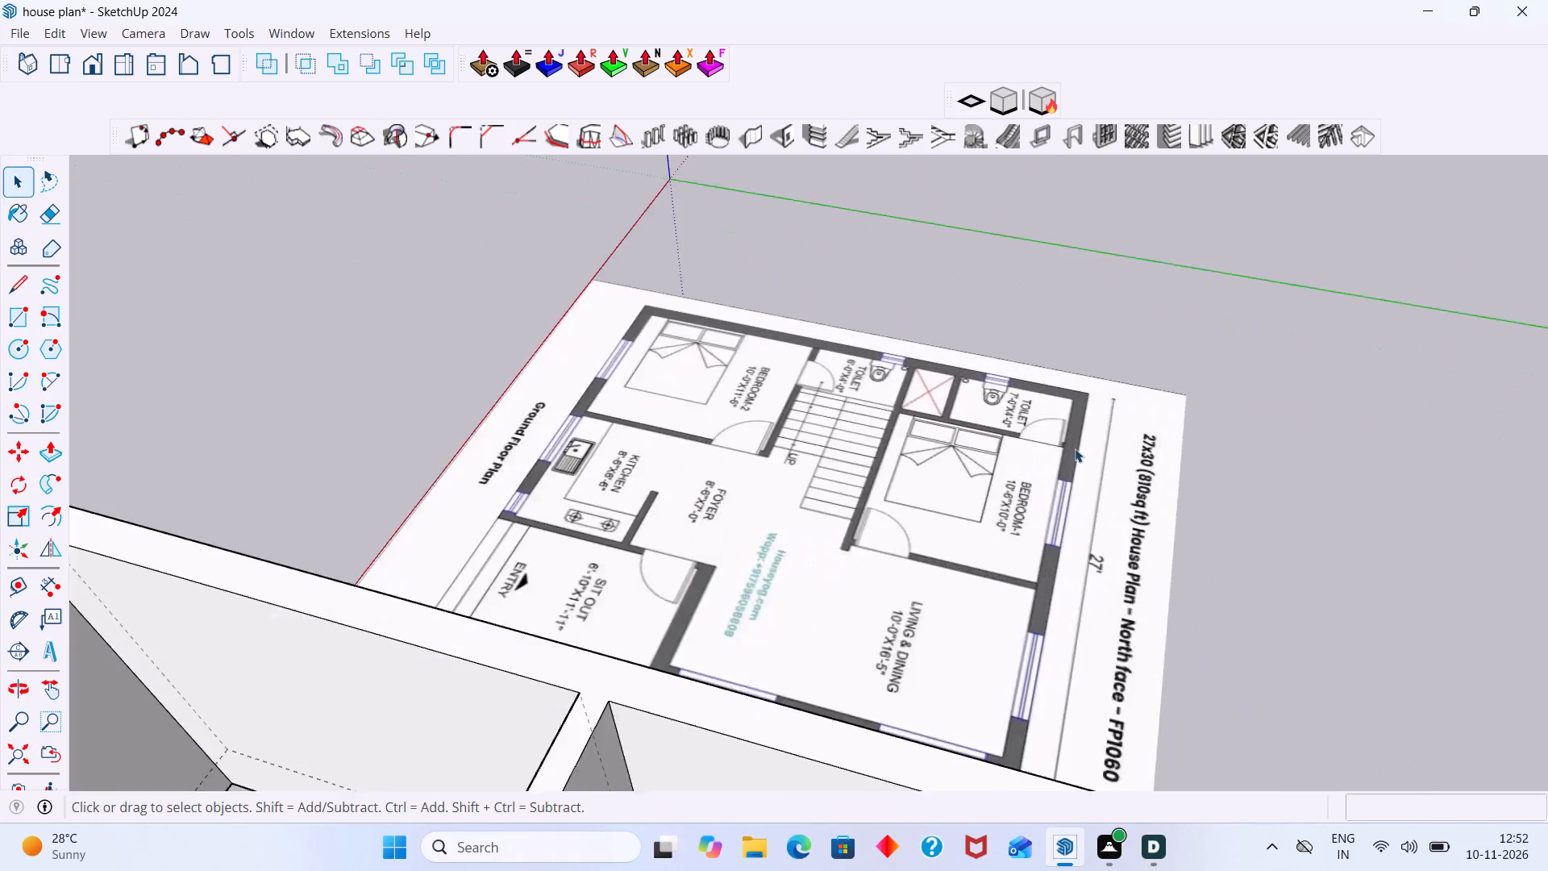
pyautogui.scroll(5, 1075, 448)
pyautogui.scroll(1, 742, 365)
pyautogui.scroll(-4, 739, 360)
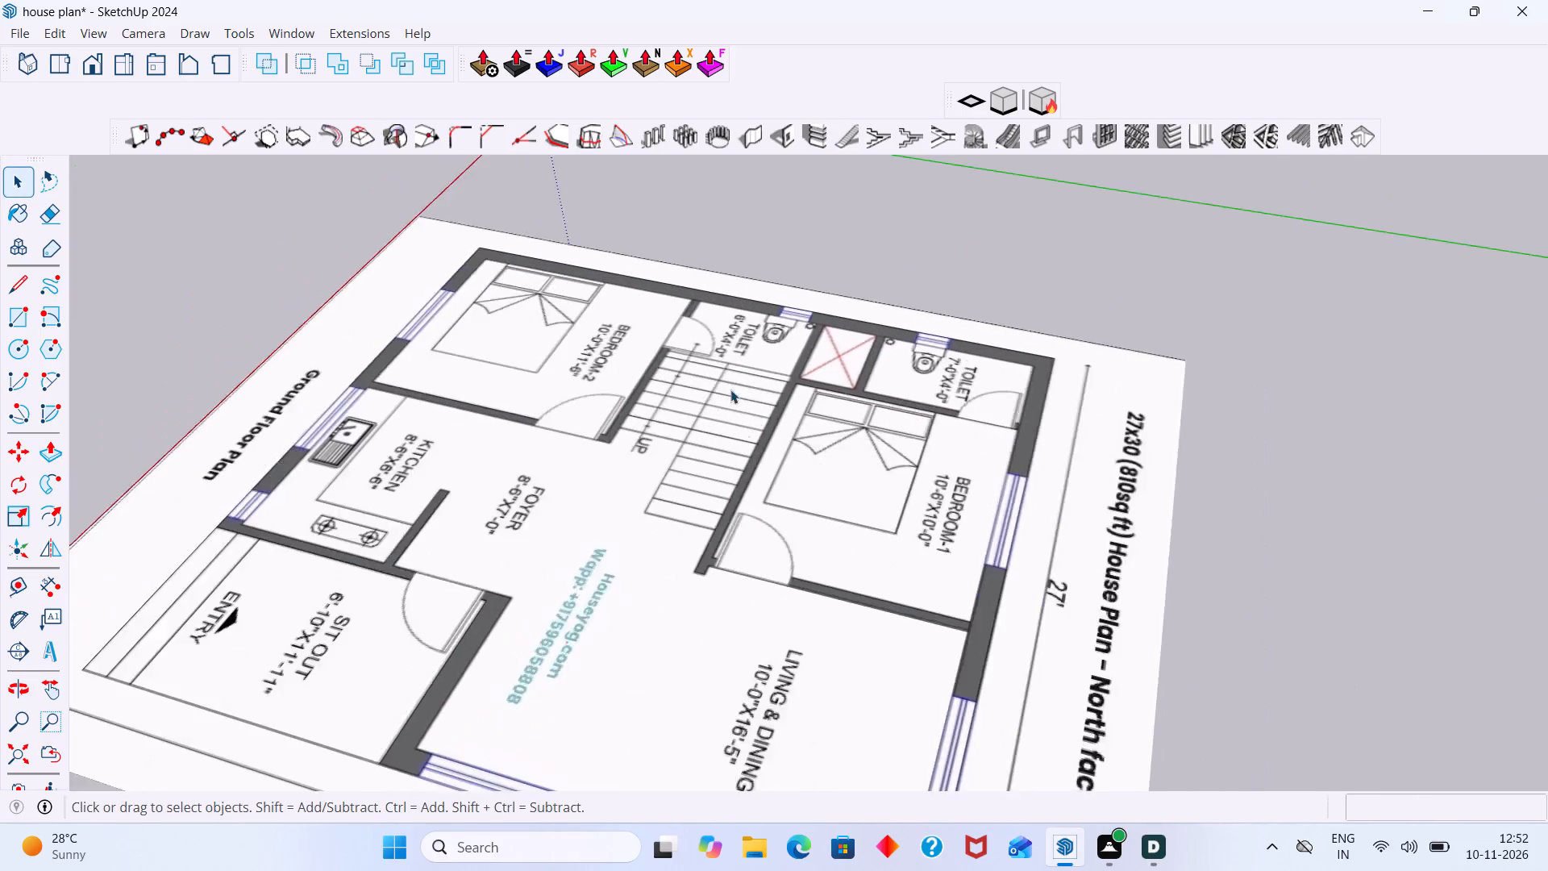
pyautogui.scroll(-8, 730, 390)
pyautogui.moveTo(792, 635); pyautogui.dragTo(779, 434, button='middle')
pyautogui.moveTo(745, 548); pyautogui.dragTo(668, 672, button='middle')
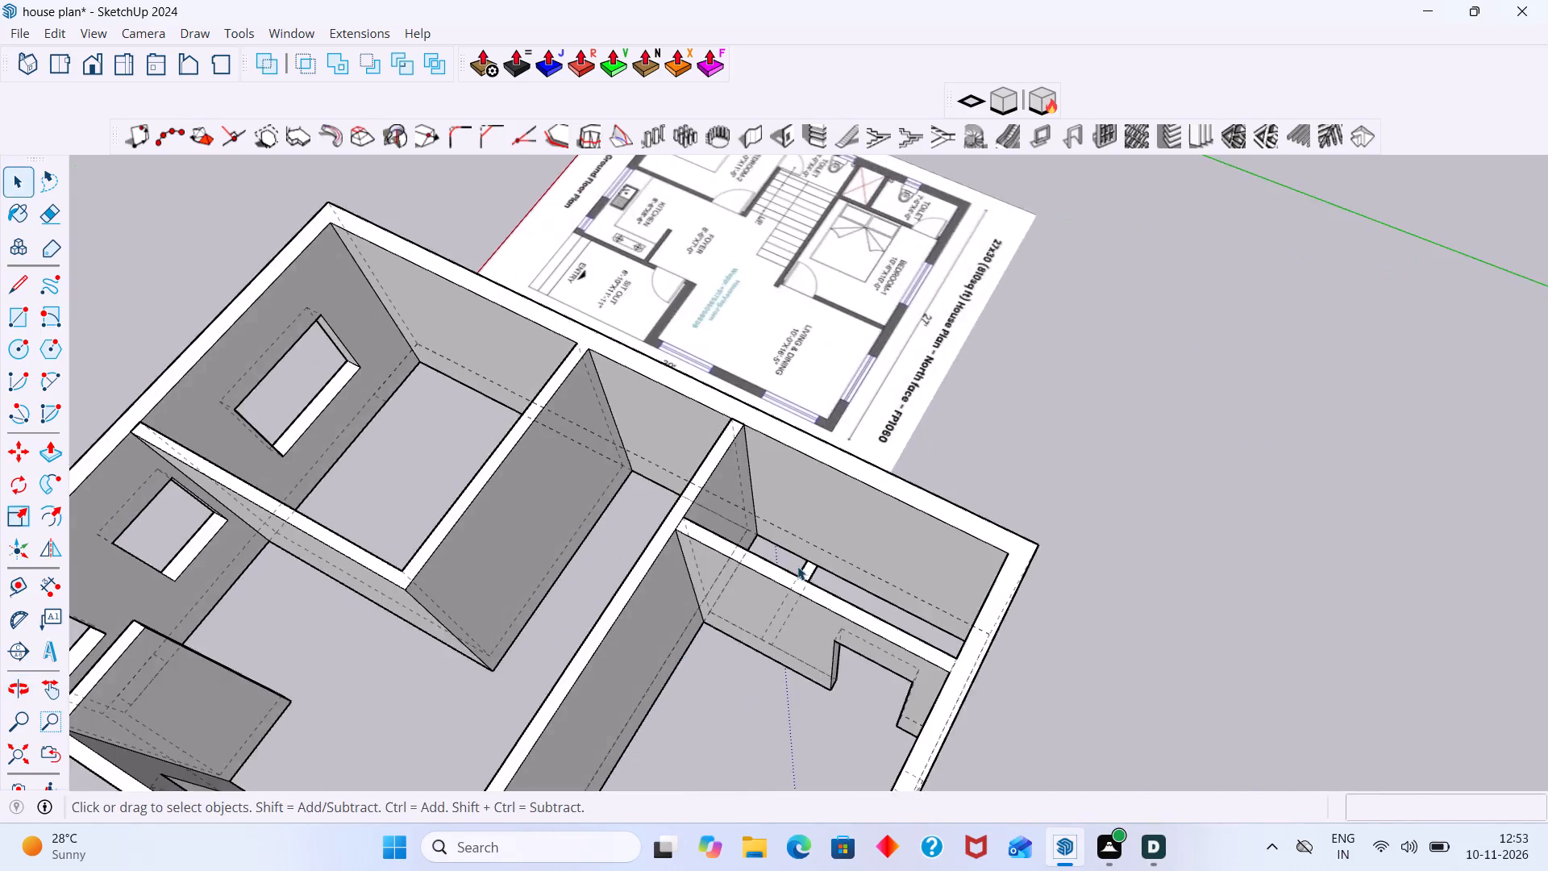
pyautogui.scroll(5, 793, 569)
pyautogui.moveTo(748, 569); pyautogui.dragTo(624, 636, button='middle')
pyautogui.scroll(9, 676, 561)
pyautogui.scroll(-4, 650, 552)
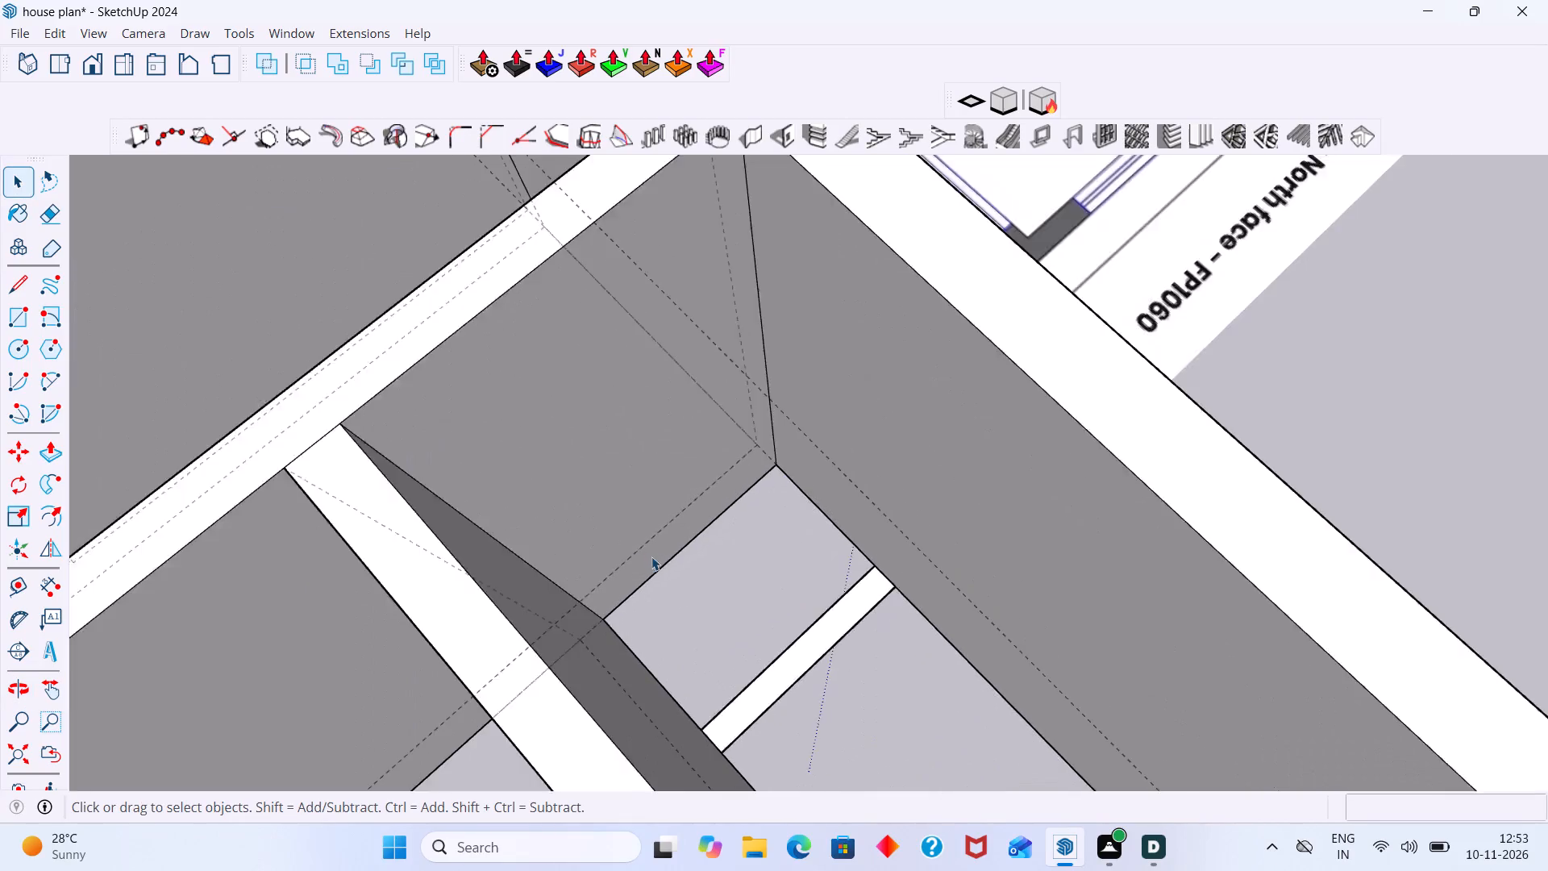
pyautogui.scroll(-14, 651, 556)
pyautogui.scroll(5, 900, 279)
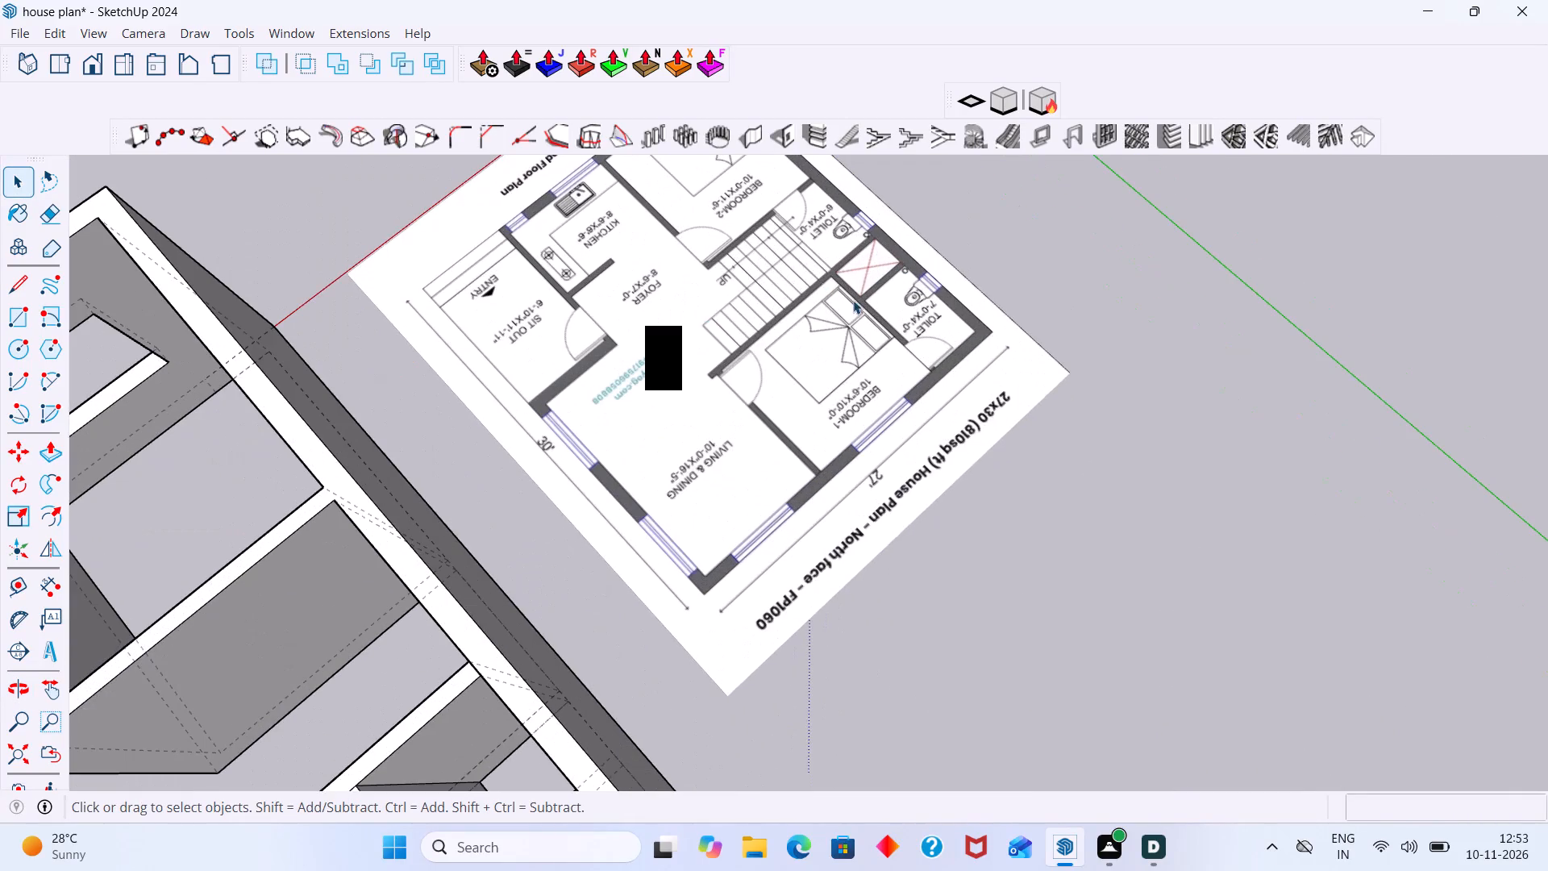
pyautogui.scroll(-3, 591, 633)
pyautogui.moveTo(478, 669); pyautogui.dragTo(552, 615, button='middle')
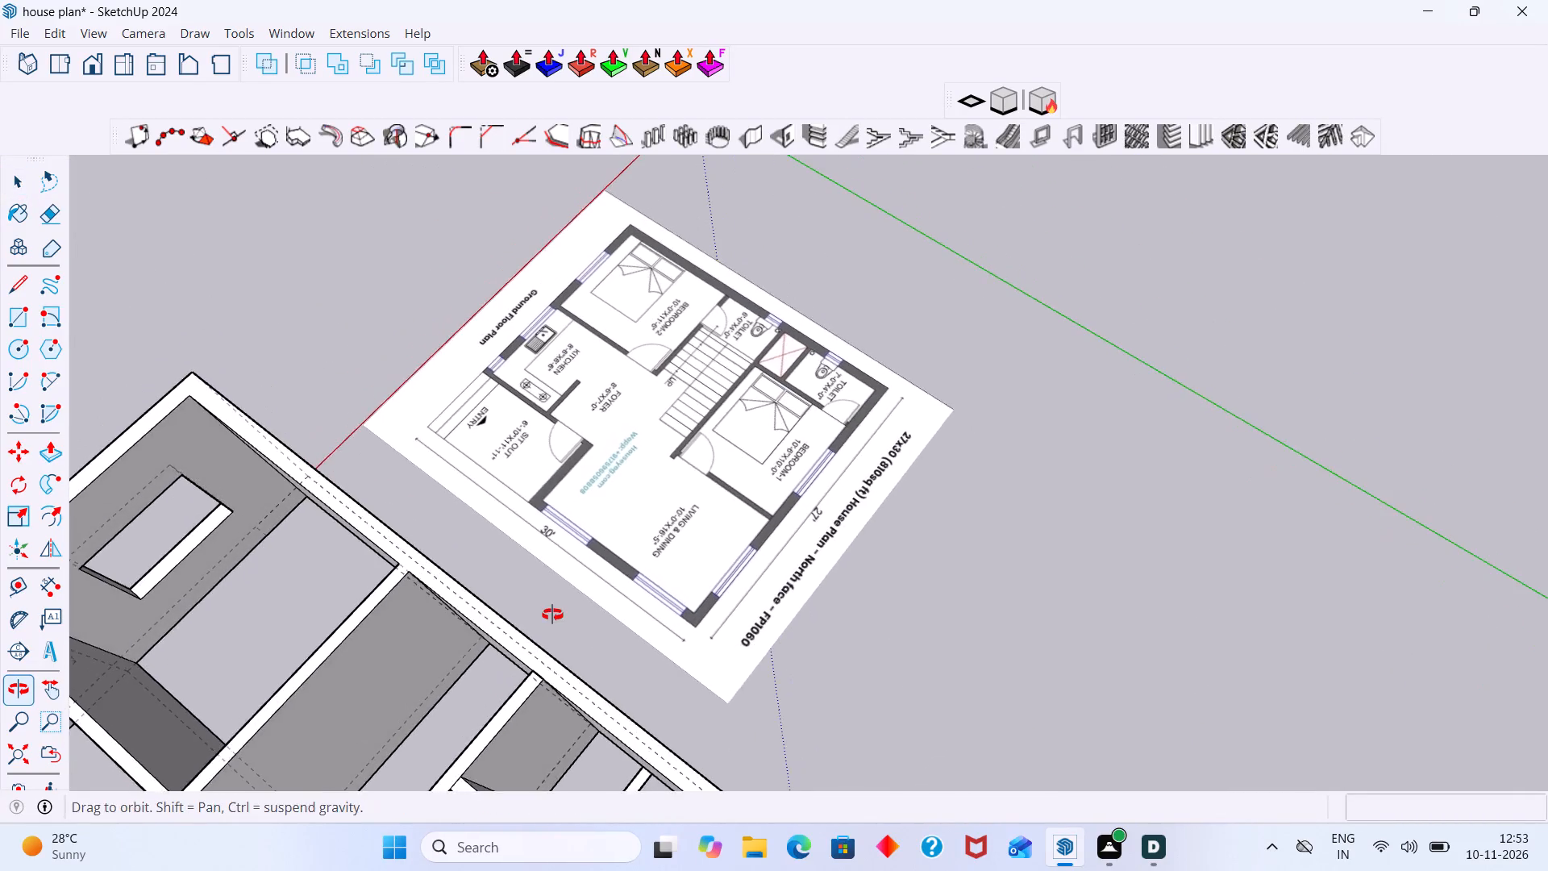
pyautogui.moveTo(552, 615); pyautogui.dragTo(553, 614, button='middle')
pyautogui.scroll(-2, 530, 616)
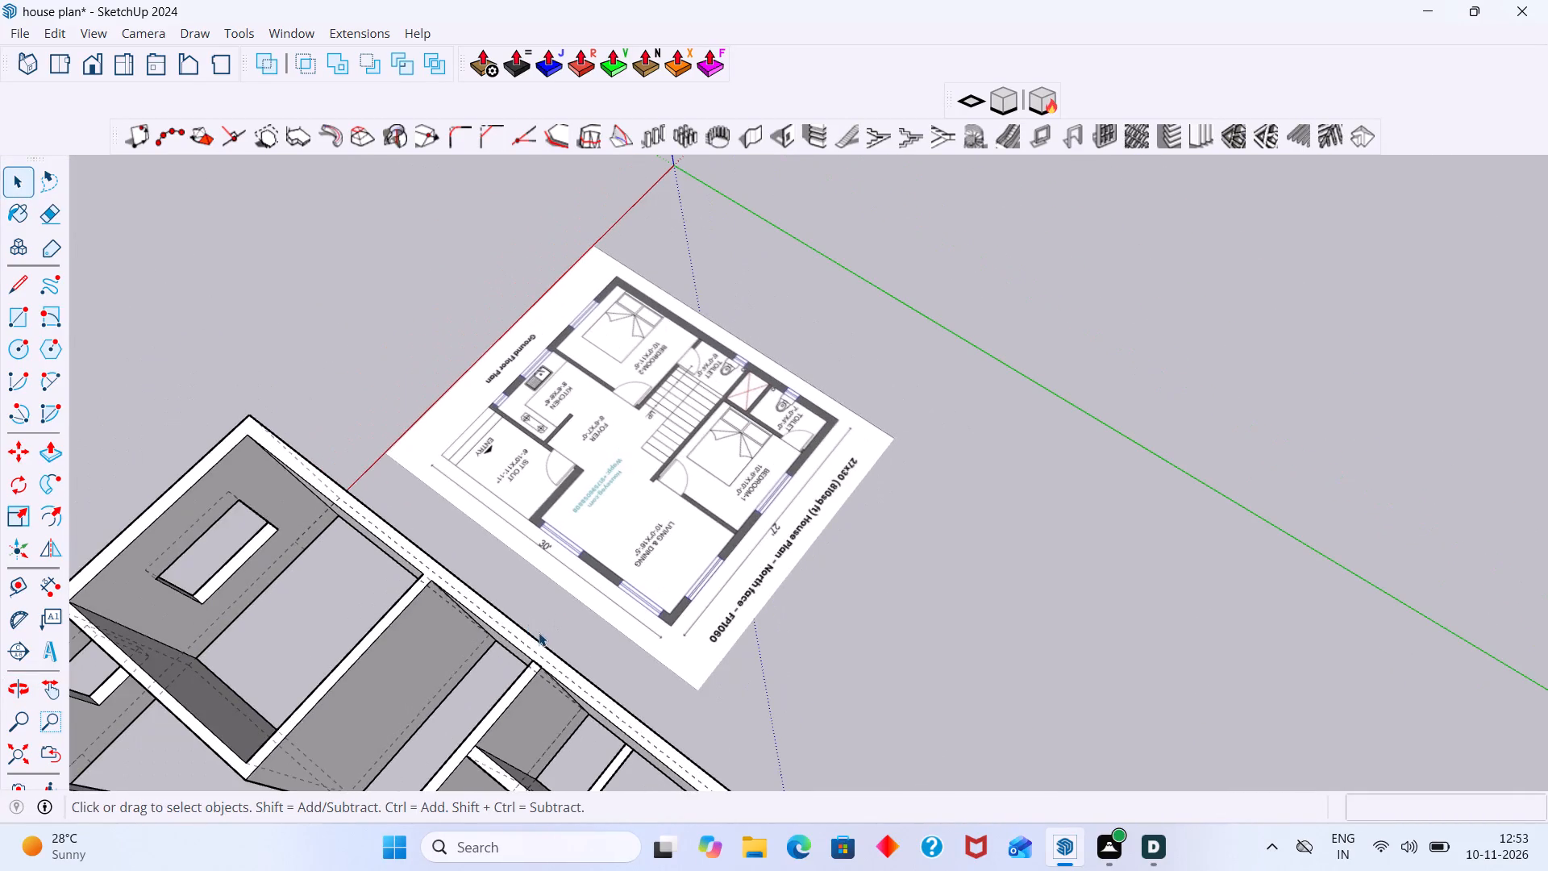
pyautogui.keyDown('shift'); pyautogui.moveTo(544, 639); pyautogui.dragTo(623, 573, button='middle'); pyautogui.keyUp('shift')
pyautogui.scroll(3, 776, 340)
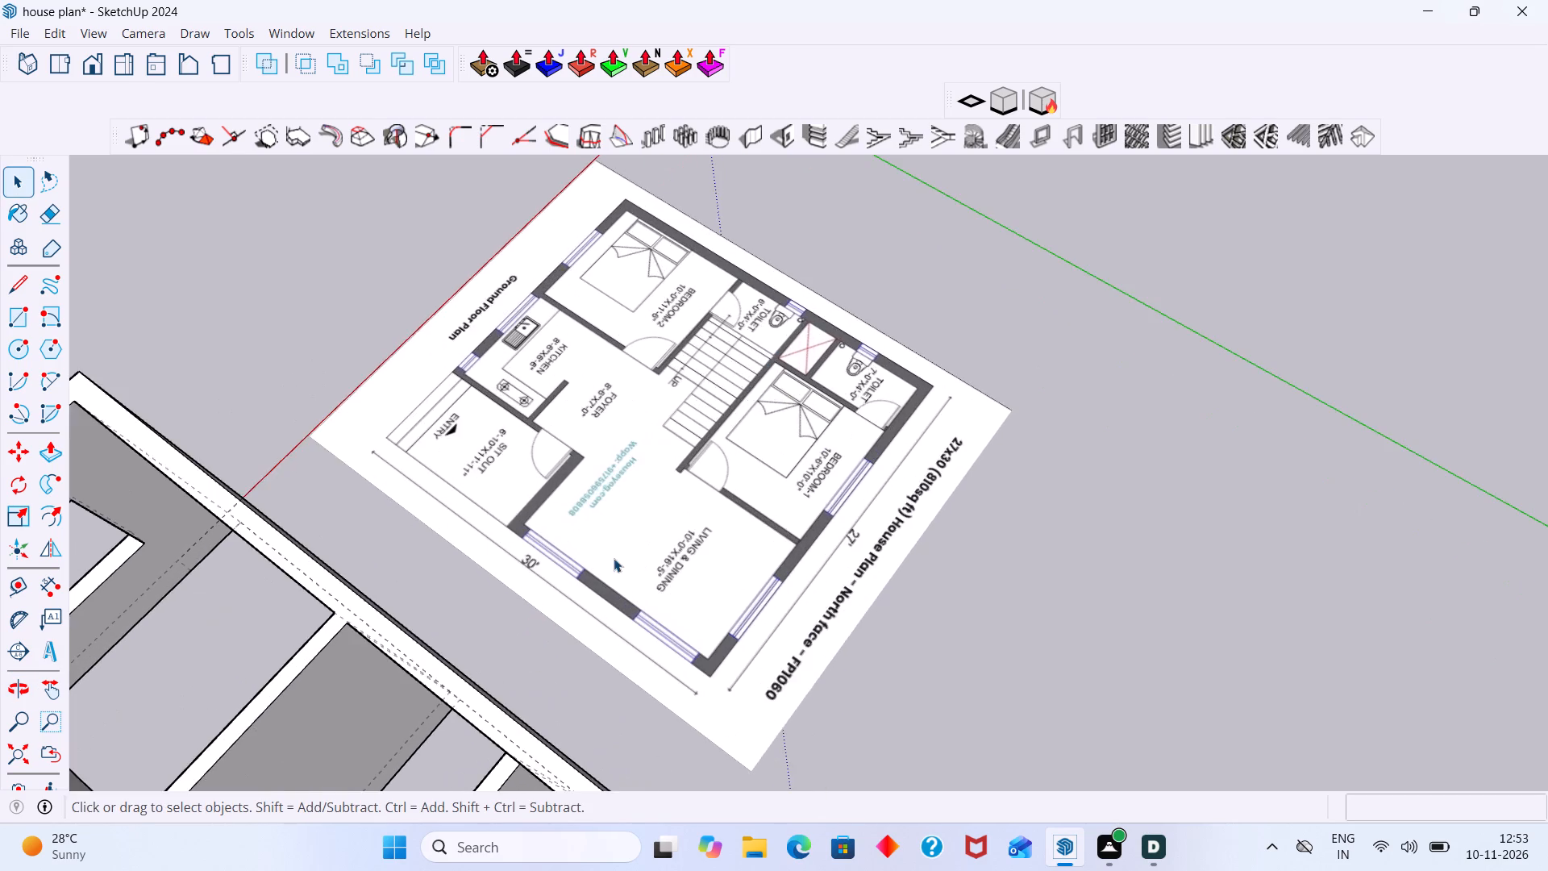
pyautogui.scroll(-5, 614, 565)
pyautogui.keyDown('shift'); pyautogui.moveTo(595, 591); pyautogui.dragTo(660, 572, button='middle'); pyautogui.keyUp('shift')
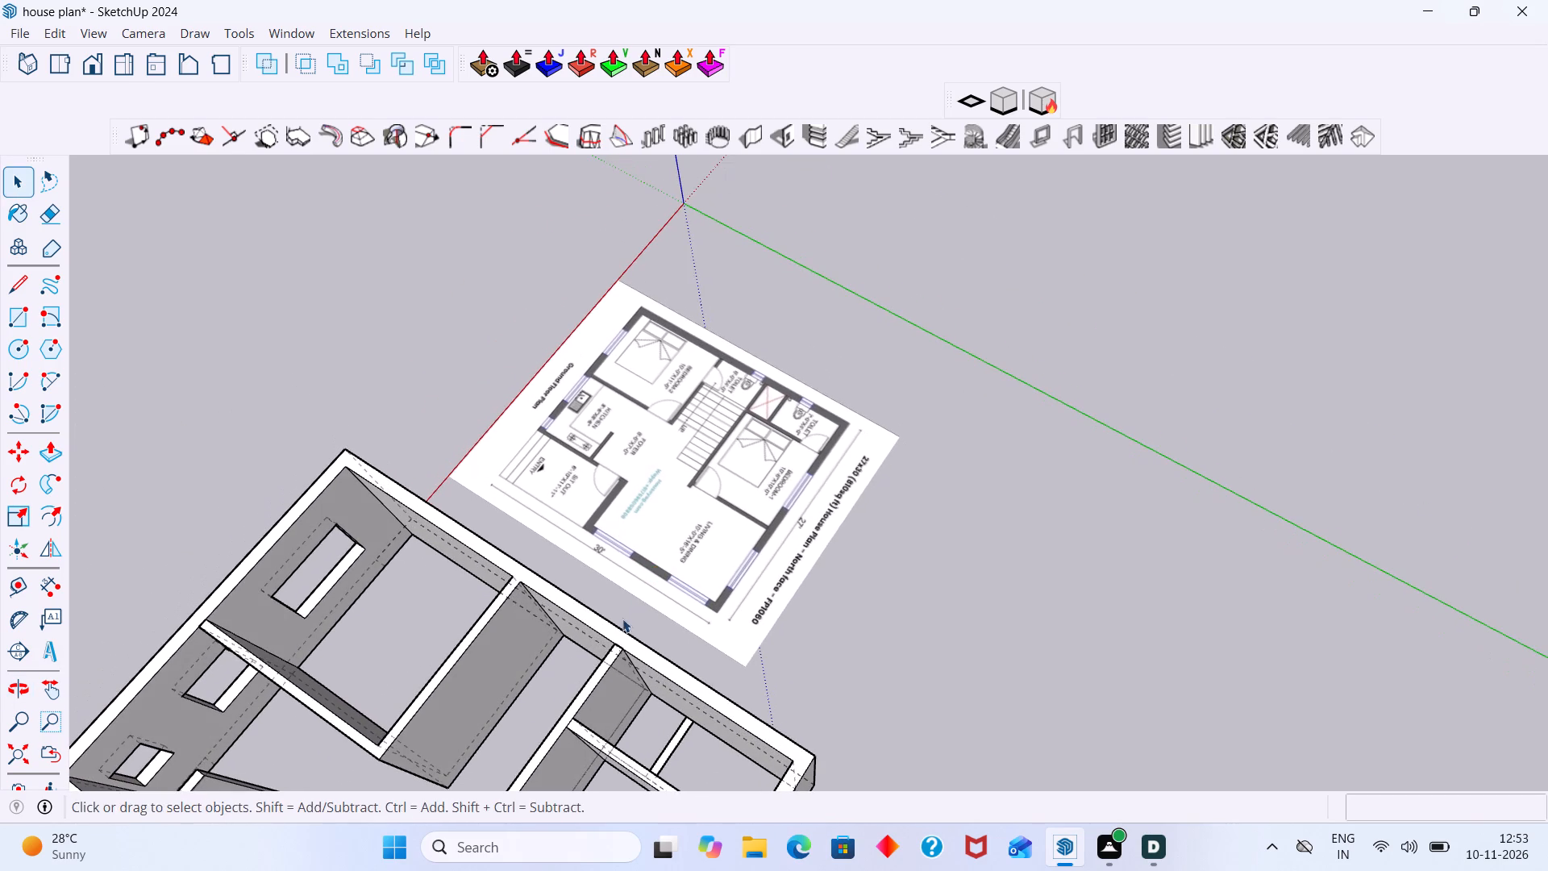
pyautogui.moveTo(642, 585); pyautogui.dragTo(752, 437, button='middle')
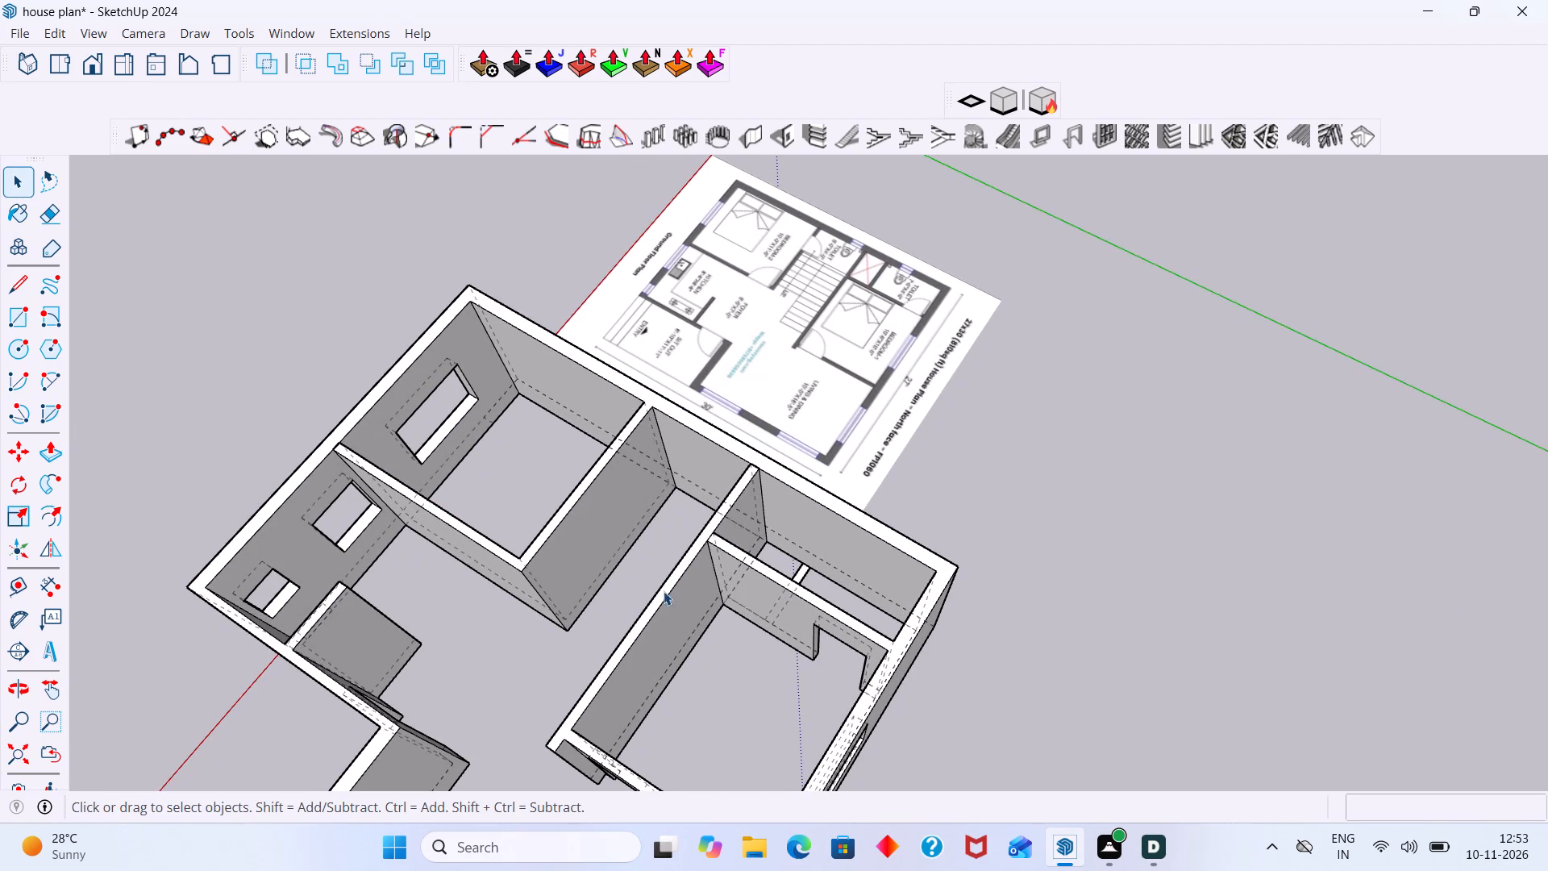
pyautogui.moveTo(689, 577); pyautogui.dragTo(715, 586, button='middle')
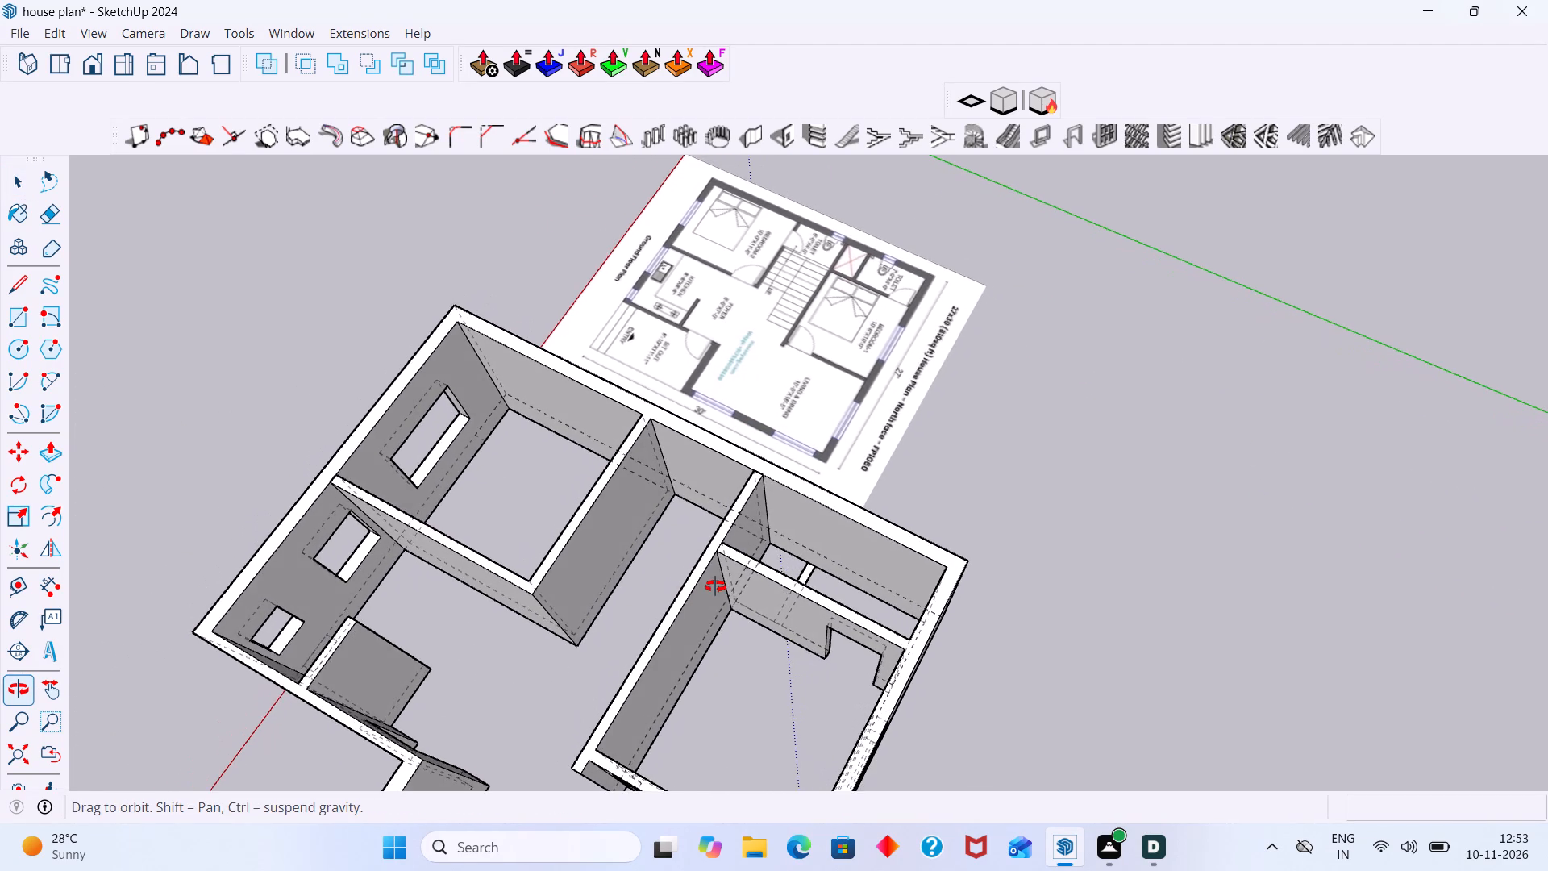
pyautogui.moveTo(715, 586); pyautogui.dragTo(722, 582, button='middle')
pyautogui.scroll(7, 831, 252)
pyautogui.scroll(-8, 799, 356)
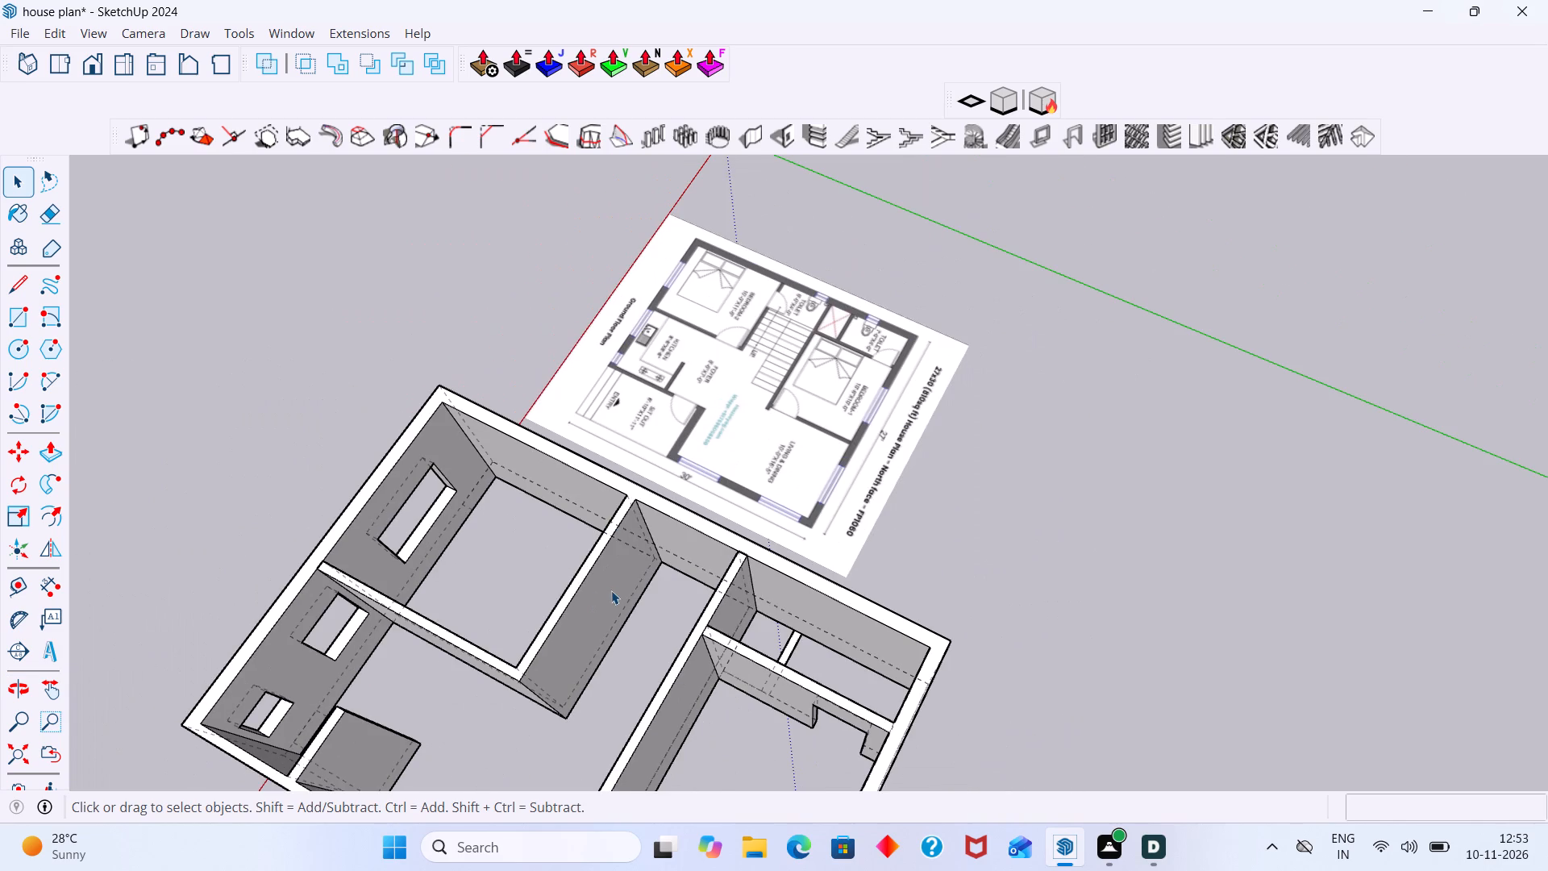
# Examine the Bedroom-2 wall facing the kitchen and foyer, where the plan places the bedroom door.
pyautogui.moveTo(611, 586); pyautogui.dragTo(575, 535, button='middle')
pyautogui.moveTo(535, 663); pyautogui.dragTo(549, 594, button='middle')
pyautogui.moveTo(514, 680); pyautogui.dragTo(613, 651, button='middle')
pyautogui.moveTo(510, 677); pyautogui.dragTo(632, 716, button='middle')
pyautogui.scroll(10, 627, 715)
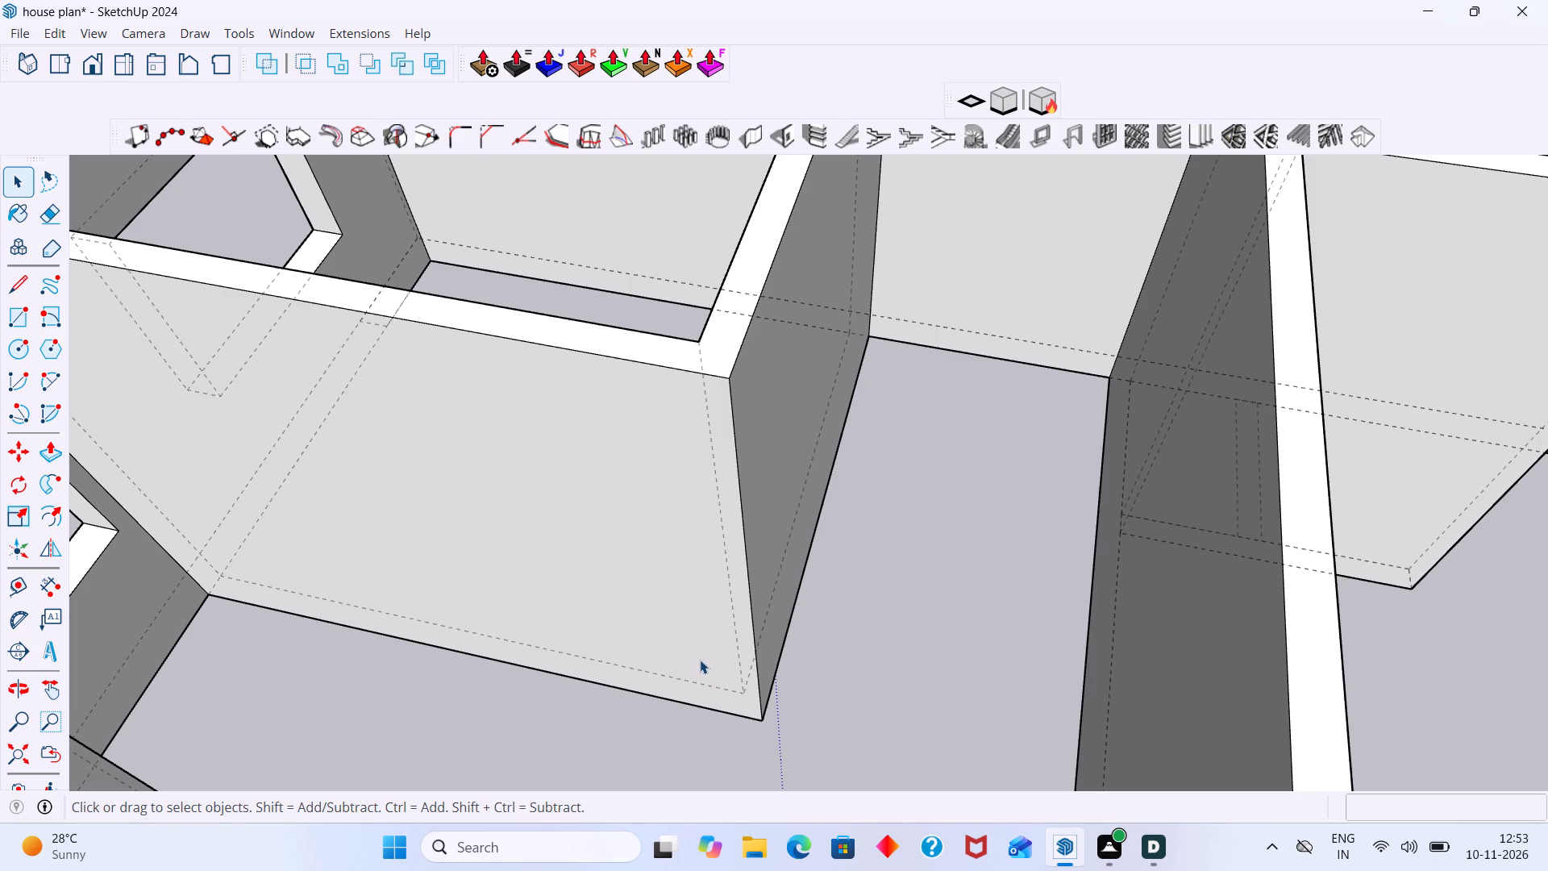
pyautogui.scroll(-10, 692, 661)
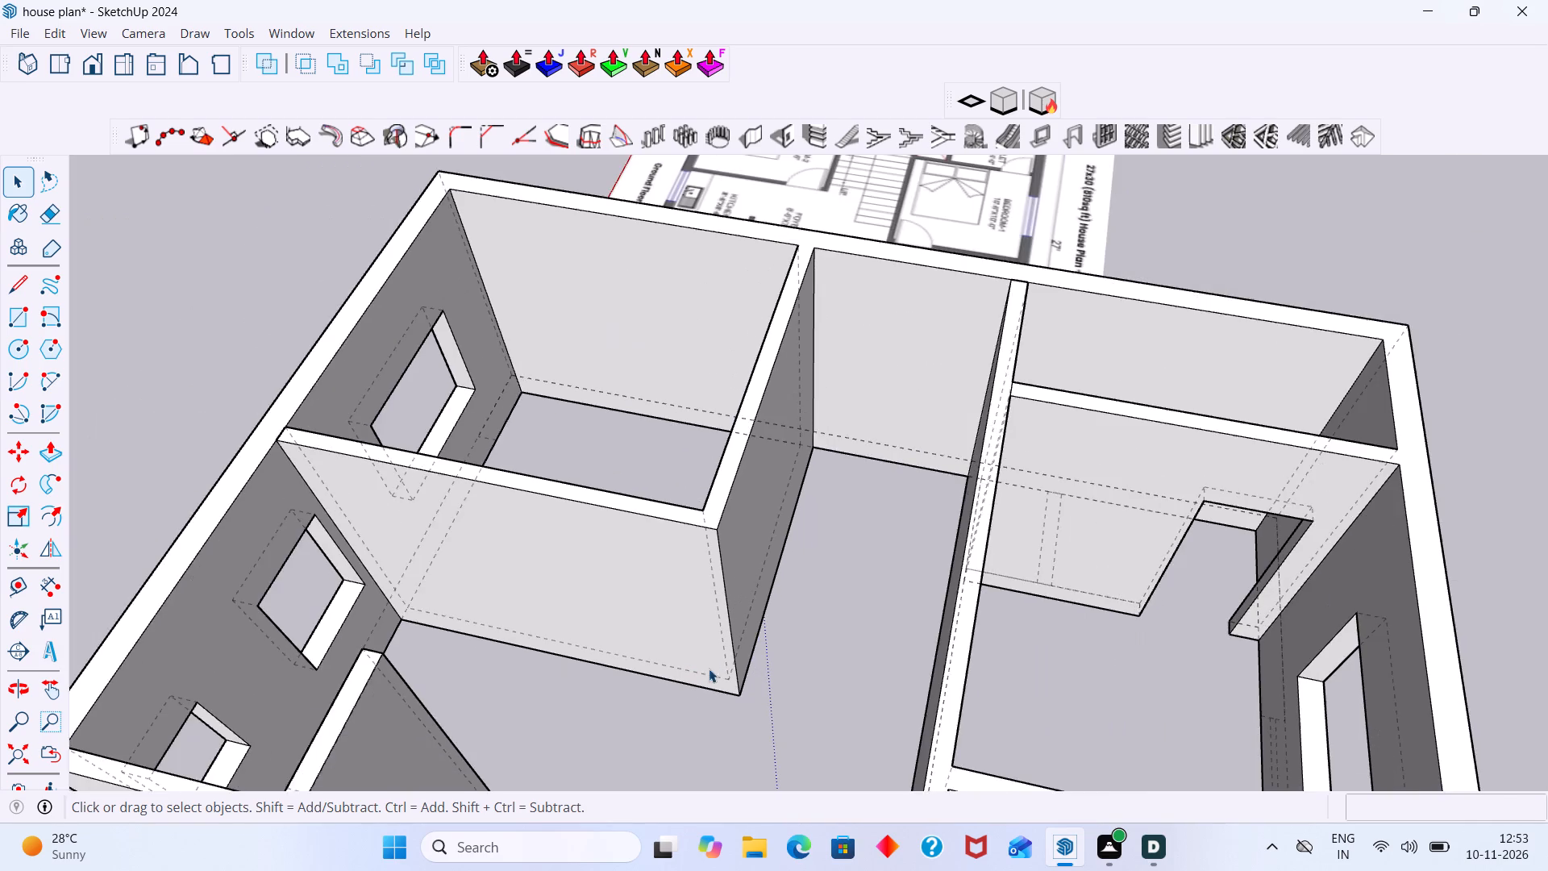
pyautogui.moveTo(698, 661); pyautogui.dragTo(715, 659, button='middle')
pyautogui.scroll(-3, 710, 639)
pyautogui.scroll(3, 839, 310)
pyautogui.scroll(-6, 752, 329)
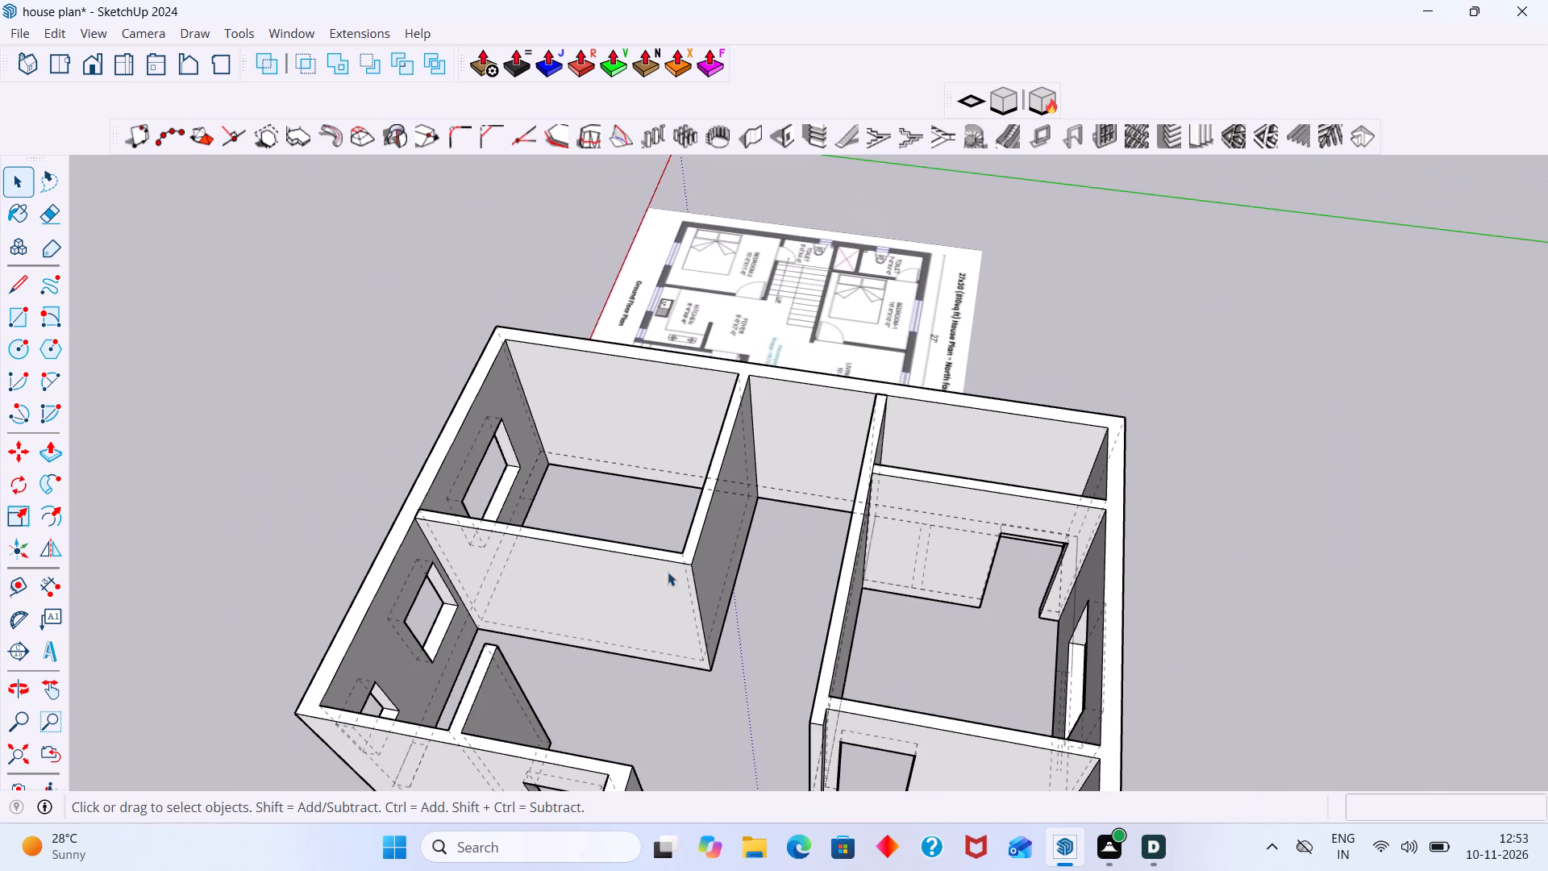
pyautogui.moveTo(631, 639); pyautogui.dragTo(726, 640, button='middle')
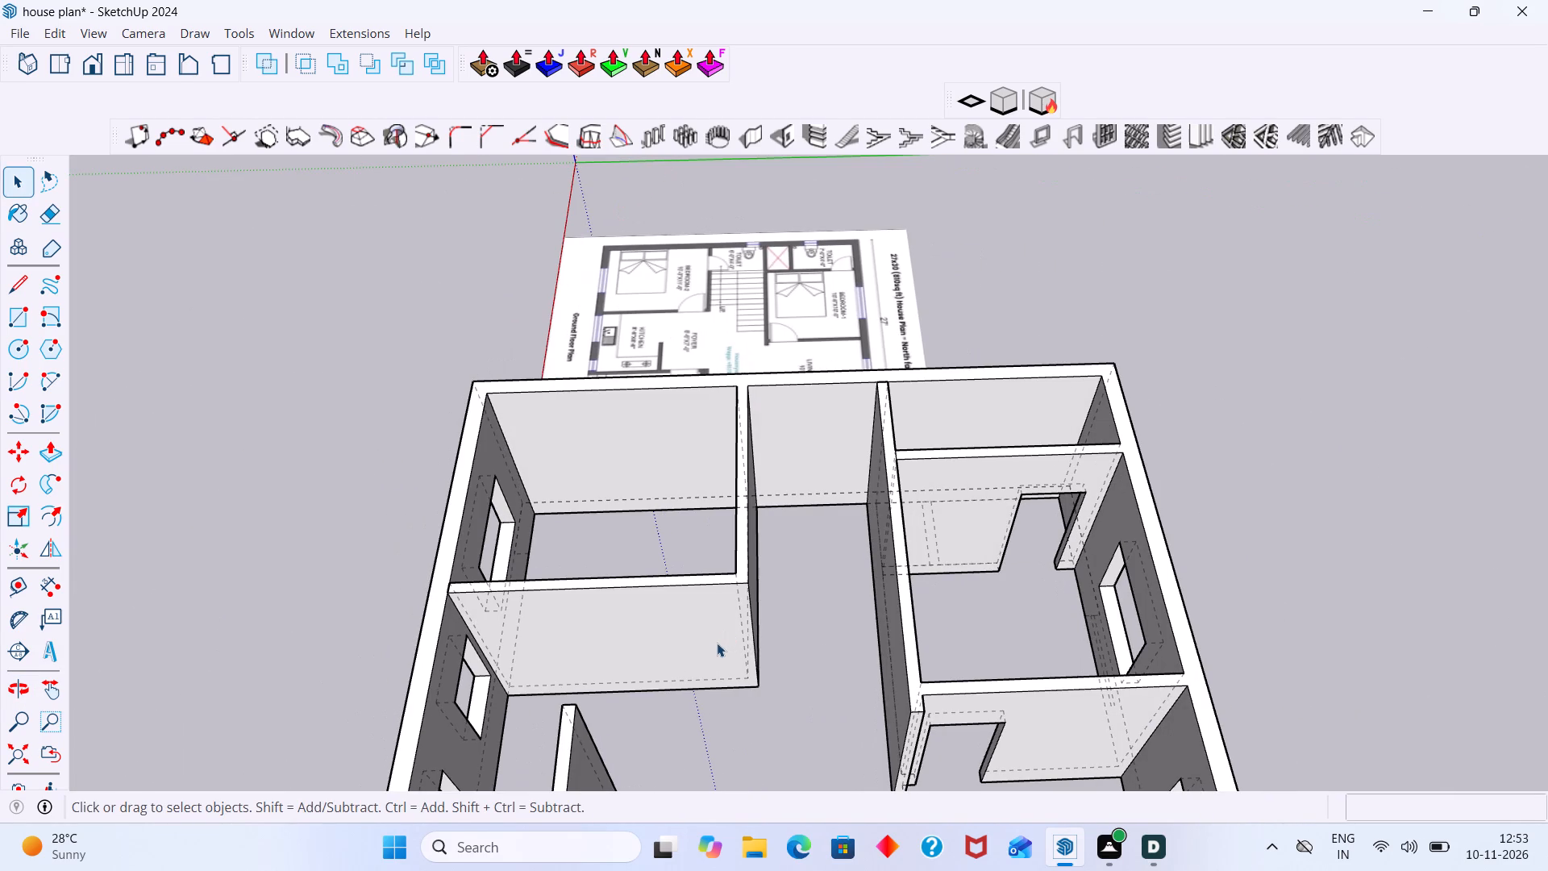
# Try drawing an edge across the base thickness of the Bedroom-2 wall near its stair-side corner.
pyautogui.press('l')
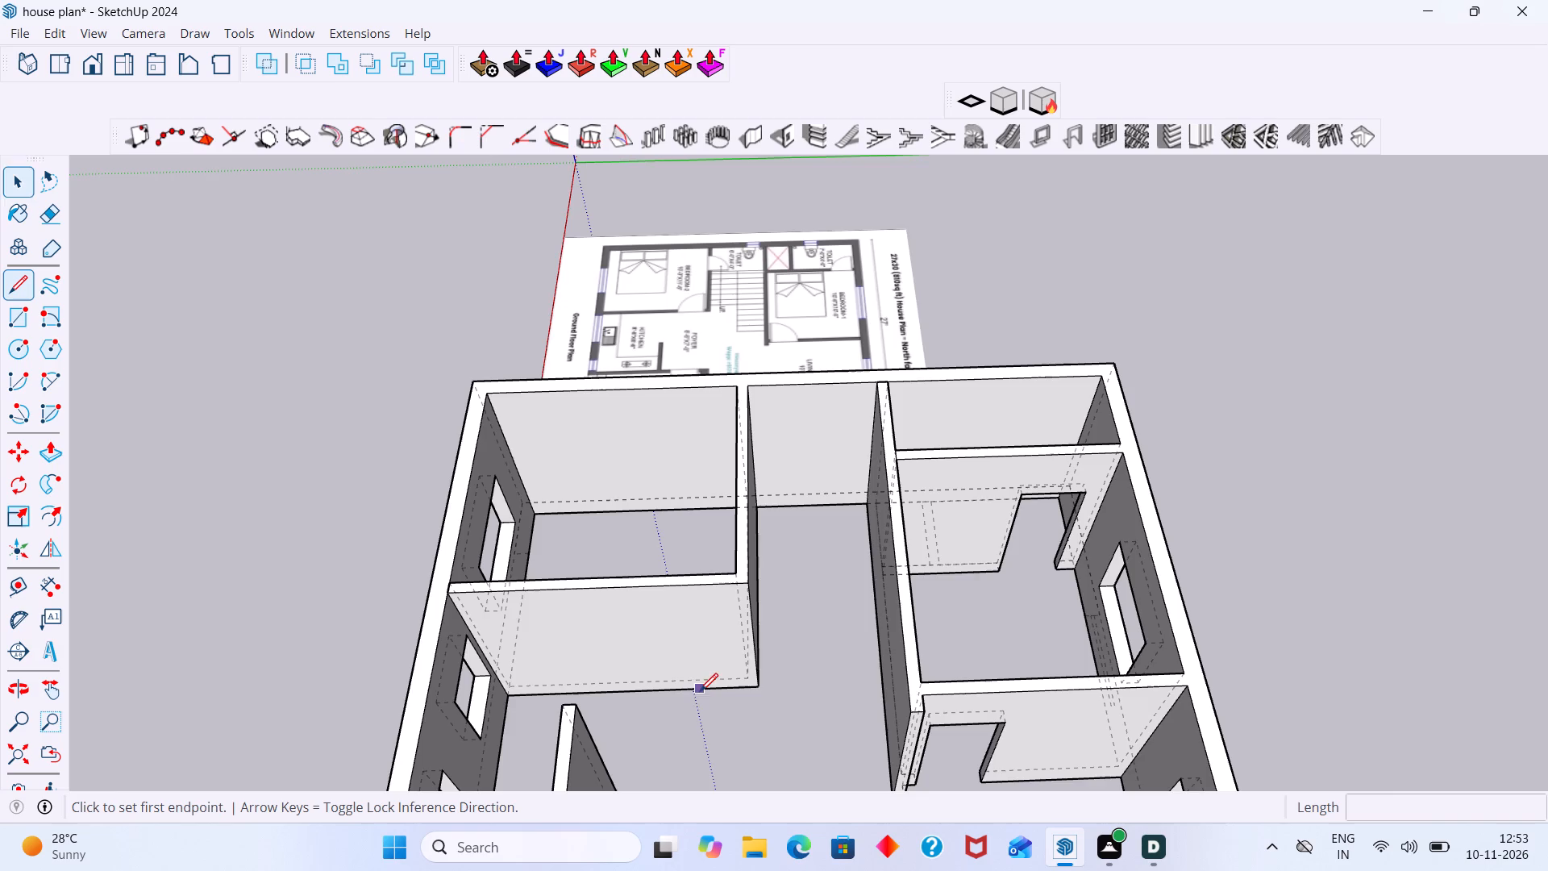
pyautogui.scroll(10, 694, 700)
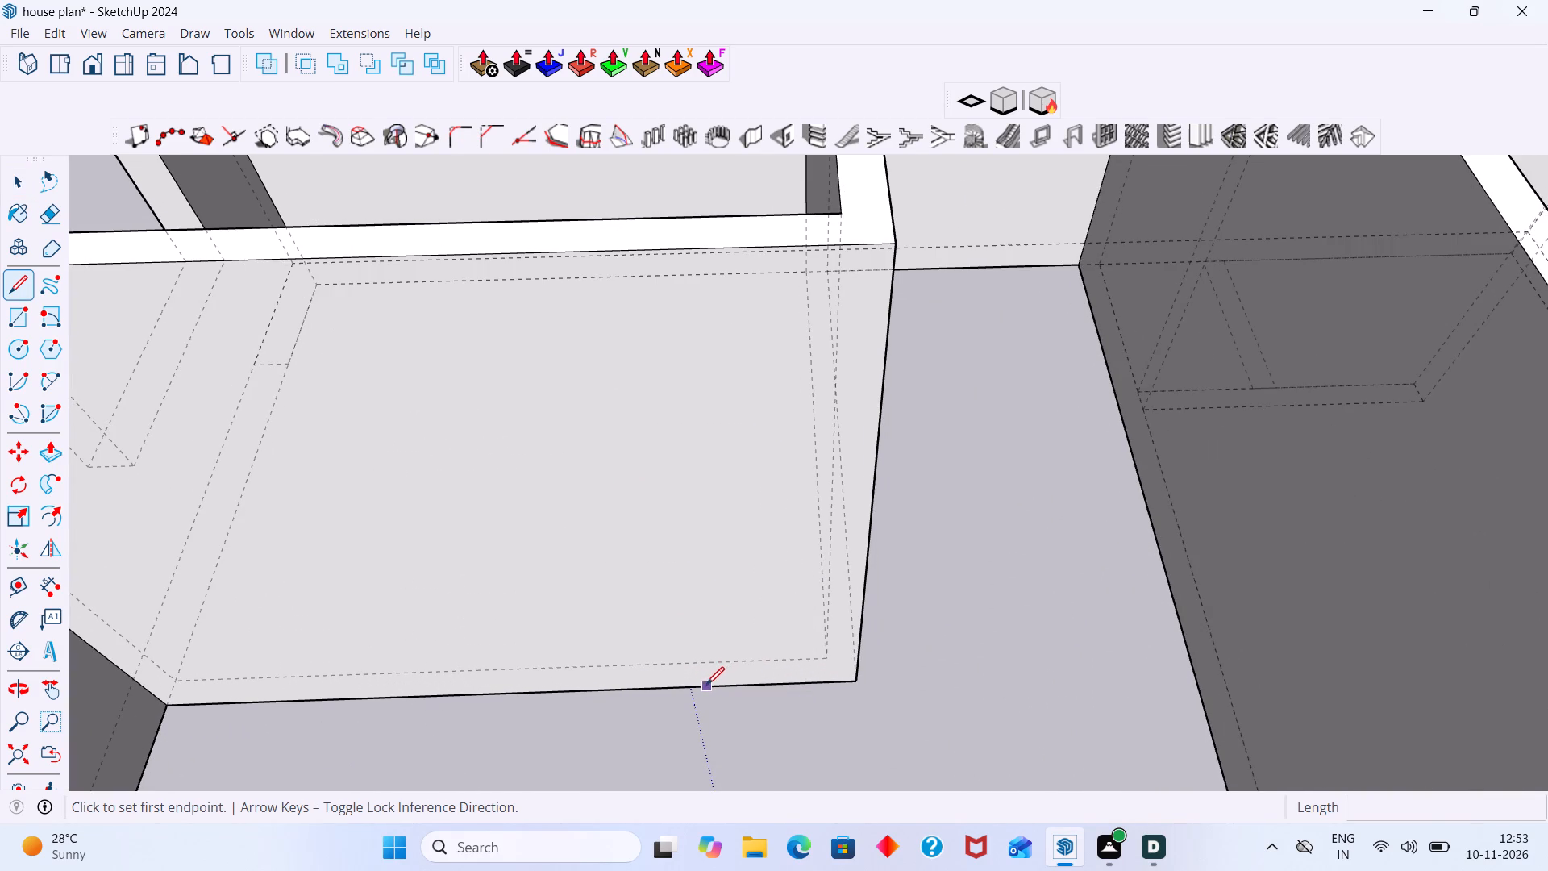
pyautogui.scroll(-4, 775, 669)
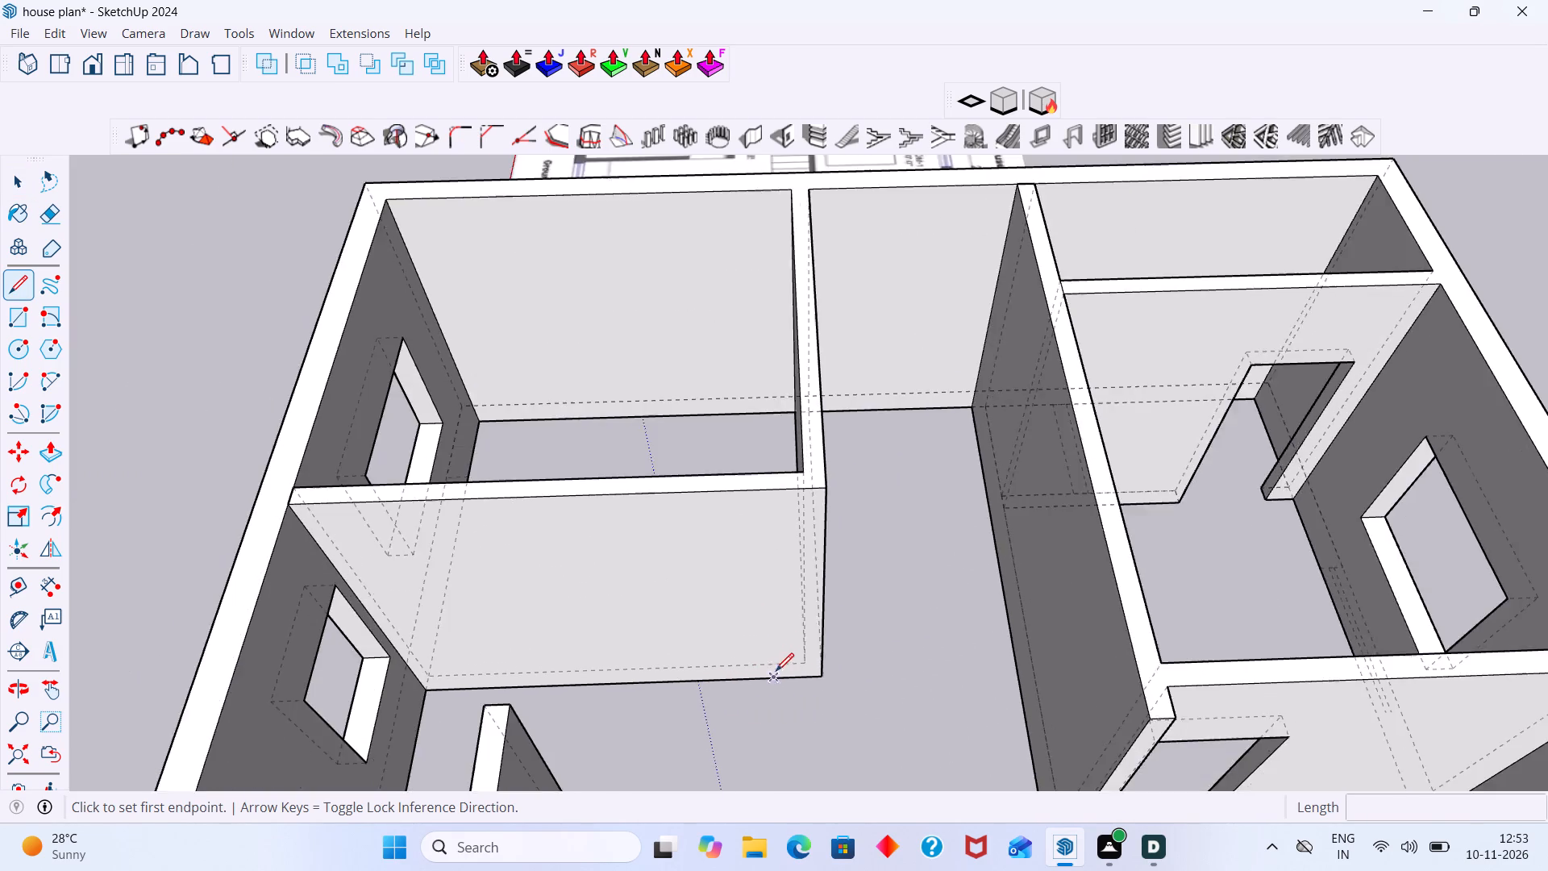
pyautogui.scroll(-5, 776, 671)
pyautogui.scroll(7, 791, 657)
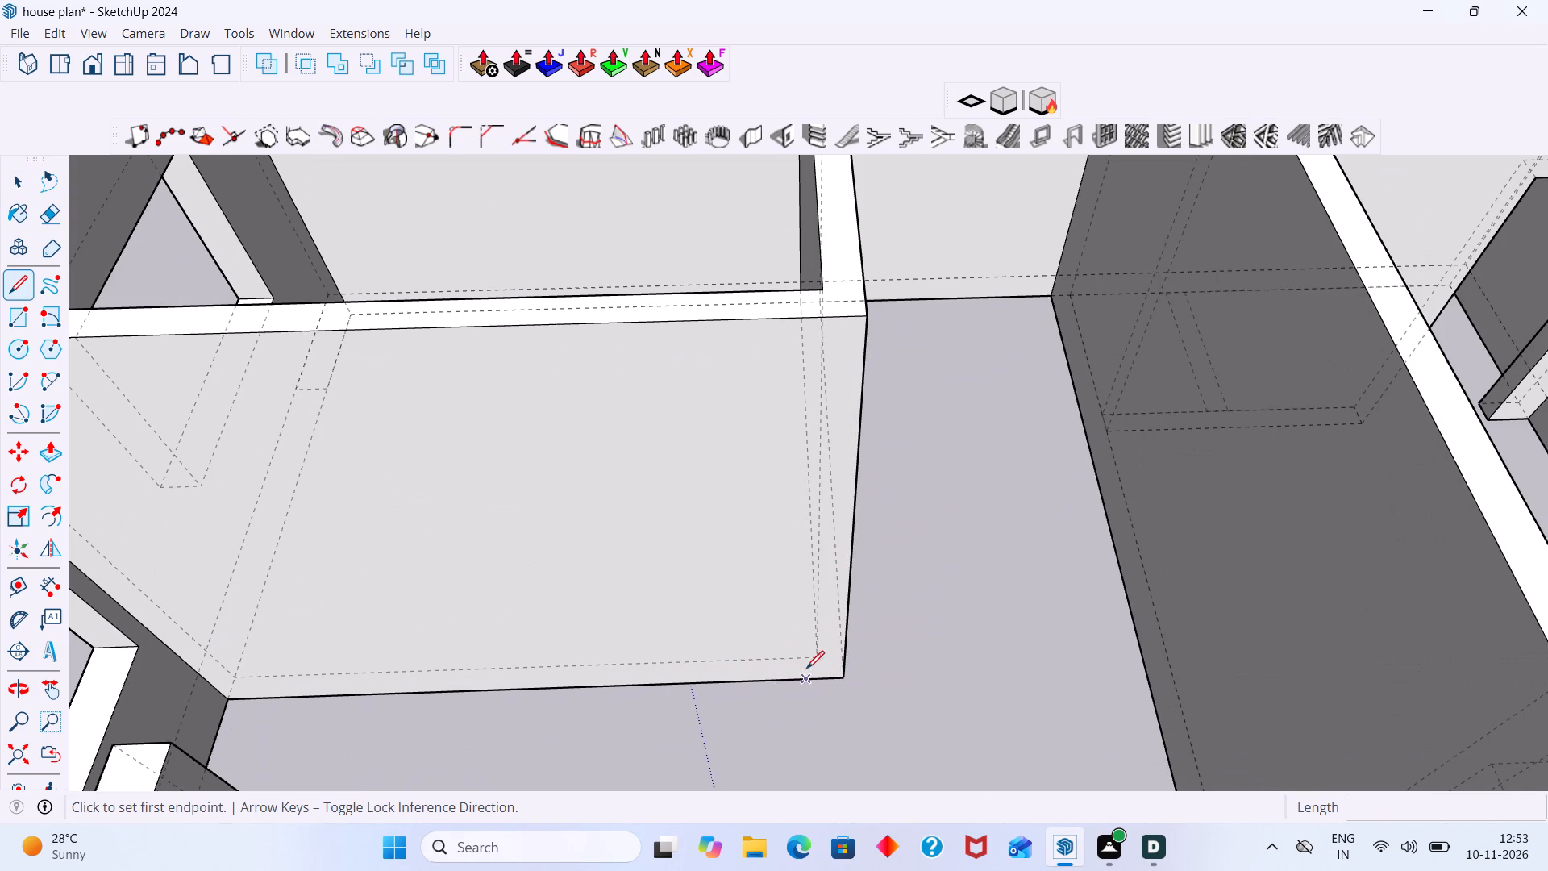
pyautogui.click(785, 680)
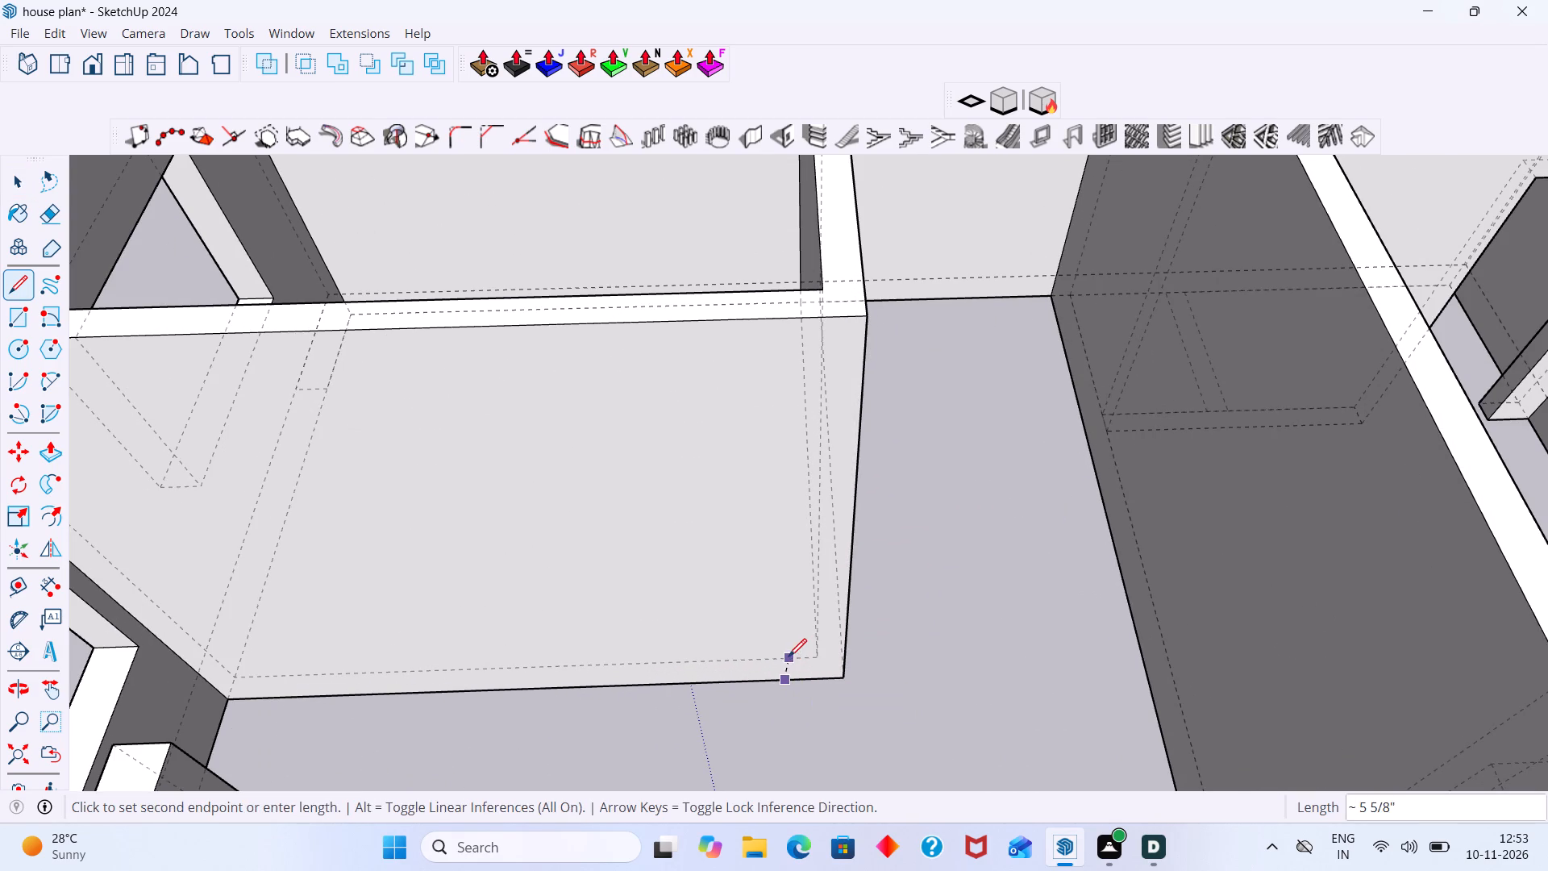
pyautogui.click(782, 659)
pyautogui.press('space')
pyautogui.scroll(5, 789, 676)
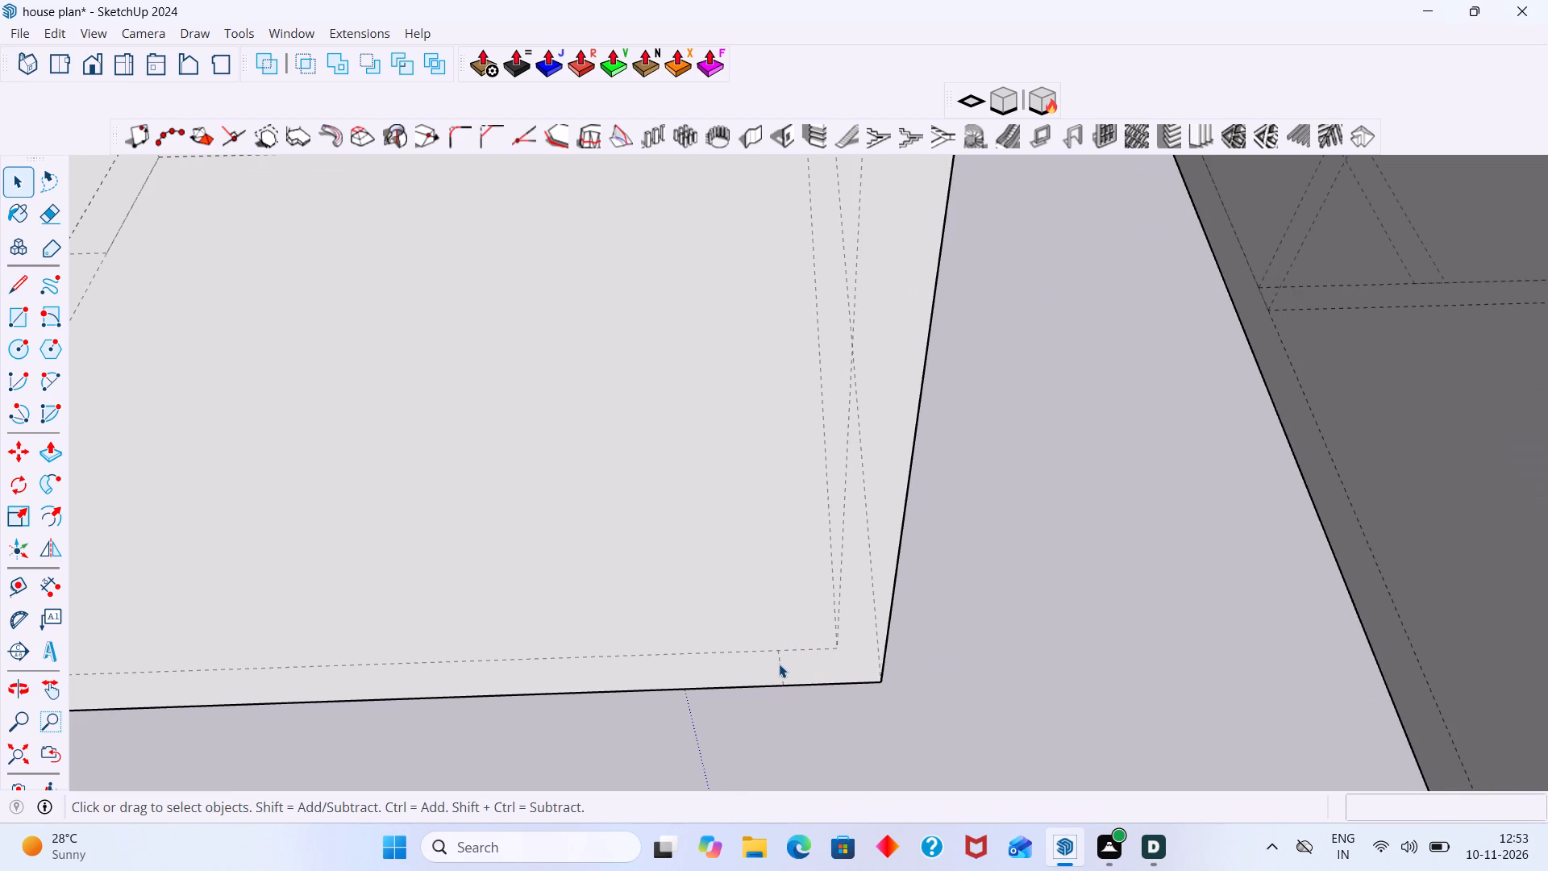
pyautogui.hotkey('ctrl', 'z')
# Draw a 5 1/2" line across the base thickness of the Bedroom-2 wall near its stair-side corner.
pyautogui.press('l')
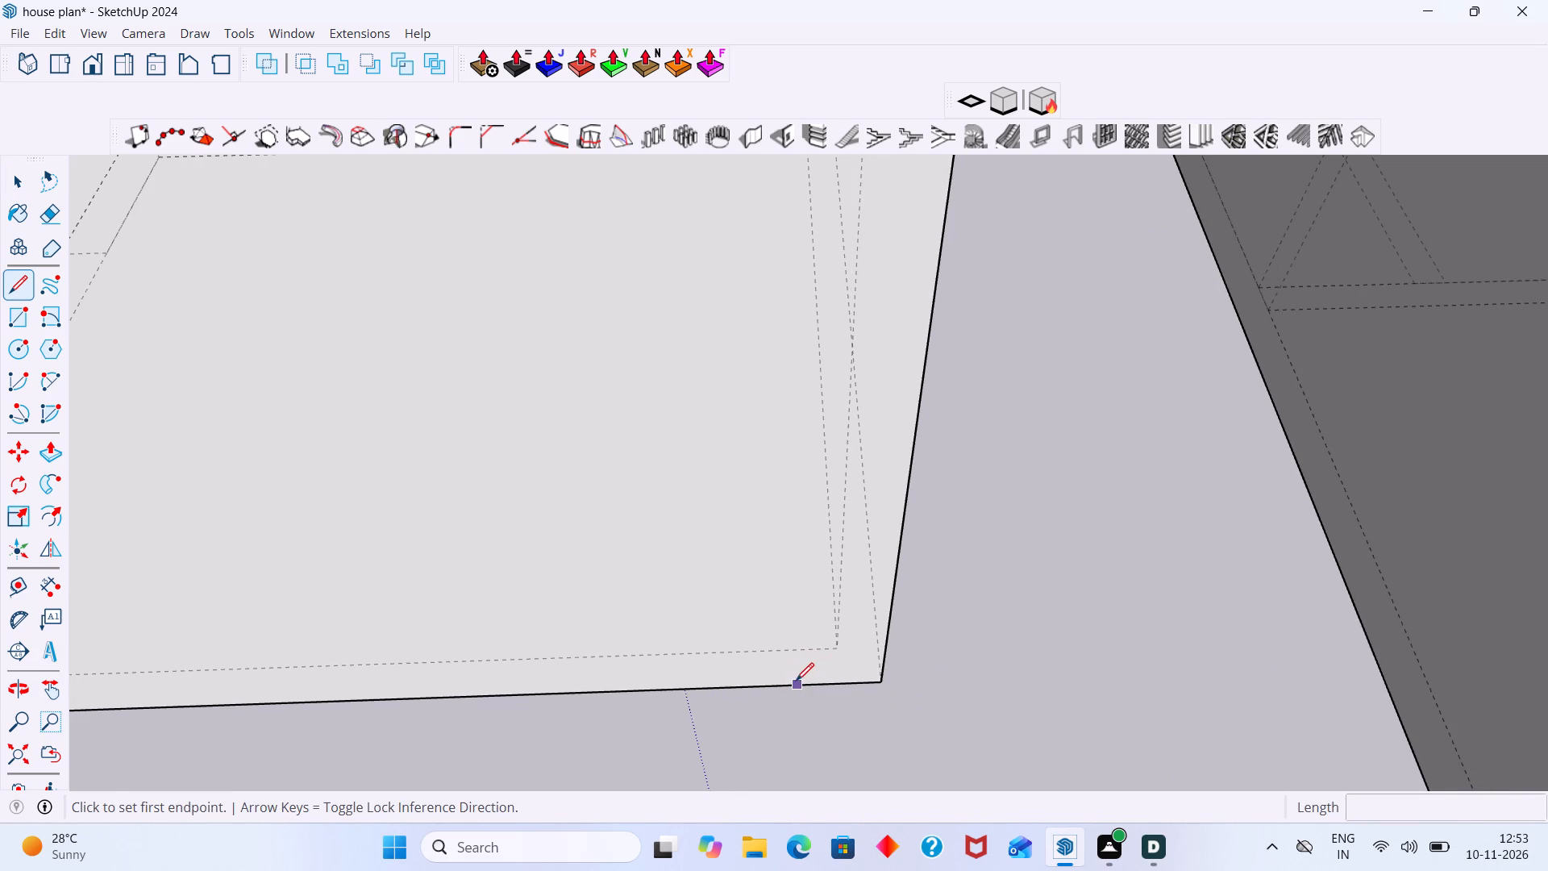
pyautogui.click(791, 681)
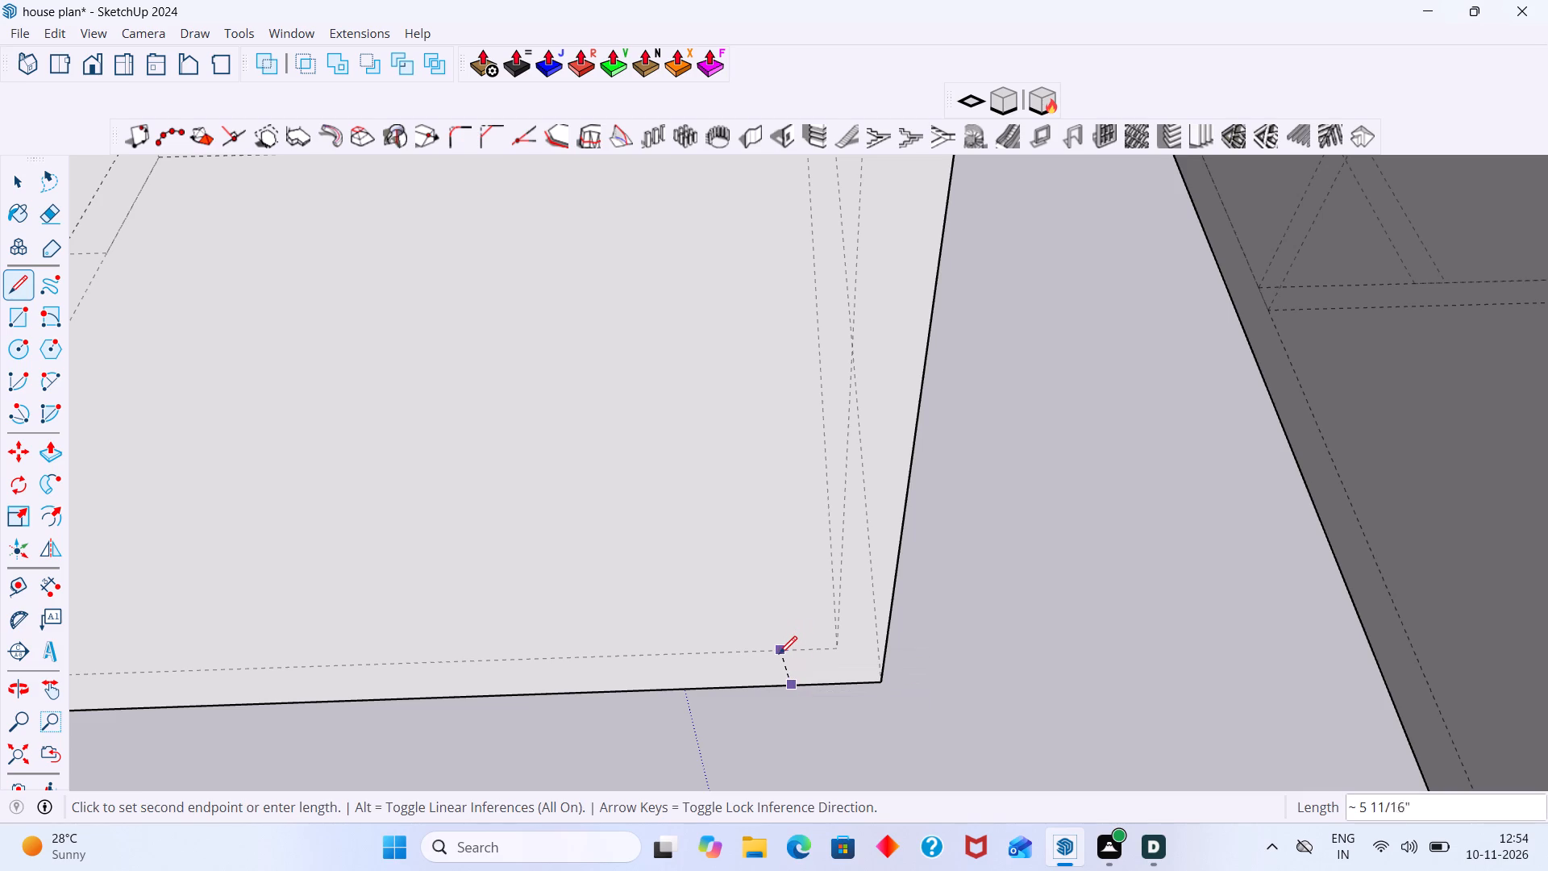
pyautogui.scroll(2, 779, 654)
pyautogui.press('Up')
pyautogui.scroll(2, 796, 661)
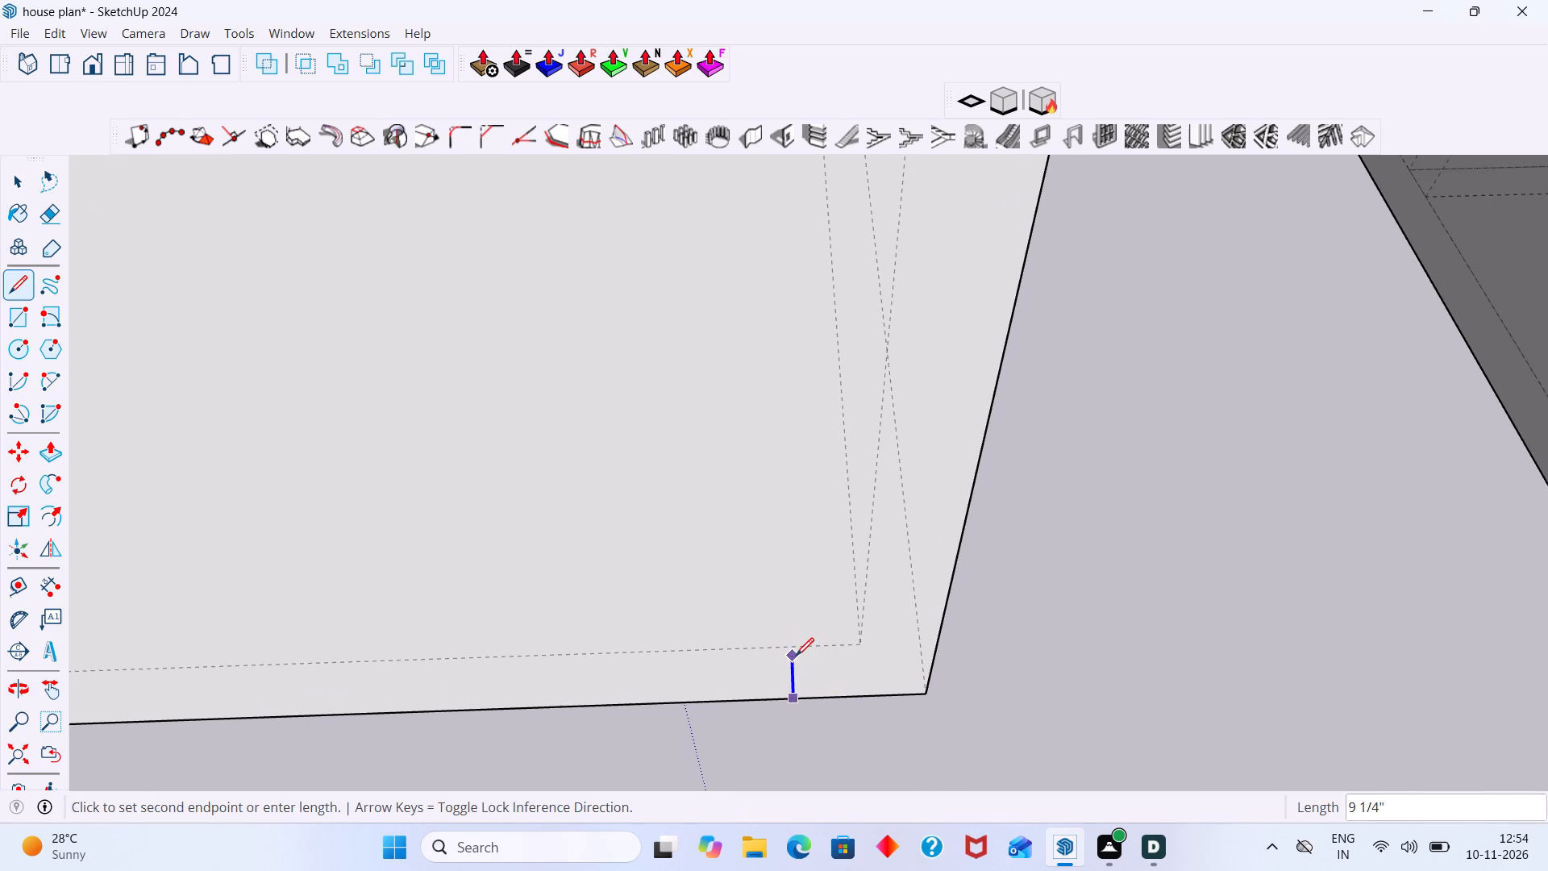
pyautogui.press('Up')
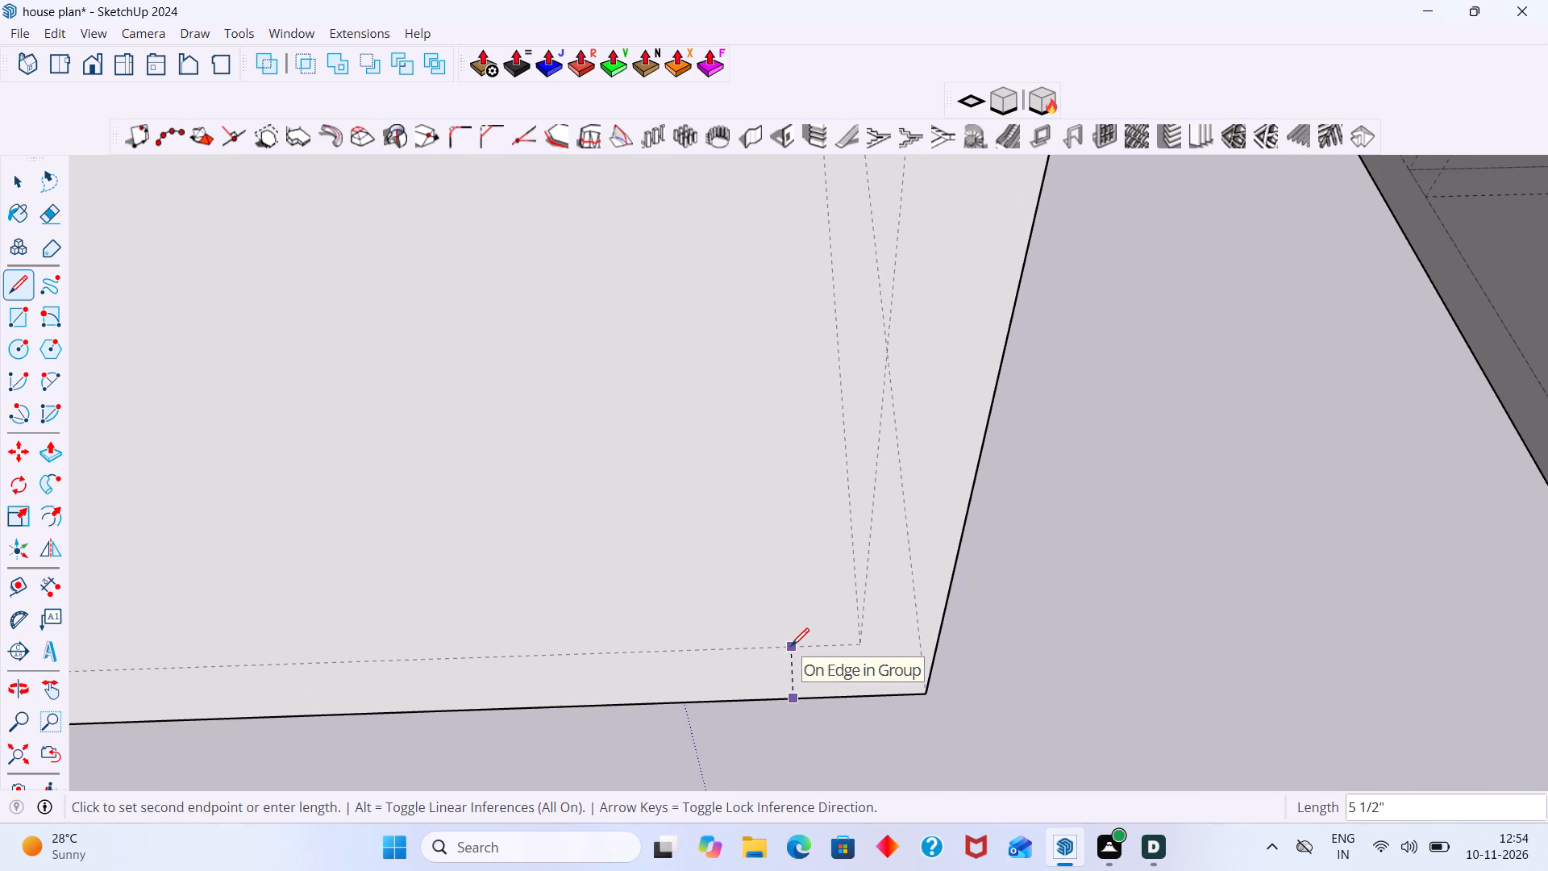
pyautogui.click(791, 646)
pyautogui.press('space')
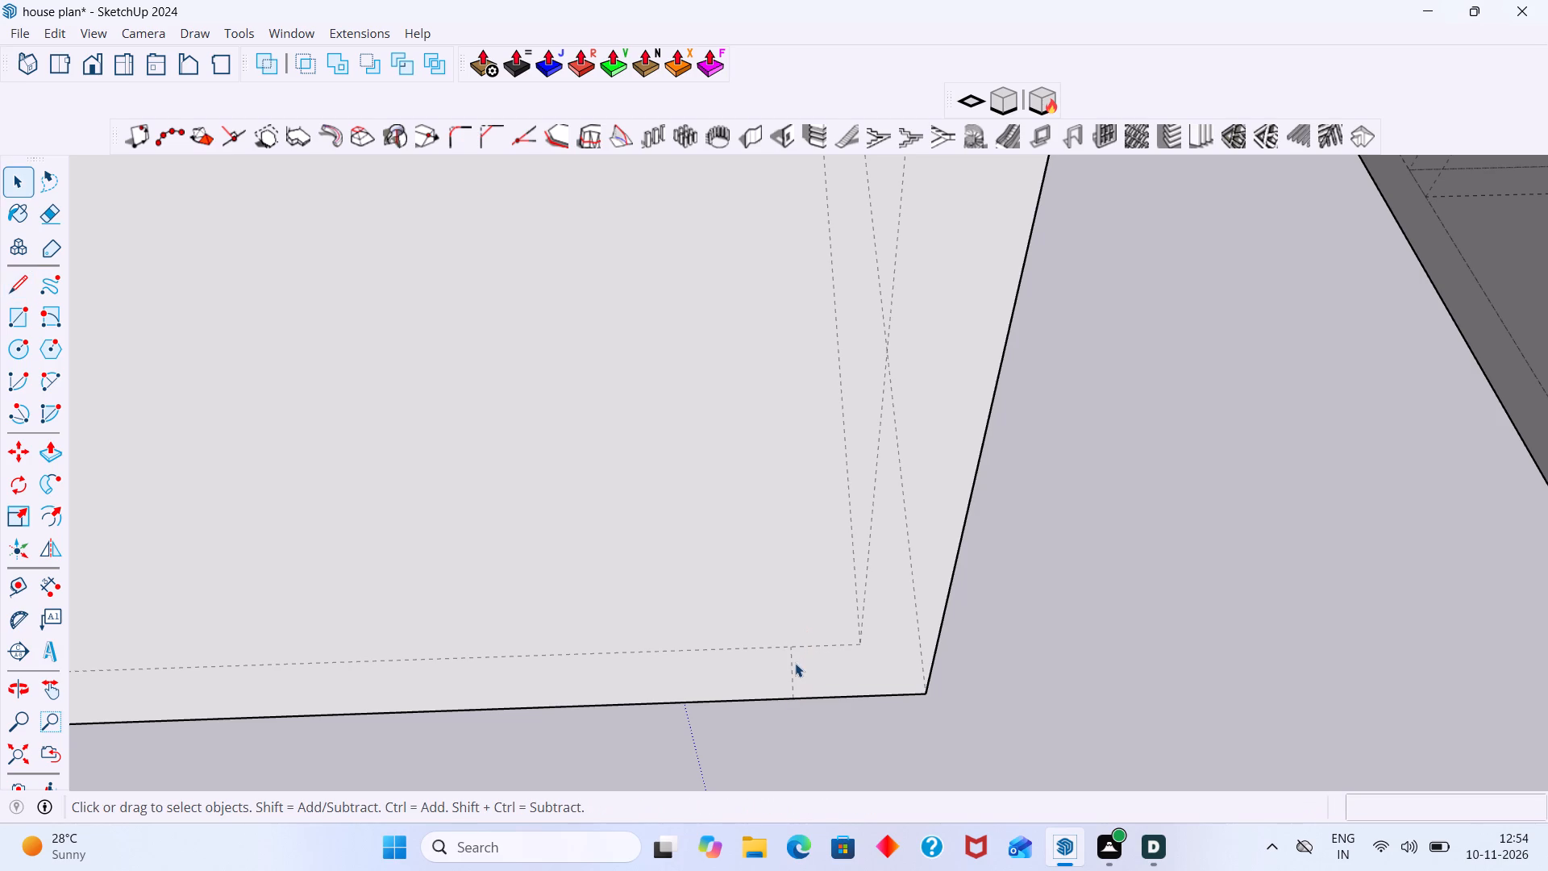
# Copy the line across the Bedroom-2 wall base 3' along the wall, away from the stair-side corner.
pyautogui.click(790, 678)
pyautogui.click(792, 678)
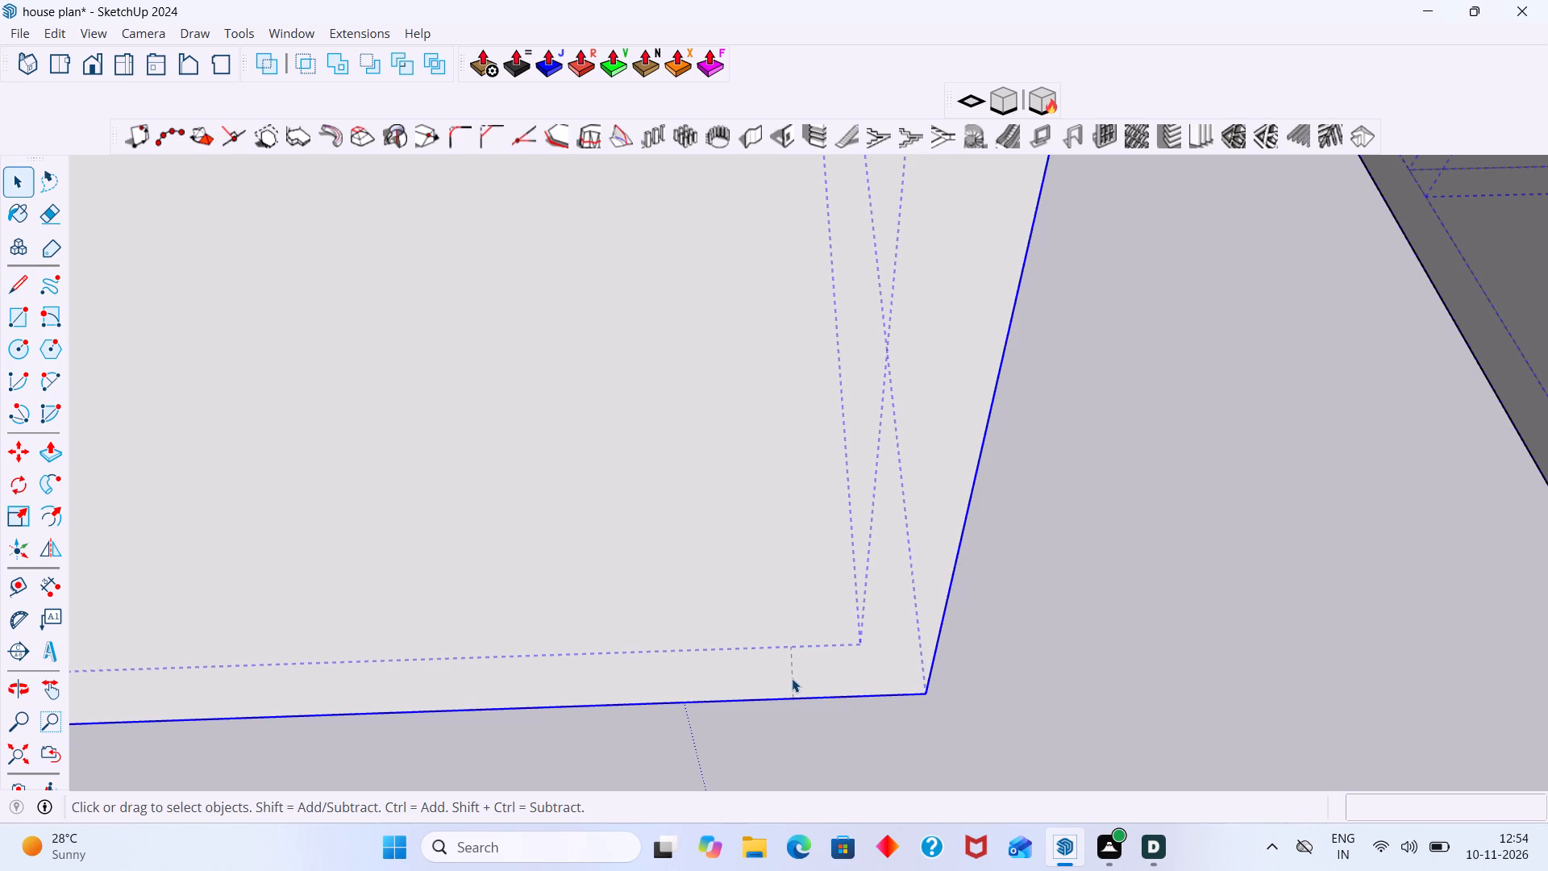
pyautogui.press('m')
pyautogui.click(793, 680)
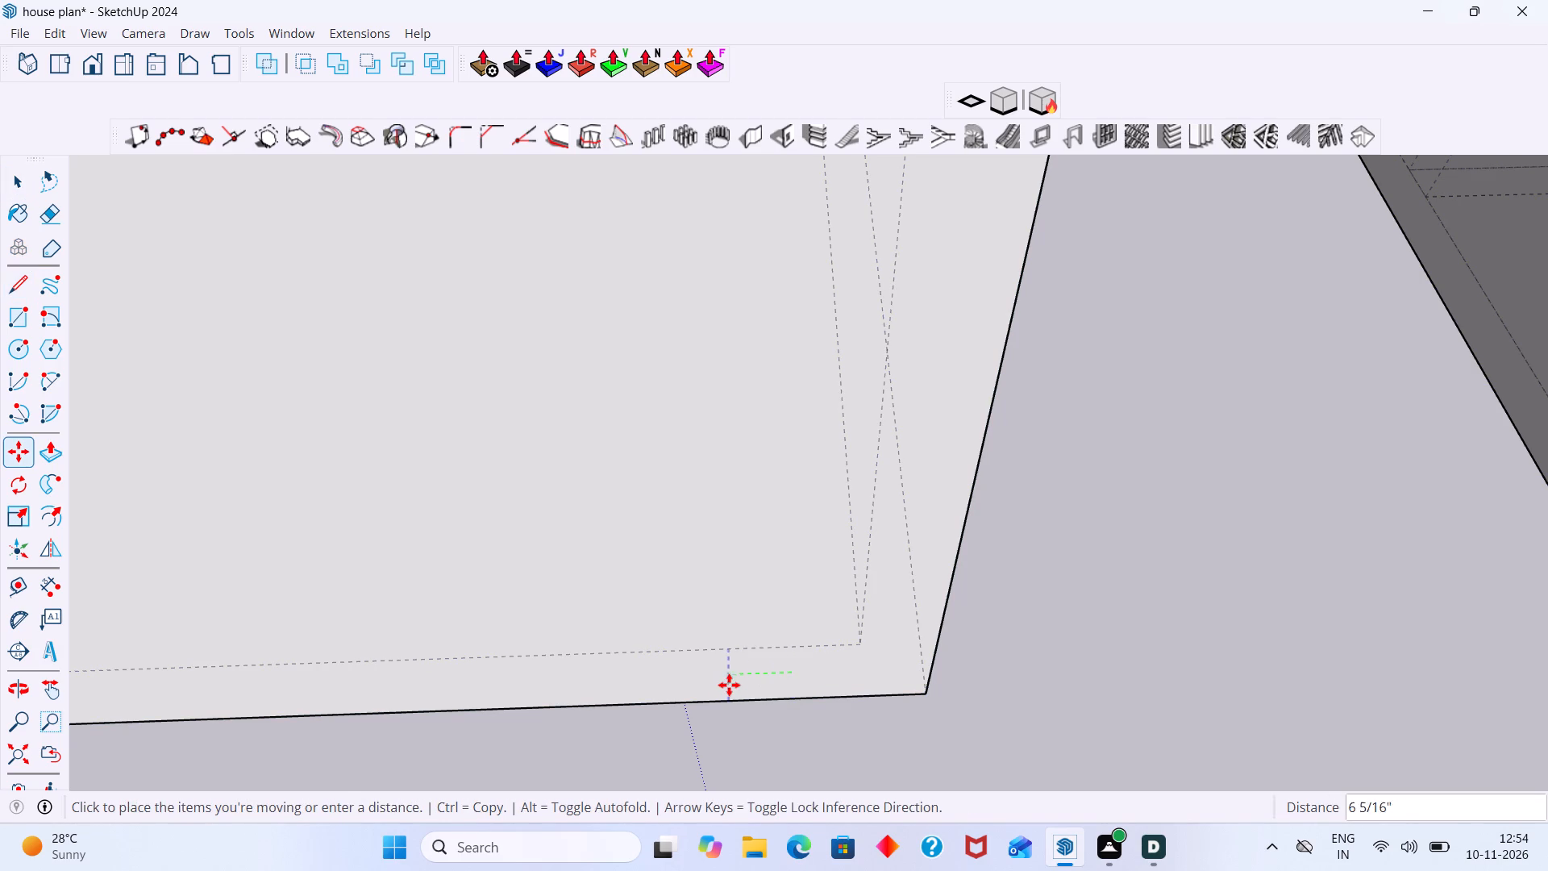
pyautogui.scroll(-6, 644, 689)
pyautogui.keyDown('shift'); pyautogui.moveTo(583, 676); pyautogui.dragTo(610, 675, button='middle'); pyautogui.keyUp('shift')
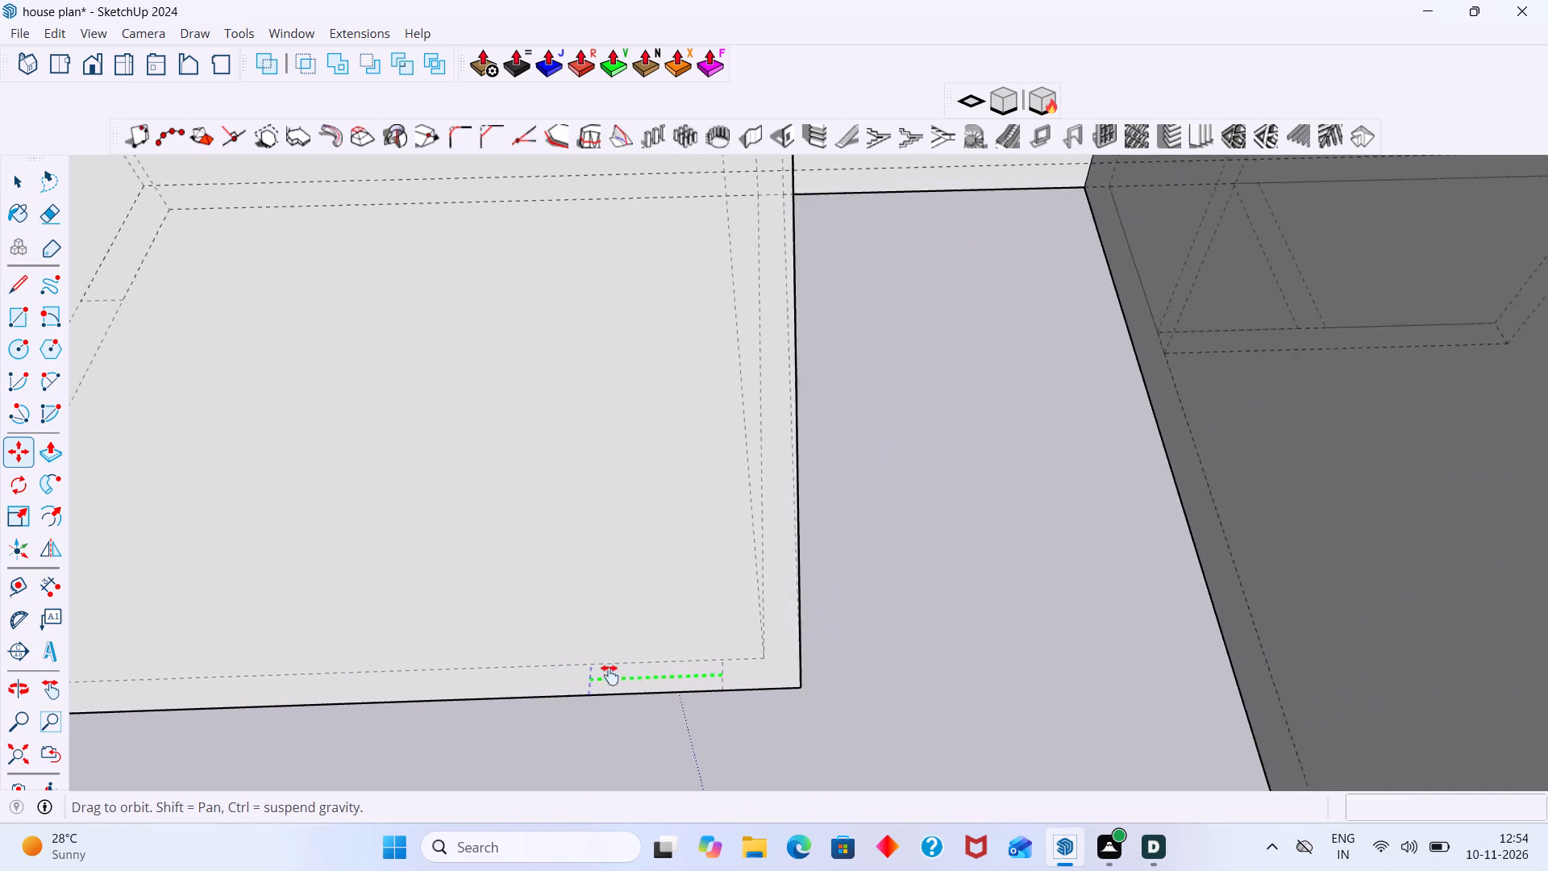
pyautogui.keyDown('shift'); pyautogui.moveTo(610, 675); pyautogui.dragTo(830, 658, button='middle'); pyautogui.keyUp('shift')
pyautogui.scroll(-6, 754, 664)
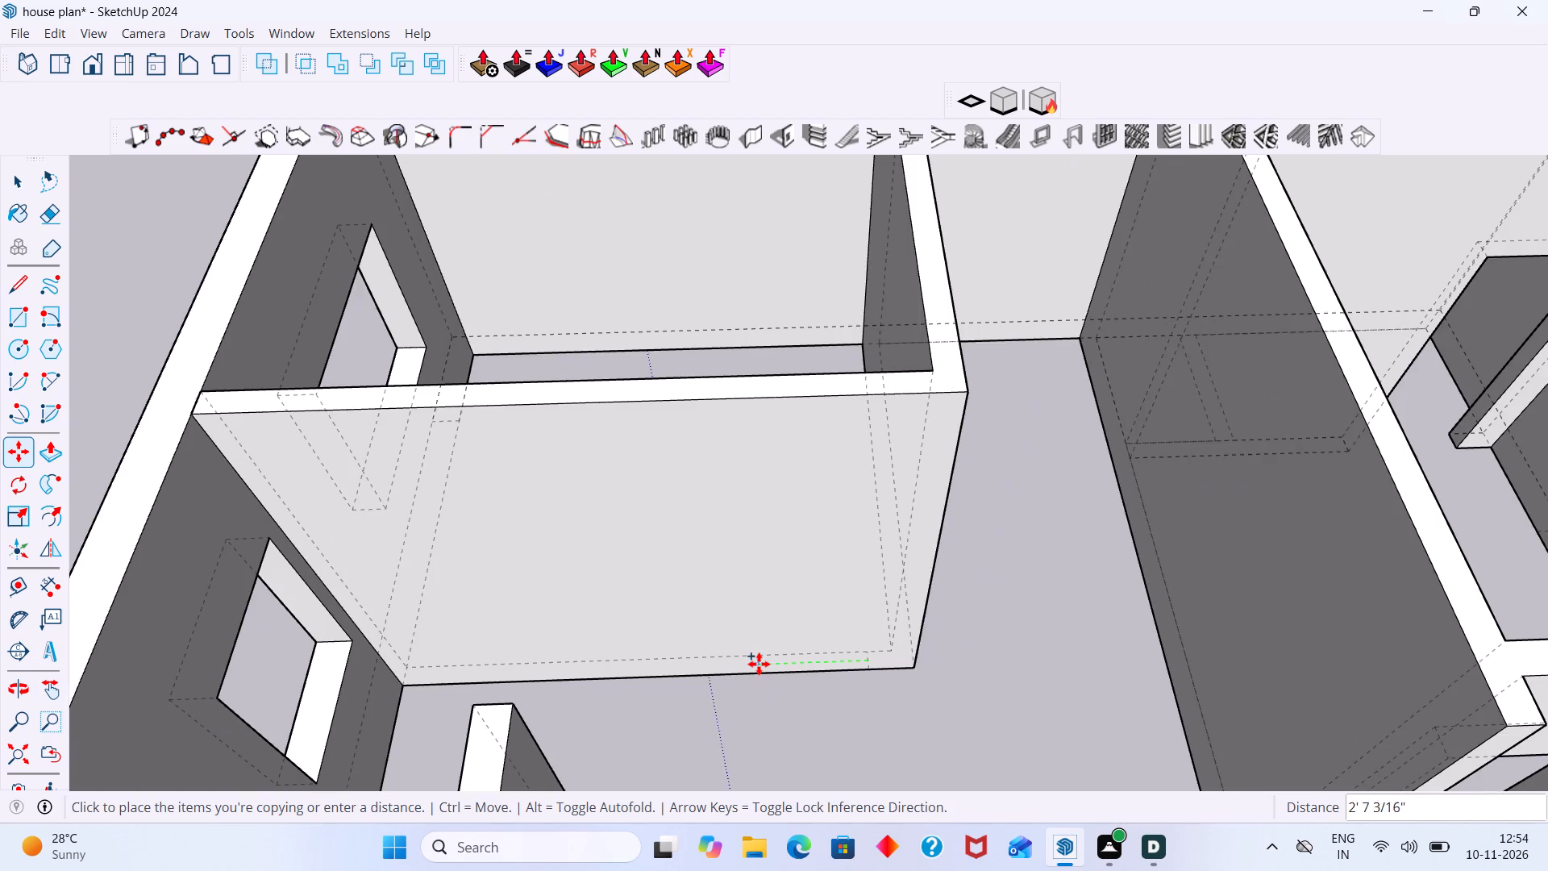
pyautogui.scroll(-4, 761, 665)
pyautogui.write("3'")
pyautogui.press('Return')
pyautogui.press('space')
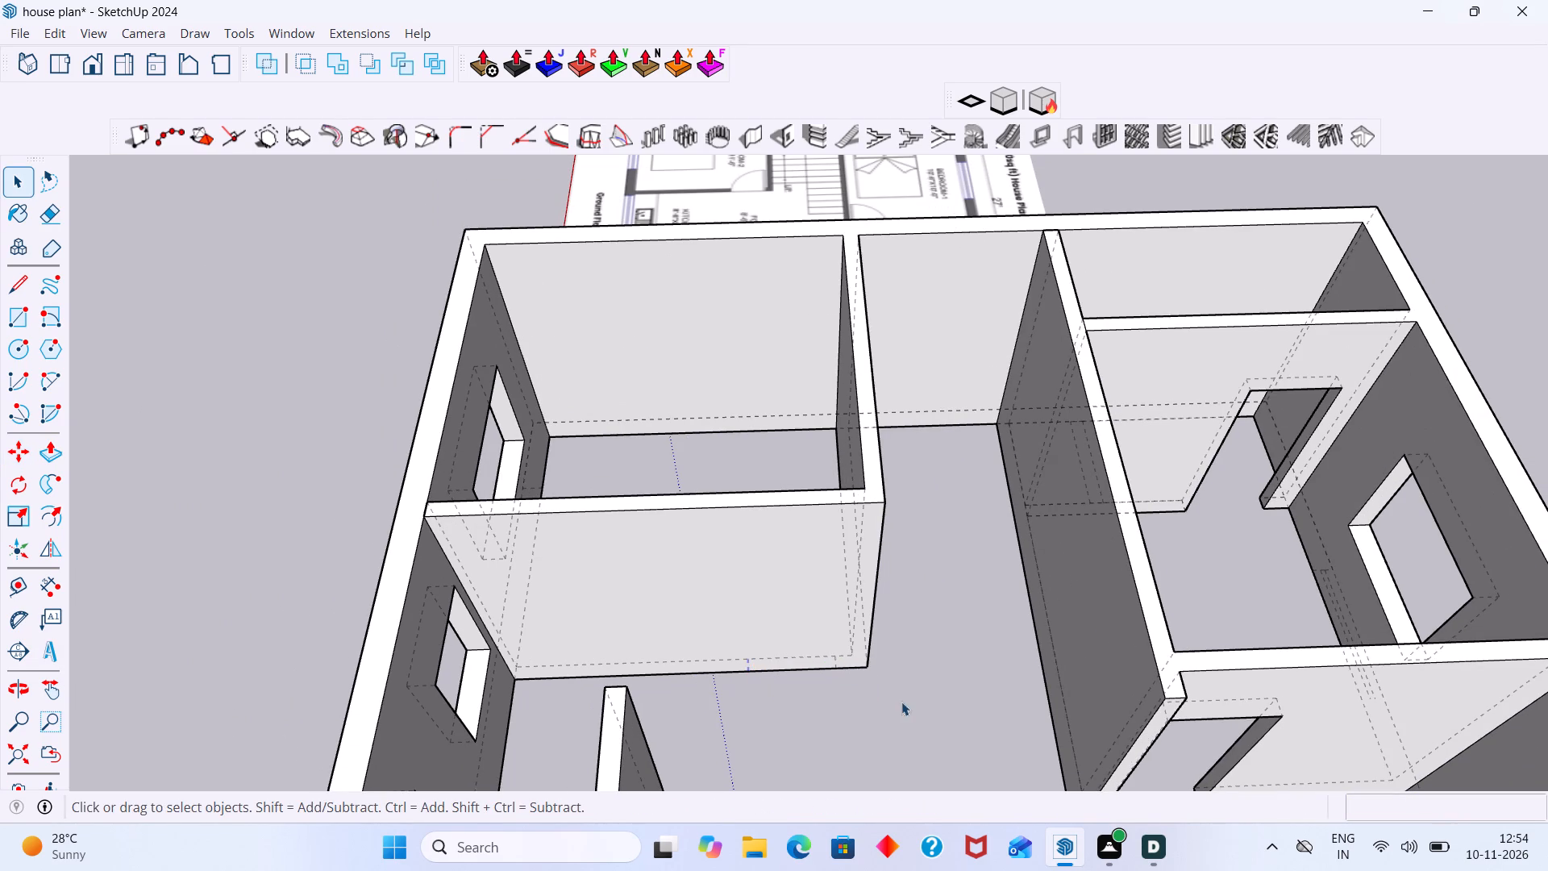
pyautogui.scroll(9, 830, 659)
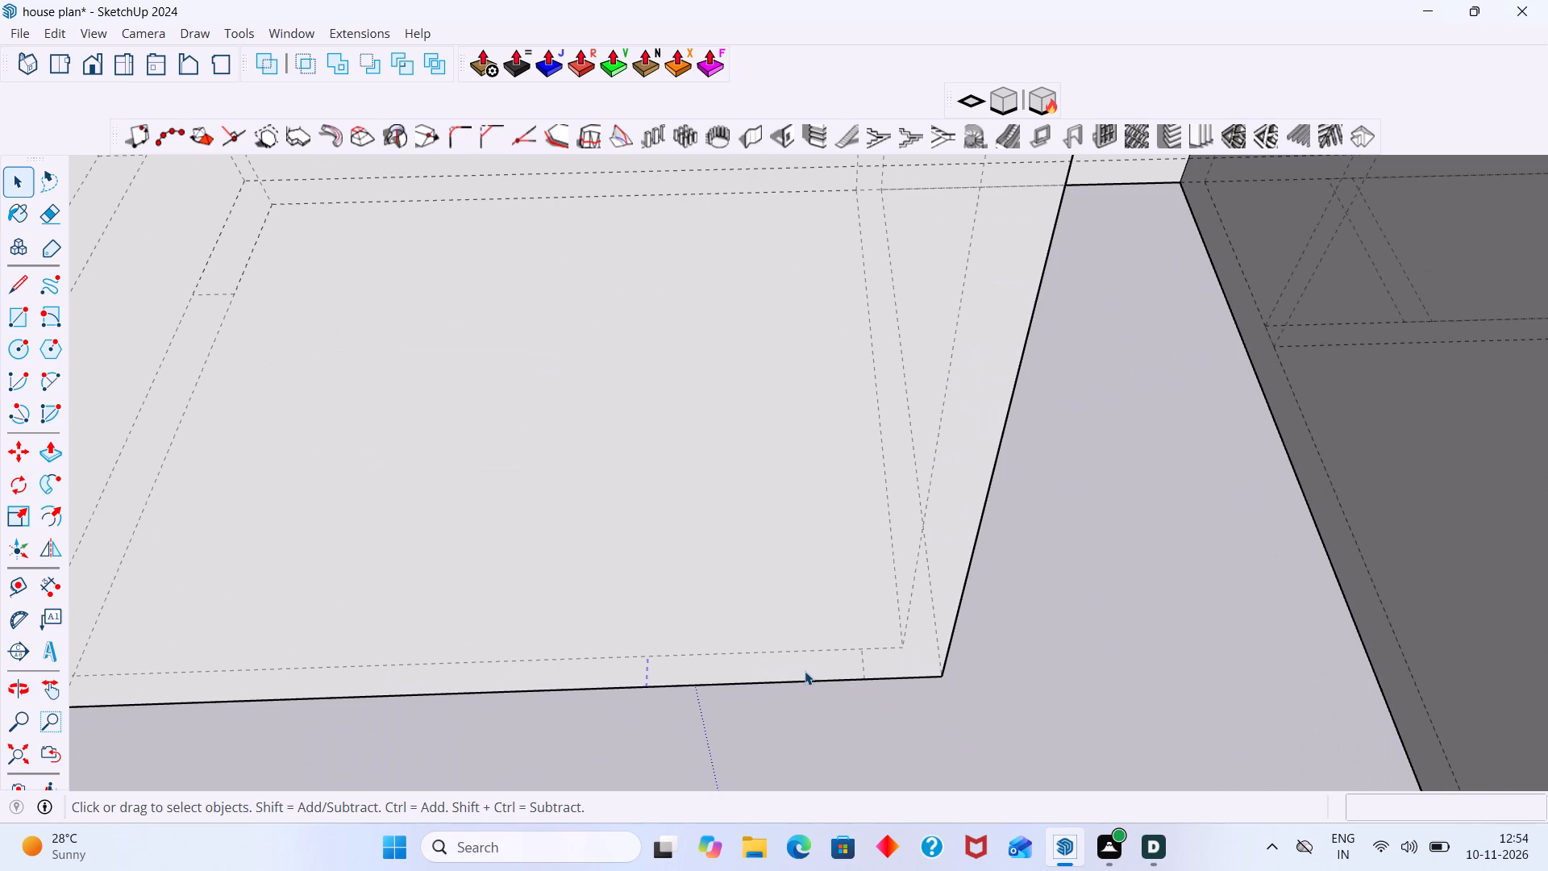
pyautogui.click(844, 740)
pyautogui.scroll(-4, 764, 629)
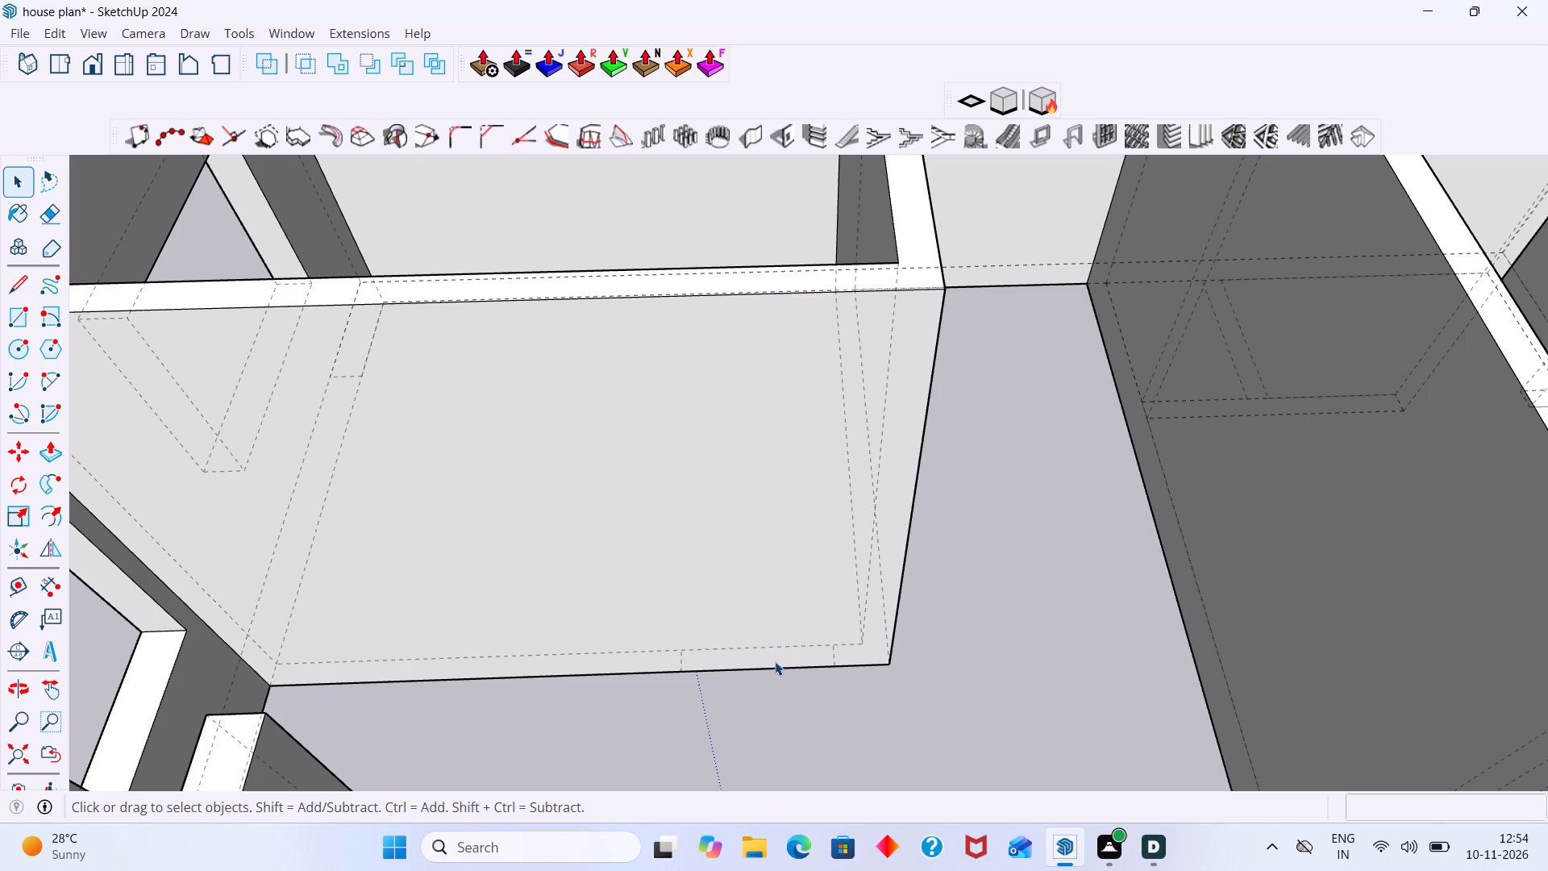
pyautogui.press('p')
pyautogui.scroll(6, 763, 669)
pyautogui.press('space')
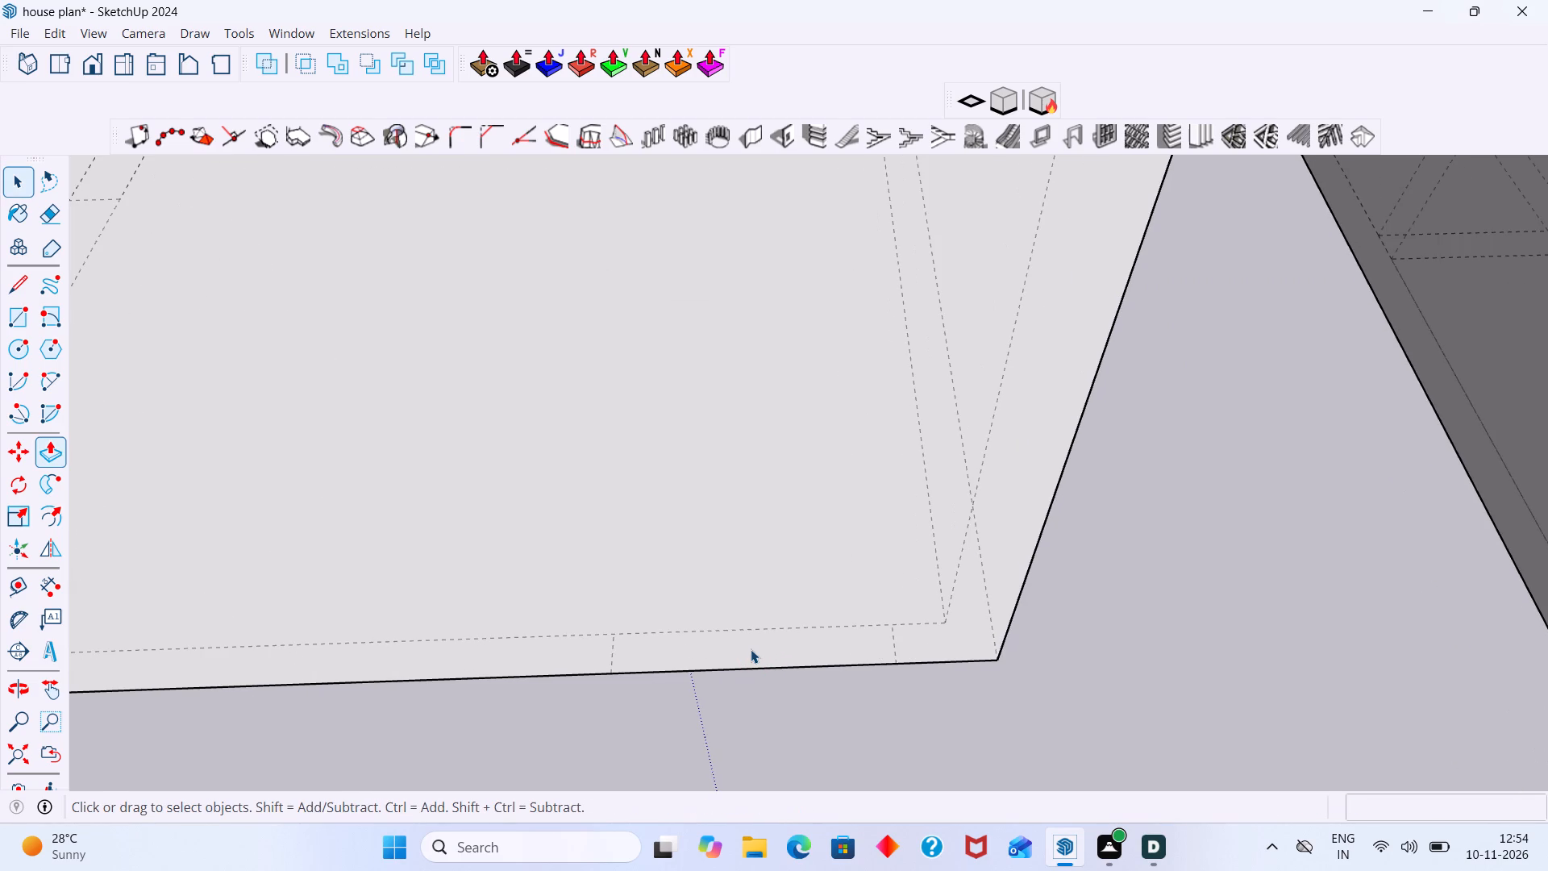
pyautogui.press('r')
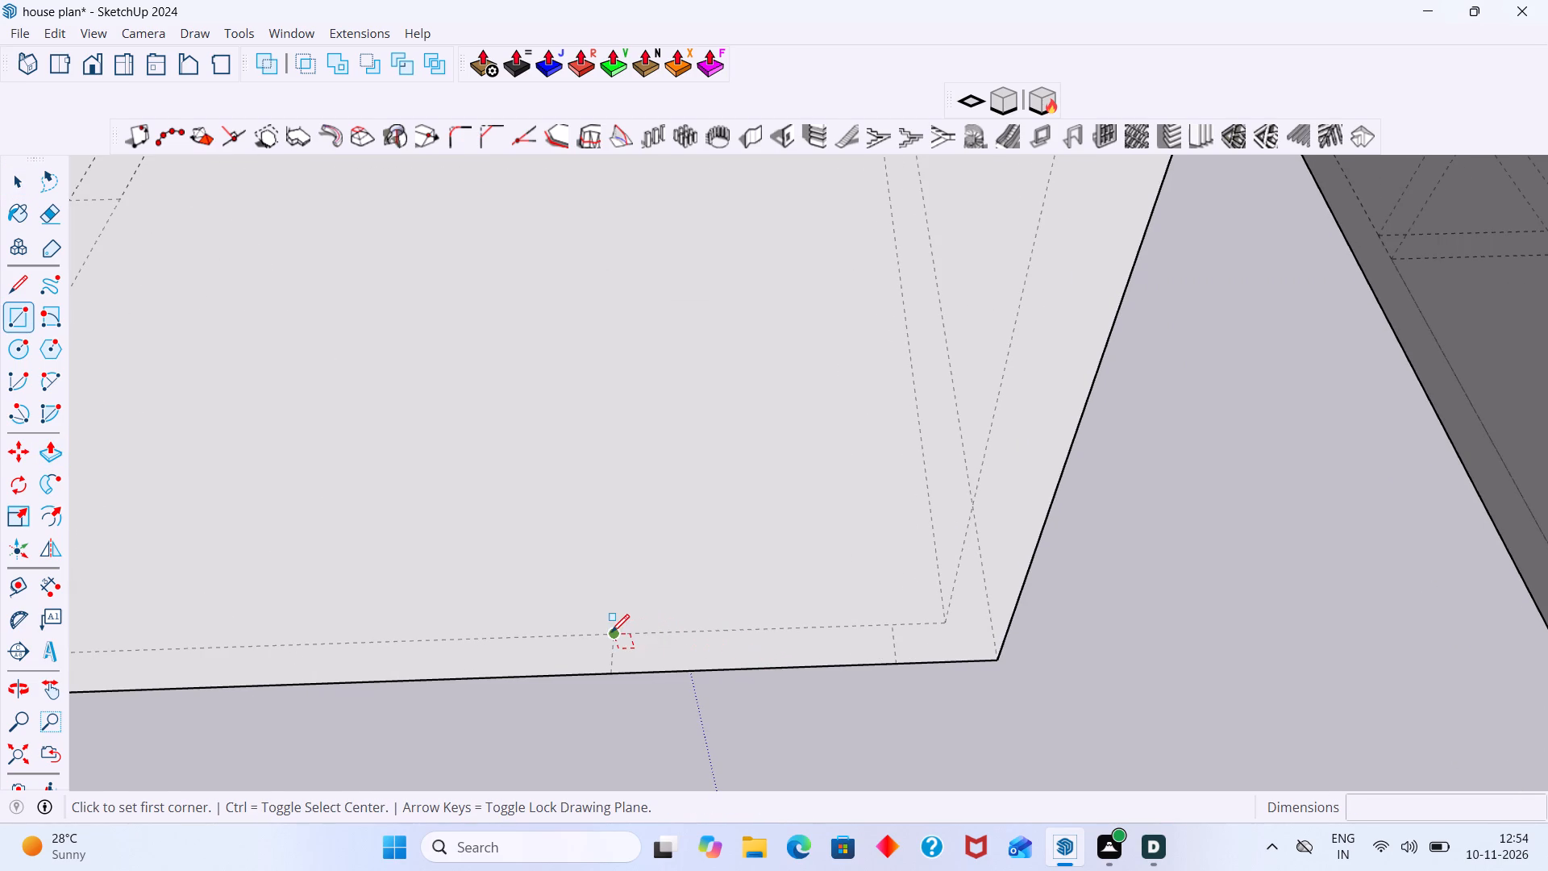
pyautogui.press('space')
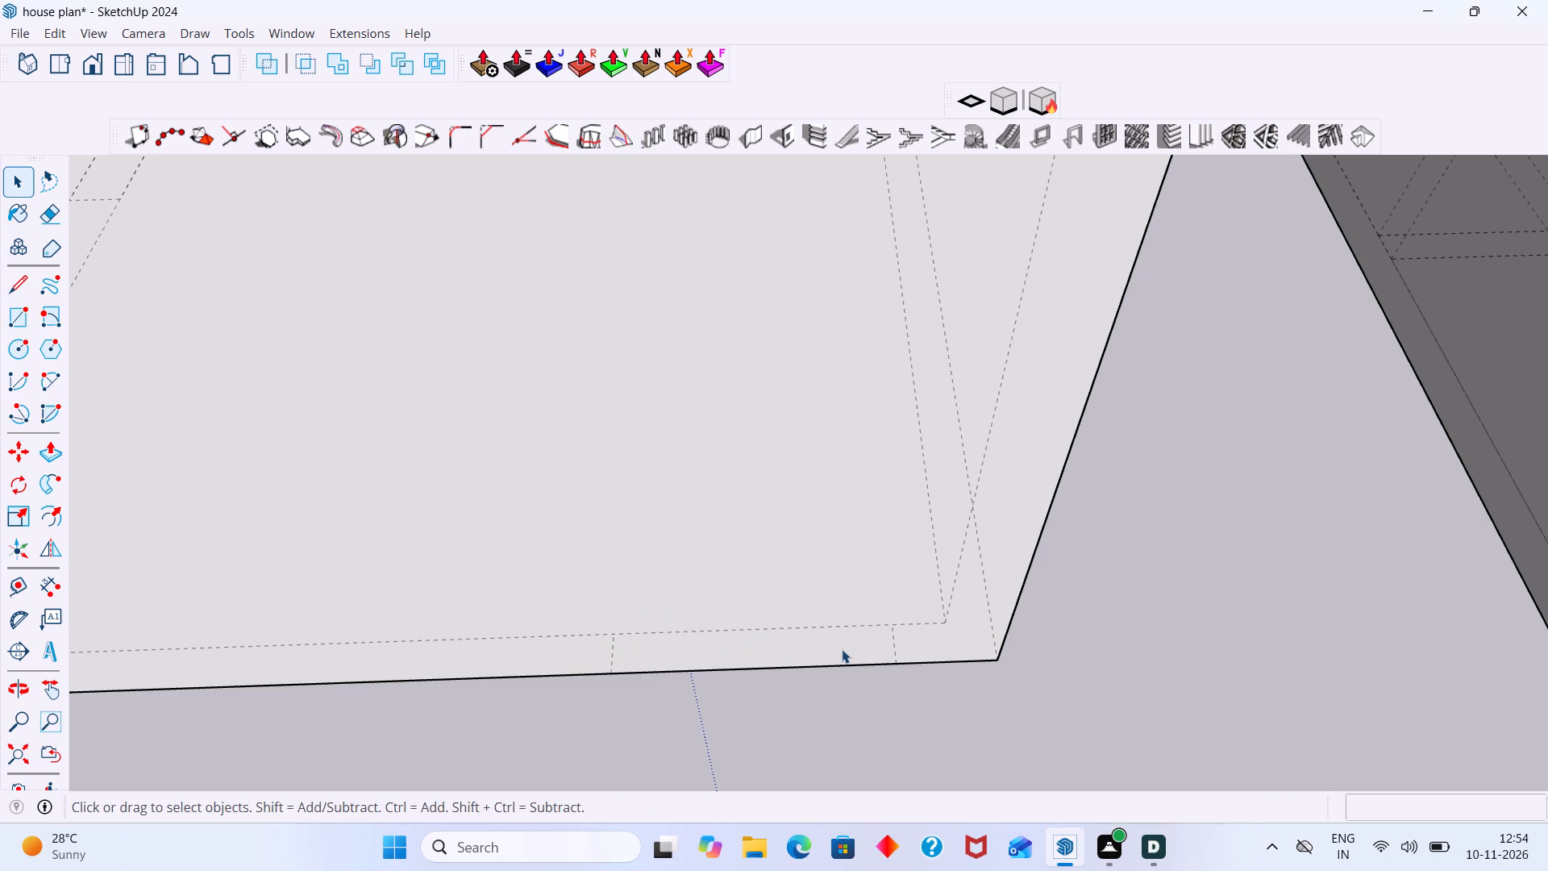
# Place two upright guides 3' apart on the Bedroom-2 wall face, through the ends of the two base lines.
pyautogui.press('t')
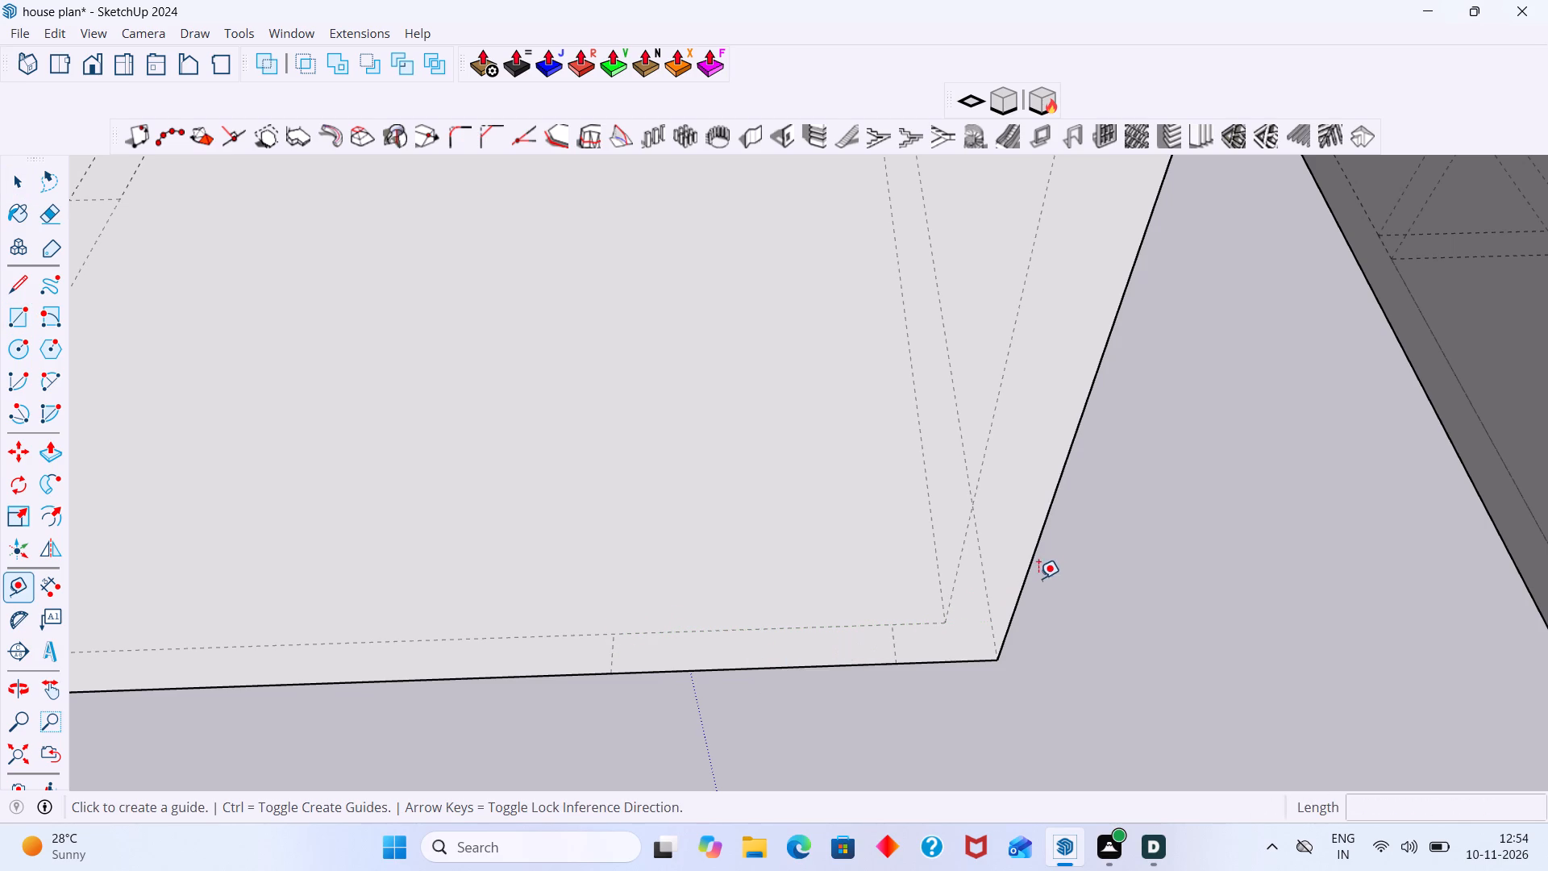
pyautogui.click(1025, 582)
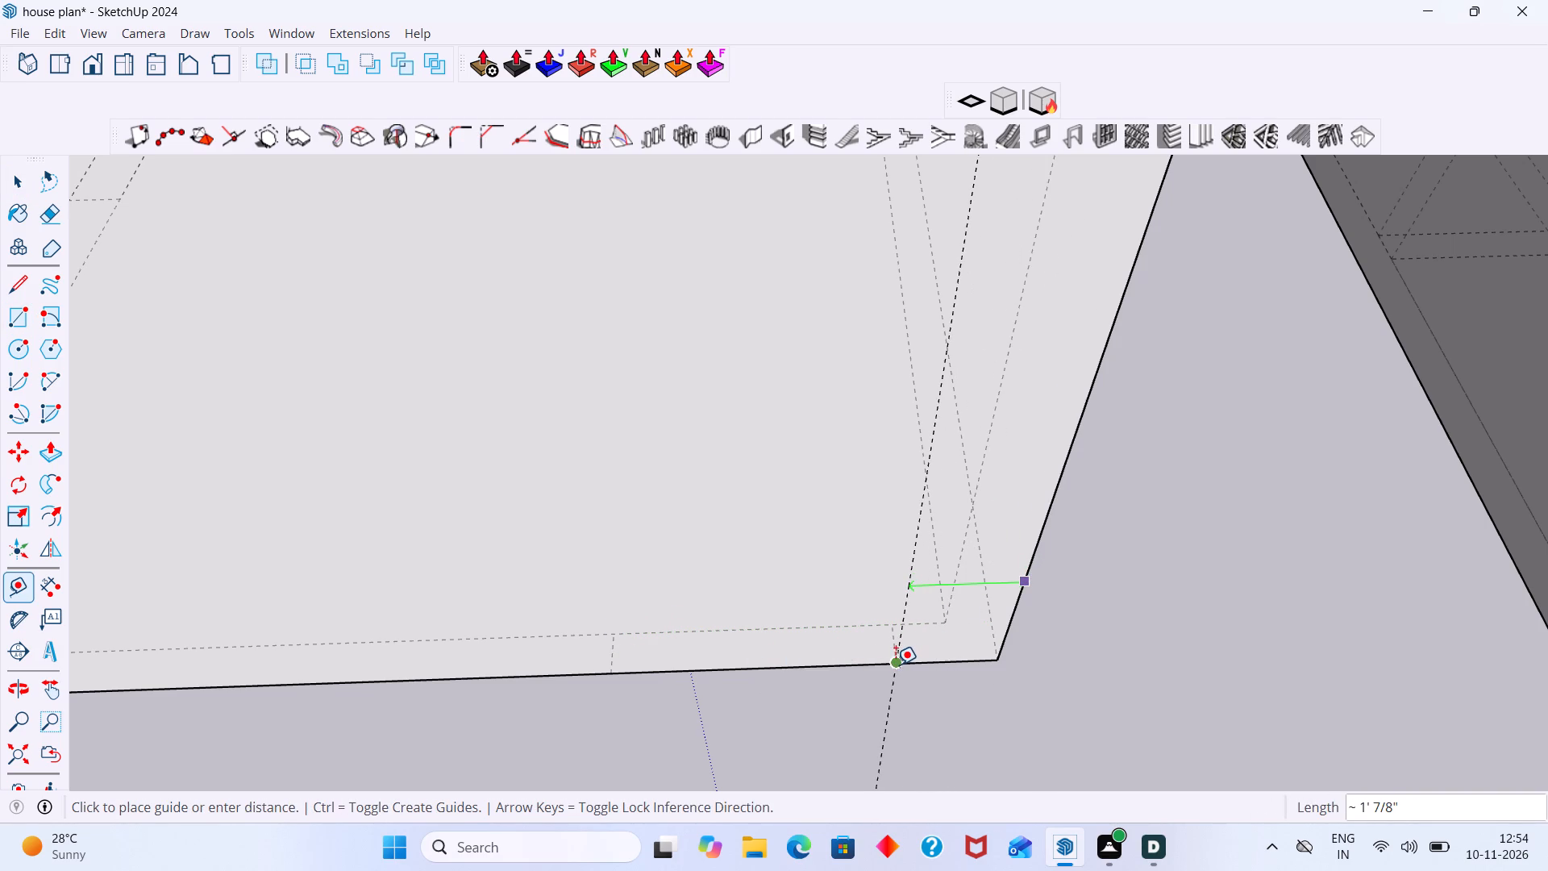
pyautogui.click(896, 665)
pyautogui.click(894, 680)
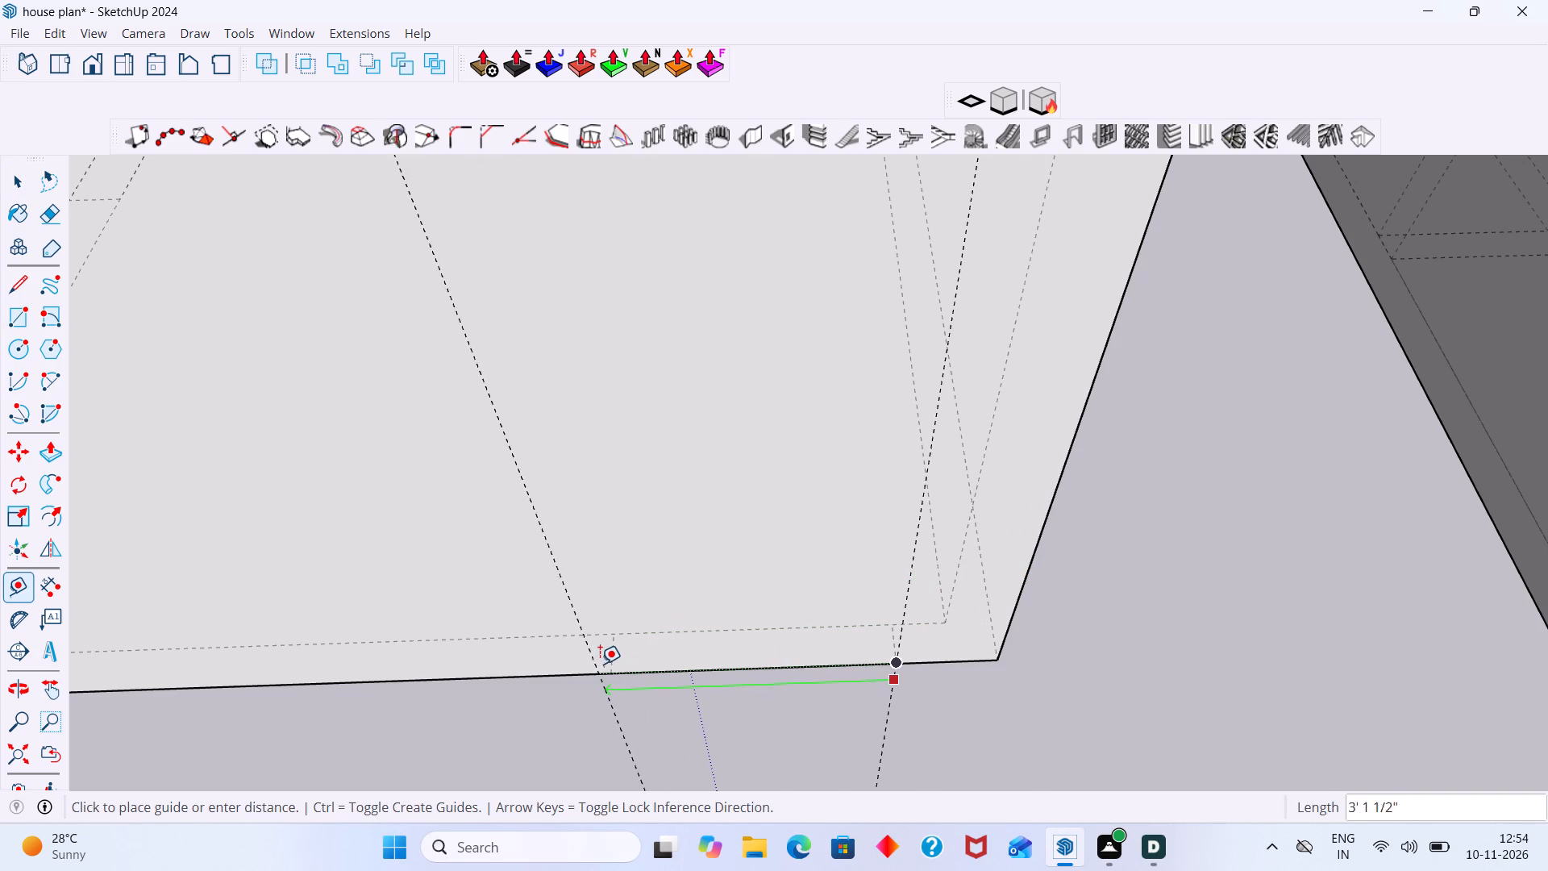
pyautogui.click(615, 673)
# Place a horizontal guide 7' above the base edge of the Bedroom-2 wall for the door head.
pyautogui.scroll(-6, 689, 655)
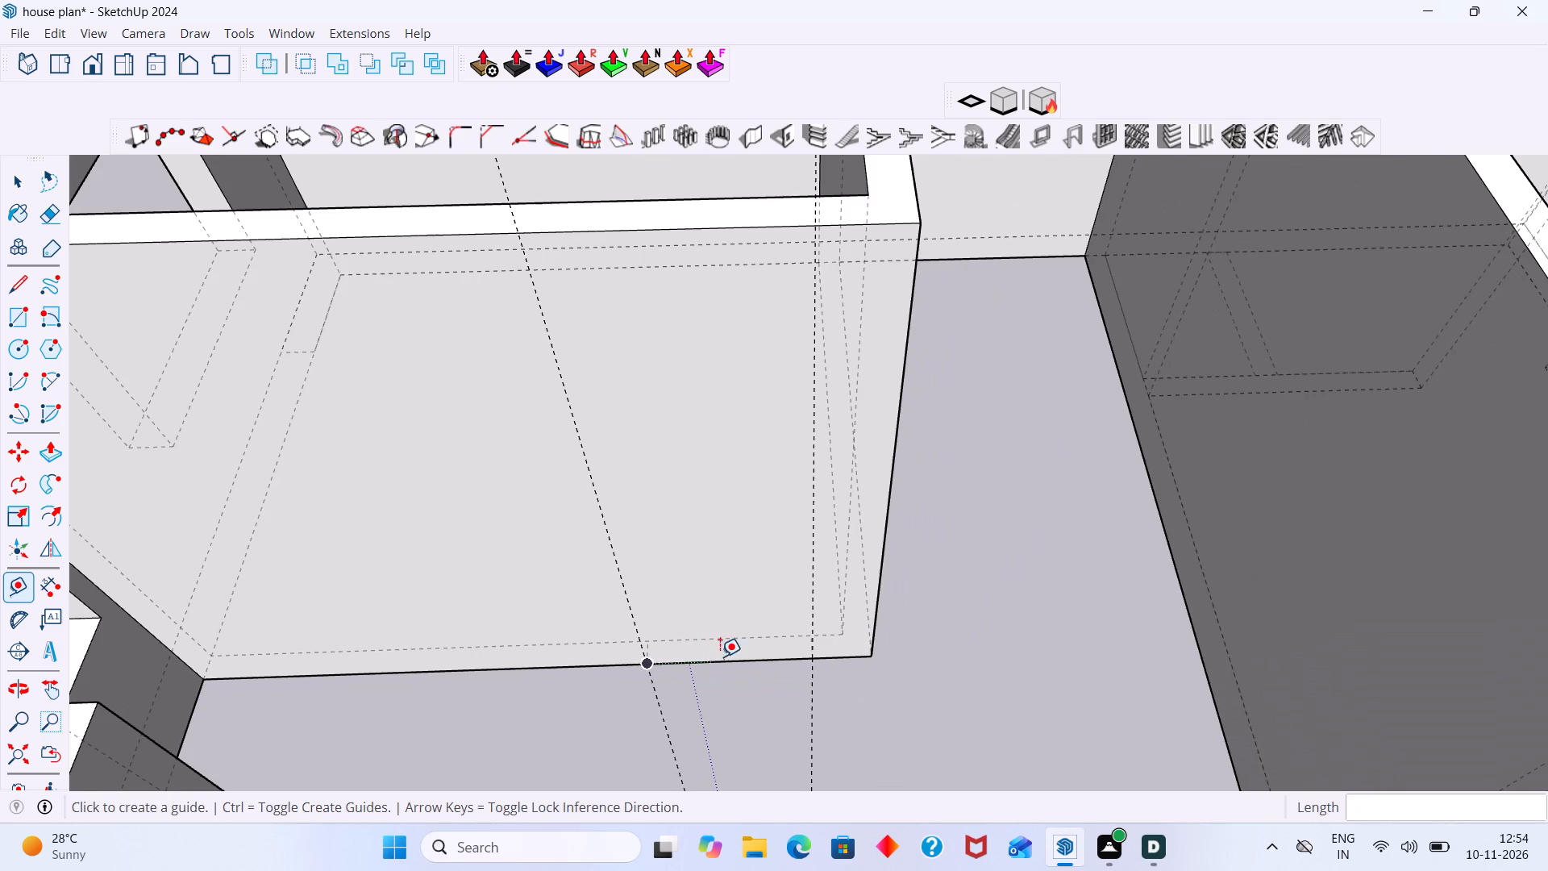
pyautogui.click(726, 662)
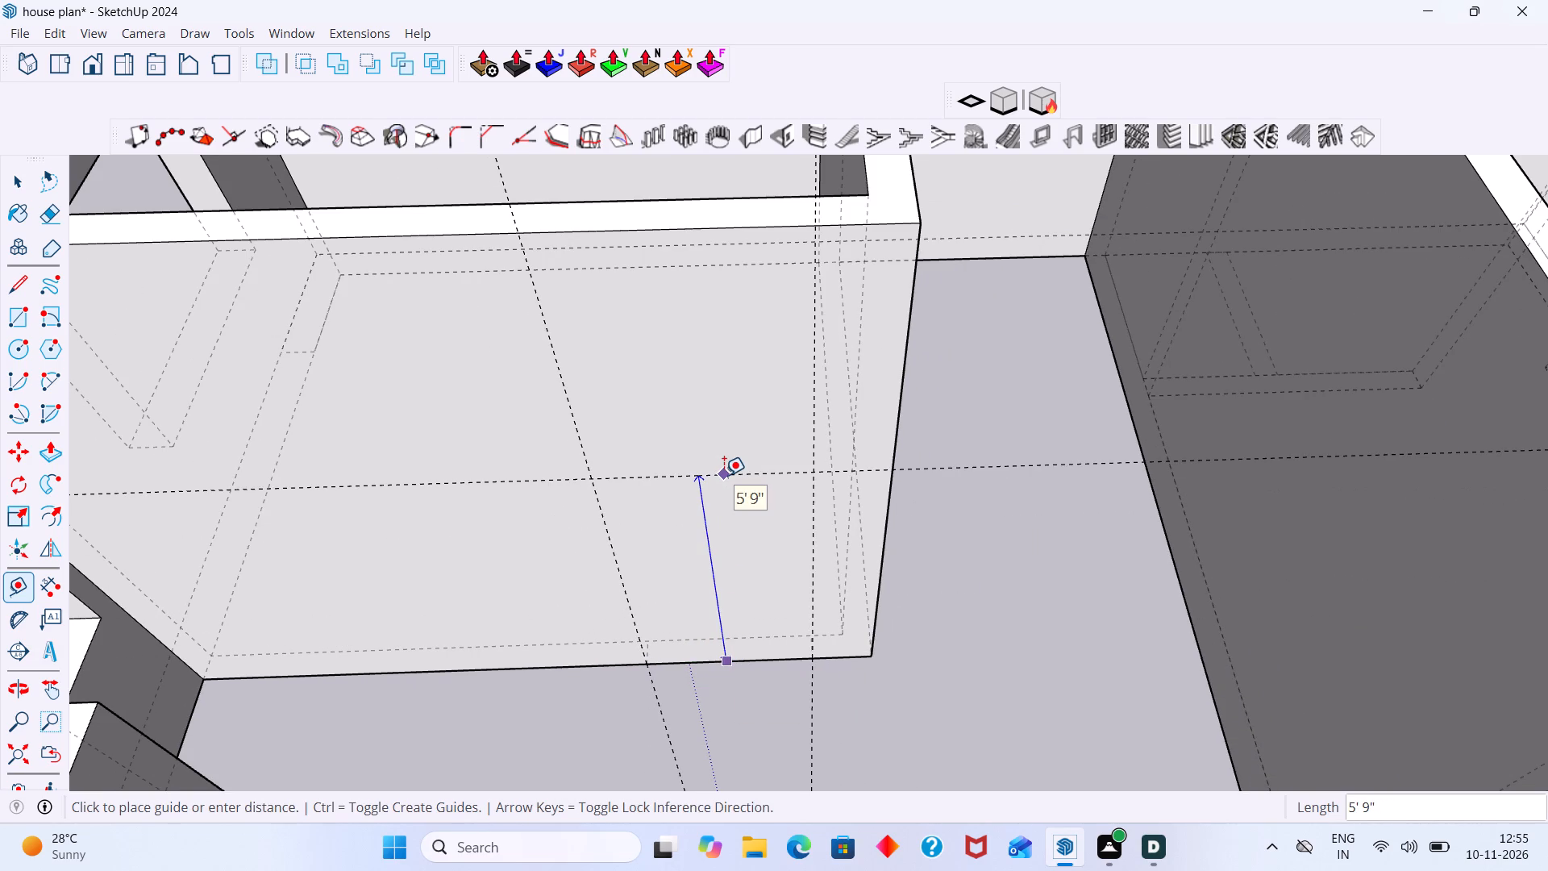
pyautogui.write("7'")
pyautogui.press('Return')
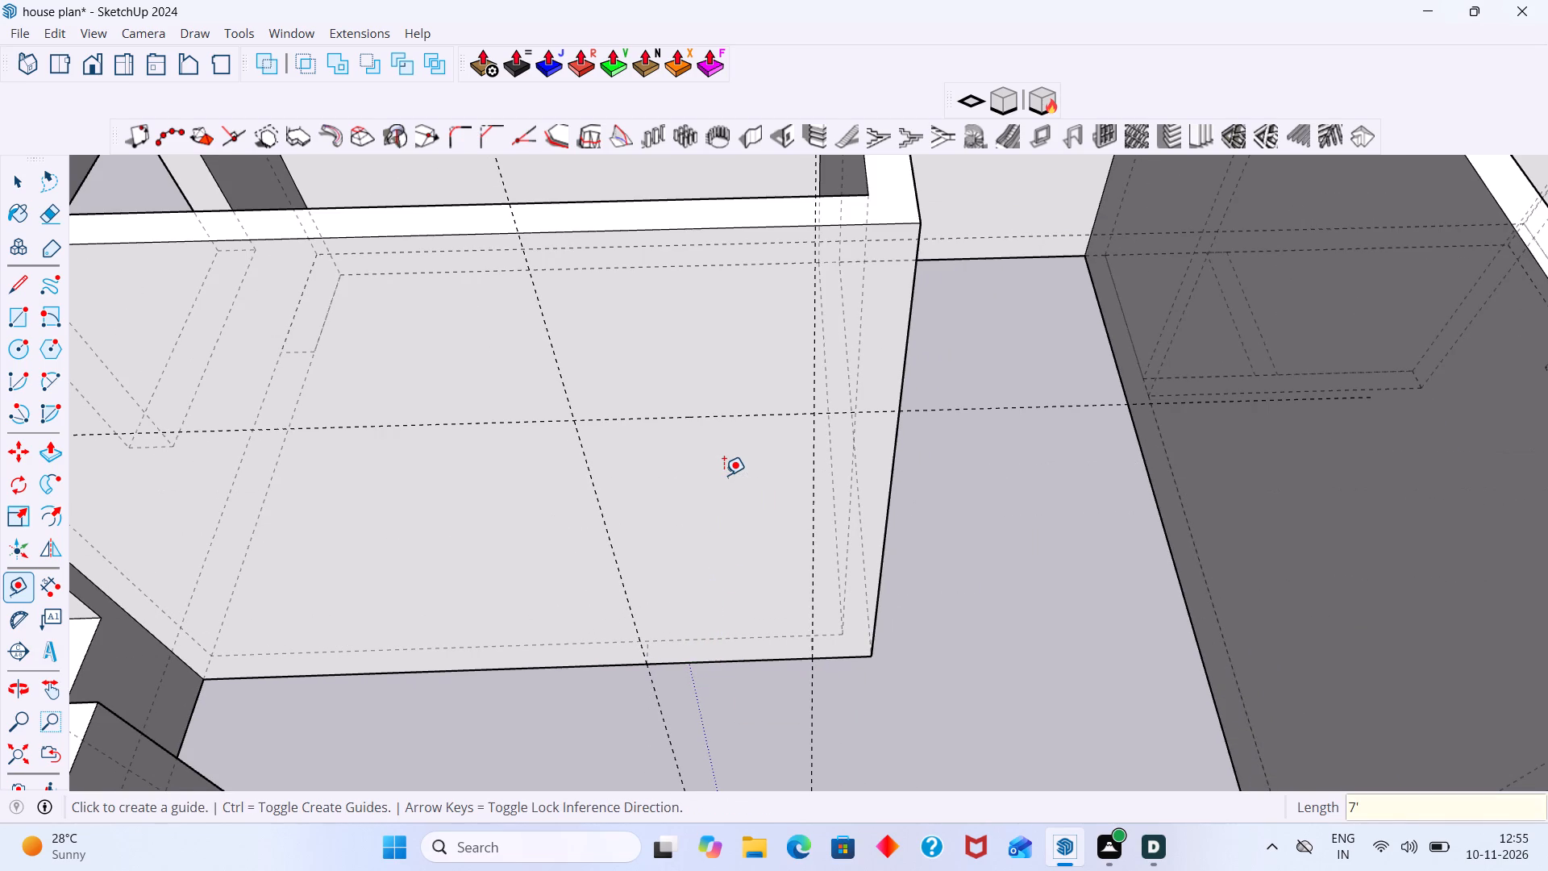
pyautogui.press('space')
# With back edges hidden, draw a 3' by 7' door rectangle on the Bedroom-2 wall face inside its group, following the guides.
pyautogui.scroll(-7, 1199, 354)
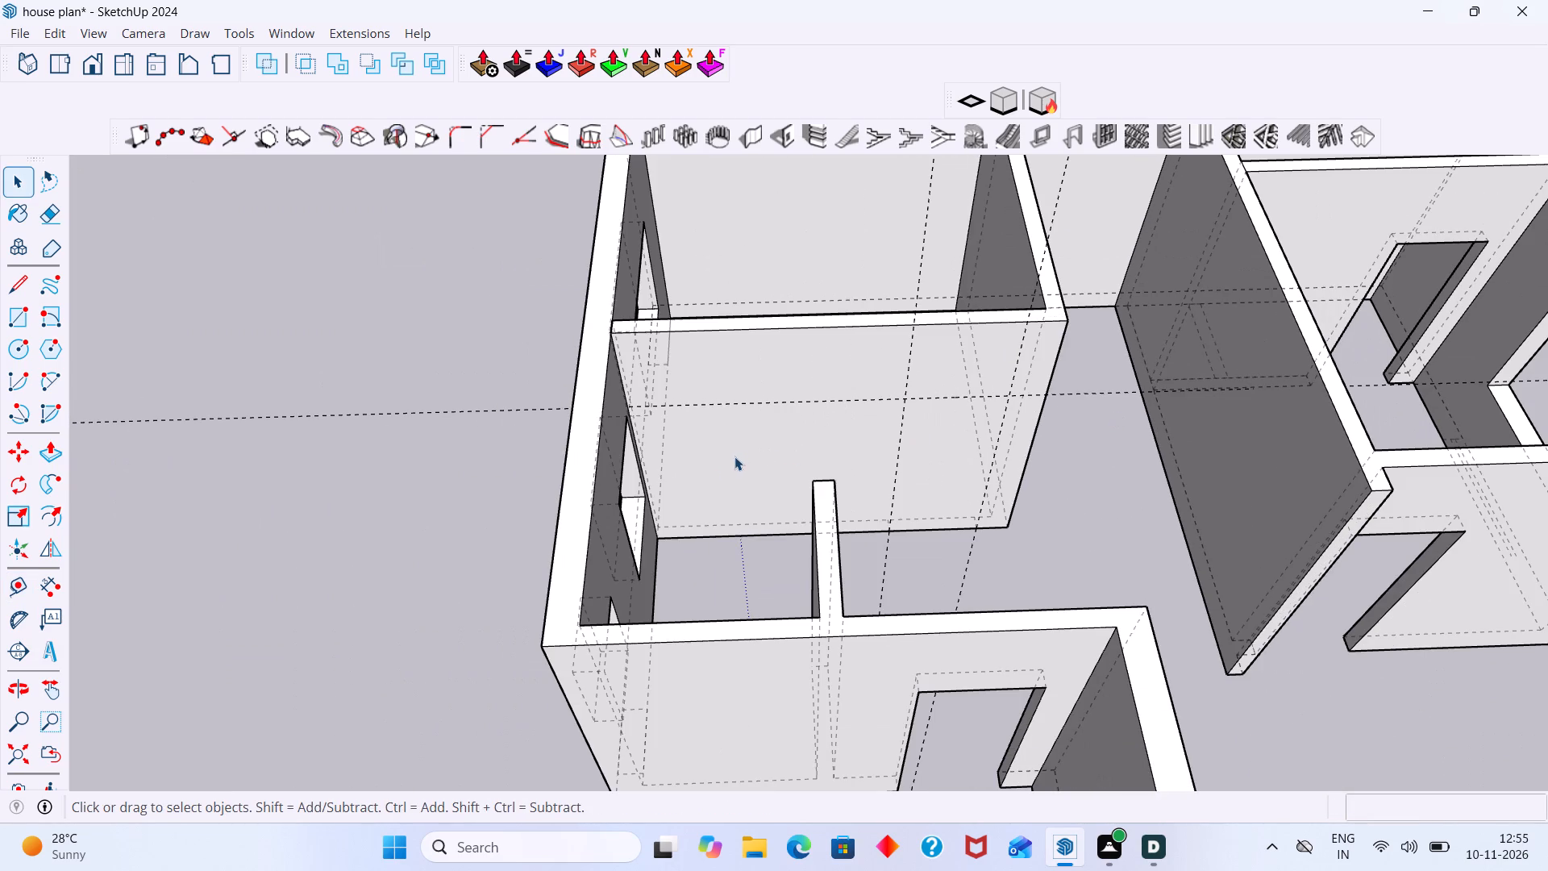
pyautogui.press('k')
pyautogui.scroll(5, 974, 460)
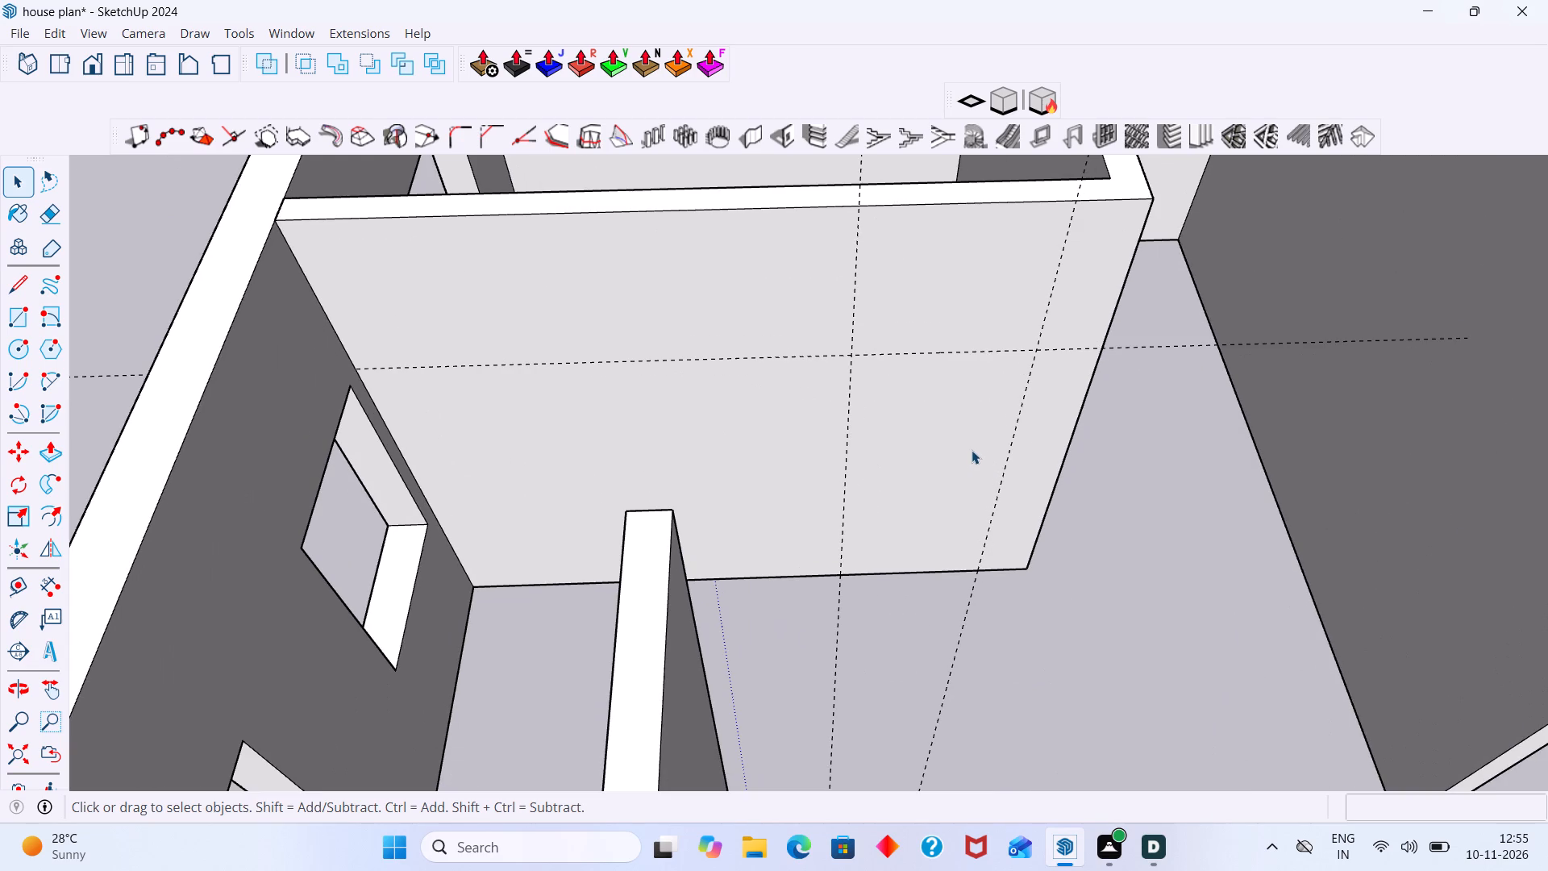
pyautogui.press('r')
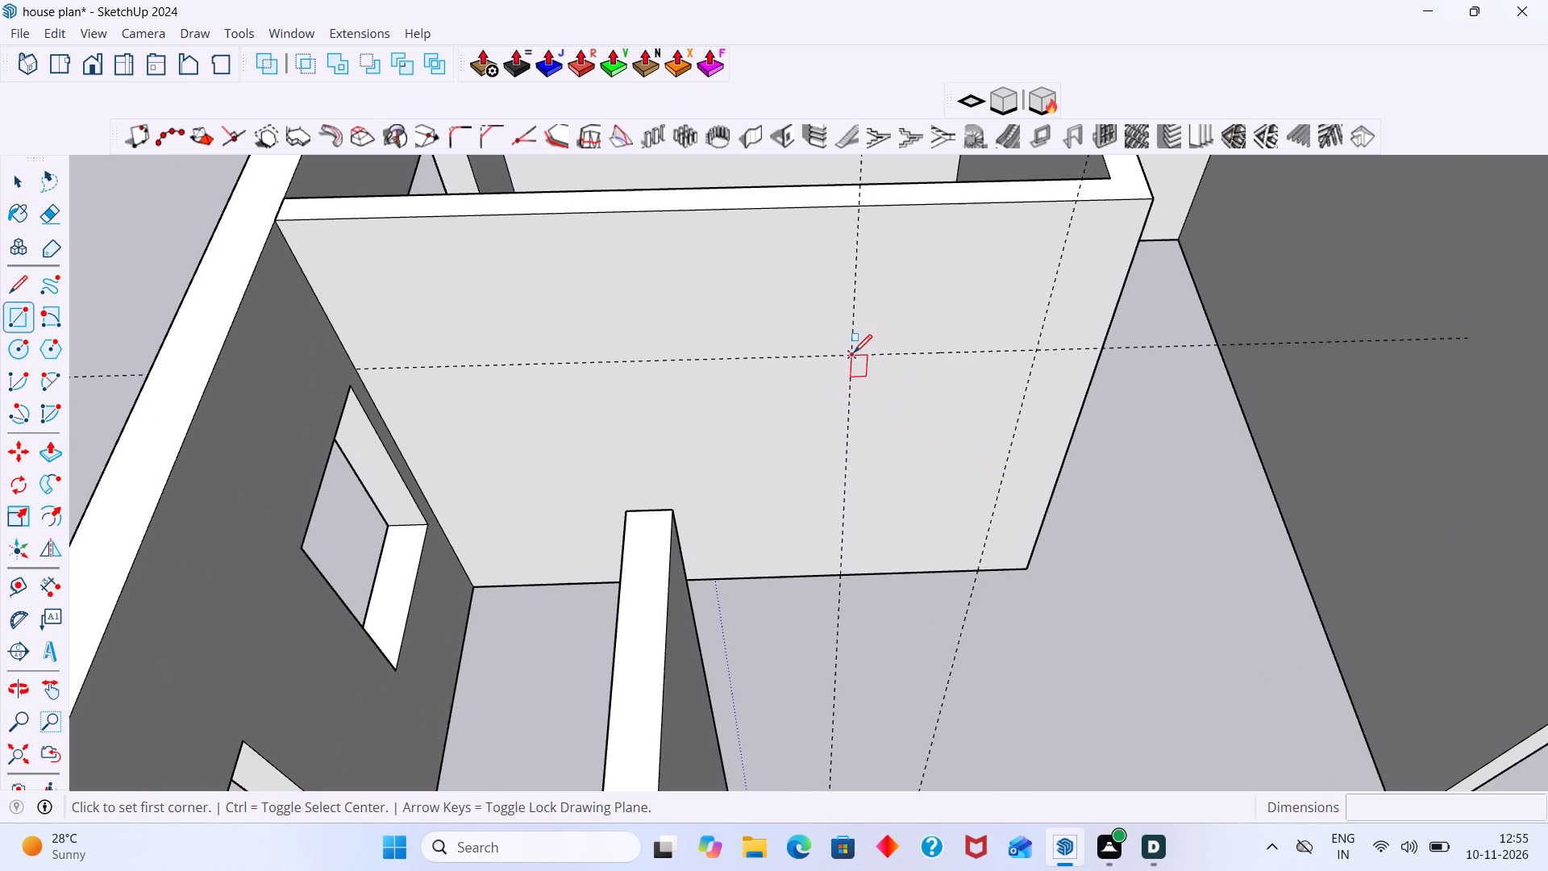
pyautogui.press('space')
pyautogui.doubleClick(792, 408)
pyautogui.click(800, 429)
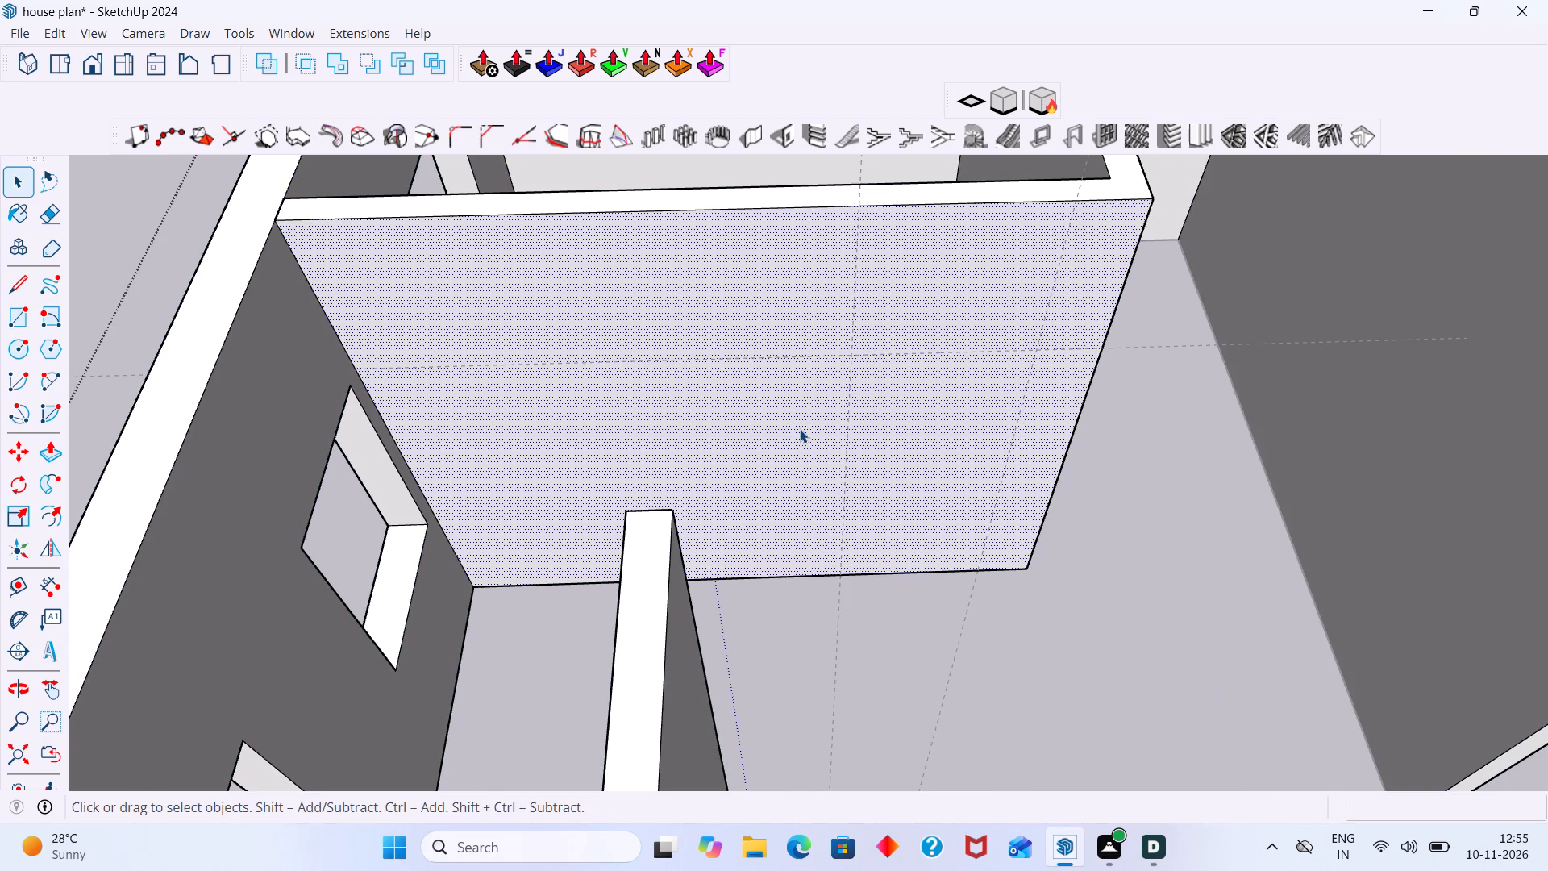
pyautogui.press('r')
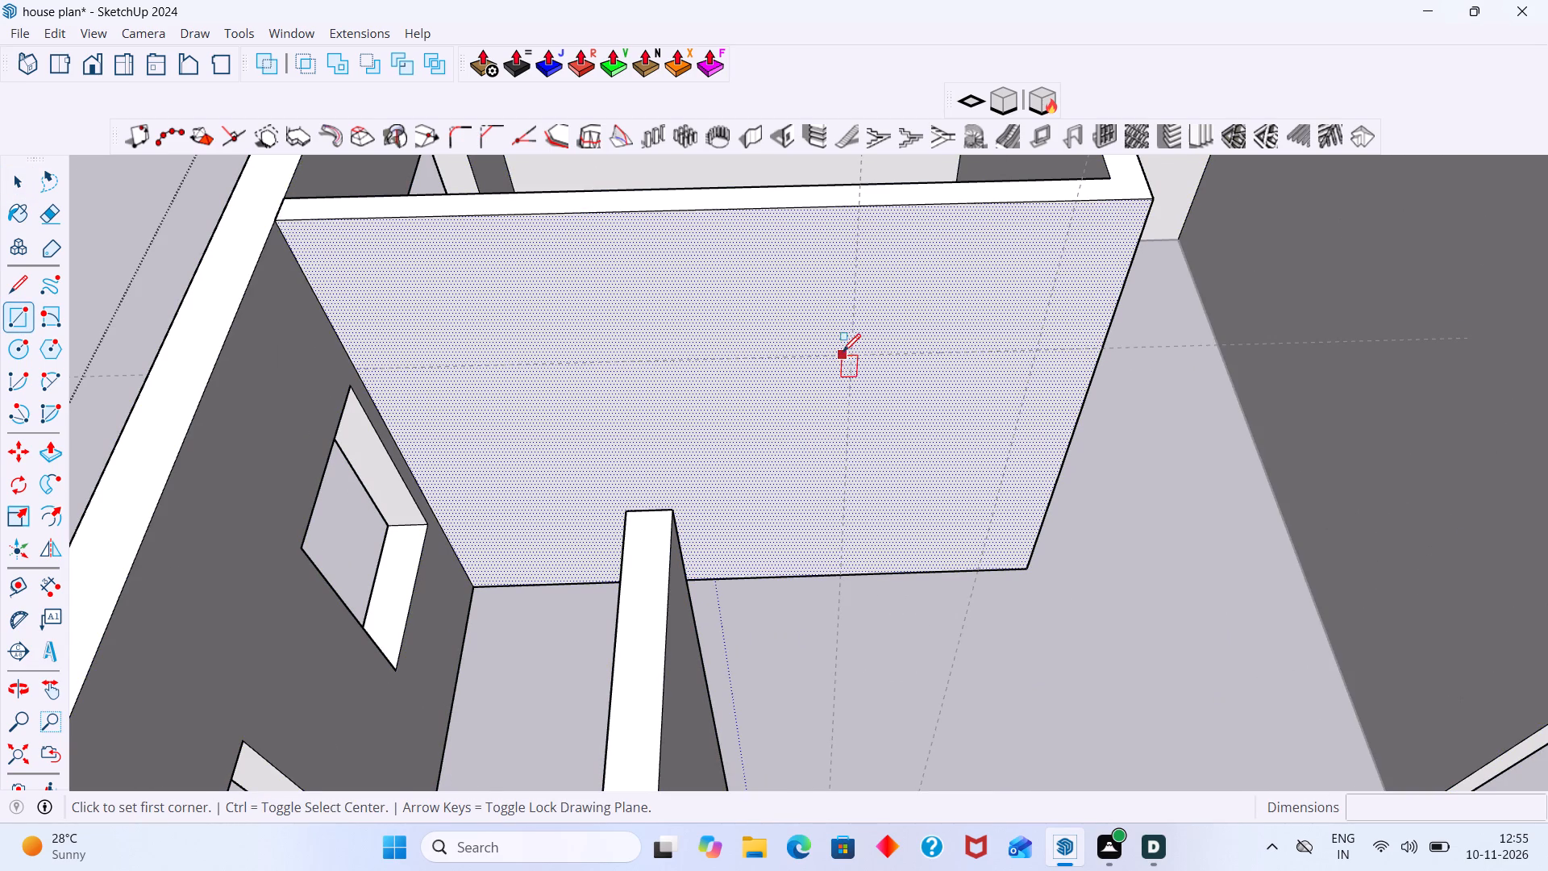
pyautogui.click(851, 352)
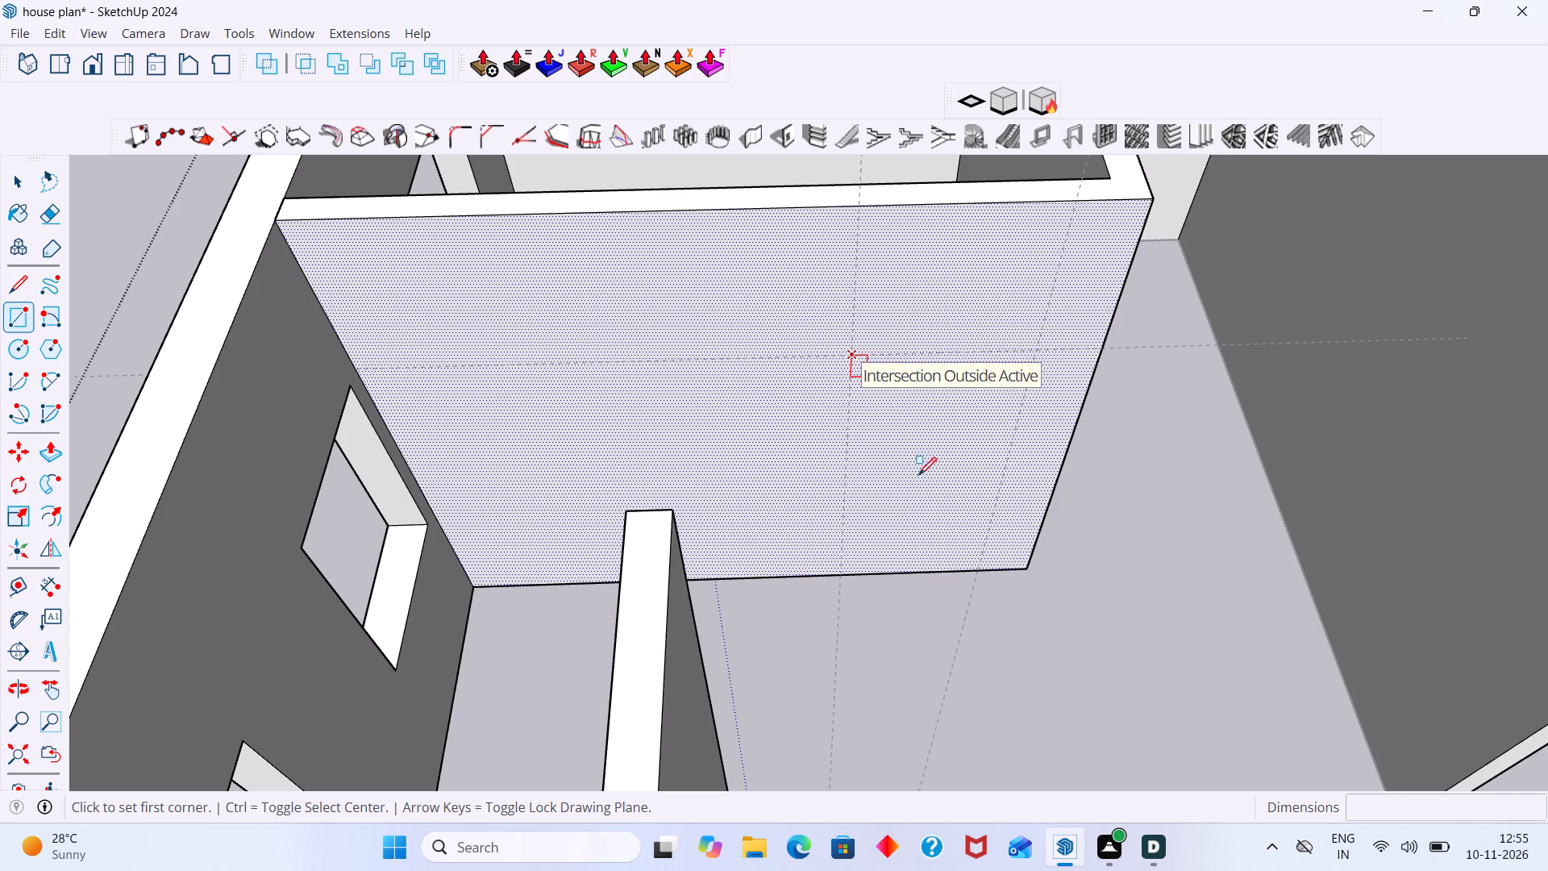
pyautogui.press('Escape')
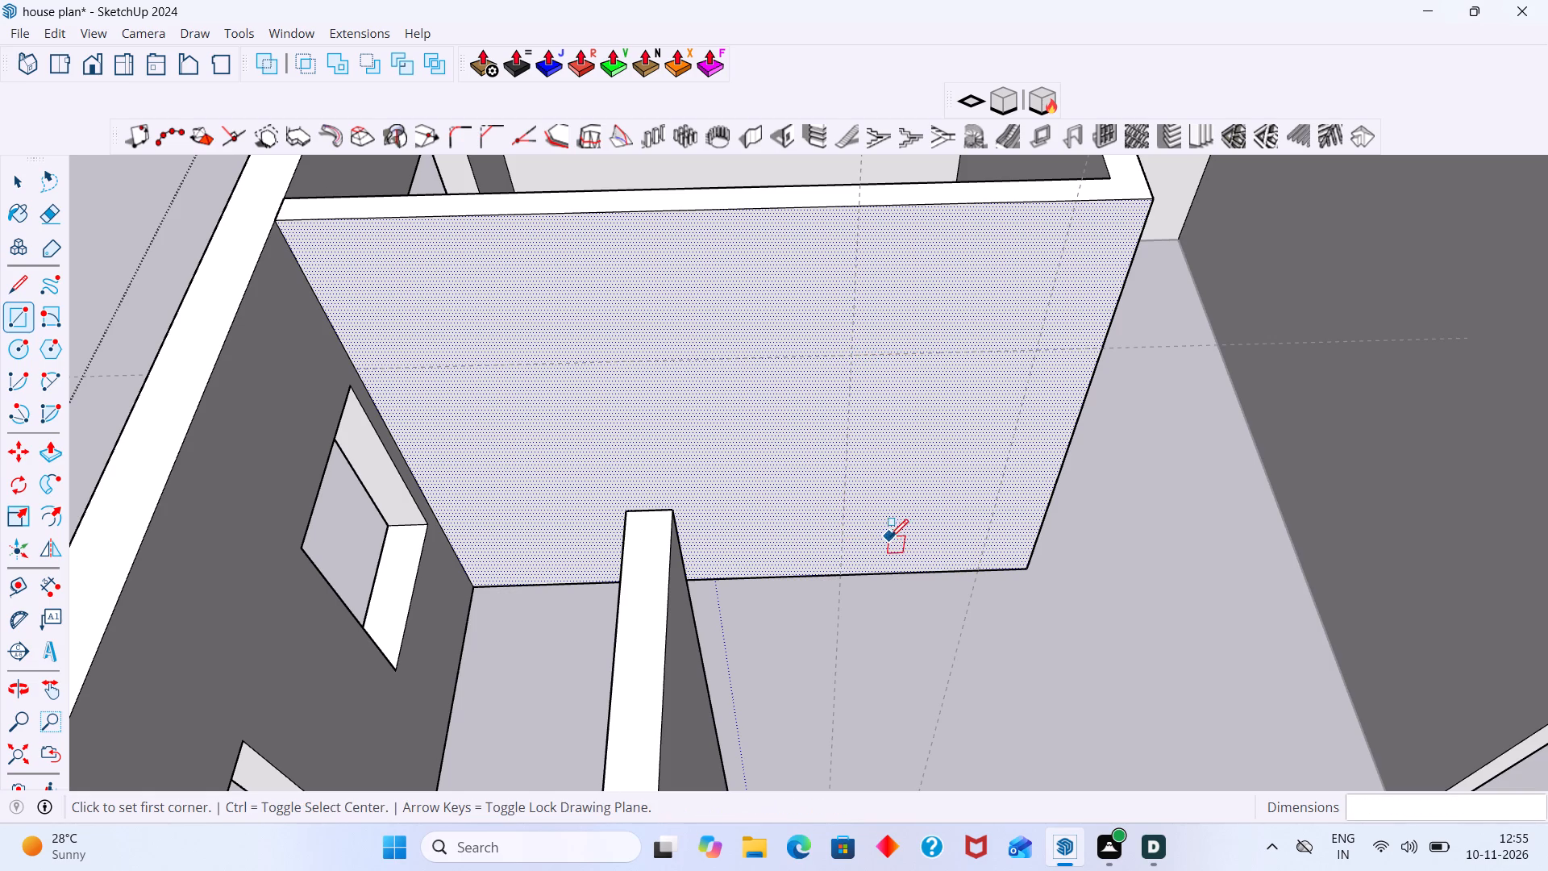
pyautogui.click(854, 356)
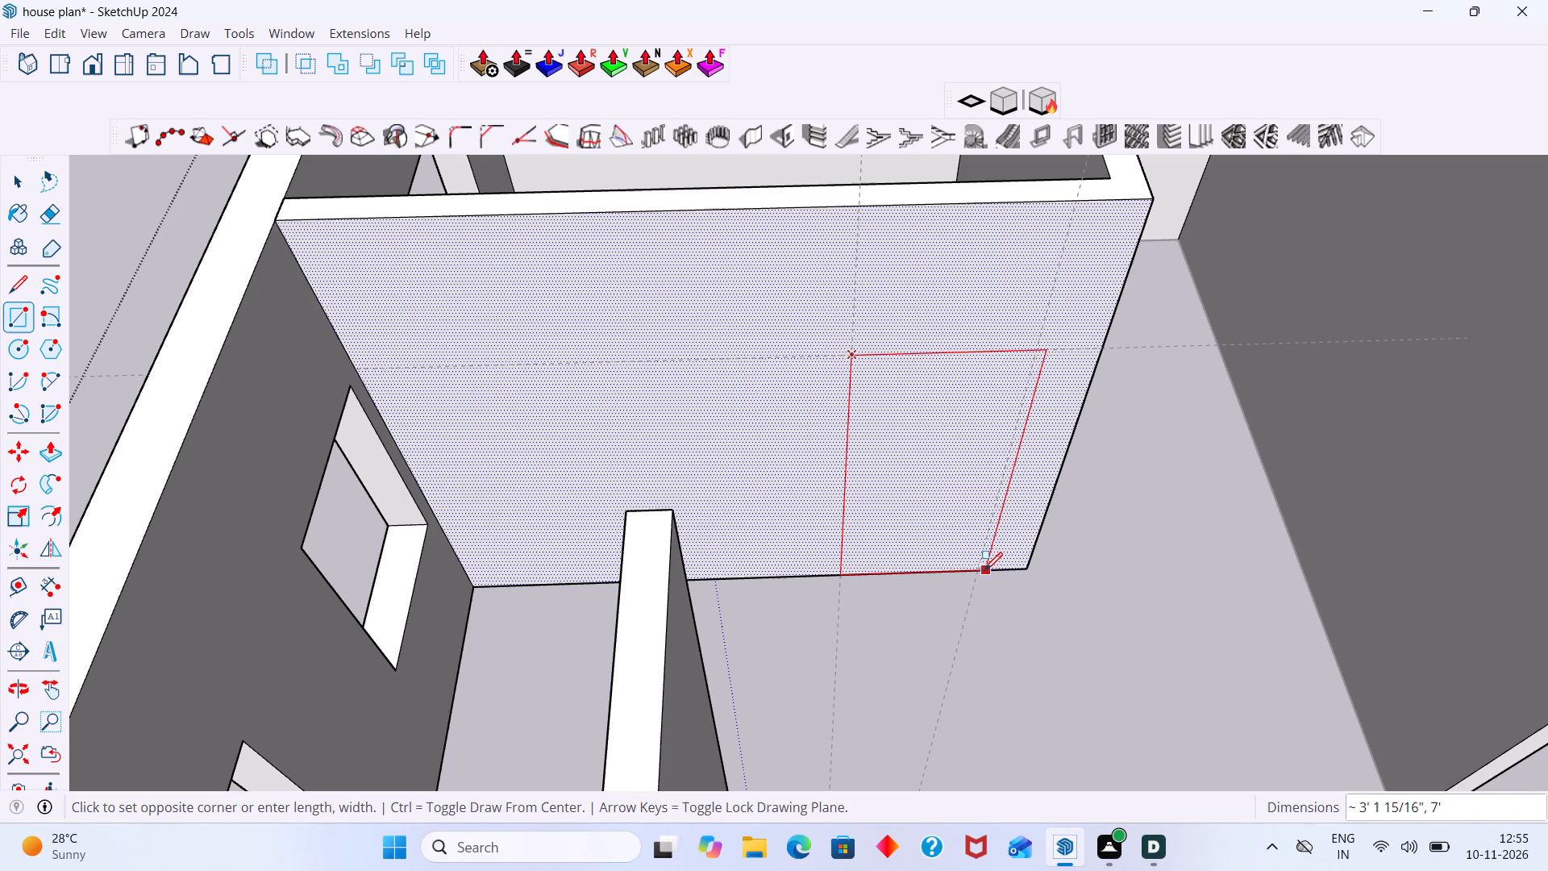
pyautogui.click(980, 570)
pyautogui.press('space')
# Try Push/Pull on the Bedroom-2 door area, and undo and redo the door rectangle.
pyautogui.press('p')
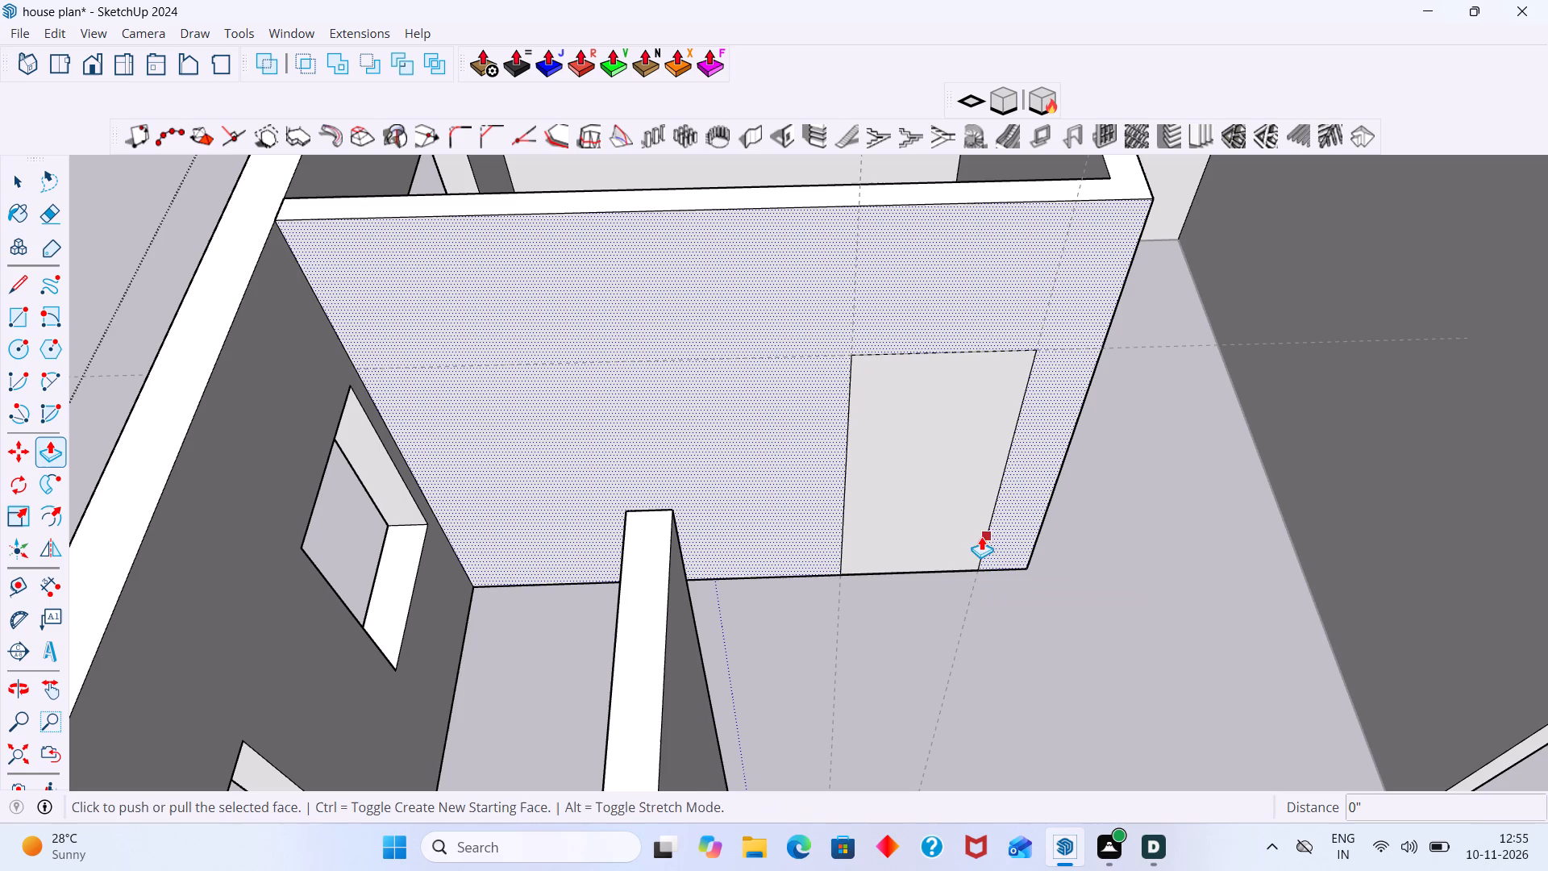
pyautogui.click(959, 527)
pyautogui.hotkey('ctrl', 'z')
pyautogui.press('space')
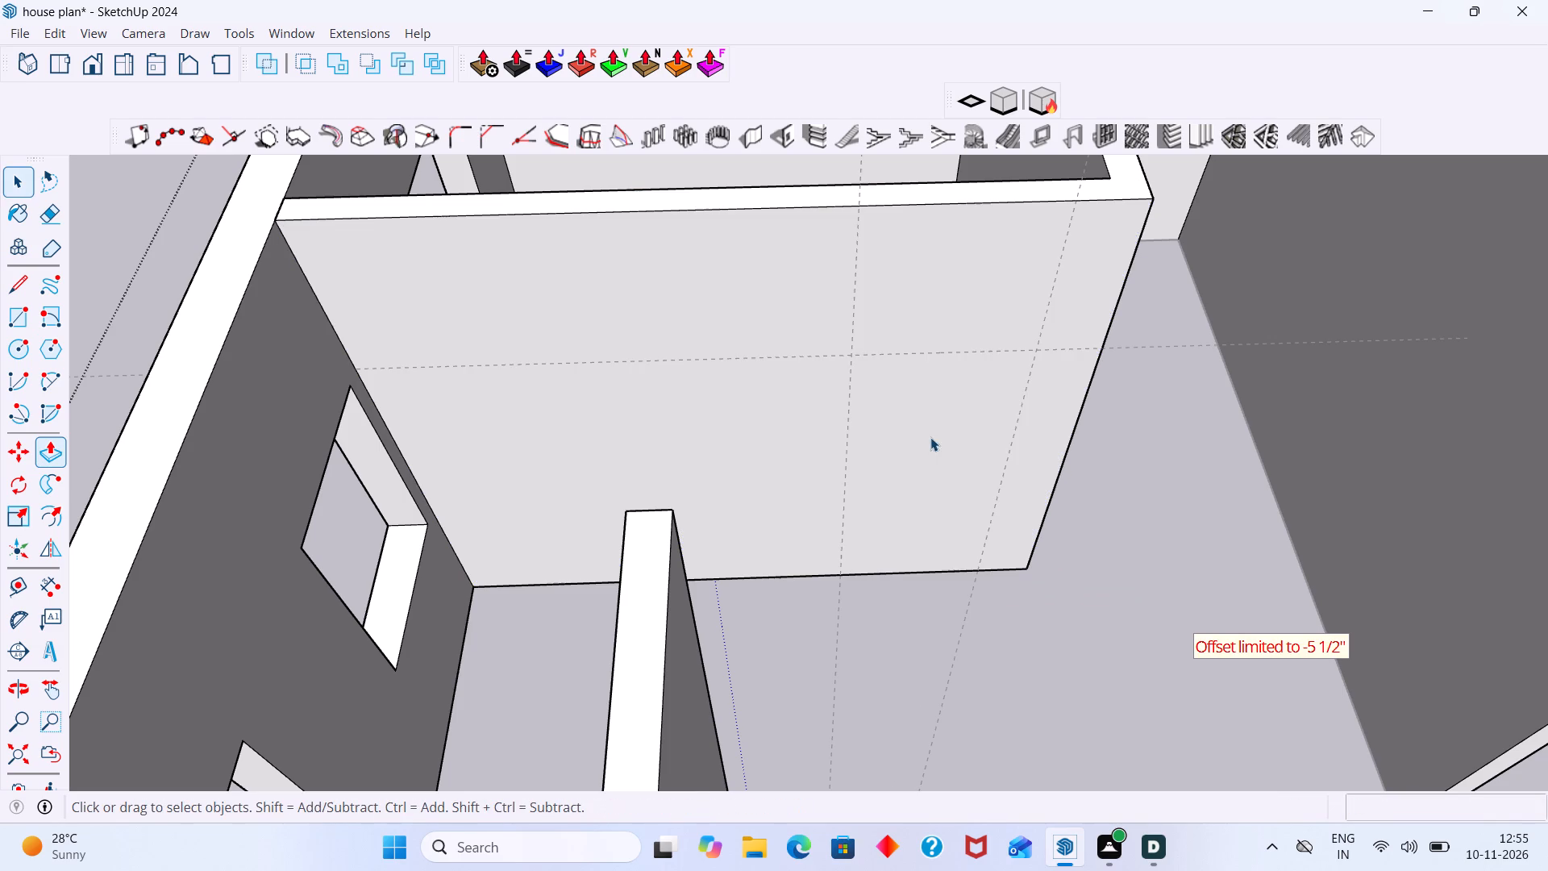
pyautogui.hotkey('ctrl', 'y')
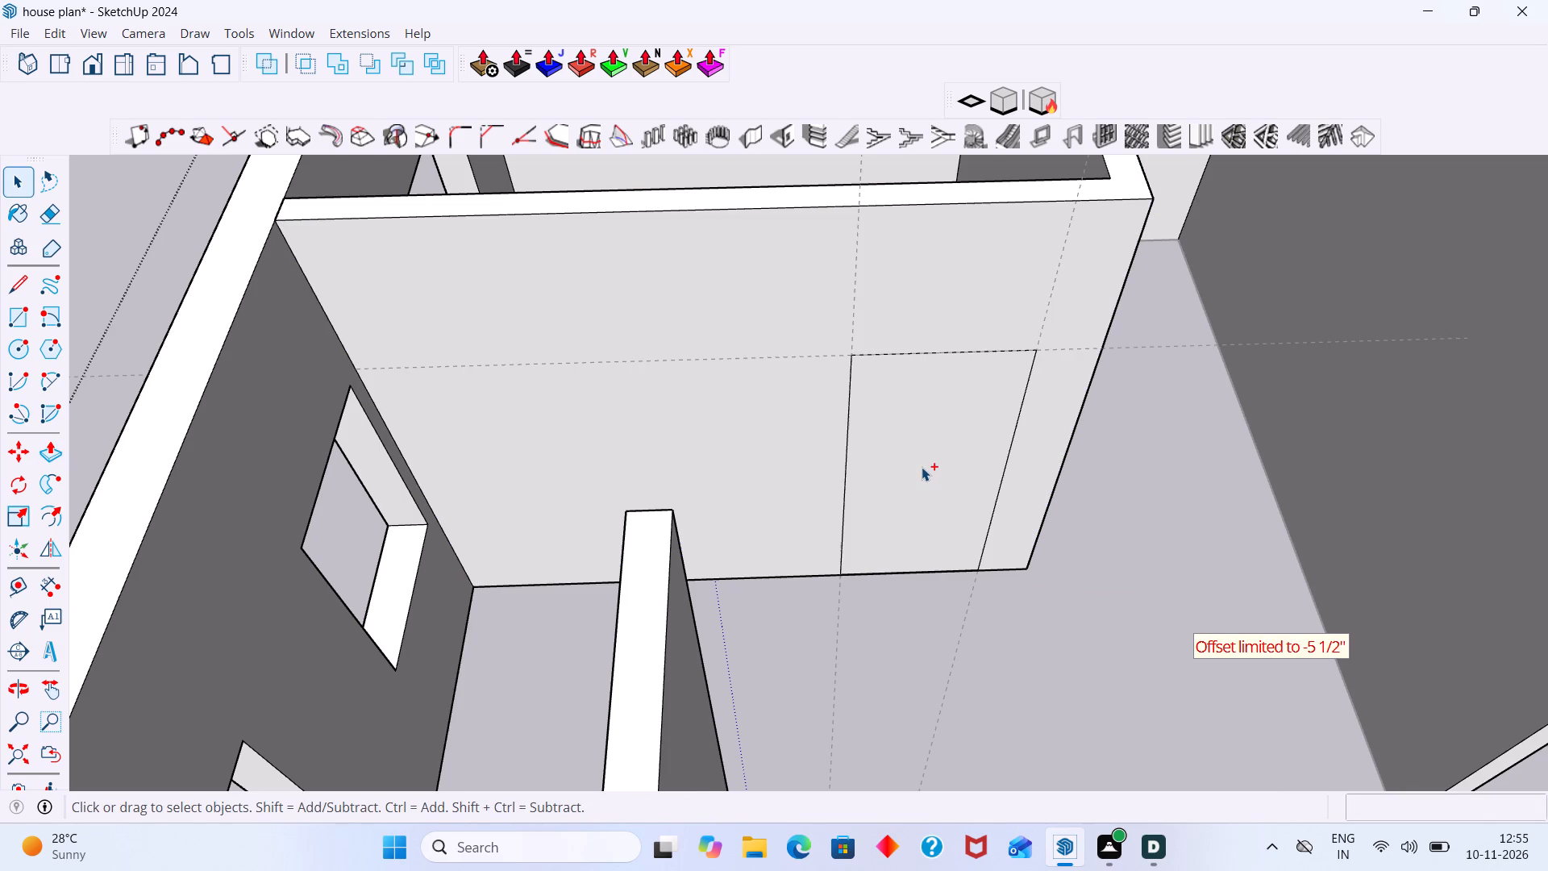
# Push the Bedroom-2 door rectangle 5 1/2" through the wall thickness to cut the opening.
pyautogui.press('space')
pyautogui.click(906, 448)
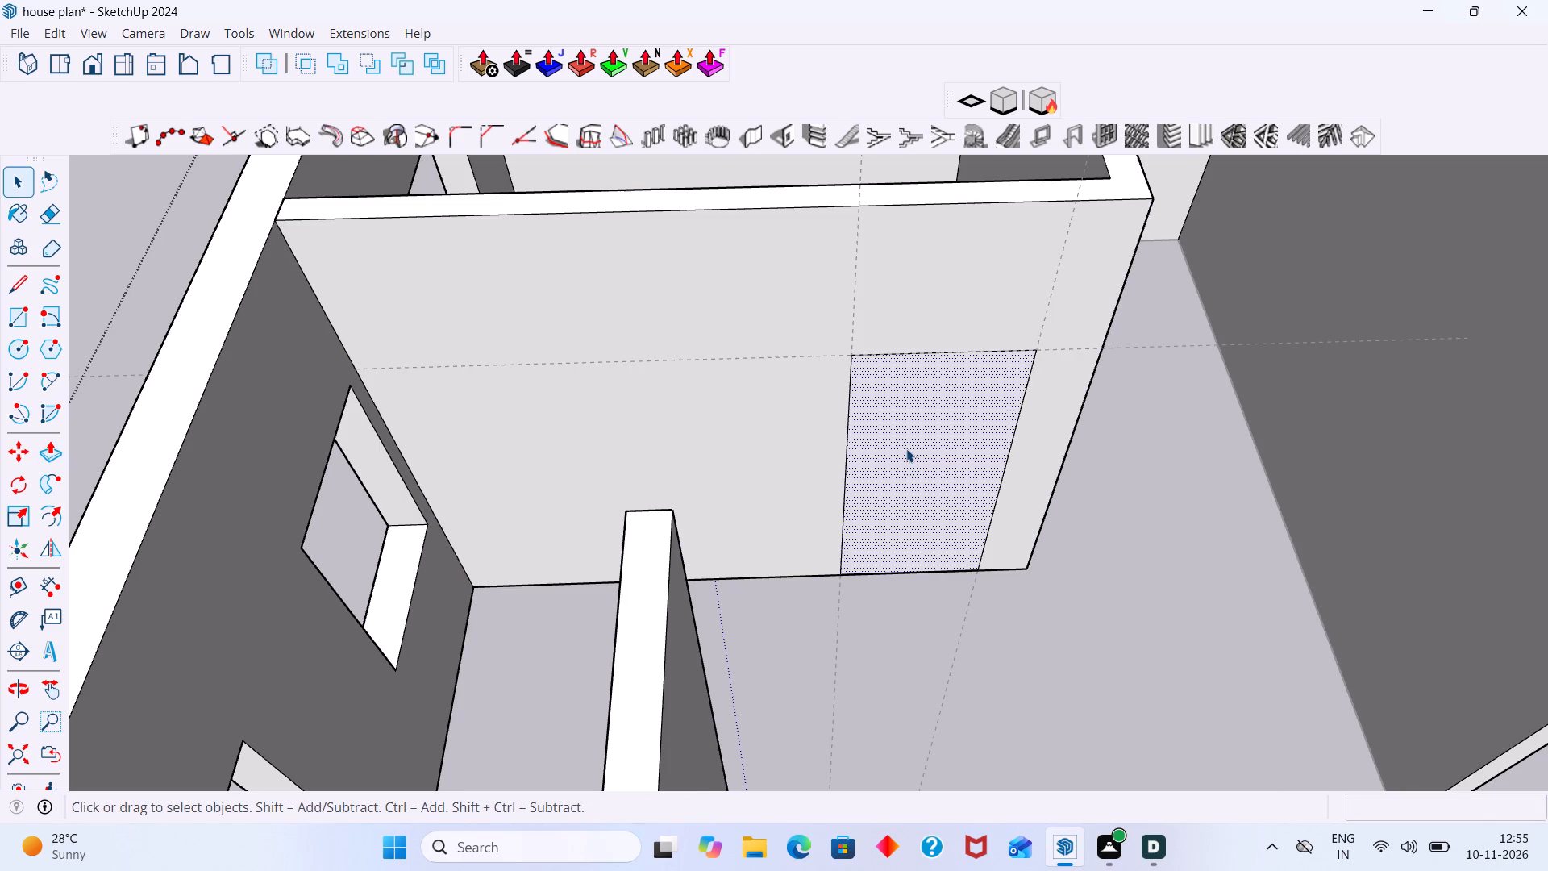
pyautogui.press('p')
pyautogui.click(906, 448)
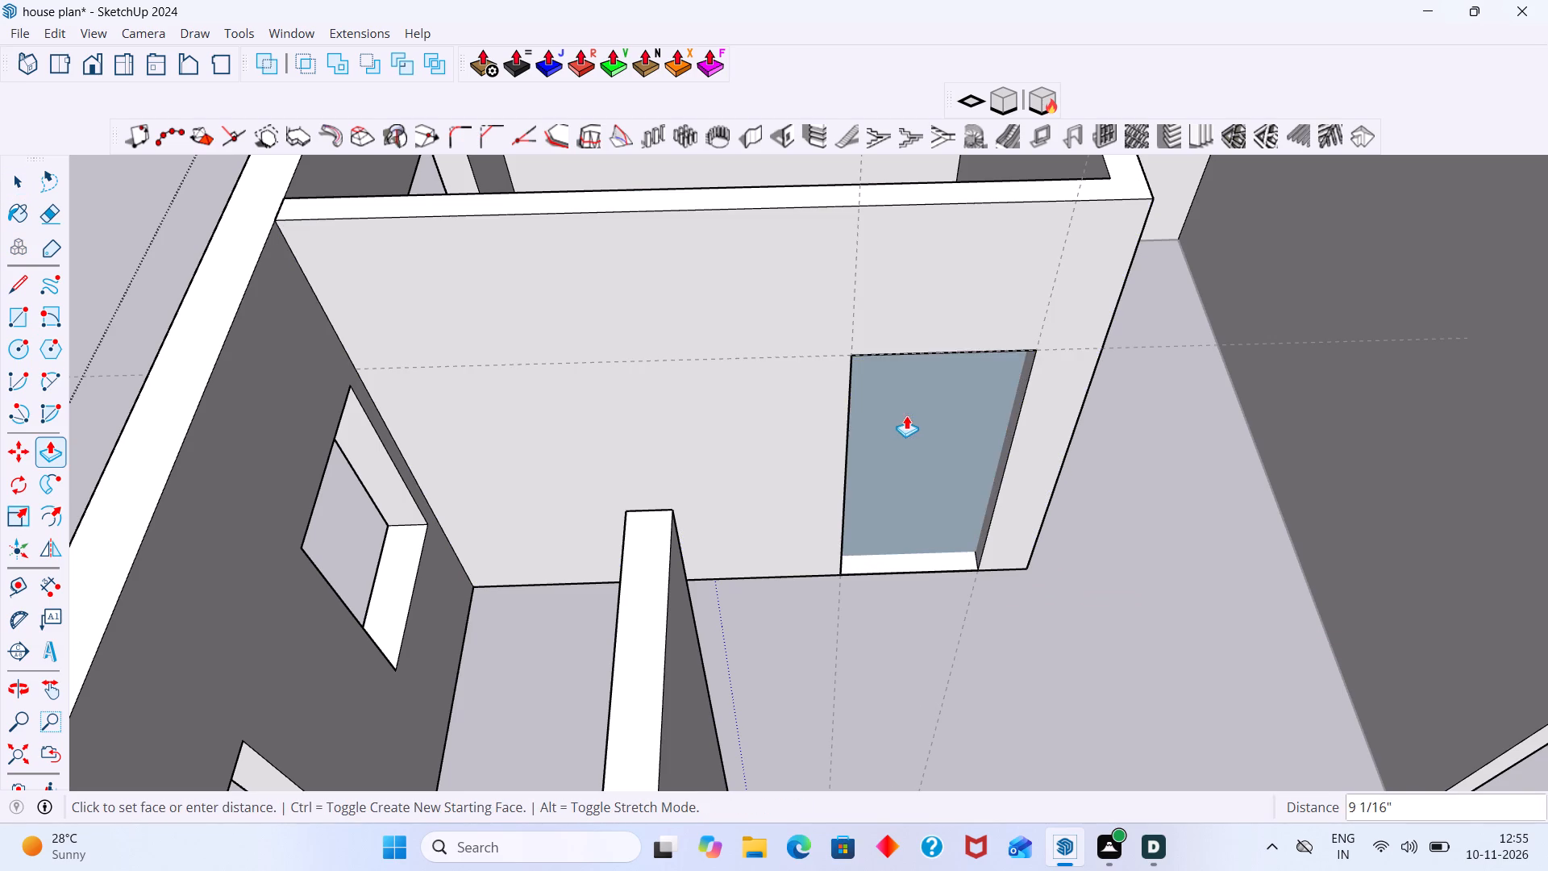
pyautogui.moveTo(880, 237); pyautogui.dragTo(811, 359, button='middle')
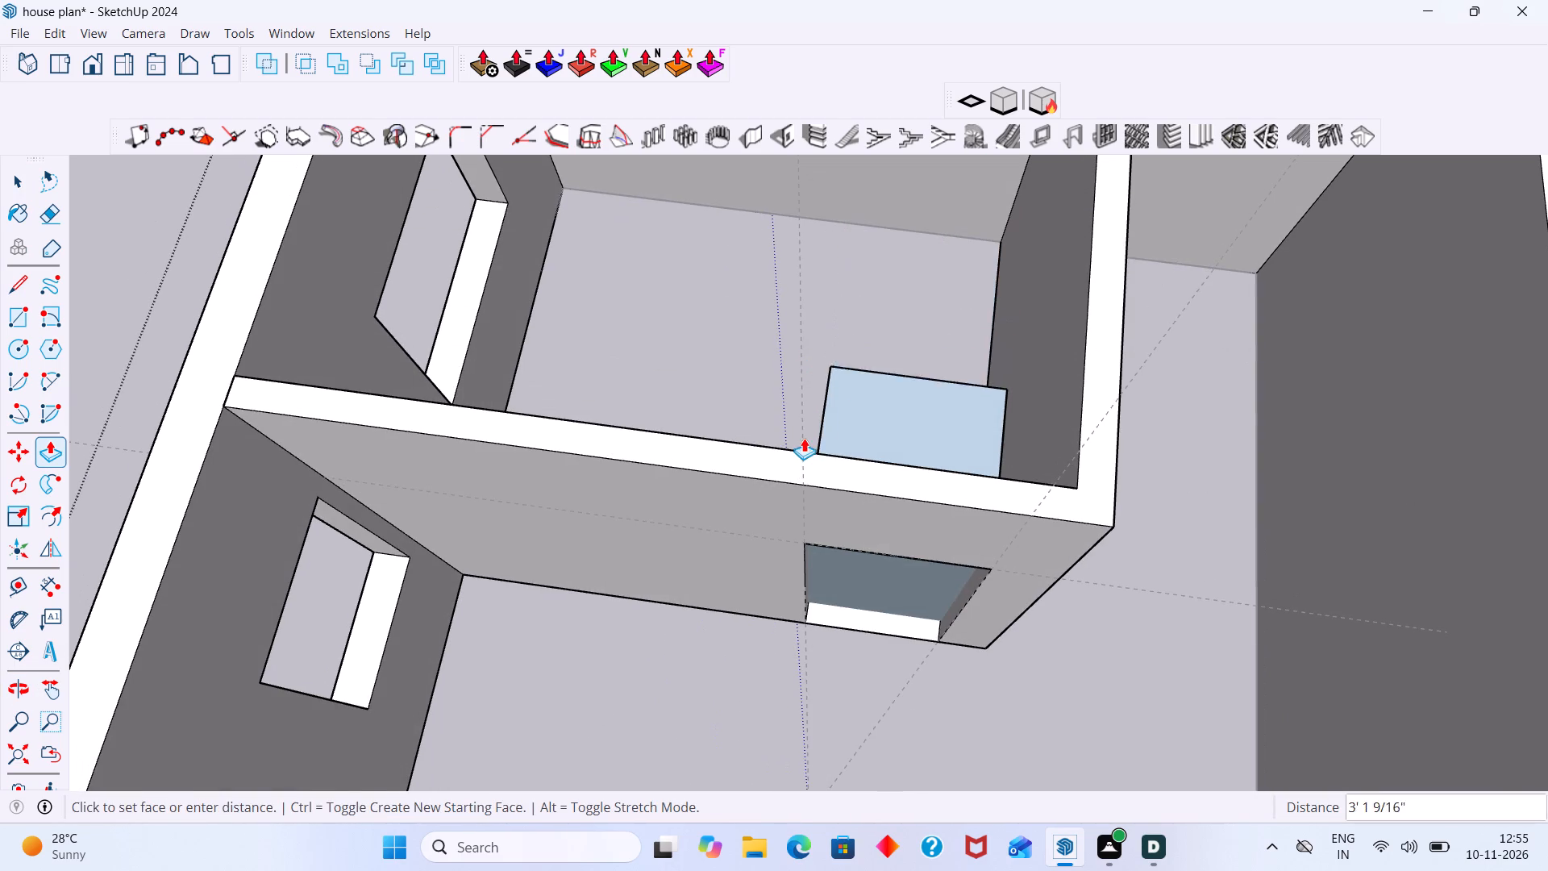
pyautogui.doubleClick(811, 448)
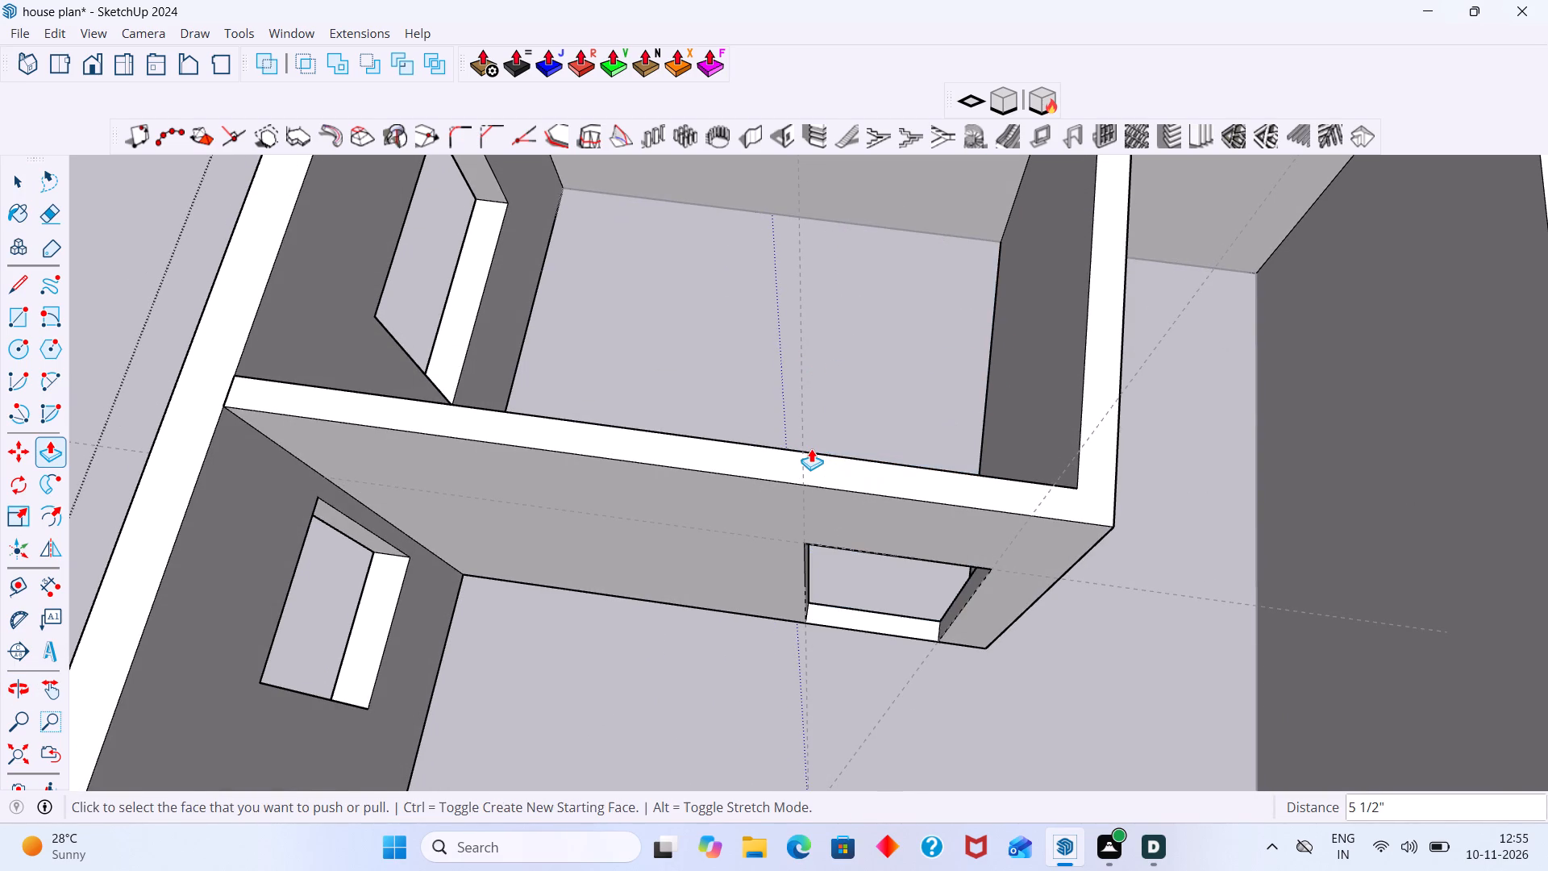
pyautogui.click(868, 575)
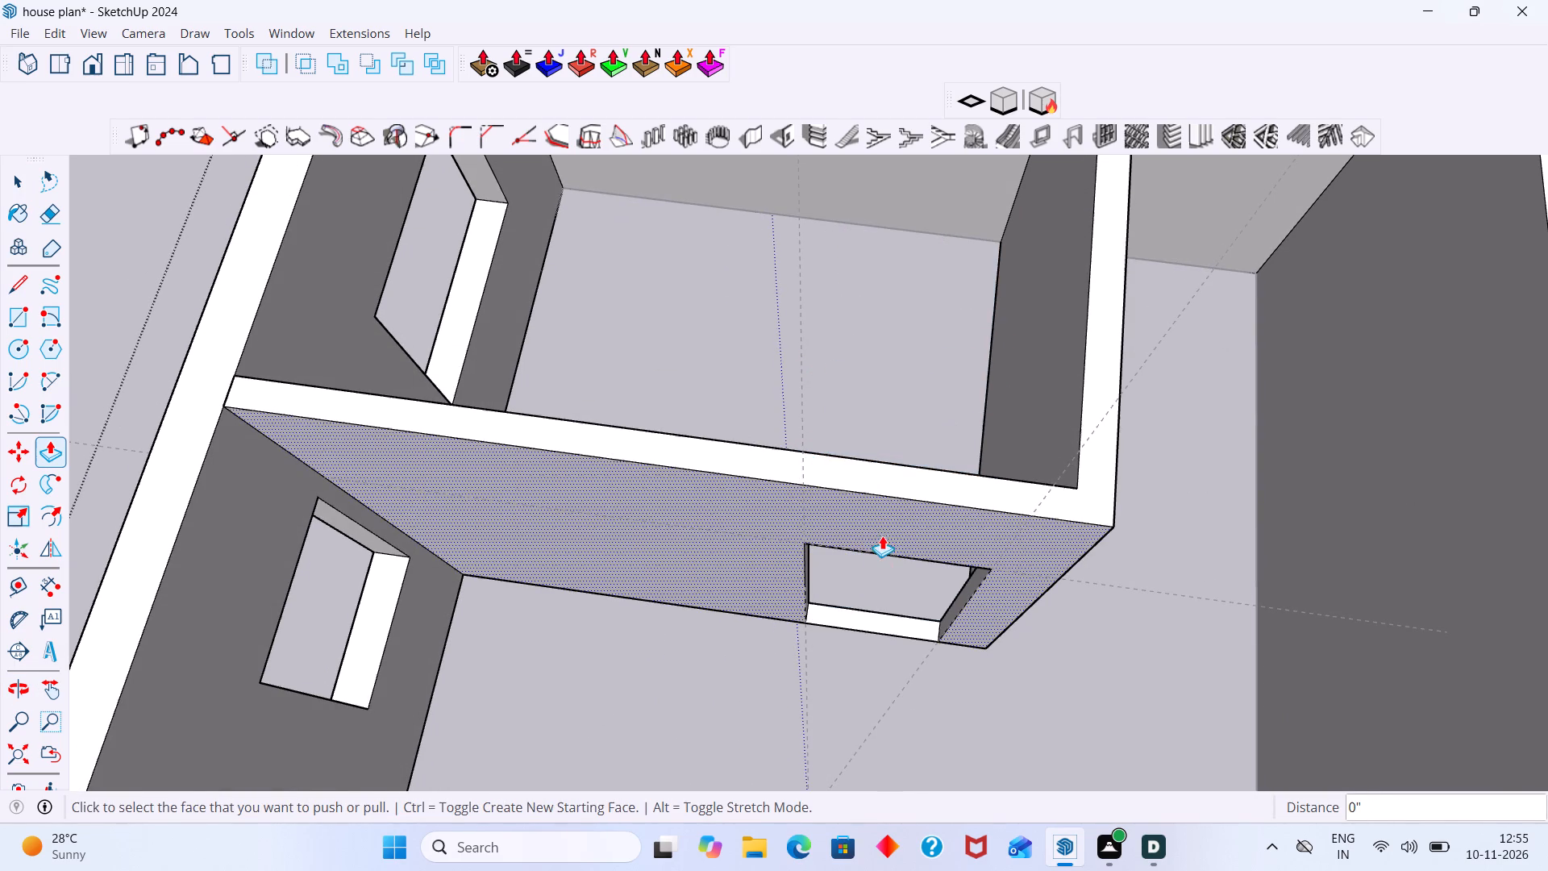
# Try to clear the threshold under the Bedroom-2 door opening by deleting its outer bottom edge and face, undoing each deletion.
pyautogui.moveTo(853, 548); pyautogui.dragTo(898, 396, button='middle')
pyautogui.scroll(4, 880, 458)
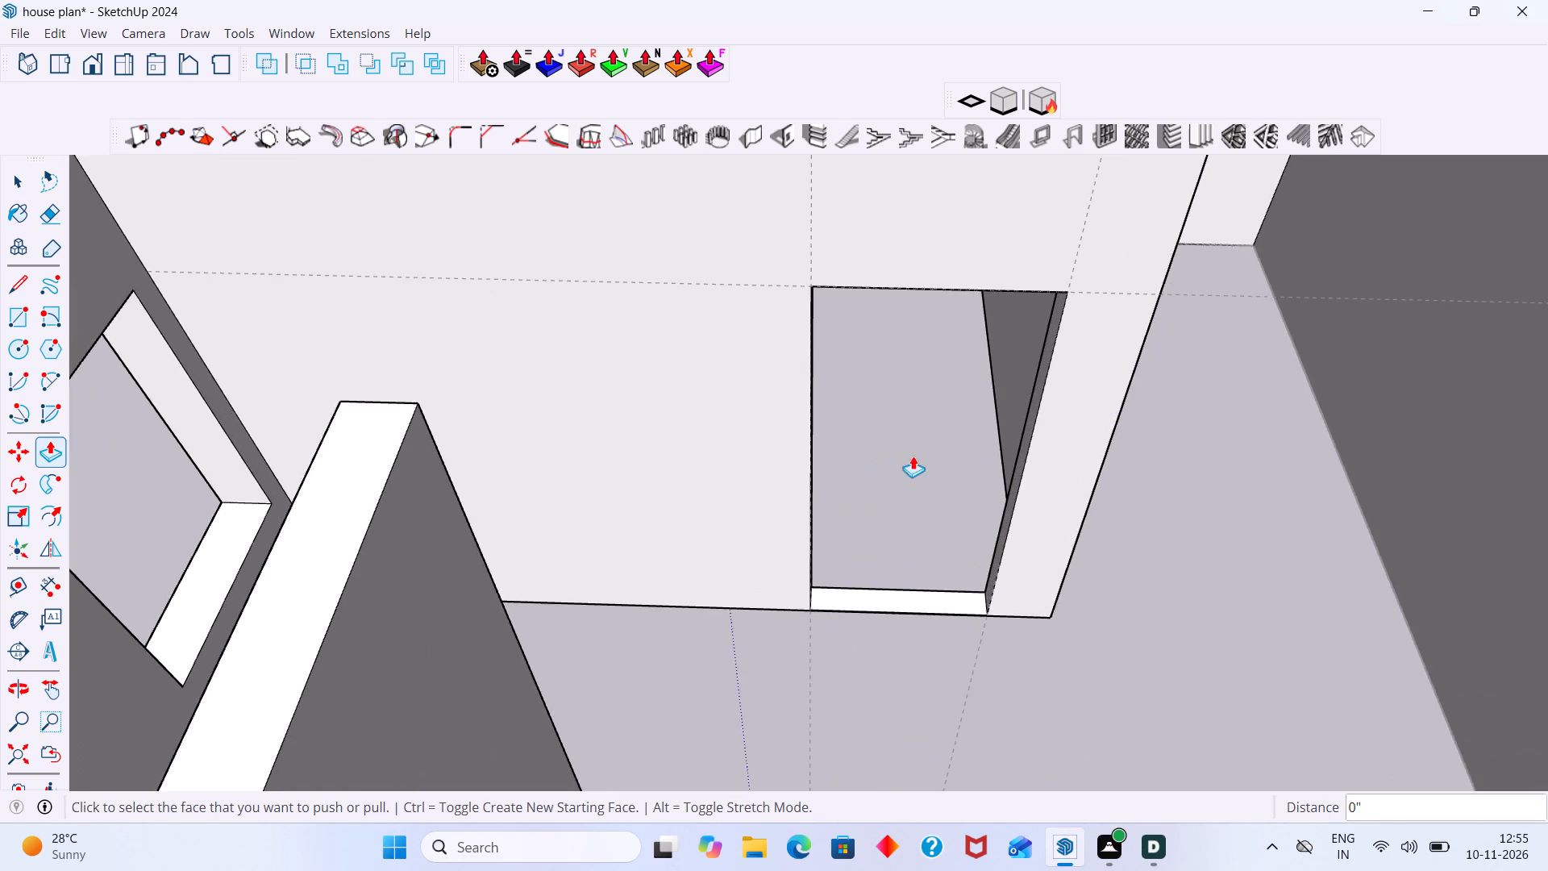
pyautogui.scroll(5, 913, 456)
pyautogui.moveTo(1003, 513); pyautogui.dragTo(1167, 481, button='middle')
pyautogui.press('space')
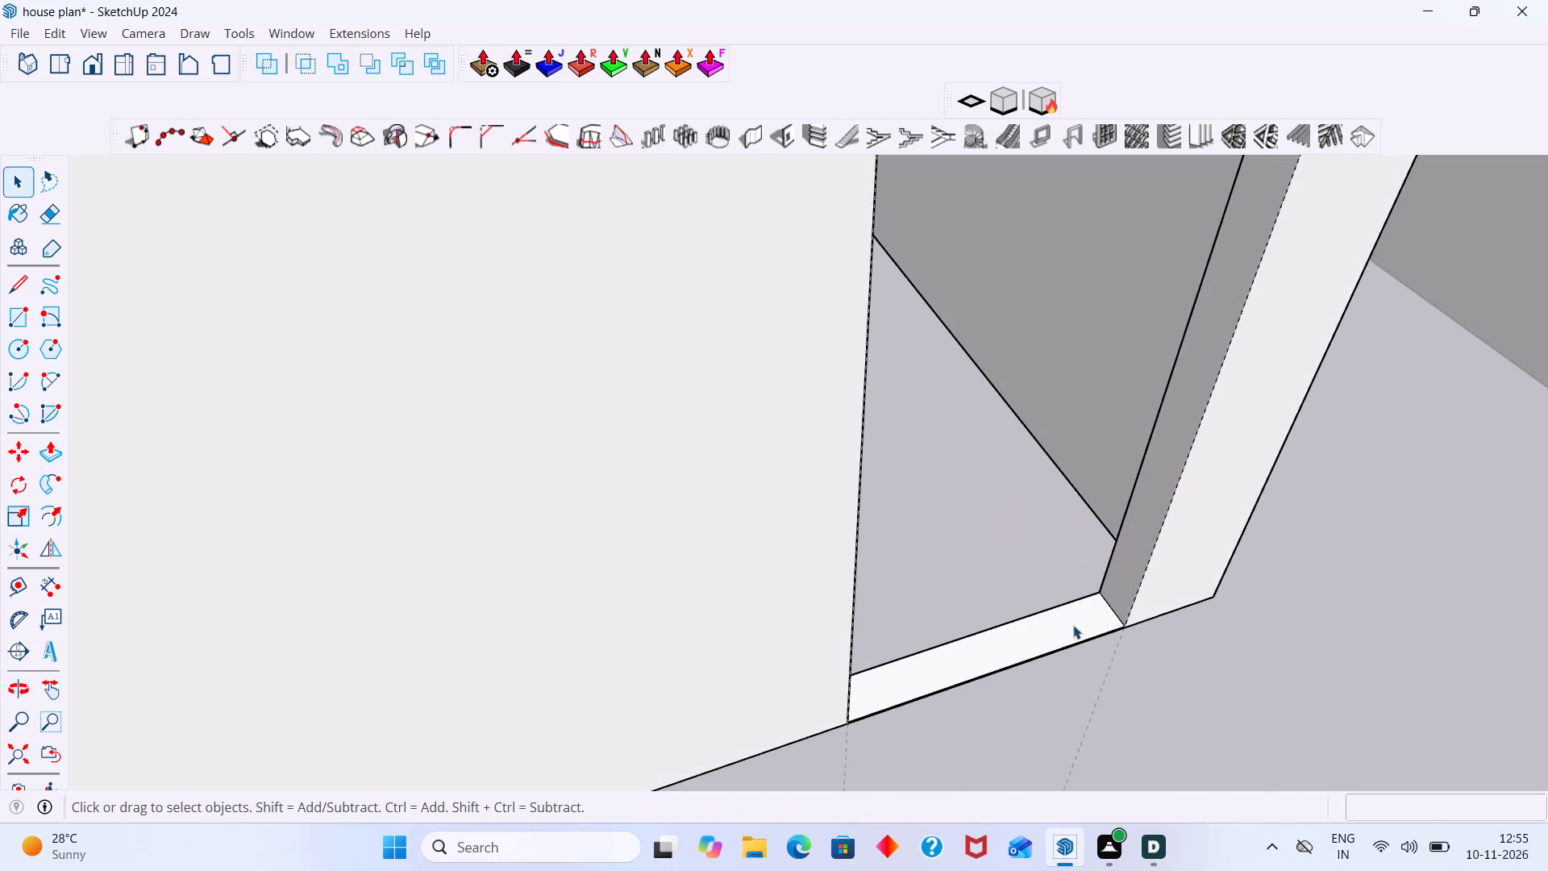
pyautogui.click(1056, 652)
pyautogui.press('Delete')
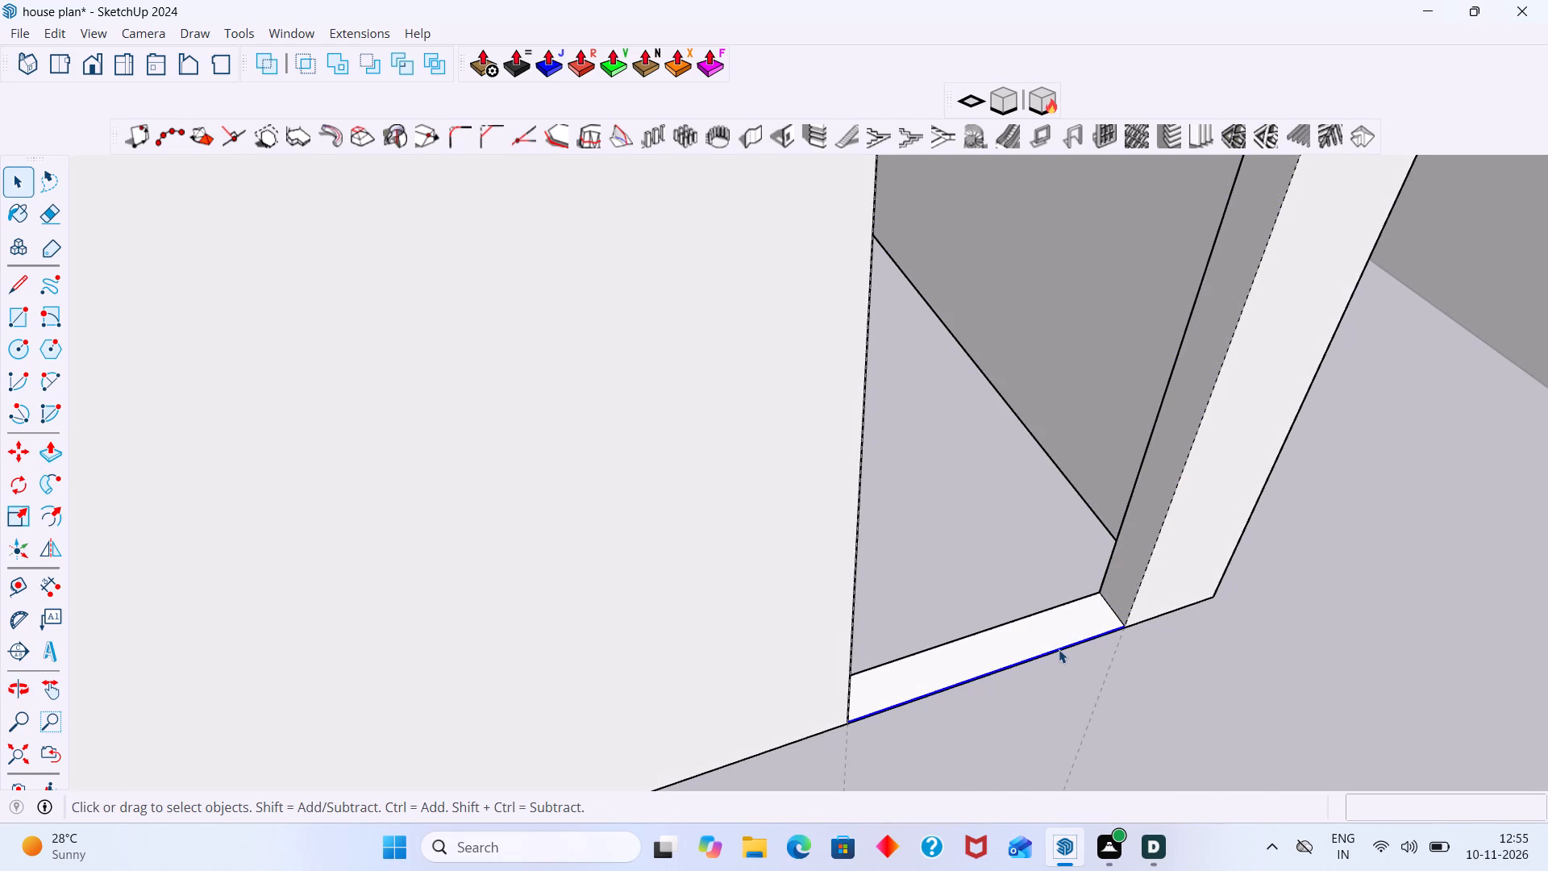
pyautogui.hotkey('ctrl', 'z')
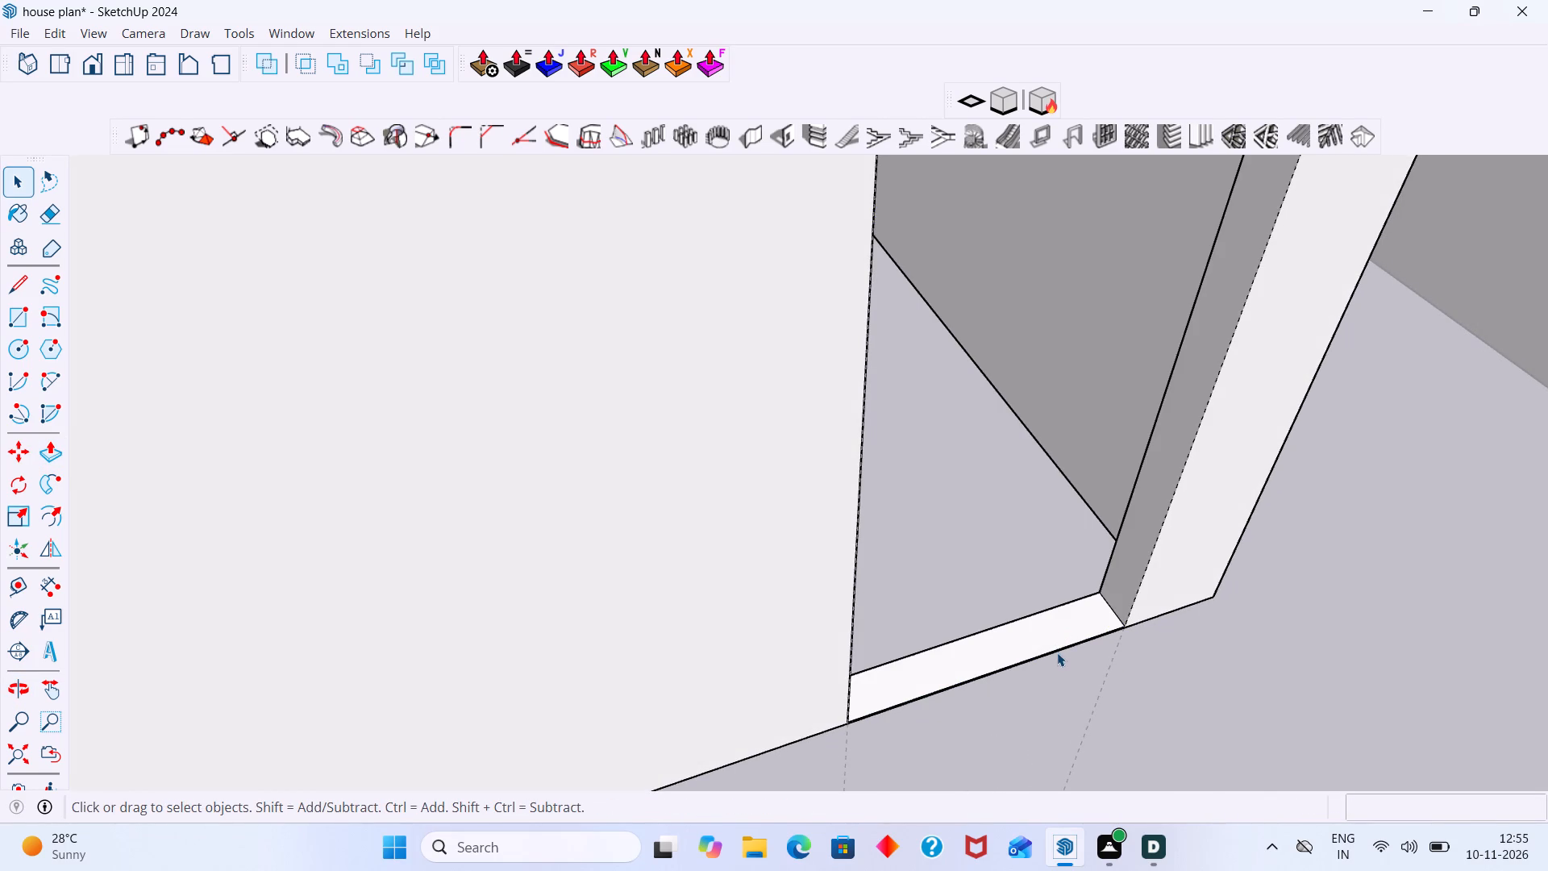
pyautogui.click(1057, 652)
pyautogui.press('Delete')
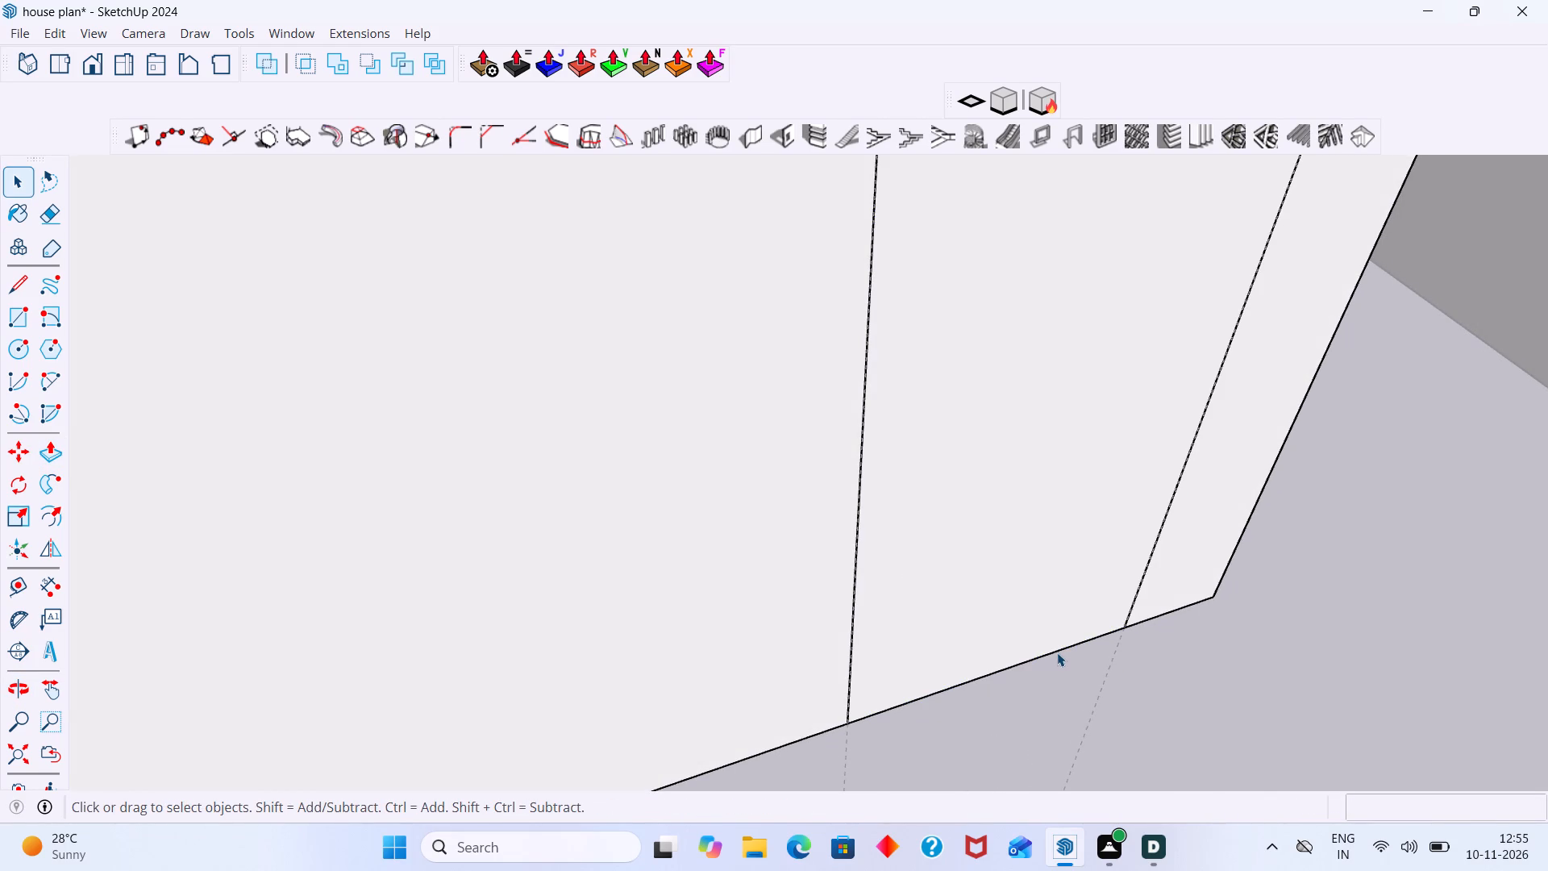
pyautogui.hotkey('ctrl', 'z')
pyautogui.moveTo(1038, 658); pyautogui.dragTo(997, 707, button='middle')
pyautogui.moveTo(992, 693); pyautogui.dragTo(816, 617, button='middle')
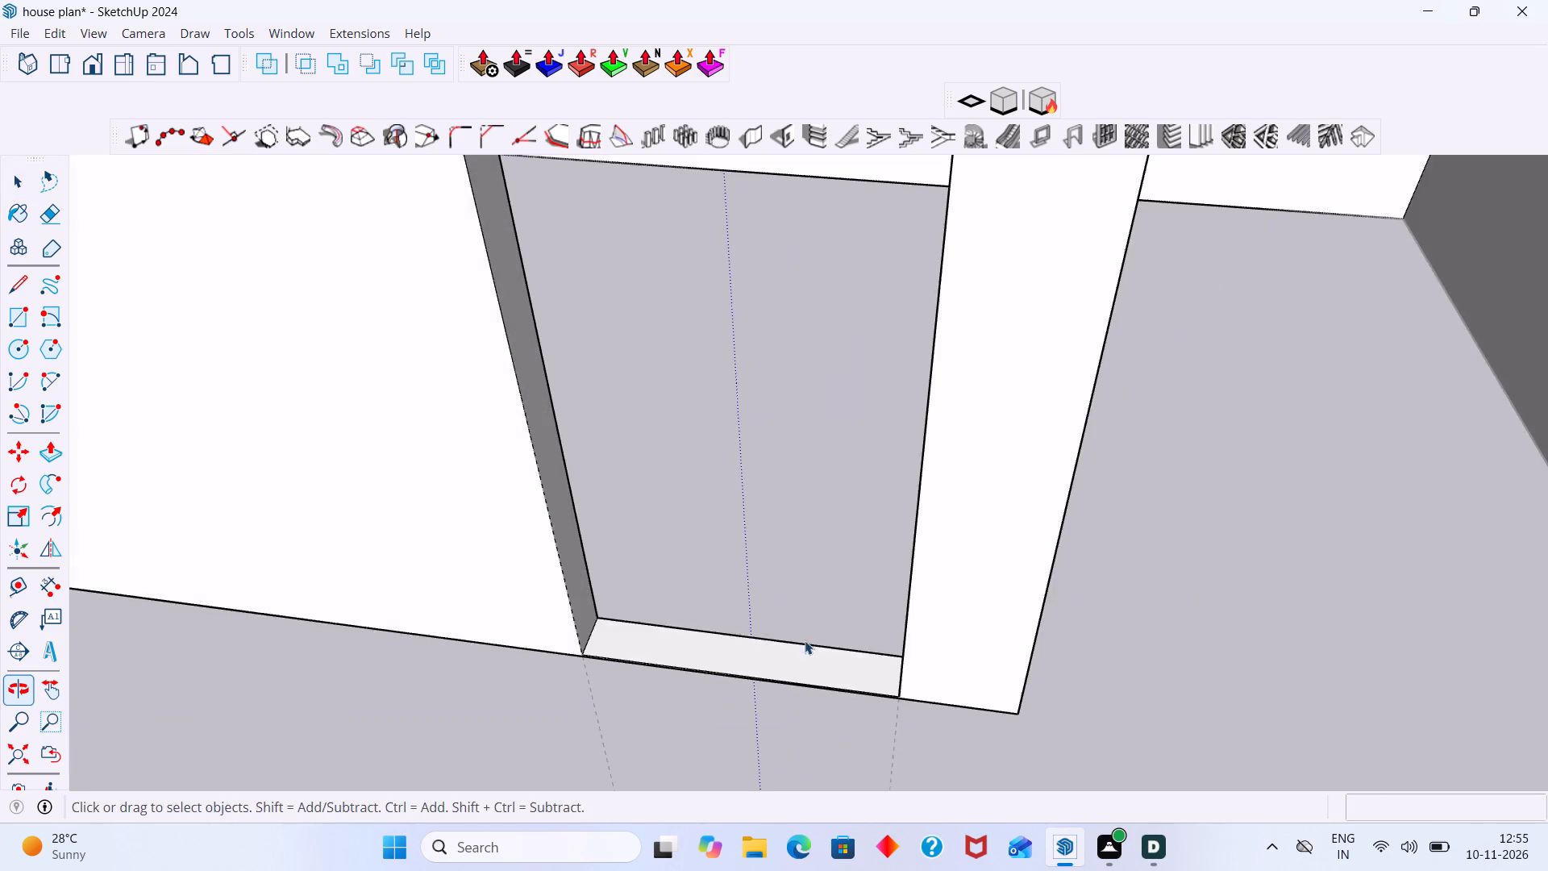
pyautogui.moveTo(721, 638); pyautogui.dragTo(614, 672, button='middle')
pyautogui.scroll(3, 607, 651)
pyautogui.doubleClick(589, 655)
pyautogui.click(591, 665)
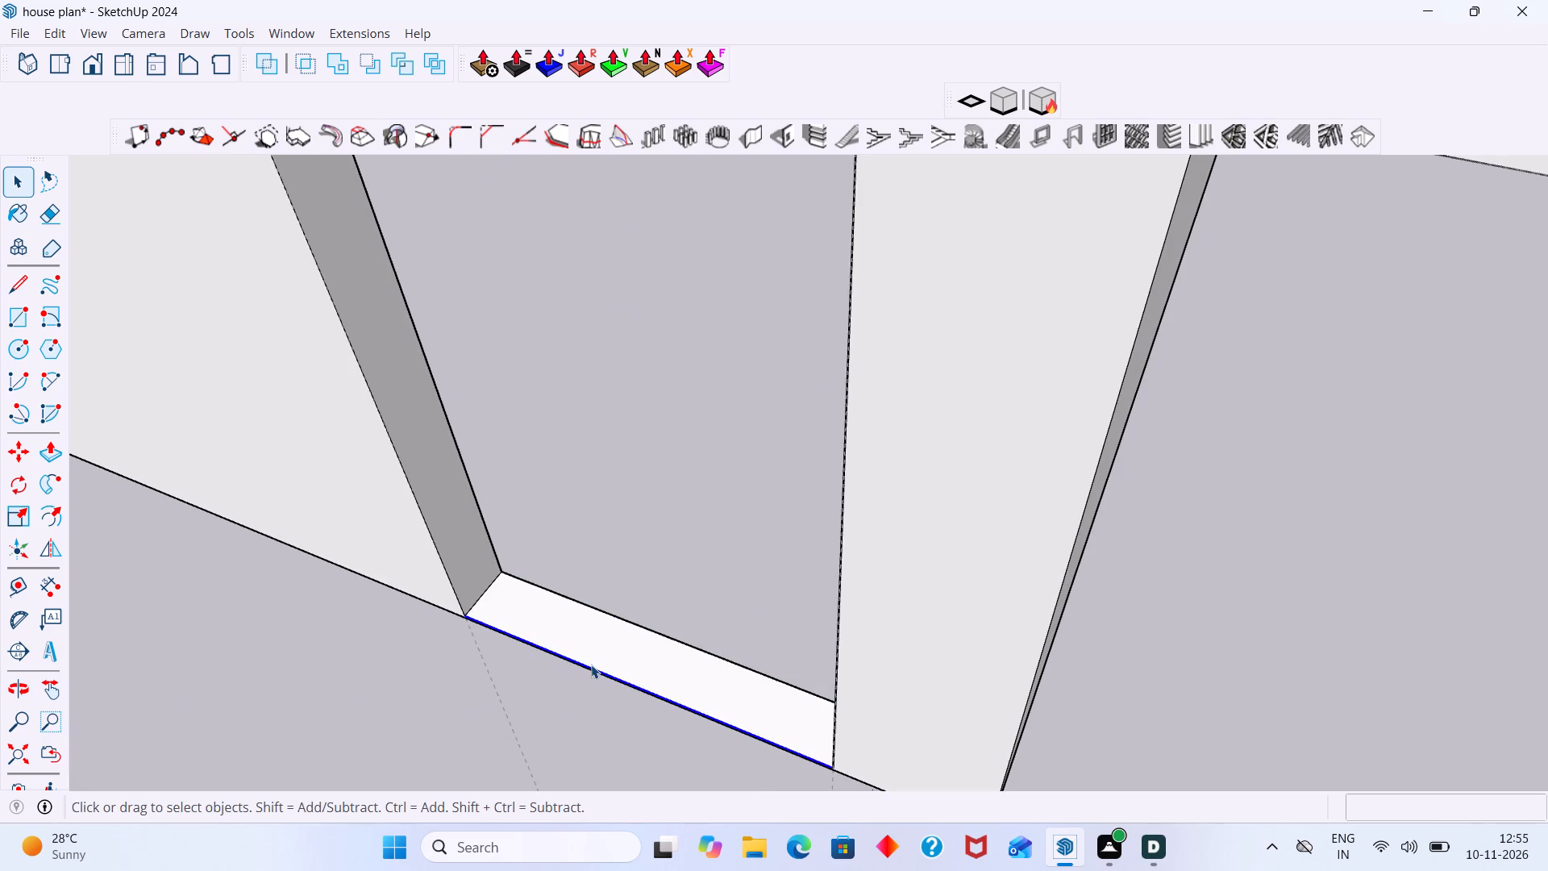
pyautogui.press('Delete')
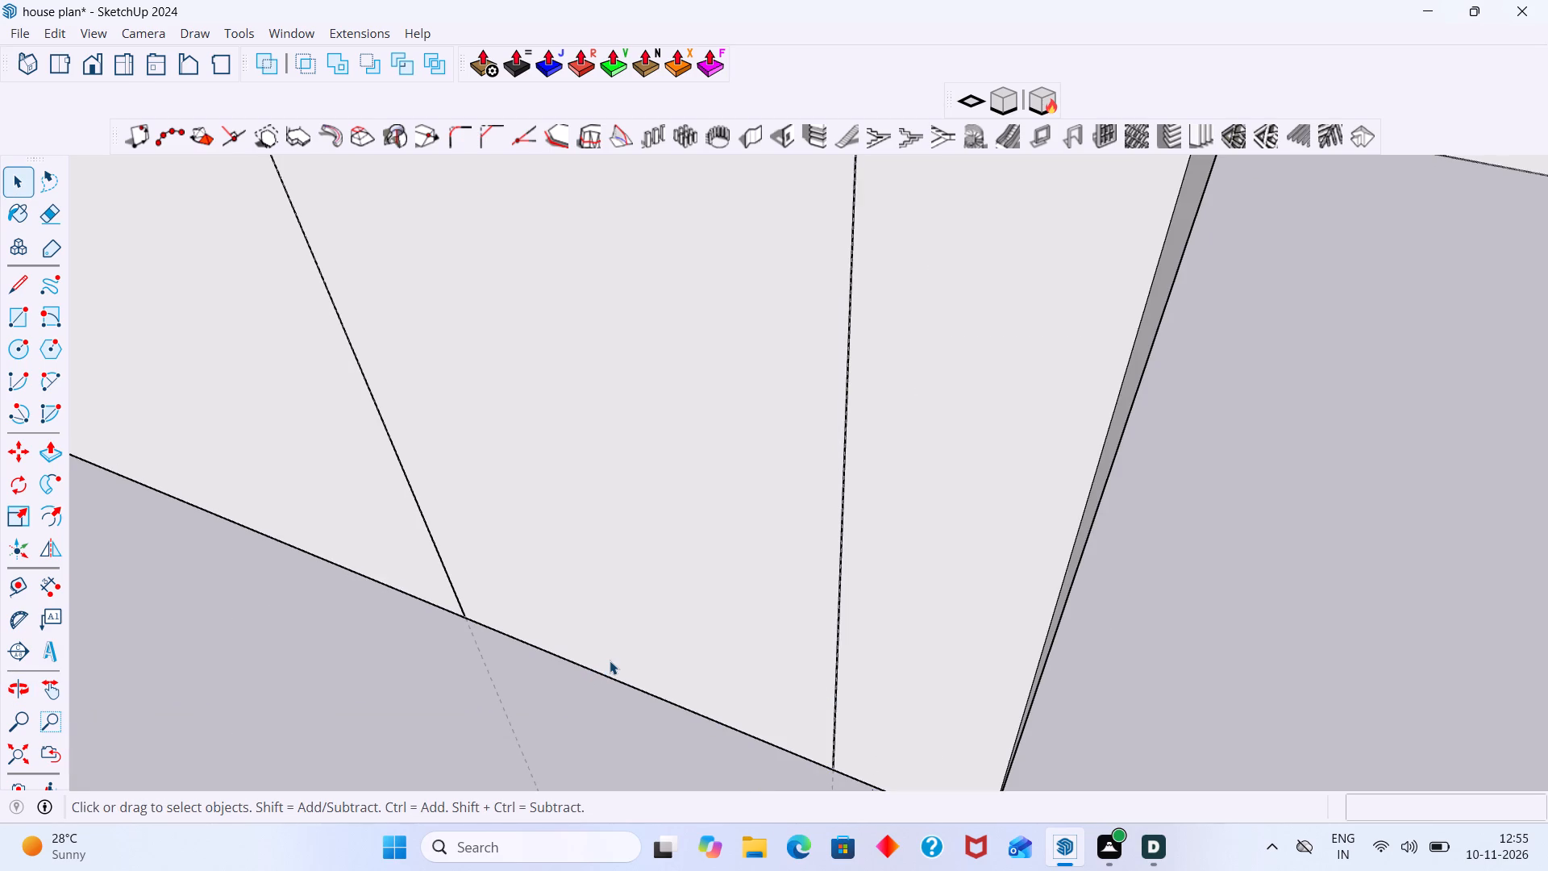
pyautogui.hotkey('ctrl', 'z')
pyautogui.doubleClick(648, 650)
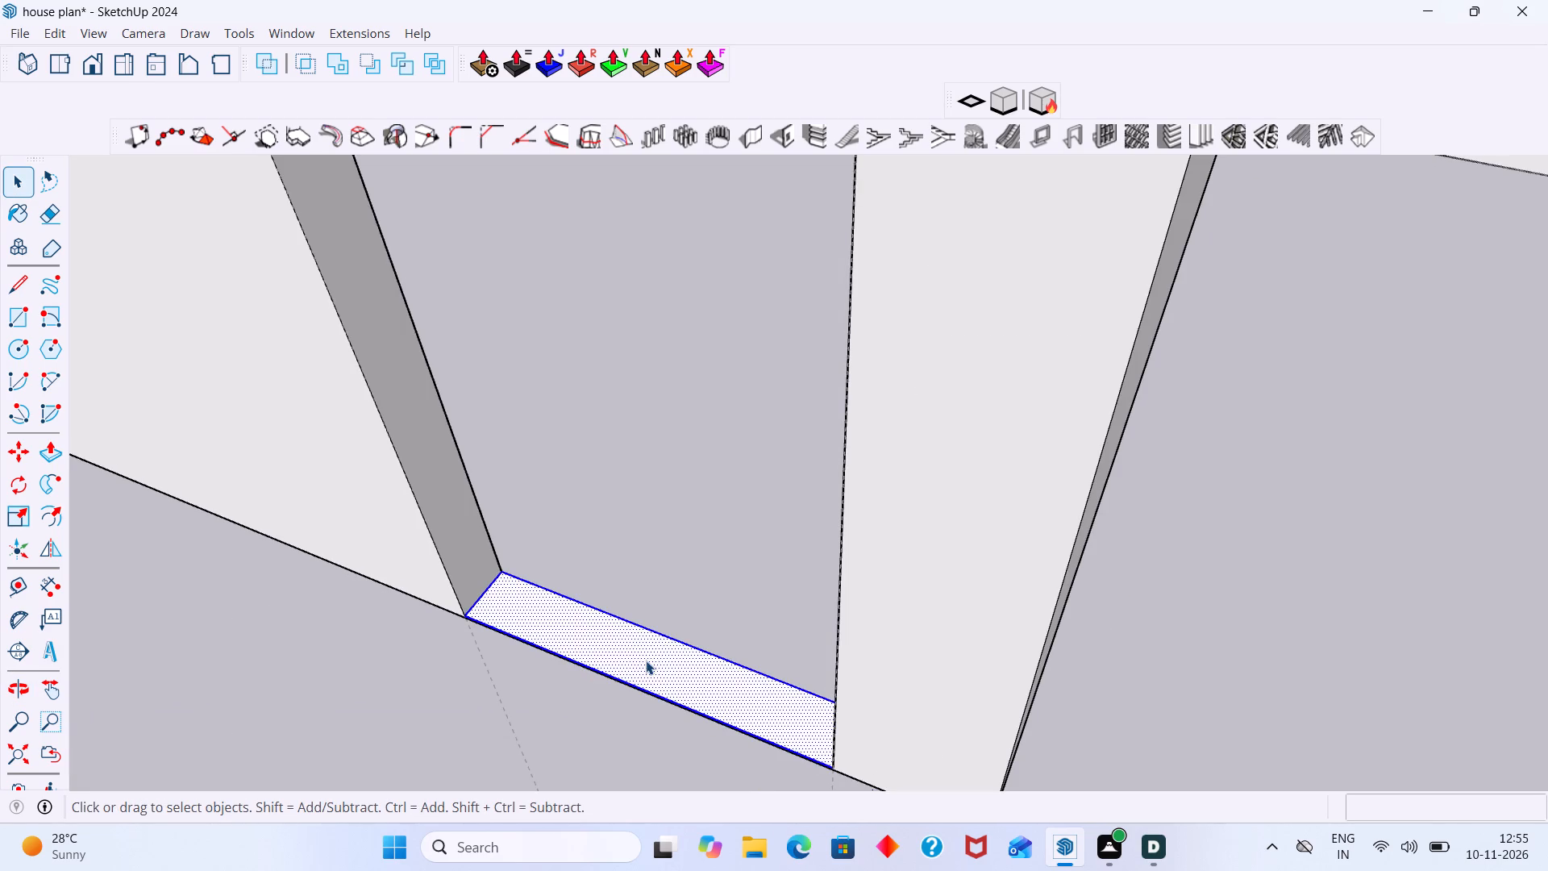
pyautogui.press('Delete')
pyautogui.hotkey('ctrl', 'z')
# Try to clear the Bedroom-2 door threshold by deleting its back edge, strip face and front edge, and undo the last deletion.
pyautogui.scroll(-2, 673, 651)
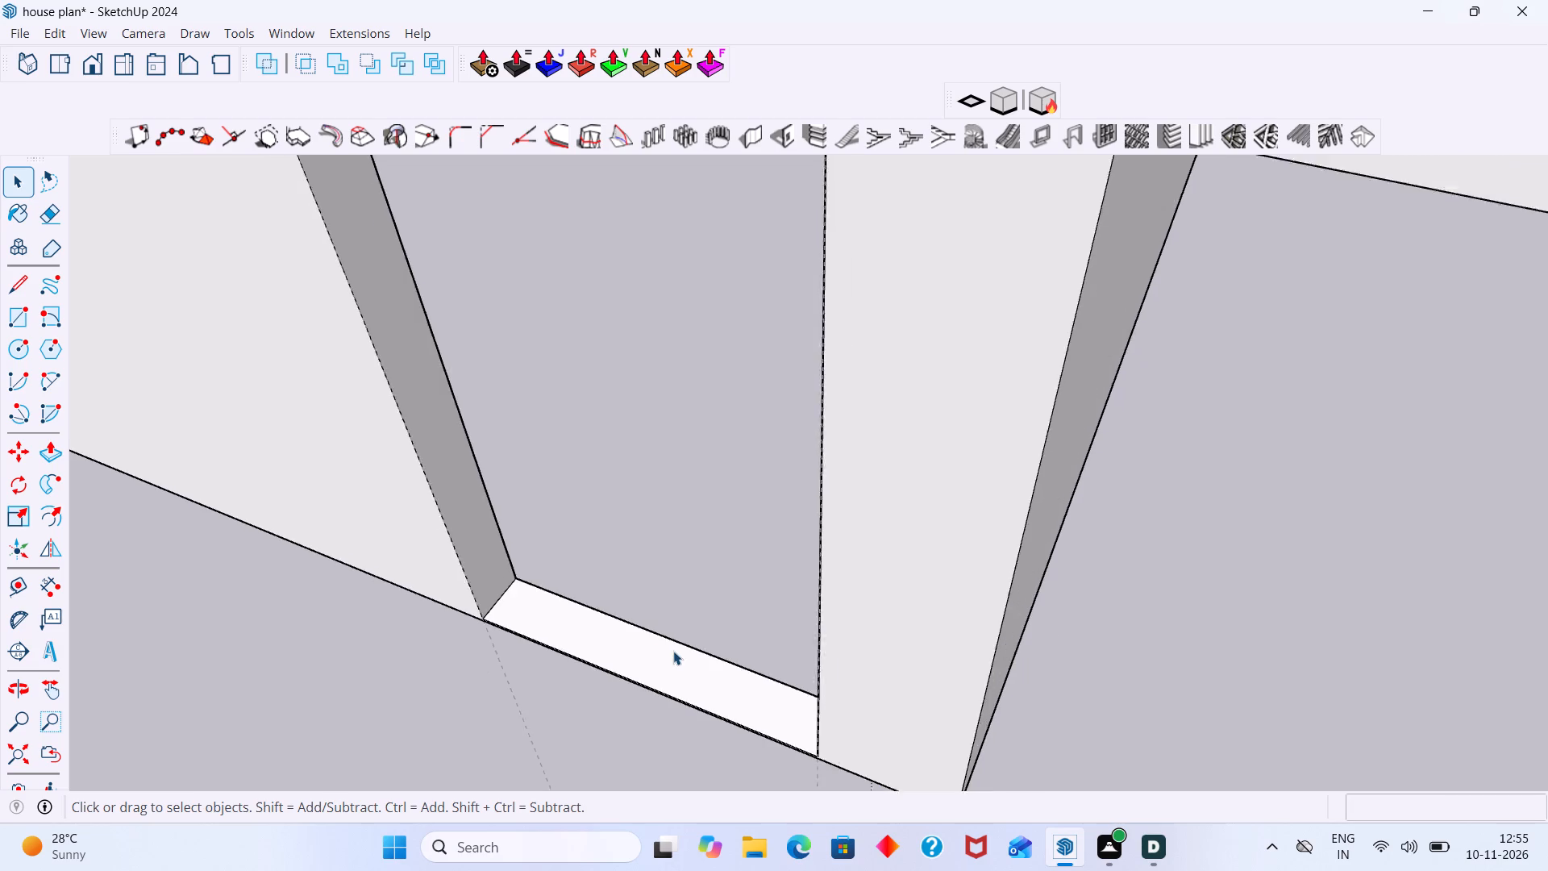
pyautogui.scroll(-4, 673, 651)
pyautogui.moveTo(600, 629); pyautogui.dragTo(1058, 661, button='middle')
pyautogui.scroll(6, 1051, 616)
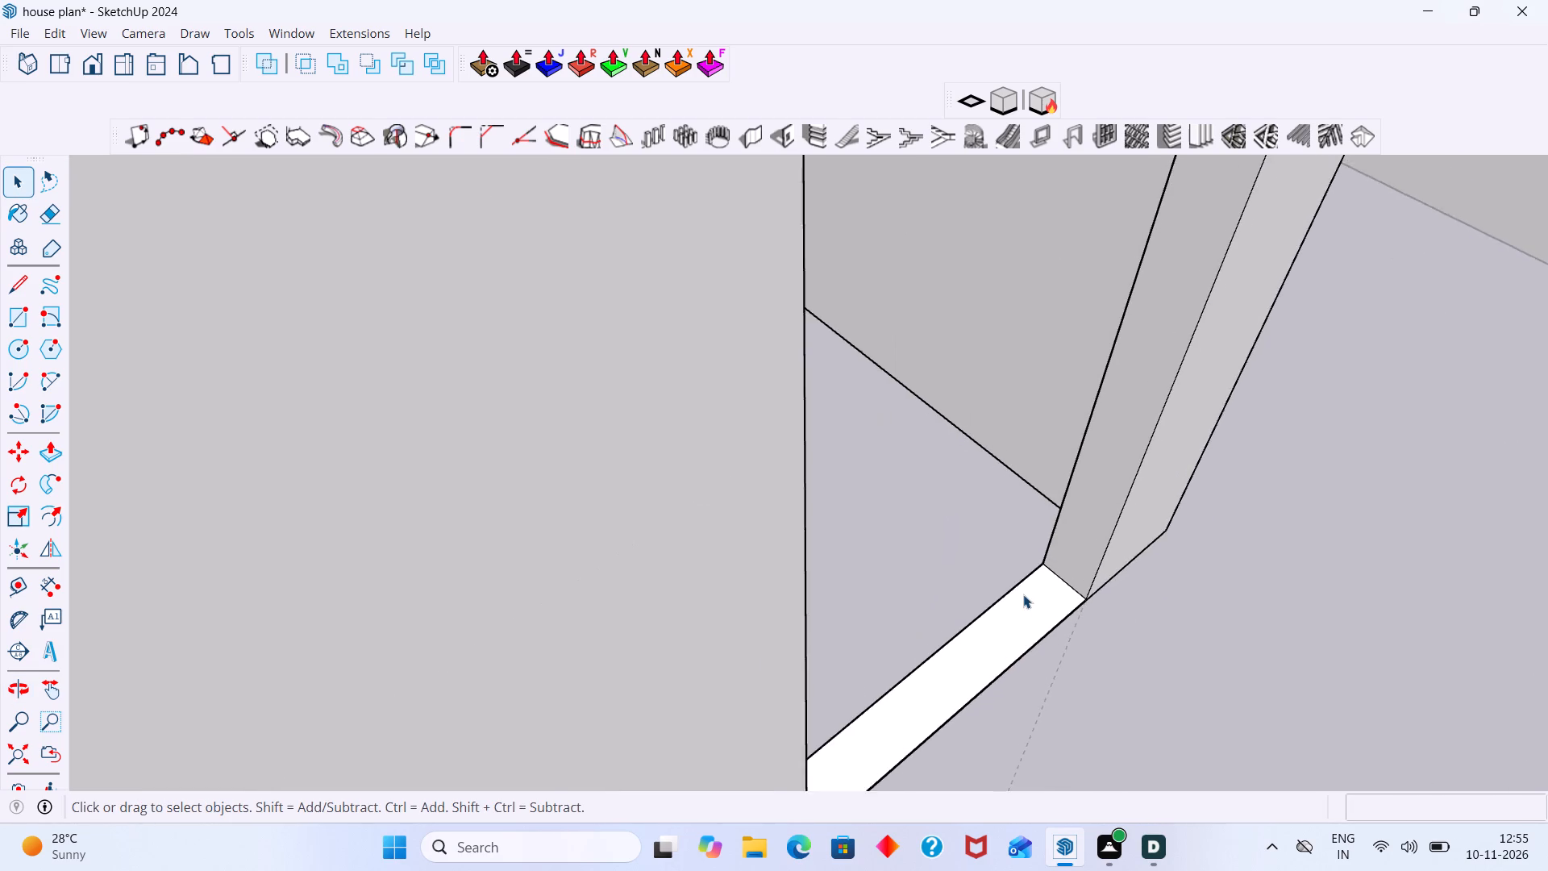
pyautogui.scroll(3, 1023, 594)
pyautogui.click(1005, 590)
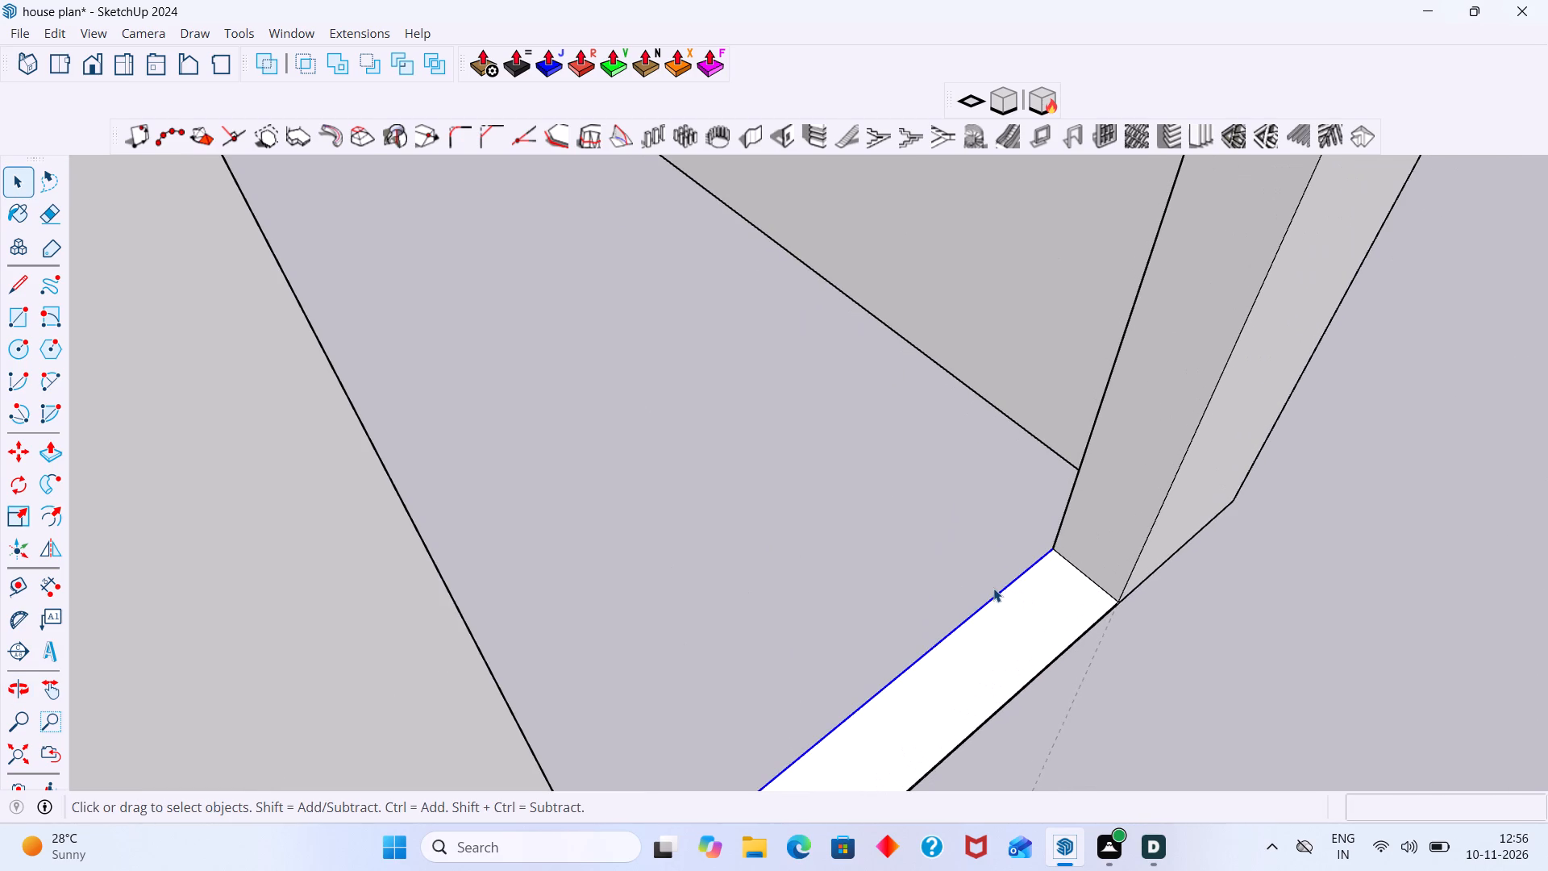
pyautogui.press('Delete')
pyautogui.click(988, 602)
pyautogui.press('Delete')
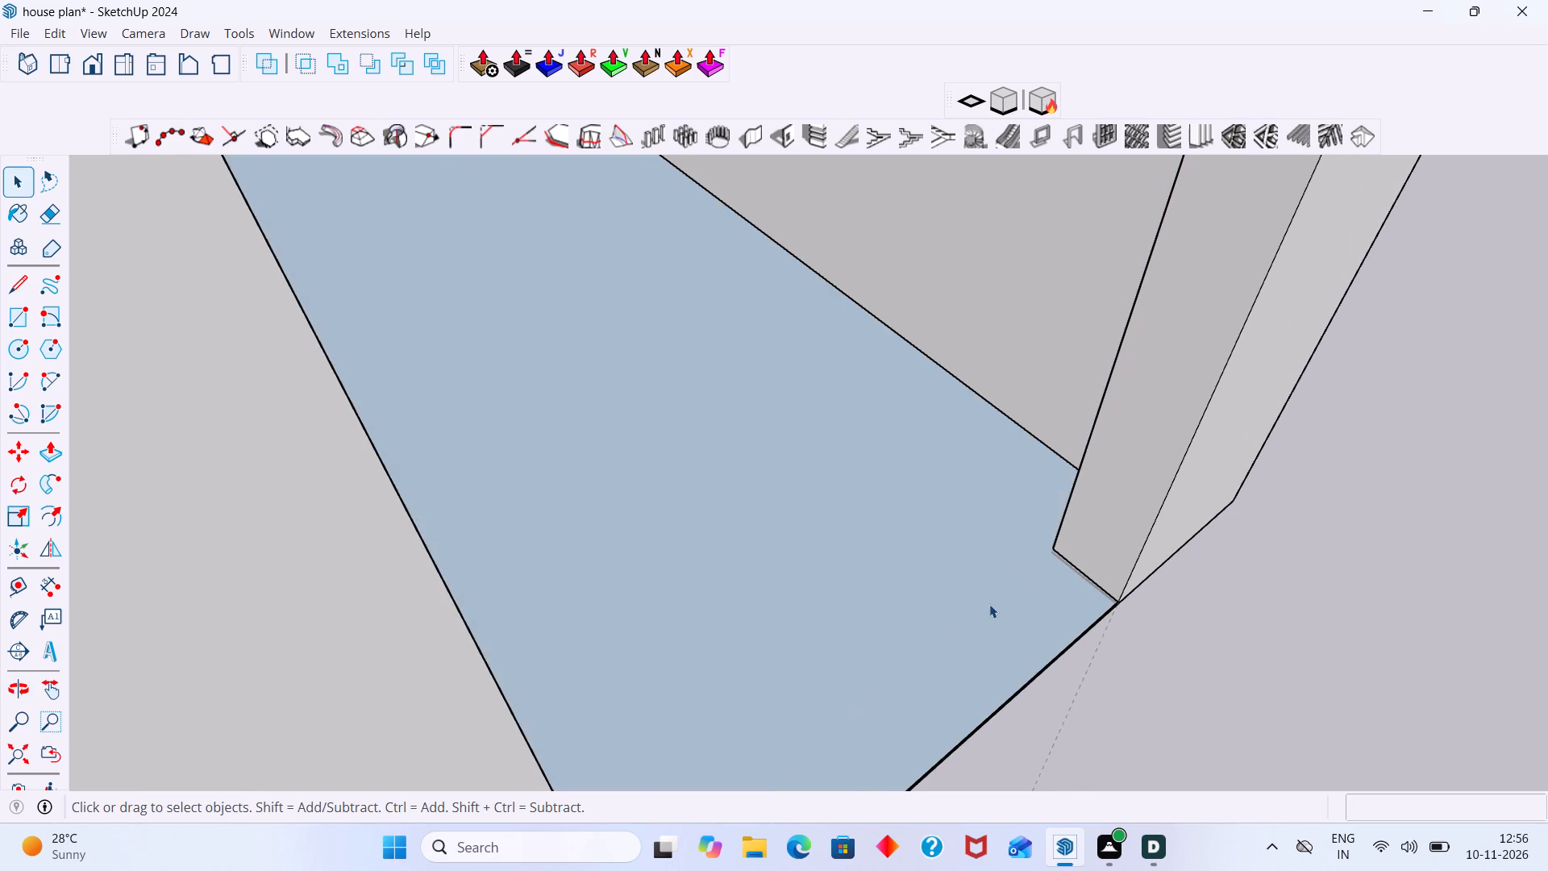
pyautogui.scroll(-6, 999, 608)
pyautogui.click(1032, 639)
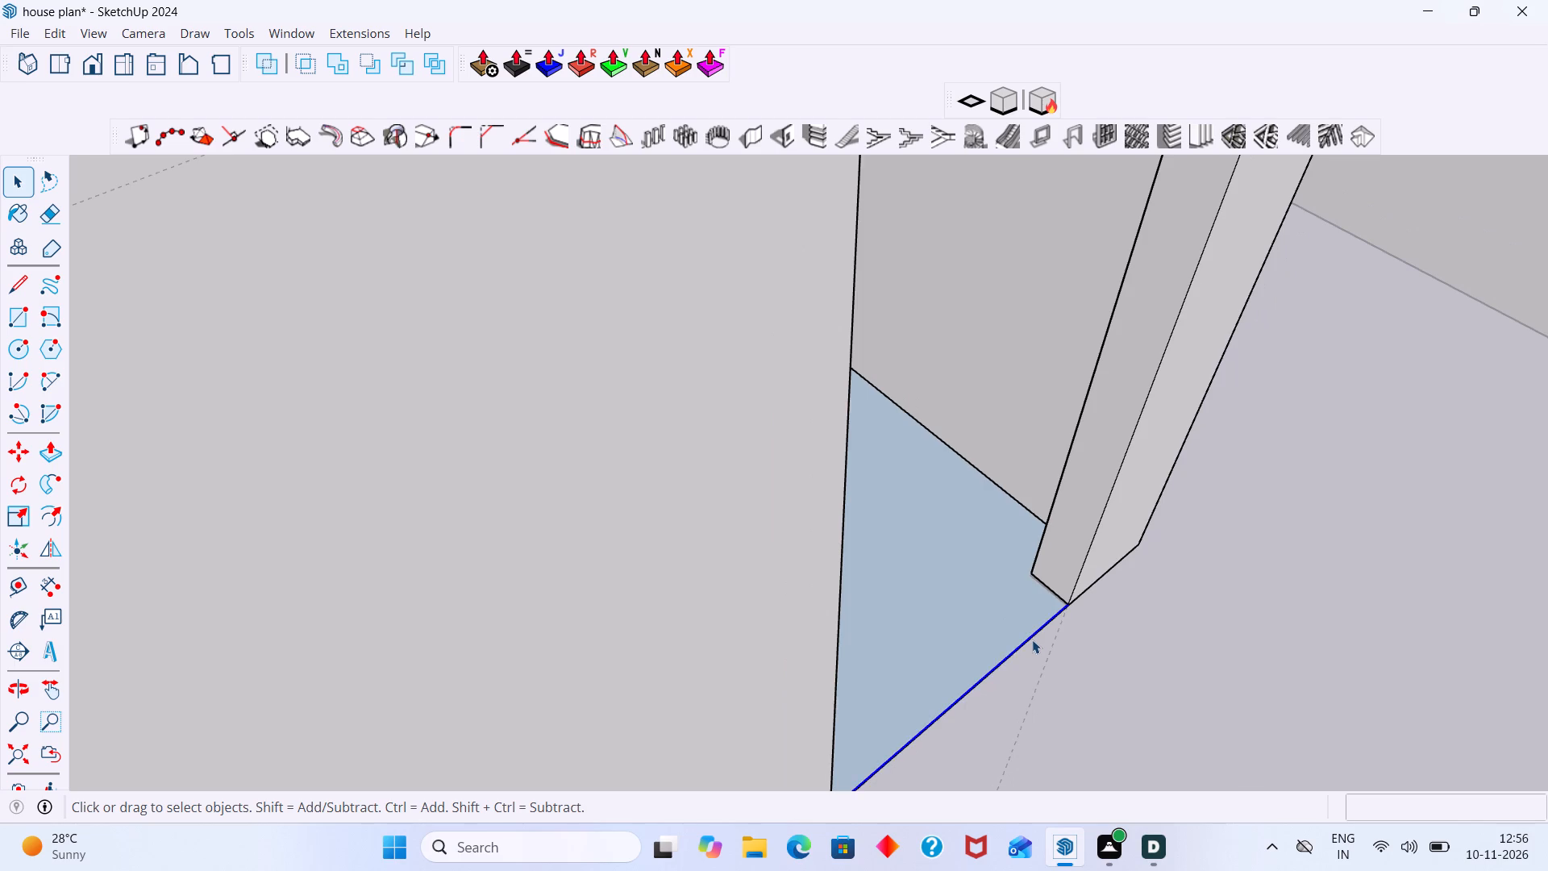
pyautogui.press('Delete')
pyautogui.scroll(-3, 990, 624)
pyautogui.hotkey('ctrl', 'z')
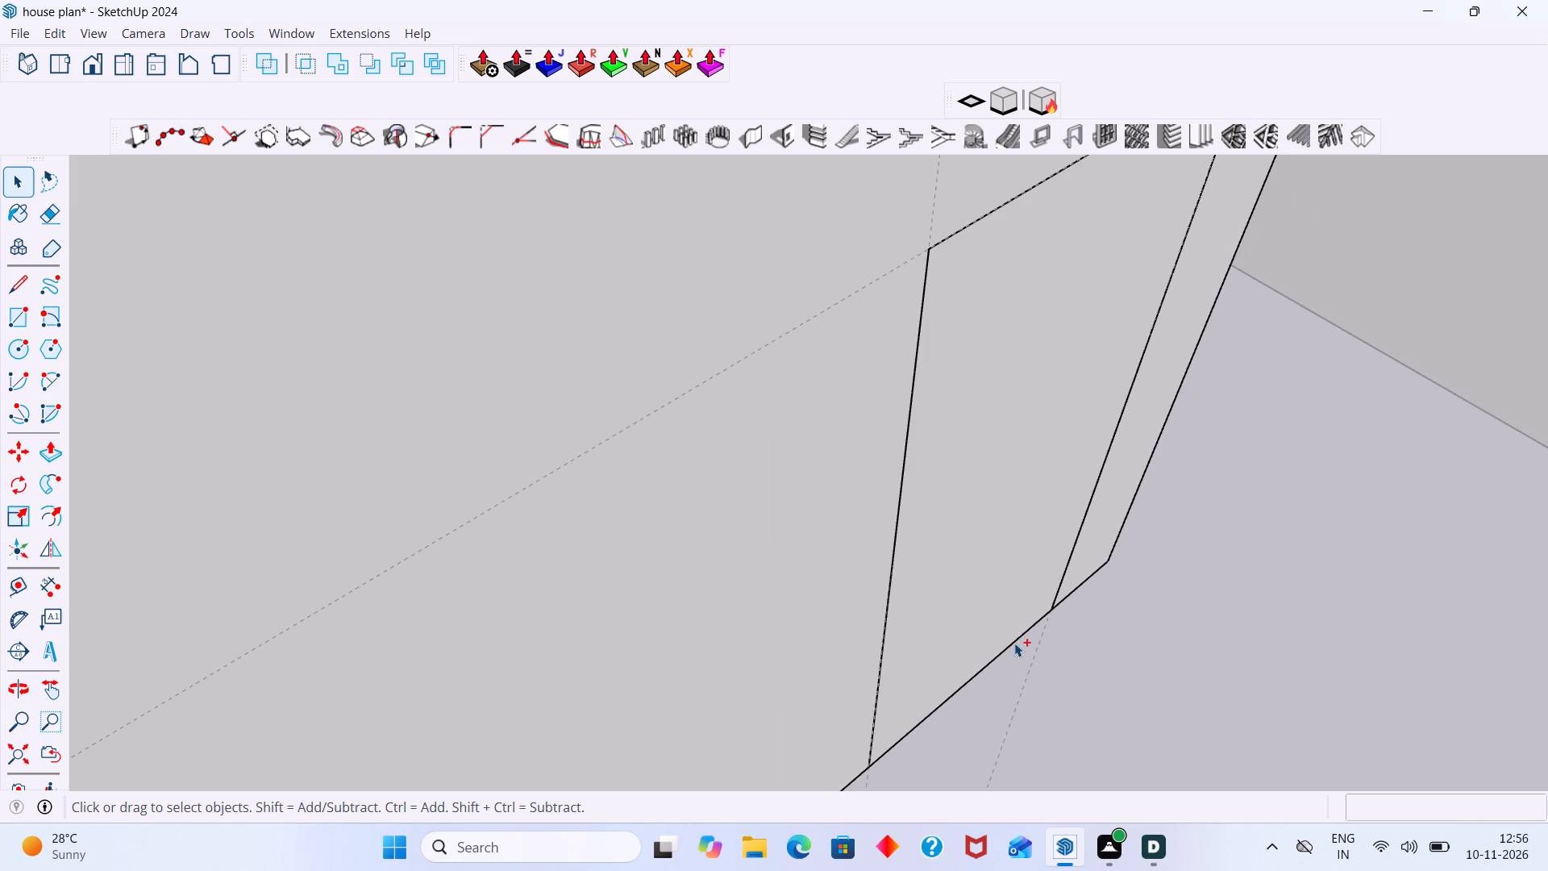
# Undo the remaining threshold deletions, the door cut and the door rectangle, back to the solid Bedroom-2 wall.
pyautogui.moveTo(1024, 635); pyautogui.dragTo(759, 540, button='middle')
pyautogui.scroll(-4, 806, 555)
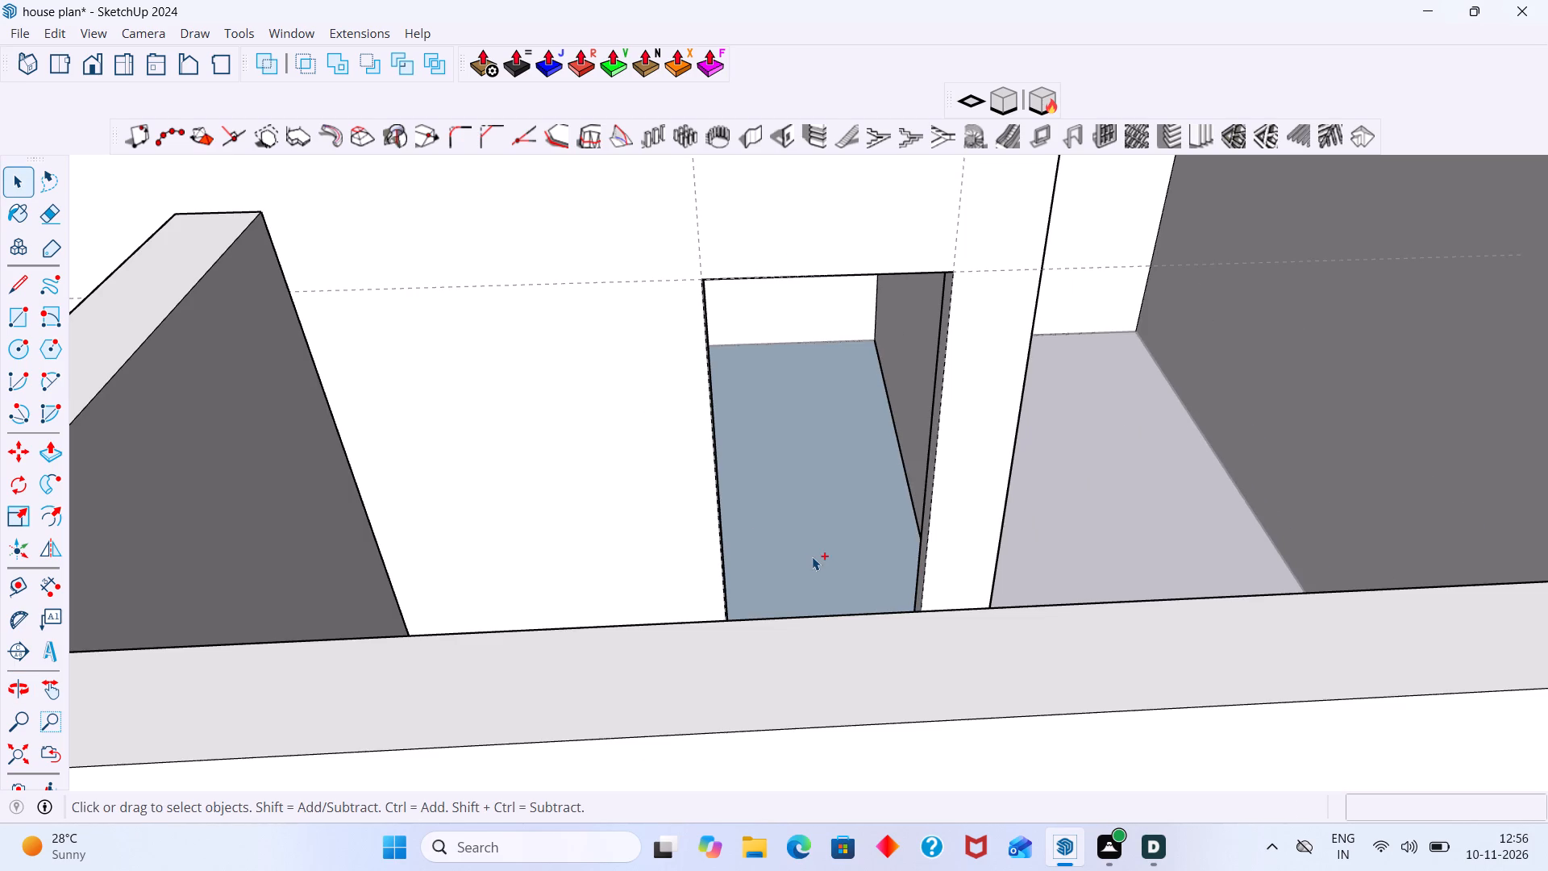
pyautogui.hotkey('ctrl', 'z')
pyautogui.hotkey('ctrl', 'z')
pyautogui.hotkey('ctrl', 'z')
pyautogui.hotkey('ctrl', 'z')
pyautogui.scroll(-4, 818, 559)
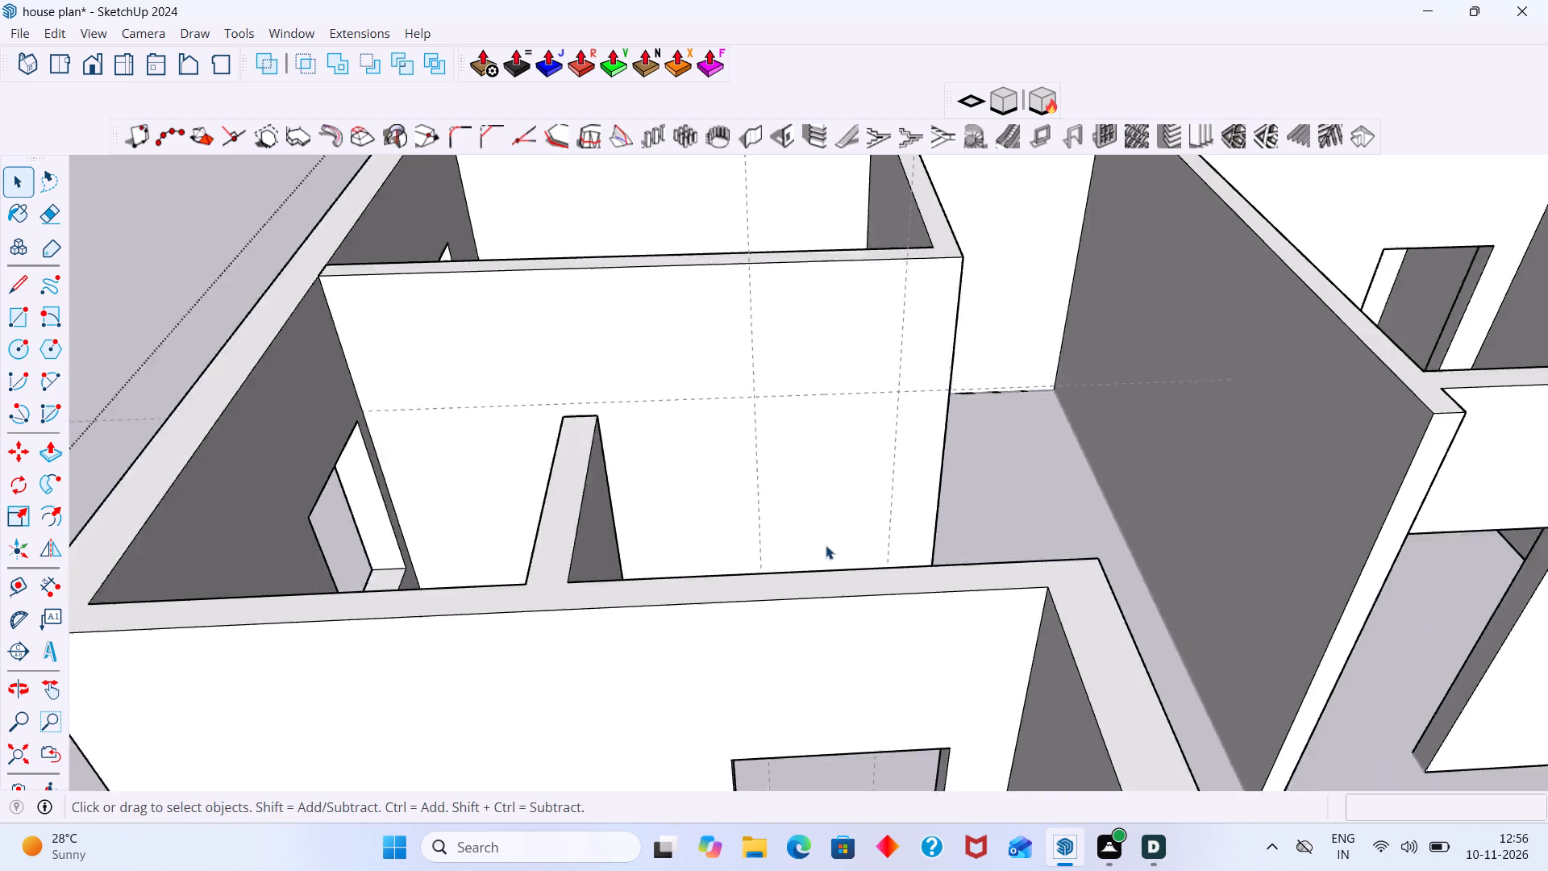
pyautogui.scroll(-5, 826, 545)
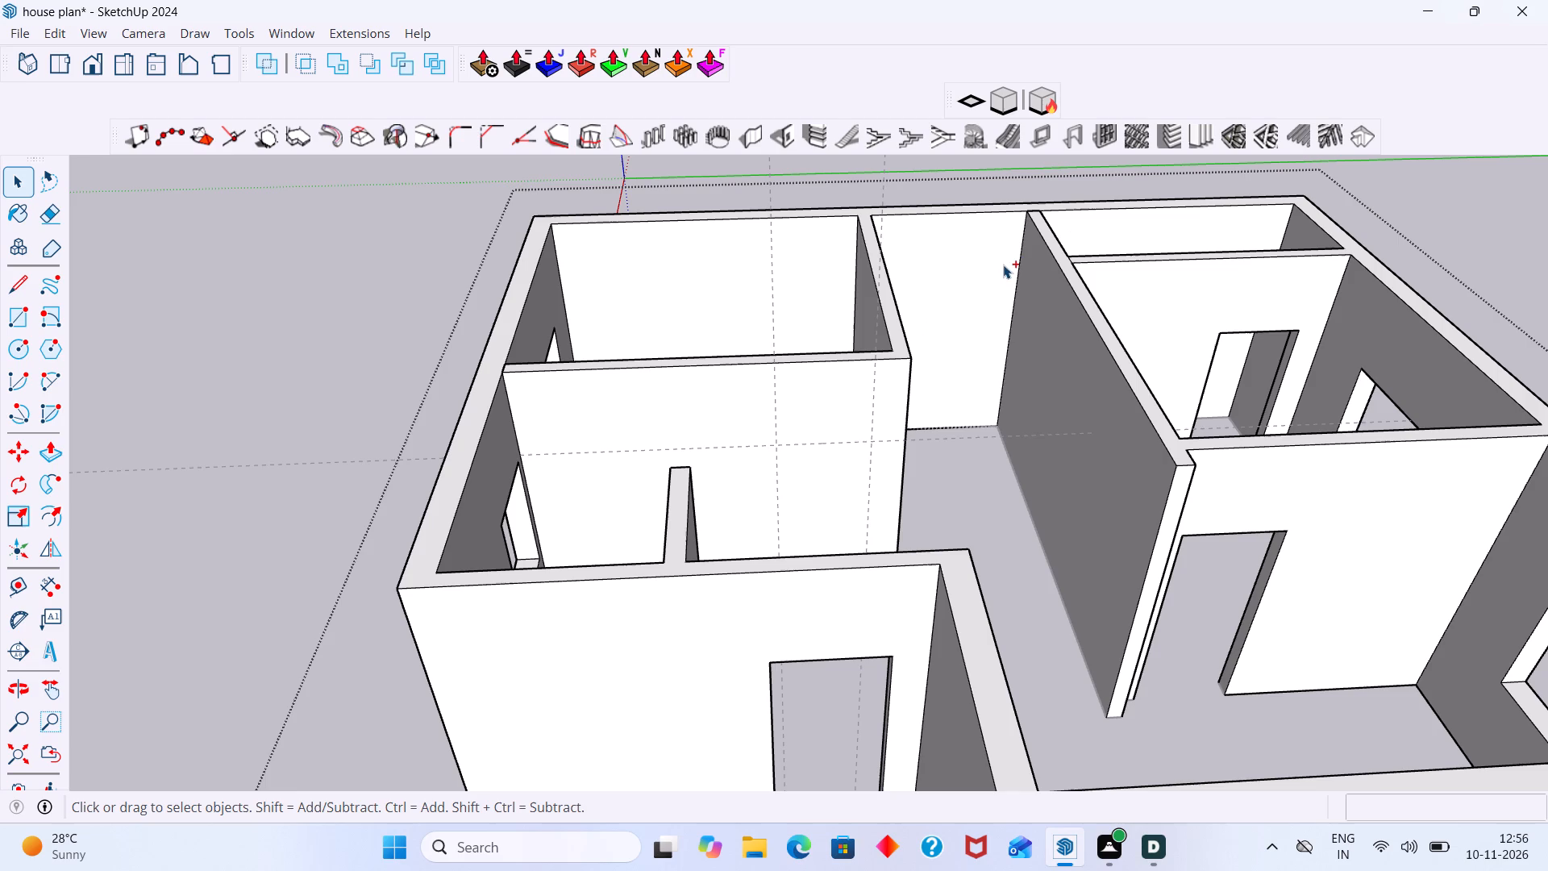
pyautogui.hotkey('ctrl', 'z')
pyautogui.hotkey('ctrl', 'z')
pyautogui.moveTo(868, 515); pyautogui.dragTo(908, 596, button='middle')
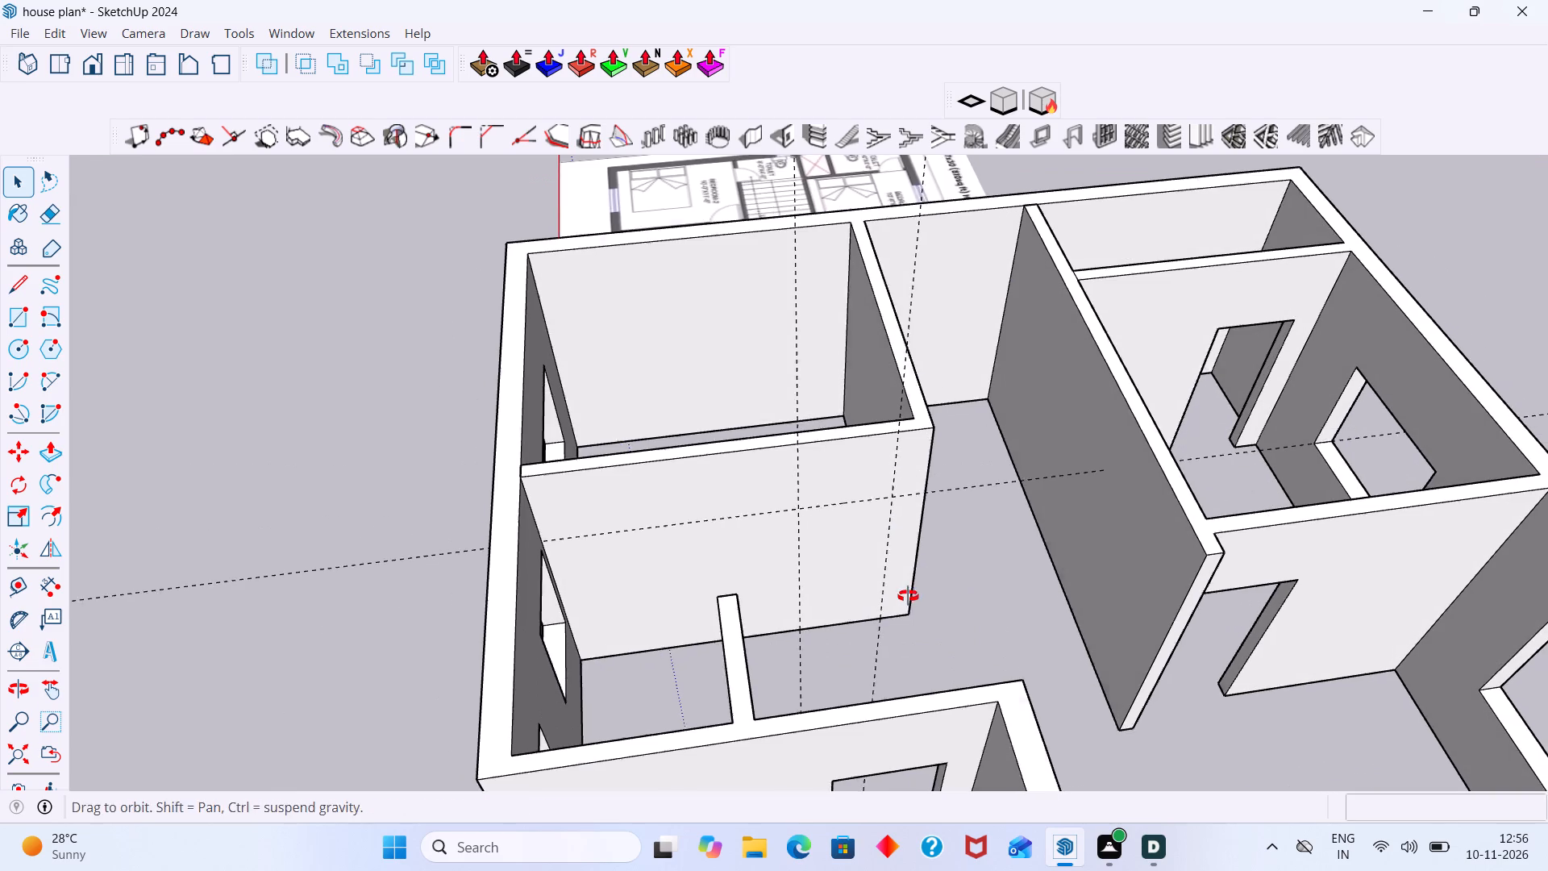
pyautogui.moveTo(908, 596); pyautogui.dragTo(910, 592, button='middle')
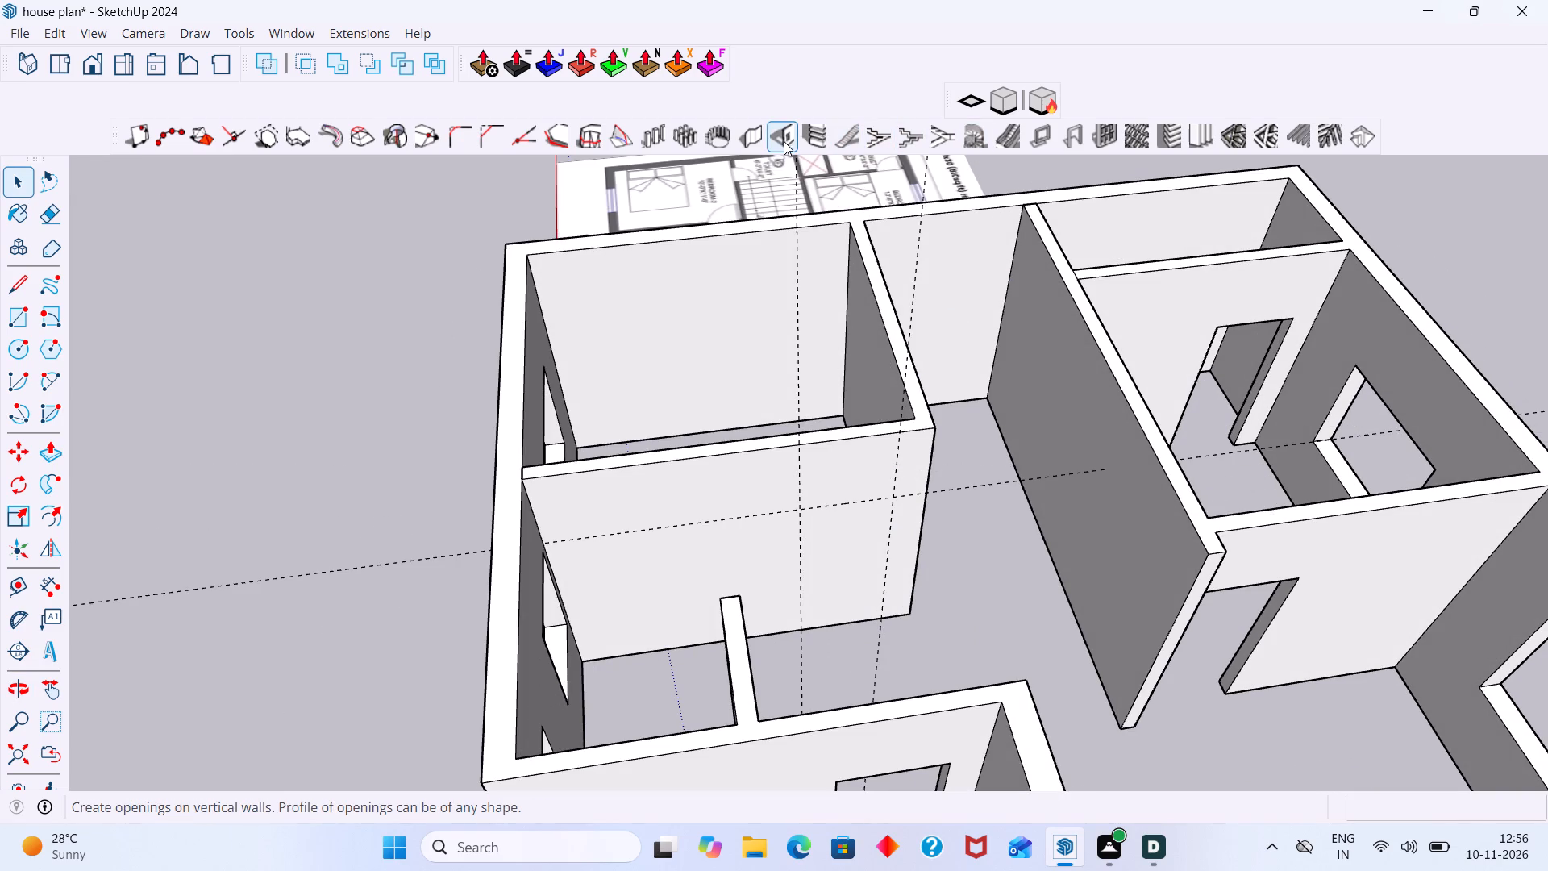
# Cut the Bedroom-2 door with the wall-opening extension, placing it where the guide farther from the wall's free end meets the base edge.
pyautogui.click(784, 141)
pyautogui.click(199, 489)
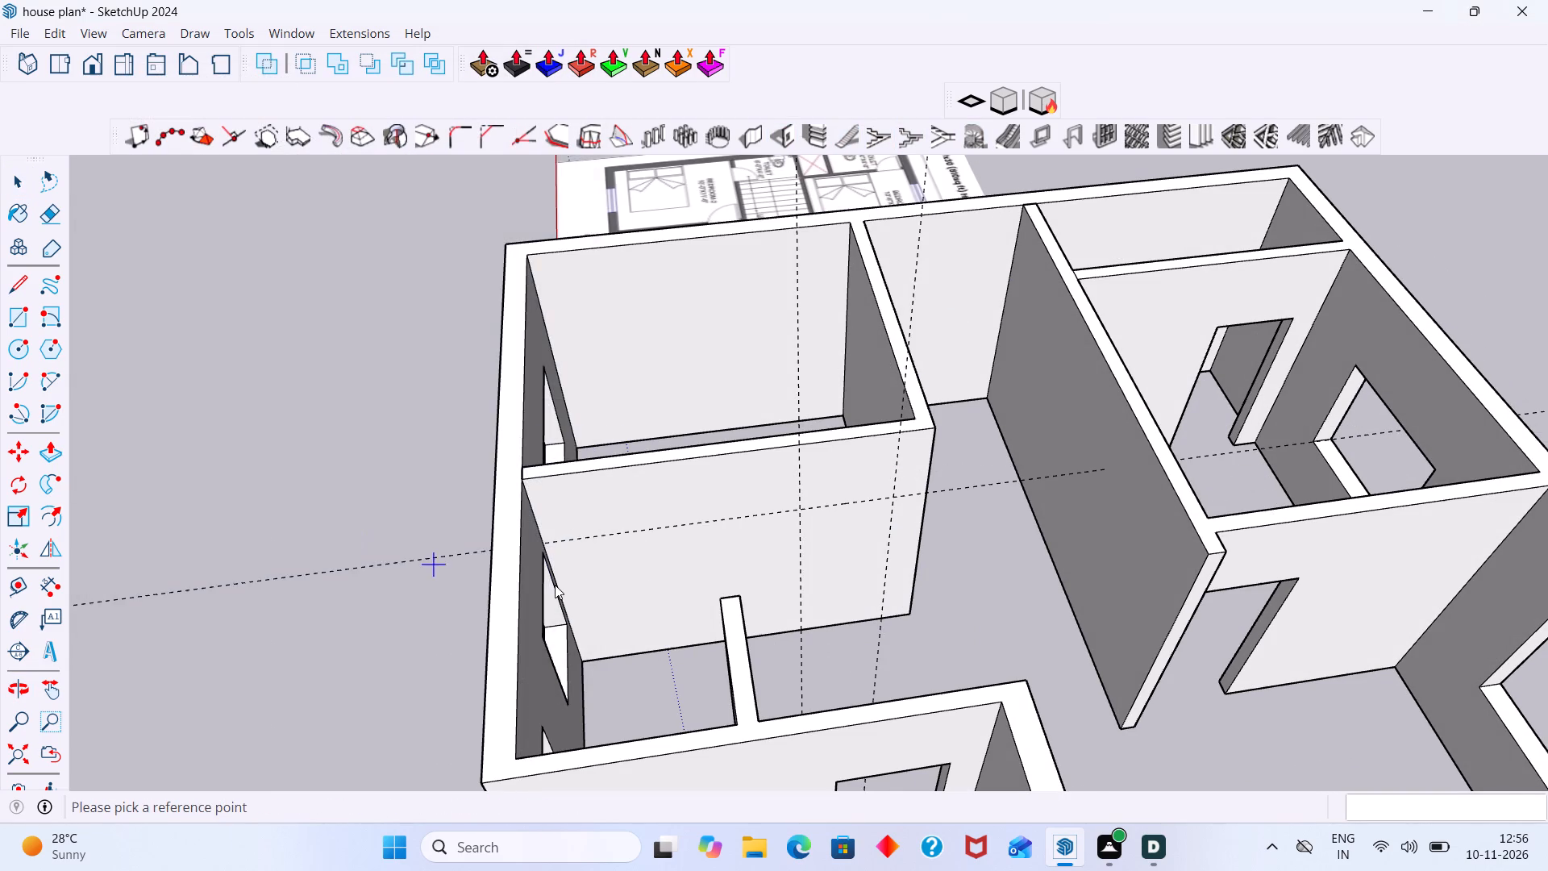
pyautogui.scroll(-2, 561, 589)
pyautogui.scroll(5, 768, 602)
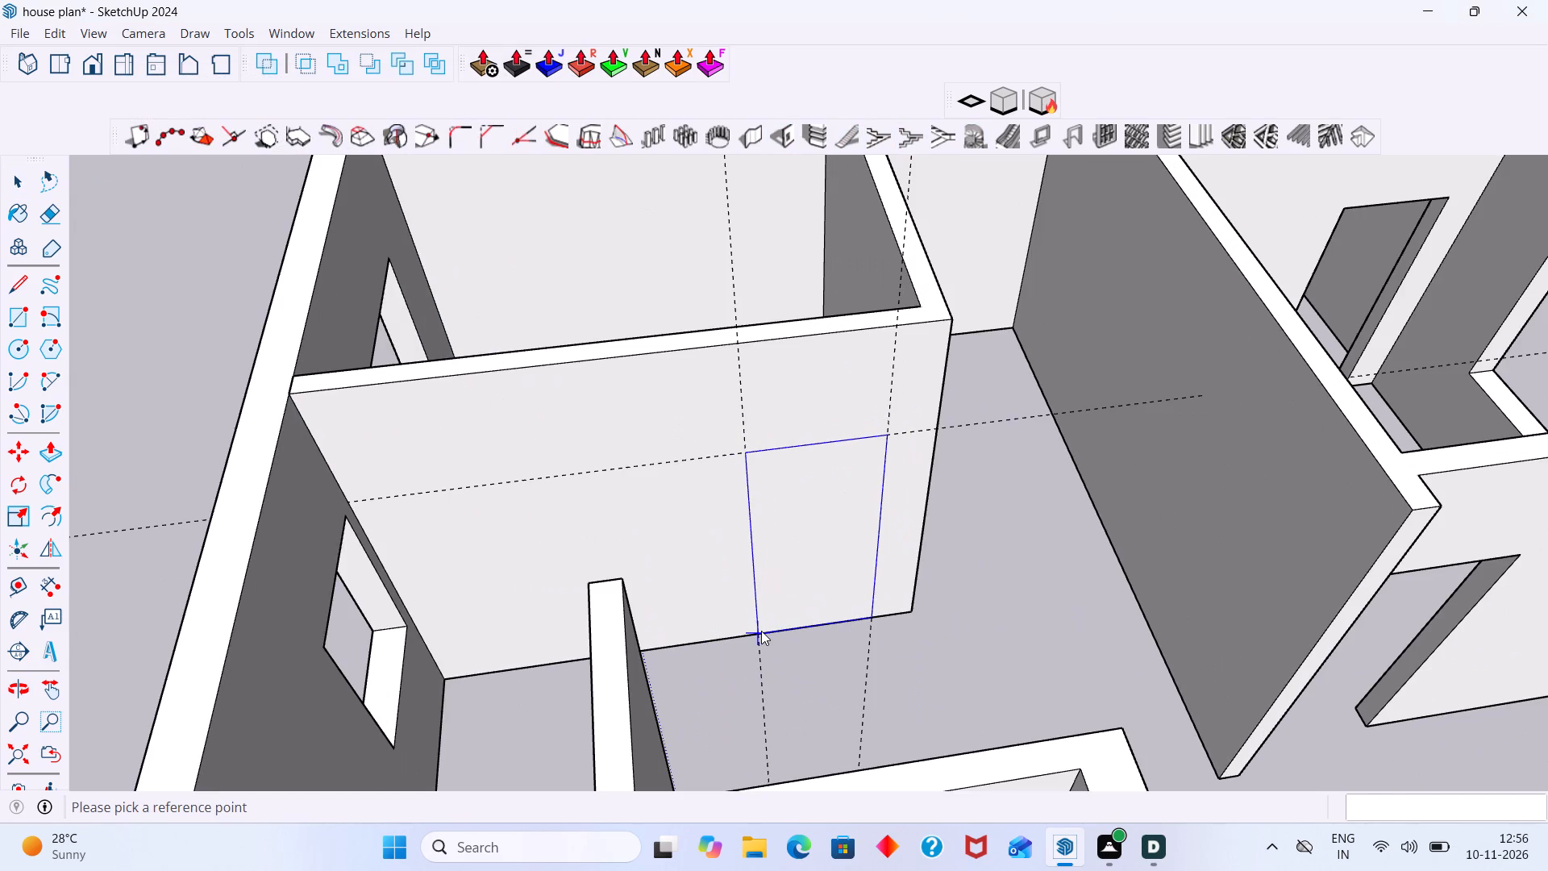
pyautogui.doubleClick(761, 631)
pyautogui.press('space')
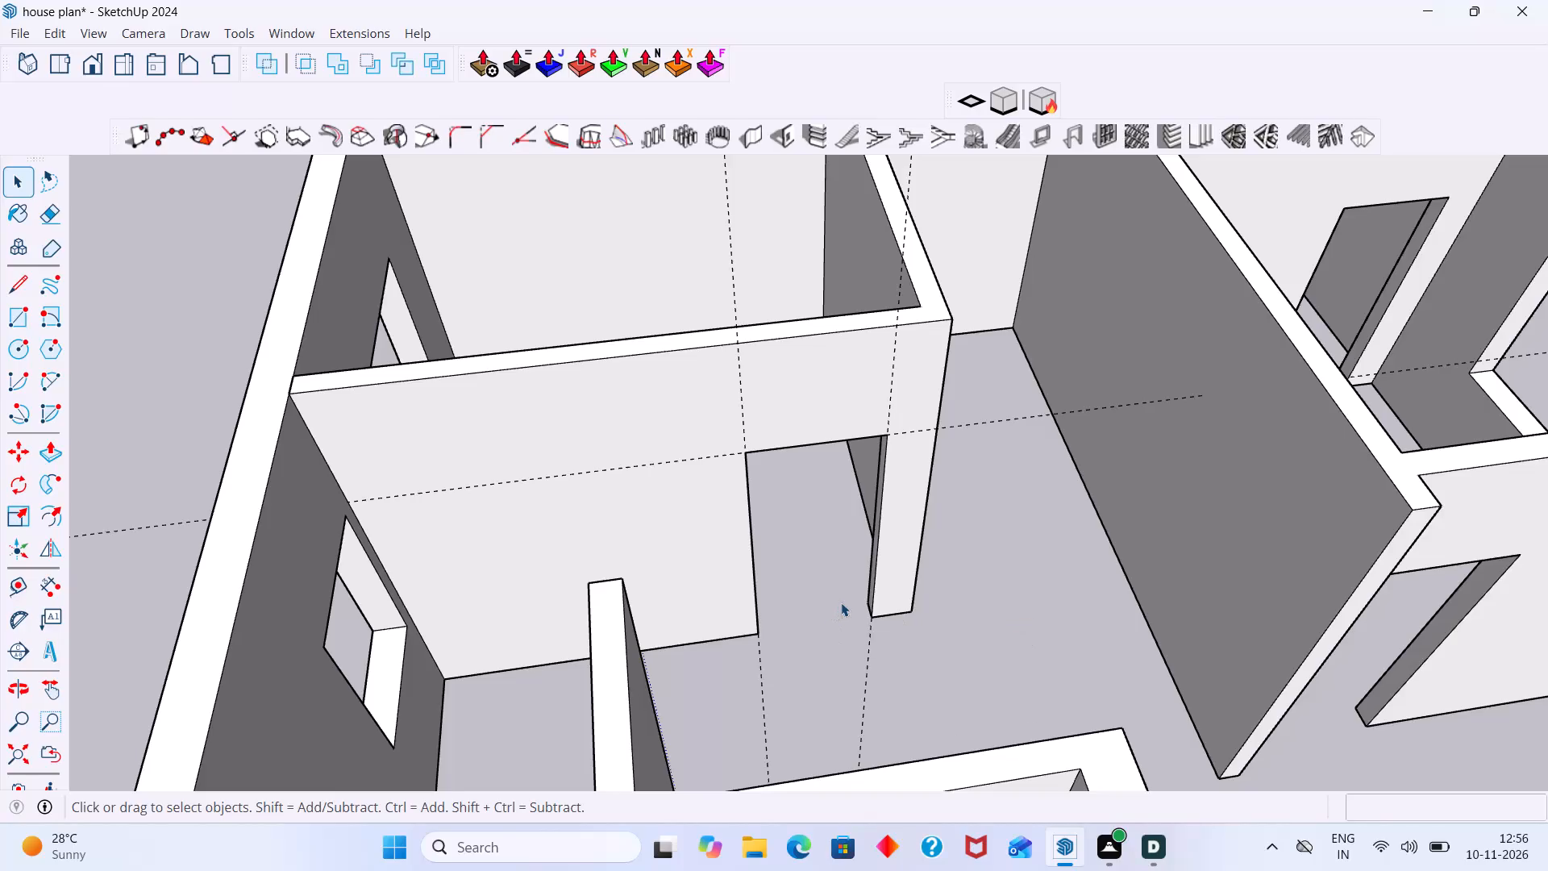
pyautogui.press('space')
# Erase the two door-width guides and the horizontal door-head guide.
pyautogui.scroll(-7, 862, 591)
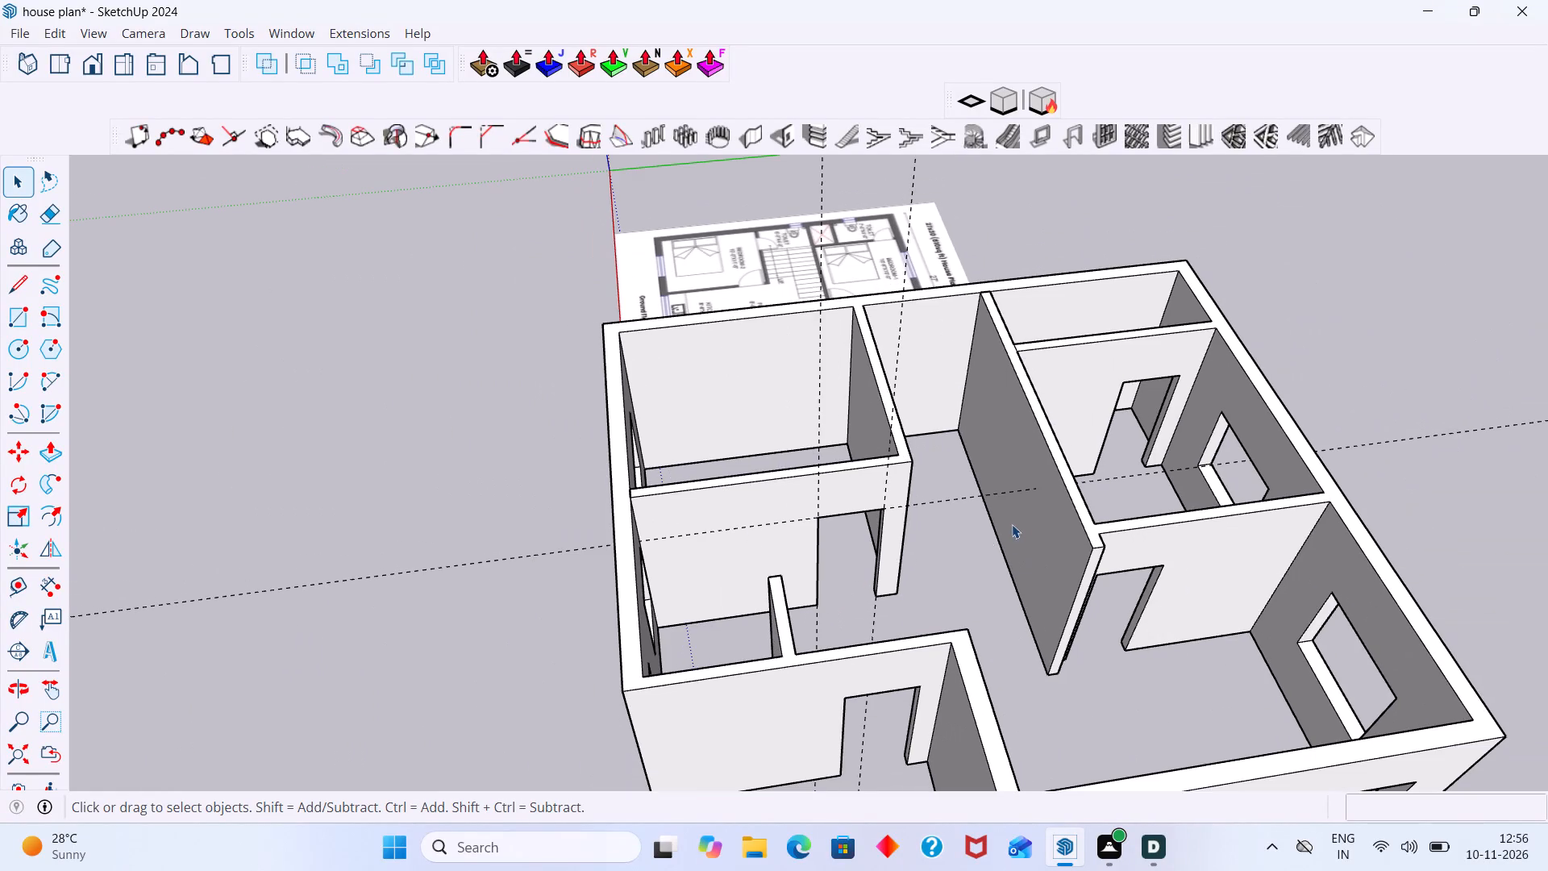
pyautogui.press('e')
pyautogui.scroll(3, 927, 207)
pyautogui.scroll(-5, 924, 209)
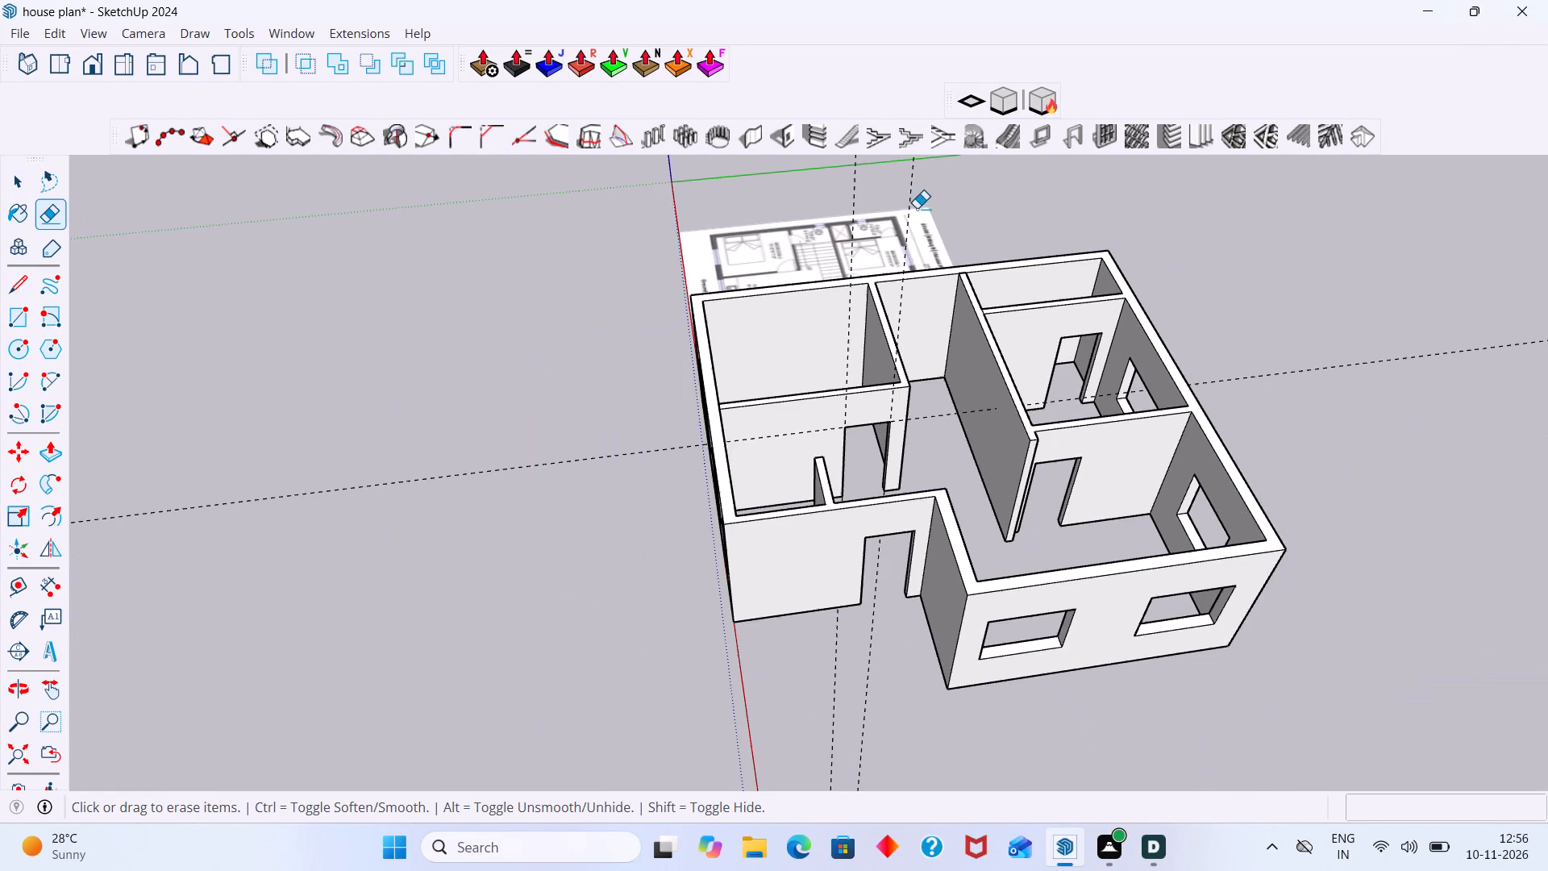
pyautogui.scroll(-1, 914, 210)
pyautogui.keyDown('shift'); pyautogui.moveTo(910, 214); pyautogui.dragTo(900, 331, button='middle'); pyautogui.keyUp('shift')
pyautogui.moveTo(962, 240); pyautogui.dragTo(828, 227)
pyautogui.scroll(-1, 849, 270)
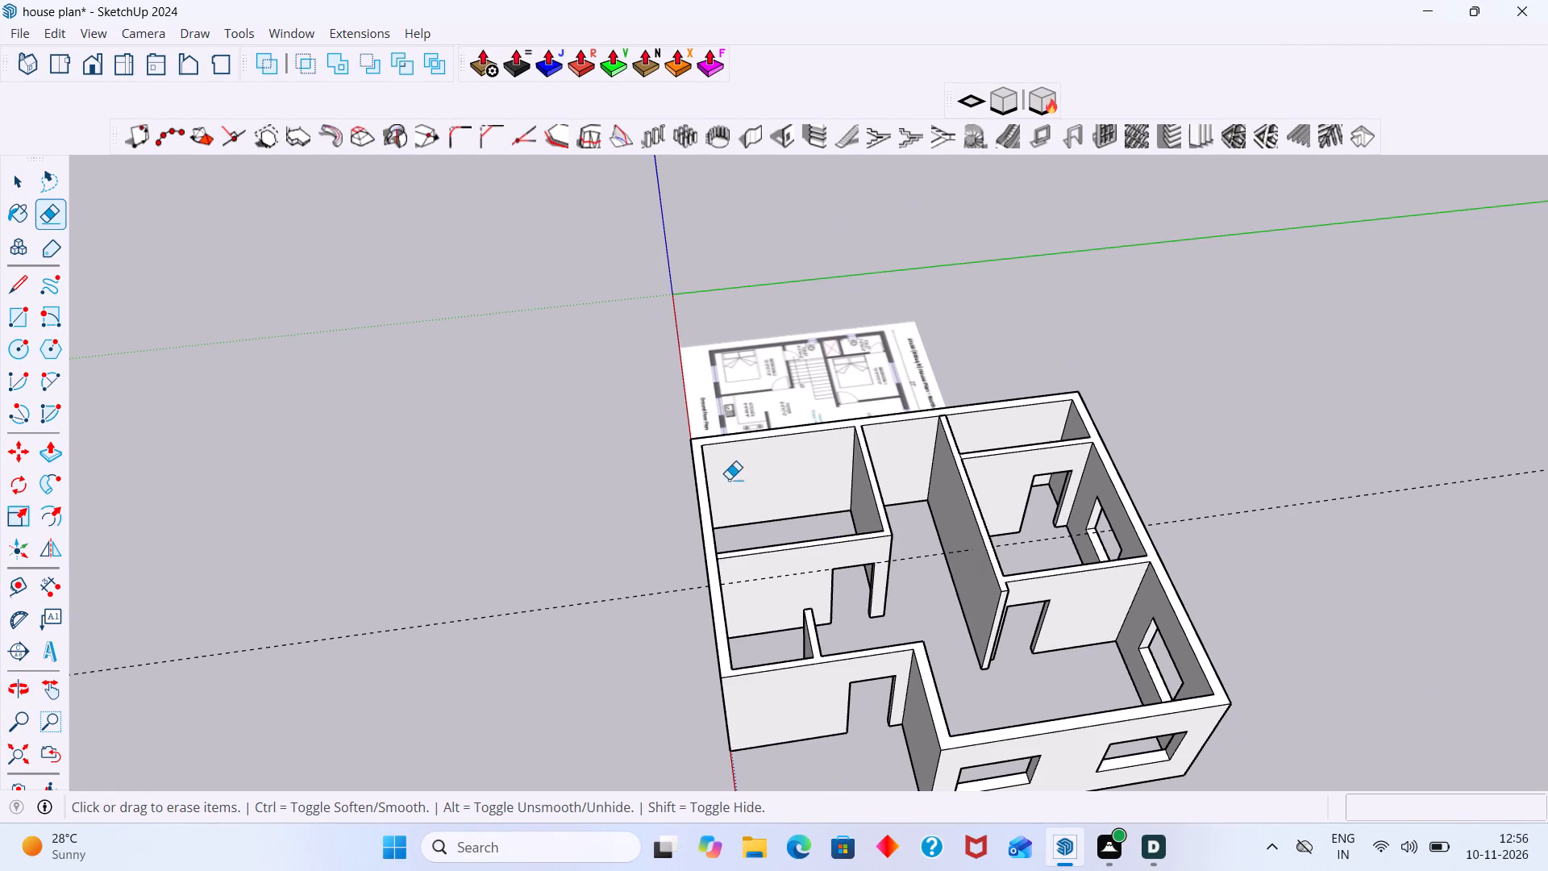
pyautogui.moveTo(638, 583); pyautogui.dragTo(636, 610)
# Examine the Bedroom-2 door opening up close and the surrounding walls.
pyautogui.scroll(-3, 639, 594)
pyautogui.scroll(11, 722, 587)
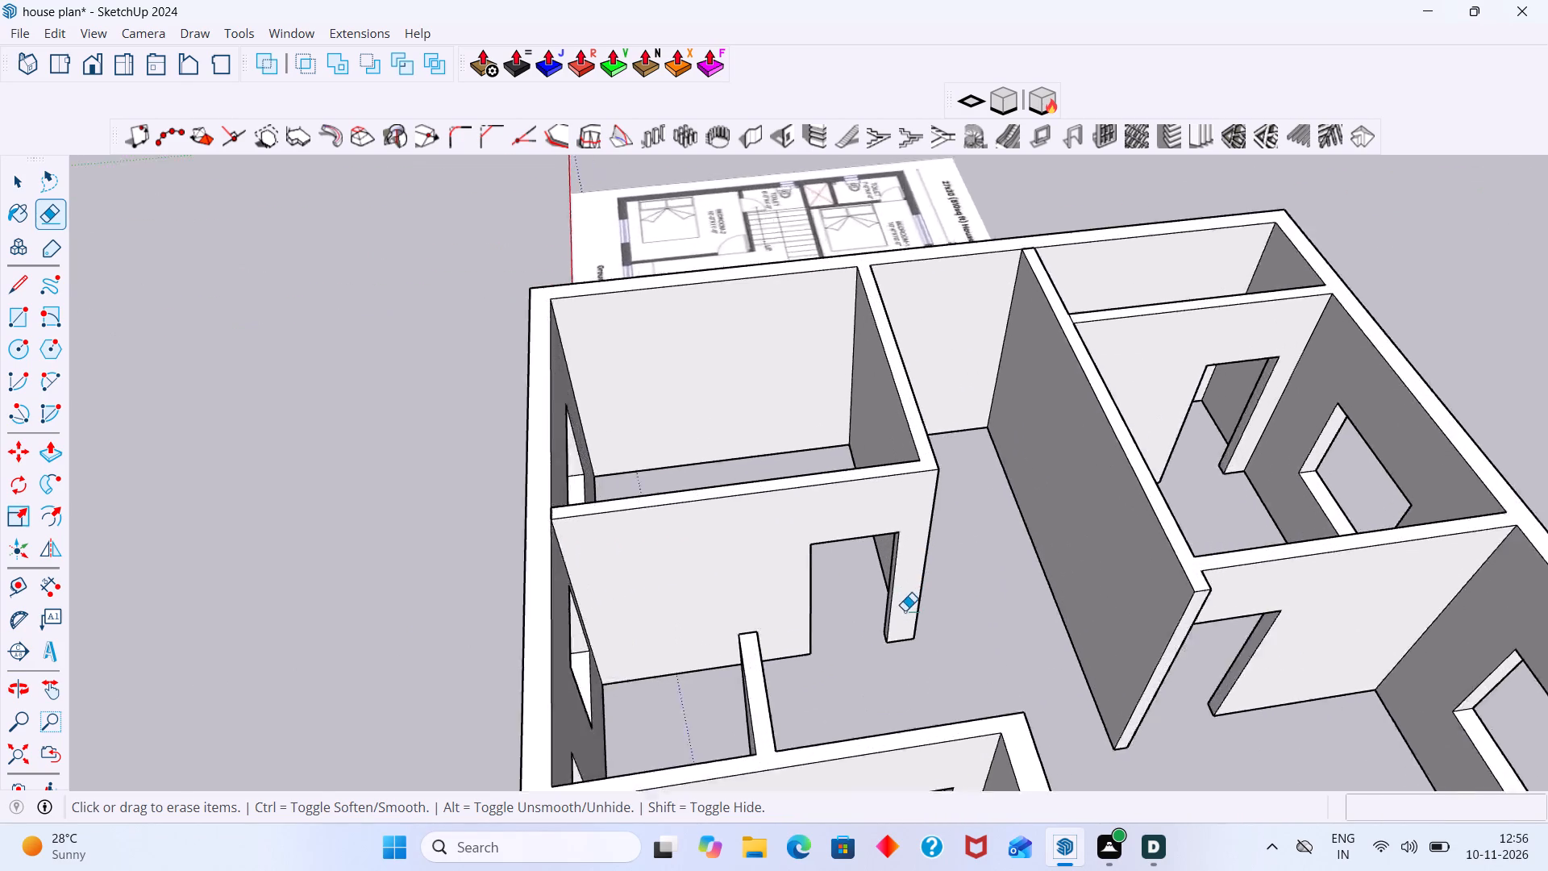
pyautogui.scroll(4, 905, 611)
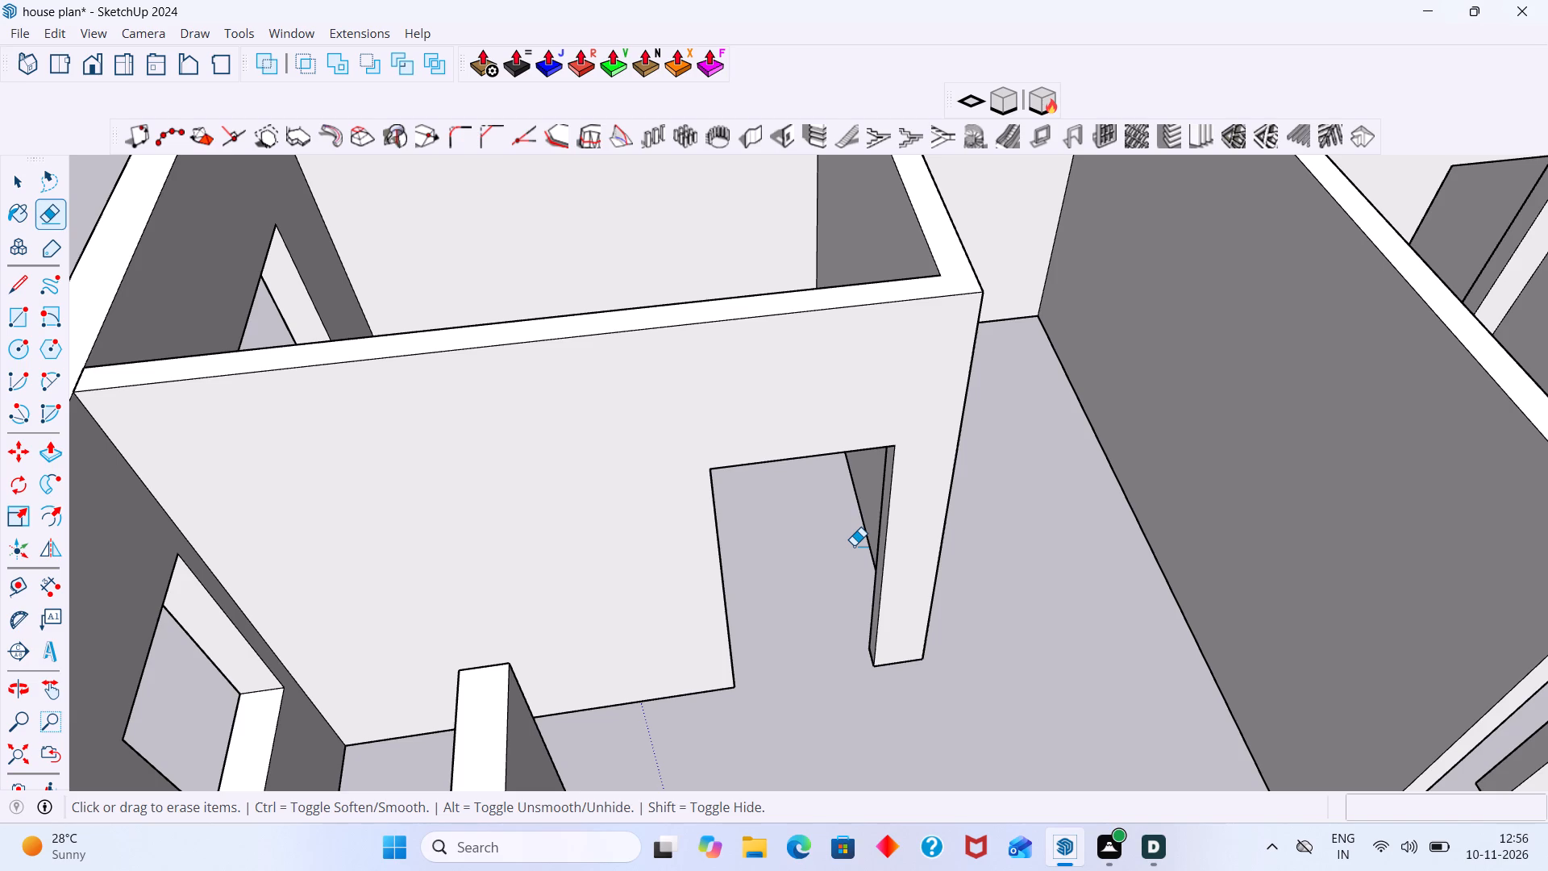
pyautogui.scroll(-11, 832, 555)
pyautogui.scroll(-2, 765, 526)
pyautogui.press('space')
pyautogui.scroll(-5, 832, 565)
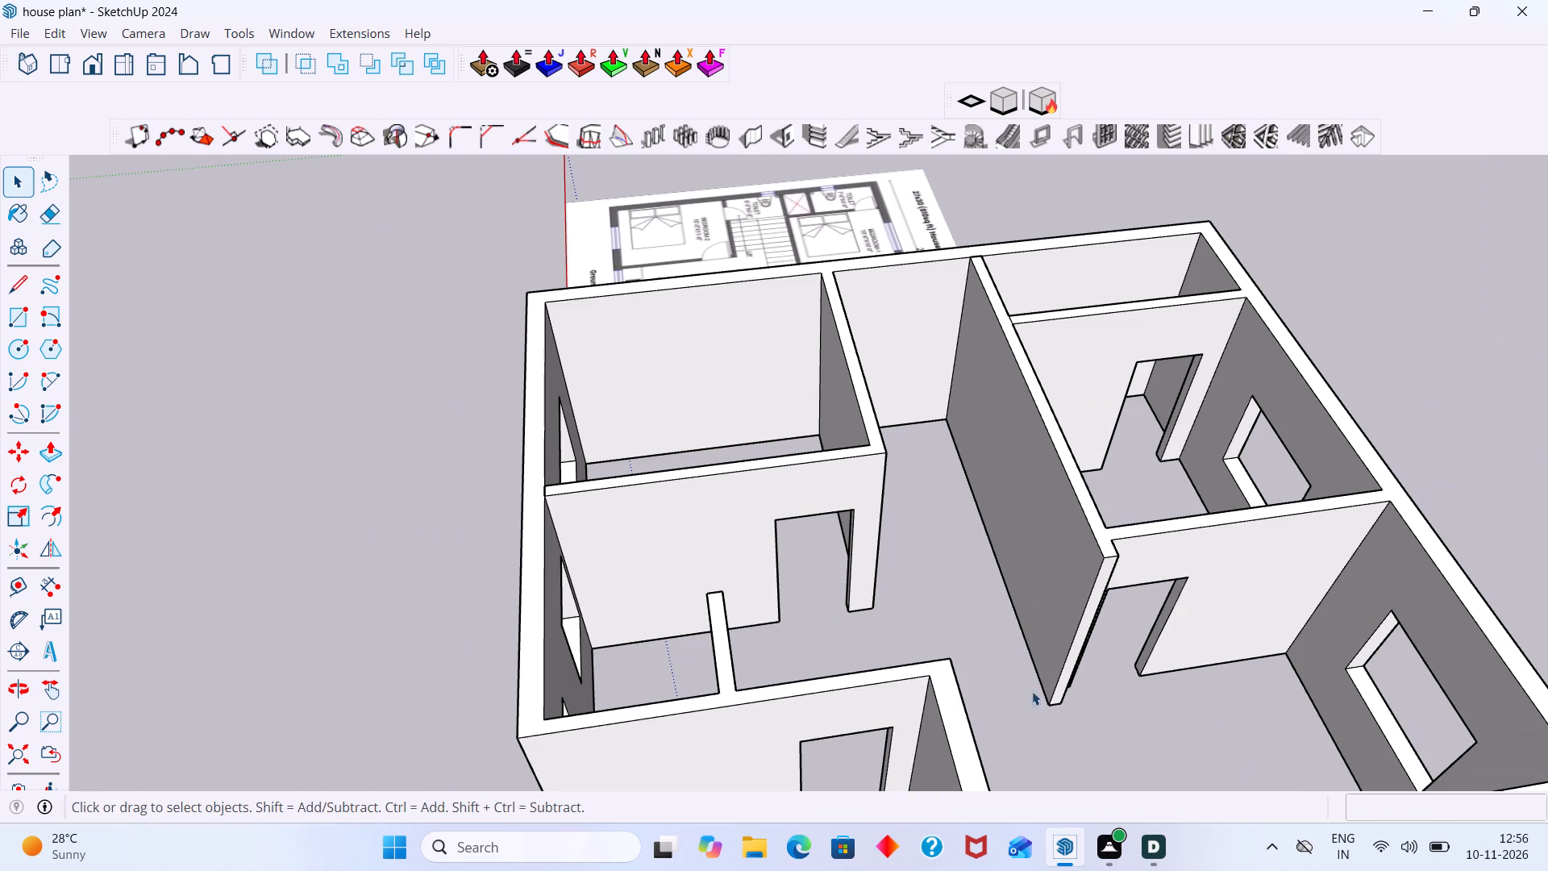
pyautogui.keyDown('shift'); pyautogui.moveTo(1008, 715); pyautogui.dragTo(859, 716, button='middle'); pyautogui.keyUp('shift')
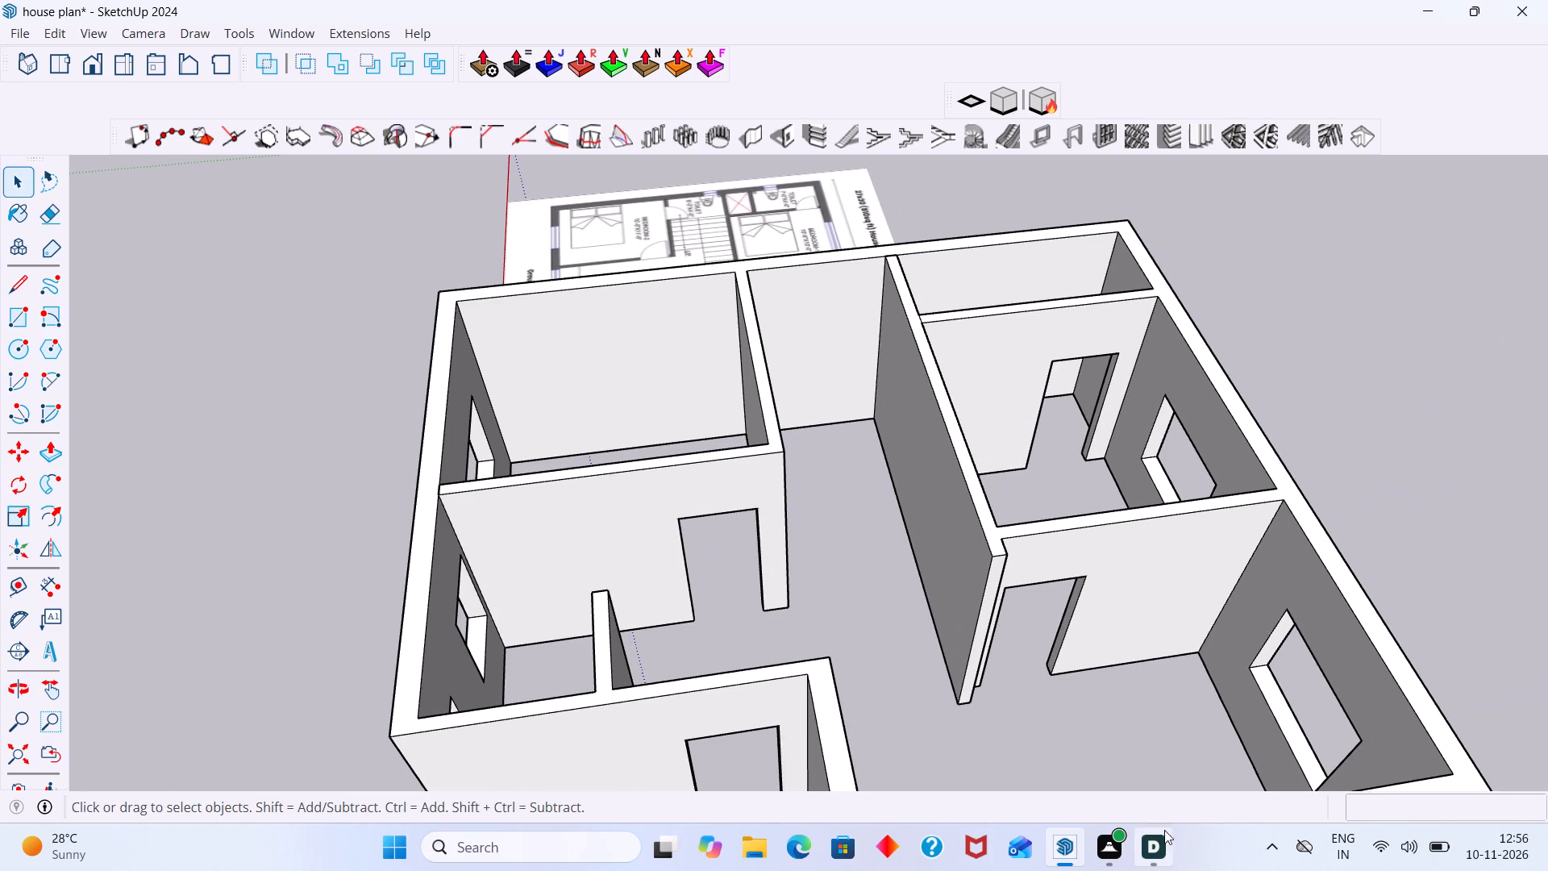
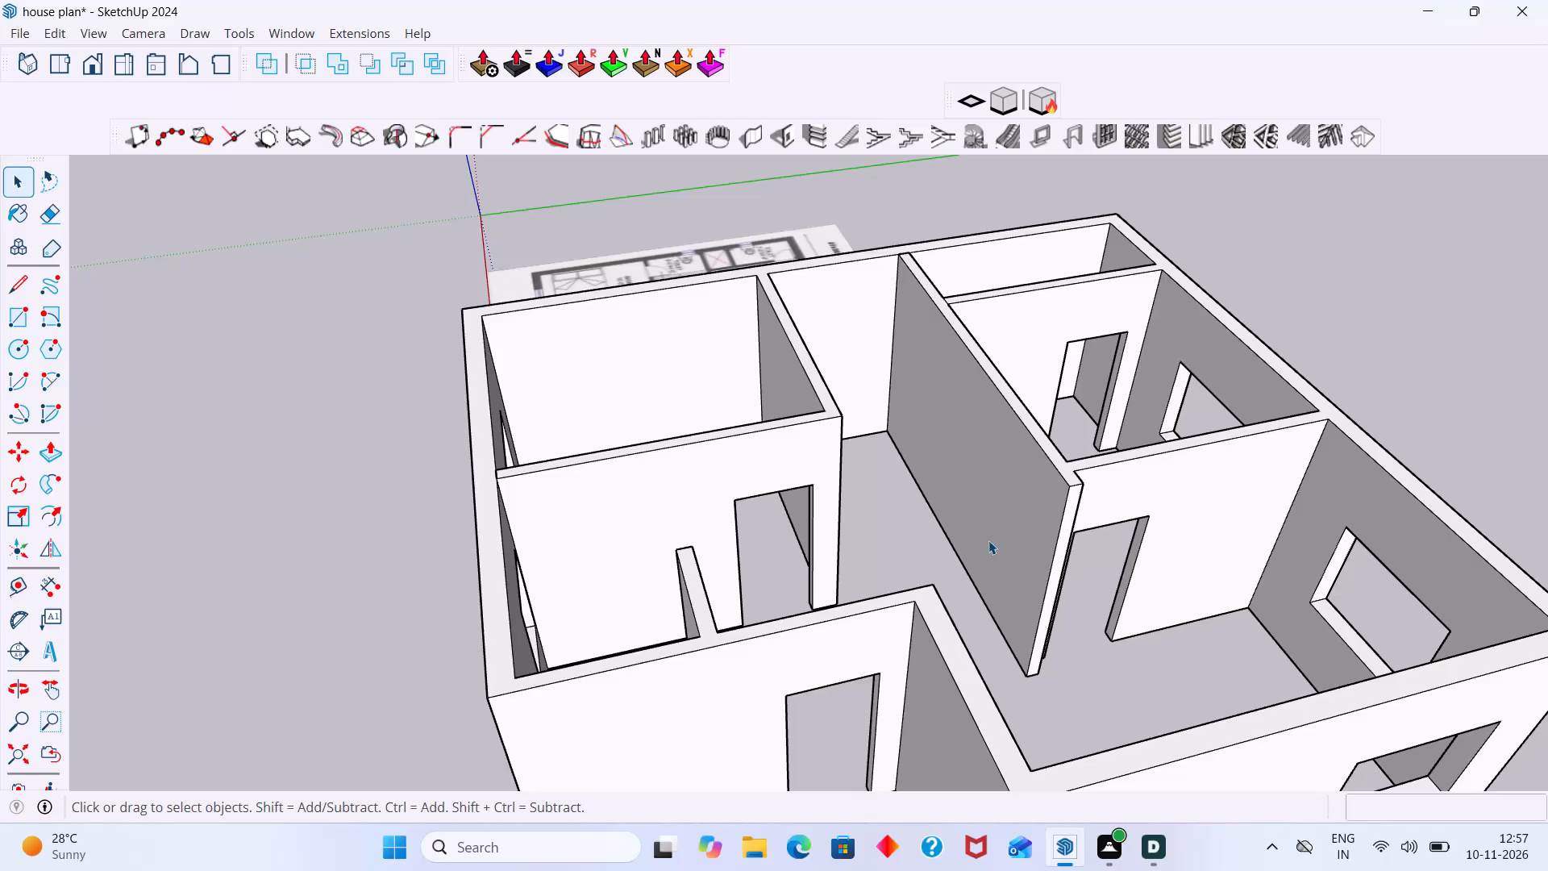
# Examine the interior walls and door openings of the house model from several angles.
pyautogui.scroll(-9, 1010, 598)
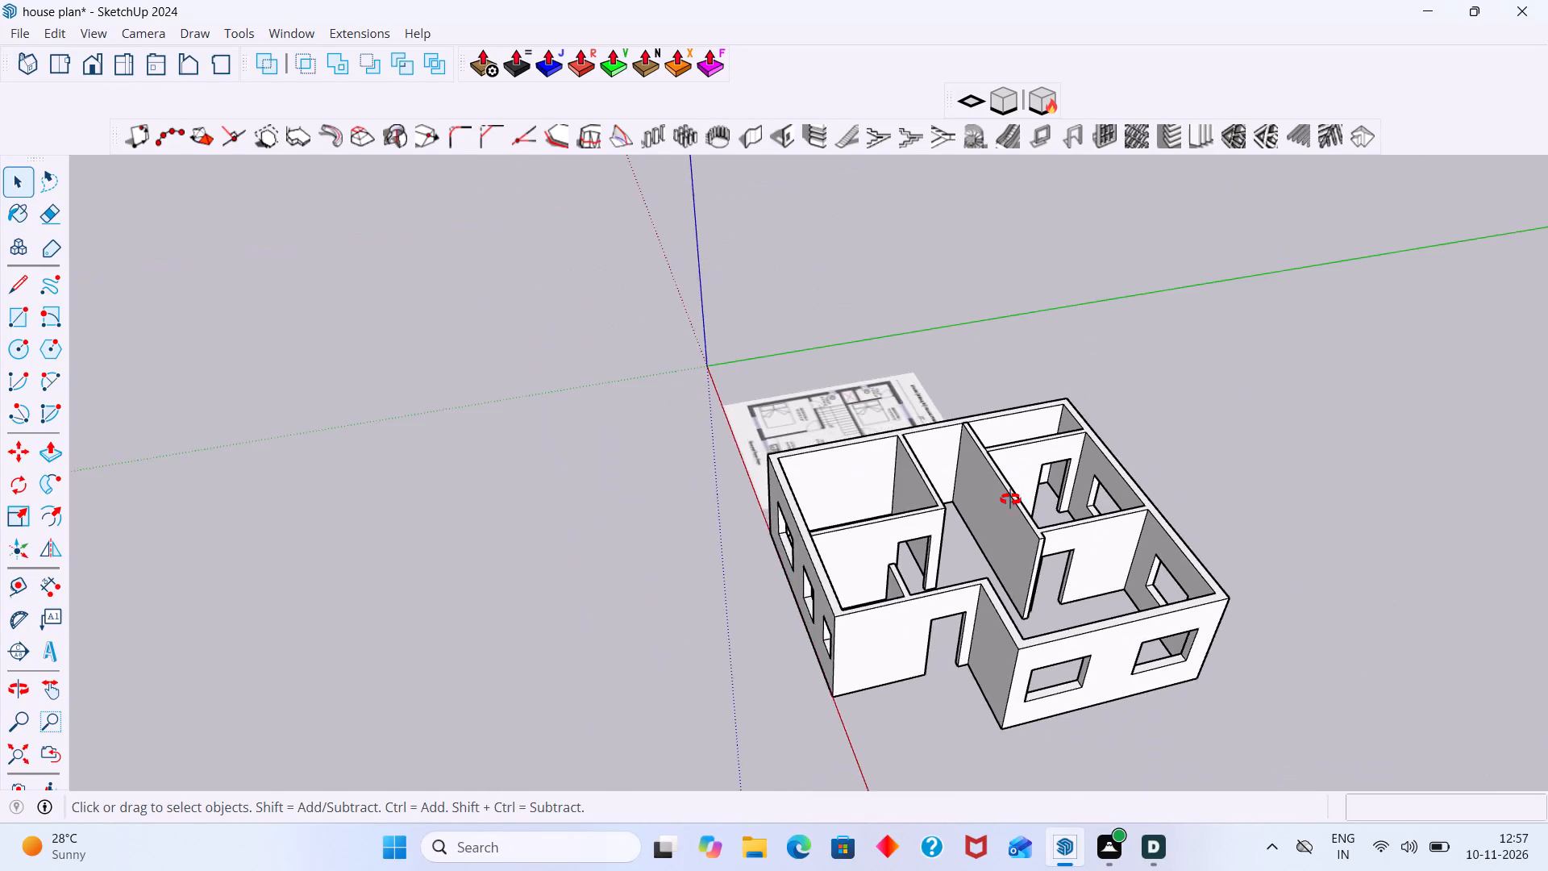
pyautogui.moveTo(1096, 520); pyautogui.dragTo(920, 493, button='middle')
pyautogui.scroll(7, 1027, 615)
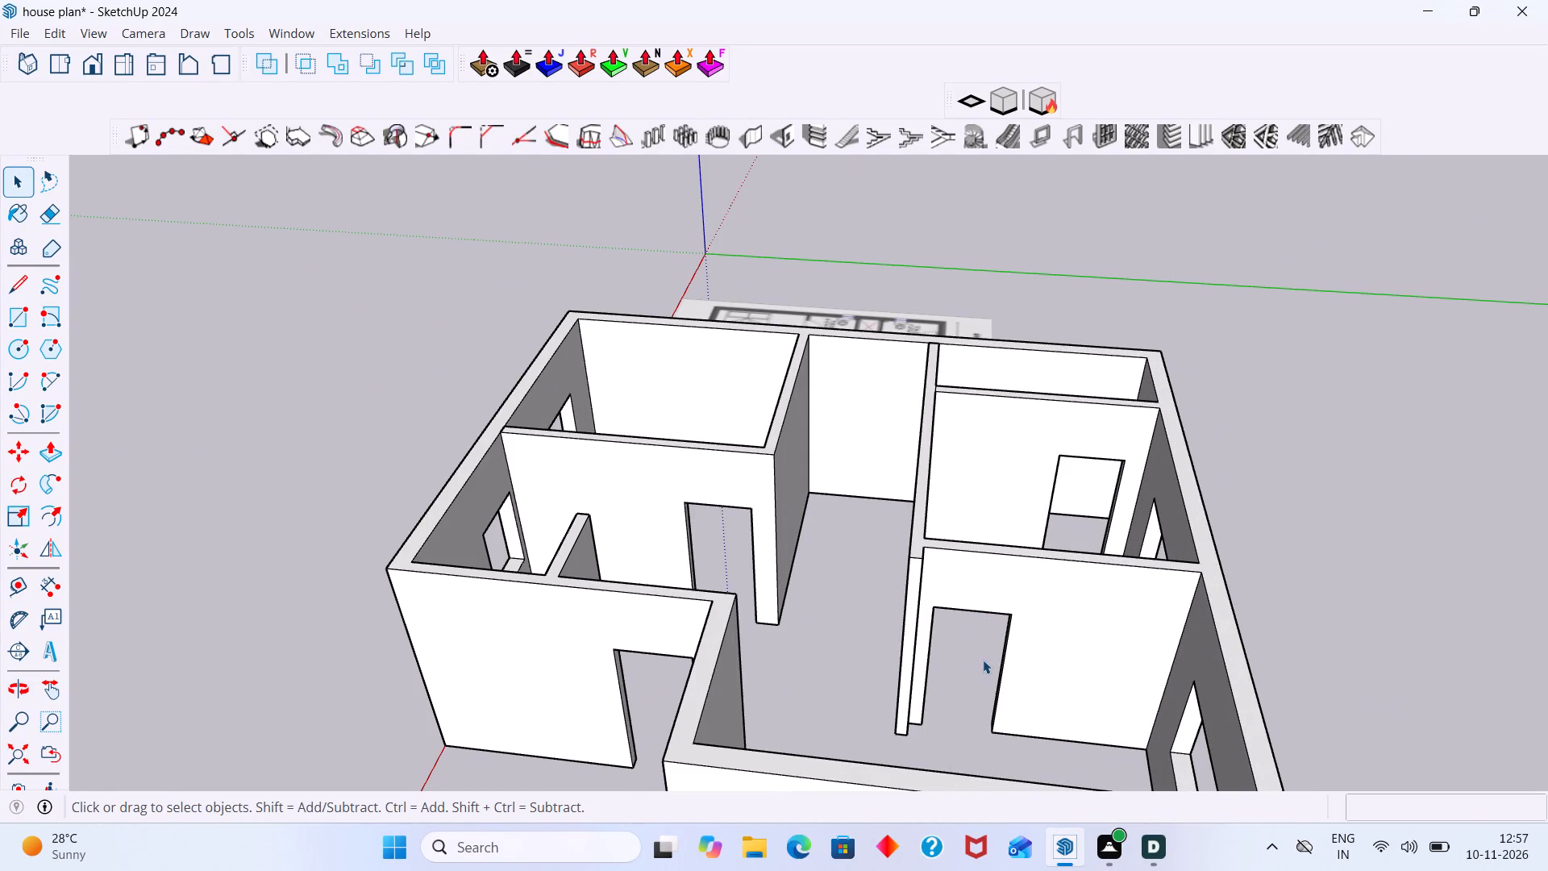
pyautogui.moveTo(925, 629); pyautogui.dragTo(1068, 641, button='middle')
pyautogui.scroll(4, 1026, 496)
pyautogui.scroll(-9, 1013, 502)
pyautogui.moveTo(939, 523); pyautogui.dragTo(769, 544, button='middle')
pyautogui.moveTo(751, 565); pyautogui.dragTo(734, 572, button='middle')
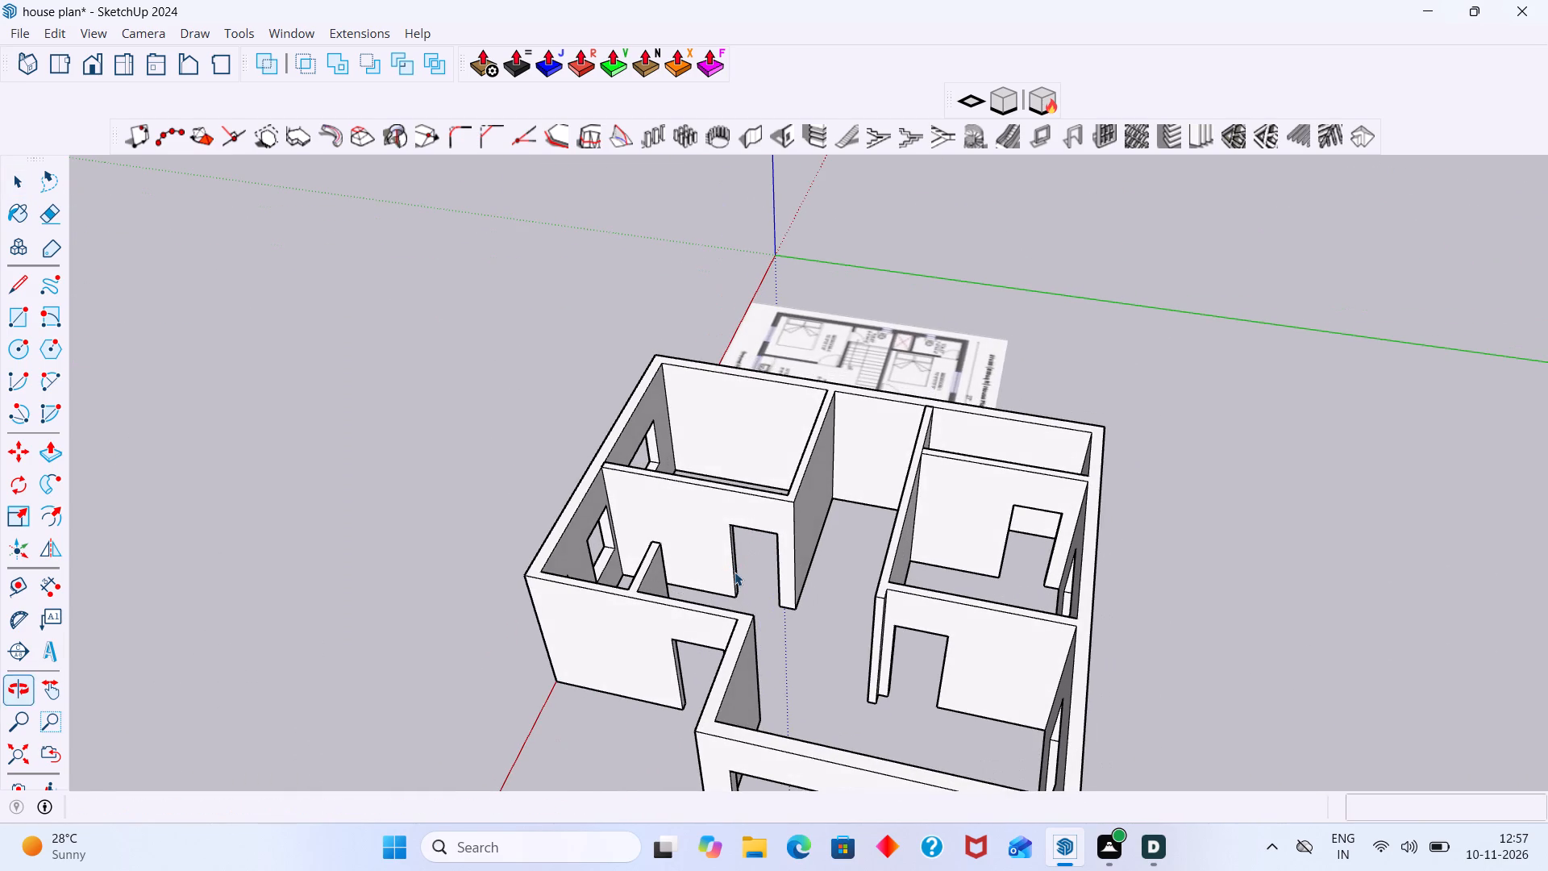
# Compare the wall model with the ground floor plan image, showing hidden back edges during the inspection and hiding them again.
pyautogui.press('k')
pyautogui.moveTo(844, 547); pyautogui.dragTo(642, 580, button='middle')
pyautogui.moveTo(1068, 415); pyautogui.dragTo(827, 481, button='middle')
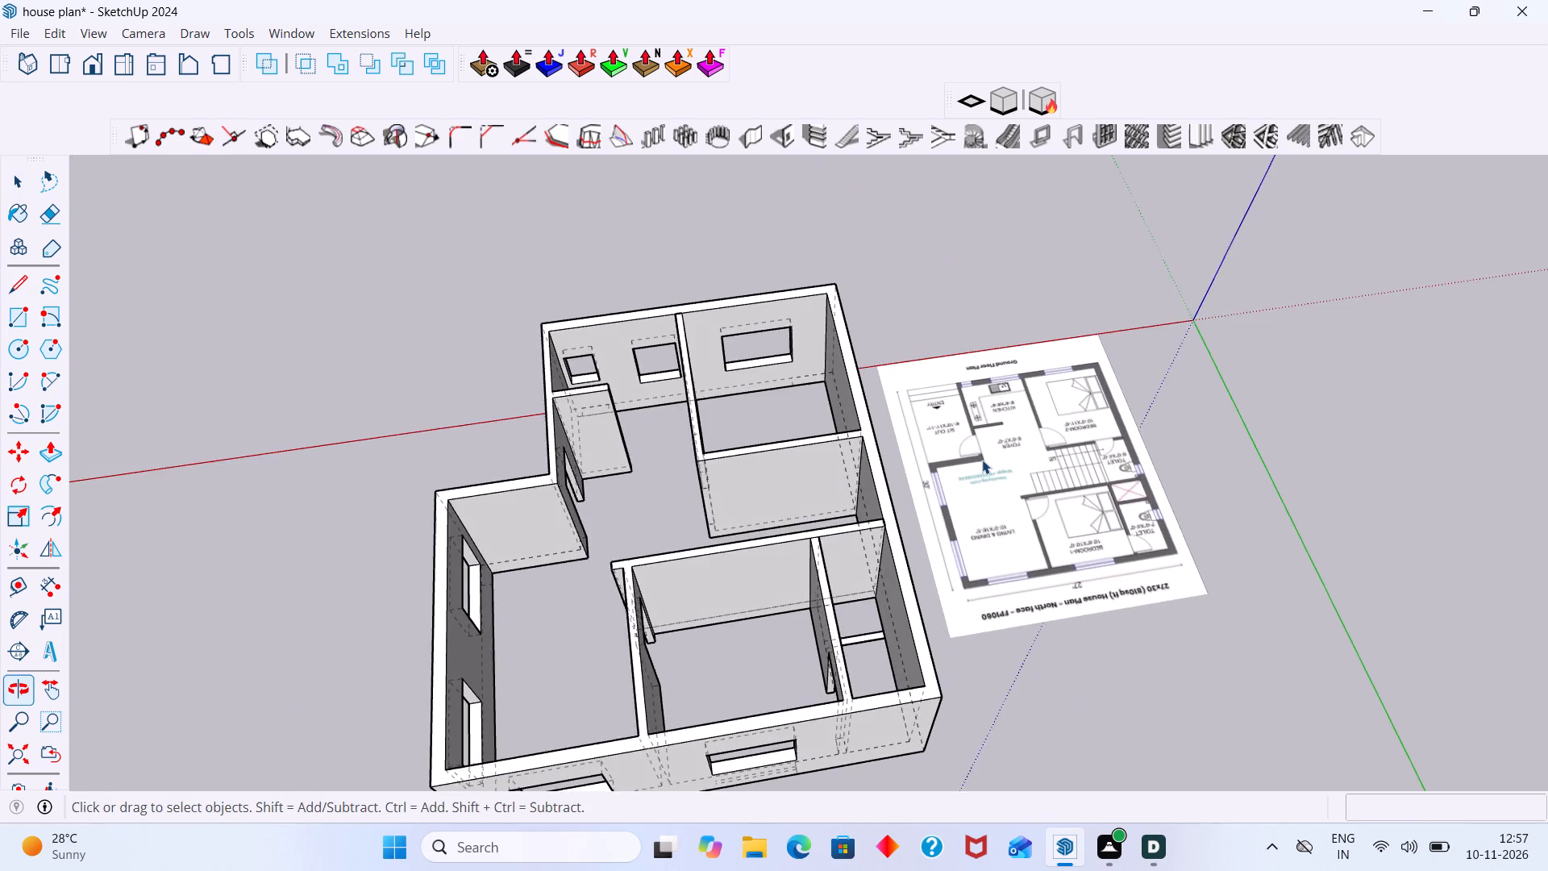
pyautogui.scroll(2, 982, 460)
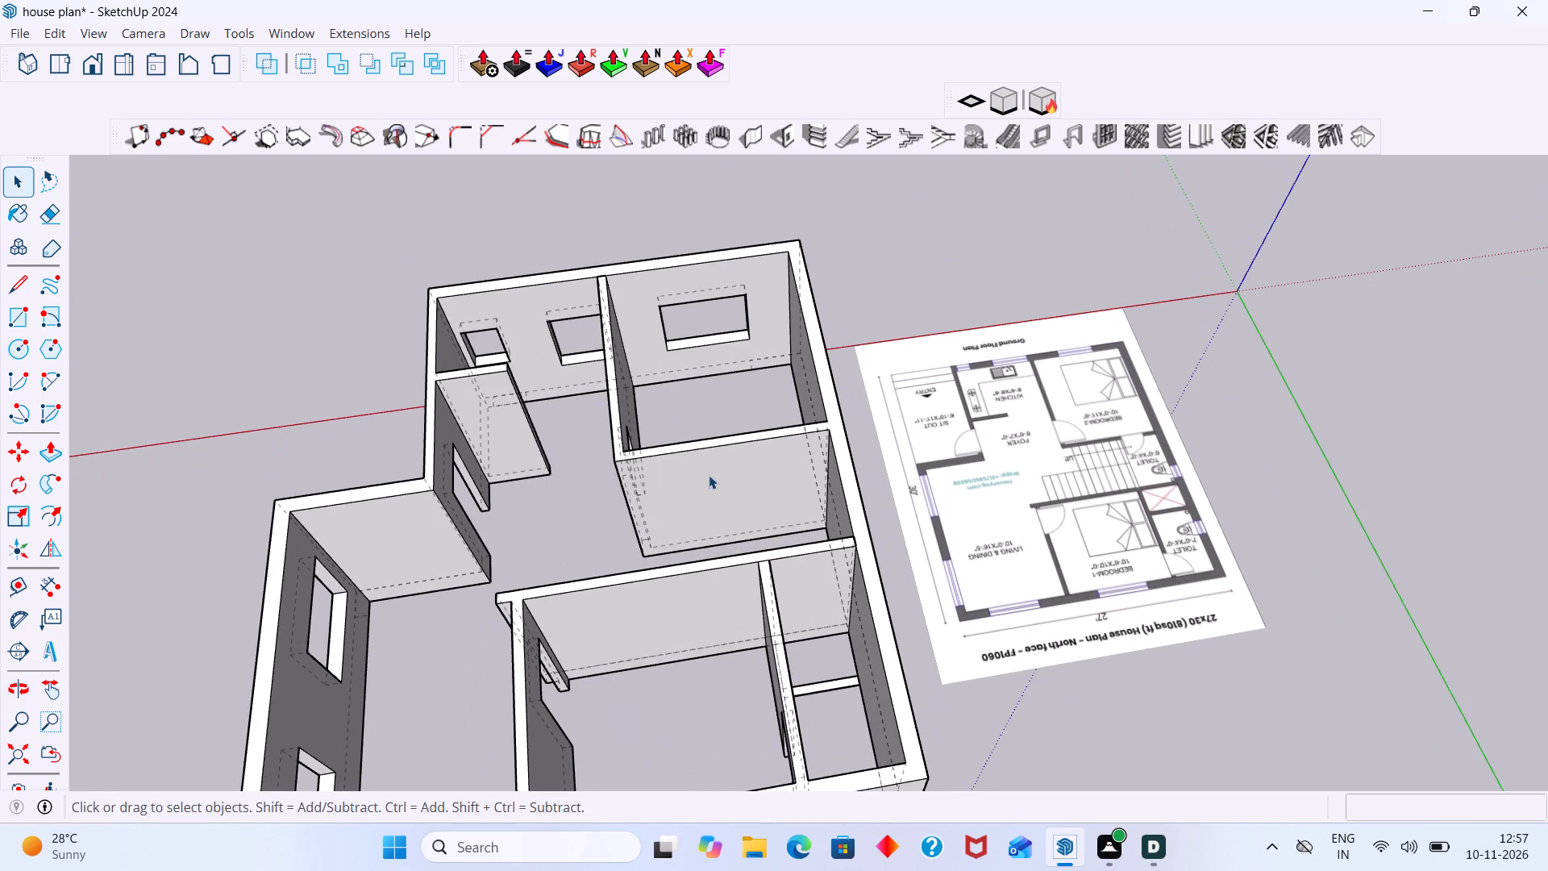
pyautogui.scroll(2, 862, 448)
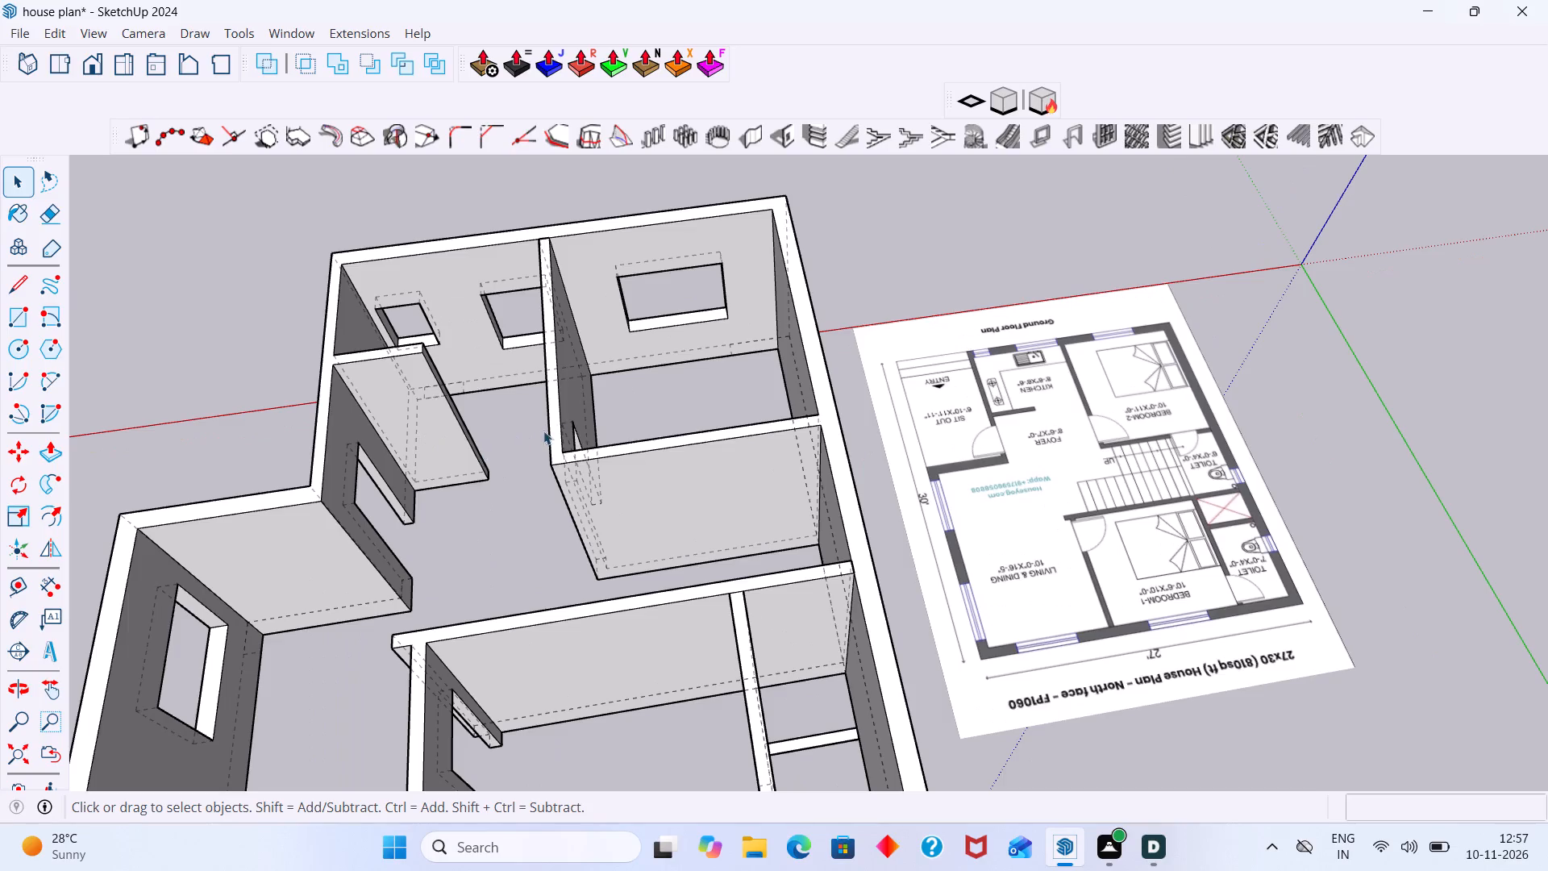
pyautogui.scroll(-6, 556, 427)
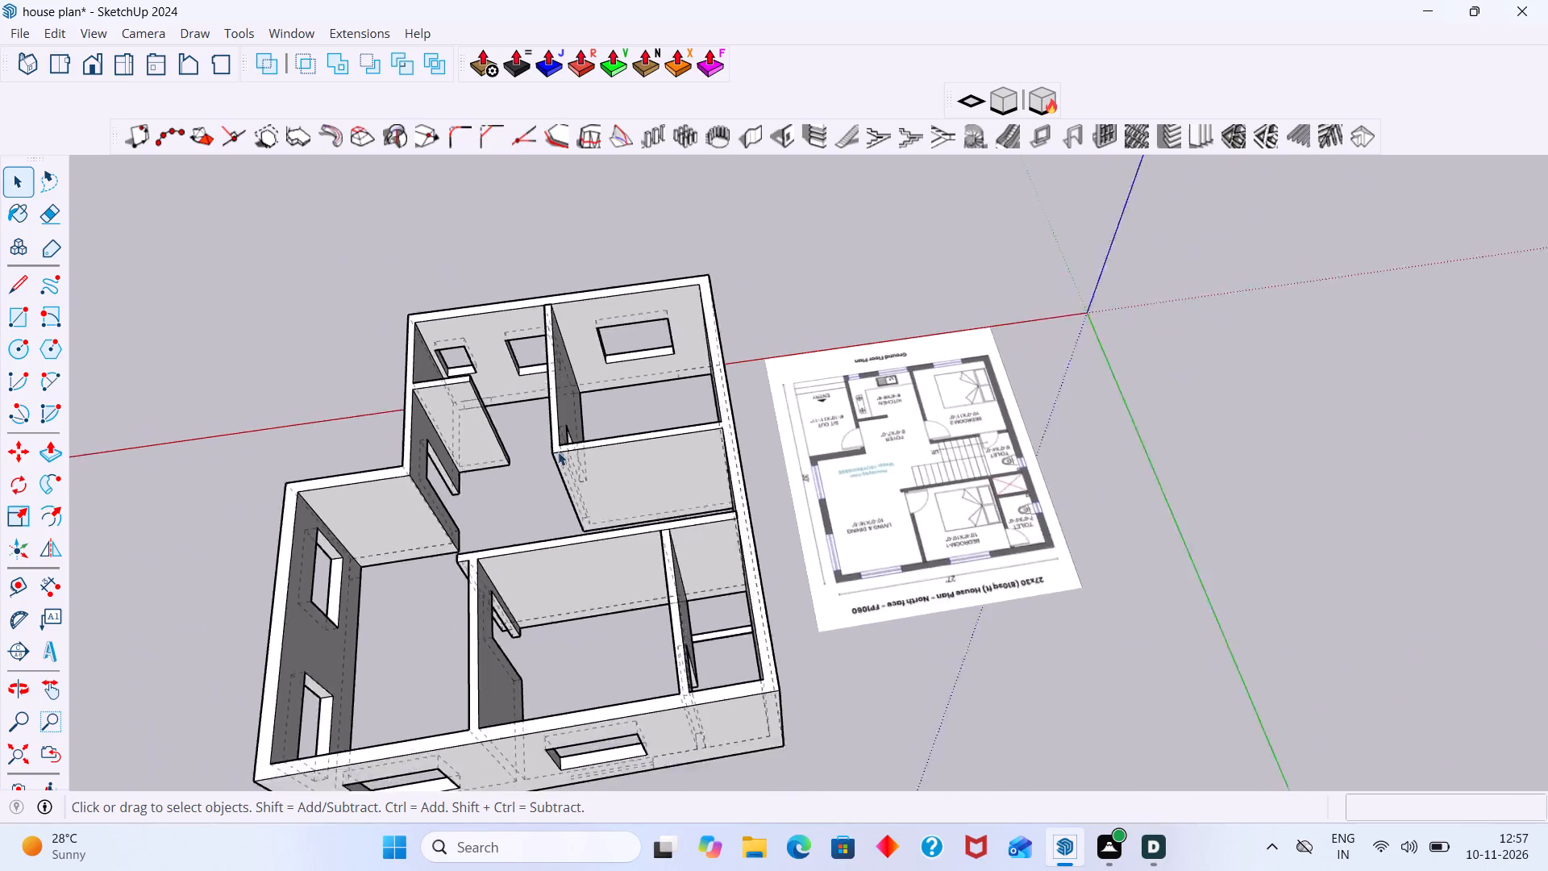
pyautogui.scroll(-2, 558, 452)
pyautogui.moveTo(632, 536); pyautogui.dragTo(1547, 373, button='middle')
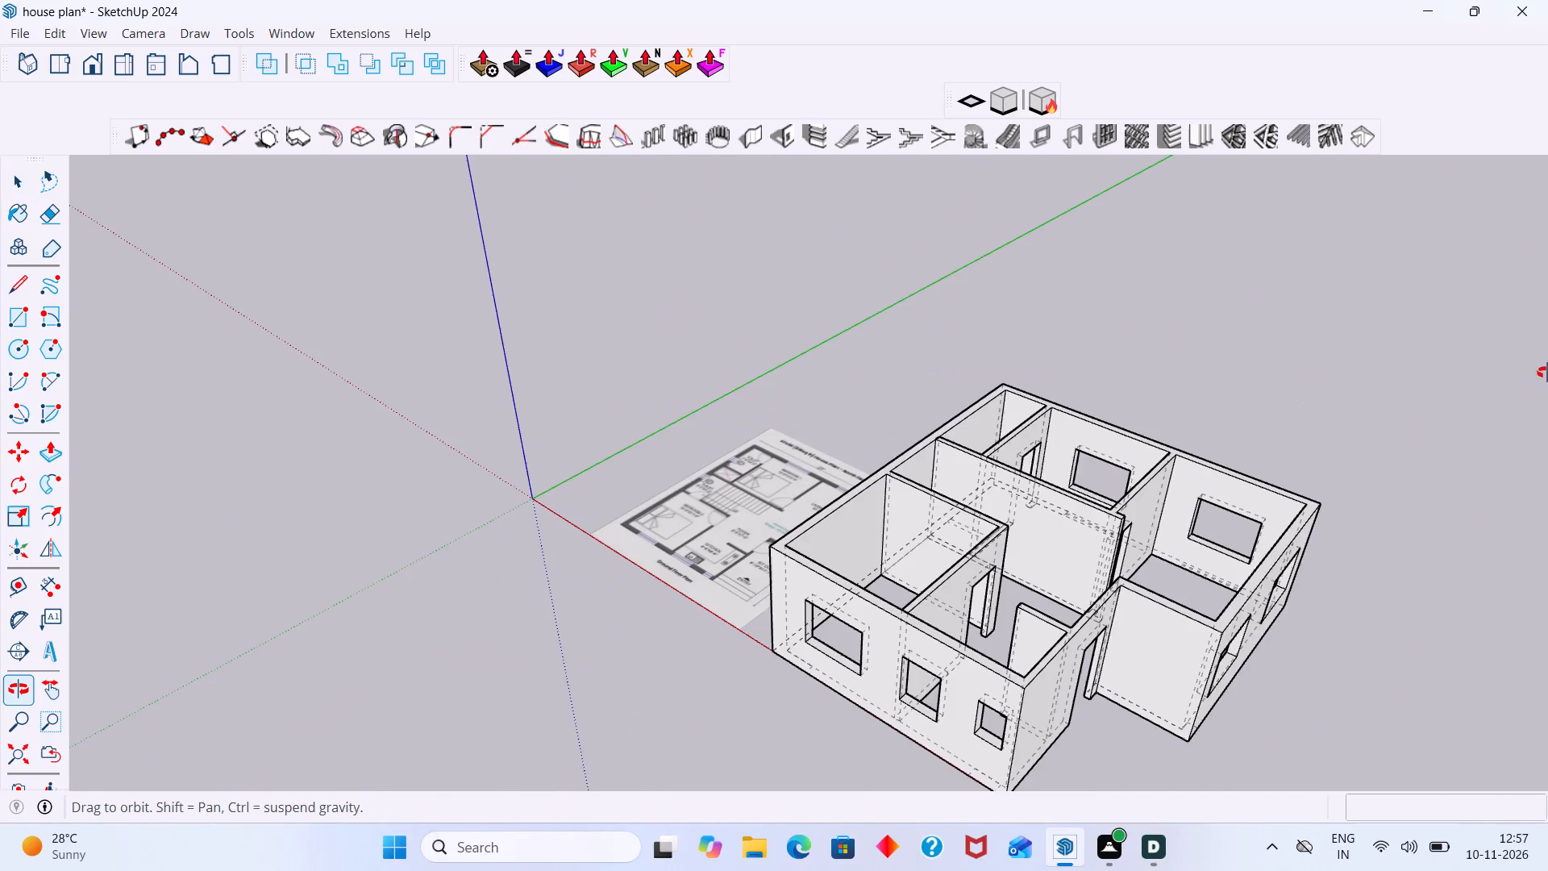
pyautogui.moveTo(1547, 373); pyautogui.dragTo(1529, 372, button='middle')
pyautogui.moveTo(846, 473); pyautogui.dragTo(1150, 484, button='middle')
pyautogui.scroll(9, 810, 486)
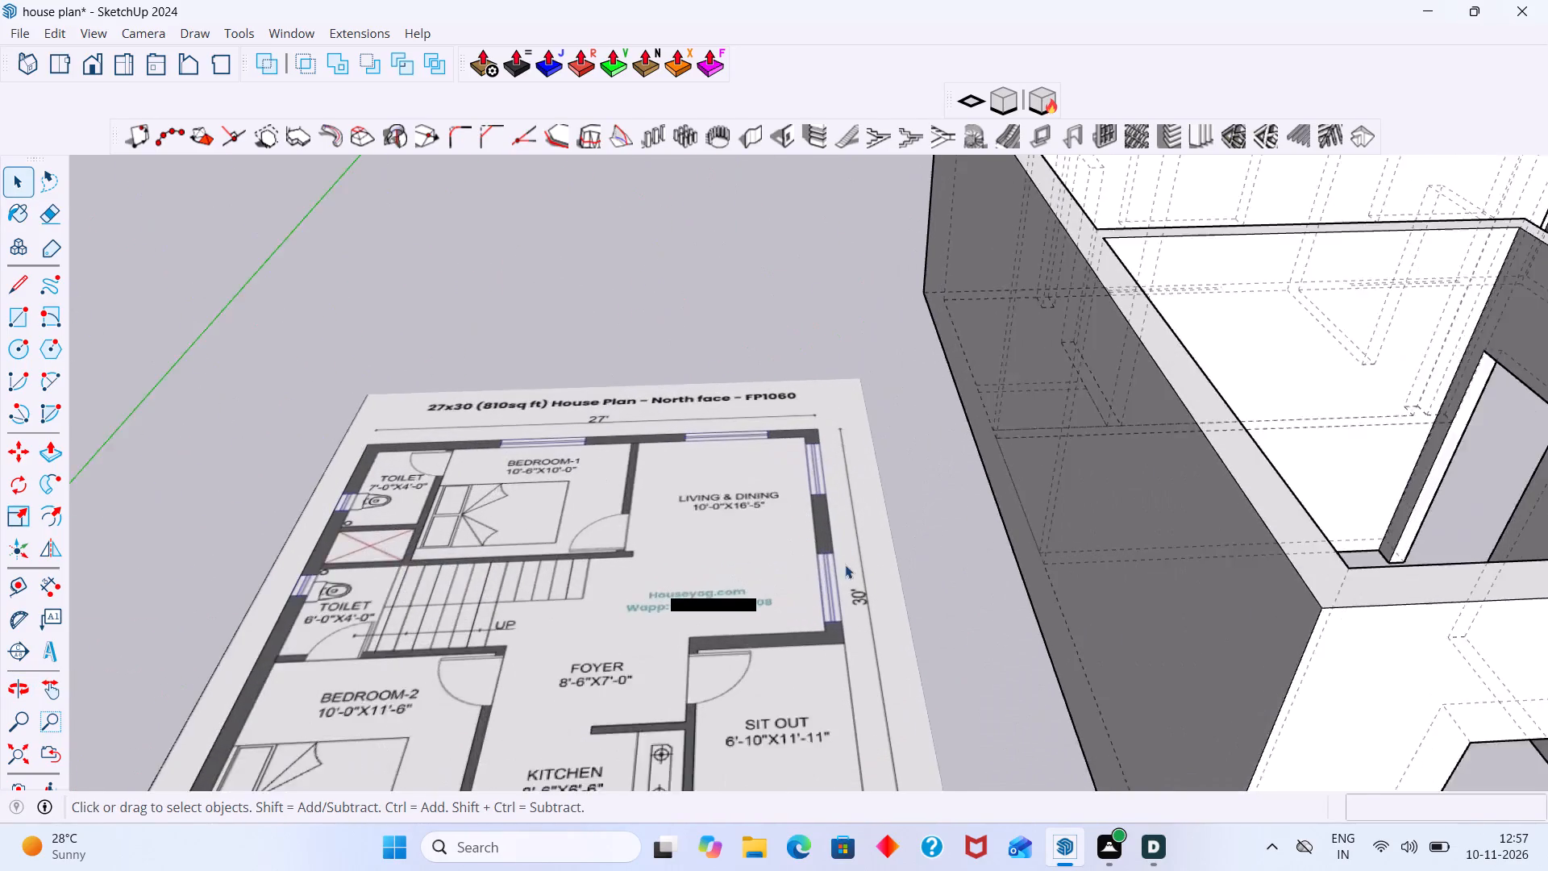
pyautogui.scroll(4, 845, 565)
pyautogui.scroll(-8, 814, 556)
pyautogui.scroll(-4, 1459, 458)
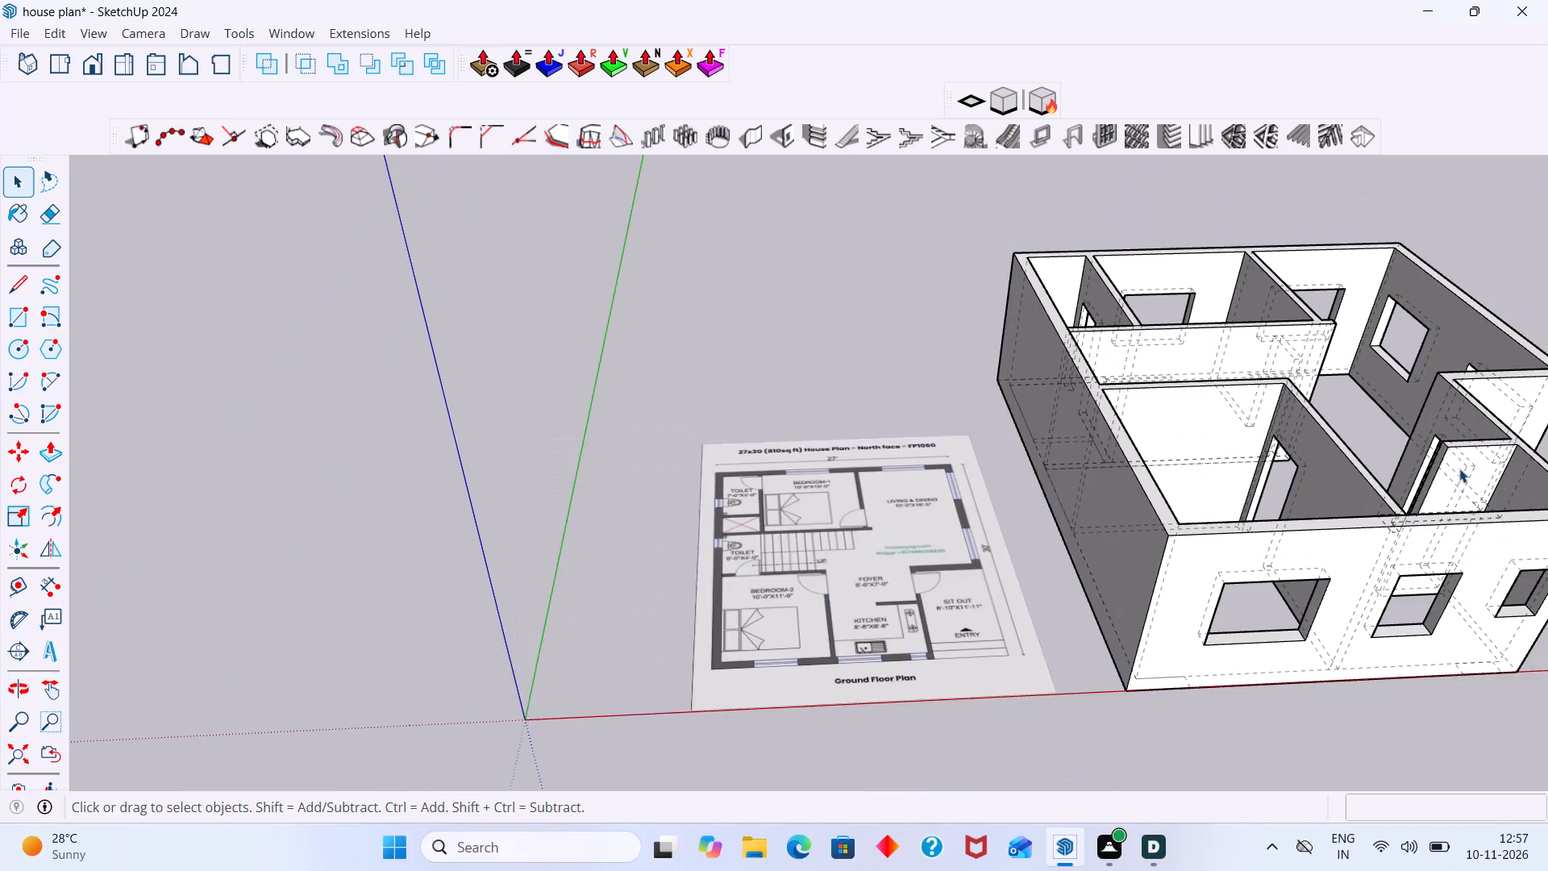
pyautogui.keyDown('shift'); pyautogui.moveTo(1396, 436); pyautogui.dragTo(1045, 372, button='middle'); pyautogui.keyUp('shift')
pyautogui.moveTo(1126, 410); pyautogui.dragTo(1181, 556, button='middle')
pyautogui.scroll(2, 1098, 502)
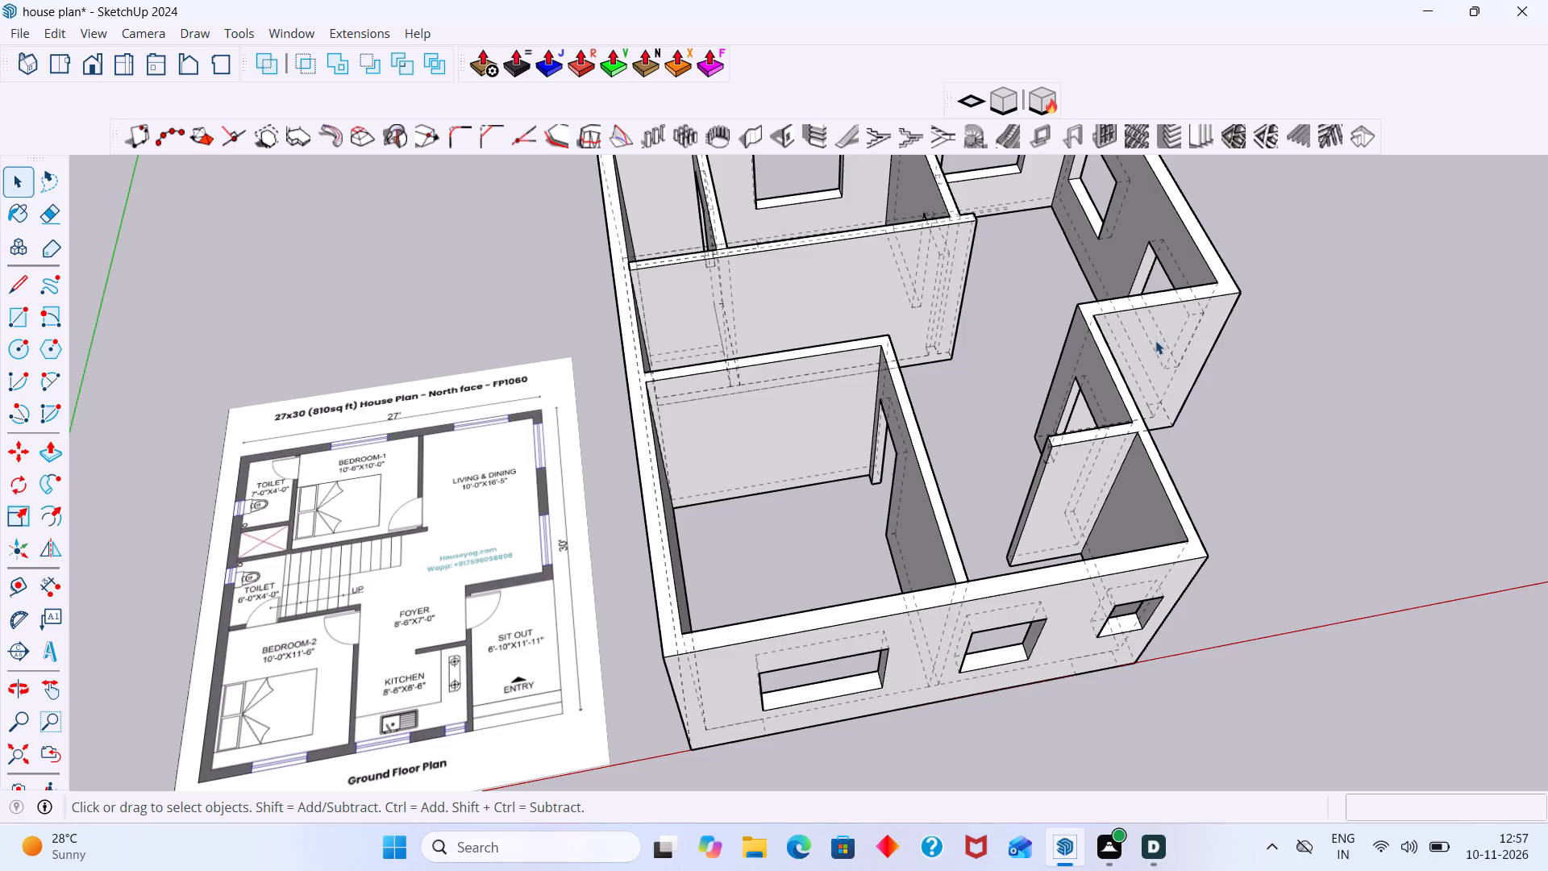
pyautogui.moveTo(1116, 319); pyautogui.dragTo(1210, 456, button='middle')
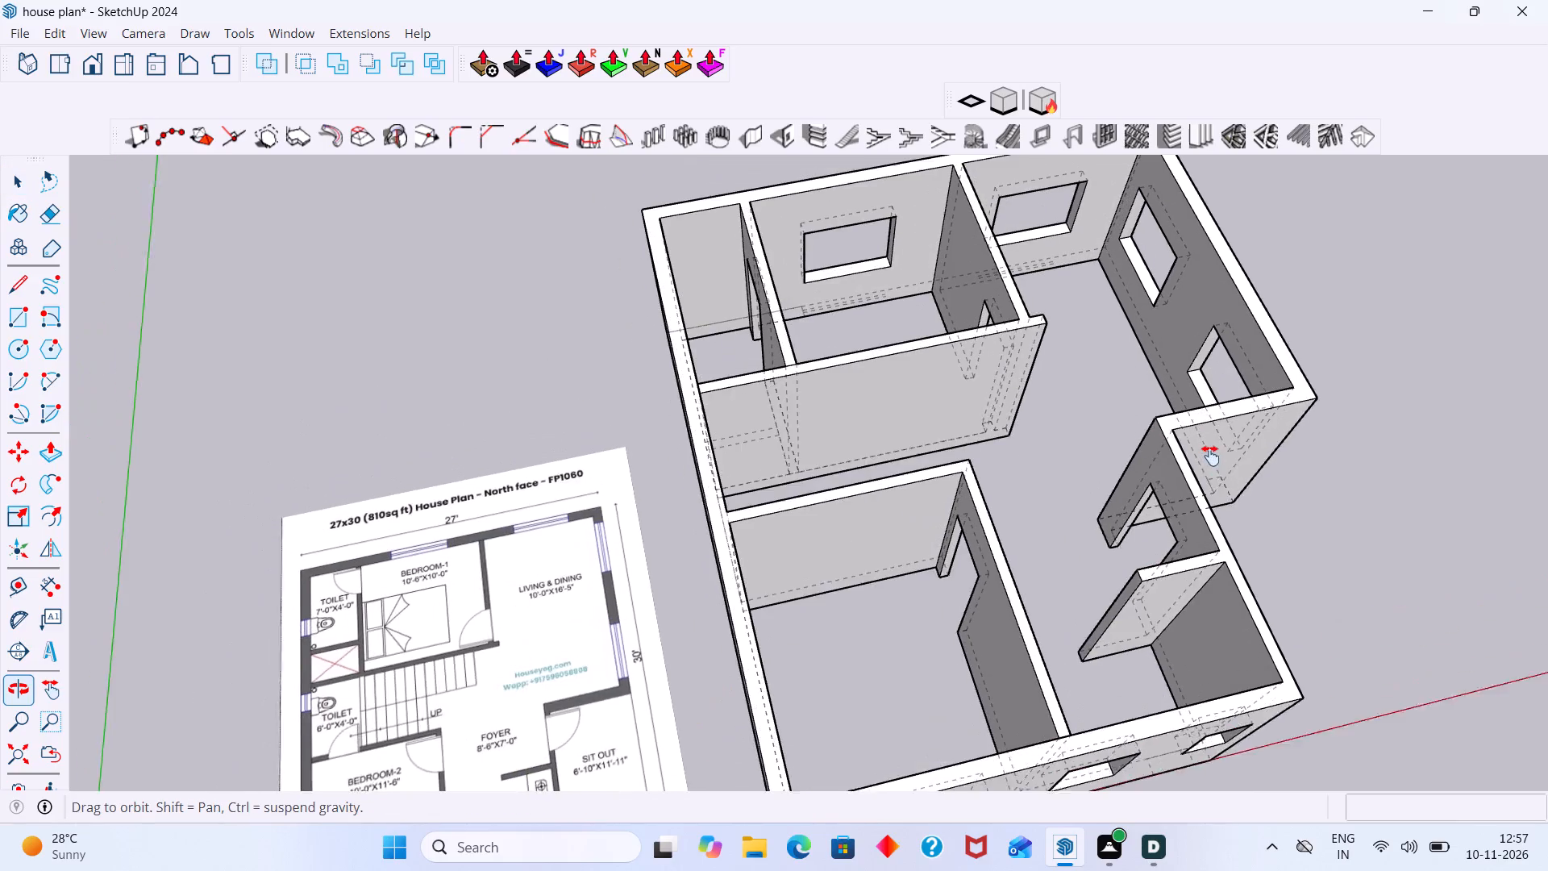
pyautogui.moveTo(1210, 456); pyautogui.dragTo(1210, 456, button='middle')
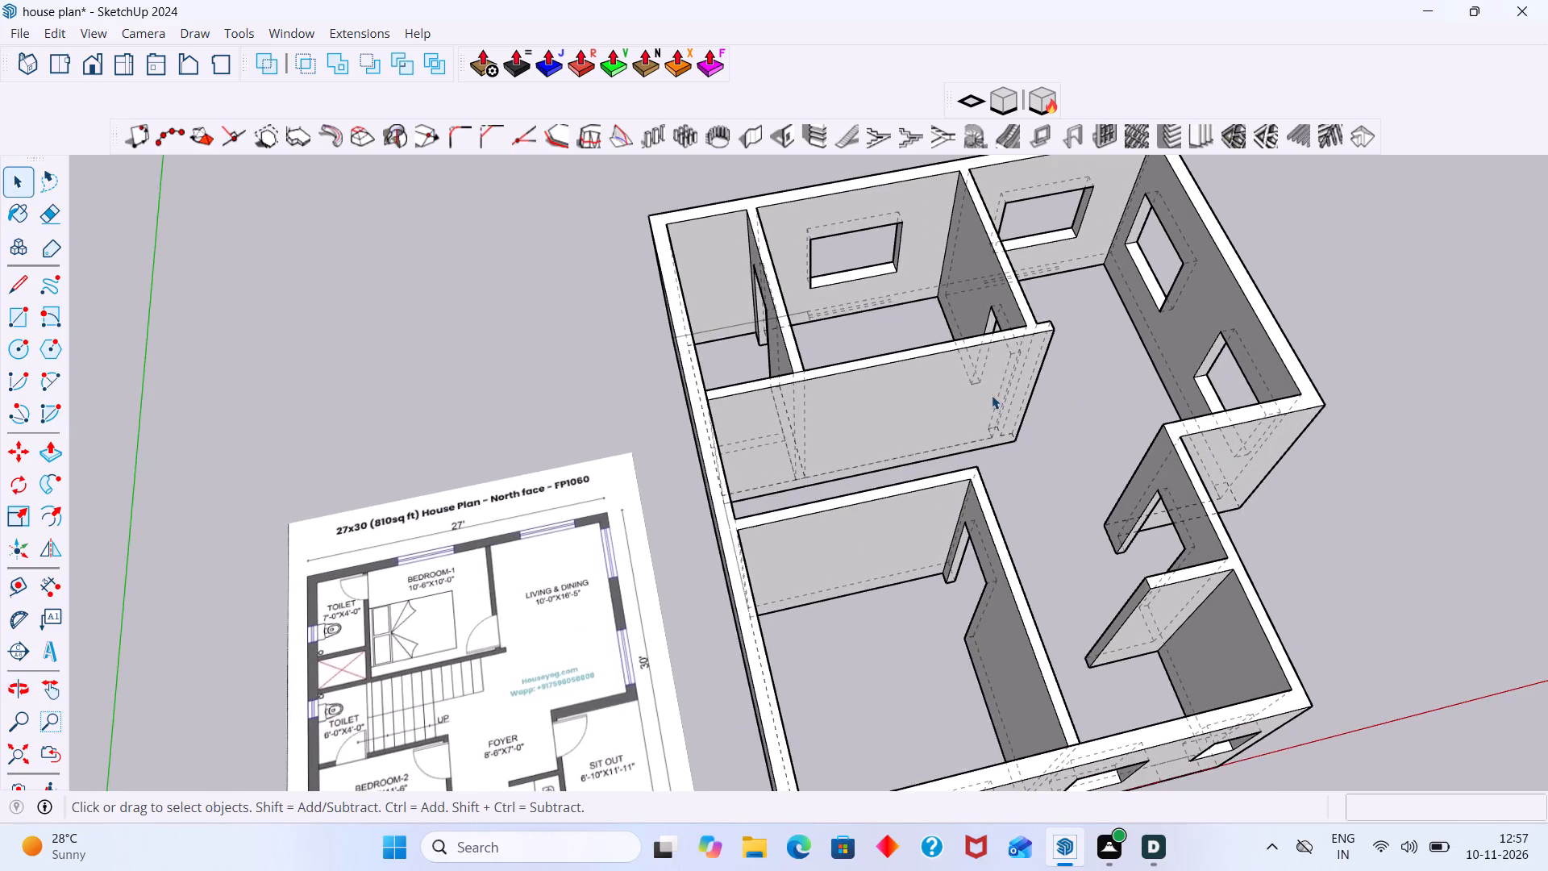
pyautogui.moveTo(992, 394); pyautogui.dragTo(920, 414, button='middle')
pyautogui.moveTo(919, 426); pyautogui.dragTo(890, 340, button='middle')
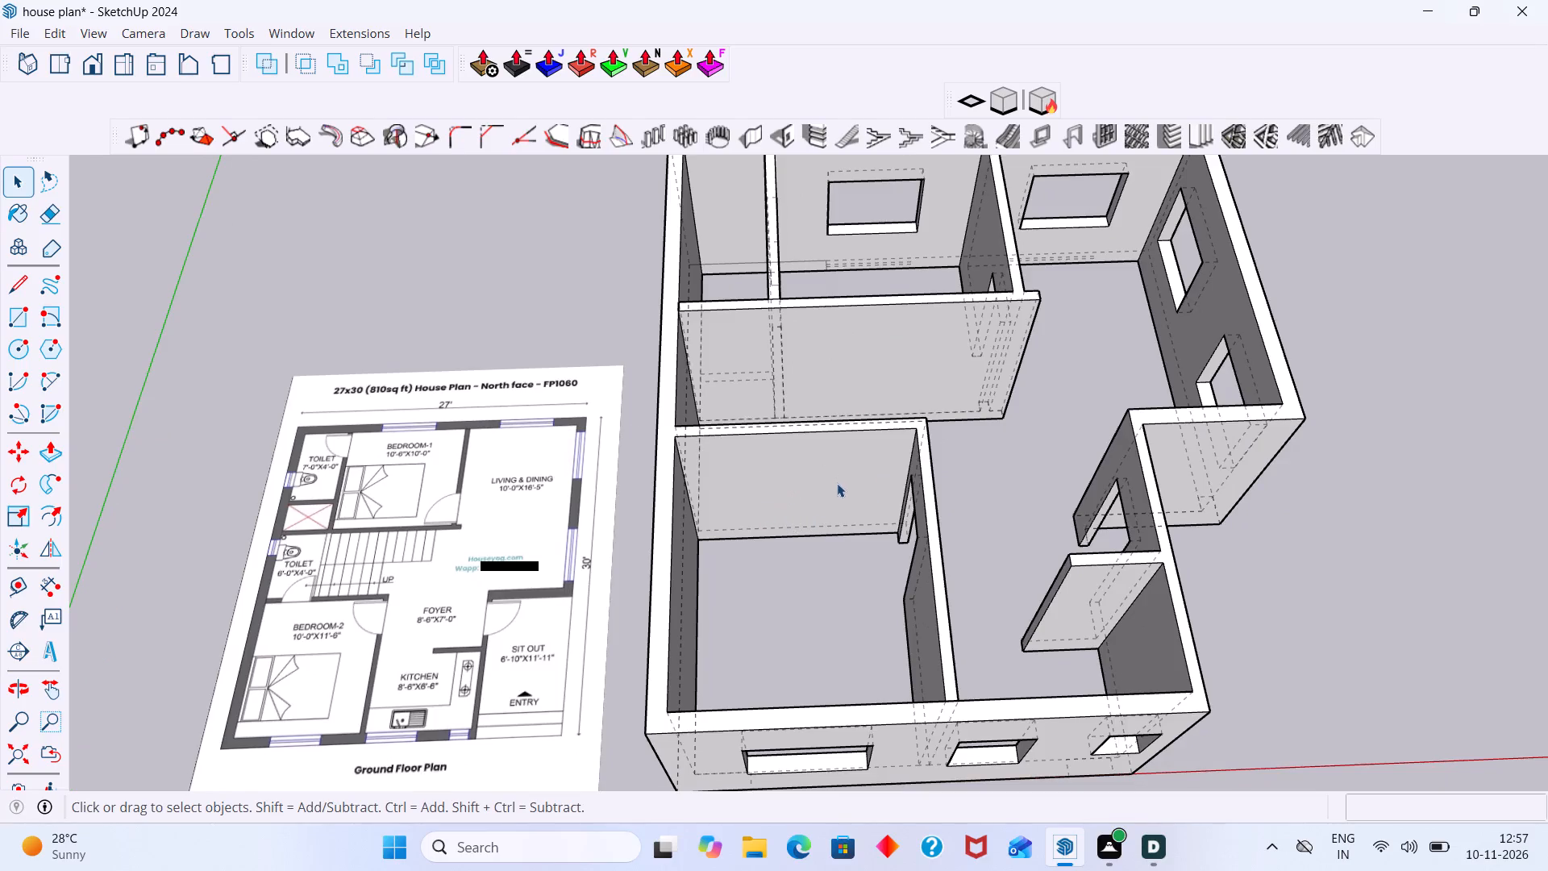
pyautogui.scroll(4, 768, 502)
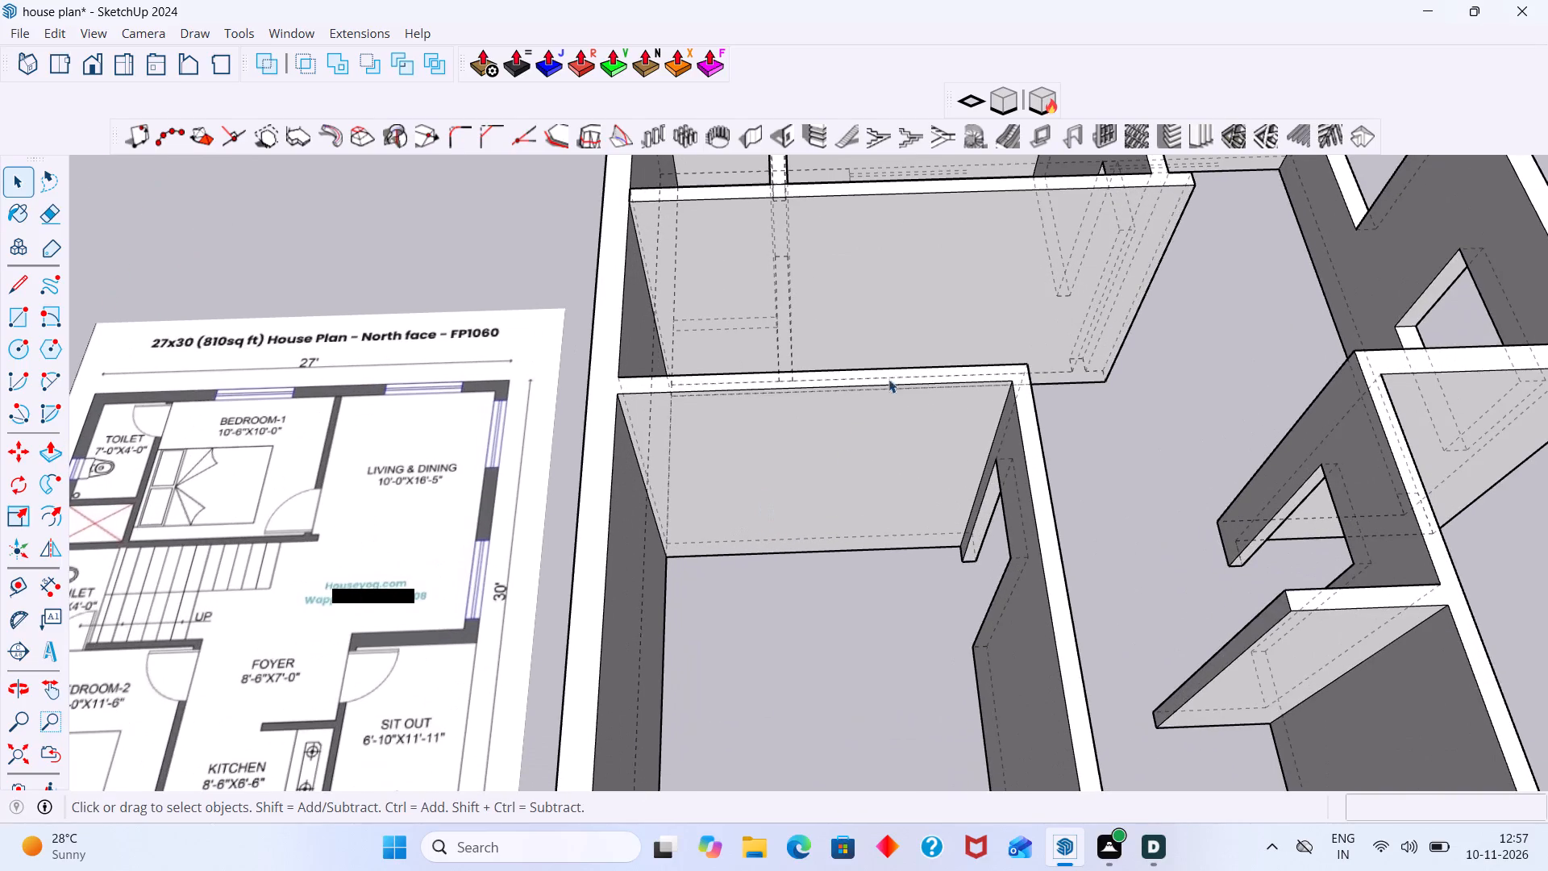
pyautogui.moveTo(881, 343); pyautogui.dragTo(836, 358, button='middle')
pyautogui.scroll(-3, 833, 368)
pyautogui.moveTo(785, 491); pyautogui.dragTo(809, 469, button='middle')
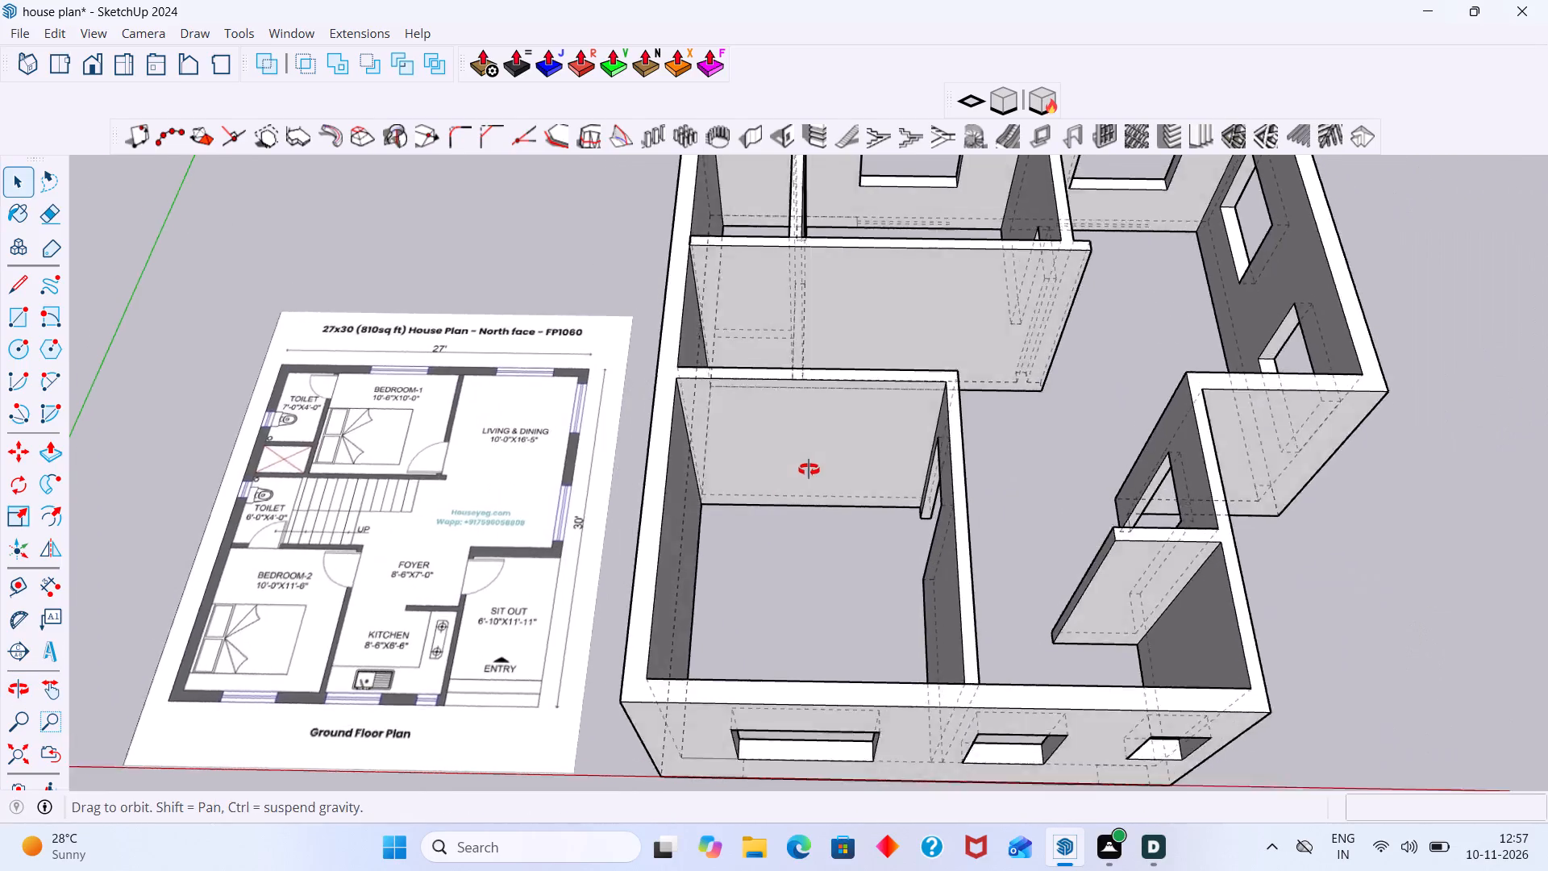
pyautogui.moveTo(809, 469); pyautogui.dragTo(619, 469, button='middle')
pyautogui.press('k')
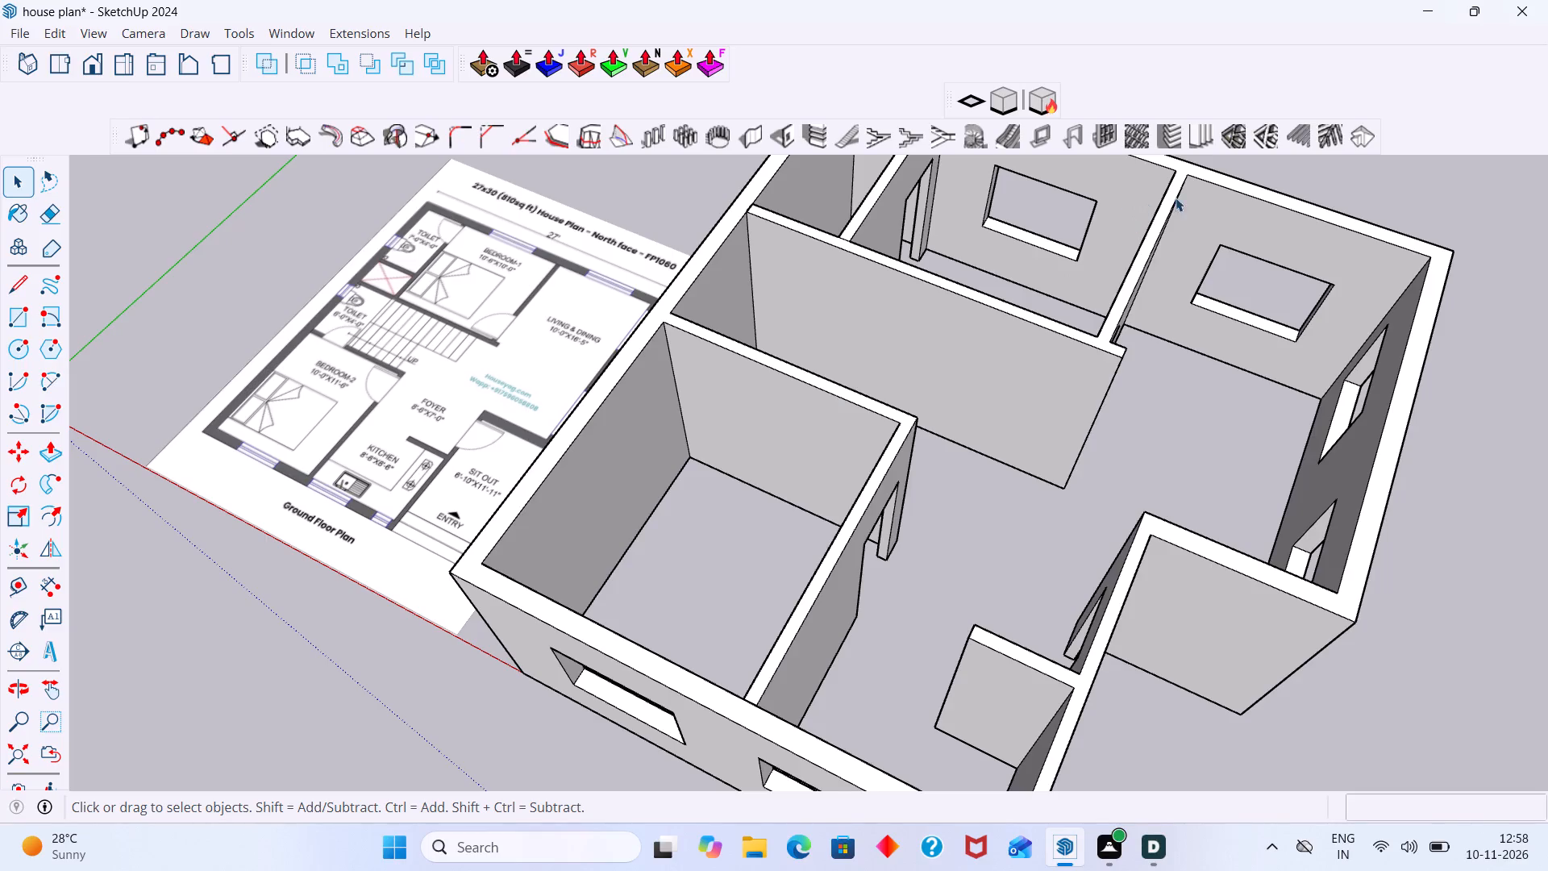
# Examine the staircase and toilet area between the two bedrooms on the floor plan and the matching space in the model.
pyautogui.scroll(-6, 1455, 184)
pyautogui.scroll(-2, 1542, 248)
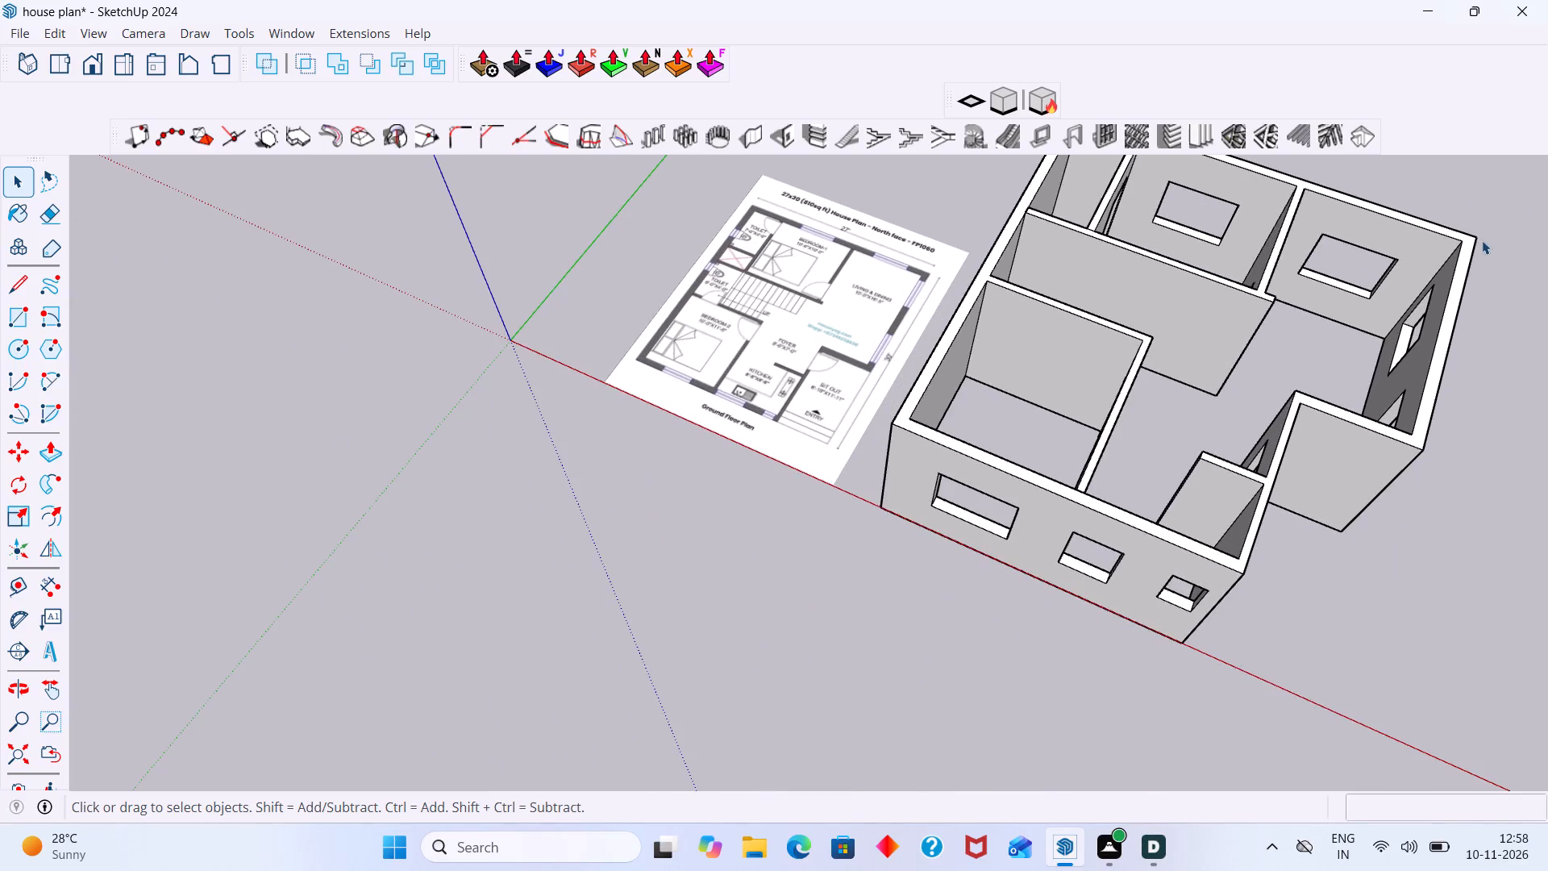
pyautogui.keyDown('shift'); pyautogui.moveTo(1463, 246); pyautogui.dragTo(1178, 392, button='middle'); pyautogui.keyUp('shift')
pyautogui.scroll(7, 802, 384)
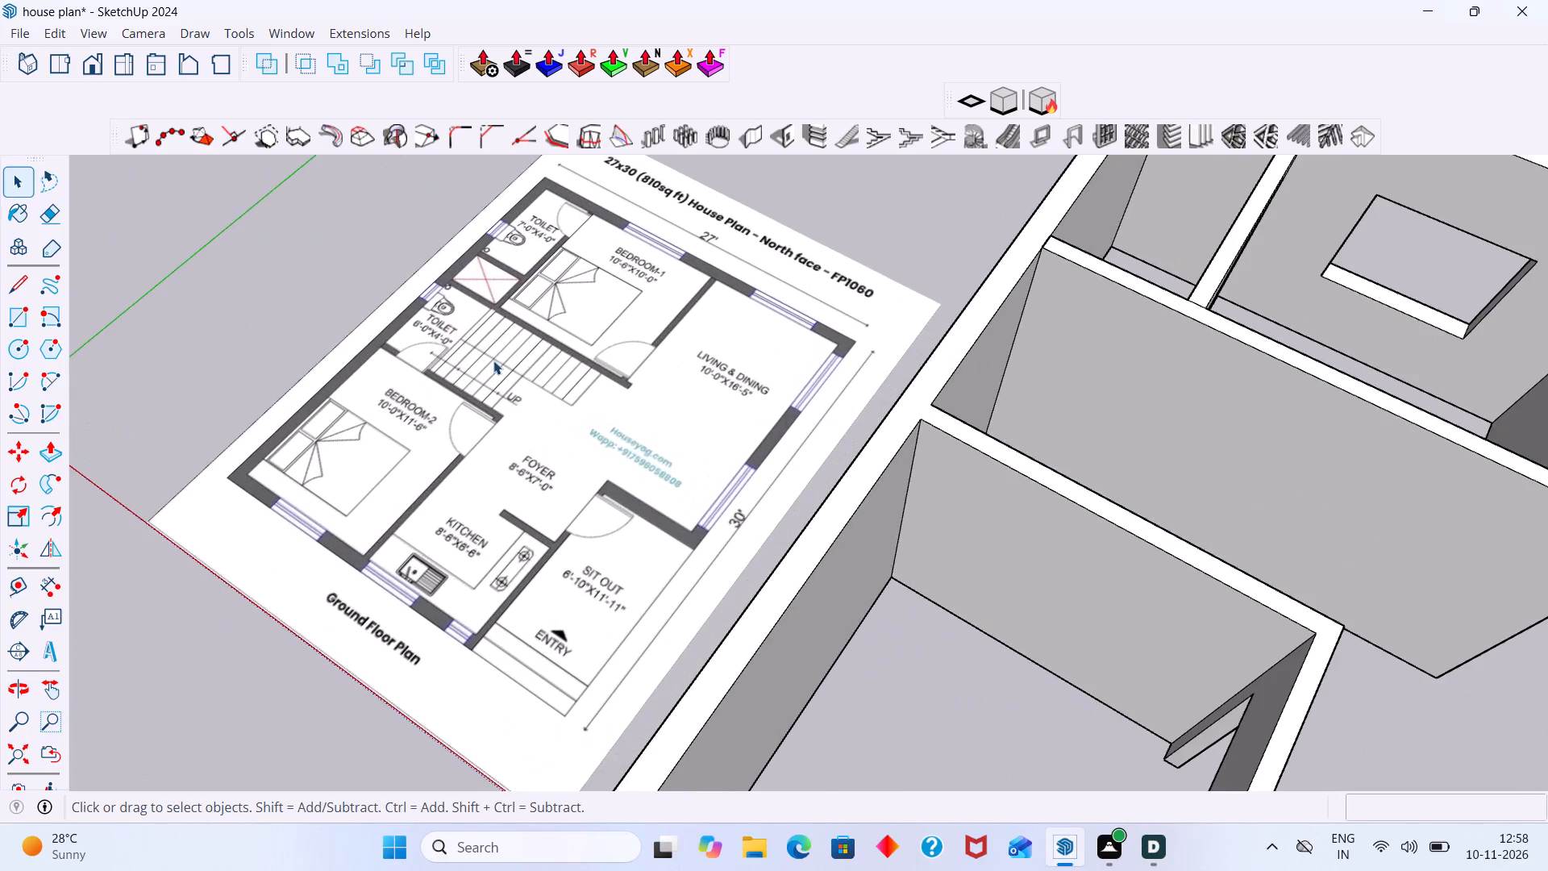
pyautogui.scroll(14, 492, 373)
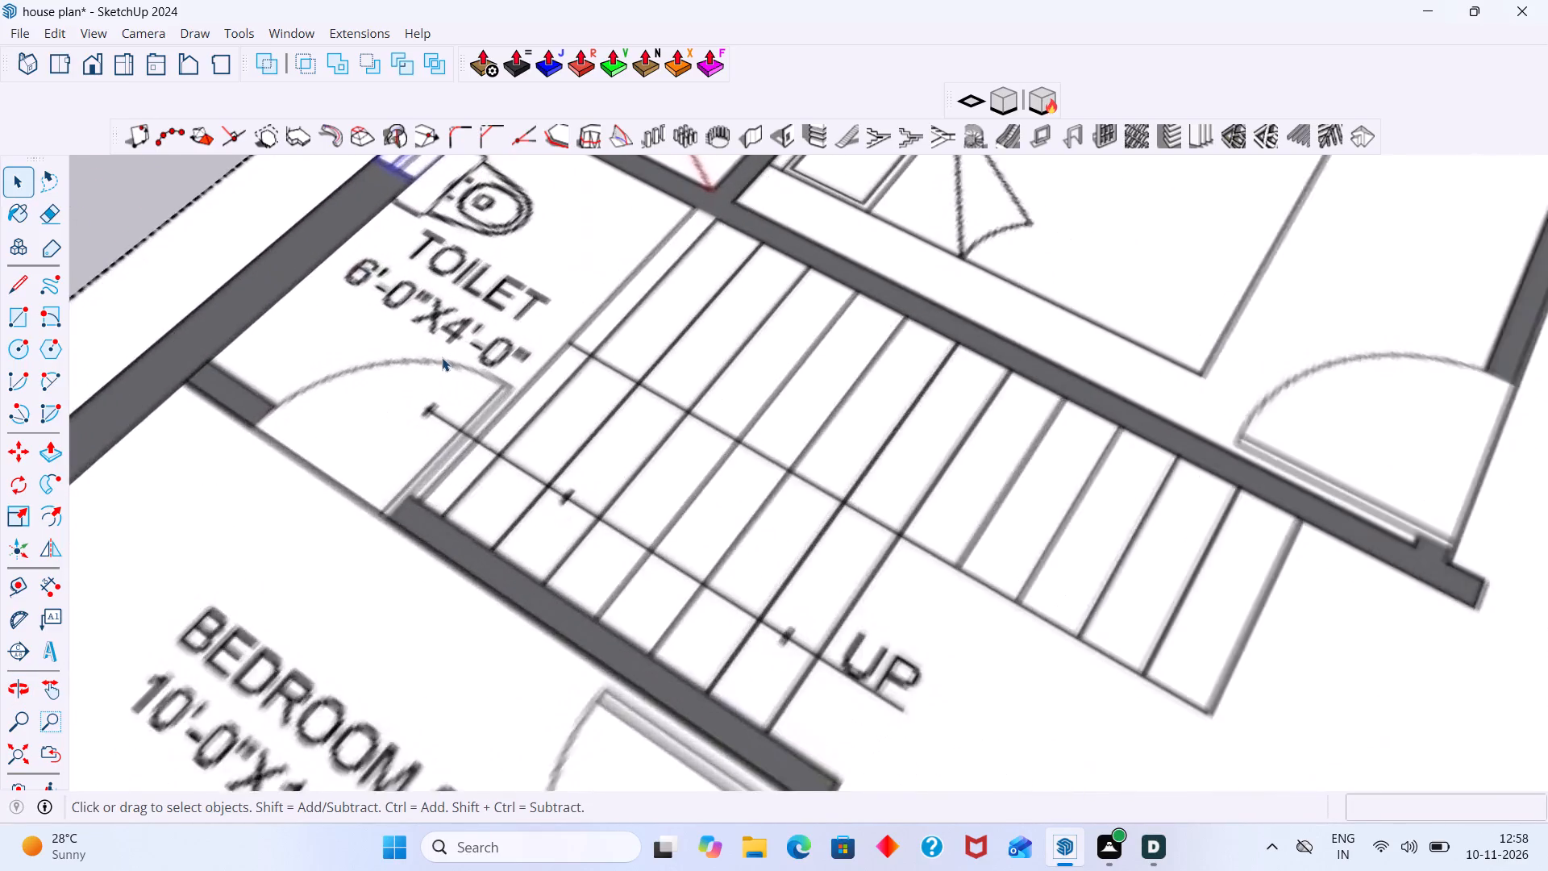
pyautogui.scroll(3, 442, 357)
pyautogui.moveTo(451, 360); pyautogui.dragTo(733, 348, button='middle')
pyautogui.scroll(-6, 735, 344)
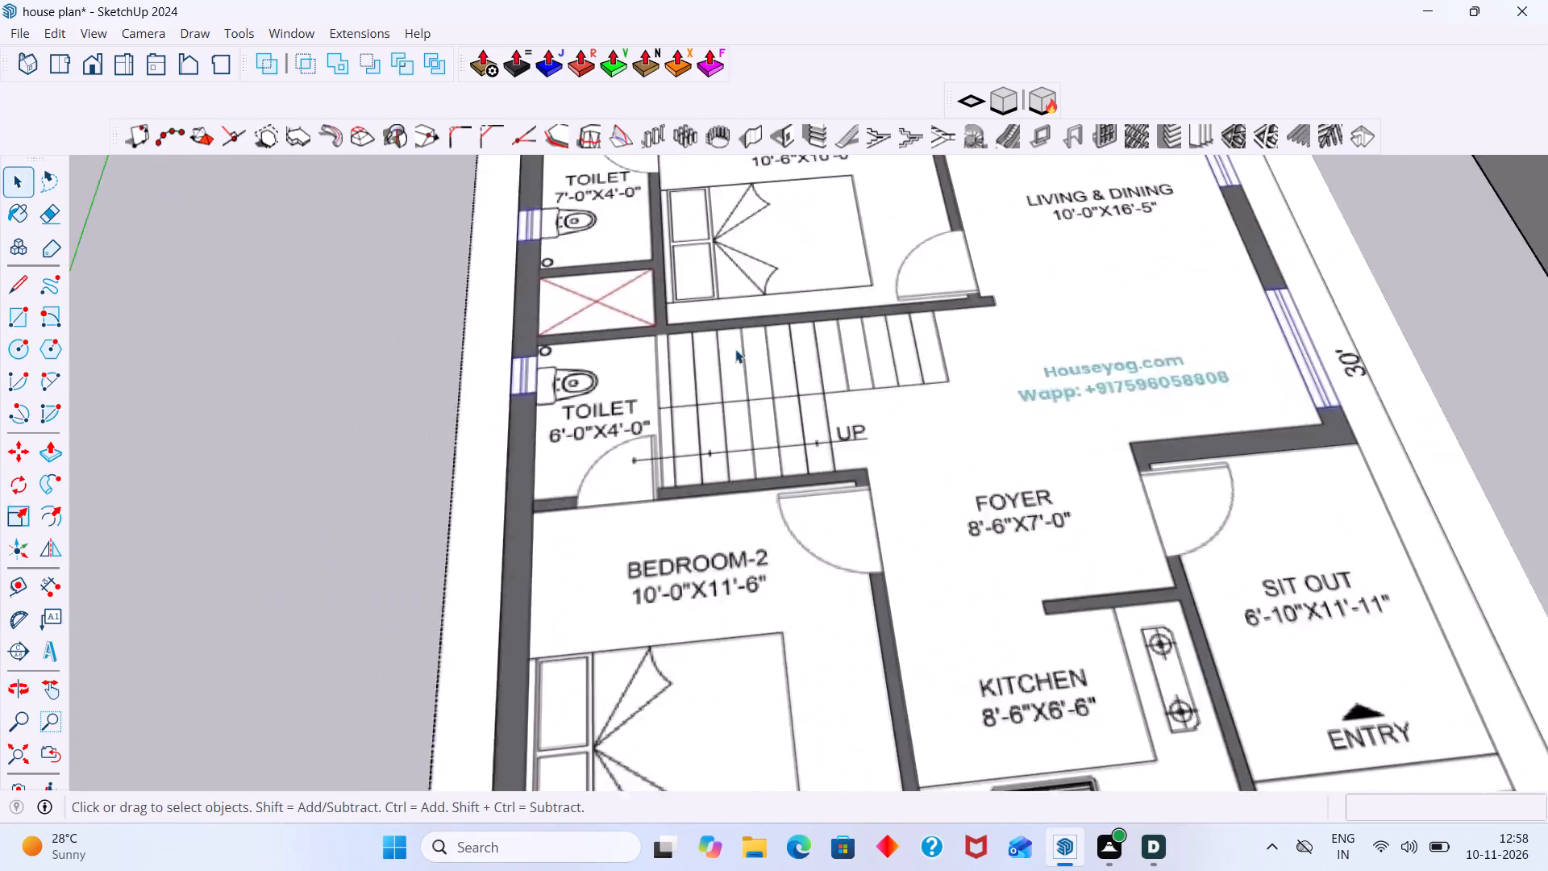
pyautogui.scroll(-13, 735, 349)
pyautogui.moveTo(808, 321); pyautogui.dragTo(476, 337, button='middle')
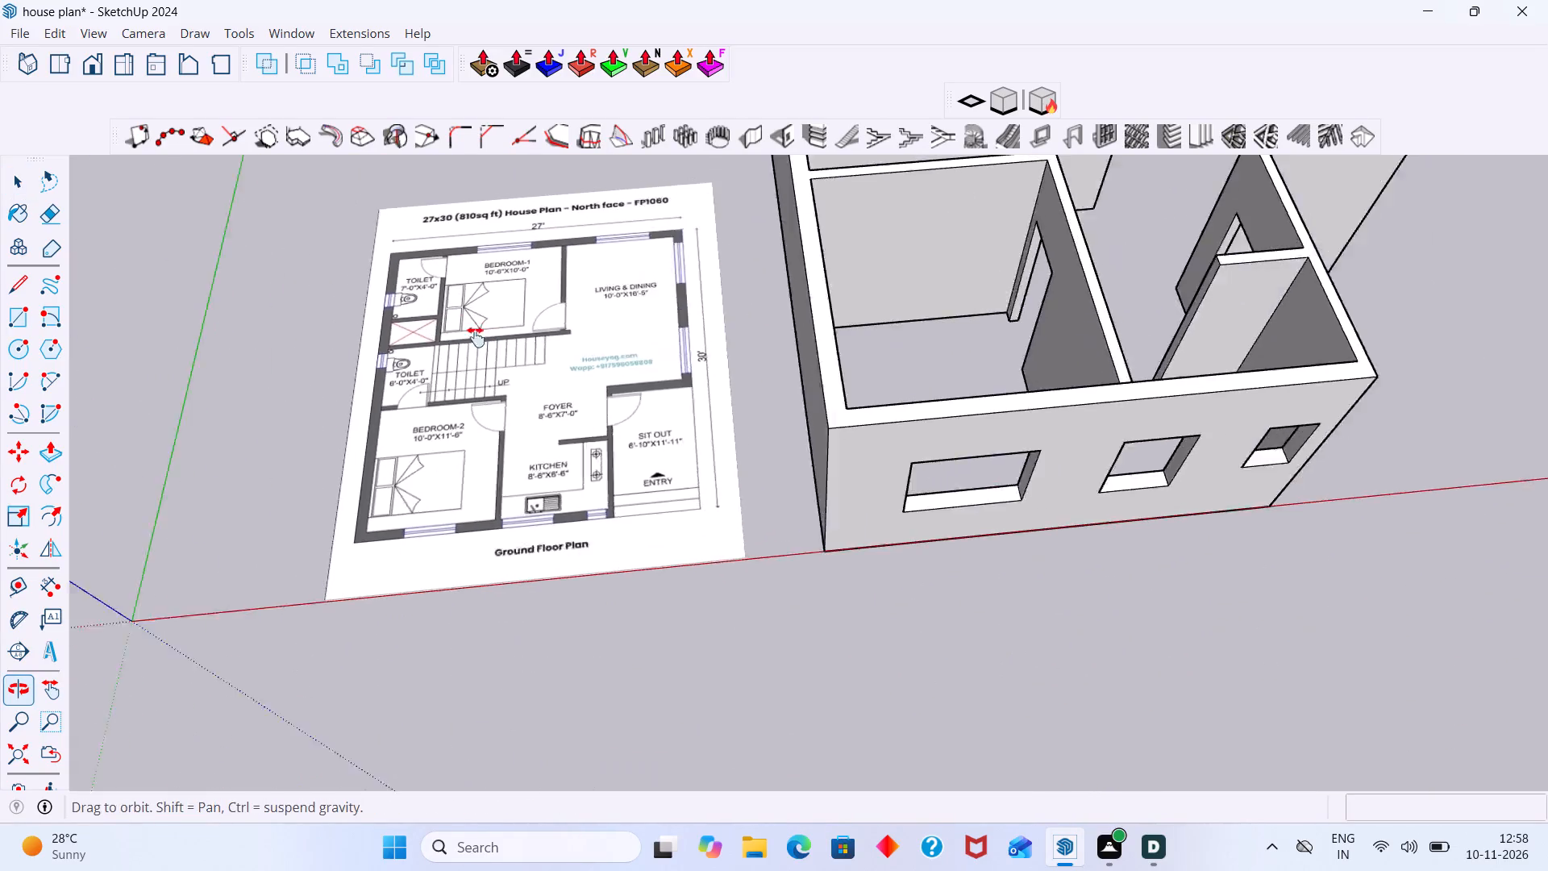
pyautogui.moveTo(476, 337); pyautogui.dragTo(460, 342, button='middle')
pyautogui.moveTo(771, 344); pyautogui.dragTo(668, 357, button='middle')
pyautogui.scroll(-5, 789, 335)
pyautogui.keyDown('shift'); pyautogui.moveTo(785, 327); pyautogui.dragTo(754, 479, button='middle'); pyautogui.keyUp('shift')
pyautogui.scroll(4, 816, 339)
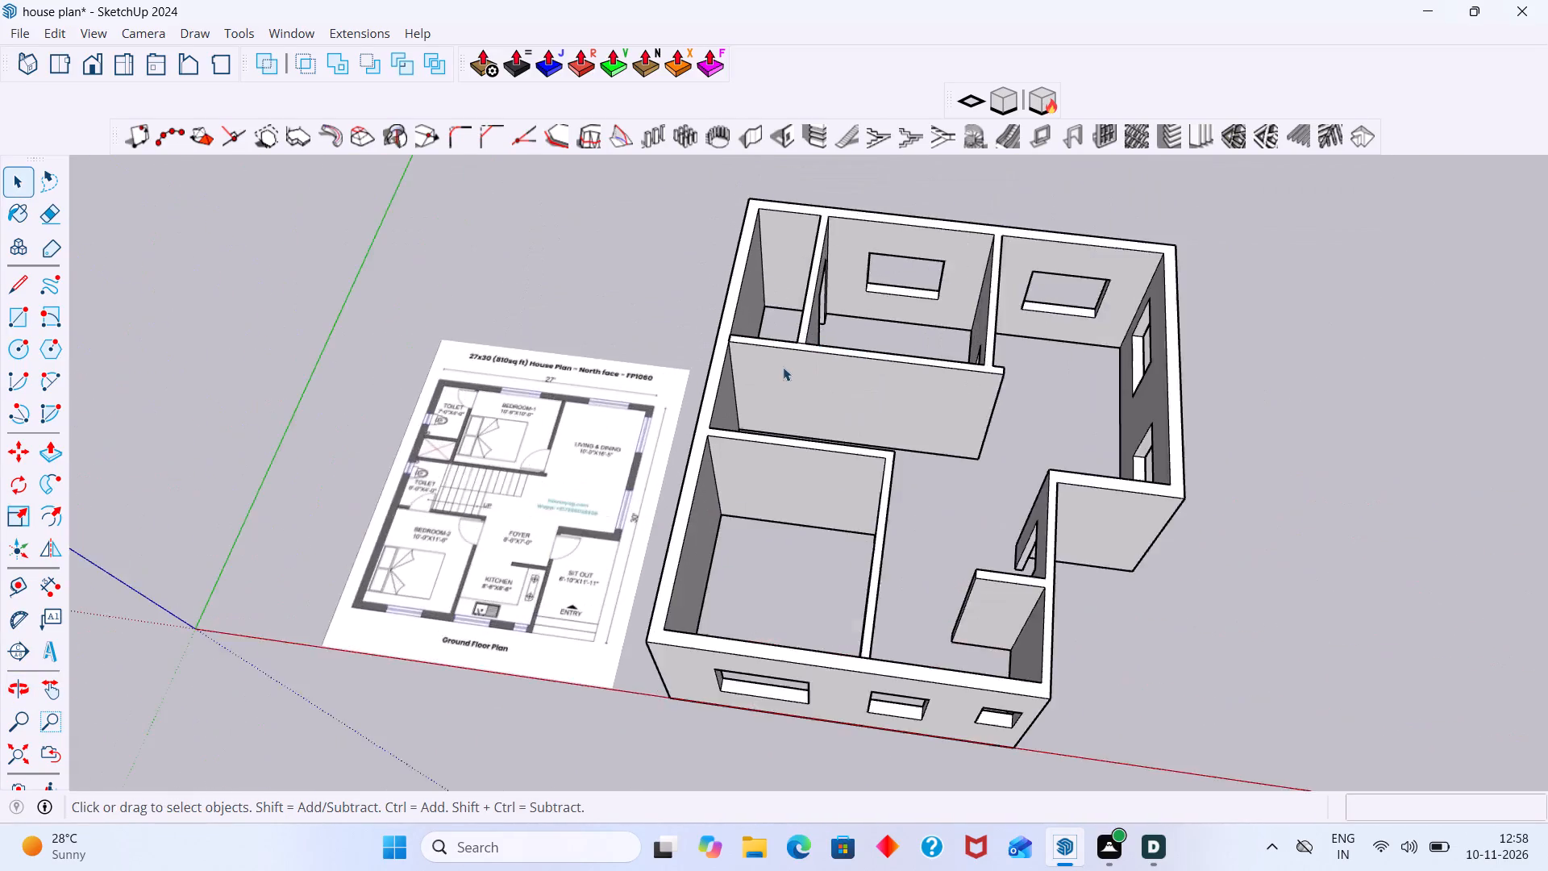
pyautogui.scroll(8, 783, 367)
pyautogui.scroll(-2, 811, 345)
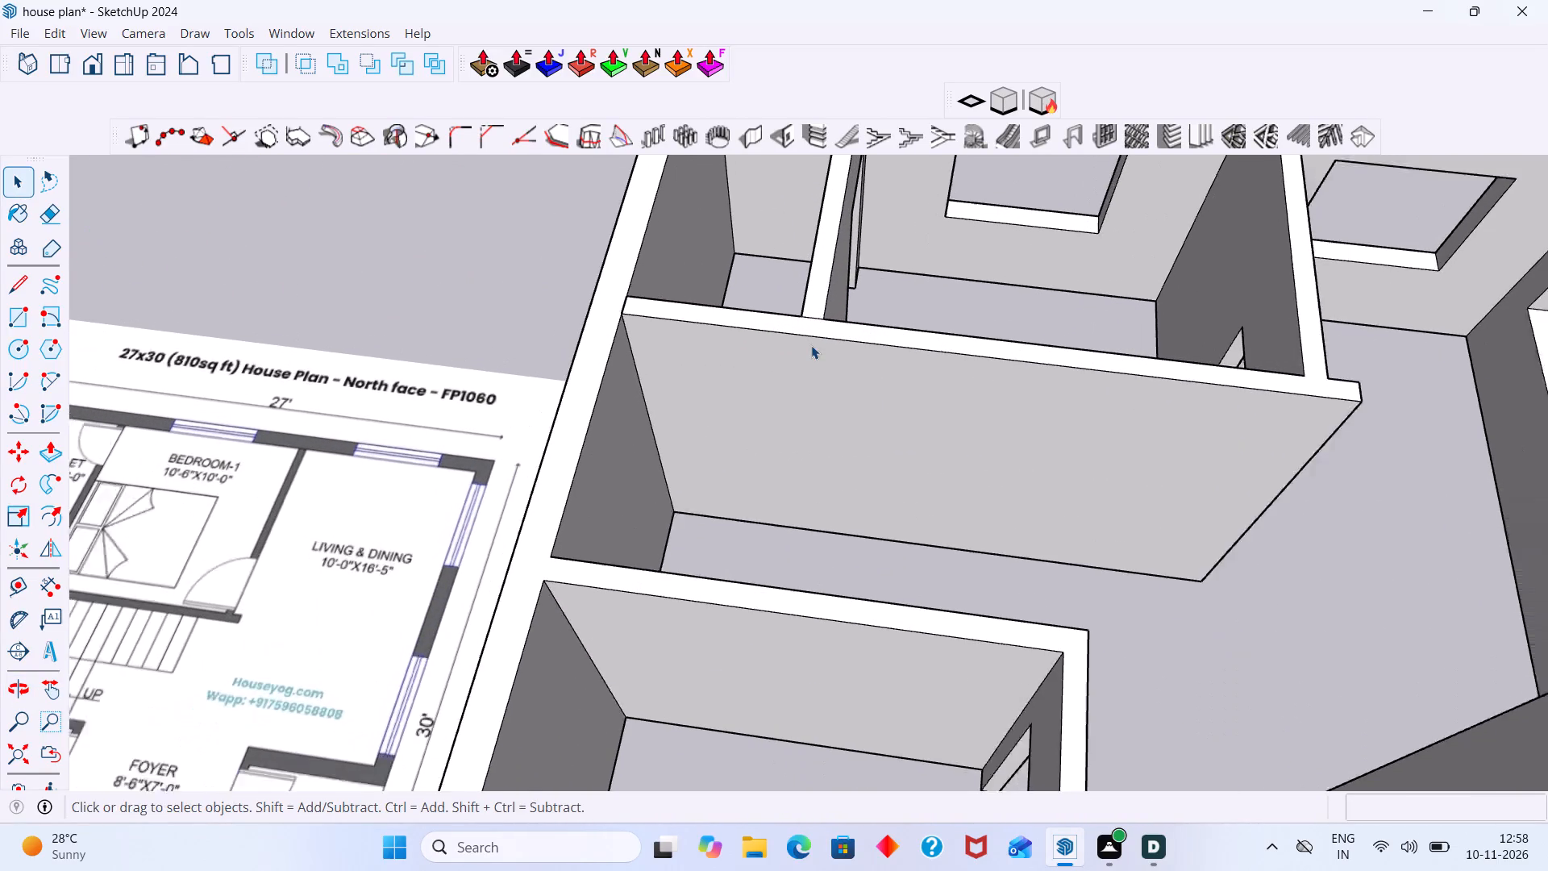
pyautogui.scroll(-1, 811, 345)
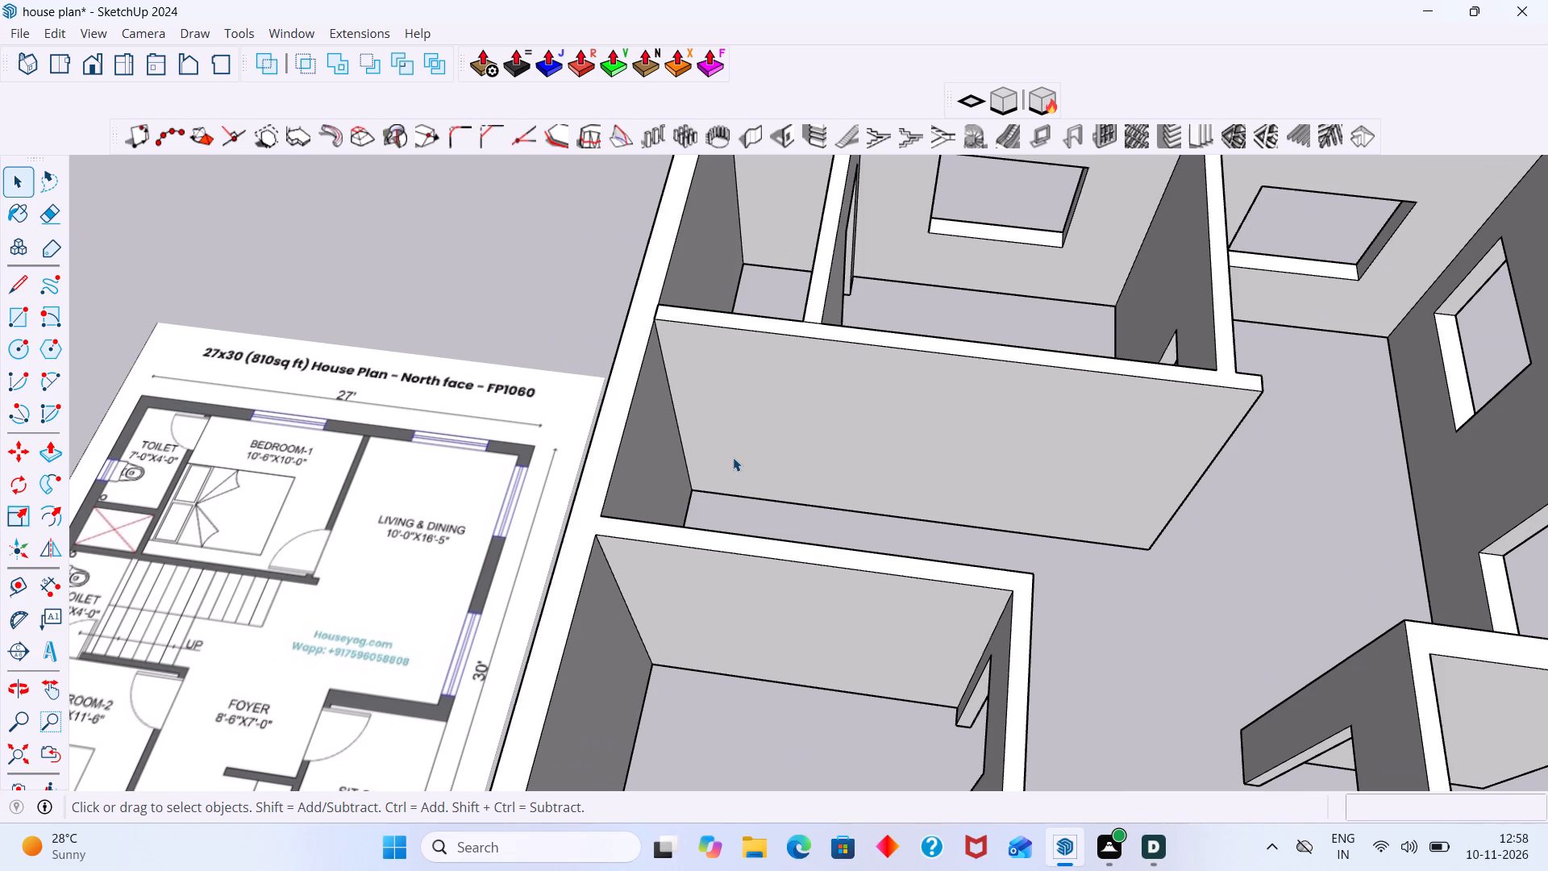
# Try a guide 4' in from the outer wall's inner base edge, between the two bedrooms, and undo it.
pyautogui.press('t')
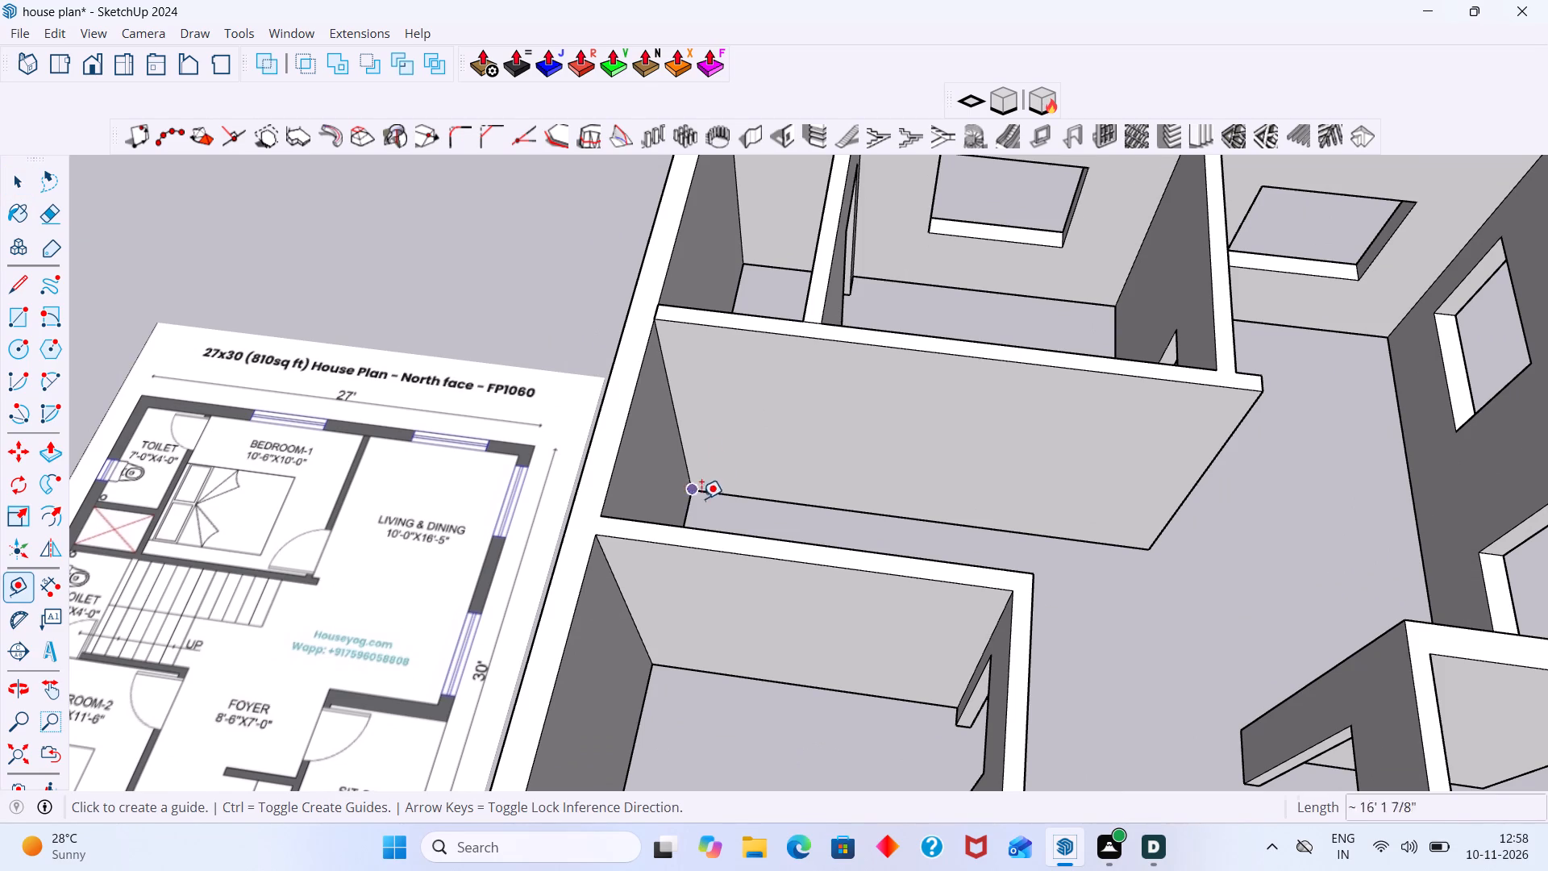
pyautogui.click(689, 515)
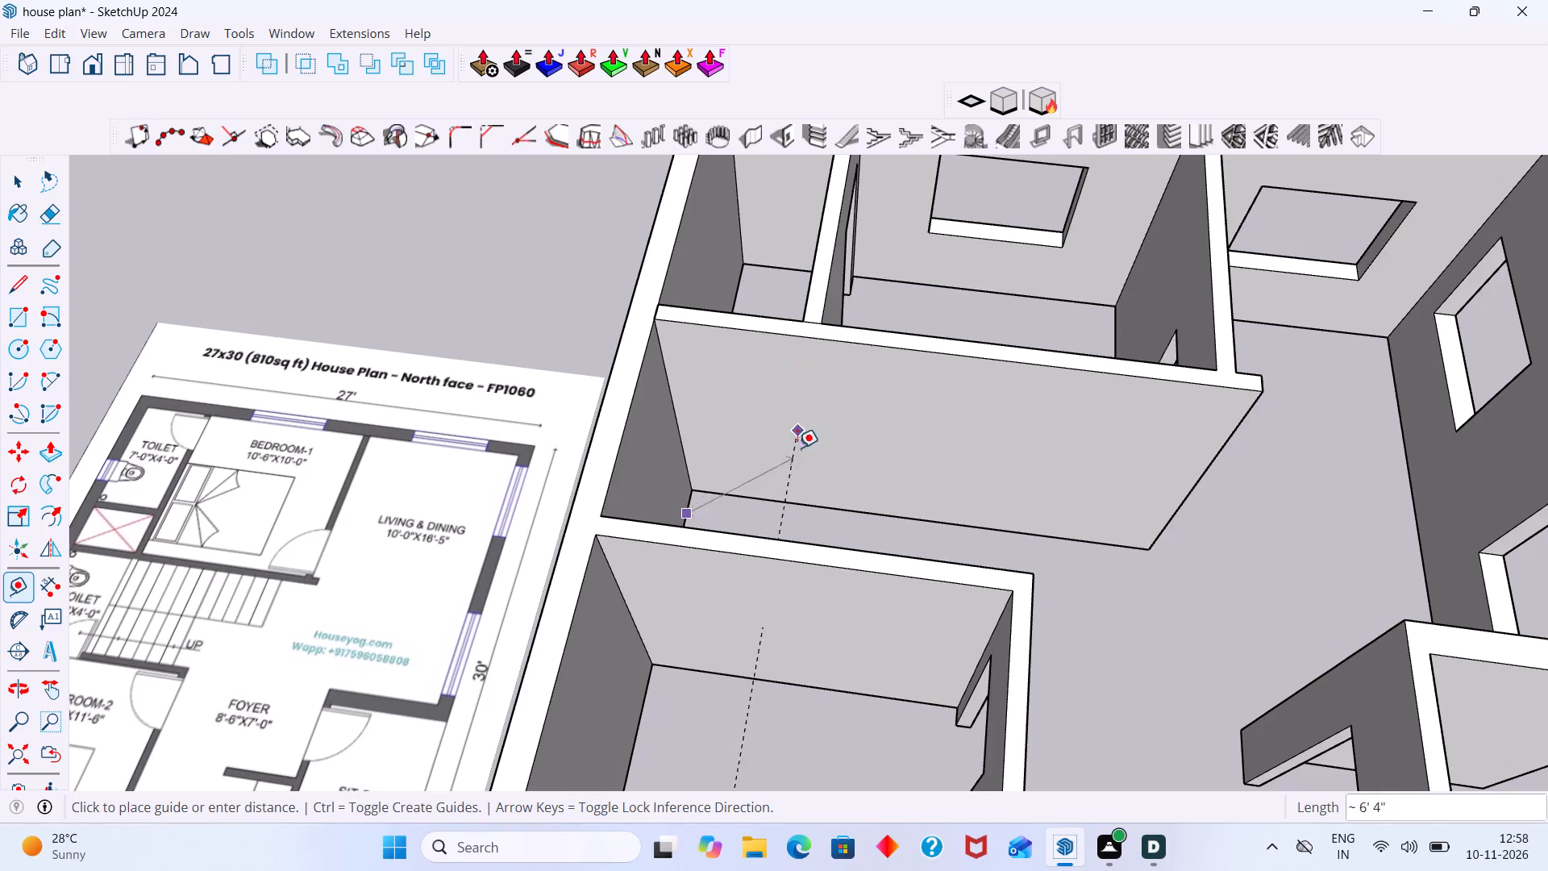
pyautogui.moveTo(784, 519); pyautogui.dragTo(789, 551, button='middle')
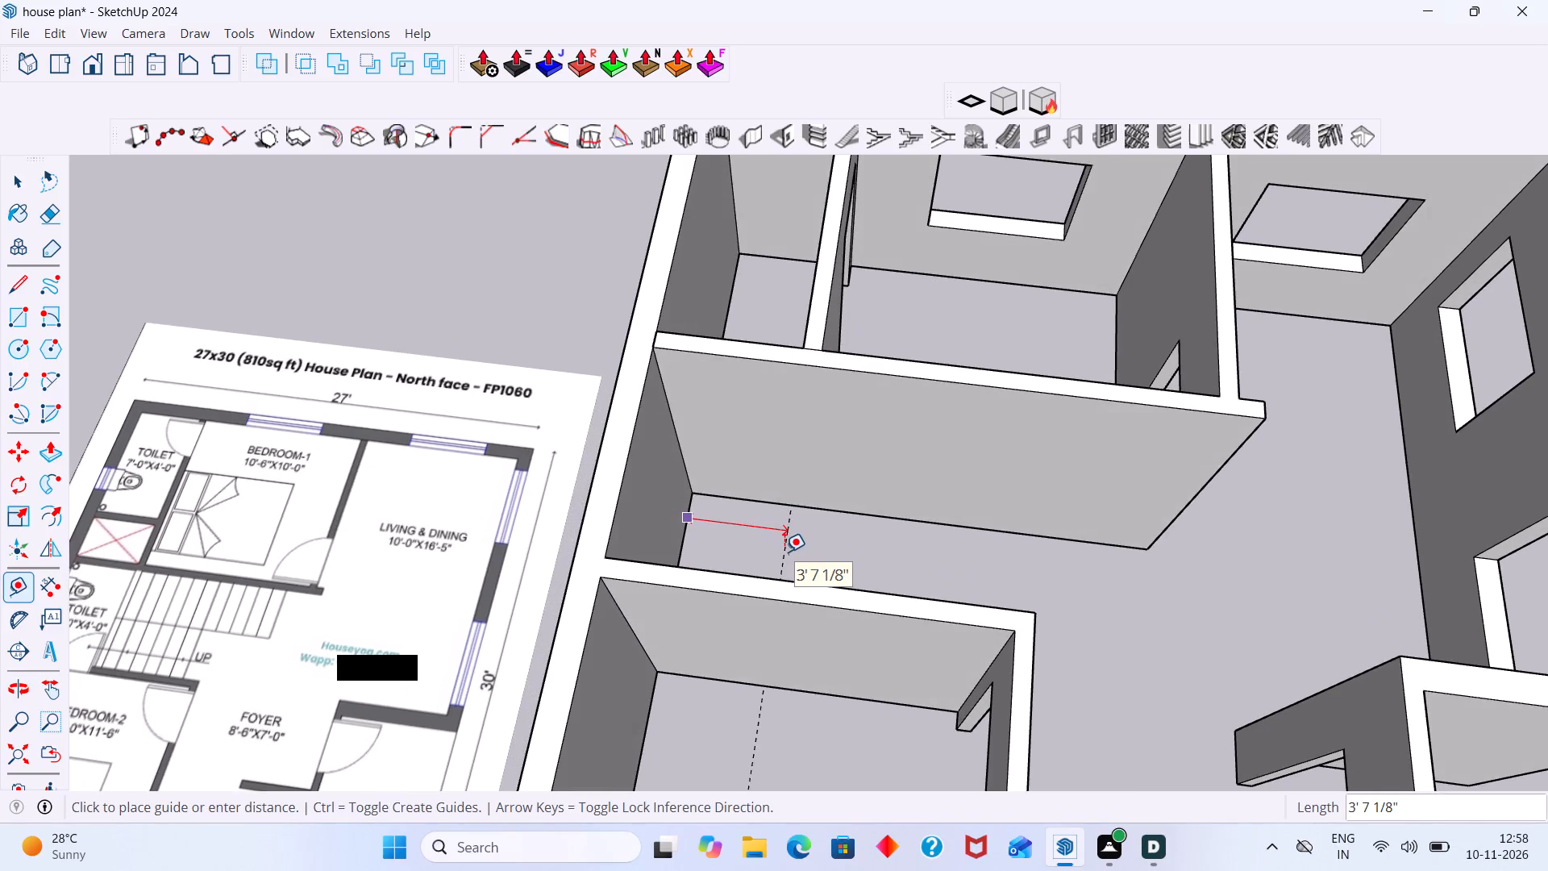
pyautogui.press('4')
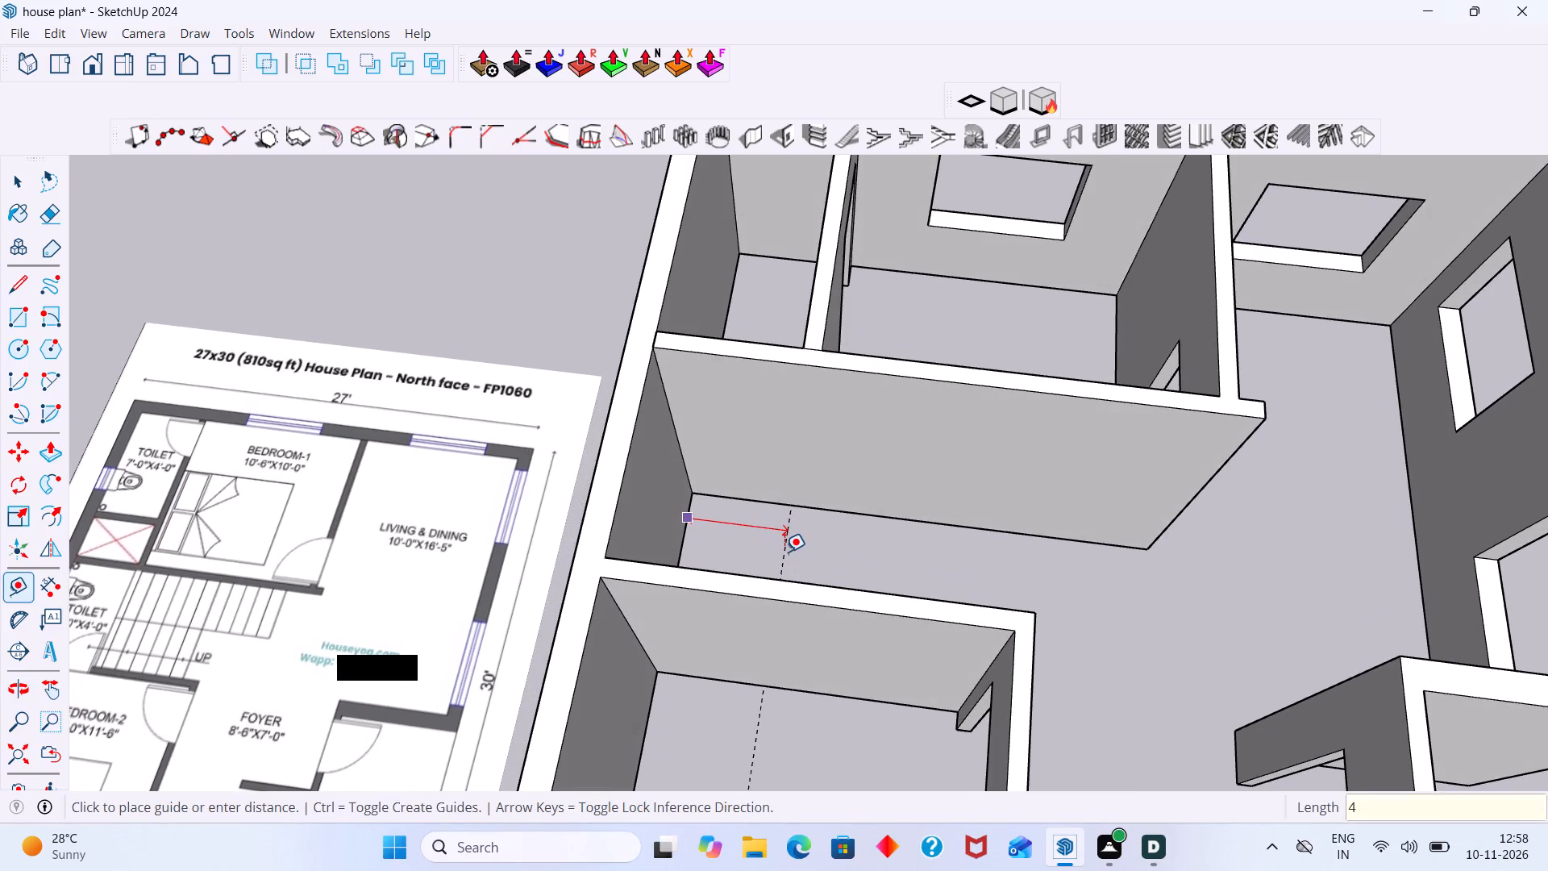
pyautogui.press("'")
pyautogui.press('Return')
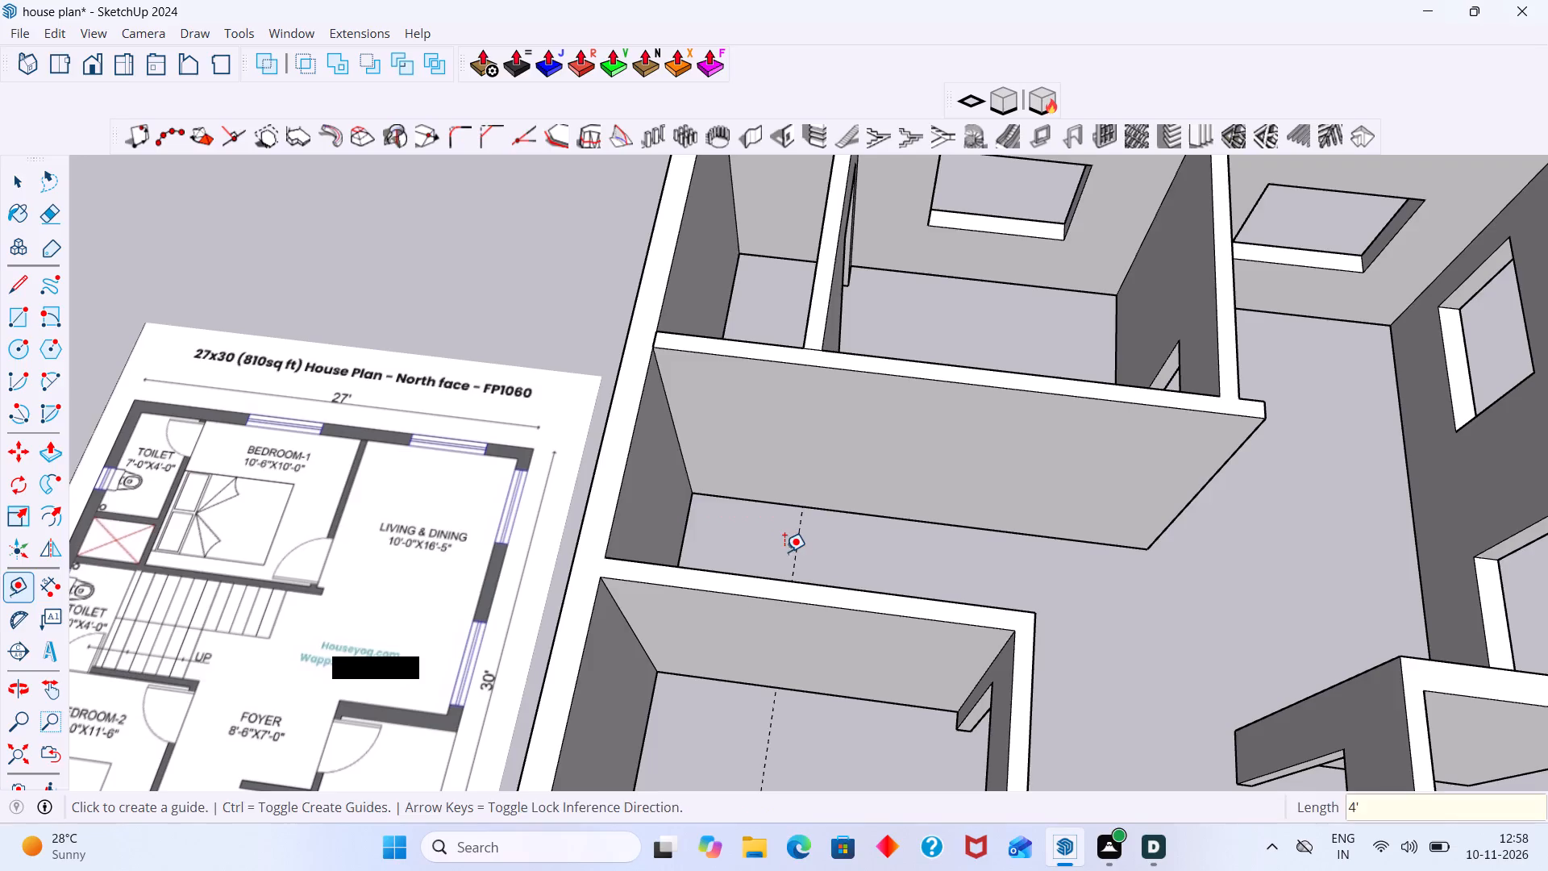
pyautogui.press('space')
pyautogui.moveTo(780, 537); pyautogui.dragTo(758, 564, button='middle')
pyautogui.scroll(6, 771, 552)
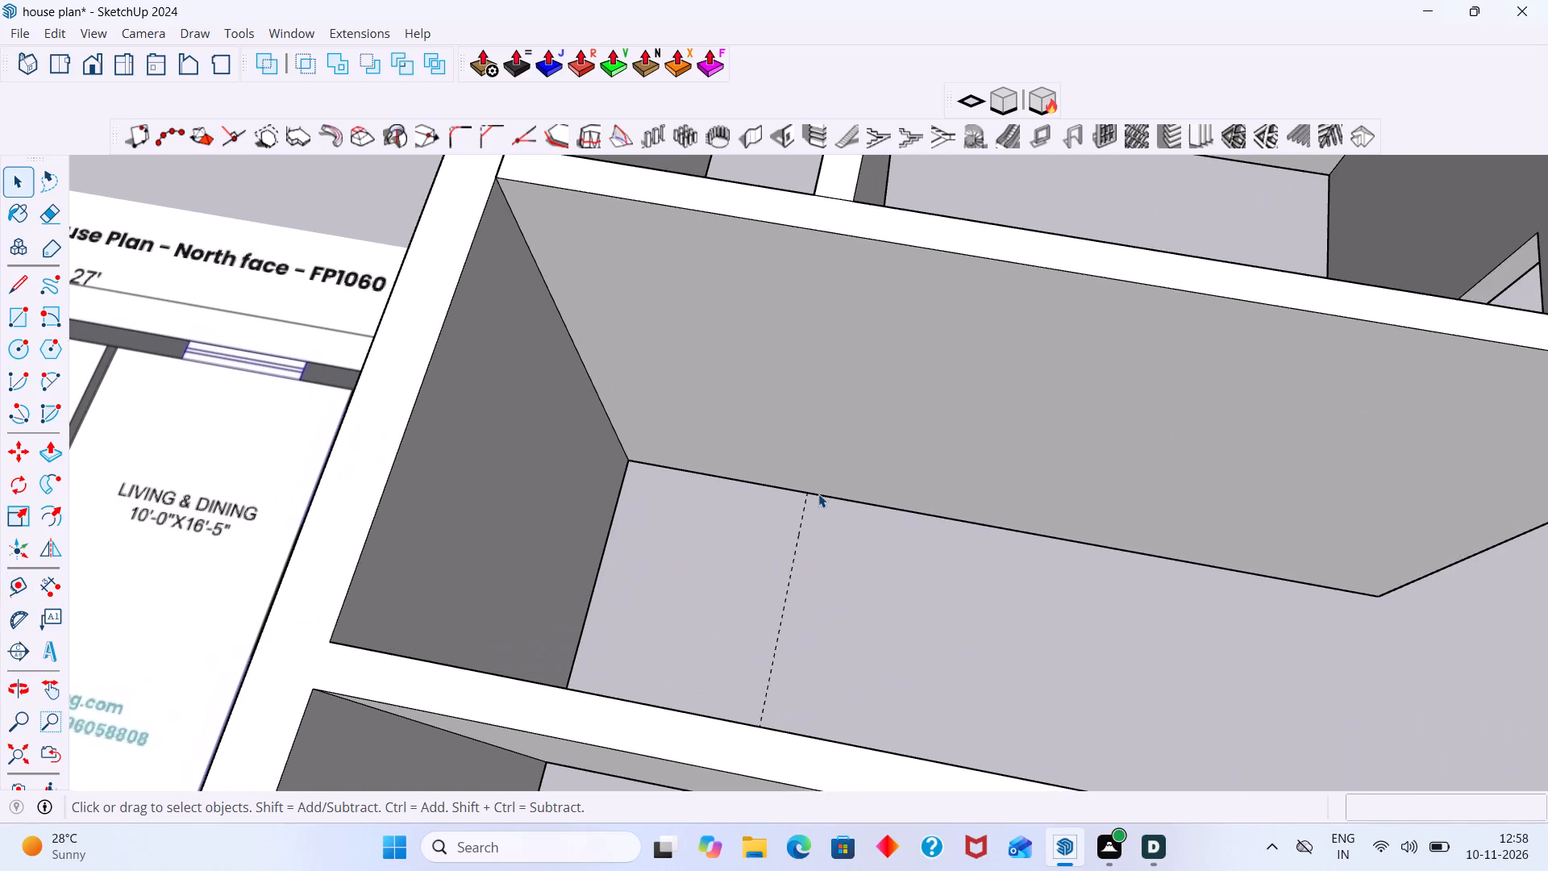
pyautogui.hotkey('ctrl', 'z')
# Measure the width of the Bedroom-1 toilet along its wall top, from the partition to the outer wall.
pyautogui.scroll(-8, 806, 493)
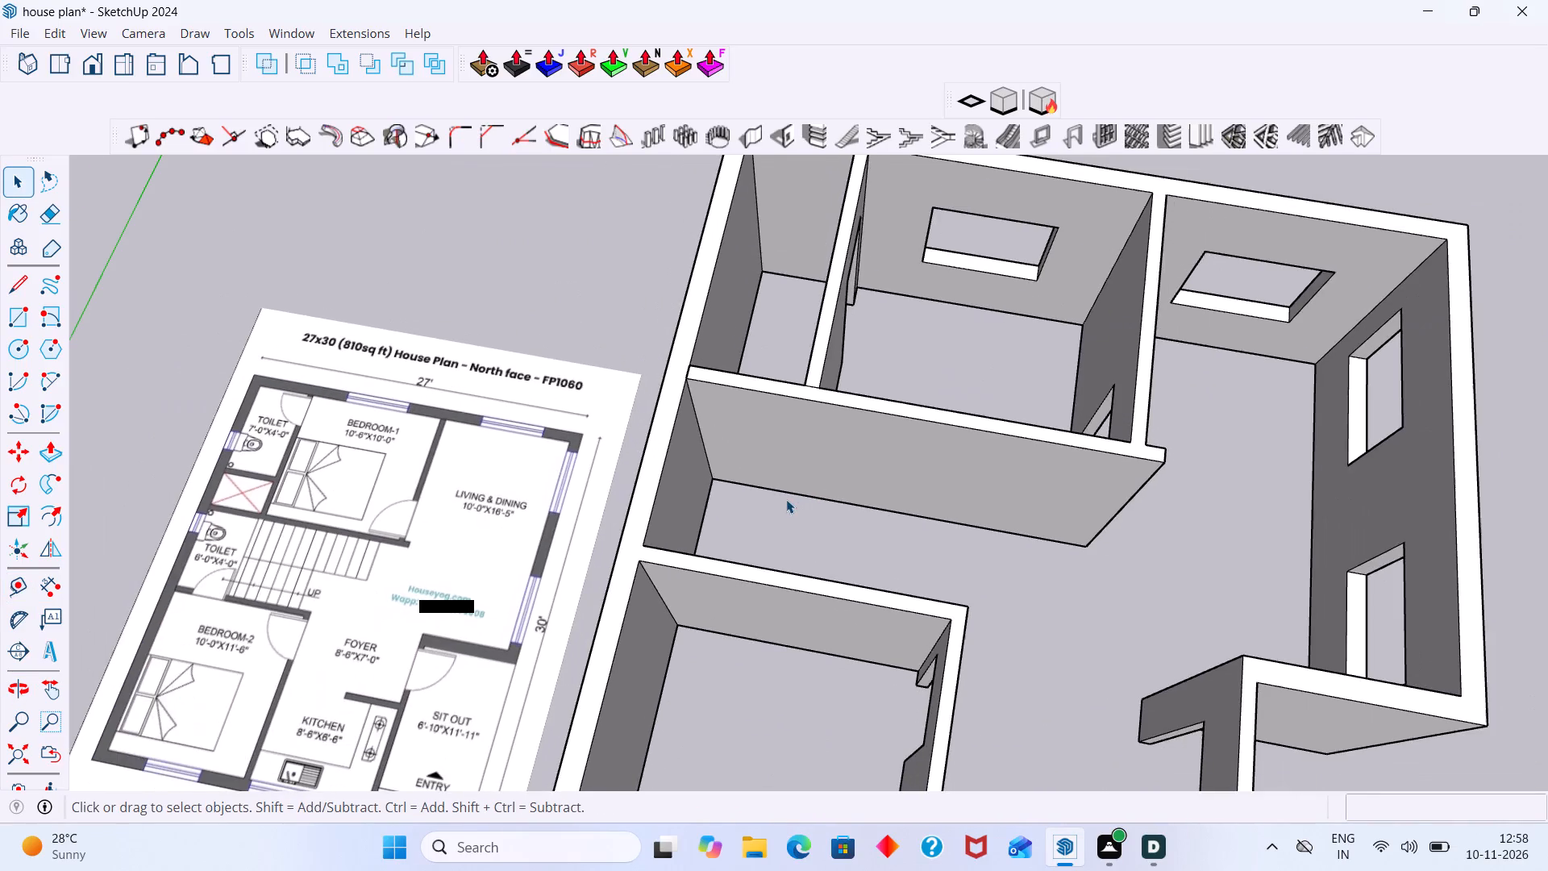
pyautogui.press('t')
pyautogui.scroll(6, 765, 359)
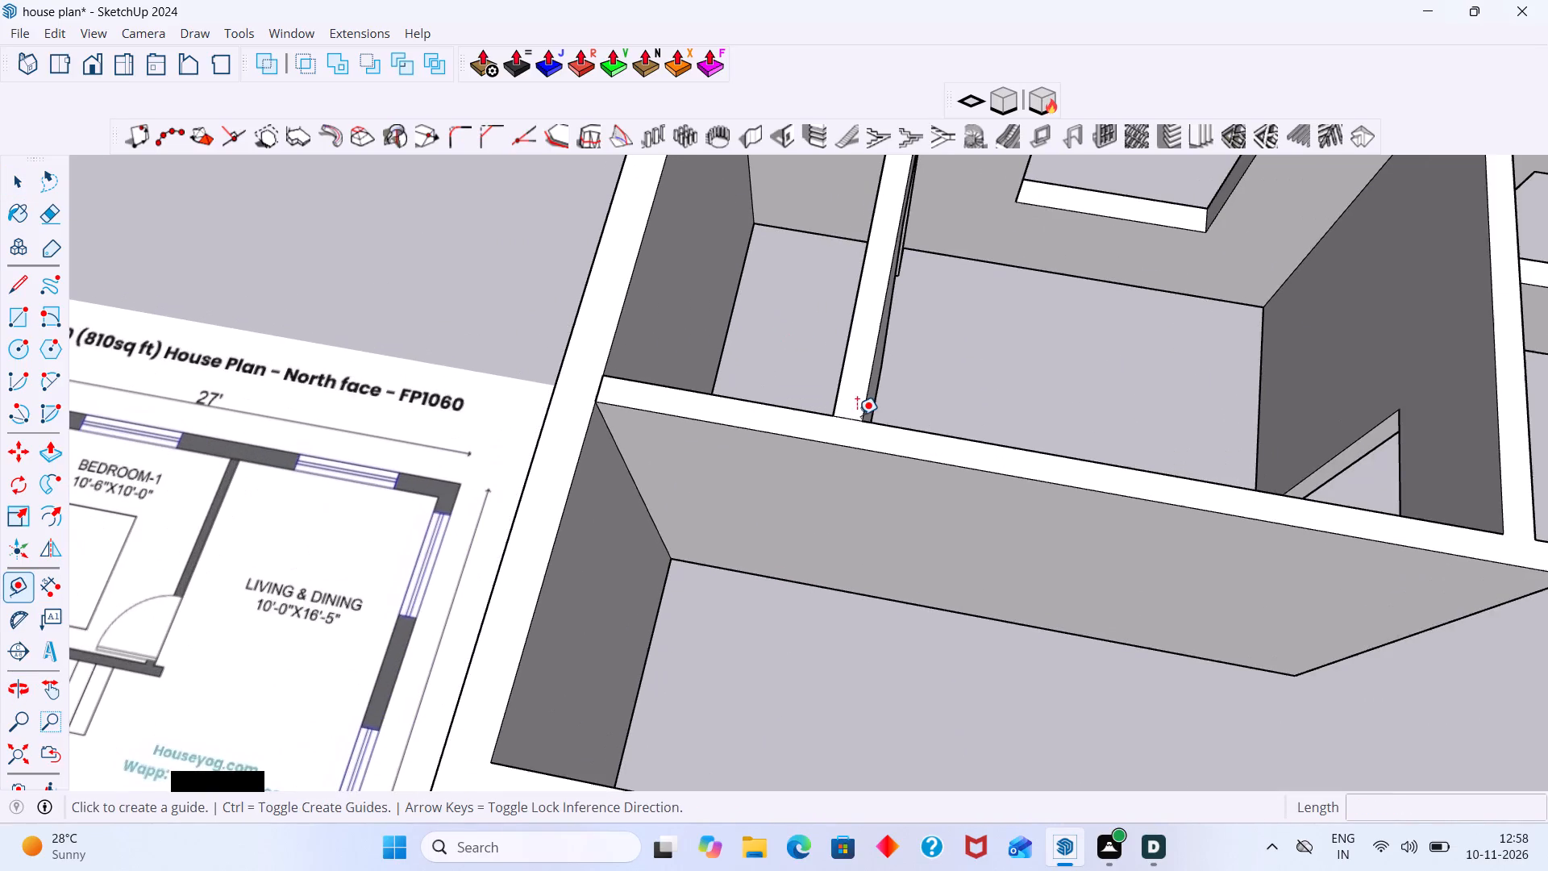
pyautogui.click(837, 419)
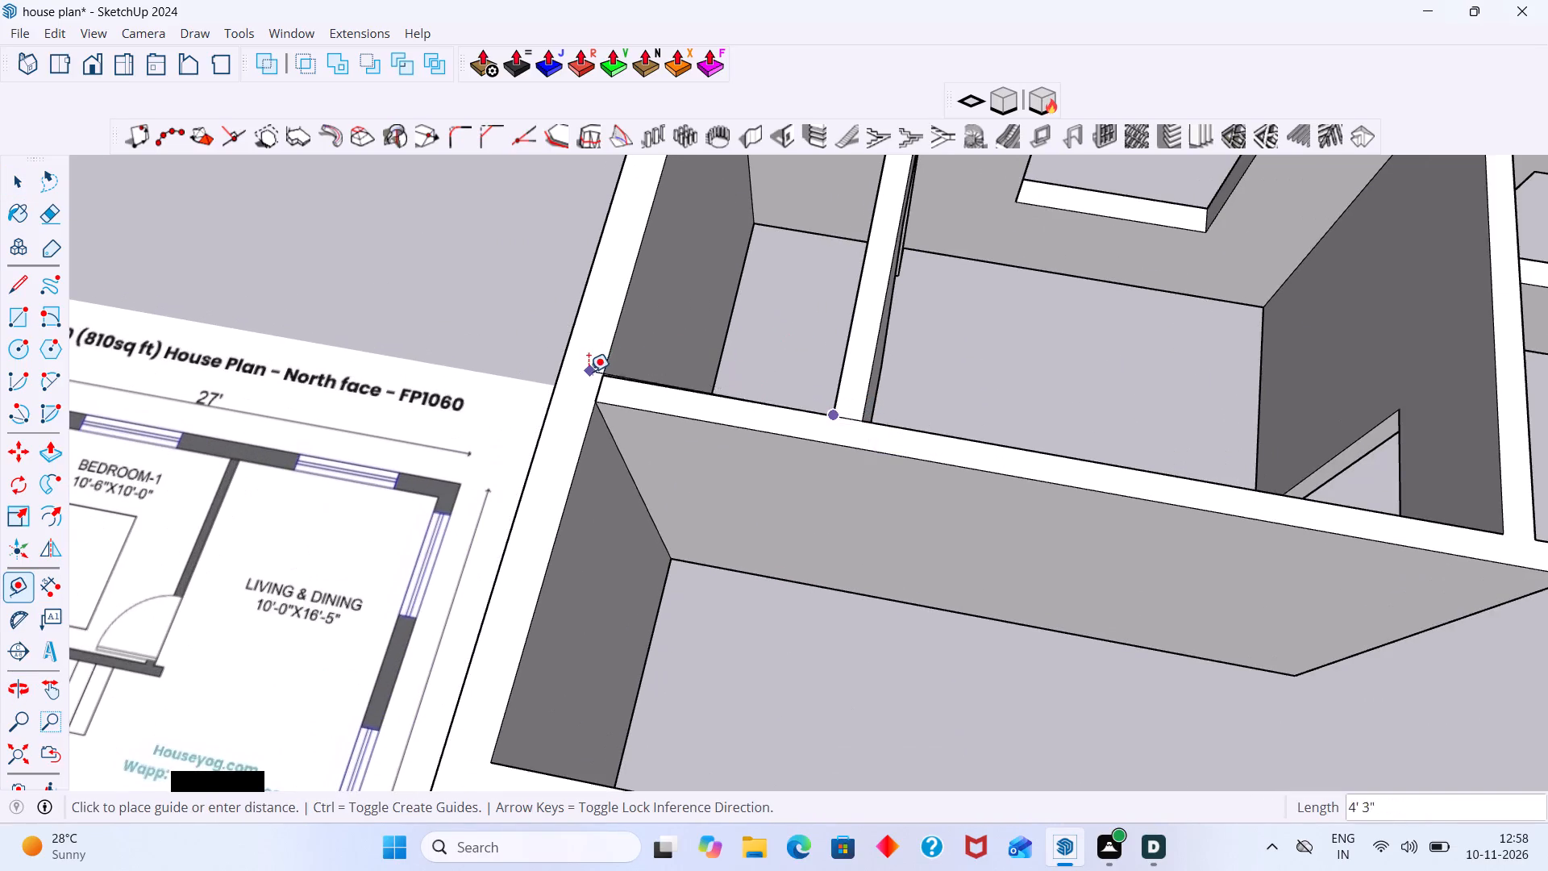
pyautogui.press('space')
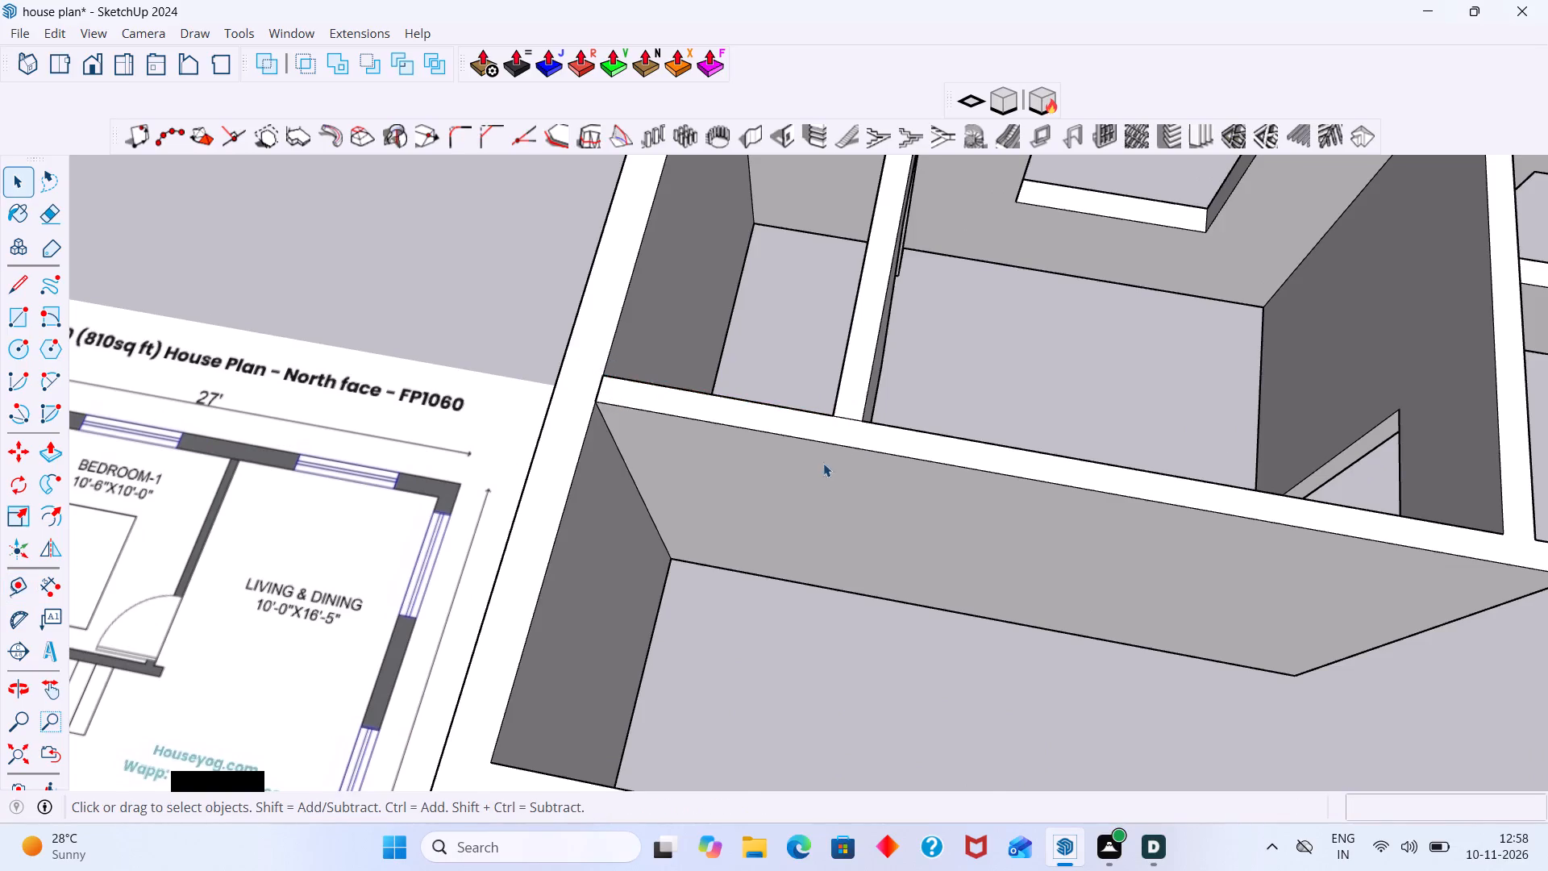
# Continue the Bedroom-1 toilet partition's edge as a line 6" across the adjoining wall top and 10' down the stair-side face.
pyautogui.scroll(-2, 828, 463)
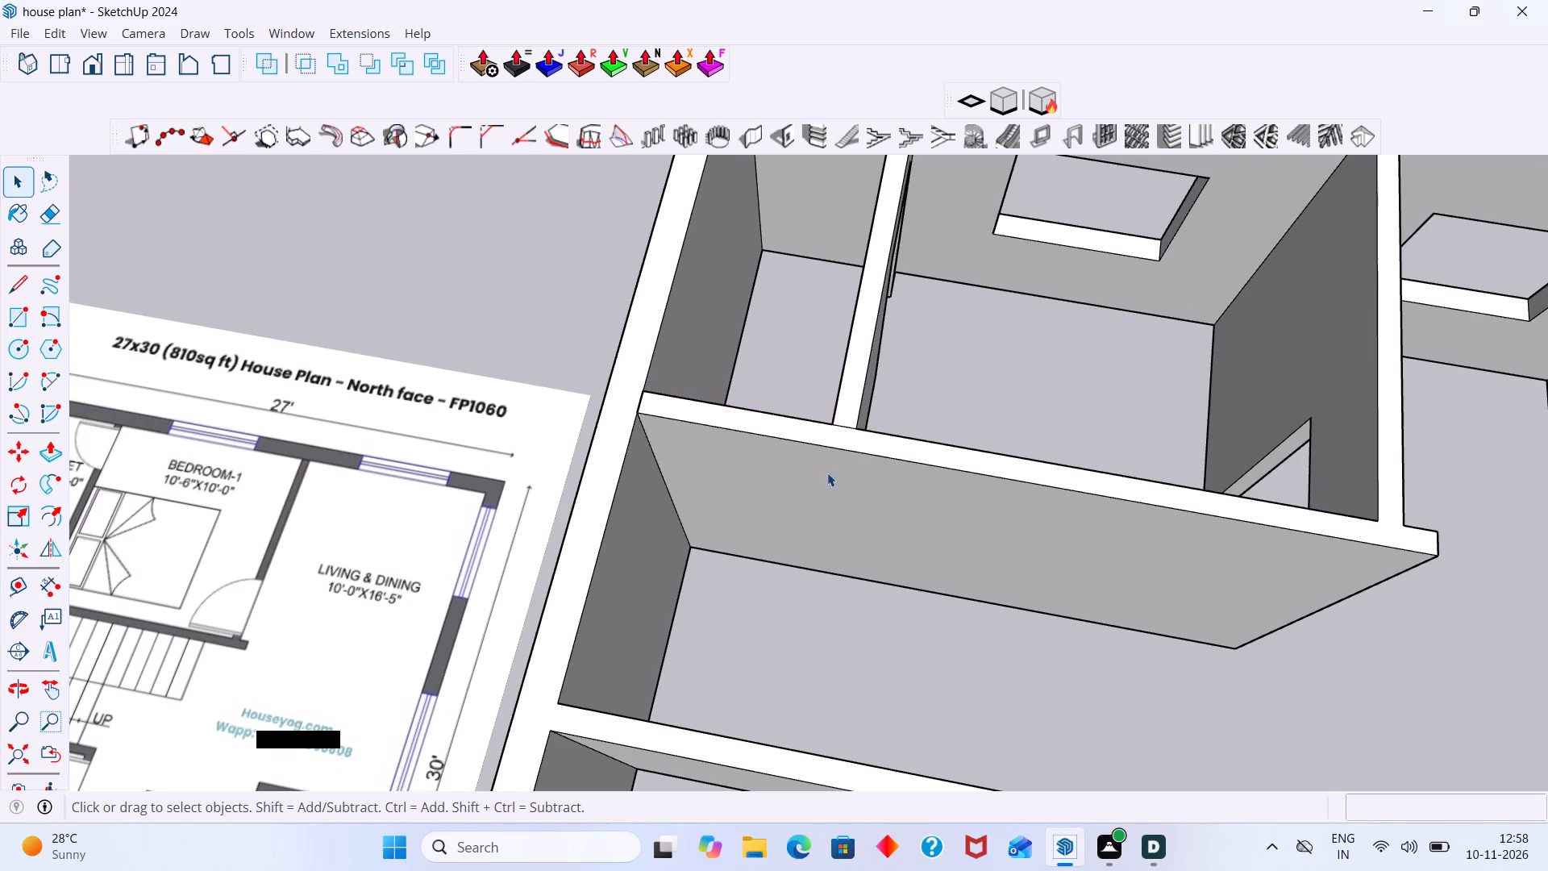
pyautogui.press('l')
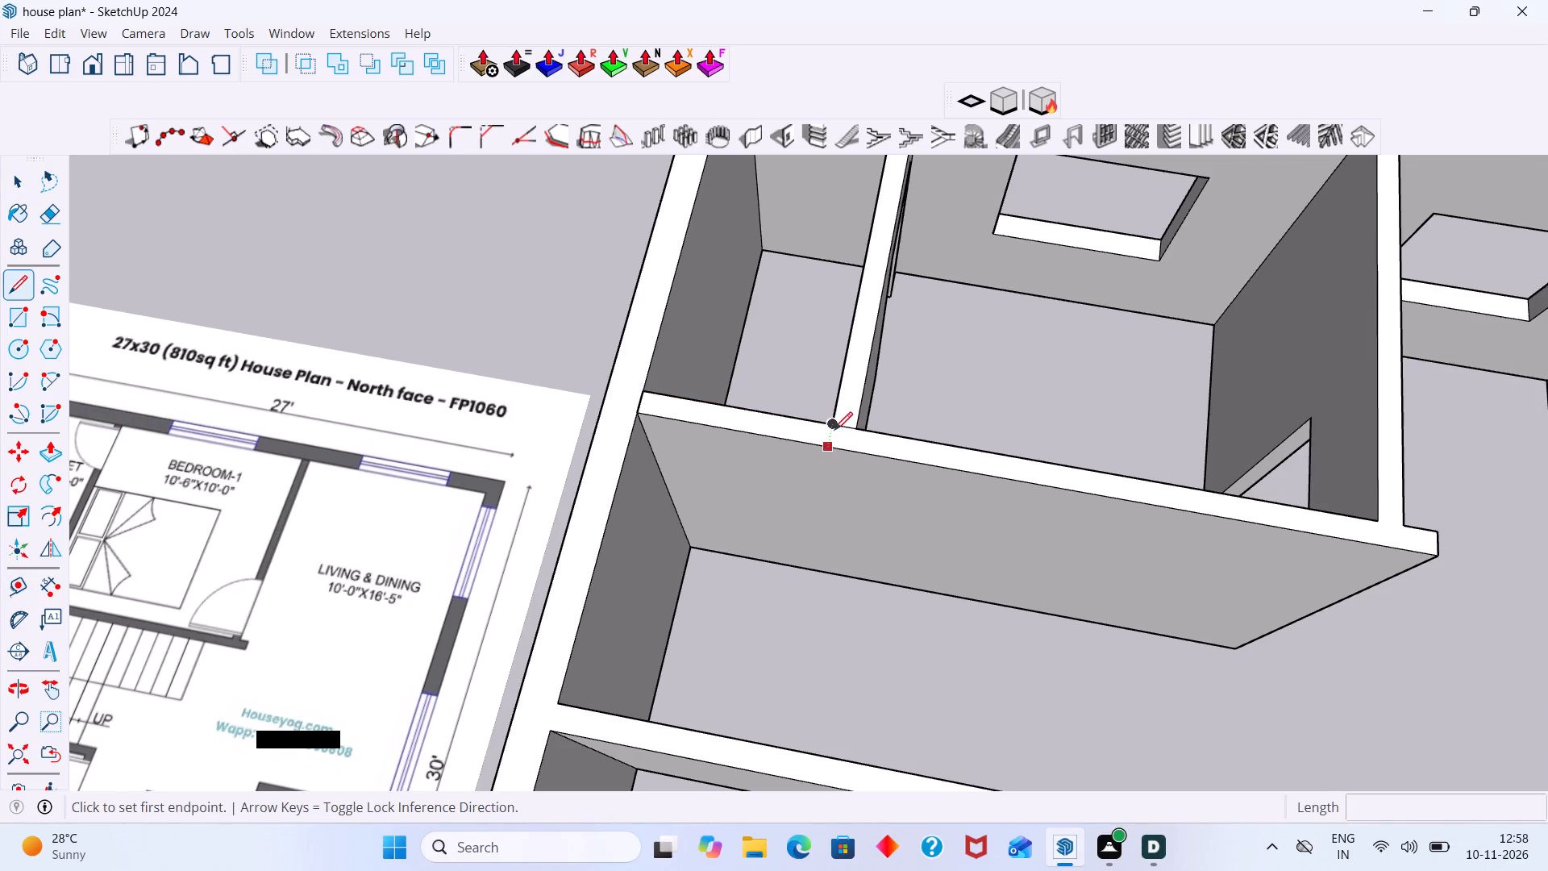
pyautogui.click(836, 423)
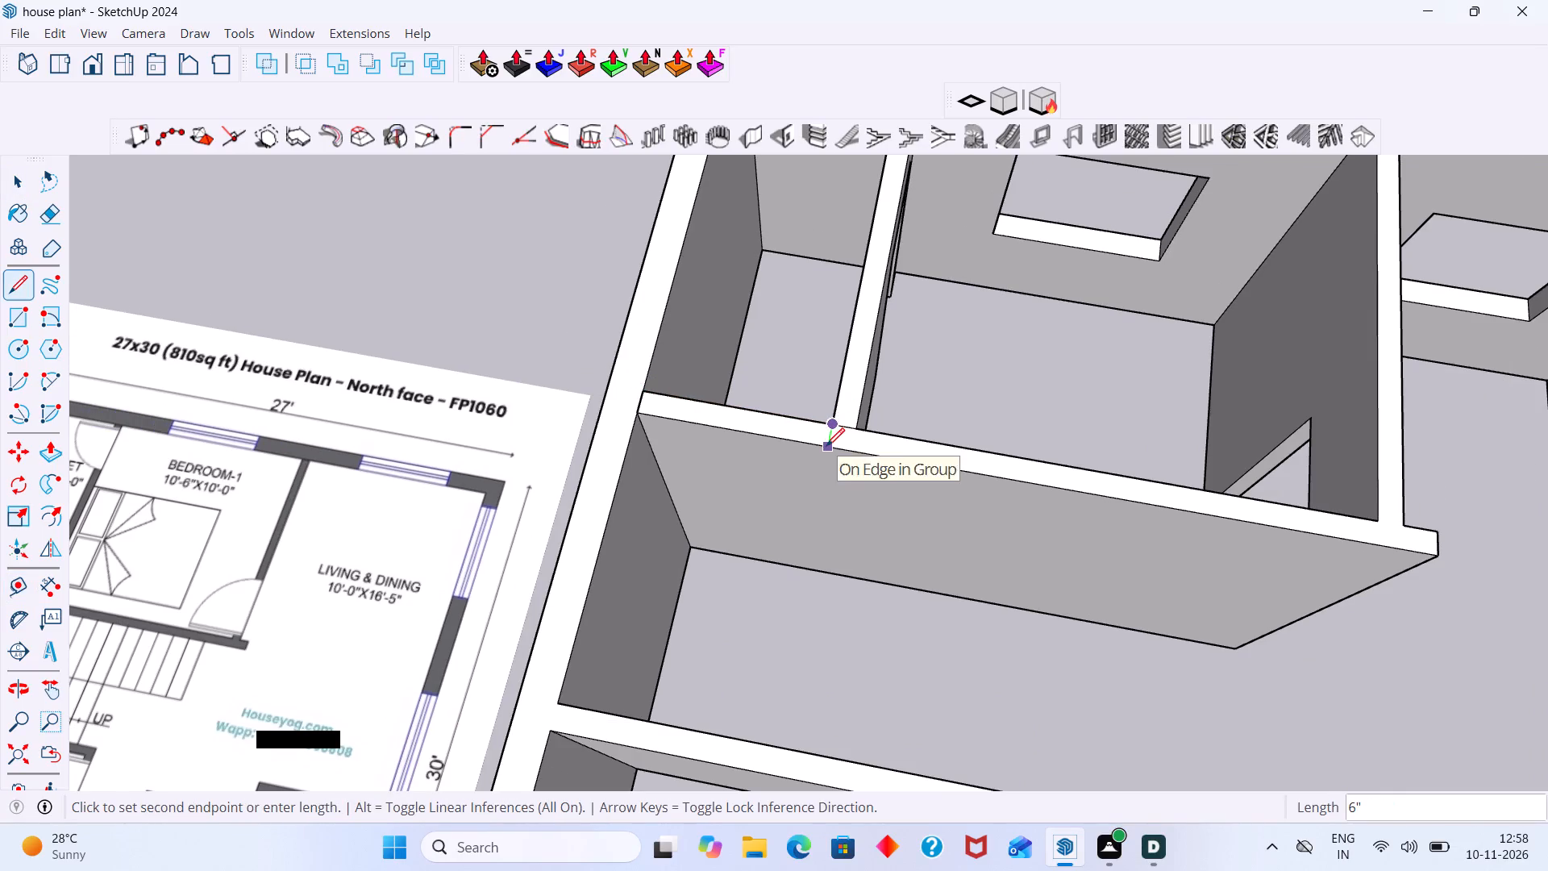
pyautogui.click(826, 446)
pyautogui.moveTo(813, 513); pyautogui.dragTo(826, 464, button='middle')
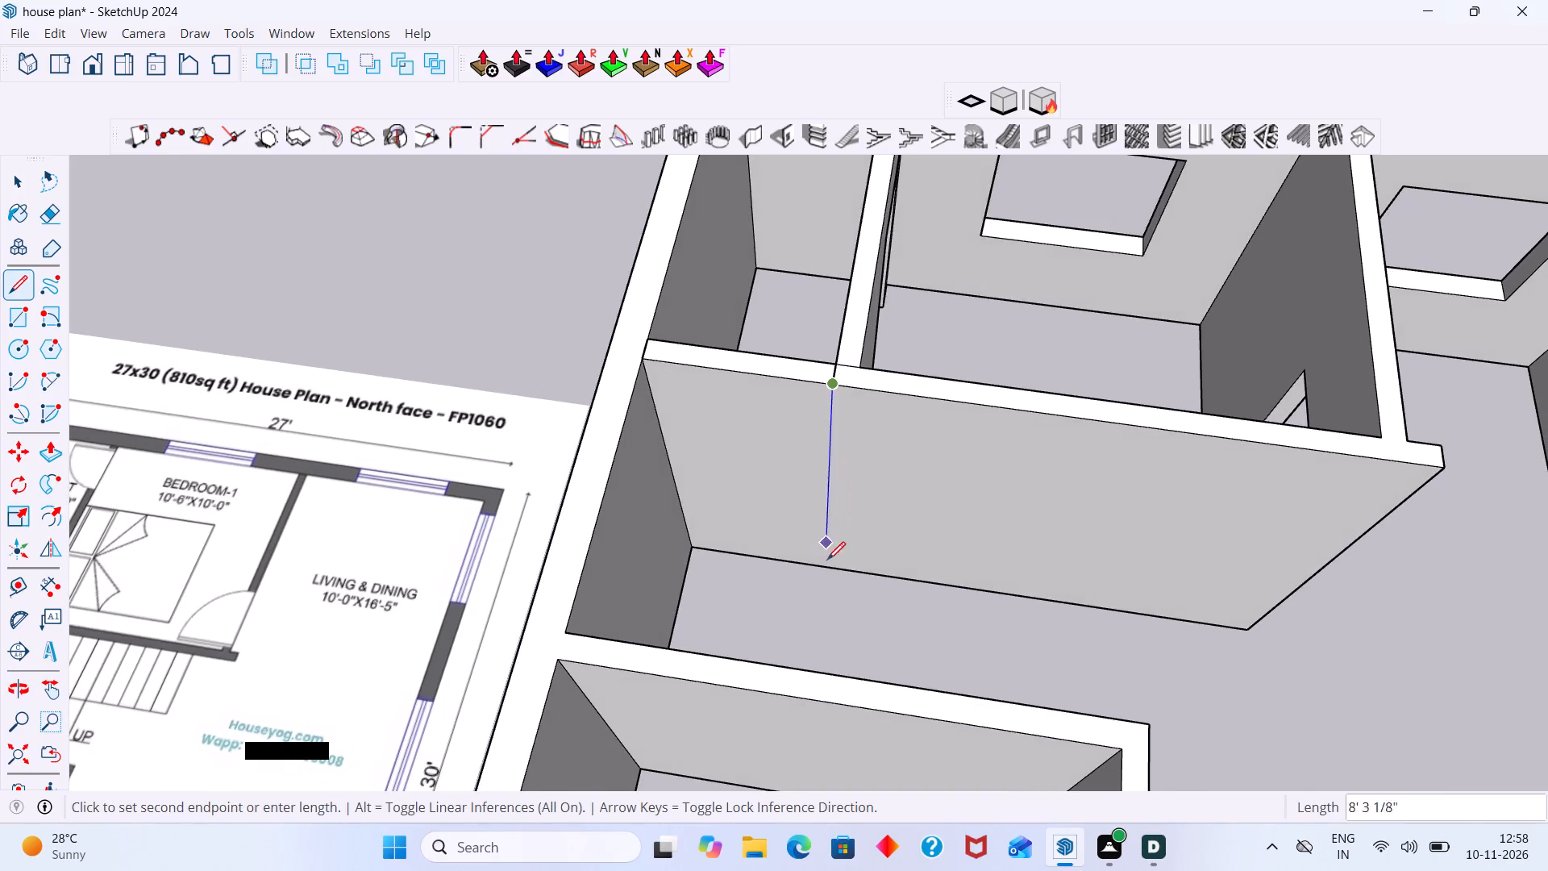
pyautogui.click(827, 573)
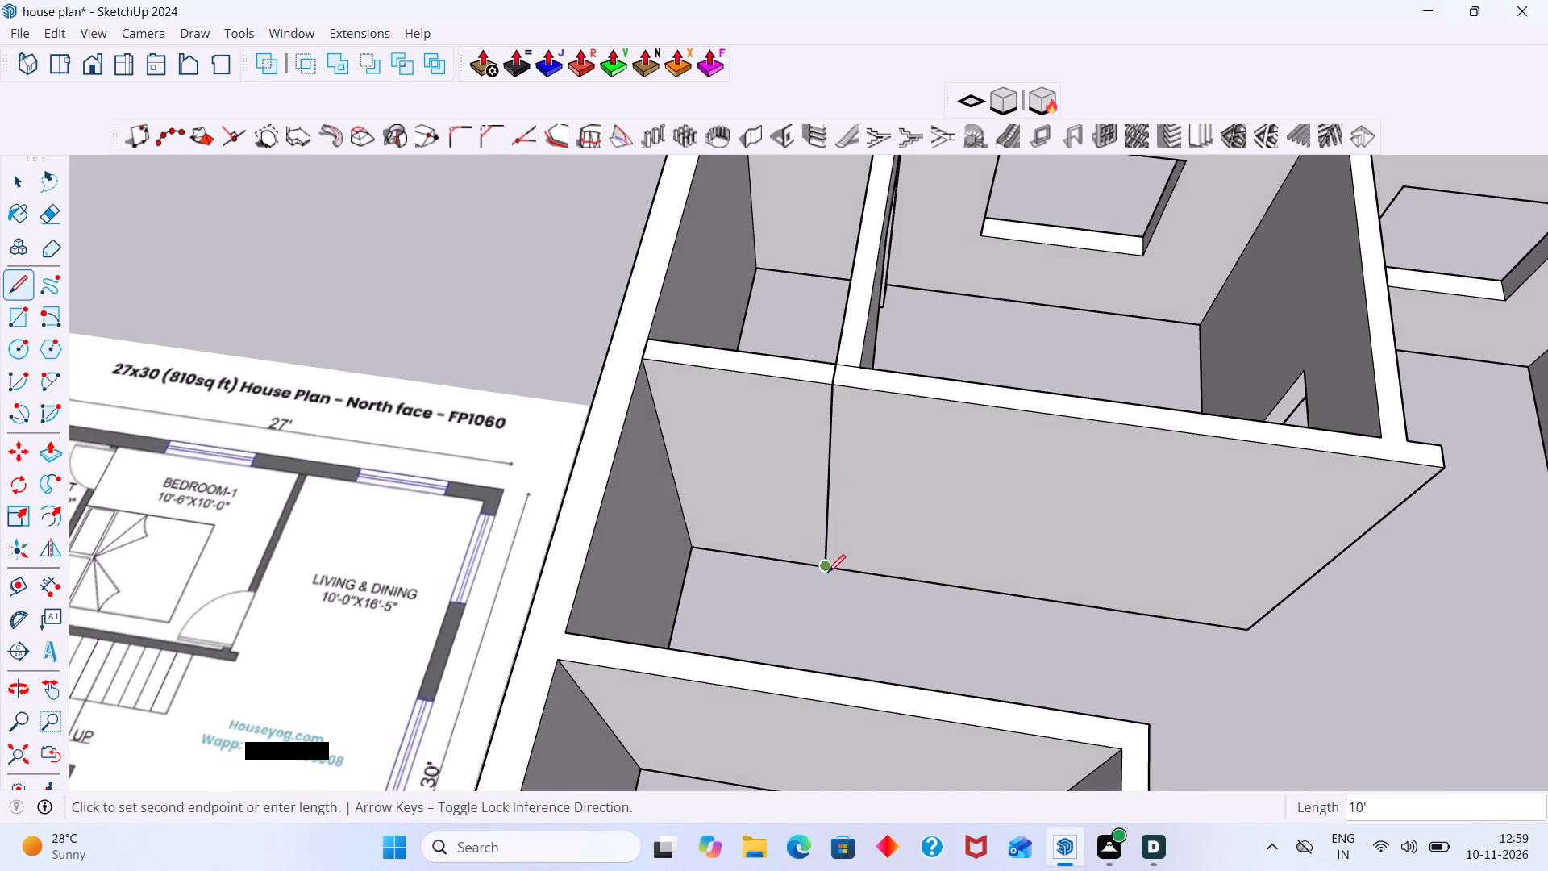
# Measure along the wall base from the foot of the vertical line to the outer wall's inner corner.
pyautogui.press('t')
pyautogui.click(823, 567)
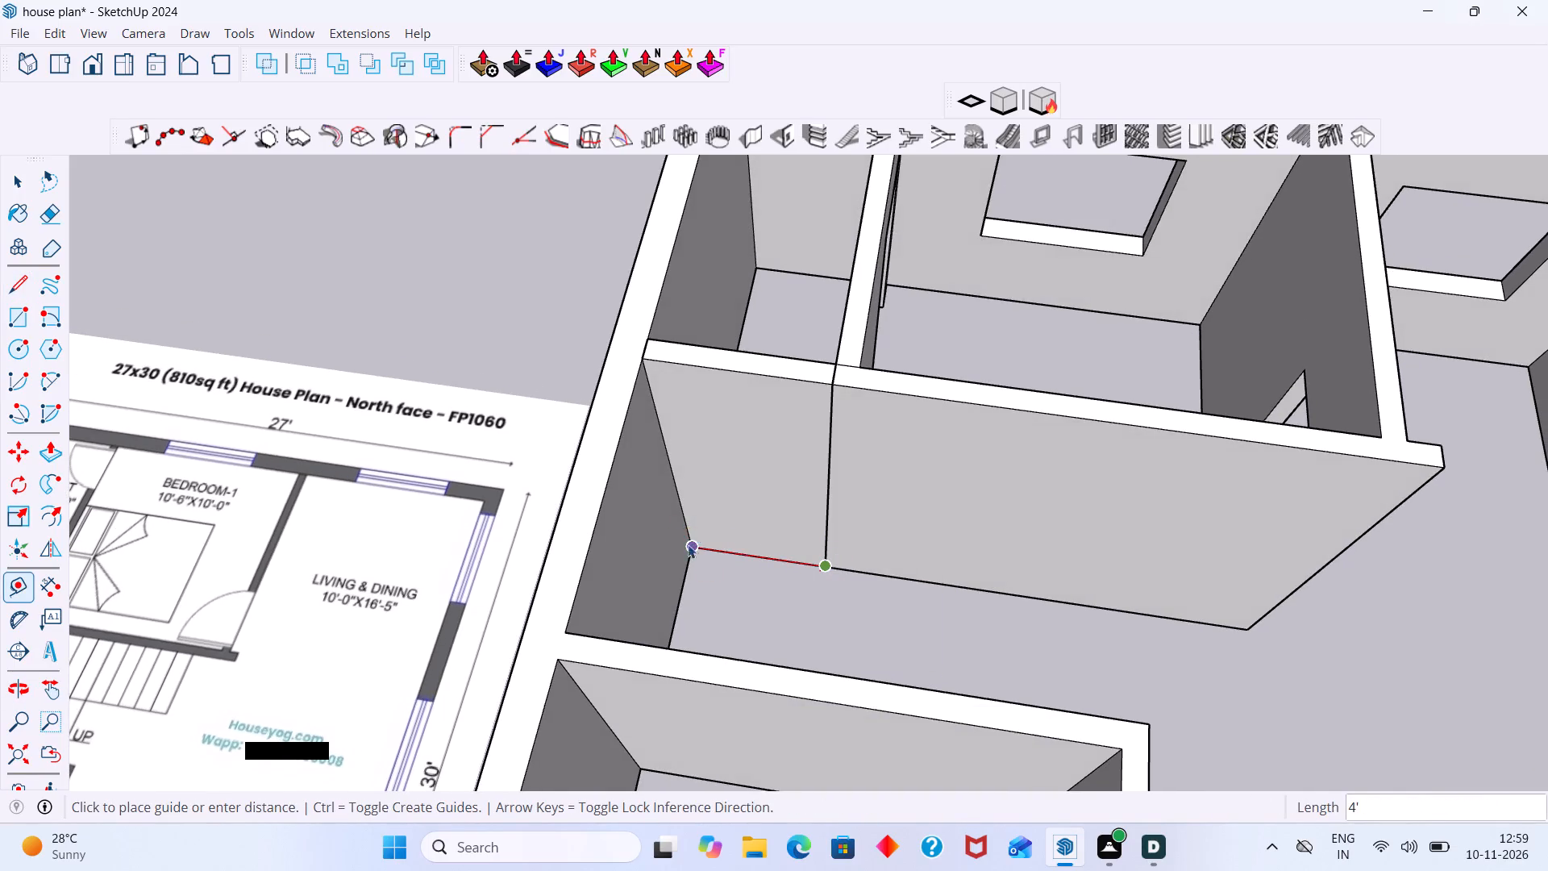
pyautogui.press('space')
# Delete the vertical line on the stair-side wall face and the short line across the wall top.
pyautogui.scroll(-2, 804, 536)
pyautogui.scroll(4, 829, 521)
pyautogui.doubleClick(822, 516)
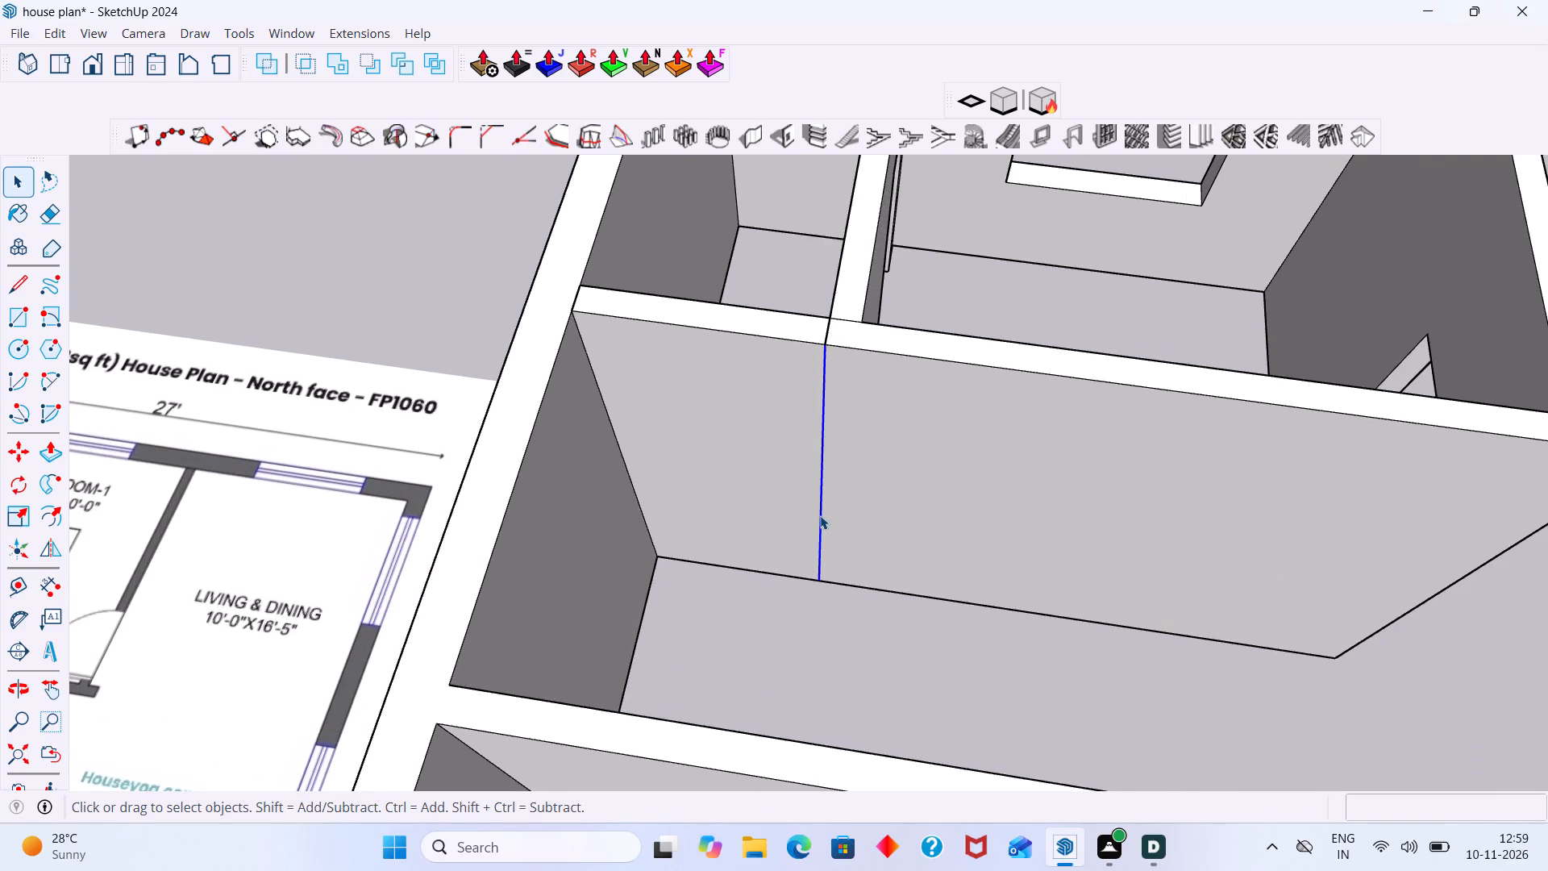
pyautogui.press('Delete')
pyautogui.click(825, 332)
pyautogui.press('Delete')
# Inside the wall group, draw a line from the toilet partition's corner 6" across the wall top and 10' down the stair-side face.
pyautogui.tripleClick(838, 397)
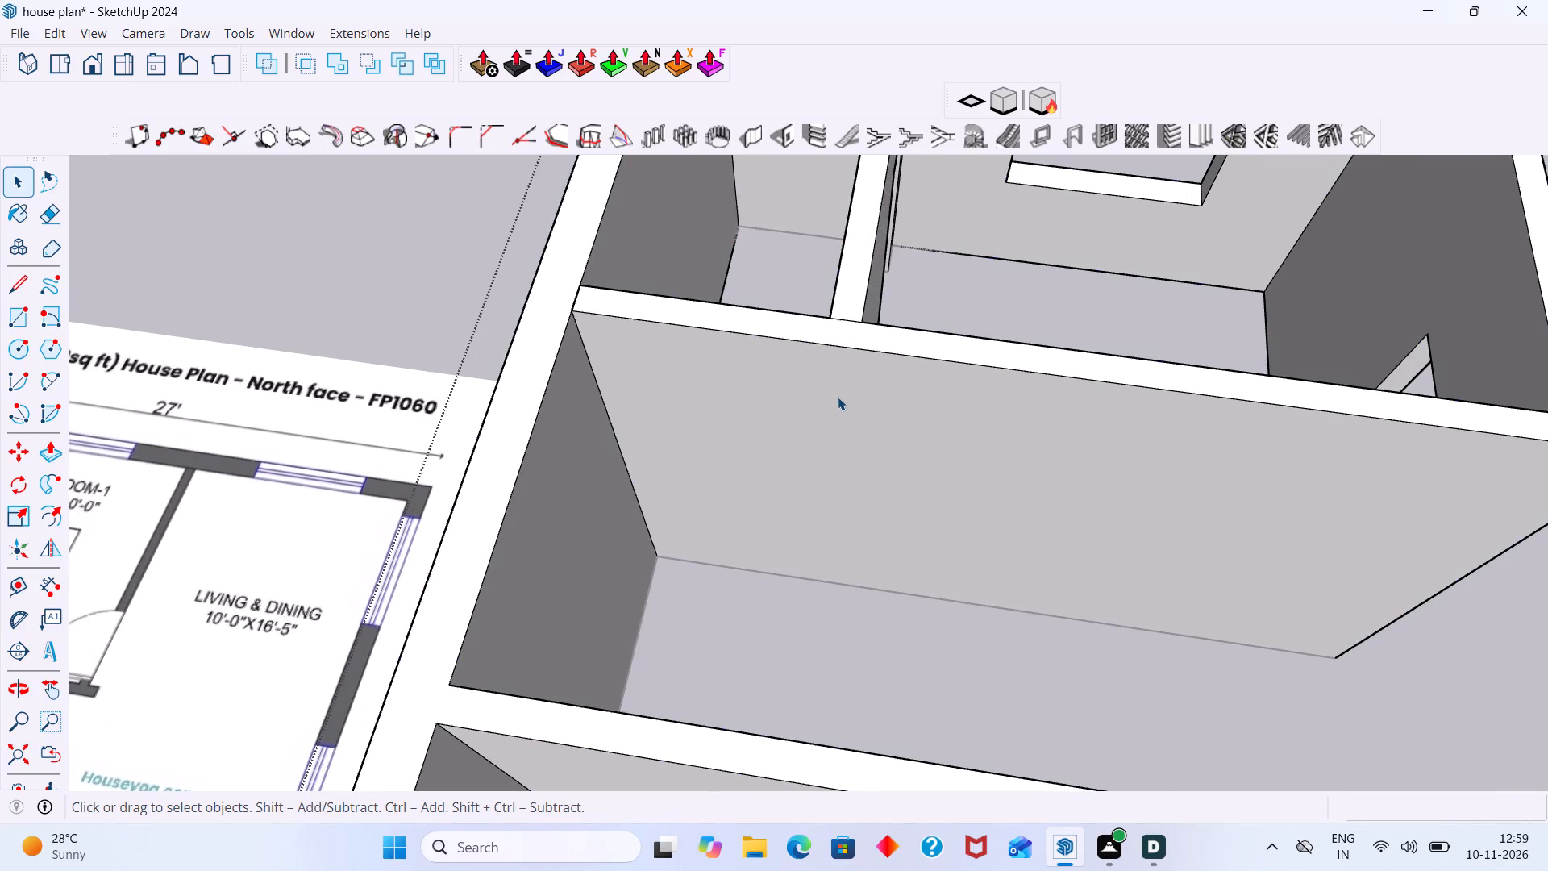
pyautogui.tripleClick(835, 400)
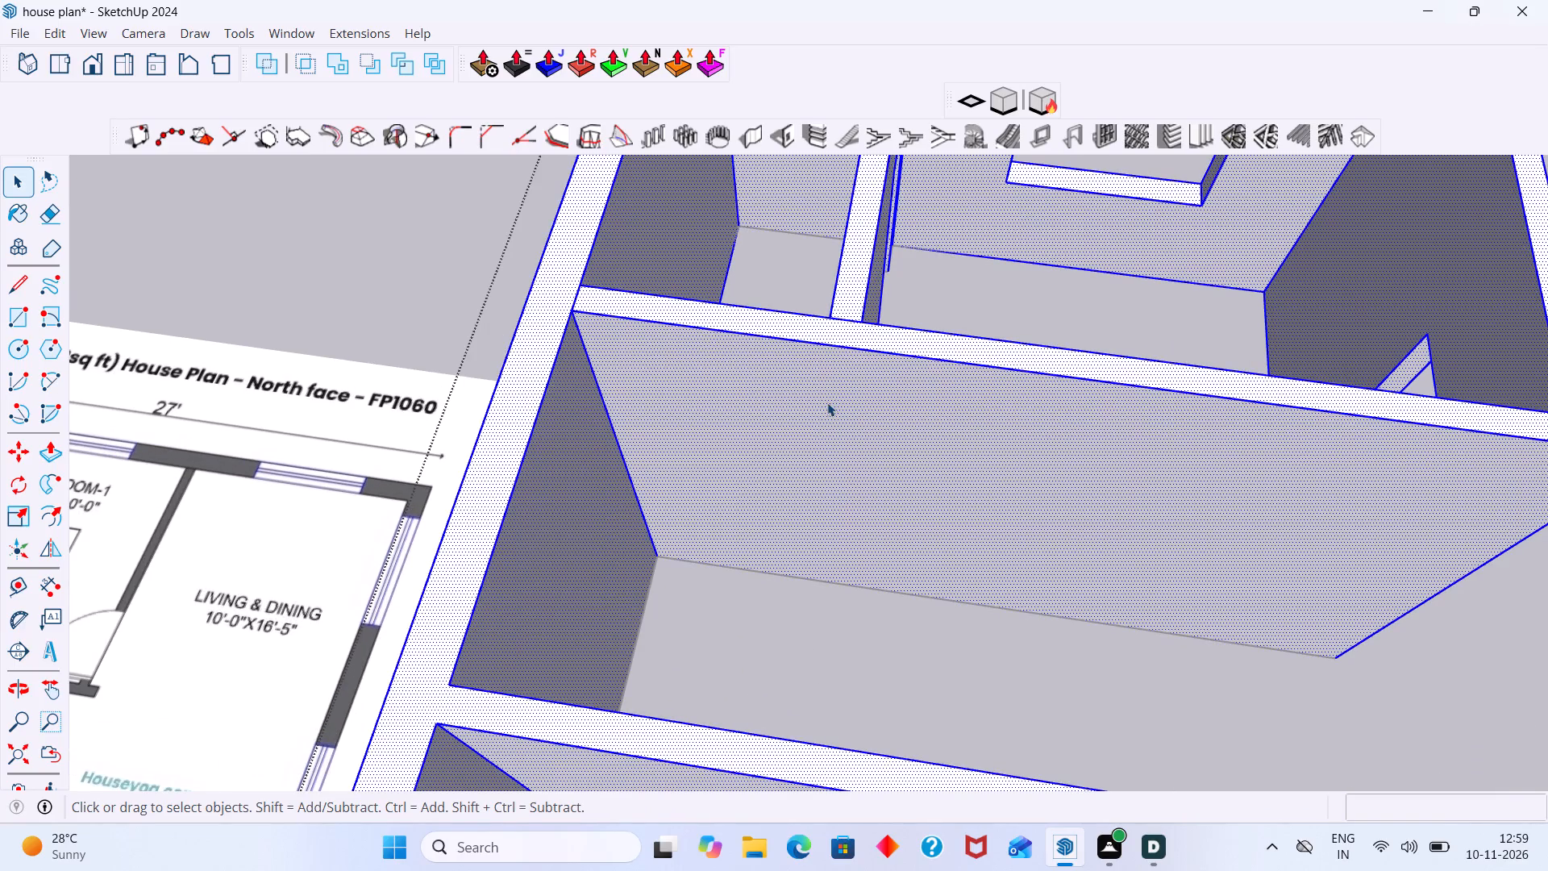
pyautogui.click(826, 404)
pyautogui.click(855, 326)
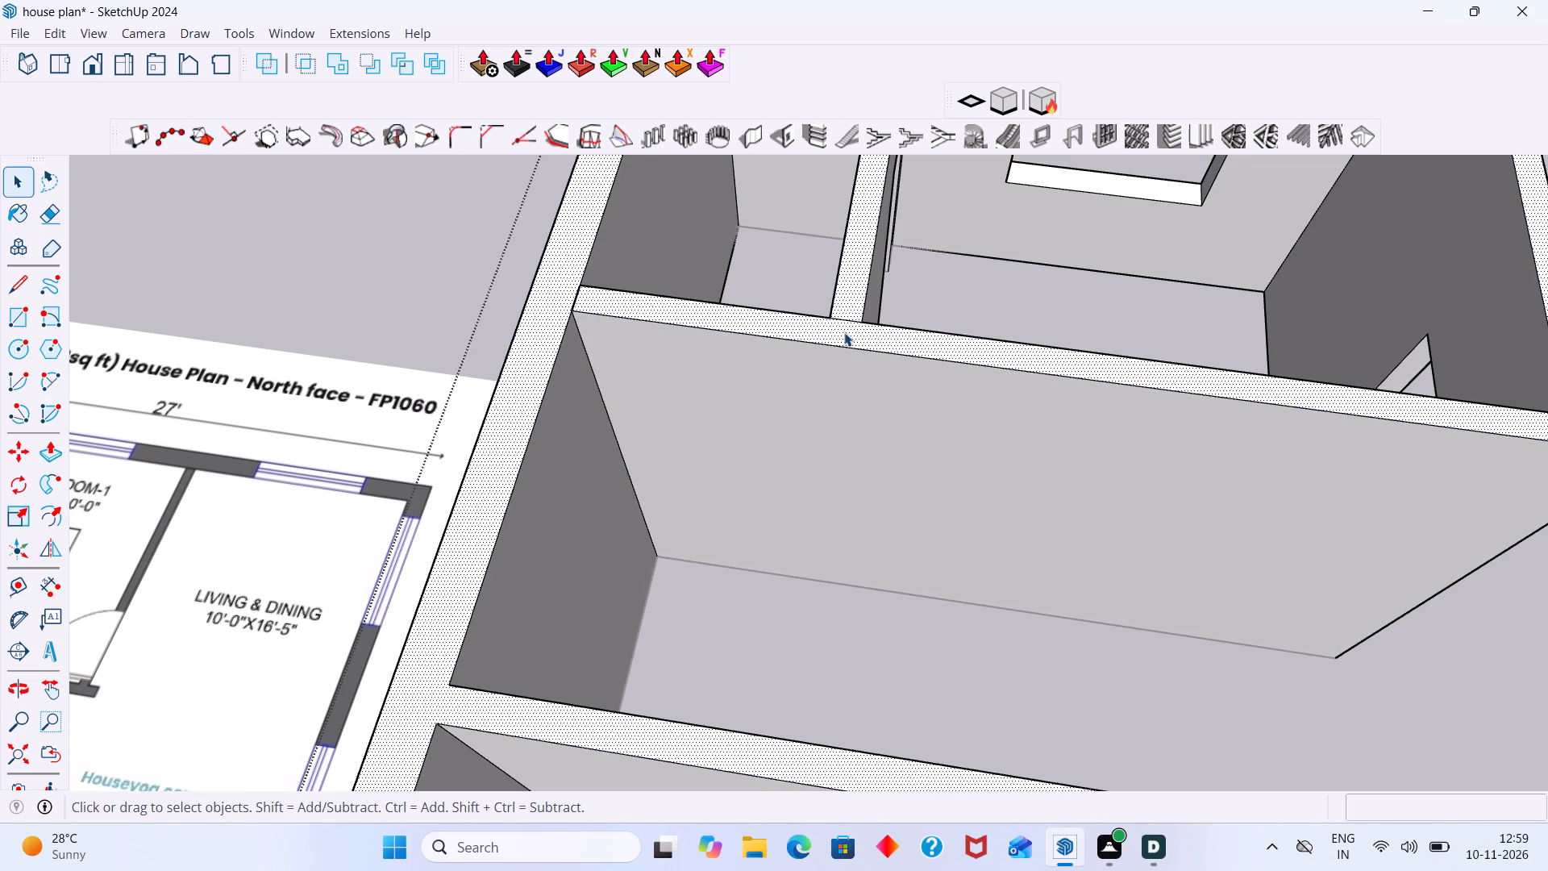
pyautogui.press('l')
pyautogui.click(834, 316)
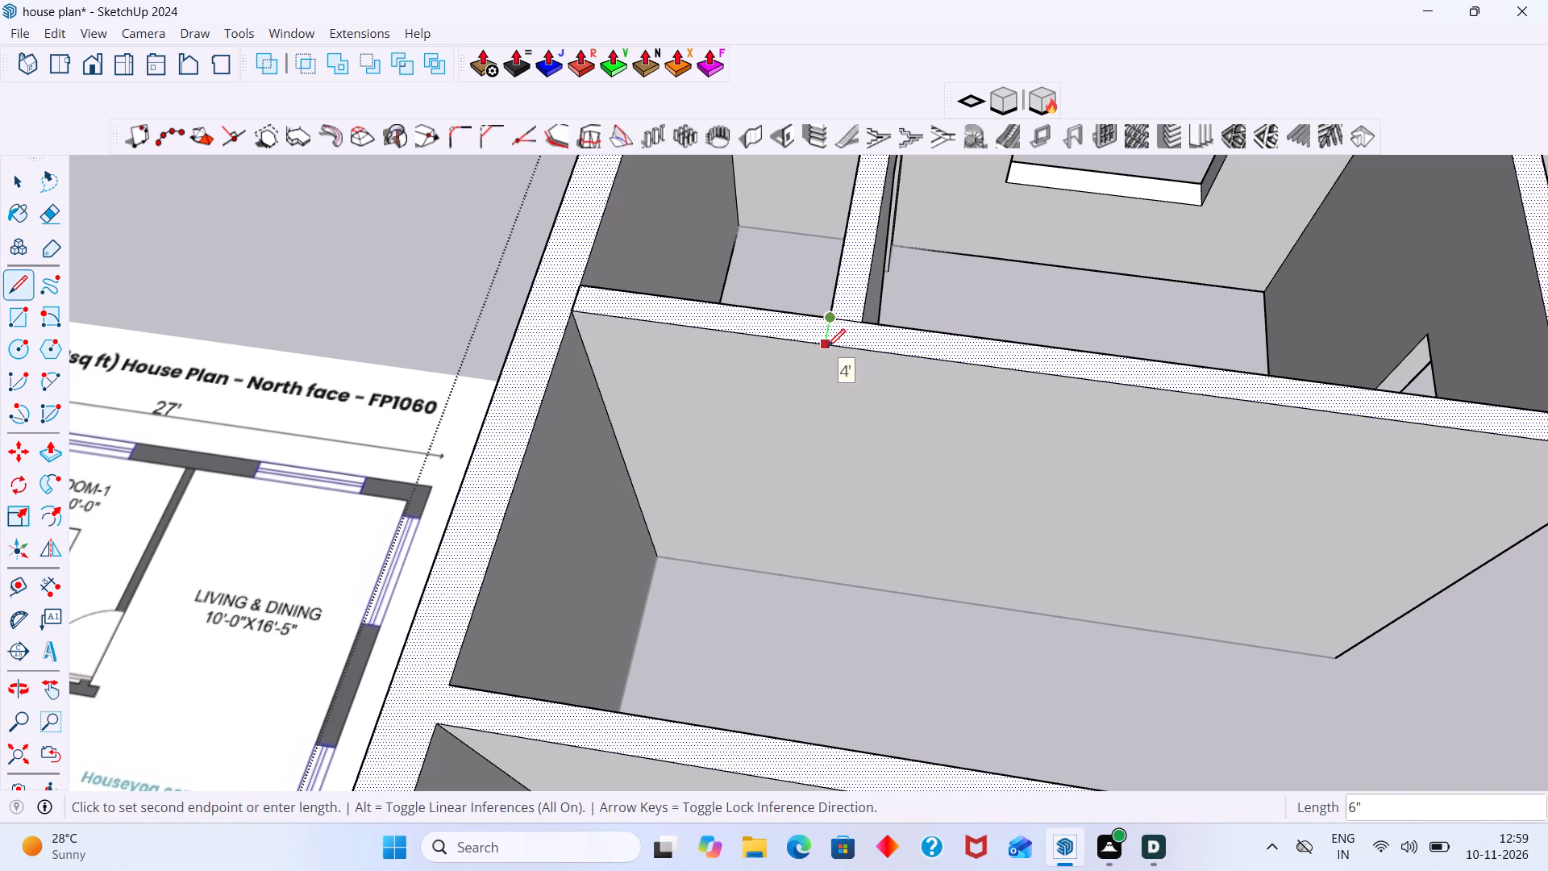
pyautogui.click(827, 347)
pyautogui.press('space')
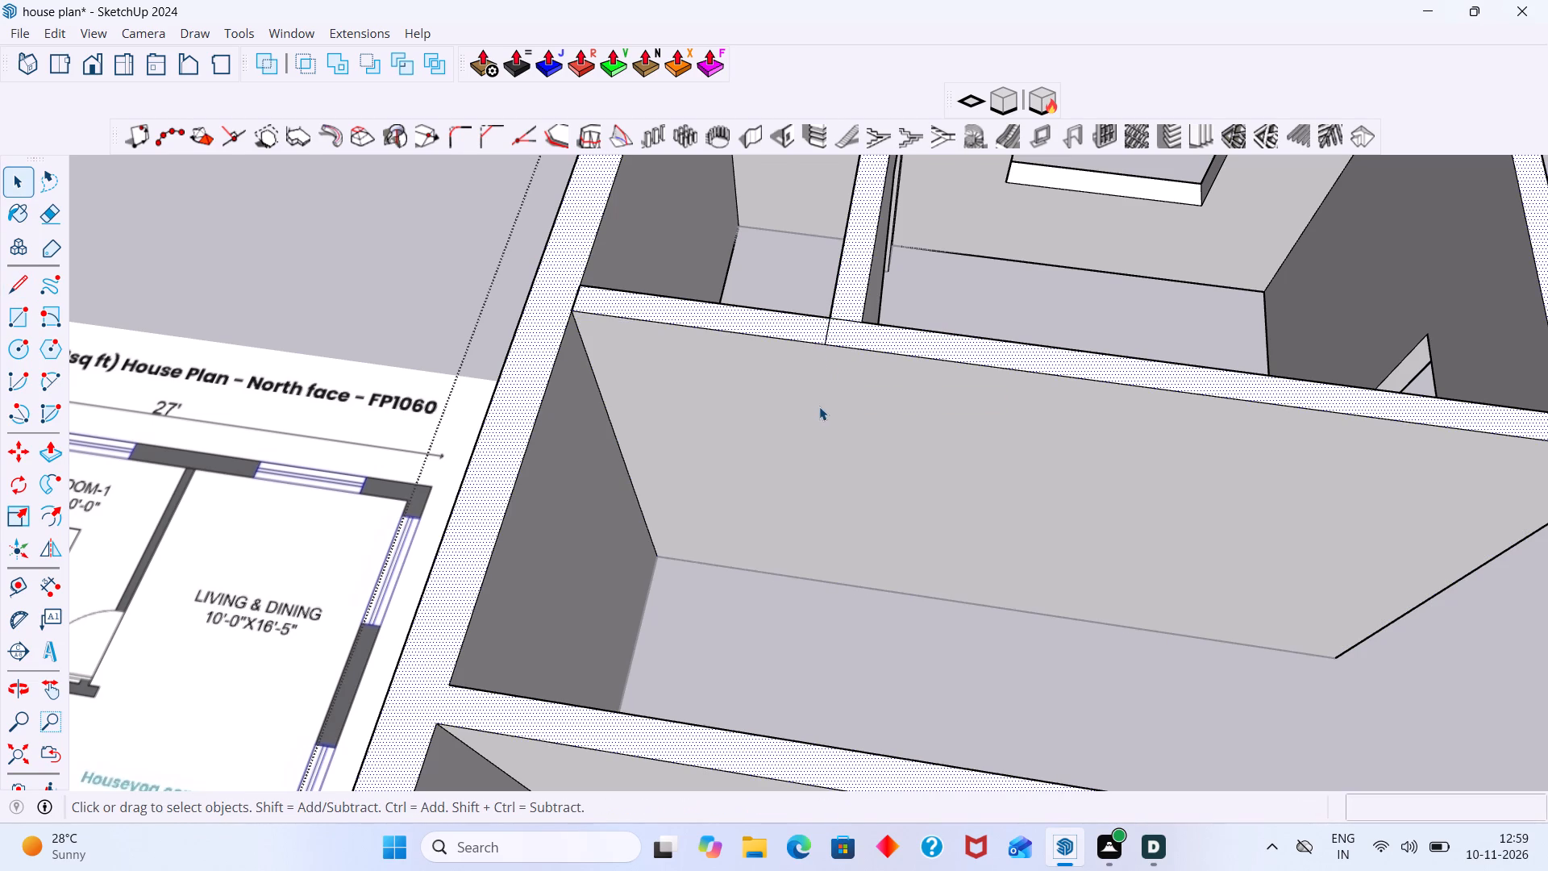
pyautogui.click(819, 406)
pyautogui.press('l')
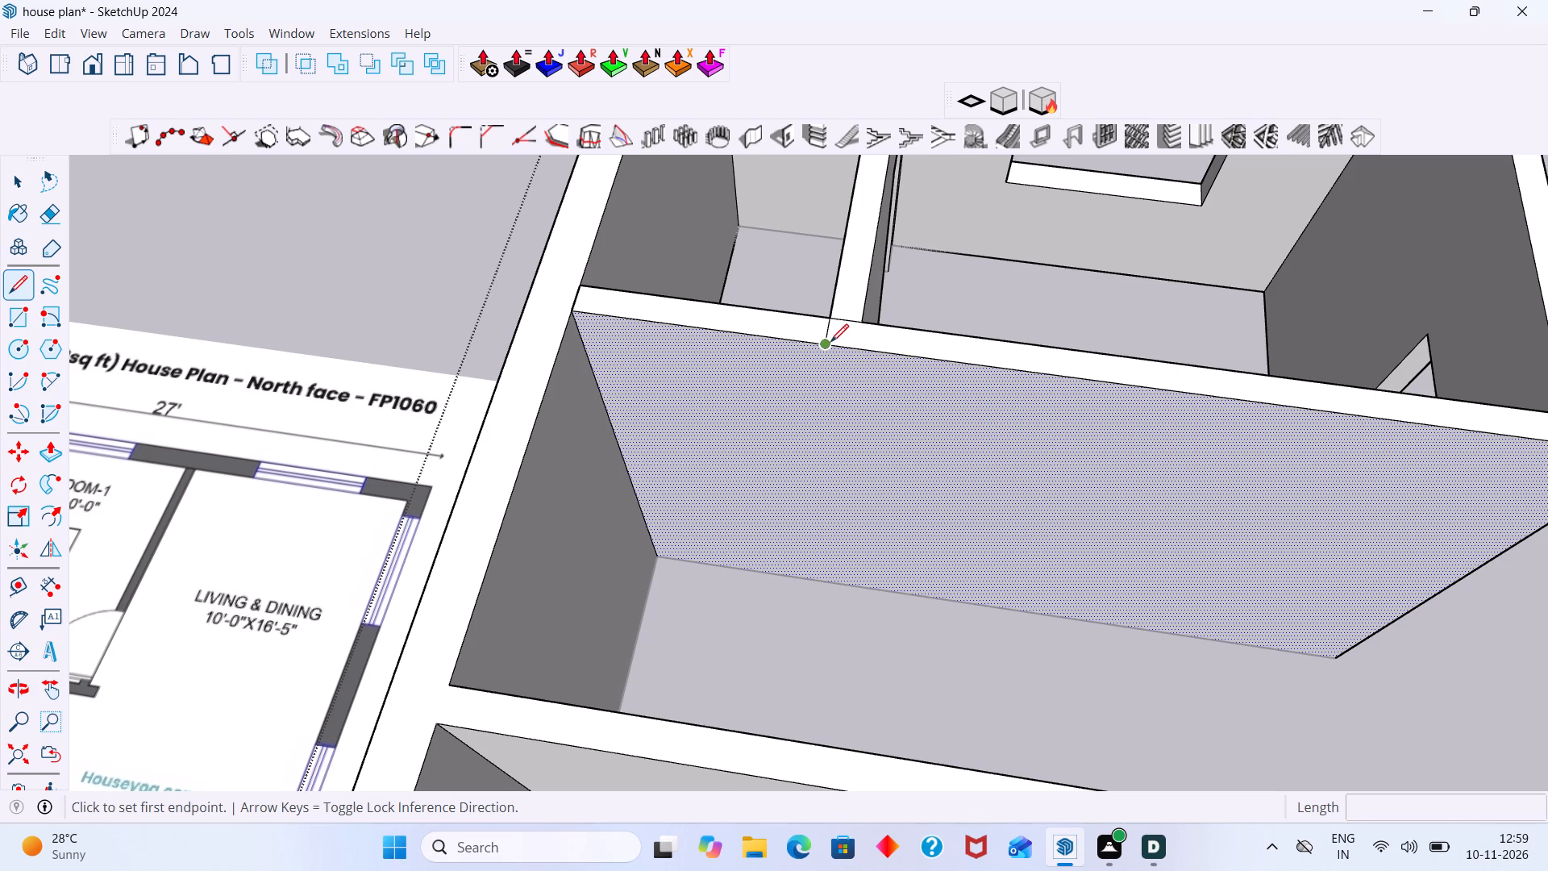
pyautogui.click(826, 348)
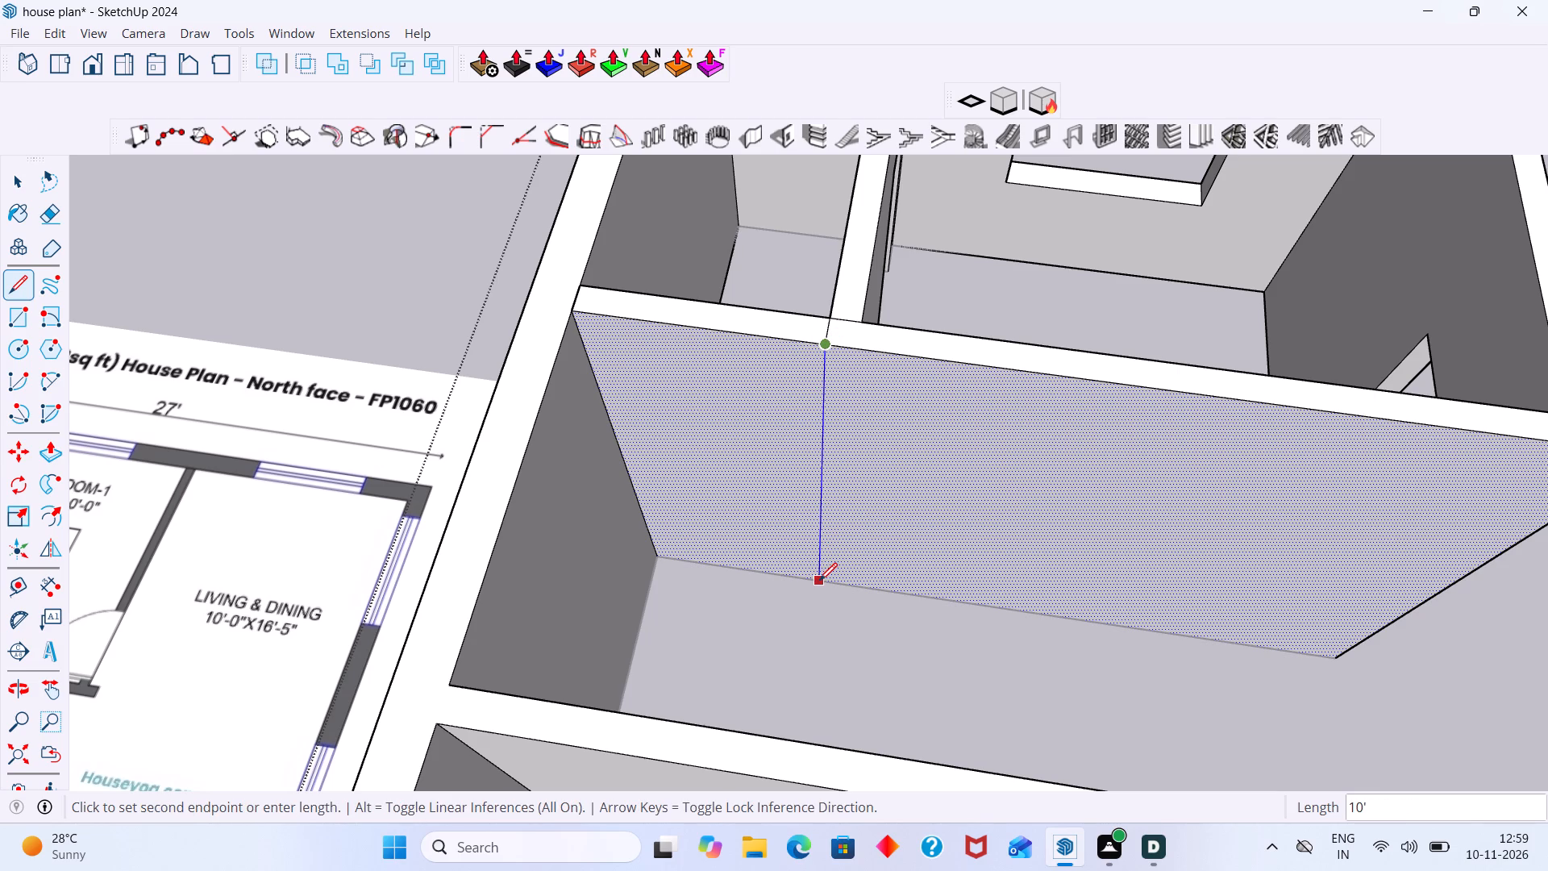
pyautogui.click(818, 586)
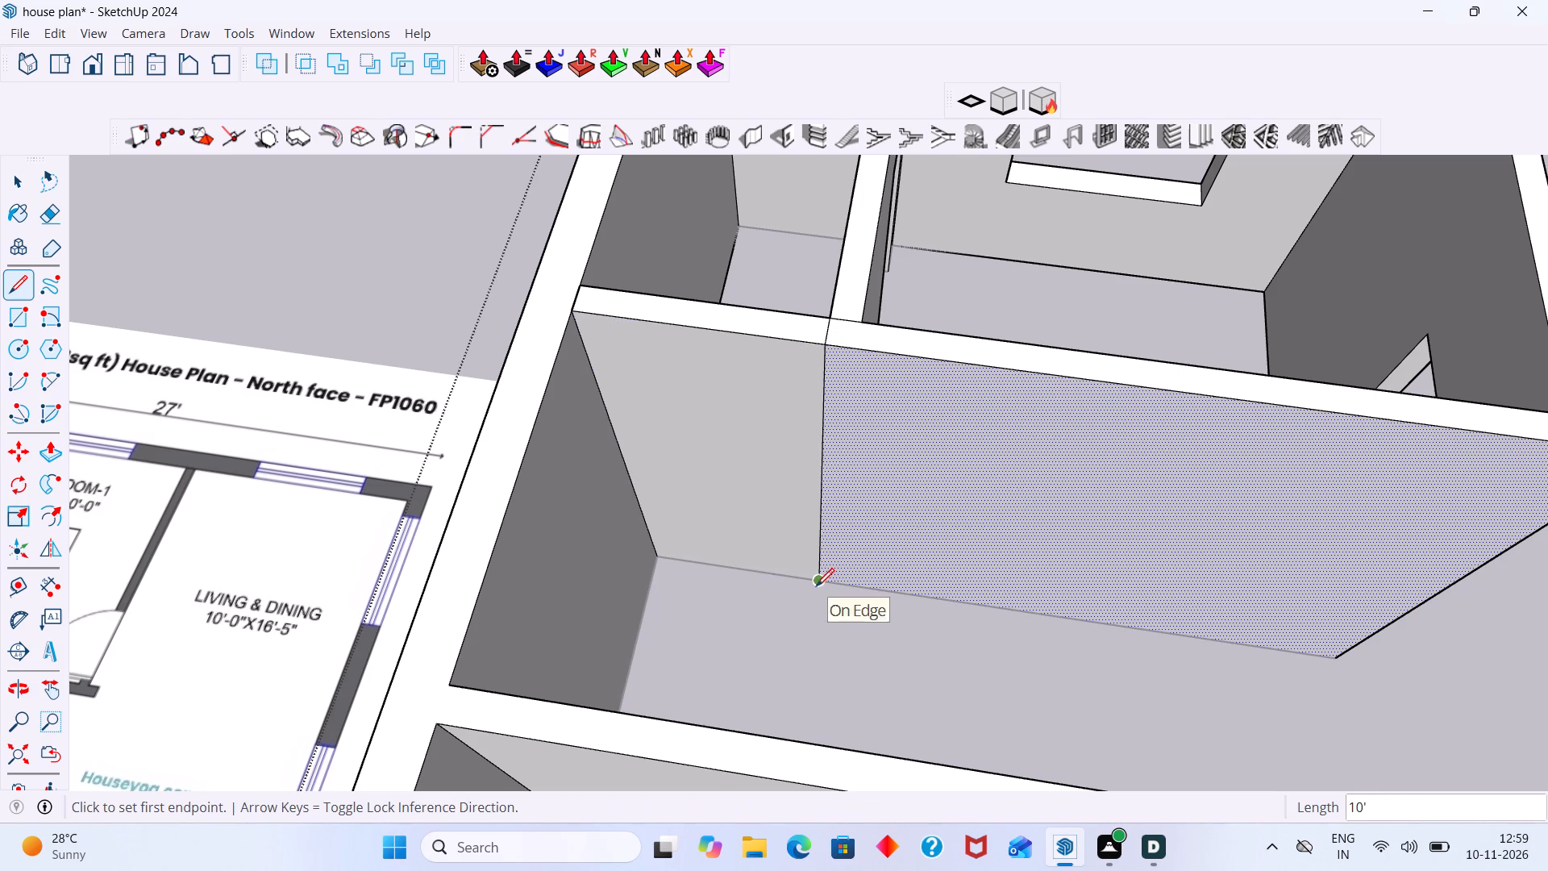
pyautogui.press('space')
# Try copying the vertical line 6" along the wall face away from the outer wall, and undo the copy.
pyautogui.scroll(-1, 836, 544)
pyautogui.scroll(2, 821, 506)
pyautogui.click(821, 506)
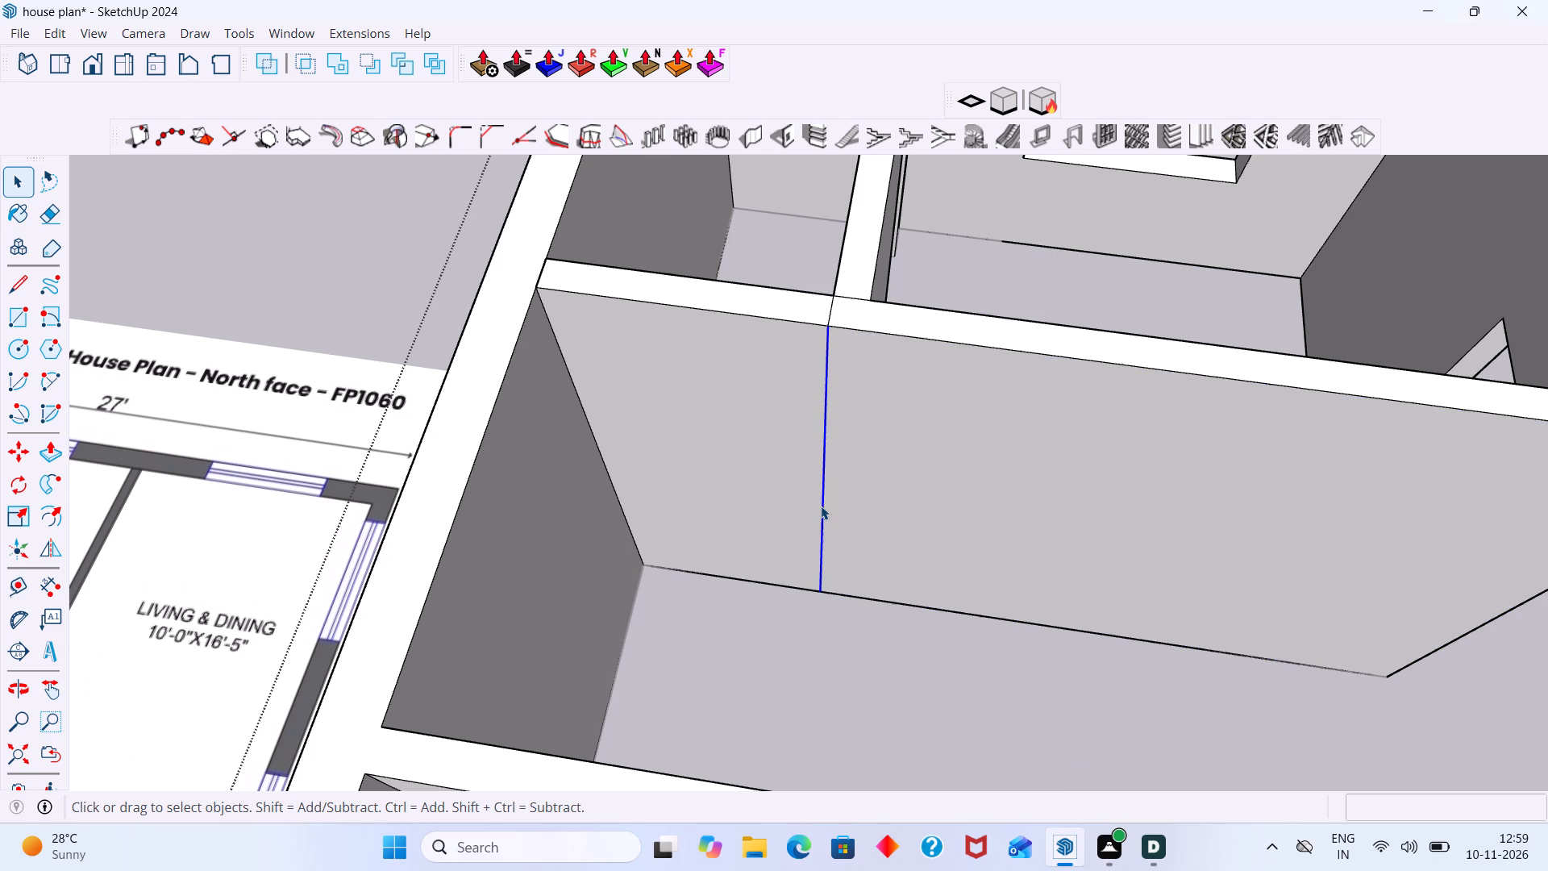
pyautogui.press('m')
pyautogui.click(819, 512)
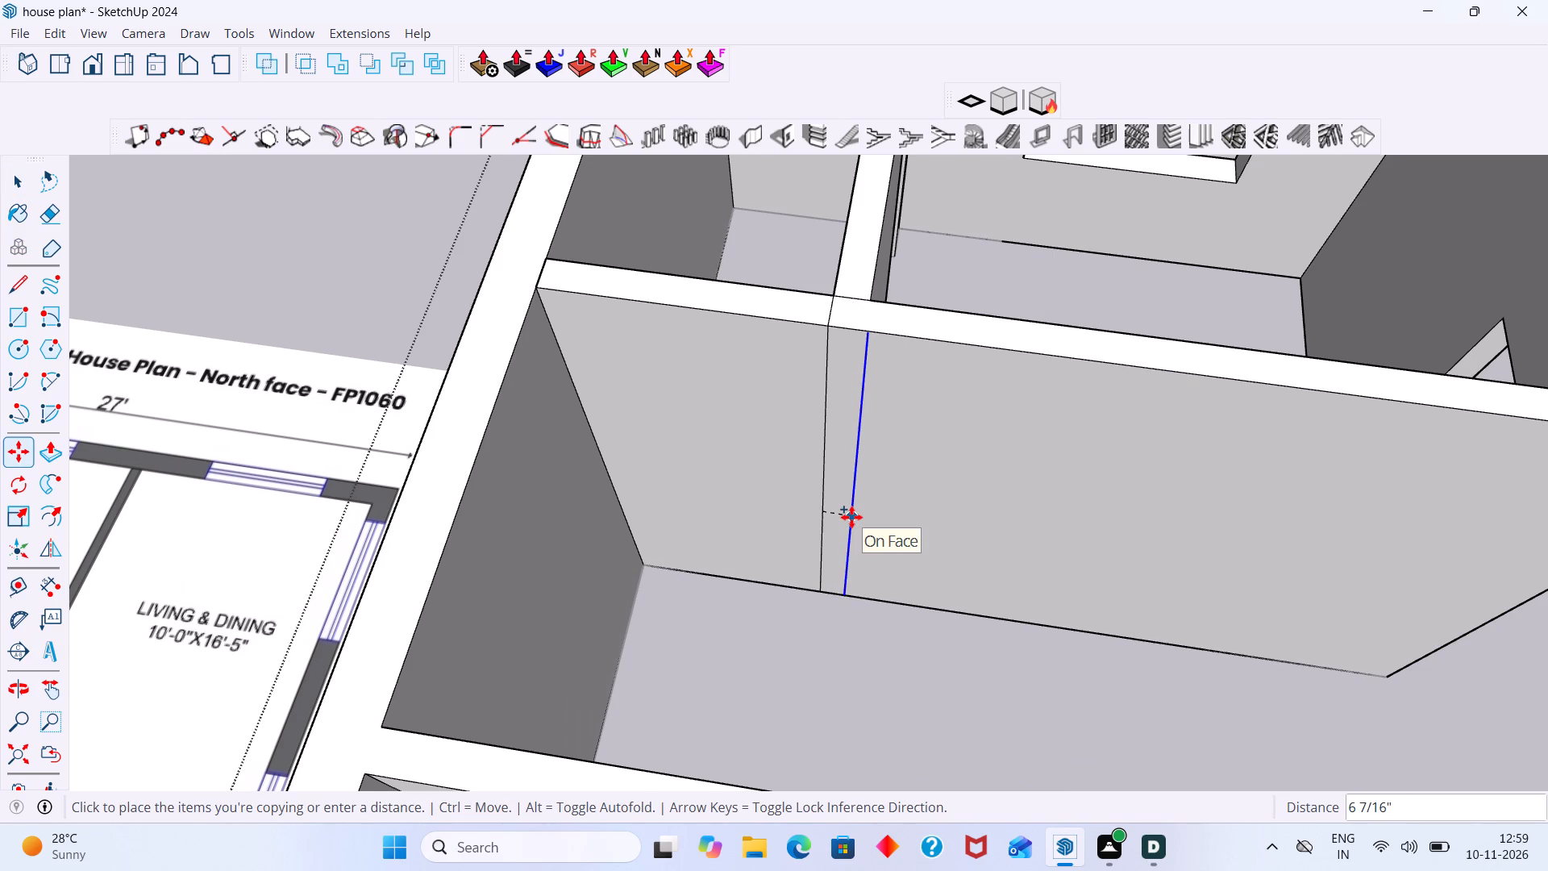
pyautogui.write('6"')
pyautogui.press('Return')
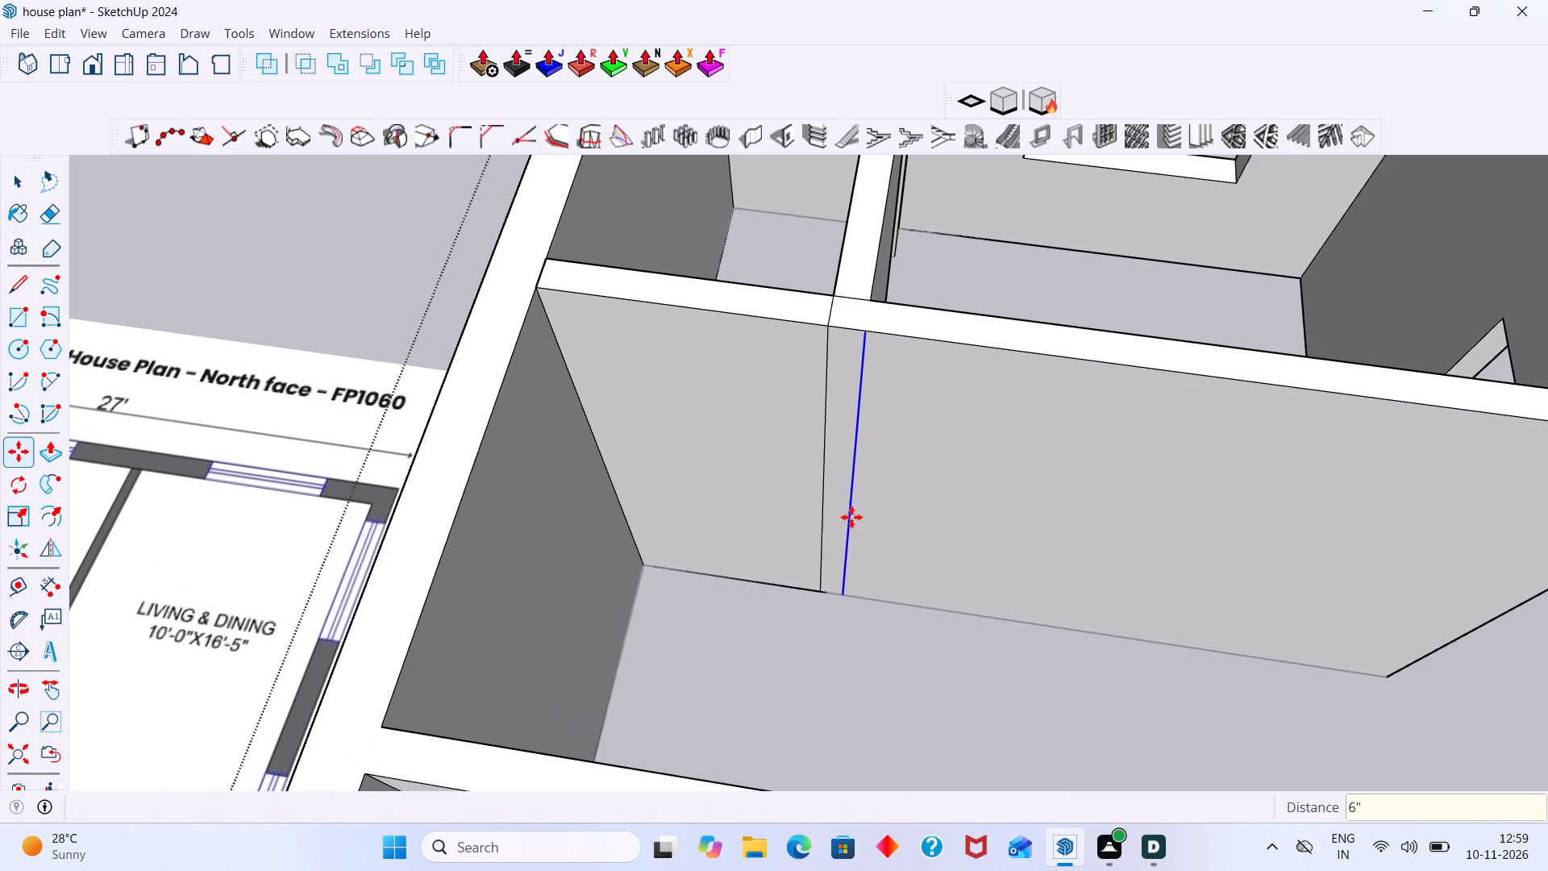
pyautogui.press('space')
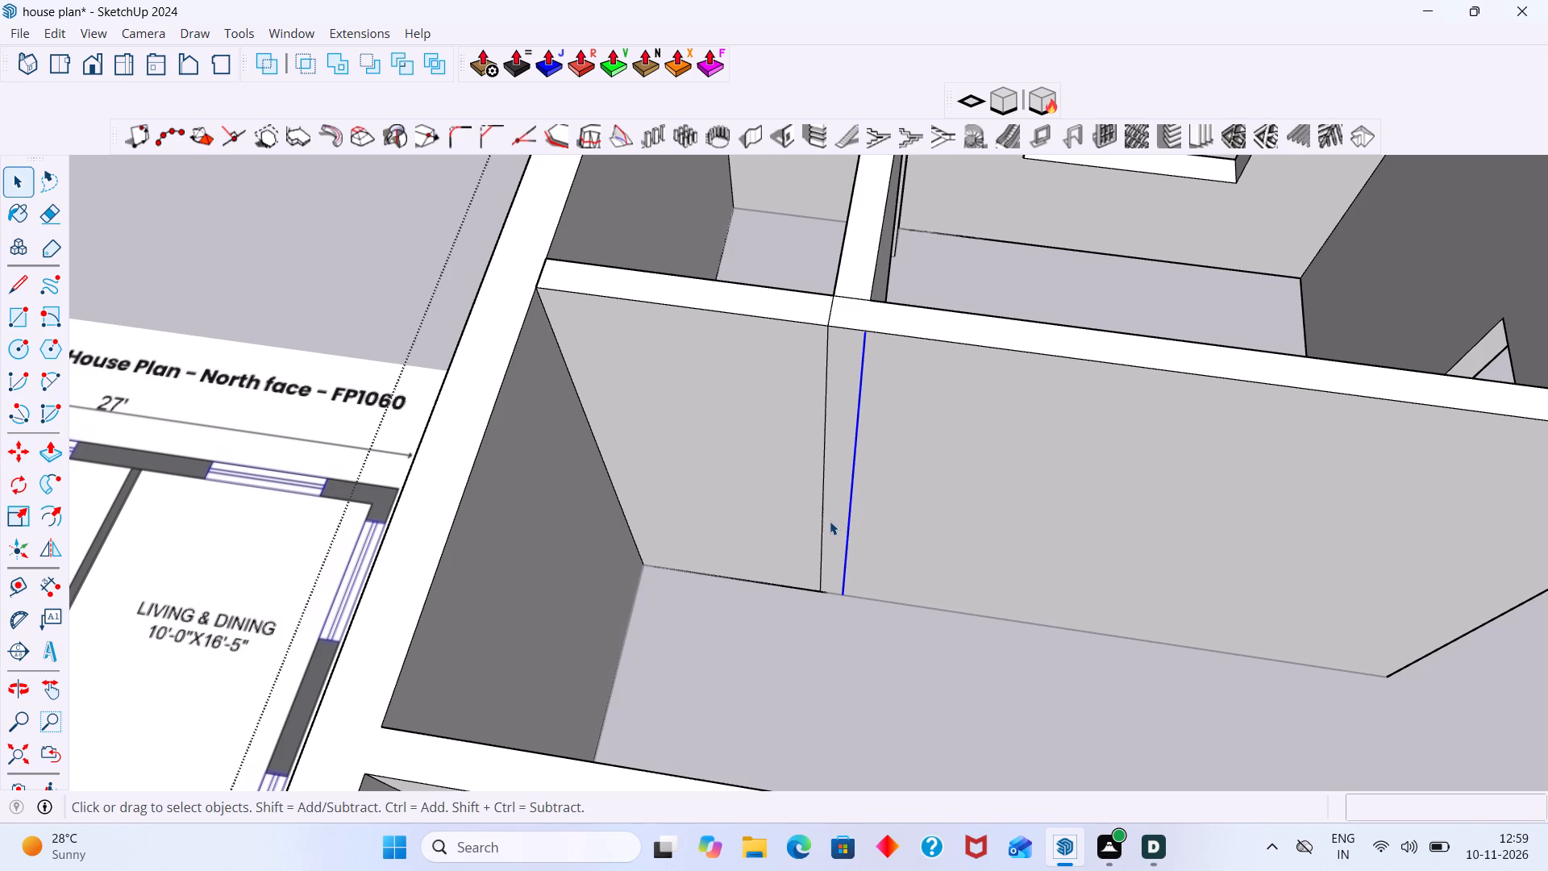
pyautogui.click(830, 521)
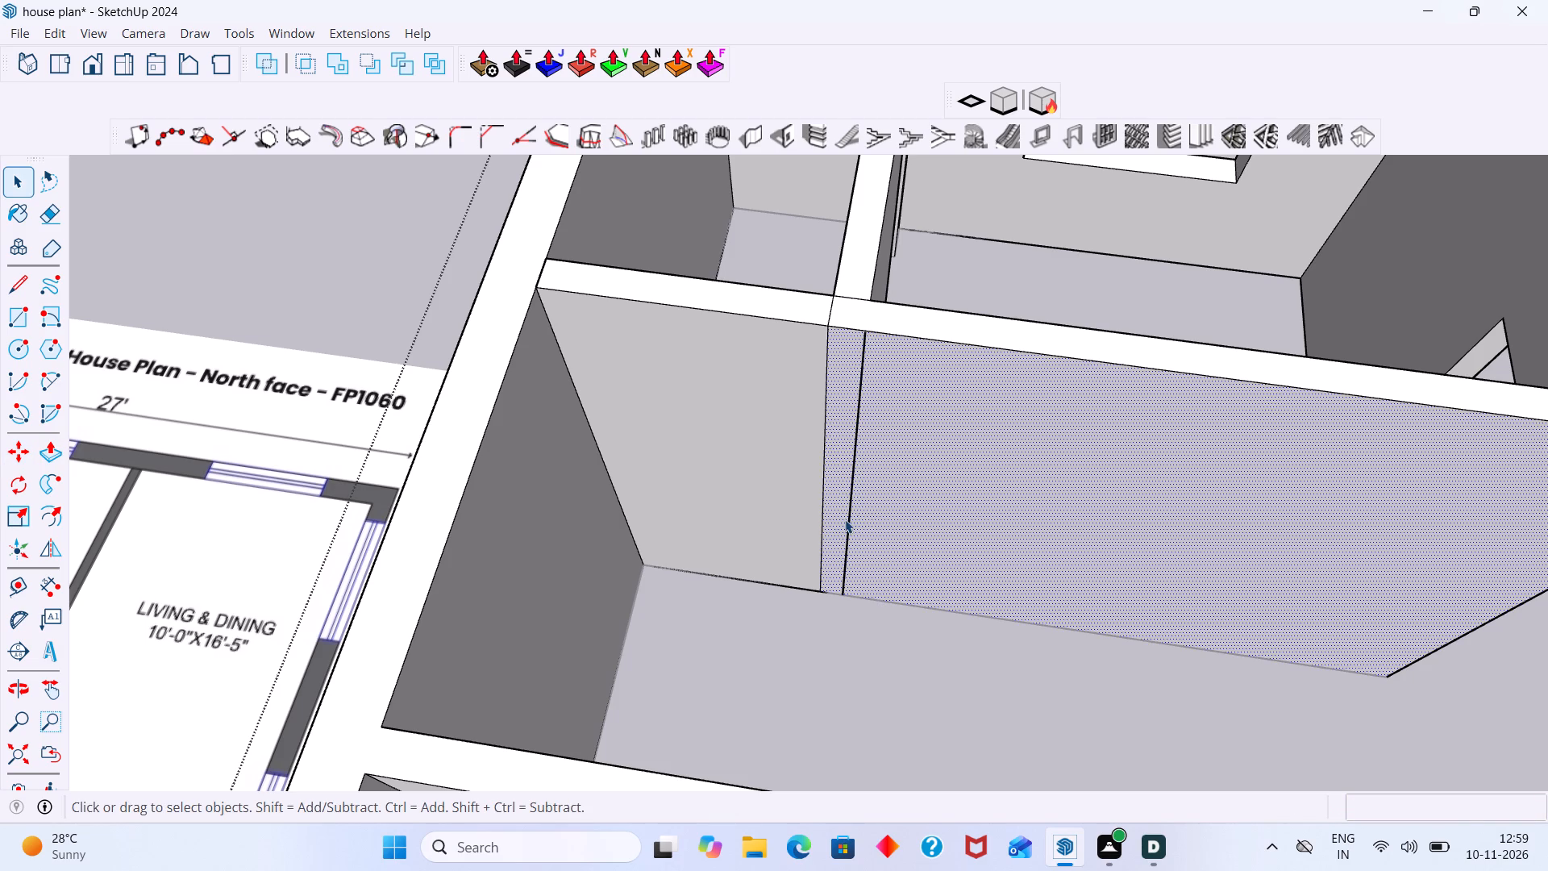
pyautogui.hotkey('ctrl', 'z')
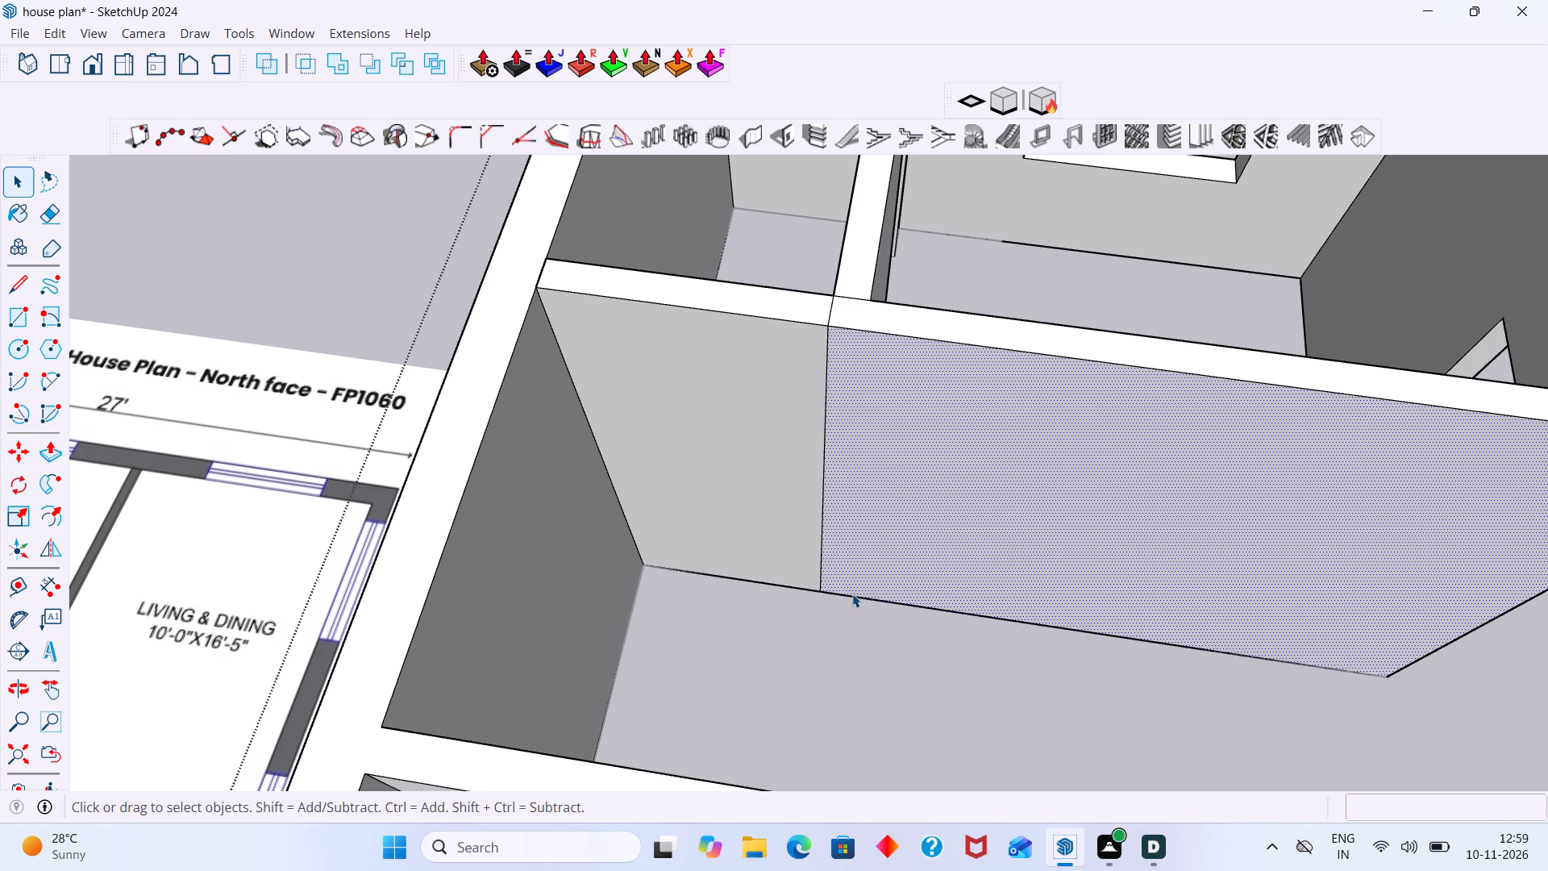
# Copy the vertical line 6" along the red axis, away from the outer wall, to outline the new partition's thickness.
pyautogui.doubleClick(893, 325)
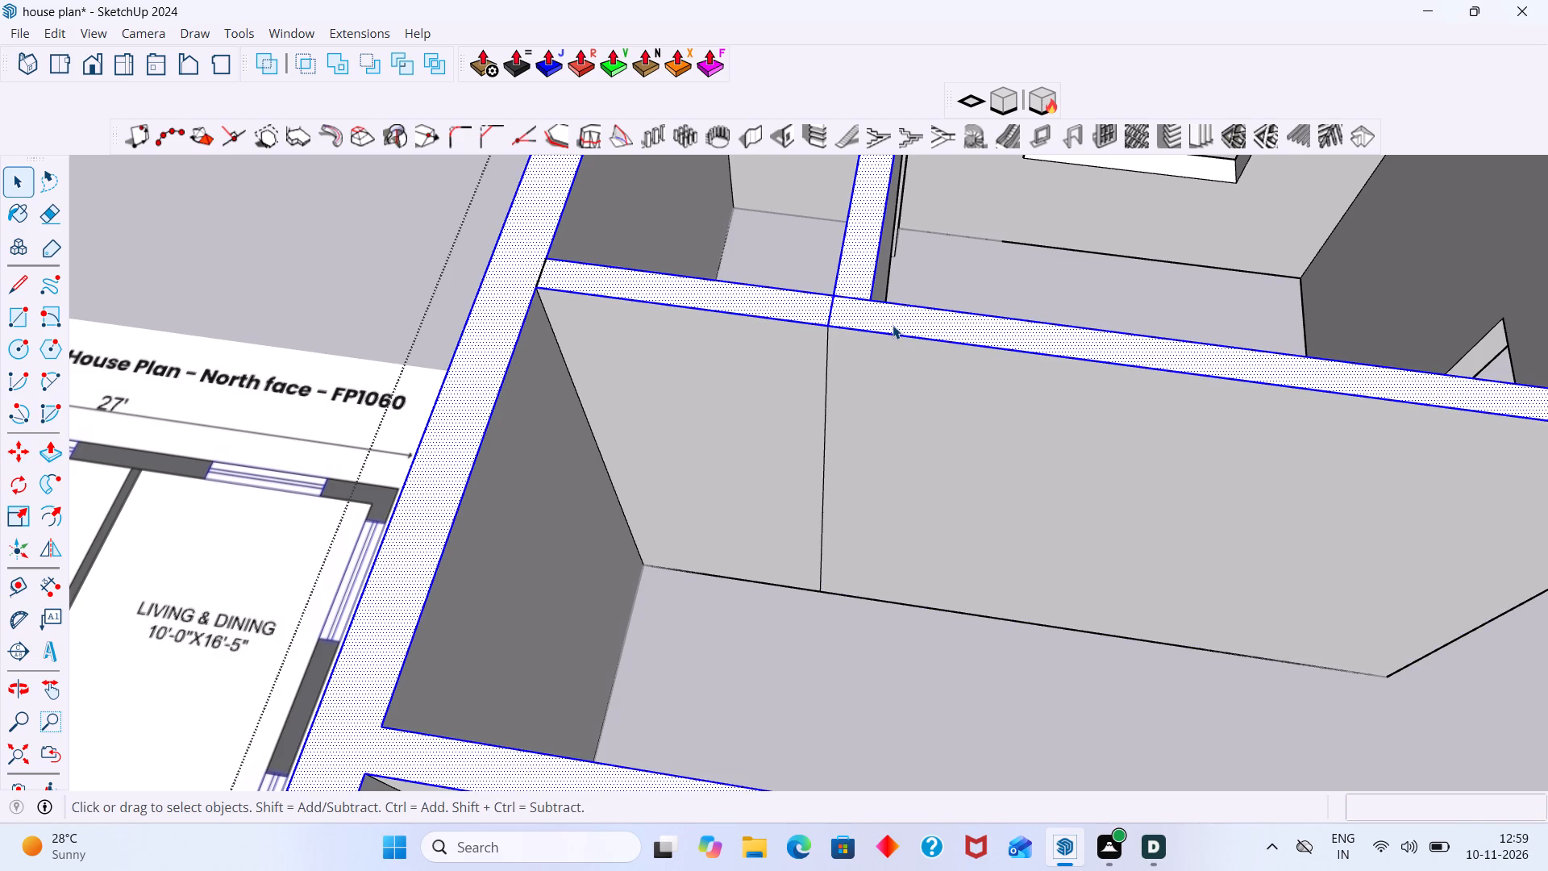
pyautogui.click(897, 323)
pyautogui.doubleClick(834, 412)
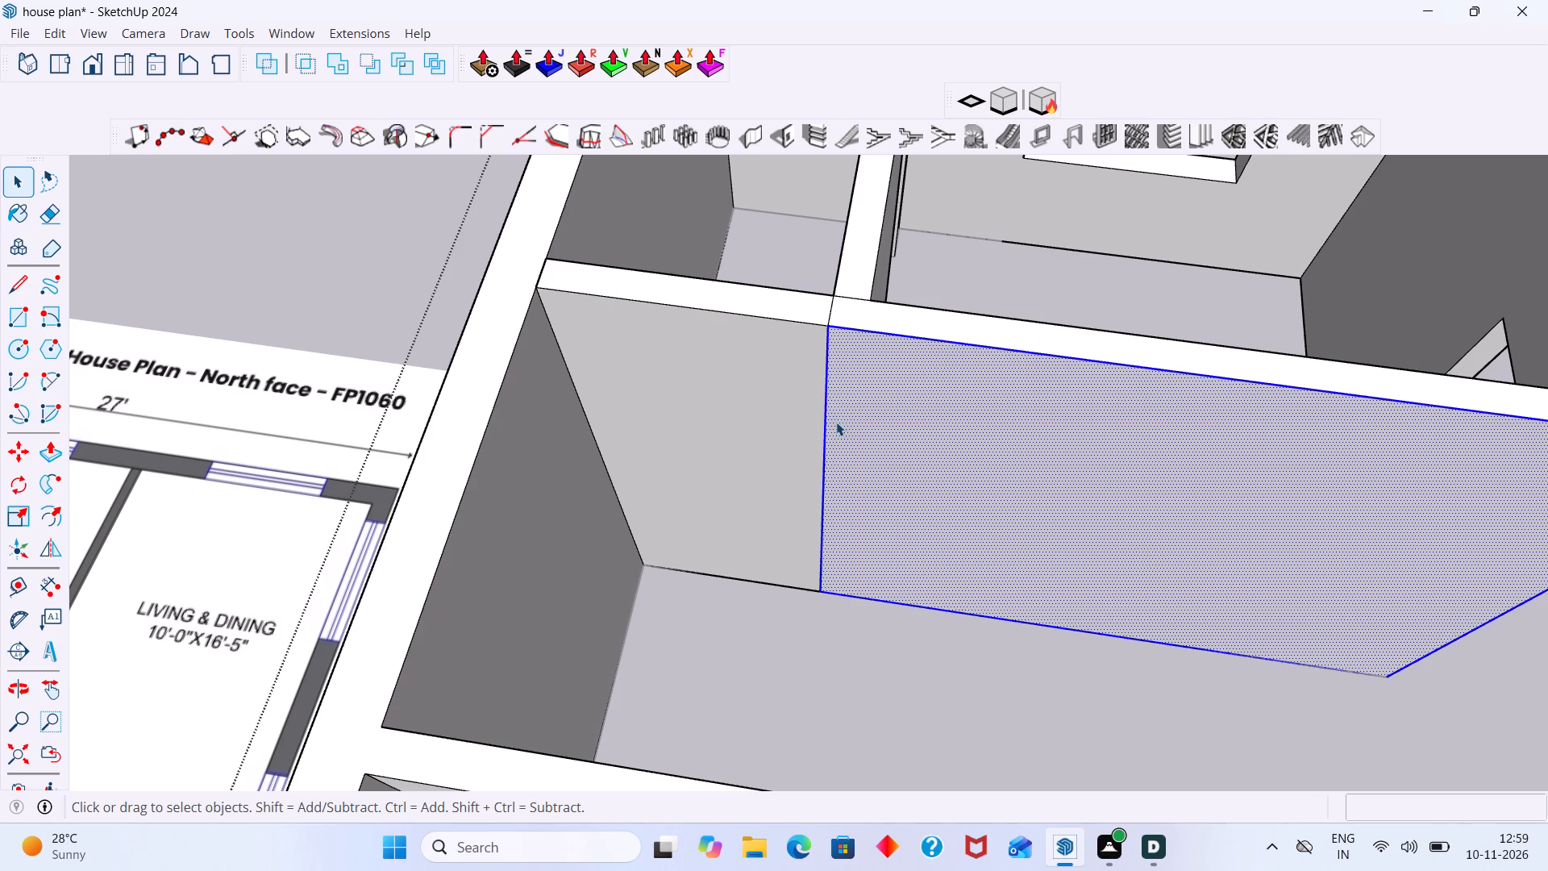
pyautogui.doubleClick(851, 446)
pyautogui.click(822, 465)
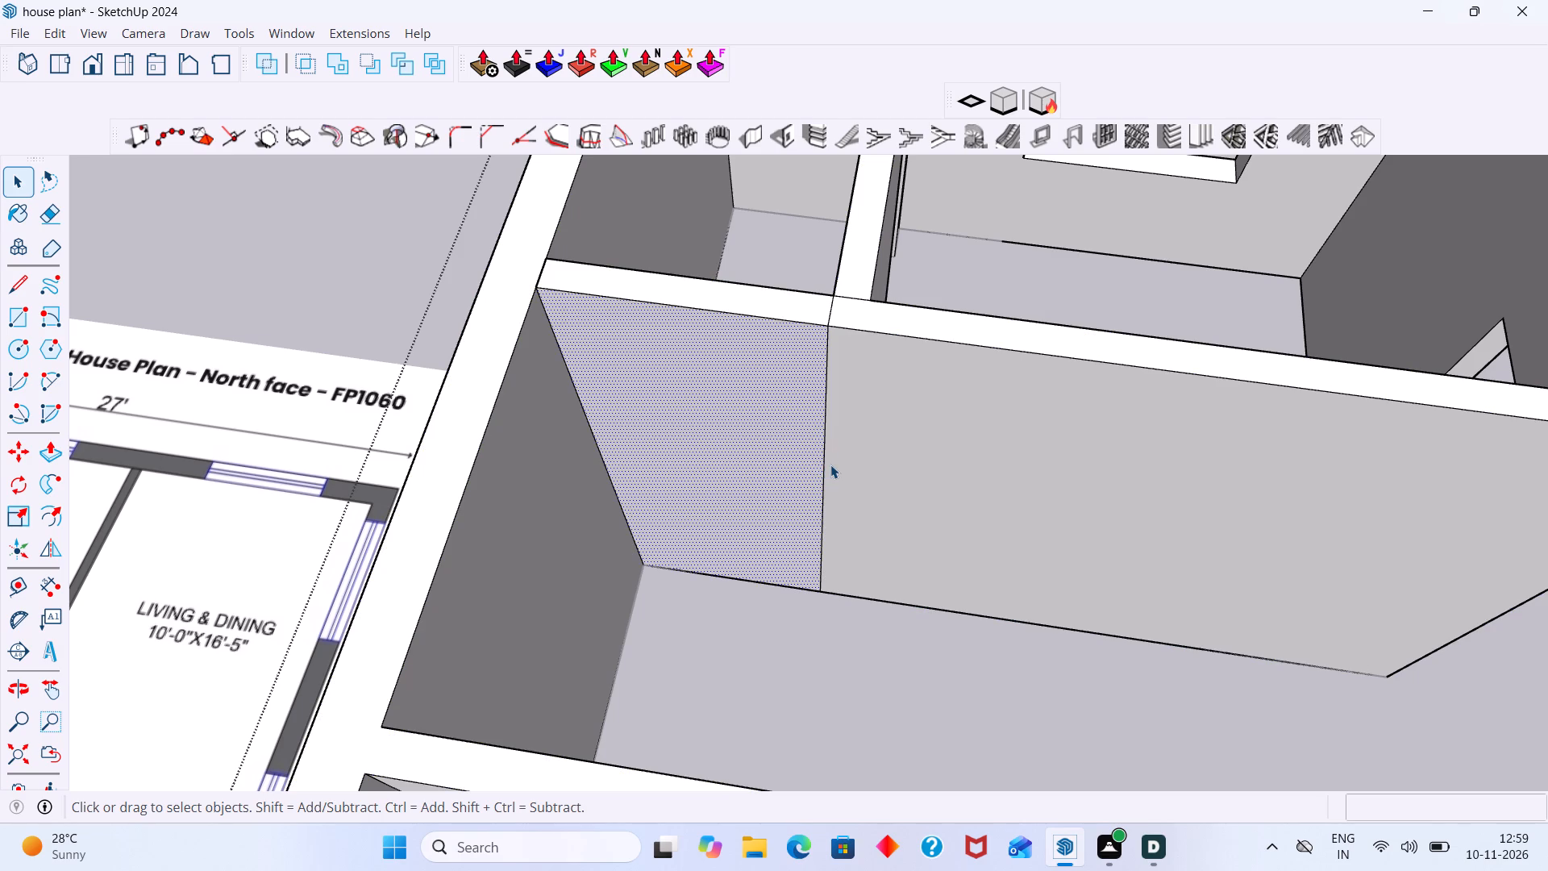
pyautogui.click(823, 469)
pyautogui.press('m')
pyautogui.click(825, 469)
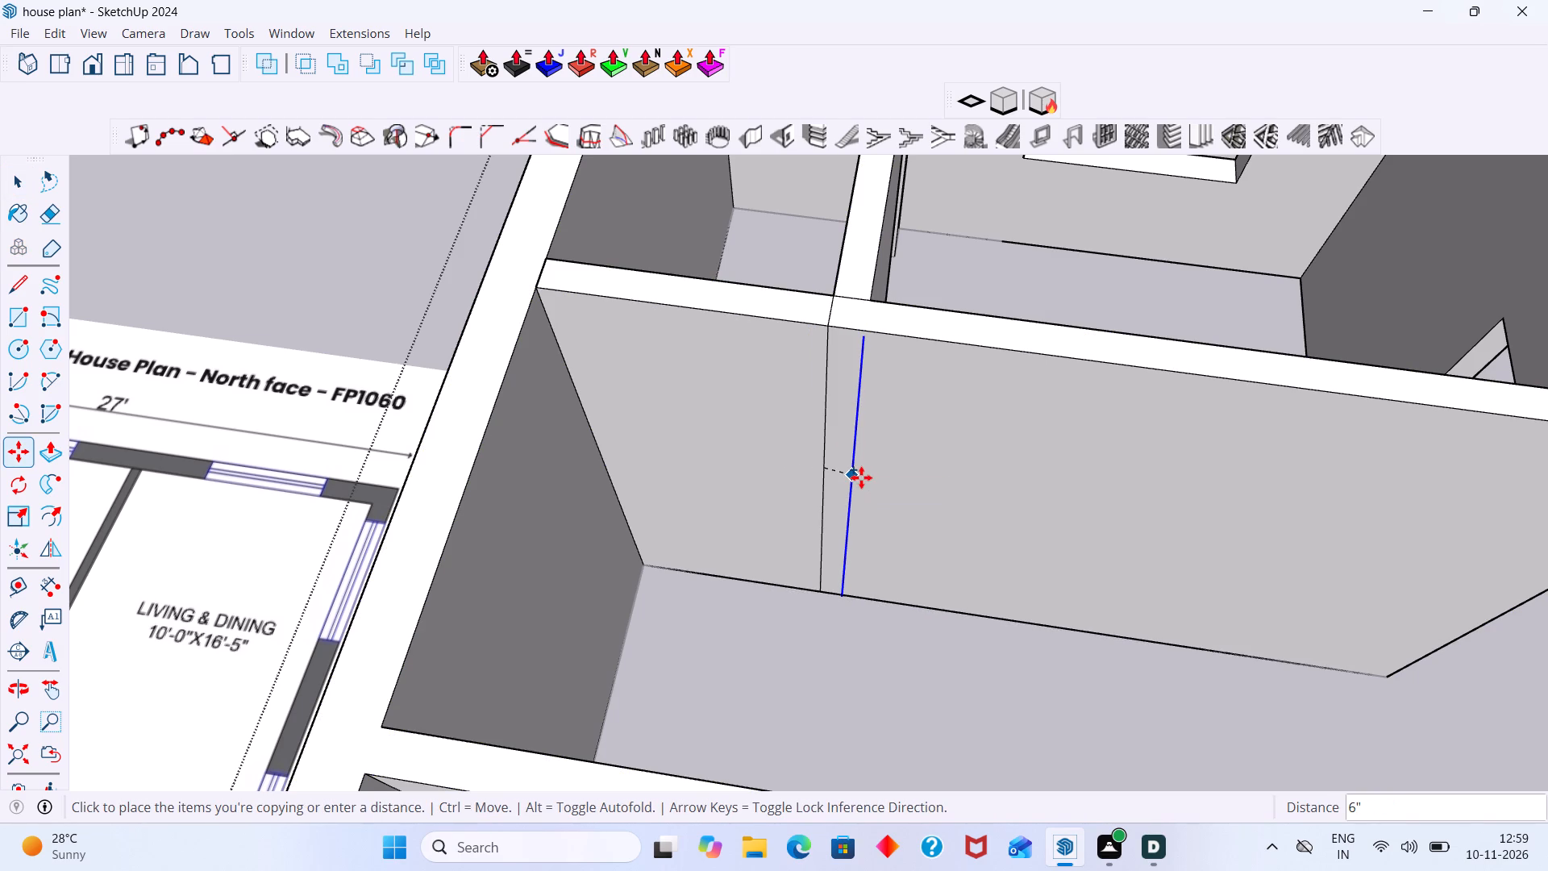
pyautogui.press('Right')
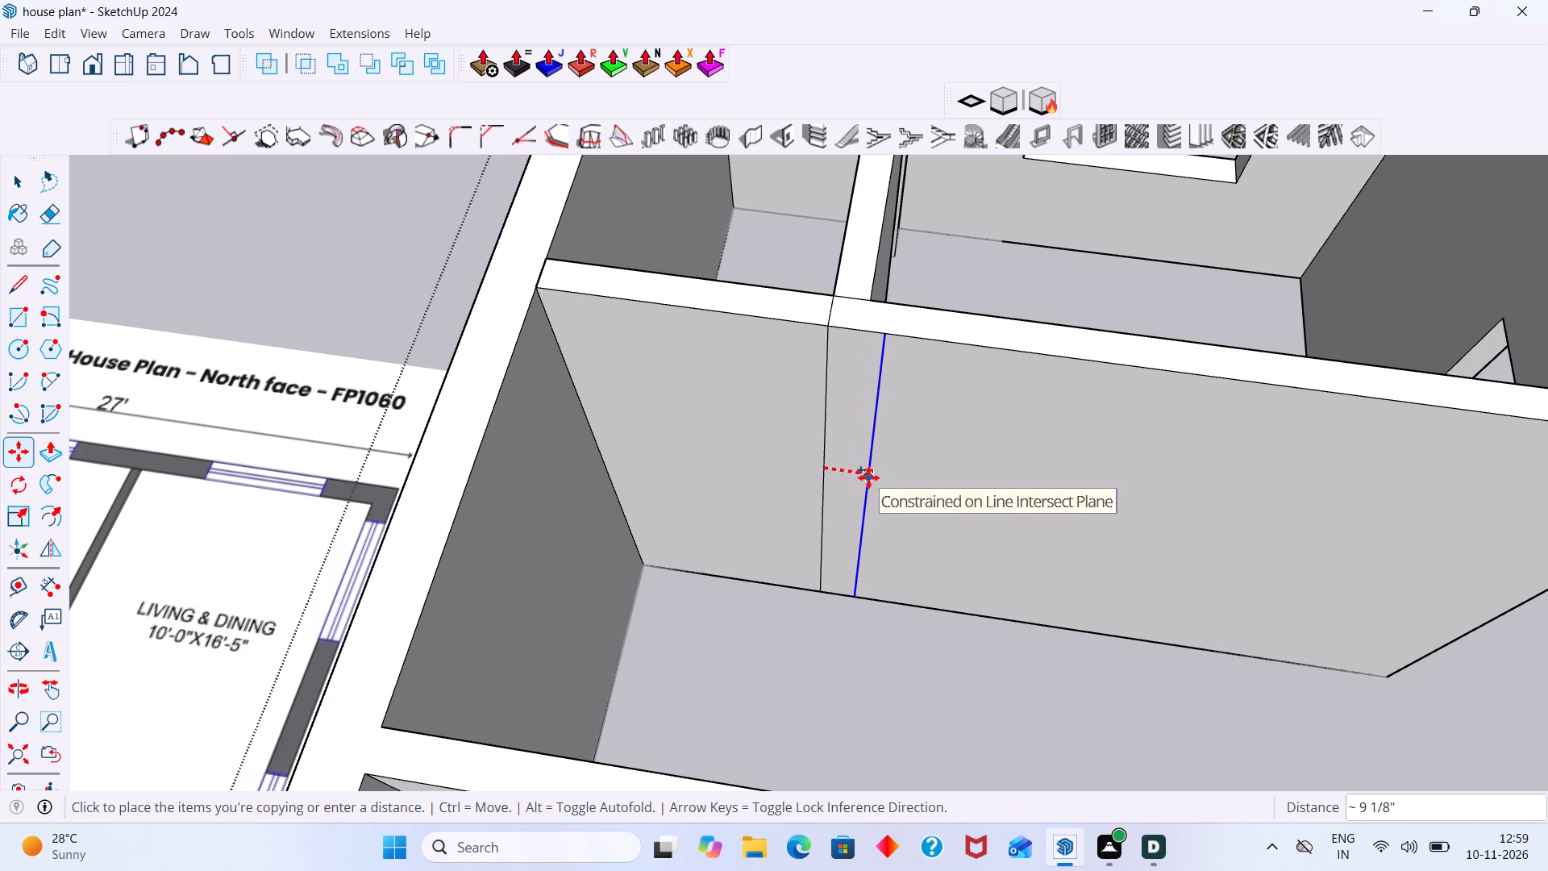
pyautogui.press('6')
pyautogui.hotkey('shift', '"')
pyautogui.press('Return')
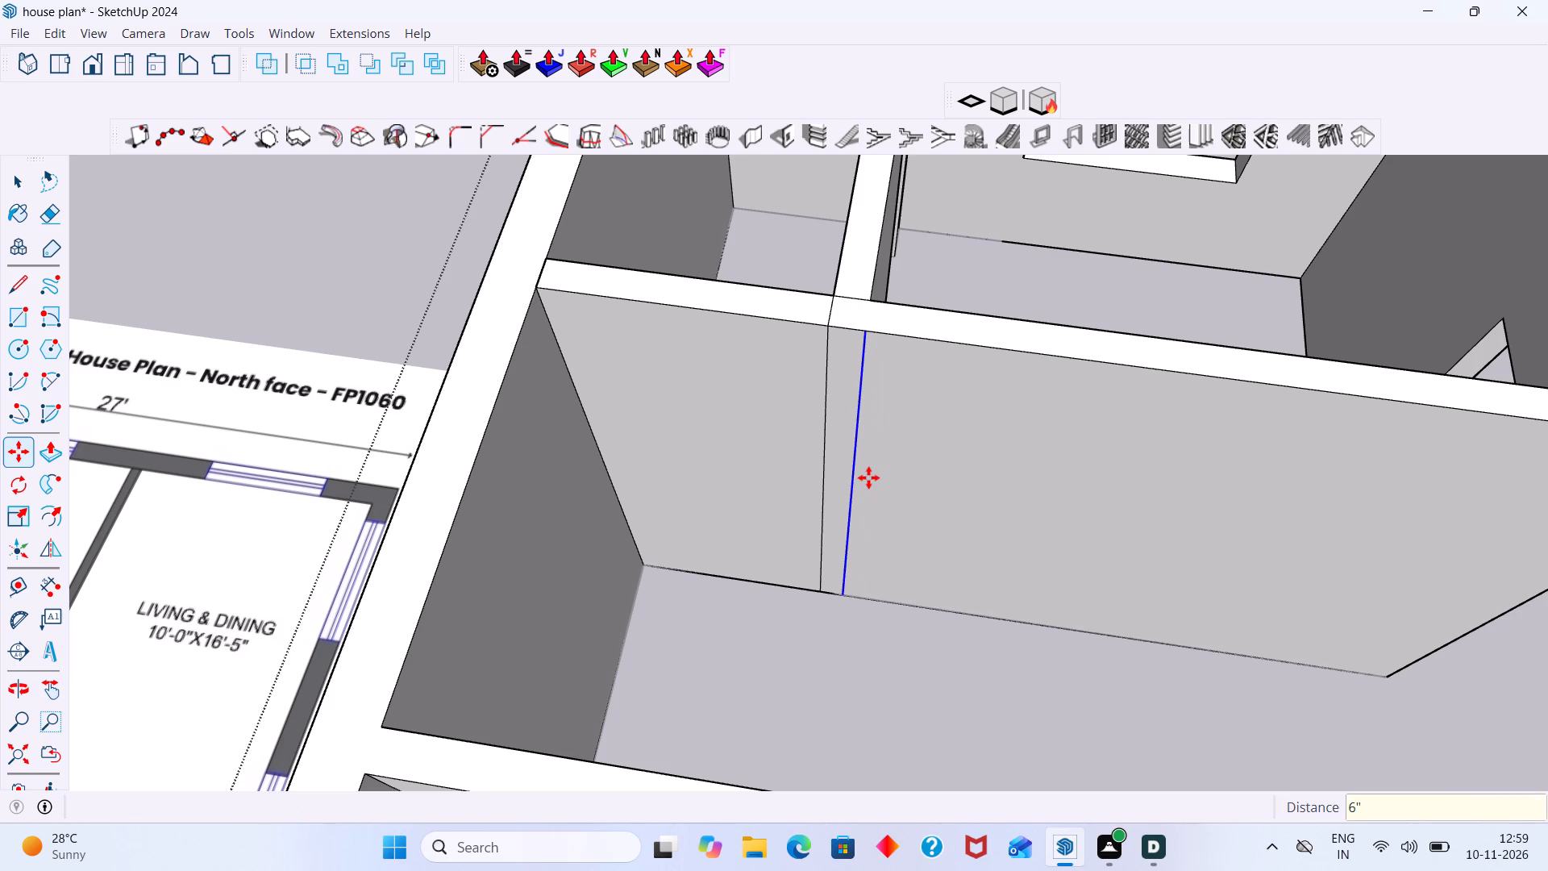
pyautogui.press('space')
# Push/Pull the 6" wide strip 6' across to the Bedroom-2 wall to form the toilet partition.
pyautogui.click(832, 506)
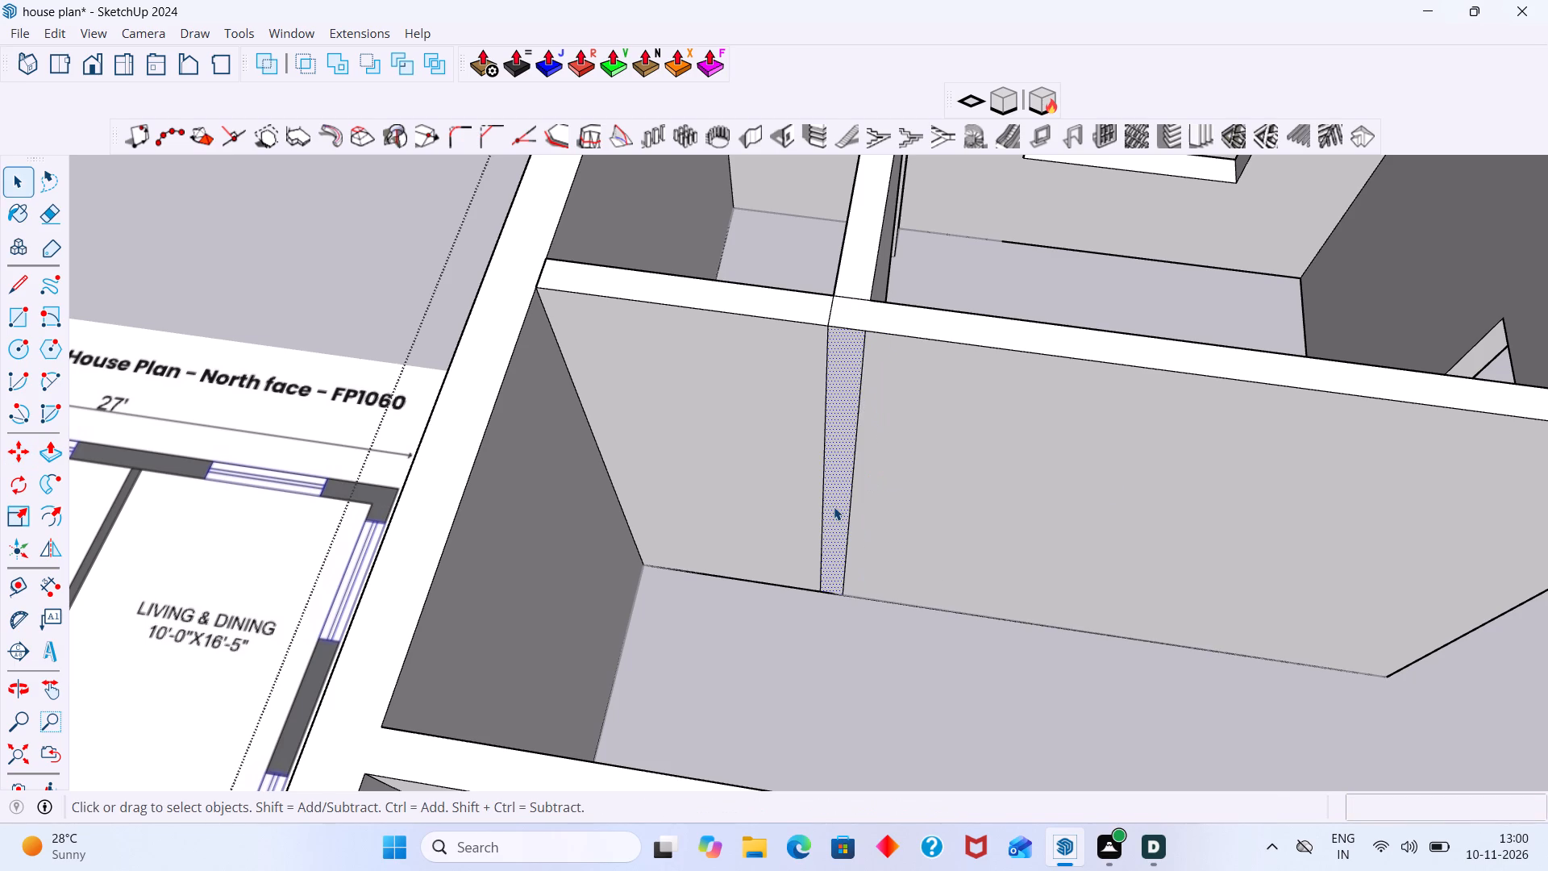
pyautogui.press('p')
pyautogui.click(834, 506)
pyautogui.scroll(-7, 829, 570)
pyautogui.moveTo(822, 624); pyautogui.dragTo(817, 625, button='middle')
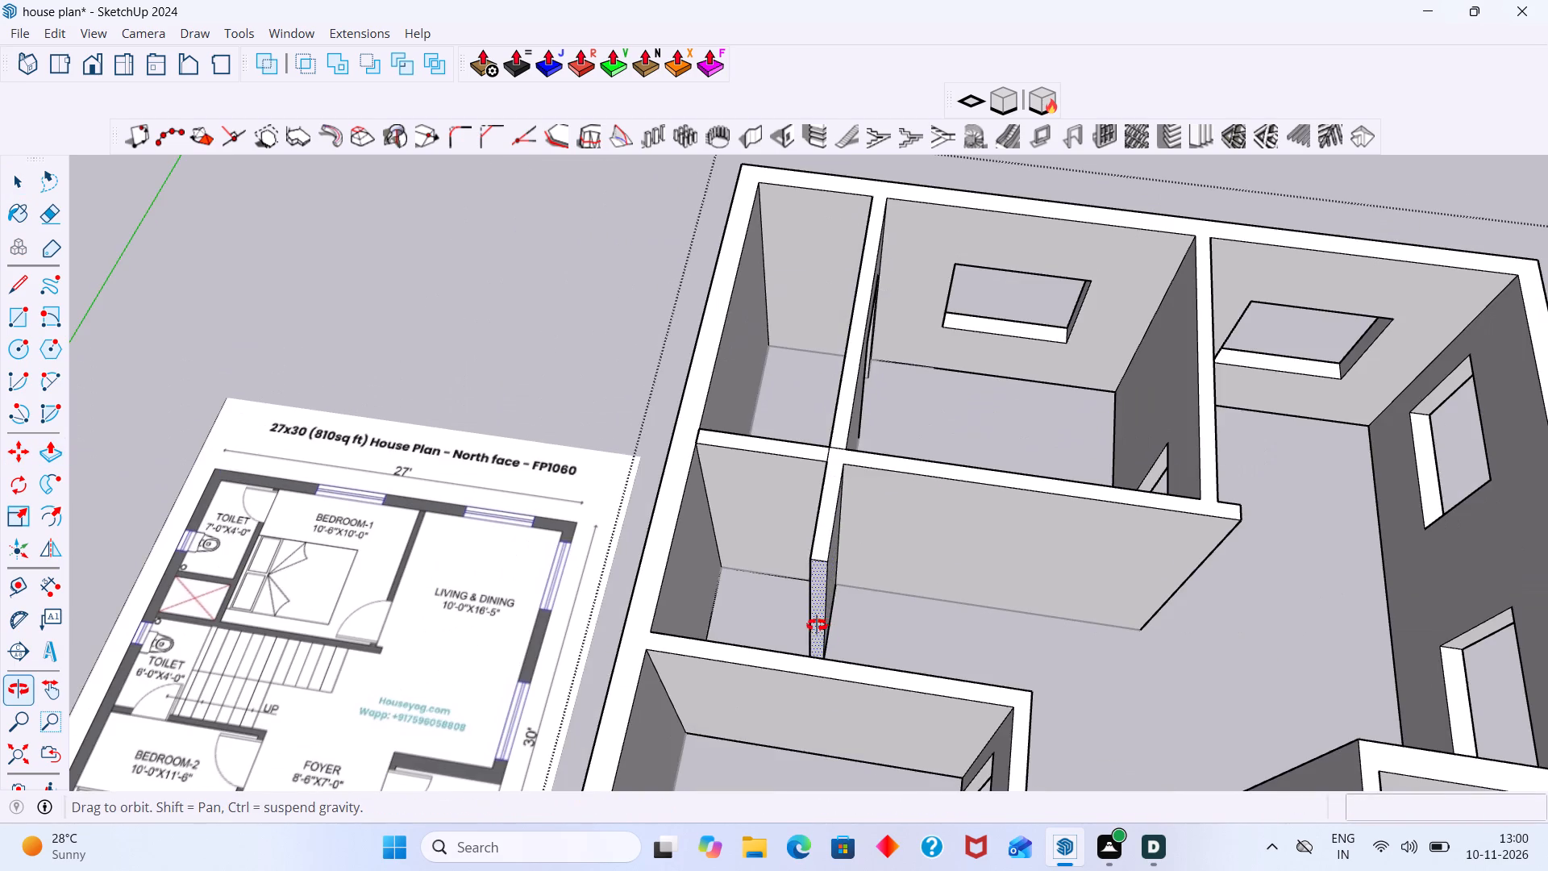
pyautogui.moveTo(817, 625); pyautogui.dragTo(671, 642, button='middle')
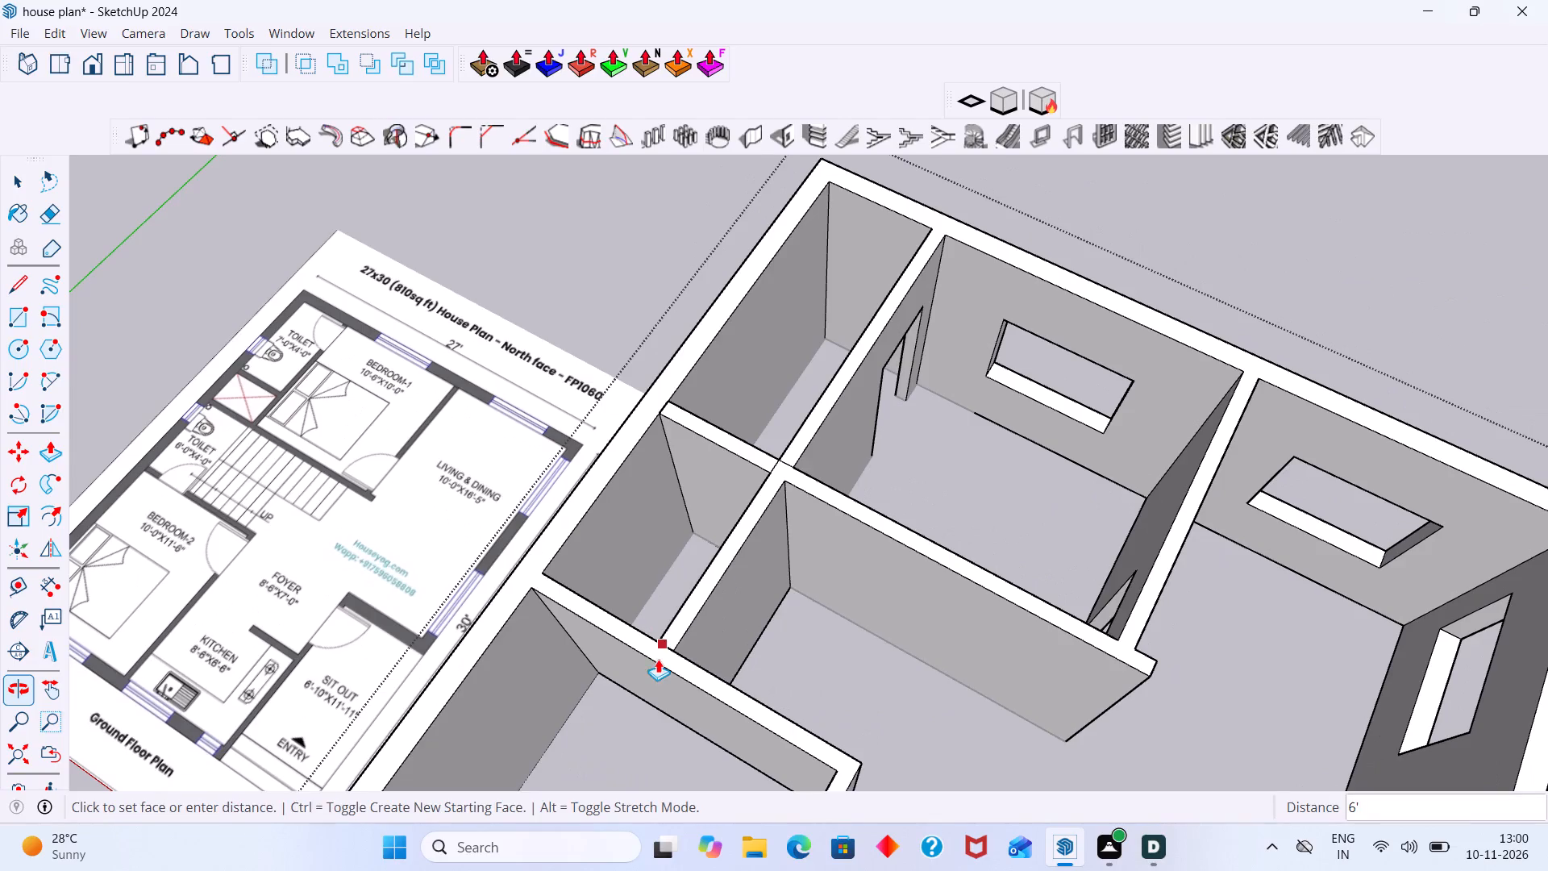
pyautogui.scroll(8, 677, 661)
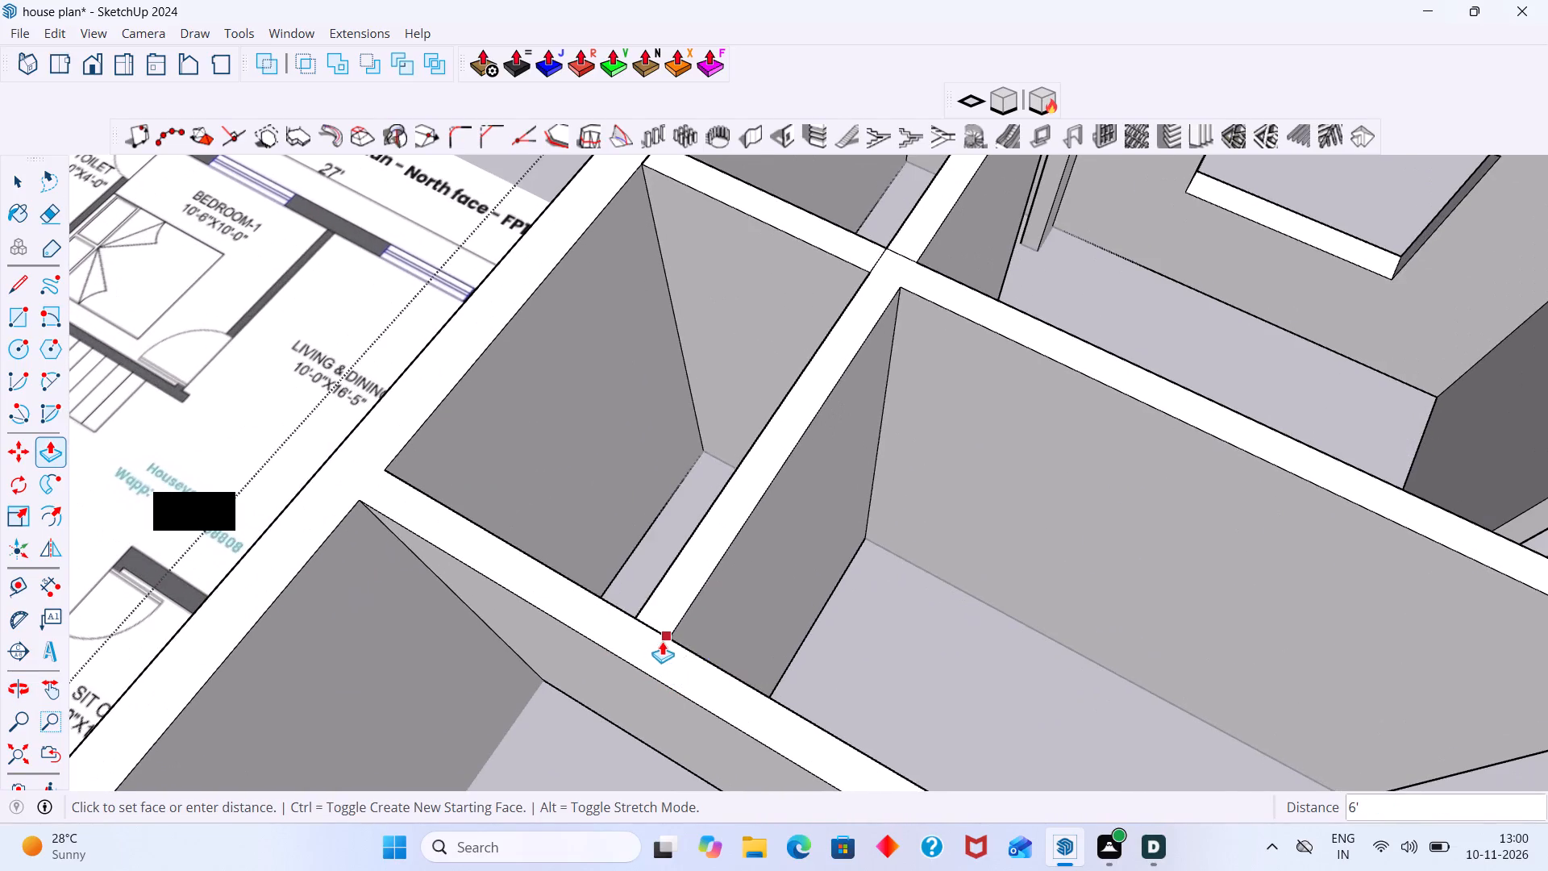
pyautogui.click(384, 464)
pyautogui.press('space')
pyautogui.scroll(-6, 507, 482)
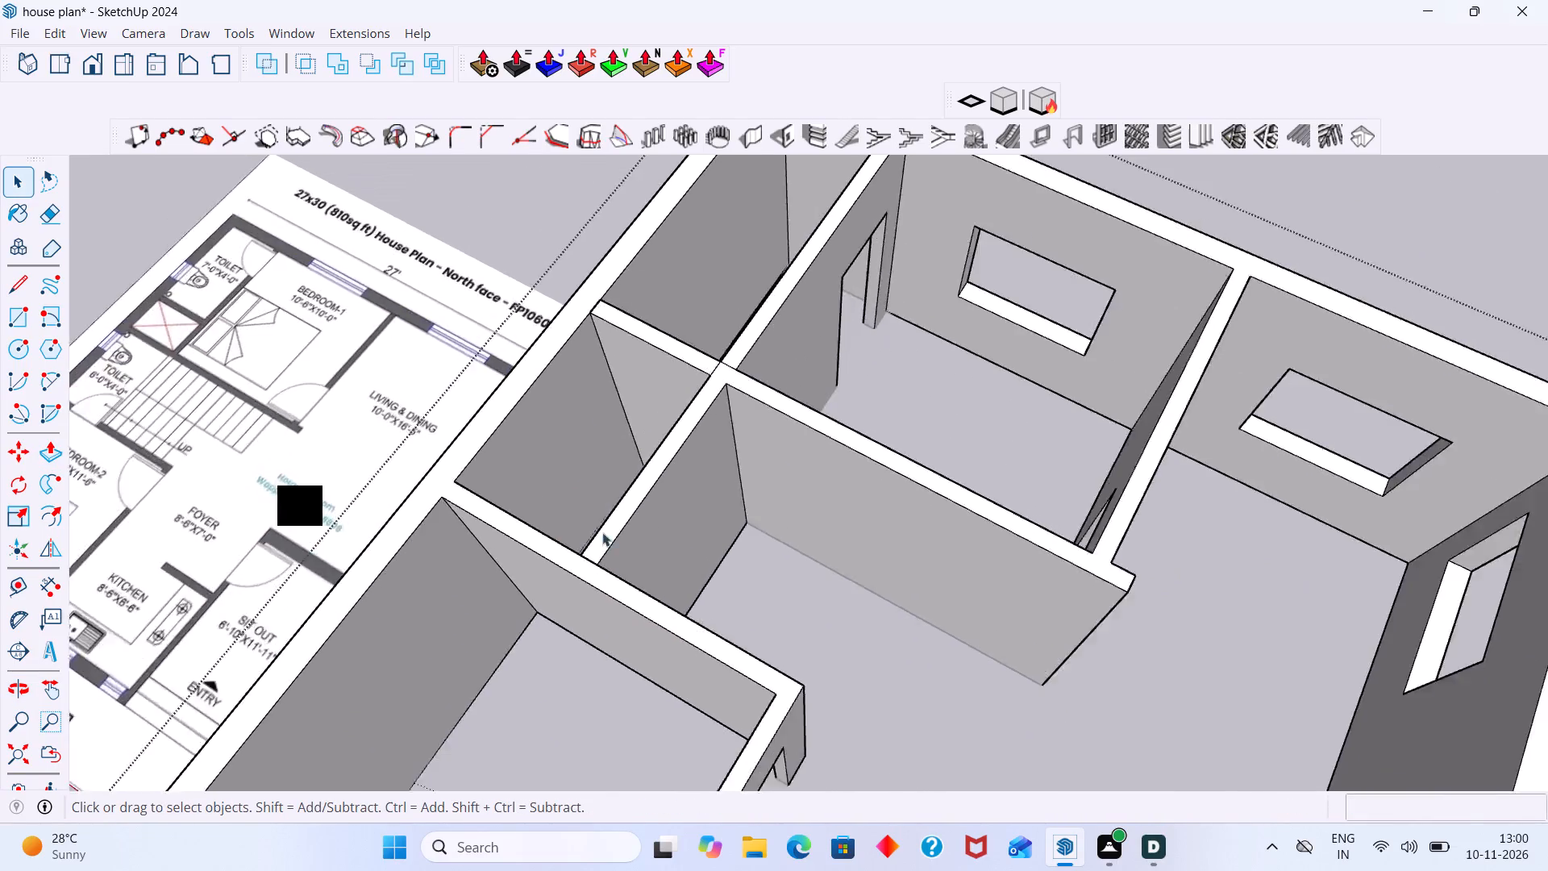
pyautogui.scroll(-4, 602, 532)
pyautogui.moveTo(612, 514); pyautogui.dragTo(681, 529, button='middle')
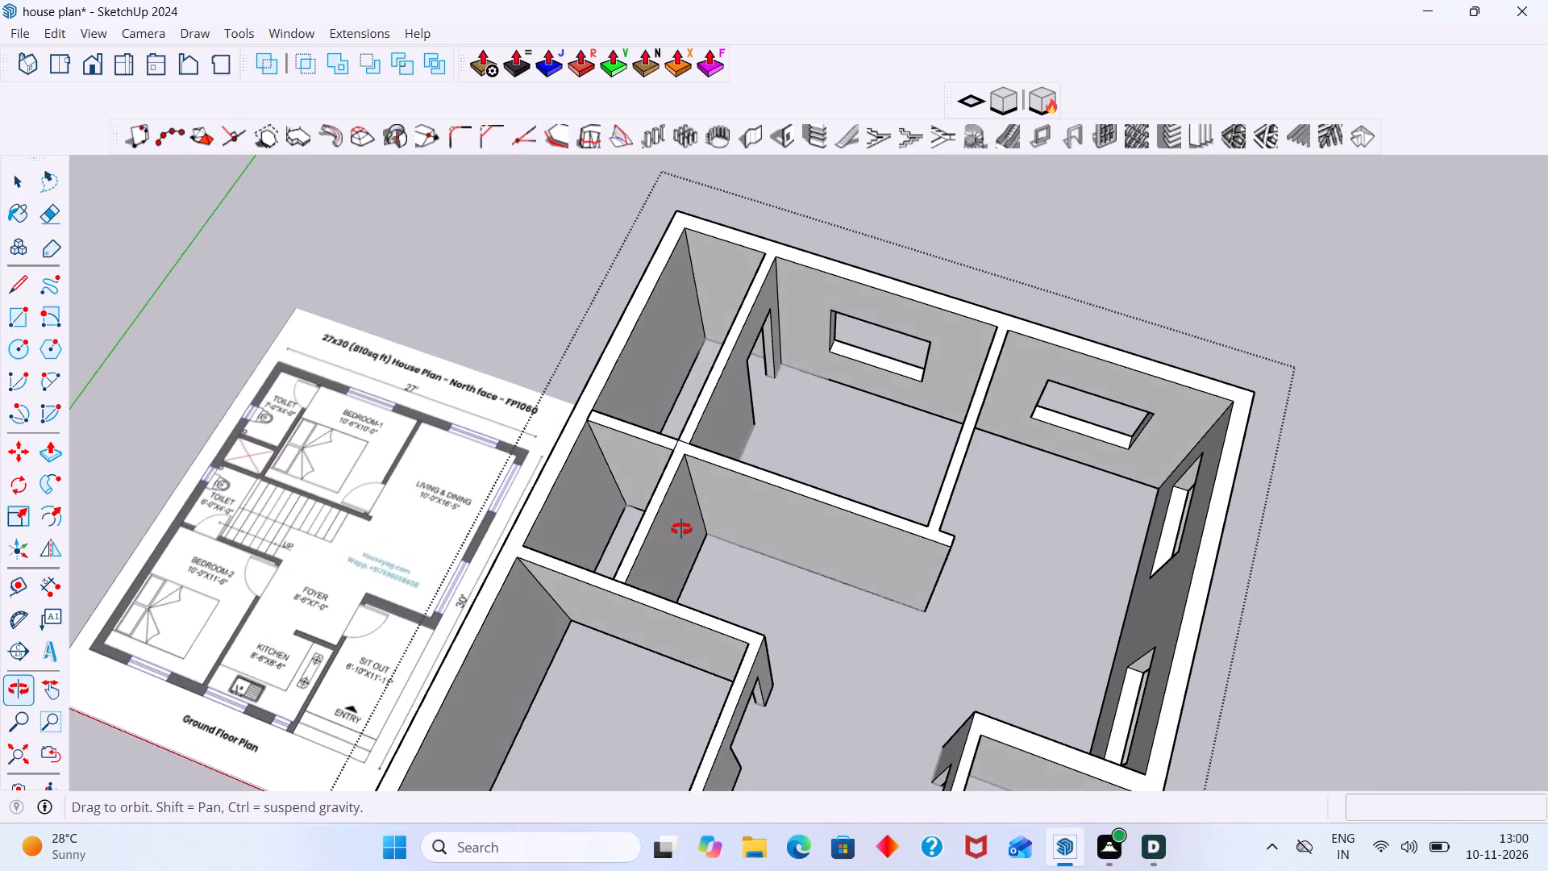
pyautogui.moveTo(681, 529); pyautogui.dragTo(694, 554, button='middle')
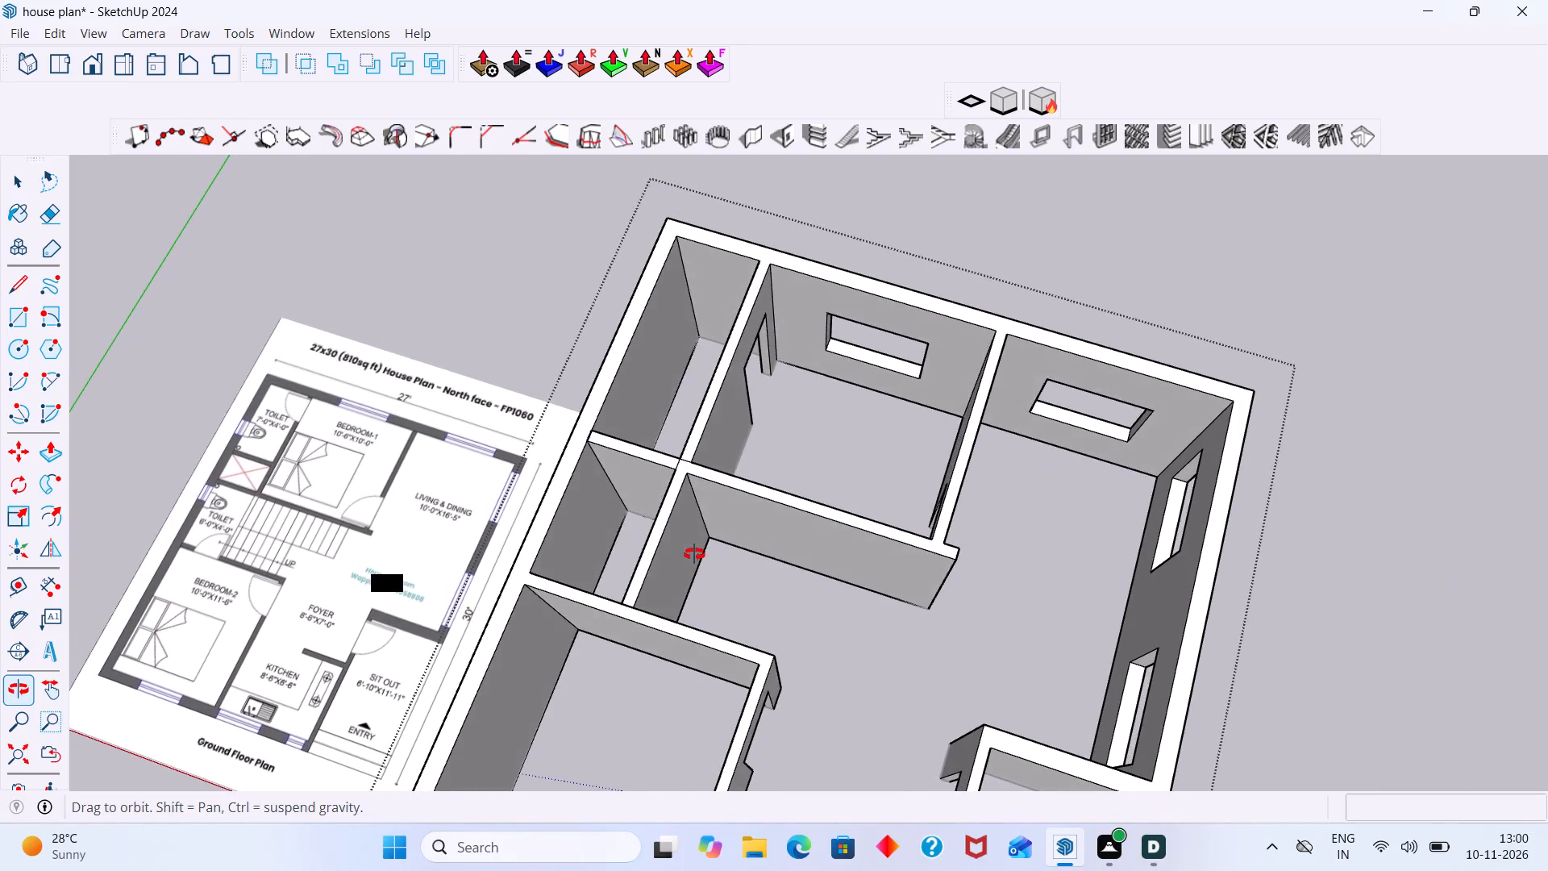
# Inside the wall group, draw a 10' vertical line on the toilet/Bedroom-1 wall from the 6" floor strip's shaft-side corner to the wall top.
pyautogui.moveTo(694, 554); pyautogui.dragTo(685, 552, button='middle')
pyautogui.scroll(2, 377, 467)
pyautogui.scroll(1, 276, 473)
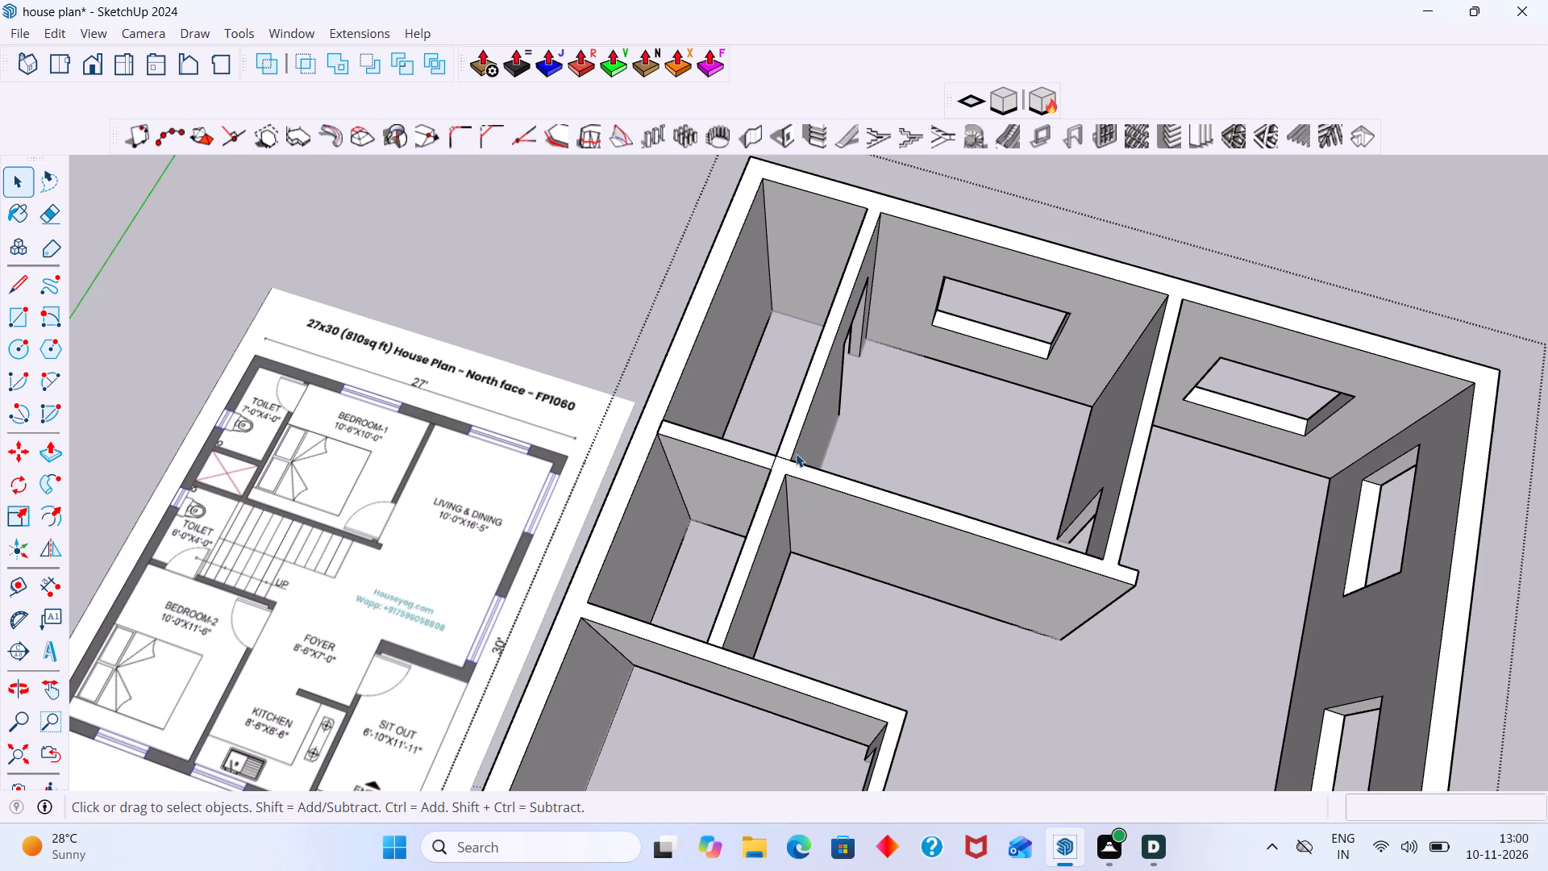
pyautogui.scroll(3, 792, 419)
pyautogui.scroll(-2, 739, 415)
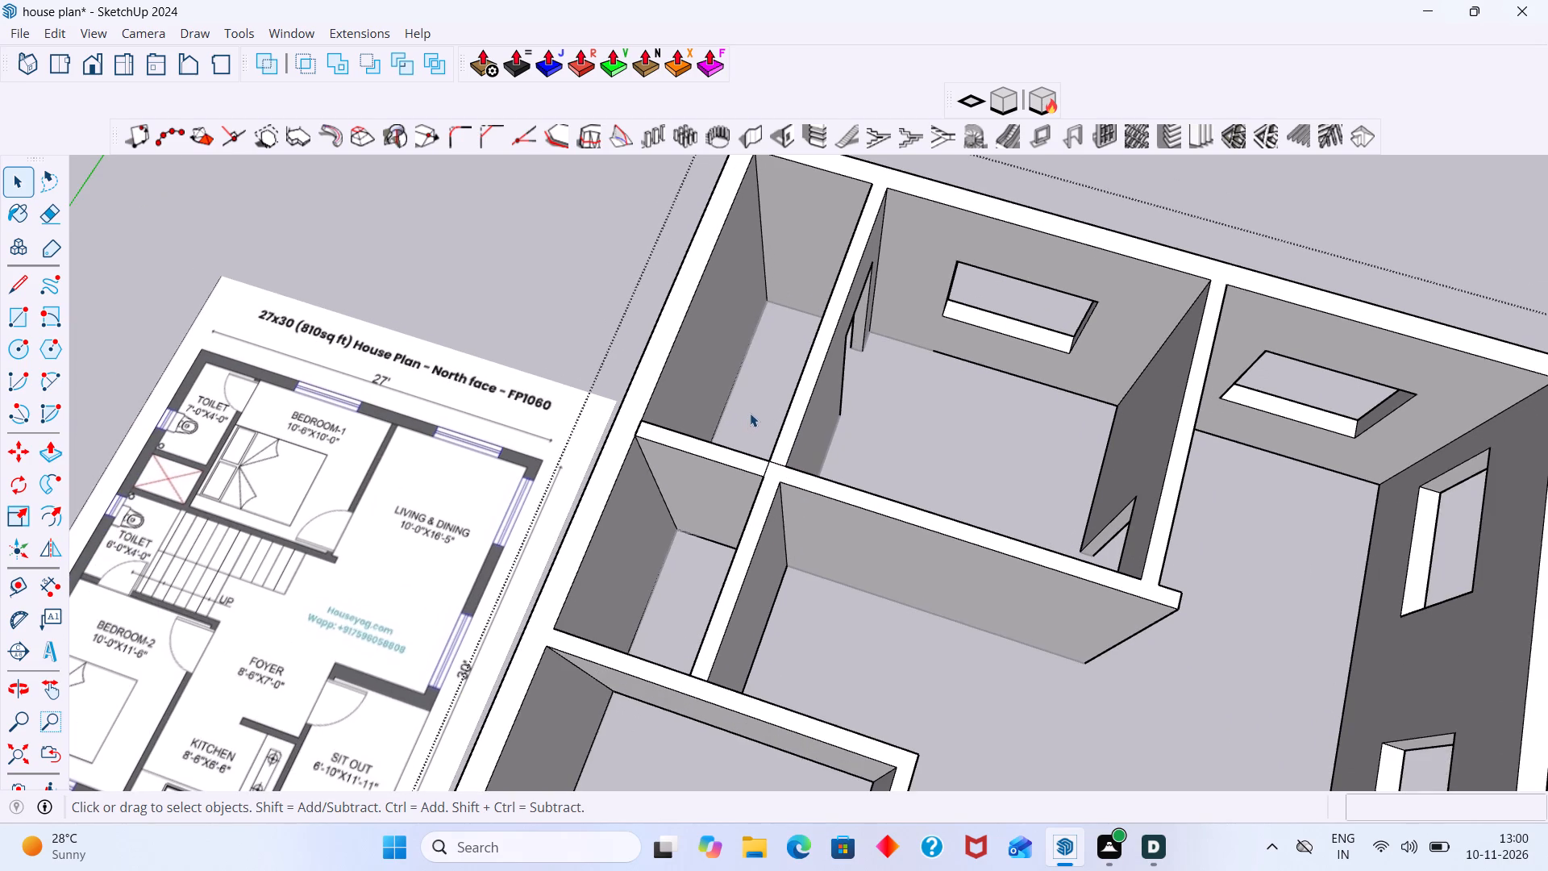
pyautogui.keyDown('shift'); pyautogui.moveTo(750, 442); pyautogui.dragTo(772, 547, button='middle'); pyautogui.keyUp('shift')
pyautogui.moveTo(761, 563); pyautogui.dragTo(755, 598, button='middle')
pyautogui.scroll(5, 762, 534)
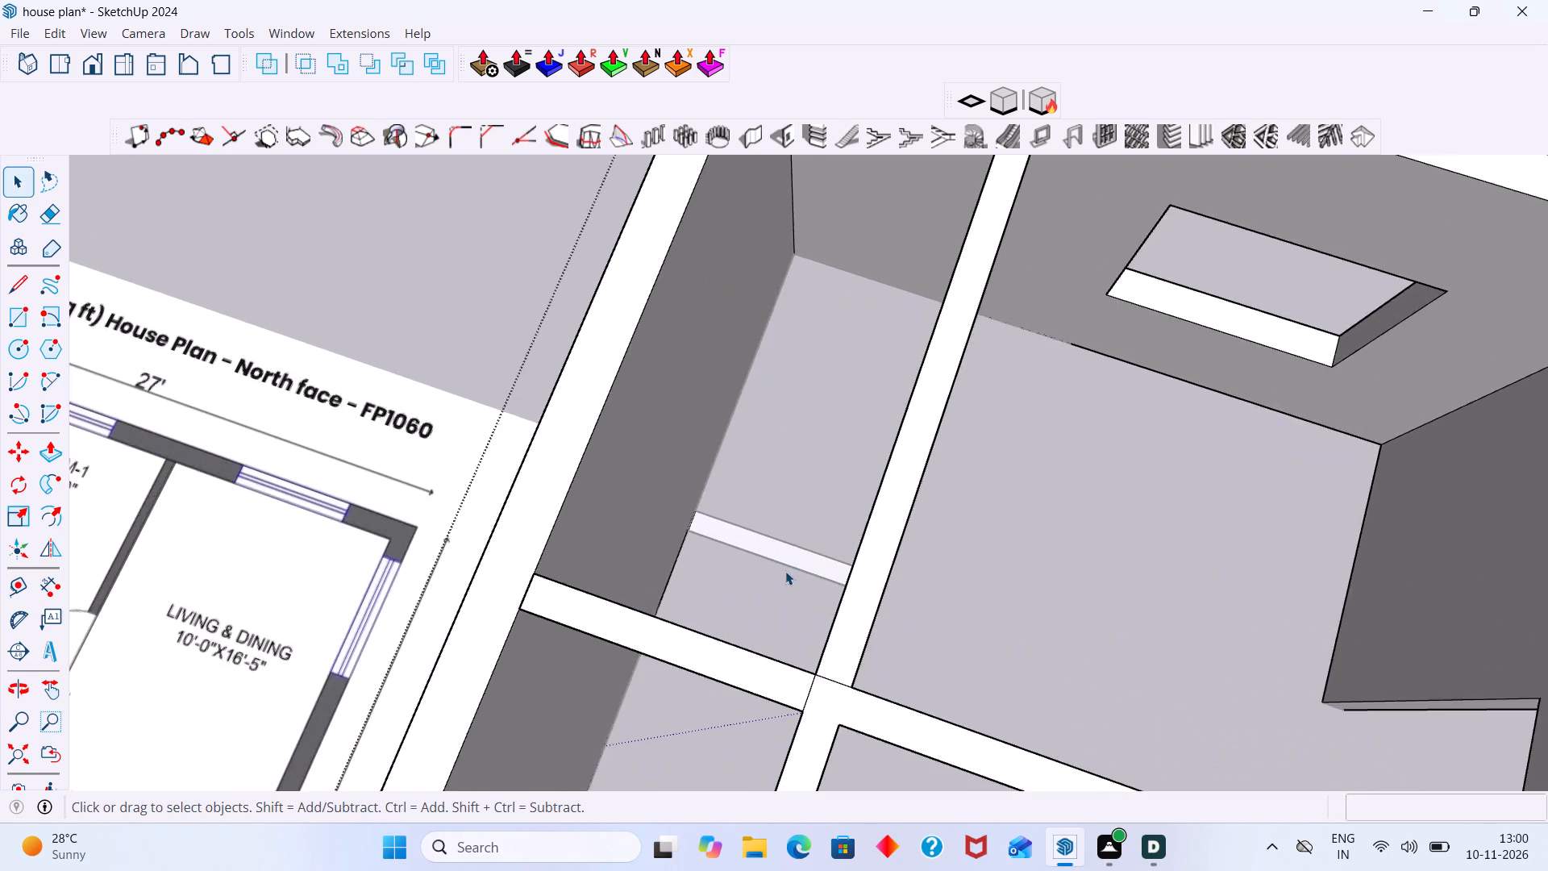
pyautogui.moveTo(786, 572); pyautogui.dragTo(1309, 590, button='middle')
pyautogui.moveTo(1080, 518); pyautogui.dragTo(1267, 543, button='middle')
pyautogui.scroll(5, 1019, 482)
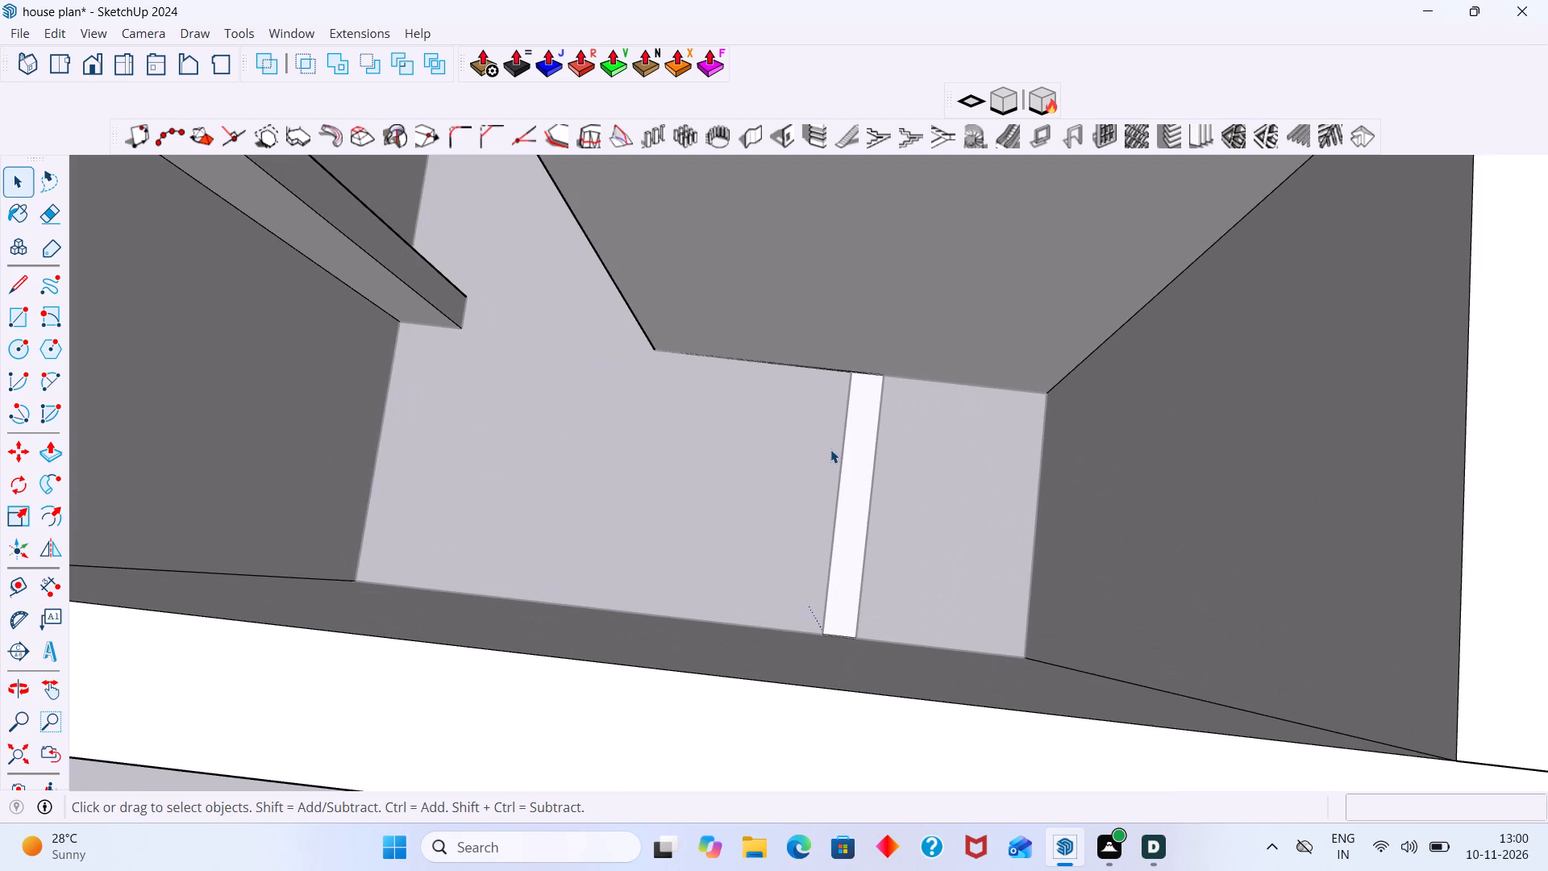
pyautogui.click(895, 464)
pyautogui.doubleClick(897, 469)
pyautogui.click(859, 486)
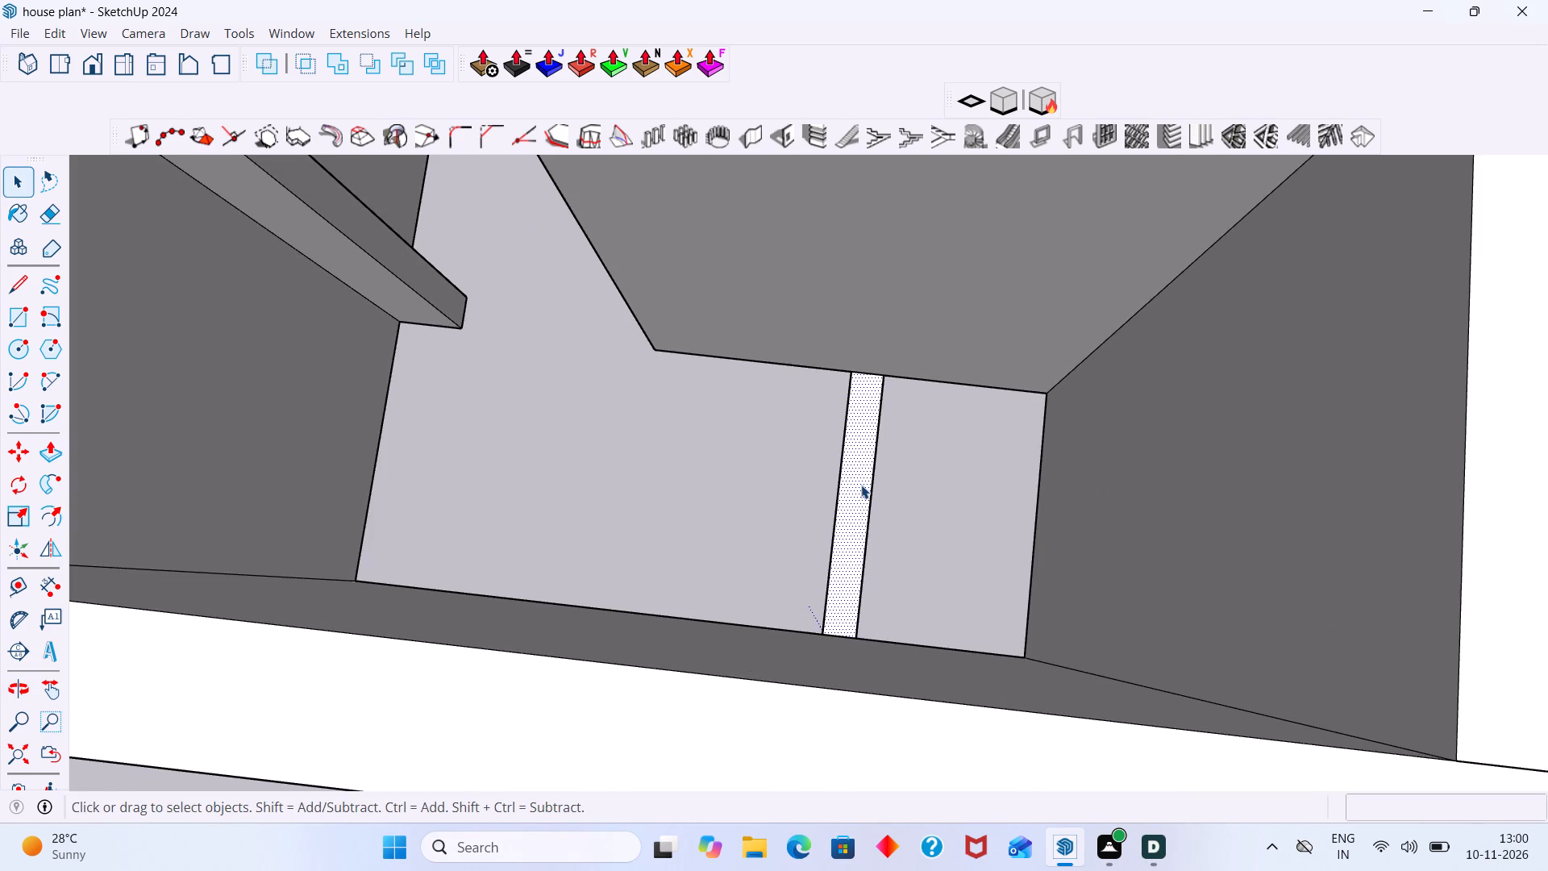
pyautogui.doubleClick(861, 485)
pyautogui.scroll(-2, 900, 469)
pyautogui.click(902, 479)
pyautogui.click(905, 325)
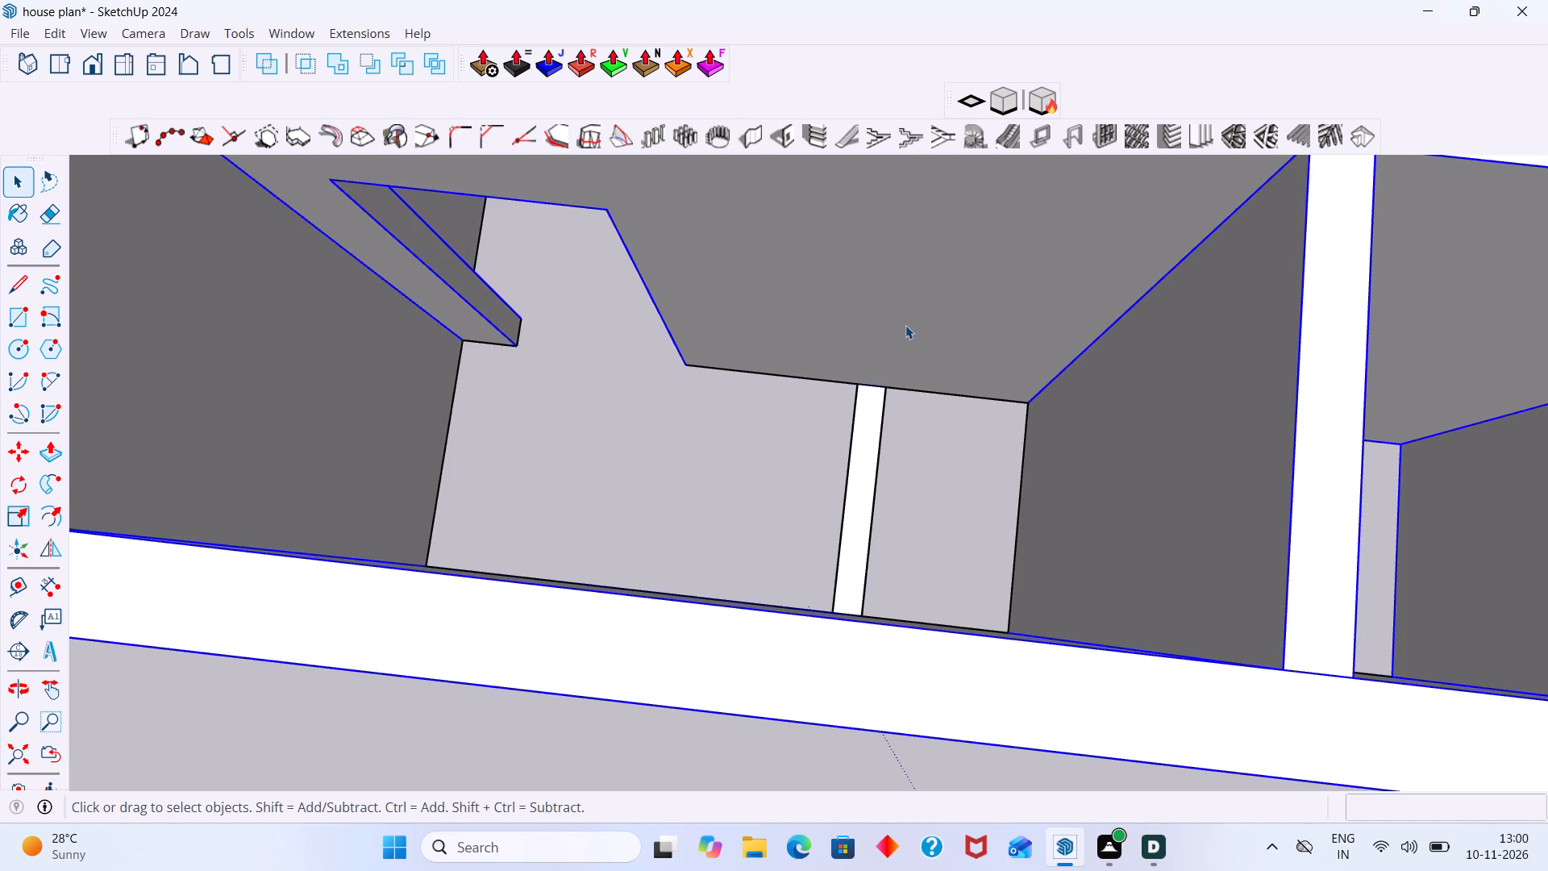
pyautogui.click(905, 325)
pyautogui.click(903, 336)
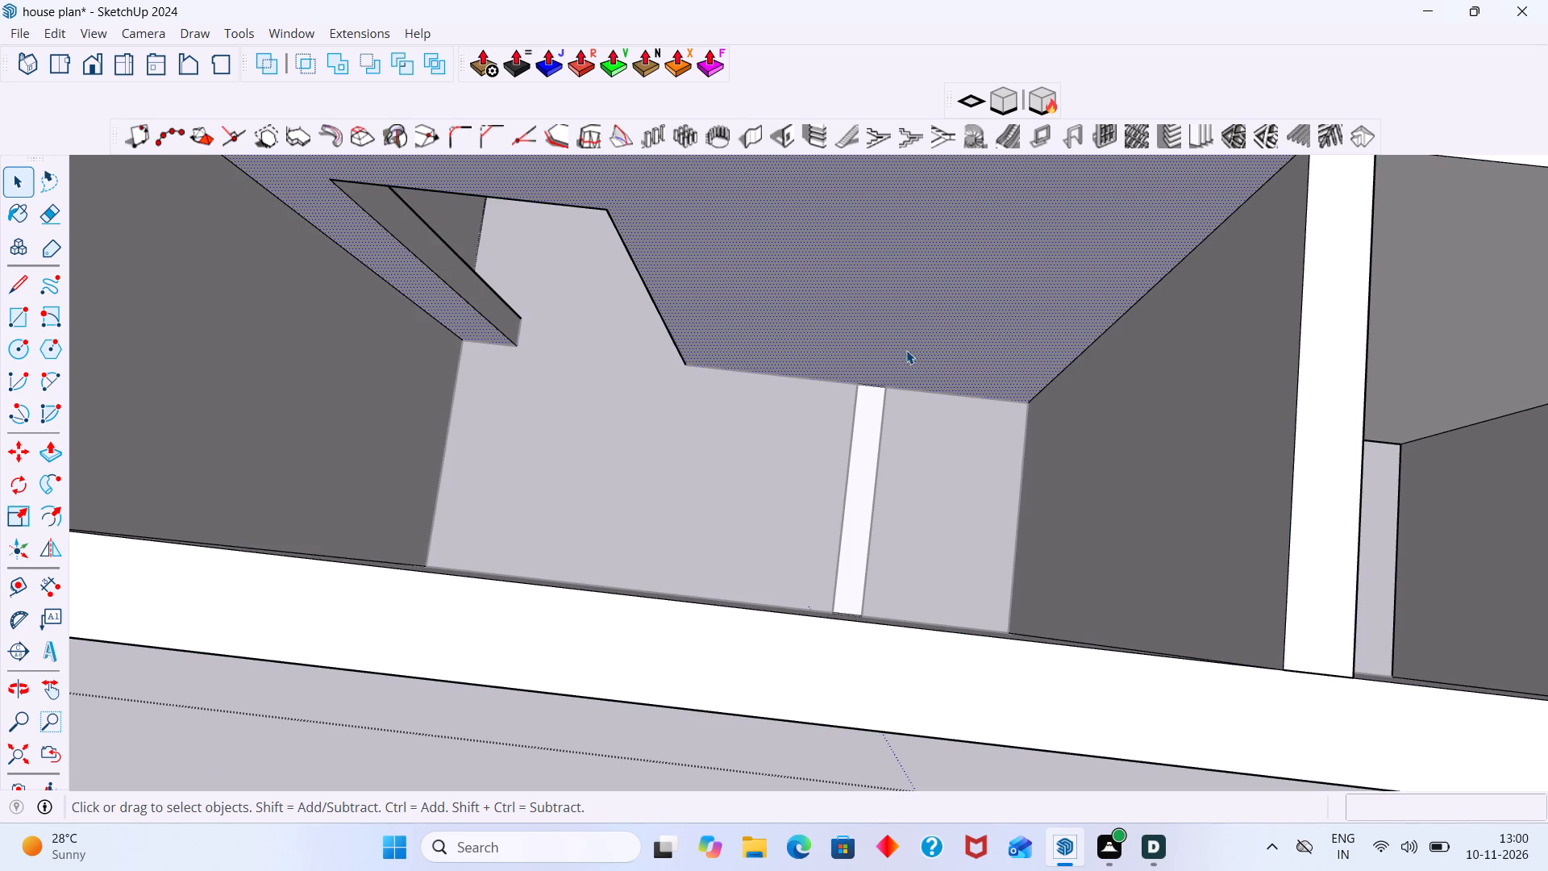
pyautogui.press('l')
pyautogui.scroll(-2, 887, 391)
pyautogui.click(887, 388)
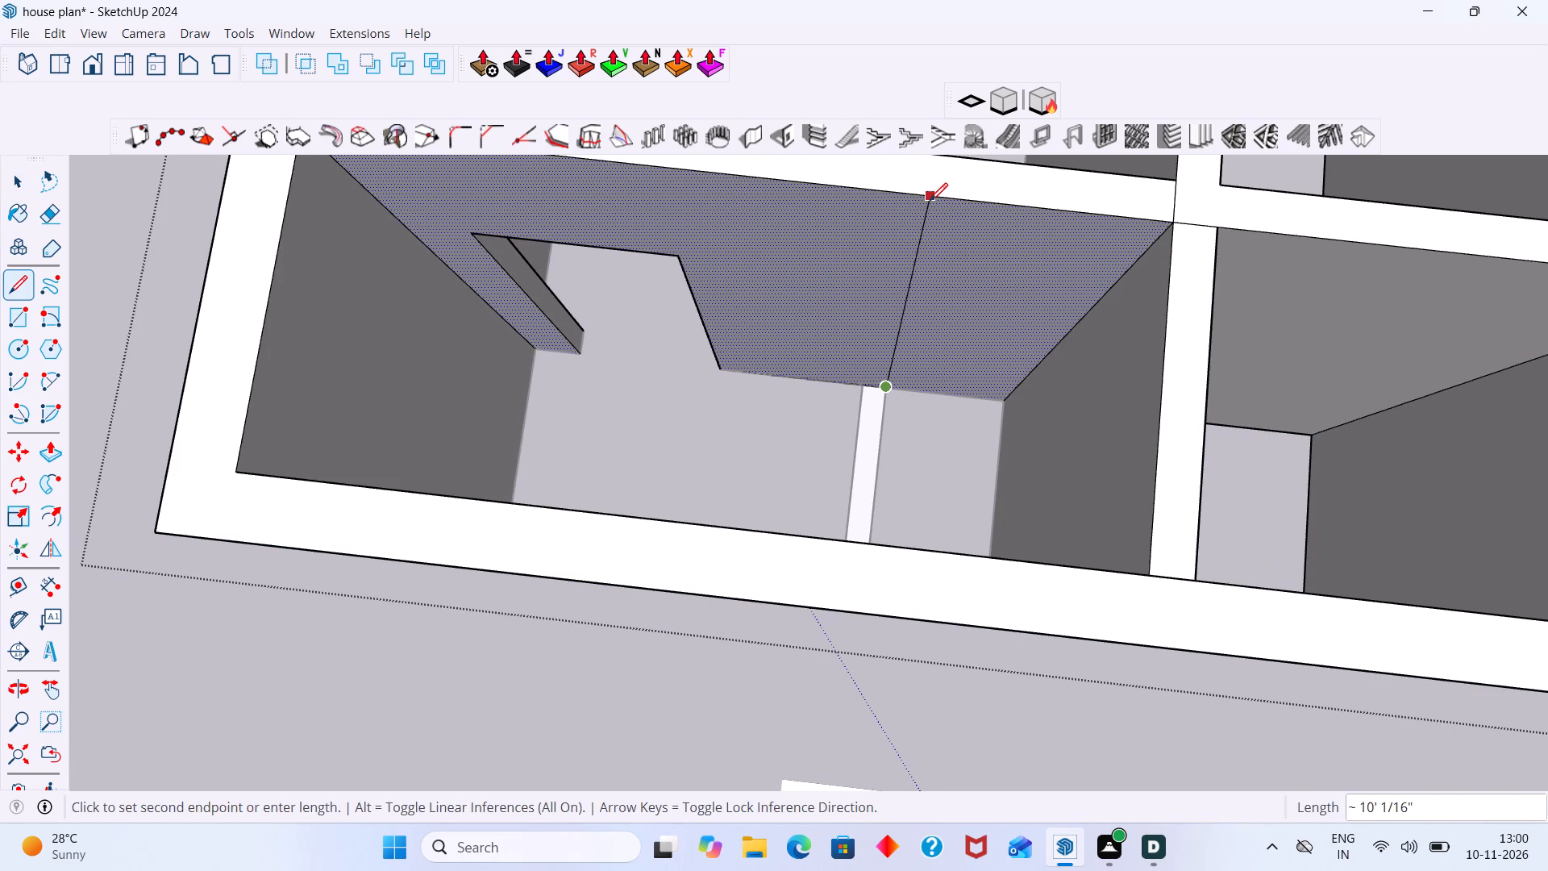
pyautogui.click(931, 198)
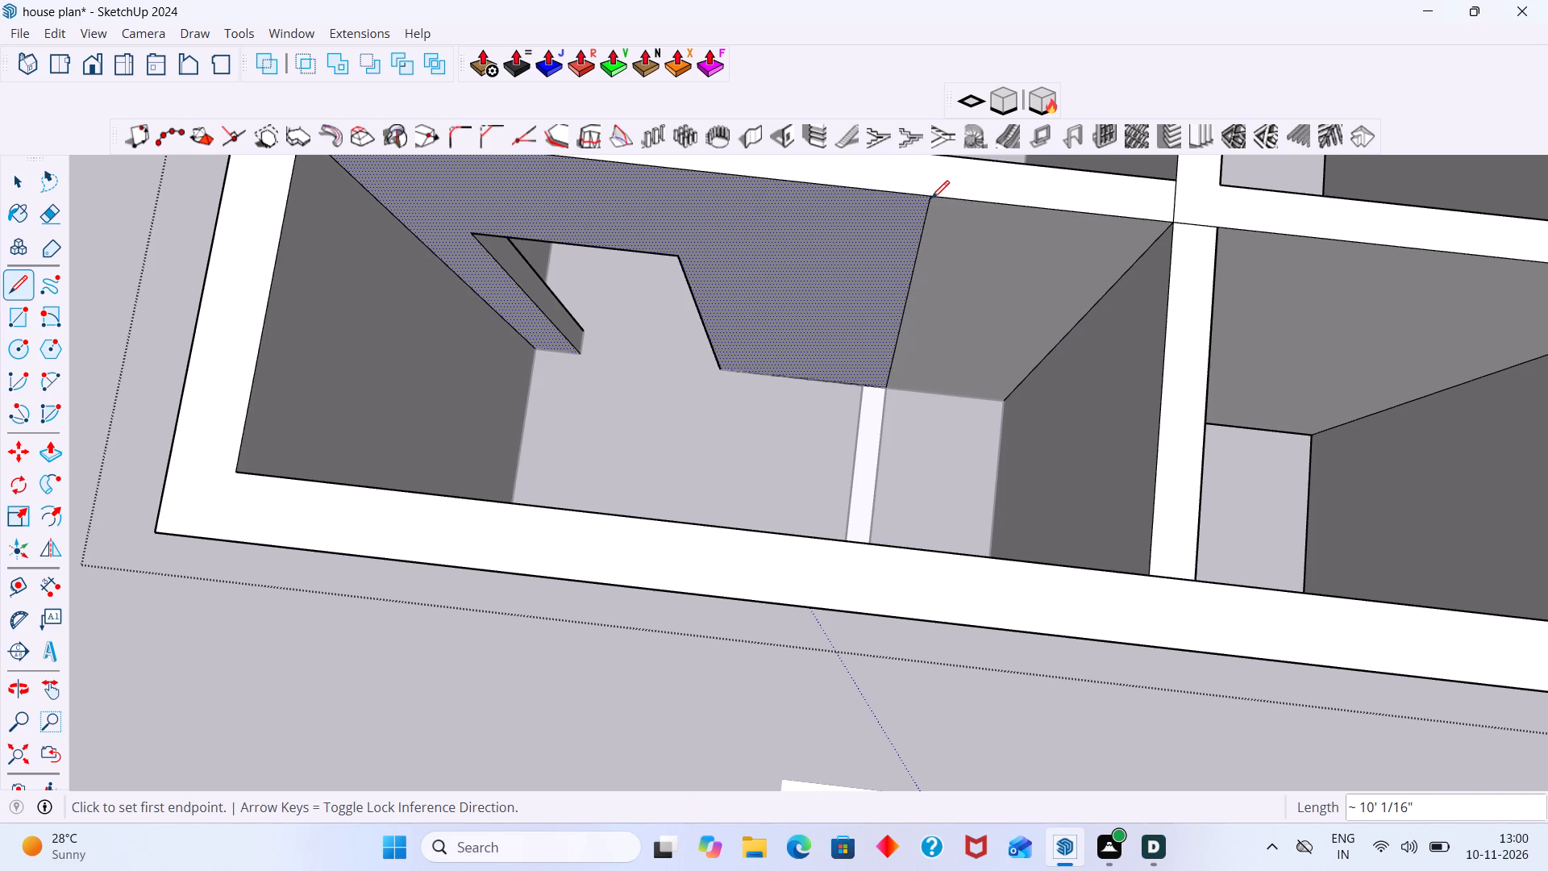
pyautogui.press('space')
# Draw a rectangle about 10' by 6" on the same wall face, from the floor strip's other corner to the line's top end.
pyautogui.press('r')
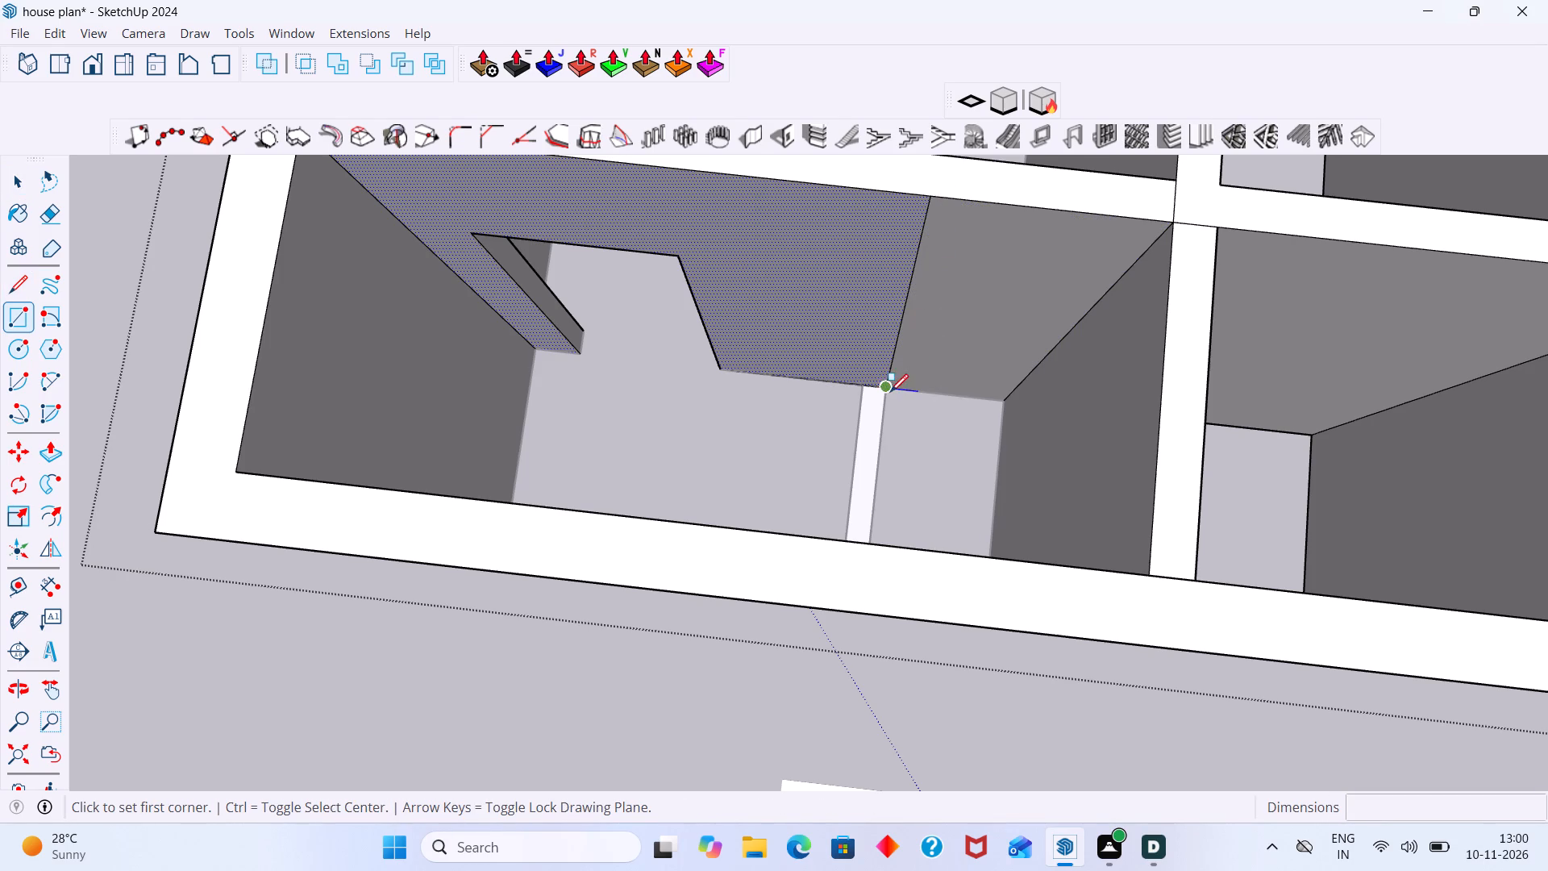
pyautogui.click(931, 198)
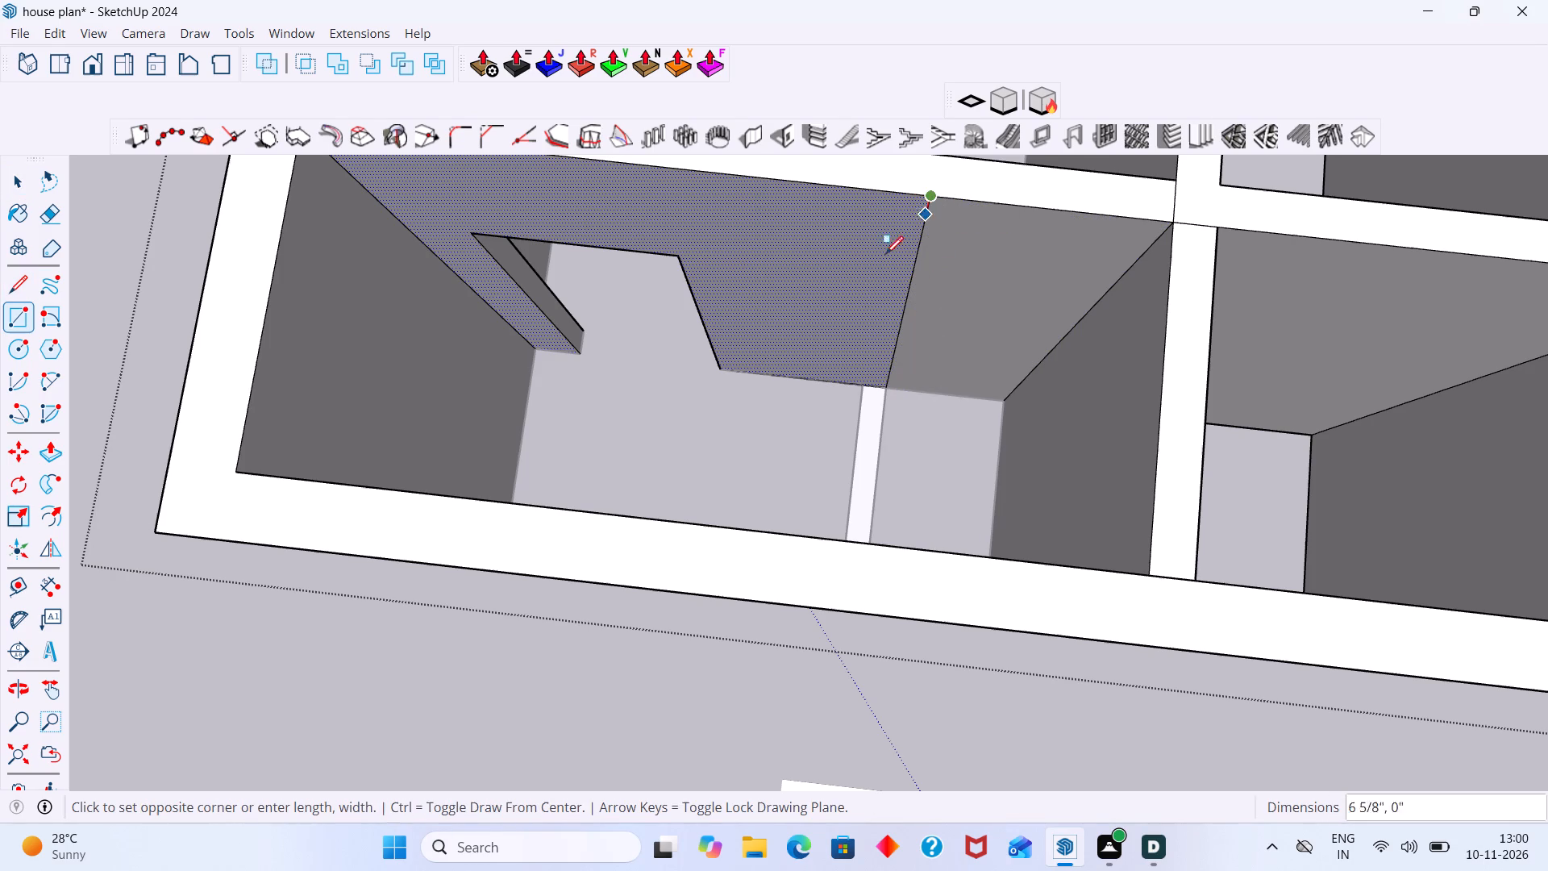
pyautogui.scroll(4, 865, 388)
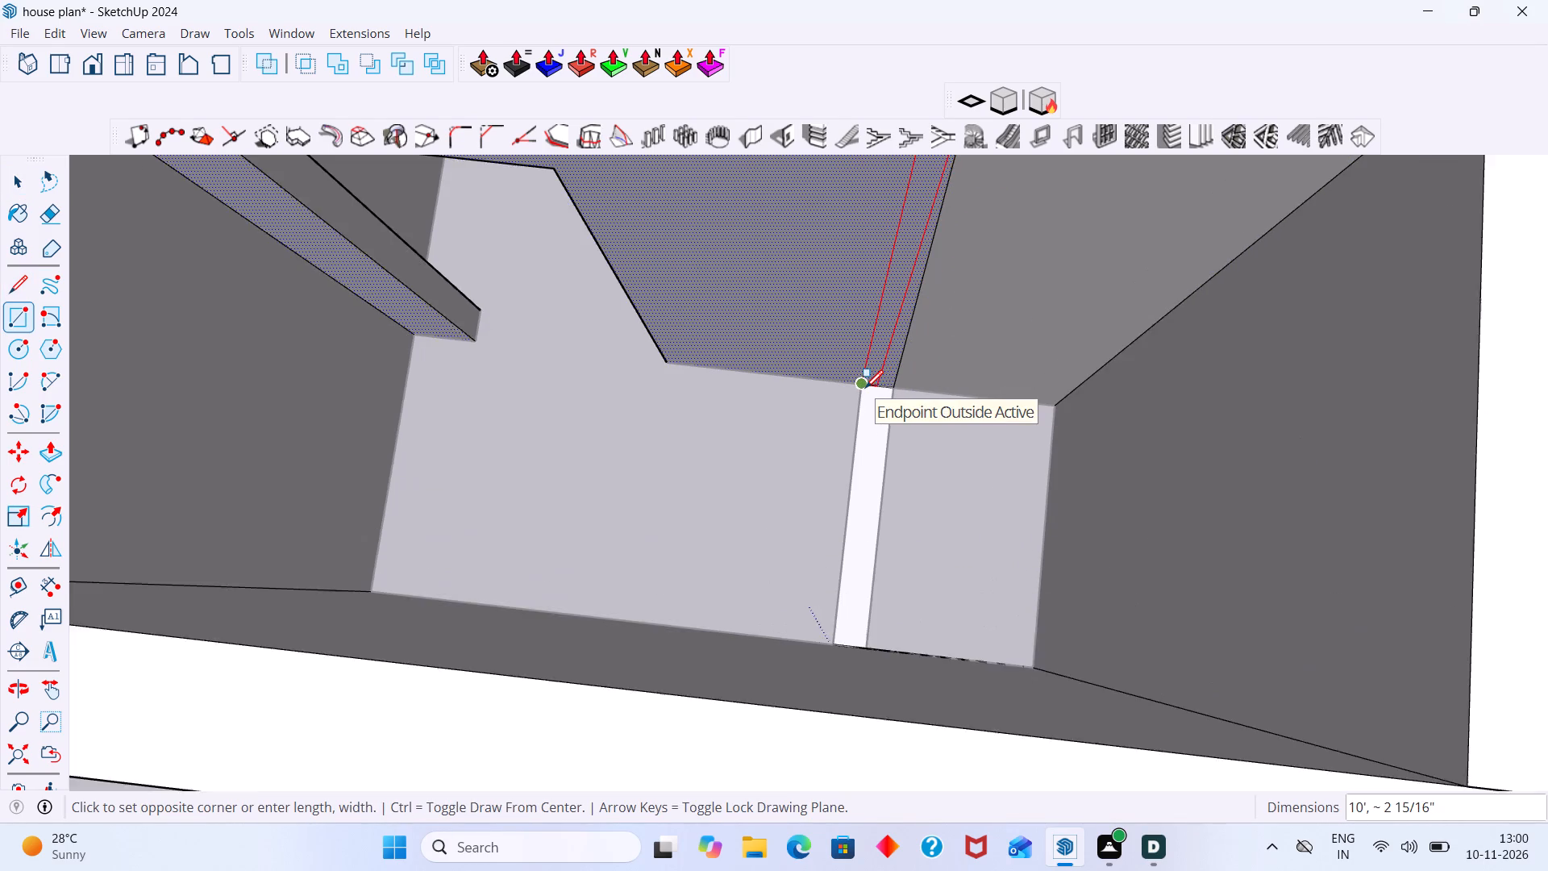
pyautogui.scroll(1, 865, 388)
pyautogui.press('Escape')
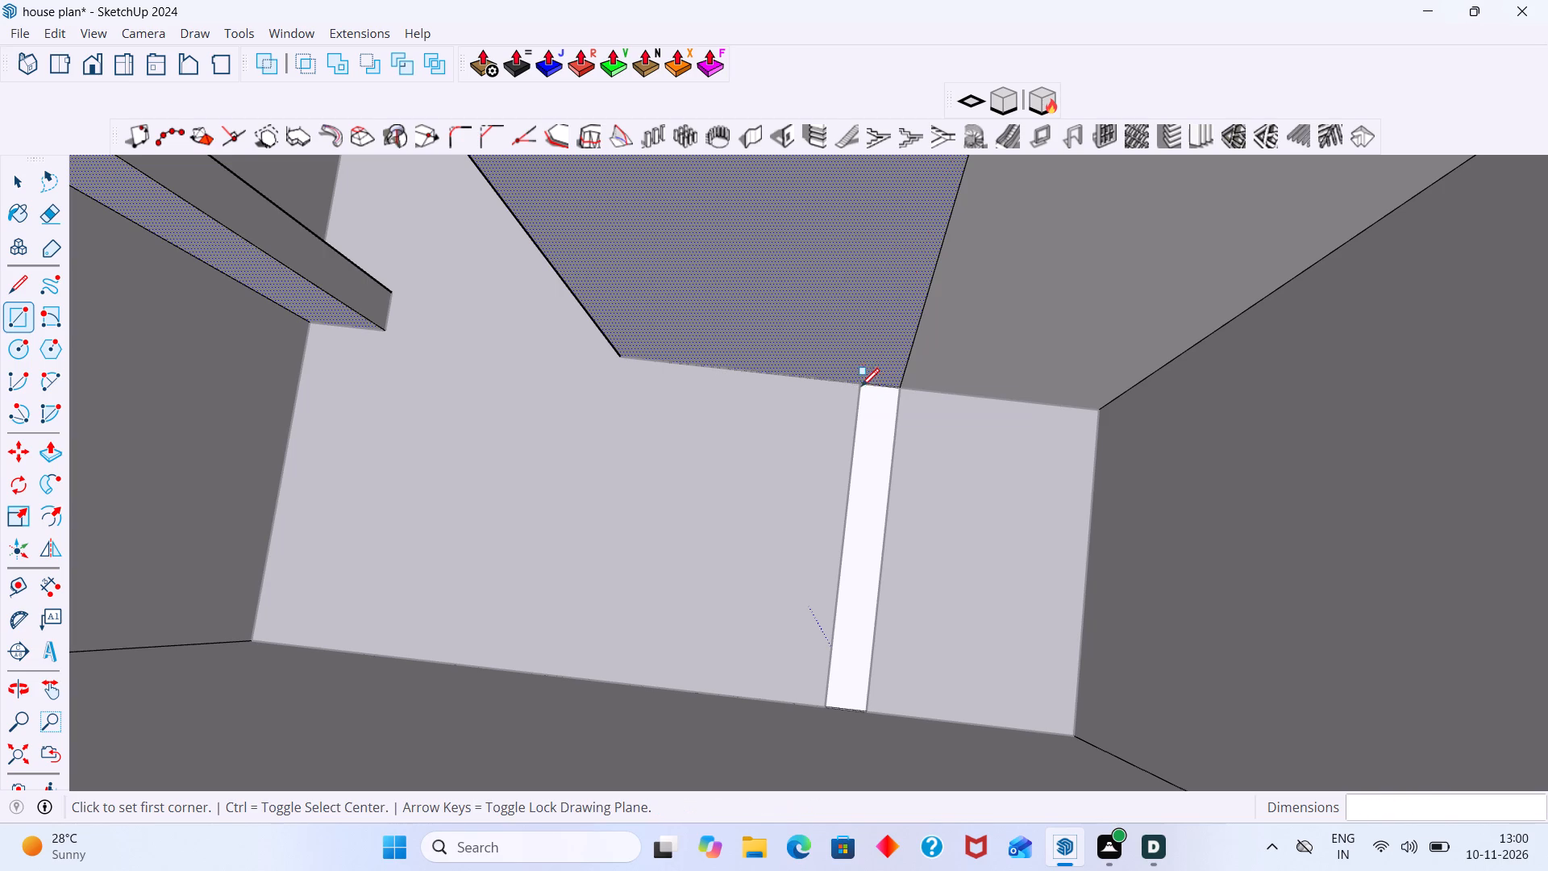
pyautogui.scroll(-7, 893, 383)
pyautogui.keyDown('shift'); pyautogui.moveTo(888, 351); pyautogui.dragTo(869, 445, button='middle'); pyautogui.keyUp('shift')
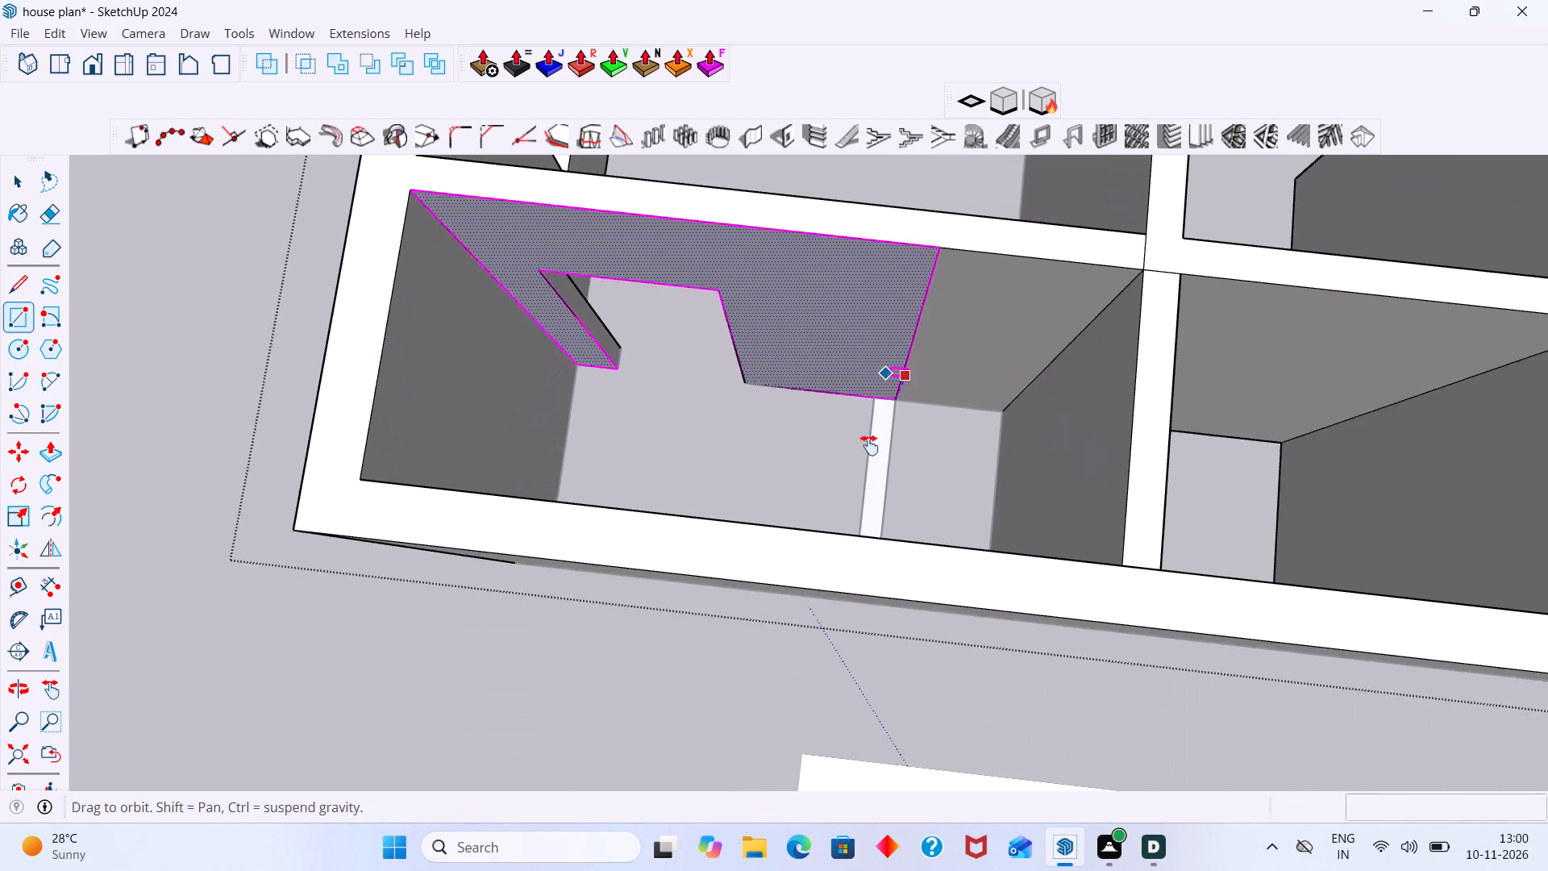
pyautogui.keyDown('shift'); pyautogui.moveTo(869, 445); pyautogui.dragTo(860, 469, button='middle'); pyautogui.keyUp('shift')
pyautogui.click(851, 480)
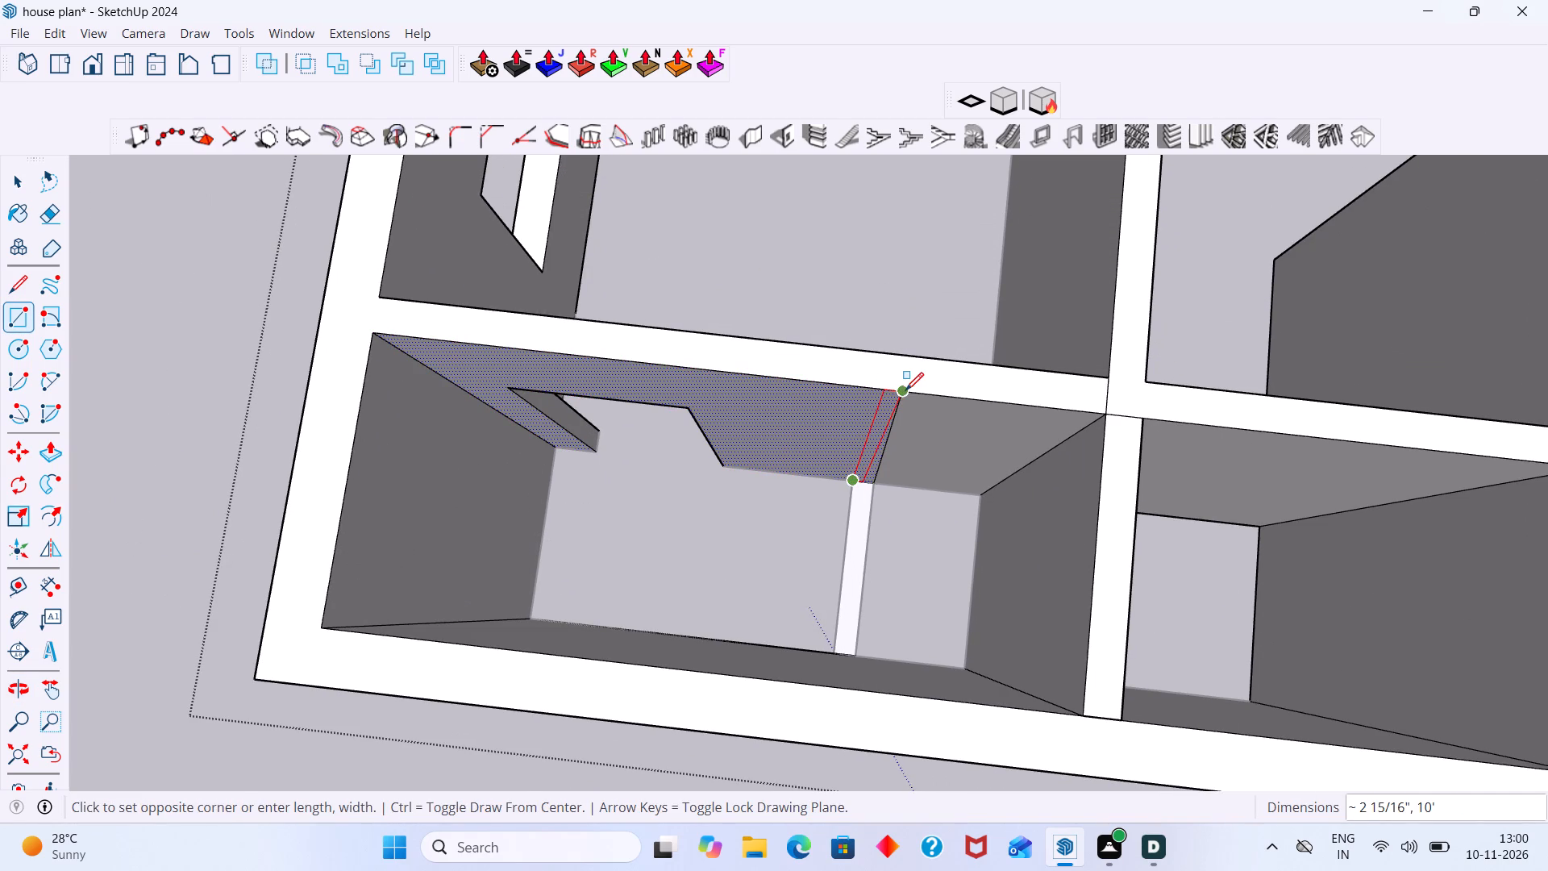
pyautogui.scroll(8, 901, 394)
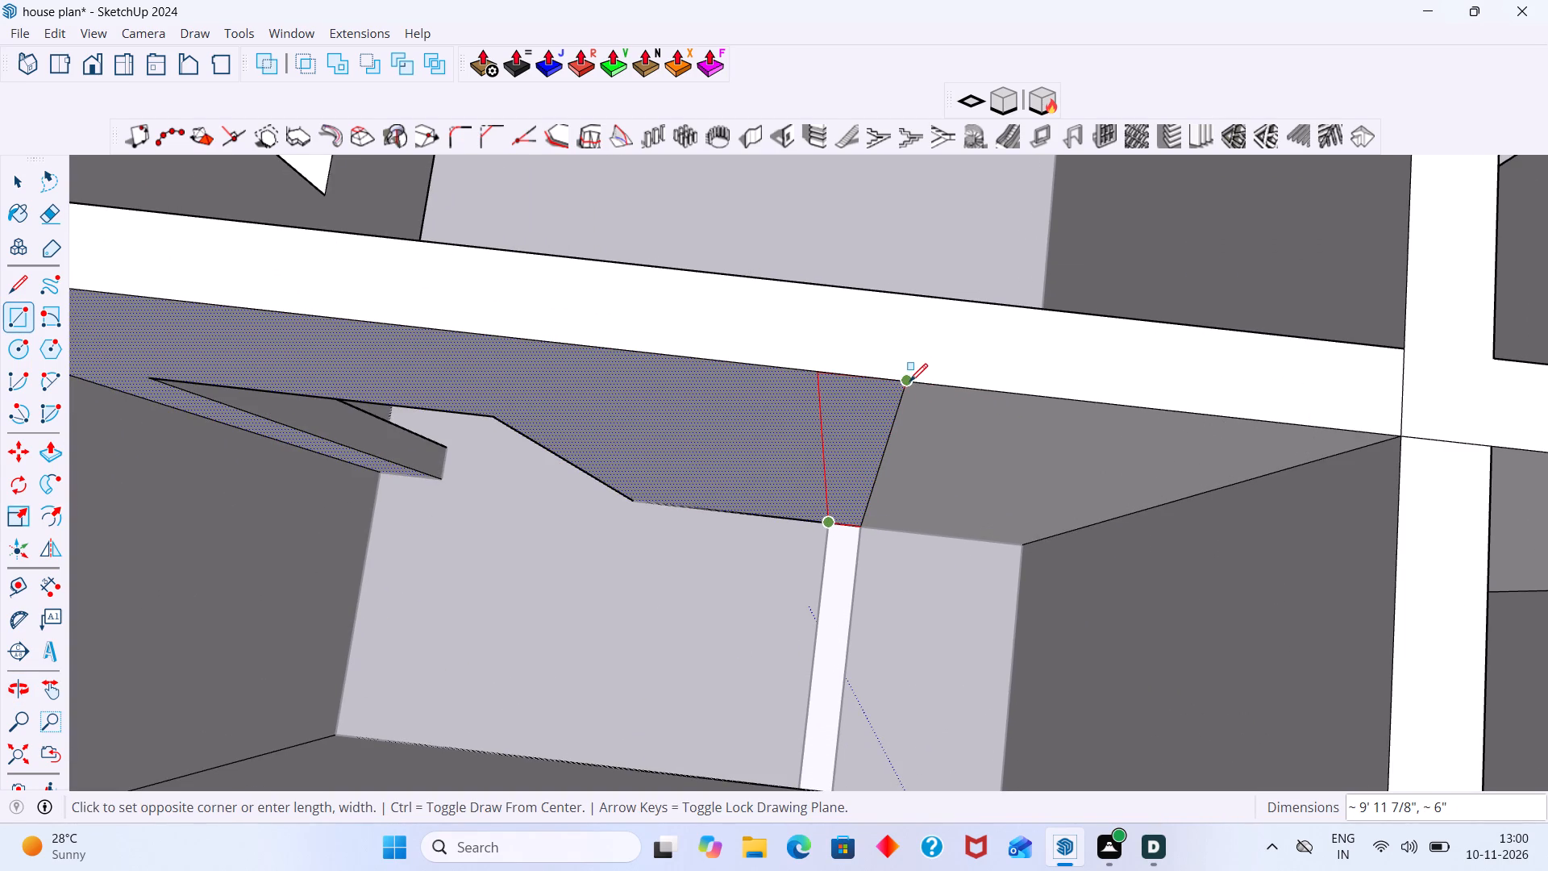
pyautogui.click(910, 377)
# Push/Pull the 6" wide strip 4' across to the outer wall to form the partition between the toilet and the shaft.
pyautogui.press('space')
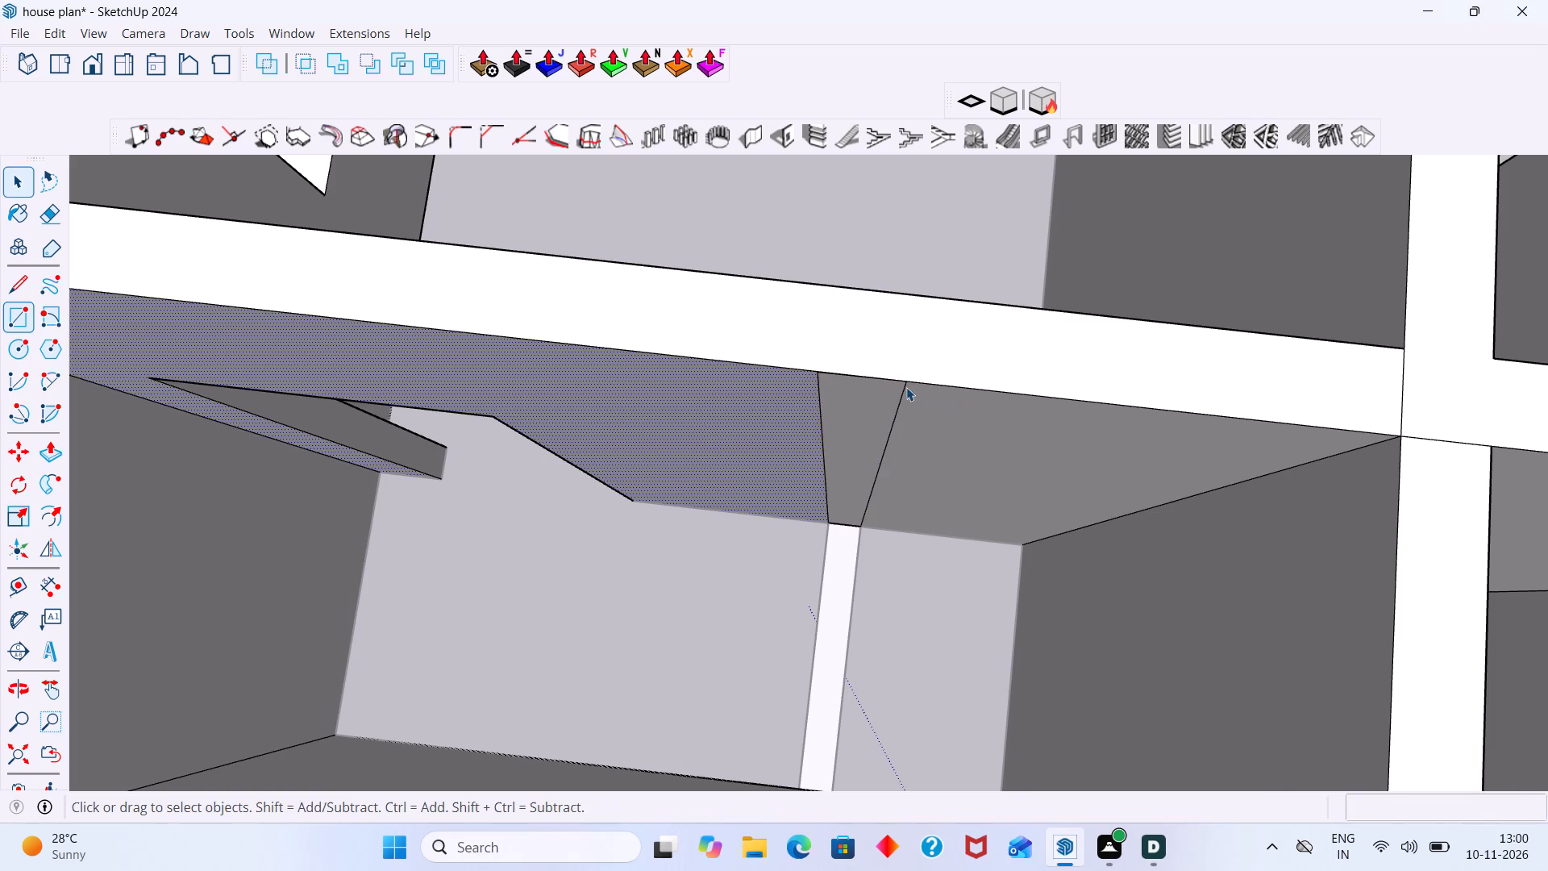
pyautogui.press('p')
pyautogui.press('space')
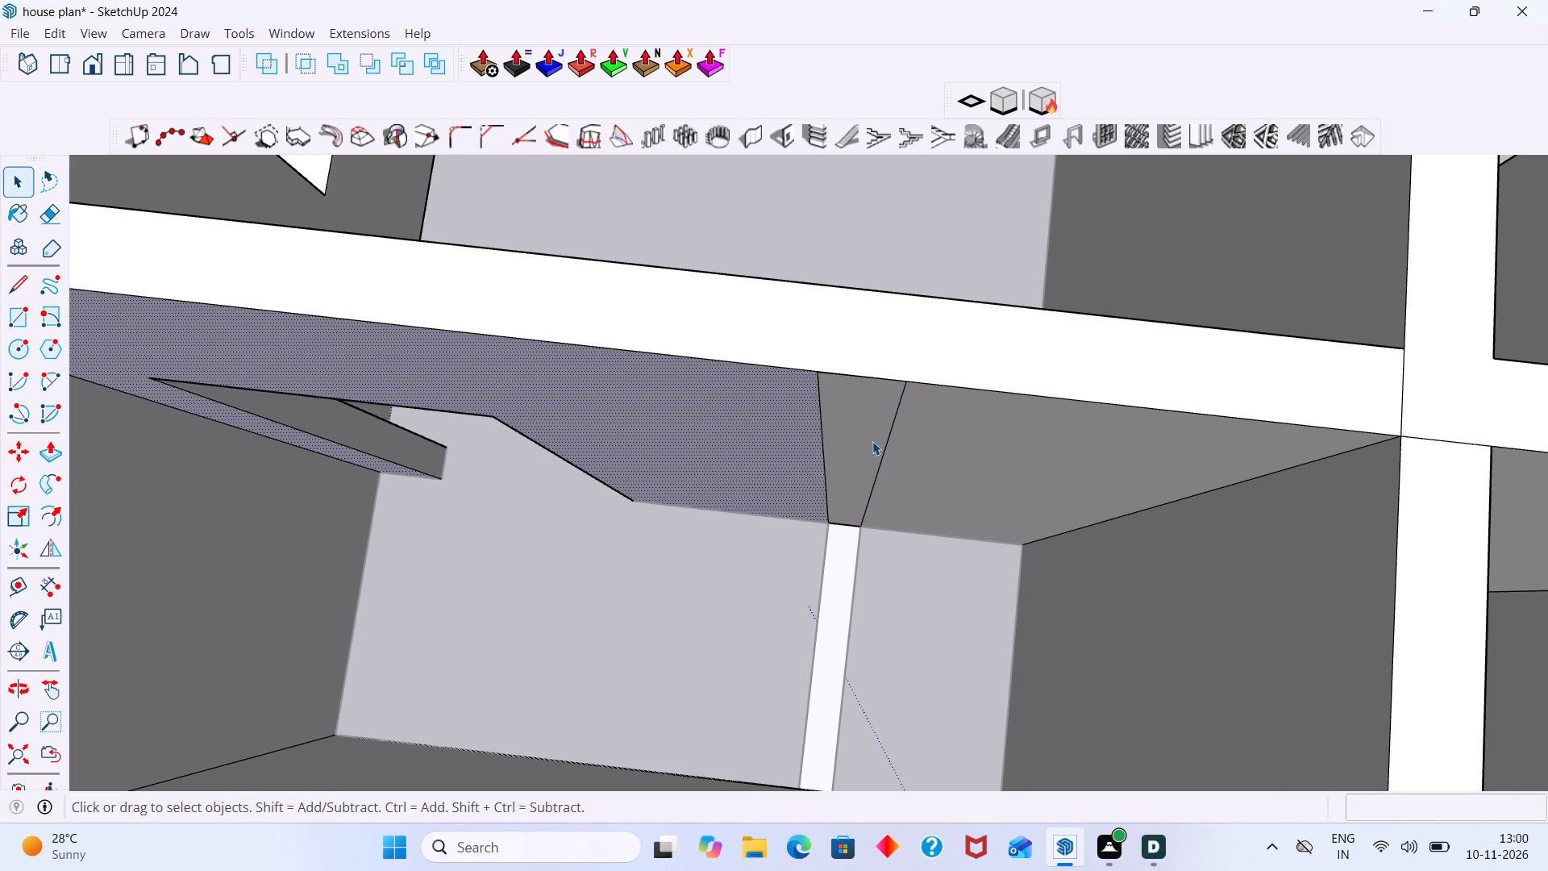
pyautogui.click(872, 441)
pyautogui.press('p')
pyautogui.click(872, 441)
pyautogui.scroll(-4, 852, 529)
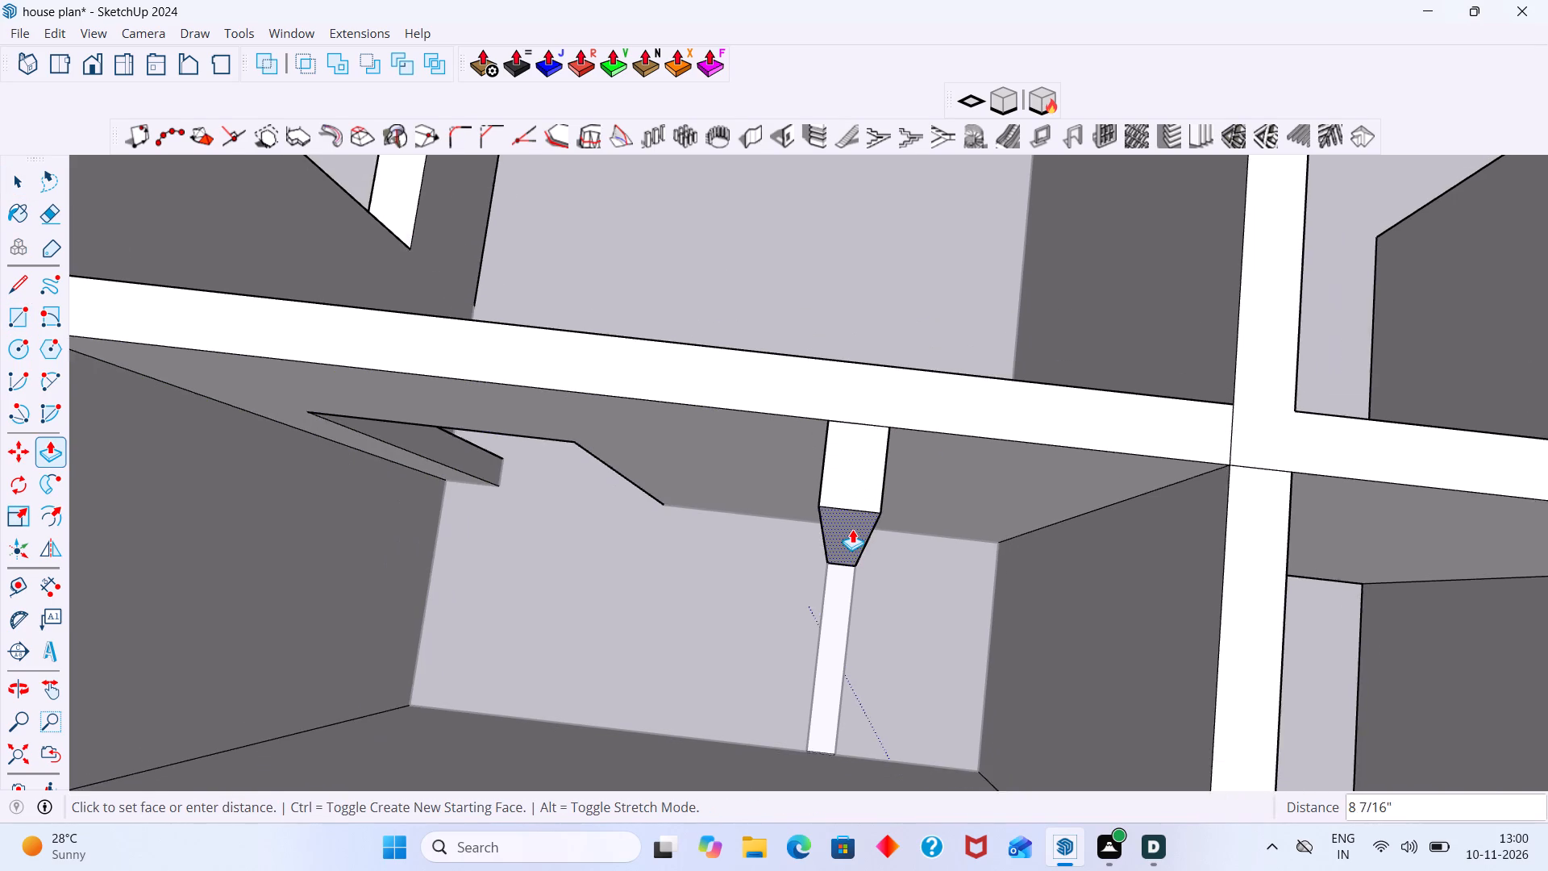
pyautogui.scroll(-1, 852, 529)
pyautogui.keyDown('shift'); pyautogui.moveTo(847, 501); pyautogui.dragTo(821, 394, button='middle'); pyautogui.keyUp('shift')
pyautogui.moveTo(802, 536); pyautogui.dragTo(568, 516, button='middle')
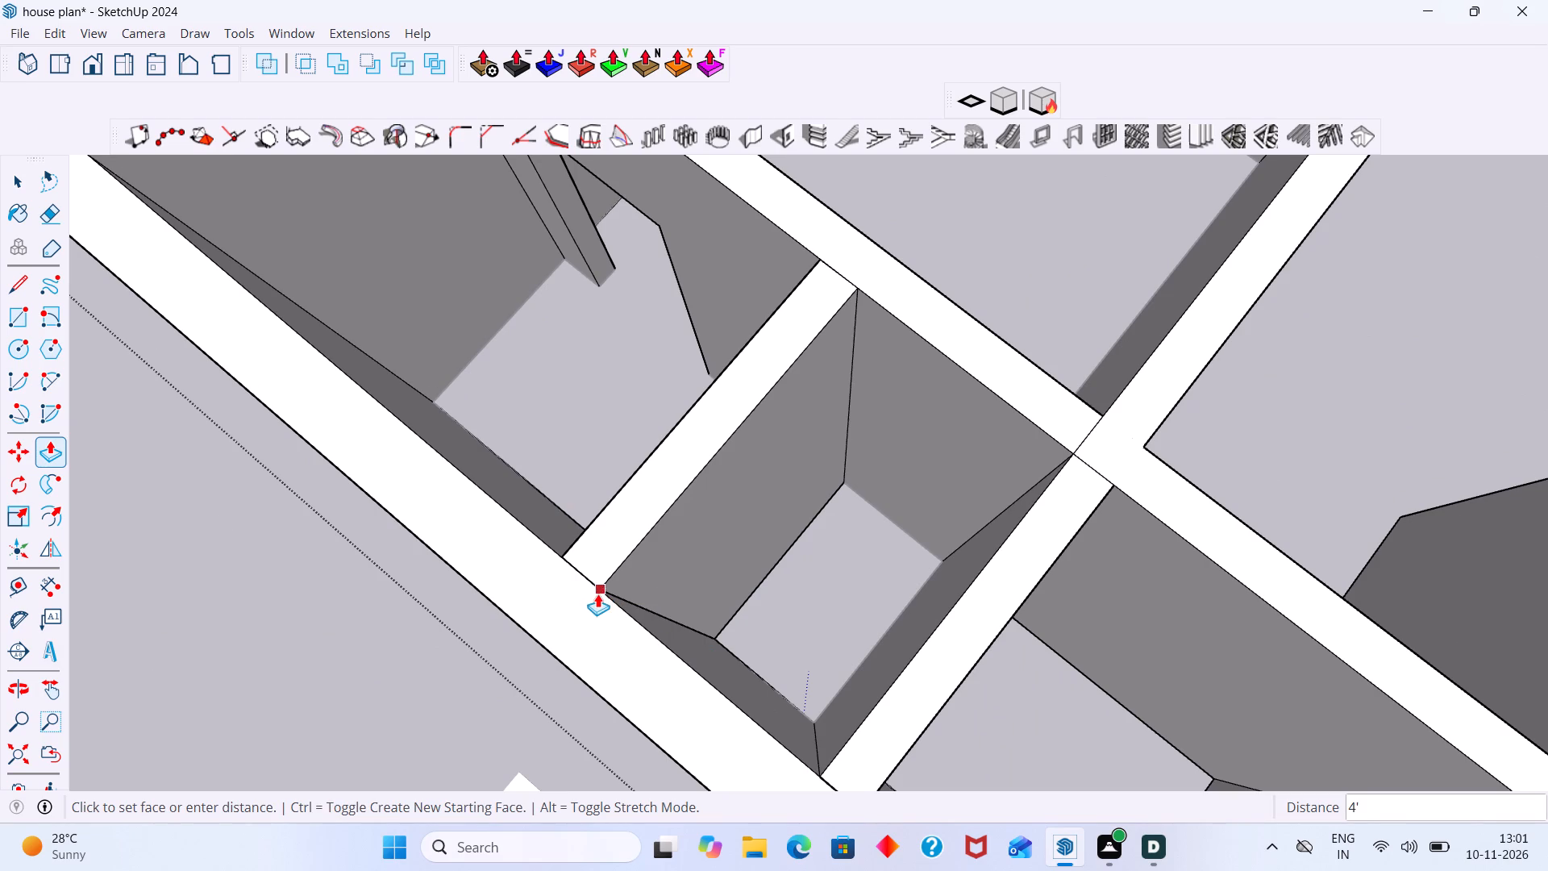
pyautogui.click(817, 773)
pyautogui.press('space')
# Examine the modelled walls against the ground floor plan, especially the toilets, shaft and staircase area.
pyautogui.scroll(-8, 826, 637)
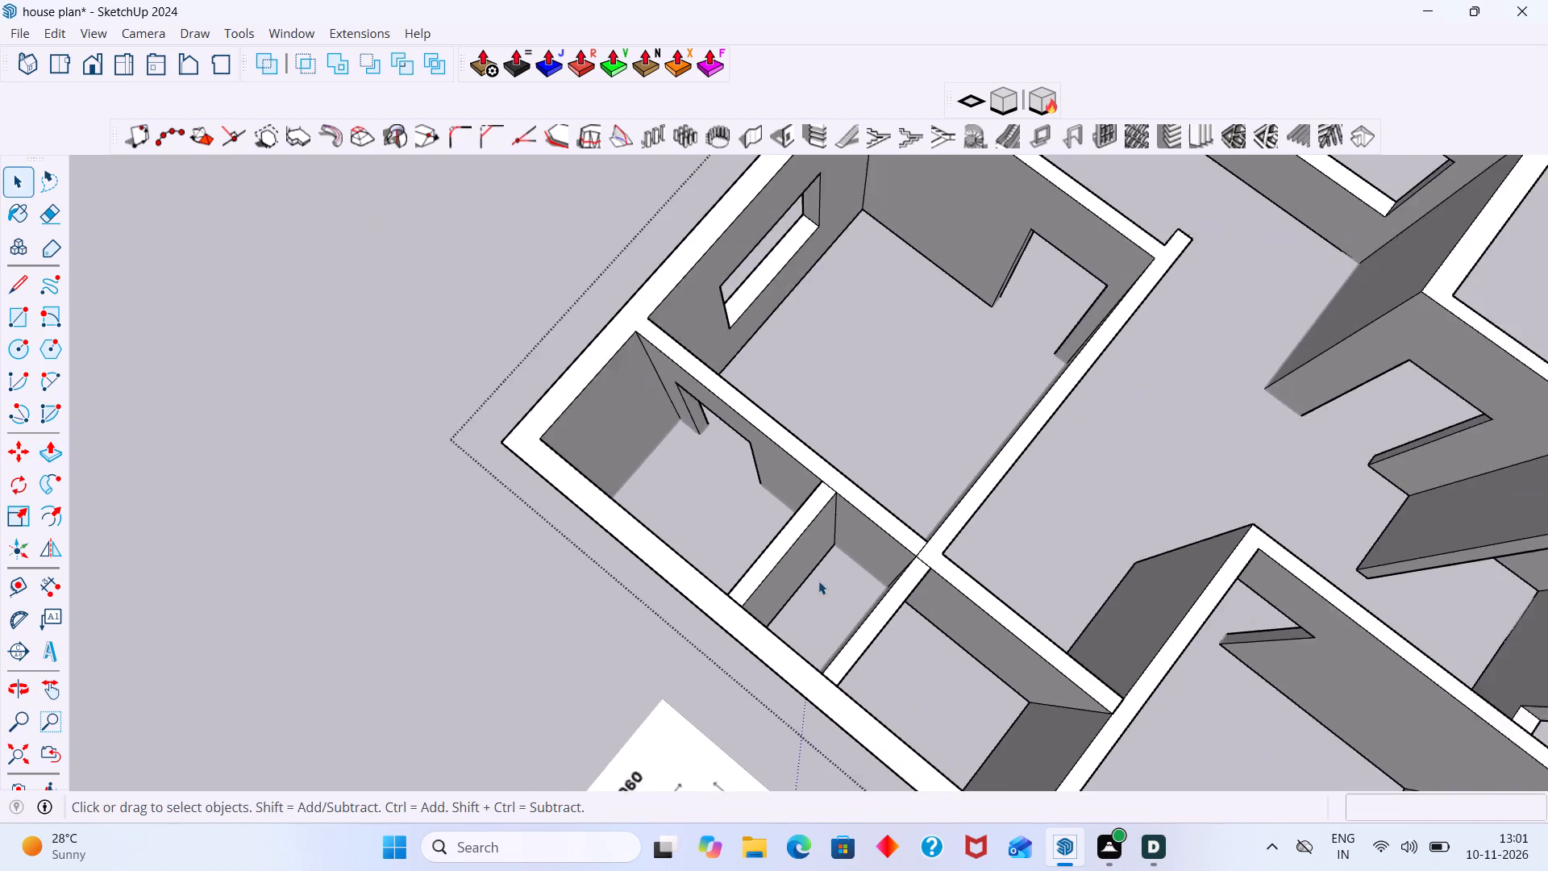
pyautogui.scroll(-3, 818, 581)
pyautogui.moveTo(814, 583); pyautogui.dragTo(753, 554, button='middle')
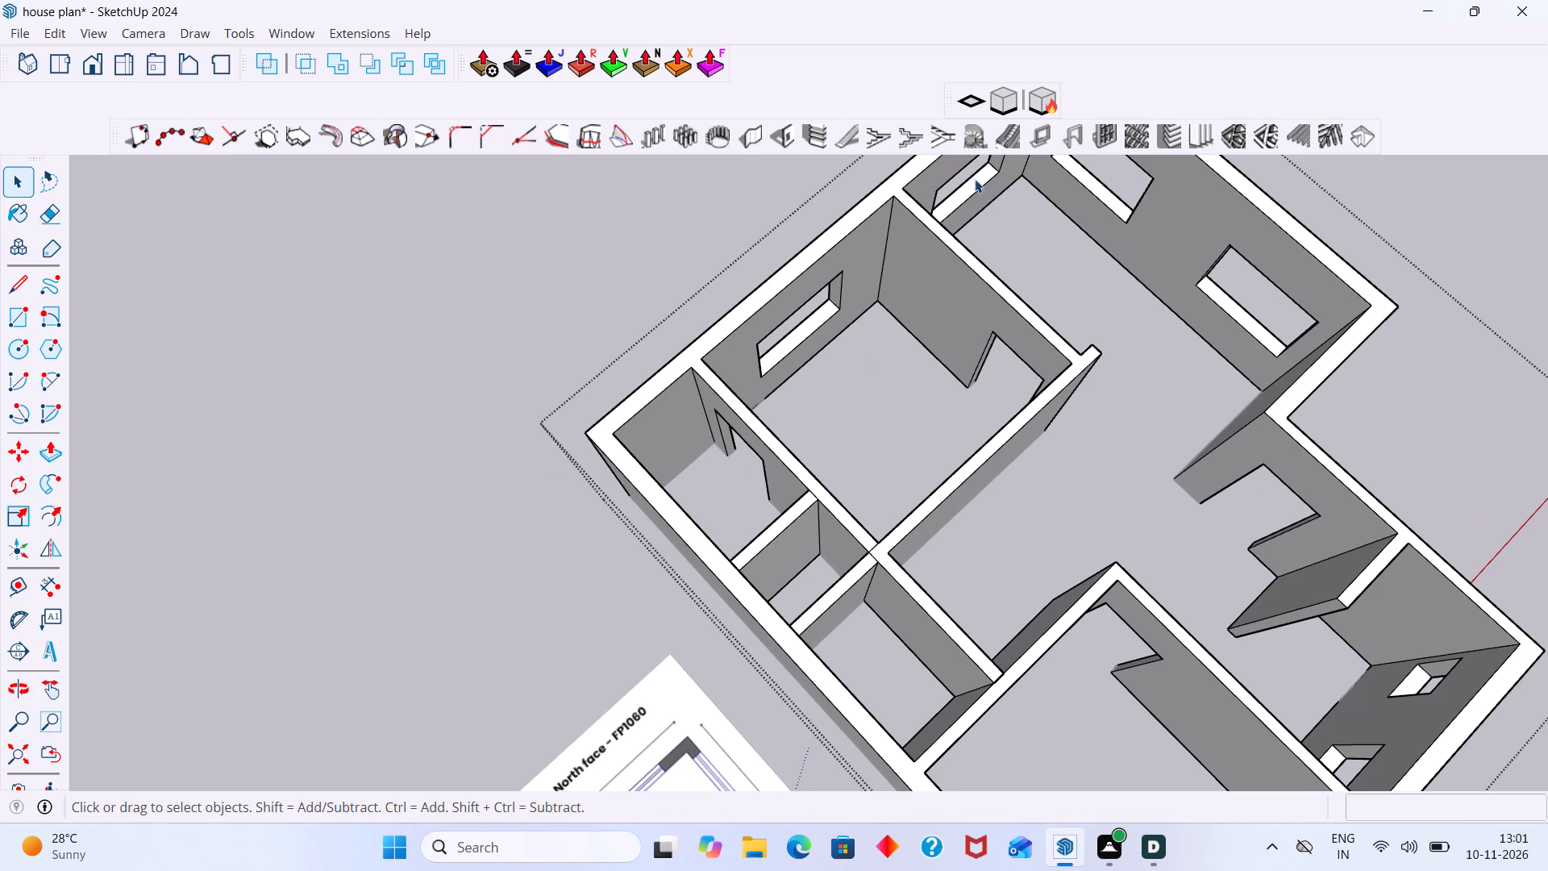
pyautogui.scroll(-7, 967, 194)
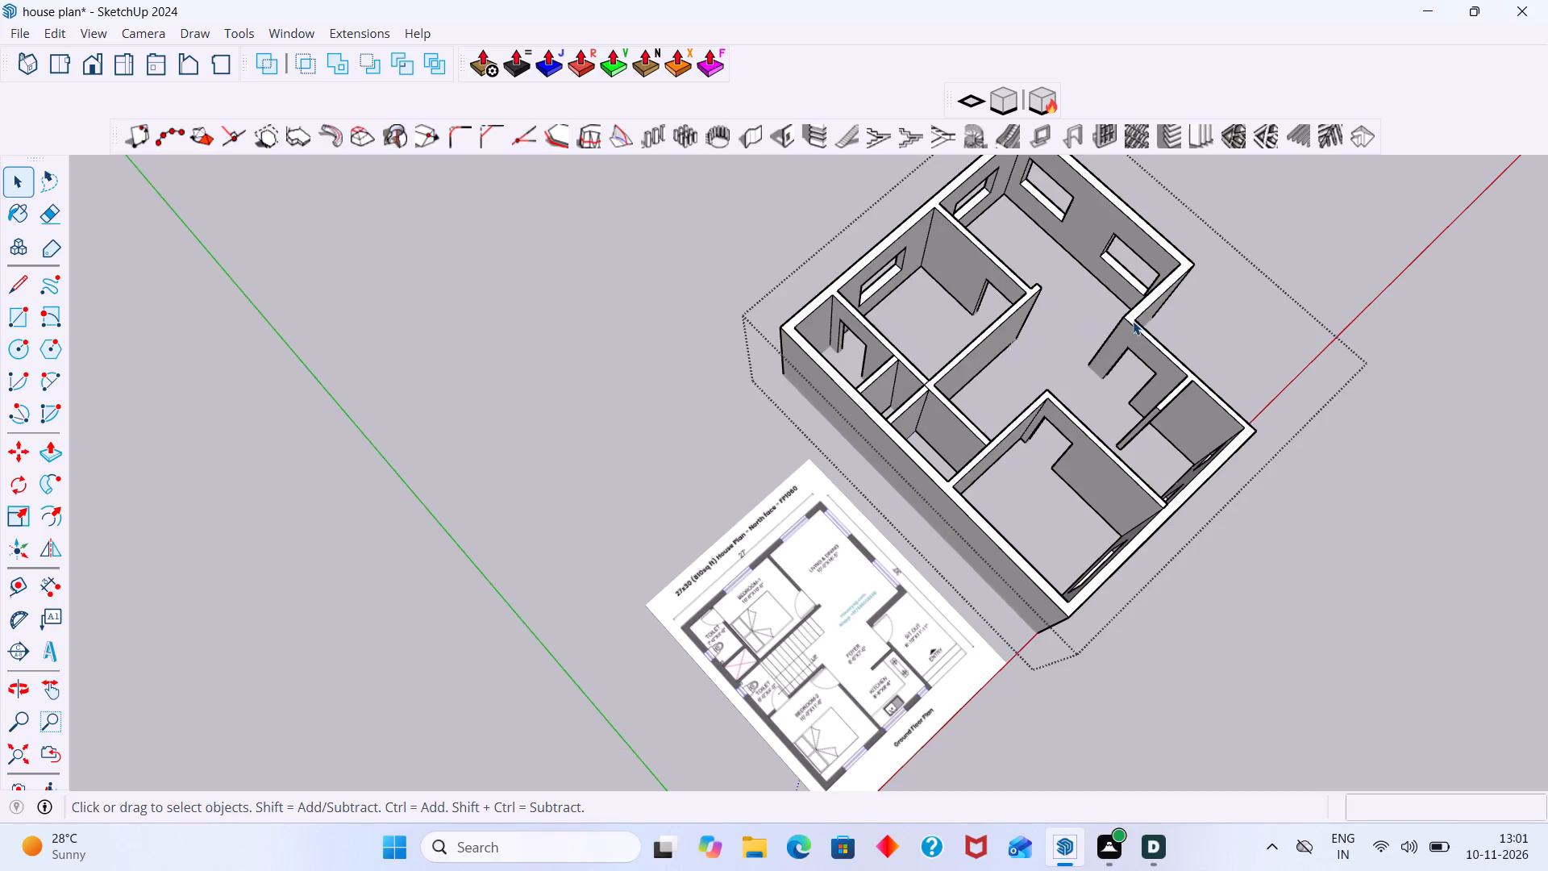
pyautogui.scroll(5, 908, 374)
pyautogui.moveTo(936, 458); pyautogui.dragTo(884, 406, button='middle')
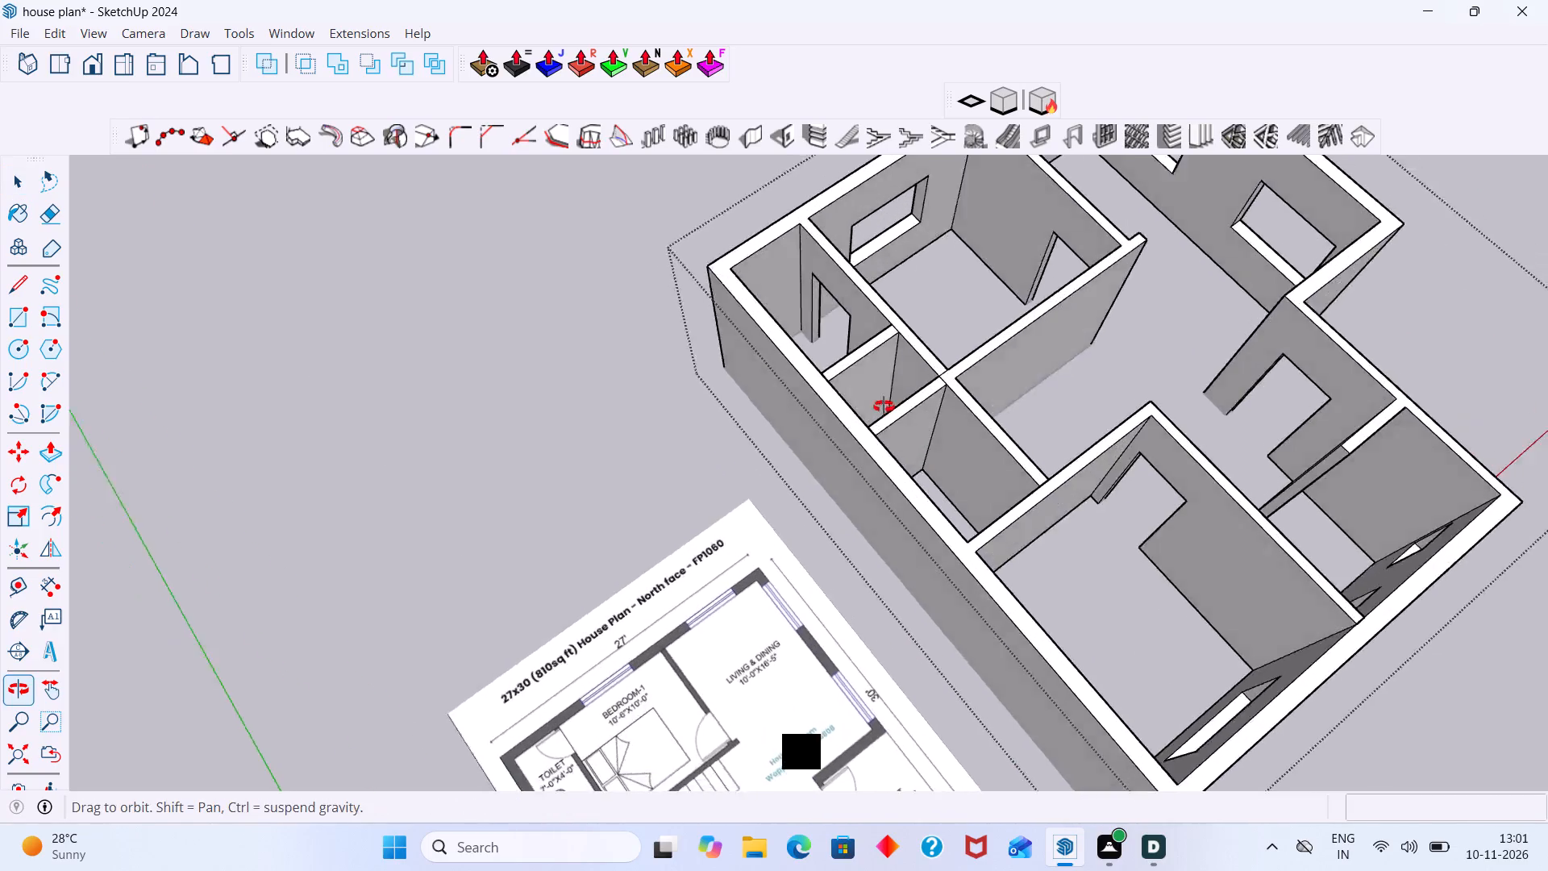
pyautogui.moveTo(884, 406); pyautogui.dragTo(839, 400, button='middle')
pyautogui.scroll(1, 864, 422)
pyautogui.scroll(-7, 865, 423)
pyautogui.keyDown('shift'); pyautogui.moveTo(869, 402); pyautogui.dragTo(791, 350, button='middle'); pyautogui.keyUp('shift')
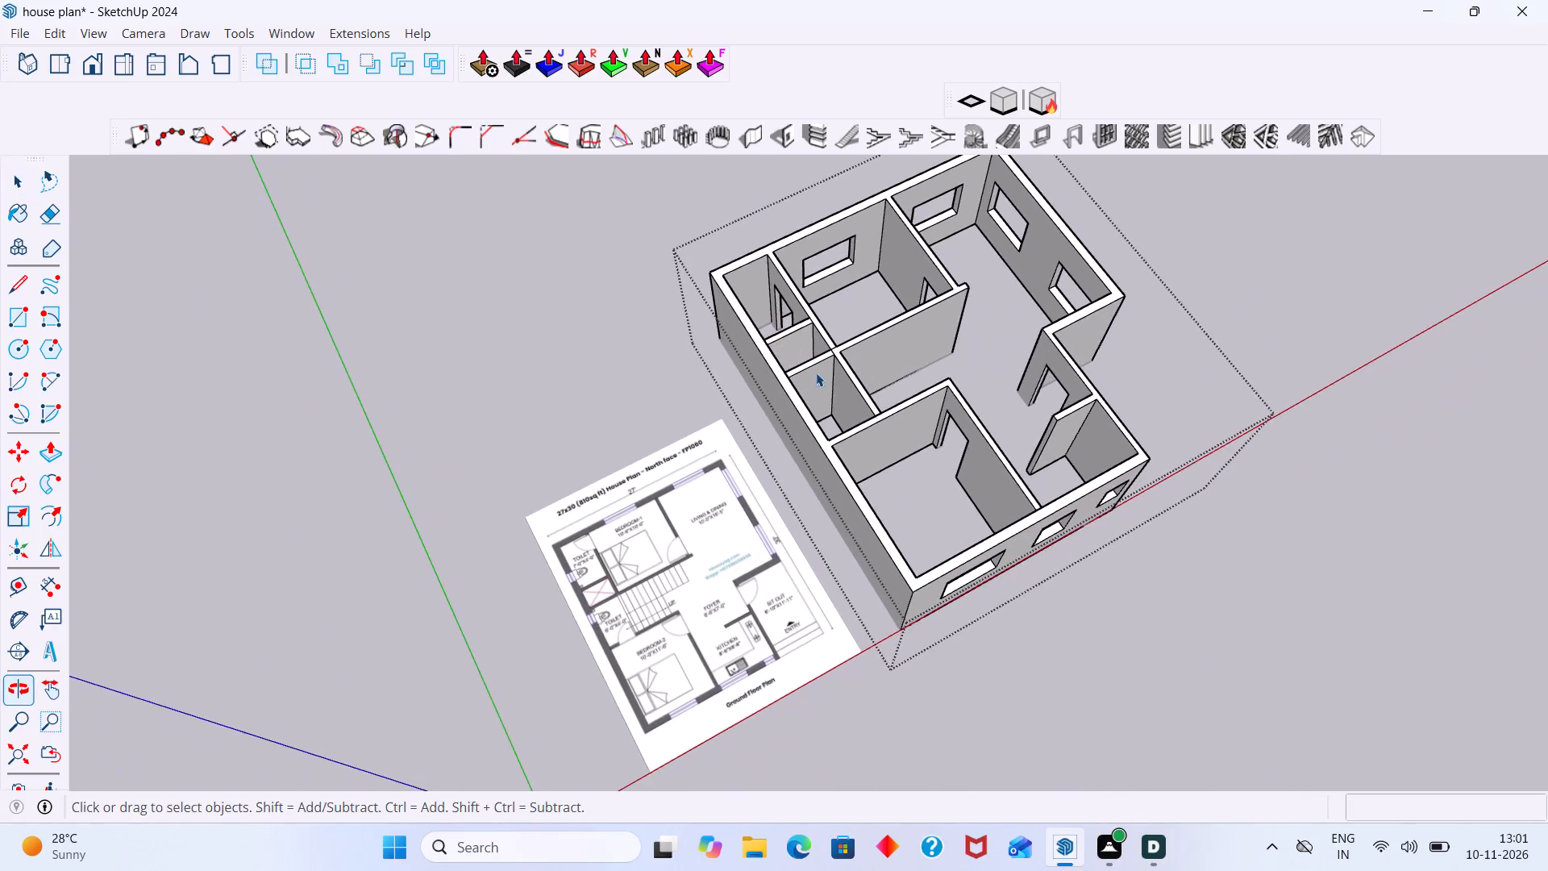
pyautogui.moveTo(637, 640); pyautogui.dragTo(612, 685, button='middle')
pyautogui.scroll(2, 616, 640)
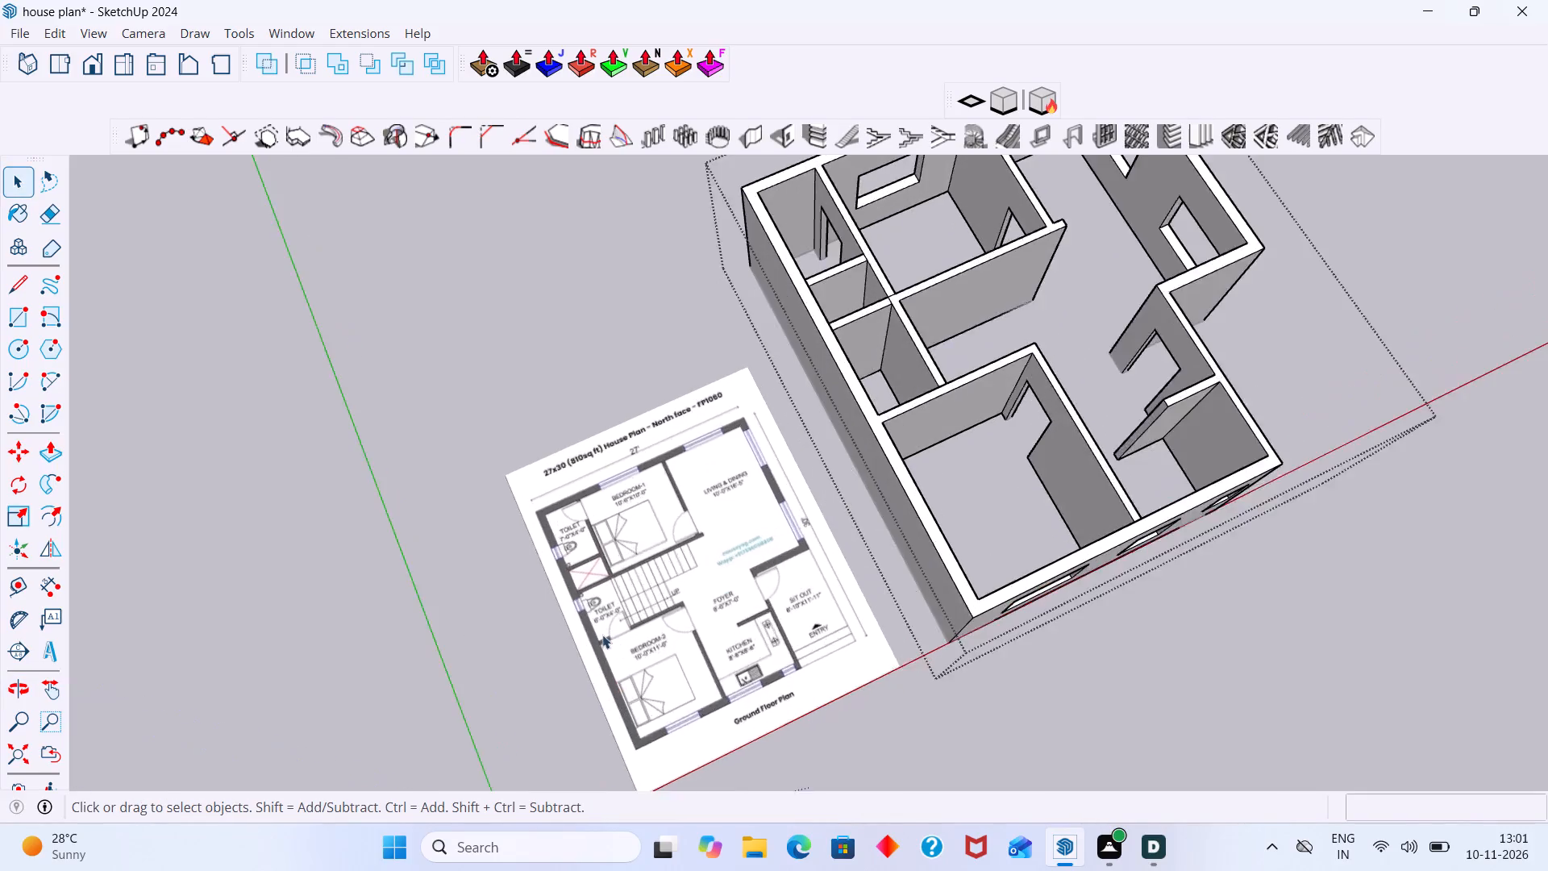
pyautogui.scroll(6, 602, 635)
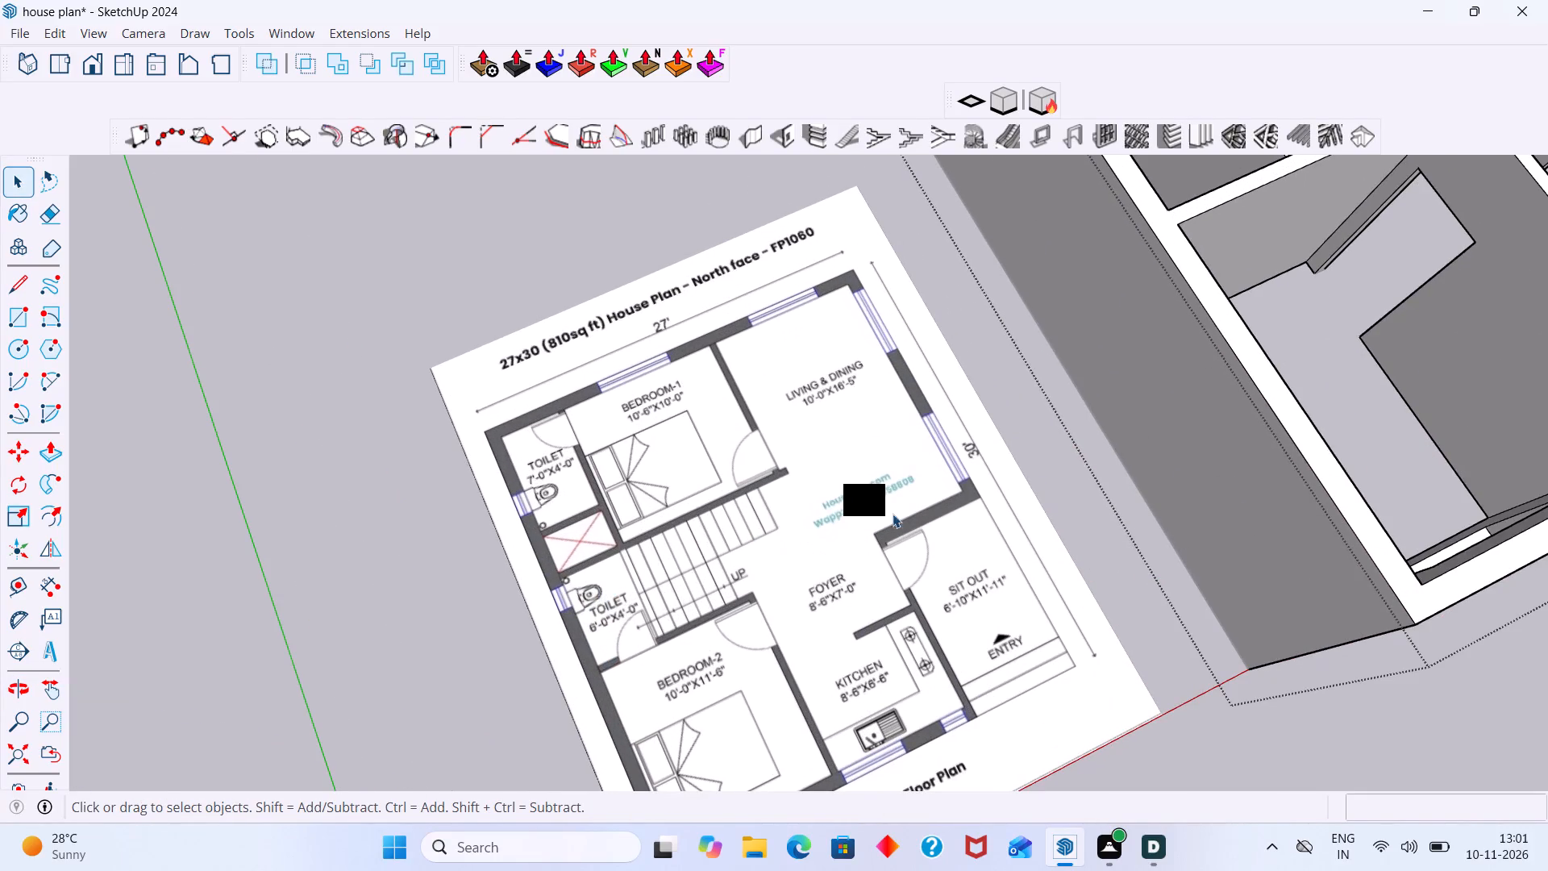
pyautogui.scroll(-9, 905, 483)
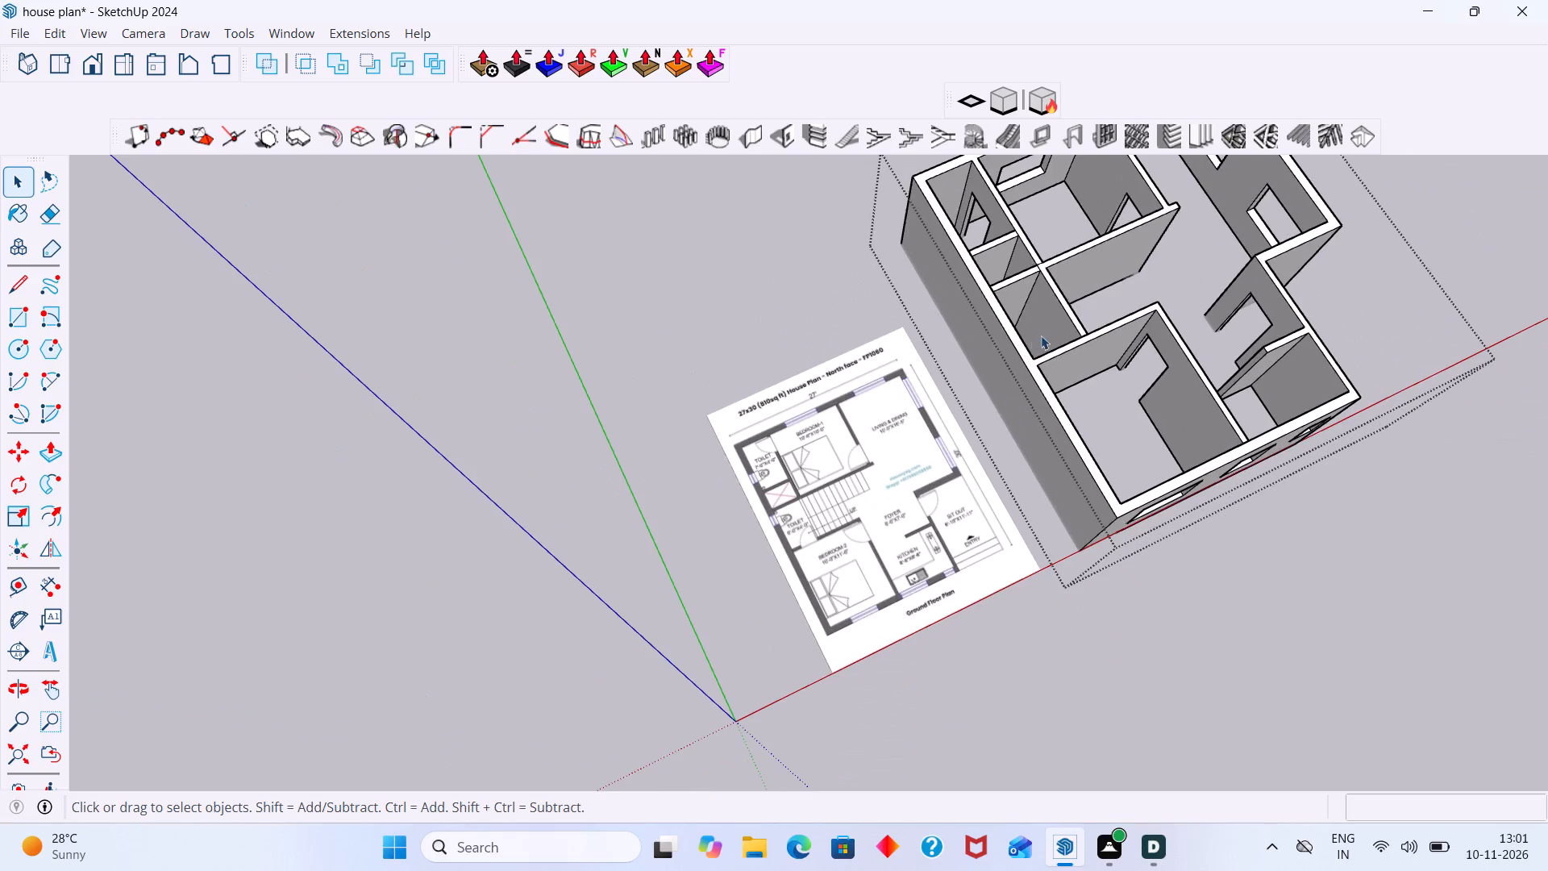
# Place a vertical guide on Bedroom-2's toilet-side wall face, about 11" in from the corner with the outer wall.
pyautogui.moveTo(1025, 346); pyautogui.dragTo(940, 413, button='middle')
pyautogui.scroll(5, 1068, 417)
pyautogui.moveTo(1080, 465); pyautogui.dragTo(1084, 435, button='middle')
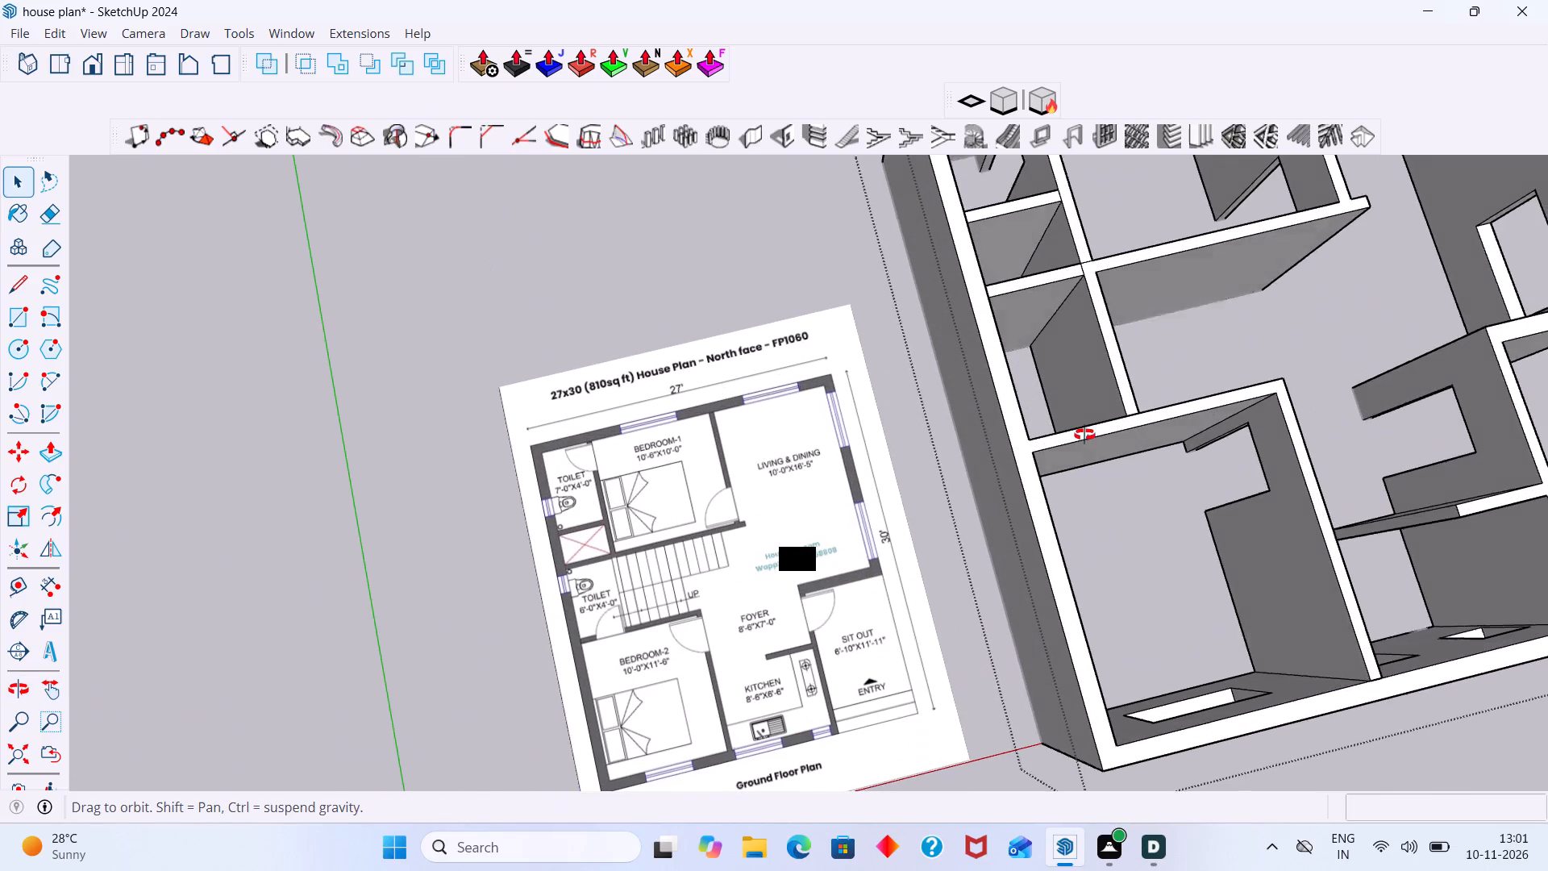
pyautogui.moveTo(1084, 435); pyautogui.dragTo(1036, 390, button='middle')
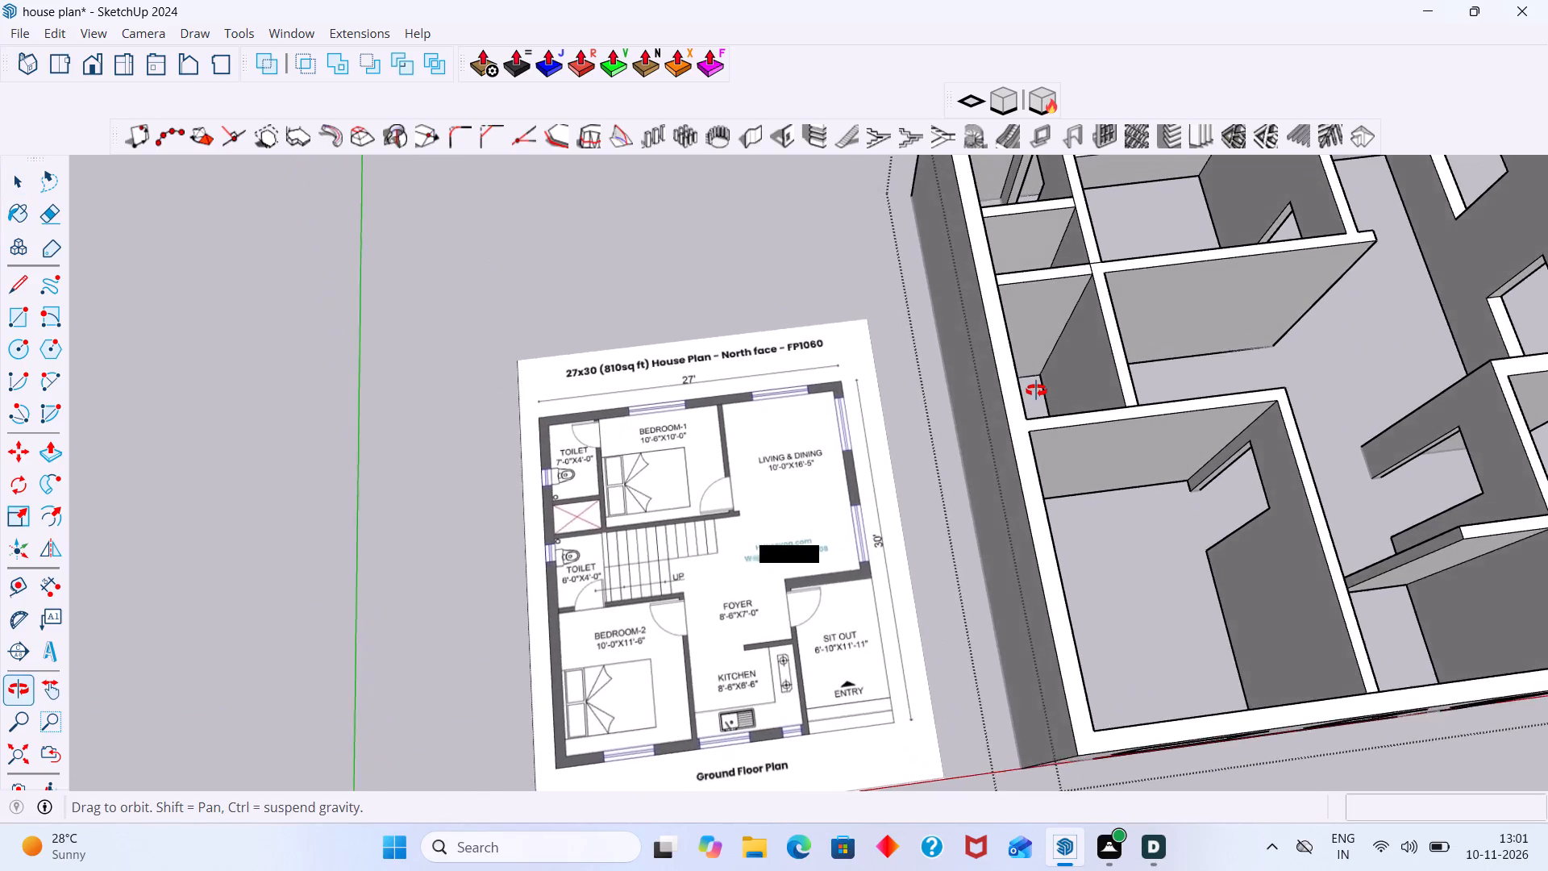
pyautogui.moveTo(1036, 390); pyautogui.dragTo(1038, 400, button='middle')
pyautogui.scroll(9, 1105, 464)
pyautogui.moveTo(1027, 531); pyautogui.dragTo(1026, 543, button='middle')
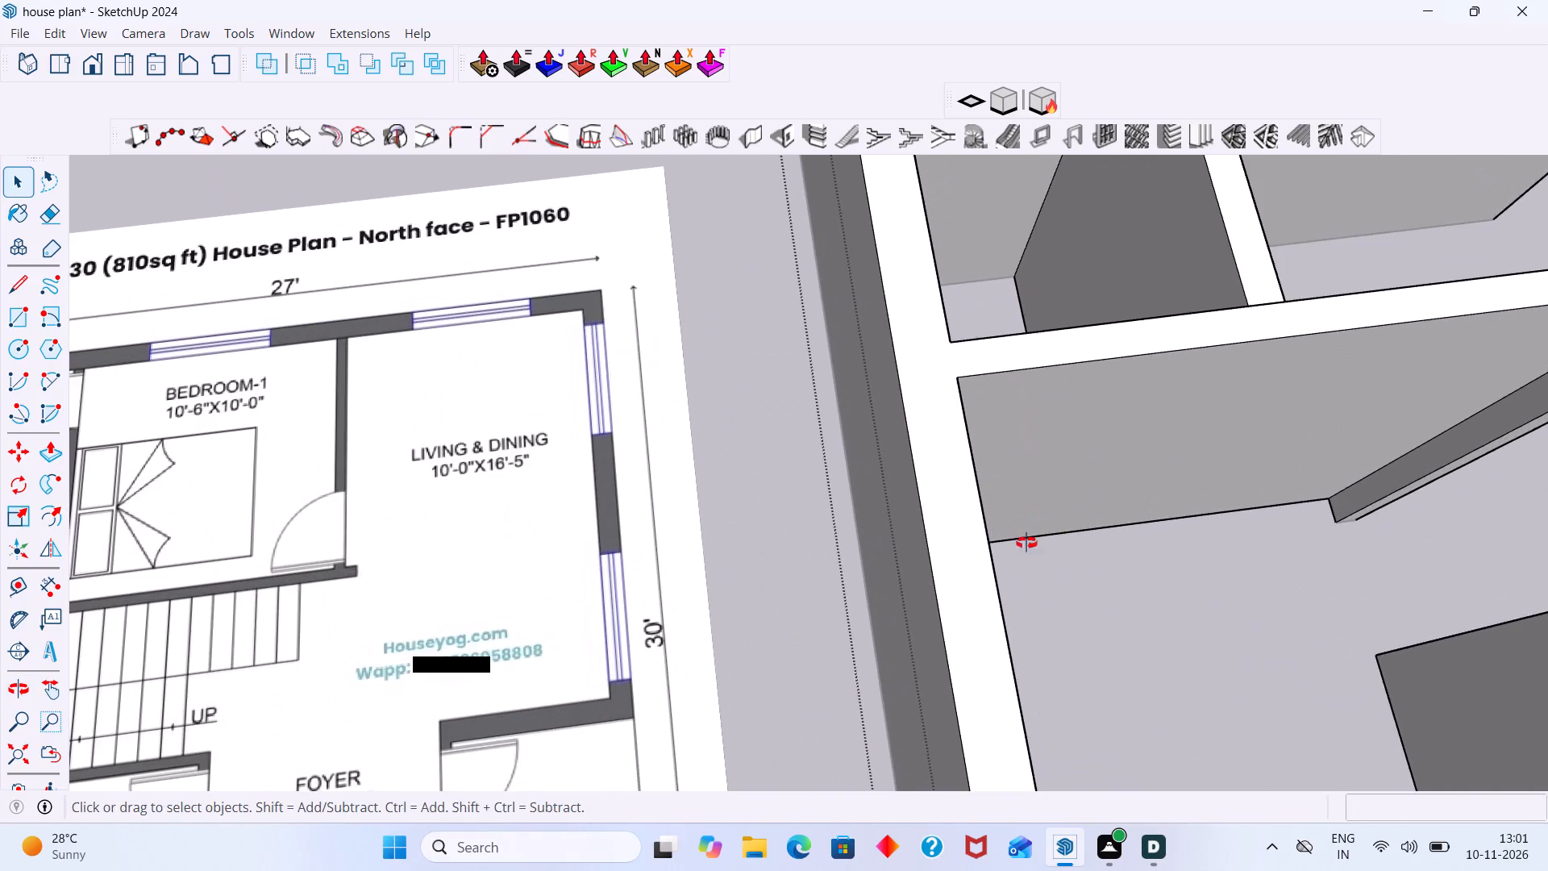
pyautogui.moveTo(1026, 543); pyautogui.dragTo(974, 511, button='middle')
pyautogui.scroll(-4, 989, 508)
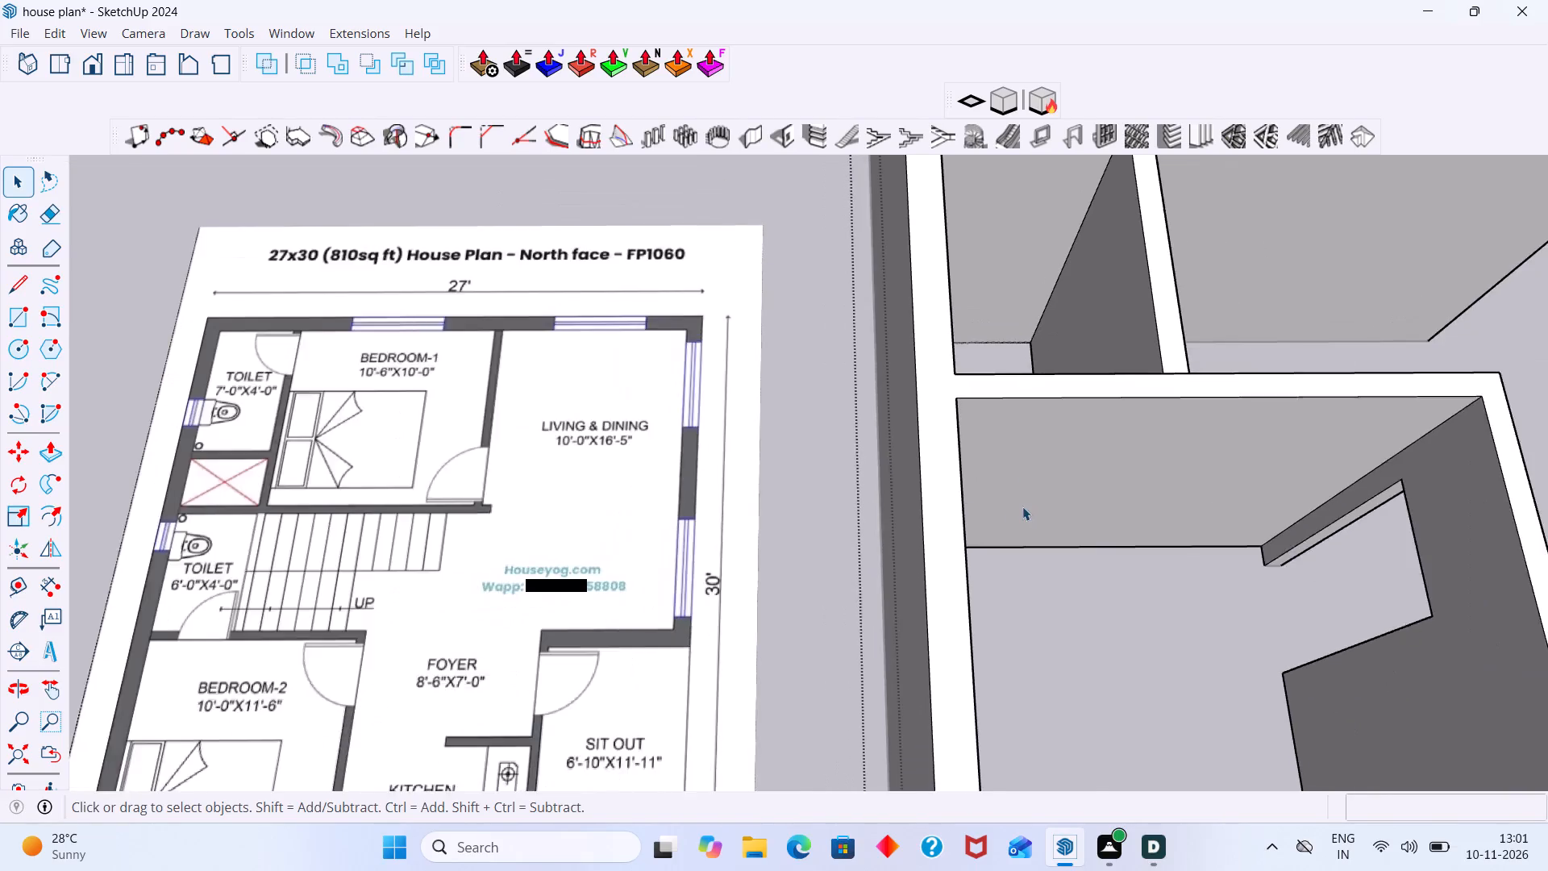
pyautogui.scroll(-1, 1022, 506)
pyautogui.doubleClick(1012, 490)
pyautogui.click(1021, 497)
pyautogui.scroll(3, 1019, 498)
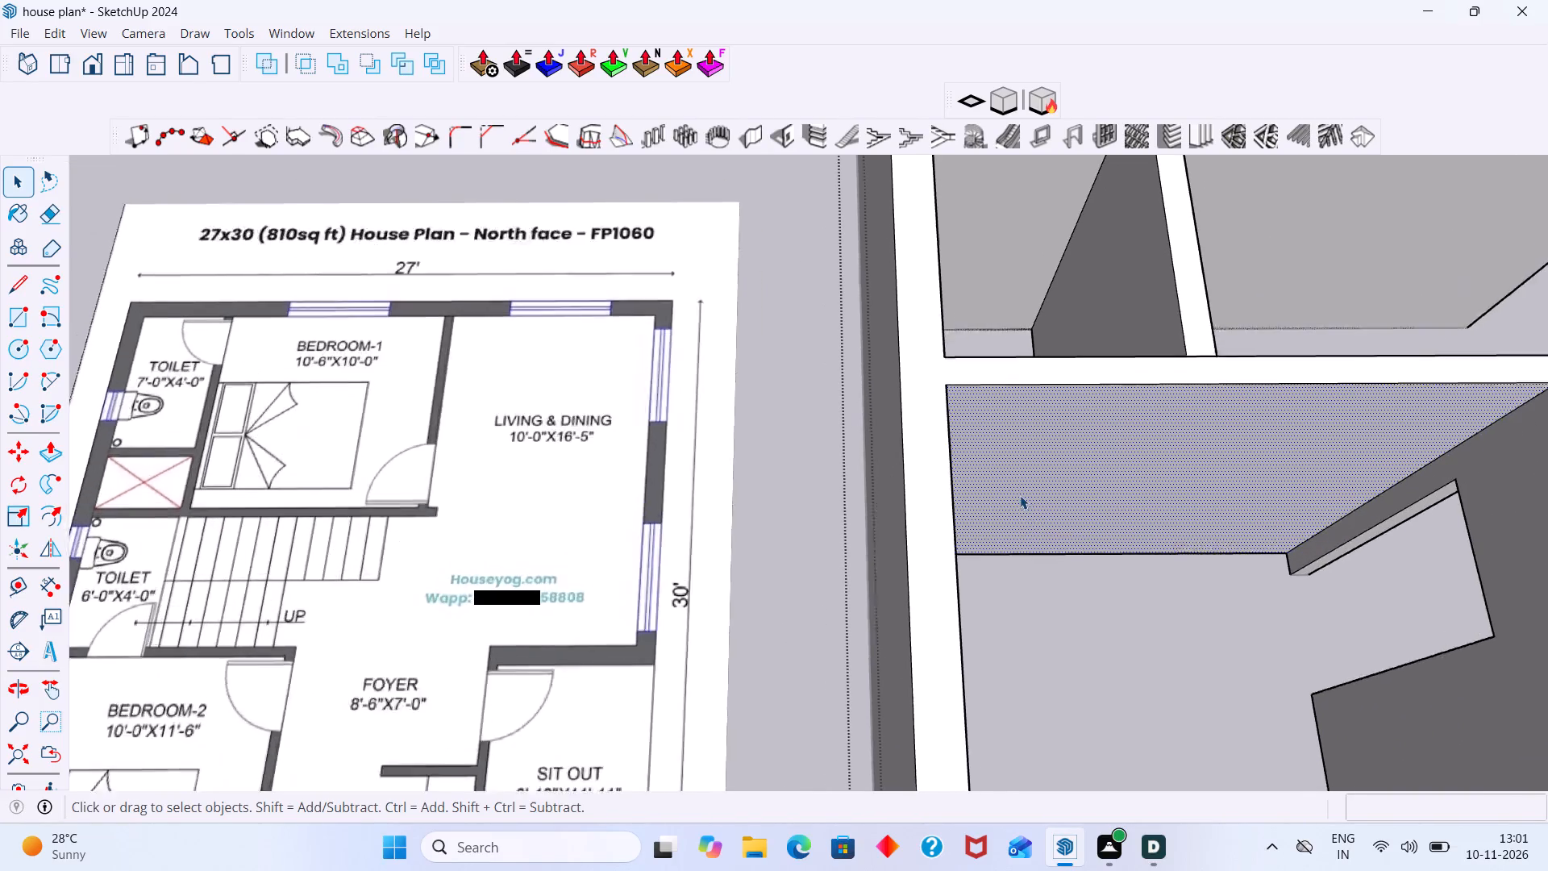
pyautogui.scroll(1, 1020, 495)
pyautogui.moveTo(1009, 482); pyautogui.dragTo(918, 367, button='middle')
pyautogui.press('t')
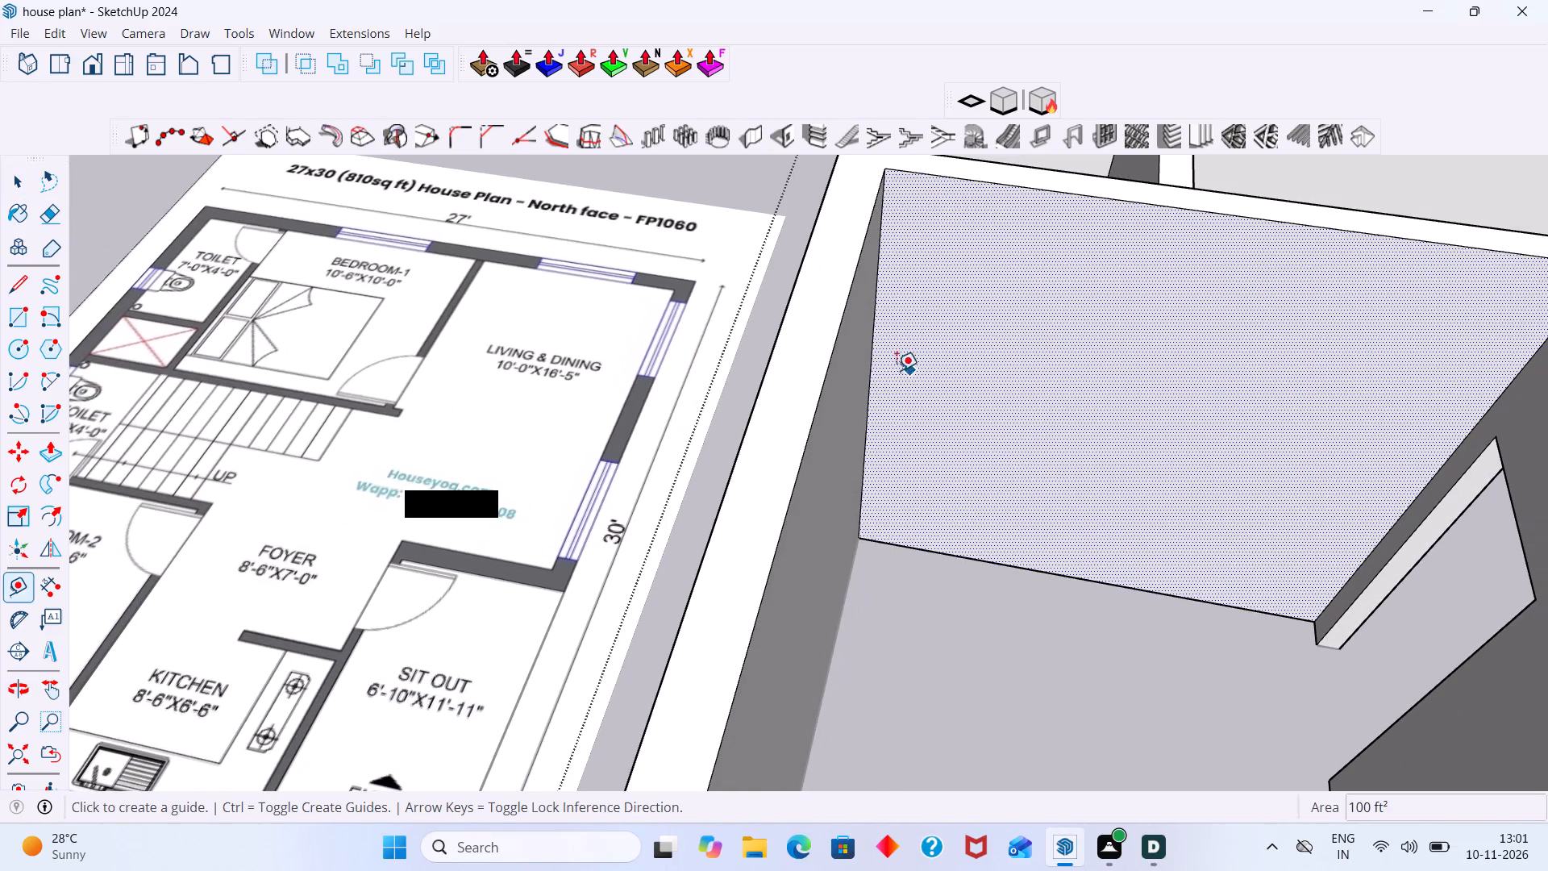
pyautogui.click(874, 378)
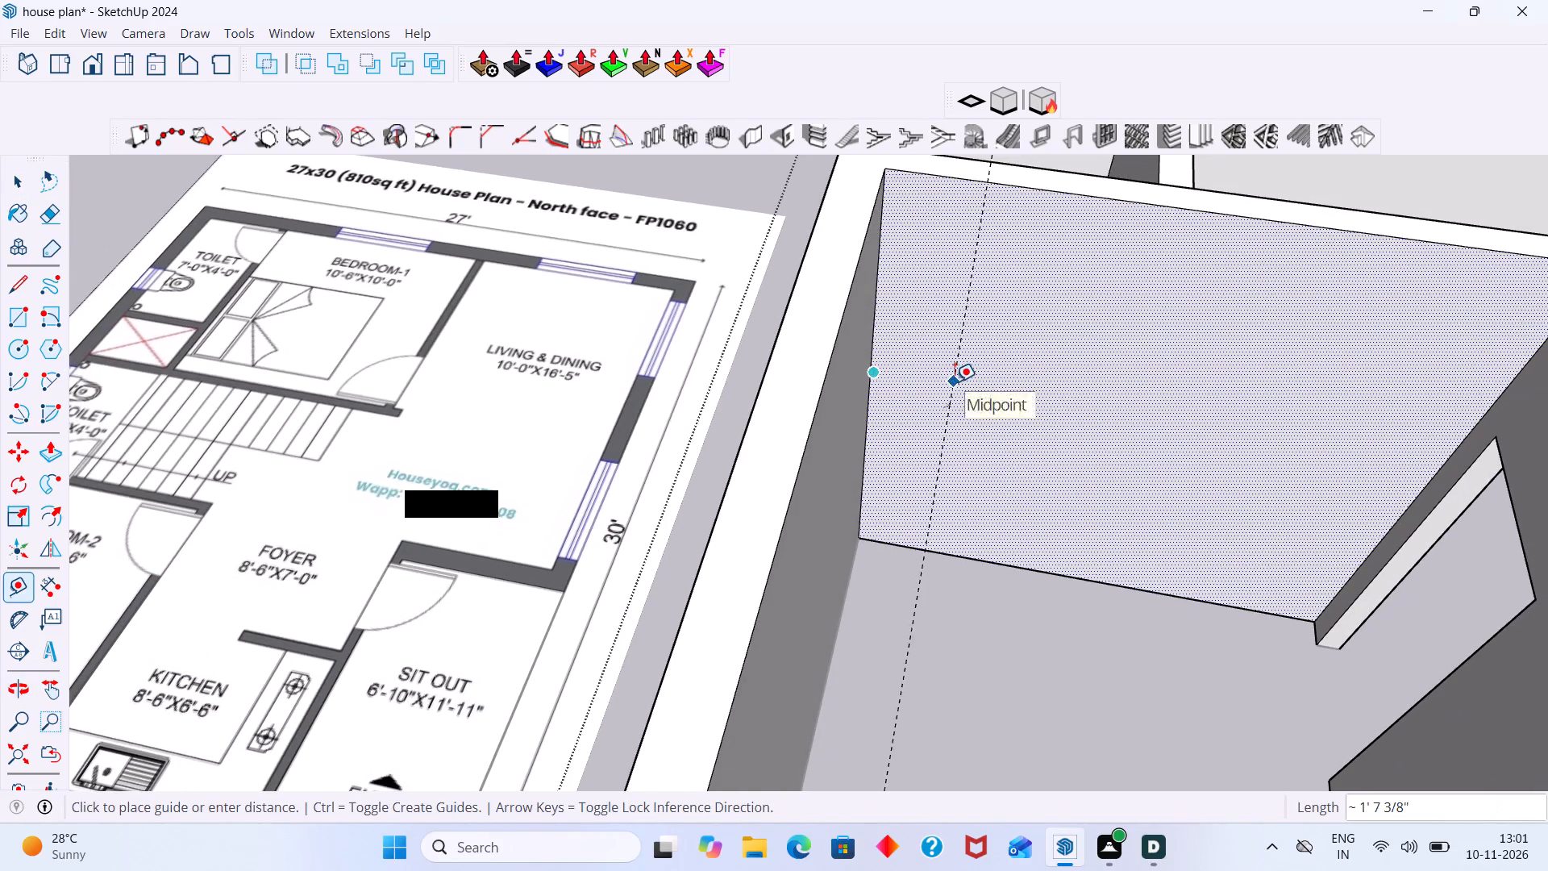
pyautogui.scroll(-8, 954, 382)
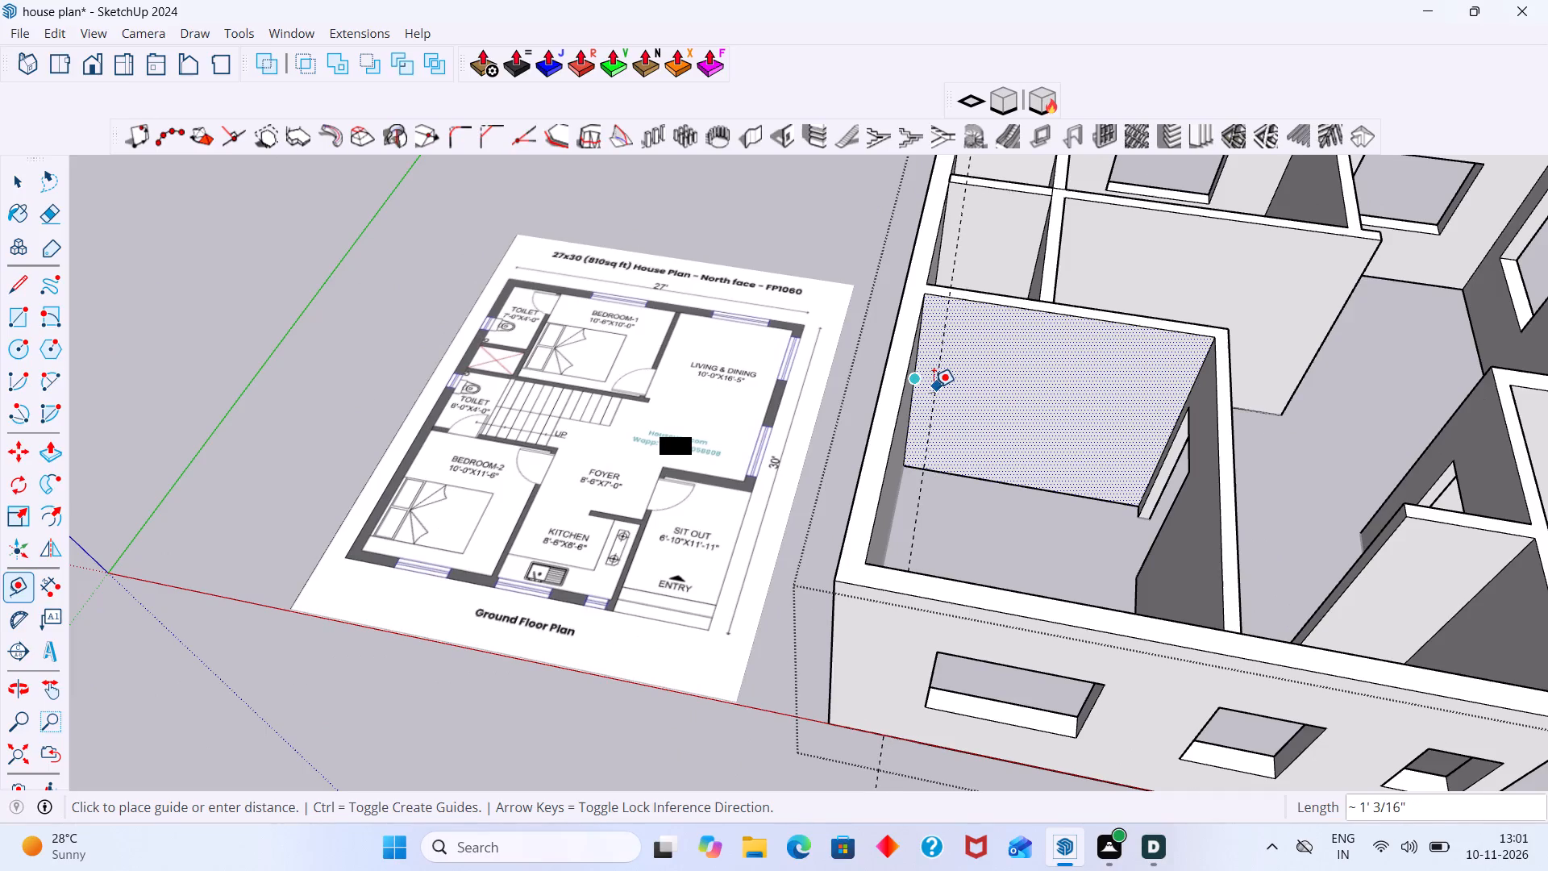
pyautogui.click(933, 388)
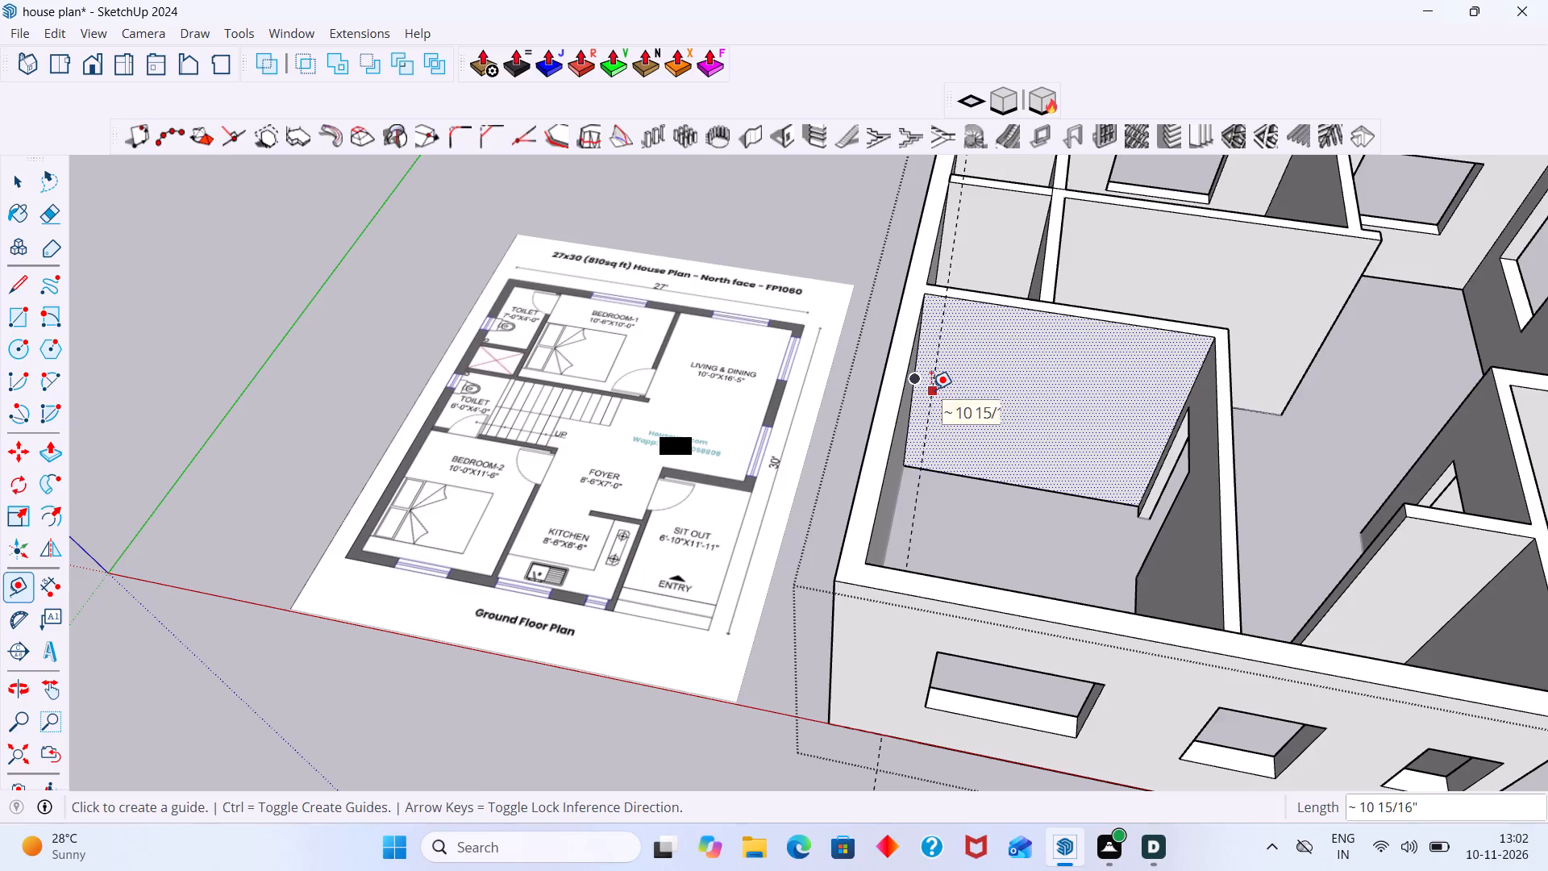
pyautogui.click(931, 390)
pyautogui.press('Escape')
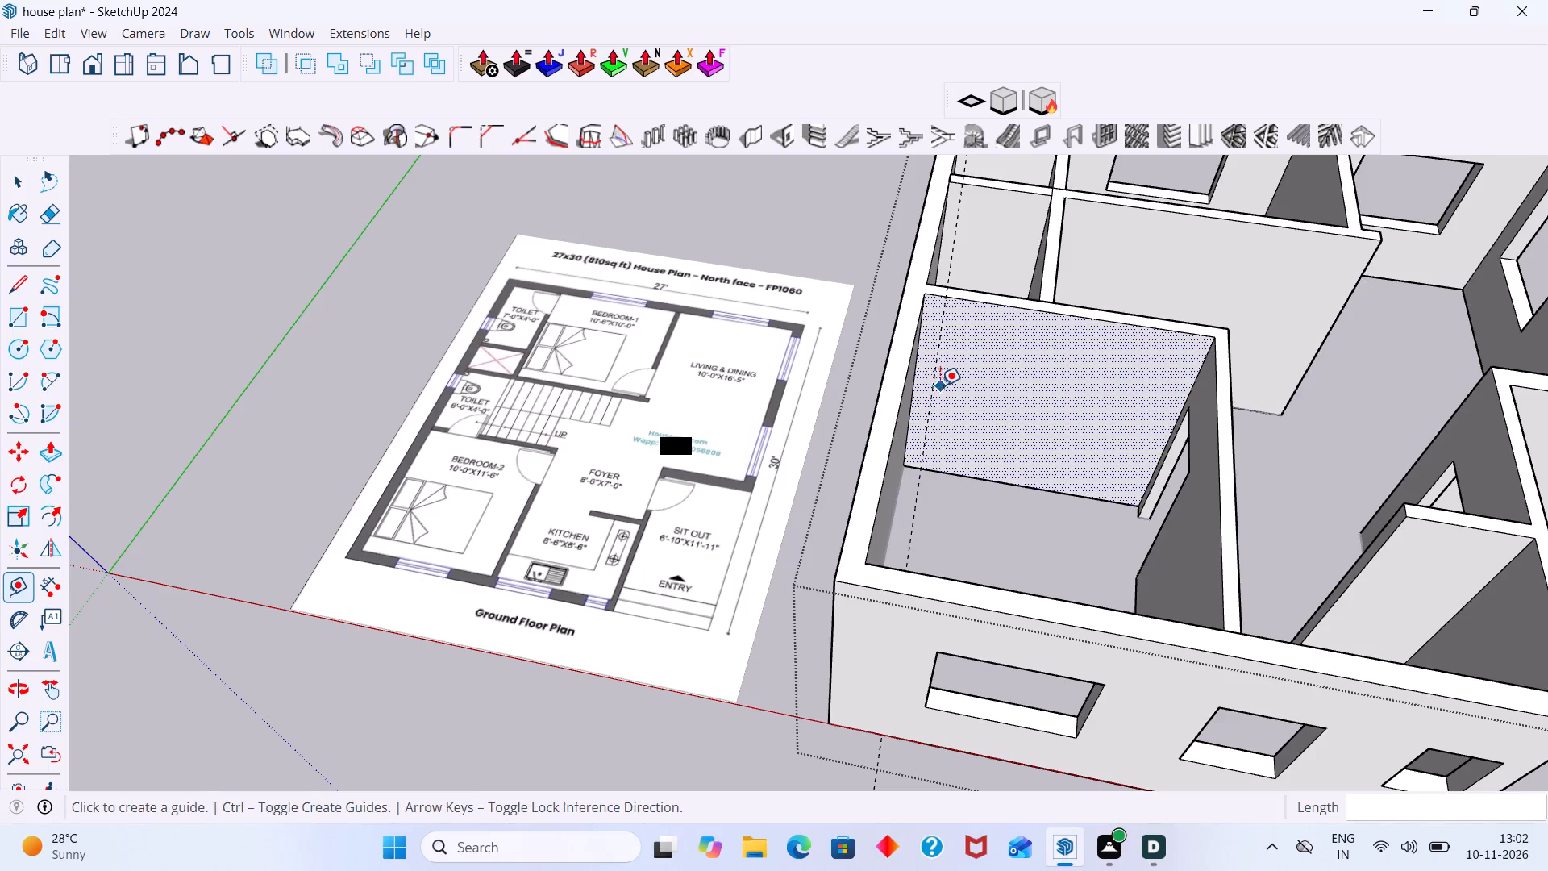
# Place a second vertical guide on that wall face, 3' from the first guide, to mark the toilet door width.
pyautogui.click(936, 376)
pyautogui.write("3'")
pyautogui.press('Return')
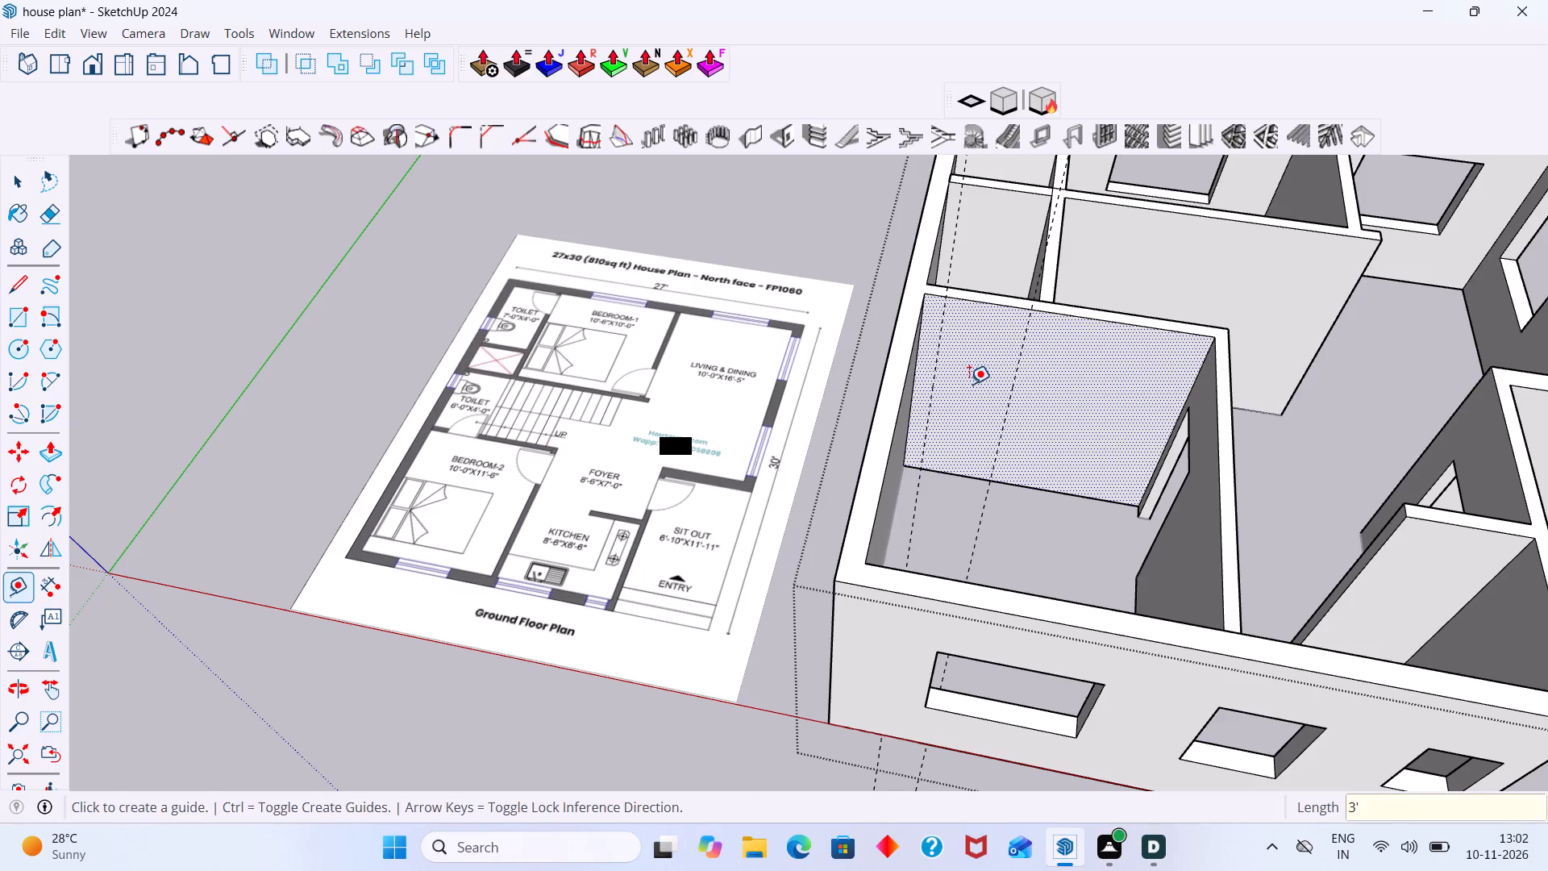
pyautogui.press('space')
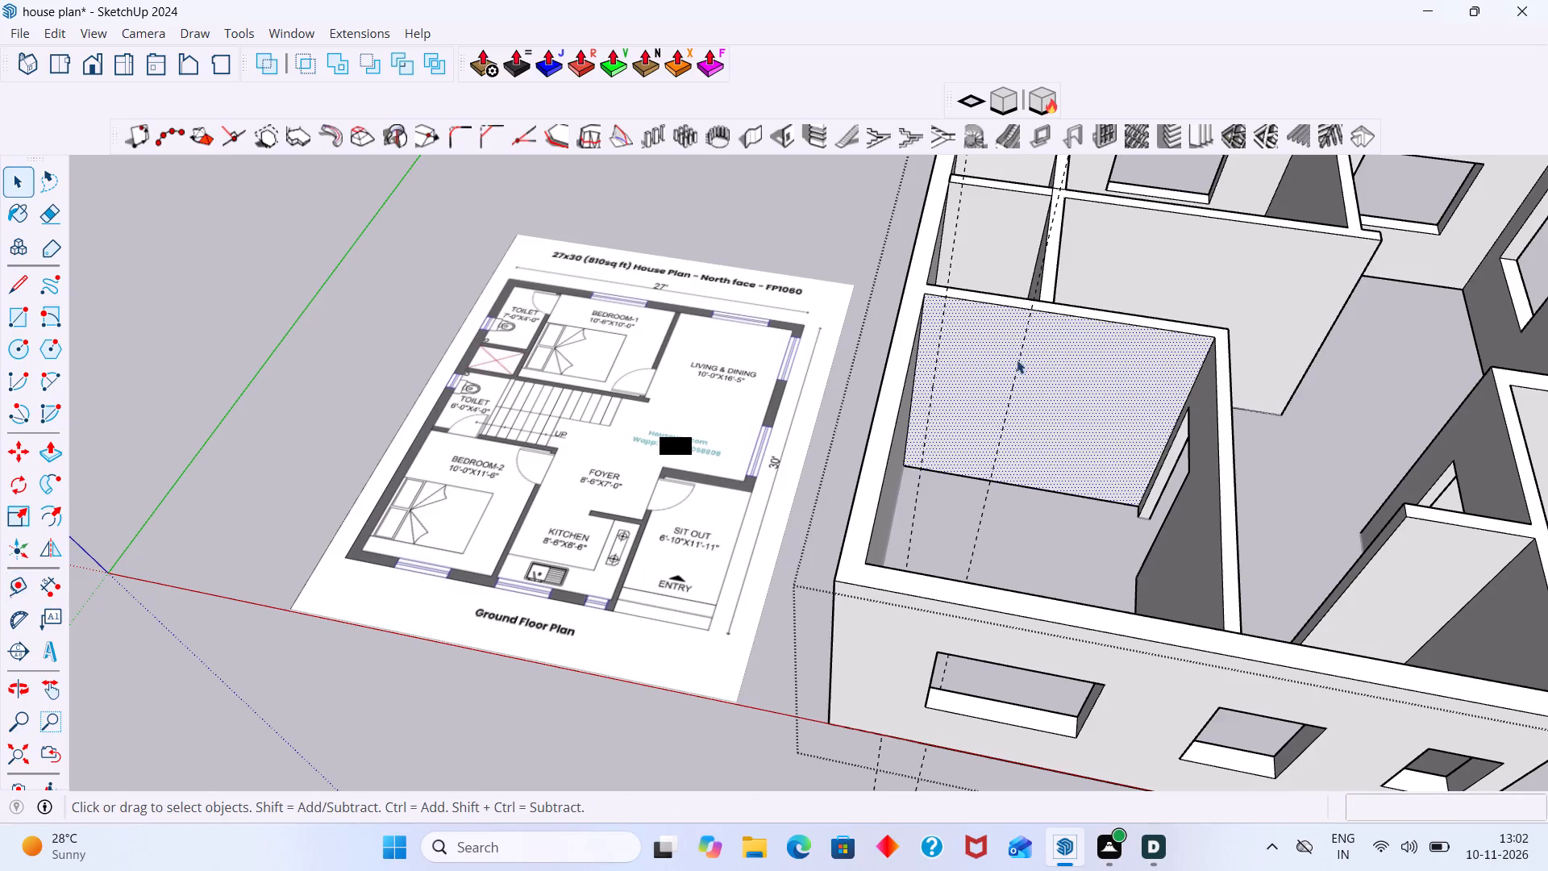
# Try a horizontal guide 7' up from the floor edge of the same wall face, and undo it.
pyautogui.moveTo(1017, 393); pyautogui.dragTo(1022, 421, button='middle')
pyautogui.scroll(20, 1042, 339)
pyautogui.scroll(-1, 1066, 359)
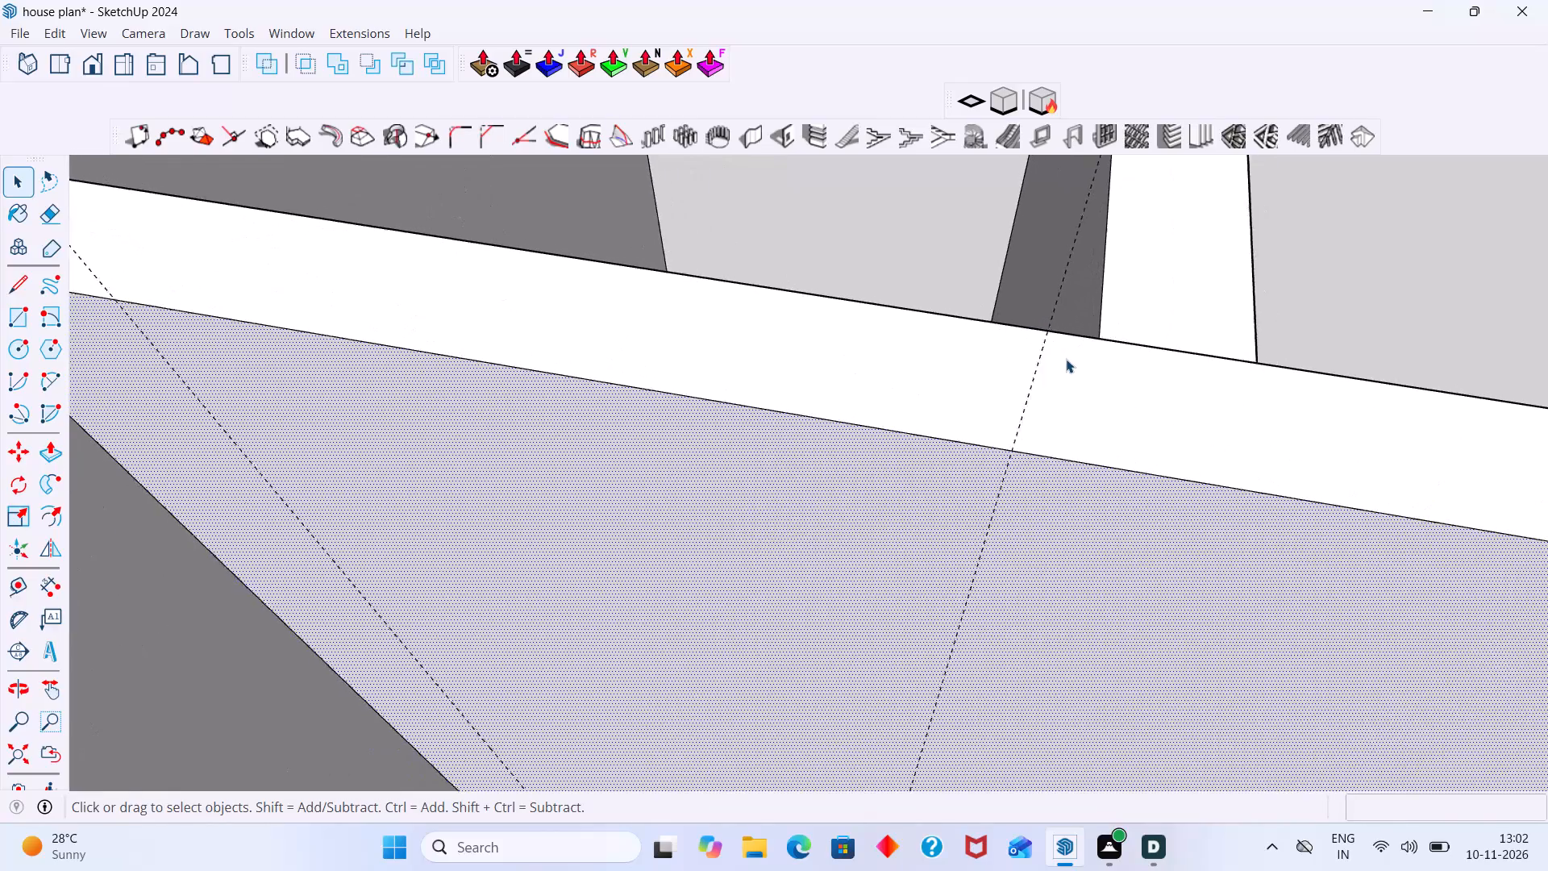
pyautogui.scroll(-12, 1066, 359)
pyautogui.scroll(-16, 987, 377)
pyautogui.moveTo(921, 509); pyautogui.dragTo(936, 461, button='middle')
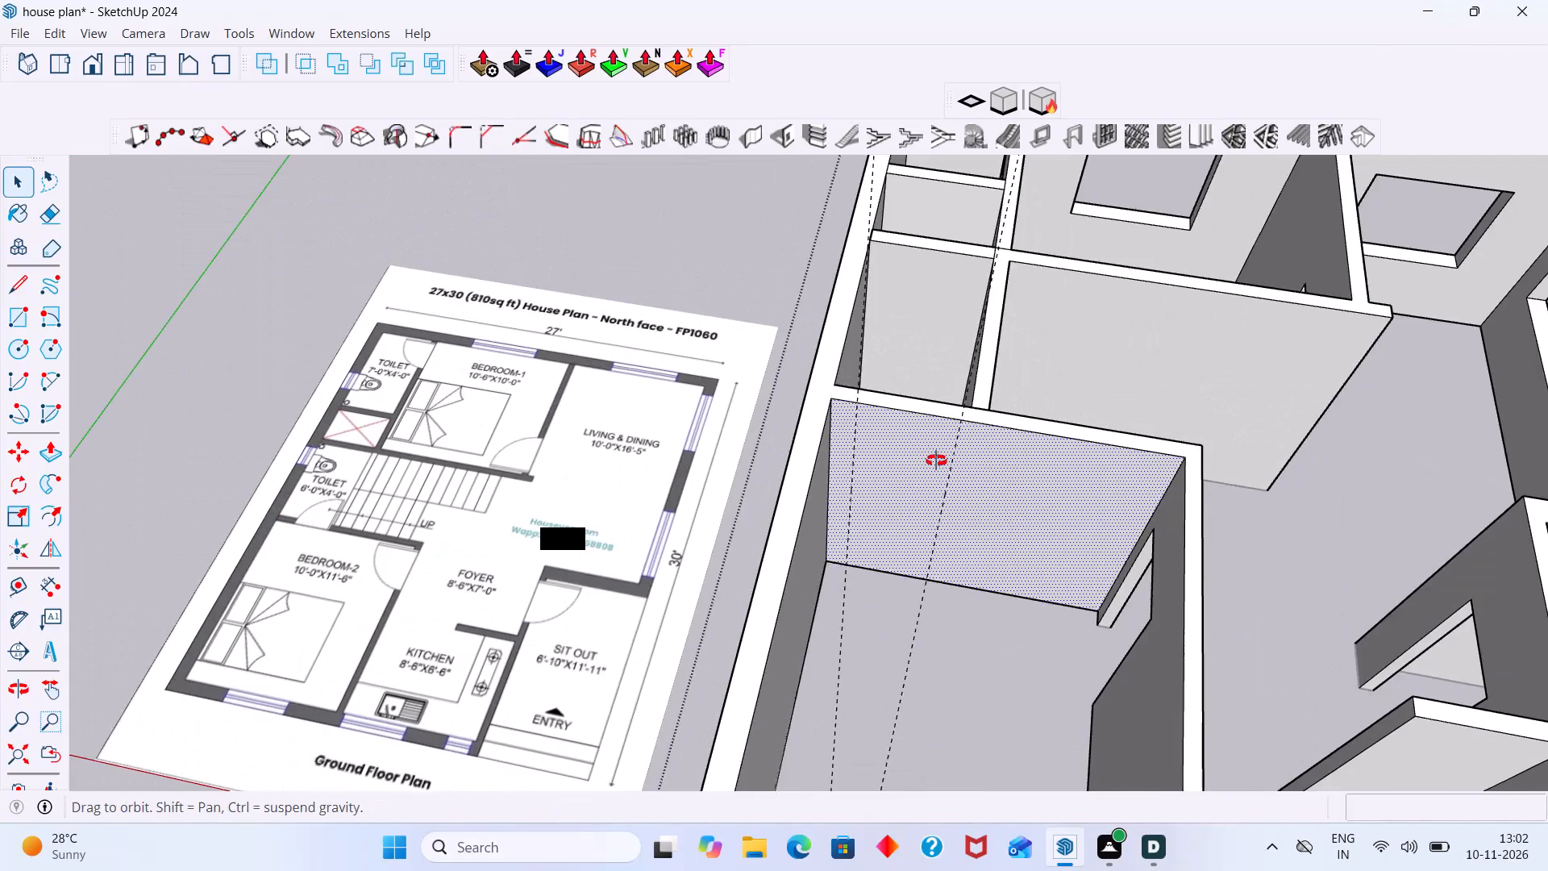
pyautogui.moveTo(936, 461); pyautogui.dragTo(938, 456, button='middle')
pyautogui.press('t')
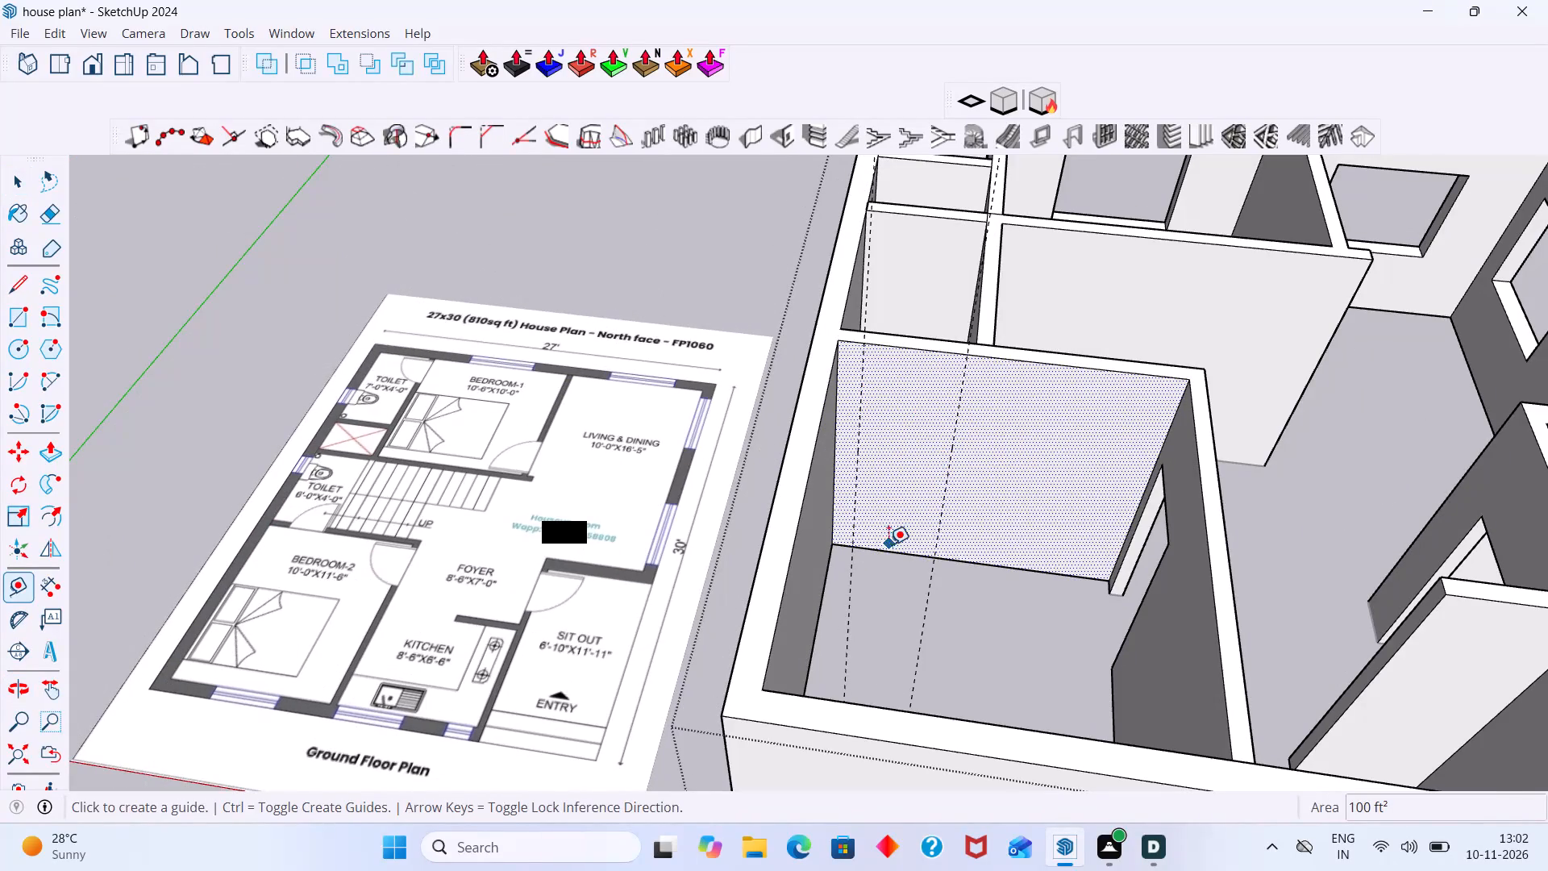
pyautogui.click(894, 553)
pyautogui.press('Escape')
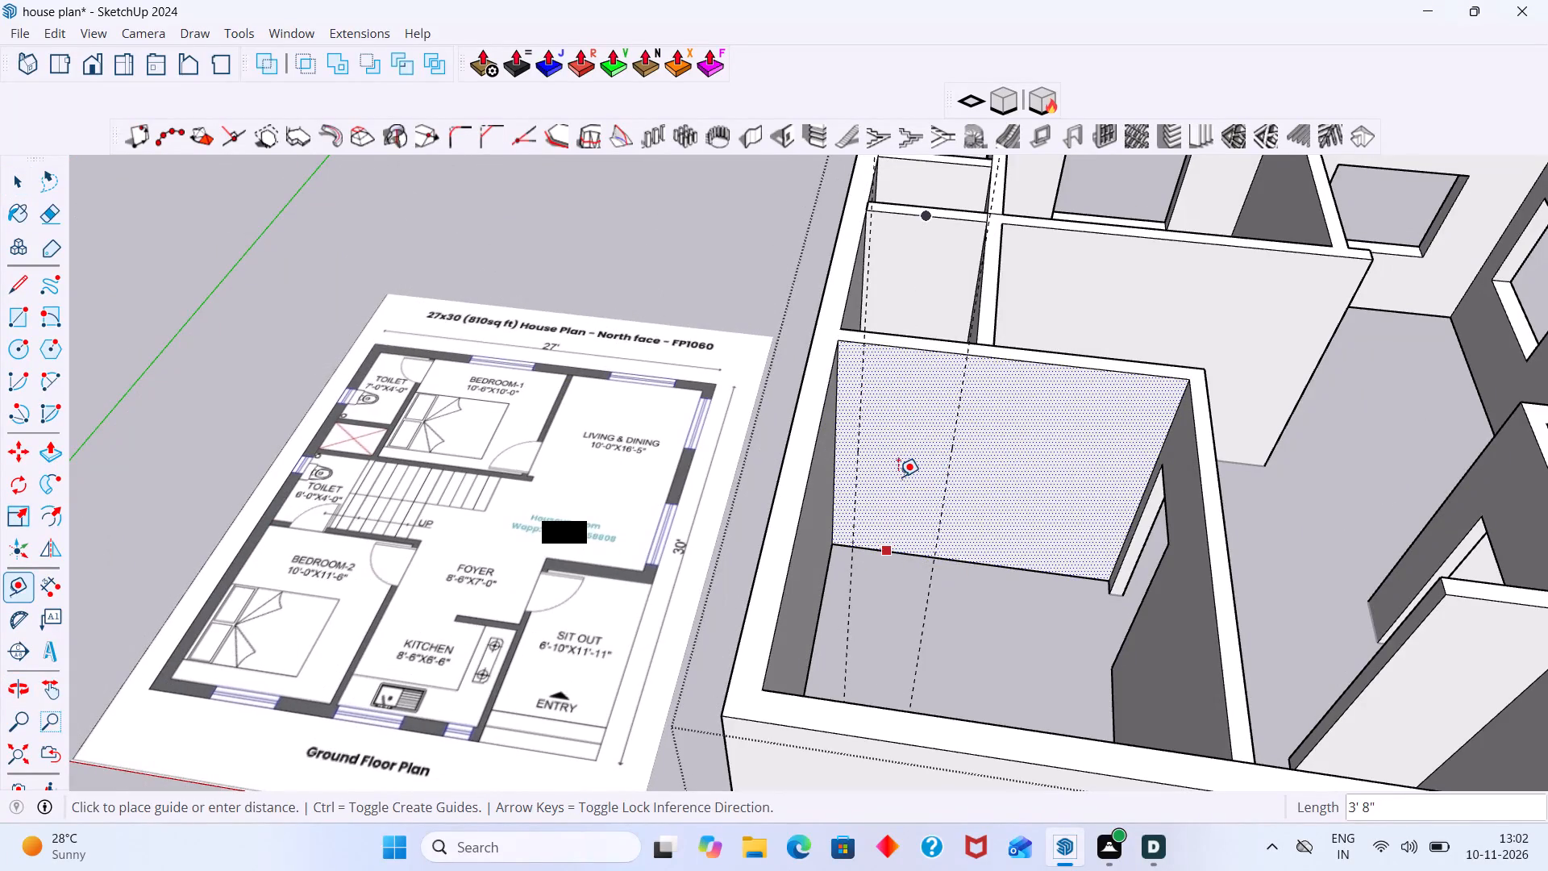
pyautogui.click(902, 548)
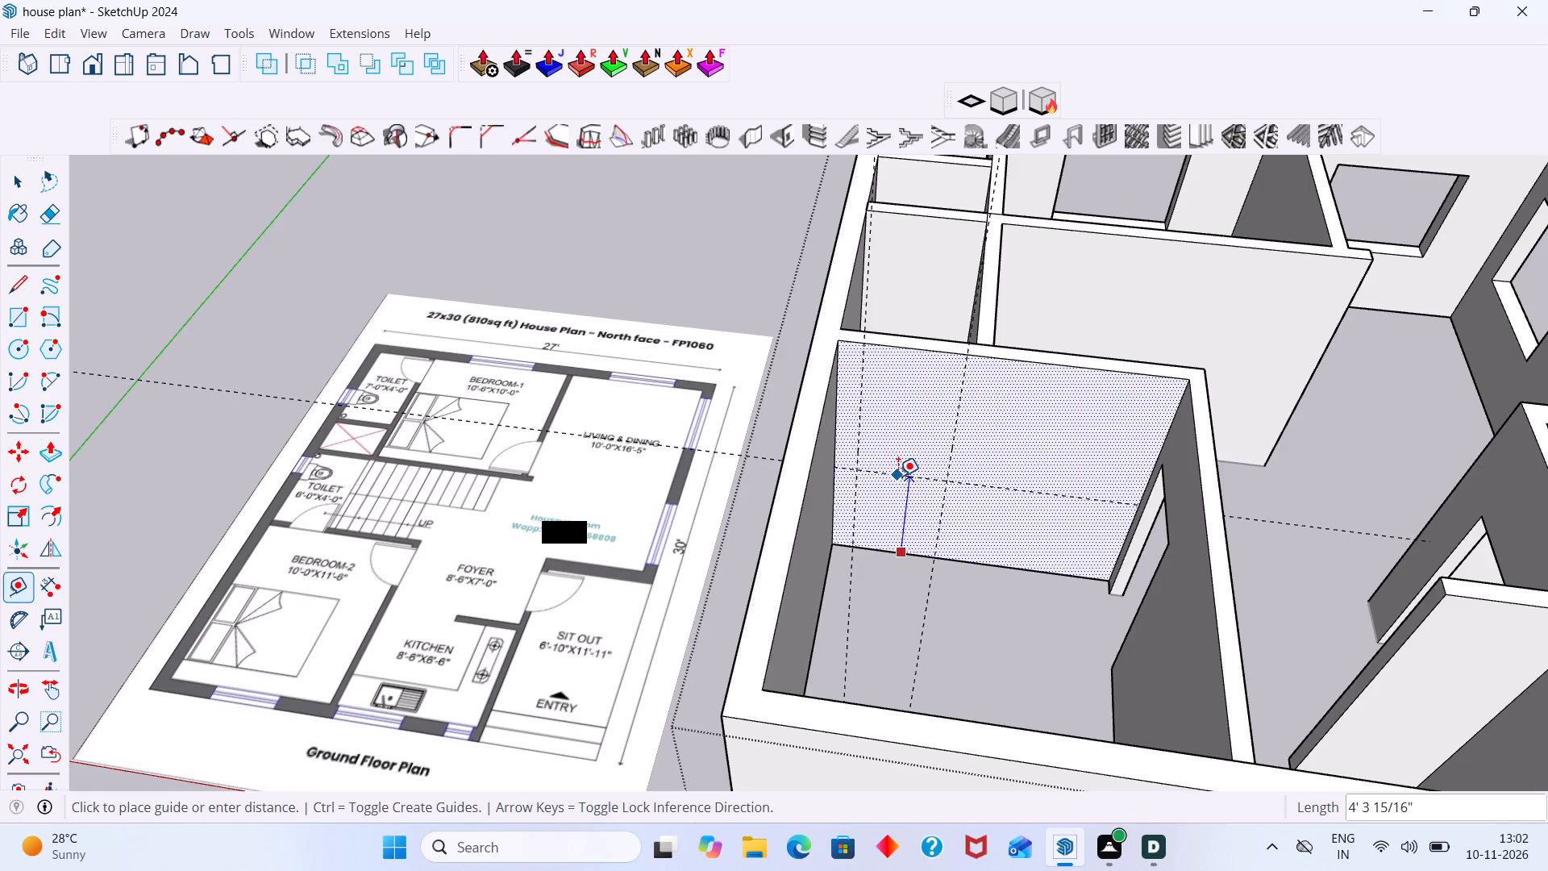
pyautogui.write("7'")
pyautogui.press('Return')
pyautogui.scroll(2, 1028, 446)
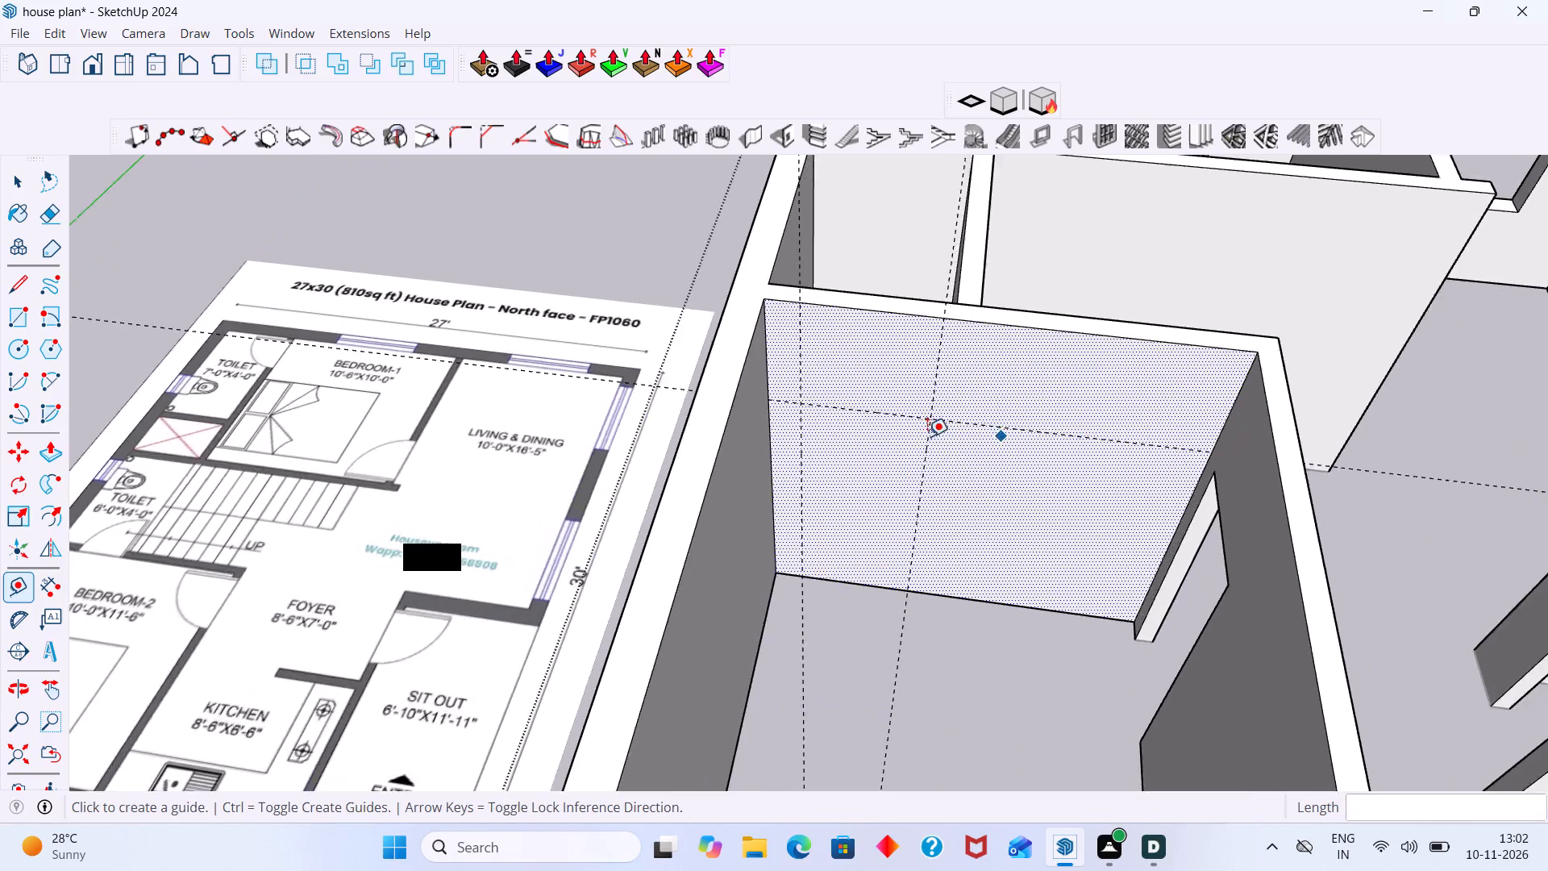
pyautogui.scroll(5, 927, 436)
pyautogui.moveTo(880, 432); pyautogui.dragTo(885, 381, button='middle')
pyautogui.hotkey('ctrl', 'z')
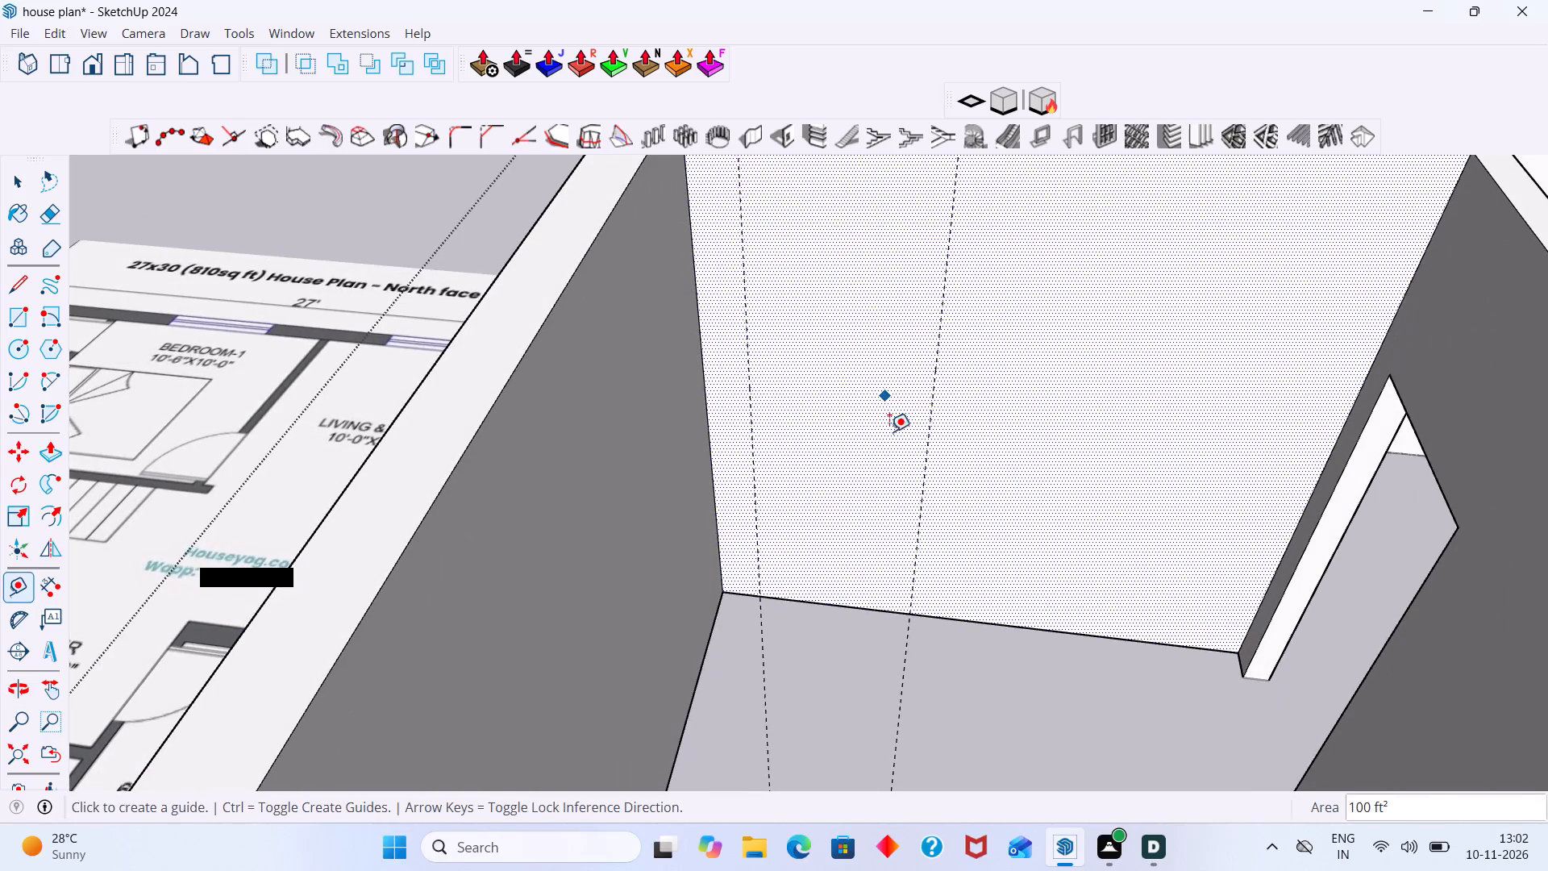
# Place a horizontal guide 3' below the top edge of Bedroom-2's toilet-side wall to mark the door head.
pyautogui.scroll(-7, 871, 486)
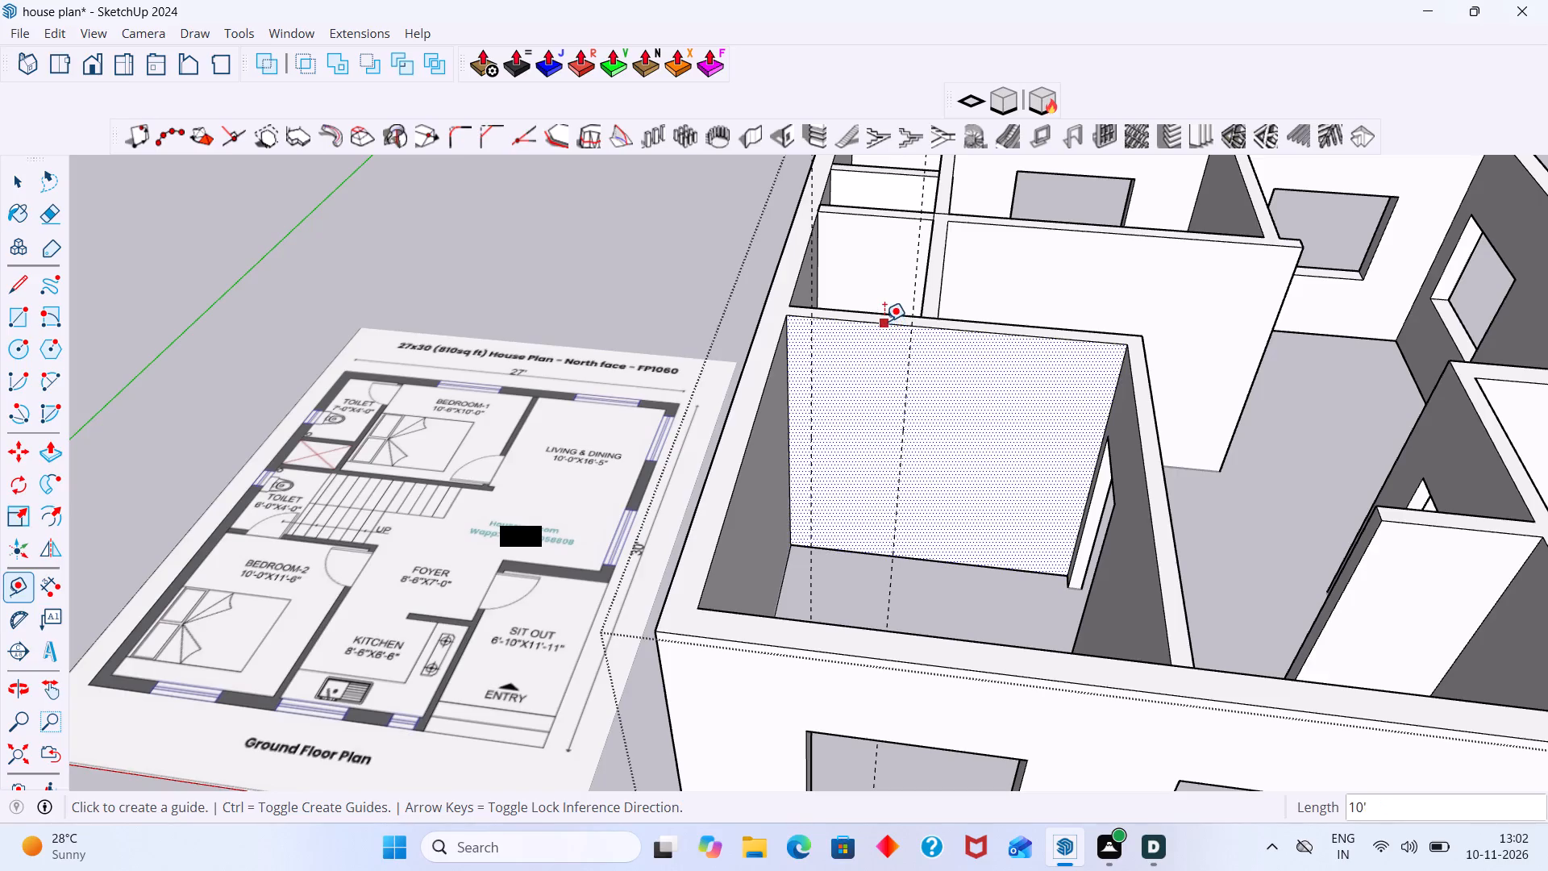
pyautogui.click(884, 321)
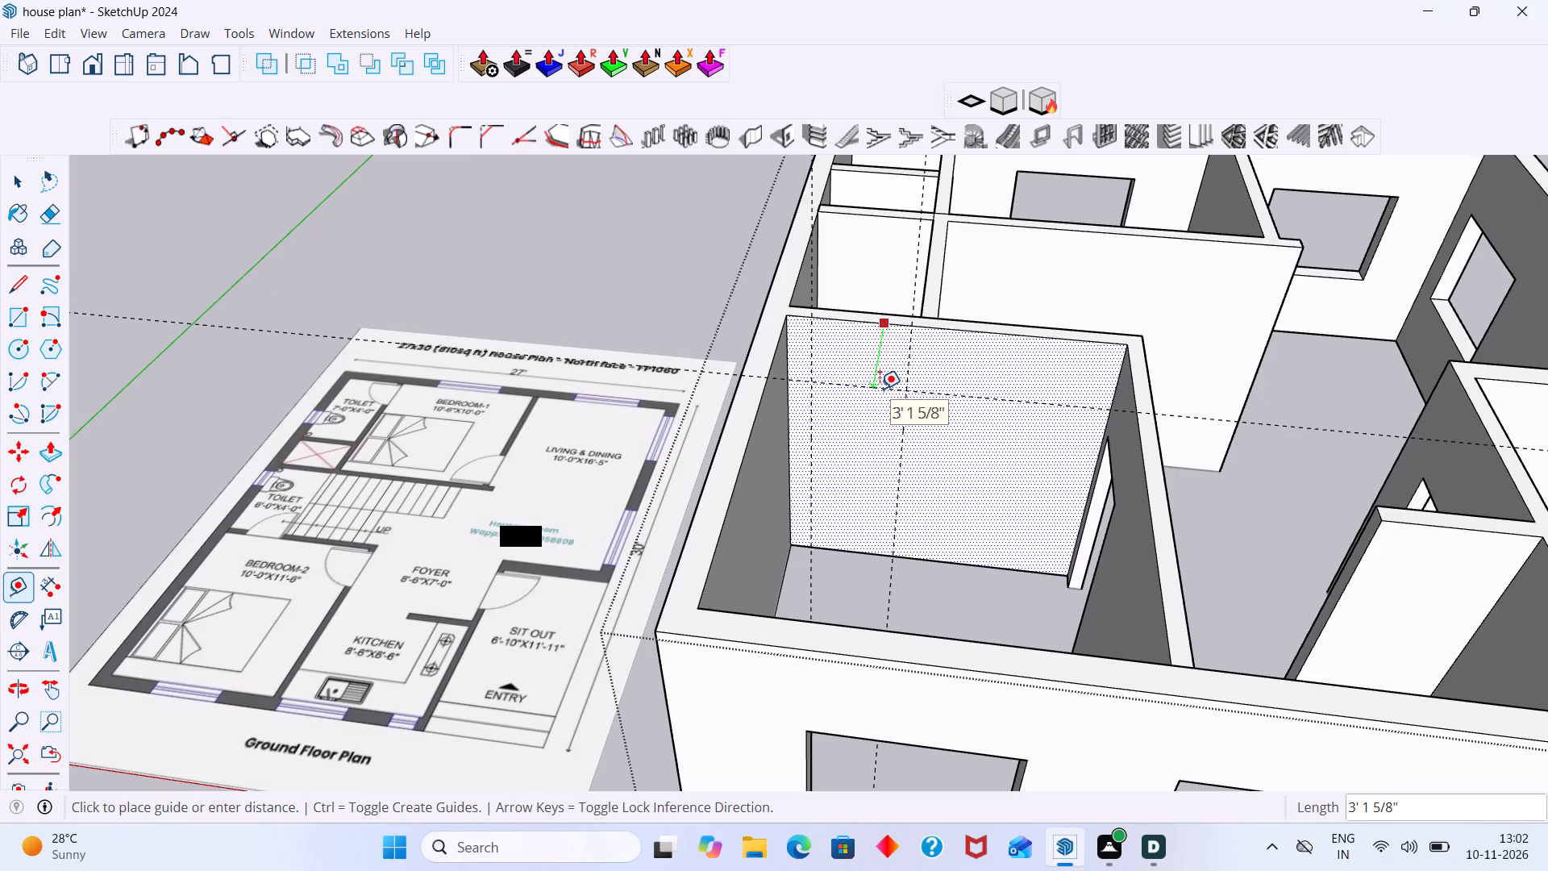
pyautogui.press('Up')
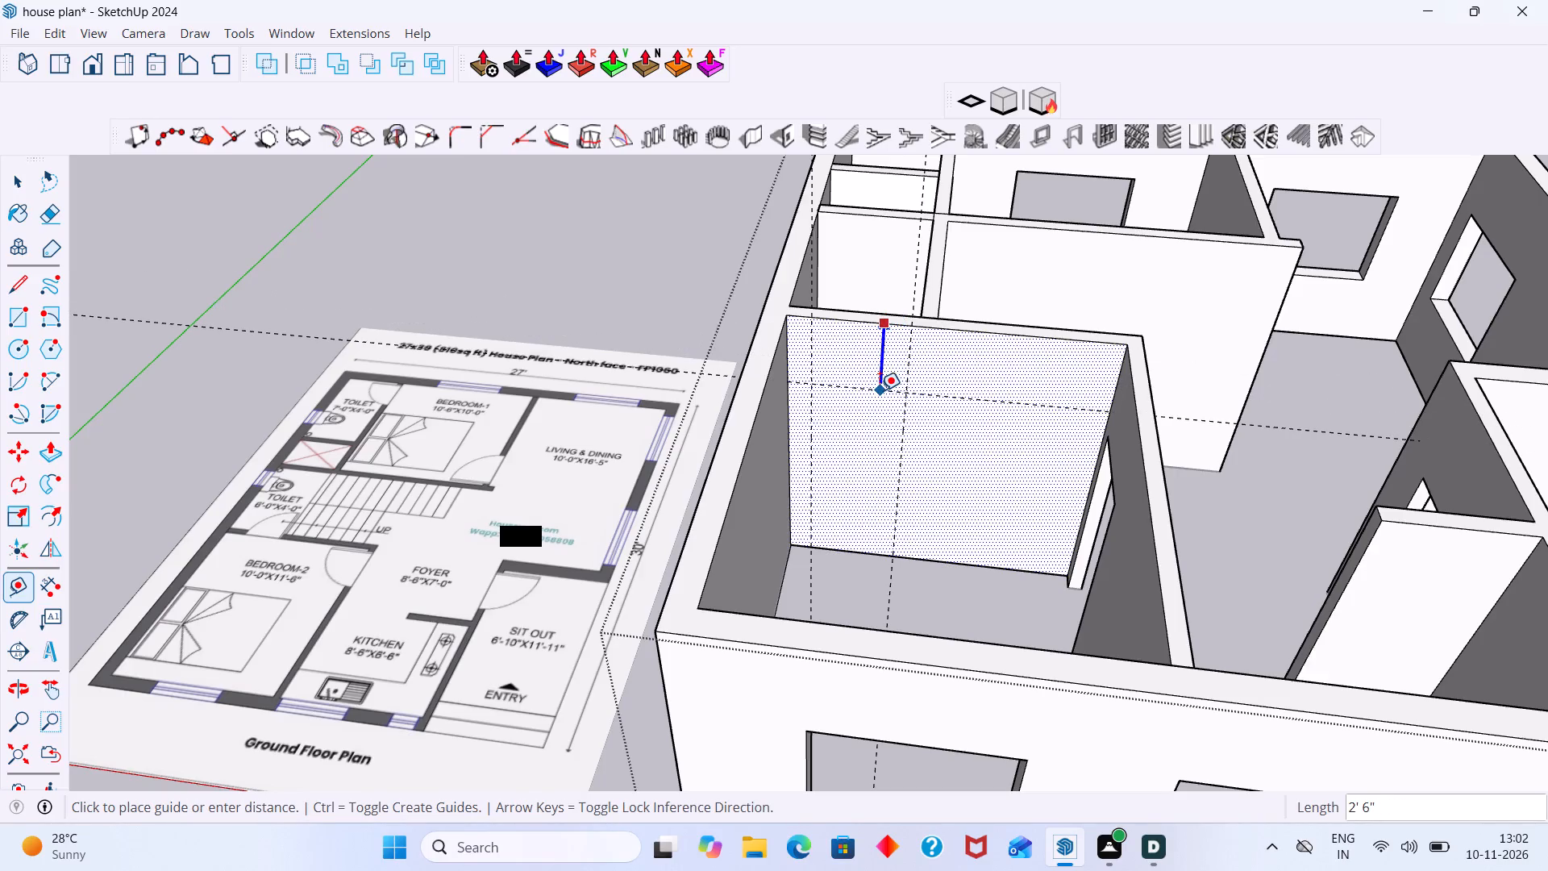
pyautogui.write("3'")
pyautogui.press('Return')
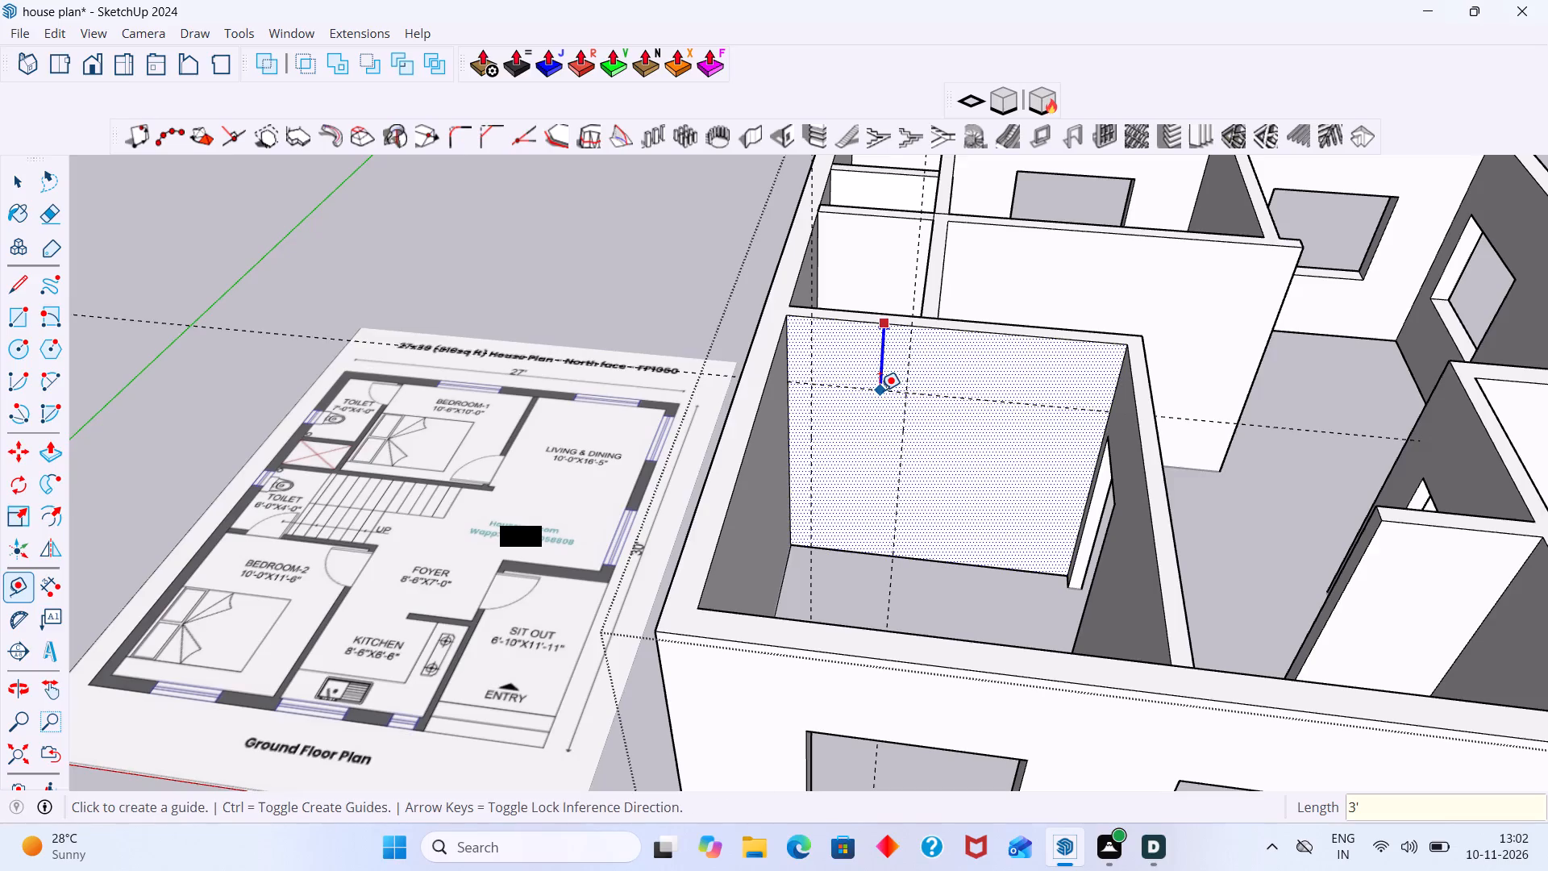
pyautogui.press('space')
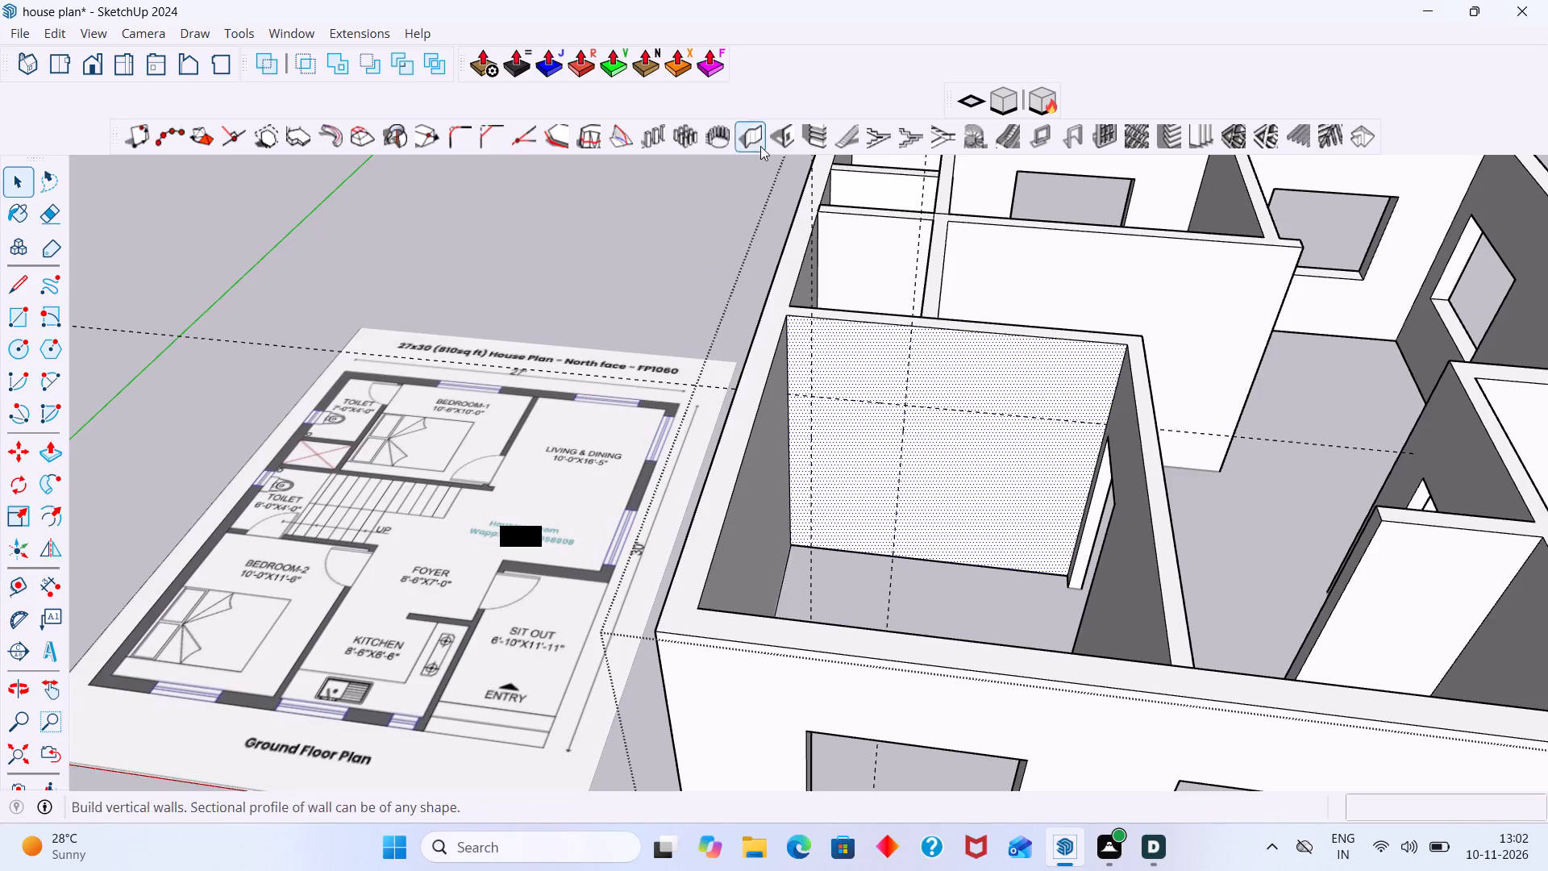
# Create a 3' wide by 7' high wall opening between the guides for Bedroom-2's toilet door, and leave the wall group.
pyautogui.click(788, 136)
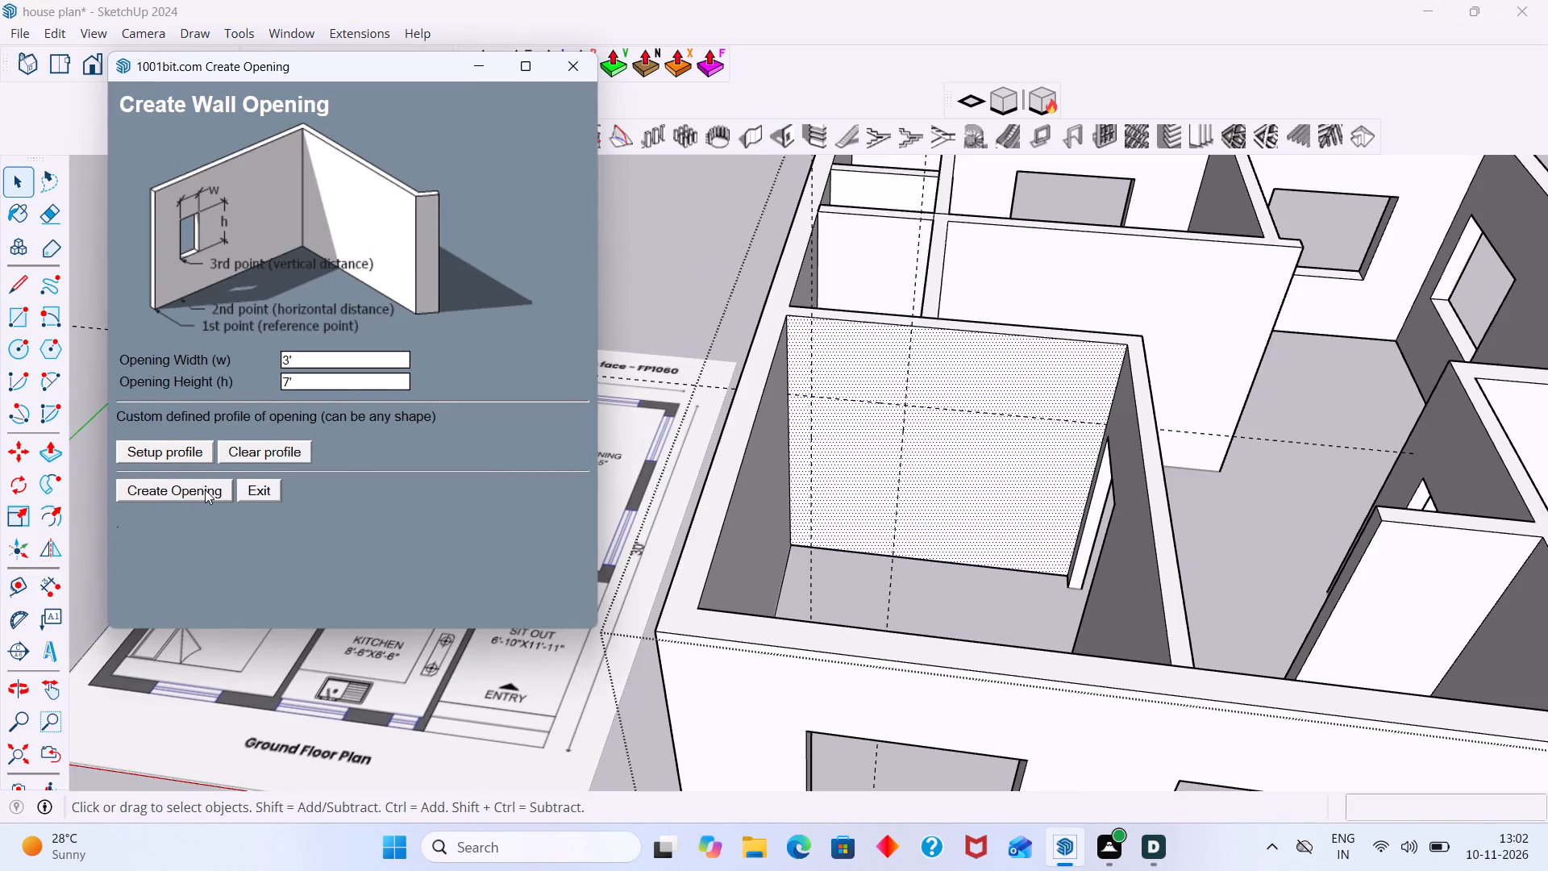
pyautogui.click(205, 490)
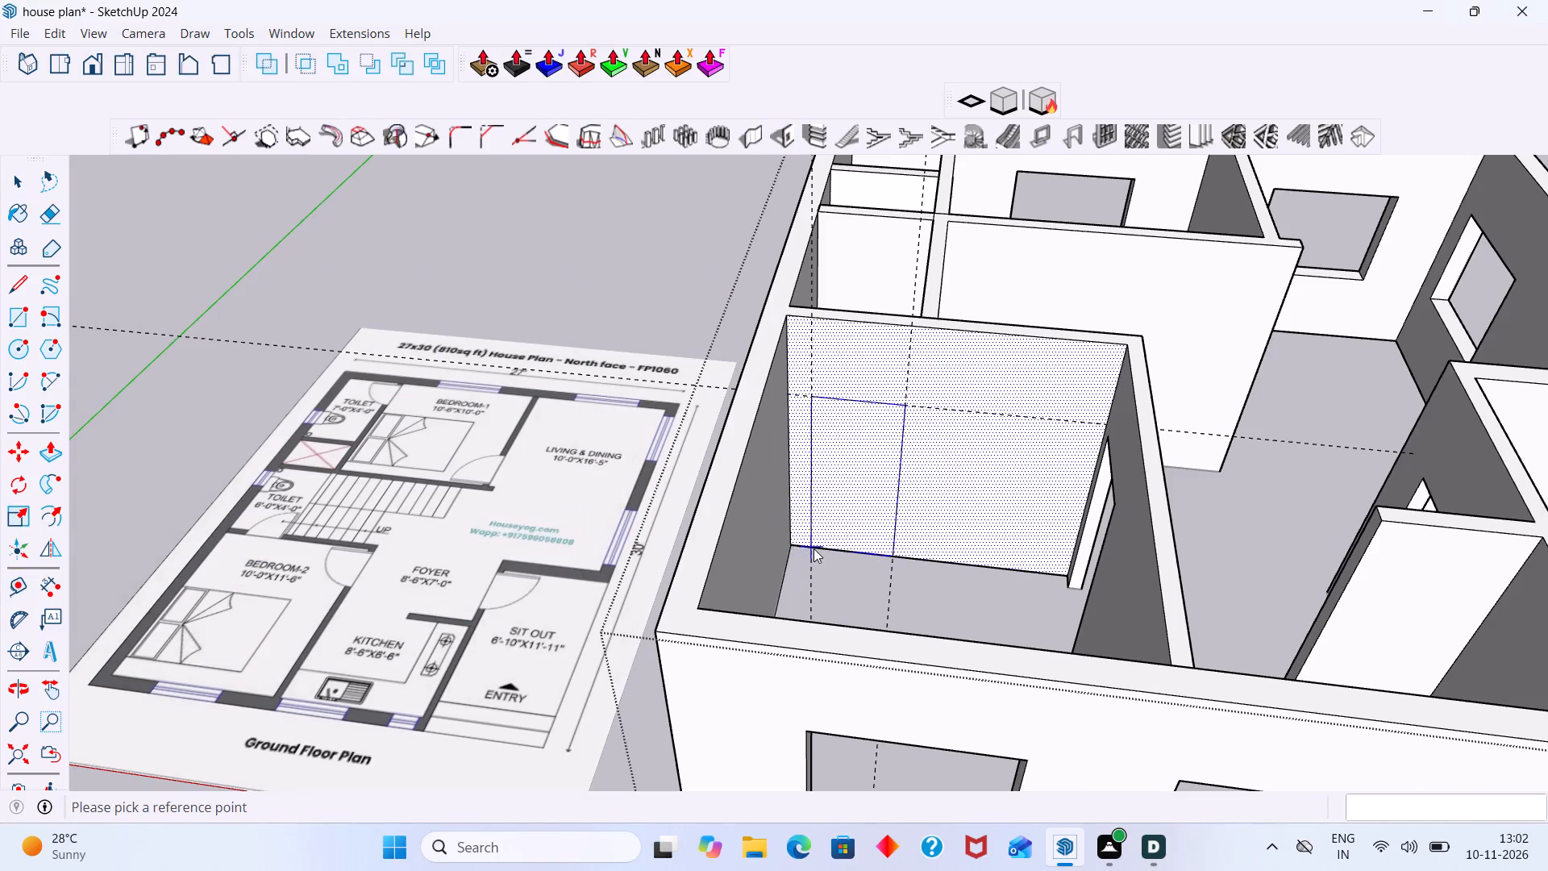
pyautogui.doubleClick(814, 548)
pyautogui.press('space')
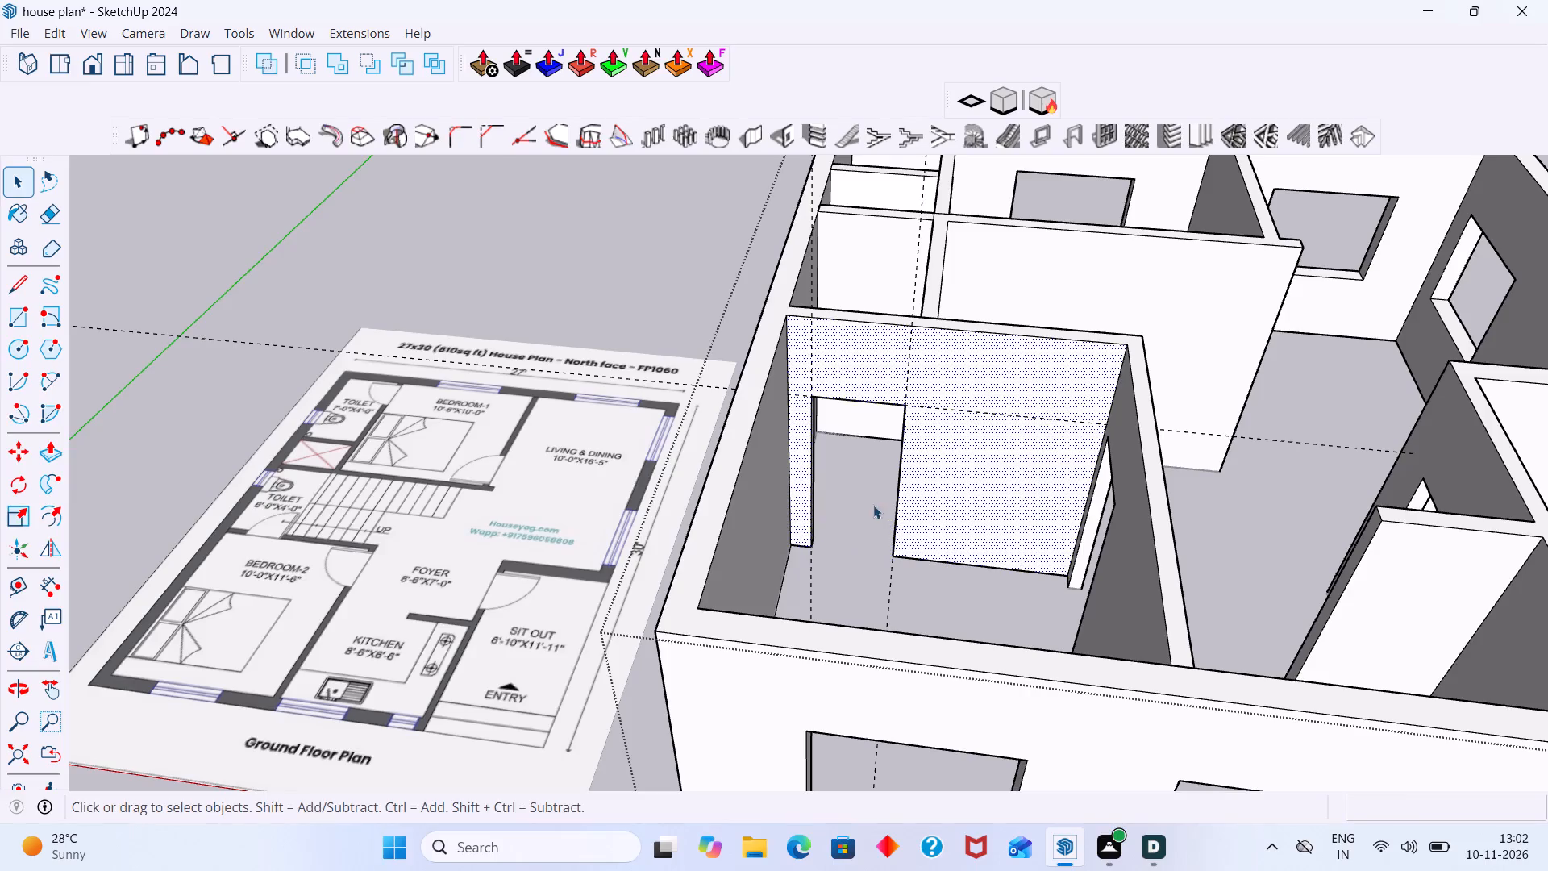
pyautogui.scroll(-4, 851, 485)
pyautogui.moveTo(854, 465); pyautogui.dragTo(1050, 441, button='middle')
pyautogui.scroll(11, 947, 426)
pyautogui.scroll(-9, 905, 394)
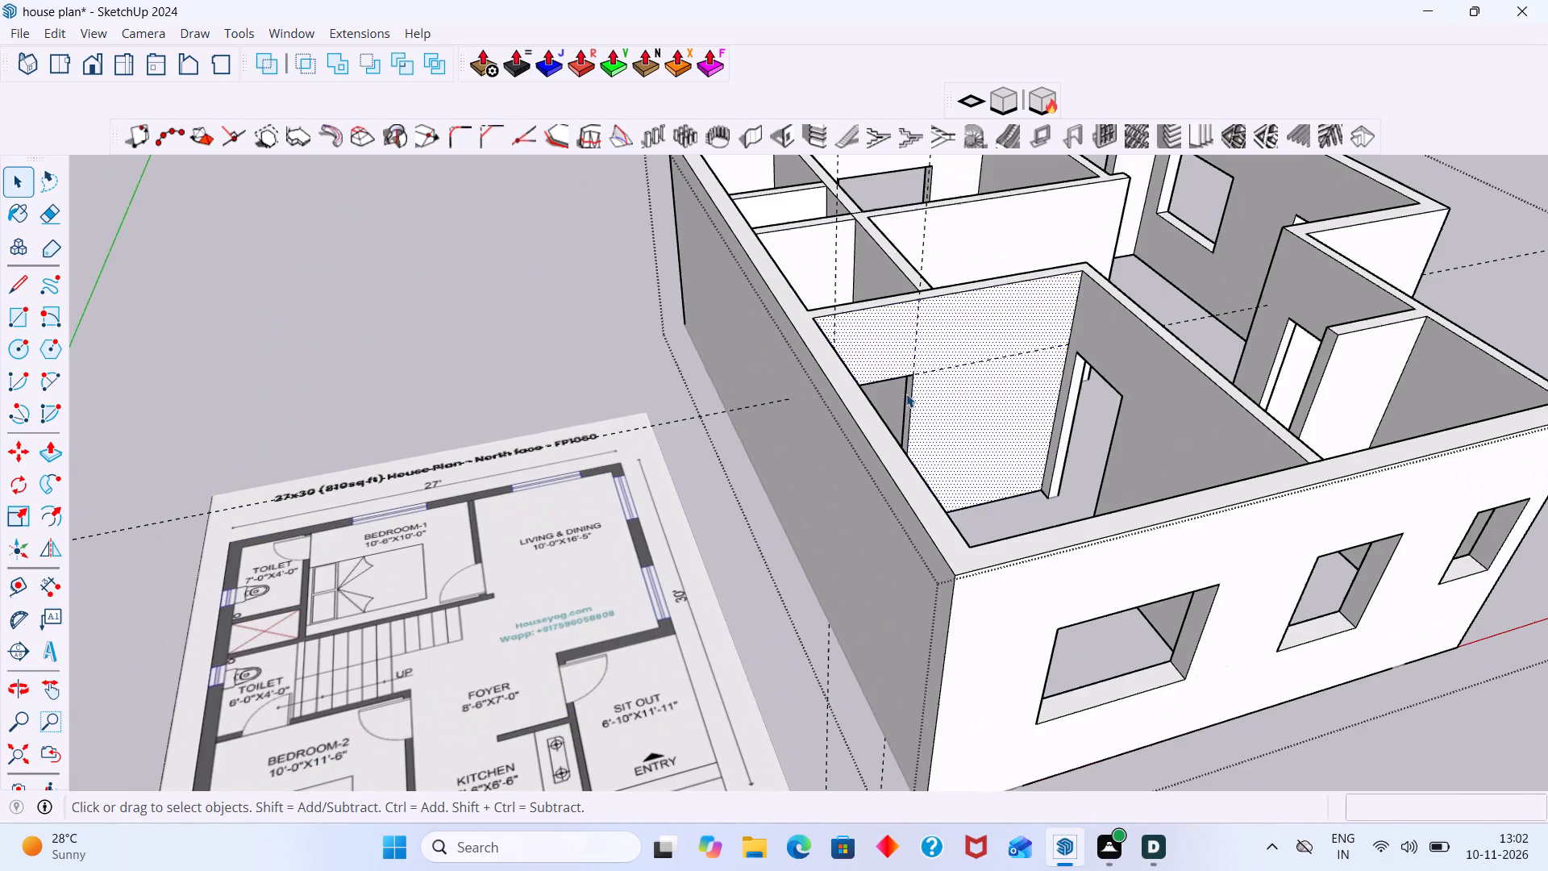
pyautogui.scroll(-6, 1076, 346)
pyautogui.moveTo(1017, 369); pyautogui.dragTo(772, 420, button='middle')
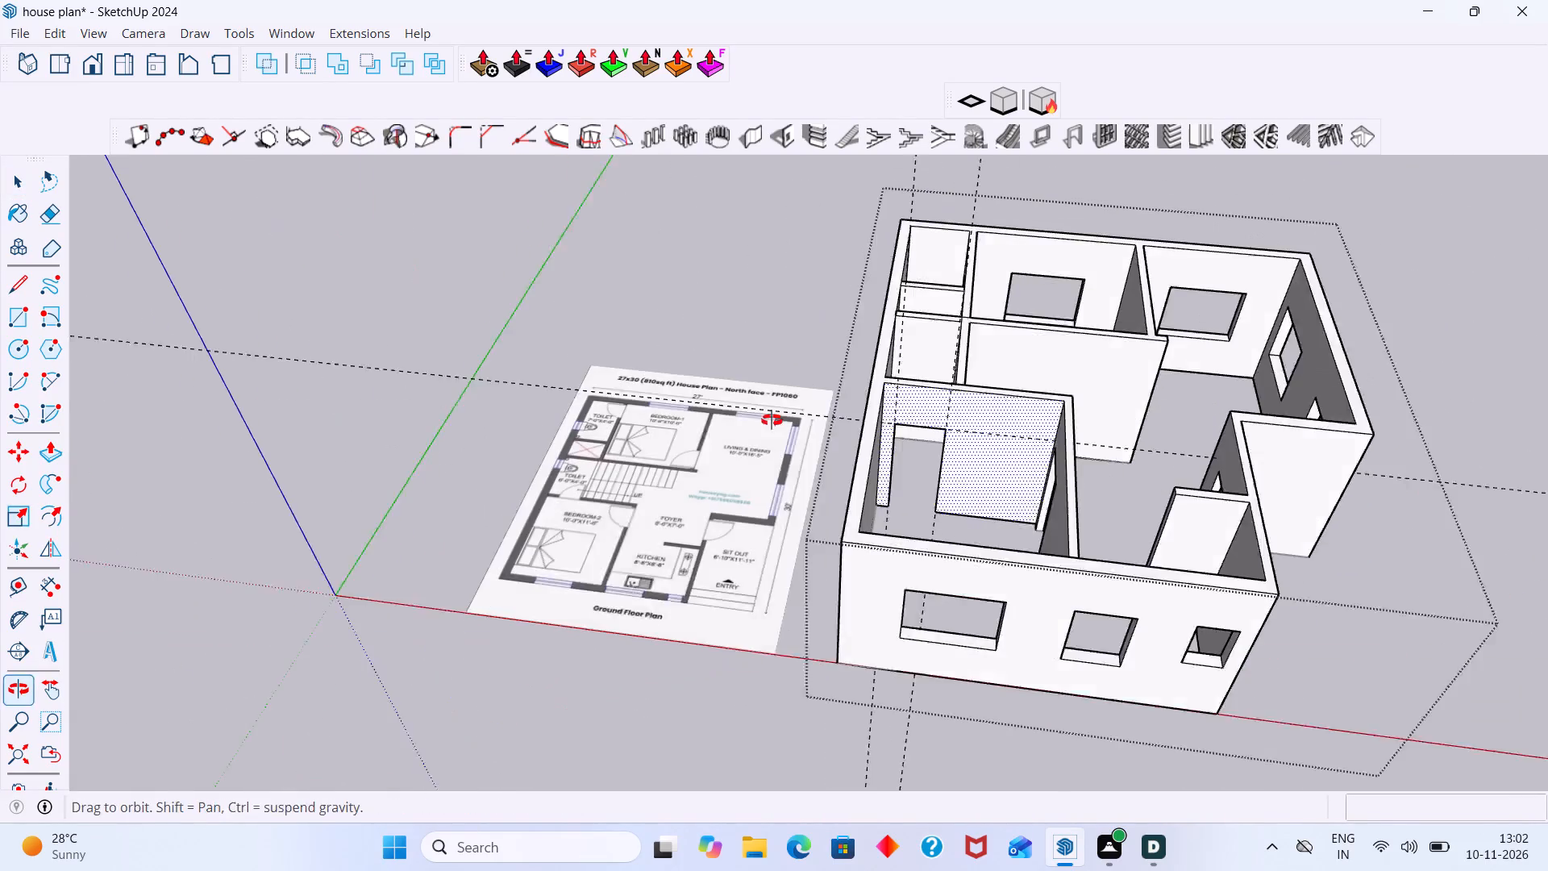
pyautogui.moveTo(772, 420); pyautogui.dragTo(772, 421, button='middle')
pyautogui.press('space')
pyautogui.click(806, 292)
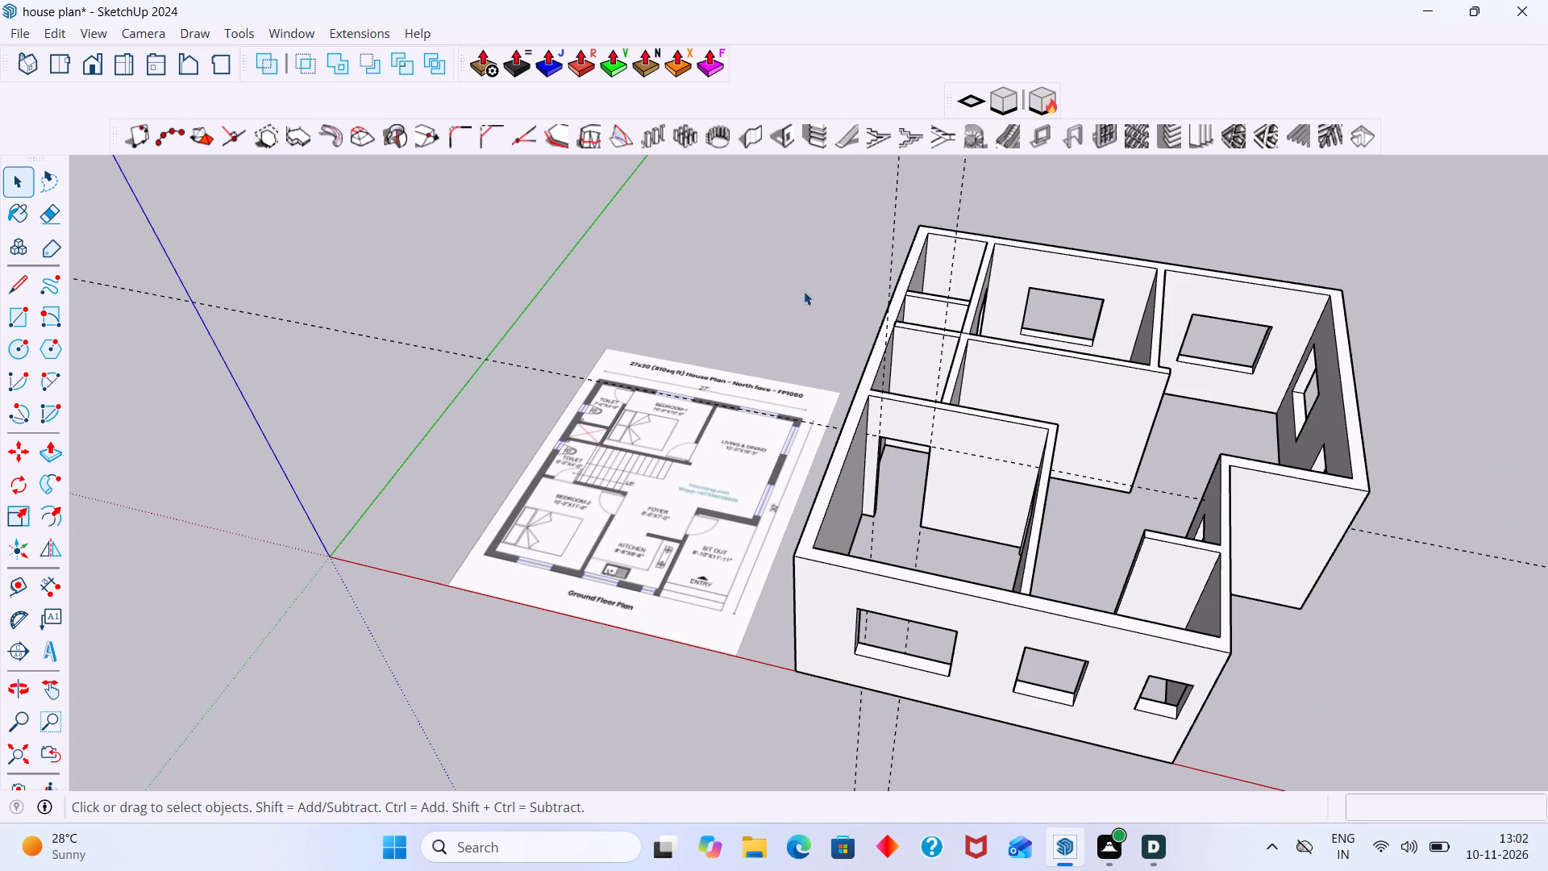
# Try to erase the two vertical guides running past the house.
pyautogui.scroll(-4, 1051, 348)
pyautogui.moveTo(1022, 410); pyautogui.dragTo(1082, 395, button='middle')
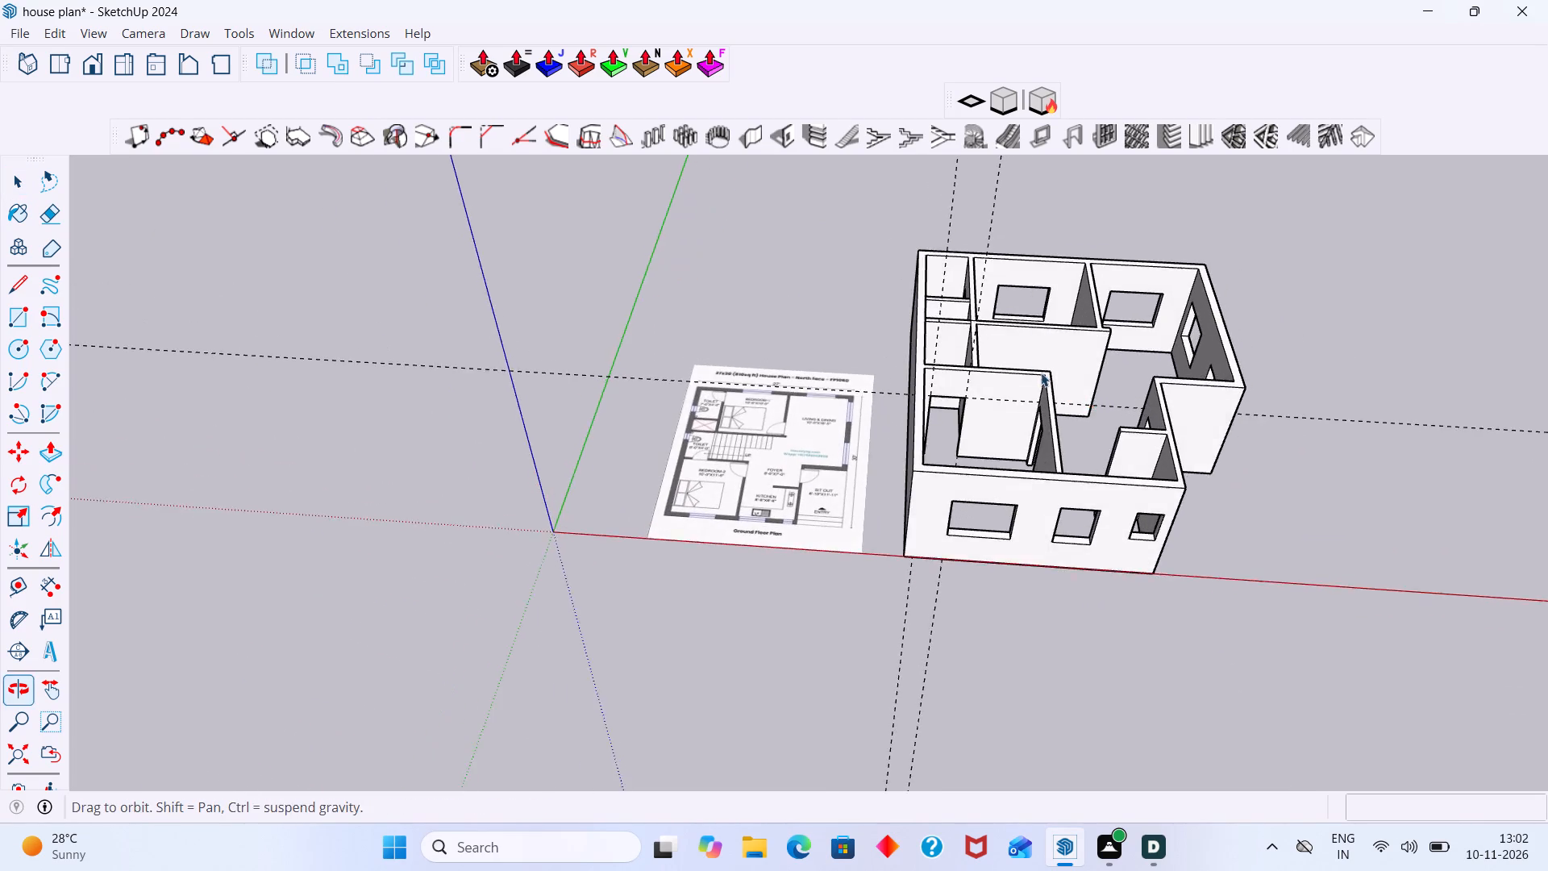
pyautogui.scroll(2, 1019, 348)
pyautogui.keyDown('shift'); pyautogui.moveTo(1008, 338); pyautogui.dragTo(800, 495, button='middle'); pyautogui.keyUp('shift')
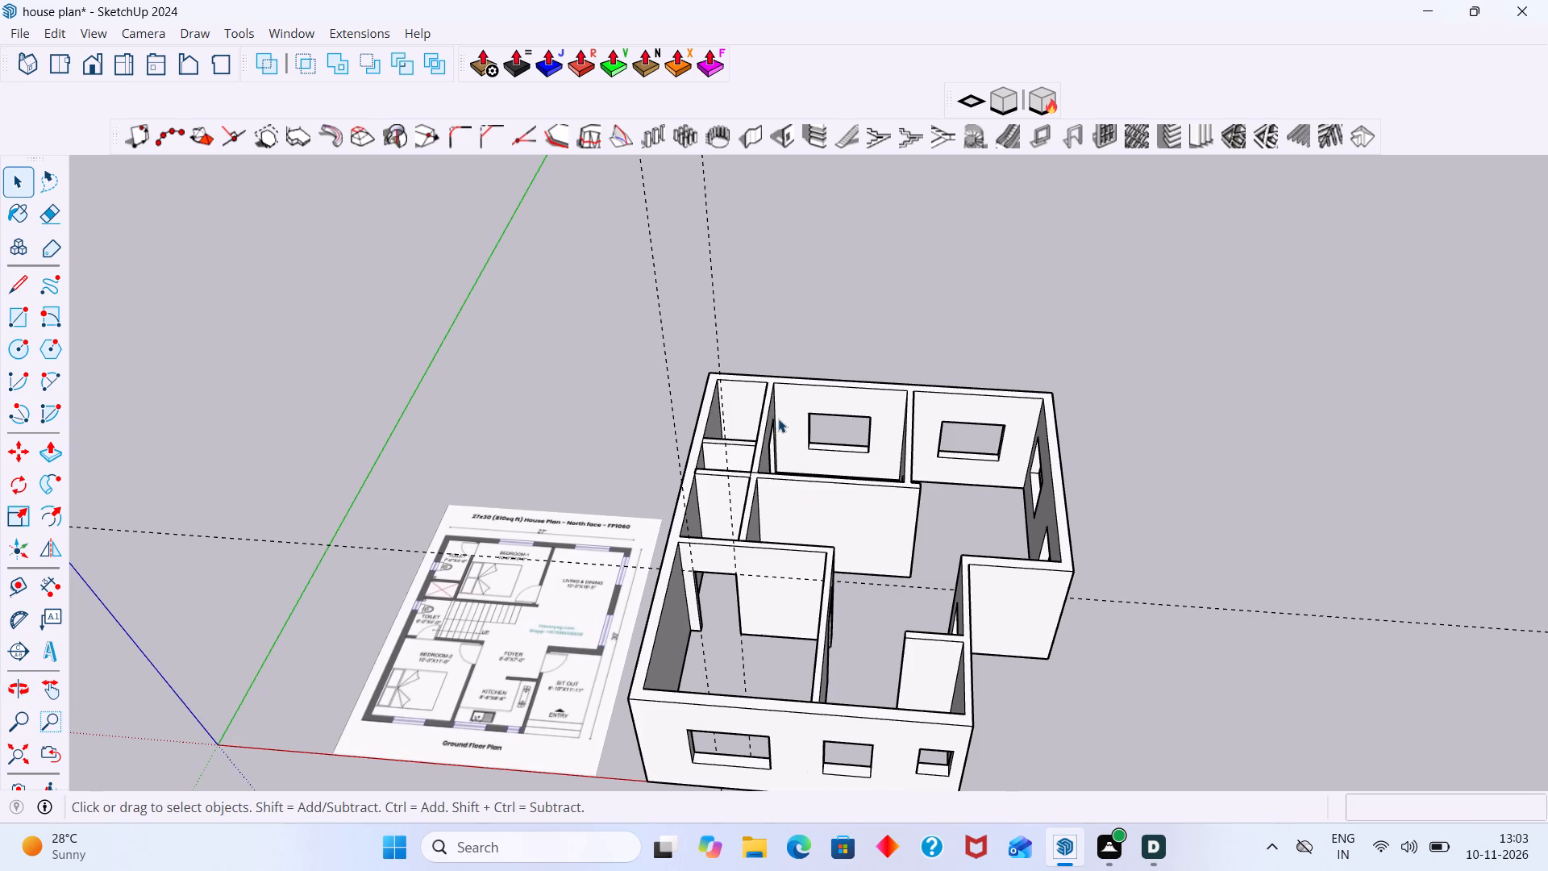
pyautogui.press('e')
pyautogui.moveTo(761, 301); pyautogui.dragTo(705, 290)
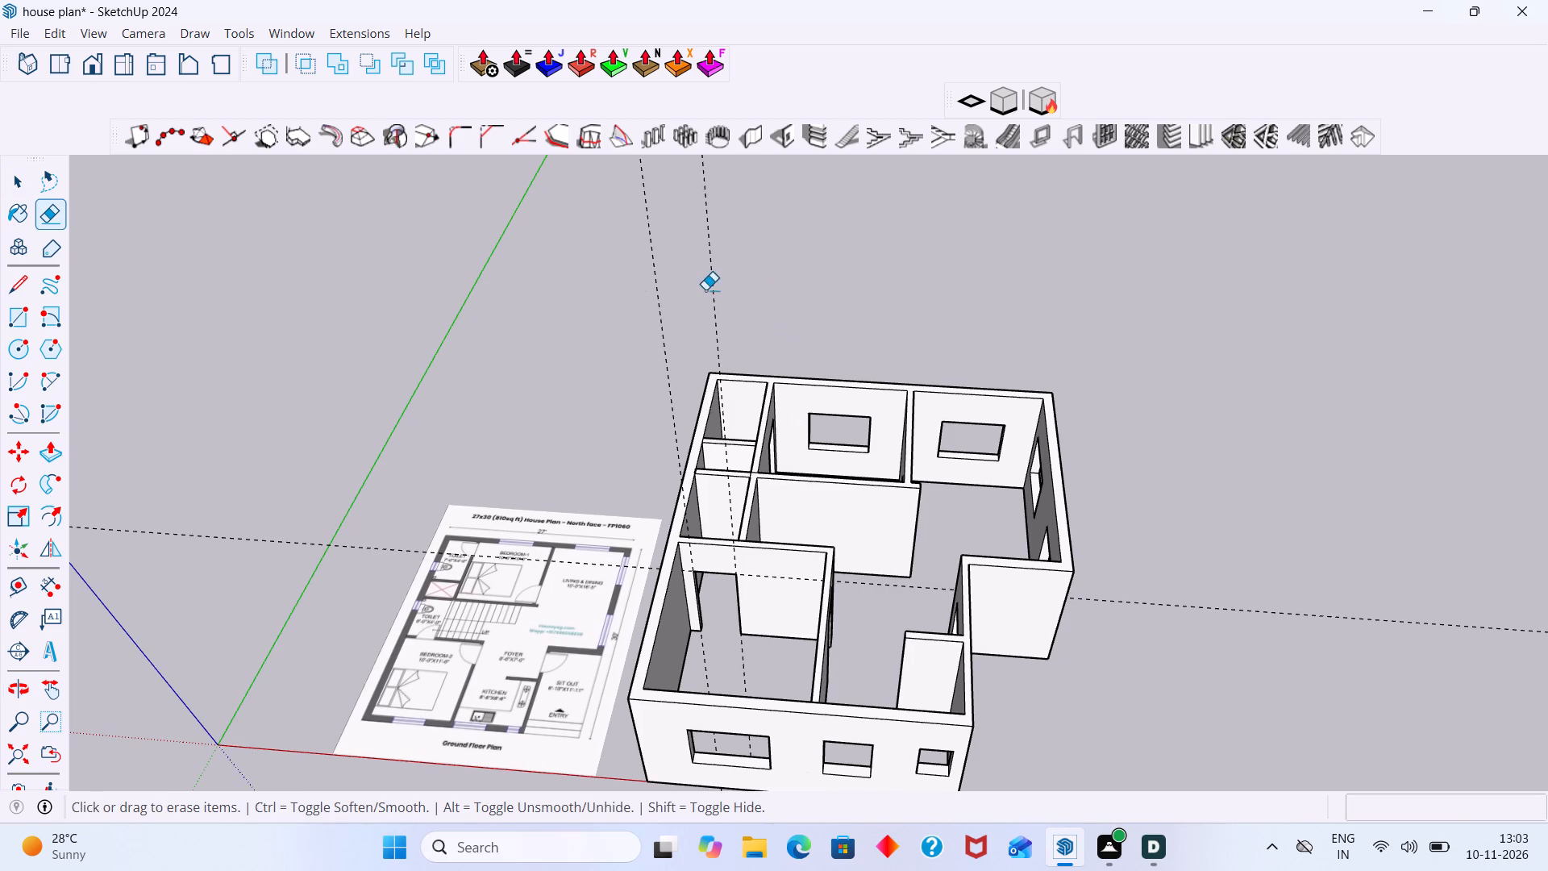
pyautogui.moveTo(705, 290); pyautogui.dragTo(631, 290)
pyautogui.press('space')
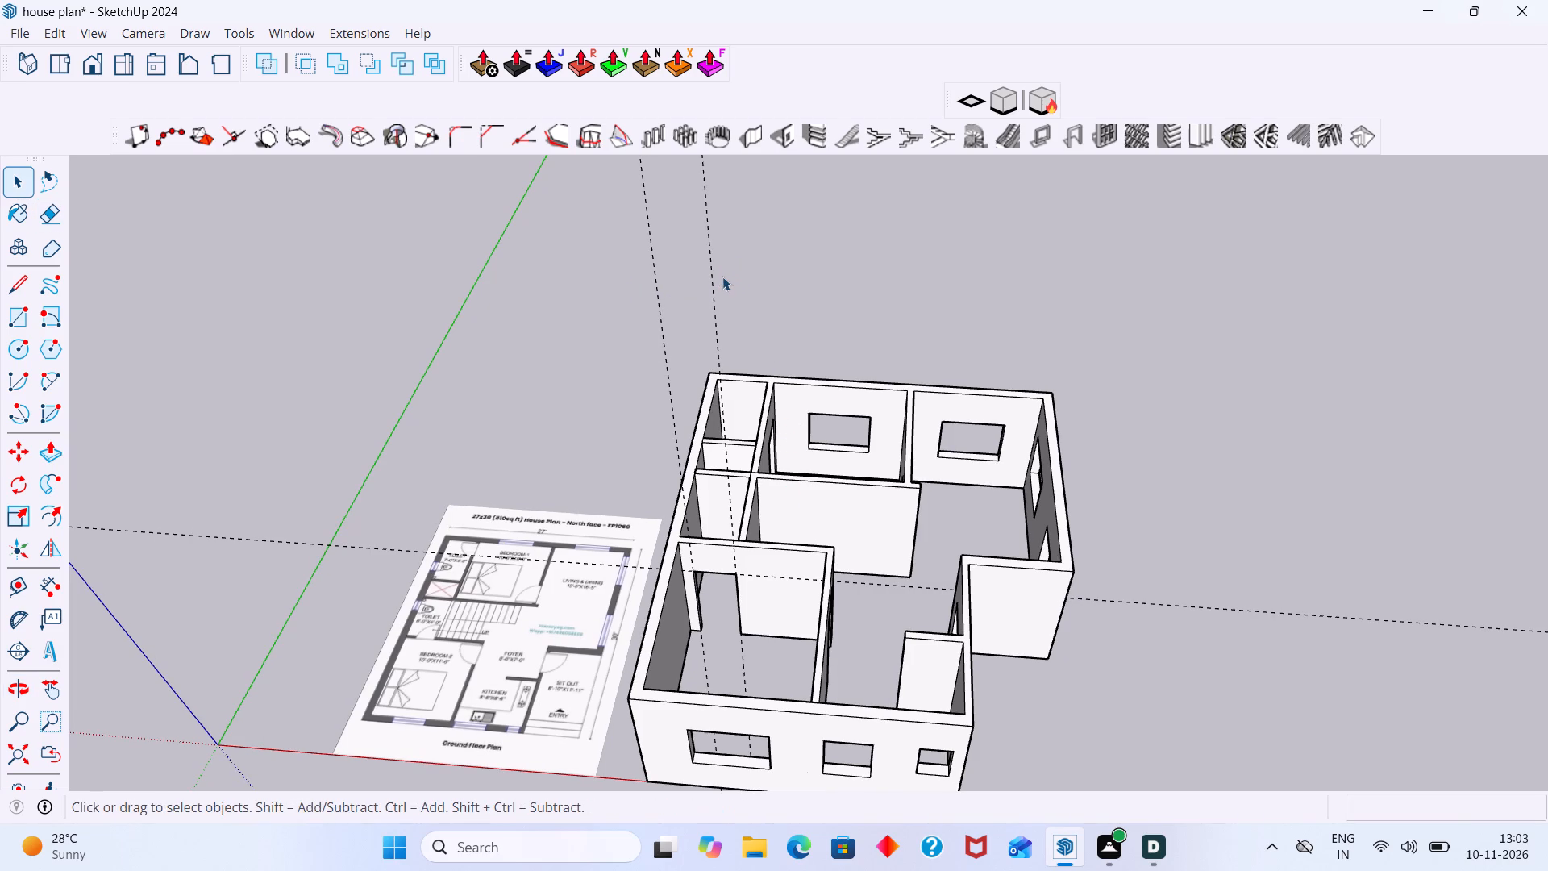
# Erase the two vertical guides and the horizontal guide inside the wall group, and leave the group.
pyautogui.doubleClick(722, 277)
pyautogui.doubleClick(709, 289)
pyautogui.doubleClick(711, 295)
pyautogui.scroll(3, 710, 309)
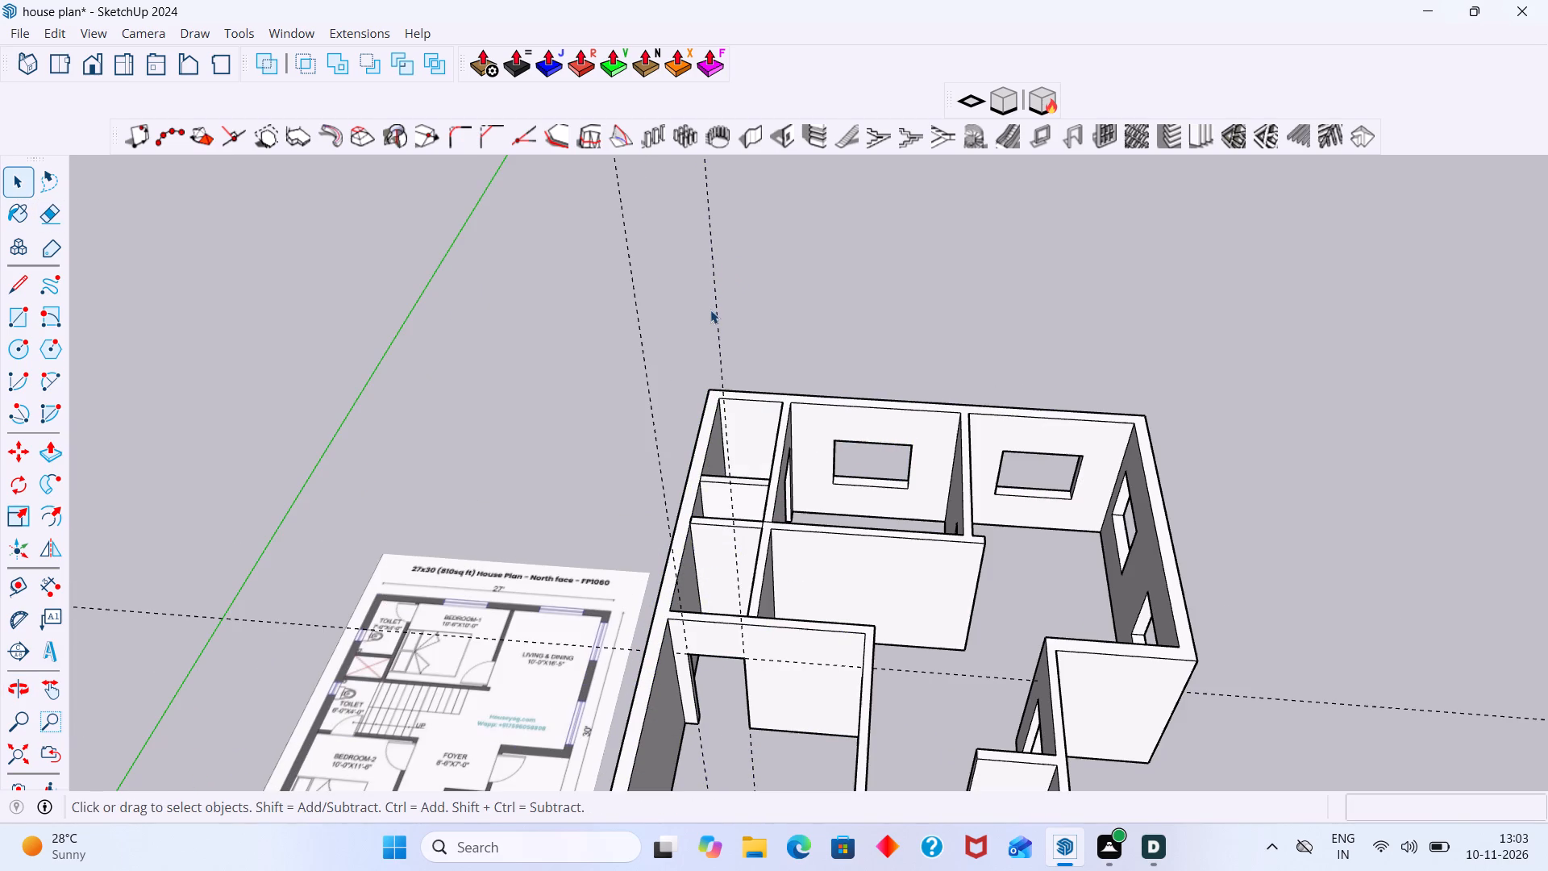
pyautogui.click(718, 309)
pyautogui.doubleClick(718, 309)
pyautogui.click(718, 310)
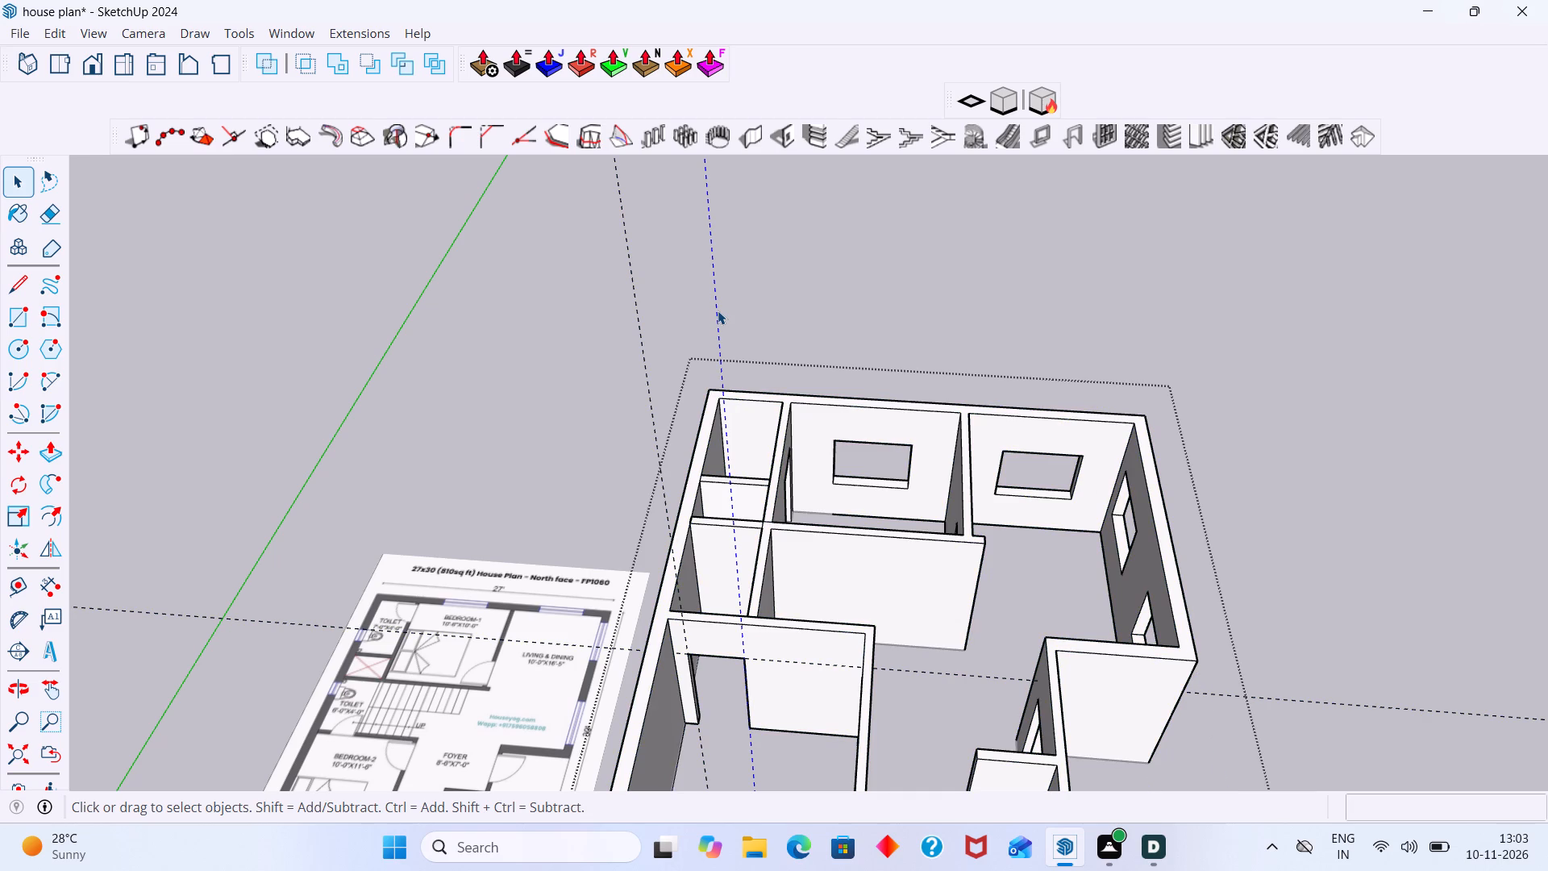
pyautogui.press('e')
pyautogui.moveTo(776, 289); pyautogui.dragTo(622, 285)
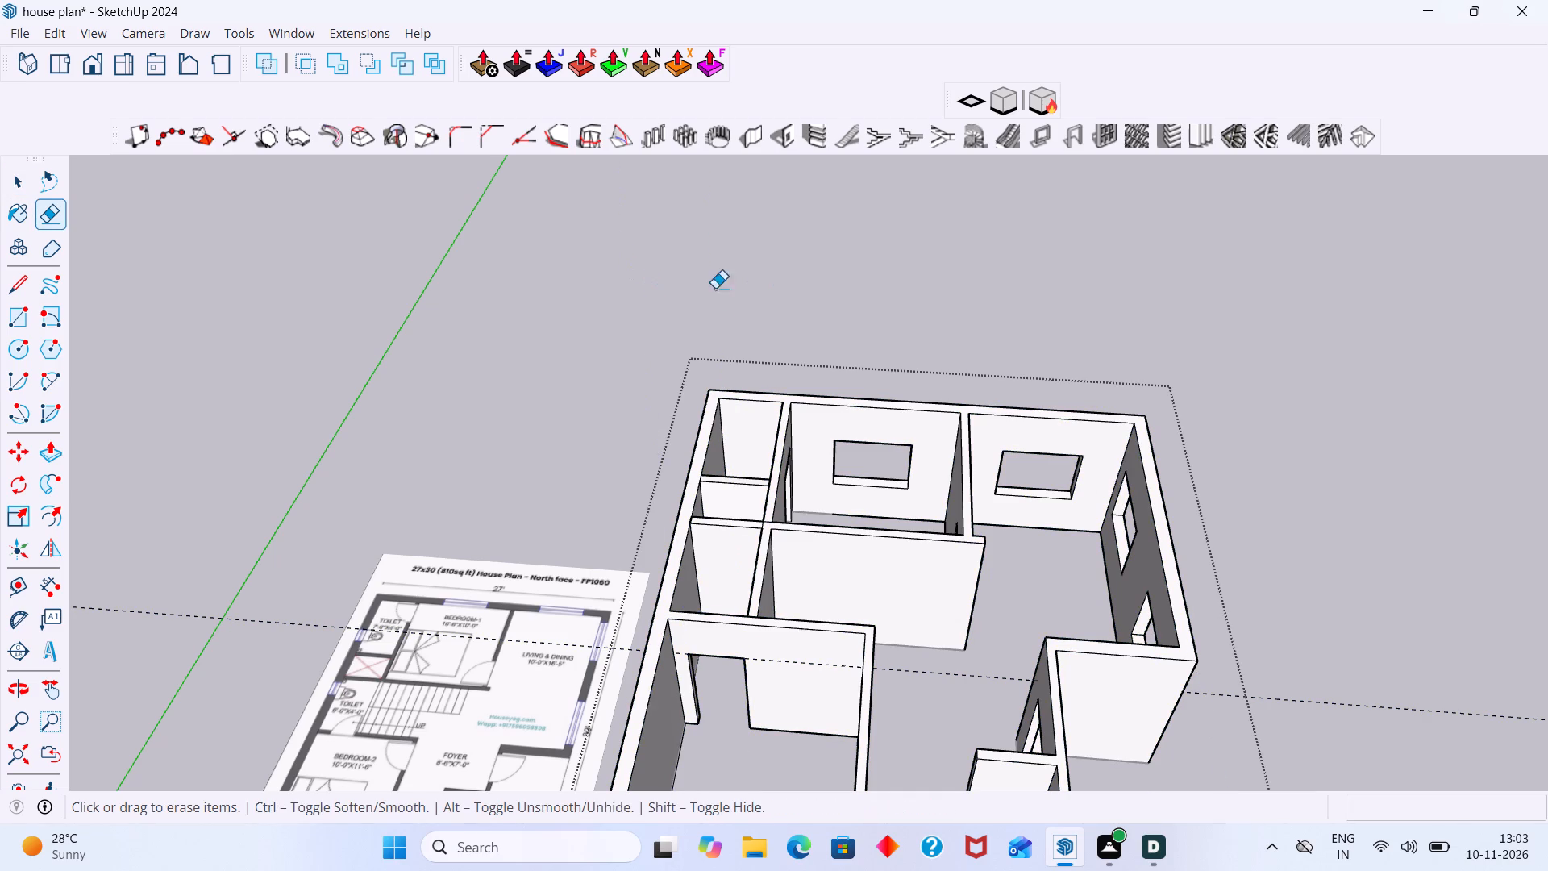
pyautogui.scroll(-10, 752, 303)
pyautogui.moveTo(1104, 497); pyautogui.dragTo(1111, 545)
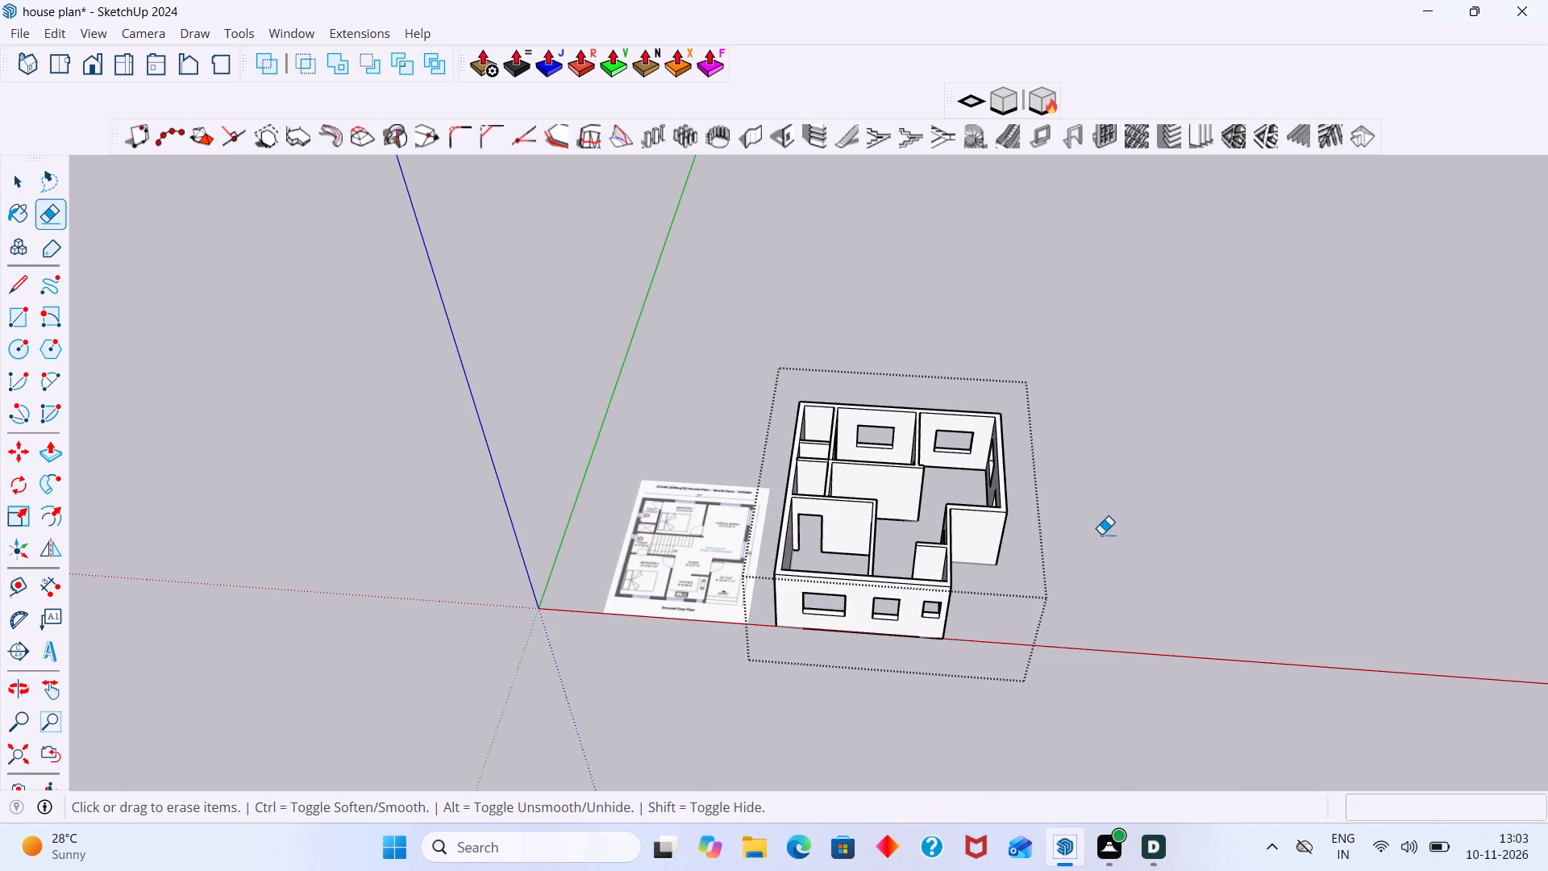
pyautogui.press('space')
pyautogui.click(1121, 527)
# Examine the finished door openings and the stair area between the bedrooms against the ground floor plan.
pyautogui.scroll(5, 913, 573)
pyautogui.moveTo(980, 566); pyautogui.dragTo(881, 544, button='middle')
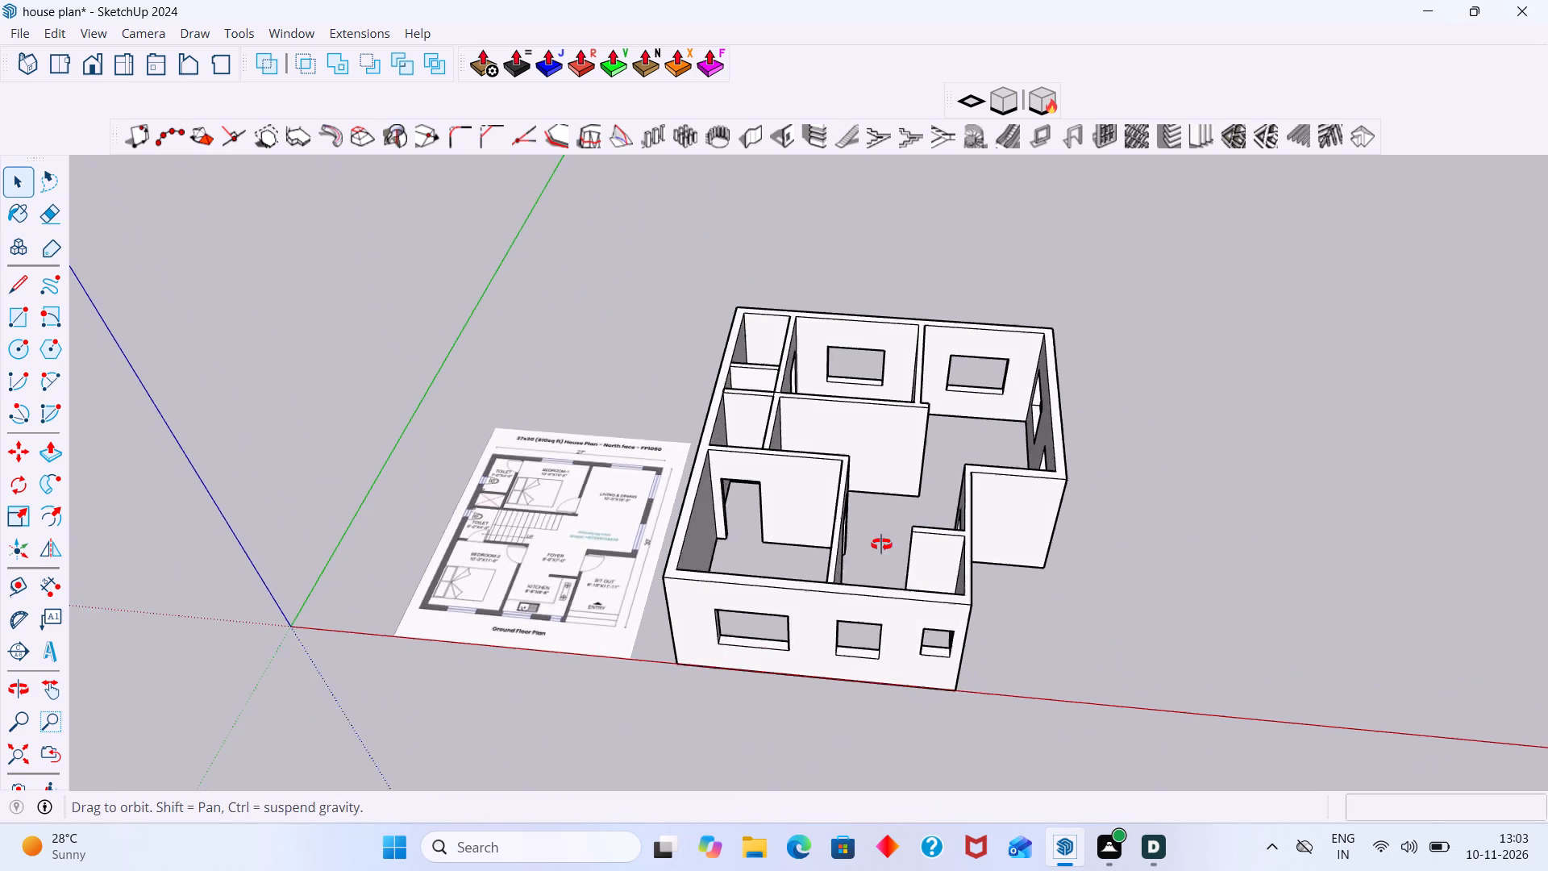
pyautogui.moveTo(881, 544); pyautogui.dragTo(605, 499, button='middle')
pyautogui.scroll(-3, 687, 501)
pyautogui.moveTo(642, 475); pyautogui.dragTo(834, 606, button='middle')
pyautogui.scroll(3, 670, 556)
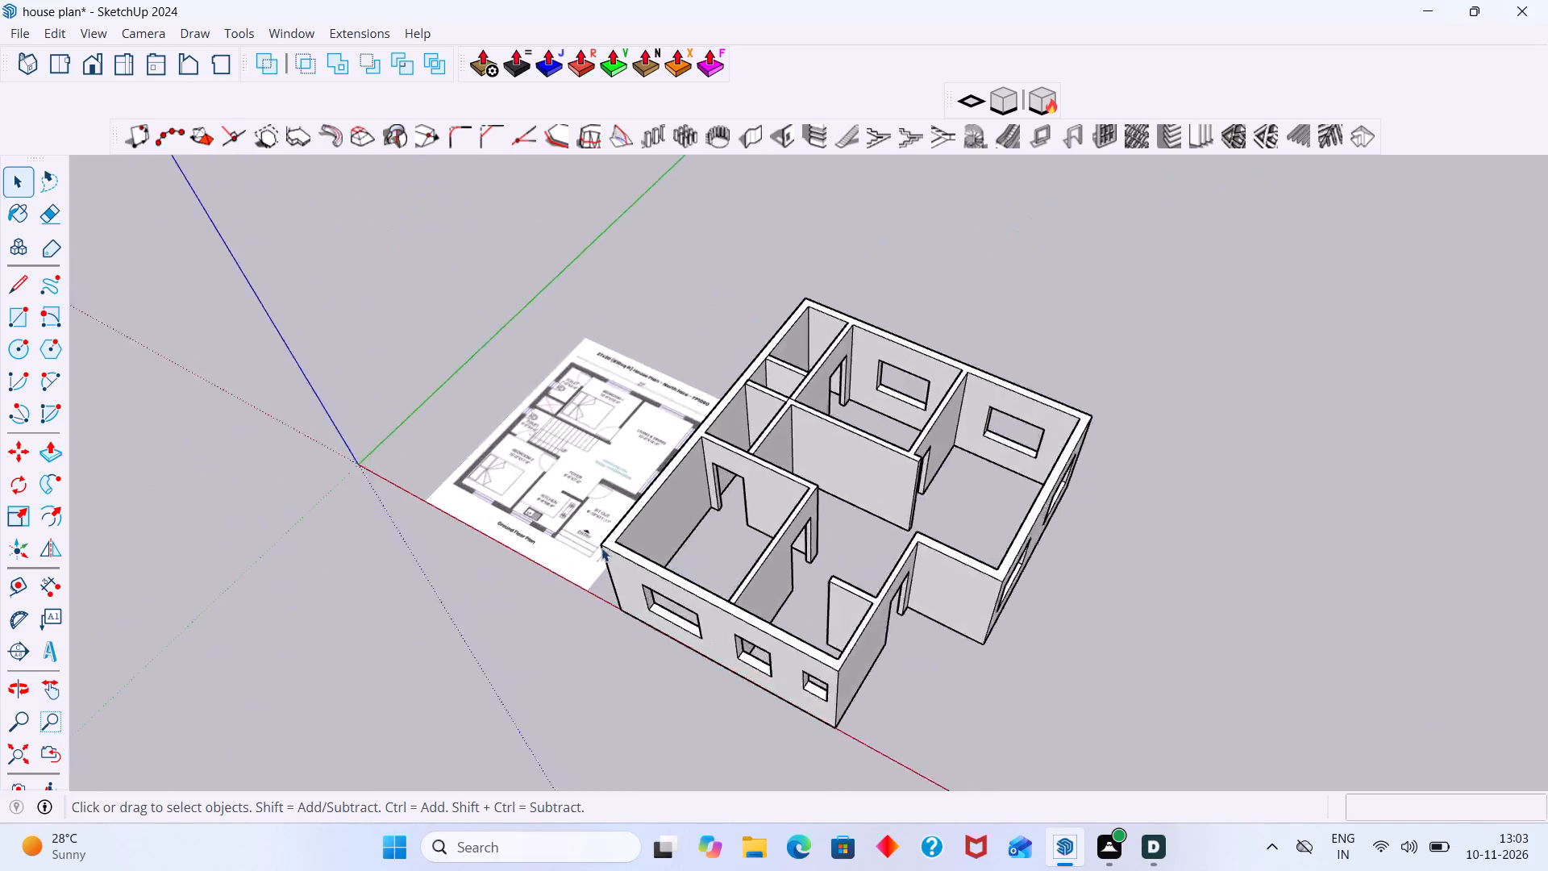
pyautogui.scroll(9, 601, 548)
pyautogui.moveTo(653, 565); pyautogui.dragTo(738, 569, button='middle')
pyautogui.scroll(1, 738, 569)
pyautogui.scroll(-9, 738, 569)
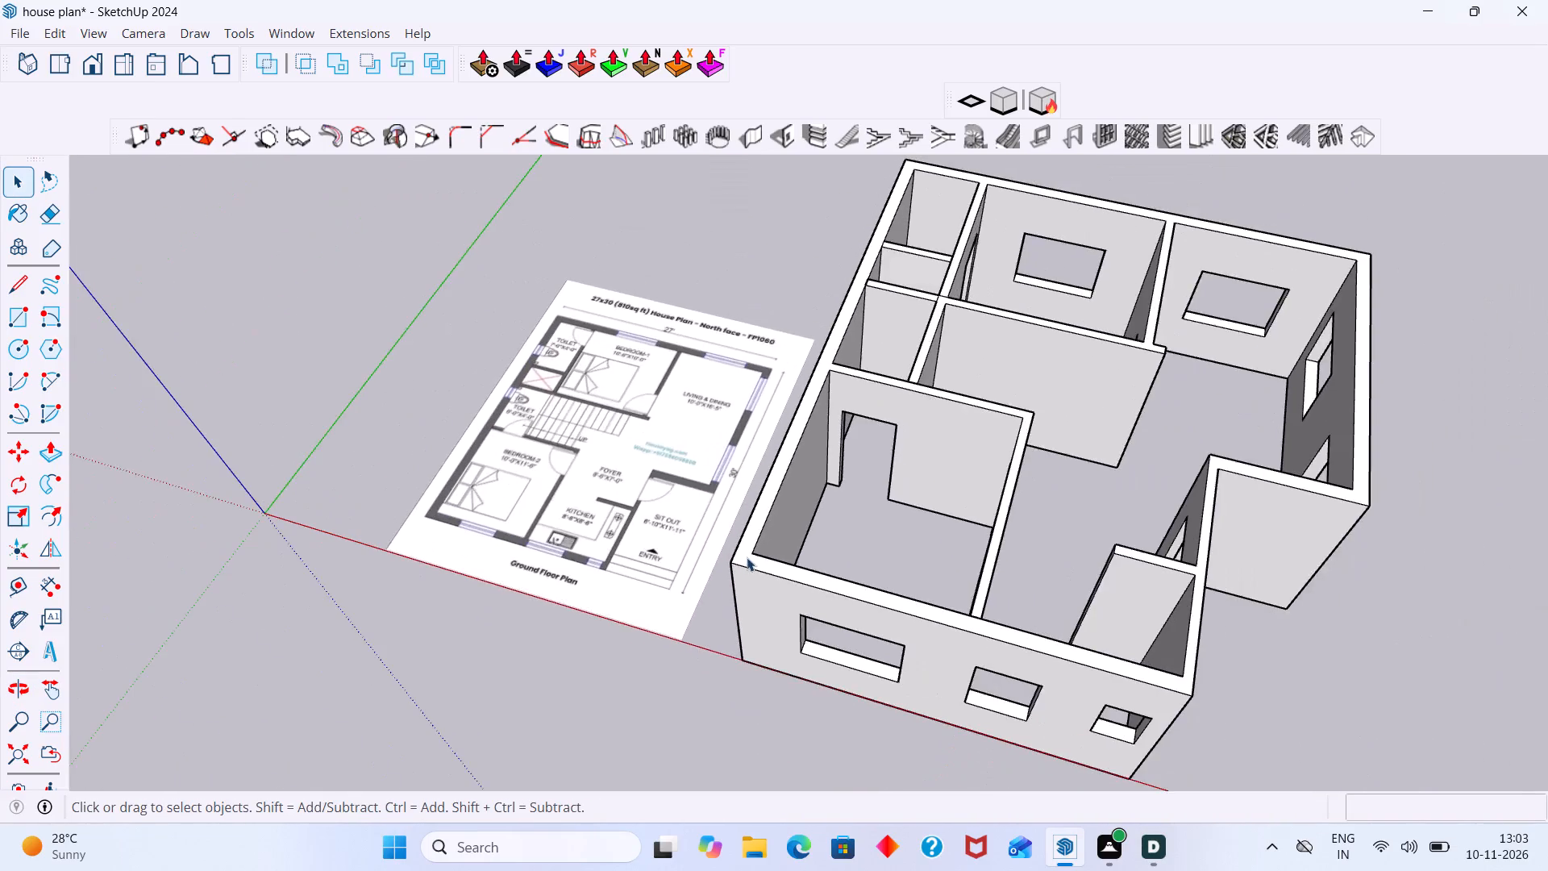
pyautogui.scroll(4, 716, 528)
pyautogui.moveTo(705, 500); pyautogui.dragTo(396, 460, button='middle')
pyautogui.scroll(-4, 700, 508)
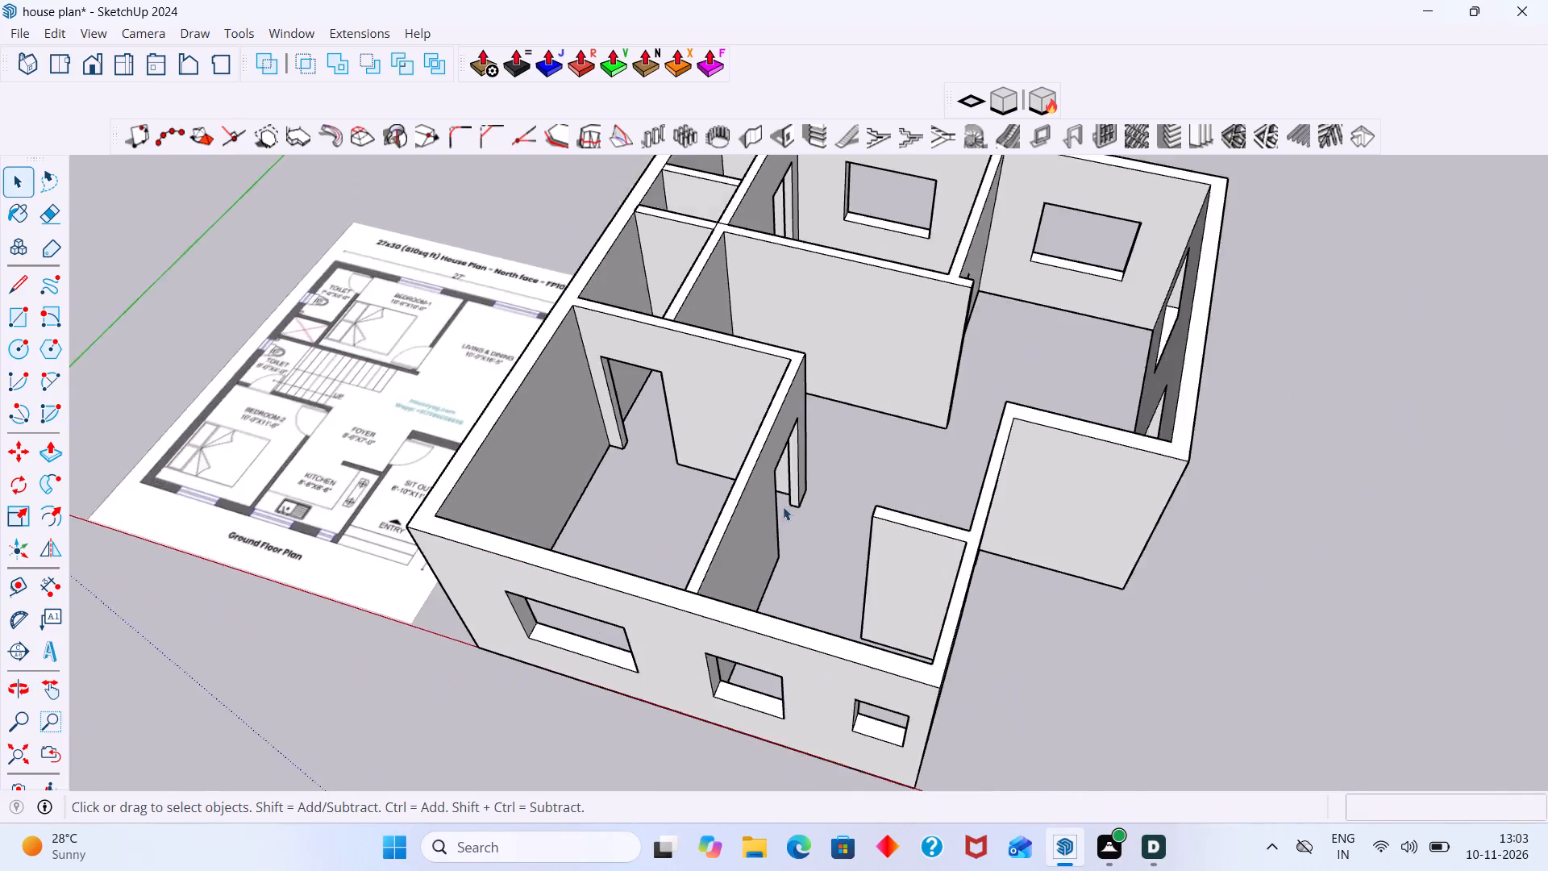
pyautogui.scroll(-2, 783, 506)
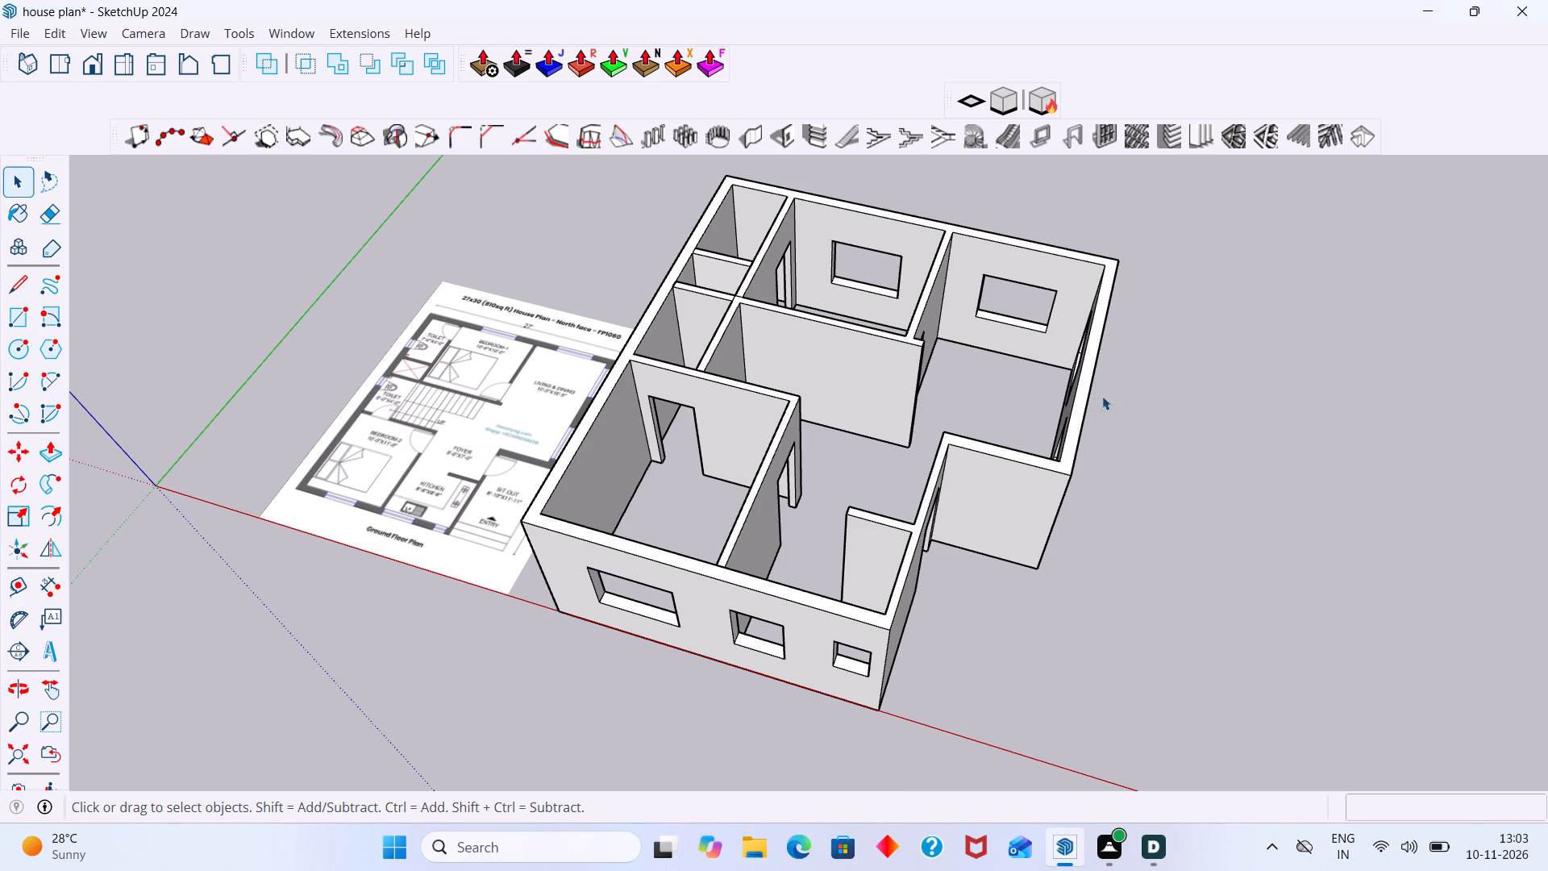
pyautogui.scroll(-5, 1004, 456)
pyautogui.moveTo(955, 502); pyautogui.dragTo(926, 426, button='middle')
pyautogui.scroll(2, 972, 551)
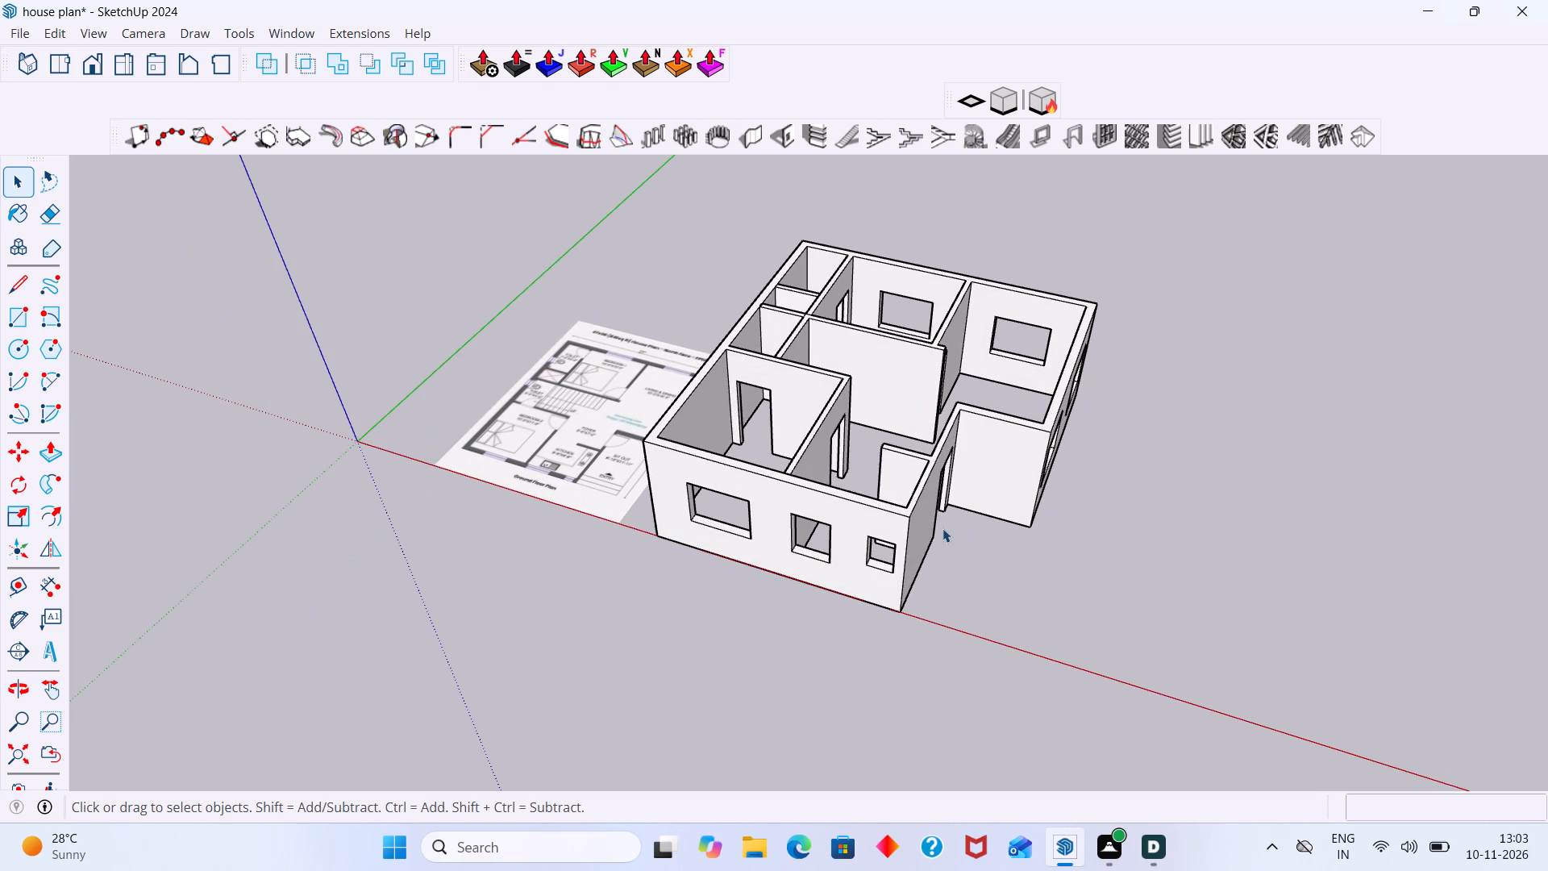
pyautogui.moveTo(696, 488); pyautogui.dragTo(769, 551, button='middle')
pyautogui.scroll(4, 576, 449)
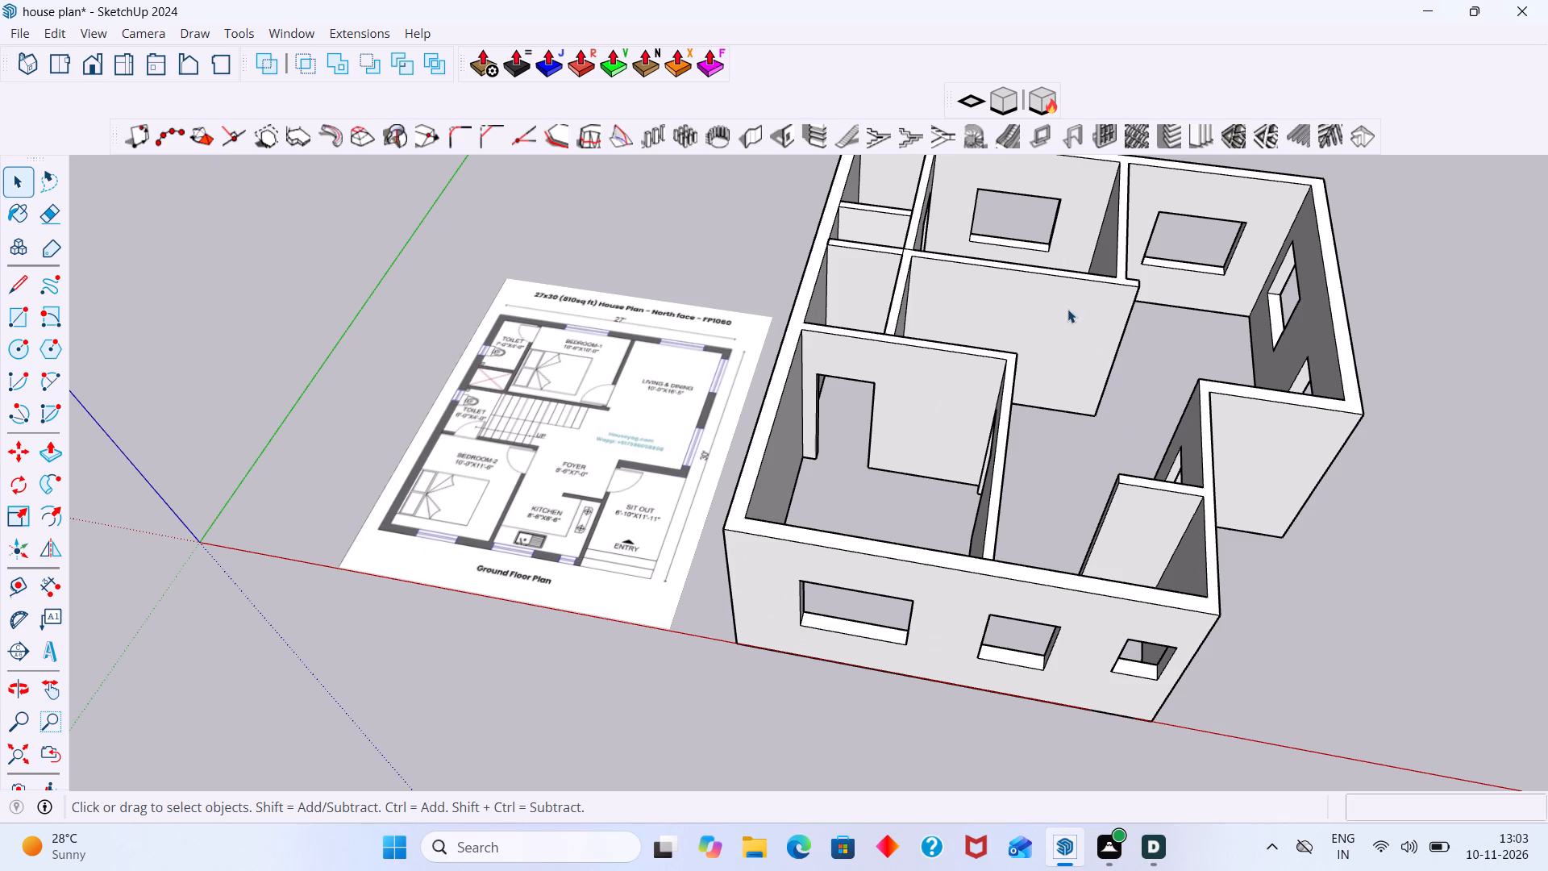
pyautogui.moveTo(1060, 319); pyautogui.dragTo(1031, 439, button='middle')
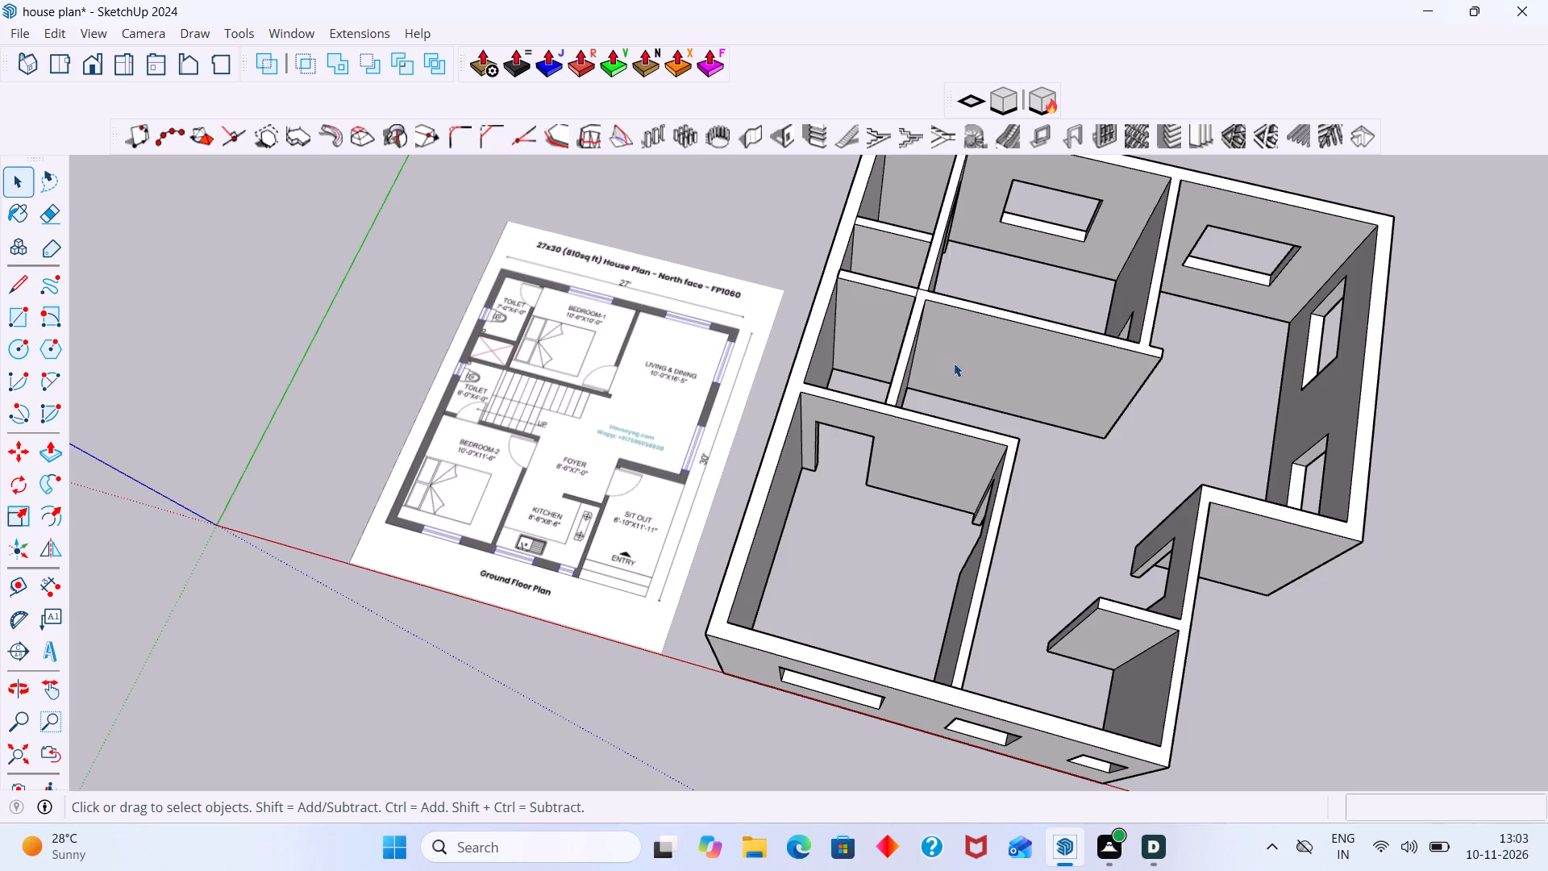
pyautogui.moveTo(974, 395); pyautogui.dragTo(866, 405, button='middle')
pyautogui.moveTo(938, 435); pyautogui.dragTo(927, 365, button='middle')
pyautogui.scroll(4, 955, 425)
pyautogui.moveTo(985, 429); pyautogui.dragTo(1100, 483, button='middle')
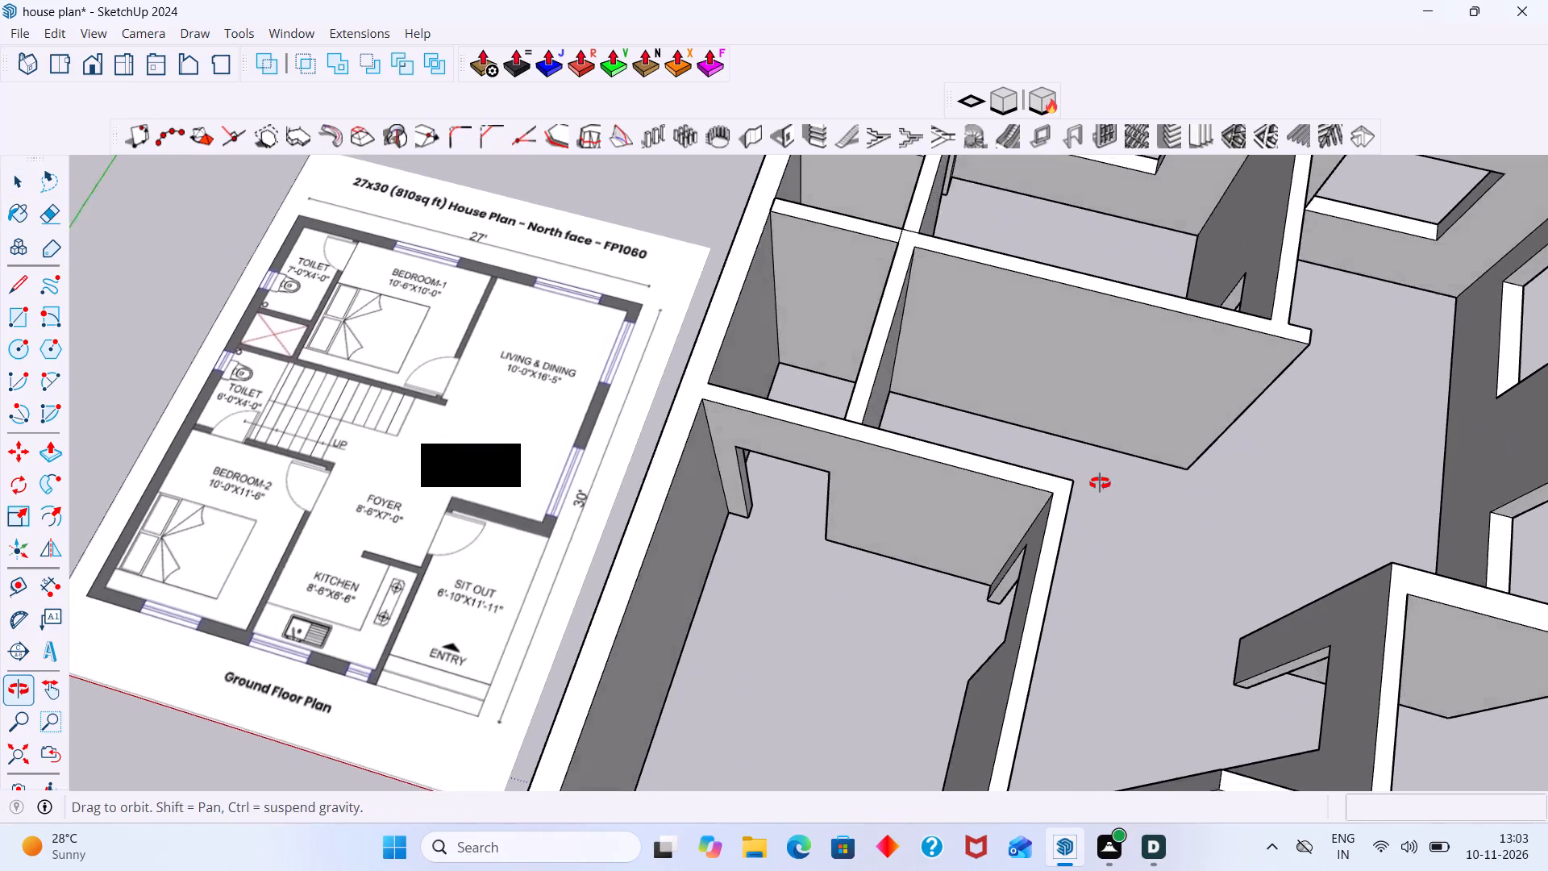
pyautogui.moveTo(1100, 483); pyautogui.dragTo(1085, 452, button='middle')
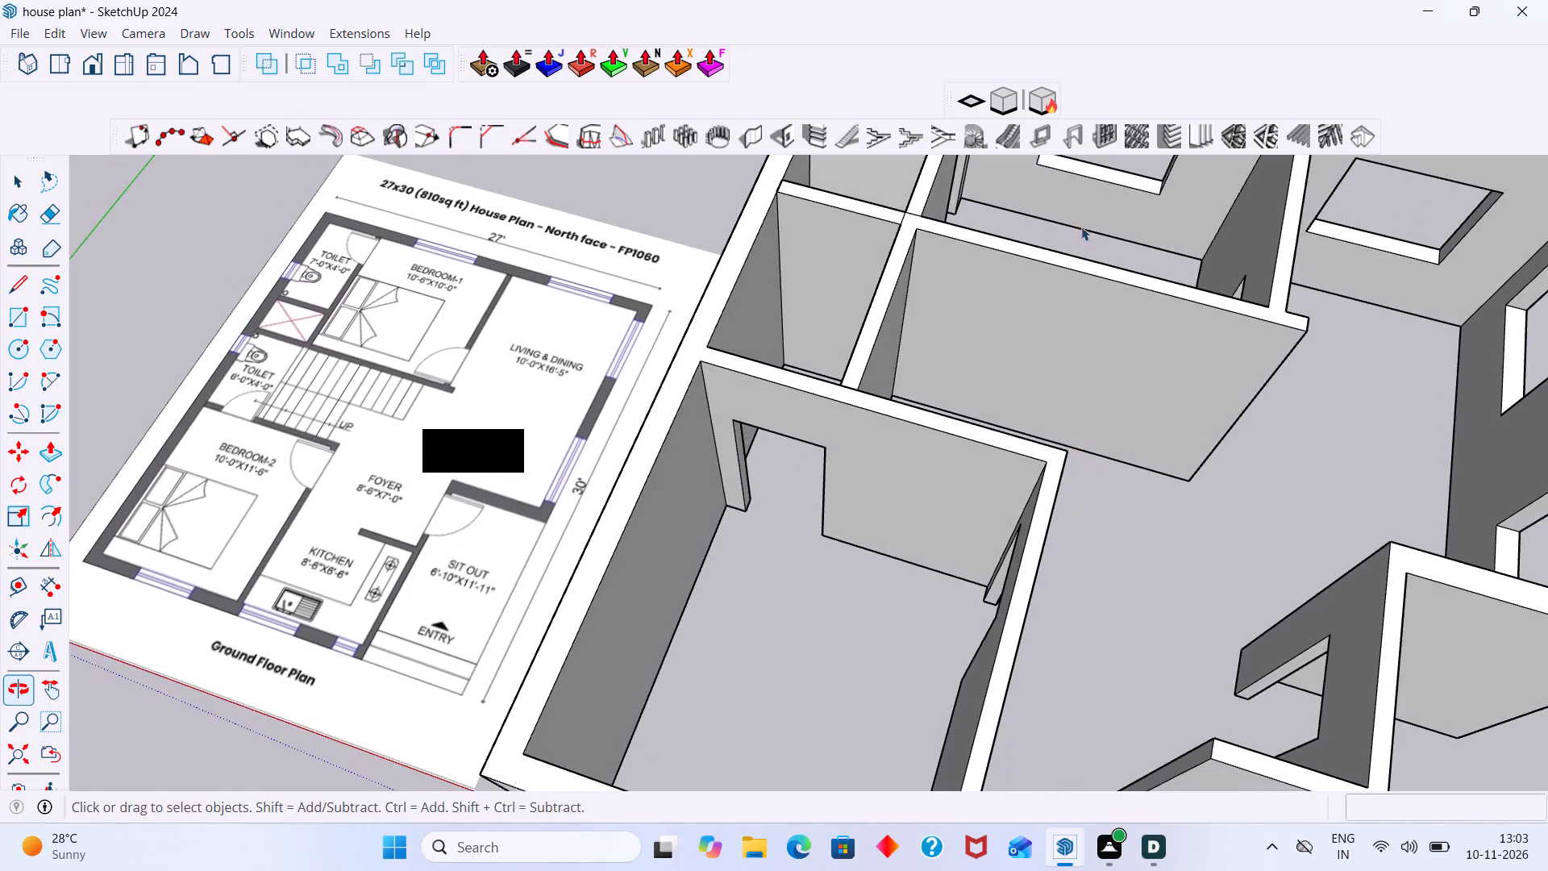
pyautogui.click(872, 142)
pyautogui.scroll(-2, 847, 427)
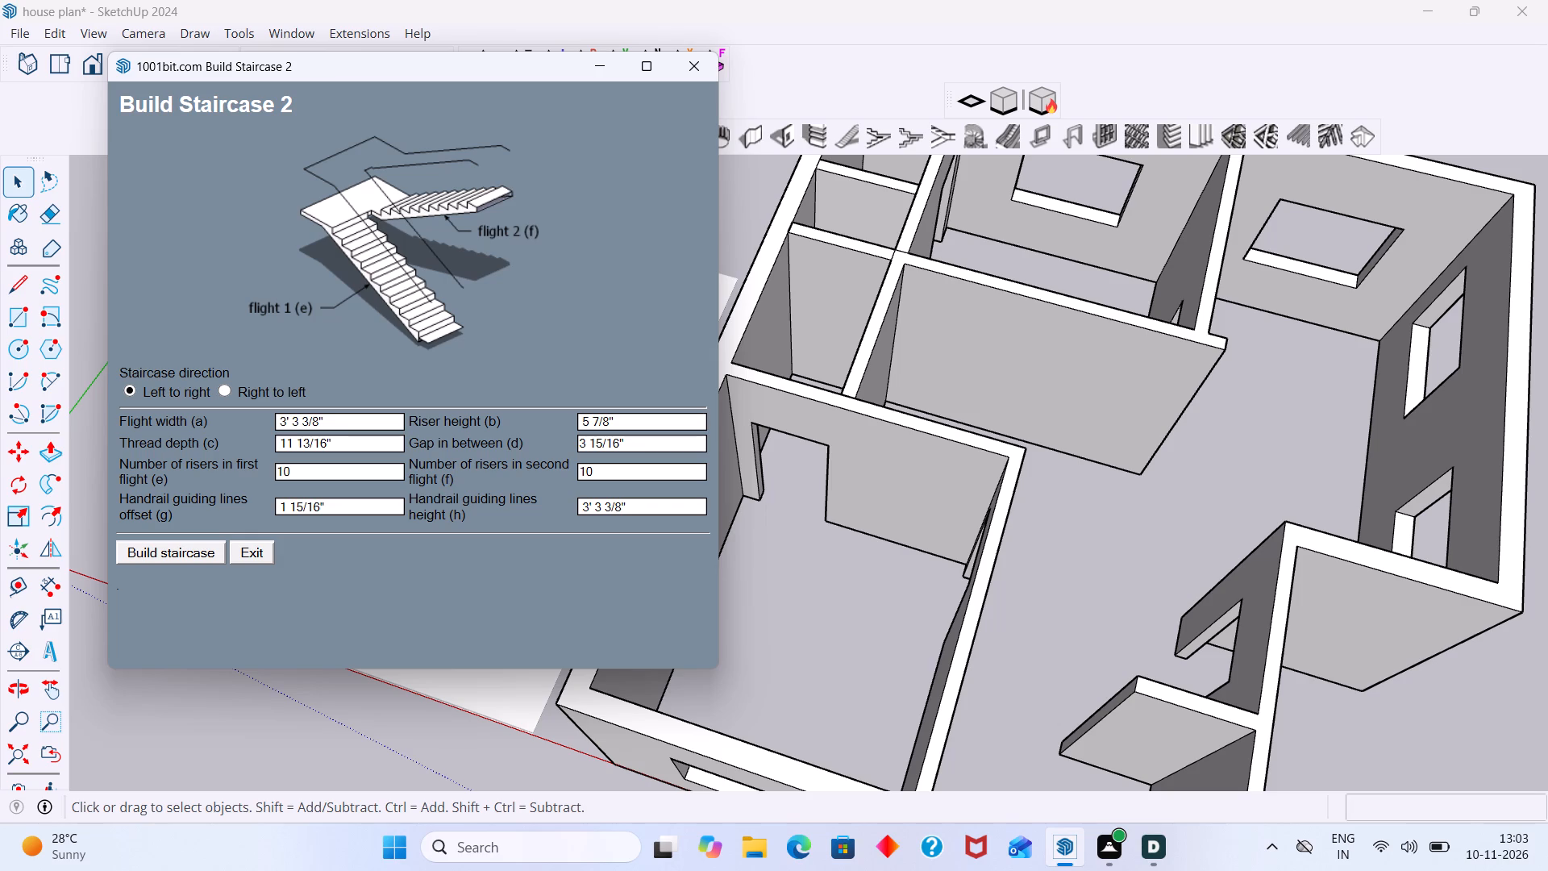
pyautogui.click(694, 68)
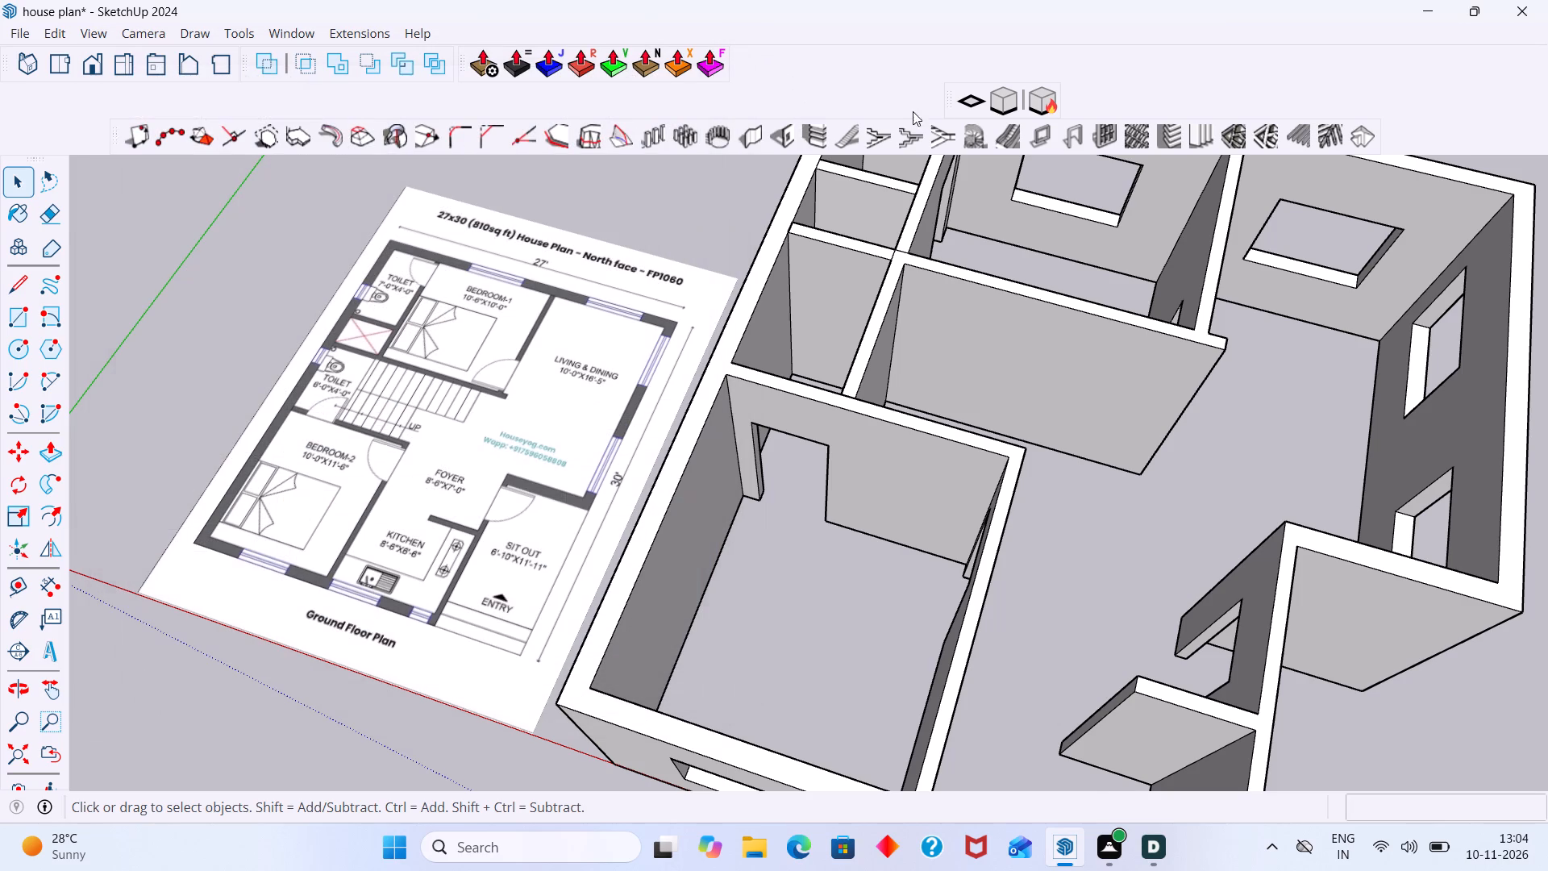
# Show the s4u-Stair tools and try to make a stair with them.
pyautogui.rightClick(1121, 72)
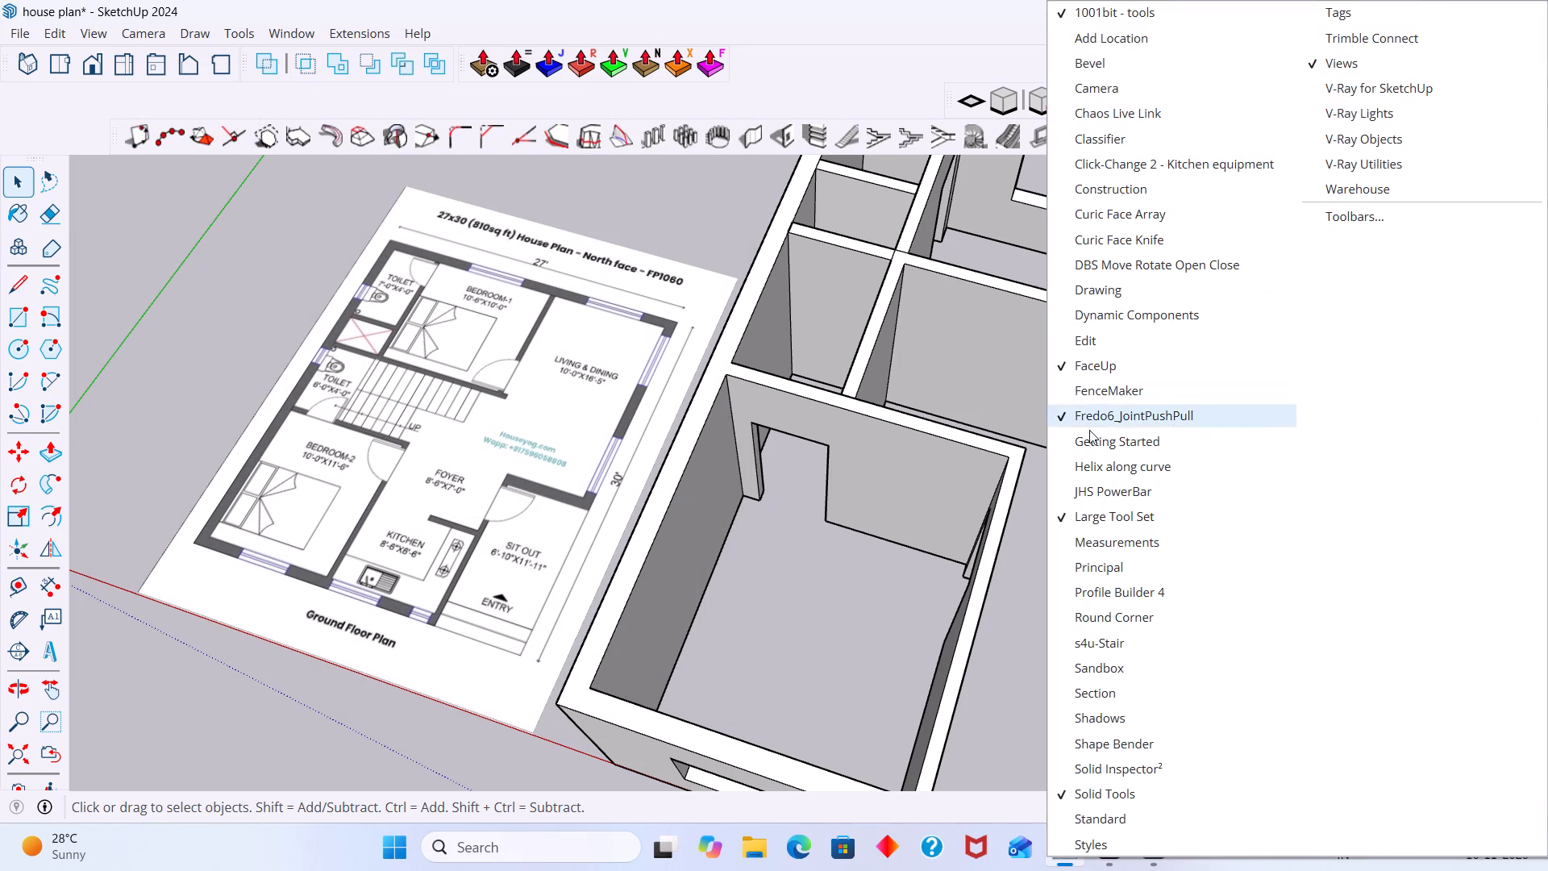
pyautogui.click(1114, 650)
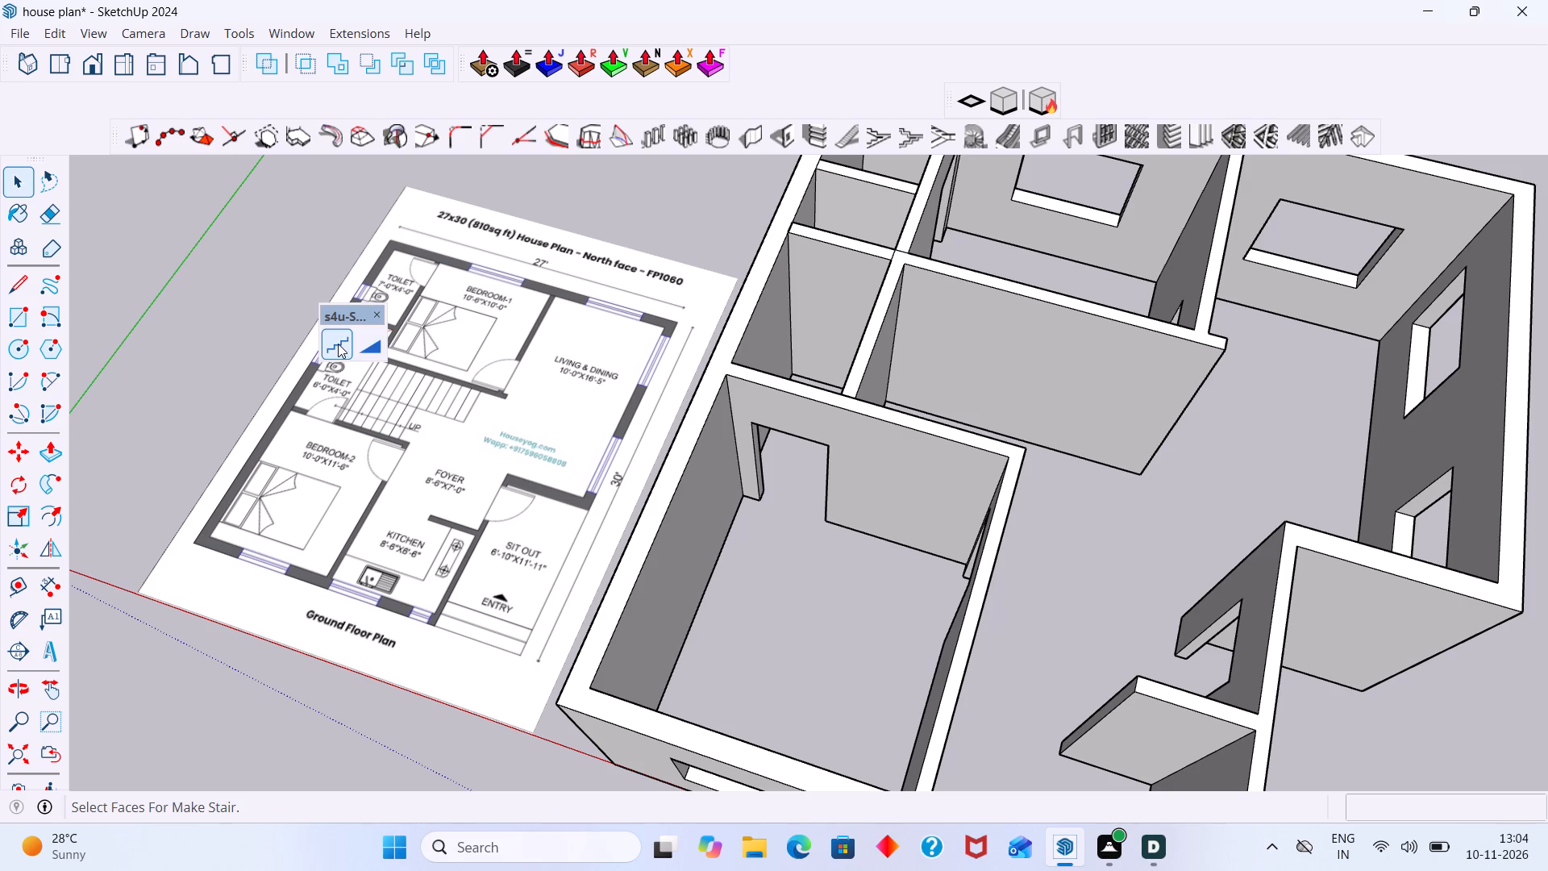
pyautogui.click(338, 344)
pyautogui.click(817, 355)
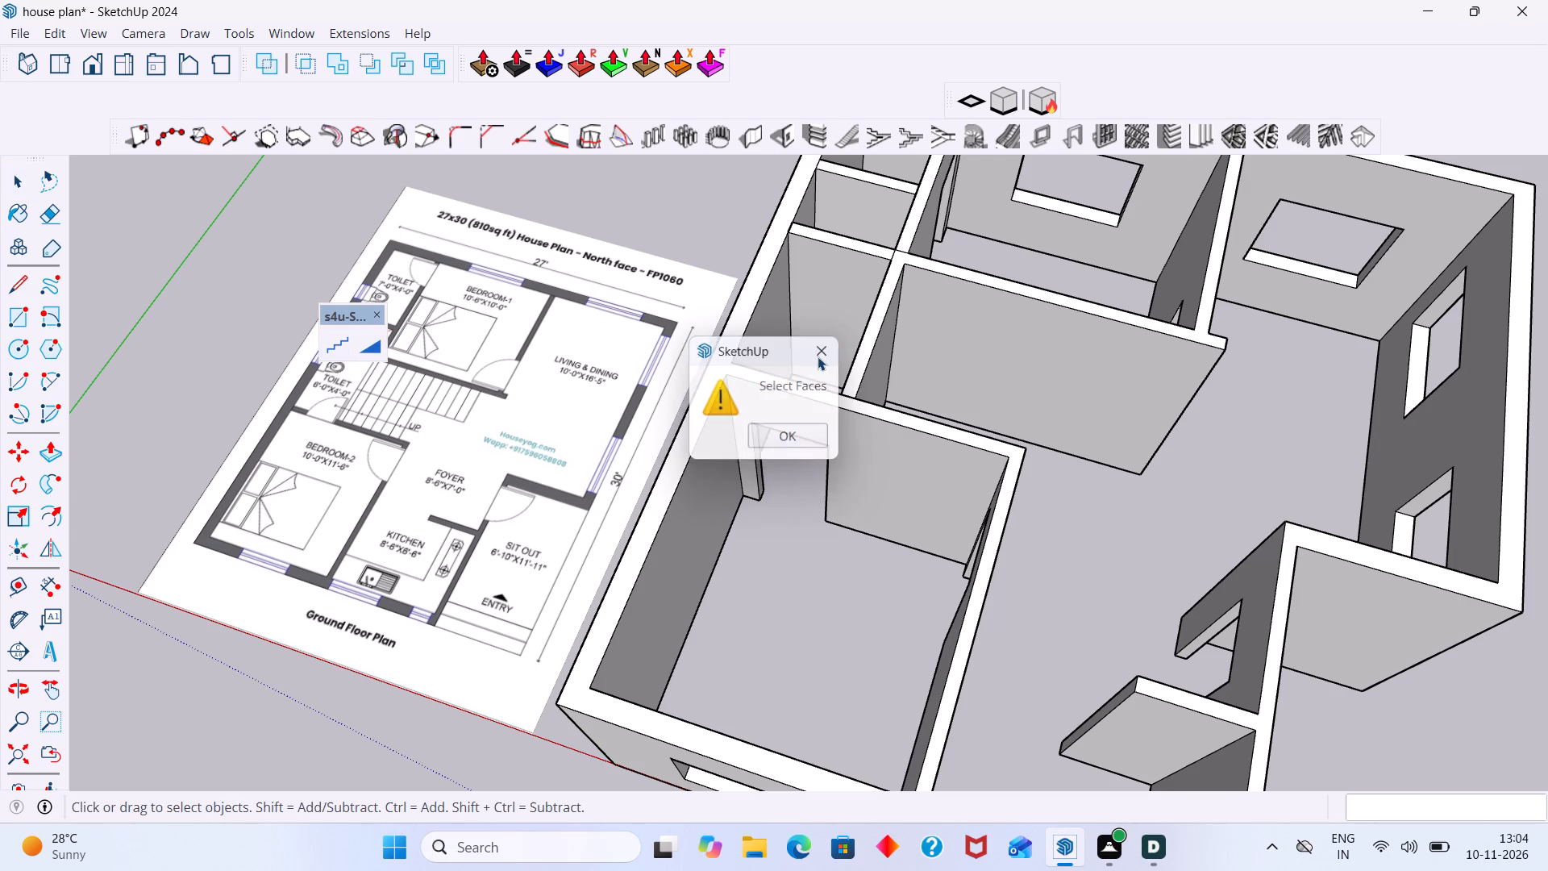
# Examine the stair space beside Bedroom-2 and its toilet against the staircase drawn on the floor plan.
pyautogui.moveTo(967, 442); pyautogui.dragTo(987, 565, button='middle')
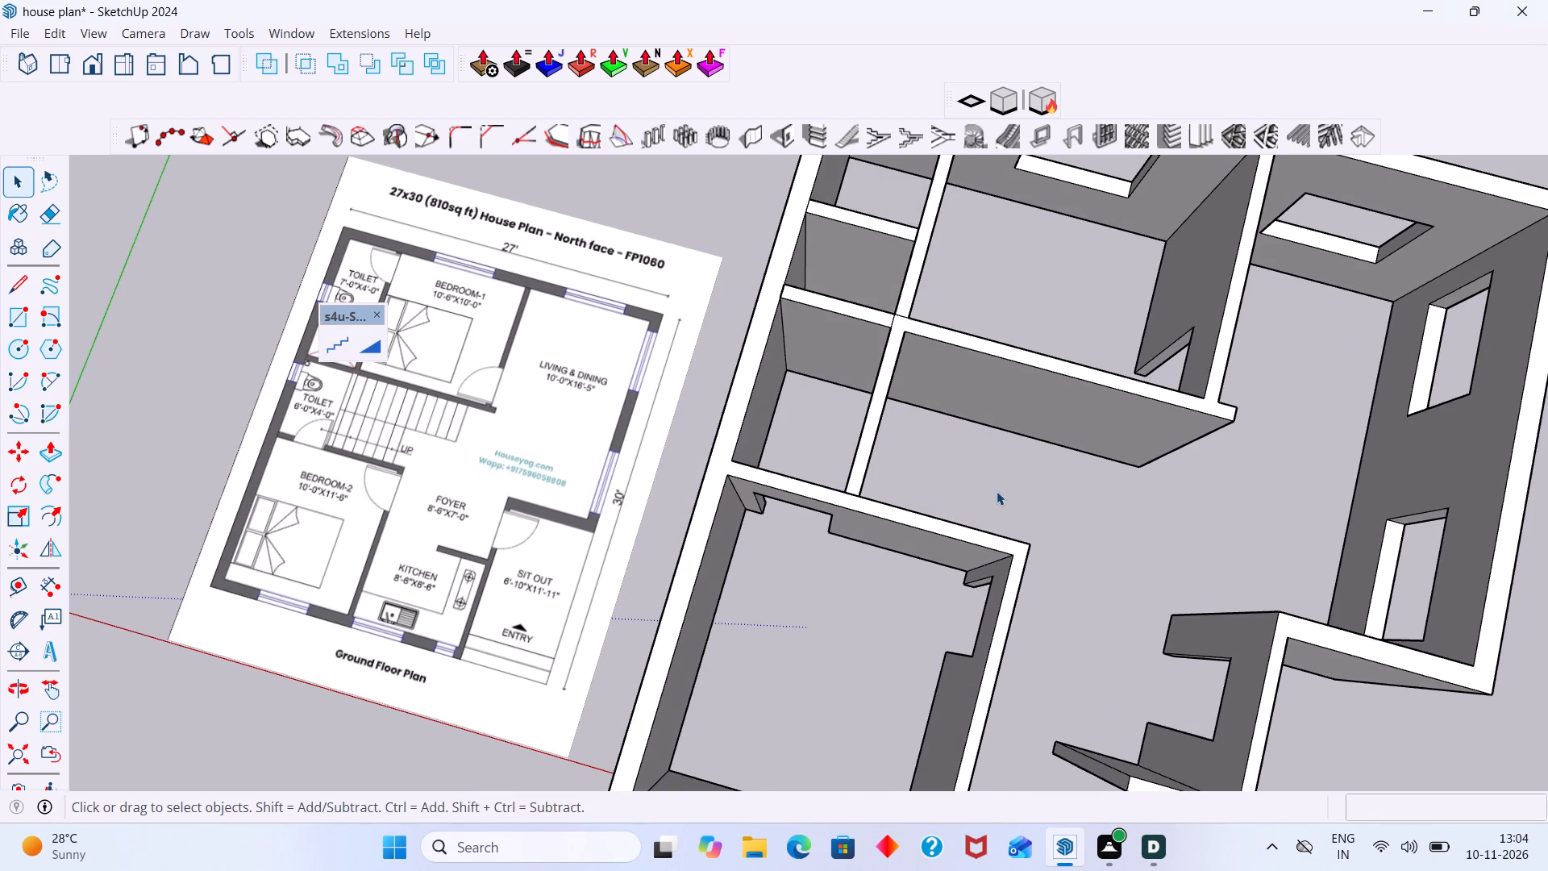
pyautogui.moveTo(1012, 480); pyautogui.dragTo(1080, 497, button='middle')
pyautogui.press('space')
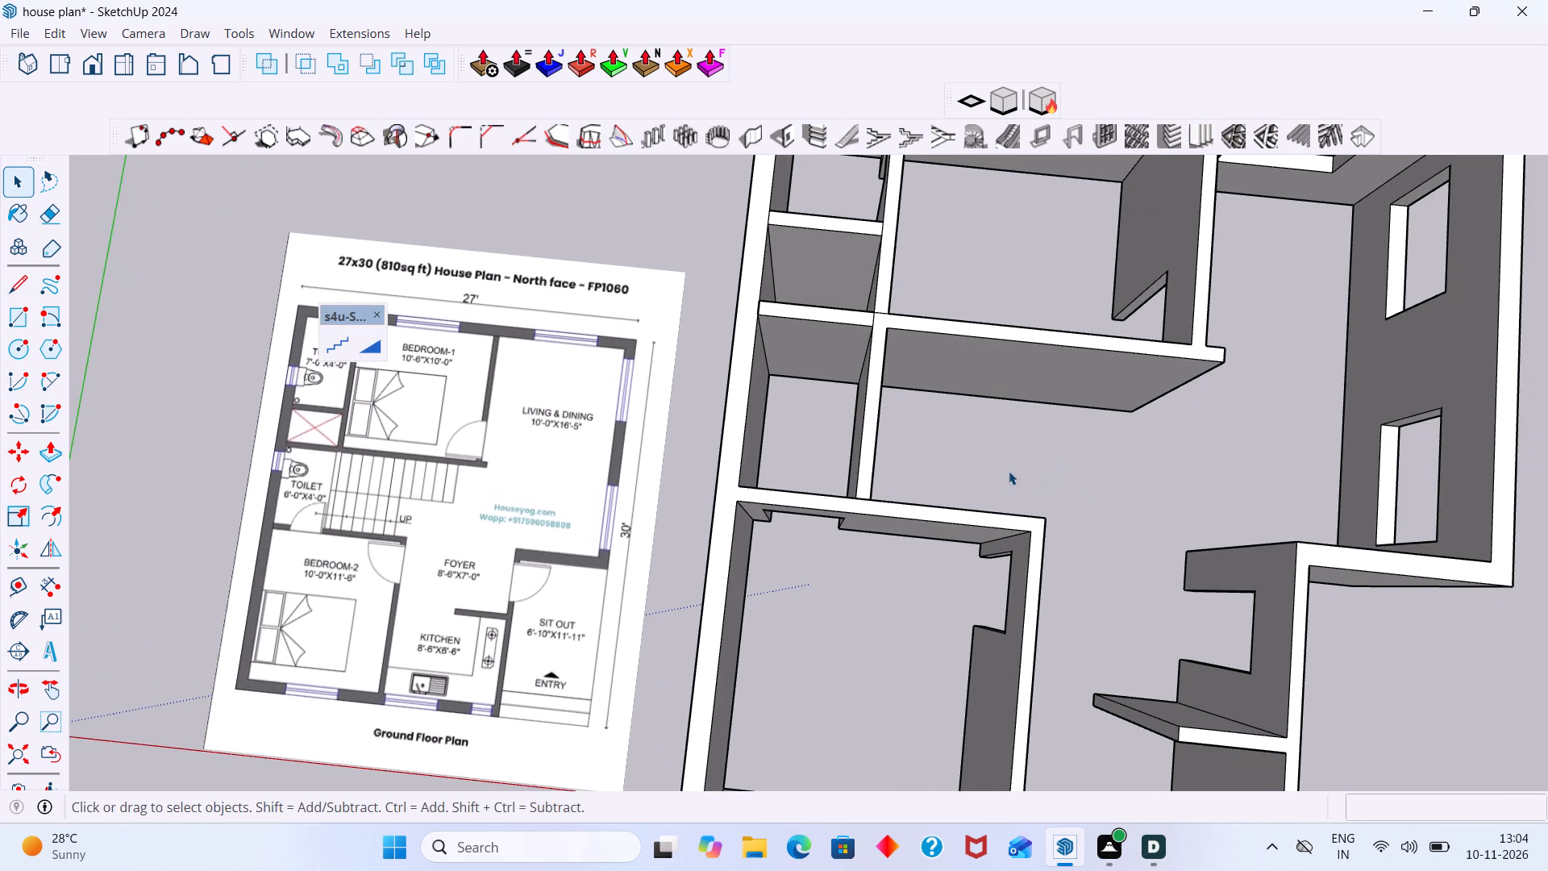
pyautogui.moveTo(981, 457); pyautogui.dragTo(981, 385, button='middle')
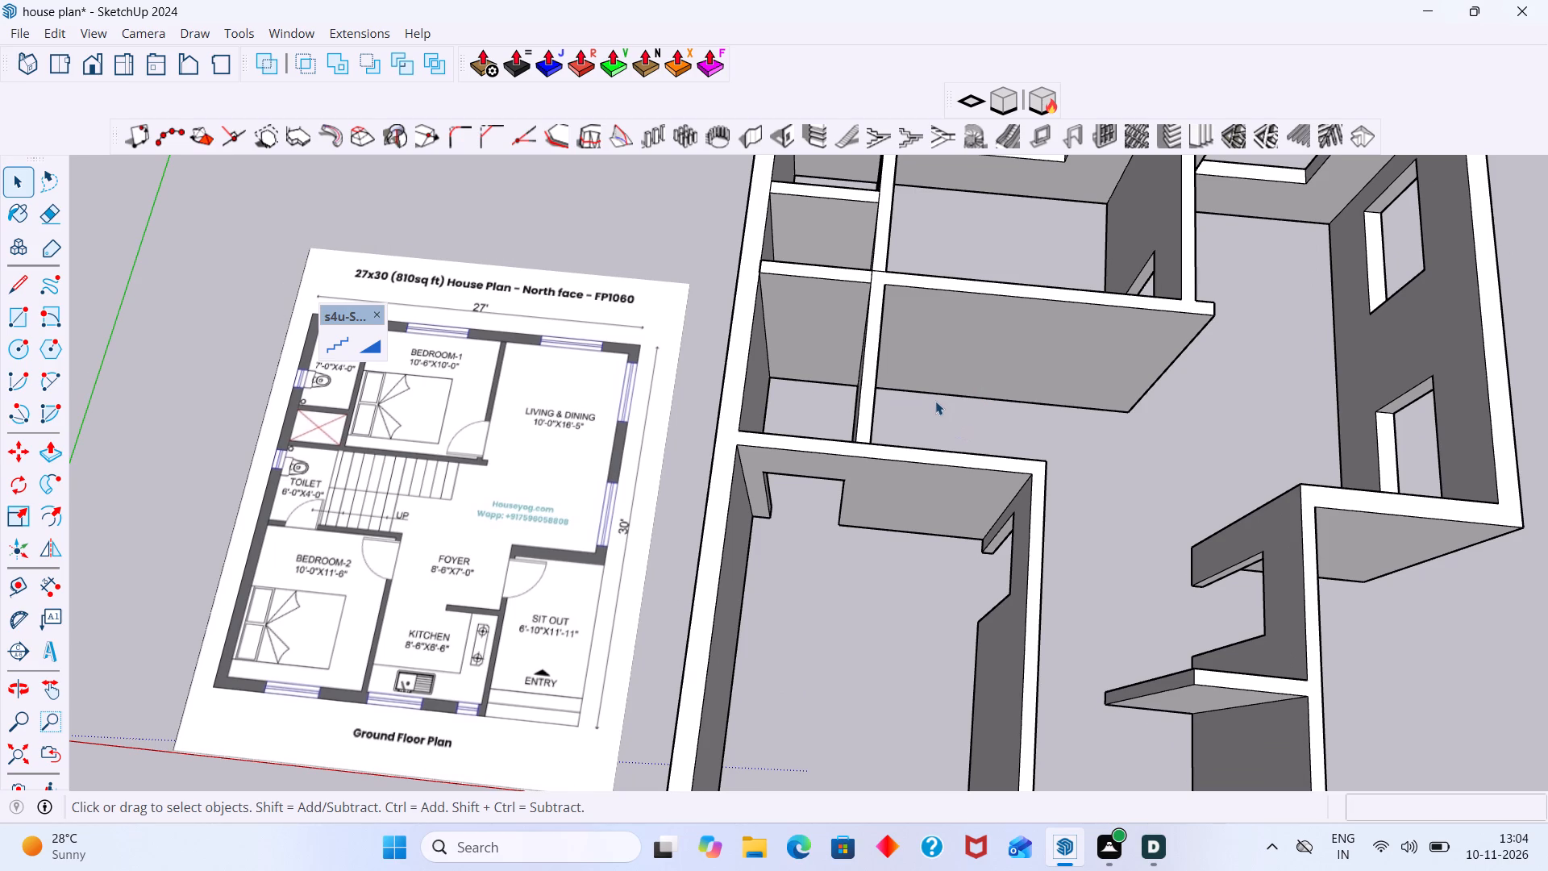
pyautogui.moveTo(897, 378); pyautogui.dragTo(884, 323, button='middle')
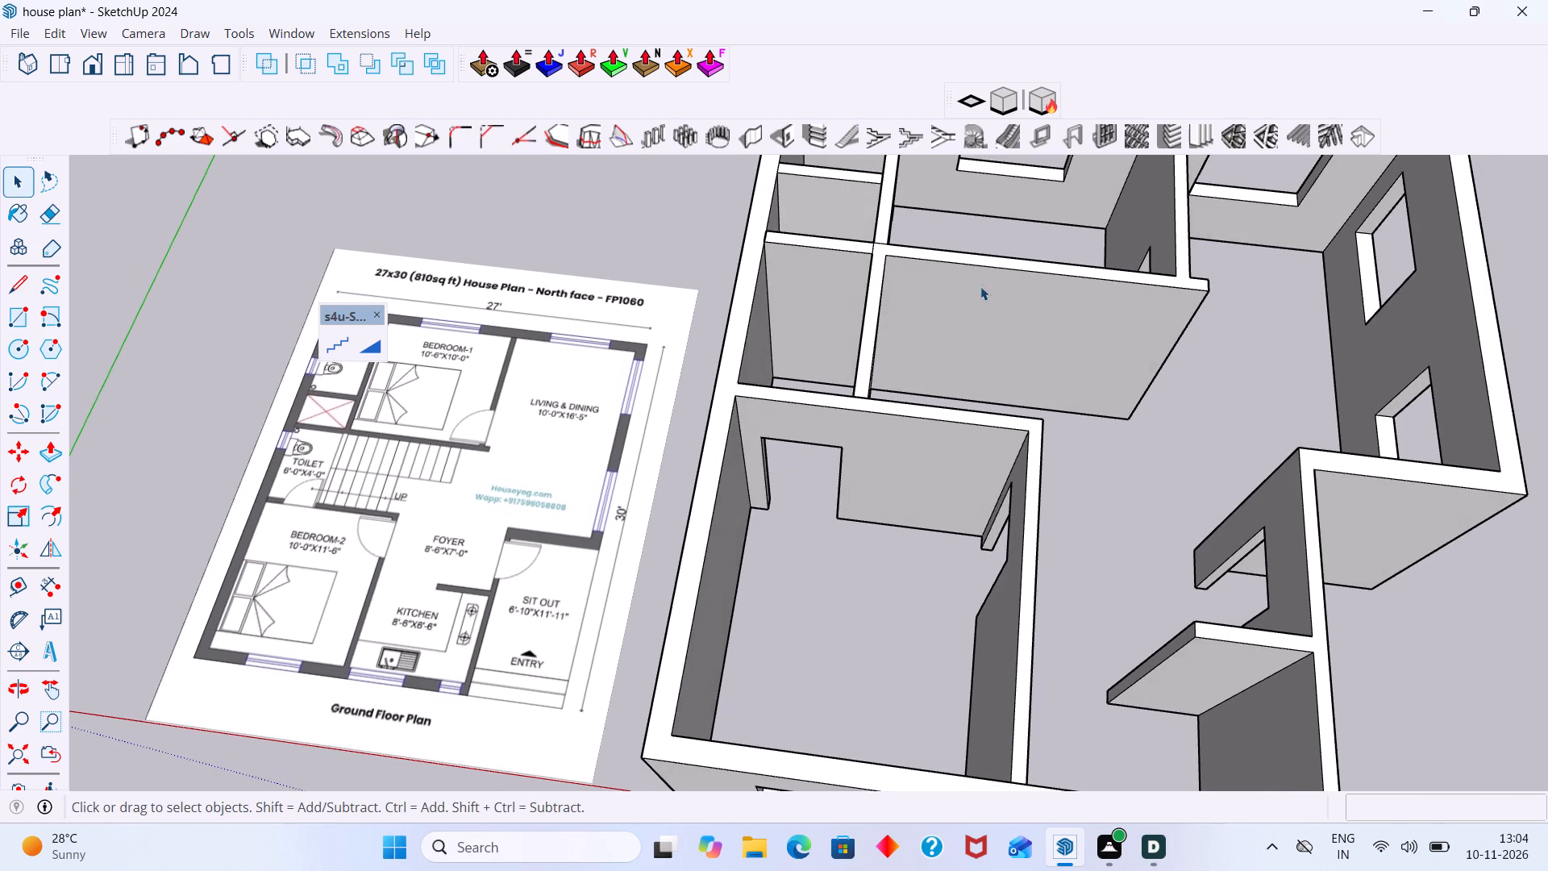
pyautogui.scroll(-3, 980, 286)
pyautogui.moveTo(947, 335); pyautogui.dragTo(940, 303, button='middle')
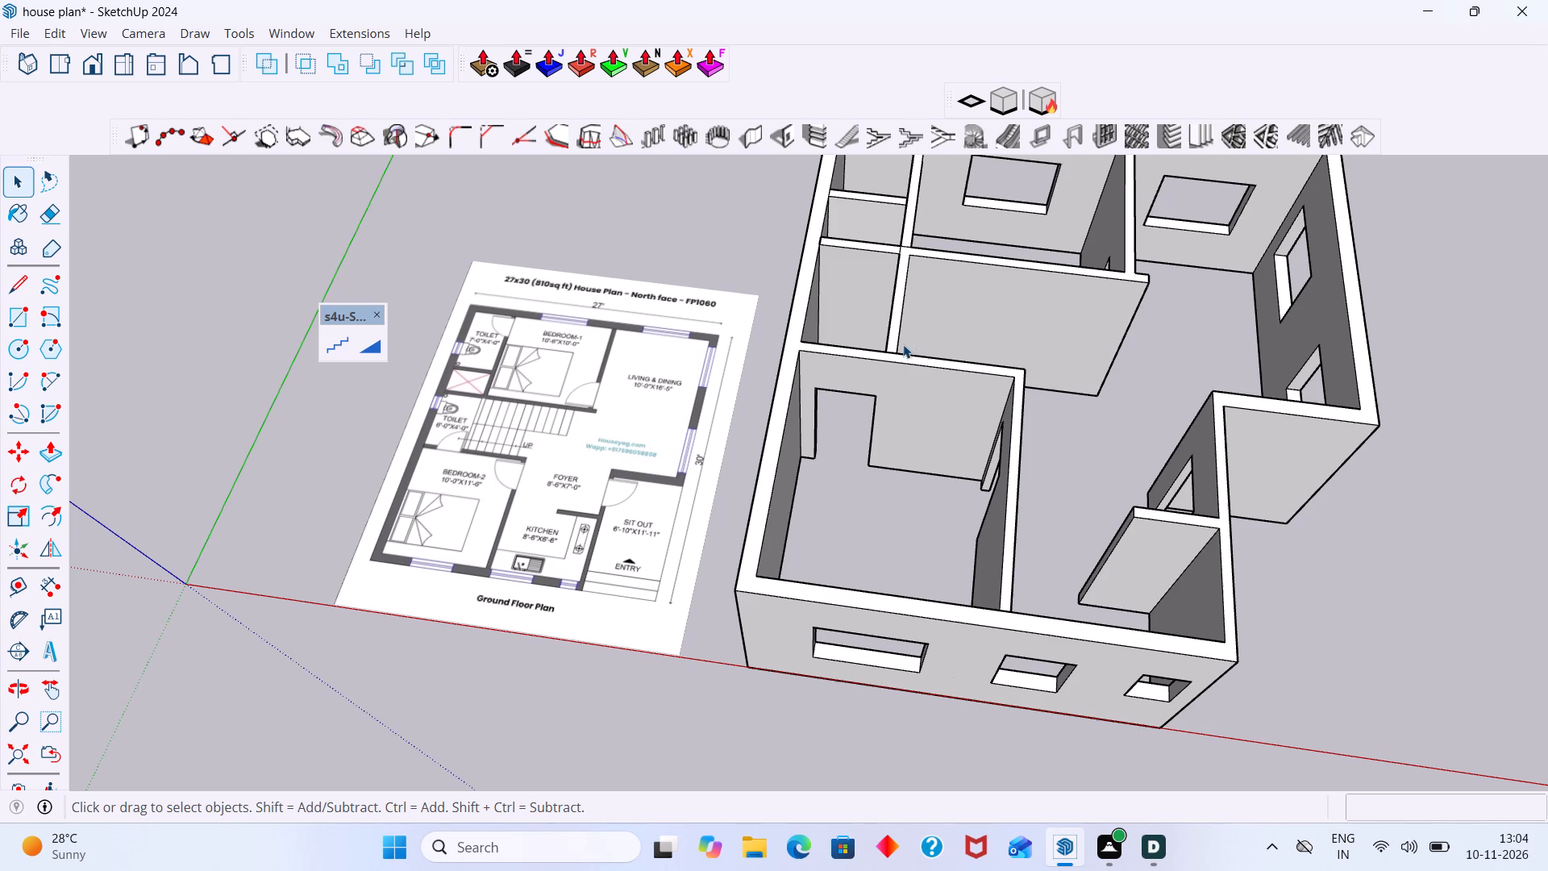
pyautogui.moveTo(893, 366); pyautogui.dragTo(903, 477, button='middle')
pyautogui.scroll(4, 889, 344)
pyautogui.moveTo(897, 332); pyautogui.dragTo(896, 430, button='middle')
pyautogui.scroll(-2, 900, 415)
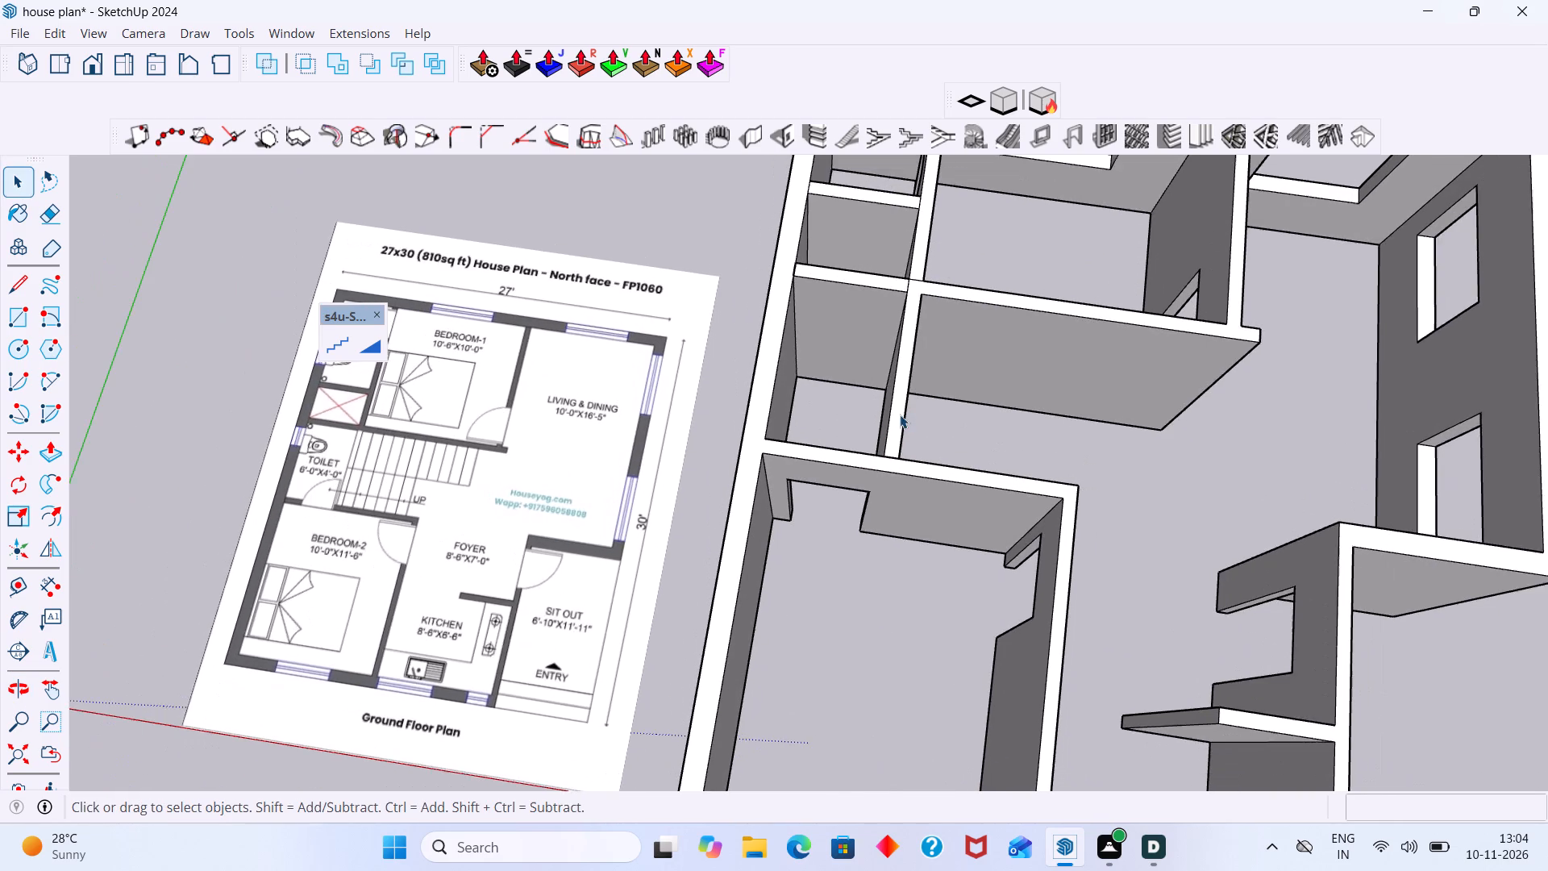
pyautogui.scroll(-12, 932, 416)
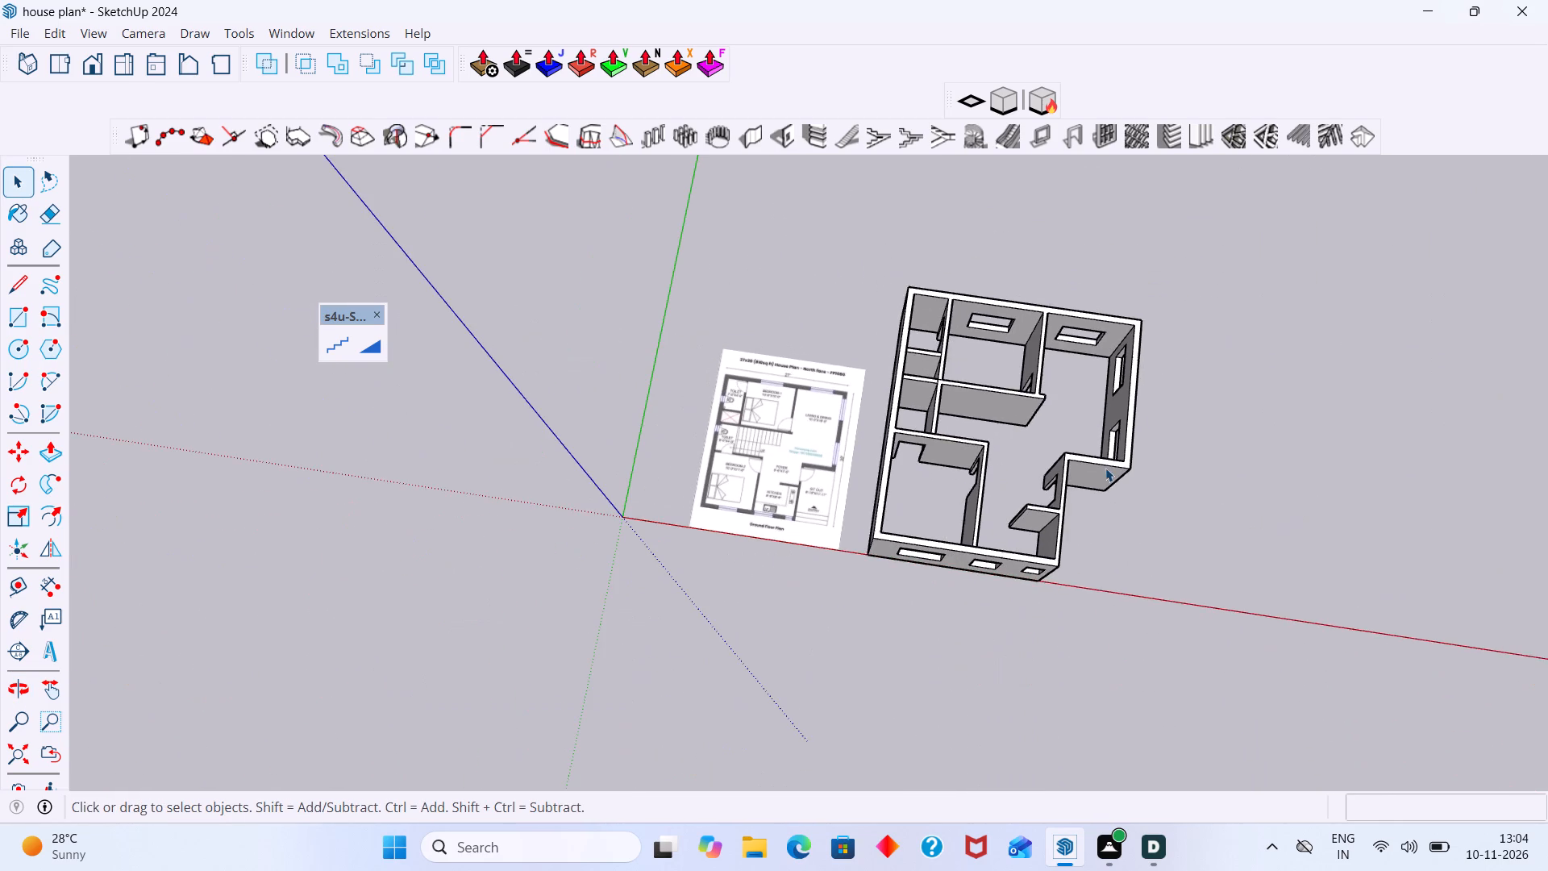
pyautogui.moveTo(1198, 467); pyautogui.dragTo(1205, 407, button='middle')
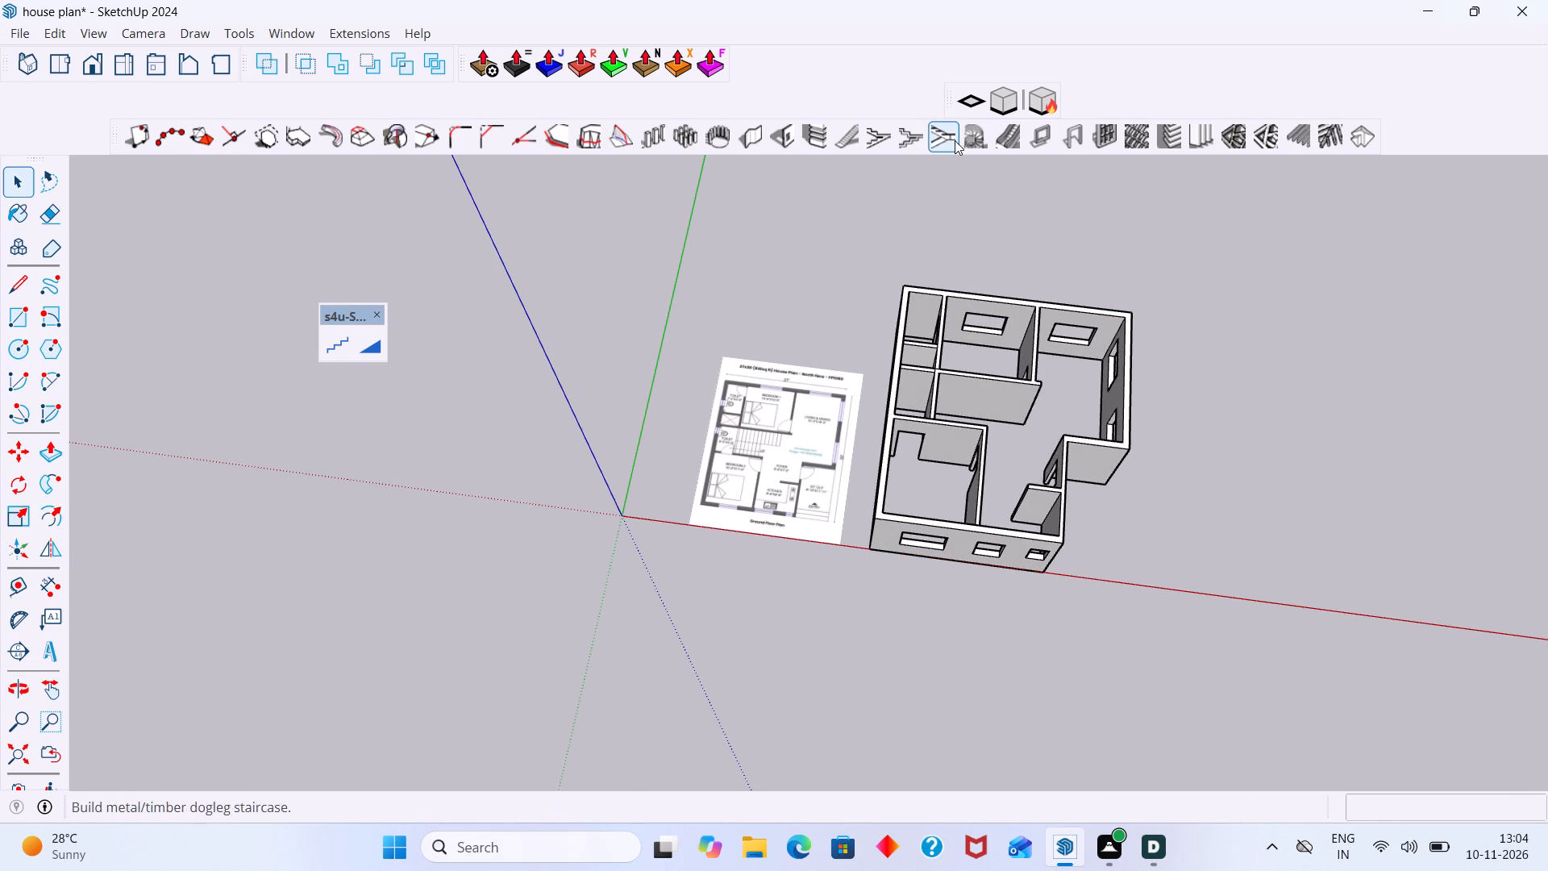
# Set up a dogleg staircase in Build Staircase 2 with 3' flight width, 7" riser height and 10" tread depth.
pyautogui.click(880, 132)
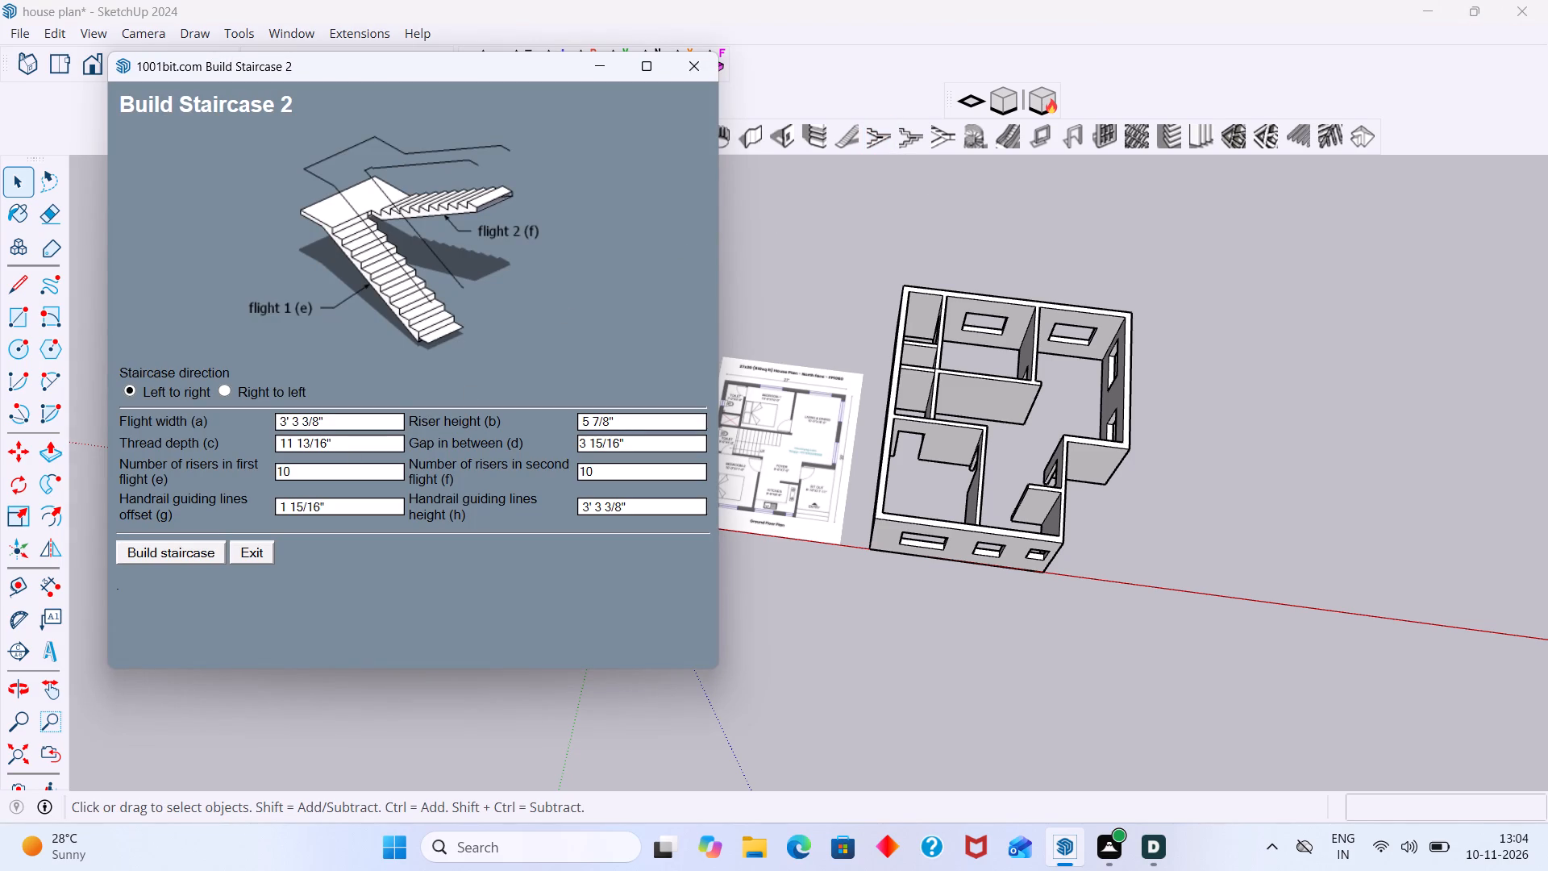
pyautogui.click(331, 417)
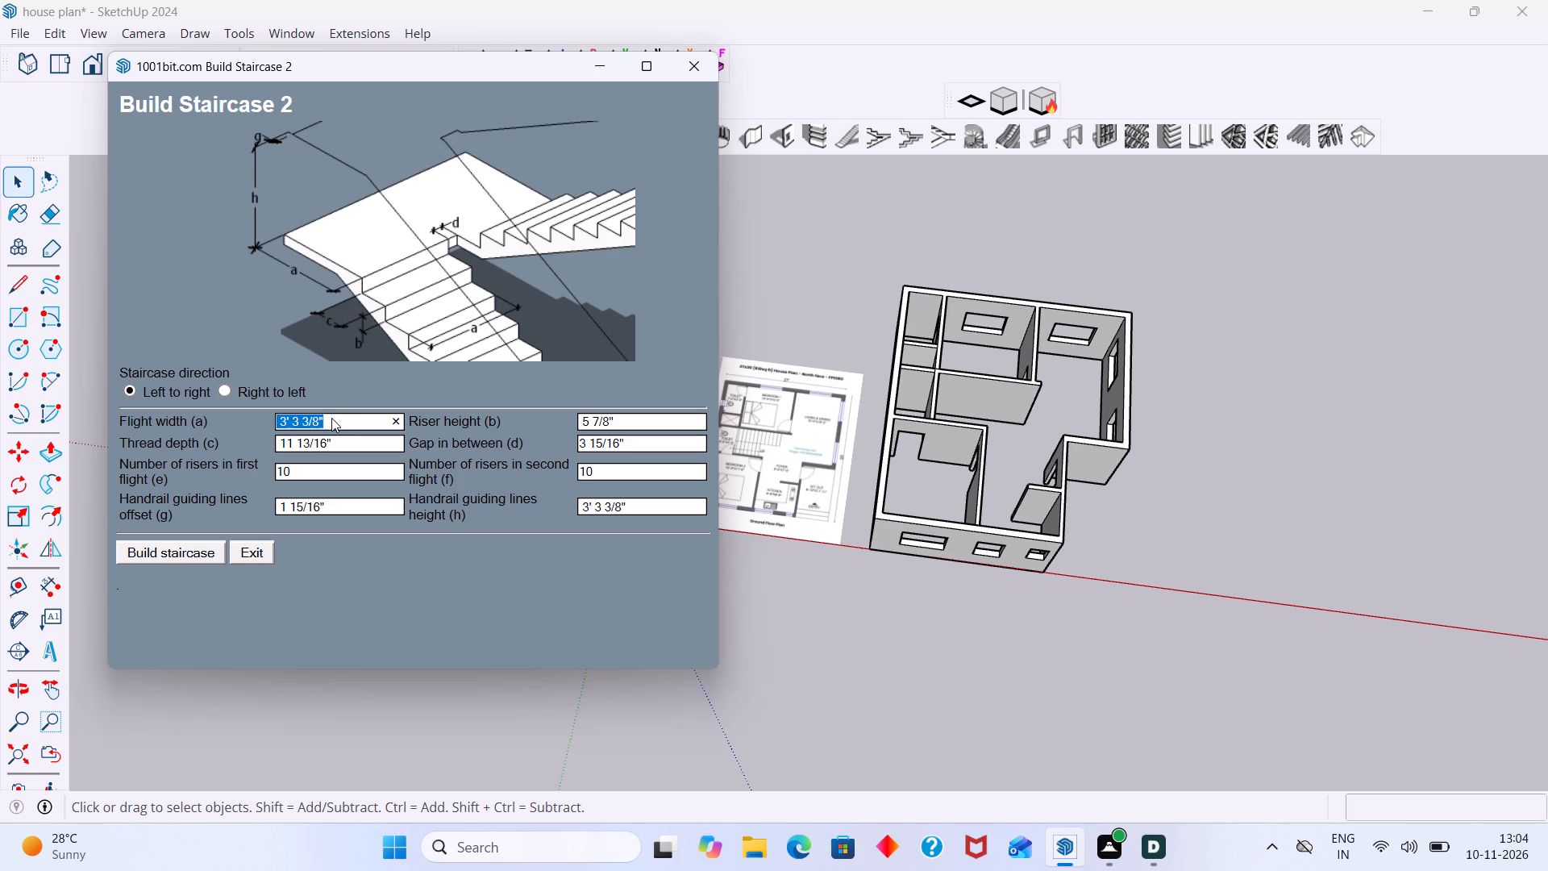
pyautogui.write("3'")
pyautogui.press('Return')
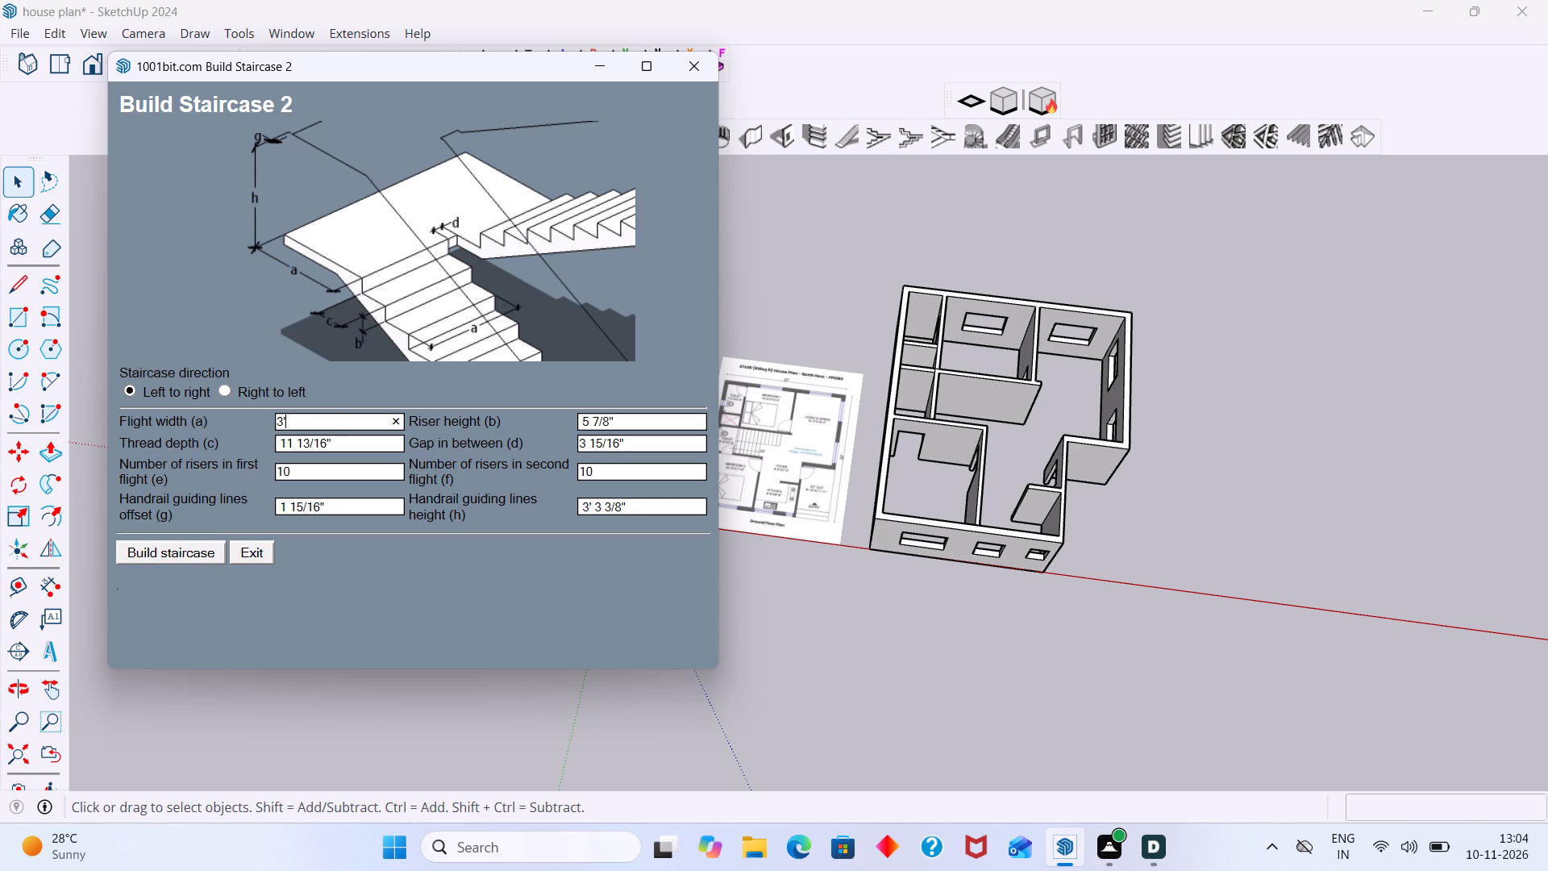
pyautogui.click(638, 421)
pyautogui.press('7')
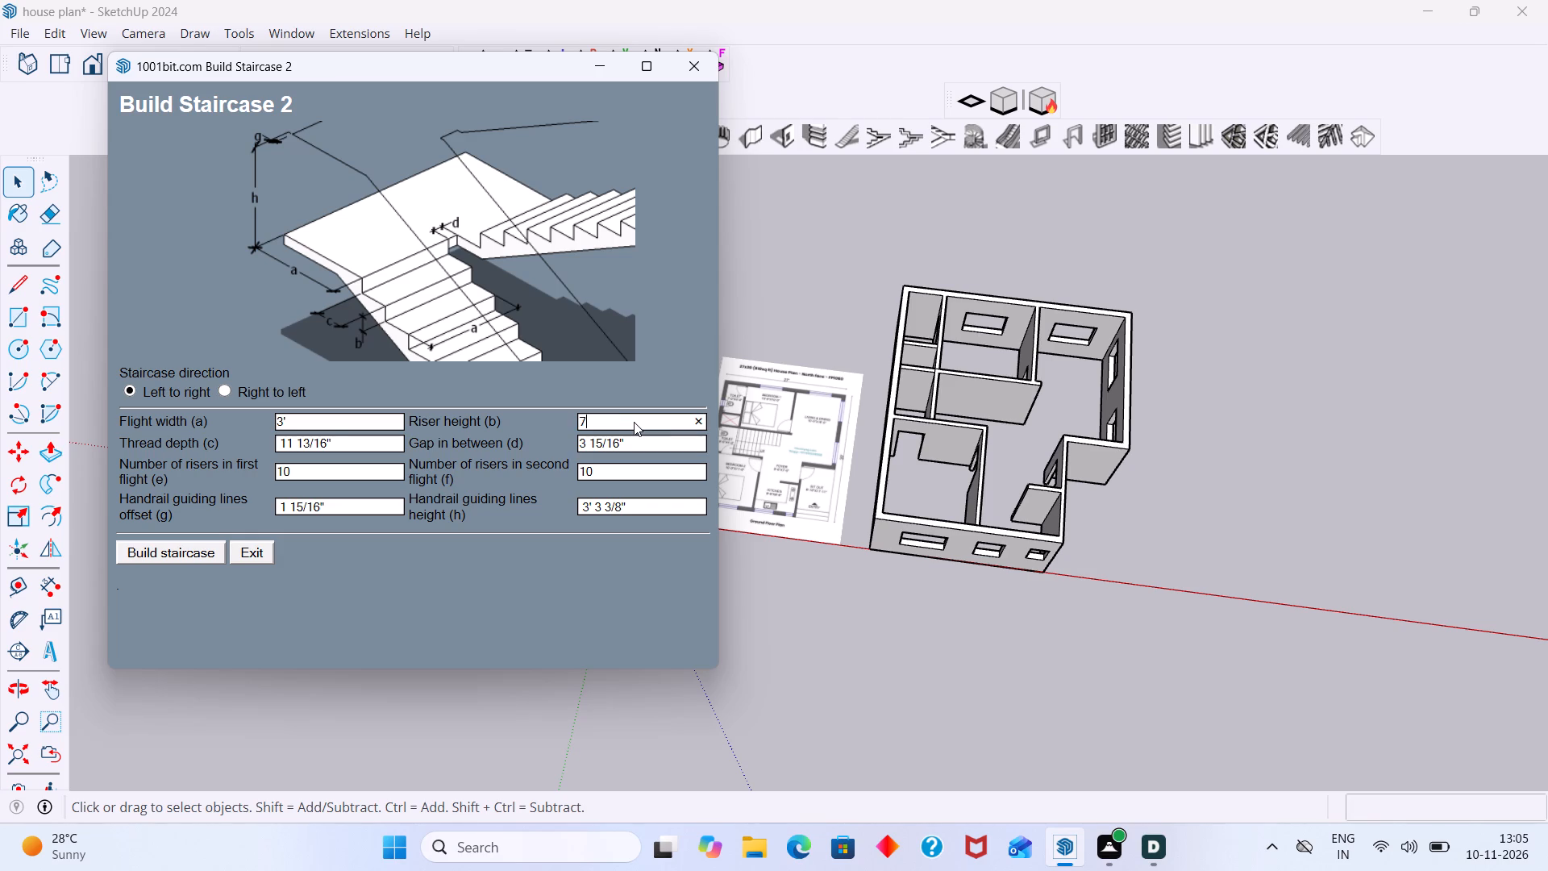
pyautogui.press("'")
pyautogui.press('BackSpace')
pyautogui.hotkey('shift', '"')
pyautogui.click(356, 444)
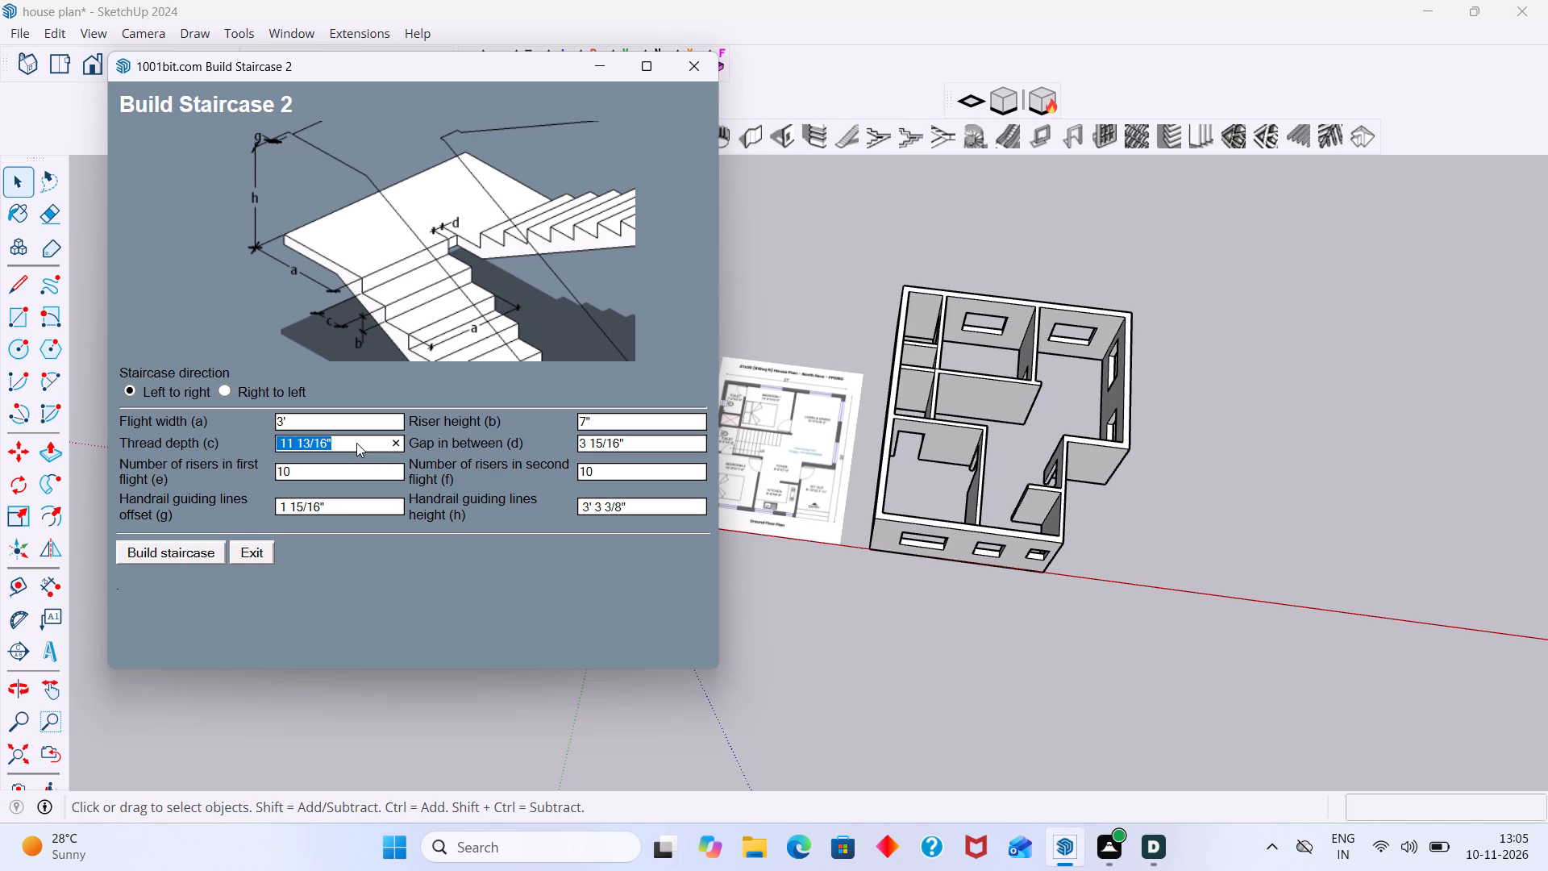
pyautogui.press('1')
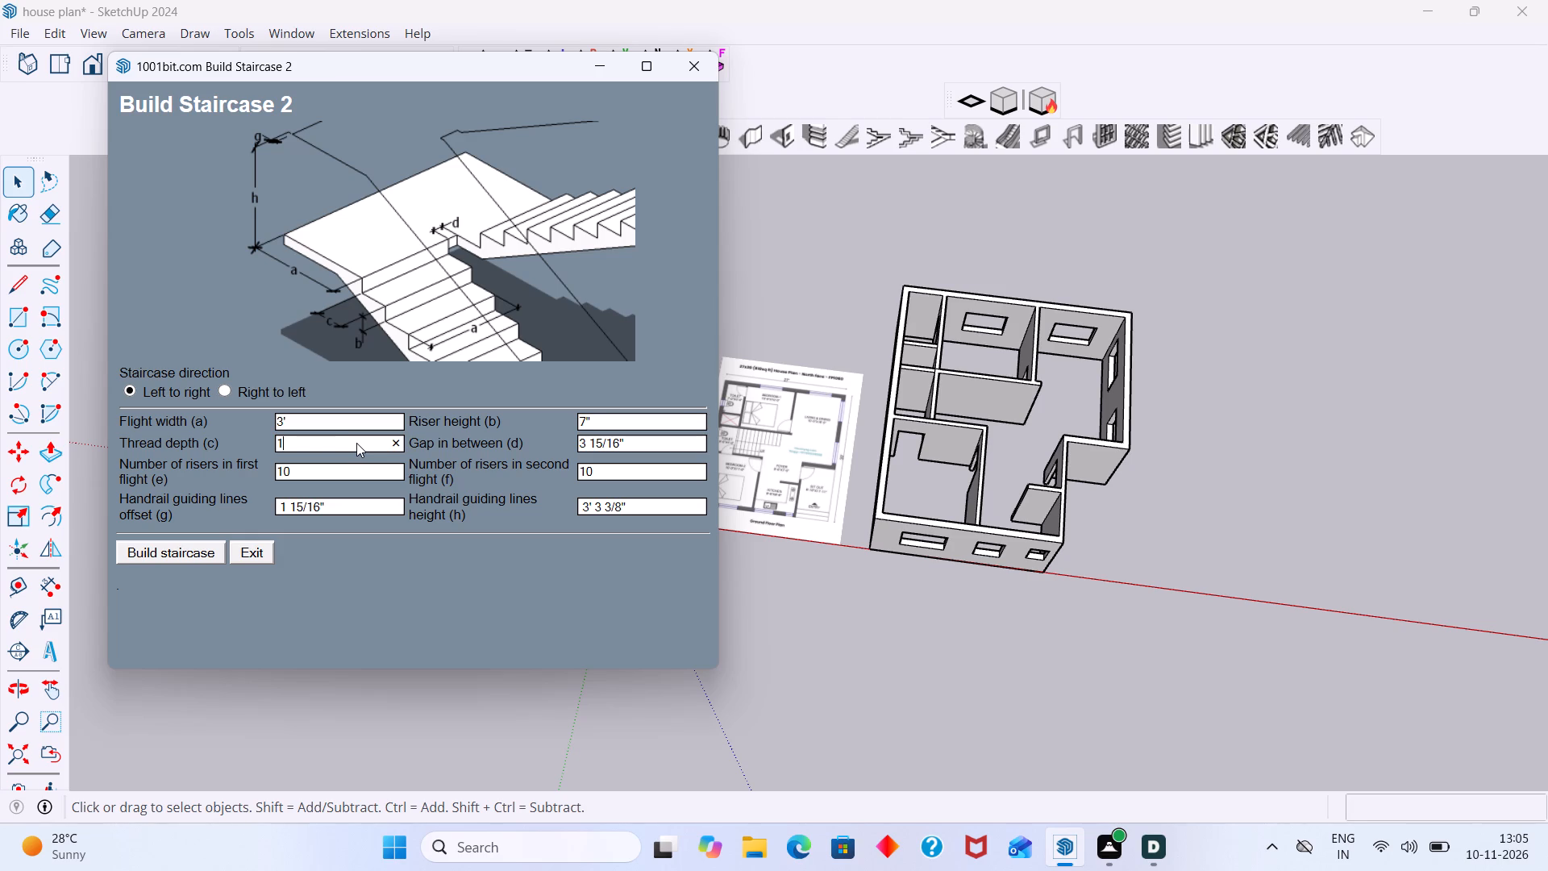
pyautogui.press("'")
pyautogui.press('BackSpace')
pyautogui.press('0')
pyautogui.hotkey('shift', '"')
# Build the staircase in the empty area beside the house, with its flights roughly parallel to the red axis.
pyautogui.click(205, 551)
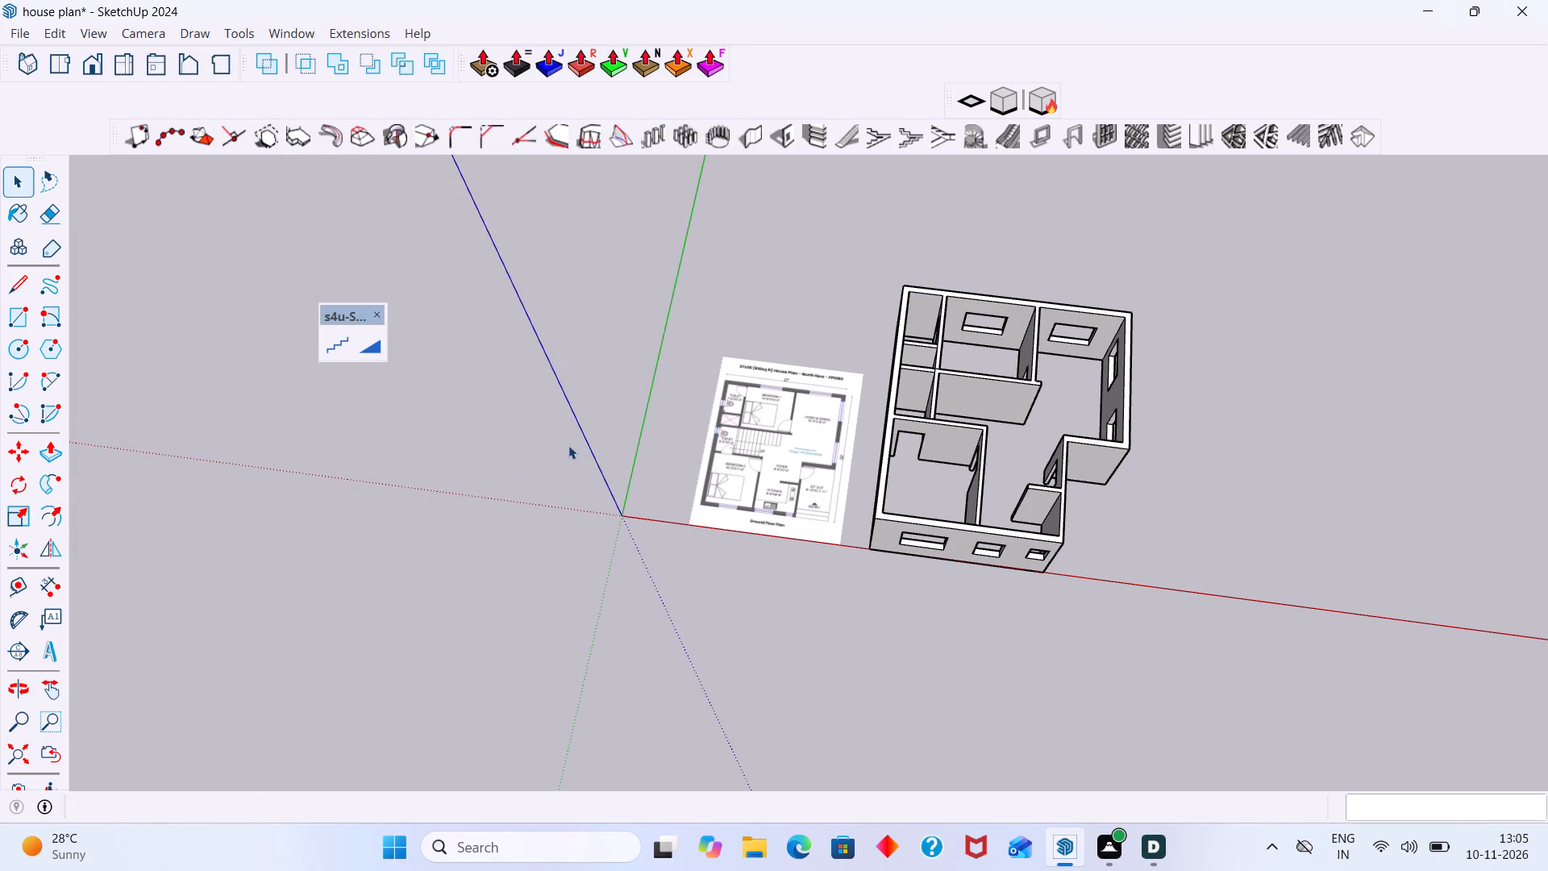
pyautogui.scroll(-4, 697, 456)
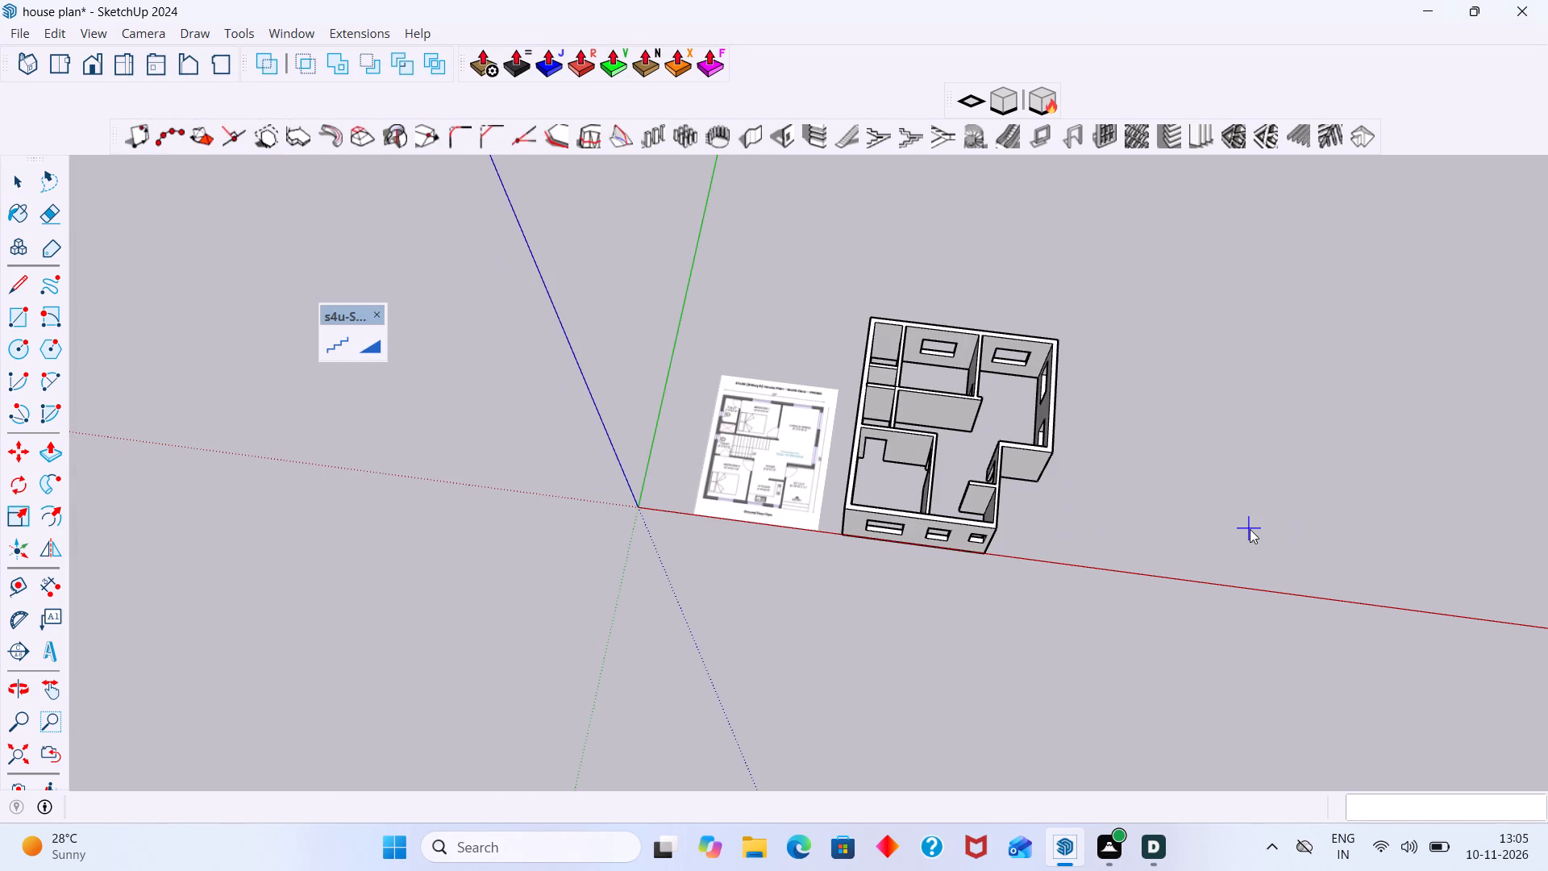
pyautogui.click(1250, 528)
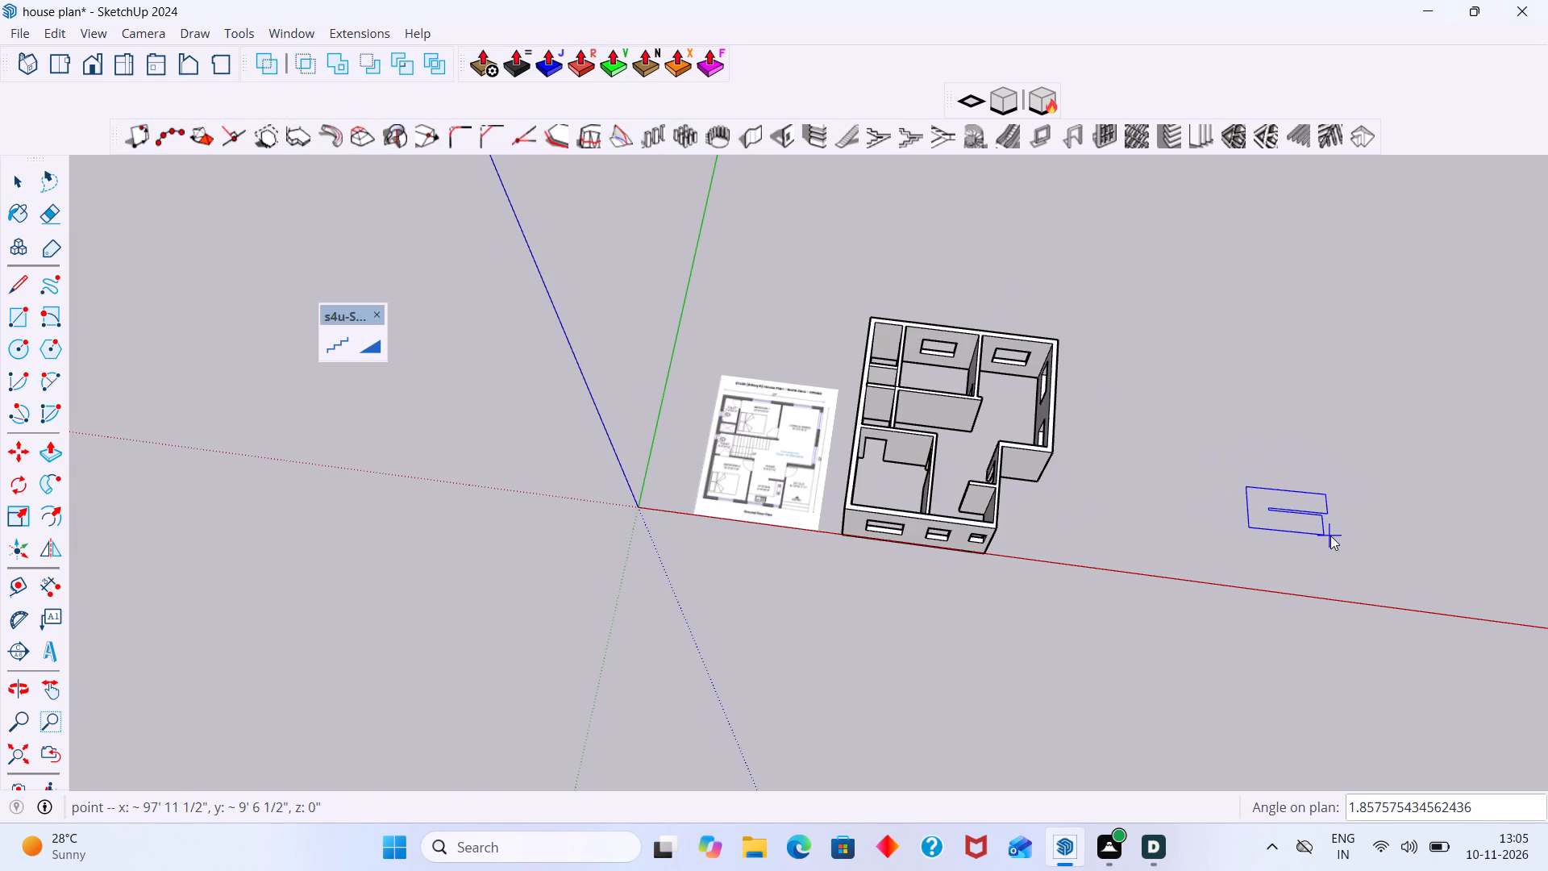
pyautogui.scroll(4, 1328, 540)
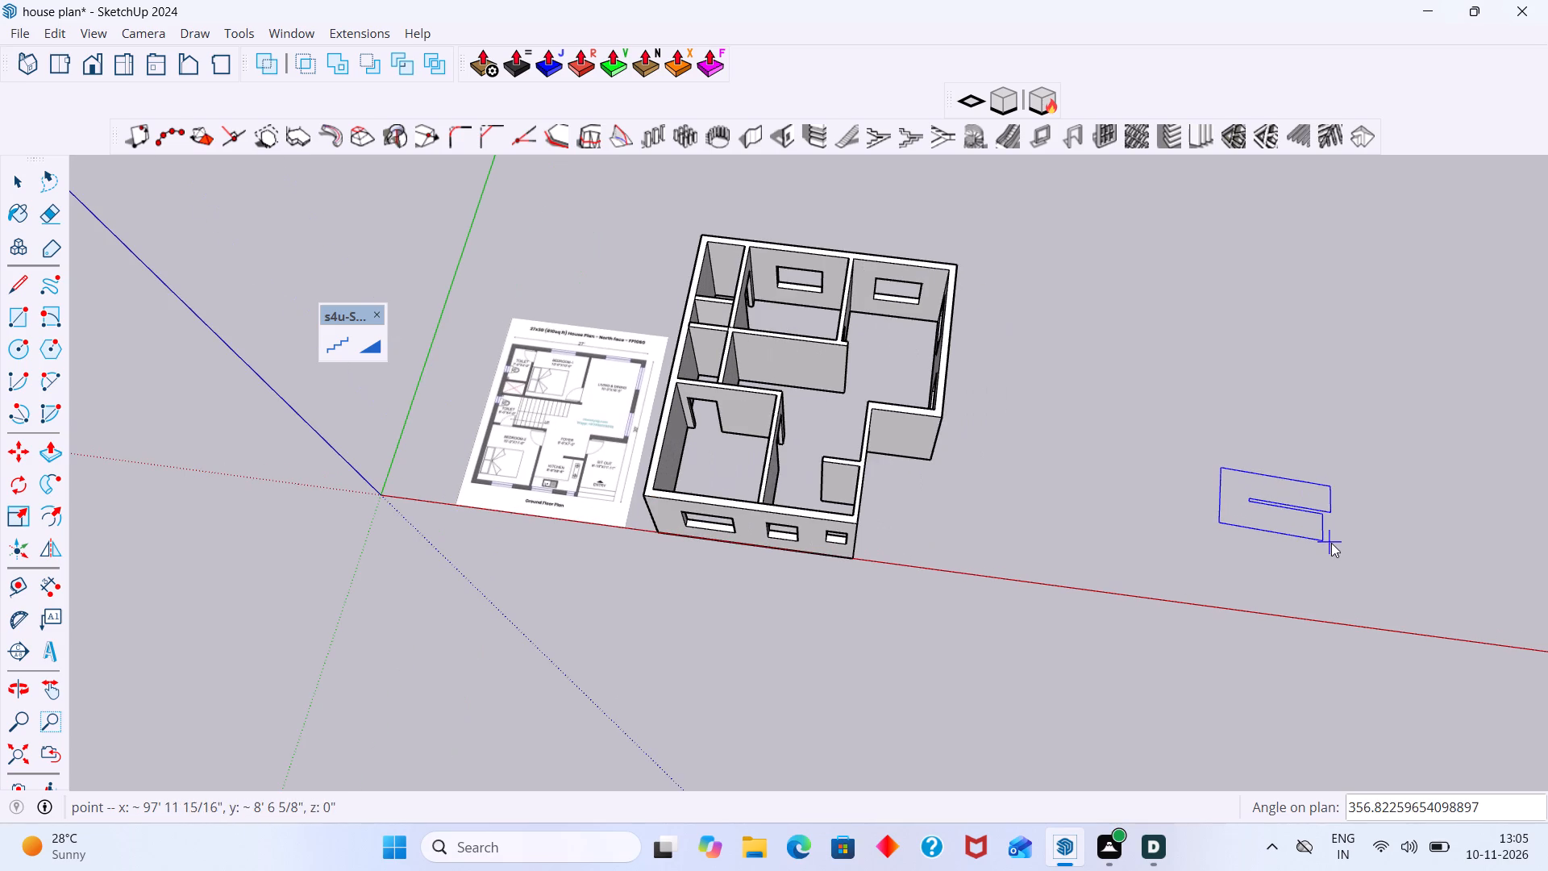
pyautogui.click(1332, 537)
# Inside the staircase's handrail guide group, delete the outer guiding line and the inner line along the upper flight.
pyautogui.scroll(3, 1305, 490)
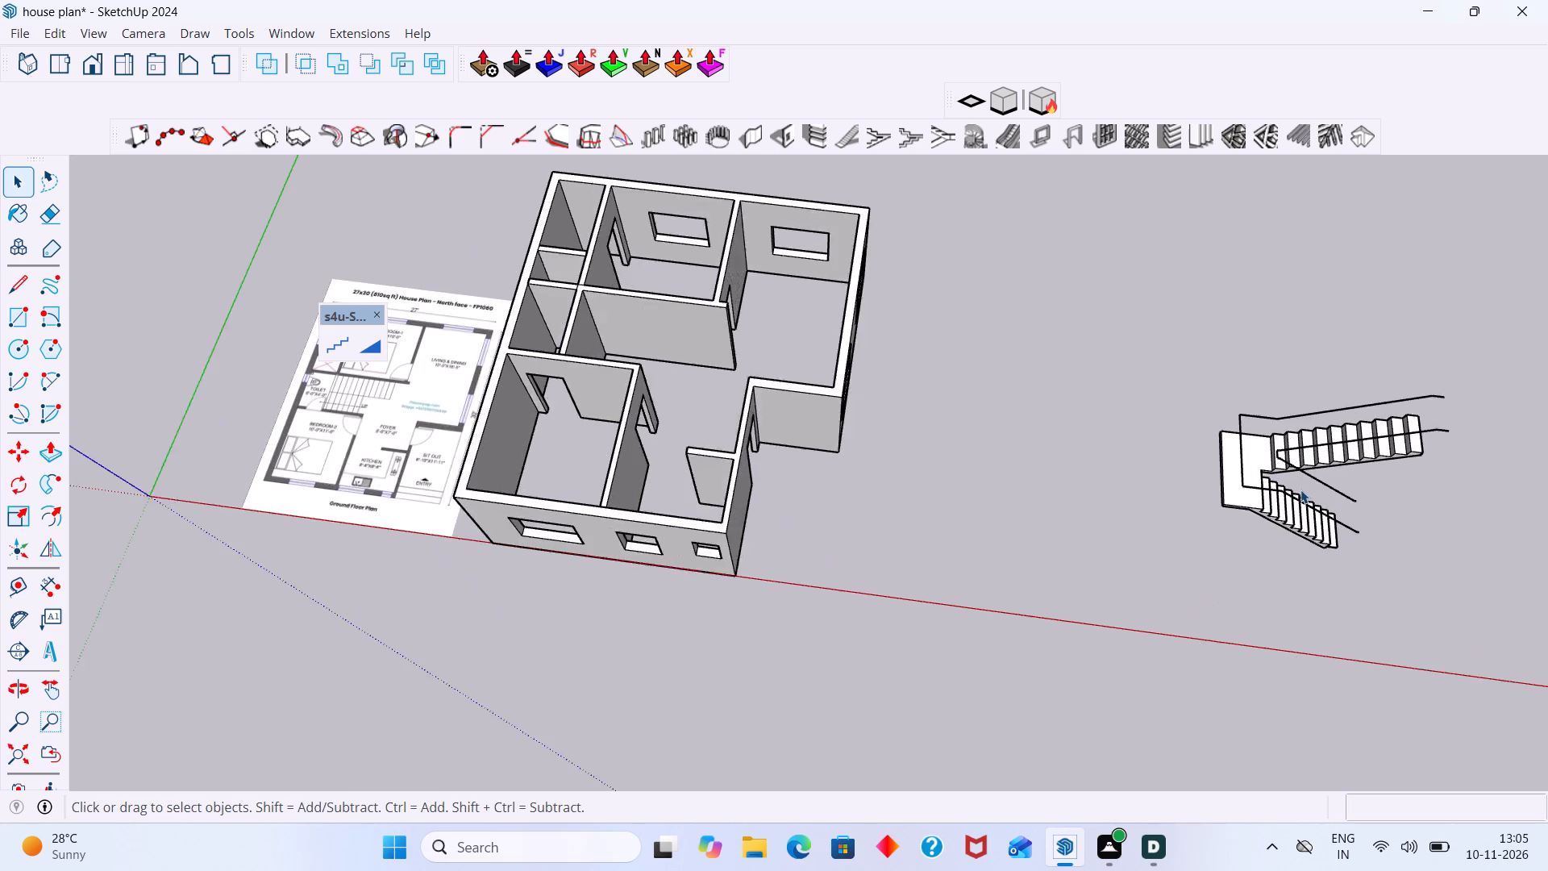
pyautogui.scroll(2, 1300, 490)
pyautogui.press('space')
pyautogui.scroll(8, 1246, 419)
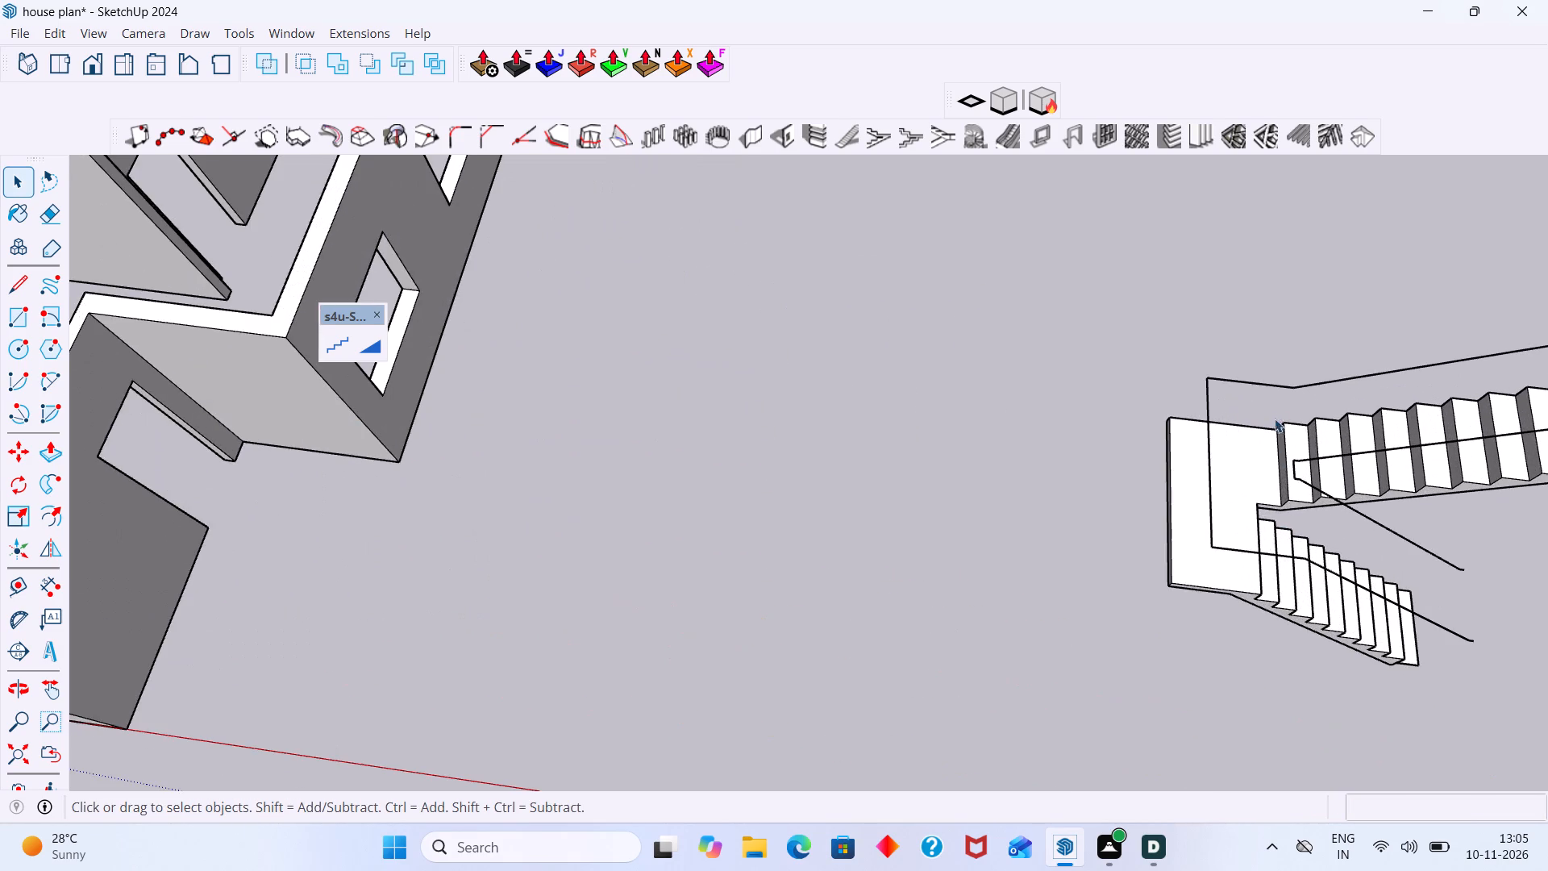
pyautogui.scroll(-10, 1275, 415)
pyautogui.moveTo(1335, 505); pyautogui.dragTo(1359, 427, button='middle')
pyautogui.scroll(6, 1329, 383)
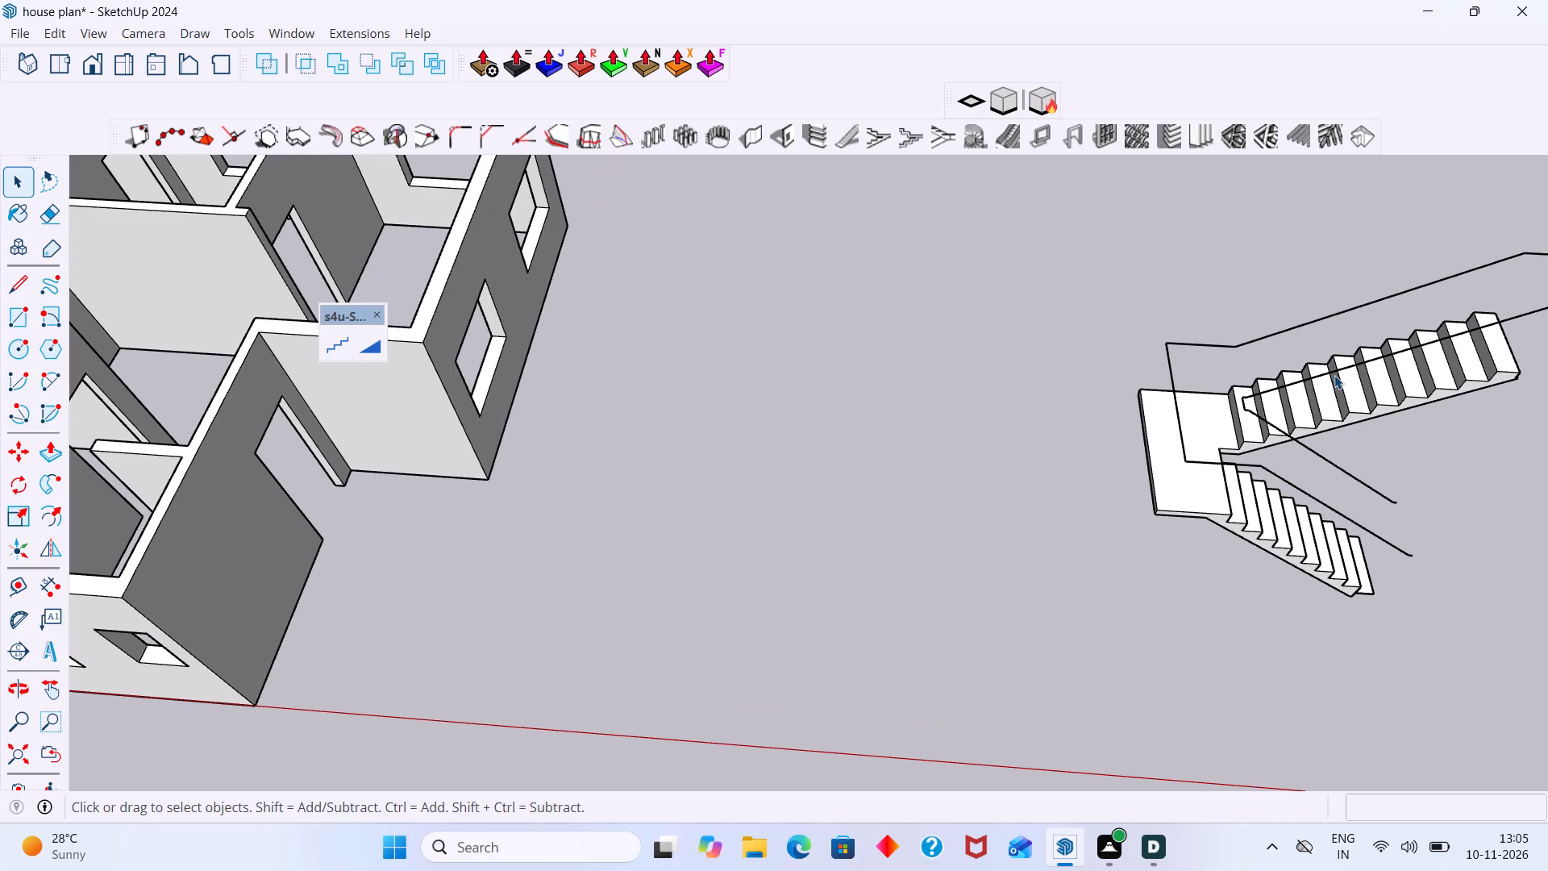
pyautogui.click(1336, 373)
pyautogui.doubleClick(1336, 373)
pyautogui.click(1334, 370)
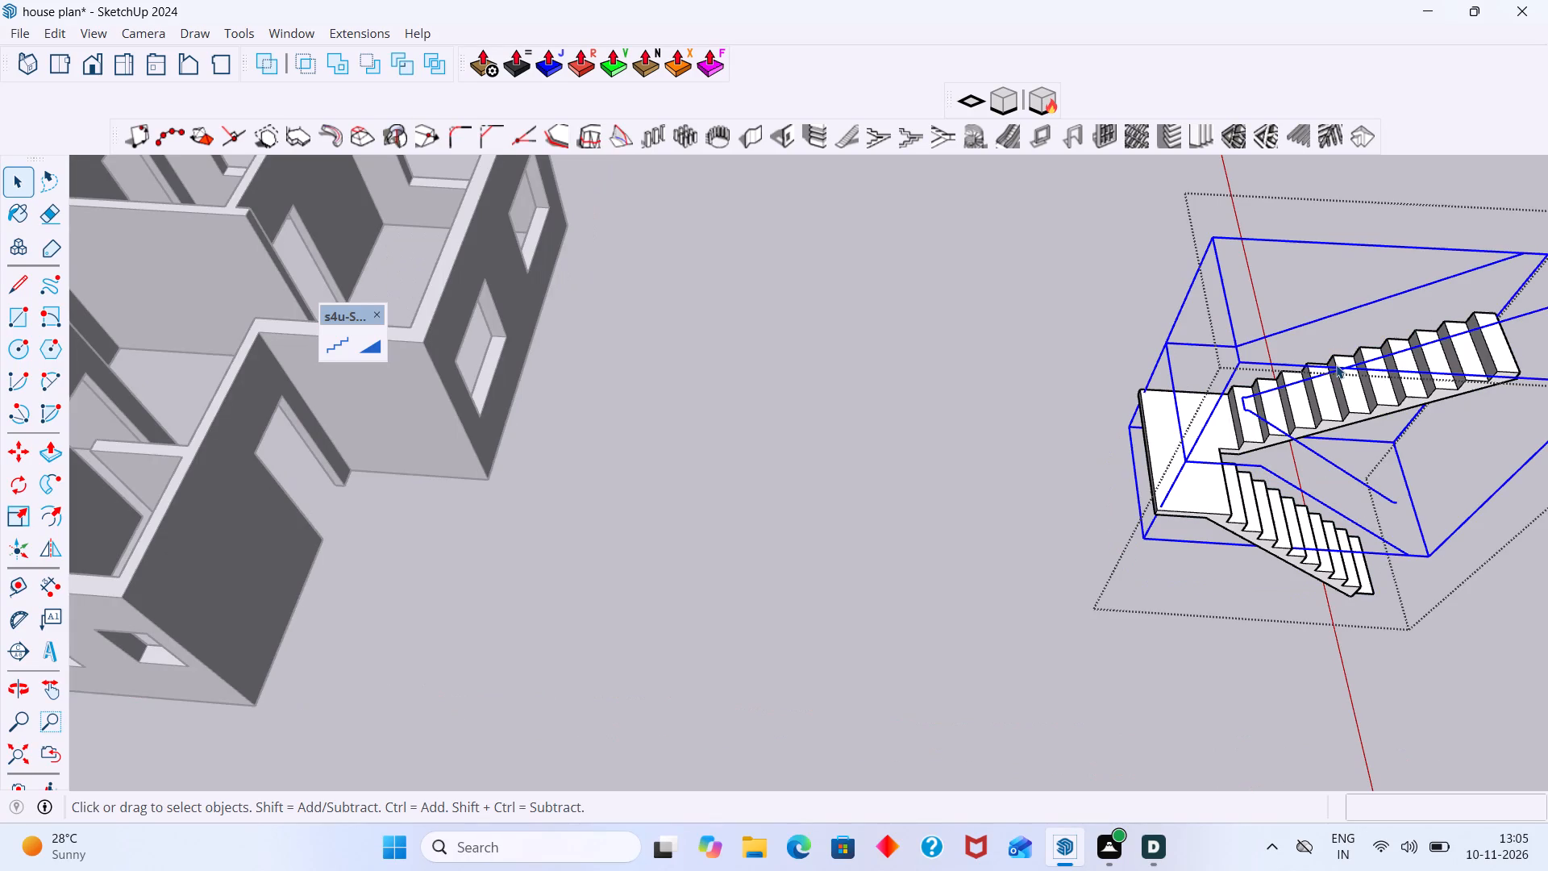
pyautogui.tripleClick(1342, 311)
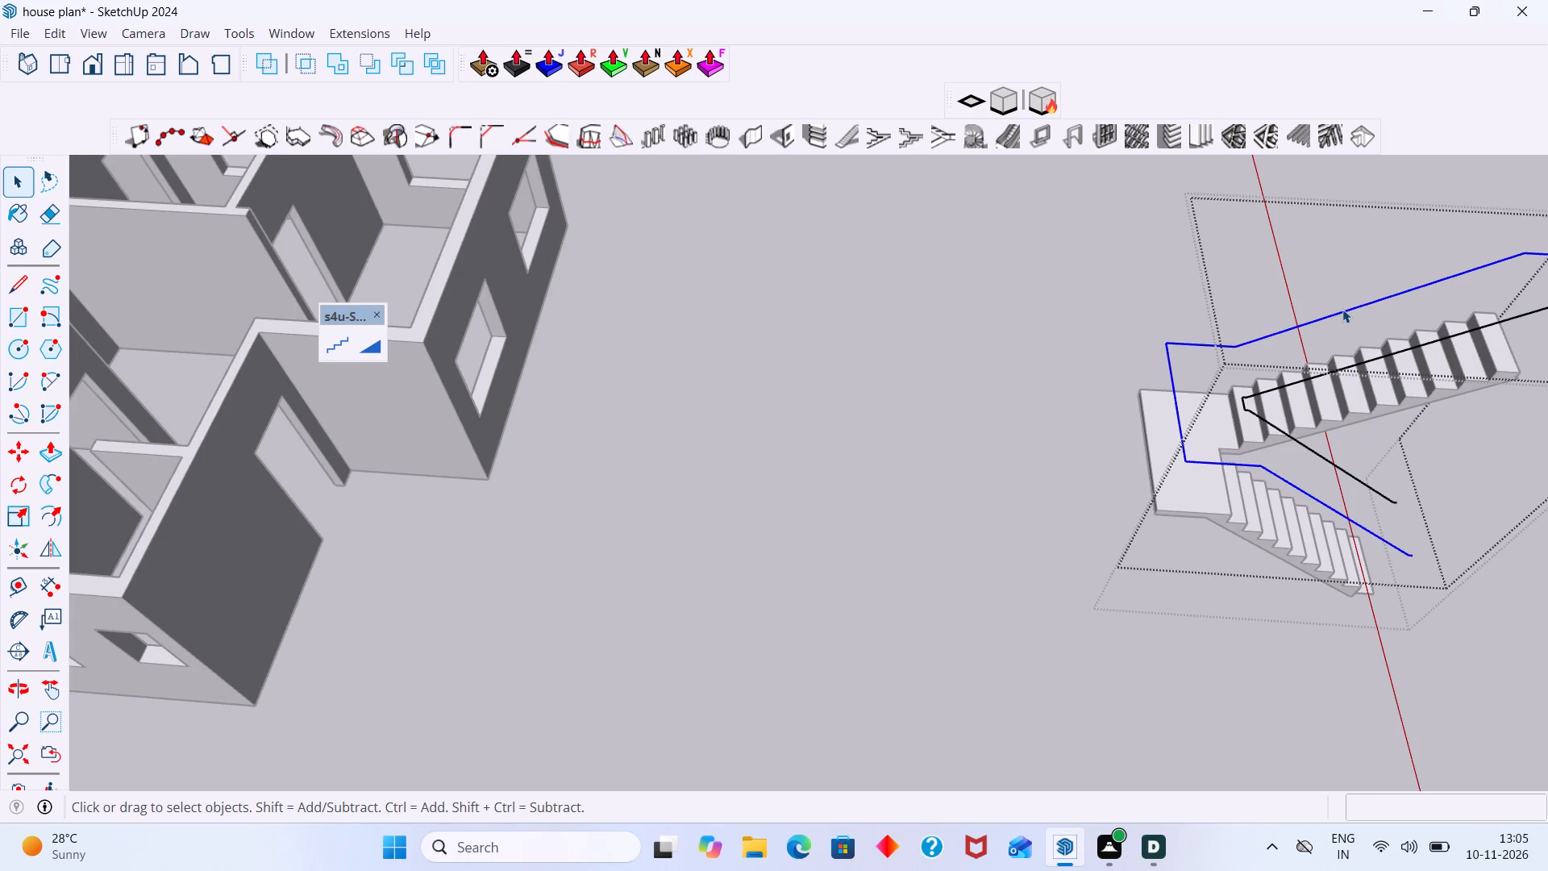
pyautogui.press('Delete')
pyautogui.click(1378, 357)
pyautogui.press('Delete')
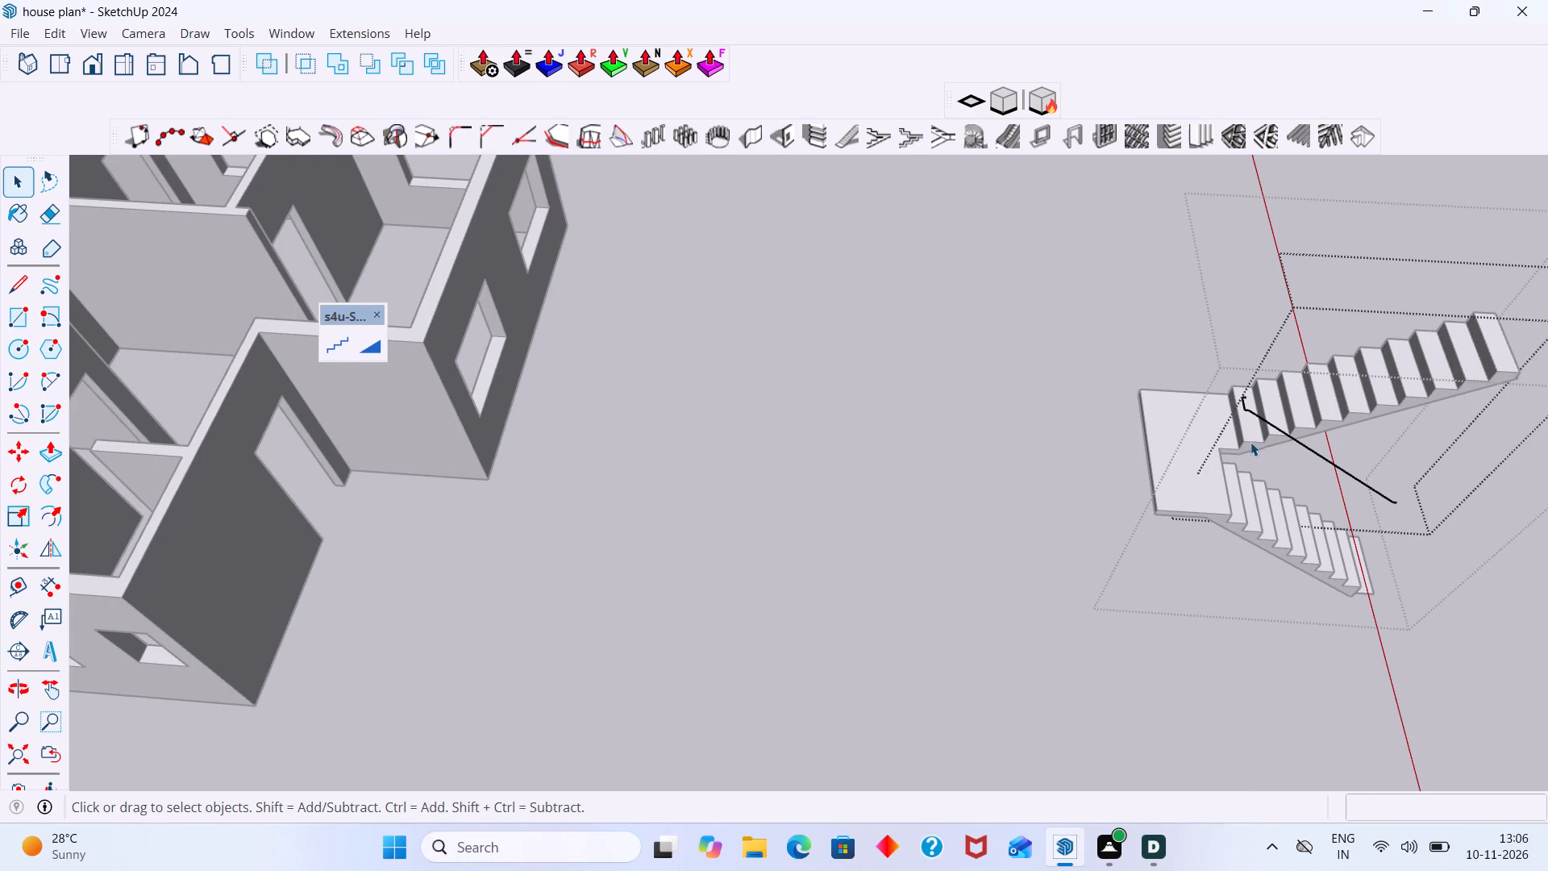
# Delete the inner handrail guiding line along the lower flight and its short segments at the landing, and leave the guide group.
pyautogui.click(1289, 432)
pyautogui.press('Delete')
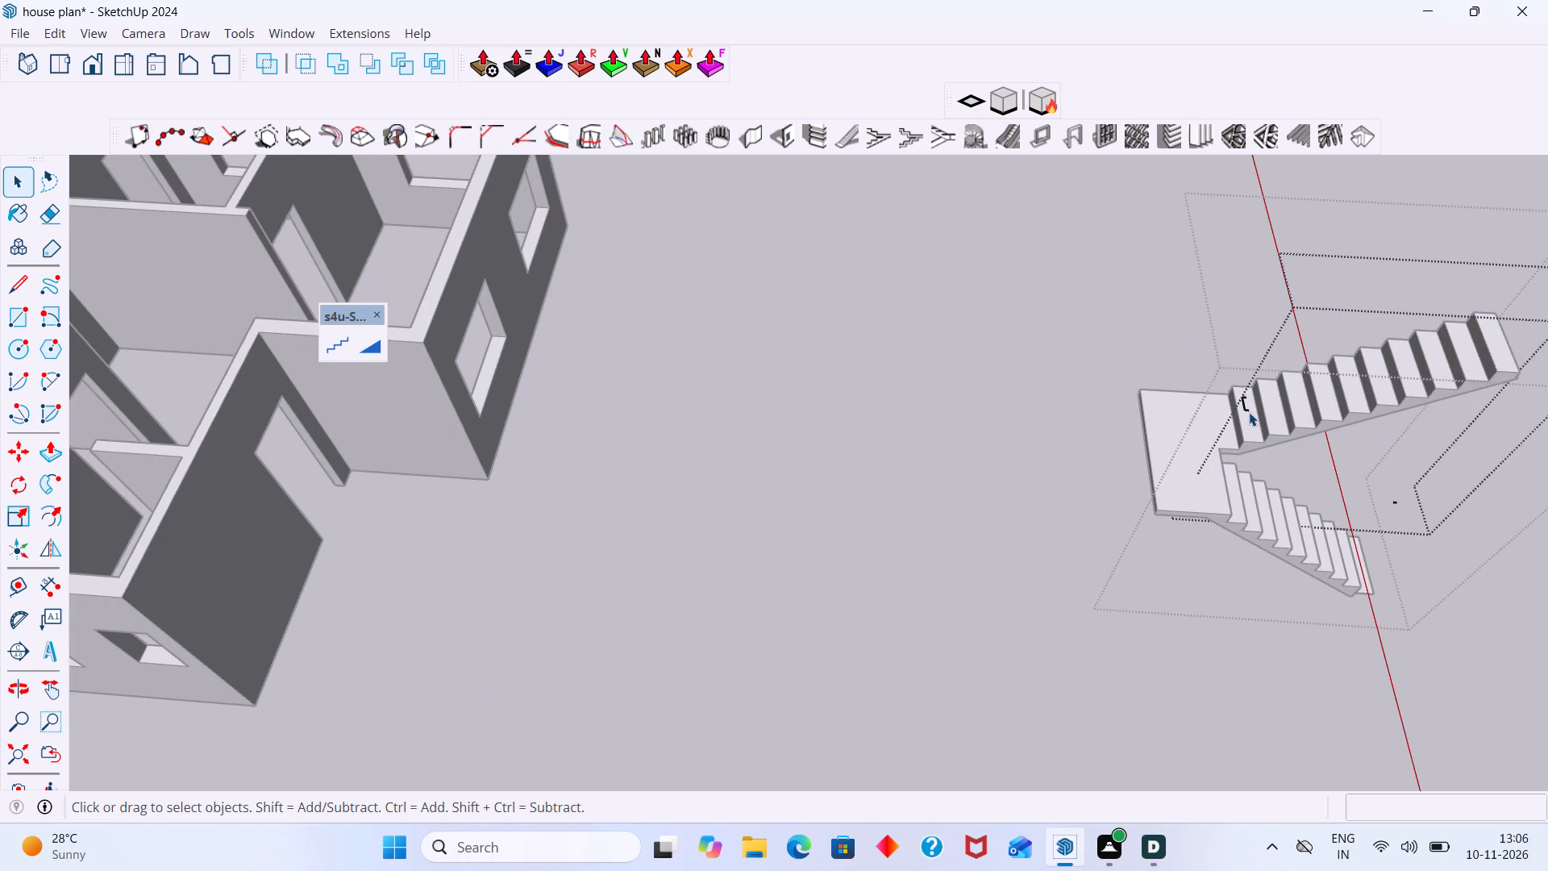
pyautogui.click(1249, 412)
pyautogui.press('Delete')
pyautogui.click(1245, 403)
pyautogui.press('Delete')
pyautogui.click(1245, 398)
pyautogui.press('Delete')
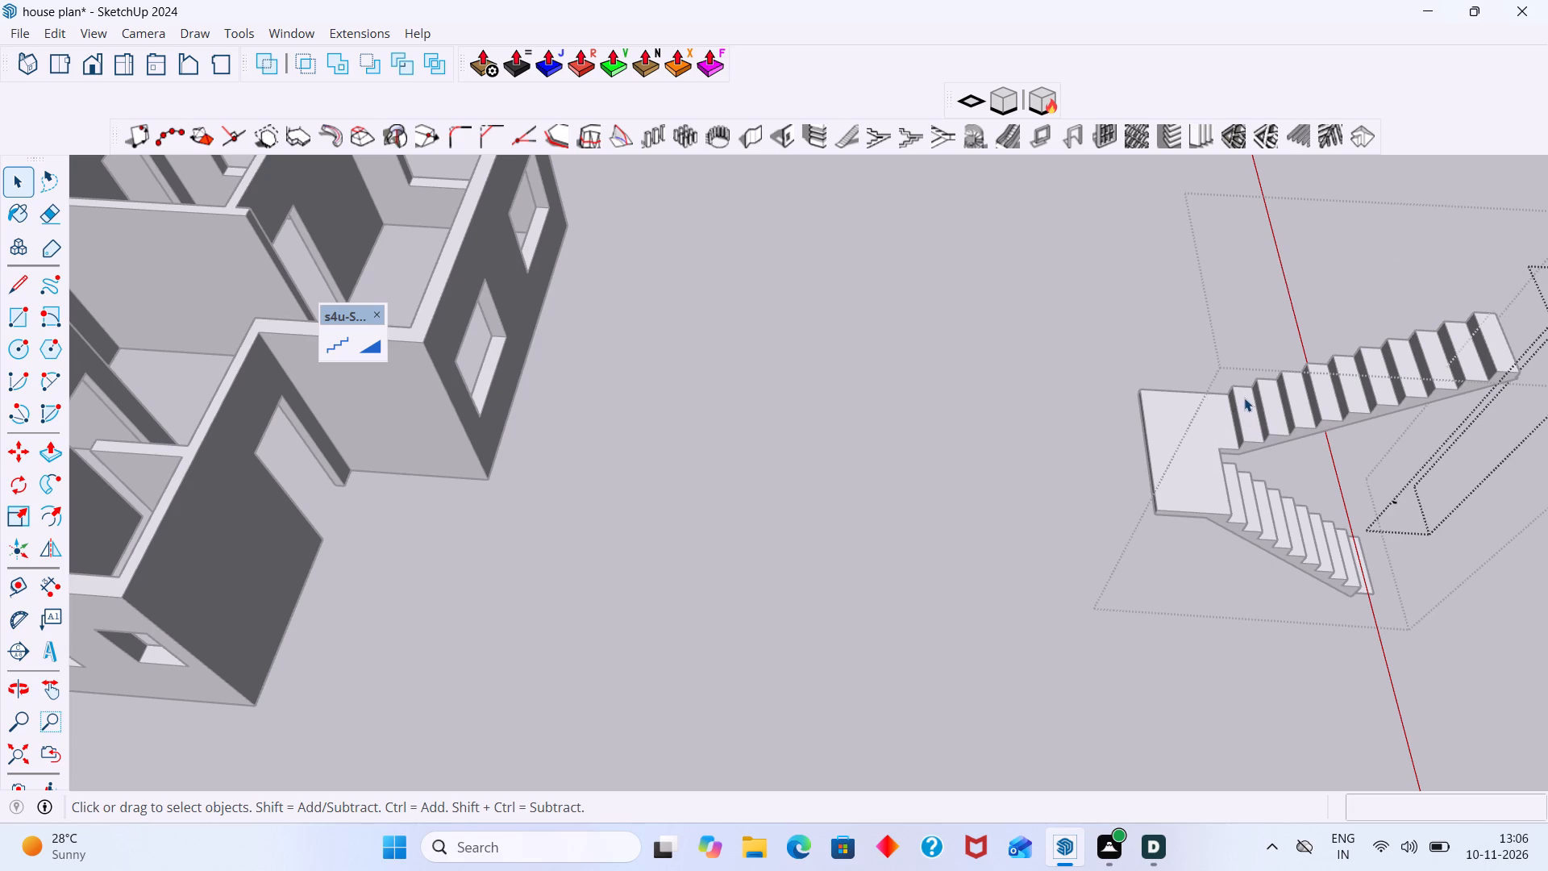
pyautogui.scroll(-4, 1343, 490)
pyautogui.click(1313, 320)
pyautogui.scroll(-1, 1300, 325)
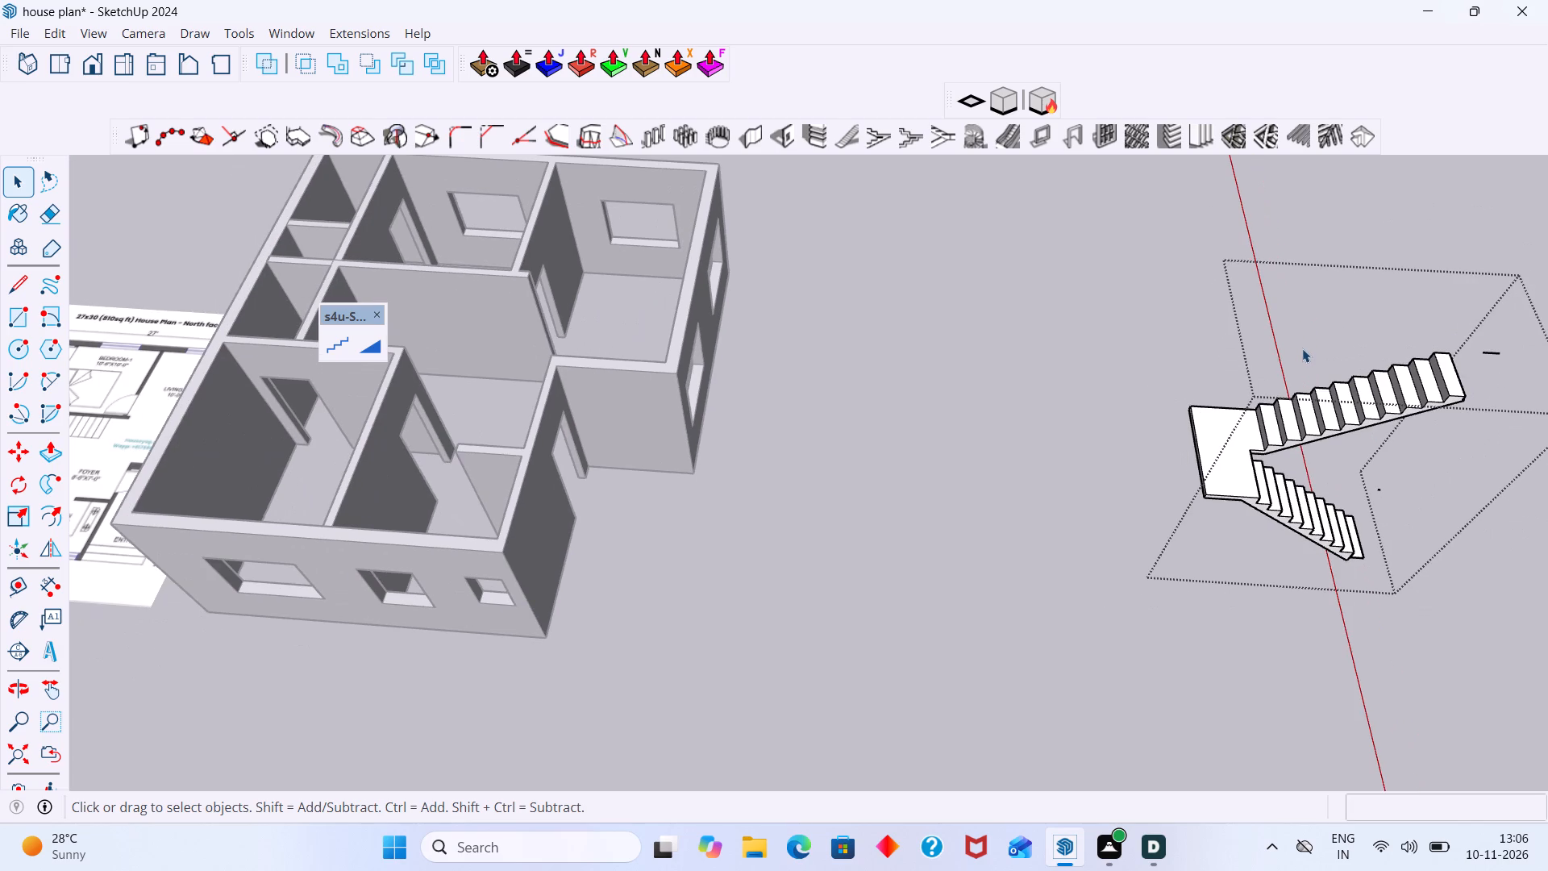
# Delete the leftover handrail guide group beside the flight ends and leave the staircase group.
pyautogui.keyDown('shift'); pyautogui.moveTo(1289, 349); pyautogui.dragTo(1035, 315, button='middle'); pyautogui.keyUp('shift')
pyautogui.scroll(8, 1146, 488)
pyautogui.moveTo(1090, 544); pyautogui.dragTo(1073, 453, button='middle')
pyautogui.scroll(1, 1075, 452)
pyautogui.scroll(-4, 1075, 452)
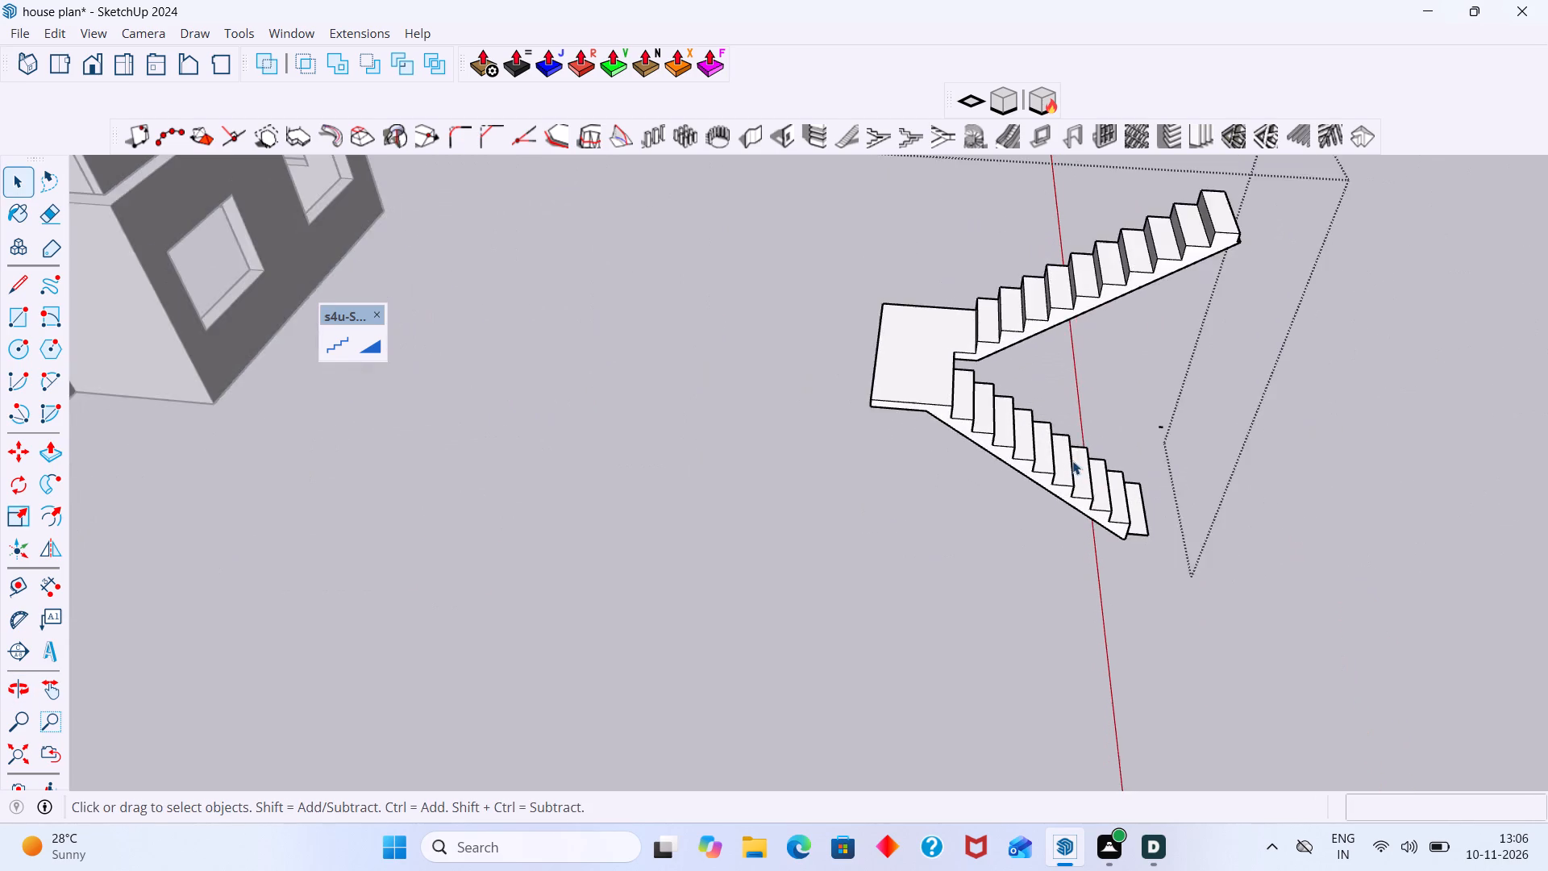
pyautogui.scroll(-11, 1072, 461)
pyautogui.scroll(9, 1091, 428)
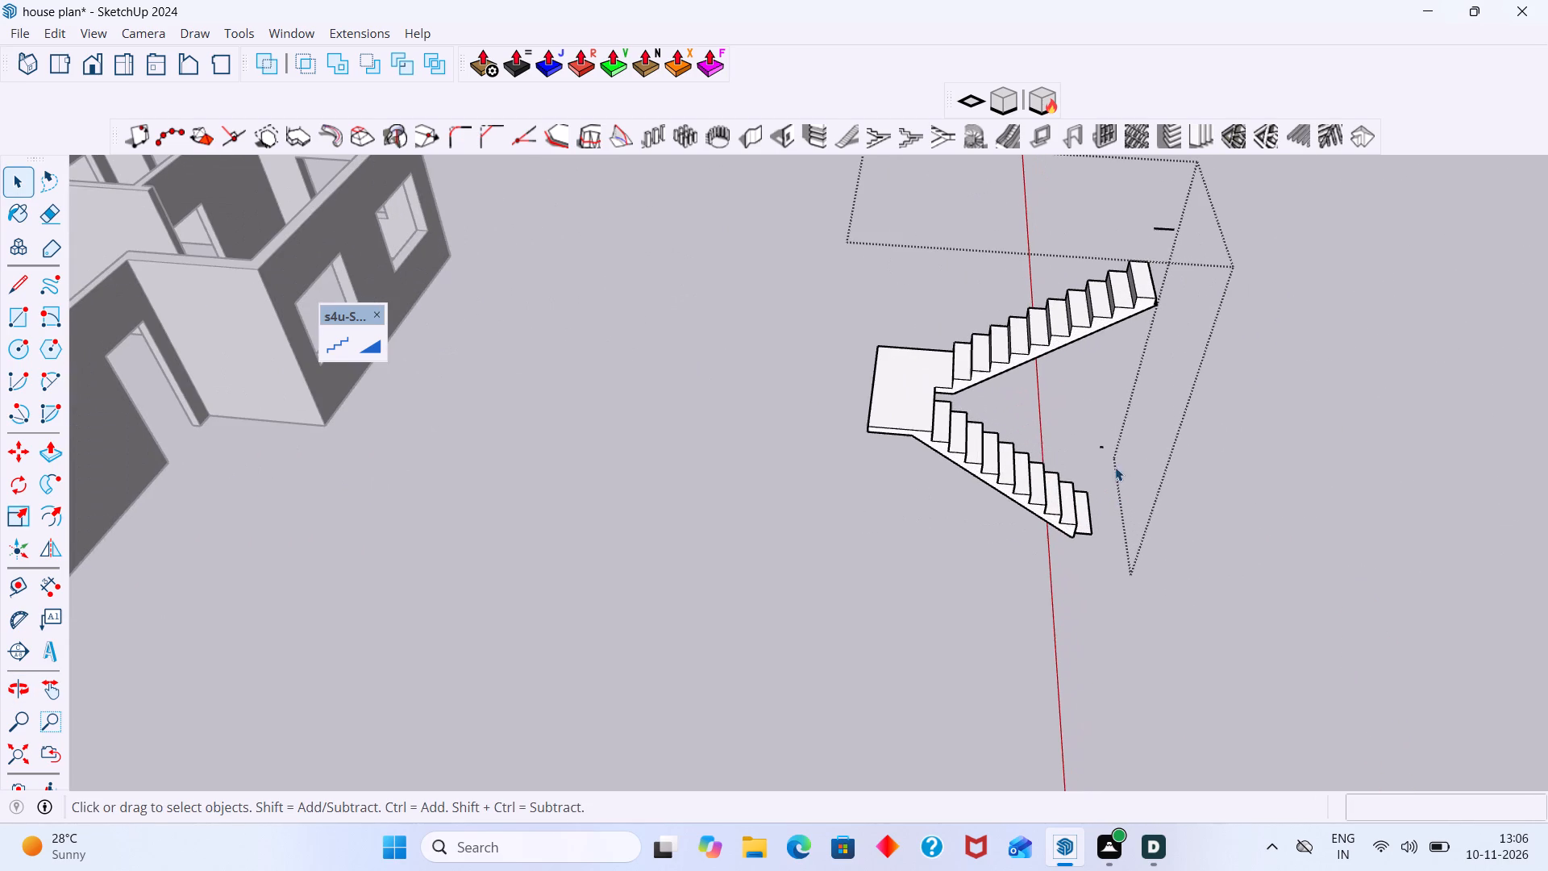
pyautogui.moveTo(1107, 458); pyautogui.dragTo(1100, 443)
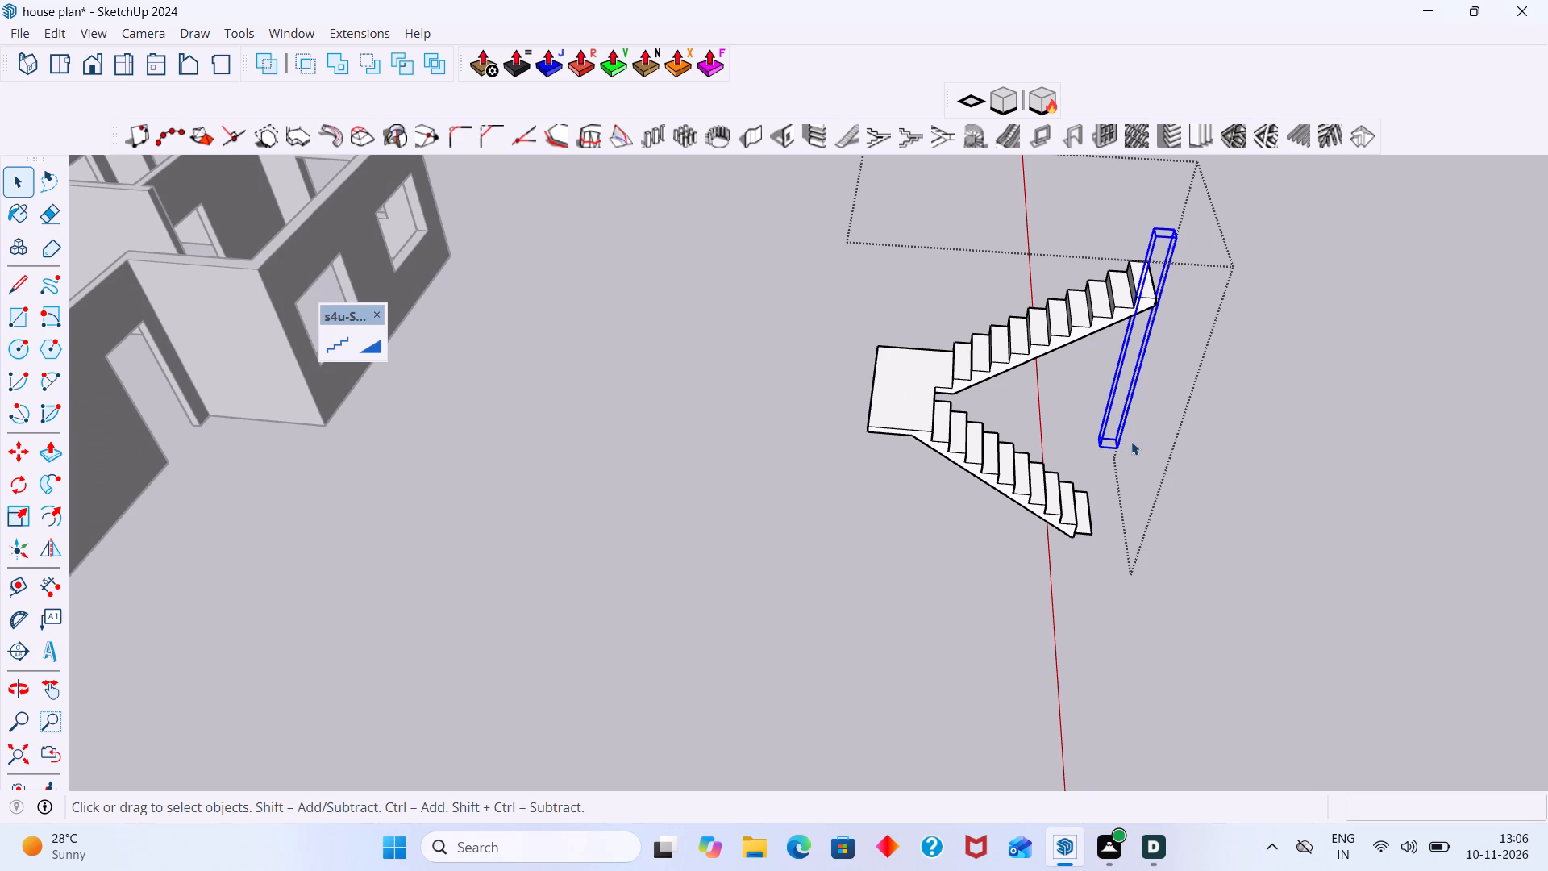
pyautogui.press('Delete')
pyautogui.scroll(-3, 1134, 440)
pyautogui.click(1242, 336)
# Move the staircase group by its landing's outer corner into the house's stair area, onto the top edge of the stair wall.
pyautogui.scroll(1, 1154, 335)
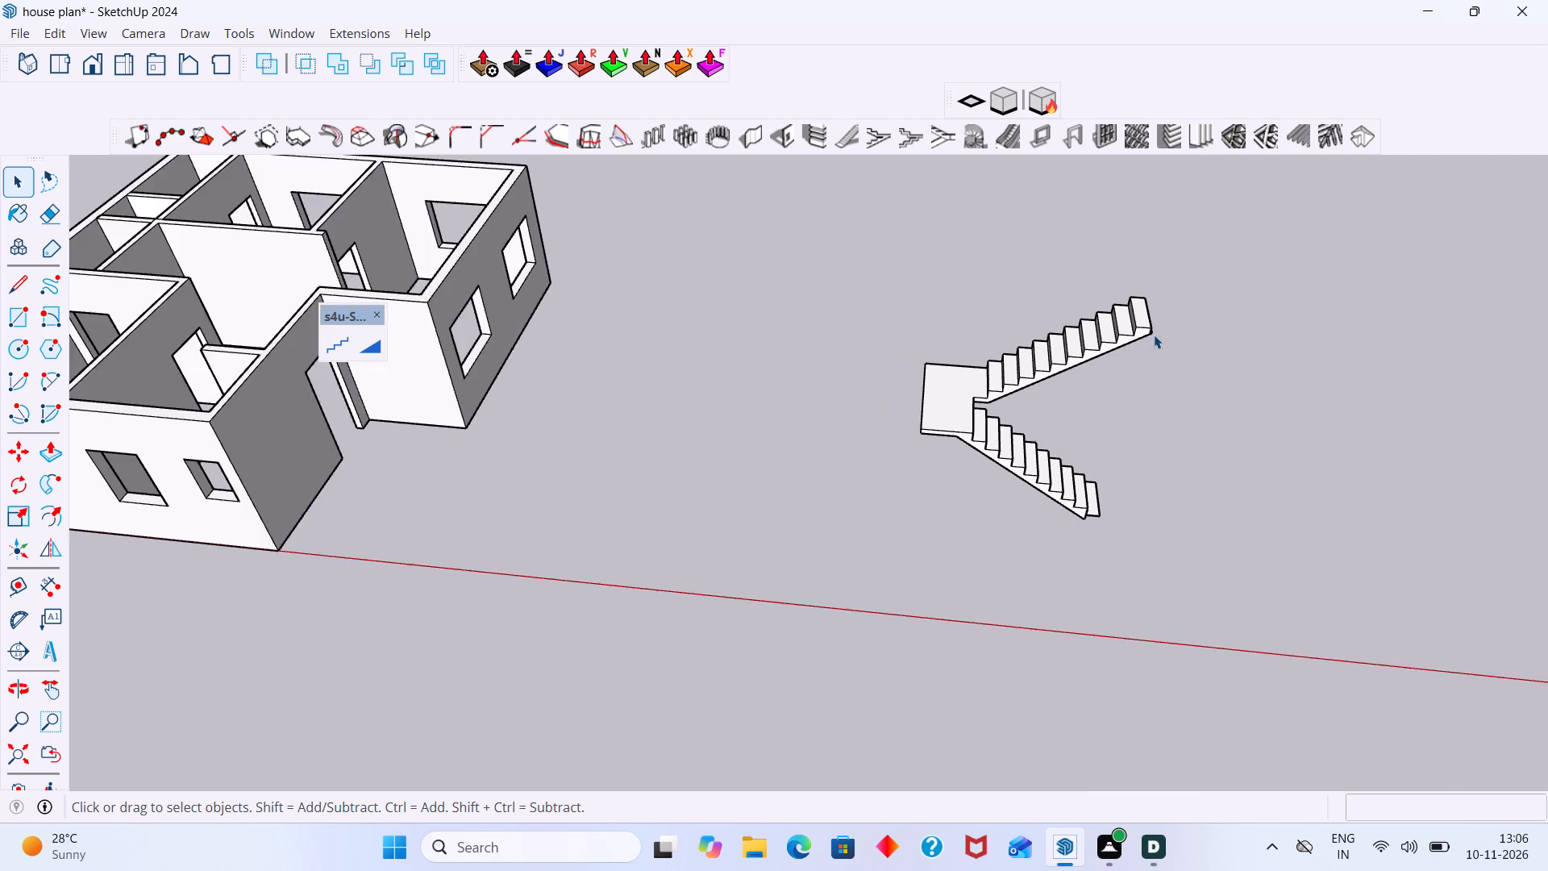
pyautogui.scroll(6, 1154, 335)
pyautogui.scroll(-6, 1138, 337)
pyautogui.click(897, 423)
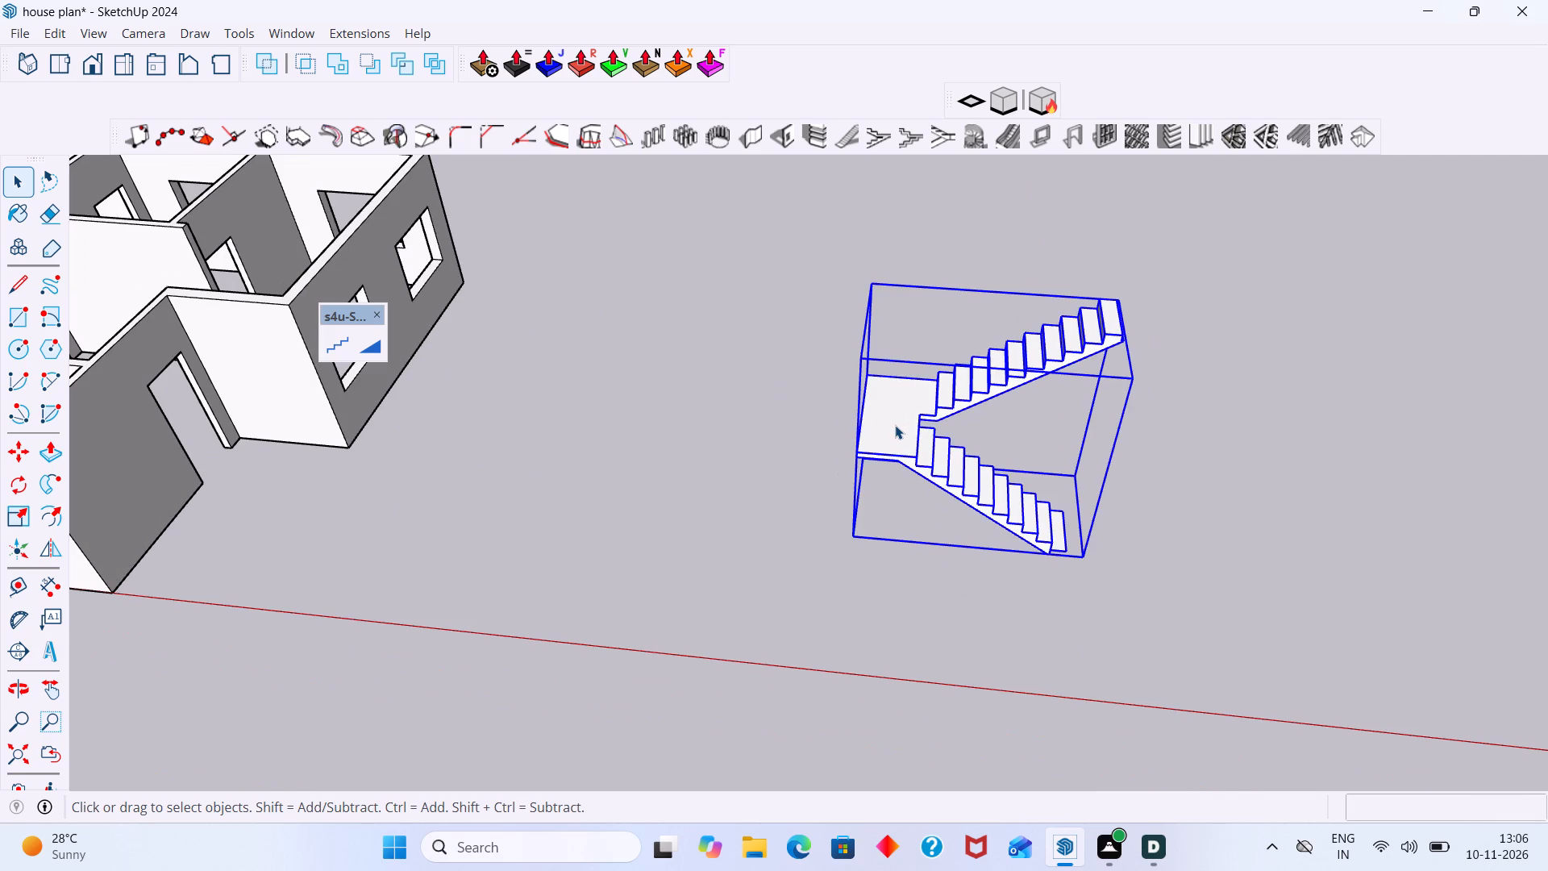
pyautogui.press('m')
pyautogui.scroll(7, 858, 461)
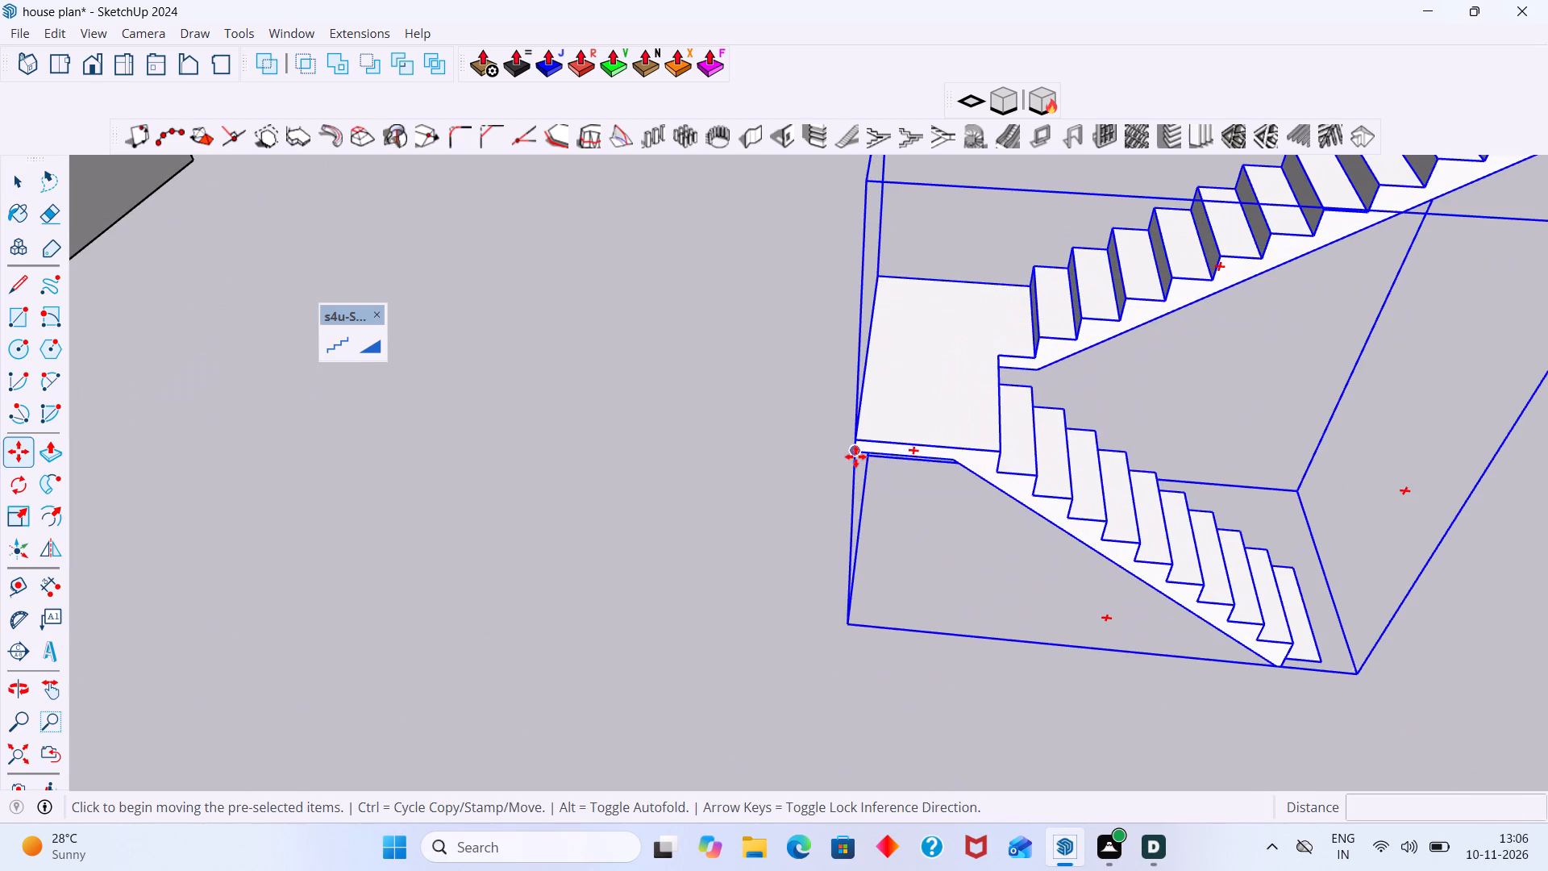
pyautogui.click(853, 452)
pyautogui.scroll(-12, 666, 423)
pyautogui.scroll(-5, 747, 351)
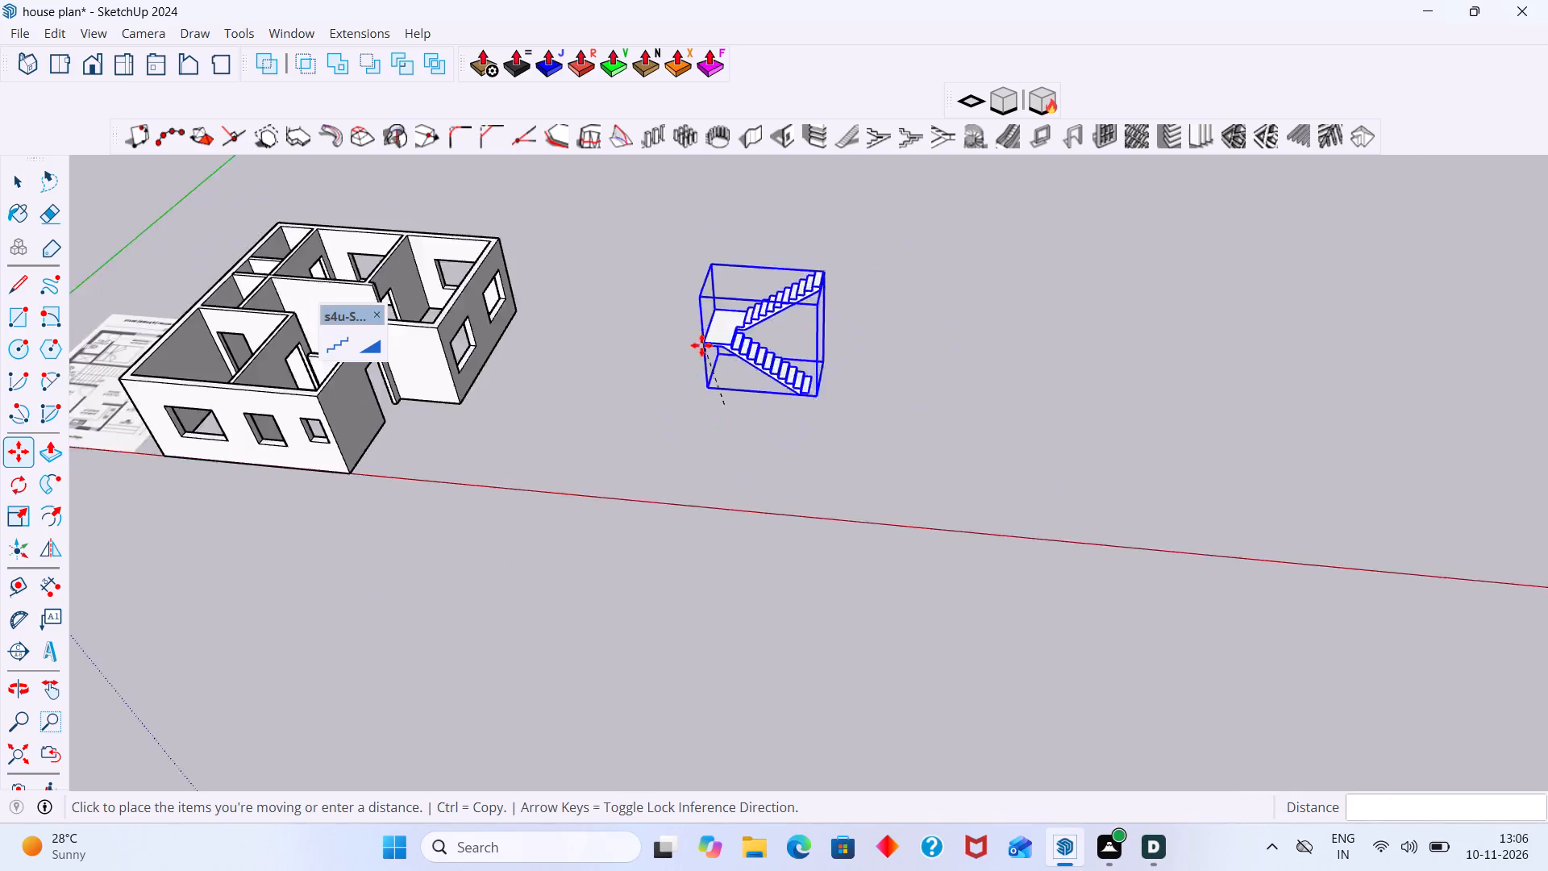
pyautogui.keyDown('shift'); pyautogui.moveTo(655, 340); pyautogui.dragTo(1038, 484, button='middle'); pyautogui.keyUp('shift')
pyautogui.scroll(15, 660, 494)
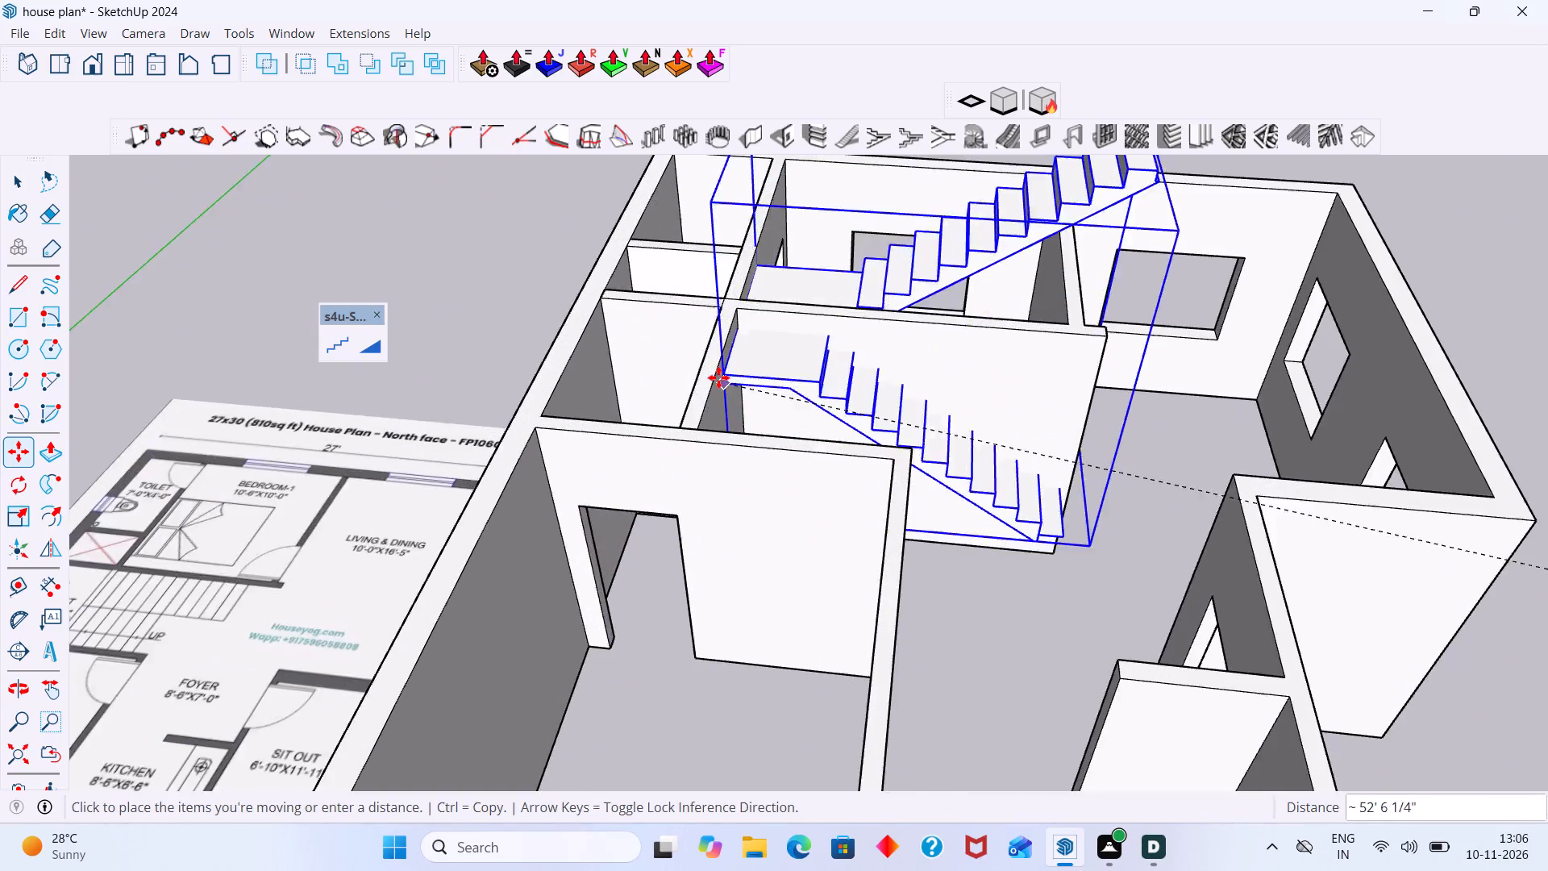
pyautogui.moveTo(695, 410); pyautogui.dragTo(678, 540, button='middle')
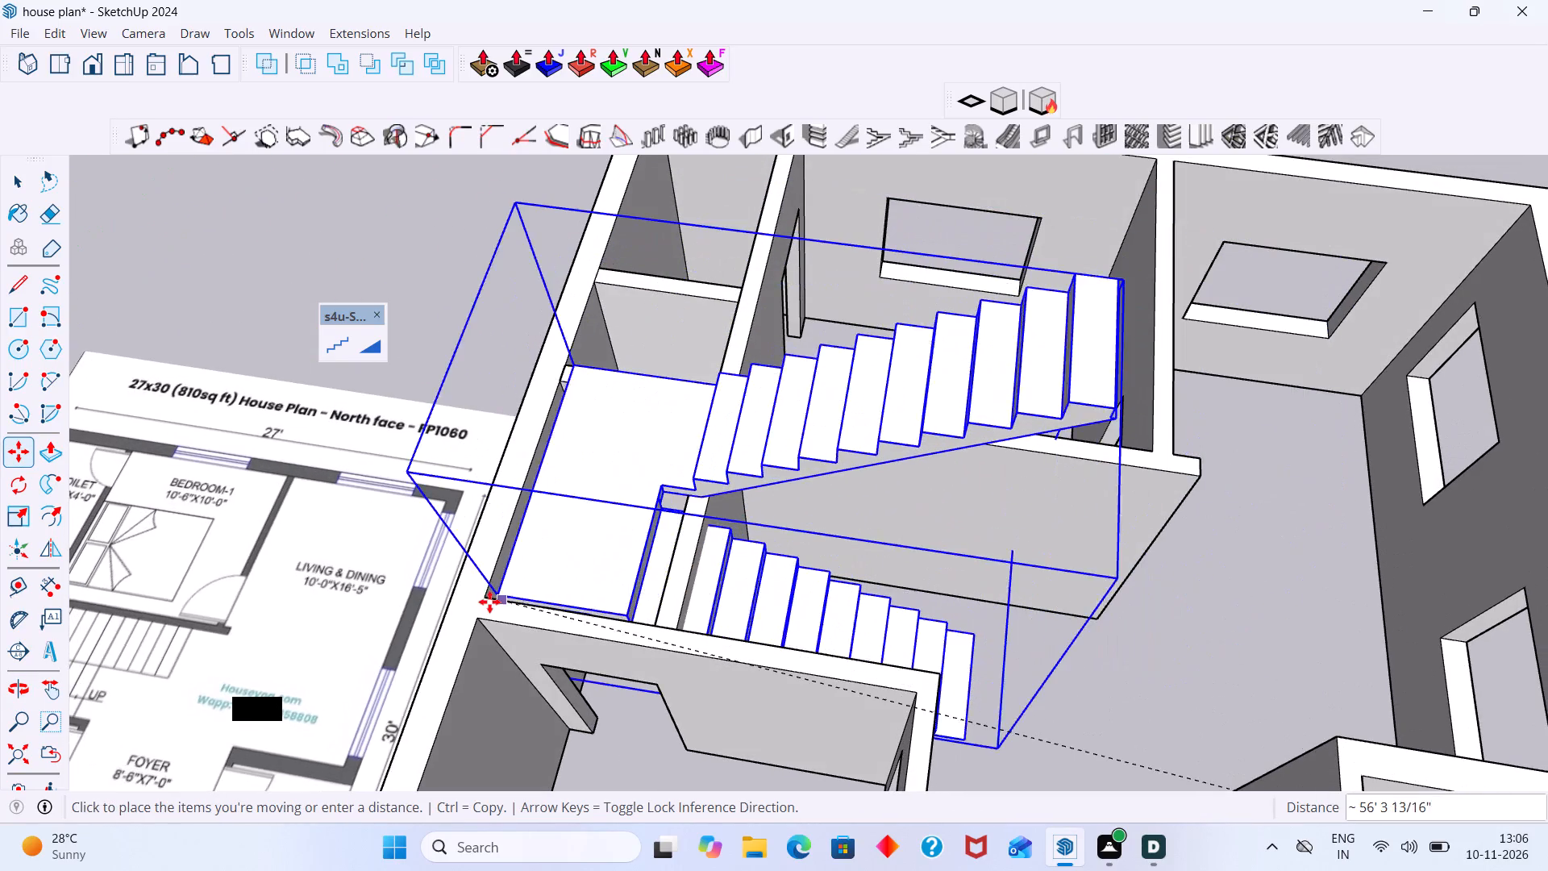
pyautogui.scroll(2, 486, 602)
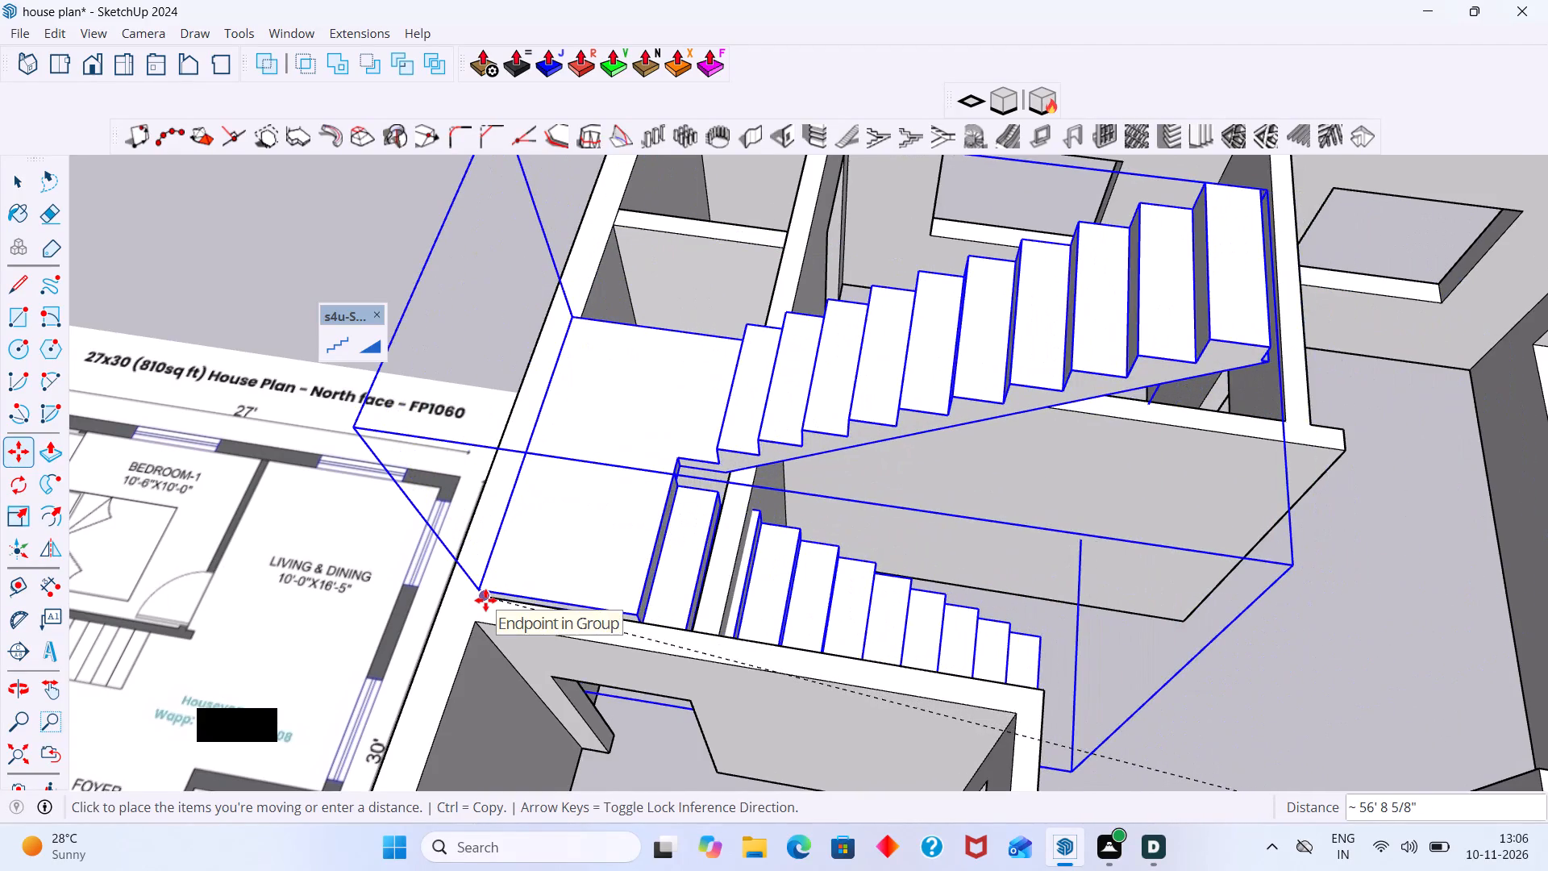
pyautogui.click(485, 600)
# Shift the staircase about 1' 6 7/16" so the landing's edge lines up with the inner edge of the adjoining stair wall.
pyautogui.moveTo(724, 575); pyautogui.dragTo(577, 572, button='middle')
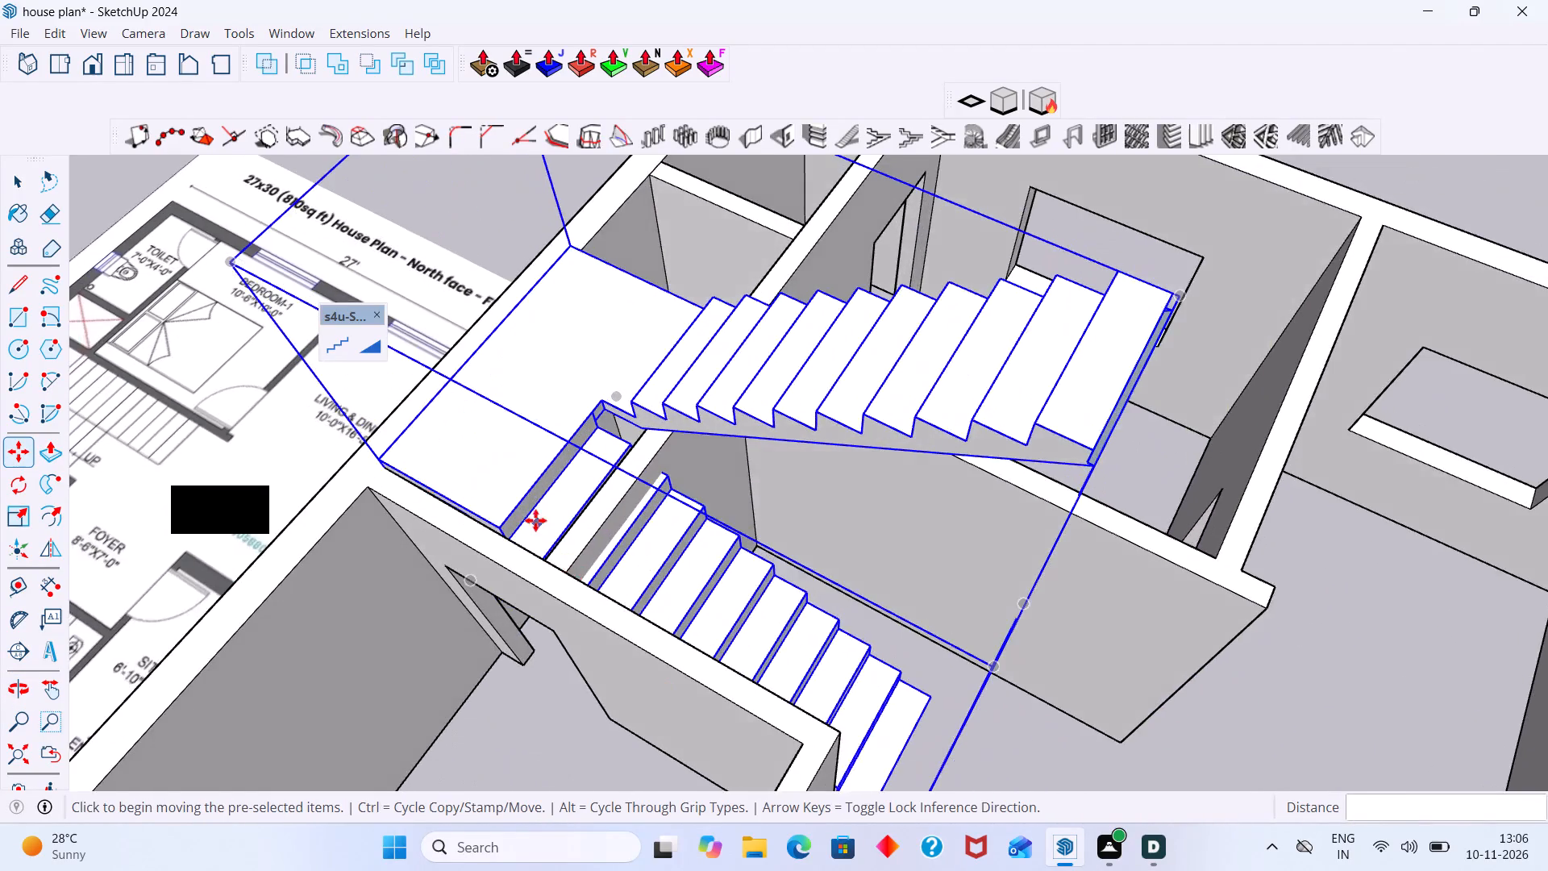
pyautogui.scroll(3, 527, 515)
pyautogui.click(489, 529)
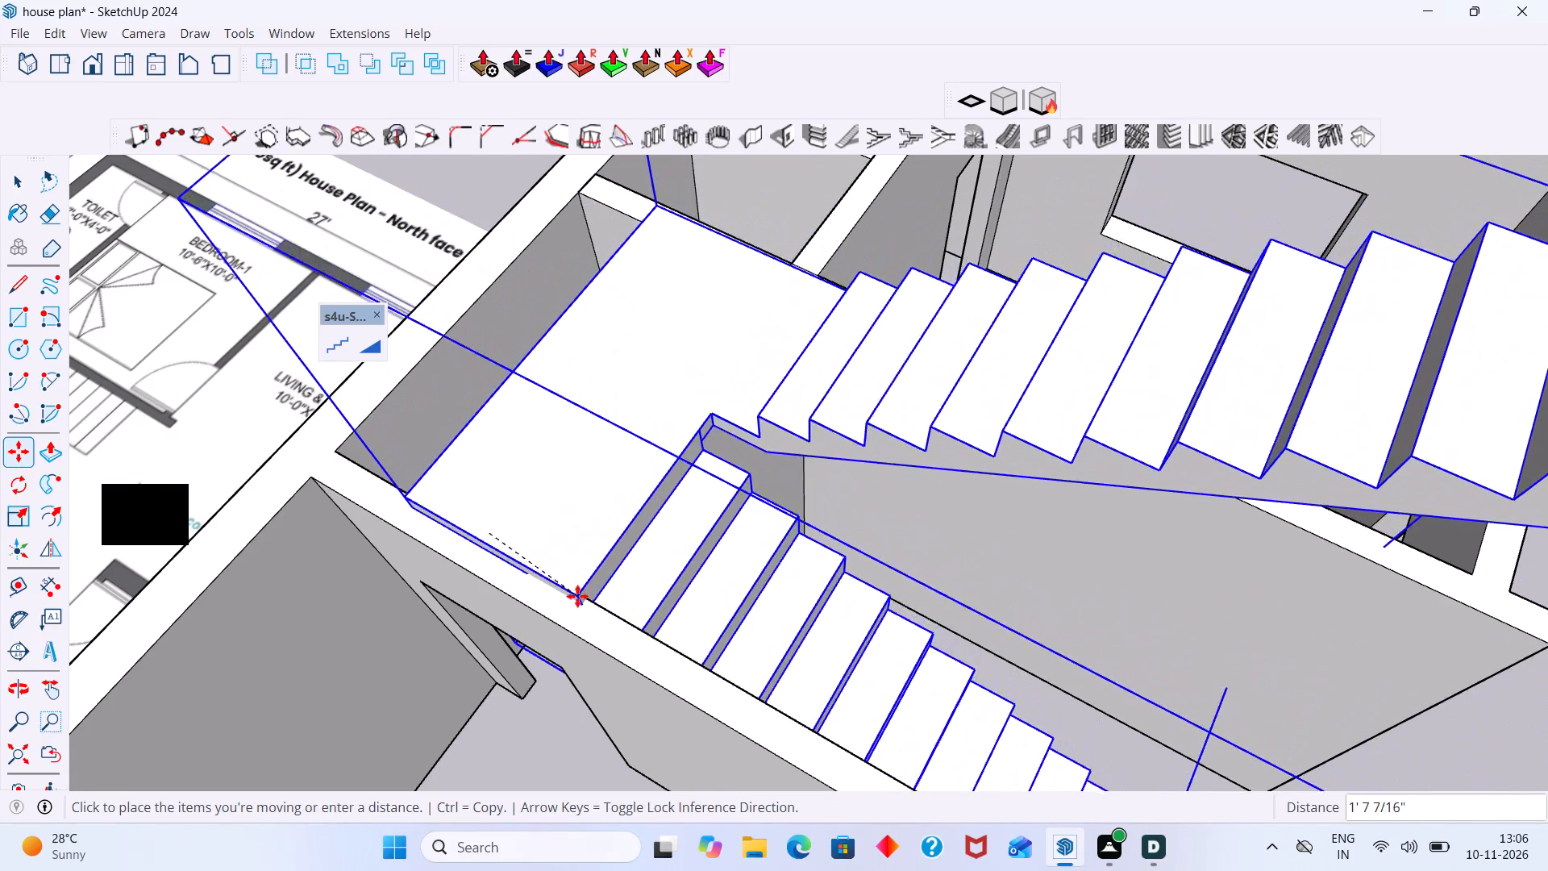
pyautogui.scroll(3, 577, 596)
pyautogui.moveTo(577, 596); pyautogui.dragTo(374, 540, button='middle')
pyautogui.scroll(1, 374, 540)
pyautogui.scroll(3, 435, 321)
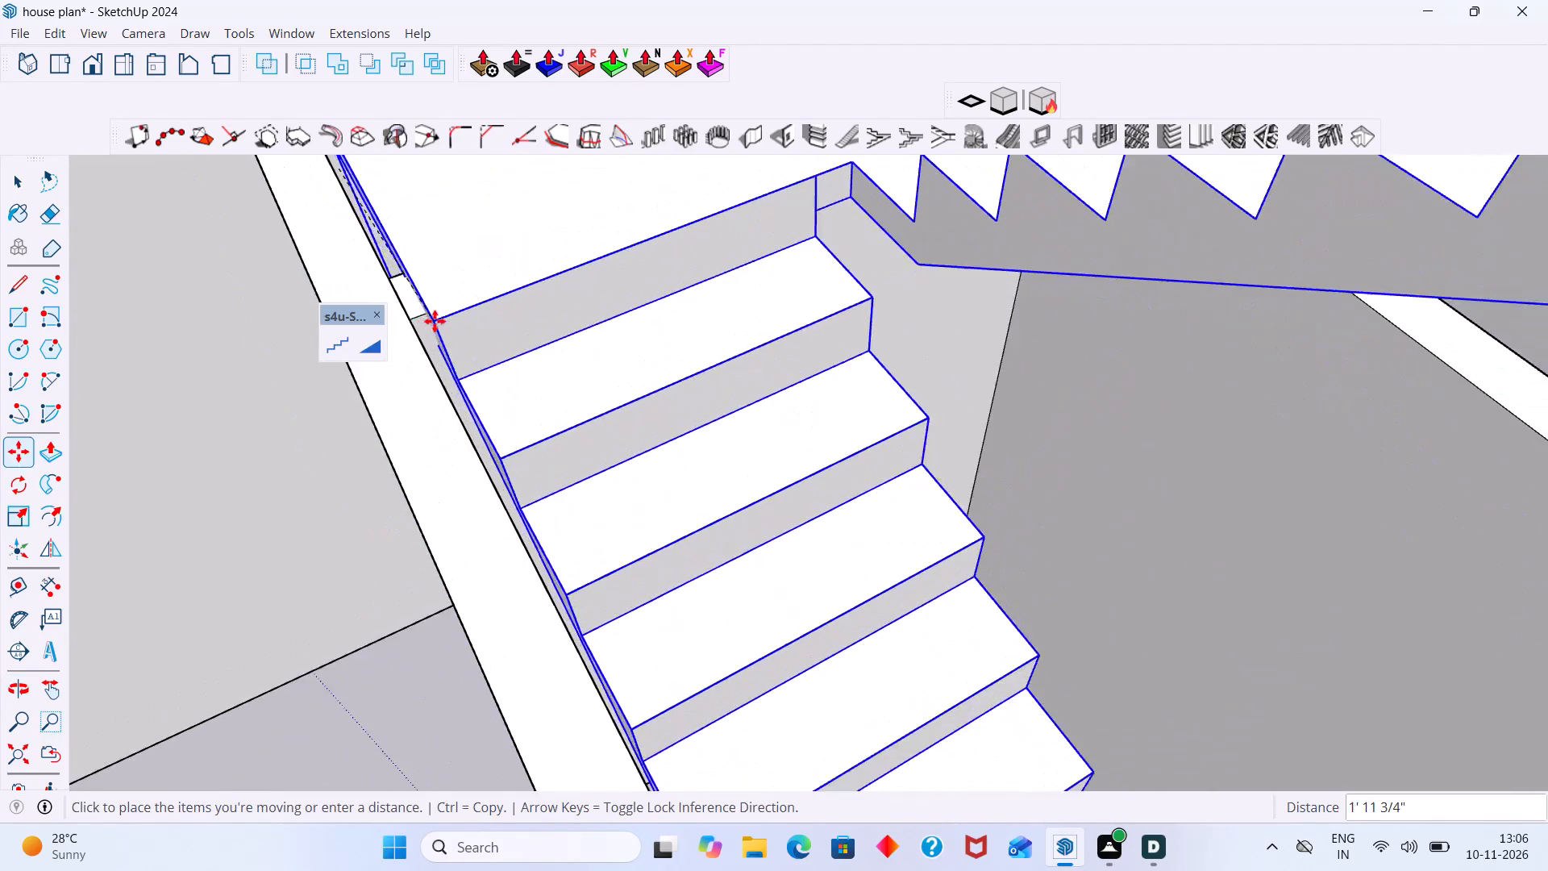
pyautogui.scroll(11, 435, 321)
pyautogui.click(405, 318)
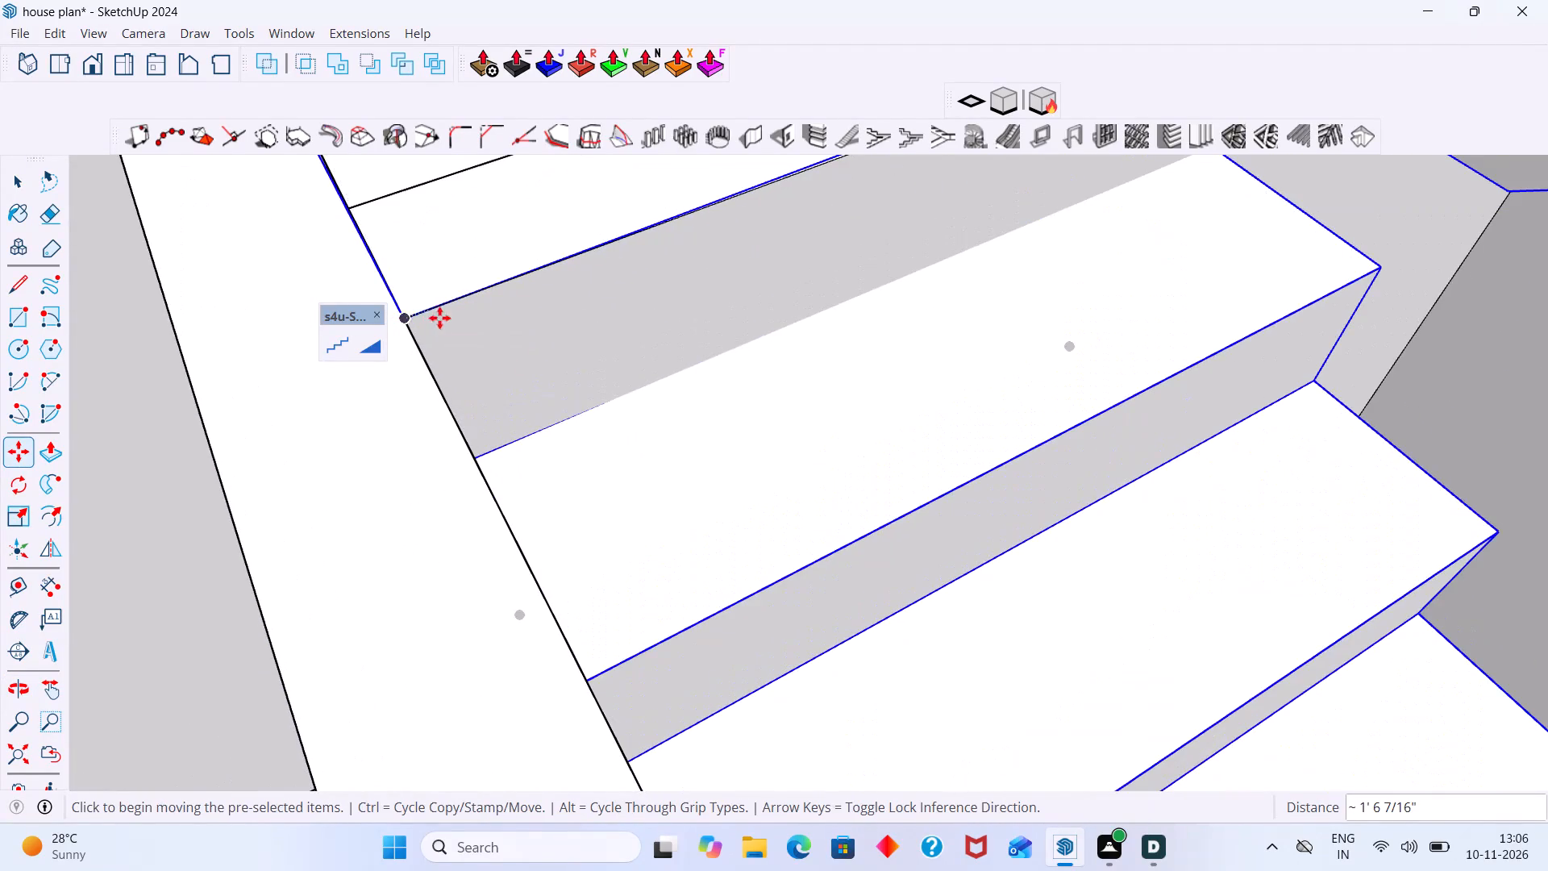
pyautogui.scroll(-20, 452, 328)
pyautogui.scroll(-2, 452, 328)
pyautogui.moveTo(724, 432); pyautogui.dragTo(1259, 449, button='middle')
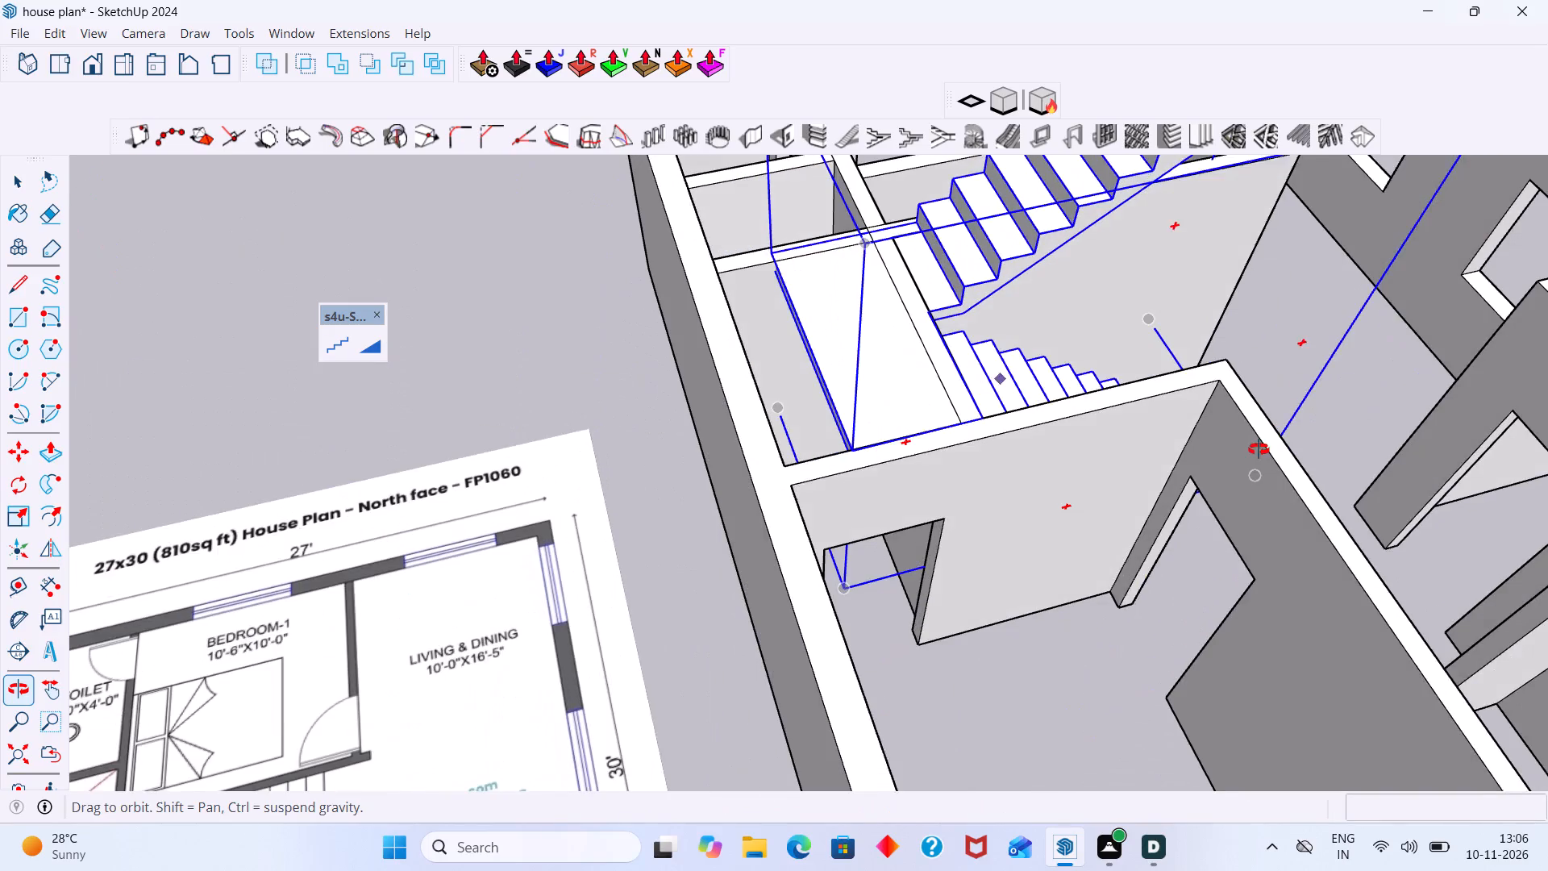
pyautogui.moveTo(1259, 449); pyautogui.dragTo(1262, 448, button='middle')
pyautogui.press('space')
pyautogui.click(597, 301)
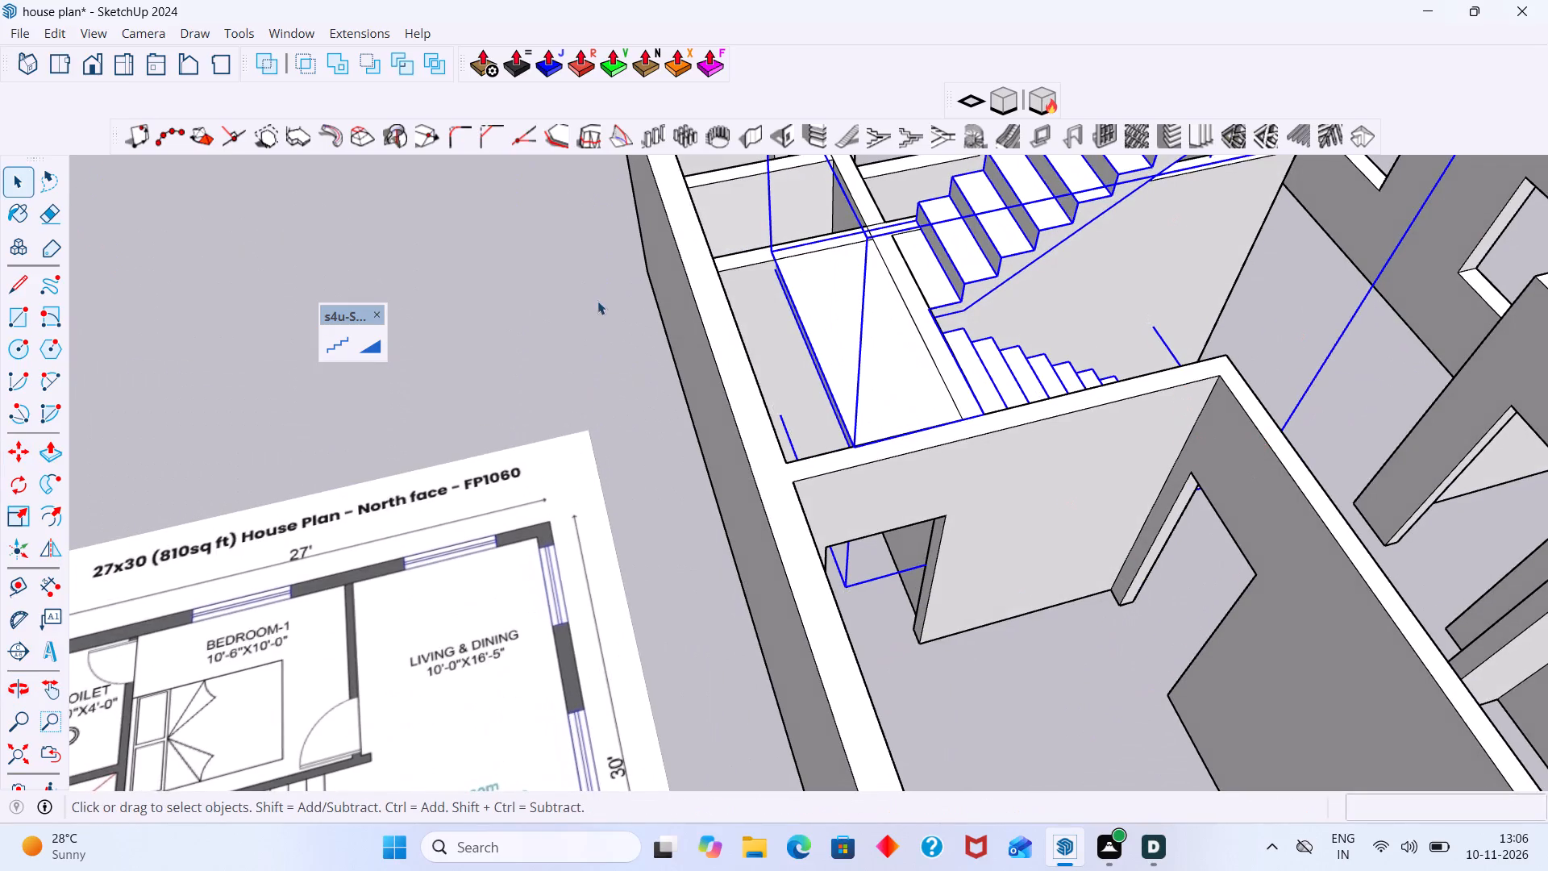
# Scale the staircase along the red axis to about 0.95 so its width fits between the stair area's walls.
pyautogui.scroll(-7, 707, 319)
pyautogui.scroll(4, 809, 290)
pyautogui.moveTo(783, 294); pyautogui.dragTo(1397, 352, button='middle')
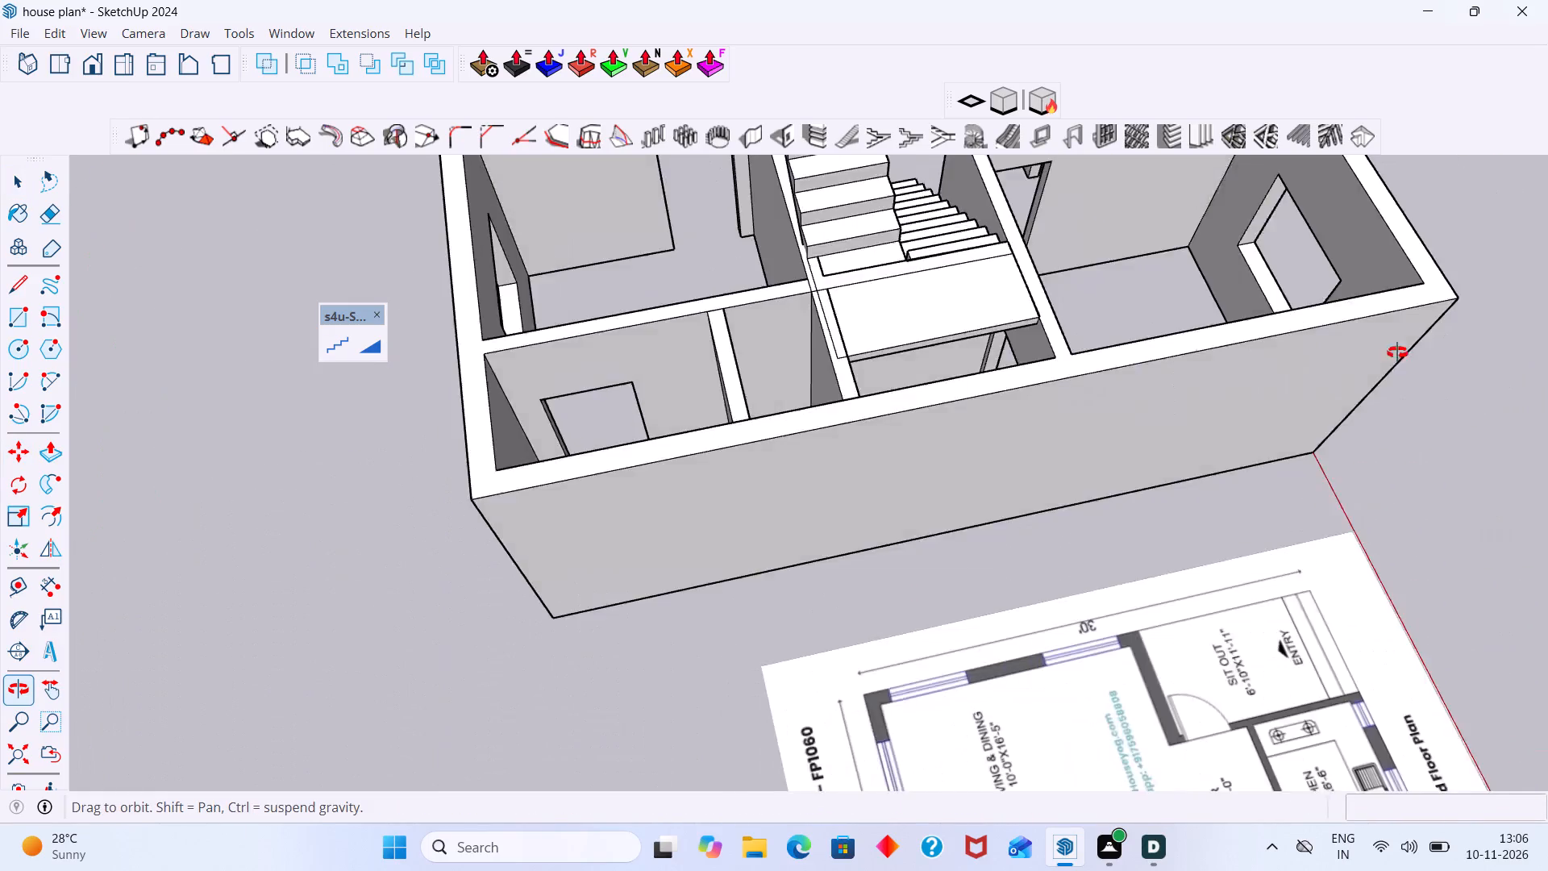
pyautogui.moveTo(1397, 352); pyautogui.dragTo(1384, 350, button='middle')
pyautogui.scroll(11, 749, 223)
pyautogui.click(818, 250)
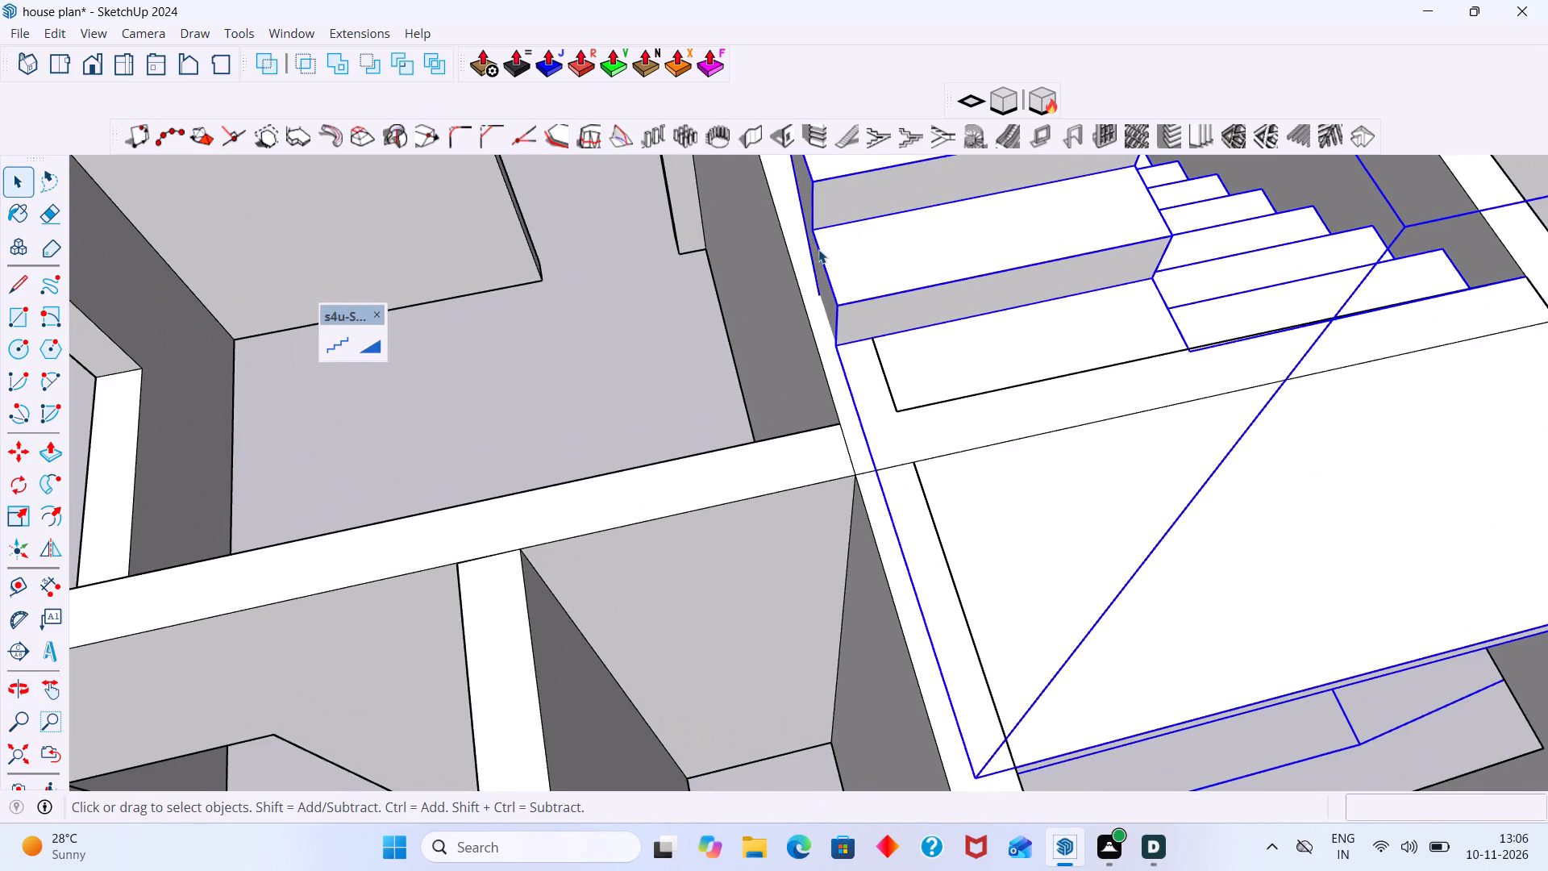
pyautogui.press('s')
pyautogui.scroll(-2, 858, 367)
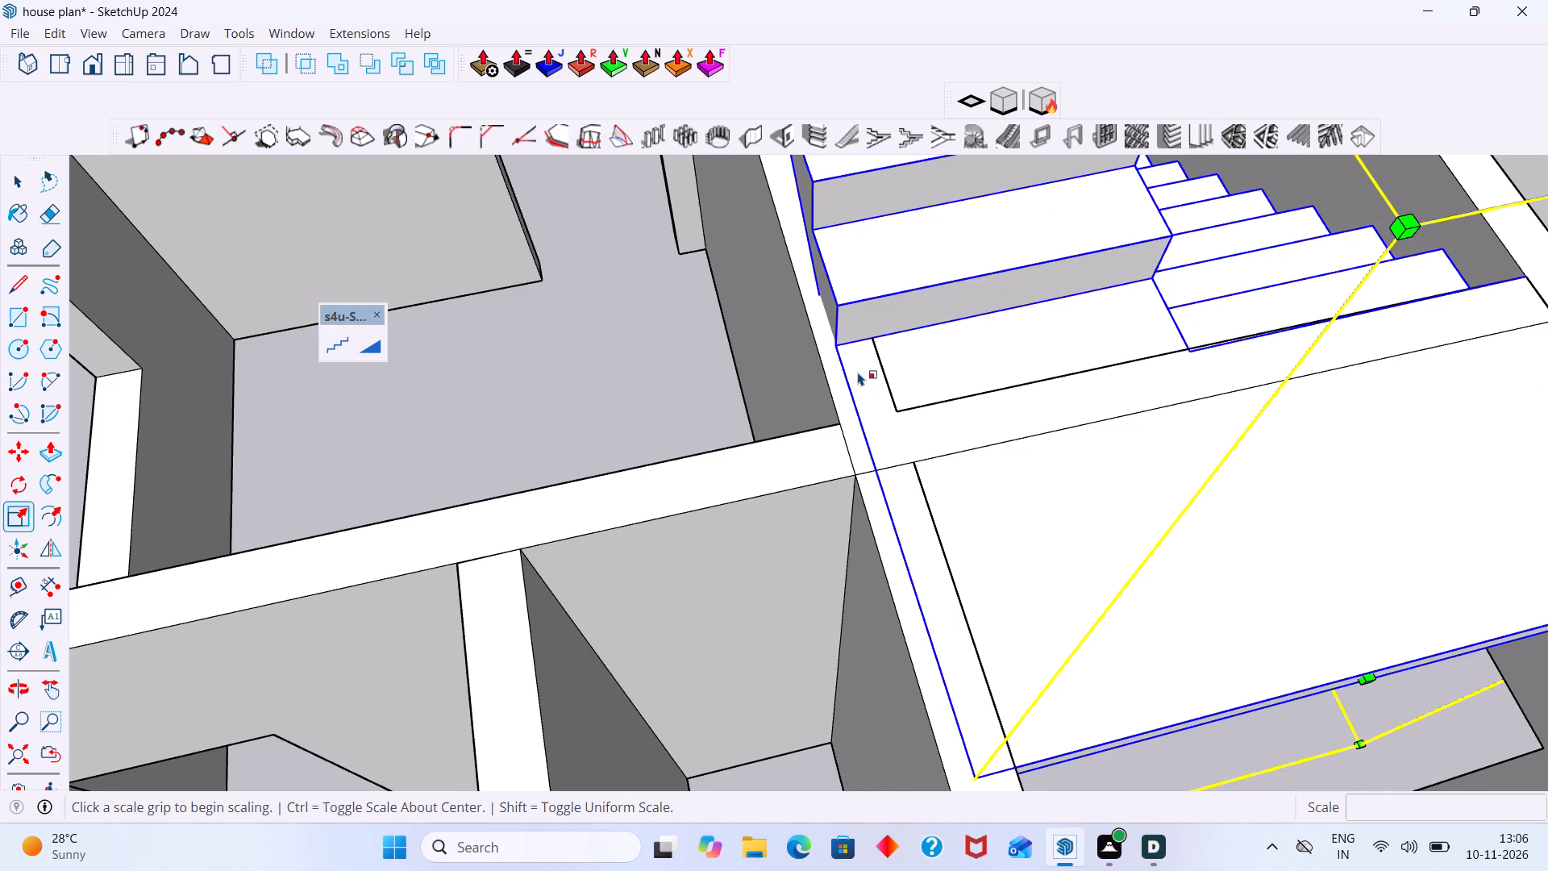
pyautogui.scroll(-14, 858, 372)
pyautogui.moveTo(871, 344); pyautogui.dragTo(933, 324, button='middle')
pyautogui.scroll(5, 828, 306)
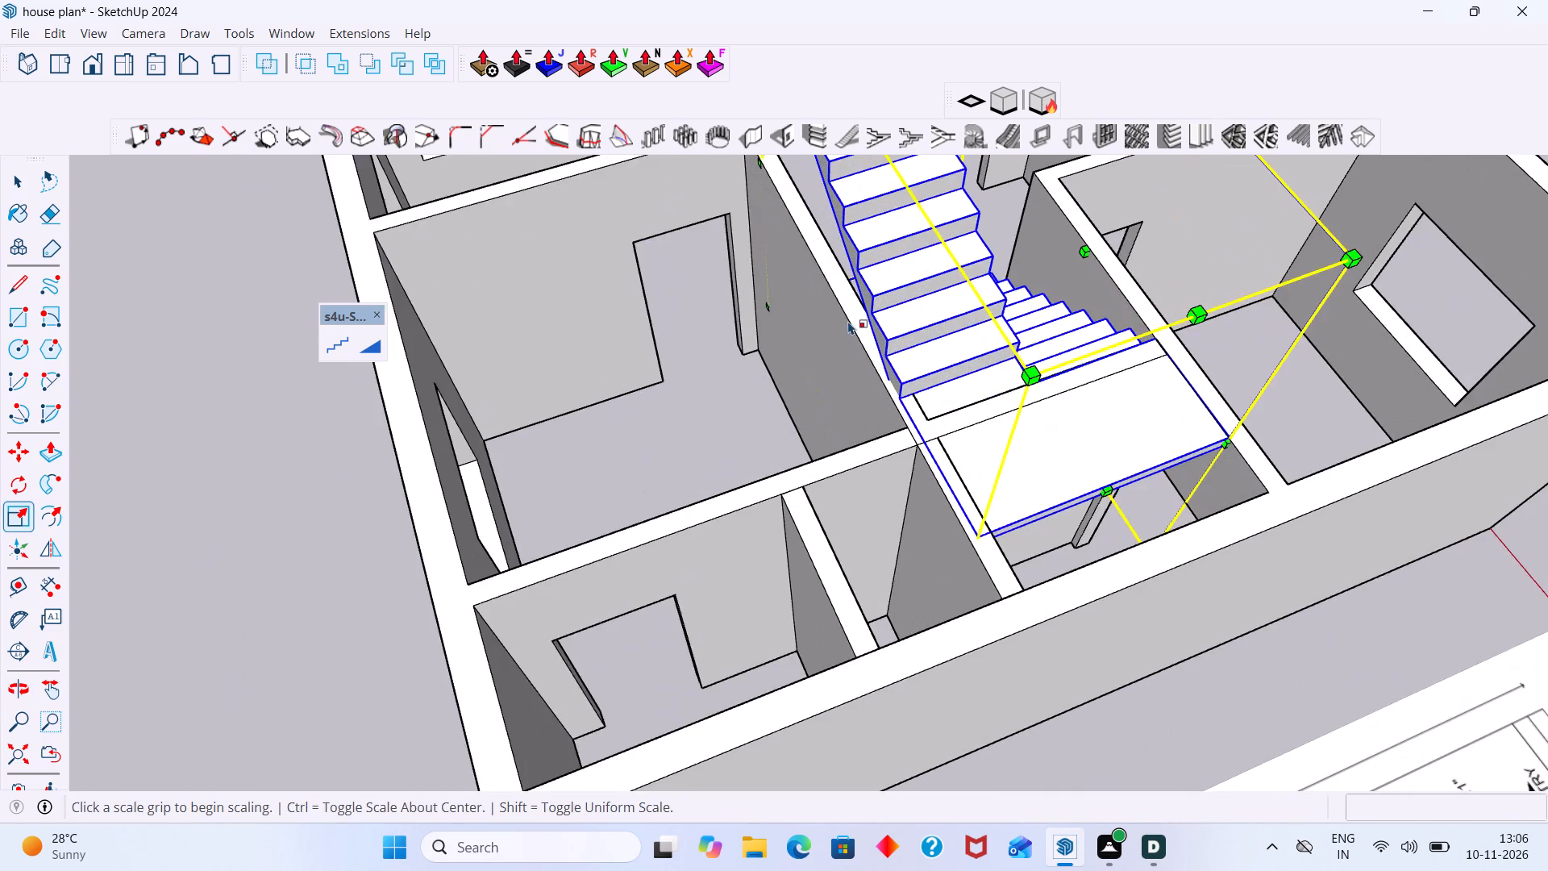
pyautogui.scroll(-6, 848, 321)
pyautogui.click(850, 323)
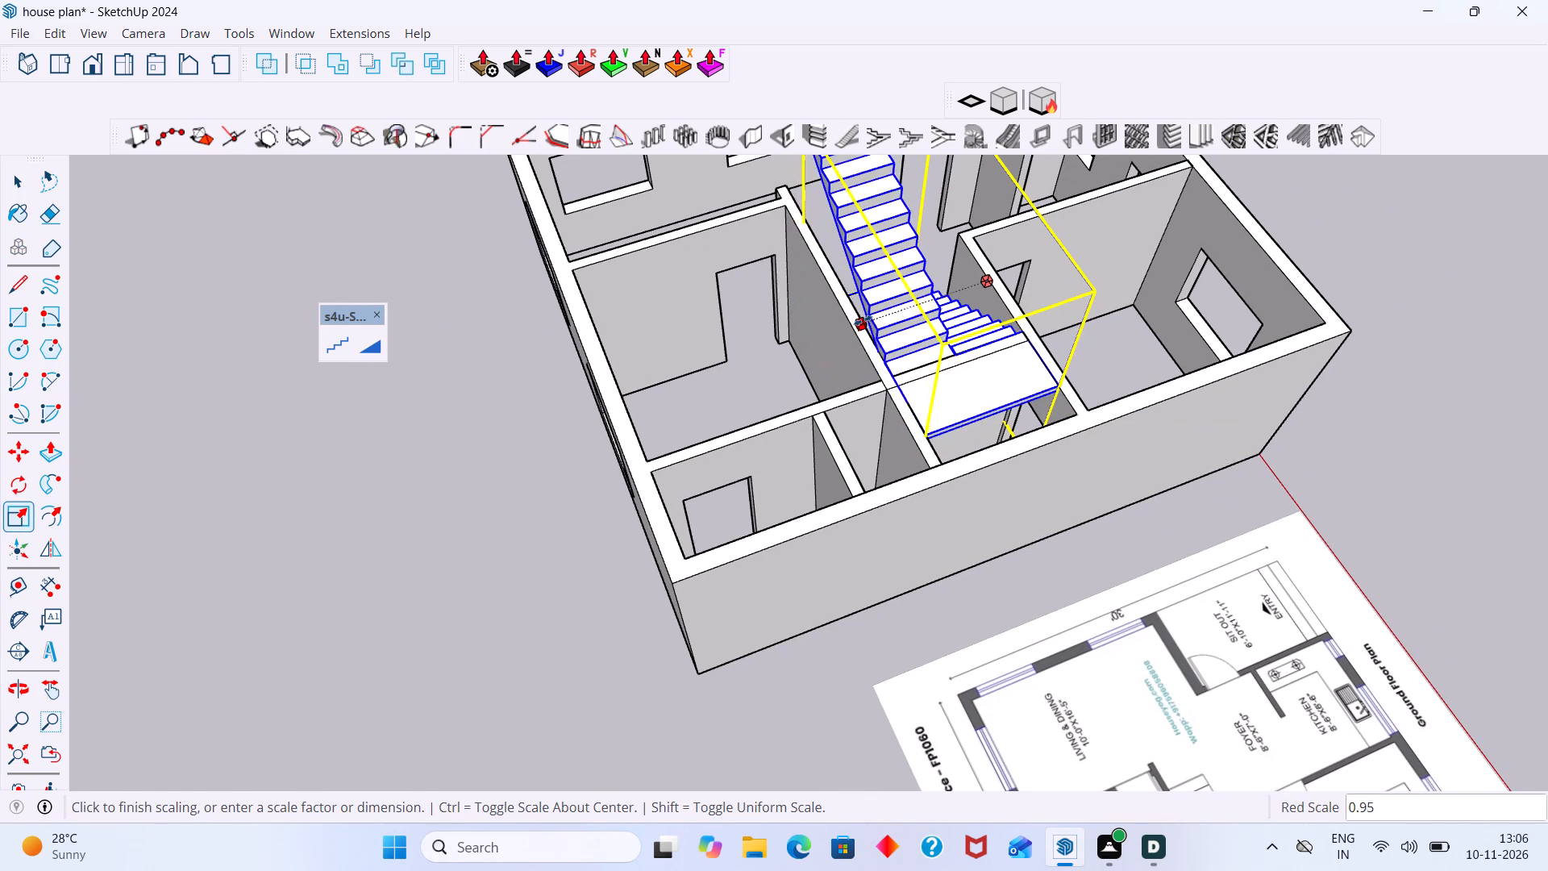
pyautogui.click(901, 380)
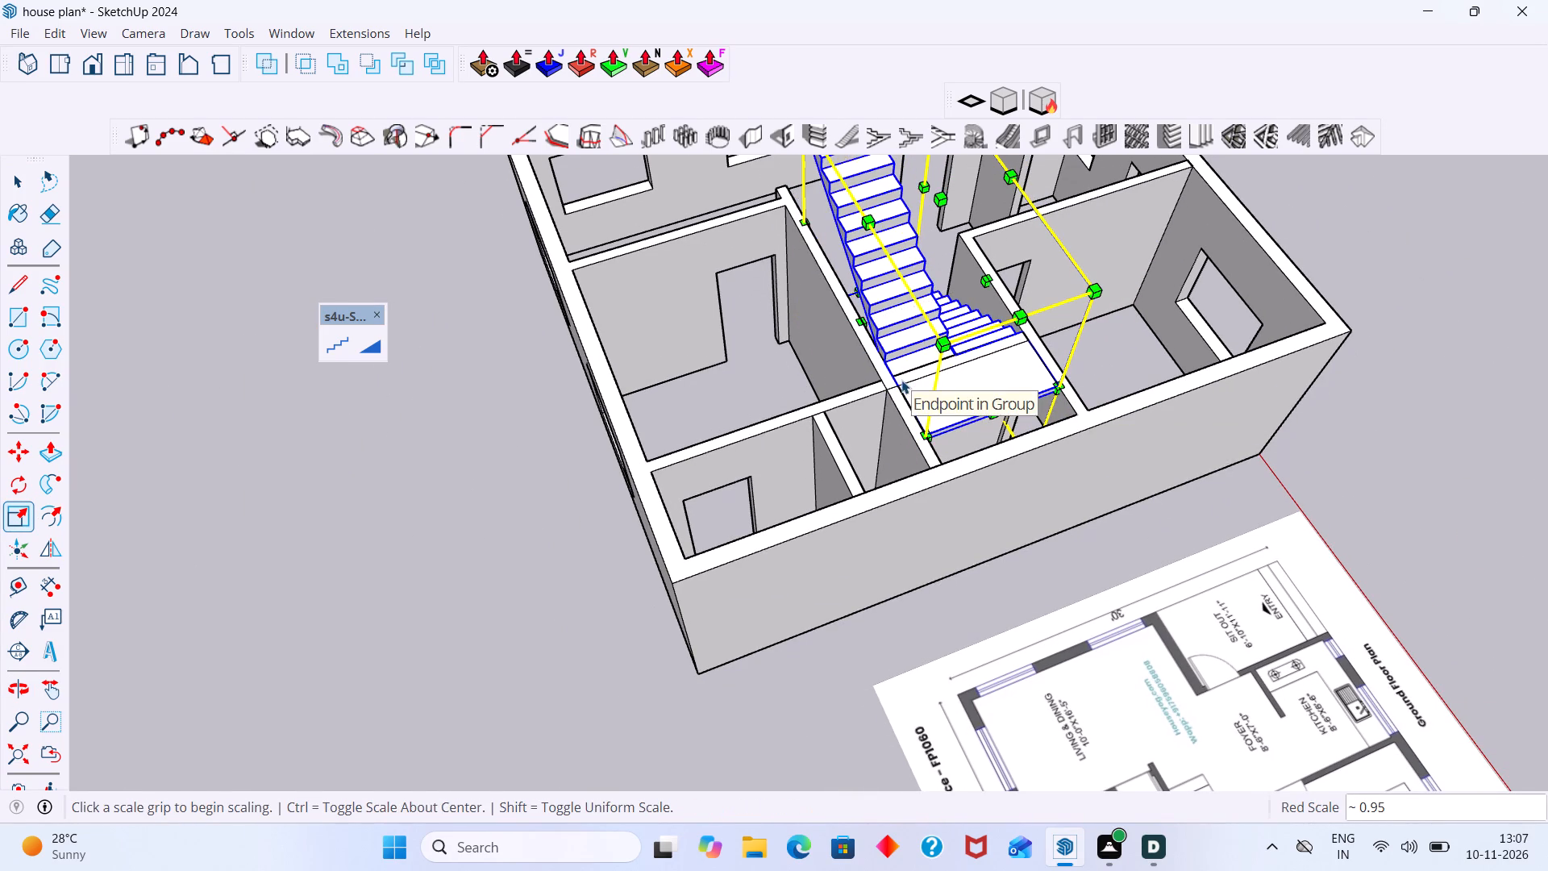
pyautogui.press('space')
pyautogui.scroll(-5, 947, 365)
pyautogui.click(1262, 262)
# Scale the staircase's height along the blue axis to about 0.51, bringing its top level with the house walls.
pyautogui.scroll(7, 919, 318)
pyautogui.scroll(-2, 931, 322)
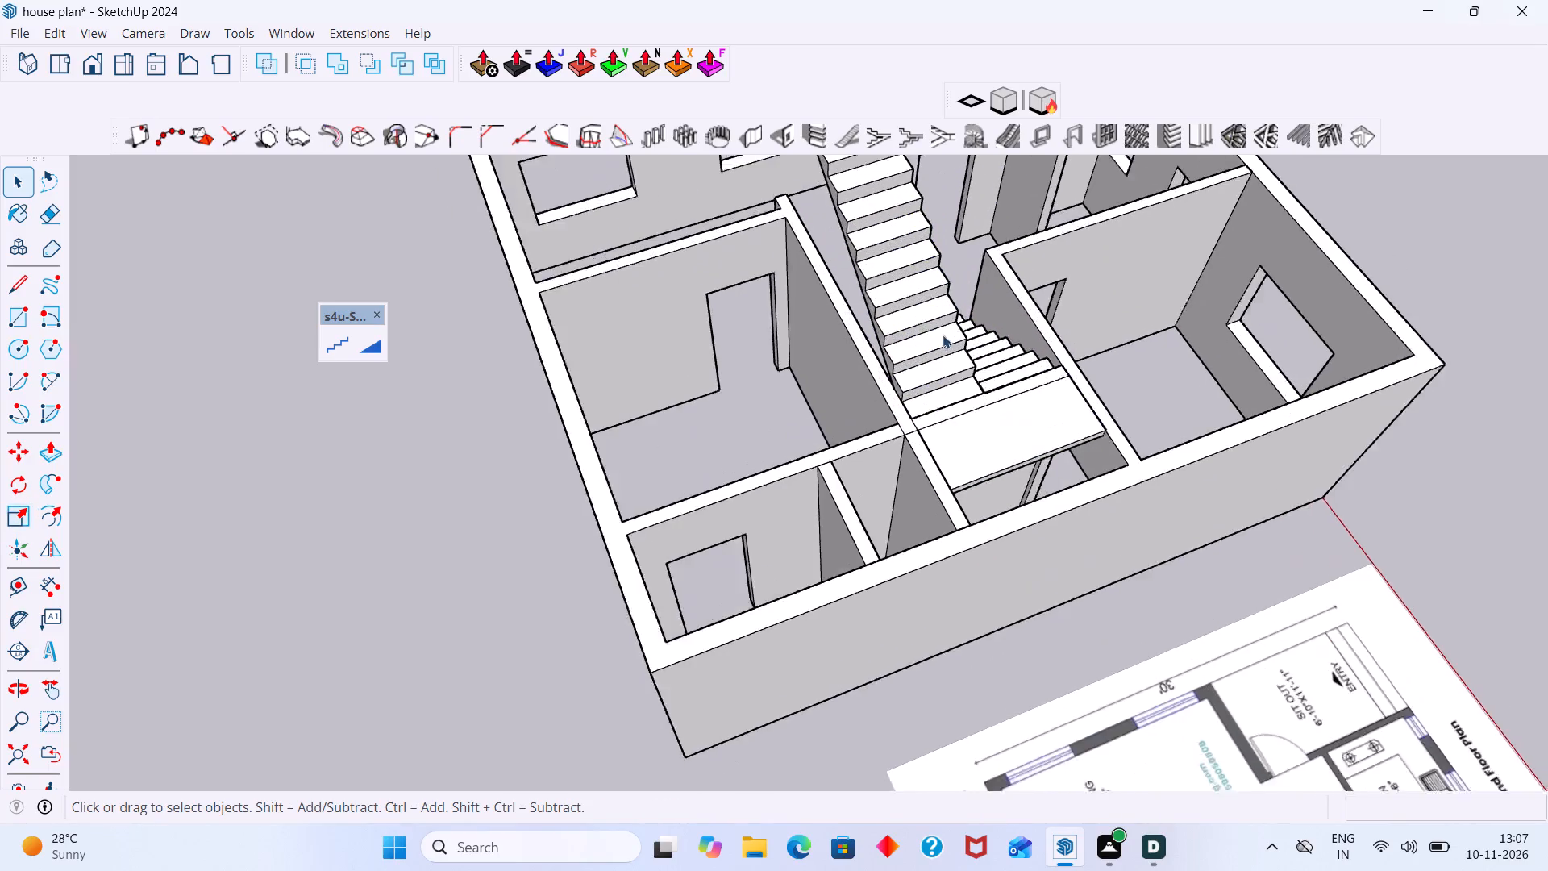
pyautogui.scroll(-3, 943, 335)
pyautogui.moveTo(1019, 364); pyautogui.dragTo(1183, 429, button='middle')
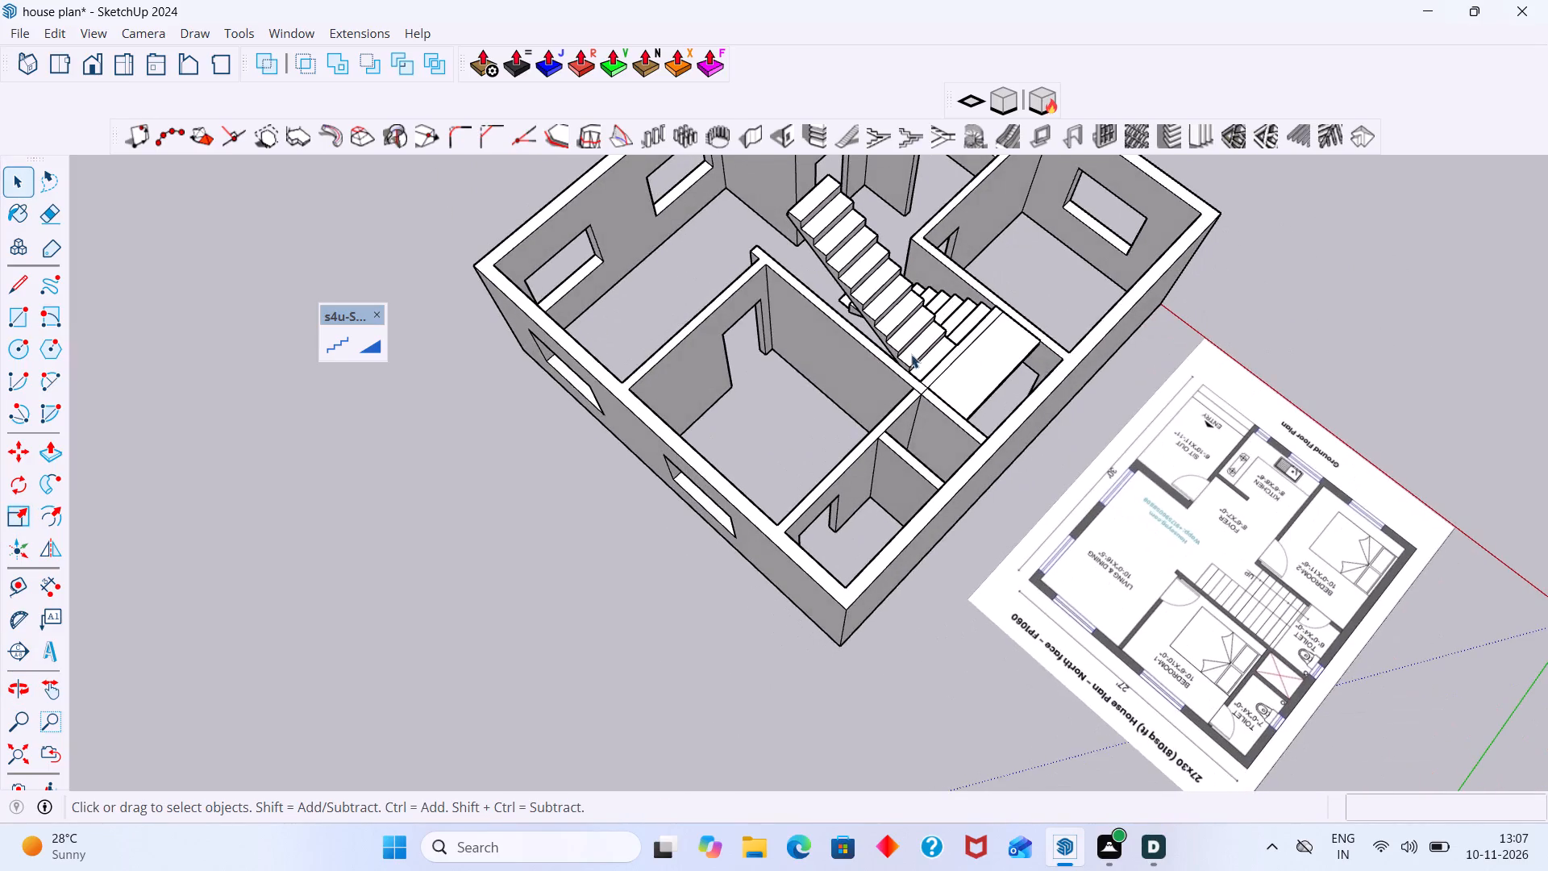
pyautogui.scroll(6, 910, 338)
pyautogui.scroll(-13, 947, 317)
pyautogui.scroll(2, 911, 269)
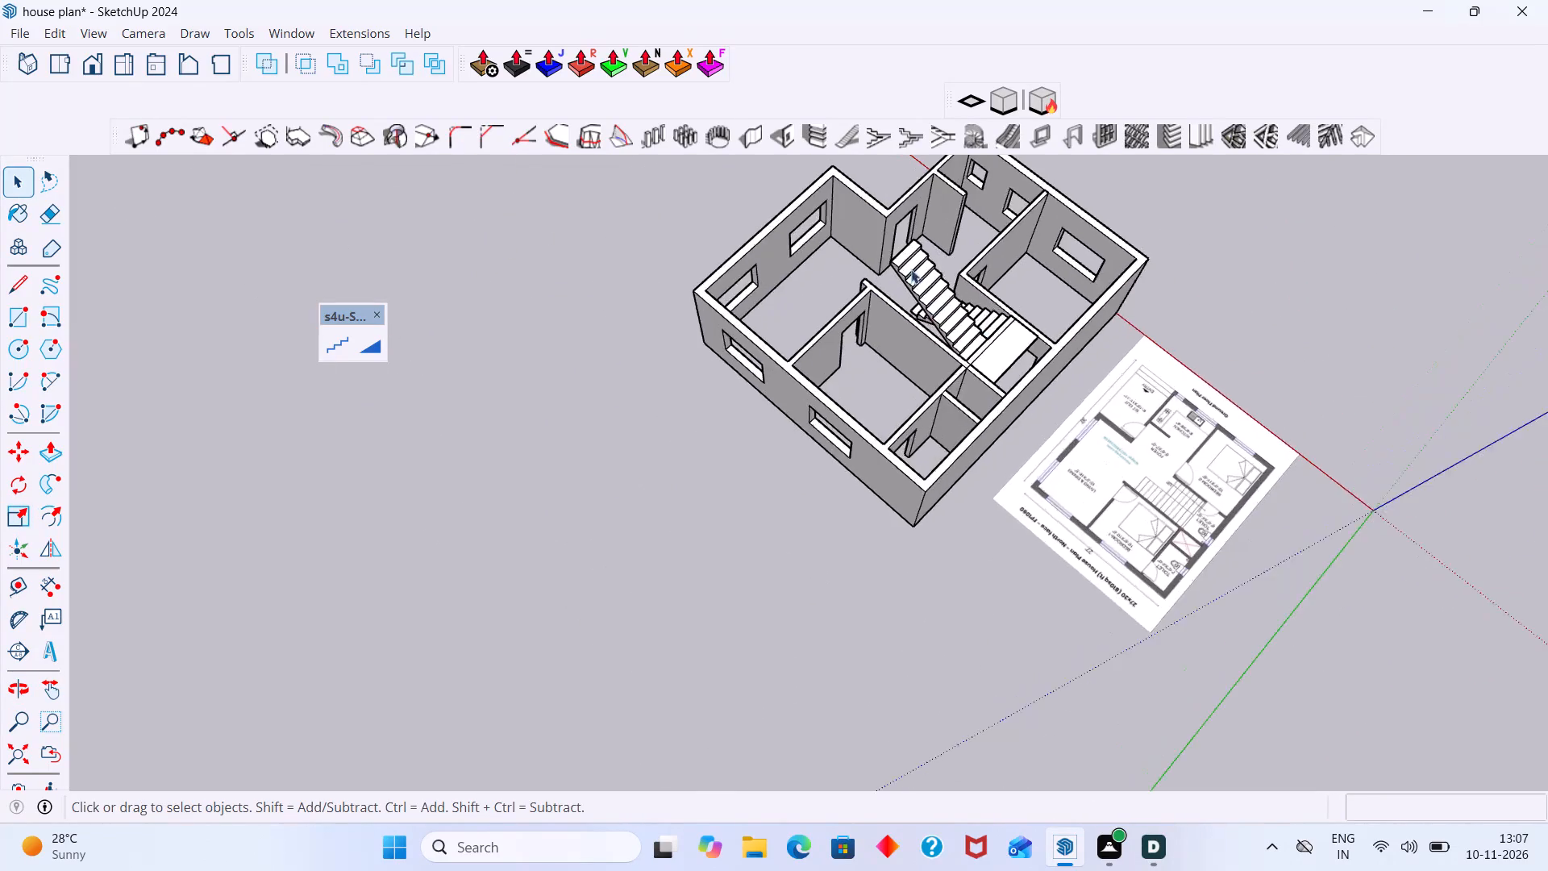
pyautogui.scroll(11, 911, 269)
pyautogui.scroll(-9, 926, 287)
pyautogui.moveTo(962, 318); pyautogui.dragTo(994, 270, button='middle')
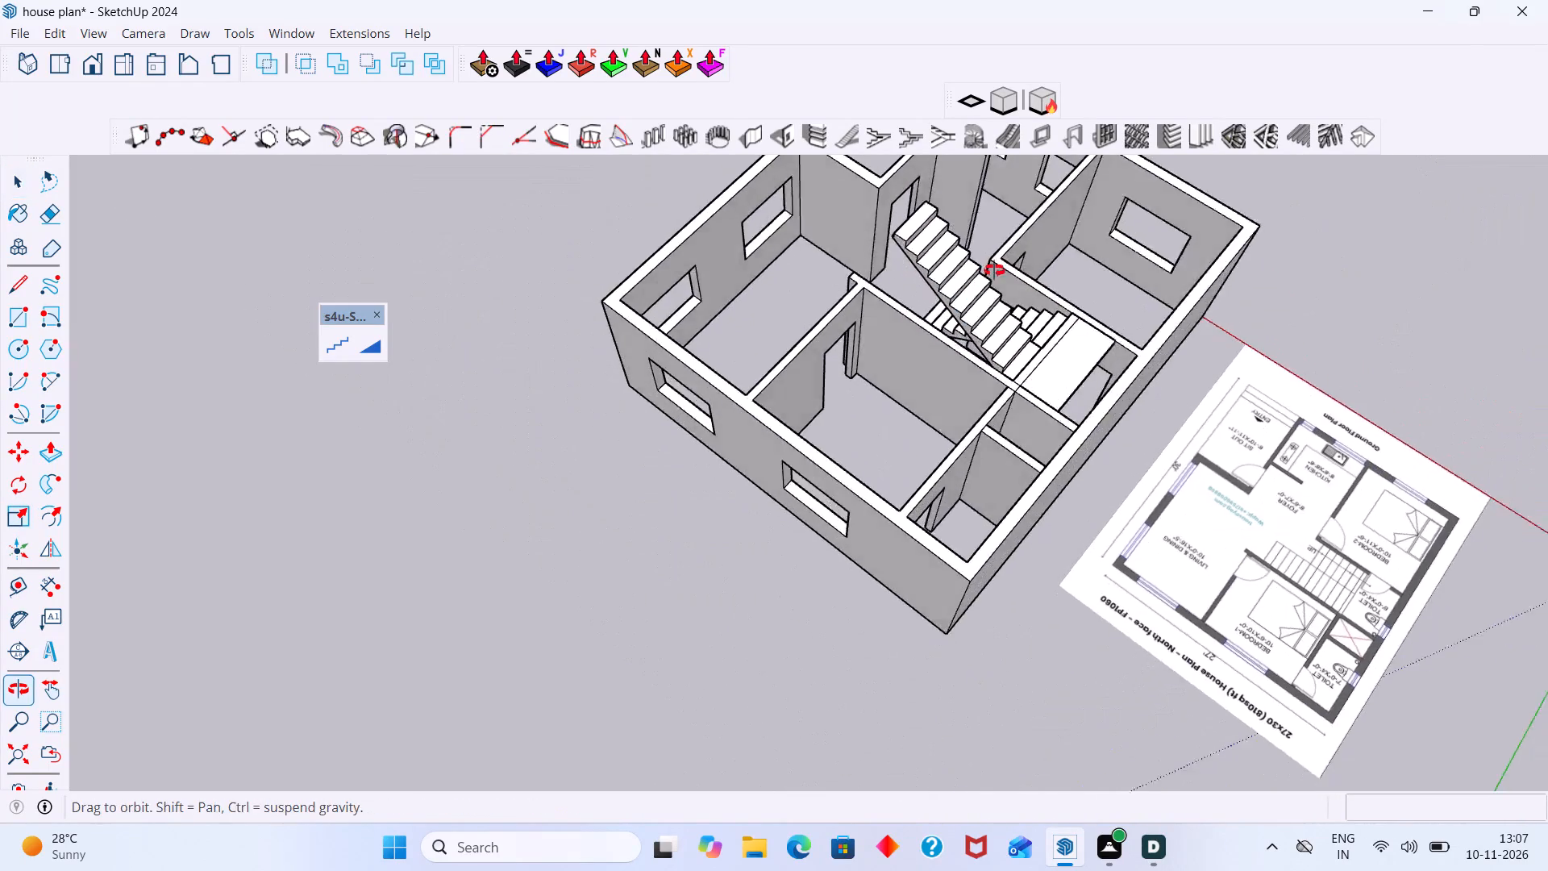
pyautogui.moveTo(994, 270); pyautogui.dragTo(938, 188, button='middle')
pyautogui.scroll(1, 943, 185)
pyautogui.scroll(6, 945, 255)
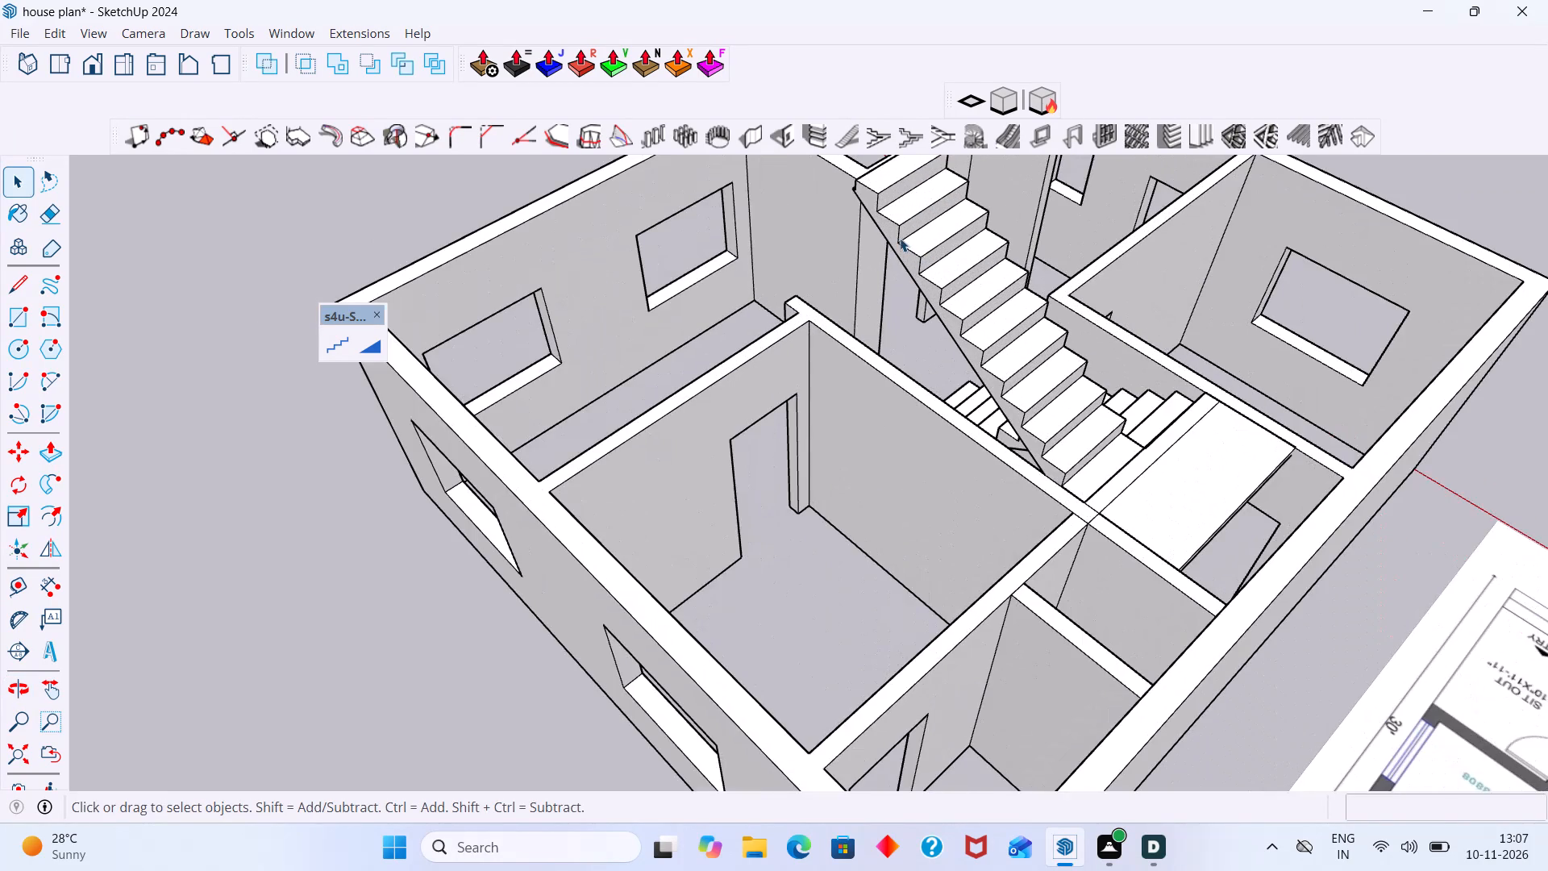
pyautogui.click(900, 238)
pyautogui.scroll(-8, 900, 238)
pyautogui.scroll(-2, 1010, 235)
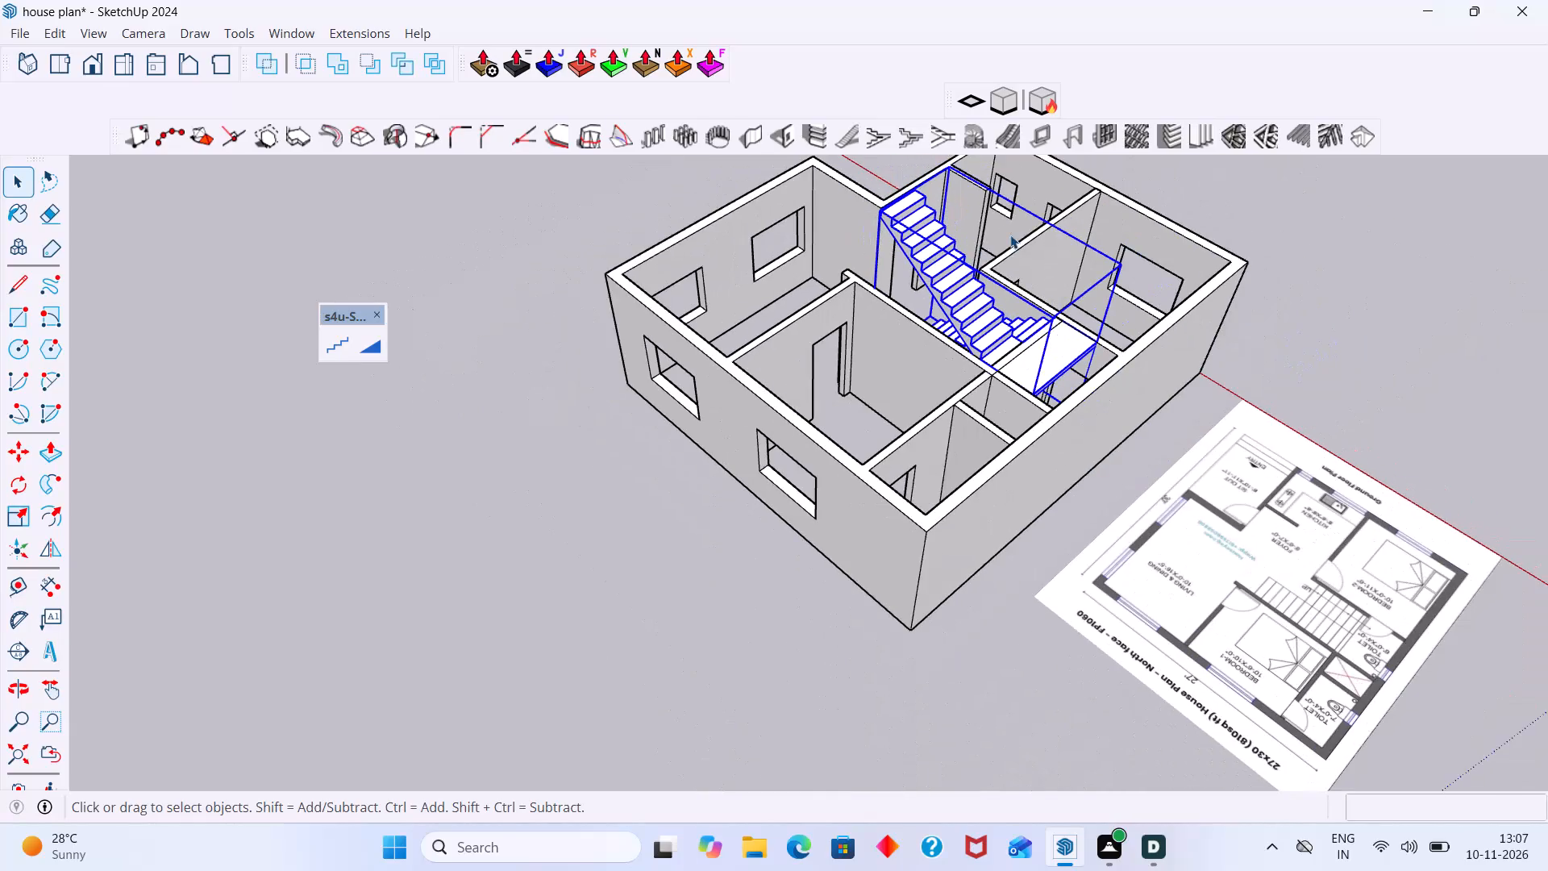
pyautogui.scroll(-1, 1010, 235)
pyautogui.press('s')
pyautogui.click(1001, 231)
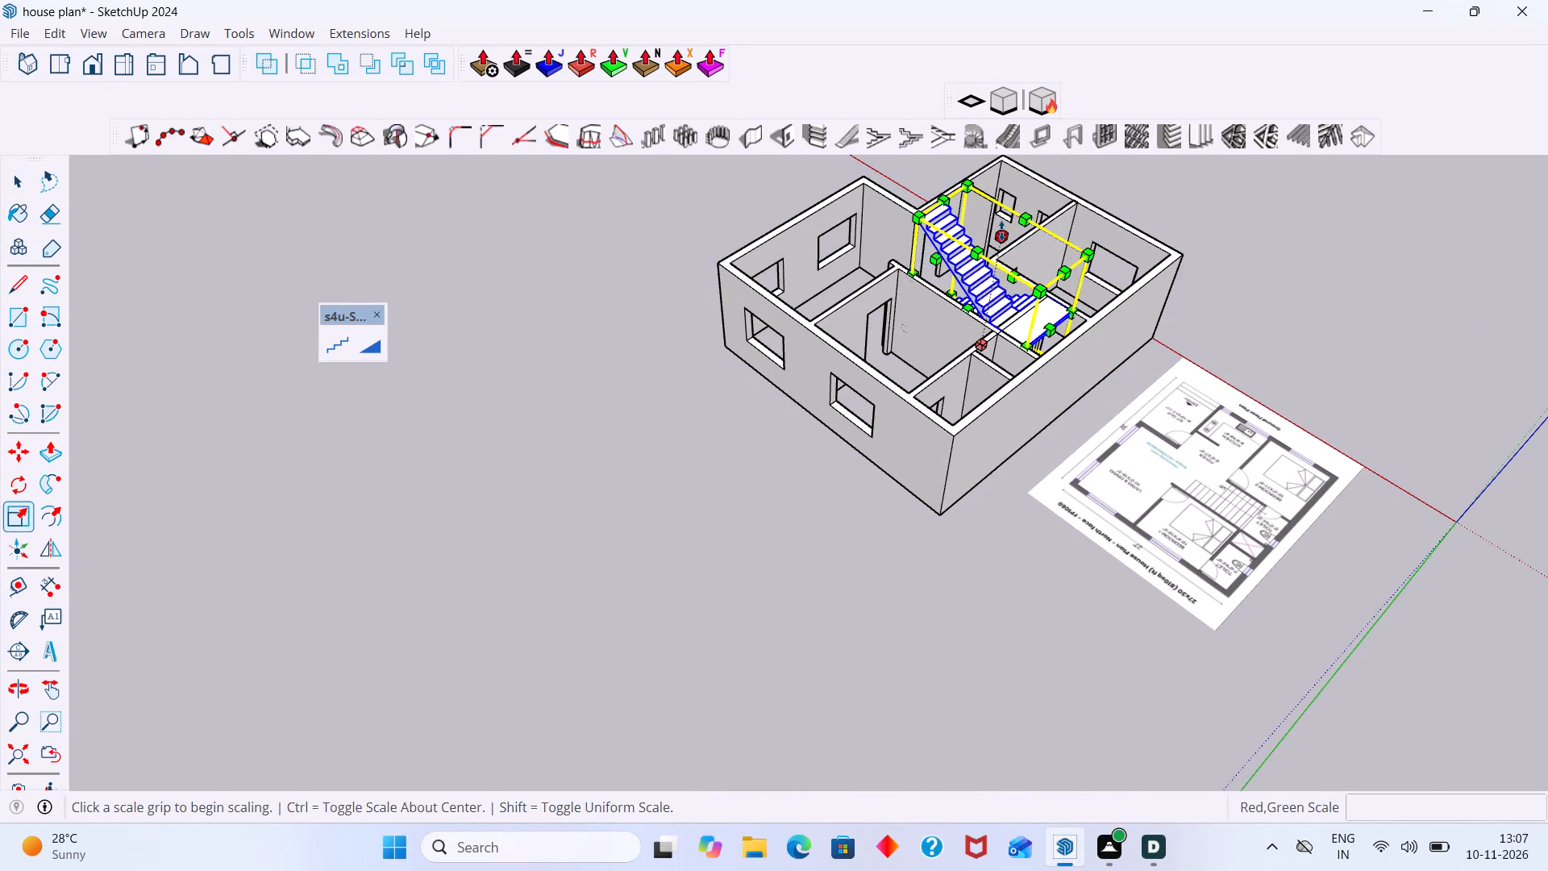
pyautogui.scroll(9, 897, 262)
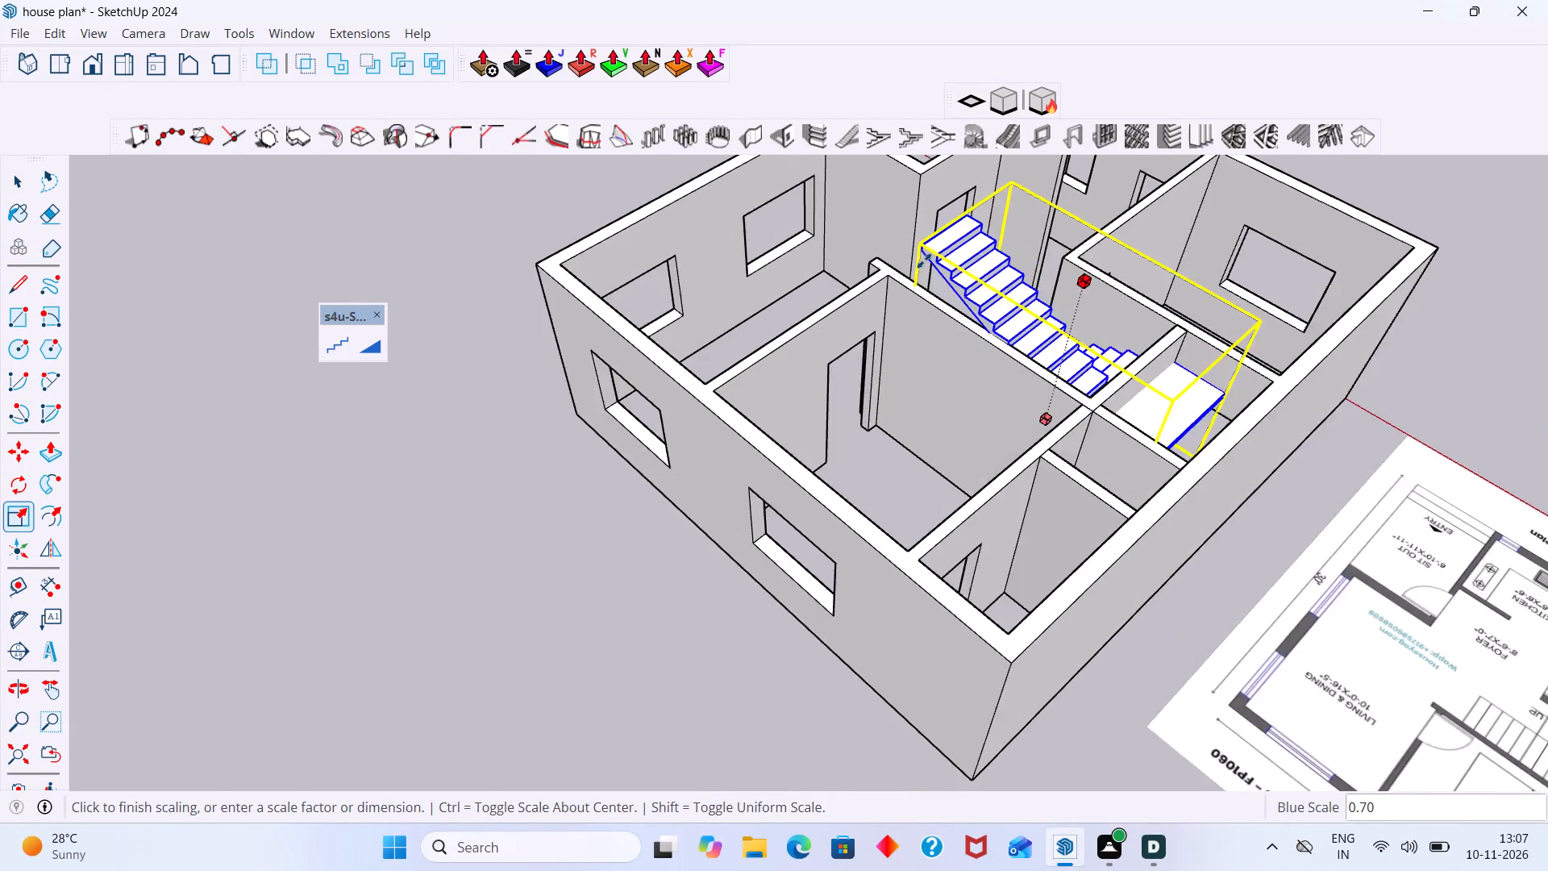
pyautogui.scroll(3, 924, 260)
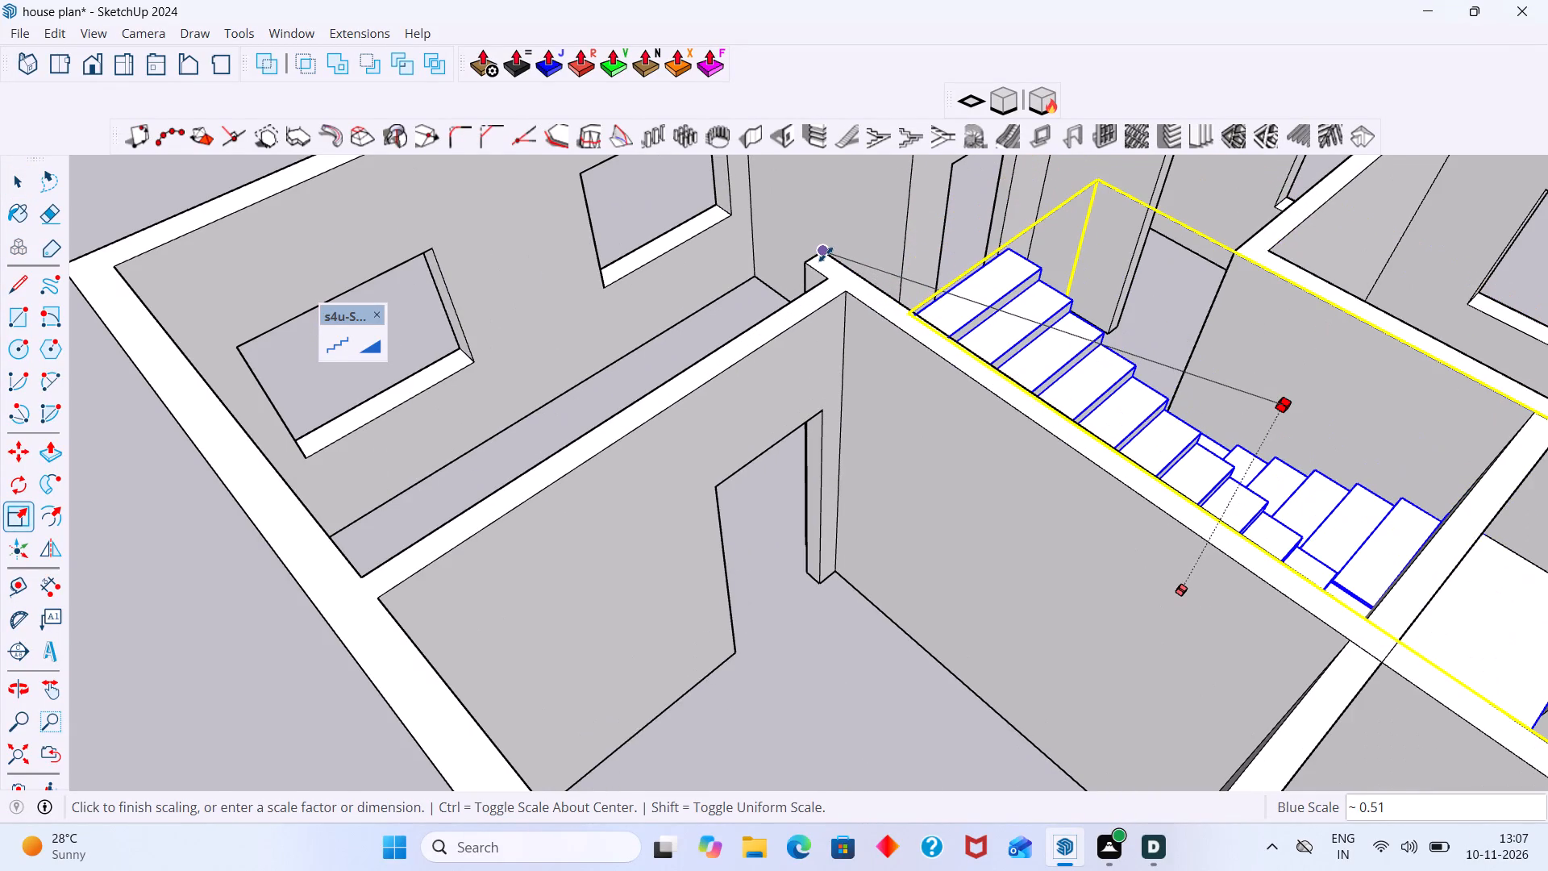
pyautogui.click(825, 252)
pyautogui.press('space')
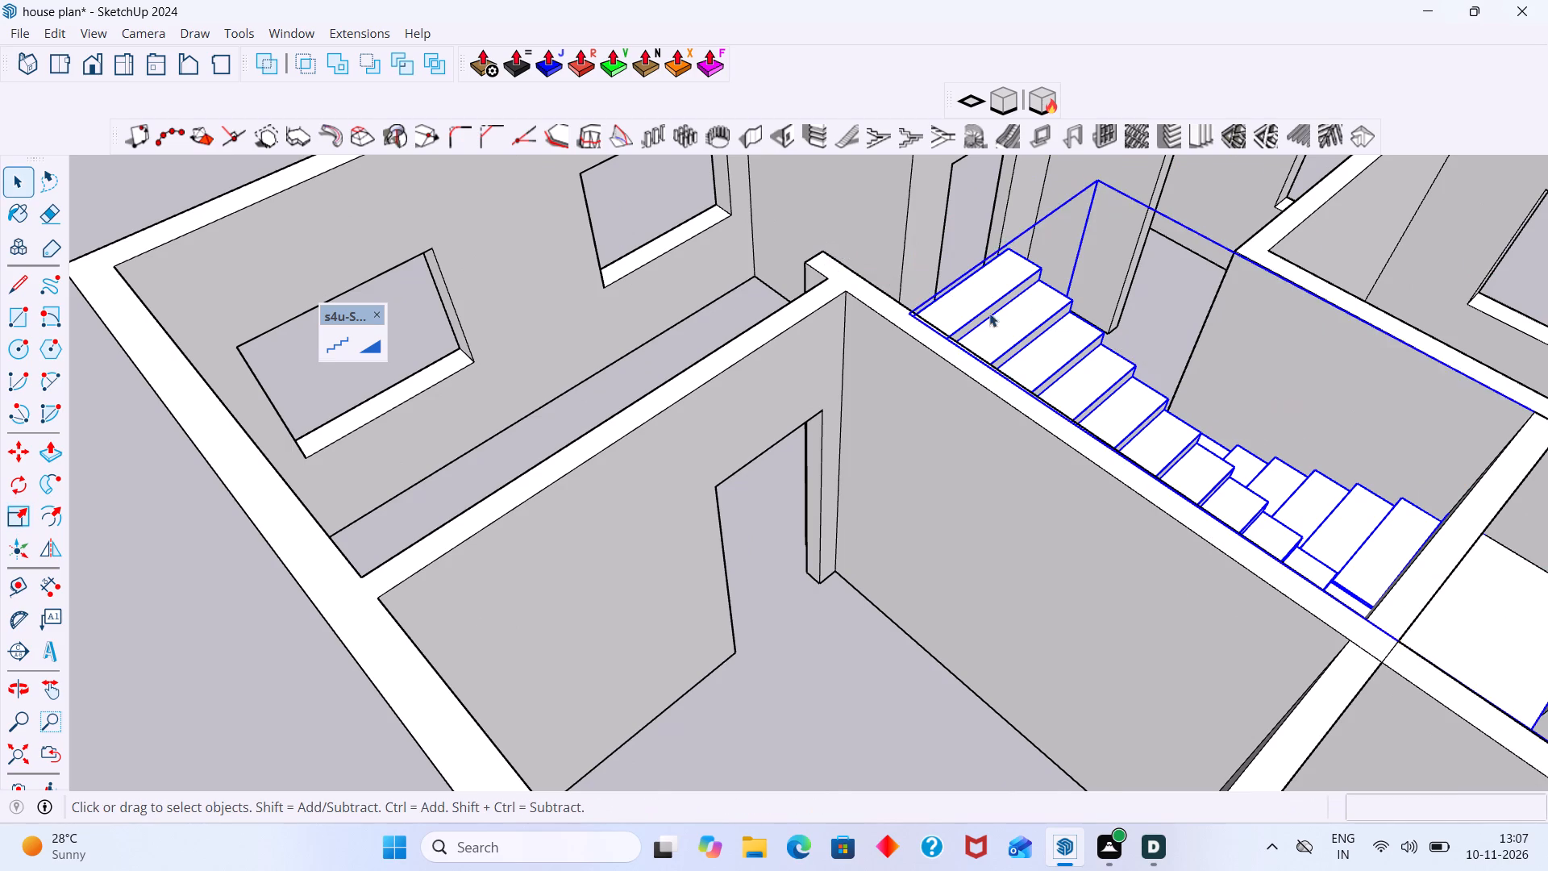
# Examine from several angles how the rescaled flights and landing sit against the surrounding walls.
pyautogui.scroll(-5, 1028, 310)
pyautogui.moveTo(1079, 344); pyautogui.dragTo(840, 358, button='middle')
pyautogui.scroll(9, 926, 409)
pyautogui.moveTo(985, 402); pyautogui.dragTo(956, 348, button='middle')
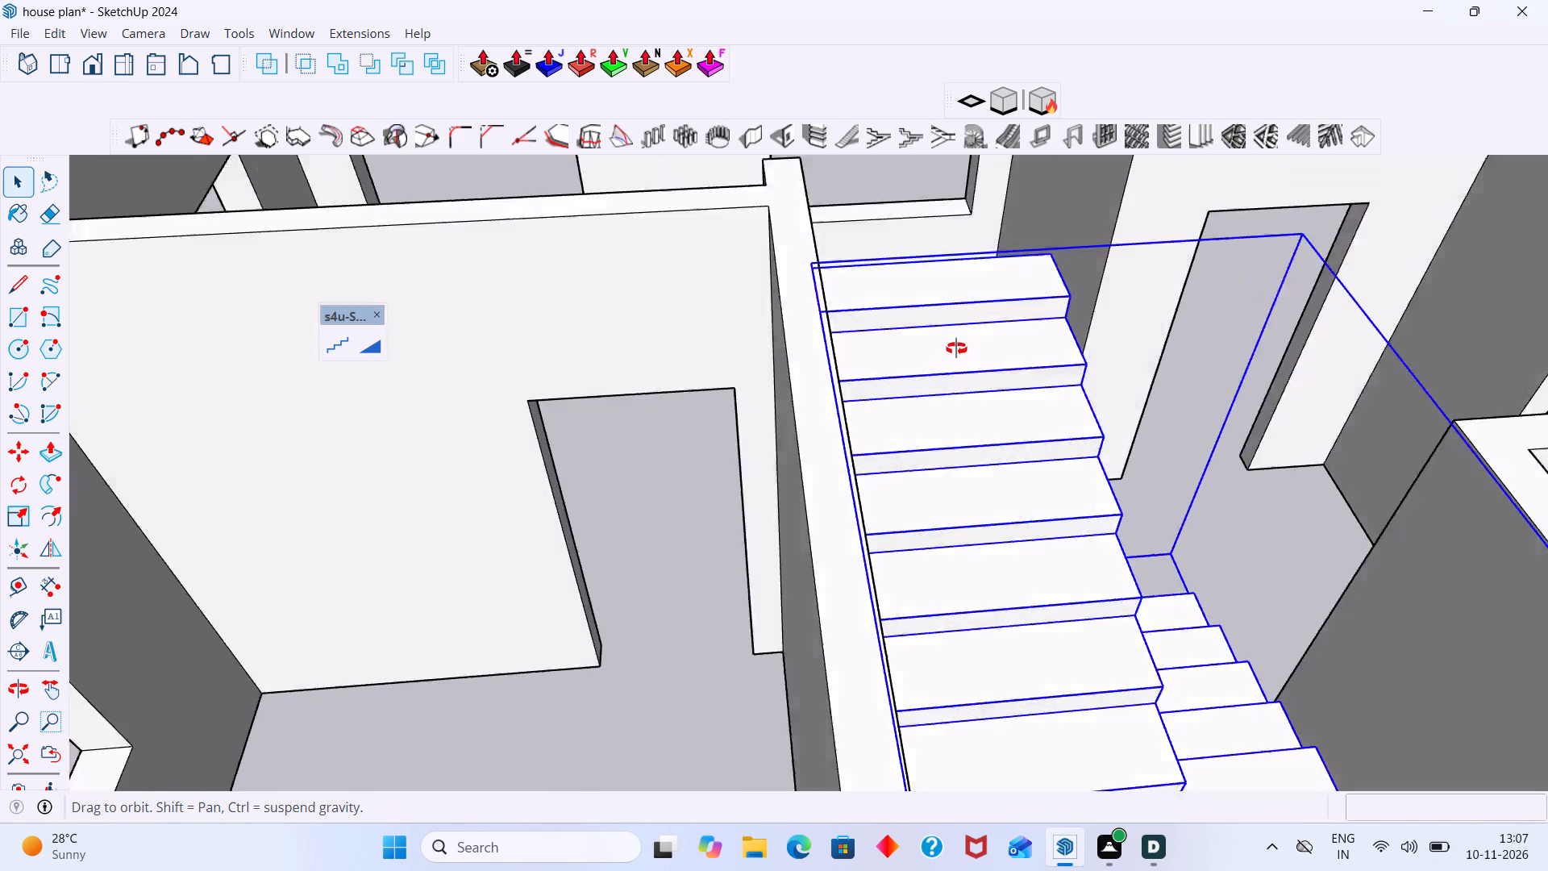
pyautogui.moveTo(956, 348); pyautogui.dragTo(743, 268, button='middle')
pyautogui.scroll(2, 747, 395)
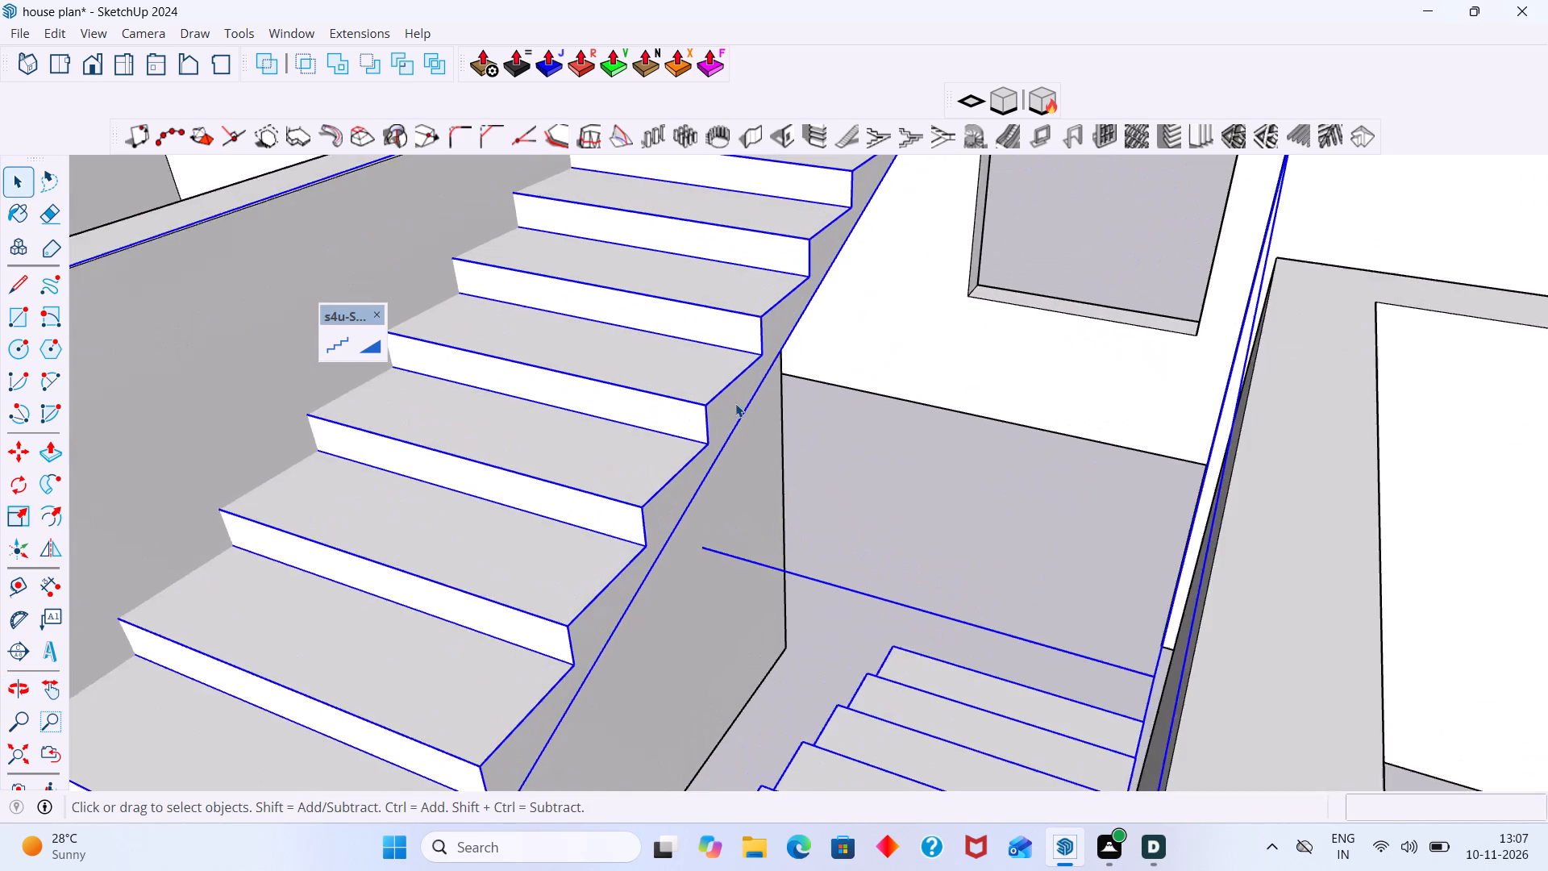
pyautogui.scroll(3, 735, 403)
pyautogui.scroll(-12, 725, 394)
pyautogui.scroll(2, 705, 373)
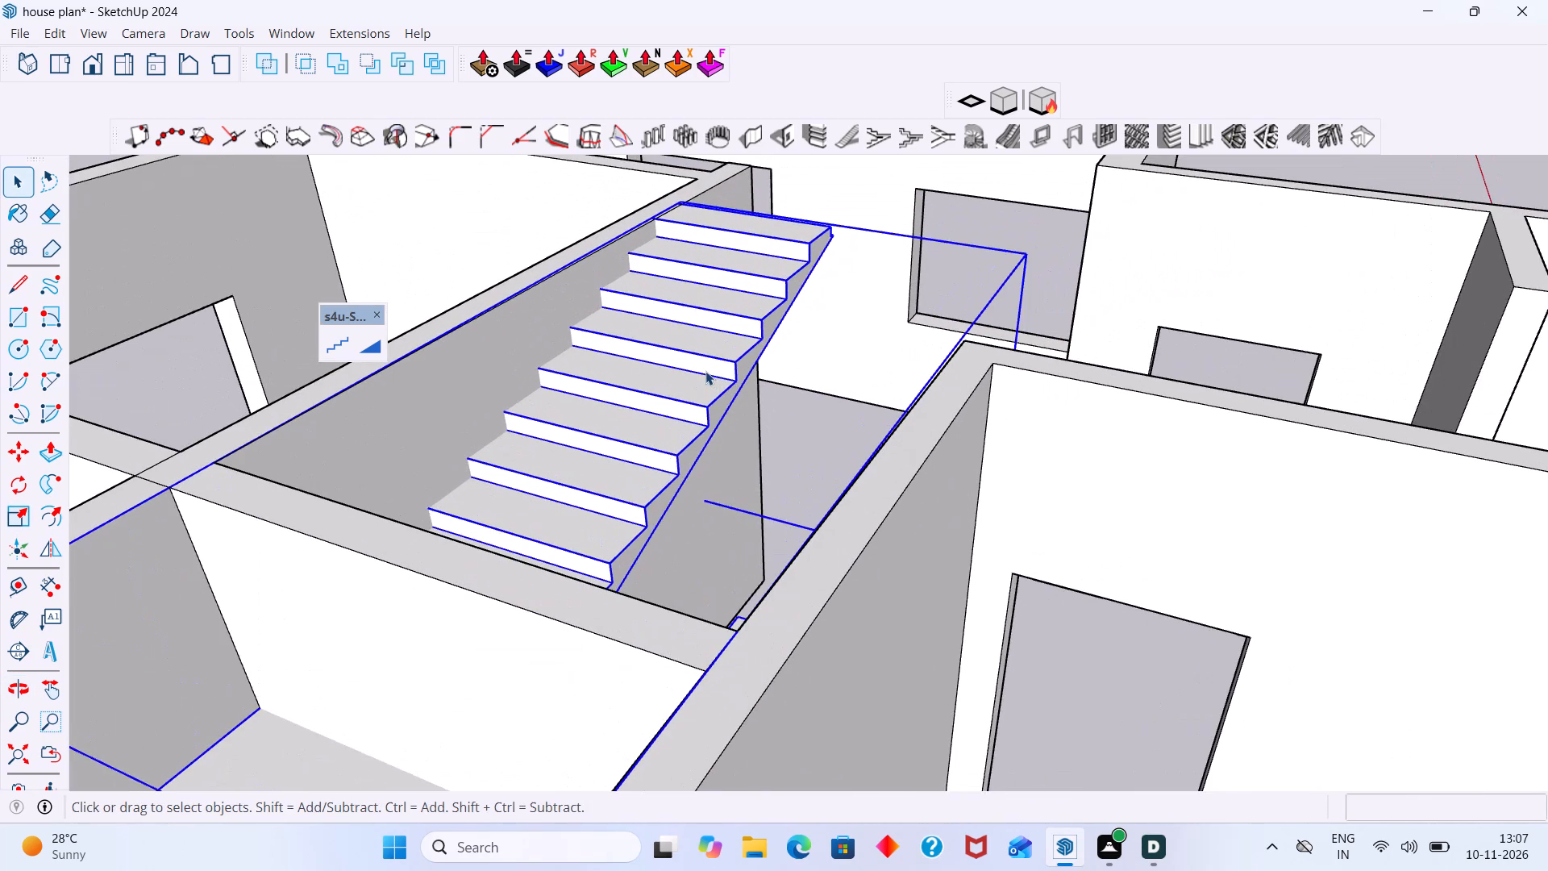
pyautogui.scroll(6, 598, 528)
pyautogui.moveTo(655, 531); pyautogui.dragTo(569, 520, button='middle')
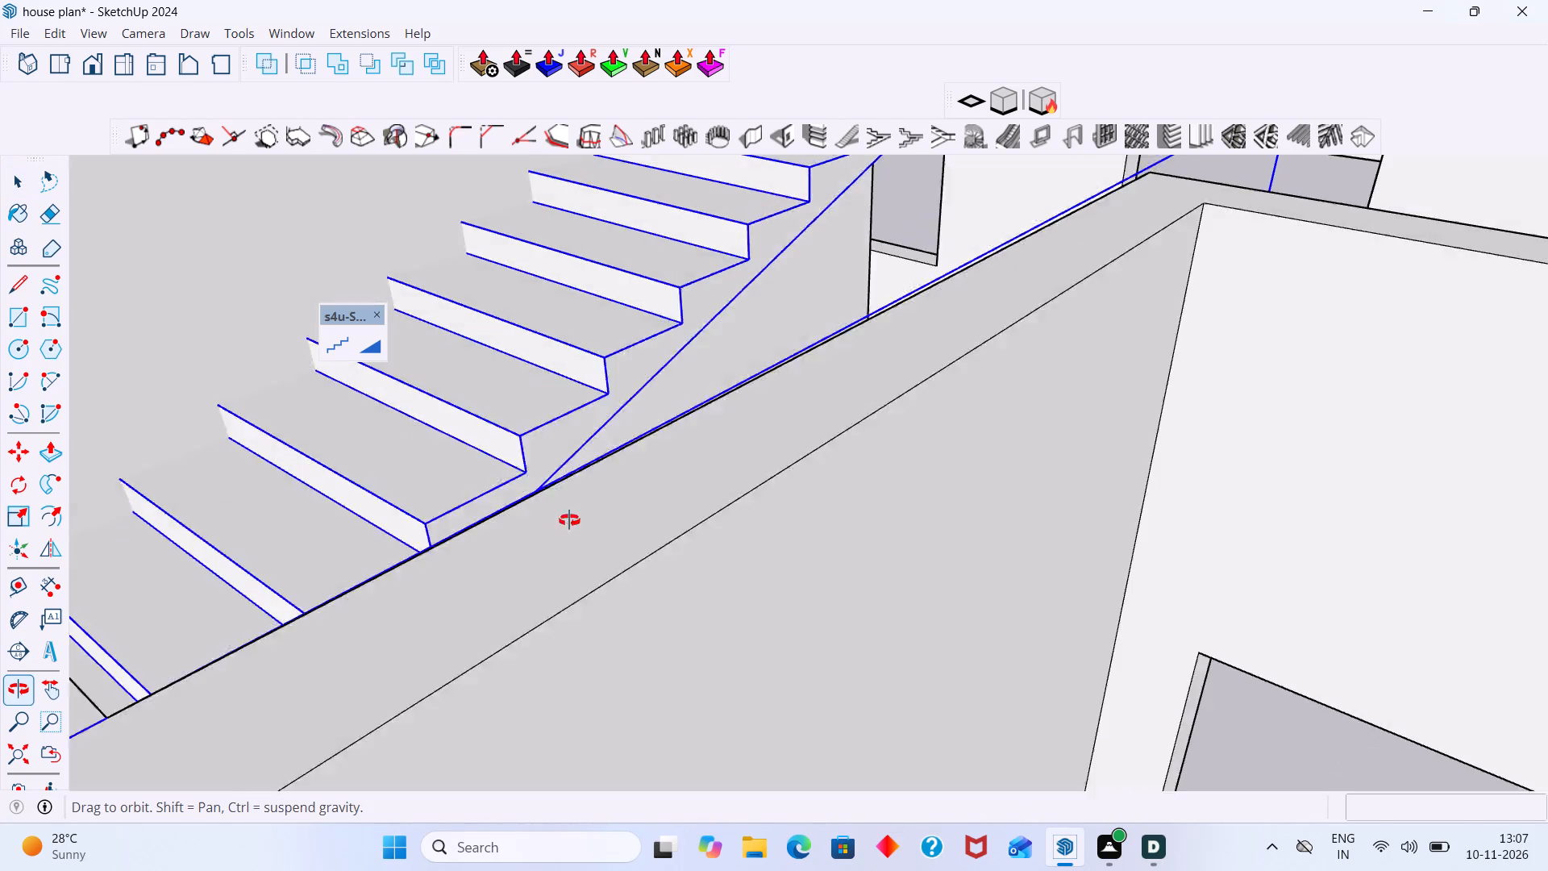
pyautogui.moveTo(569, 520); pyautogui.dragTo(564, 544, button='middle')
pyautogui.scroll(6, 555, 523)
pyautogui.scroll(-14, 597, 482)
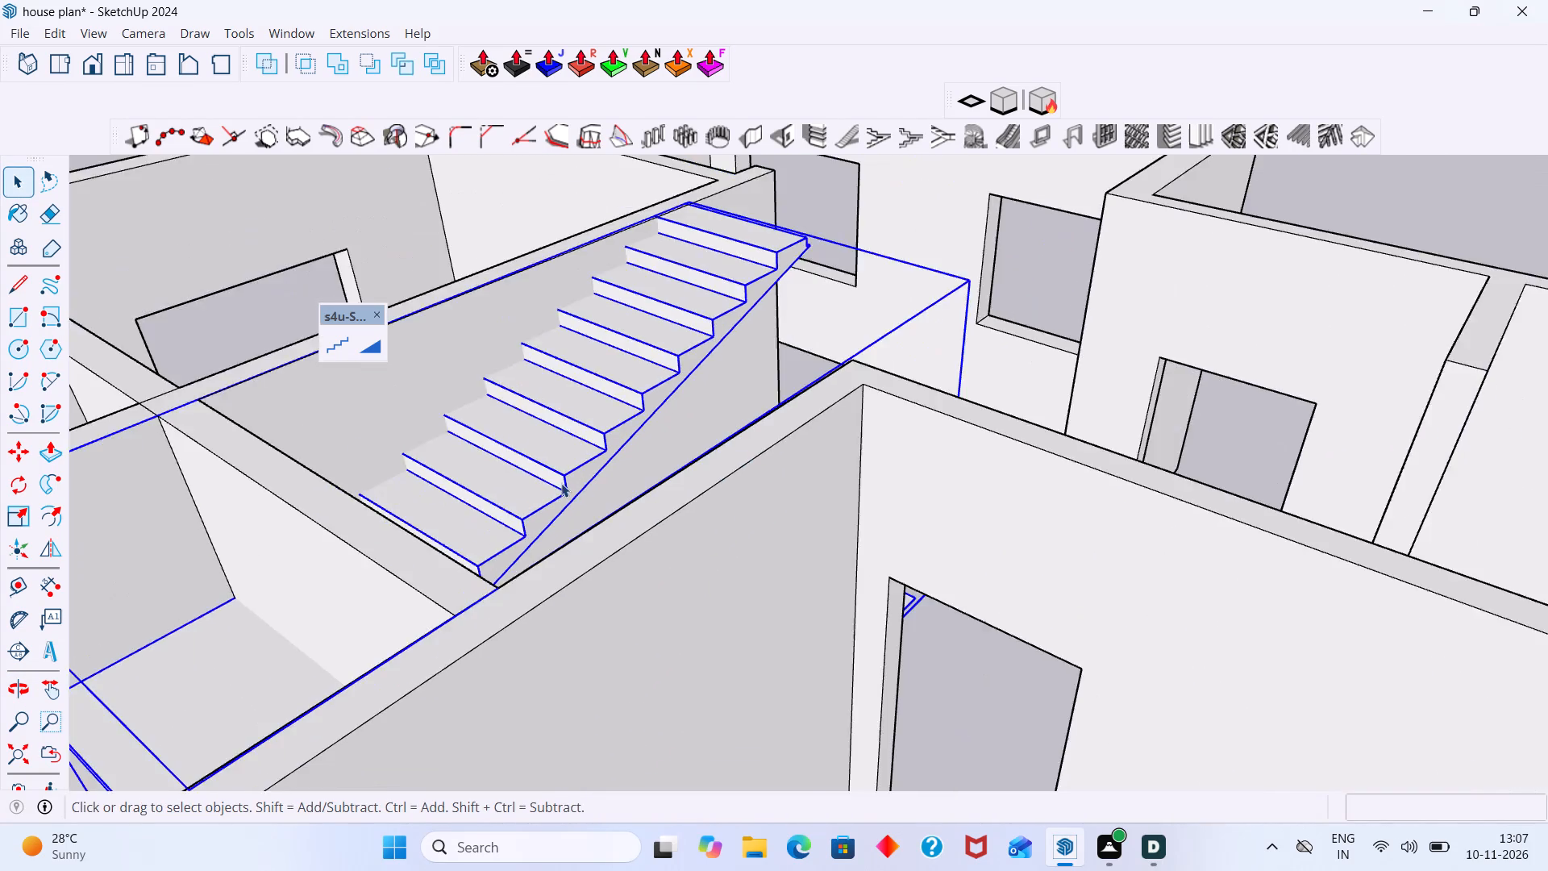
pyautogui.scroll(-6, 561, 483)
pyautogui.moveTo(568, 480); pyautogui.dragTo(1366, 524, button='middle')
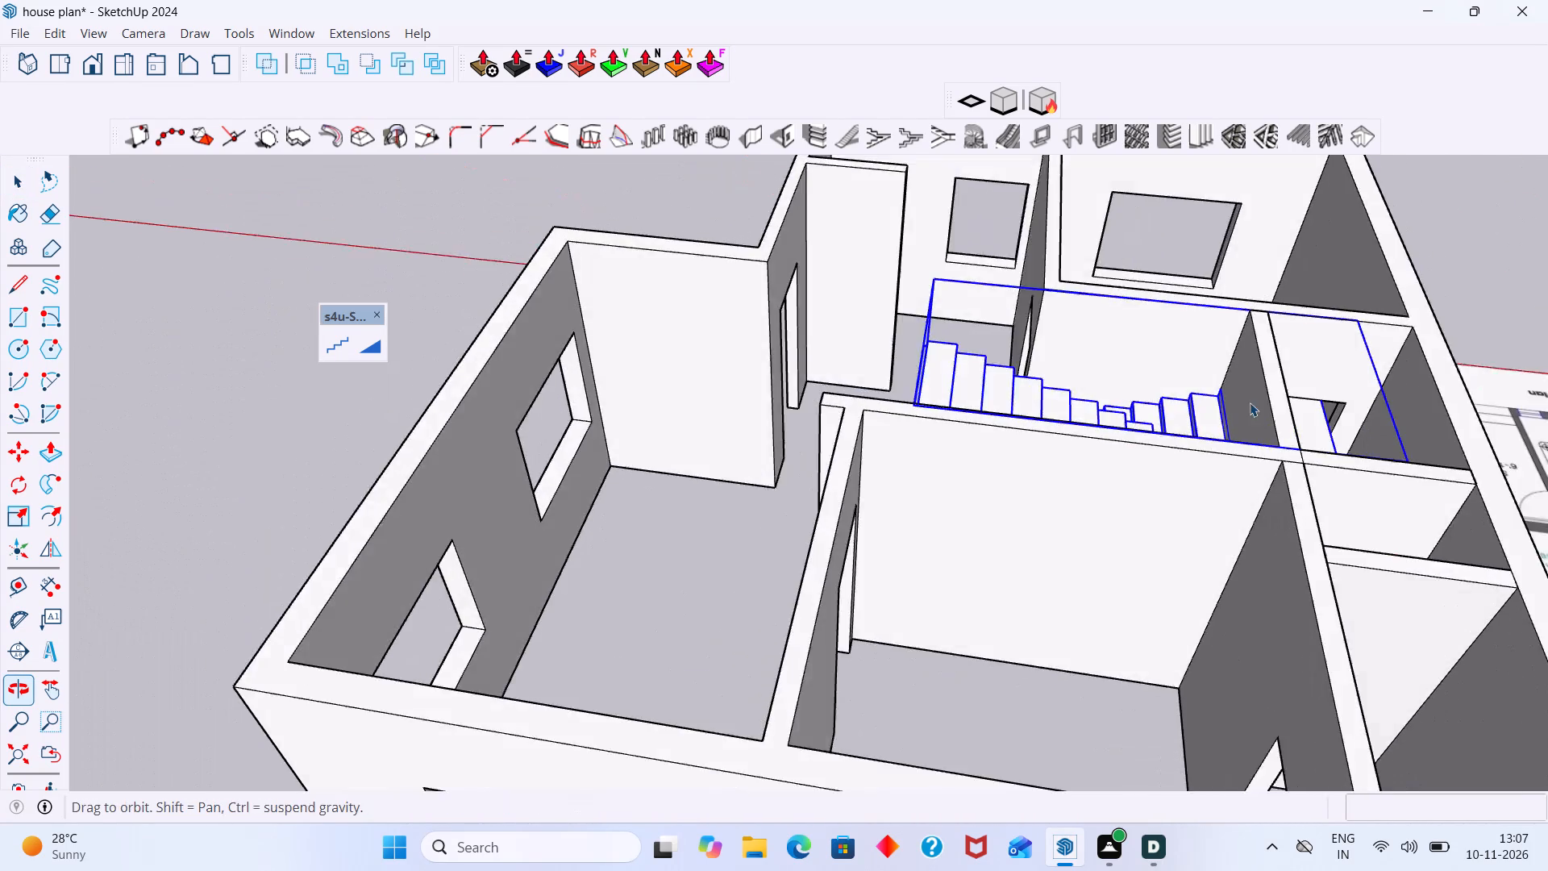
# Scale the staircase's lower front edge to the wall's bottom corner, about 0.73 along green and 1.62 along blue.
pyautogui.moveTo(1226, 348); pyautogui.dragTo(1474, 406, button='middle')
pyautogui.scroll(7, 1026, 326)
pyautogui.moveTo(989, 350); pyautogui.dragTo(1307, 244, button='middle')
pyautogui.scroll(4, 811, 338)
pyautogui.scroll(-5, 919, 377)
pyautogui.moveTo(984, 410); pyautogui.dragTo(906, 359, button='middle')
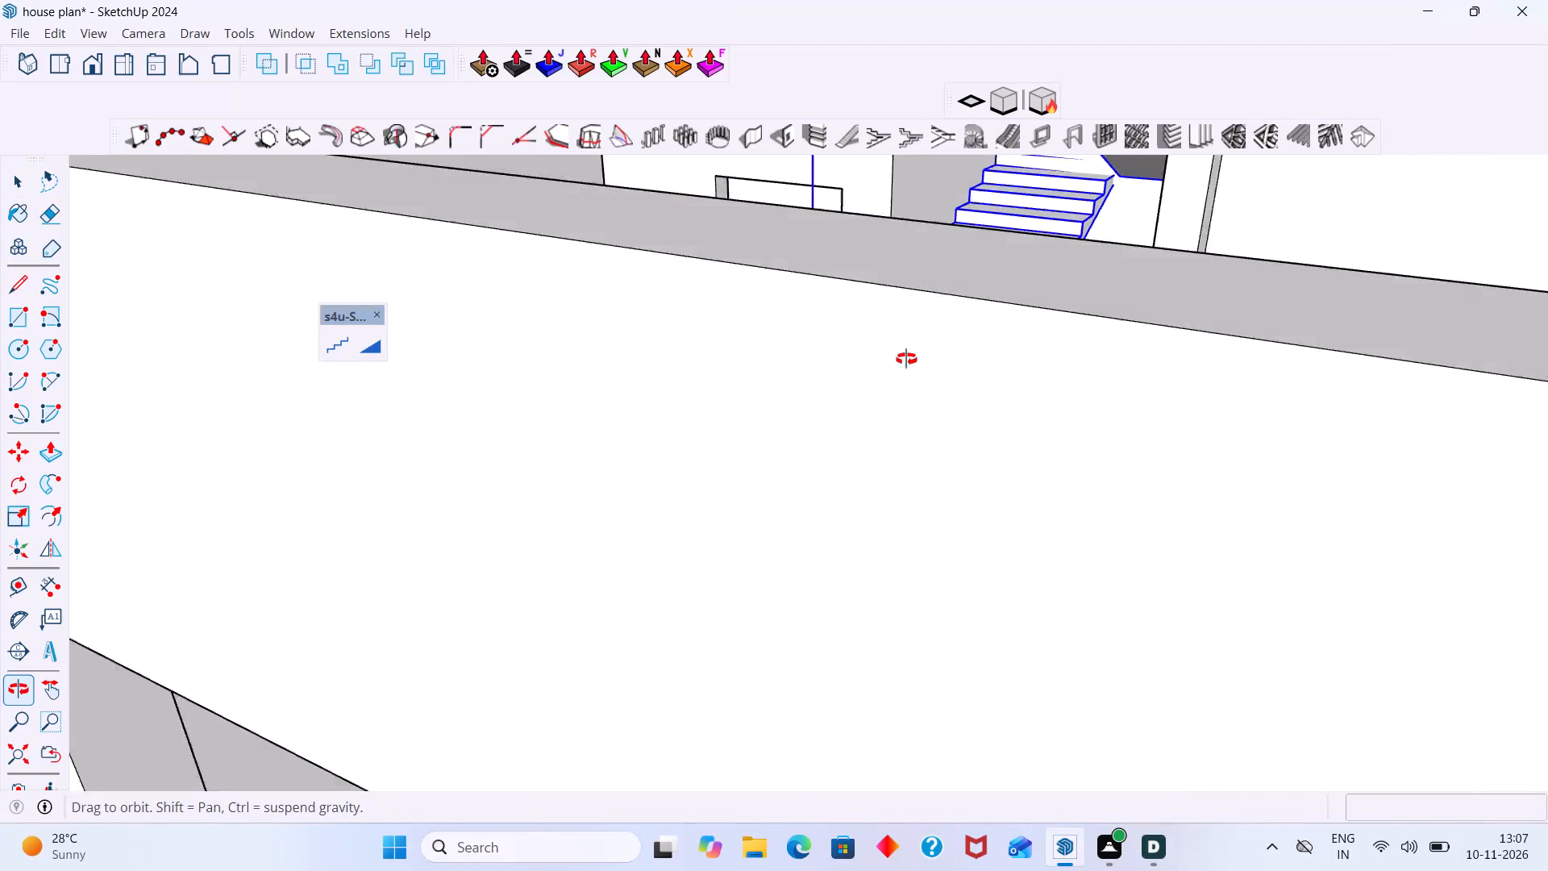
pyautogui.moveTo(906, 359); pyautogui.dragTo(918, 429, button='middle')
pyautogui.scroll(5, 990, 441)
pyautogui.moveTo(994, 448); pyautogui.dragTo(912, 440, button='middle')
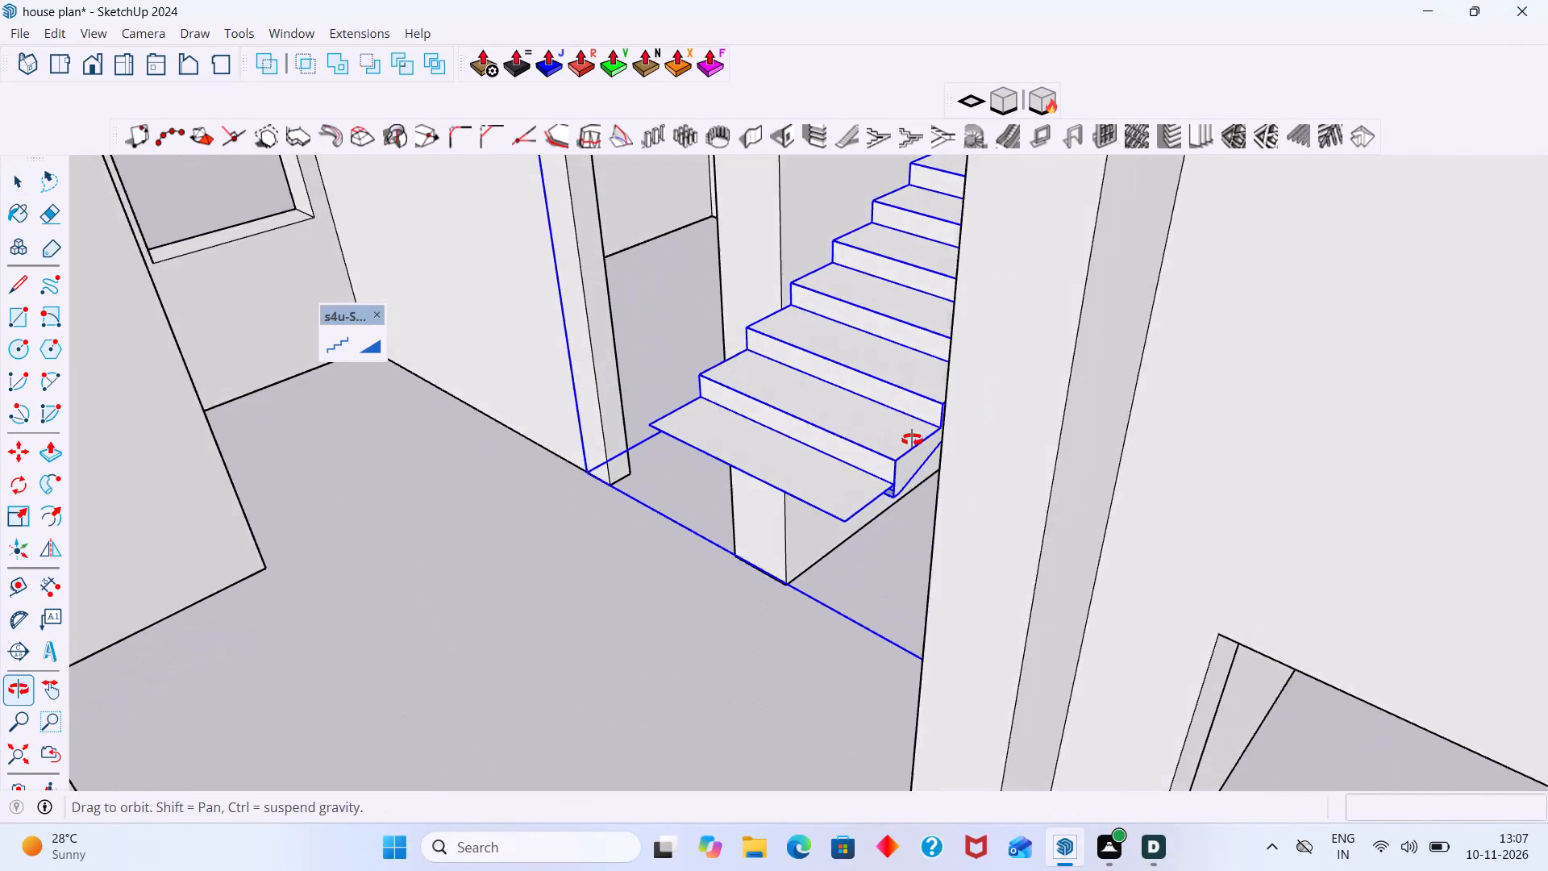
pyautogui.moveTo(912, 440); pyautogui.dragTo(1103, 442, button='middle')
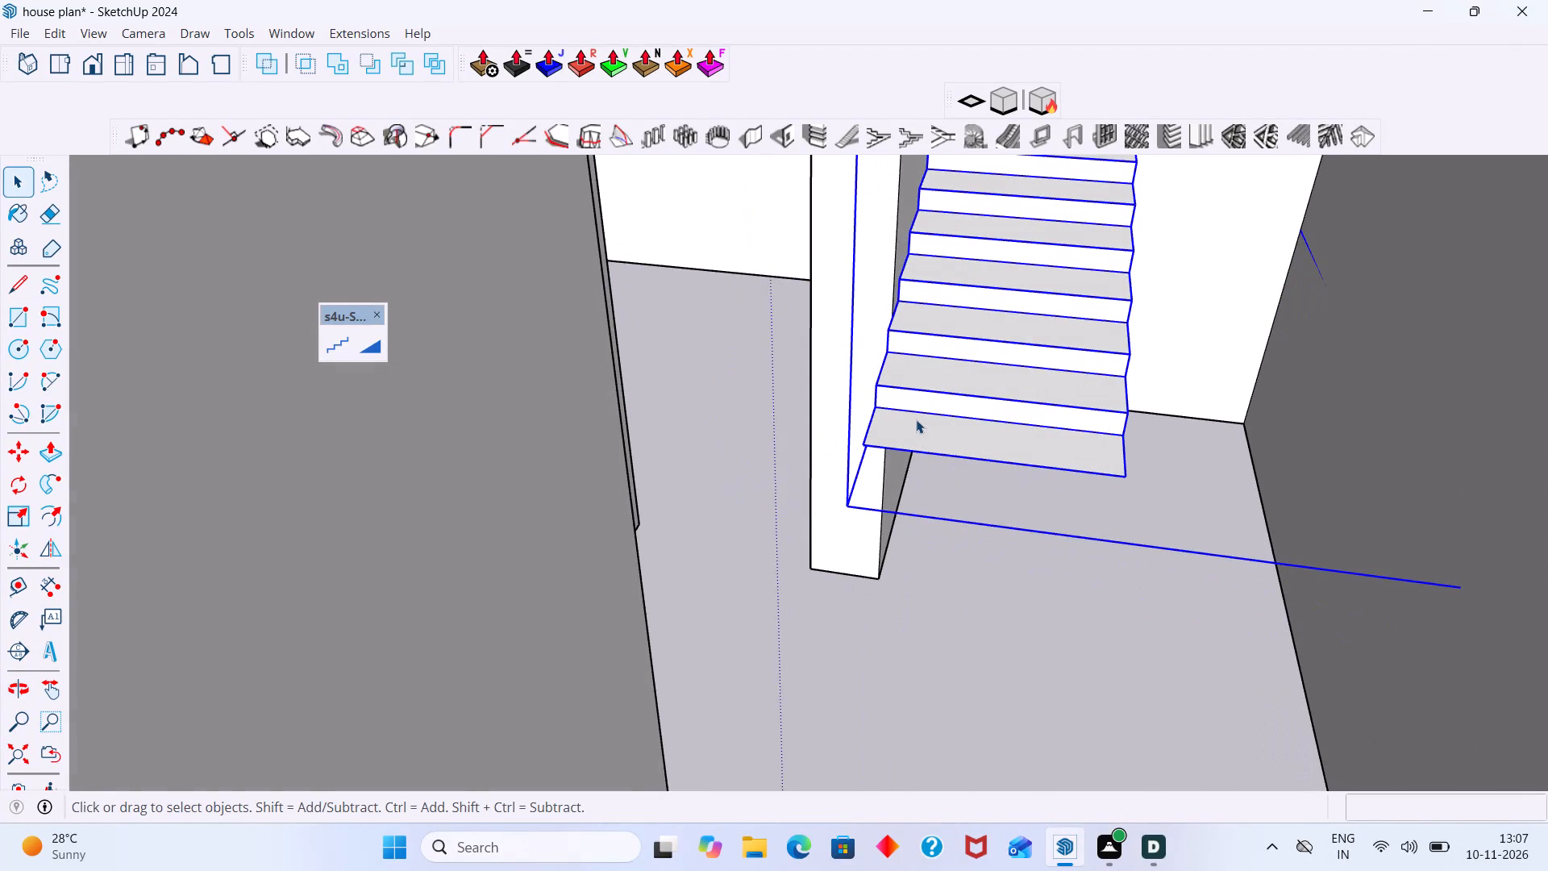
pyautogui.press('m')
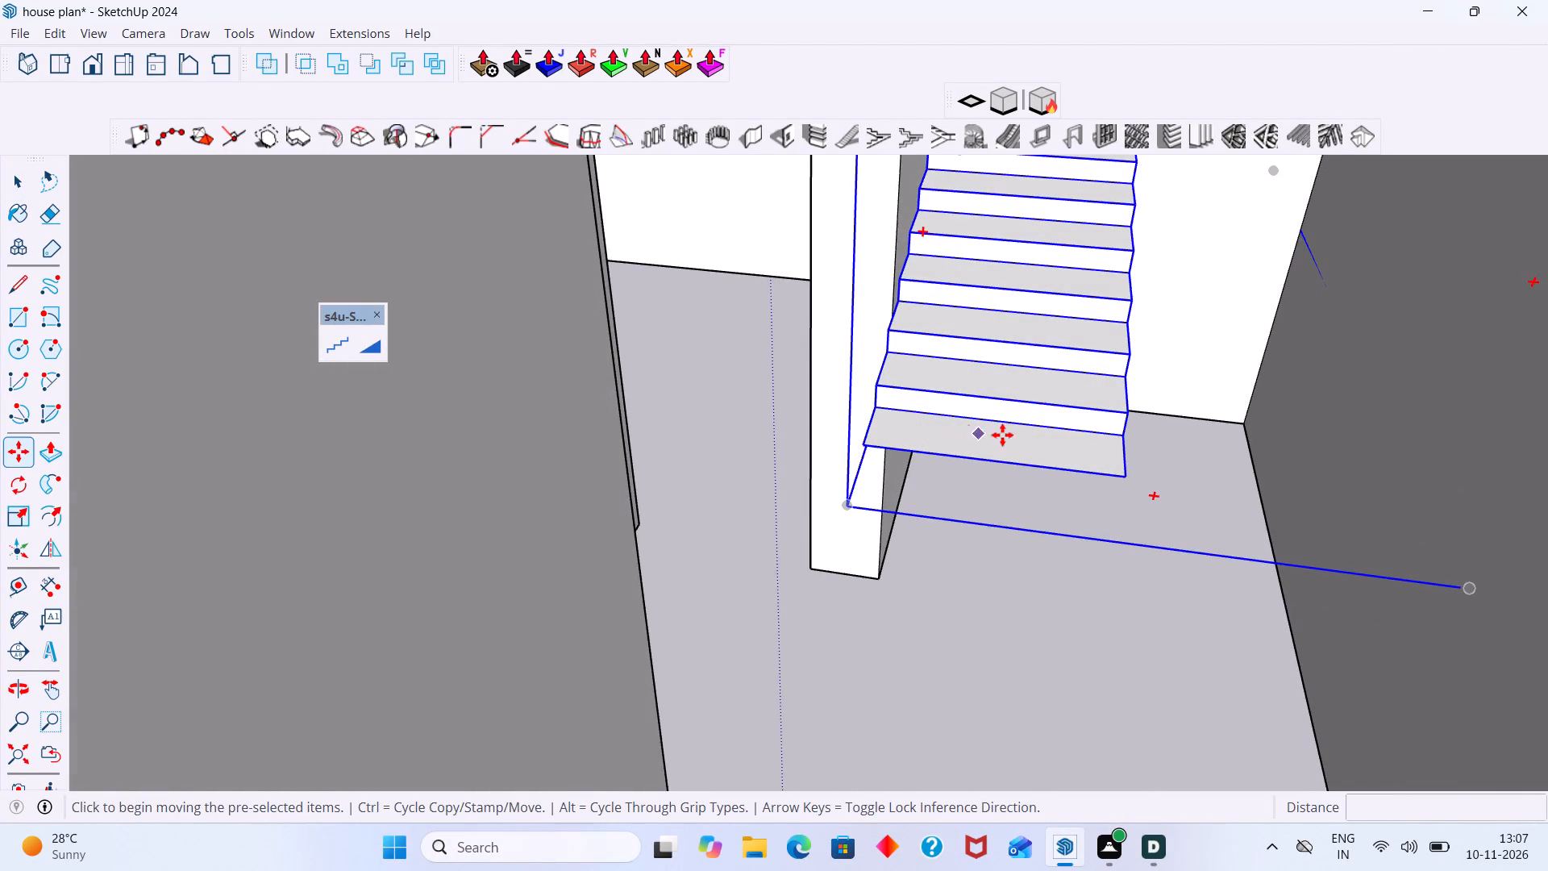
pyautogui.moveTo(993, 411); pyautogui.dragTo(900, 408, button='middle')
pyautogui.press('s')
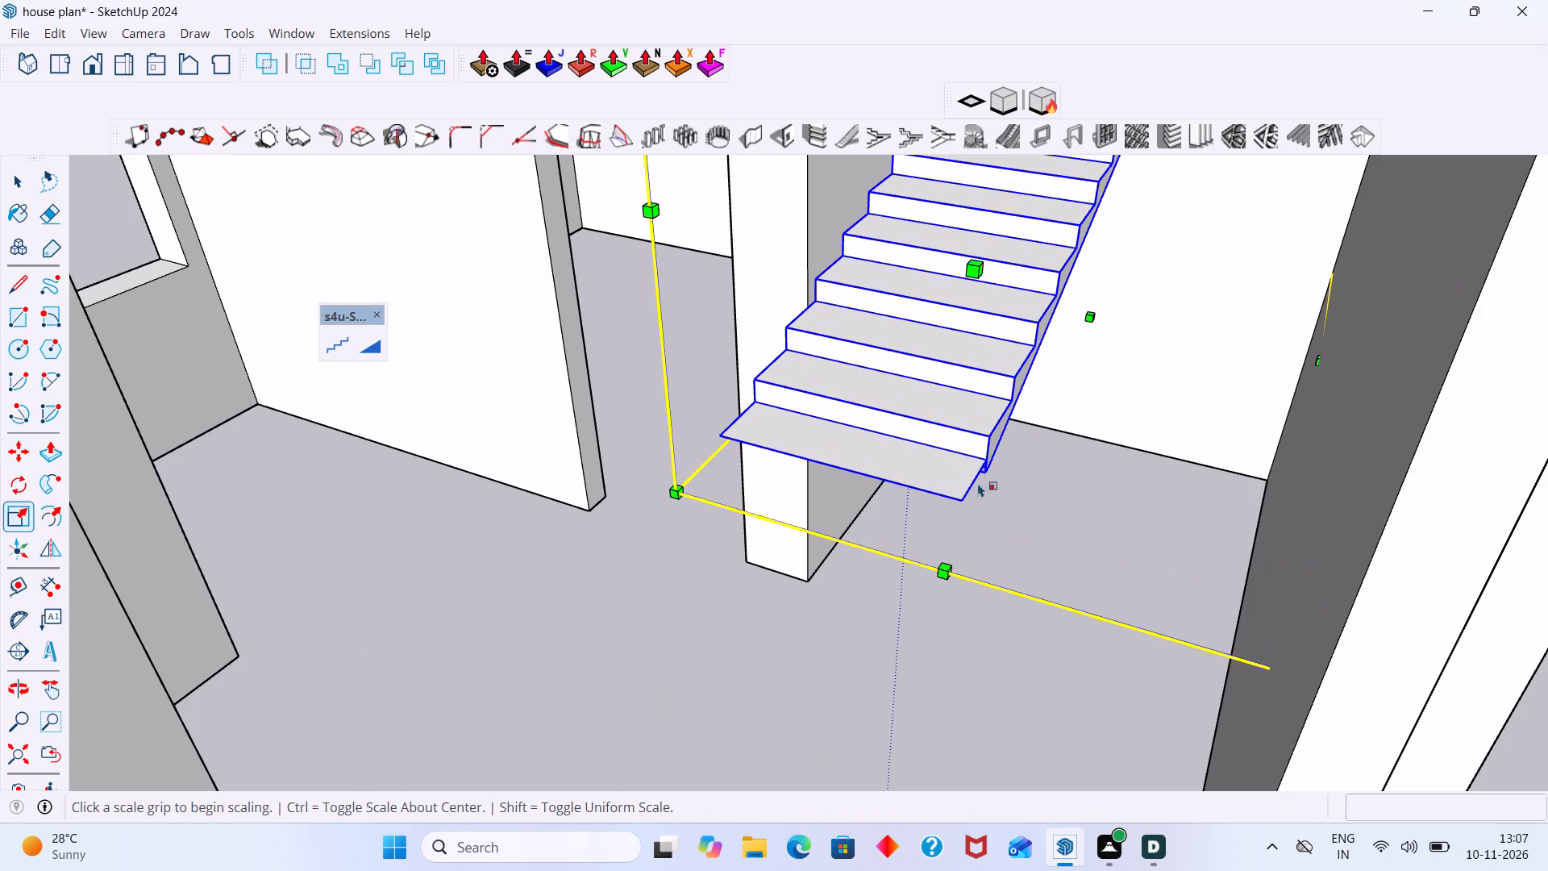
pyautogui.click(939, 570)
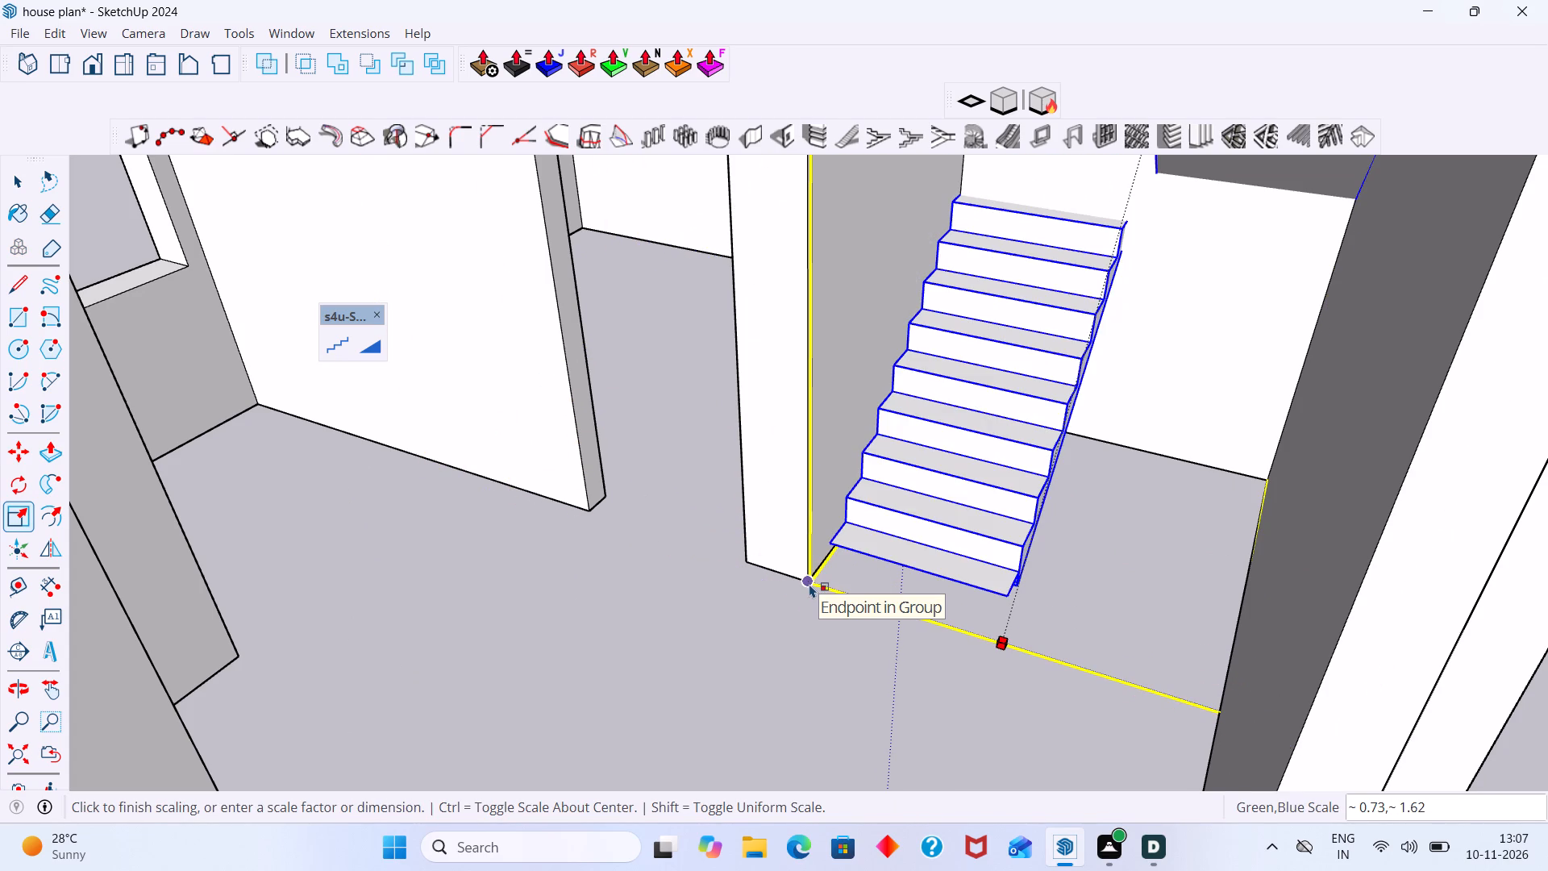
pyautogui.click(809, 584)
# Scale the staircase along the green axis to about 0.67, bringing the landing side to the stair area's inner wall corner.
pyautogui.scroll(-7, 1030, 389)
pyautogui.moveTo(1066, 369); pyautogui.dragTo(1119, 402, button='middle')
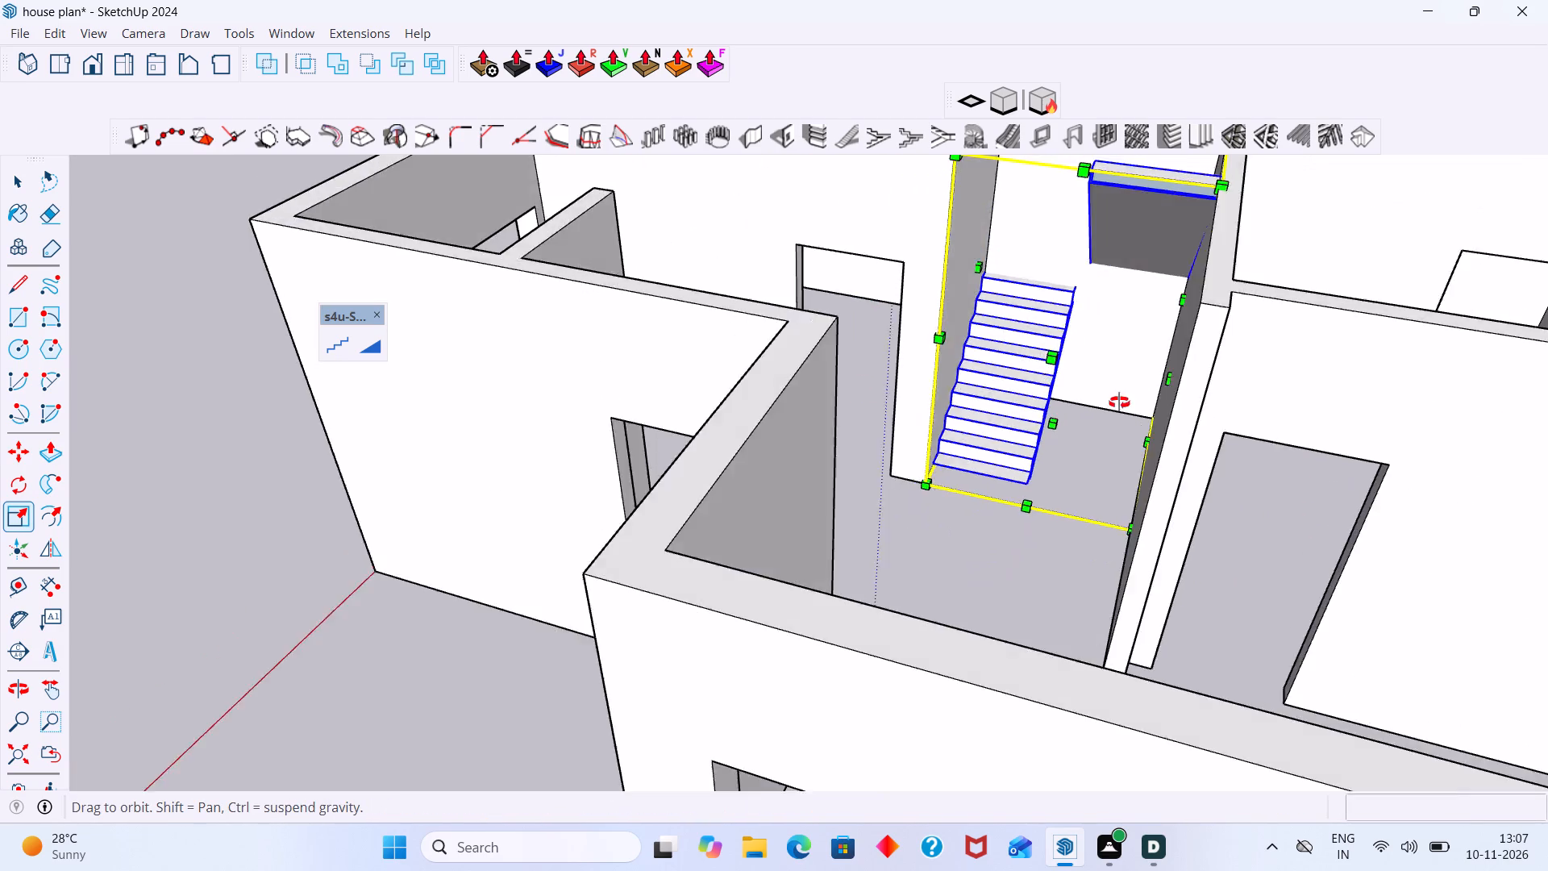
pyautogui.moveTo(1119, 402); pyautogui.dragTo(1250, 534, button='middle')
pyautogui.scroll(-6, 1147, 355)
pyautogui.moveTo(1180, 310); pyautogui.dragTo(1305, 385, button='middle')
pyautogui.scroll(7, 1113, 242)
pyautogui.moveTo(1105, 244); pyautogui.dragTo(1184, 288, button='middle')
pyautogui.scroll(-3, 1181, 283)
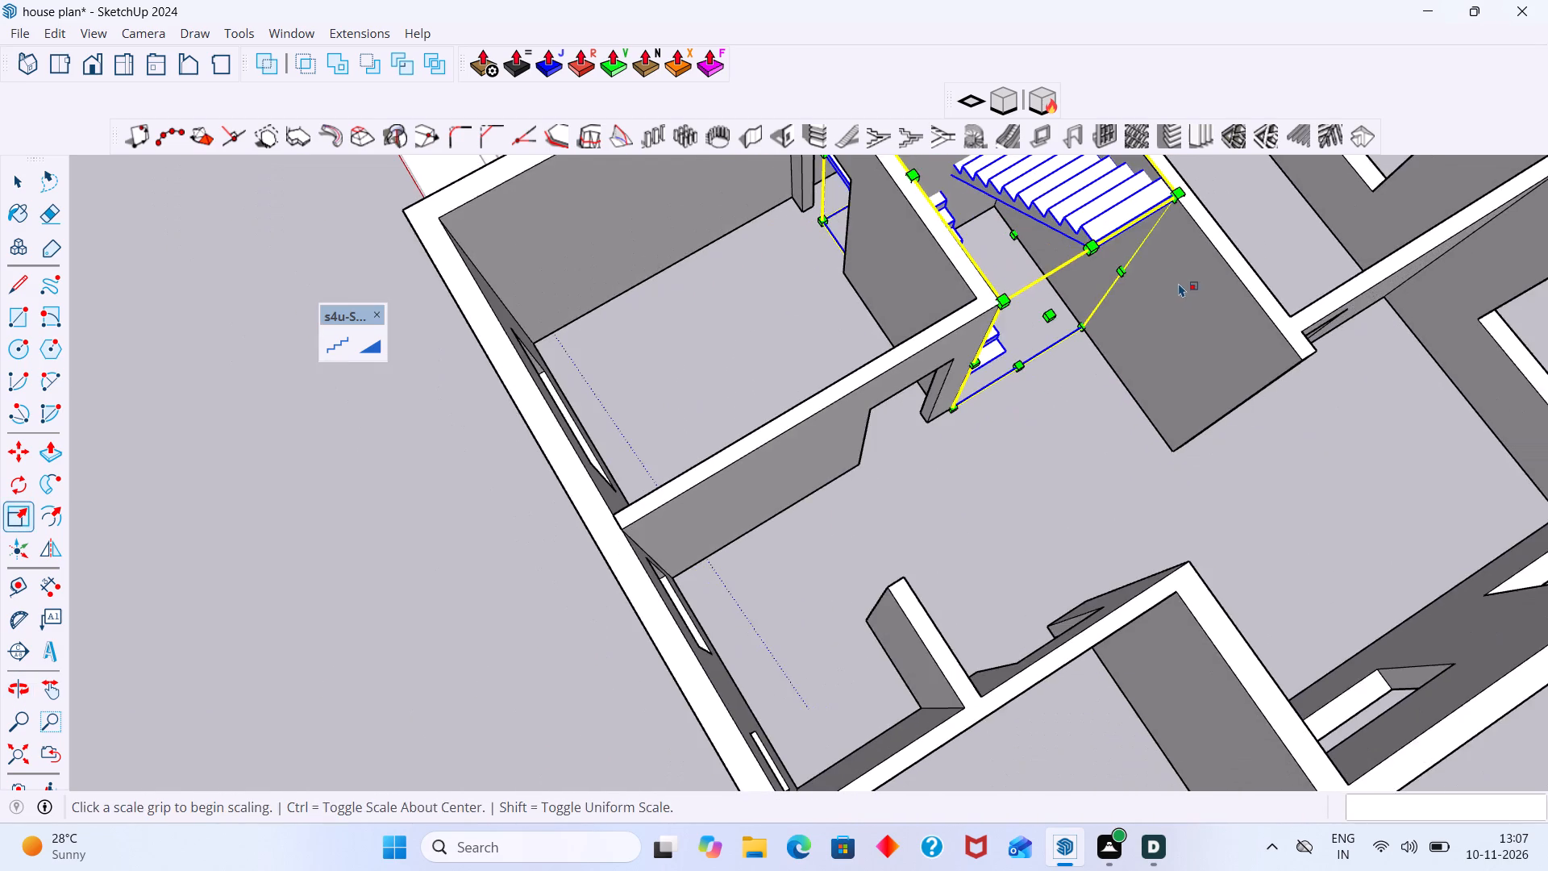
pyautogui.keyDown('shift'); pyautogui.moveTo(1179, 283); pyautogui.dragTo(1276, 487, button='middle'); pyautogui.keyUp('shift')
pyautogui.moveTo(1183, 409); pyautogui.dragTo(1263, 398, button='middle')
pyautogui.scroll(6, 850, 282)
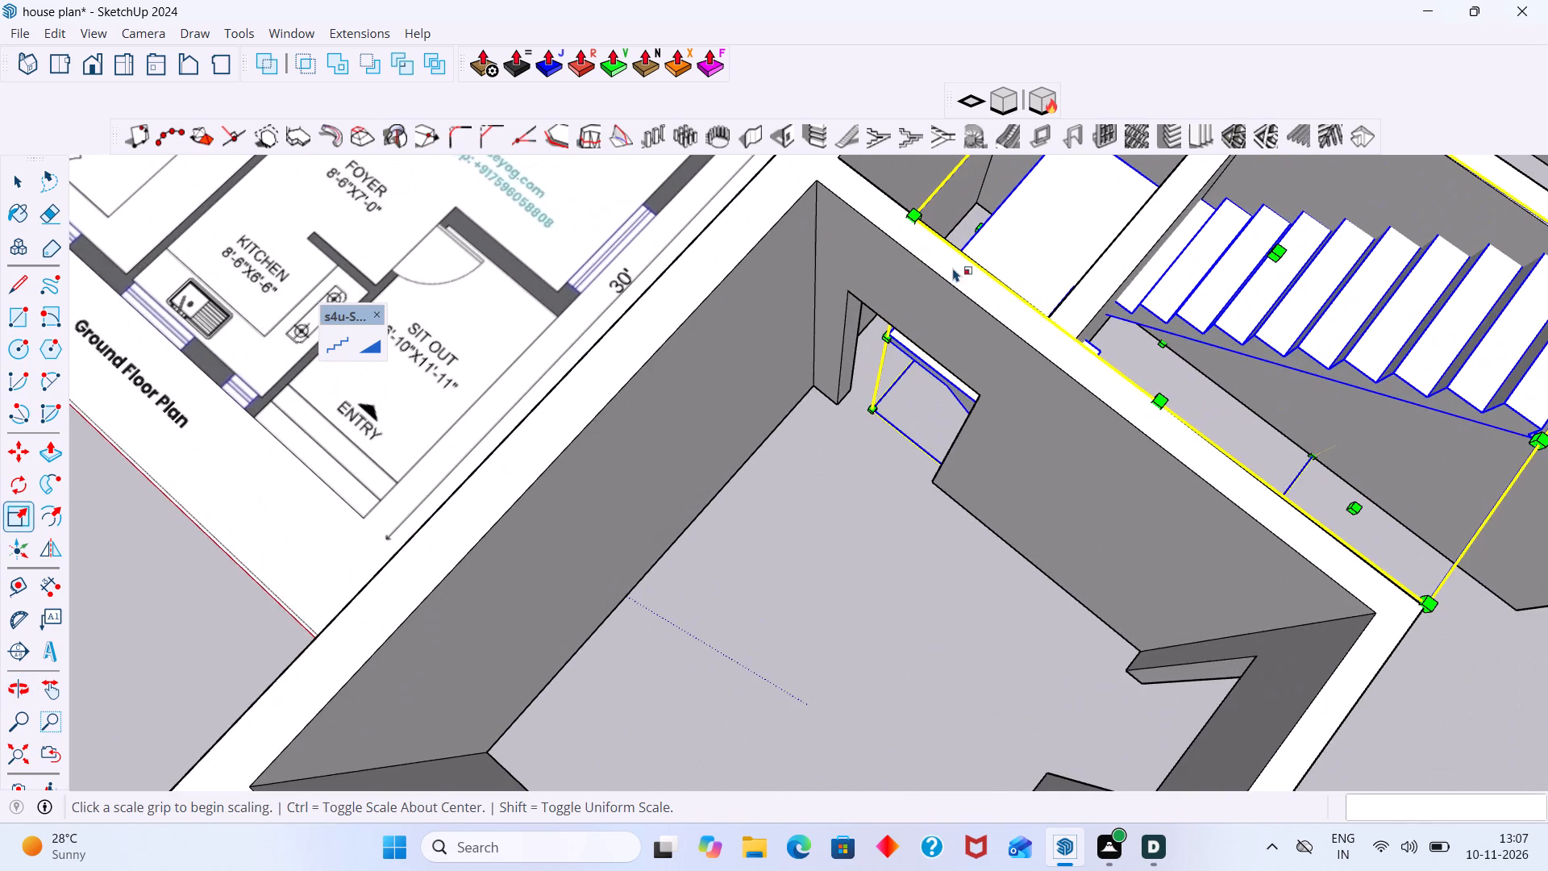
pyautogui.scroll(4, 971, 235)
pyautogui.click(980, 227)
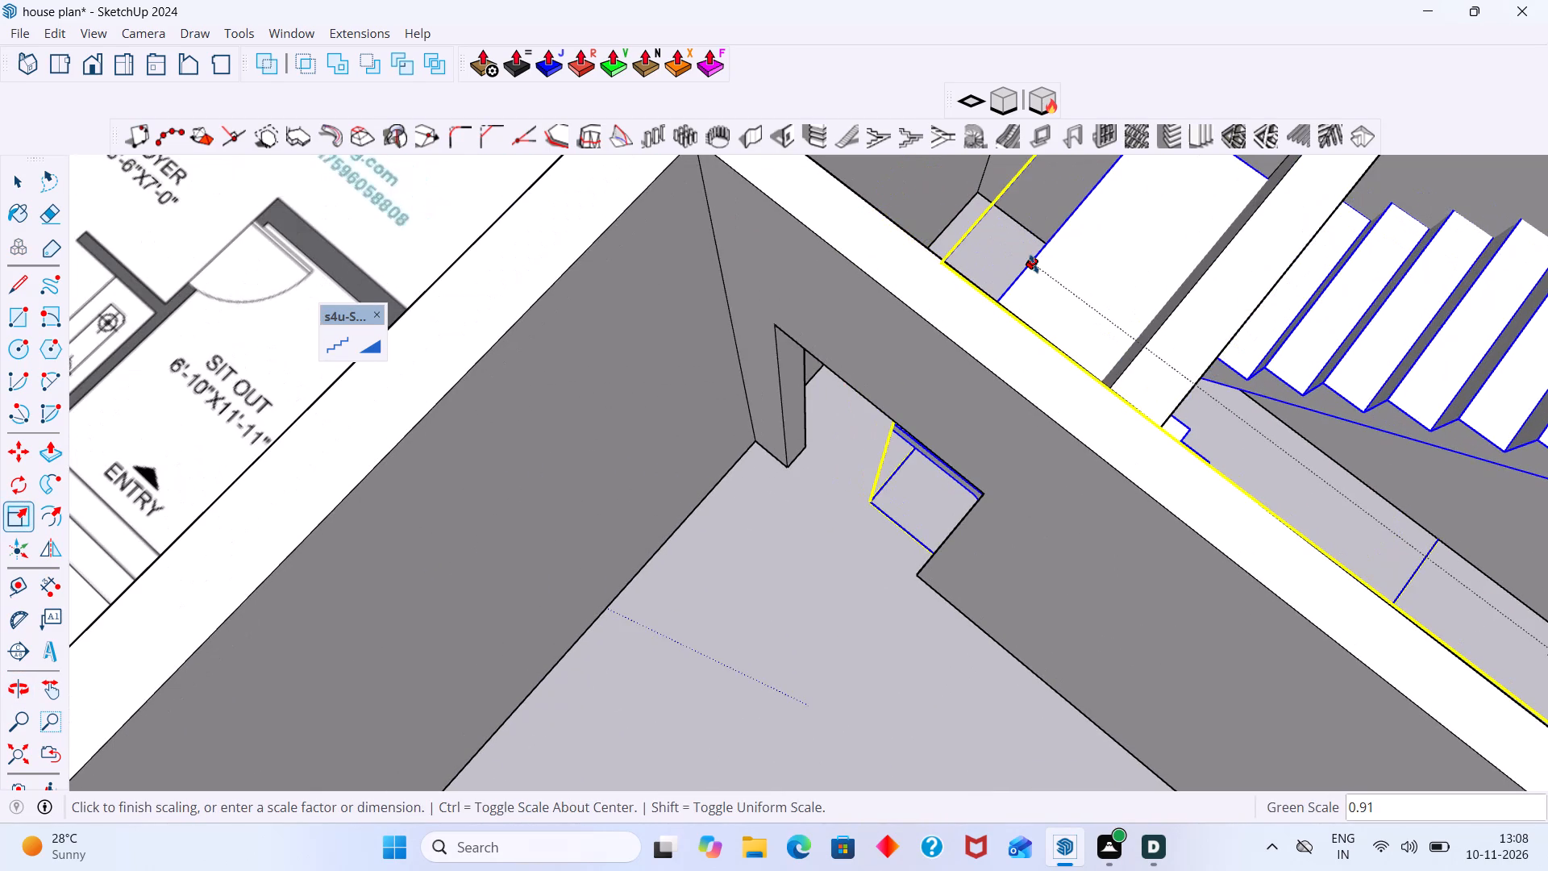
pyautogui.moveTo(1037, 274); pyautogui.dragTo(907, 183, button='middle')
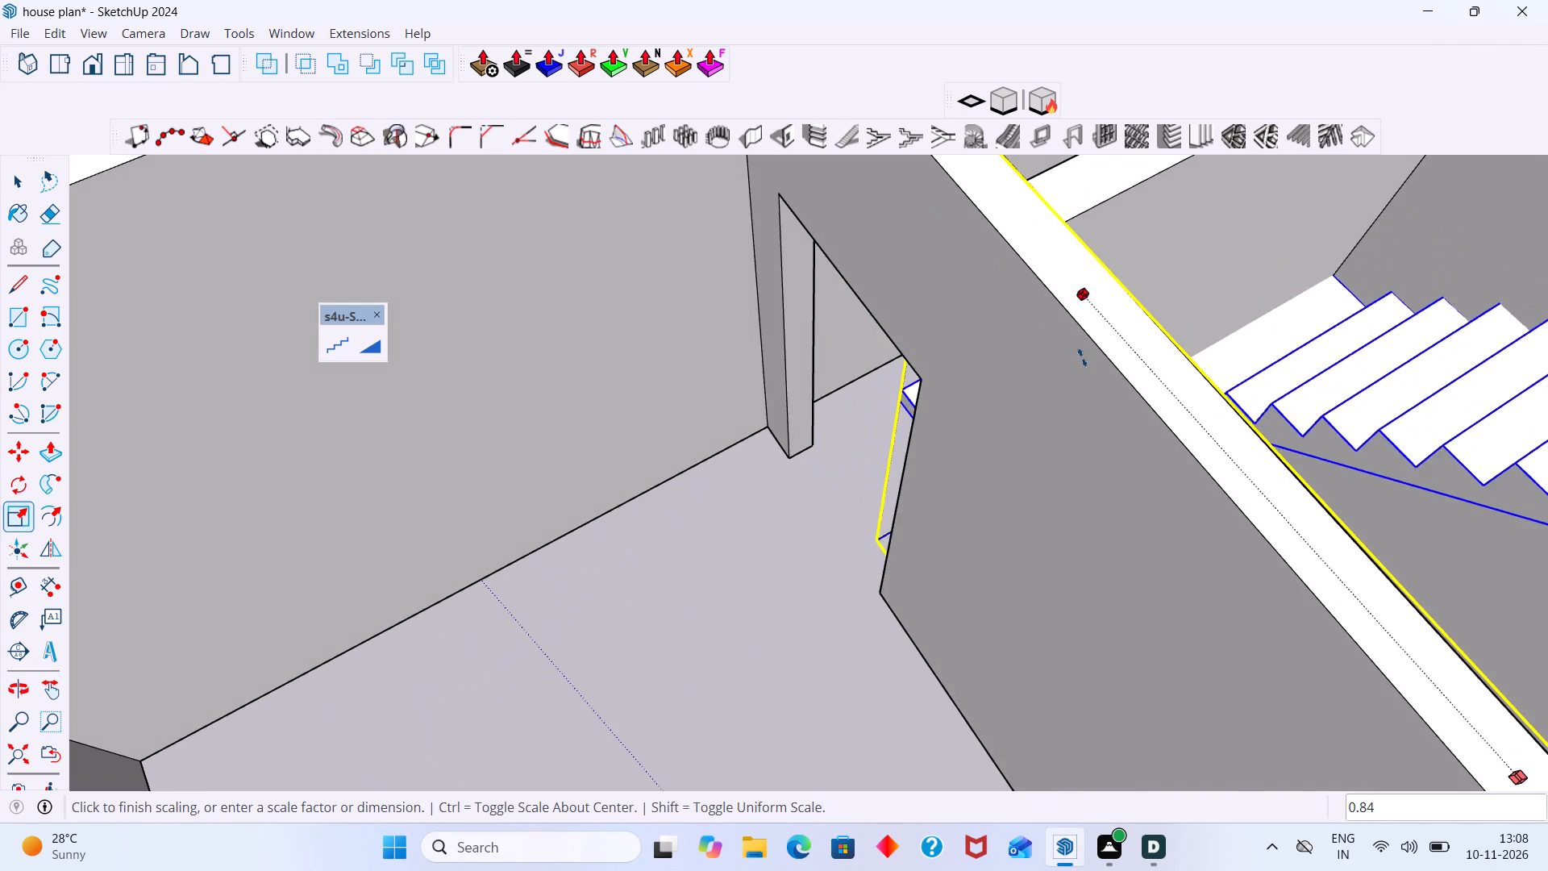
pyautogui.moveTo(1070, 348); pyautogui.dragTo(863, 367, button='middle')
pyautogui.scroll(-2, 871, 367)
pyautogui.moveTo(871, 362); pyautogui.dragTo(805, 216, button='middle')
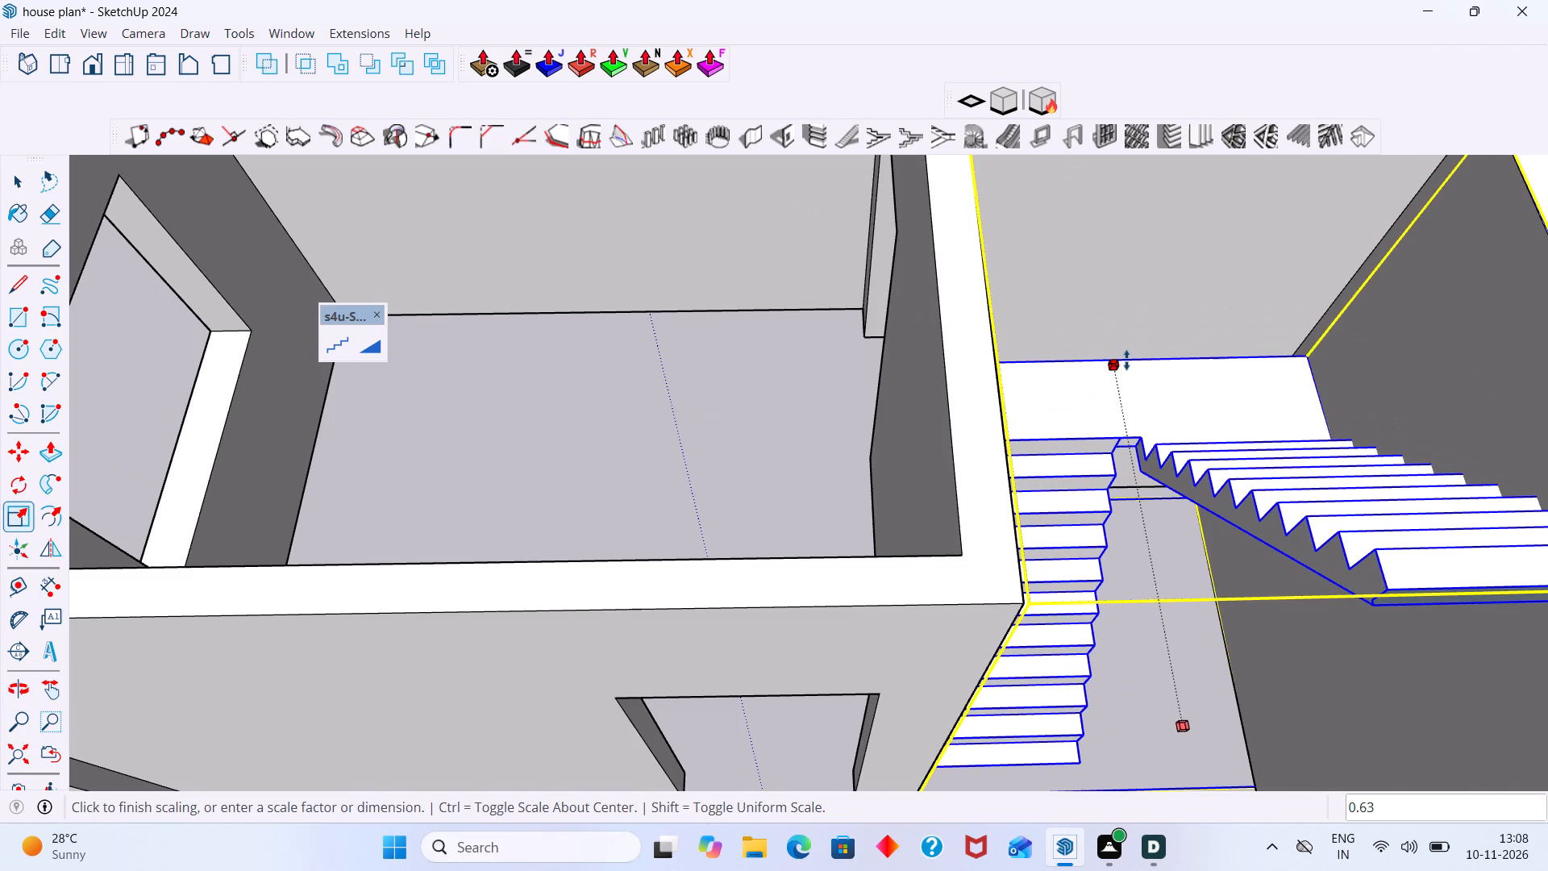
pyautogui.moveTo(984, 349); pyautogui.dragTo(828, 344, button='middle')
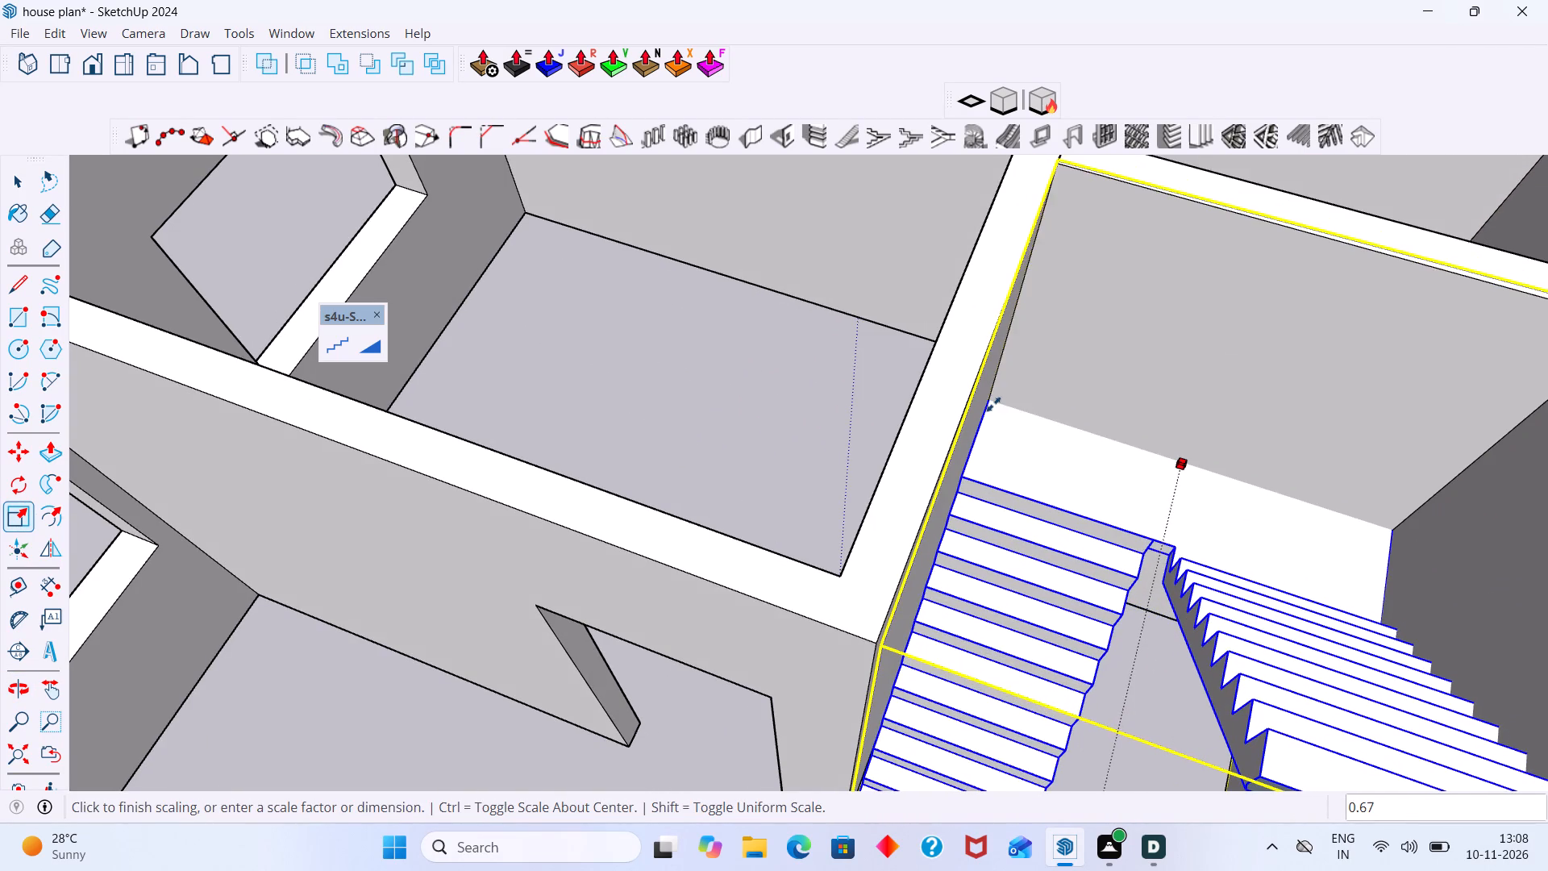
pyautogui.click(1054, 169)
pyautogui.scroll(-10, 1065, 223)
pyautogui.moveTo(1090, 309); pyautogui.dragTo(1349, 493, button='middle')
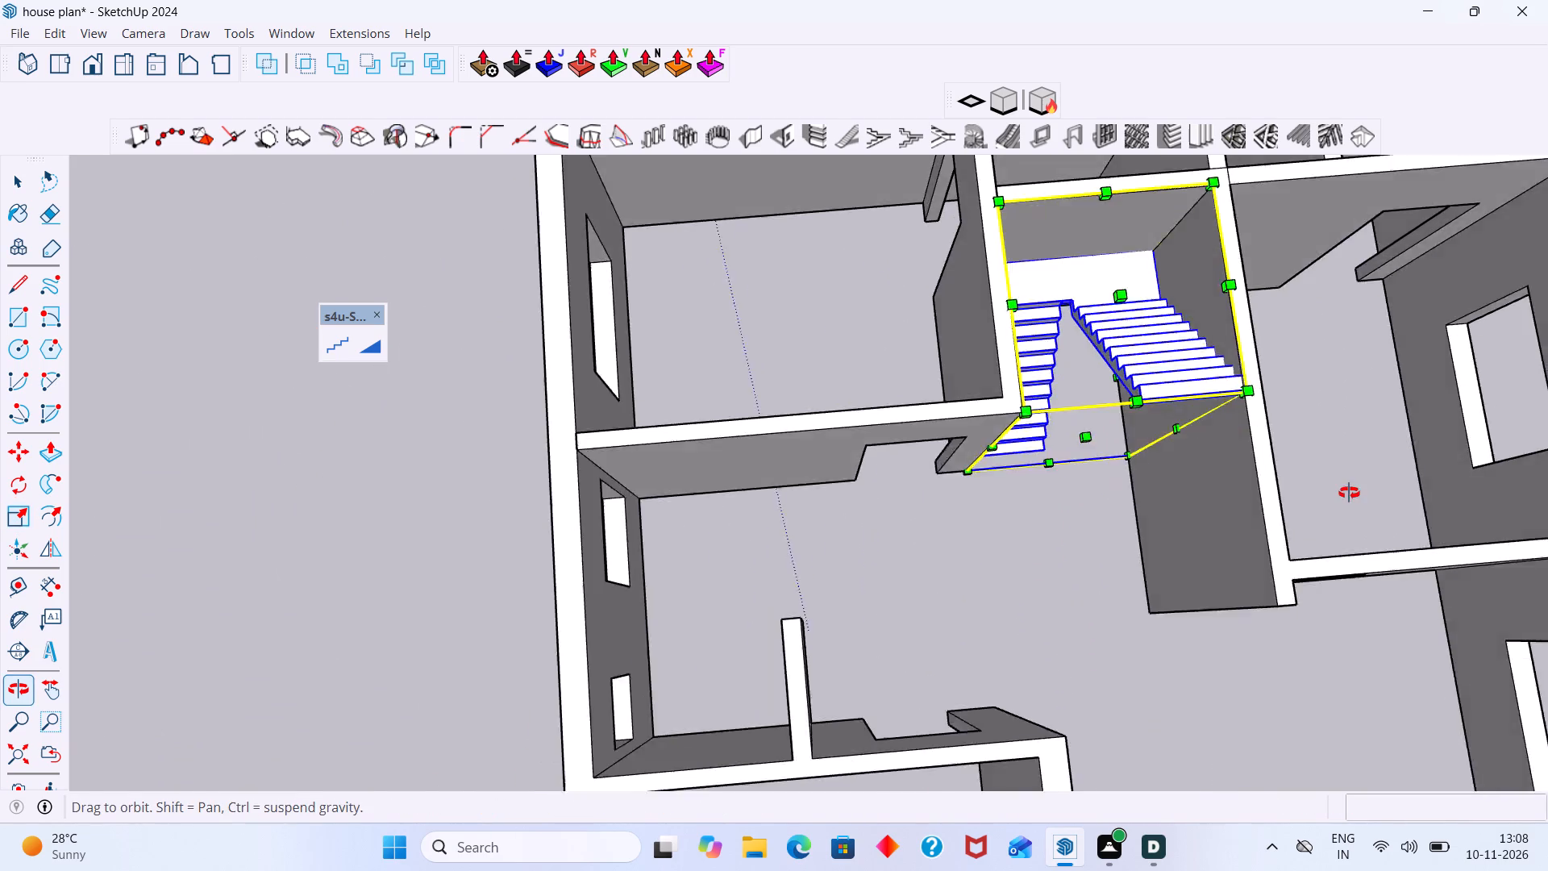
pyautogui.moveTo(1349, 493); pyautogui.dragTo(1355, 473, button='middle')
pyautogui.scroll(6, 1198, 310)
pyautogui.moveTo(1213, 345); pyautogui.dragTo(1352, 373, button='middle')
pyautogui.scroll(1, 1352, 373)
pyautogui.scroll(-5, 1283, 345)
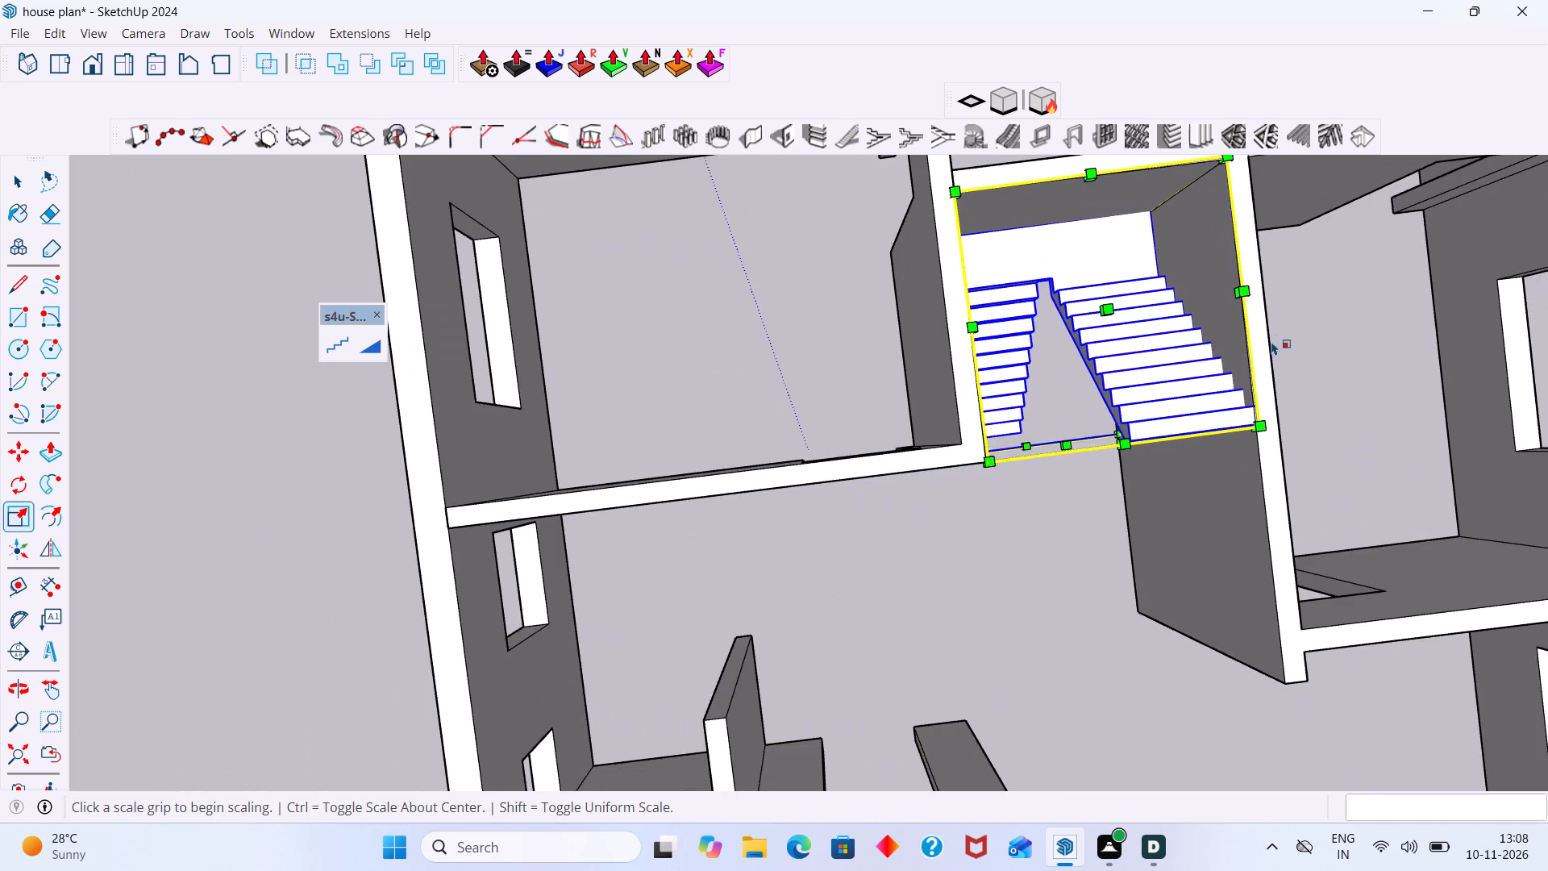
pyautogui.press('space')
# Examine from above and close up how the resized flights and landing sit within the stair area's walls.
pyautogui.scroll(-12, 1095, 300)
pyautogui.moveTo(1081, 337); pyautogui.dragTo(1038, 198, button='middle')
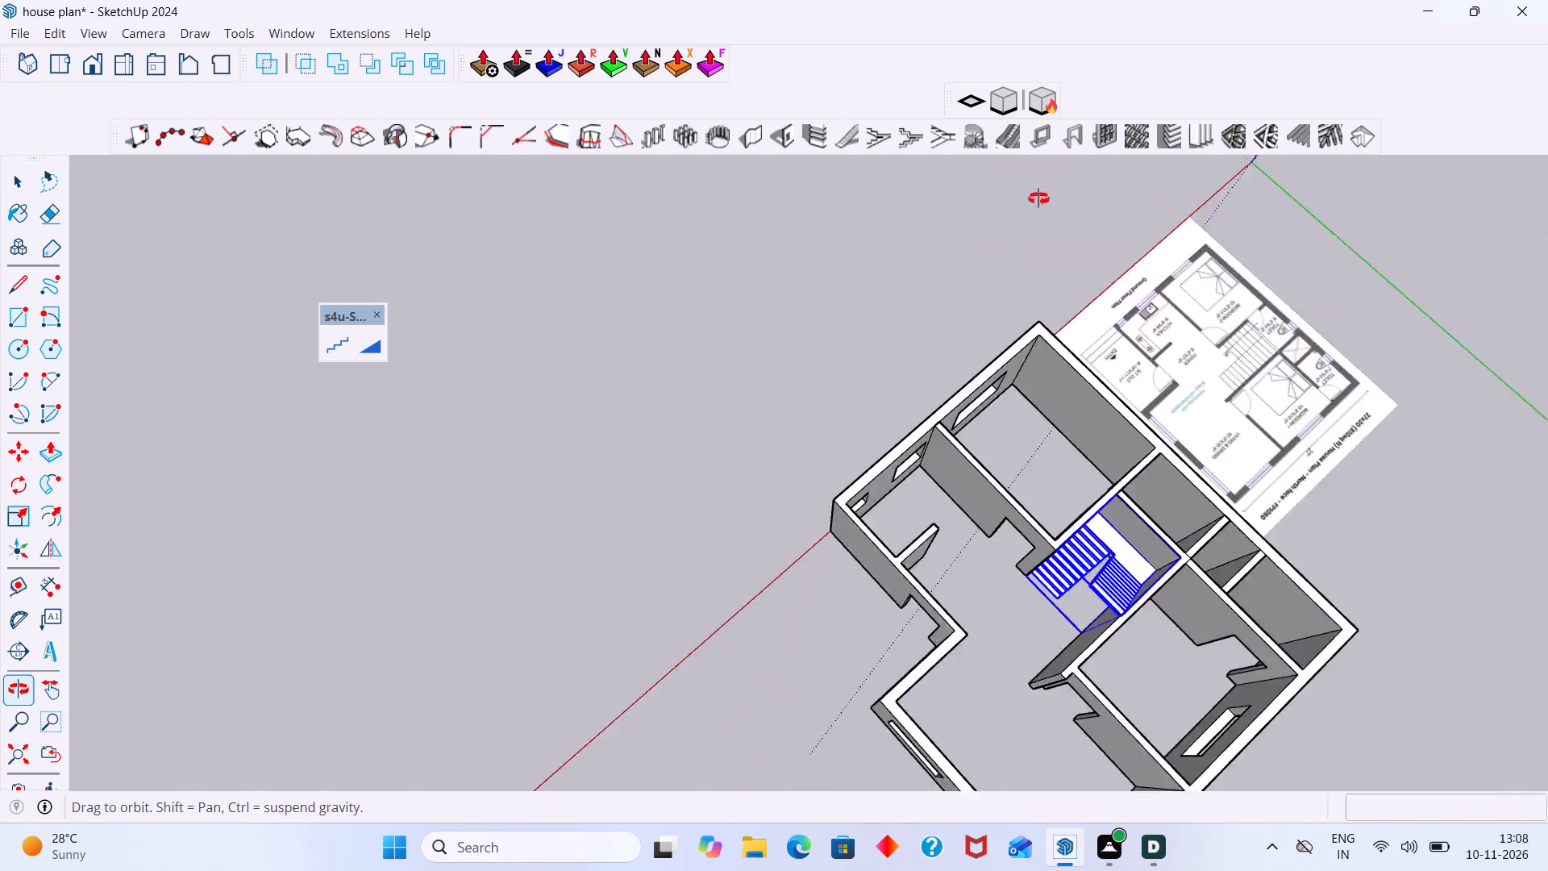
pyautogui.moveTo(1038, 198); pyautogui.dragTo(1034, 198, button='middle')
pyautogui.scroll(-10, 1064, 320)
pyautogui.moveTo(1059, 531); pyautogui.dragTo(1170, 460, button='middle')
pyautogui.scroll(5, 1046, 460)
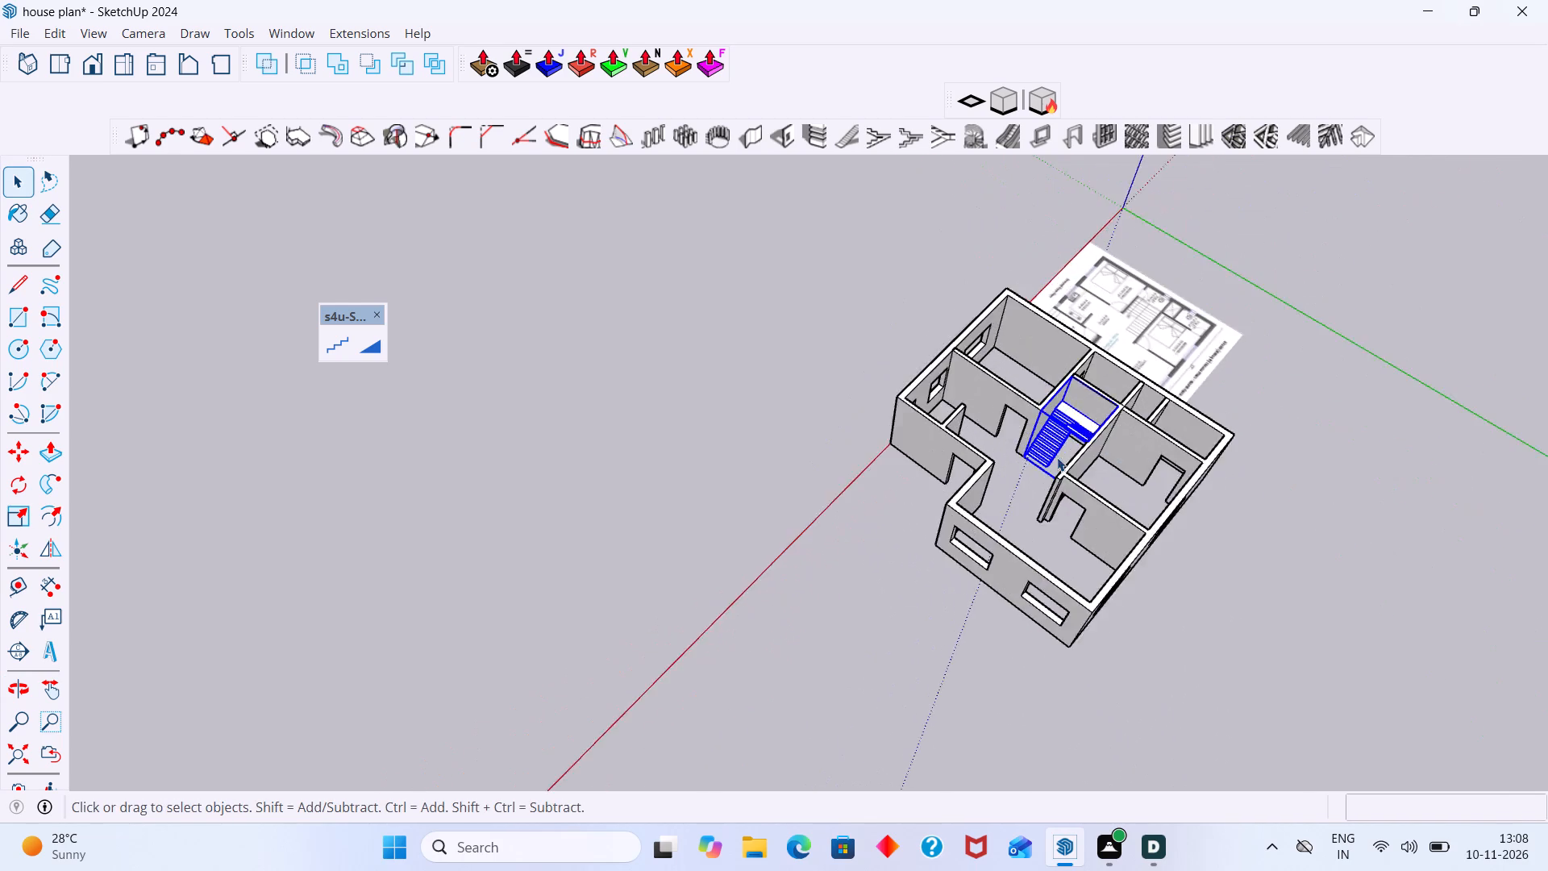
pyautogui.scroll(20, 1057, 457)
pyautogui.scroll(5, 1057, 457)
pyautogui.moveTo(1073, 433); pyautogui.dragTo(938, 340, button='middle')
pyautogui.moveTo(938, 381); pyautogui.dragTo(1210, 536, button='middle')
pyautogui.scroll(-12, 1057, 512)
pyautogui.moveTo(942, 610); pyautogui.dragTo(1362, 477, button='middle')
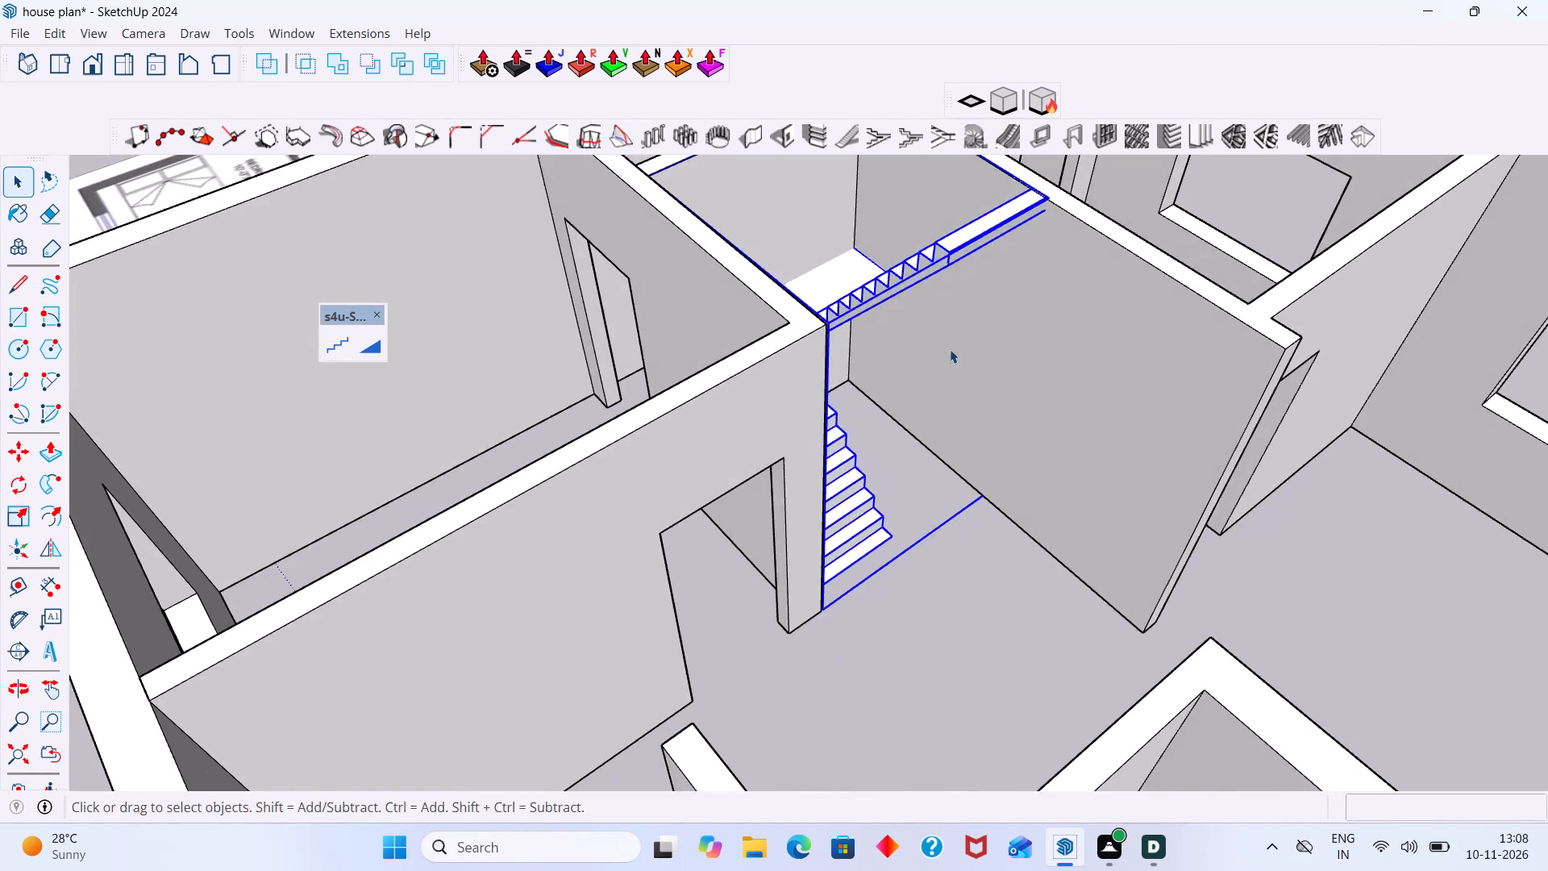
pyautogui.moveTo(949, 348); pyautogui.dragTo(1294, 444, button='middle')
pyautogui.scroll(6, 856, 356)
pyautogui.scroll(-6, 913, 342)
pyautogui.moveTo(954, 345); pyautogui.dragTo(982, 362, button='middle')
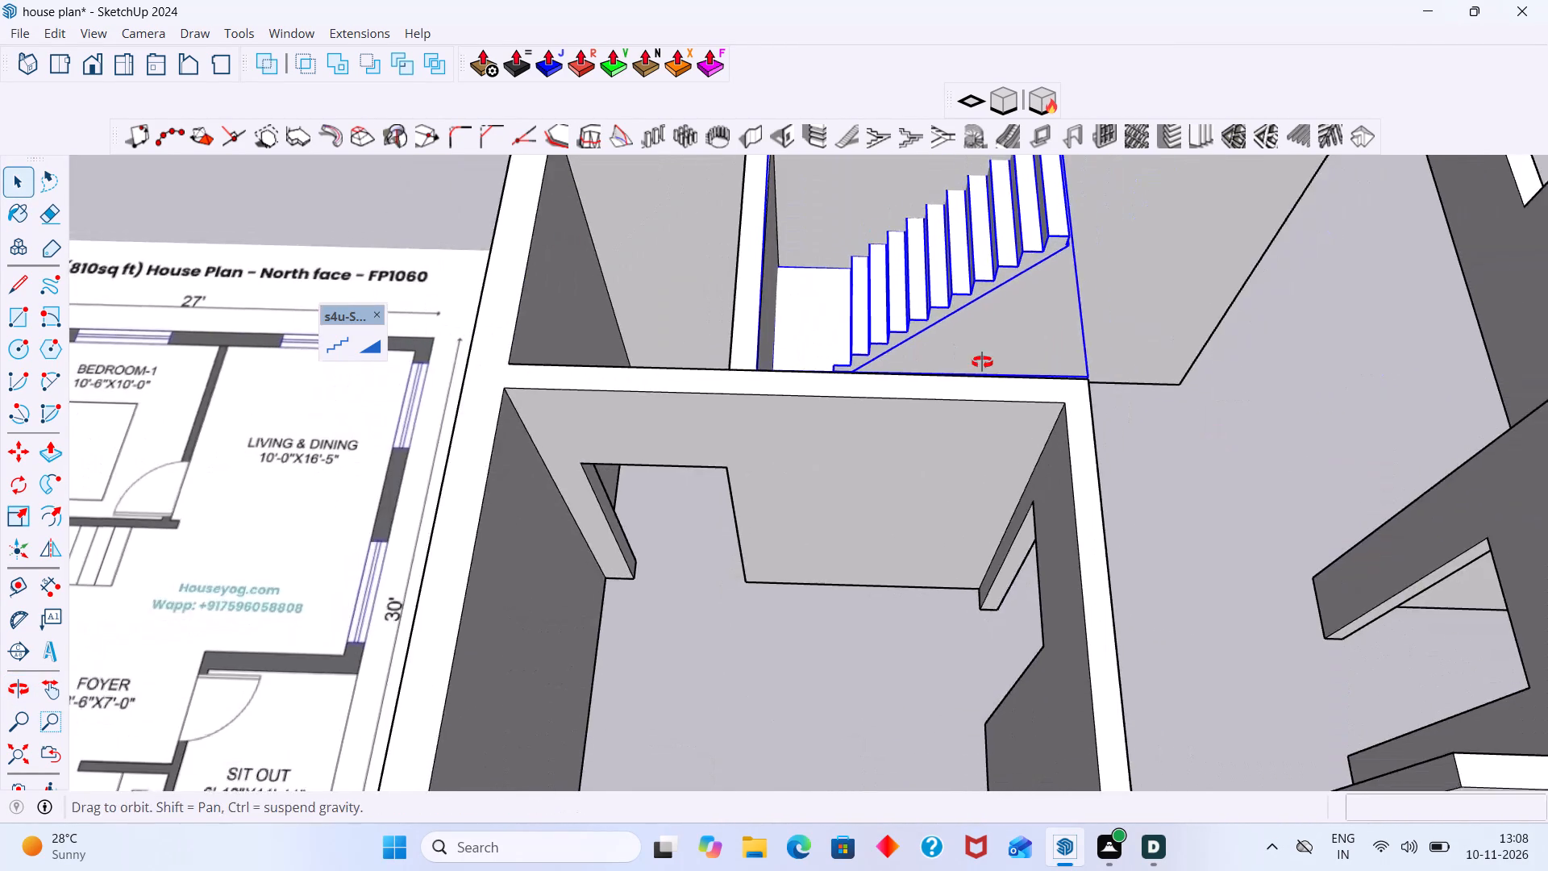
pyautogui.moveTo(982, 362); pyautogui.dragTo(1007, 438, button='middle')
pyautogui.moveTo(983, 452); pyautogui.dragTo(923, 539, button='middle')
pyautogui.scroll(2, 938, 452)
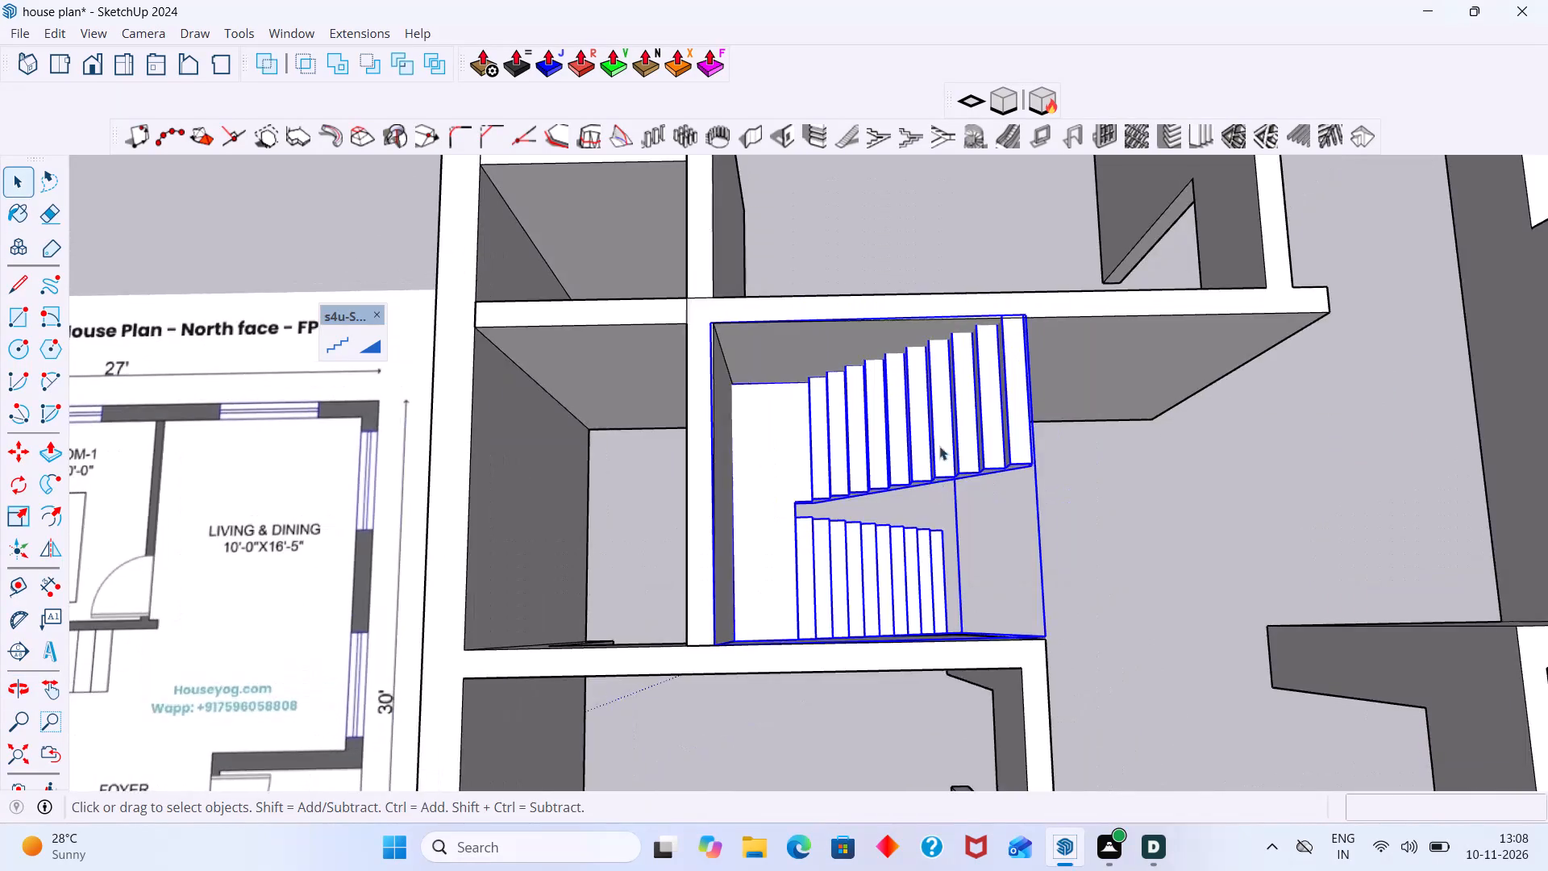
pyautogui.scroll(6, 939, 446)
pyautogui.moveTo(988, 415); pyautogui.dragTo(1282, 273, button='middle')
pyautogui.scroll(2, 759, 475)
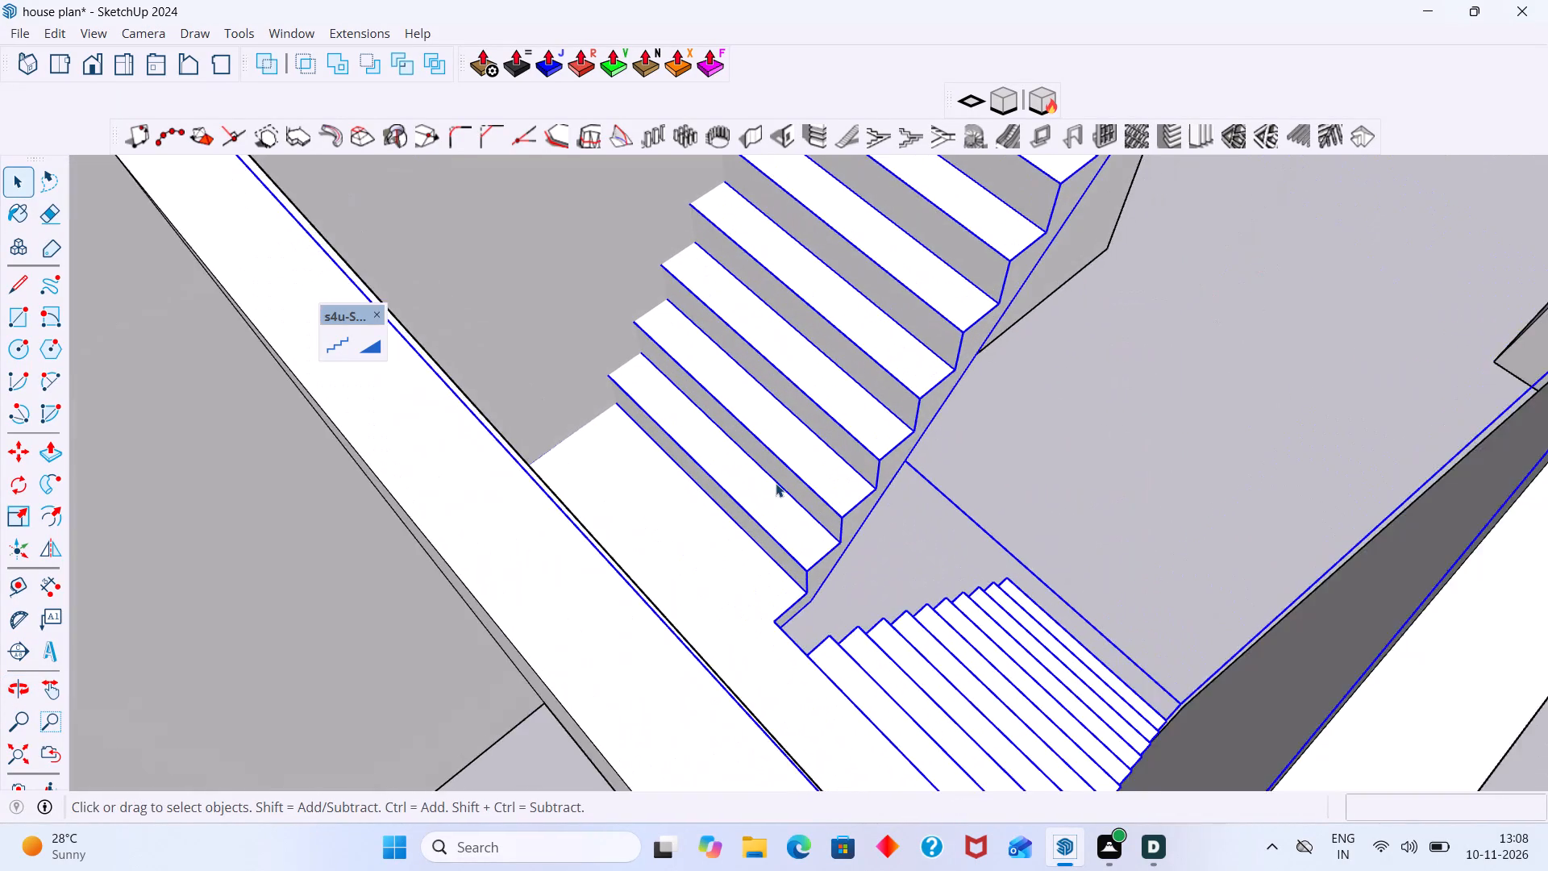
pyautogui.scroll(5, 776, 483)
pyautogui.scroll(-8, 780, 482)
pyautogui.scroll(-6, 873, 368)
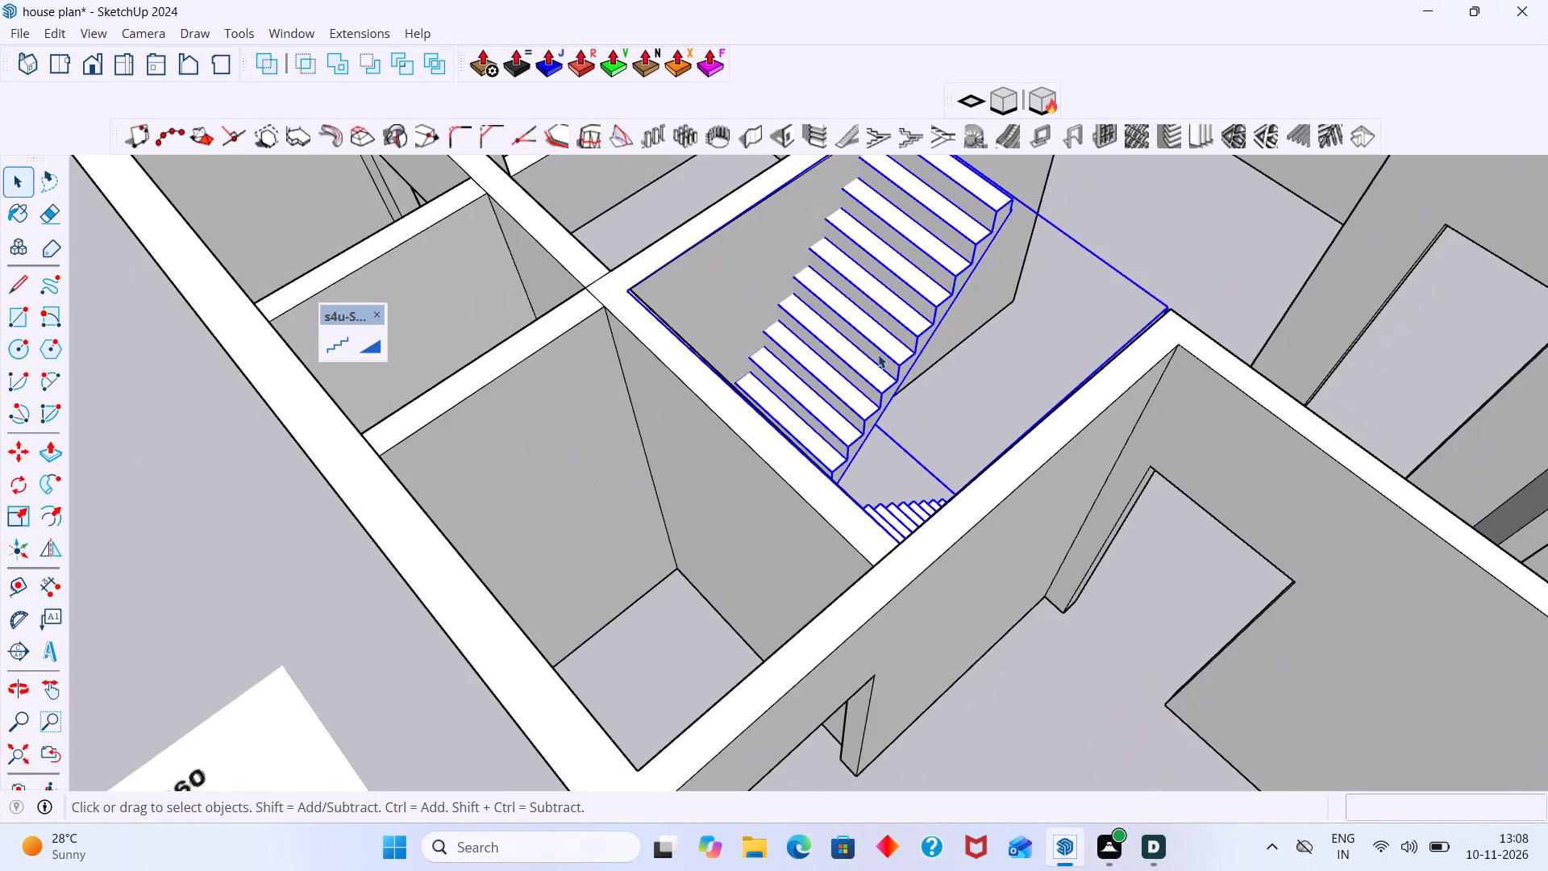
pyautogui.scroll(-2, 925, 313)
pyautogui.scroll(-2, 945, 235)
pyautogui.scroll(6, 839, 376)
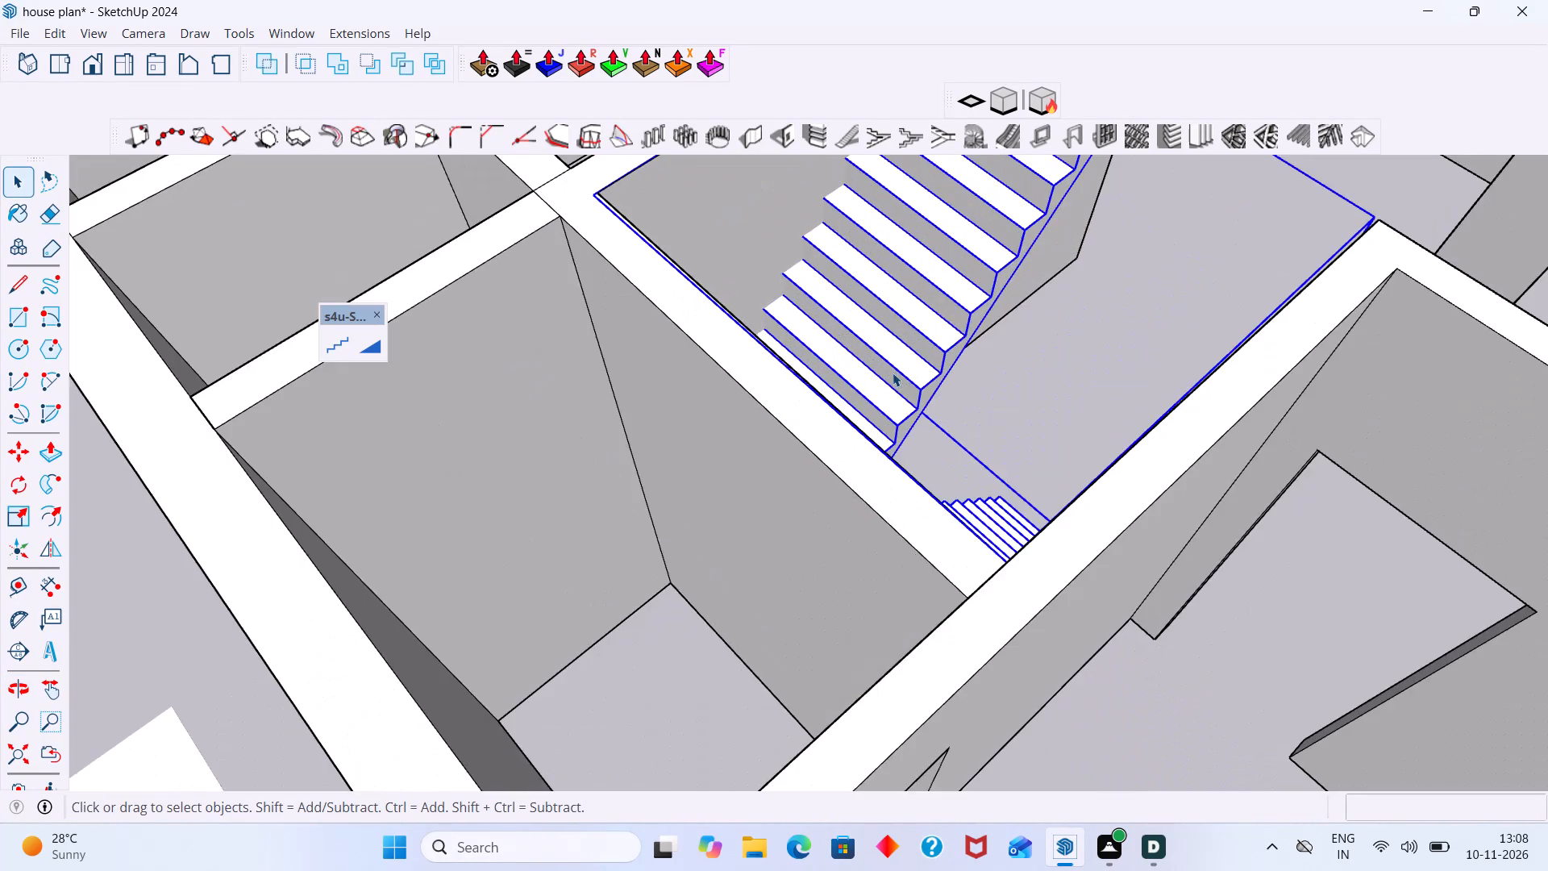
pyautogui.moveTo(877, 377); pyautogui.dragTo(768, 393, button='middle')
pyautogui.scroll(3, 802, 528)
pyautogui.moveTo(757, 536); pyautogui.dragTo(630, 534, button='middle')
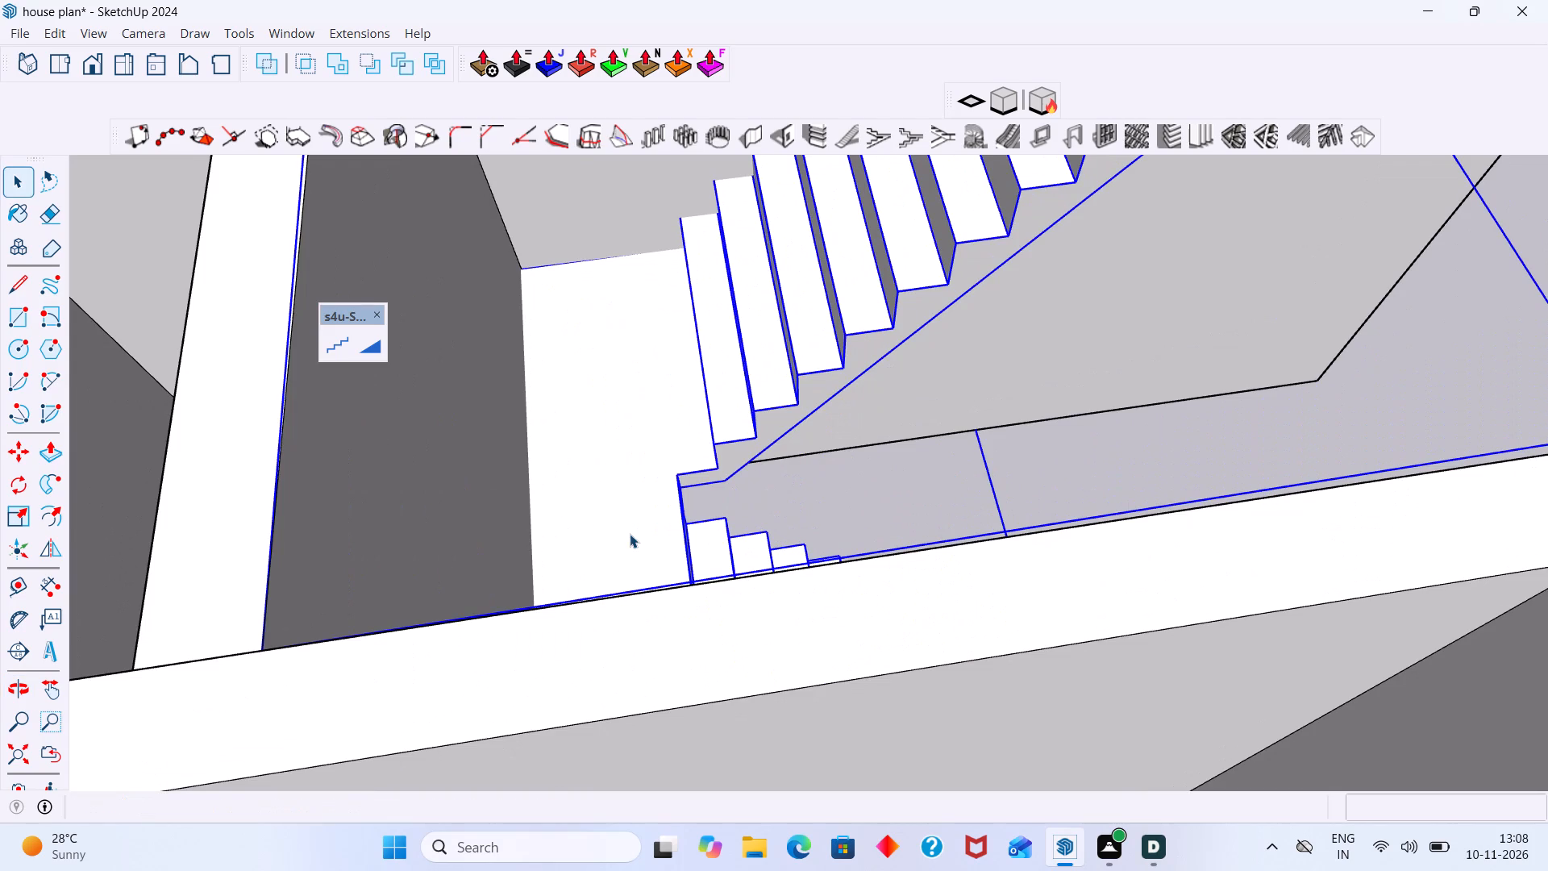
# Scale the staircase's landing side to 1.76 along green and 1.00 along blue, extending it to the adjoining room's far wall.
pyautogui.click(568, 516)
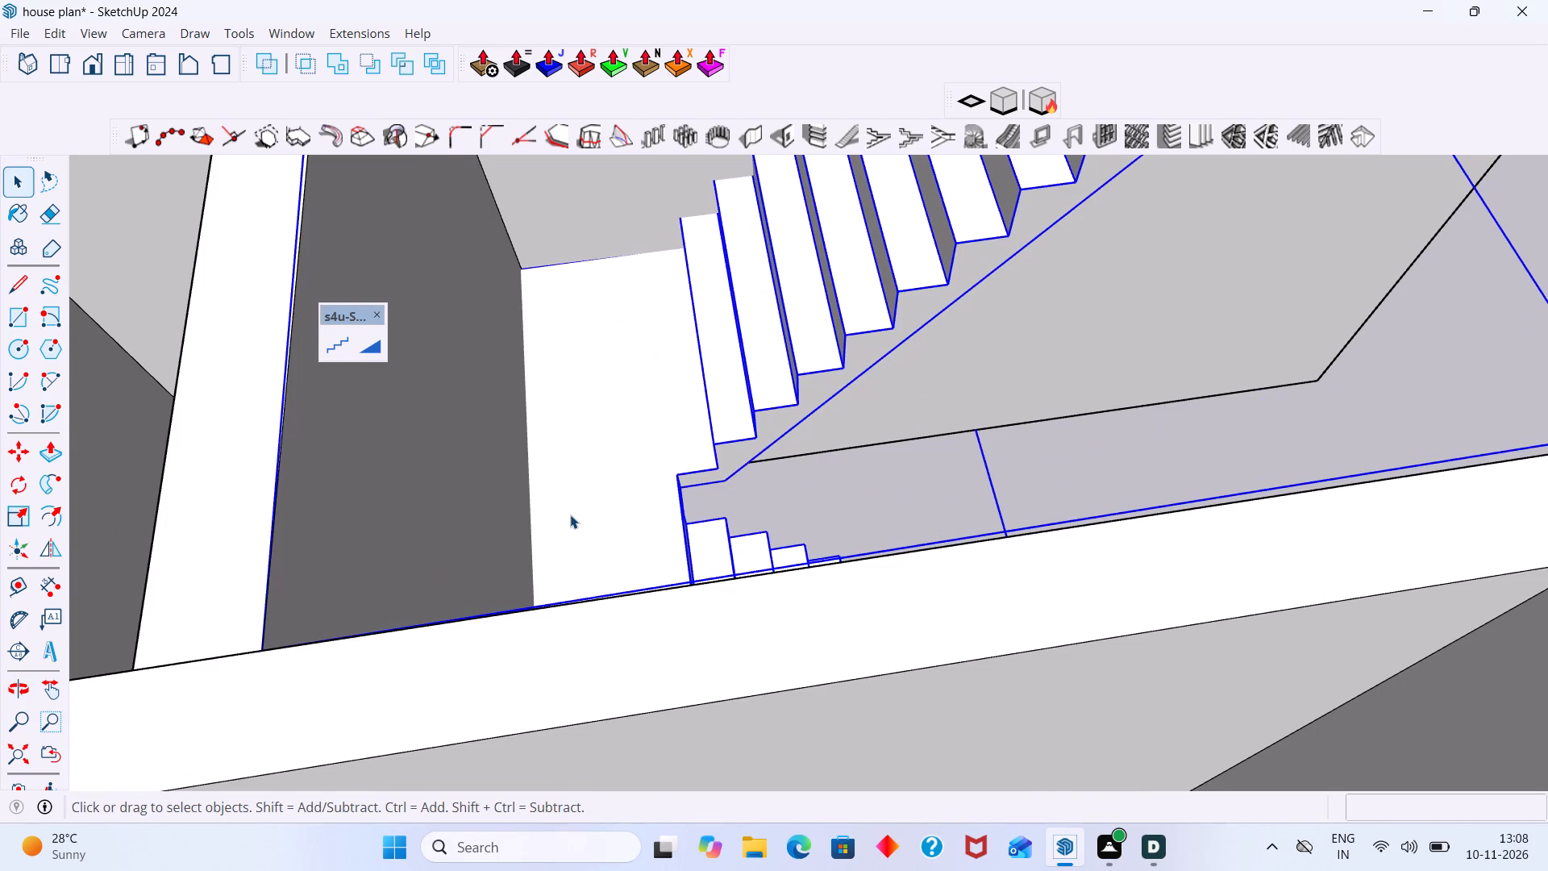
pyautogui.press('s')
pyautogui.scroll(-3, 501, 510)
pyautogui.click(374, 247)
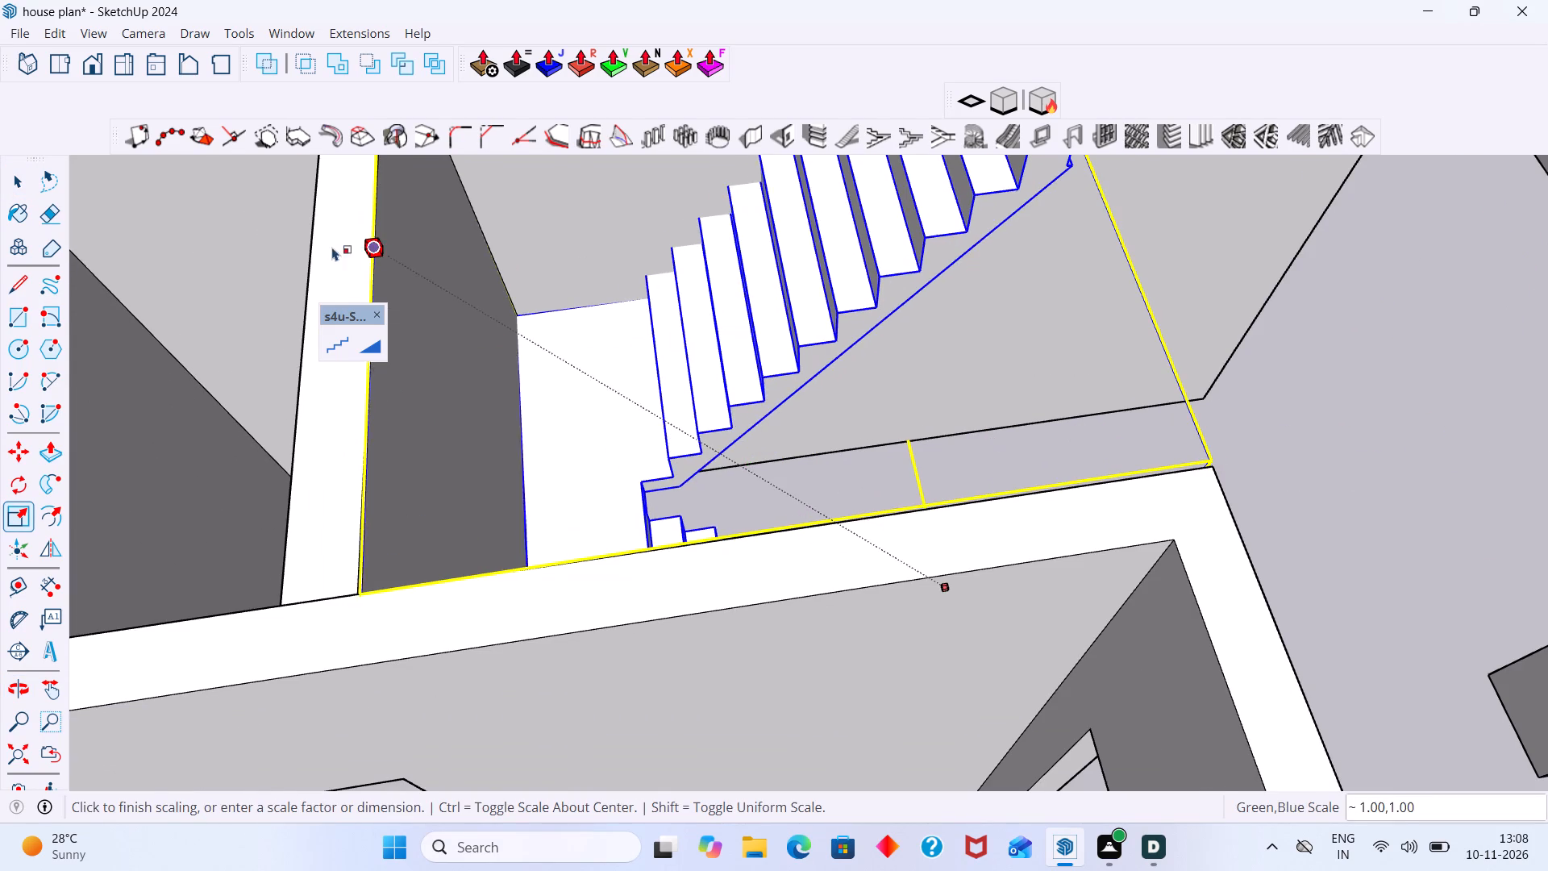
pyautogui.scroll(-4, 123, 302)
pyautogui.moveTo(123, 317); pyautogui.dragTo(364, 343, button='middle')
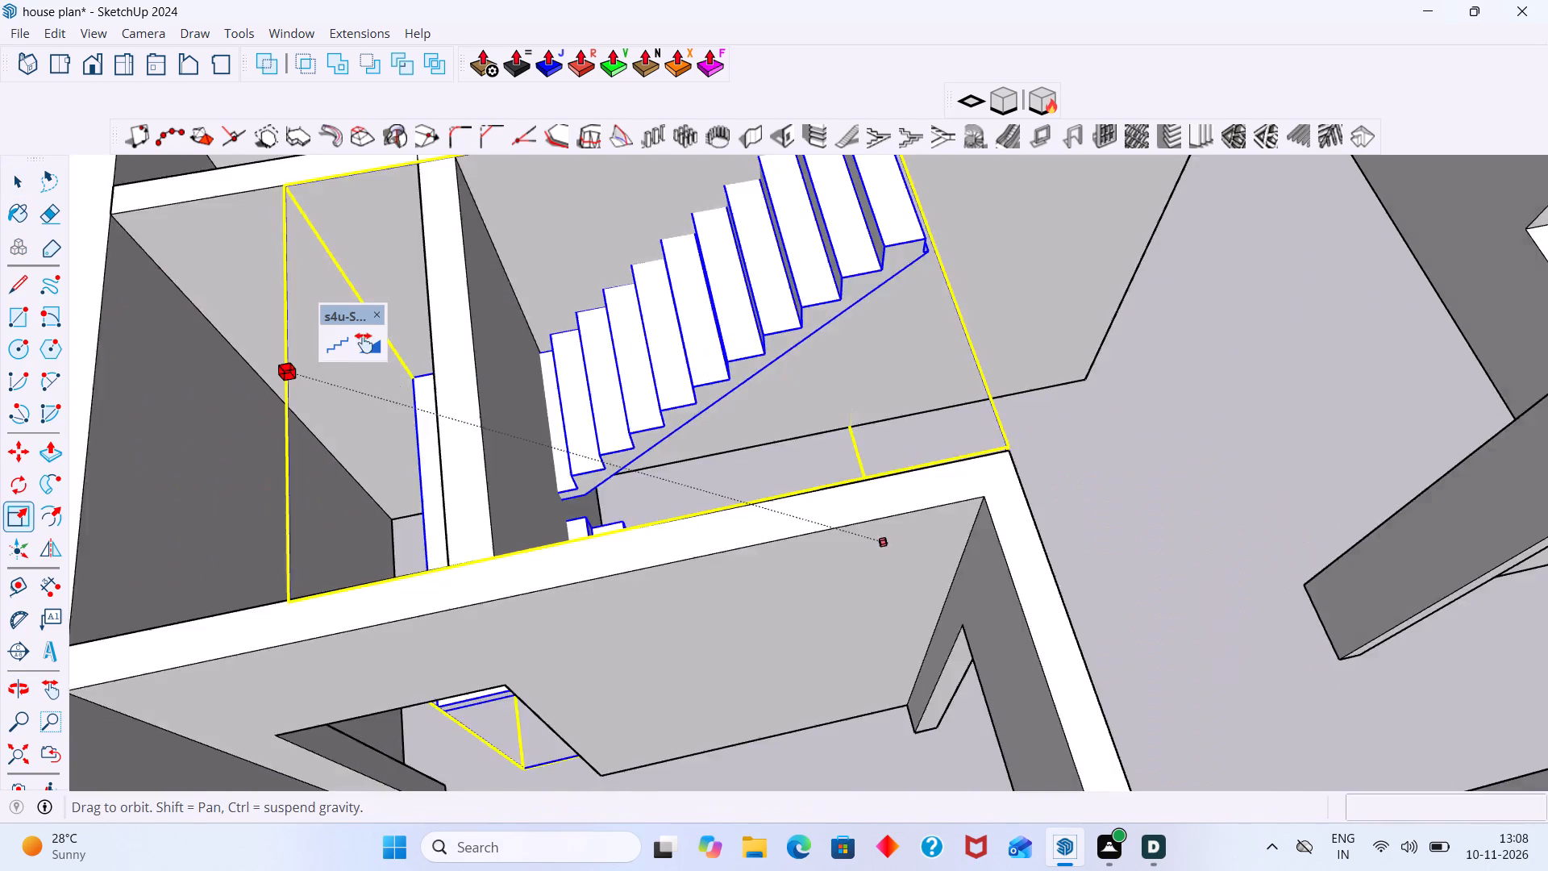
pyautogui.moveTo(364, 343); pyautogui.dragTo(402, 347, button='middle')
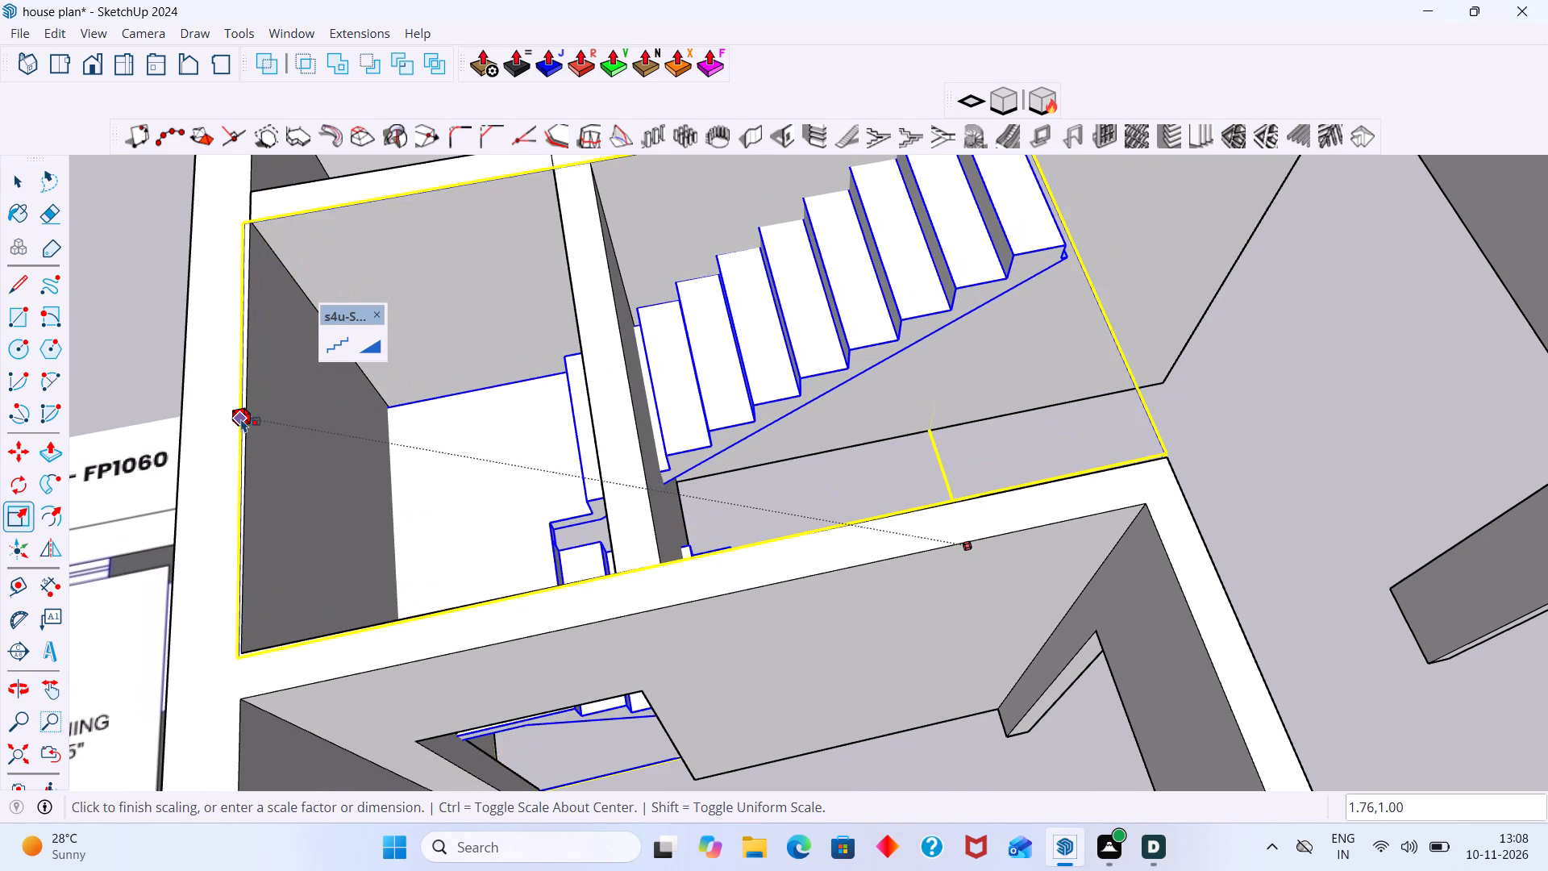
pyautogui.click(241, 419)
pyautogui.scroll(-6, 554, 385)
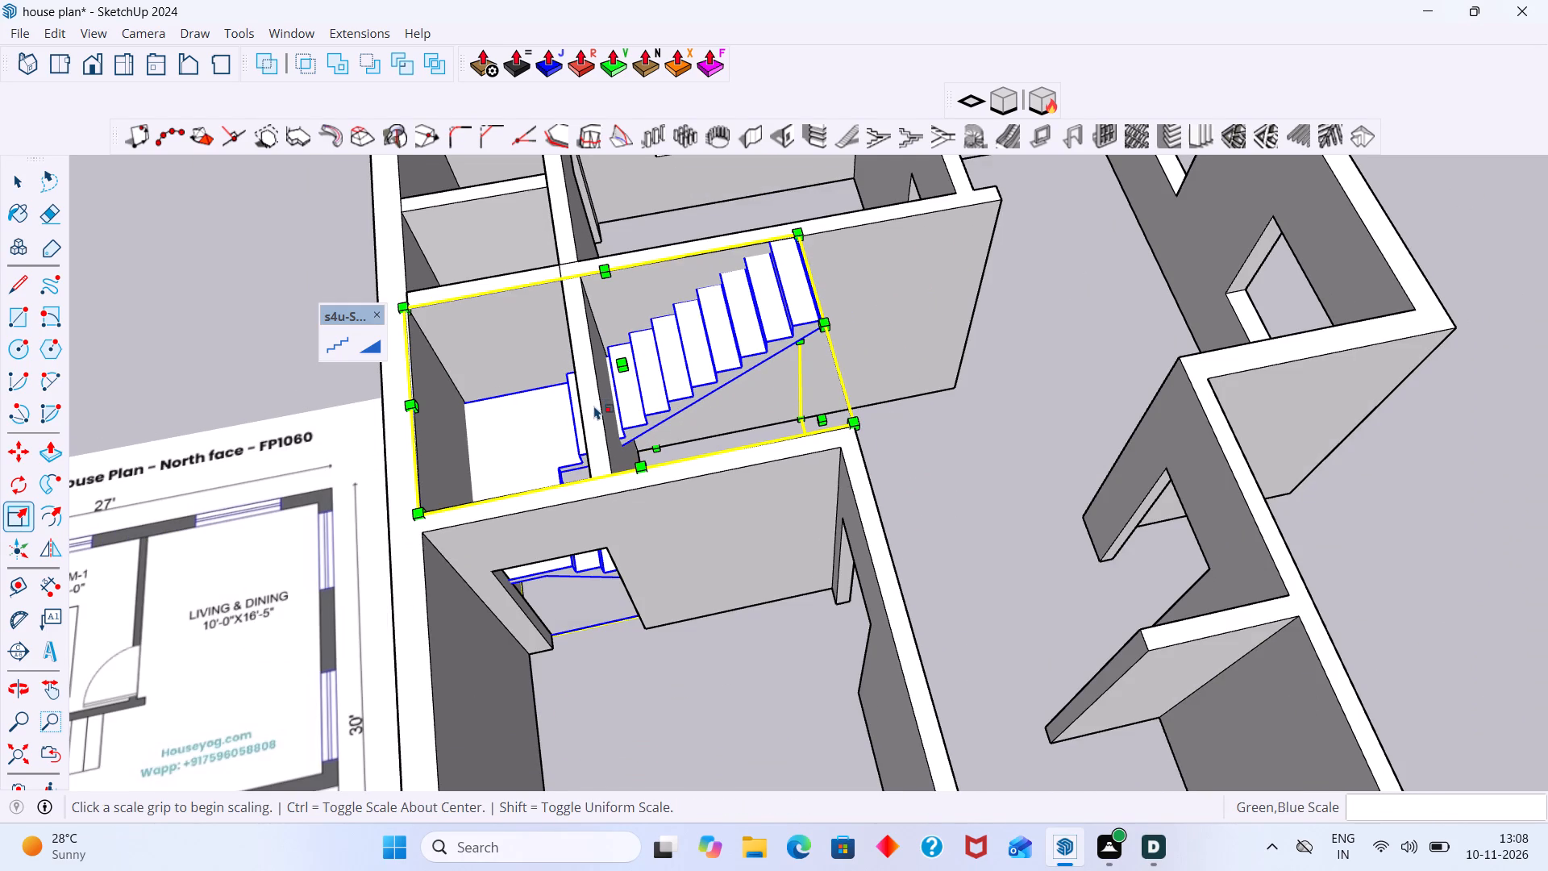
pyautogui.moveTo(555, 550); pyautogui.dragTo(549, 465, button='middle')
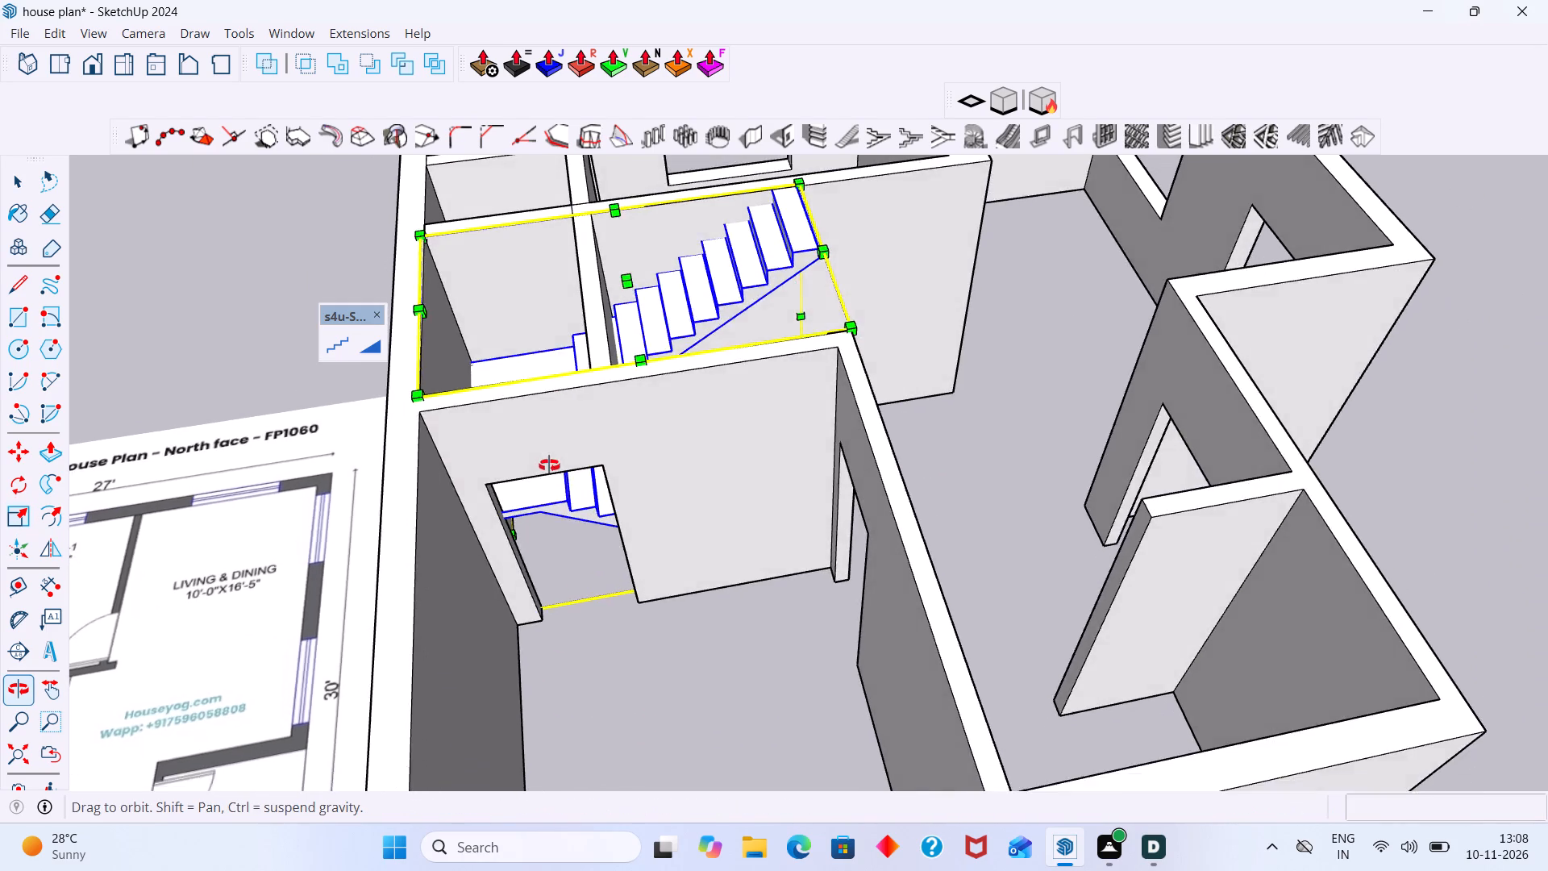
pyautogui.moveTo(549, 465); pyautogui.dragTo(560, 535, button='middle')
pyautogui.moveTo(522, 571); pyautogui.dragTo(466, 542, button='middle')
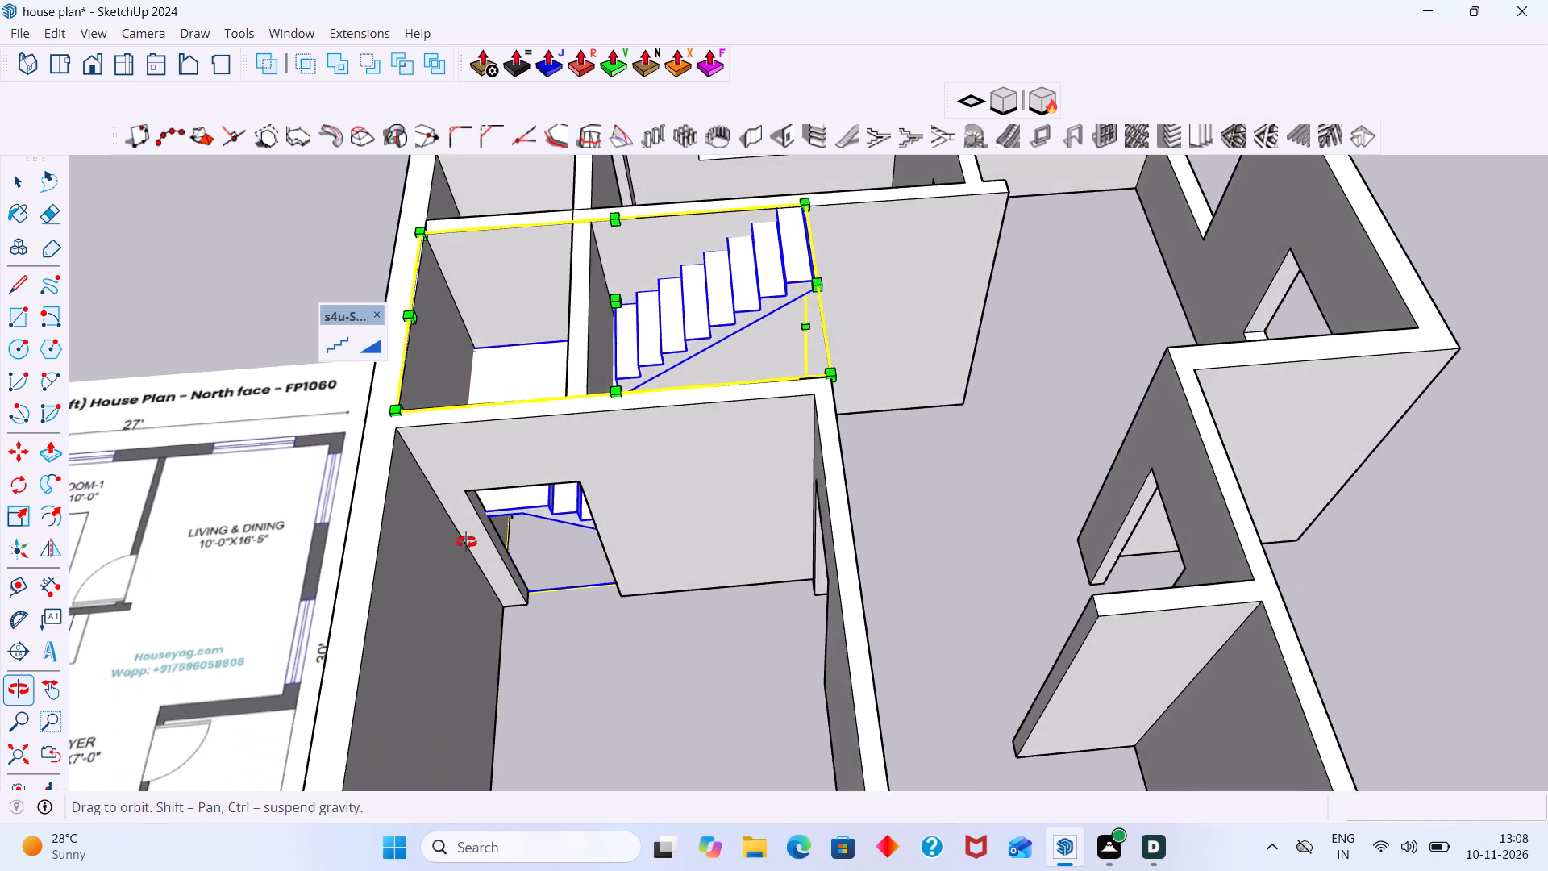
pyautogui.moveTo(466, 542); pyautogui.dragTo(454, 476, button='middle')
pyautogui.press('space')
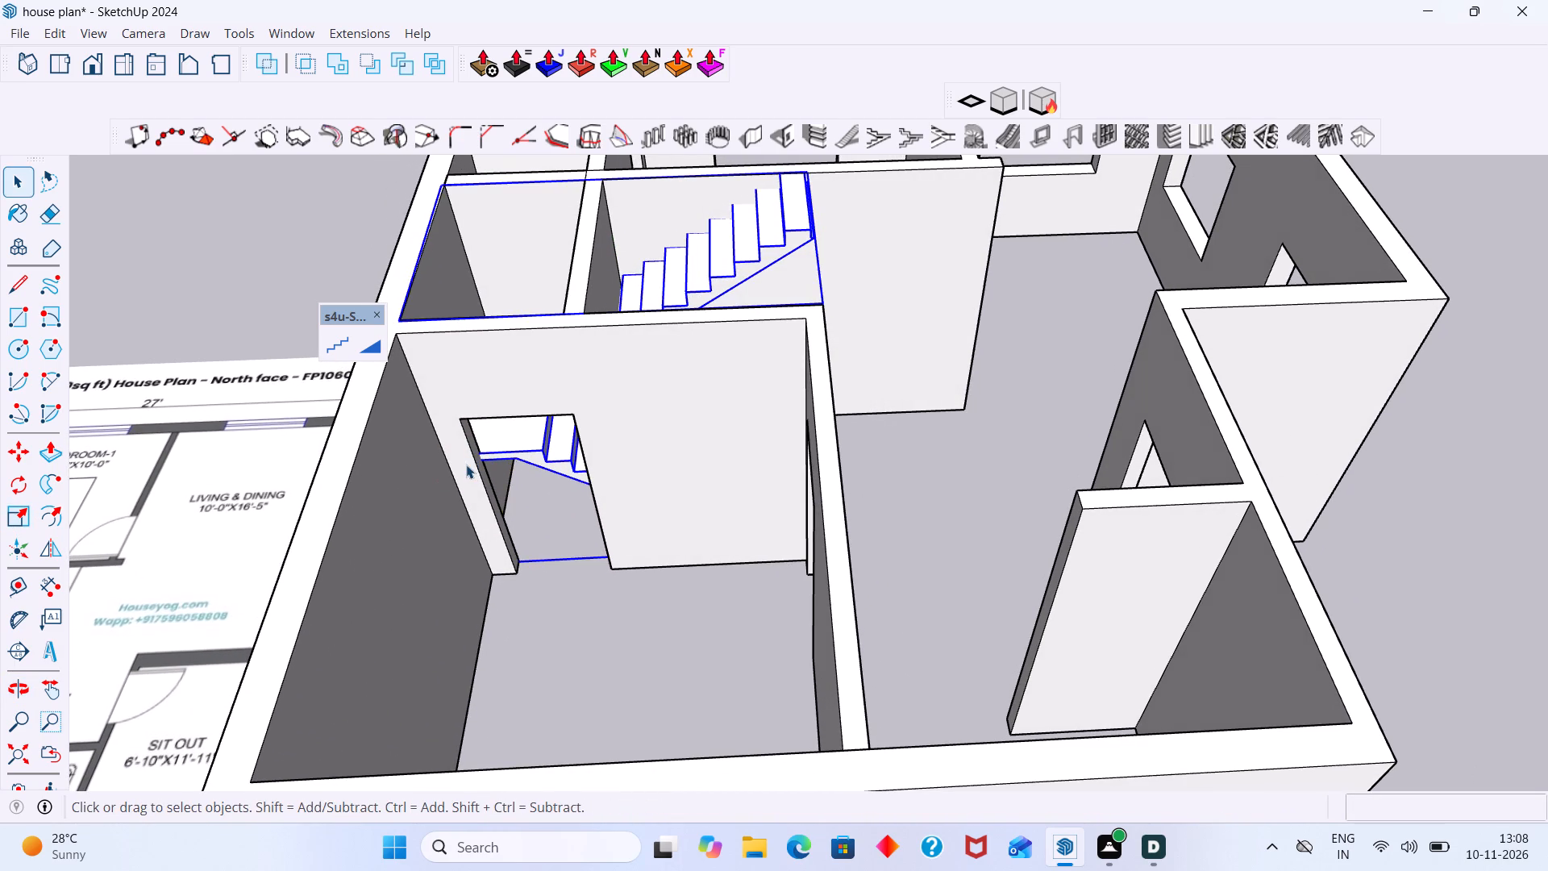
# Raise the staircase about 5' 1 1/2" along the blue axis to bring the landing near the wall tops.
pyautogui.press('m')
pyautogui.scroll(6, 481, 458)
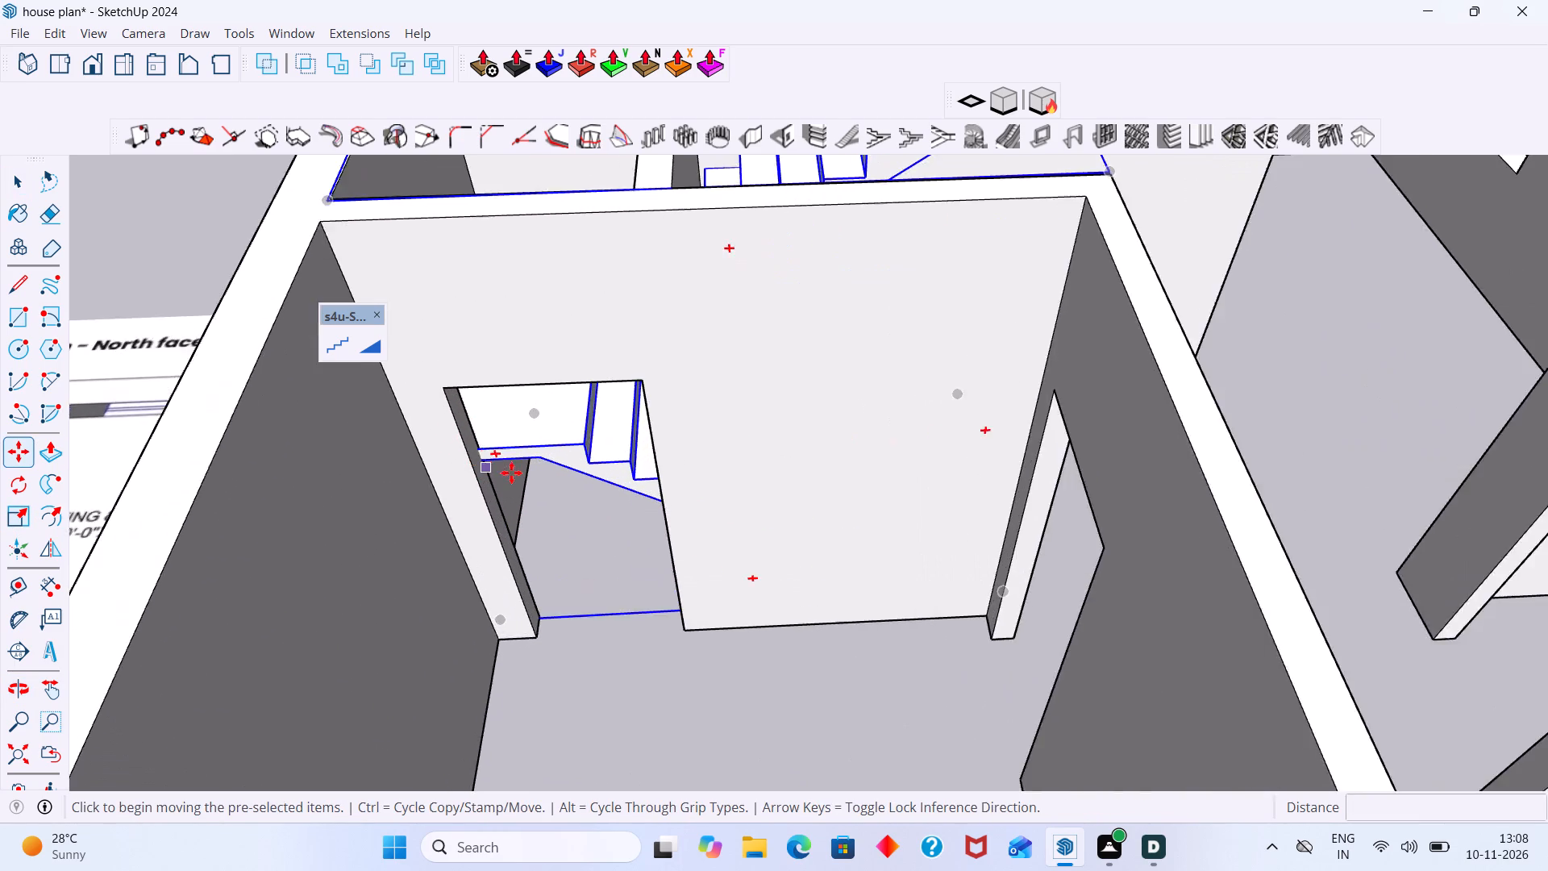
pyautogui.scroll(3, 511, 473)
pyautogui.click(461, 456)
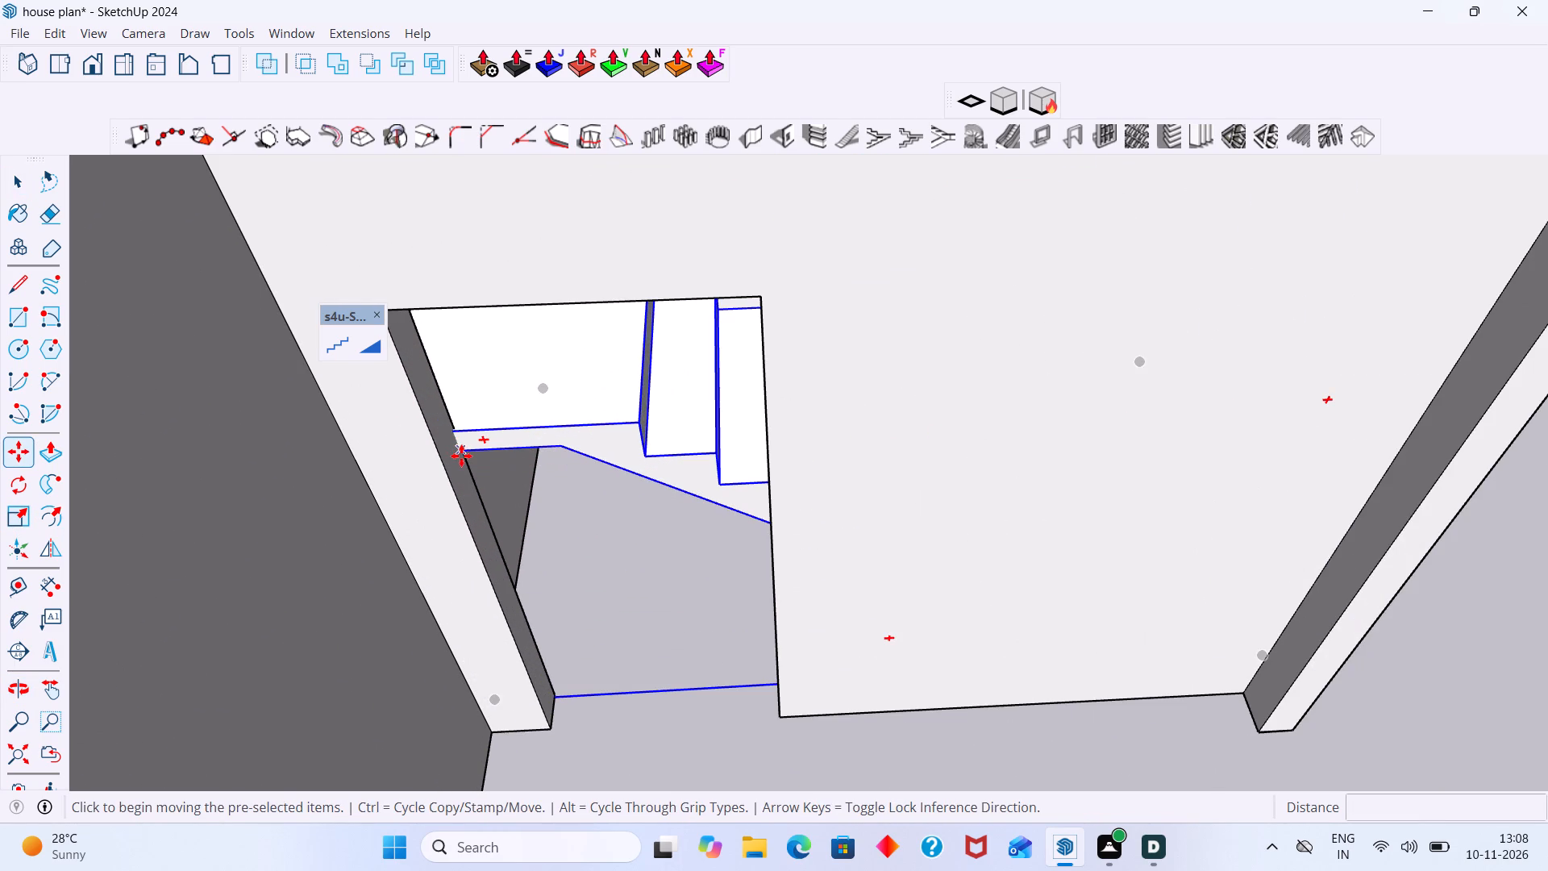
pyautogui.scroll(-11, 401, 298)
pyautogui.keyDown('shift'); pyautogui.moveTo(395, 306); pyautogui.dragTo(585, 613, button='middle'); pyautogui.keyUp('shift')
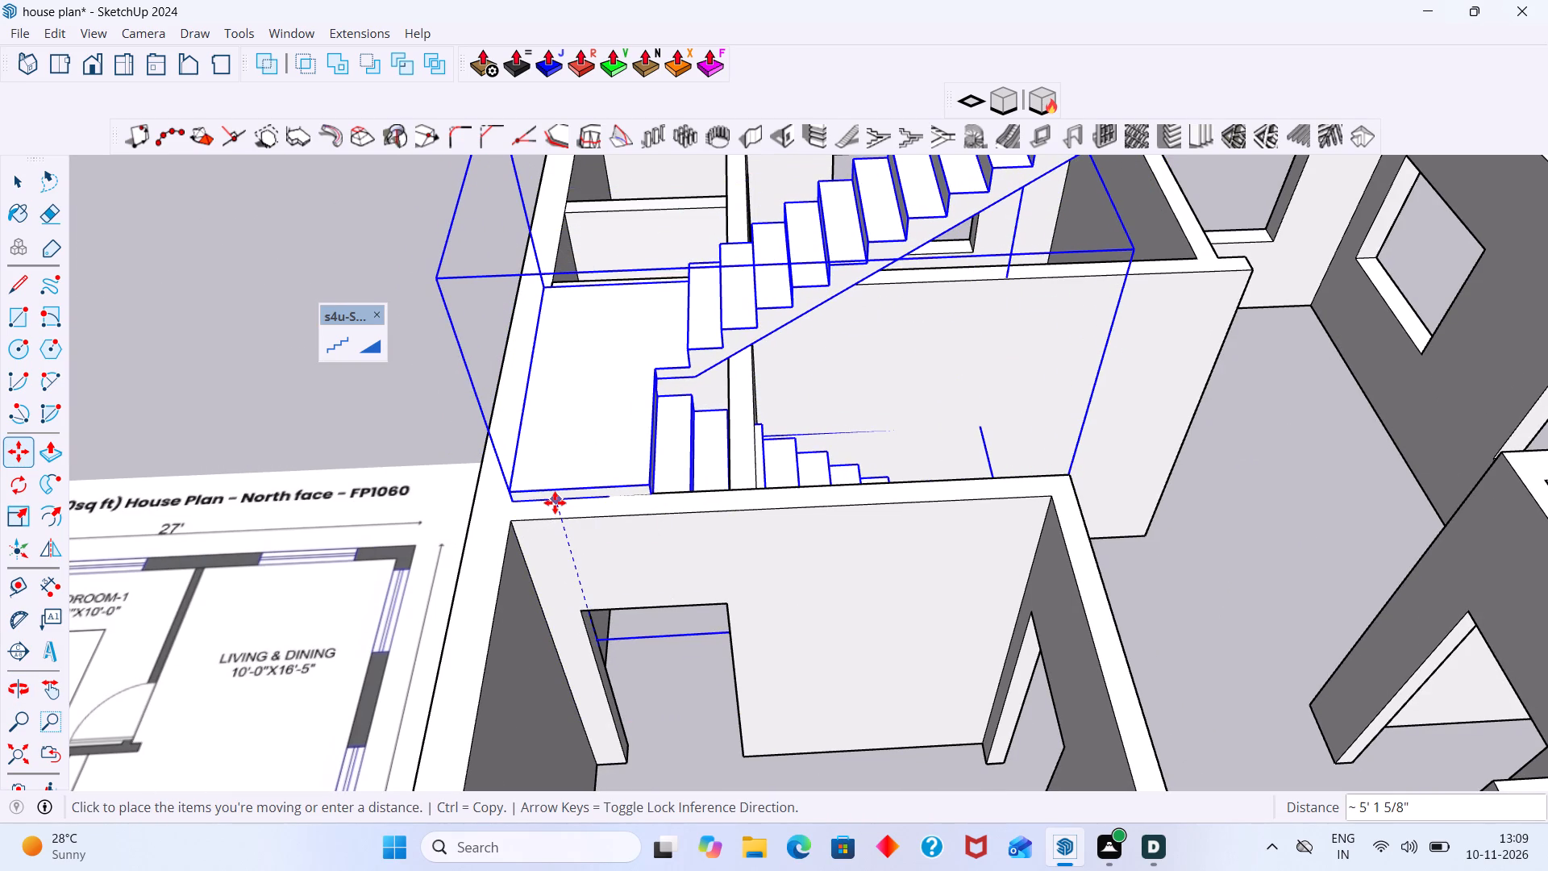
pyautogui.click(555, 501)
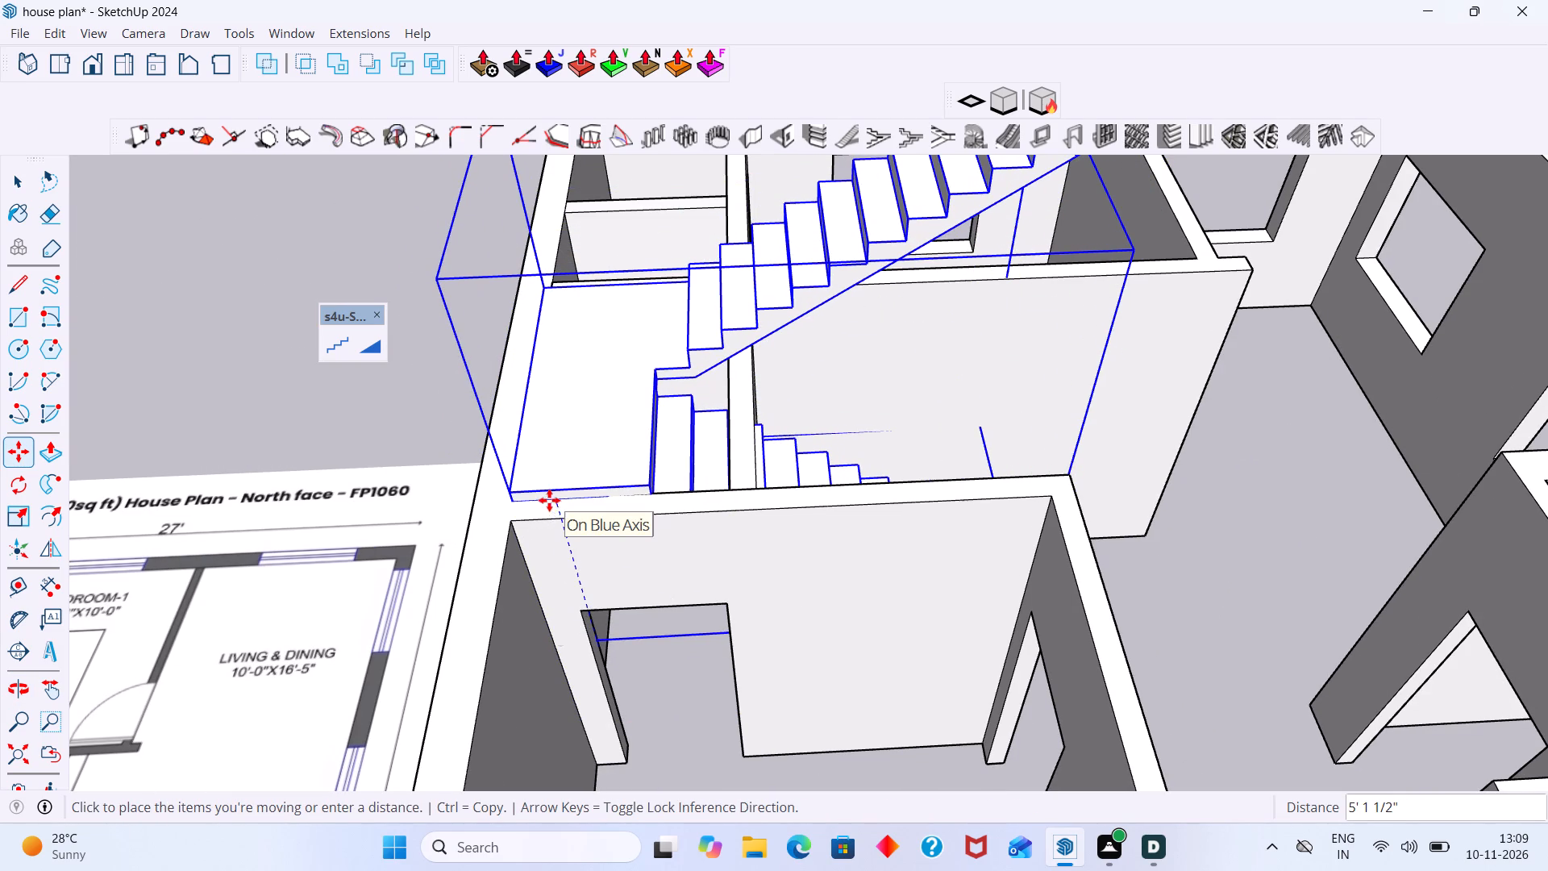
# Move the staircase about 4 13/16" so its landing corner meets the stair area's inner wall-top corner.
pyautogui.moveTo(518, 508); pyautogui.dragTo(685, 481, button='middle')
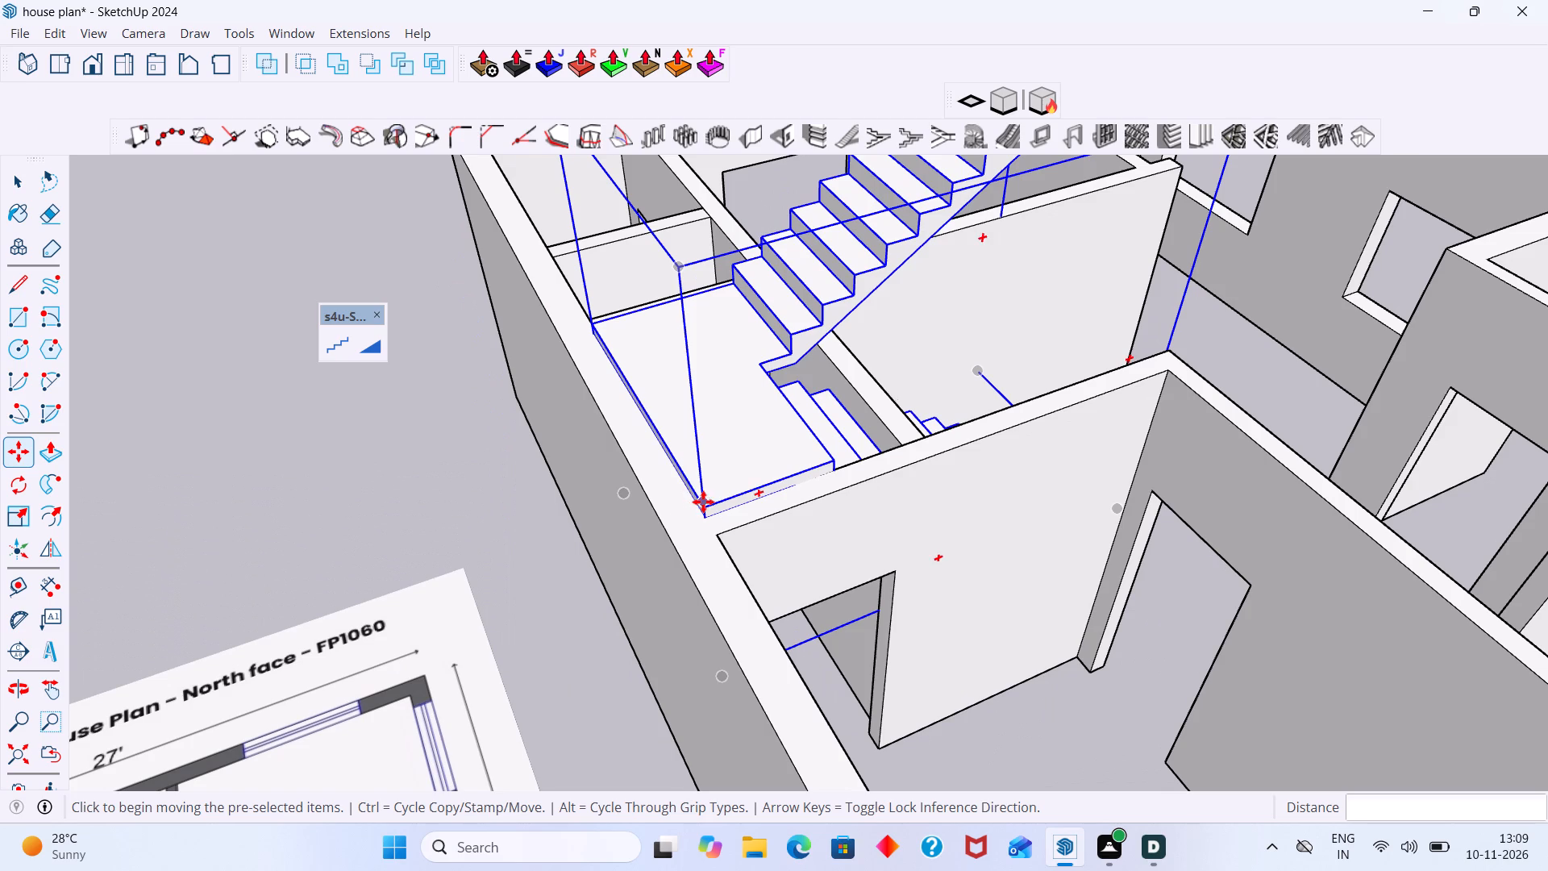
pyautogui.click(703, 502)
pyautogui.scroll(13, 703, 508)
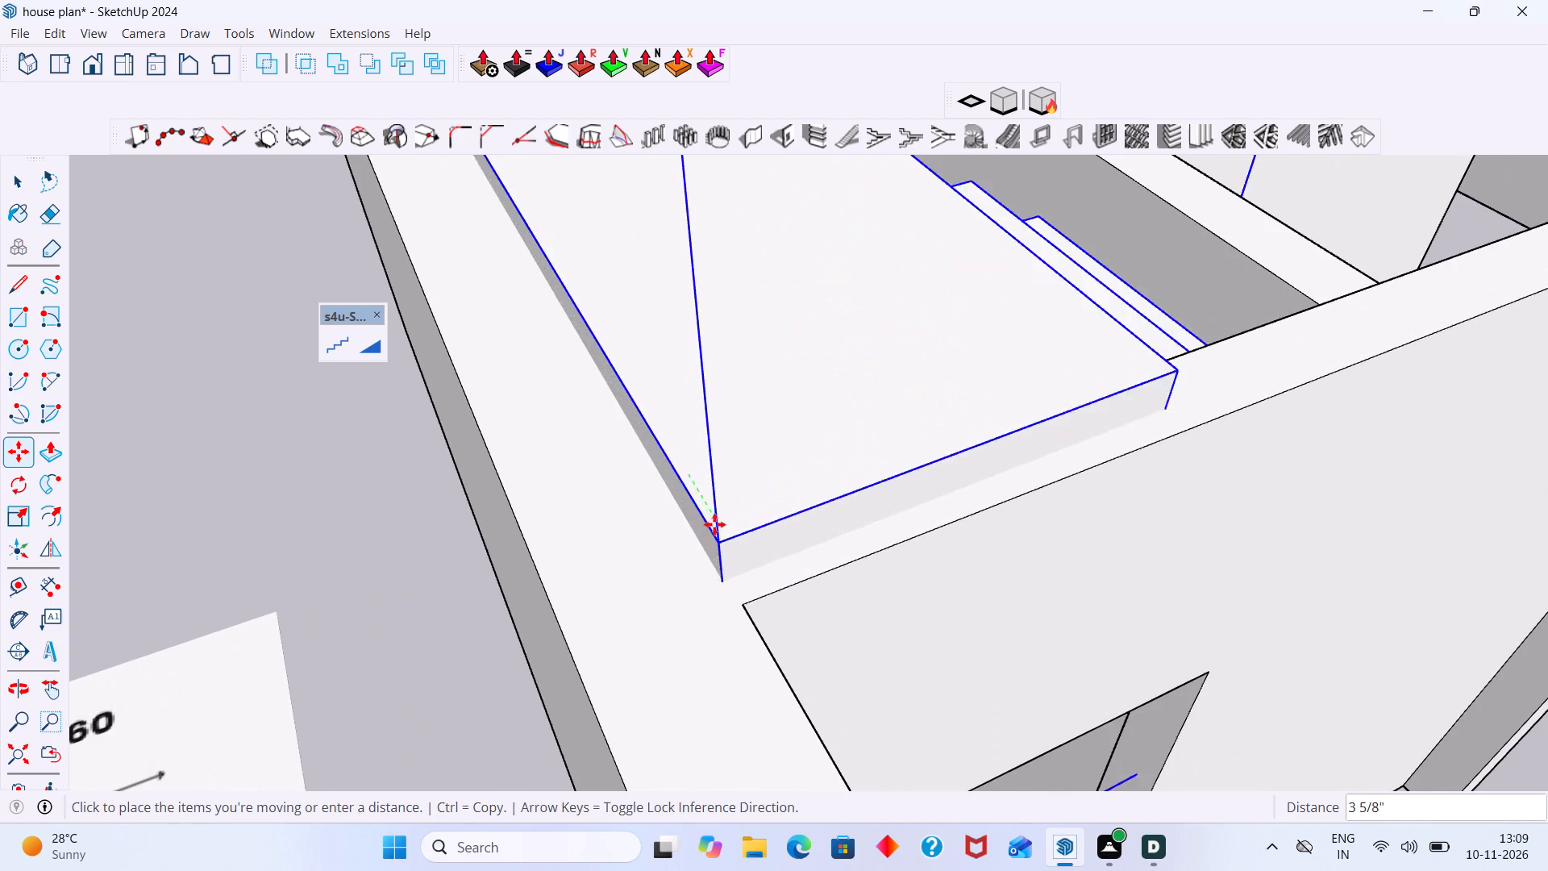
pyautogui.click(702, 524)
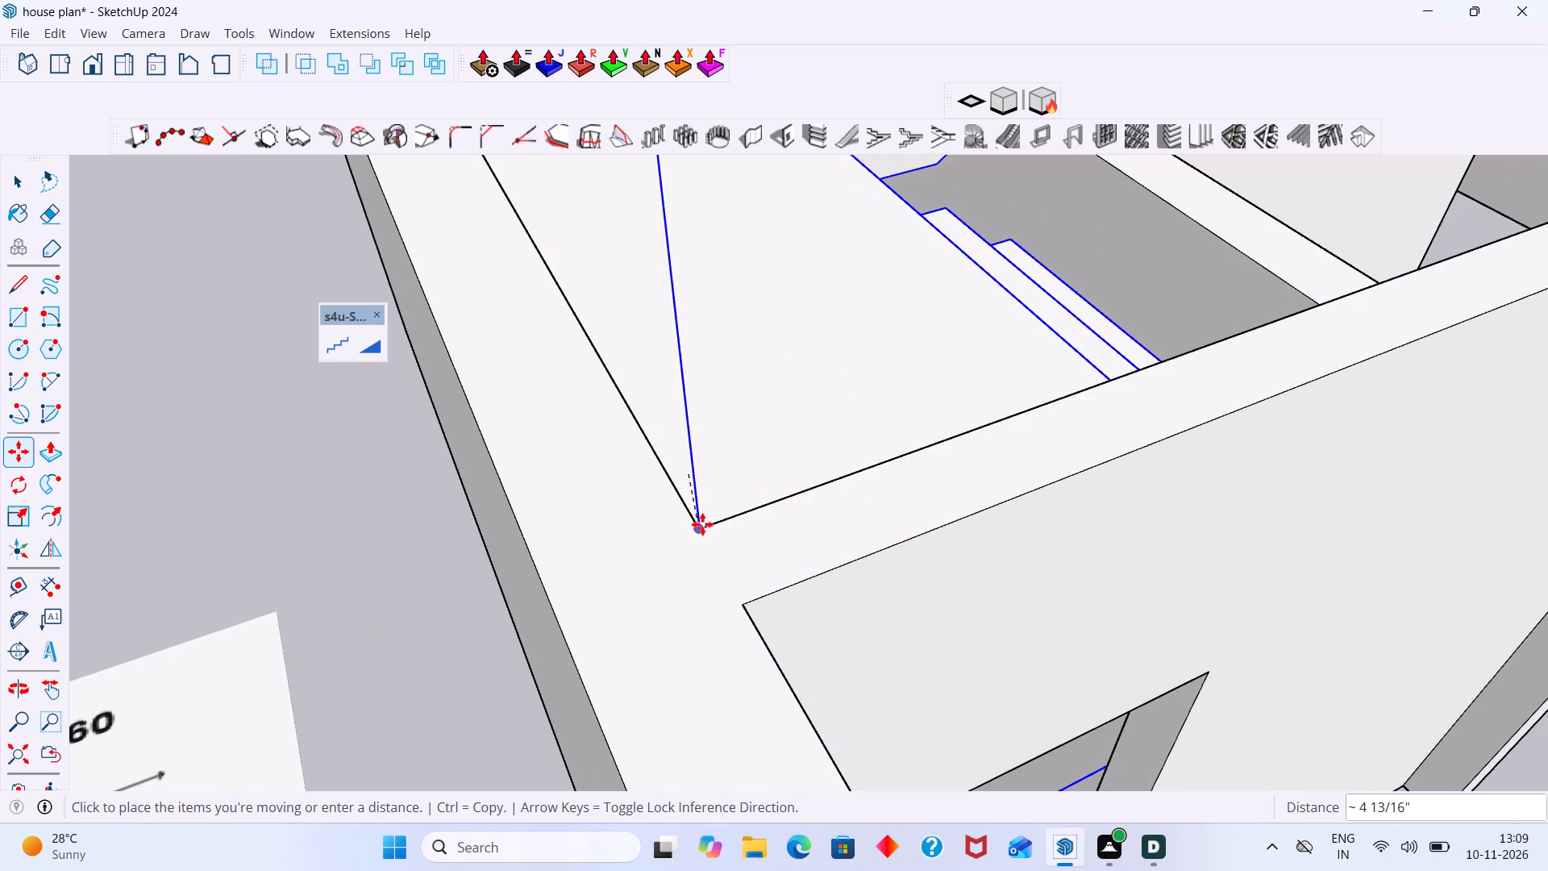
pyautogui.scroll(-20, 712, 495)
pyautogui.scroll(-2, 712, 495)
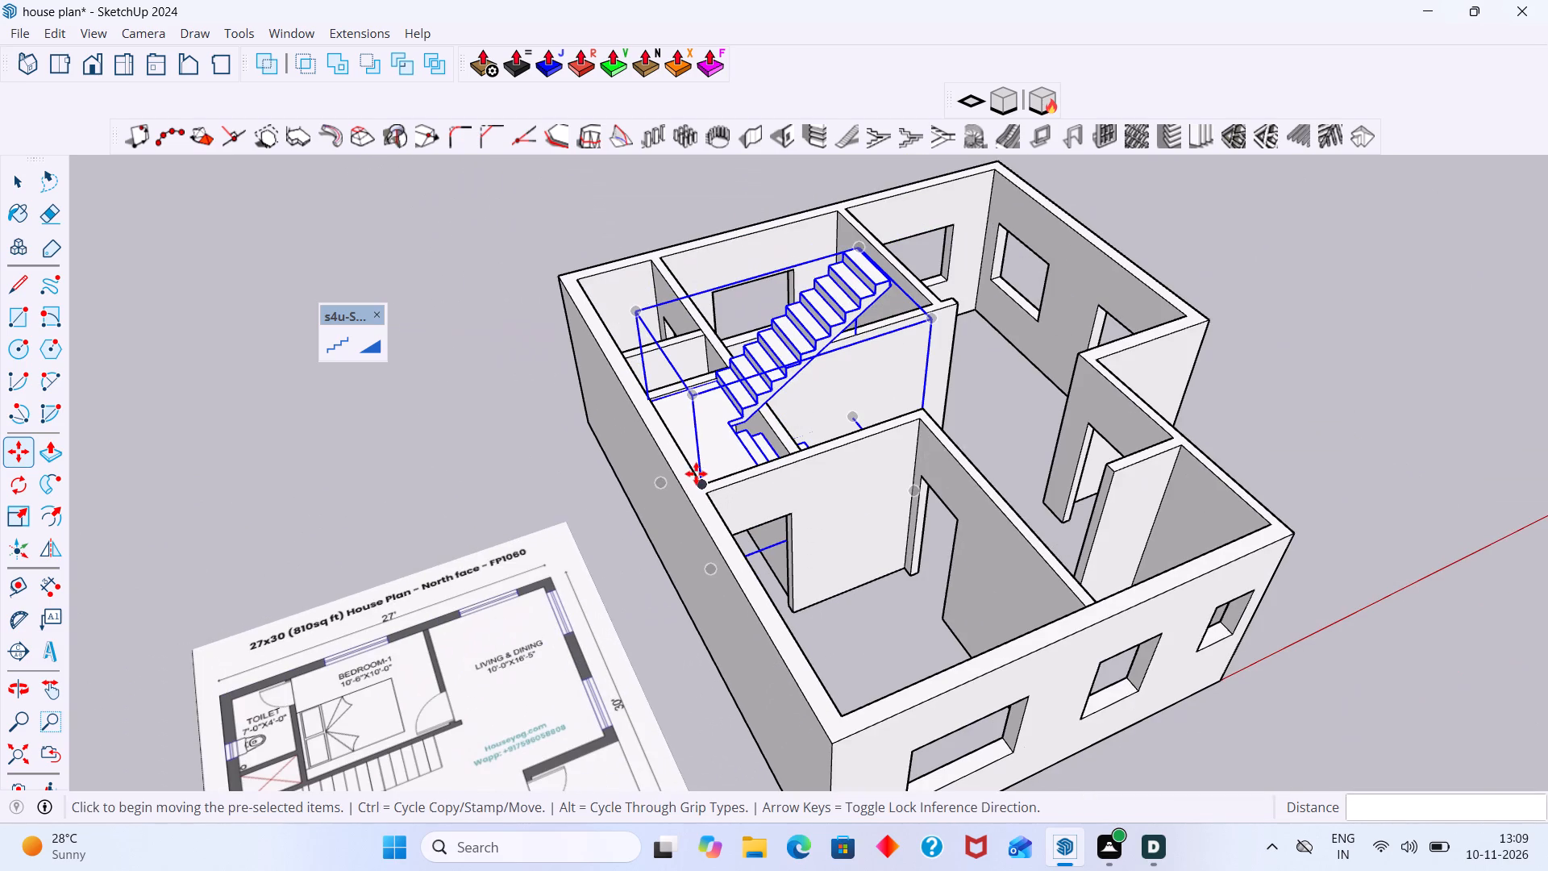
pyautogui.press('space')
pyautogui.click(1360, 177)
# Check the staircase's fit within the stair area from several angles and delete the whole staircase.
pyautogui.scroll(6, 838, 405)
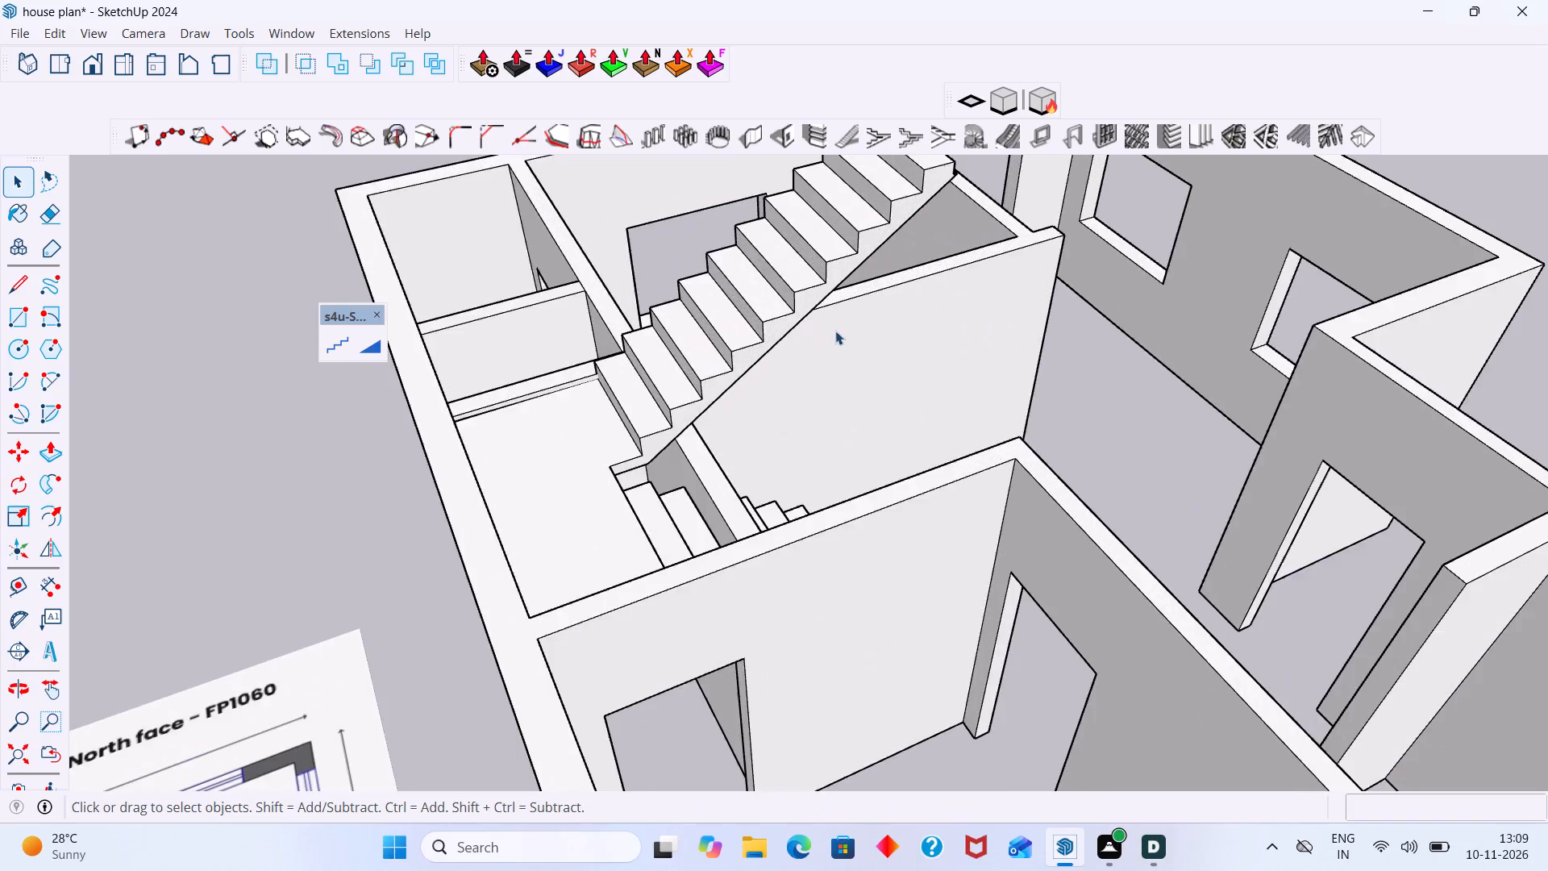
pyautogui.moveTo(830, 329); pyautogui.dragTo(746, 352, button='middle')
pyautogui.scroll(1, 746, 352)
pyautogui.scroll(-11, 739, 352)
pyautogui.moveTo(720, 354); pyautogui.dragTo(518, 423, button='middle')
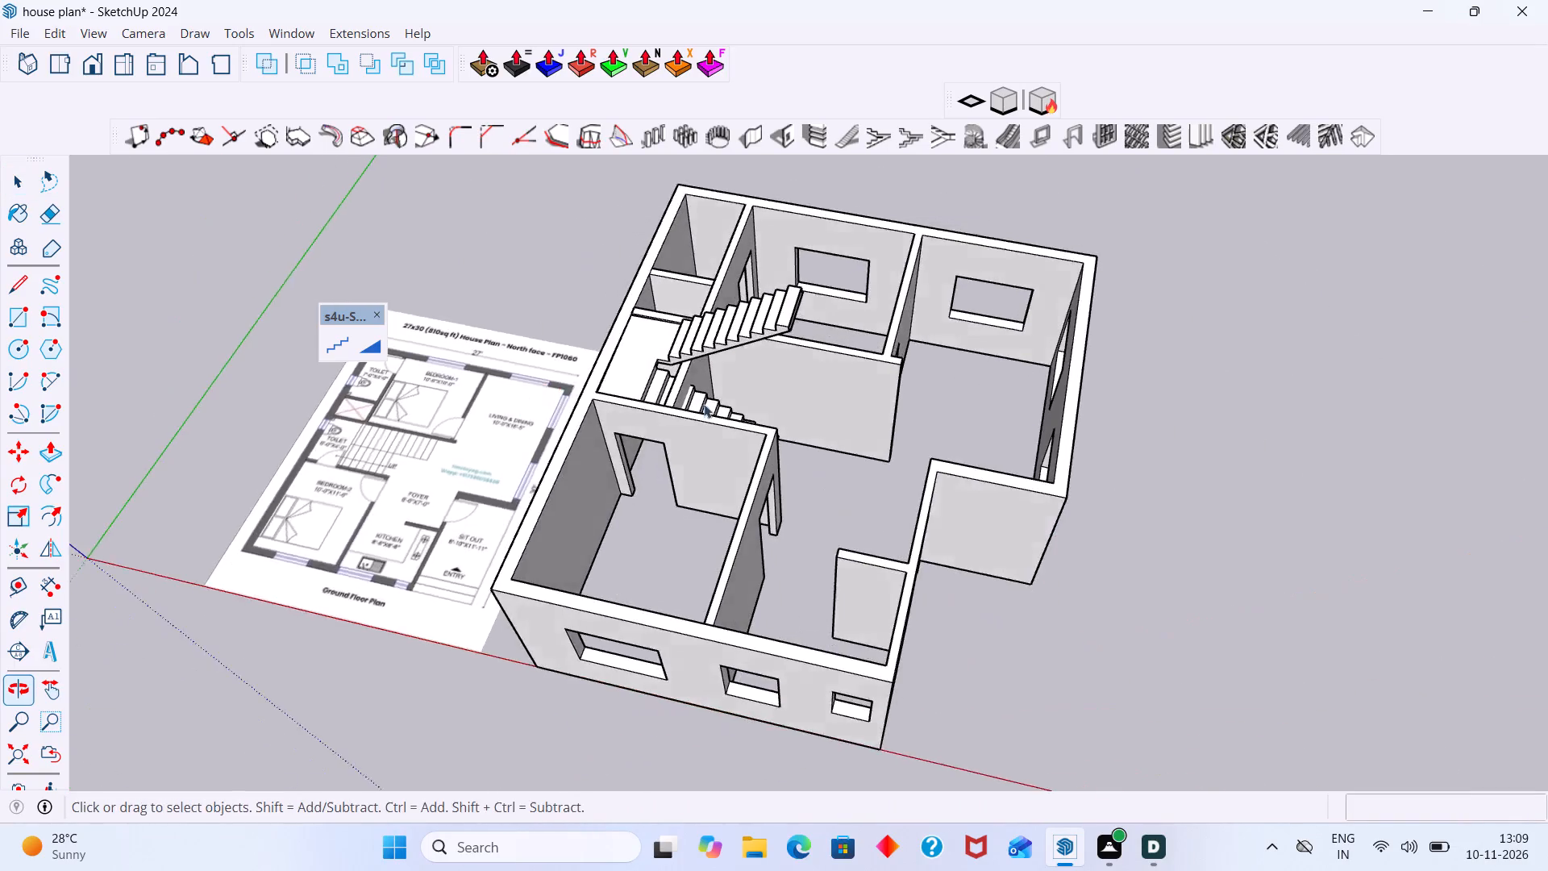
pyautogui.scroll(7, 712, 394)
pyautogui.moveTo(726, 395); pyautogui.dragTo(547, 460, button='middle')
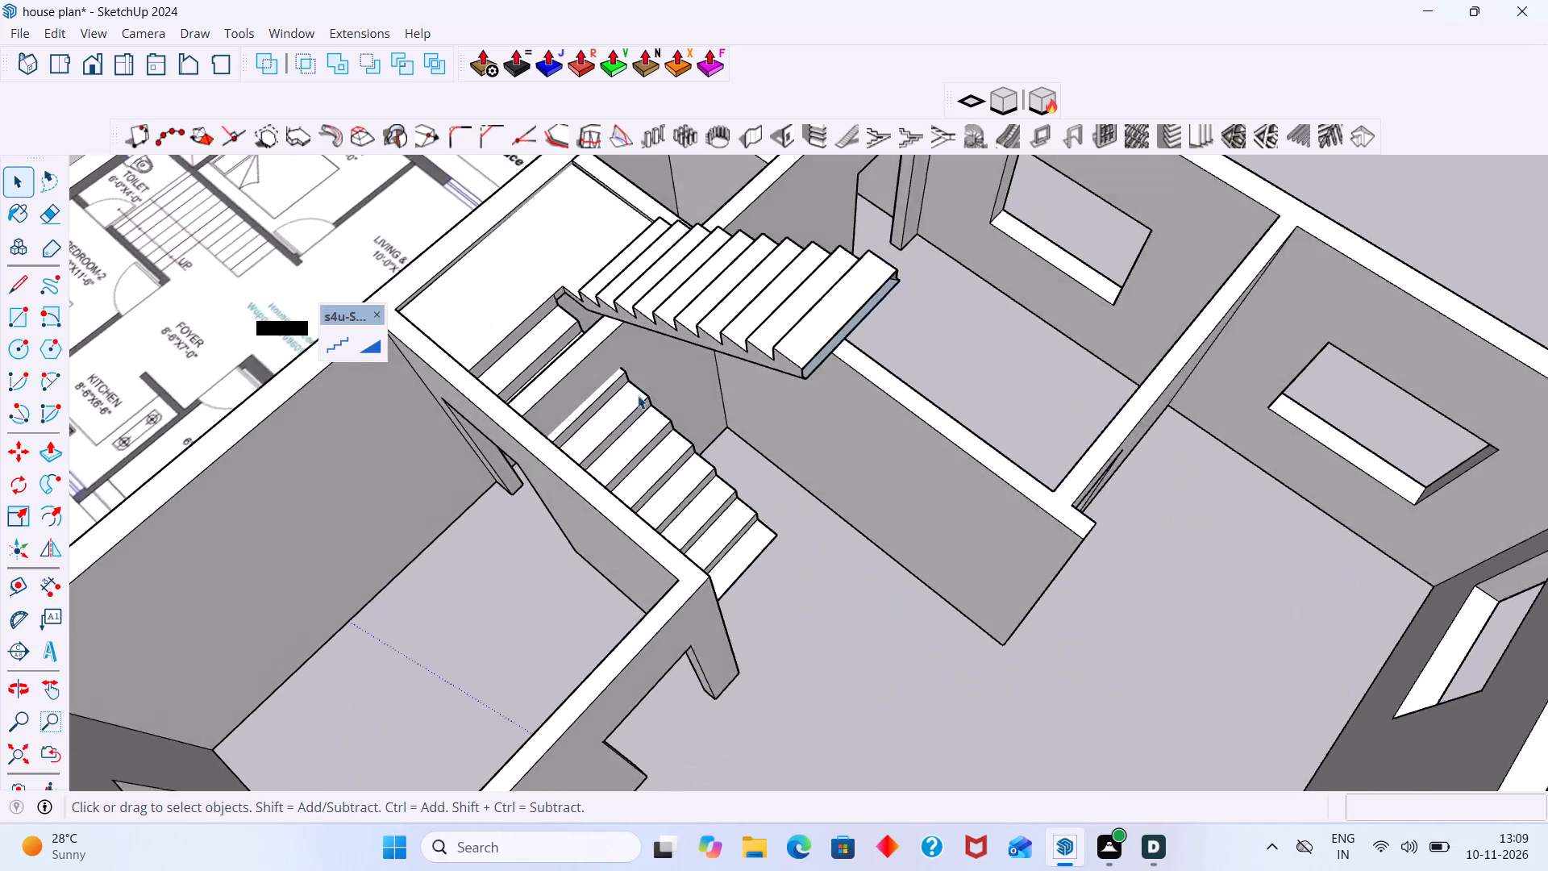
pyautogui.scroll(-3, 638, 395)
pyautogui.click(688, 335)
pyautogui.press('Delete')
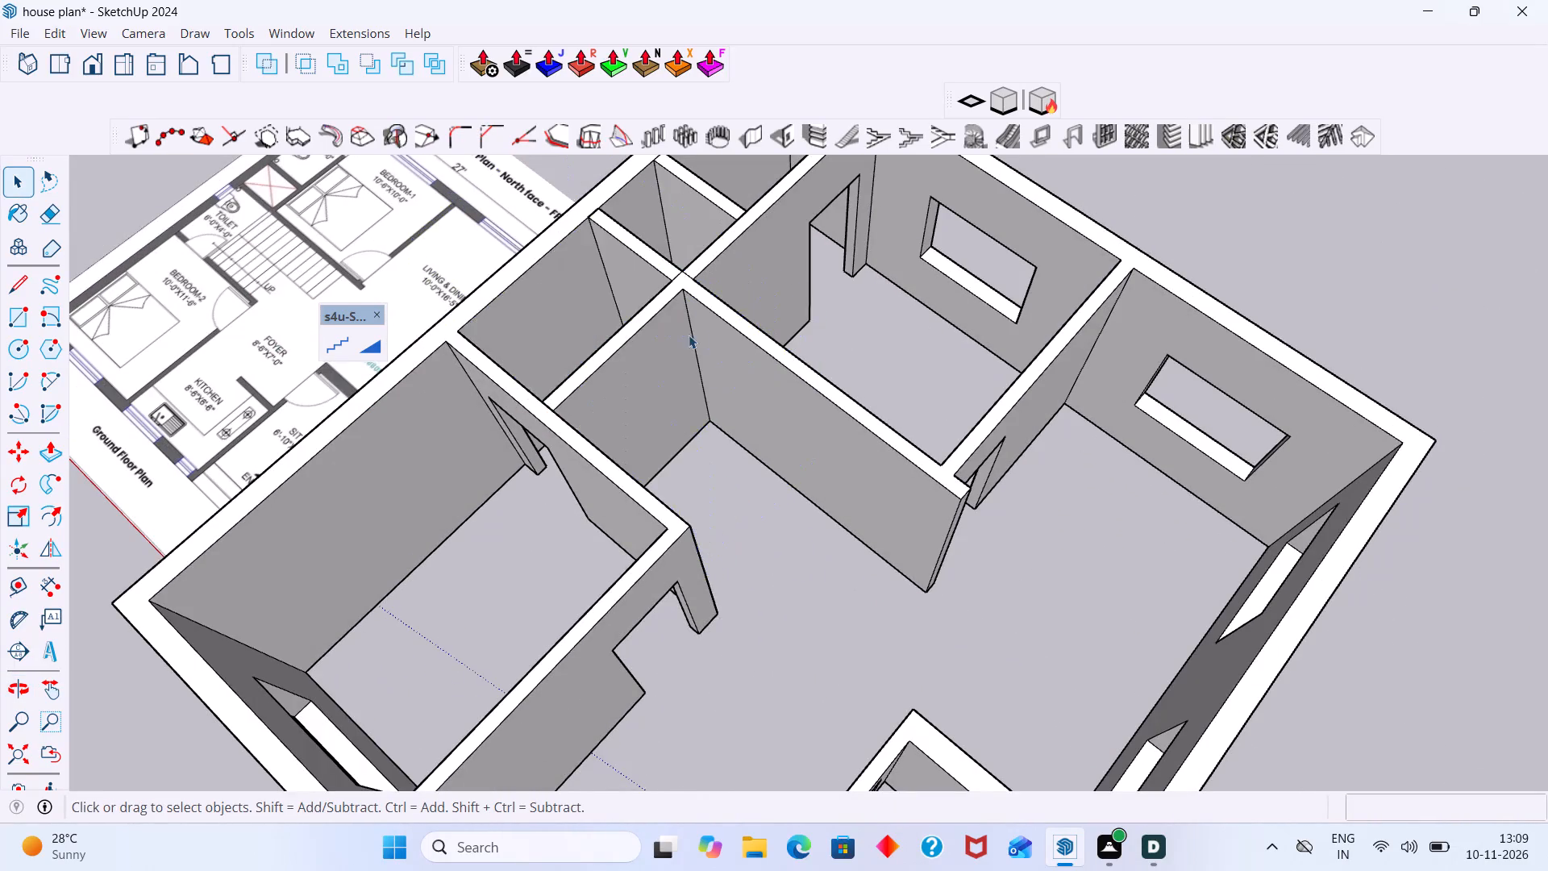
# Build a new dogleg staircase with 8 risers in each flight on the open ground beside the house.
pyautogui.scroll(-12, 743, 351)
pyautogui.moveTo(716, 416); pyautogui.dragTo(950, 444, button='middle')
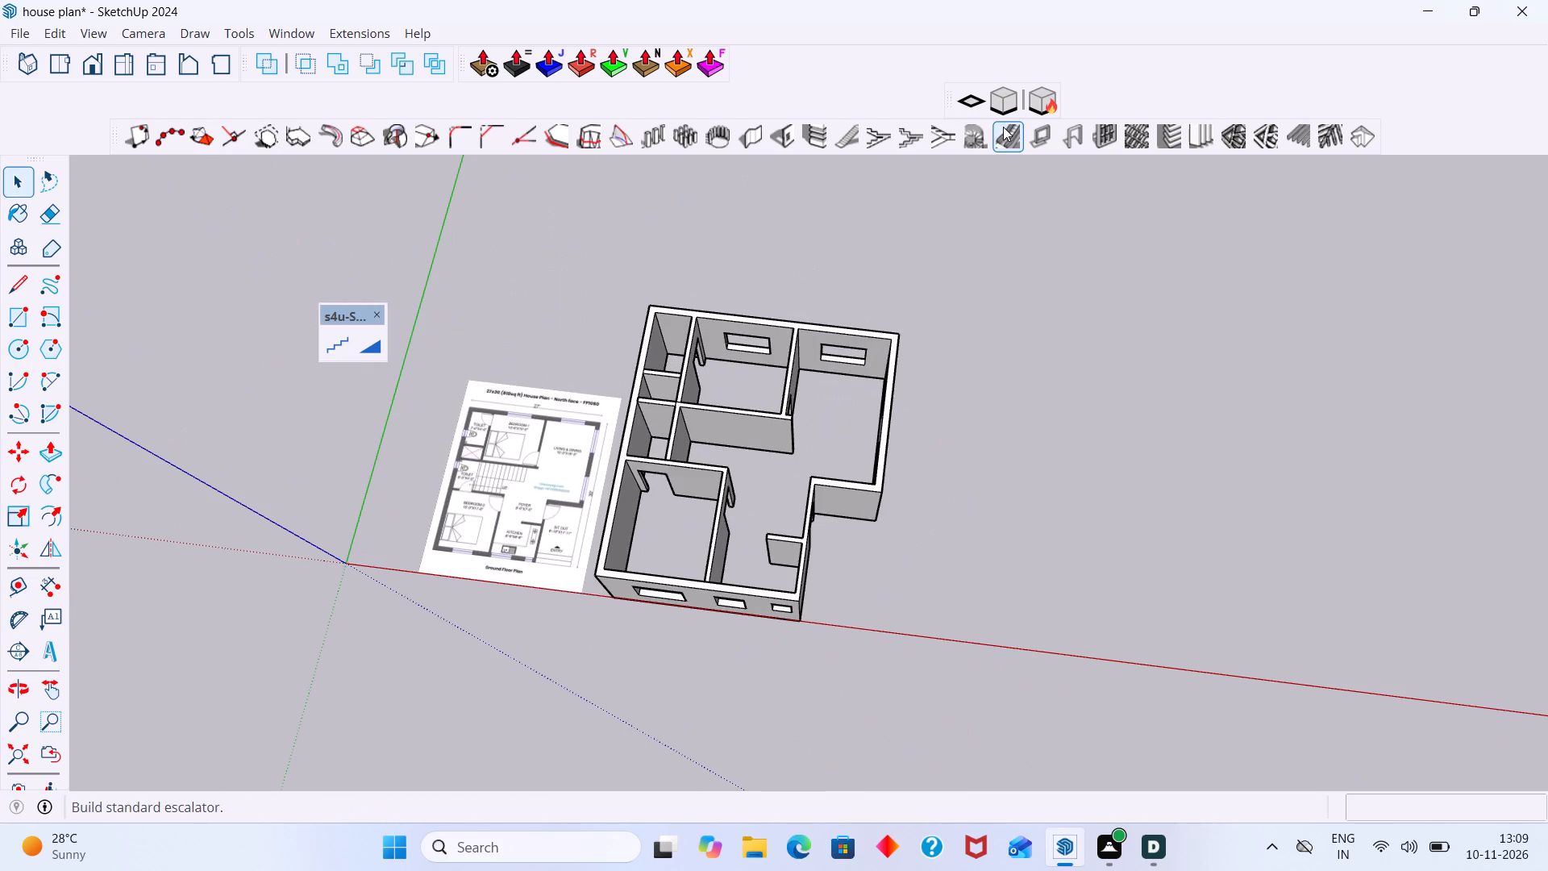
pyautogui.click(880, 140)
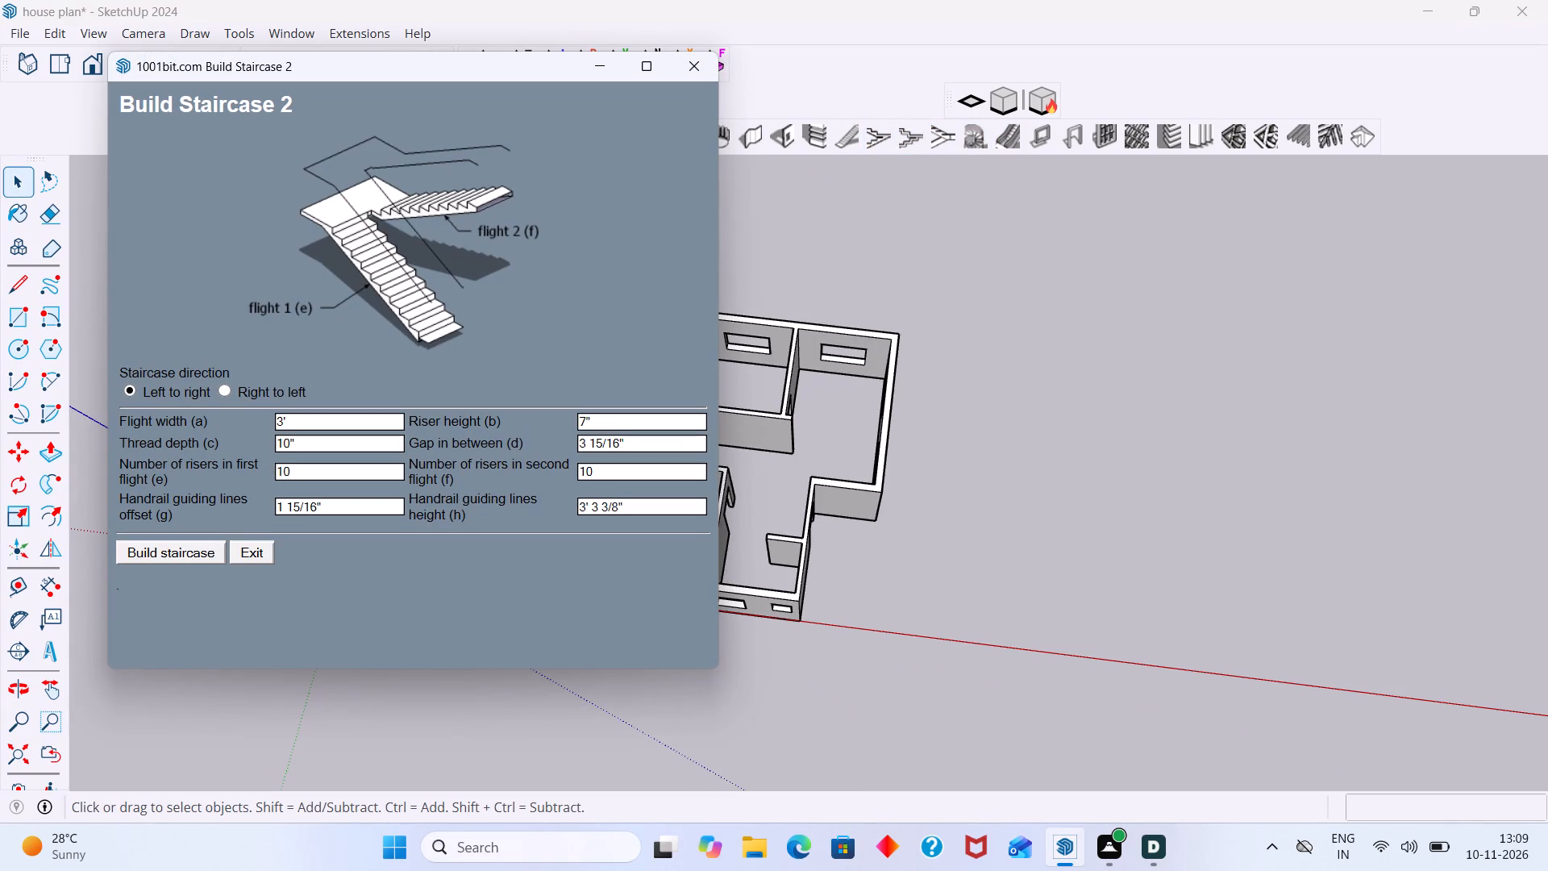
pyautogui.click(300, 466)
pyautogui.press('8')
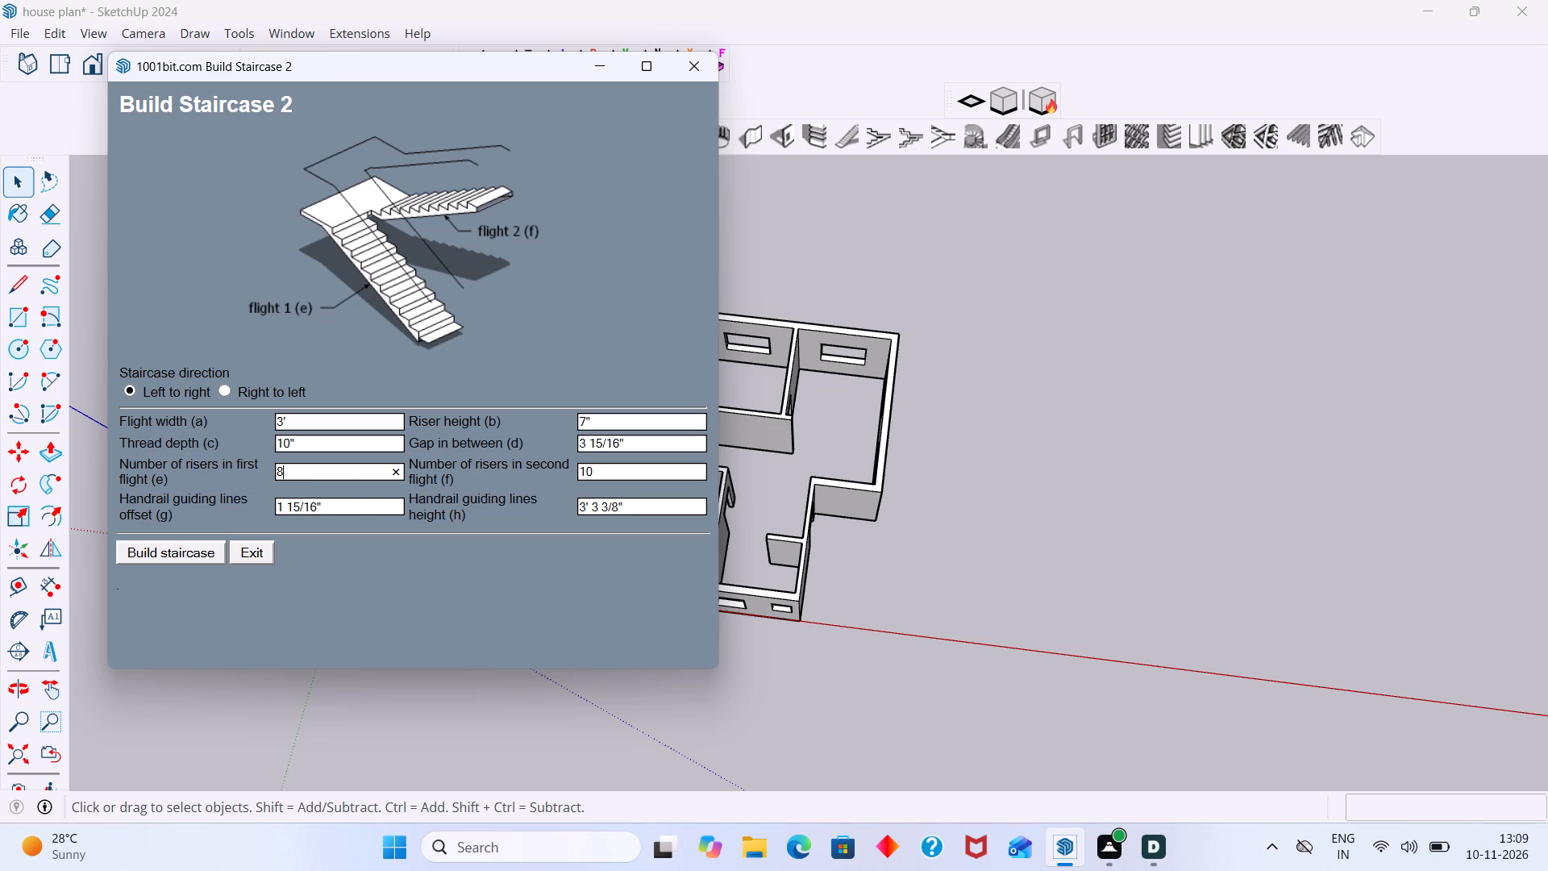
pyautogui.click(610, 477)
pyautogui.press('8')
pyautogui.click(191, 554)
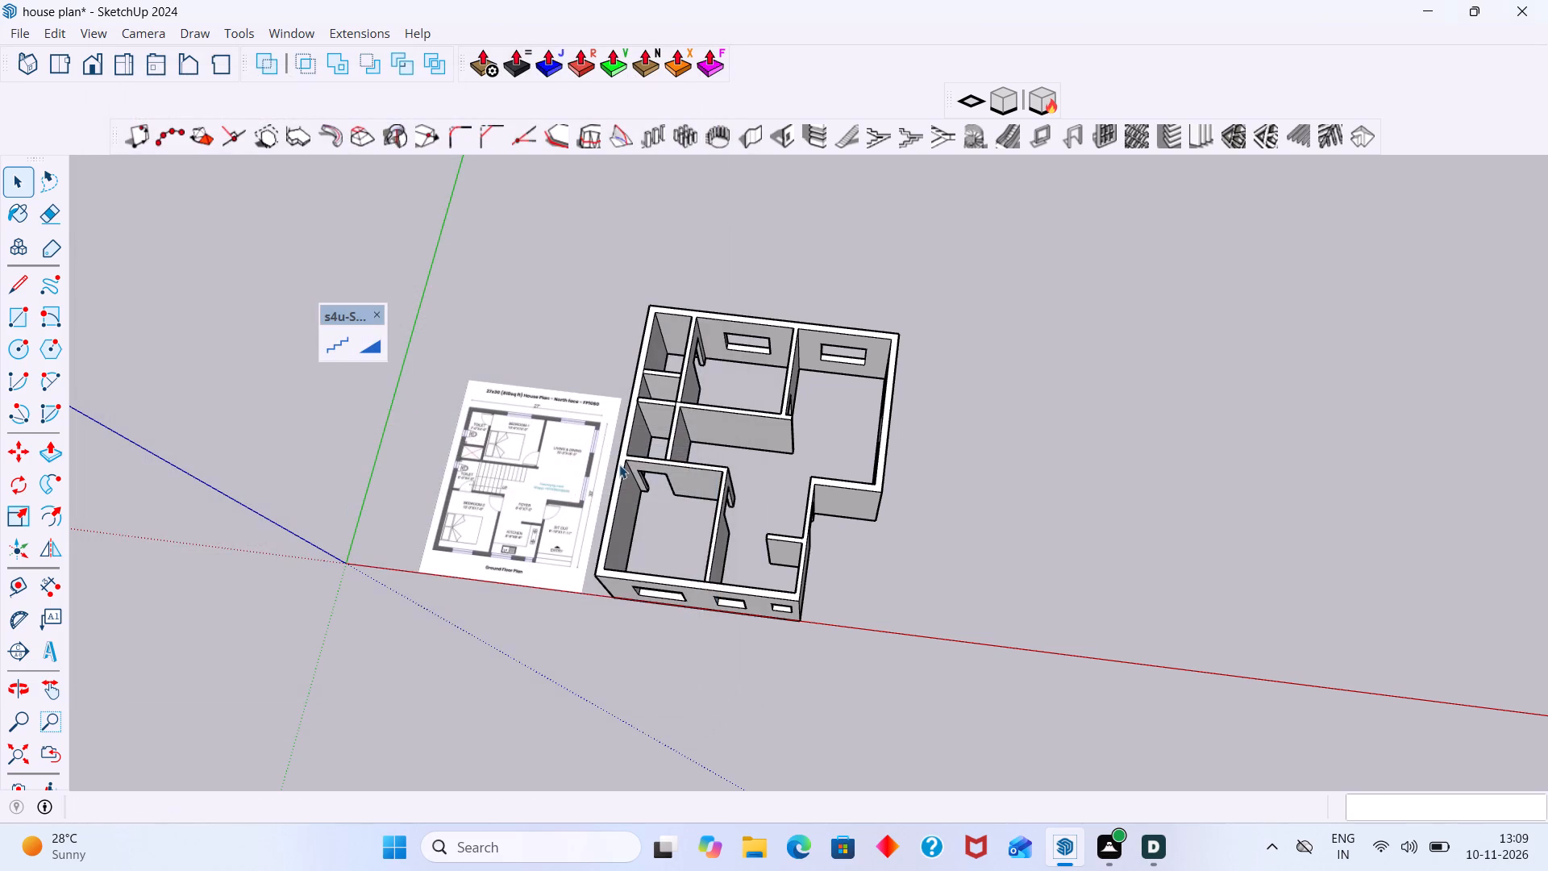
pyautogui.click(961, 463)
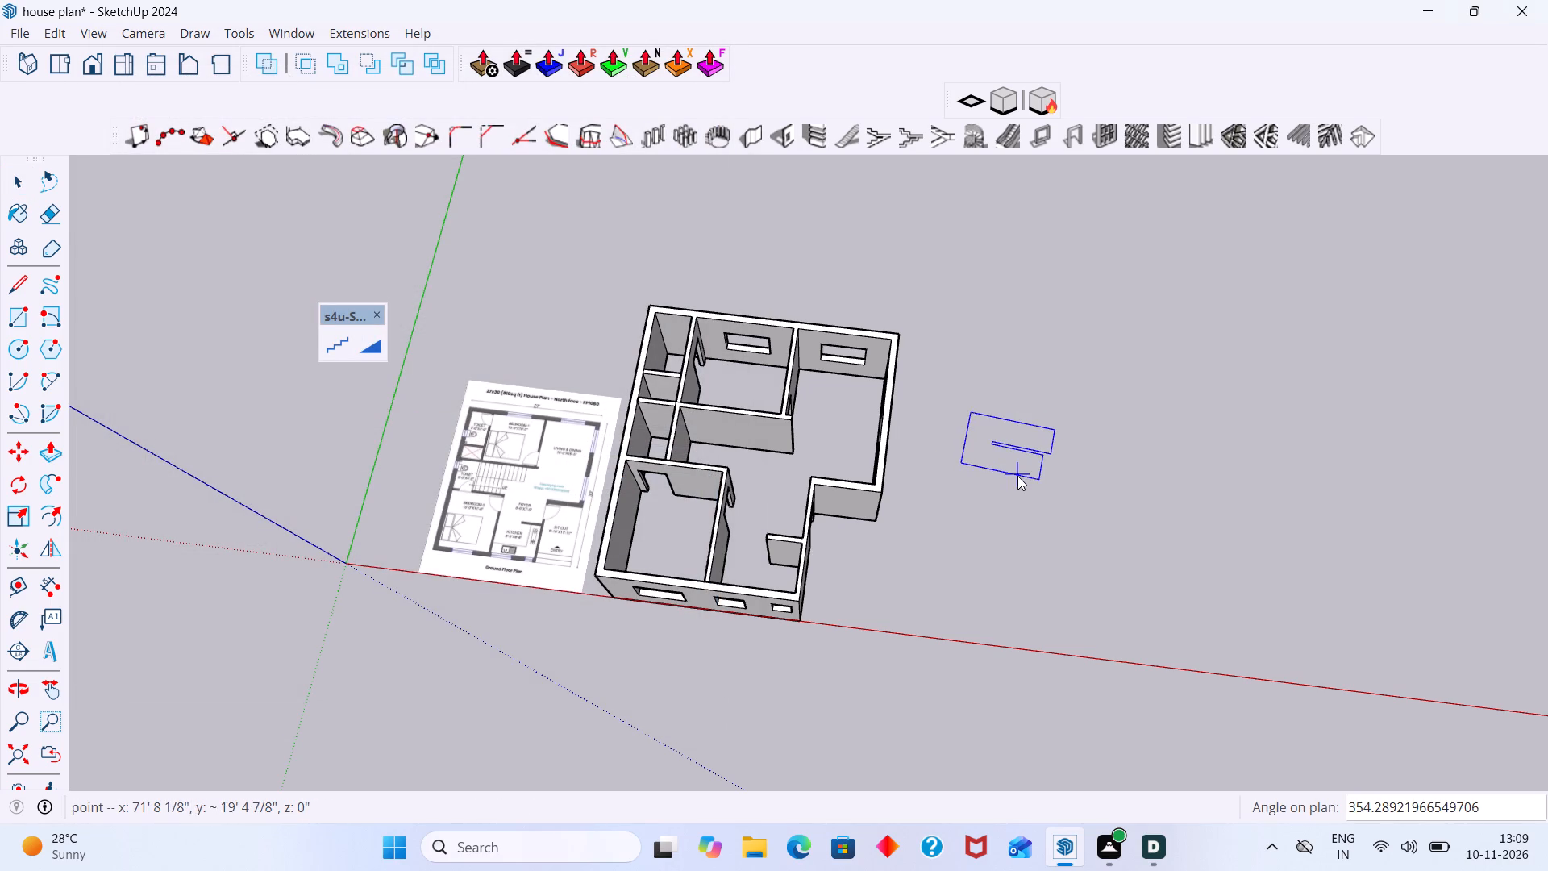
pyautogui.click(1025, 469)
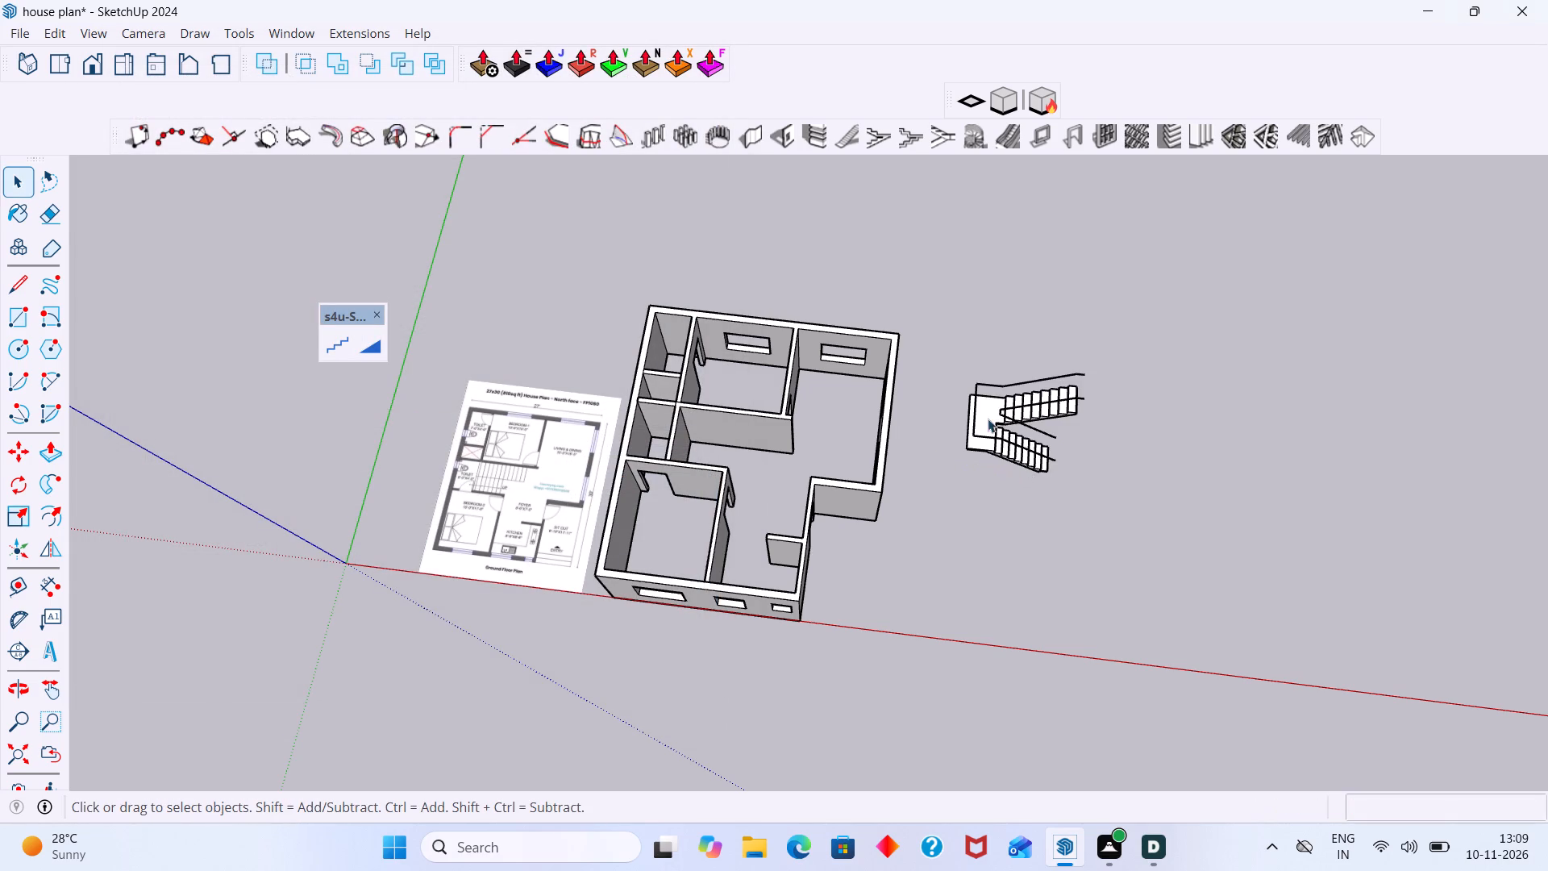
# Delete the handrail guiding lines inside the new staircase group.
pyautogui.scroll(10, 988, 419)
pyautogui.moveTo(995, 423); pyautogui.dragTo(1025, 309, button='middle')
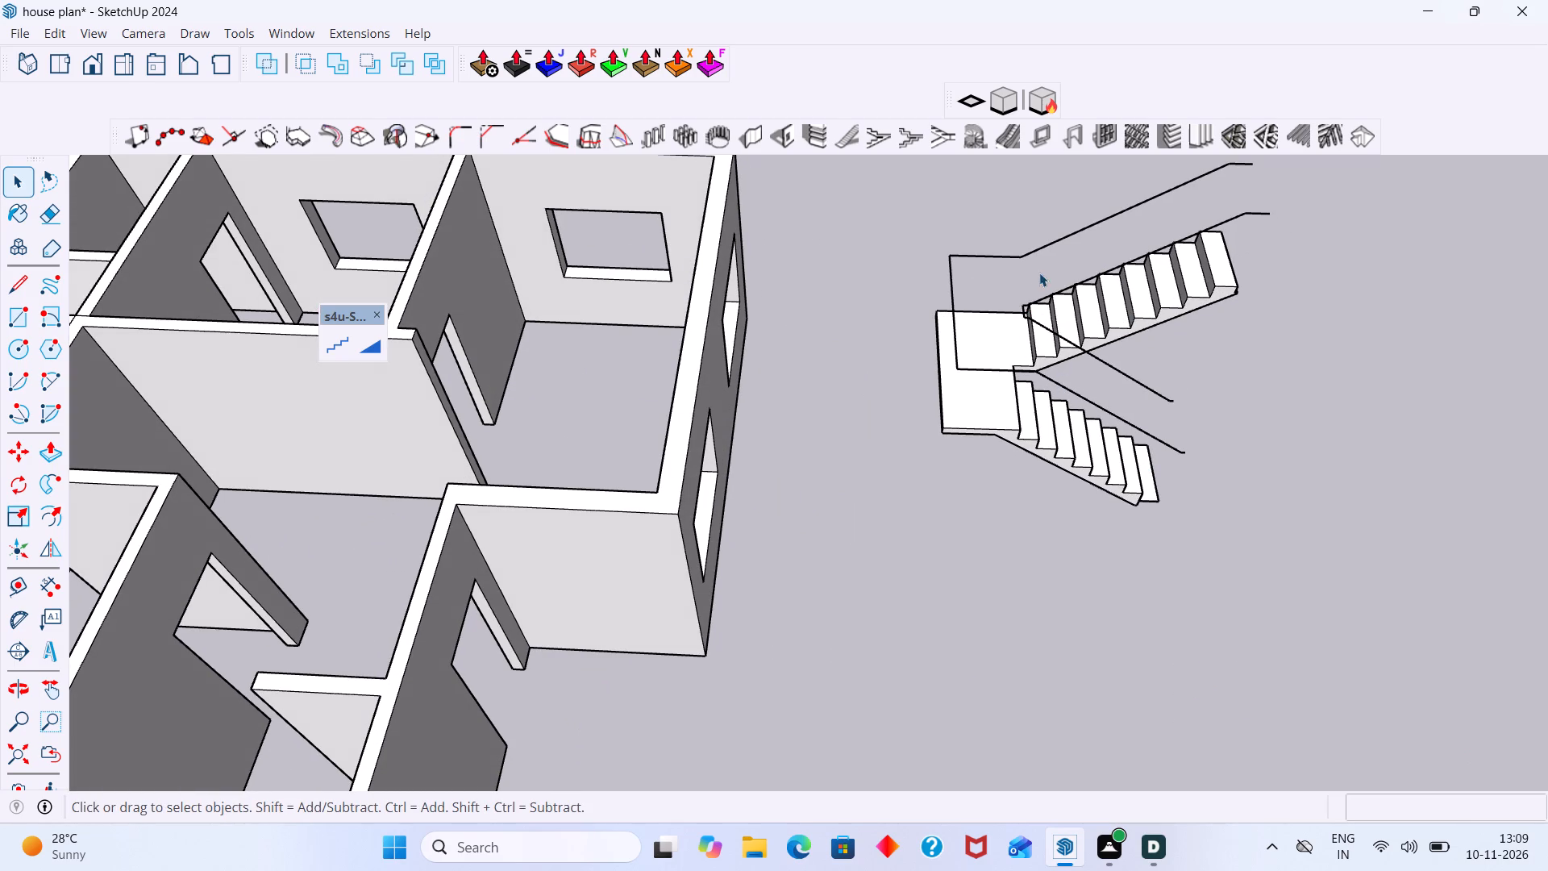
pyautogui.moveTo(1038, 252); pyautogui.dragTo(1030, 238)
pyautogui.doubleClick(1042, 246)
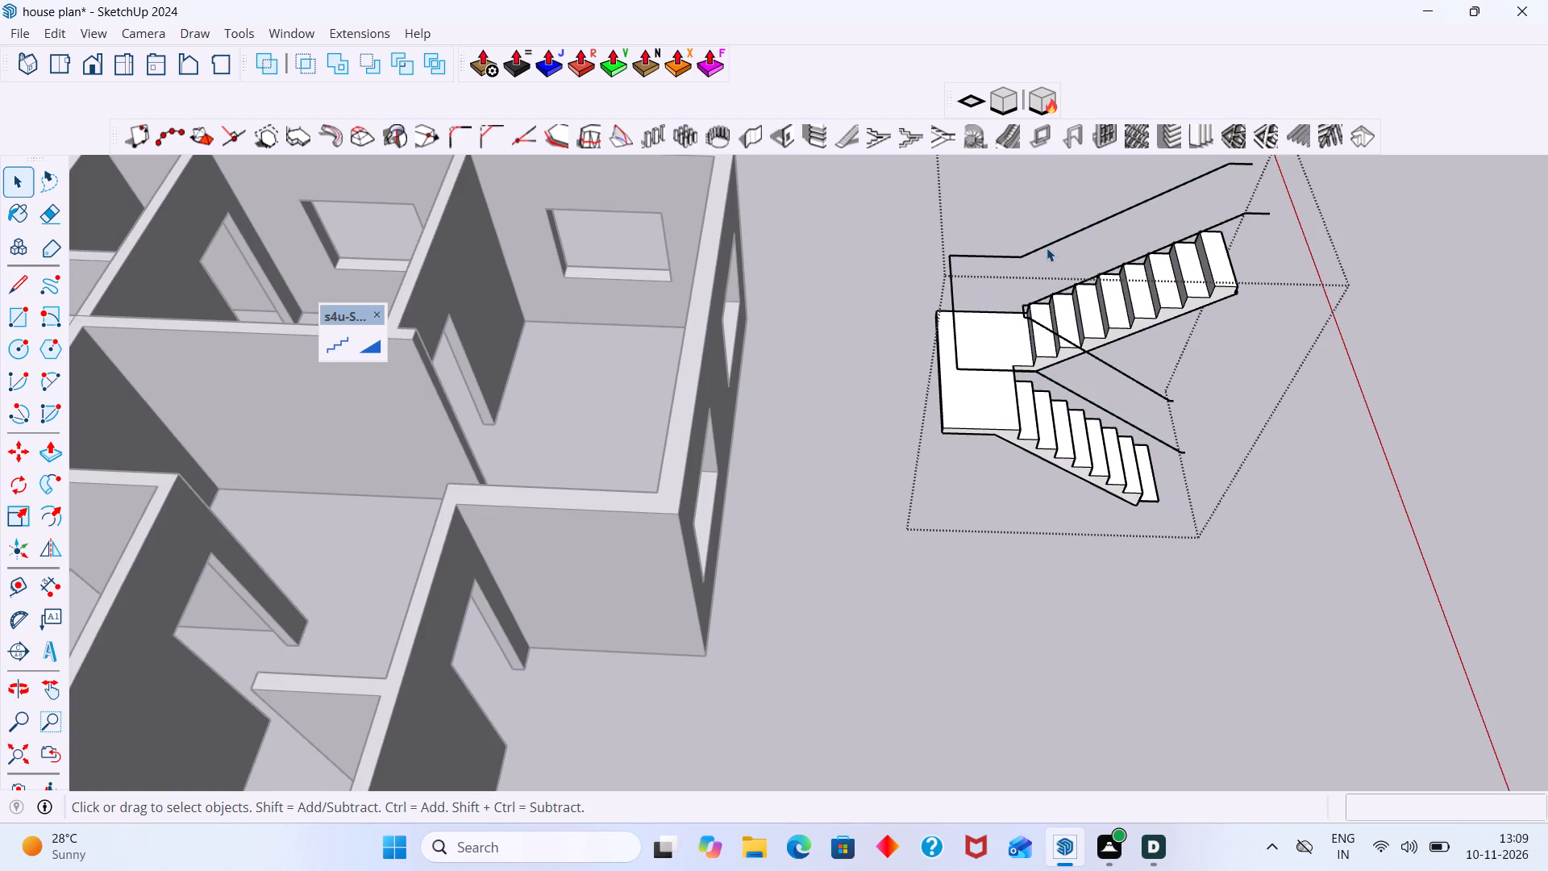
pyautogui.click(1048, 248)
pyautogui.press('Delete')
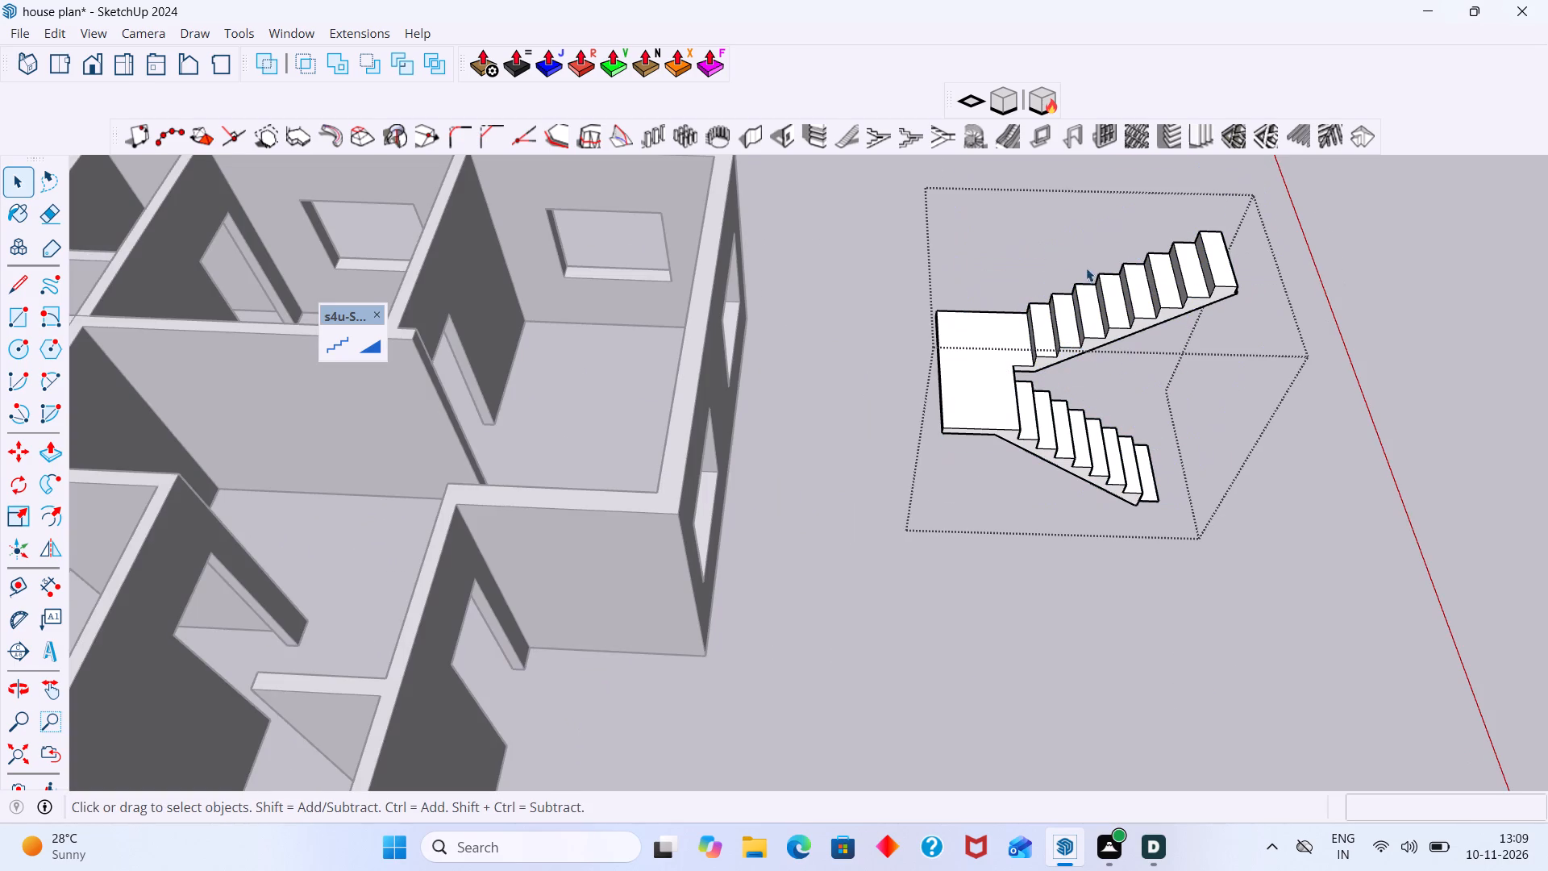
pyautogui.click(1226, 306)
pyautogui.click(1287, 300)
pyautogui.scroll(-3, 1309, 298)
pyautogui.click(1363, 318)
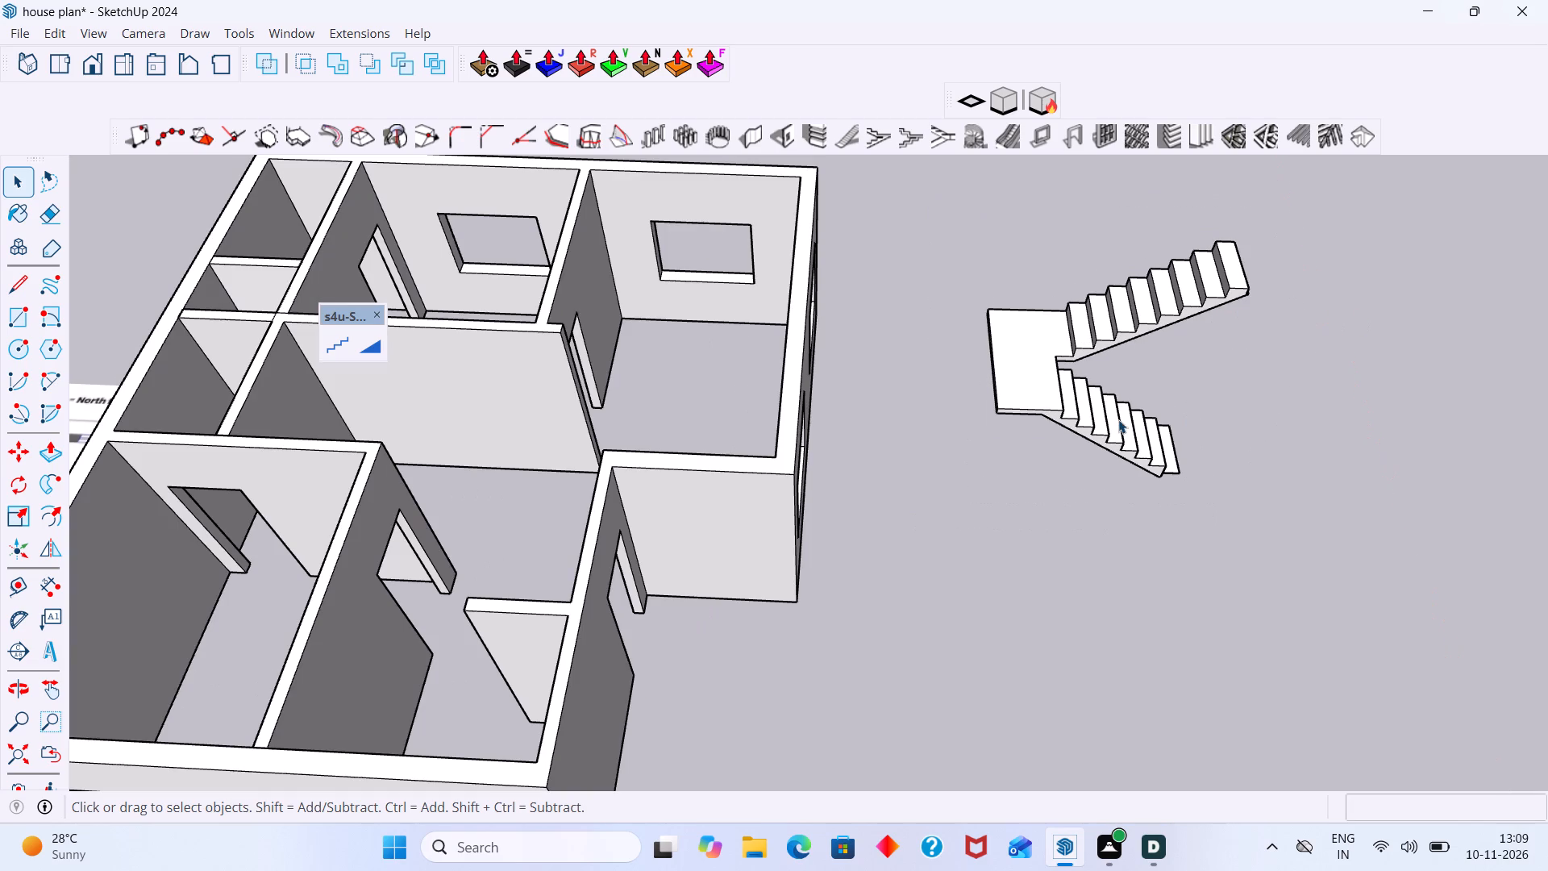
# Move the staircase by the foot of its lower flight about 32' 10" to behind the house's rear wall.
pyautogui.click(1014, 401)
pyautogui.press('m')
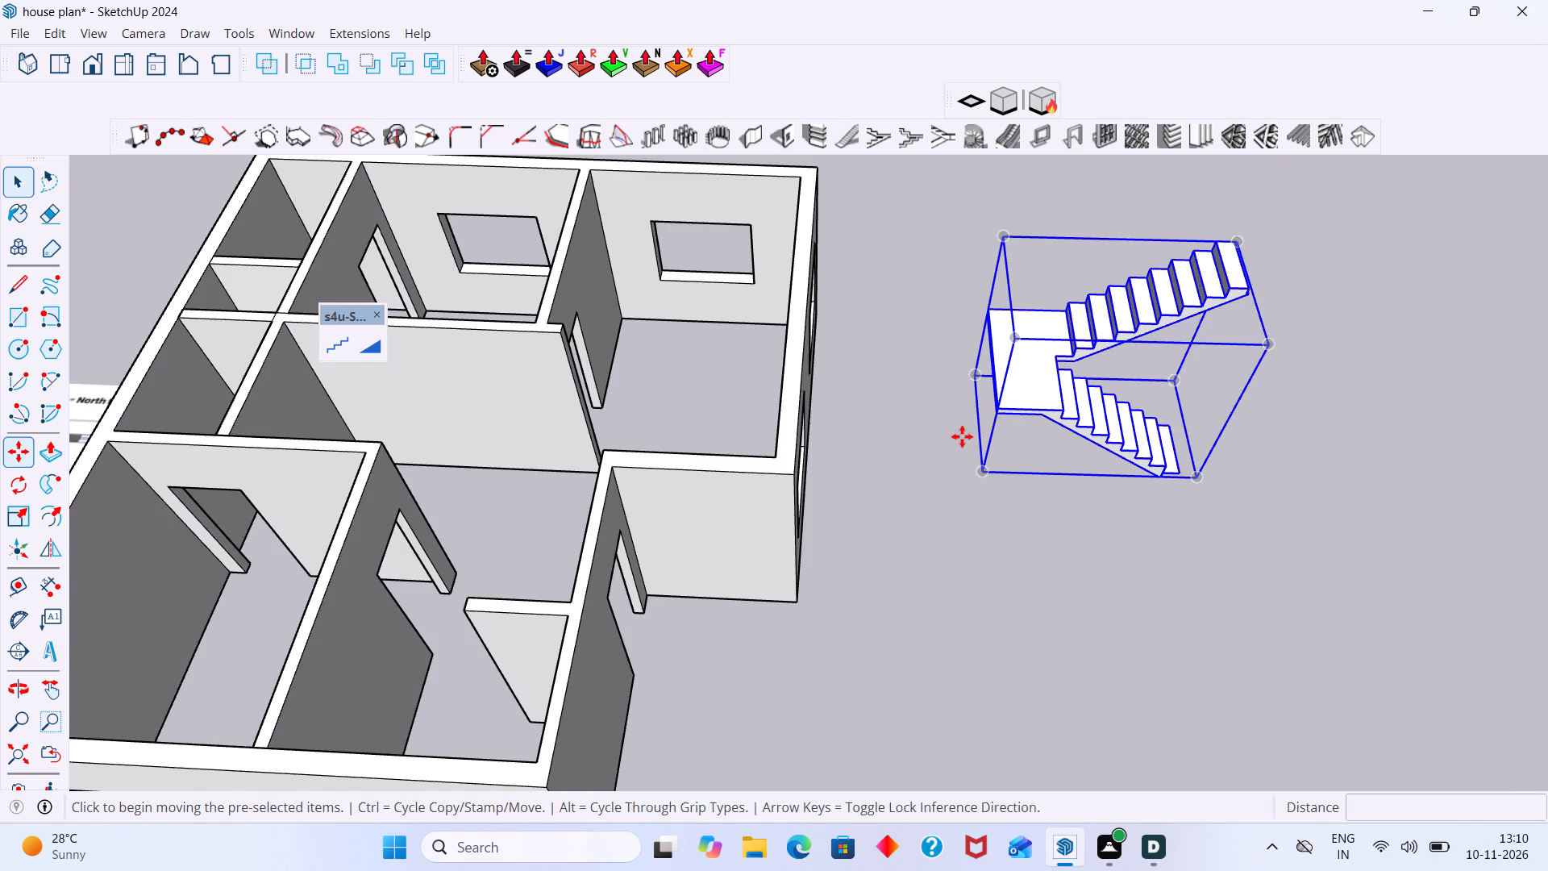
pyautogui.scroll(8, 1191, 486)
pyautogui.click(1155, 473)
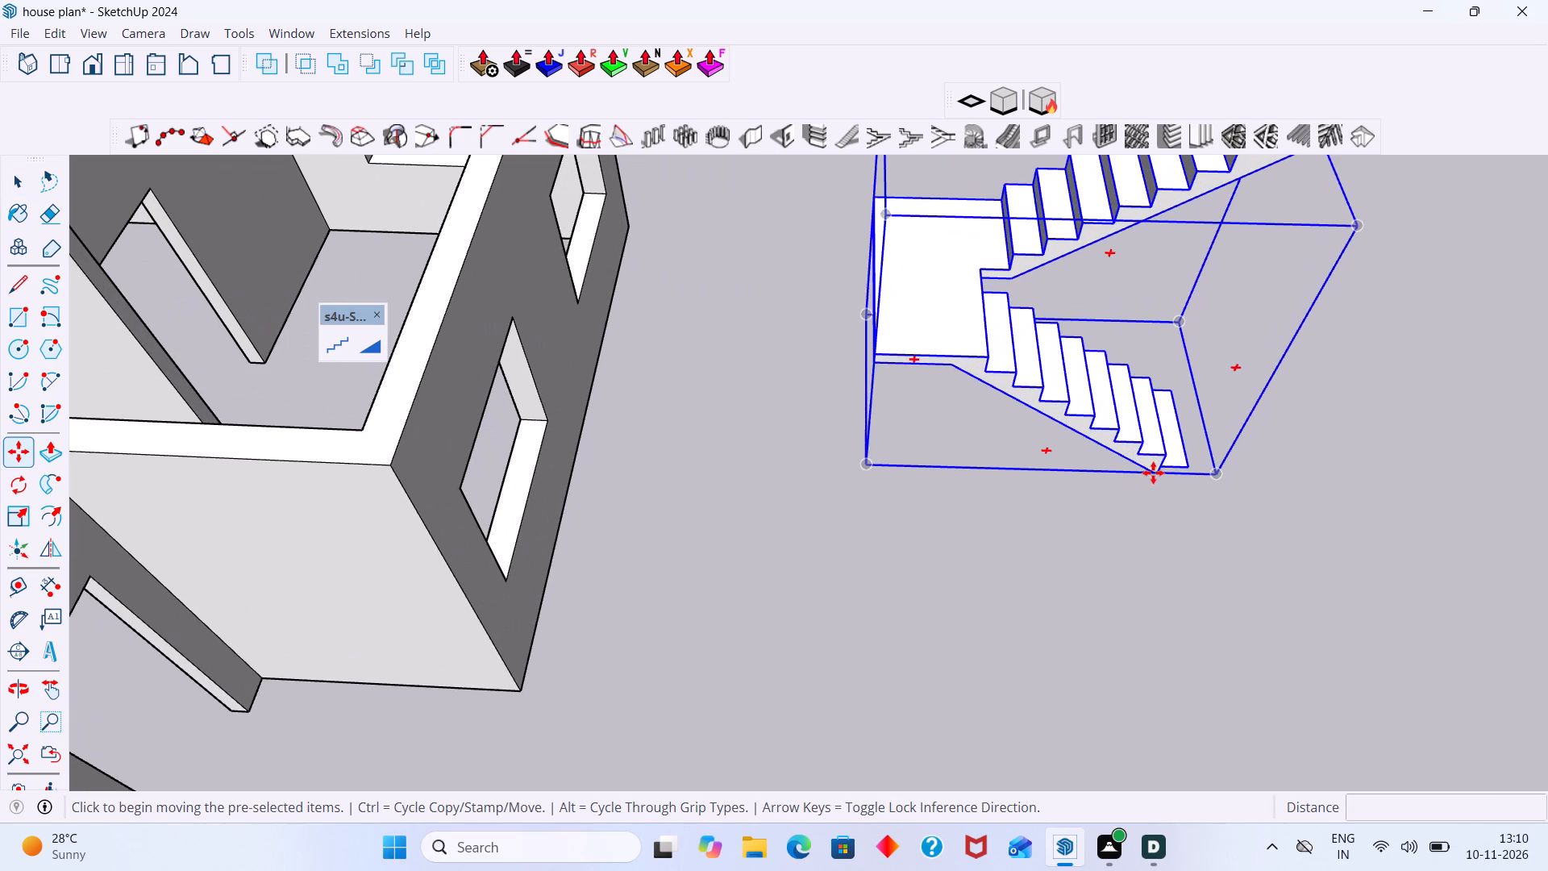
pyautogui.scroll(-7, 576, 377)
pyautogui.keyDown('shift'); pyautogui.moveTo(557, 389); pyautogui.dragTo(834, 607, button='middle'); pyautogui.keyUp('shift')
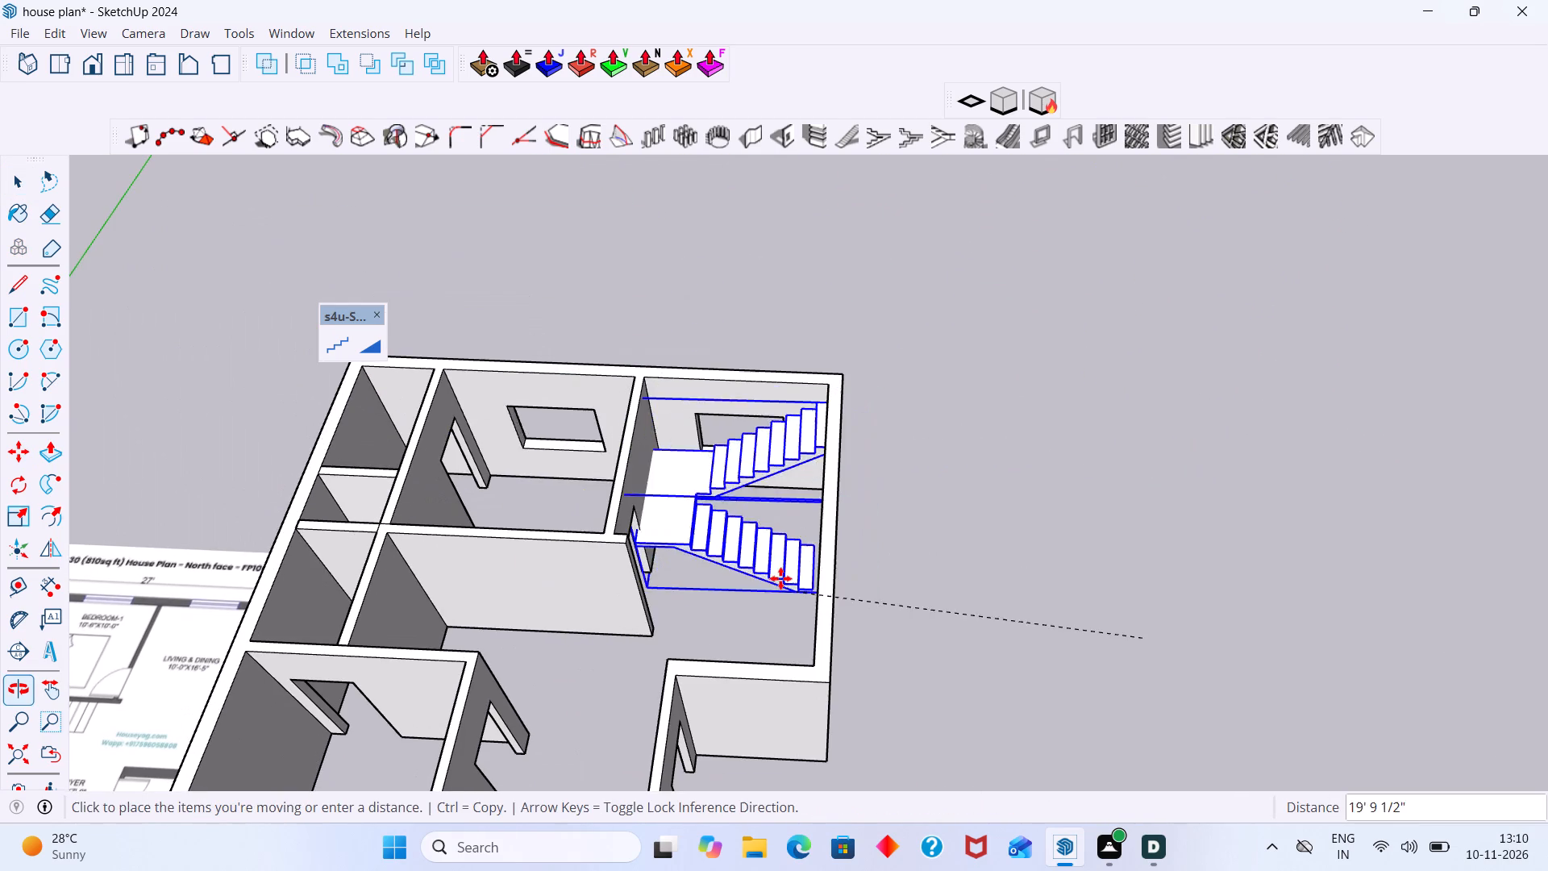
pyautogui.moveTo(562, 518); pyautogui.dragTo(585, 588, button='middle')
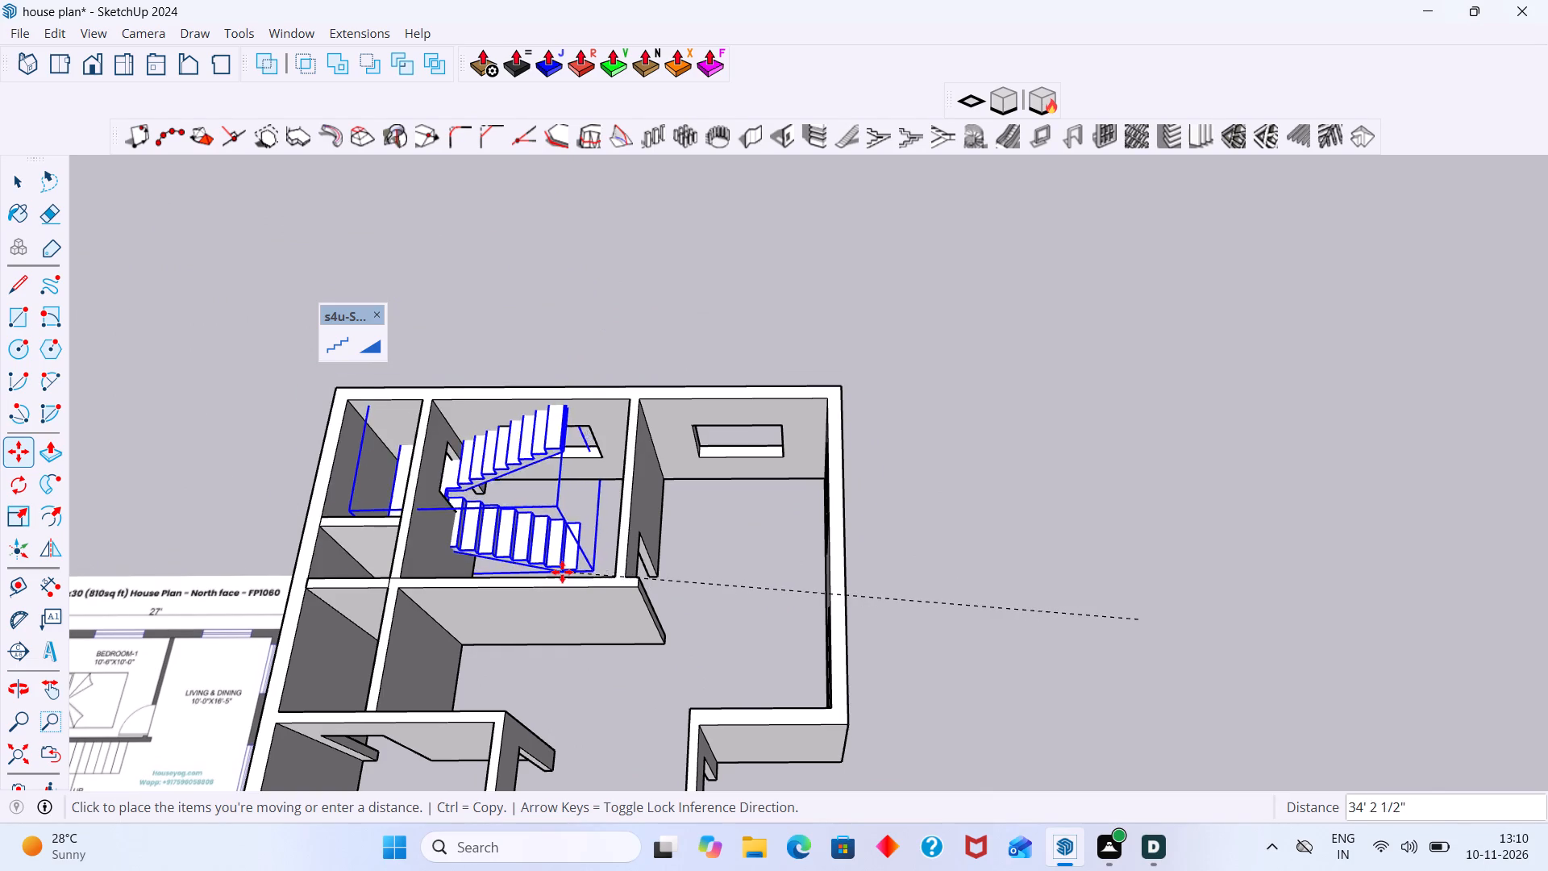
pyautogui.scroll(9, 575, 581)
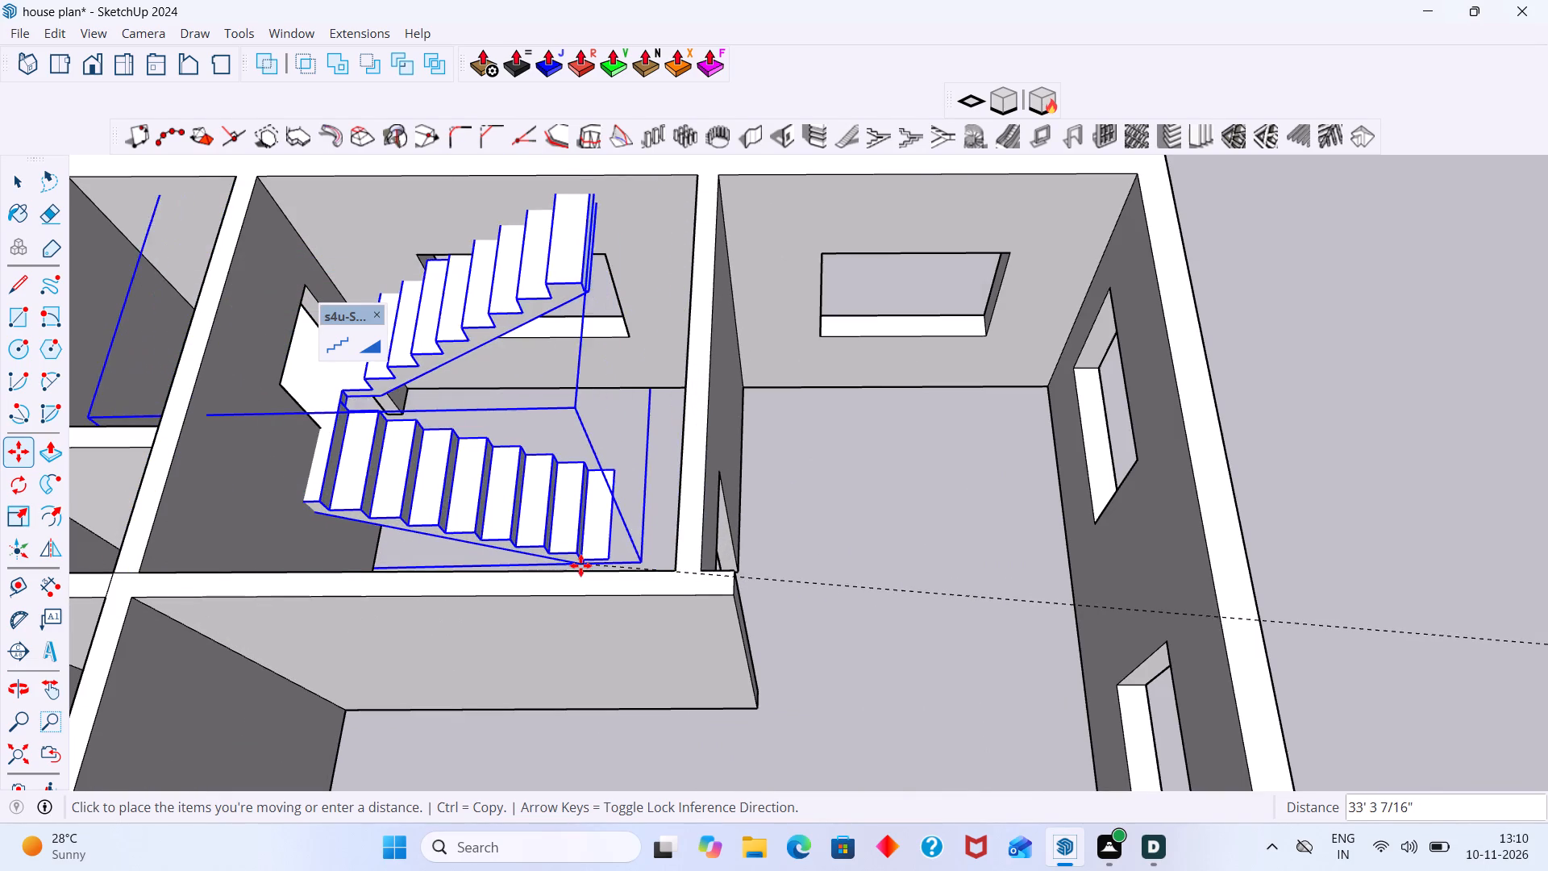
pyautogui.scroll(-6, 517, 477)
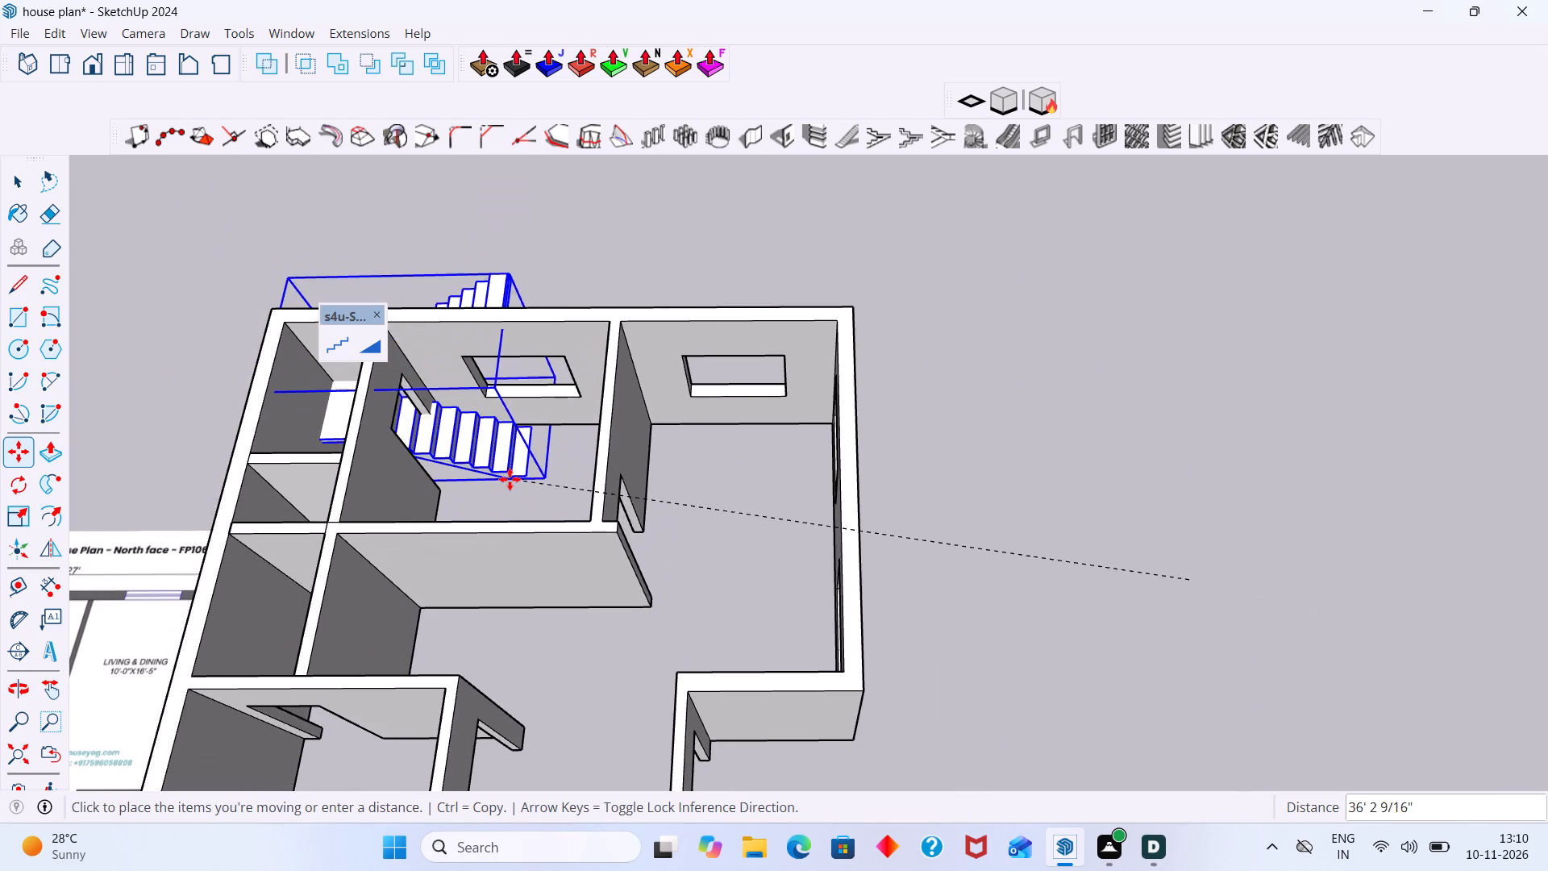
pyautogui.scroll(-4, 534, 485)
pyautogui.moveTo(531, 484); pyautogui.dragTo(708, 387, button='middle')
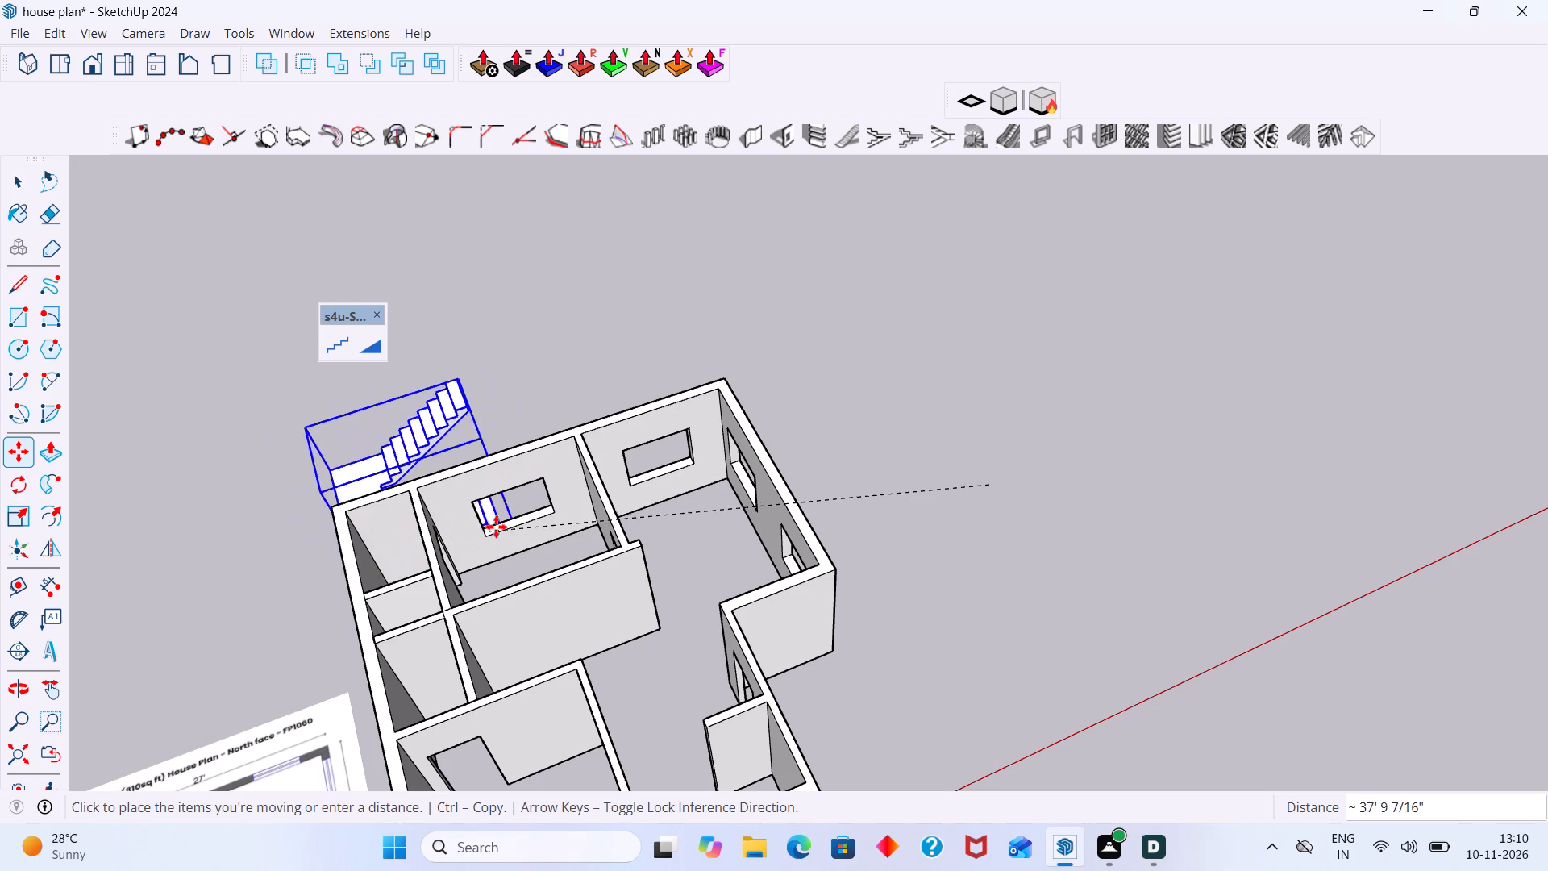
pyautogui.click(557, 437)
# Move the staircase by its landing corner to just beyond the house's rear outer corner, past the living and dining room.
pyautogui.scroll(11, 409, 444)
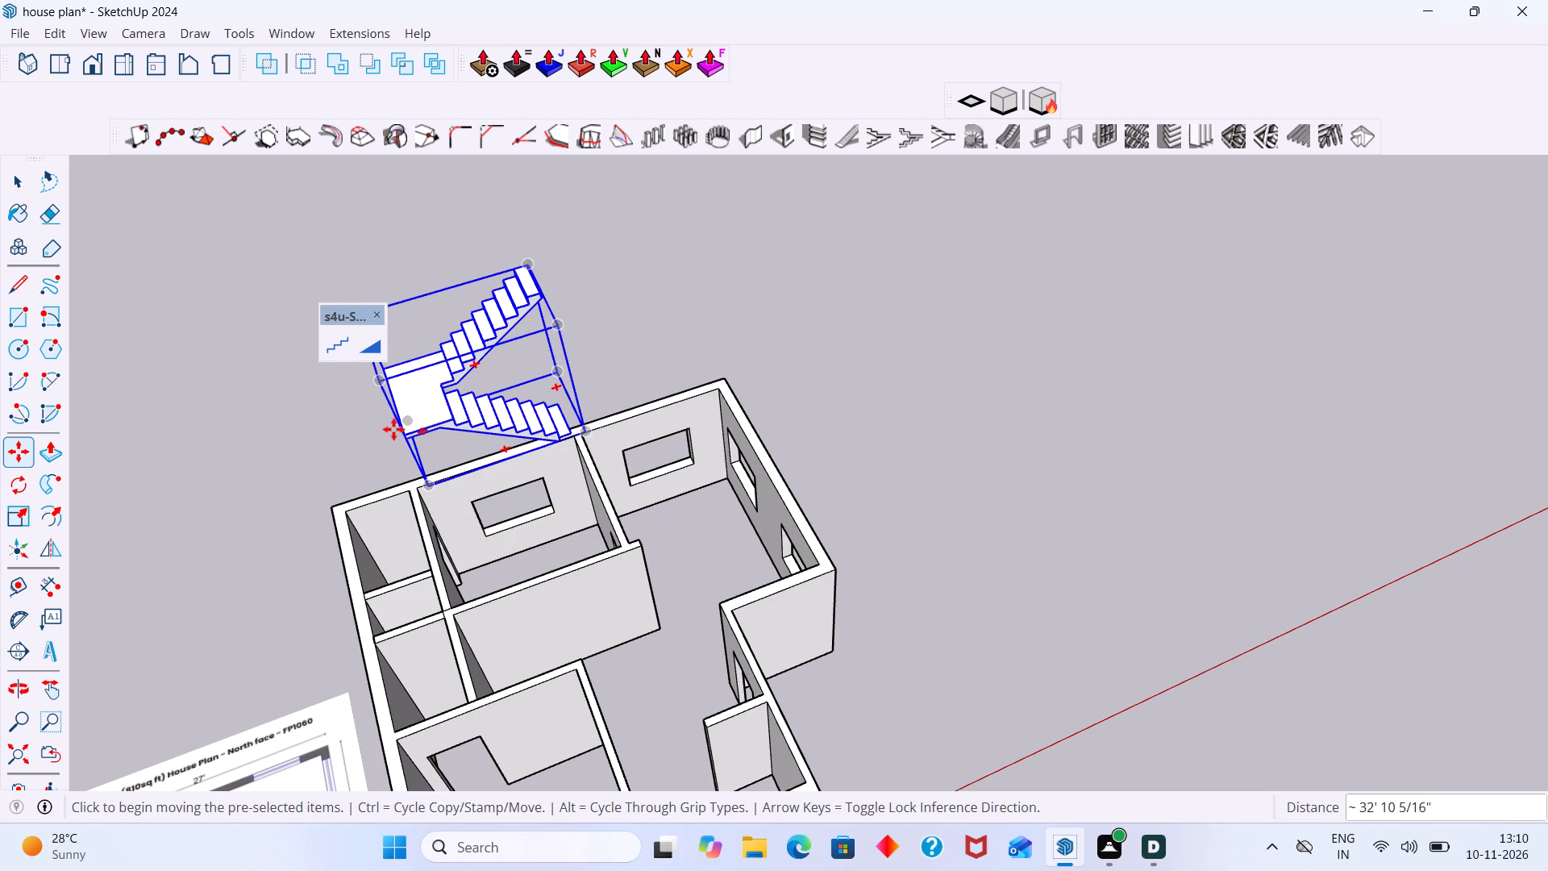
pyautogui.scroll(5, 393, 429)
pyautogui.scroll(-8, 422, 429)
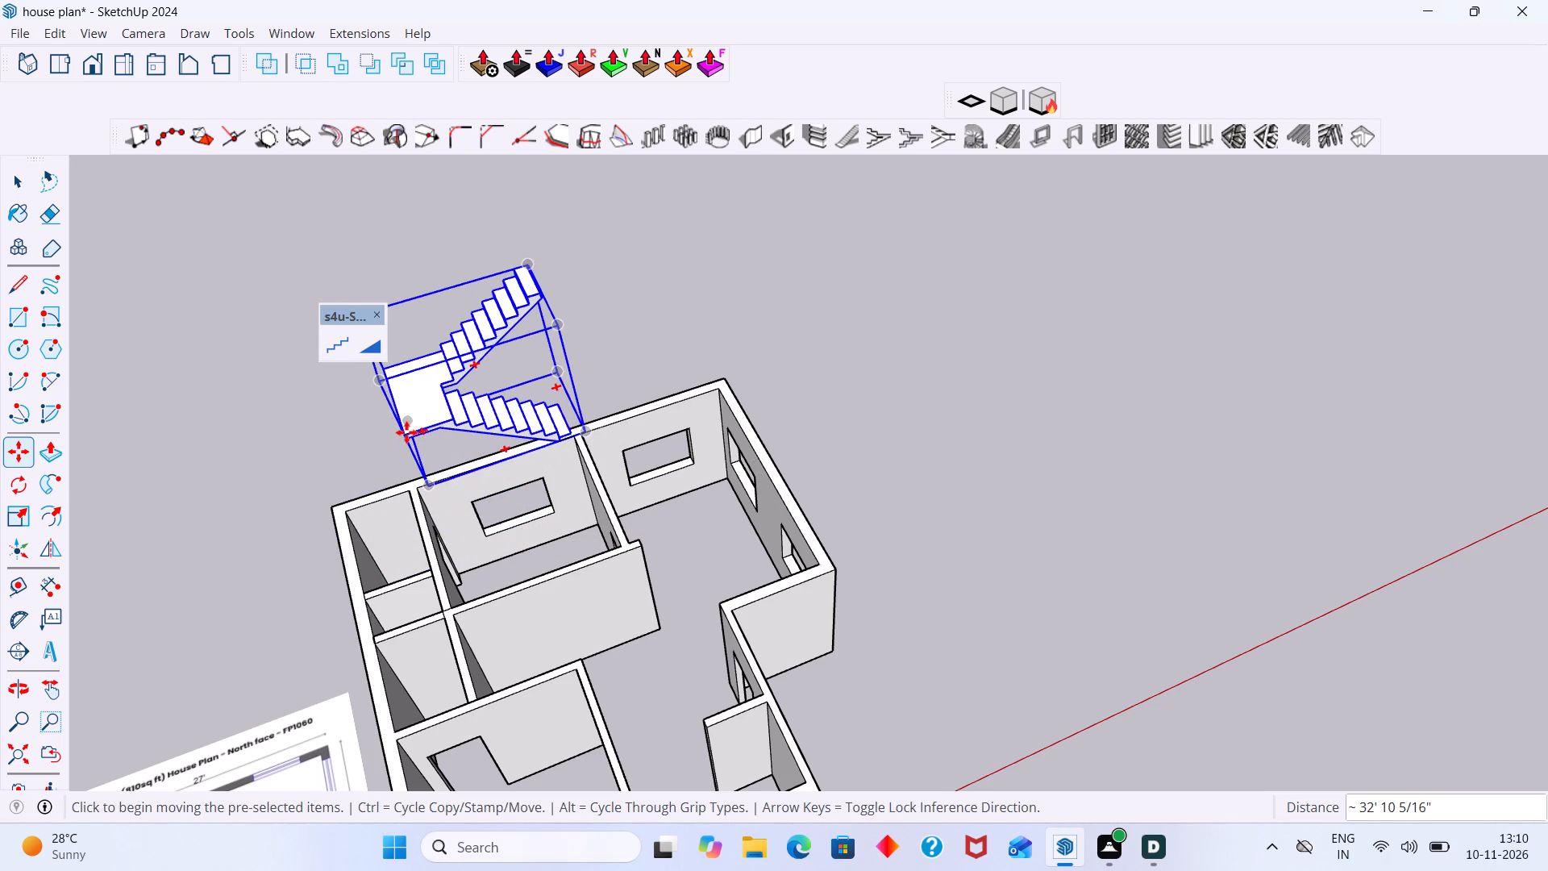
pyautogui.click(405, 433)
pyautogui.press('space')
pyautogui.click(730, 357)
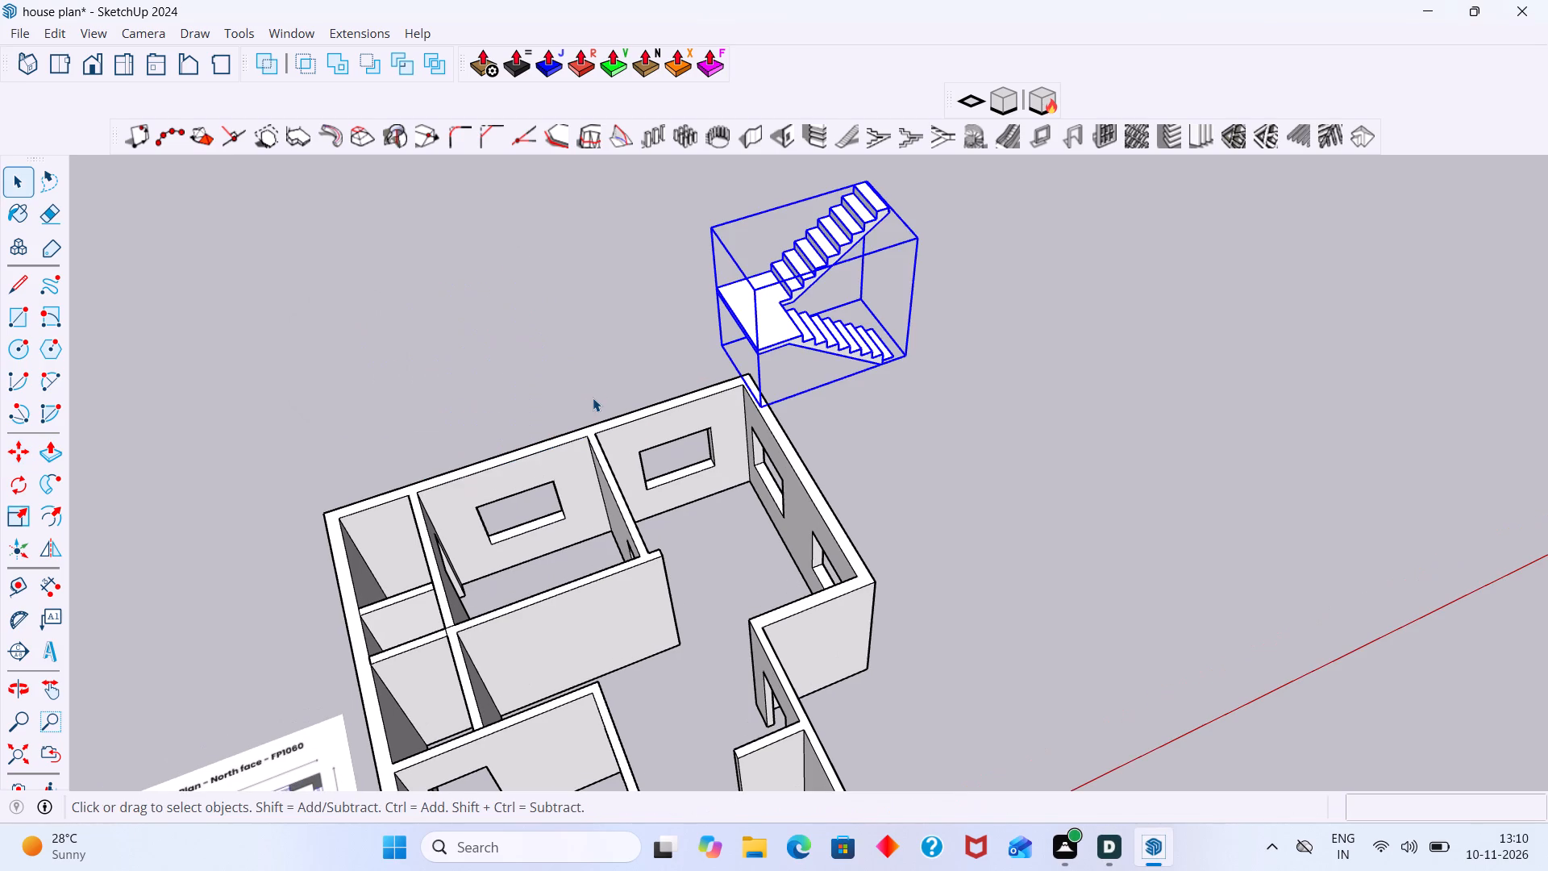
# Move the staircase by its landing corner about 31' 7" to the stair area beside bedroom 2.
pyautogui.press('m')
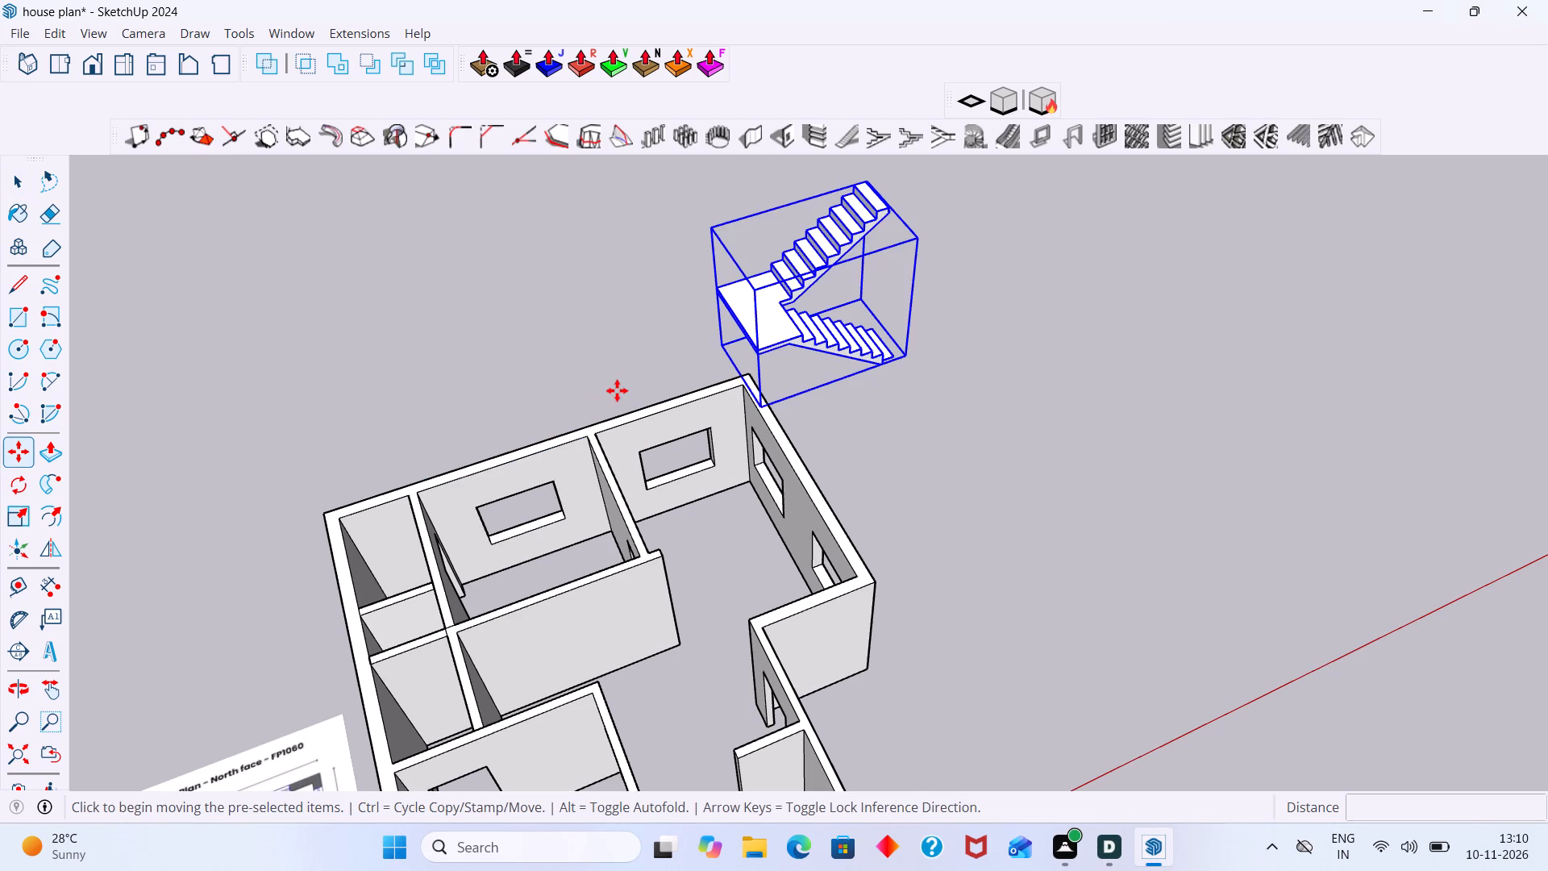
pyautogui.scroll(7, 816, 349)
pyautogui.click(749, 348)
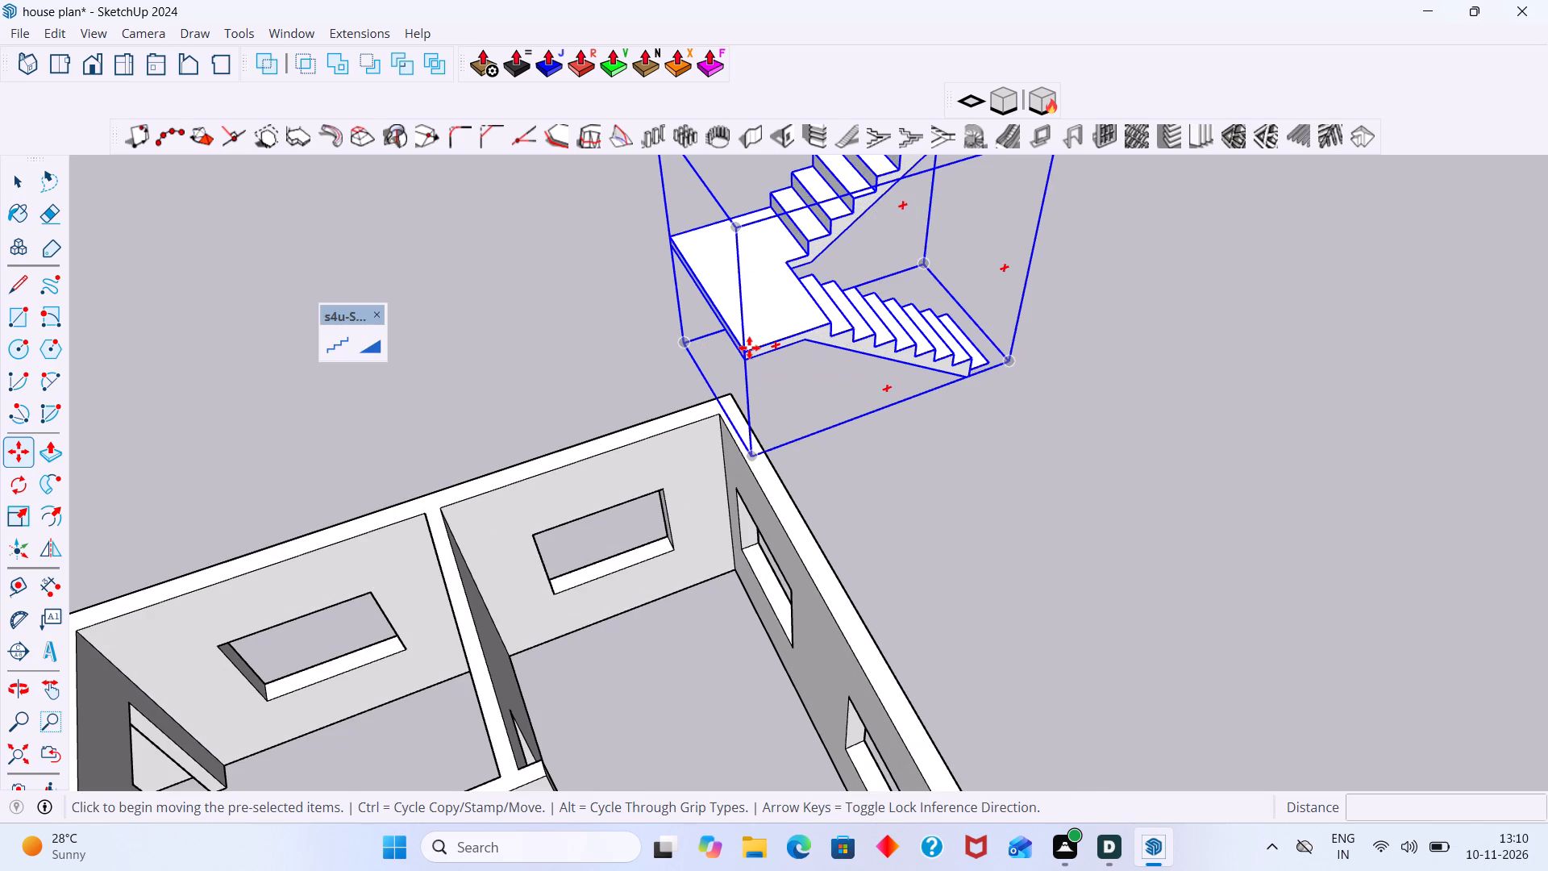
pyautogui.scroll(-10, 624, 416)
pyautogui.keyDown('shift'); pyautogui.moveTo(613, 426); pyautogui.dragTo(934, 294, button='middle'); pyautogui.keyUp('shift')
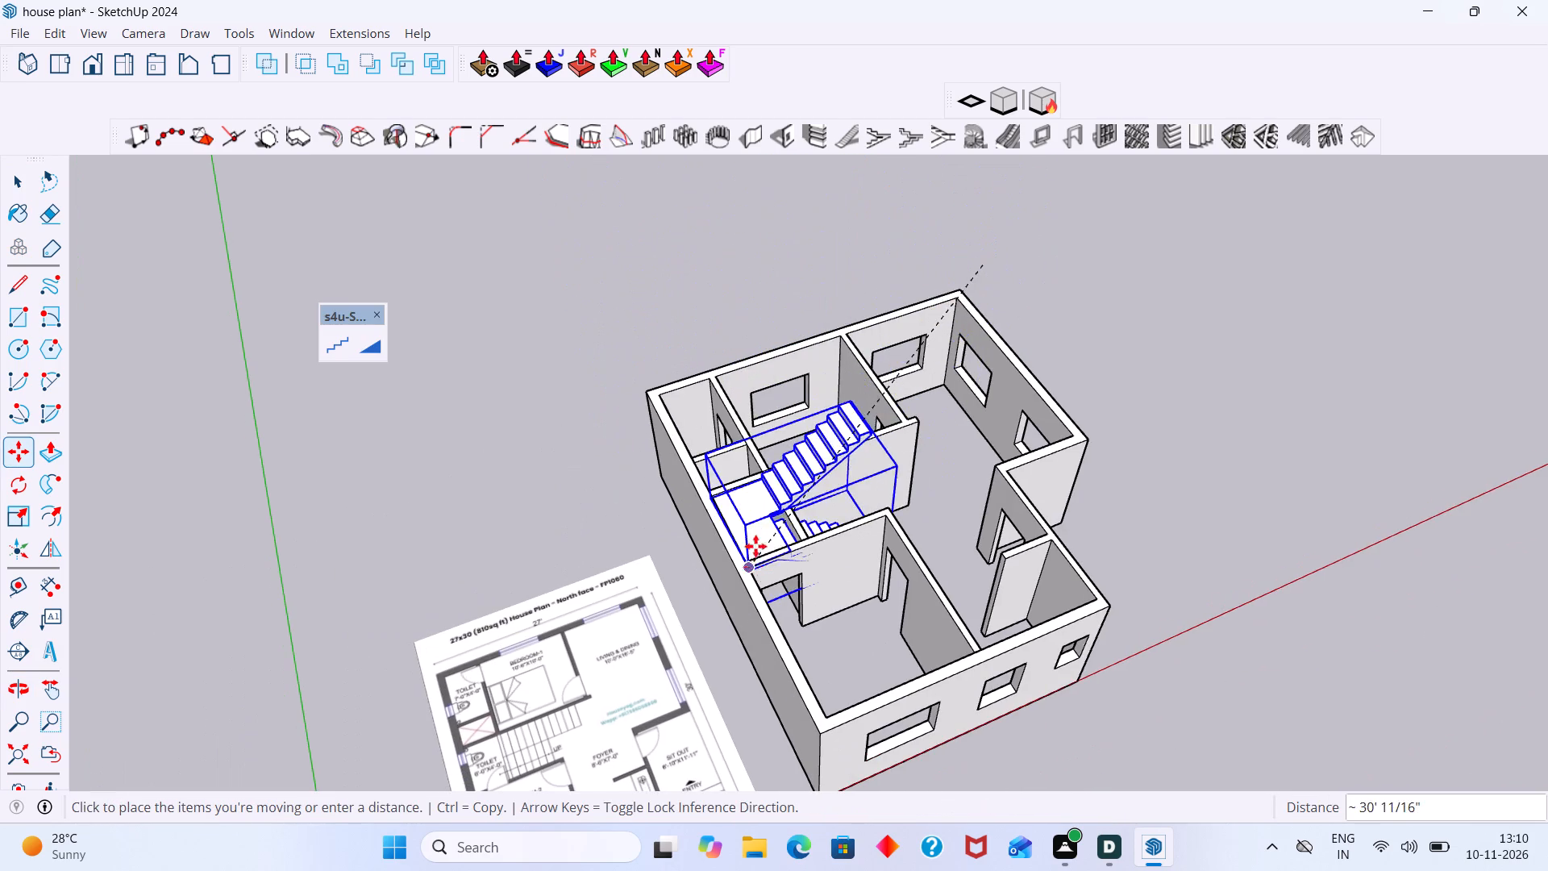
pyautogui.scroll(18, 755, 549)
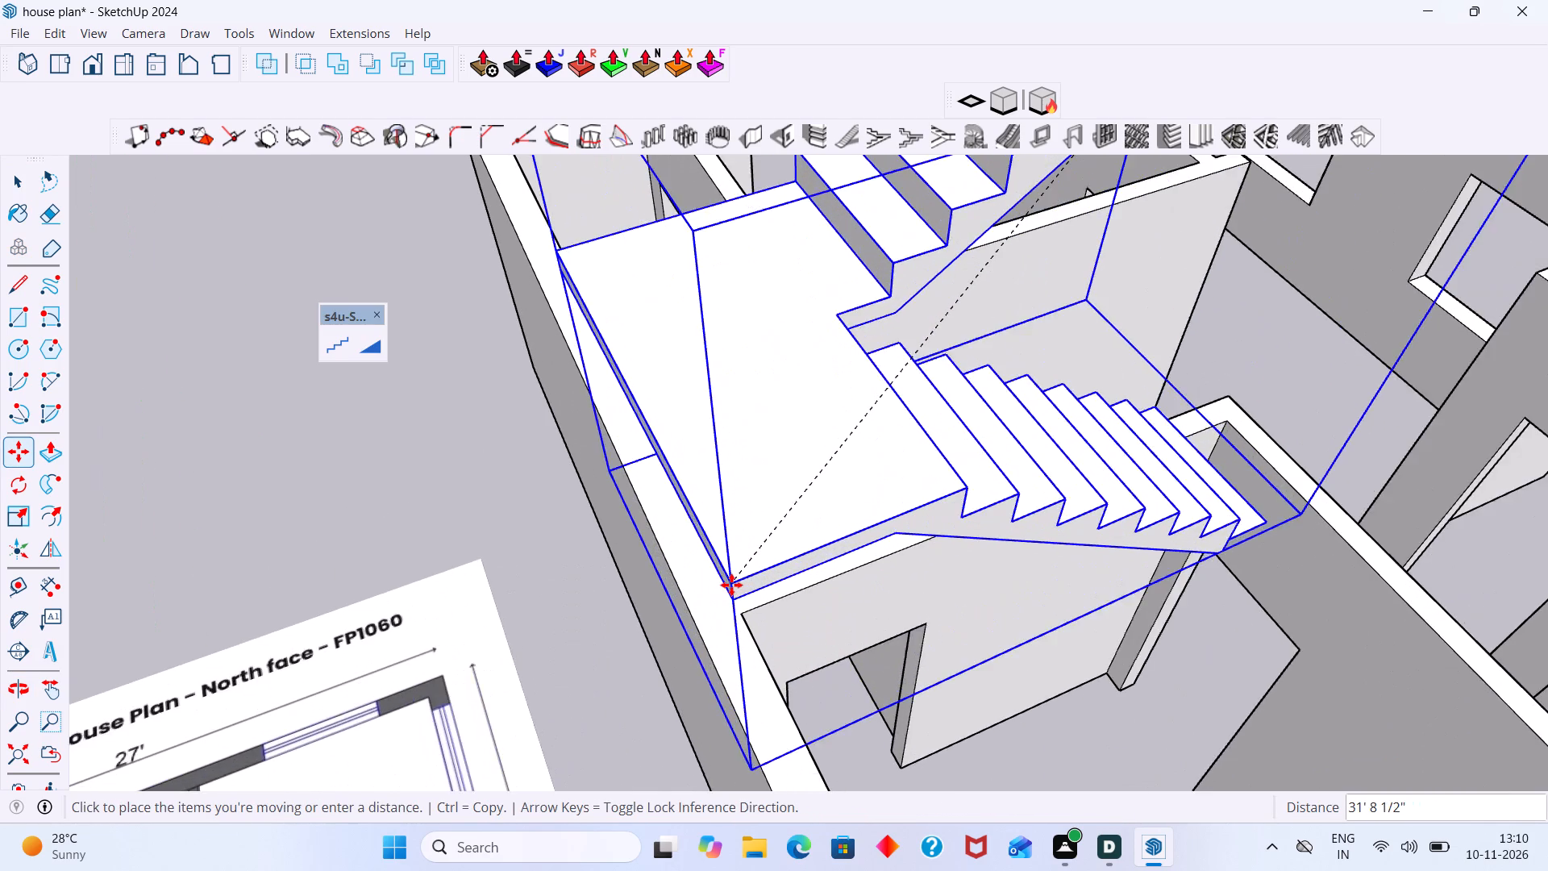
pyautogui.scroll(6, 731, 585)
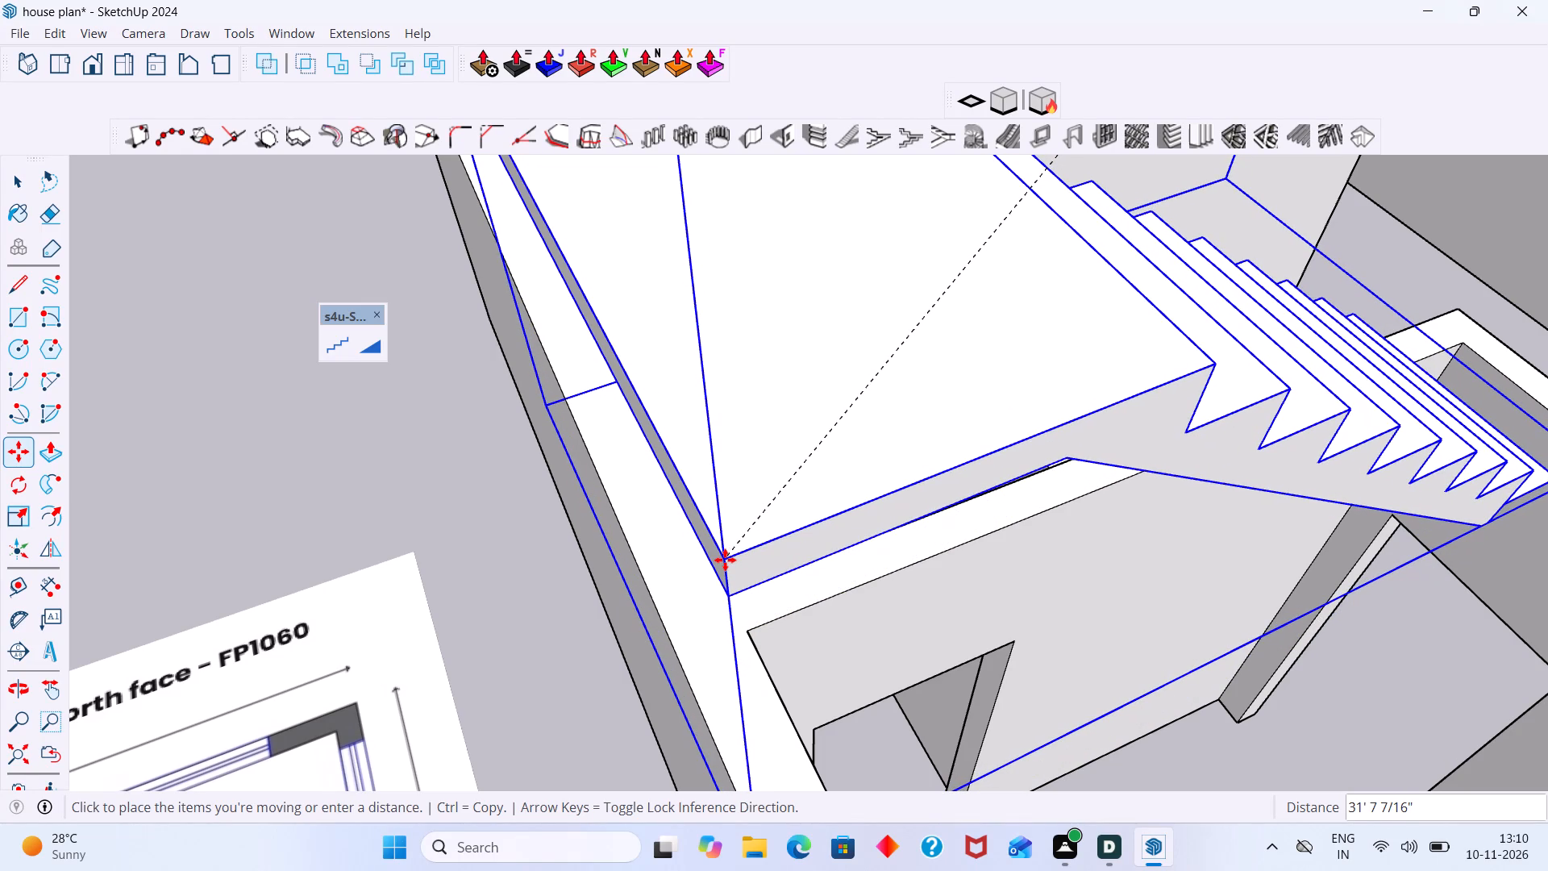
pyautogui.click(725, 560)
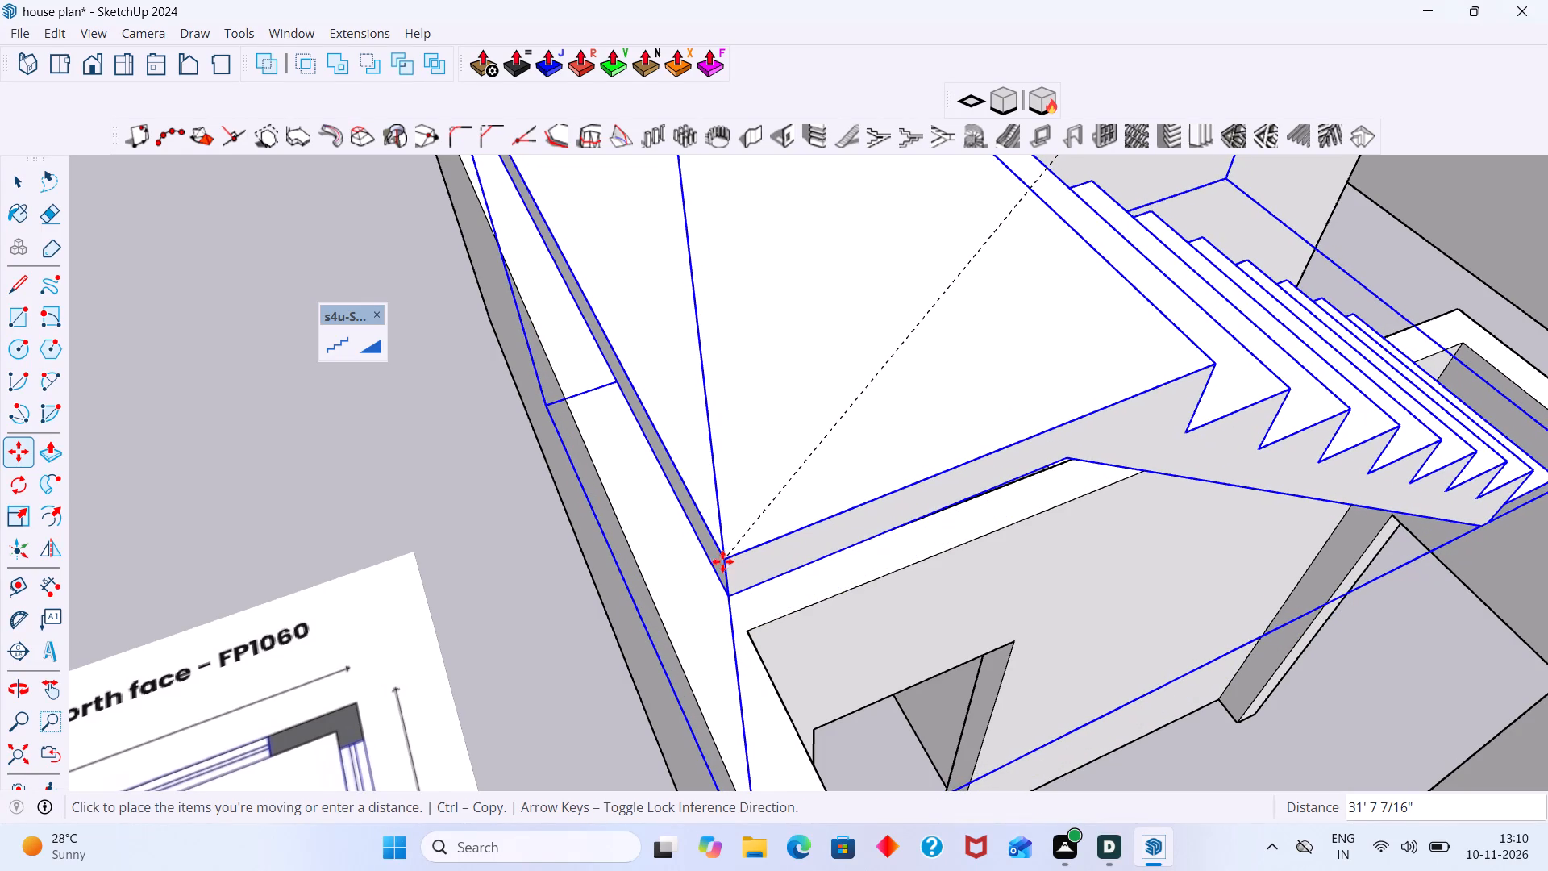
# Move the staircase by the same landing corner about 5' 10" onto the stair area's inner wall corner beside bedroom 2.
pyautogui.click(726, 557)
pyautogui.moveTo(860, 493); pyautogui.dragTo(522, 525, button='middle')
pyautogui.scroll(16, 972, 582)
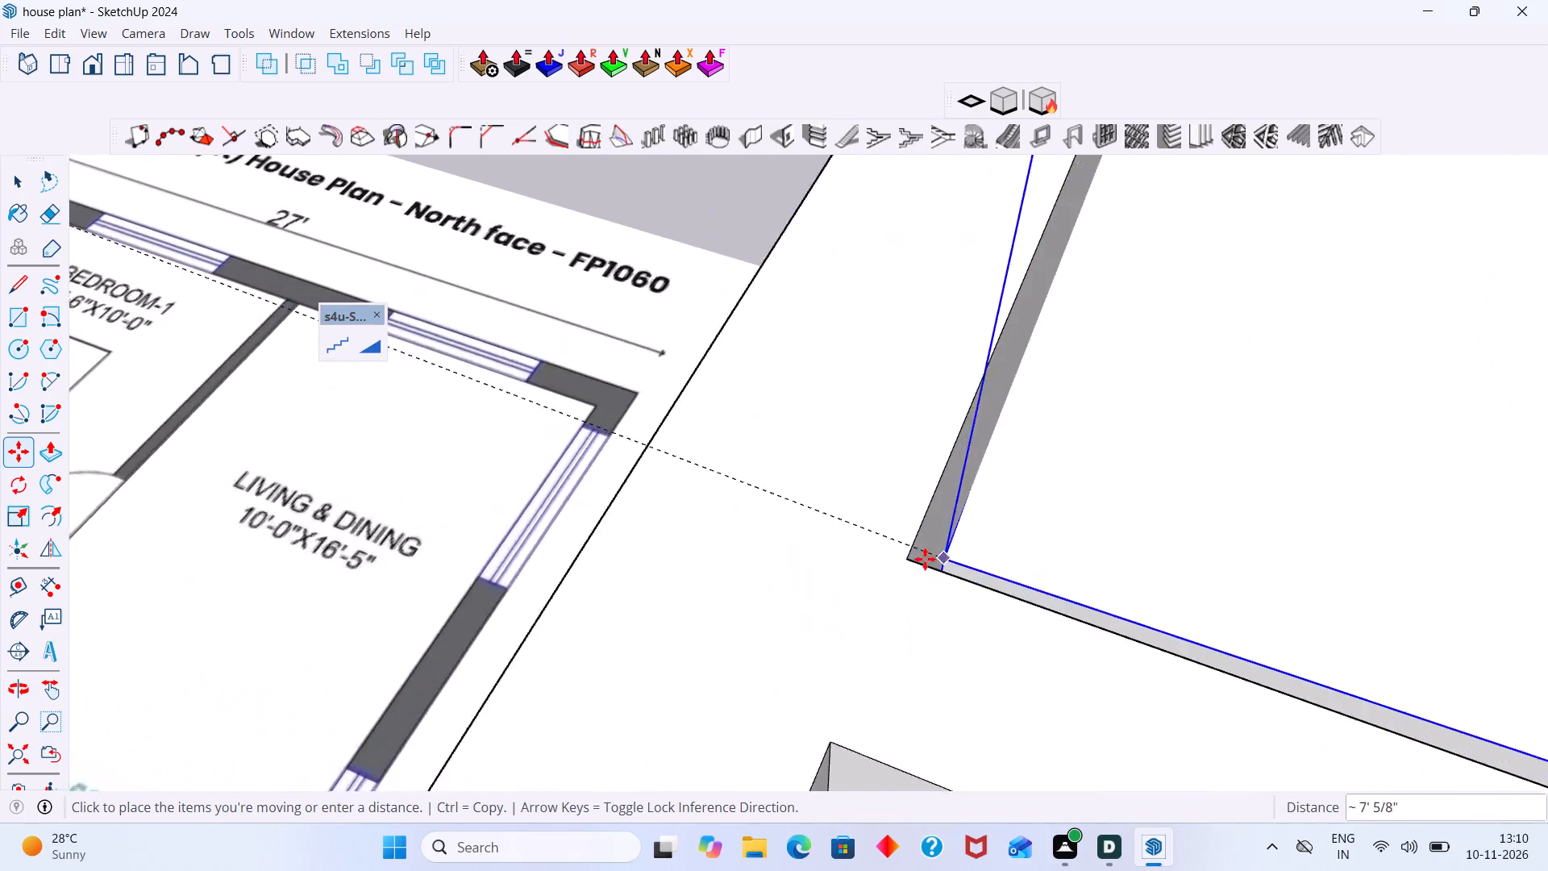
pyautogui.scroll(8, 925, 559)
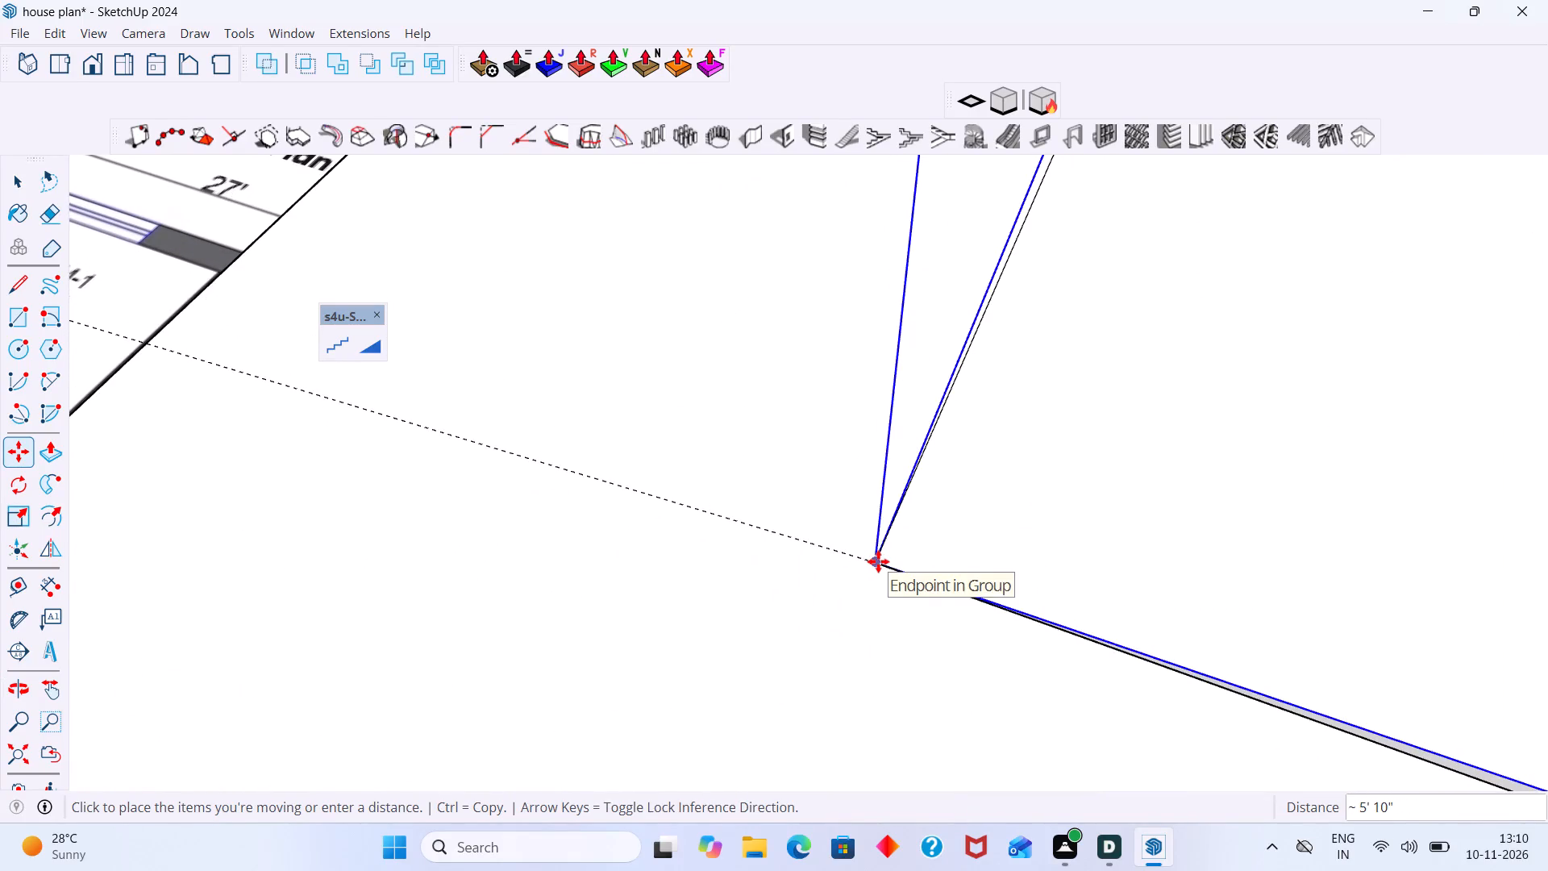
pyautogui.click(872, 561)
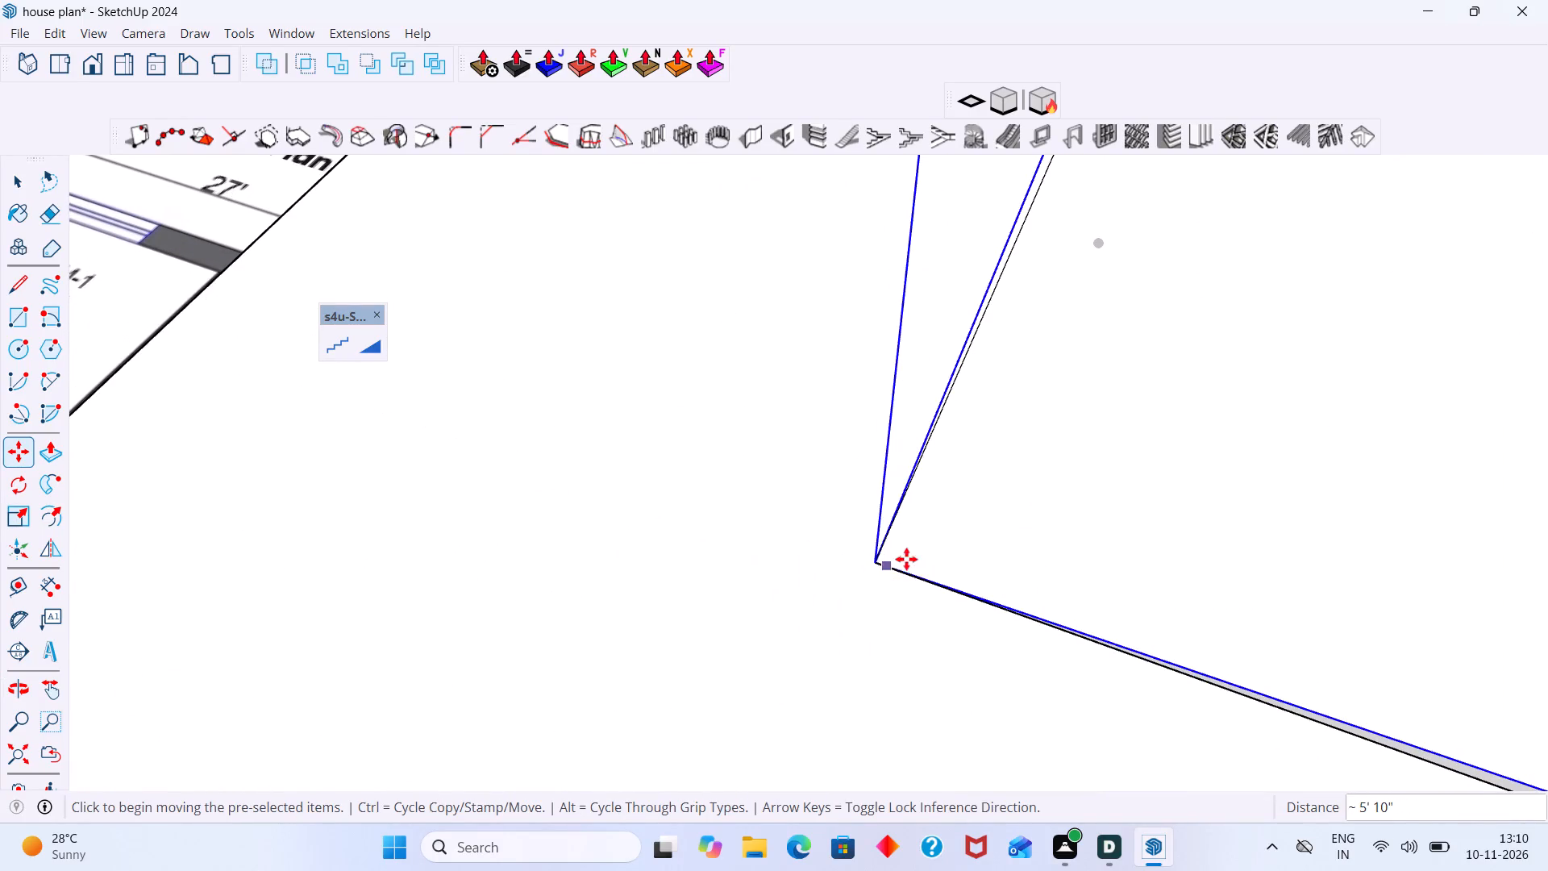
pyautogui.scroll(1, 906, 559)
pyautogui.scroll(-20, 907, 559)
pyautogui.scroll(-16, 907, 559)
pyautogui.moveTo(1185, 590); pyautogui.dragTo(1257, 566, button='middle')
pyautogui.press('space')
# Examine how the staircase's landing and both flights fit between the bedroom walls in the stair area.
pyautogui.scroll(5, 1219, 491)
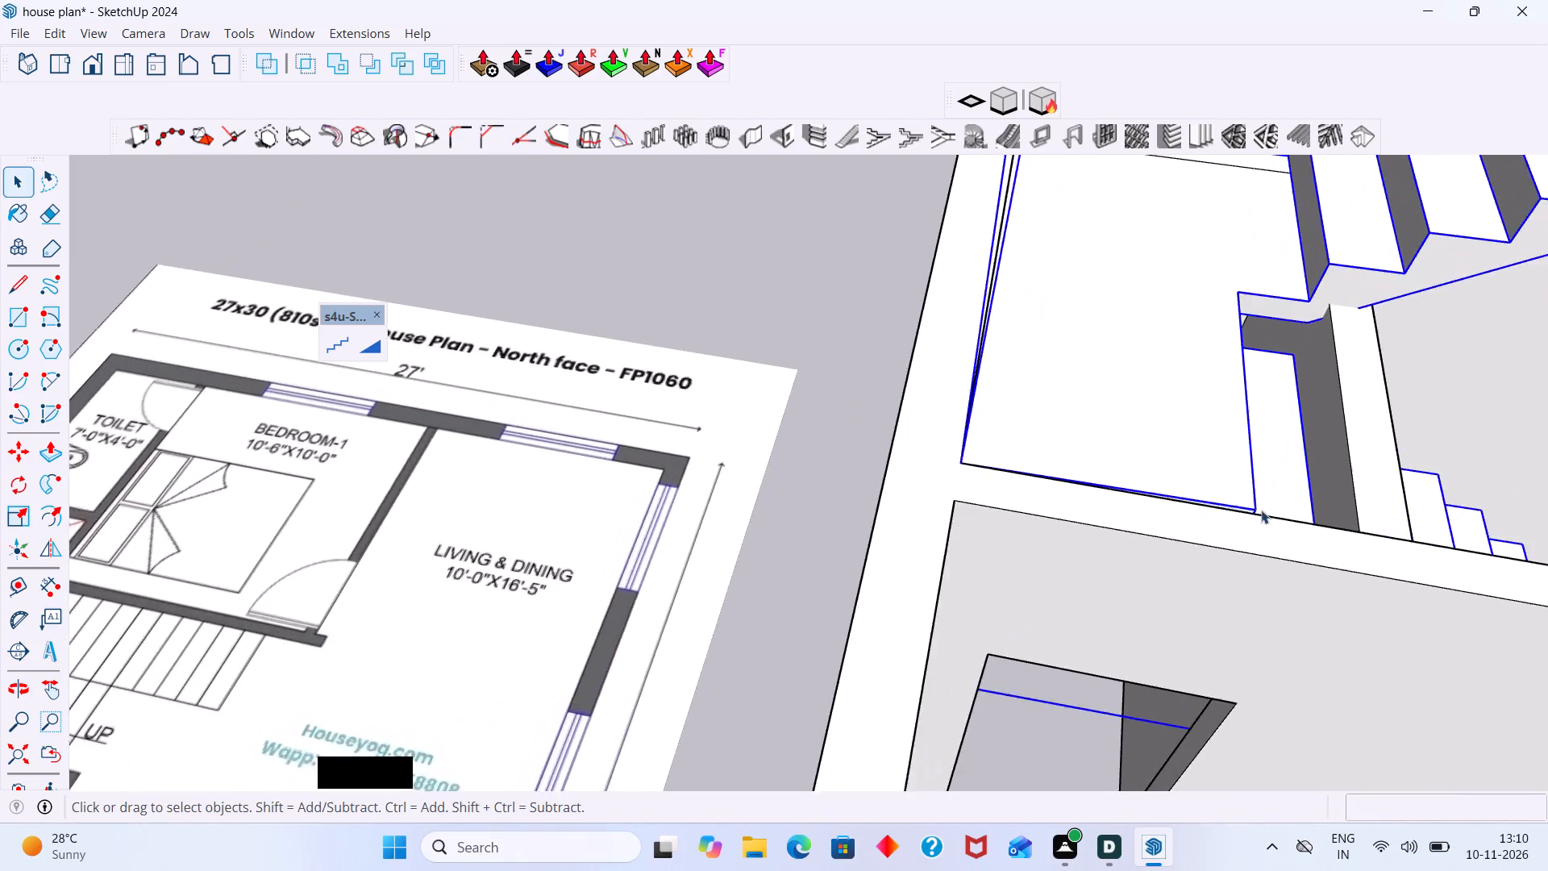
pyautogui.scroll(2, 1261, 510)
pyautogui.scroll(-8, 1243, 498)
pyautogui.click(990, 372)
pyautogui.scroll(-6, 997, 369)
pyautogui.scroll(3, 1196, 342)
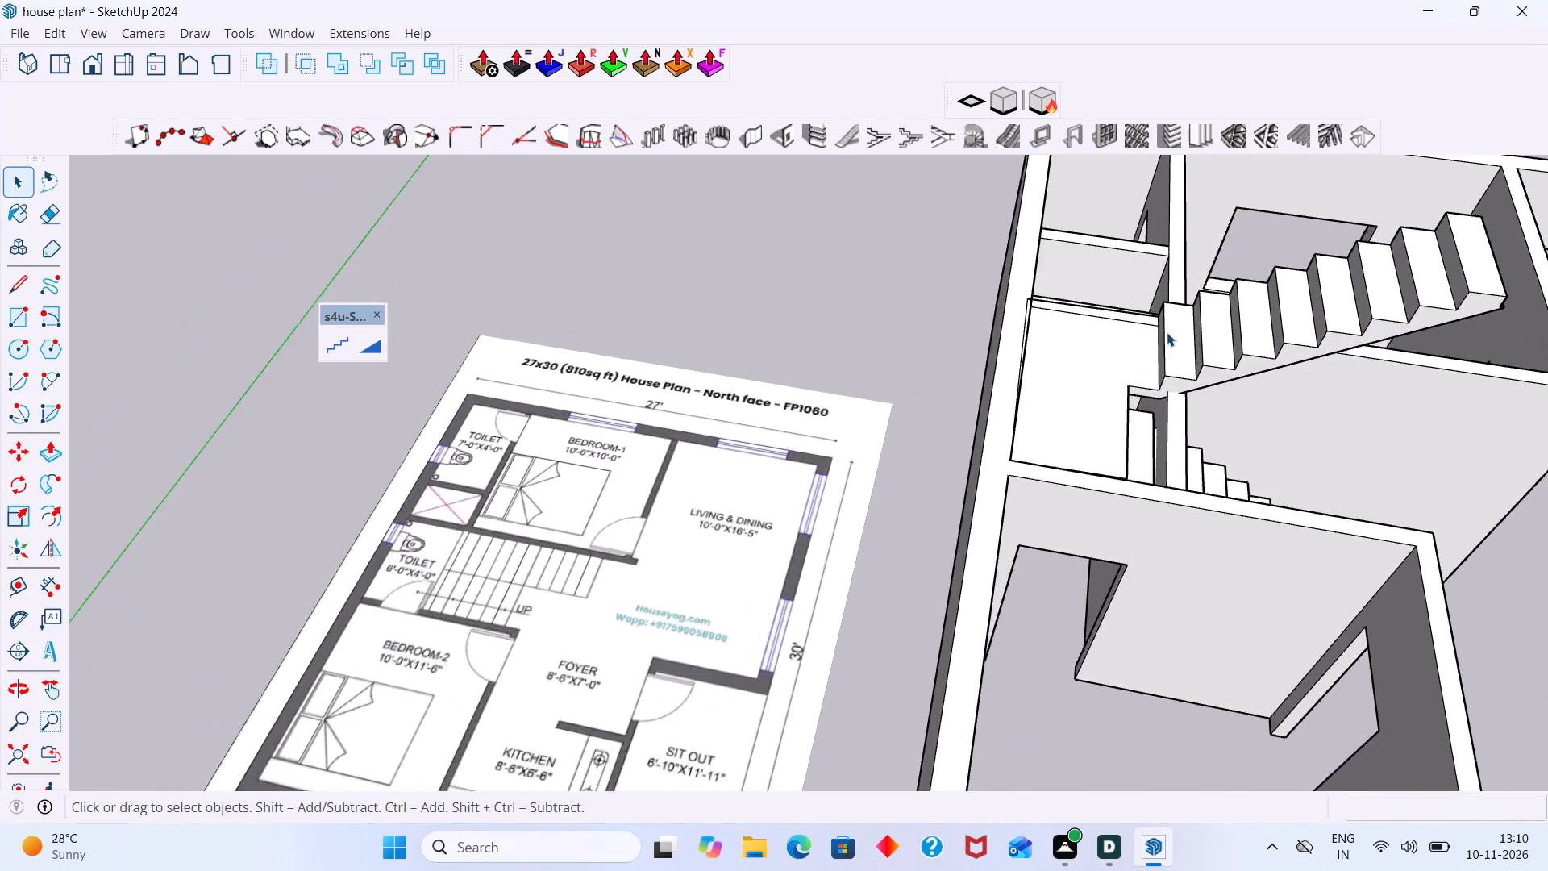
pyautogui.scroll(4, 1153, 323)
pyautogui.scroll(-13, 1126, 312)
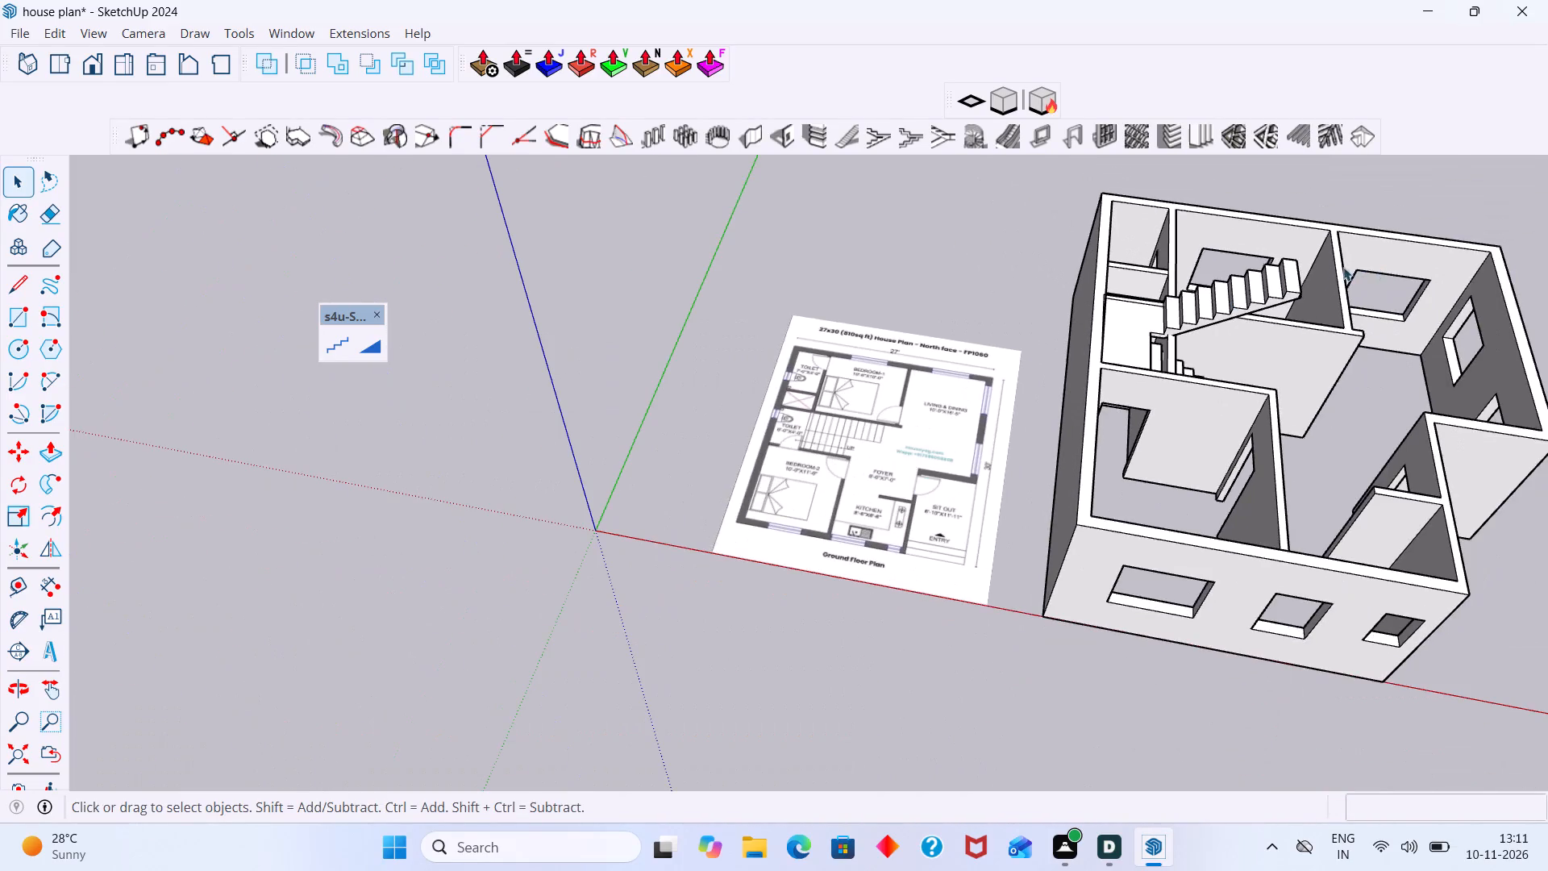
pyautogui.moveTo(1342, 267); pyautogui.dragTo(1210, 279, button='middle')
pyautogui.keyDown('shift'); pyautogui.moveTo(1171, 331); pyautogui.dragTo(986, 306, button='middle'); pyautogui.keyUp('shift')
pyautogui.moveTo(1141, 340); pyautogui.dragTo(934, 284, button='middle')
pyautogui.moveTo(939, 361); pyautogui.dragTo(811, 348, button='middle')
pyautogui.scroll(6, 891, 348)
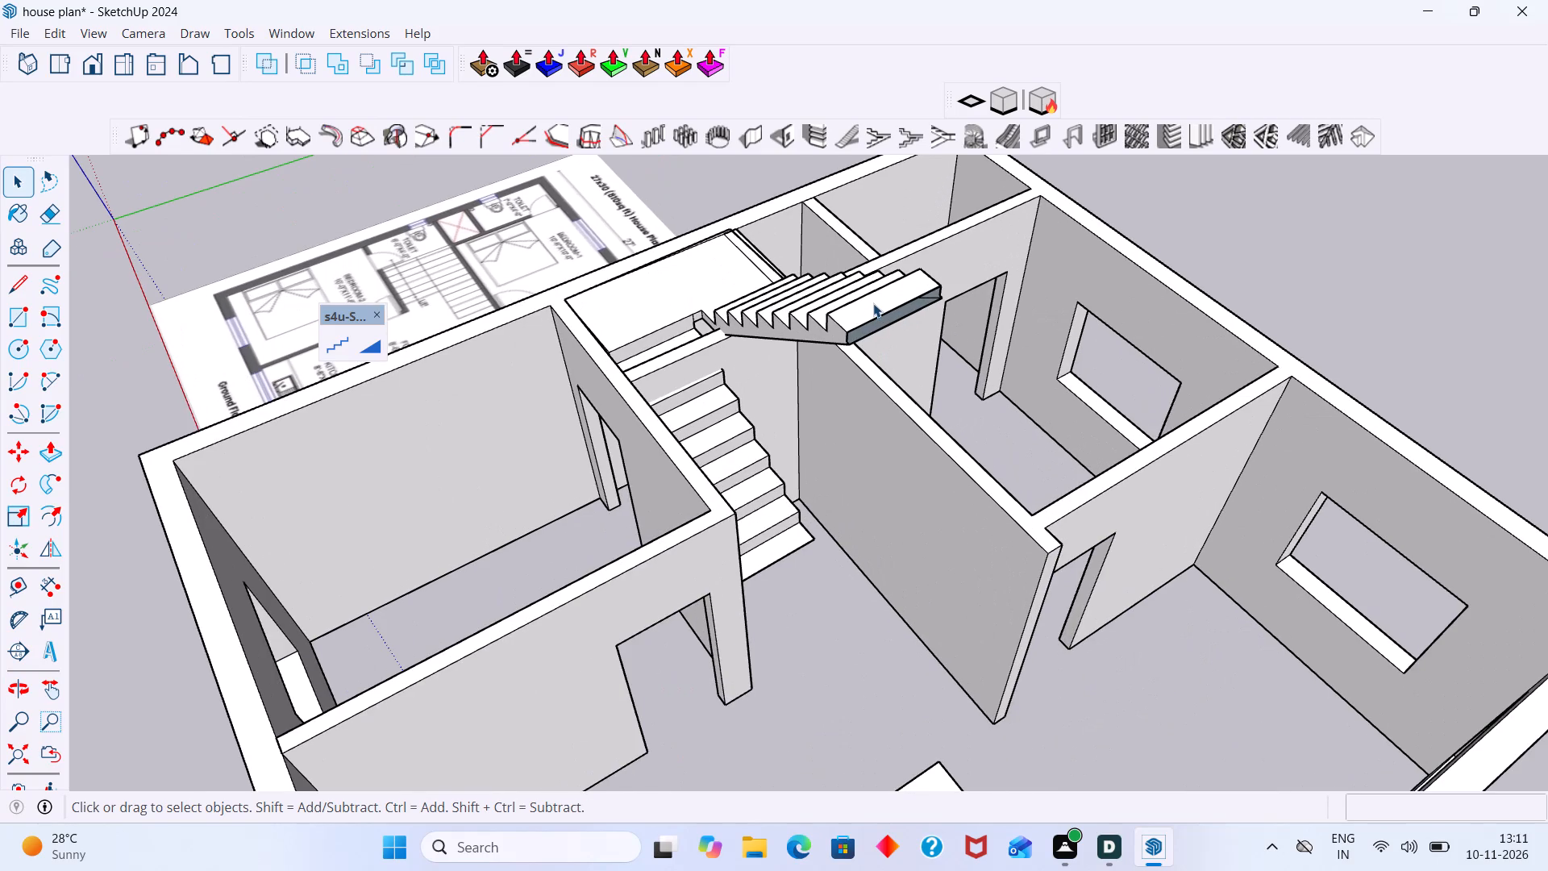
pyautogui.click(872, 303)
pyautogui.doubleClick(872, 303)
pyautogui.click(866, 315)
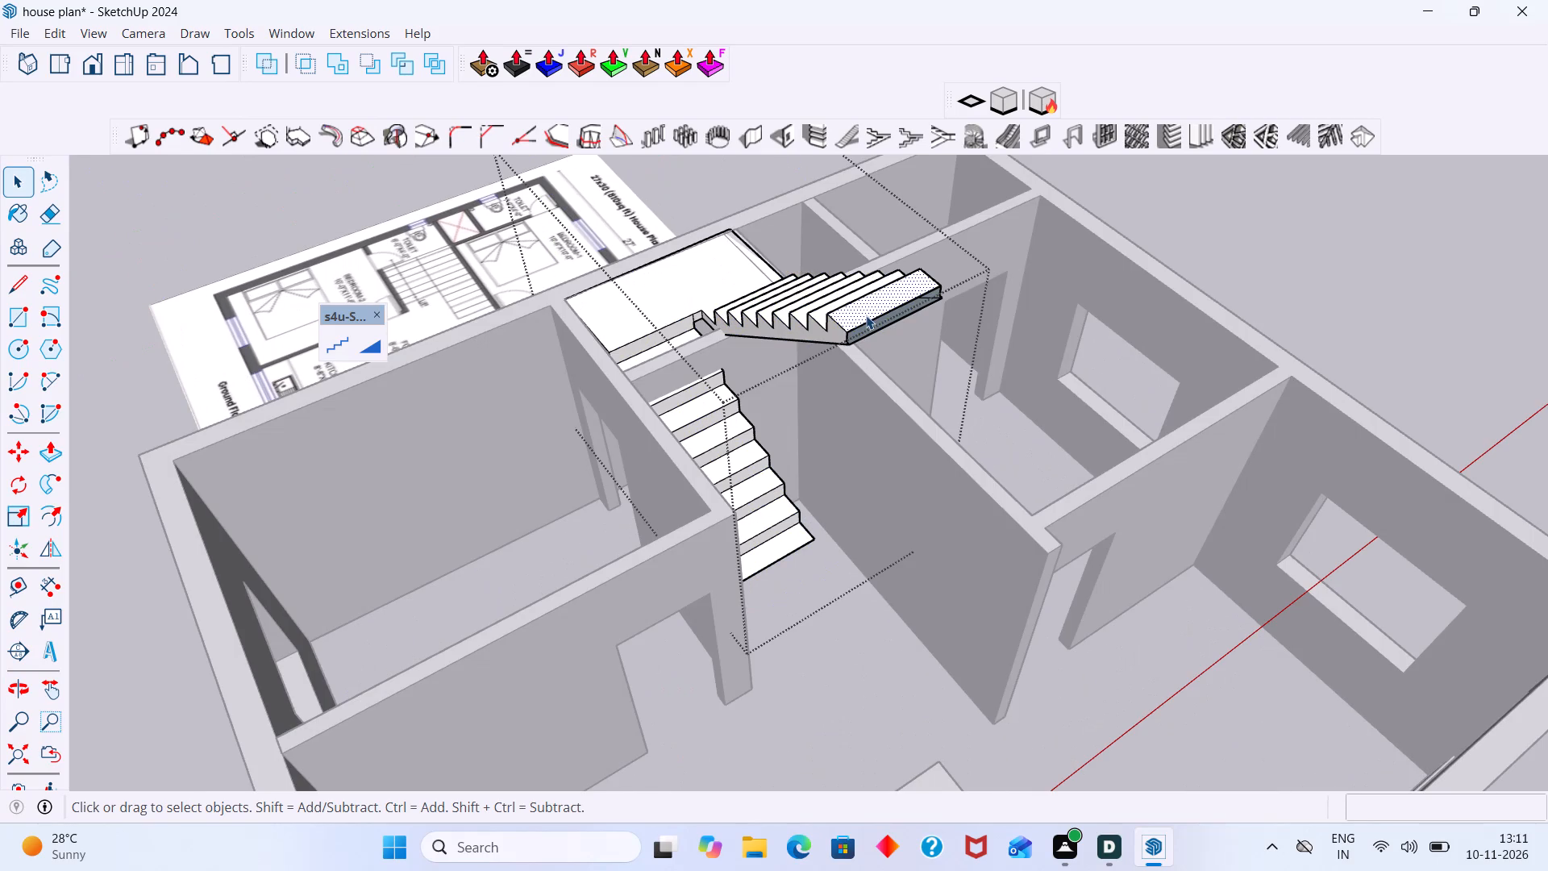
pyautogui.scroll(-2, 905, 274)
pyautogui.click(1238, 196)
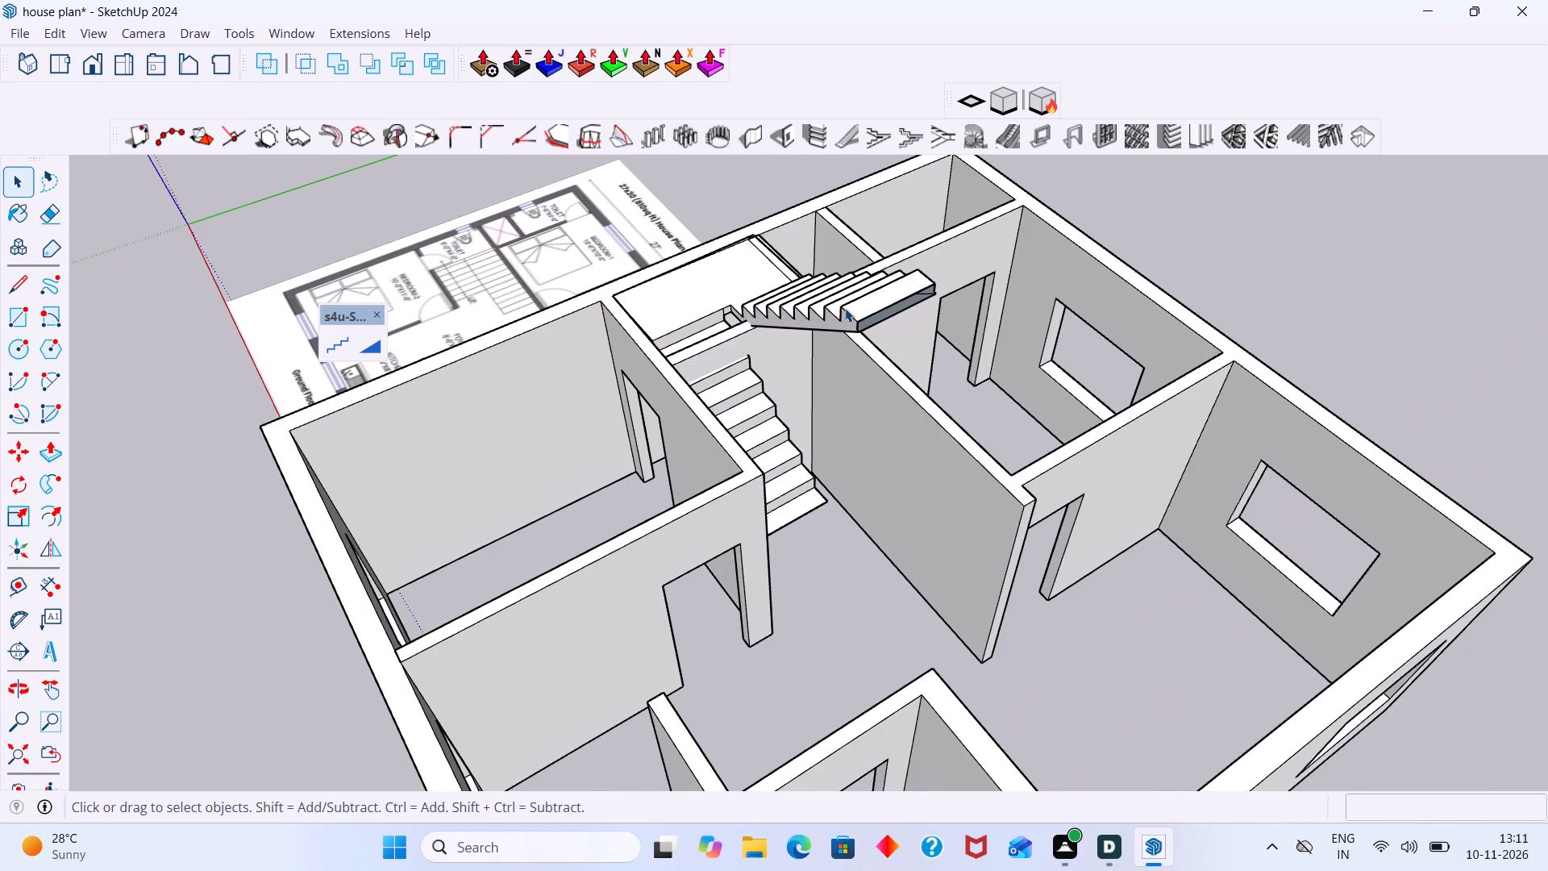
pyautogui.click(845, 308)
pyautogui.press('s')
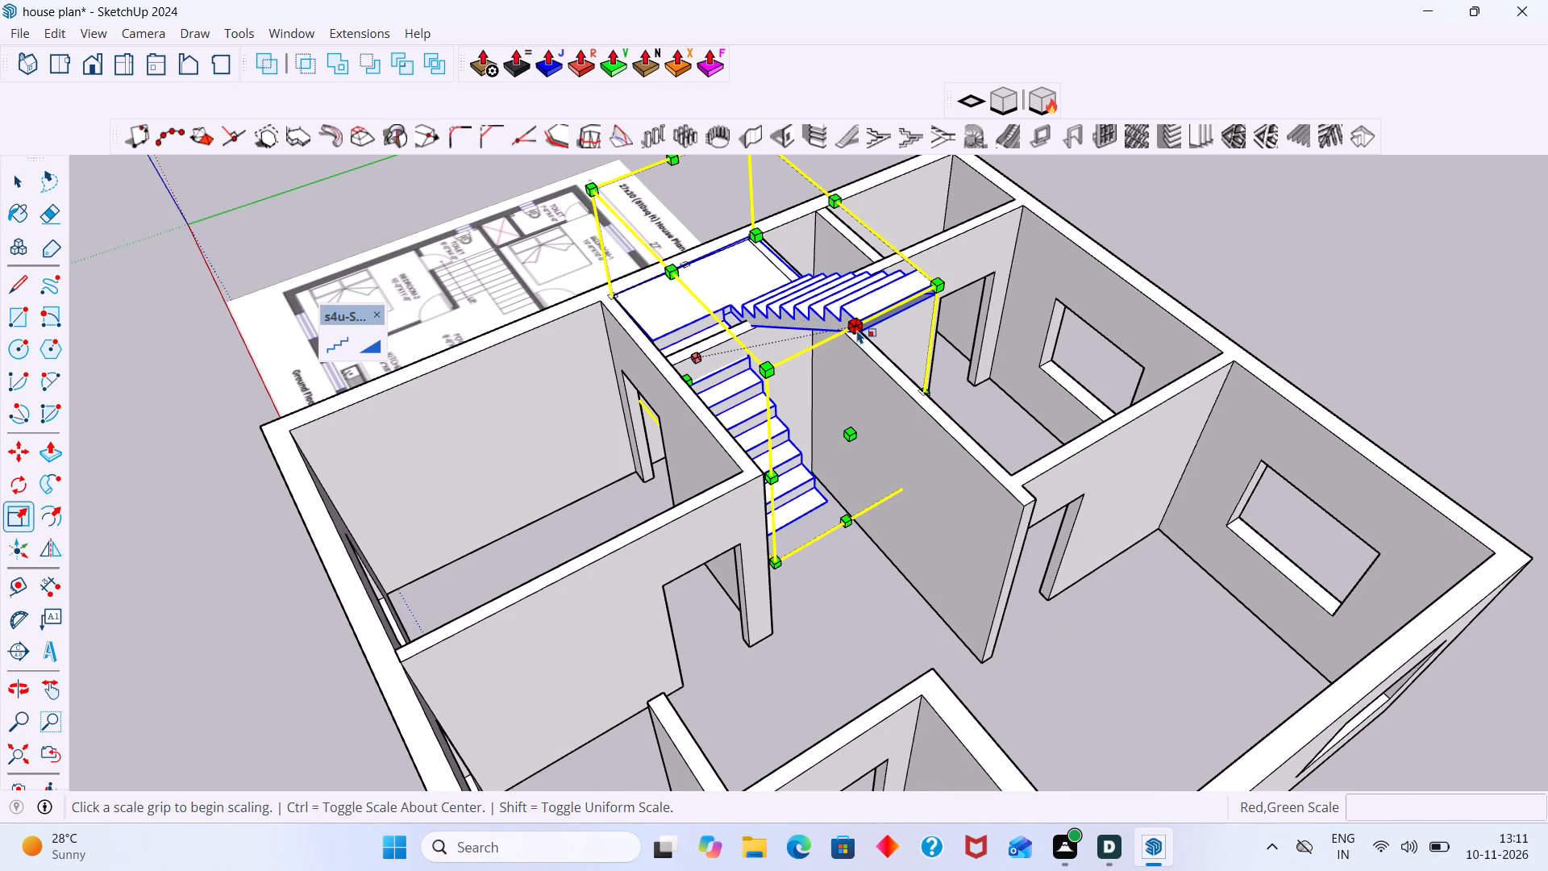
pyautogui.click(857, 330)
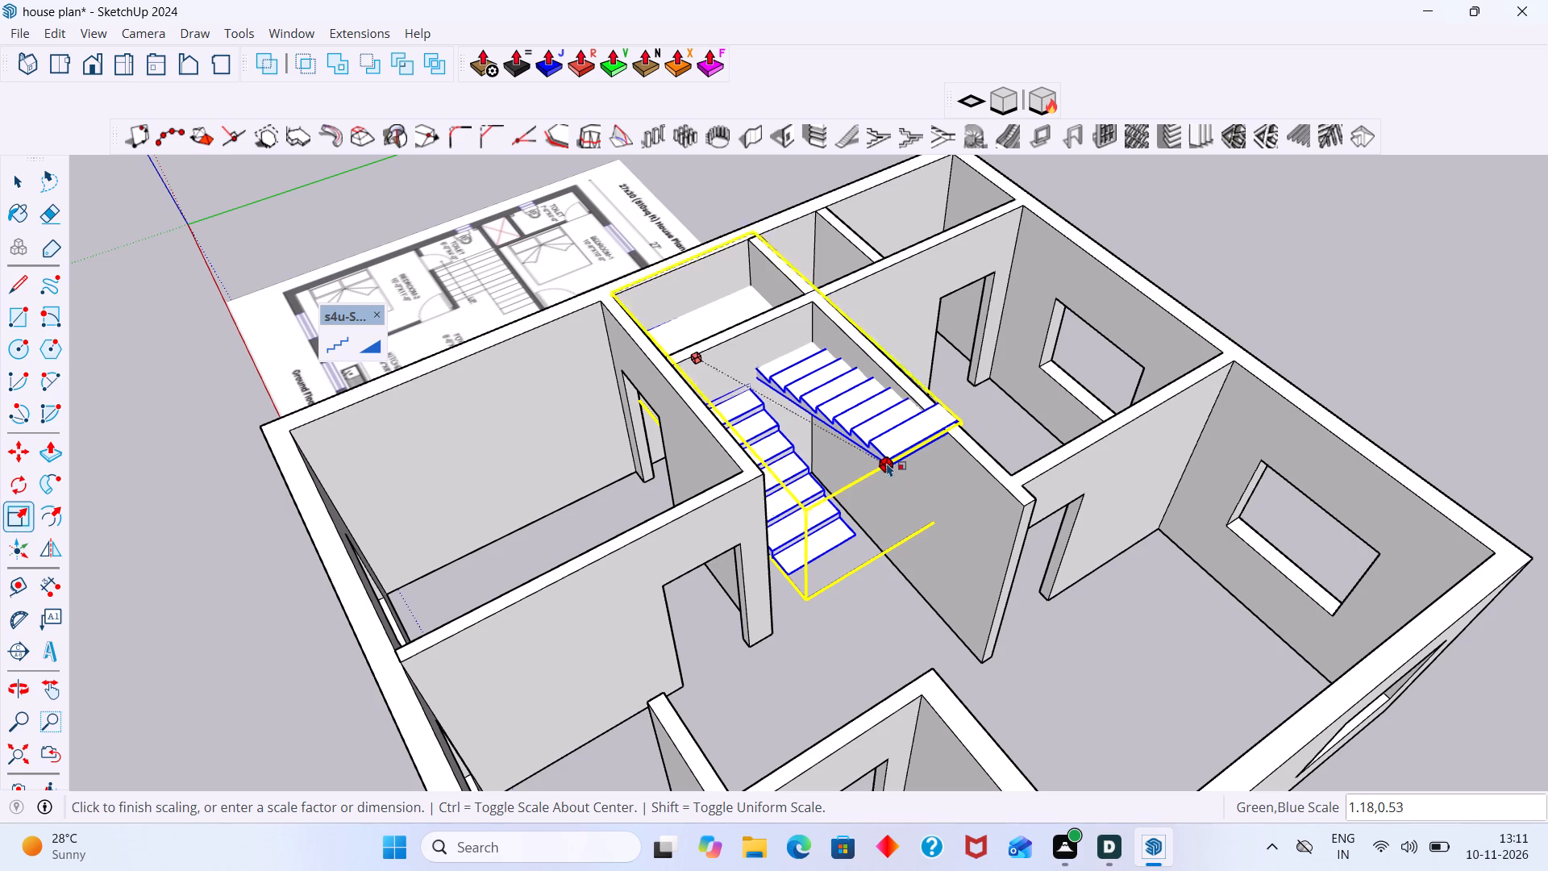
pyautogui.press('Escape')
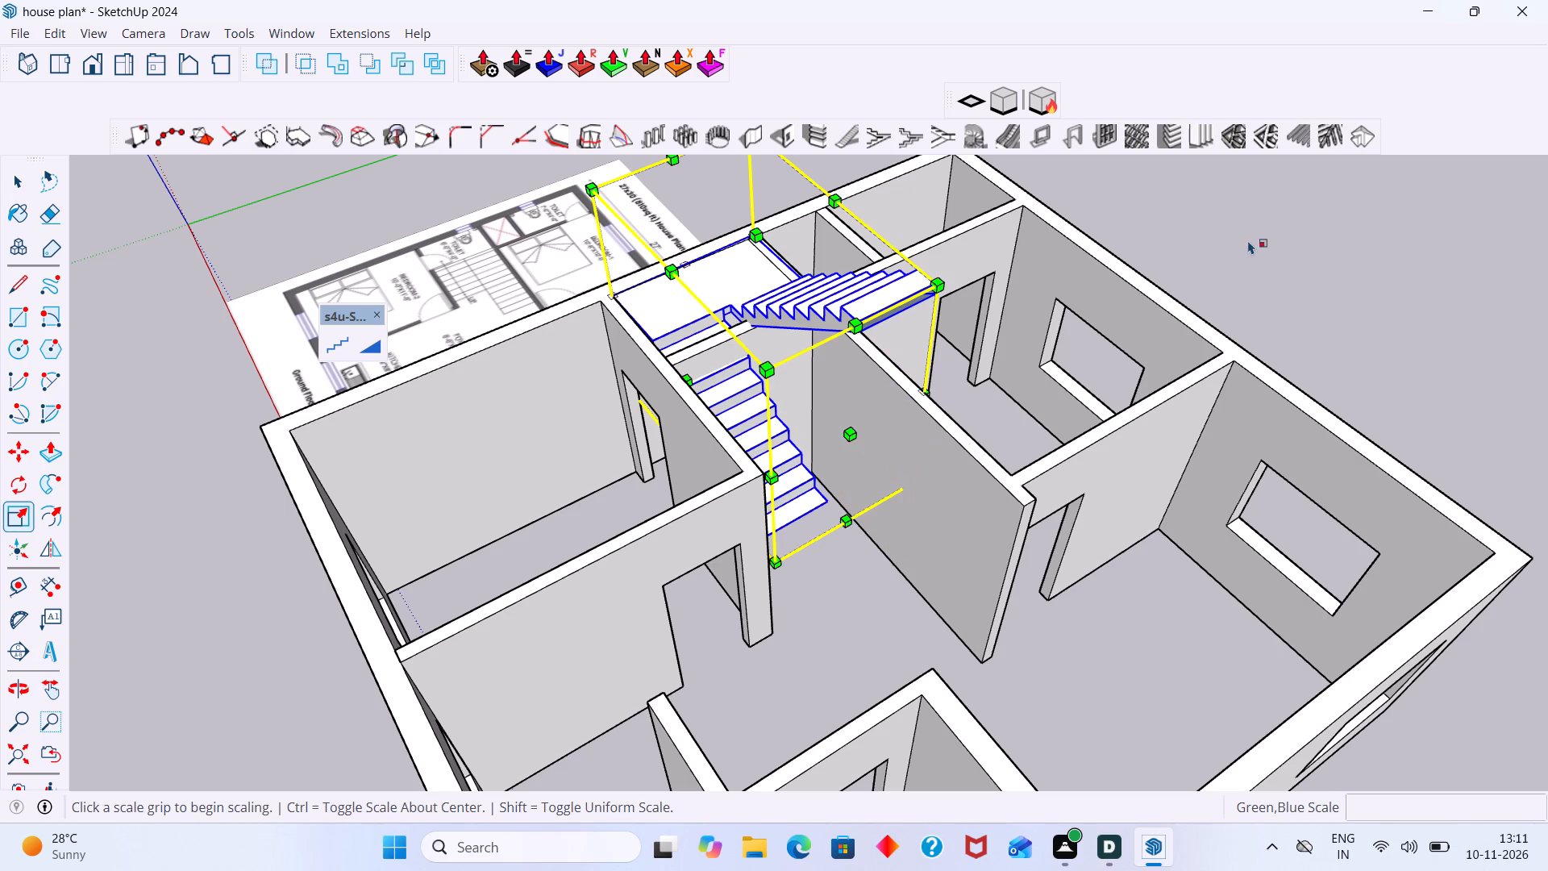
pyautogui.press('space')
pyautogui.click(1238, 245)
# Undo the new staircase and the recent edits back to before the toilet partitions and bedroom 2's door openings were made.
pyautogui.moveTo(1005, 330); pyautogui.dragTo(1191, 355, button='middle')
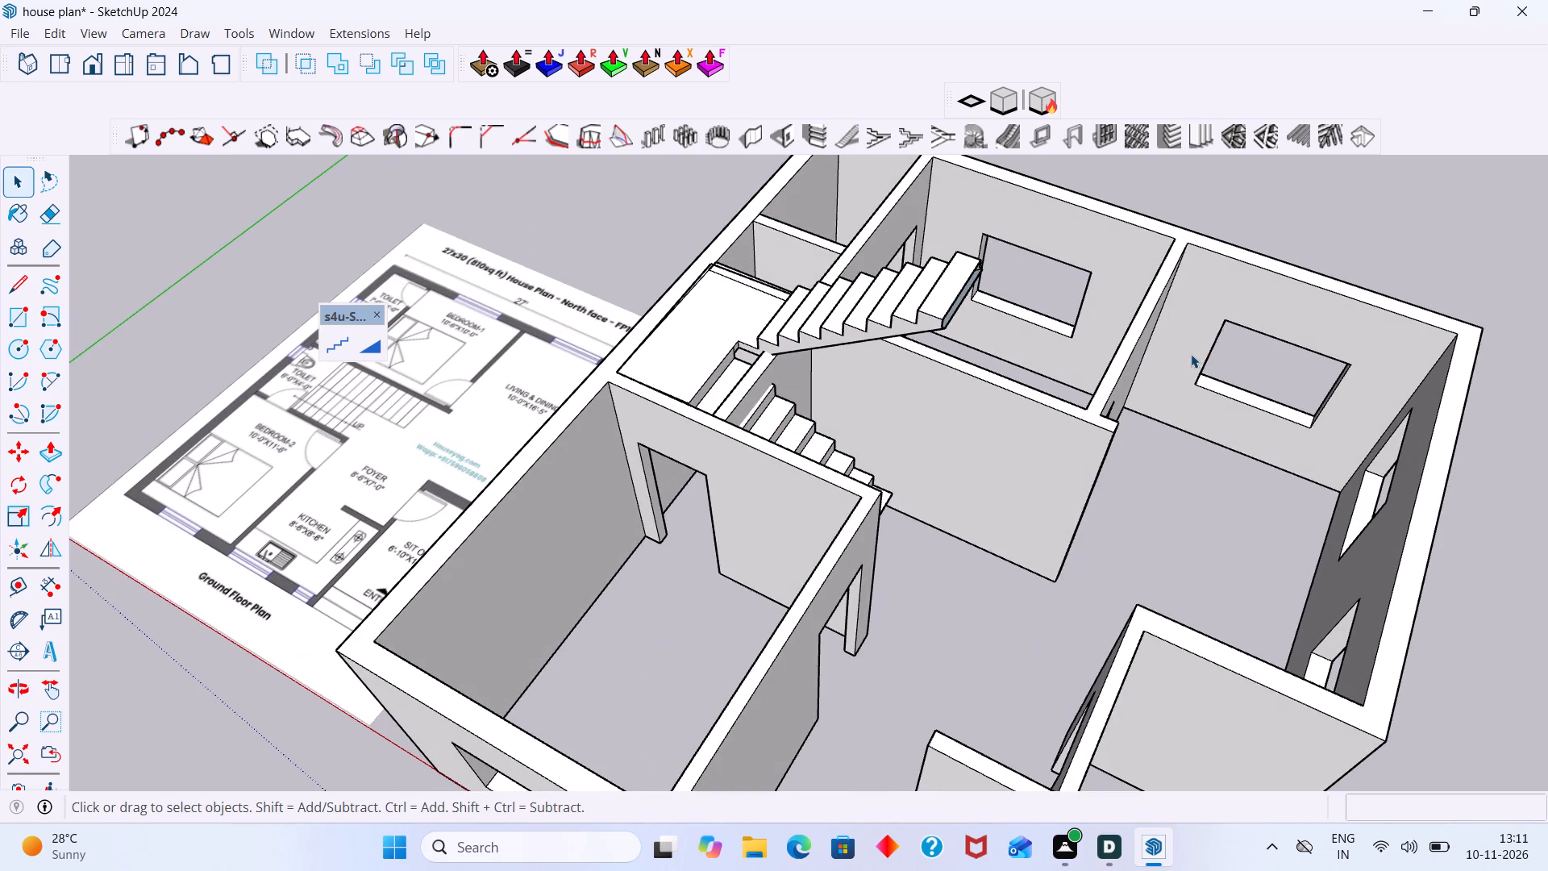
pyautogui.hotkey('ctrl', 'z')
pyautogui.hotkey('ctrl', 'z')
pyautogui.hotkey('ctrl', 'z')
pyautogui.hotkey('ctrl', 'z')
pyautogui.hotkey('ctrl', 'z')
pyautogui.hotkey('ctrl', 'z')
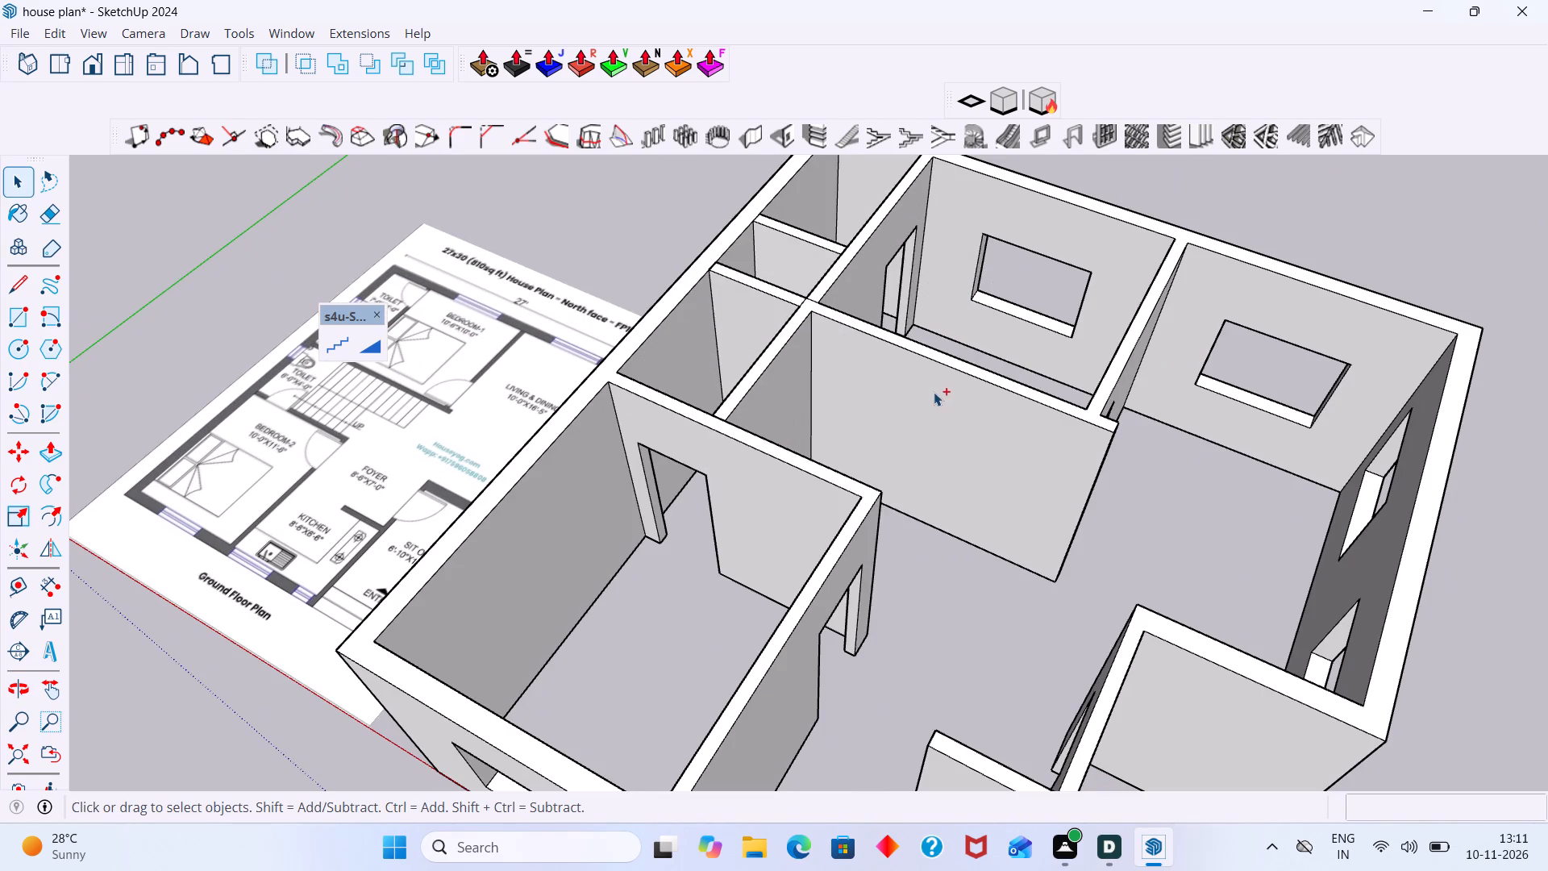
pyautogui.hotkey('ctrl', 'z')
pyautogui.hotkey('ctrl', 'z')
pyautogui.hotkey('ctrl', 'z')
pyautogui.hotkey('ctrl', 'z')
pyautogui.hotkey('ctrl', 'z')
pyautogui.hotkey('ctrl', 'z')
pyautogui.hotkey('ctrl', 'z')
pyautogui.hotkey('ctrl', 'z')
pyautogui.hotkey('ctrl', 'z')
pyautogui.hotkey('ctrl', 'z')
pyautogui.hotkey('ctrl', 'z')
pyautogui.hotkey('ctrl', 'z')
pyautogui.hotkey('ctrl', 'z')
pyautogui.hotkey('ctrl', 'z')
pyautogui.hotkey('ctrl', 'z')
pyautogui.hotkey('ctrl', 'z')
pyautogui.hotkey('ctrl', 'z')
pyautogui.hotkey('ctrl', 'z')
pyautogui.hotkey('ctrl', 'z')
pyautogui.hotkey('ctrl', 'z')
pyautogui.hotkey('ctrl', 'z')
pyautogui.hotkey('ctrl', 'z')
pyautogui.hotkey('ctrl', 'z')
pyautogui.hotkey('ctrl', 'z')
pyautogui.hotkey('ctrl', 'z')
pyautogui.hotkey('ctrl', 'z')
pyautogui.hotkey('ctrl', 'z')
pyautogui.hotkey('ctrl', 'z')
pyautogui.hotkey('ctrl', 'z')
pyautogui.hotkey('ctrl', 'z')
pyautogui.hotkey('ctrl', 'z')
pyautogui.hotkey('ctrl', 'z')
pyautogui.hotkey('ctrl', 'z')
pyautogui.hotkey('ctrl', 'z')
pyautogui.hotkey('ctrl', 'z')
pyautogui.hotkey('ctrl', 'z')
pyautogui.hotkey('ctrl', 'z')
pyautogui.hotkey('ctrl', 'z')
pyautogui.hotkey('ctrl', 'z')
pyautogui.hotkey('ctrl', 'z')
pyautogui.hotkey('ctrl', 'z')
pyautogui.hotkey('ctrl', 'z')
pyautogui.hotkey('ctrl', 'z')
pyautogui.hotkey('ctrl', 'z')
pyautogui.hotkey('ctrl', 'z')
pyautogui.hotkey('ctrl', 'z')
pyautogui.hotkey('ctrl', 'z')
pyautogui.hotkey('ctrl', 'z')
pyautogui.hotkey('ctrl', 'z')
pyautogui.hotkey('ctrl', 'z')
pyautogui.hotkey('ctrl', 'z')
pyautogui.hotkey('ctrl', 'z')
pyautogui.hotkey('ctrl', 'z')
pyautogui.hotkey('ctrl', 'z')
pyautogui.hotkey('ctrl', 'z')
pyautogui.hotkey('ctrl', 'z')
pyautogui.hotkey('ctrl', 'z')
pyautogui.hotkey('ctrl', 'z')
pyautogui.hotkey('ctrl', 'z')
pyautogui.hotkey('ctrl', 'z')
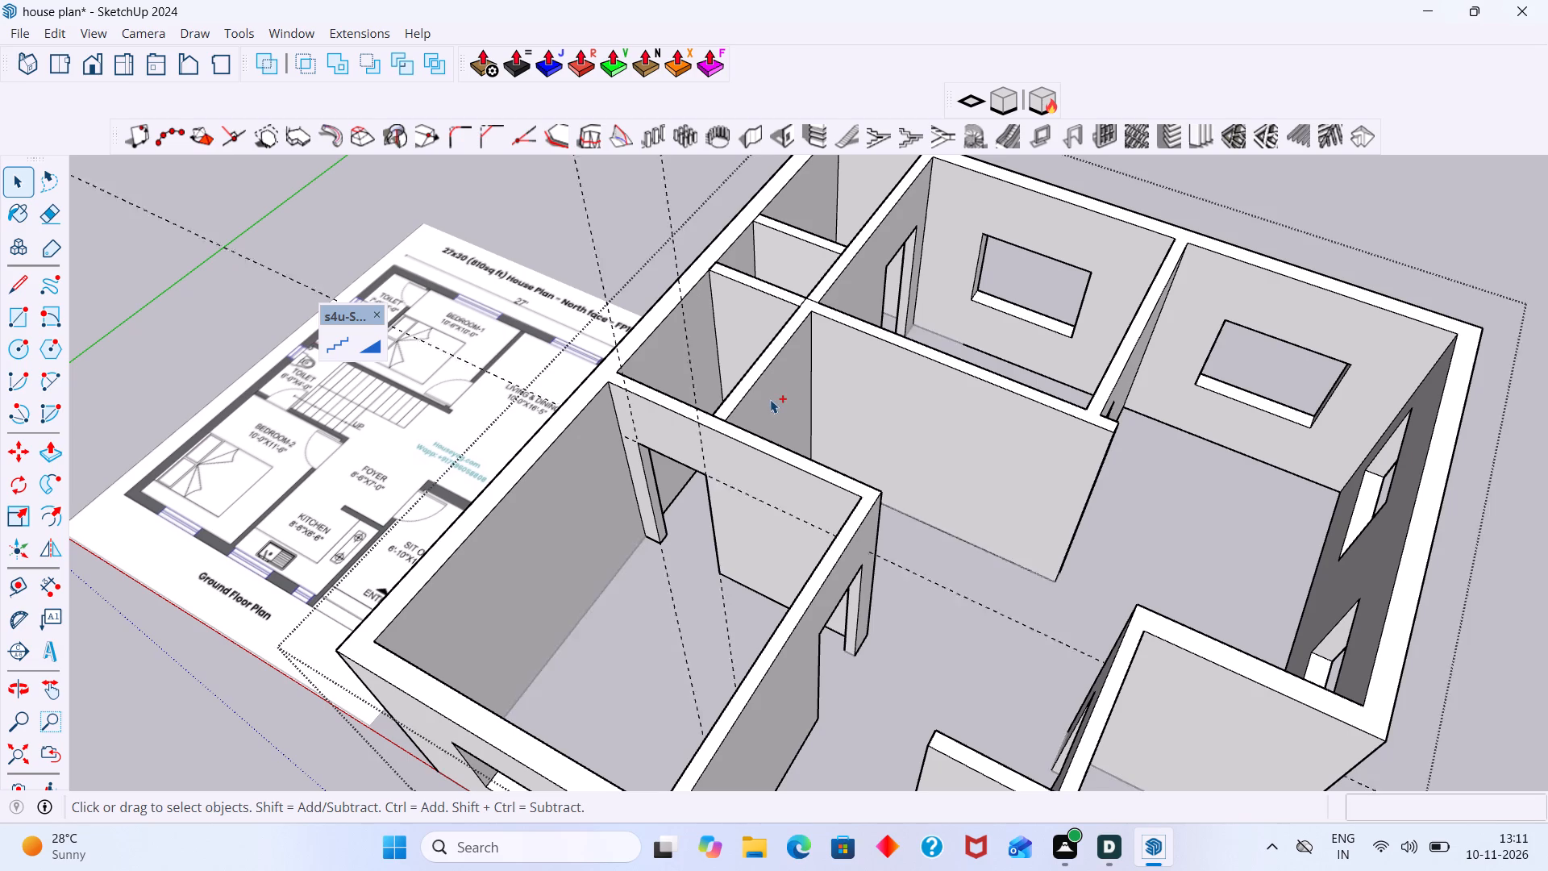
# Redo the door opening in bedroom 2's wall facing the foyer and kitchen.
pyautogui.scroll(-3, 784, 400)
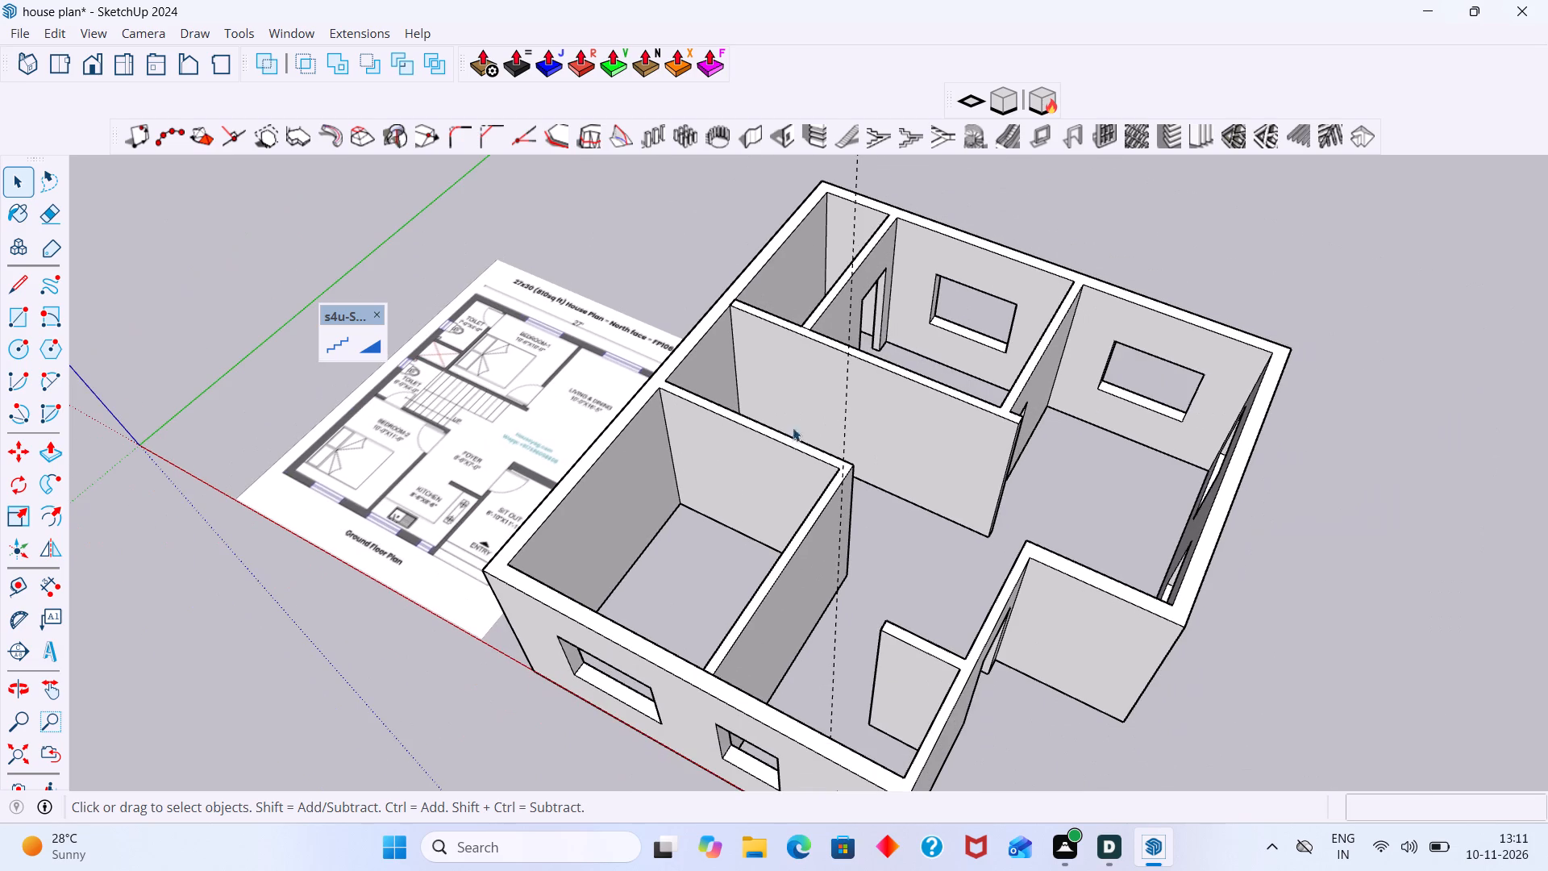
pyautogui.hotkey('ctrl', 'y')
pyautogui.hotkey('ctrl', 'y')
pyautogui.hotkey('ctrl', 'y')
pyautogui.hotkey('ctrl', 'y')
pyautogui.hotkey('ctrl', 'y')
pyautogui.hotkey('ctrl', 'y')
pyautogui.hotkey('ctrl', 'y')
pyautogui.hotkey('ctrl', 'y')
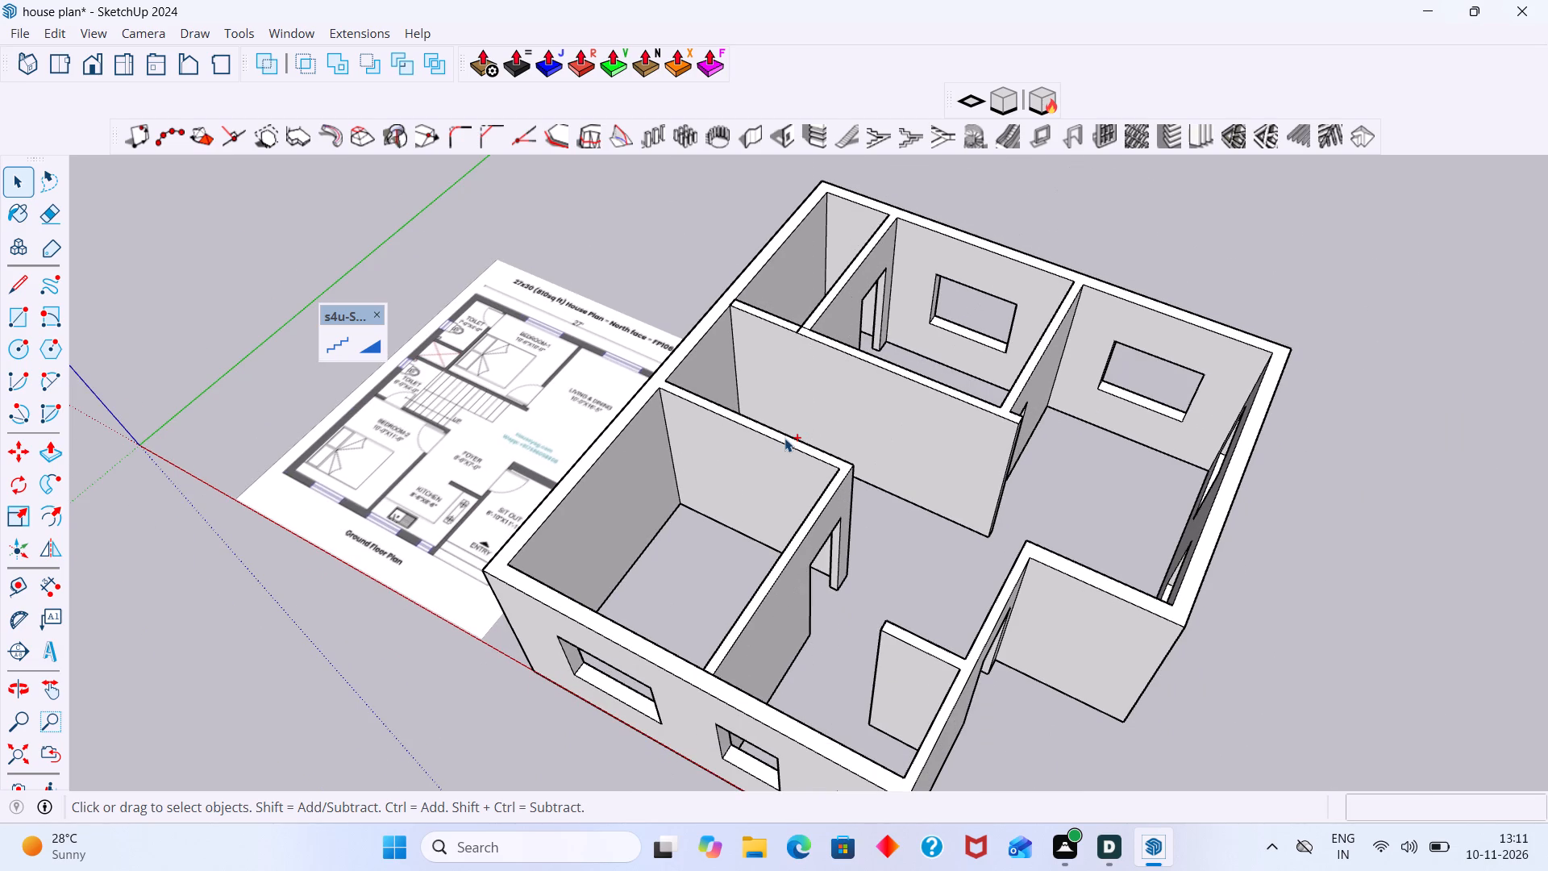
pyautogui.hotkey('ctrl', 'y')
pyautogui.hotkey('ctrl', 'y')
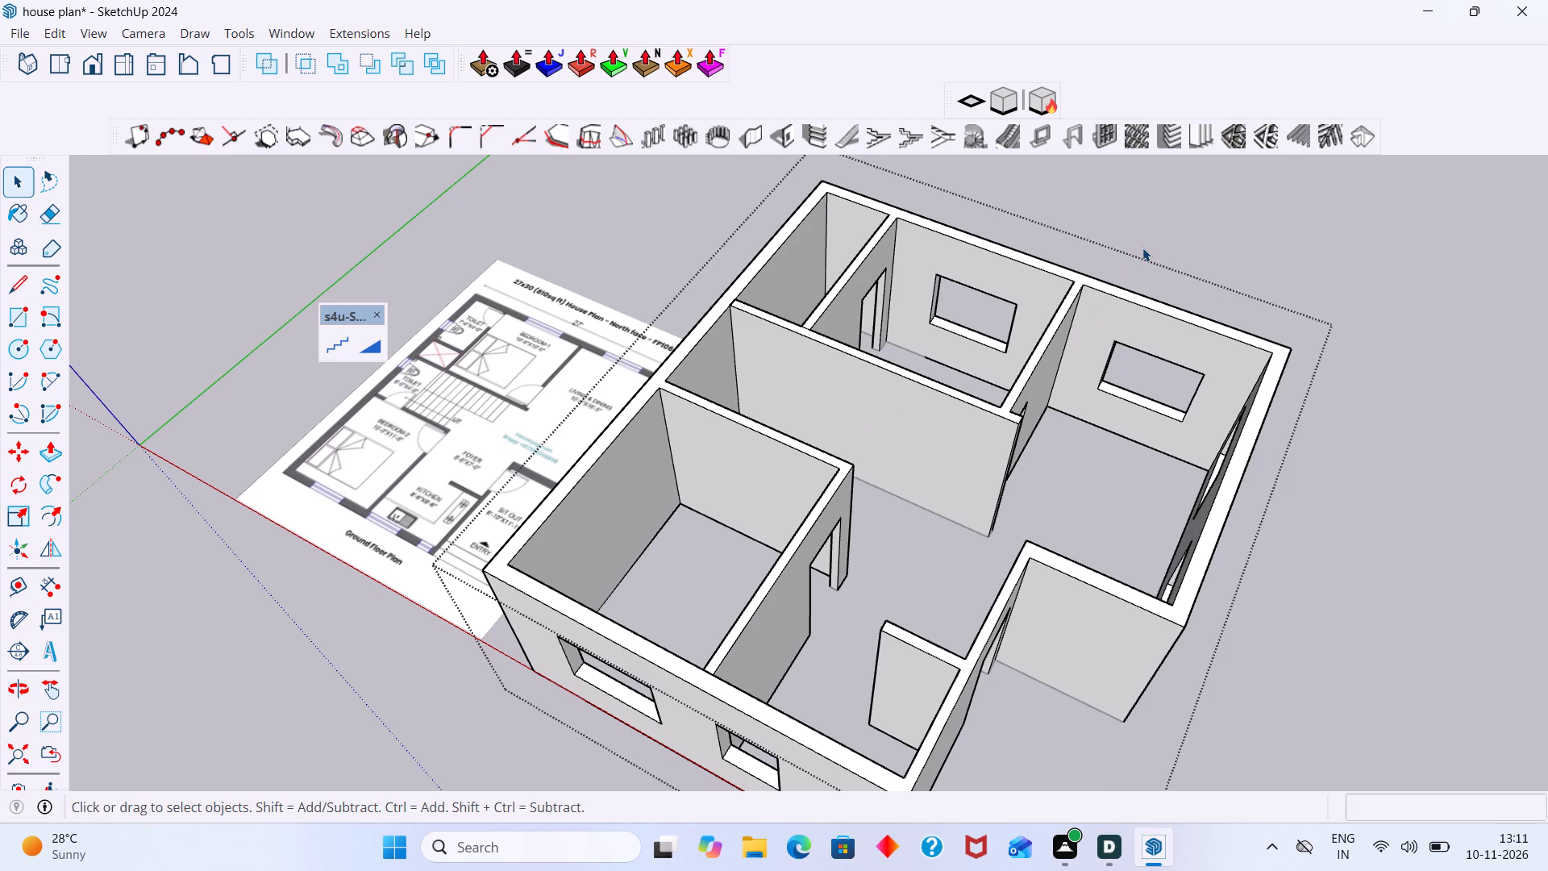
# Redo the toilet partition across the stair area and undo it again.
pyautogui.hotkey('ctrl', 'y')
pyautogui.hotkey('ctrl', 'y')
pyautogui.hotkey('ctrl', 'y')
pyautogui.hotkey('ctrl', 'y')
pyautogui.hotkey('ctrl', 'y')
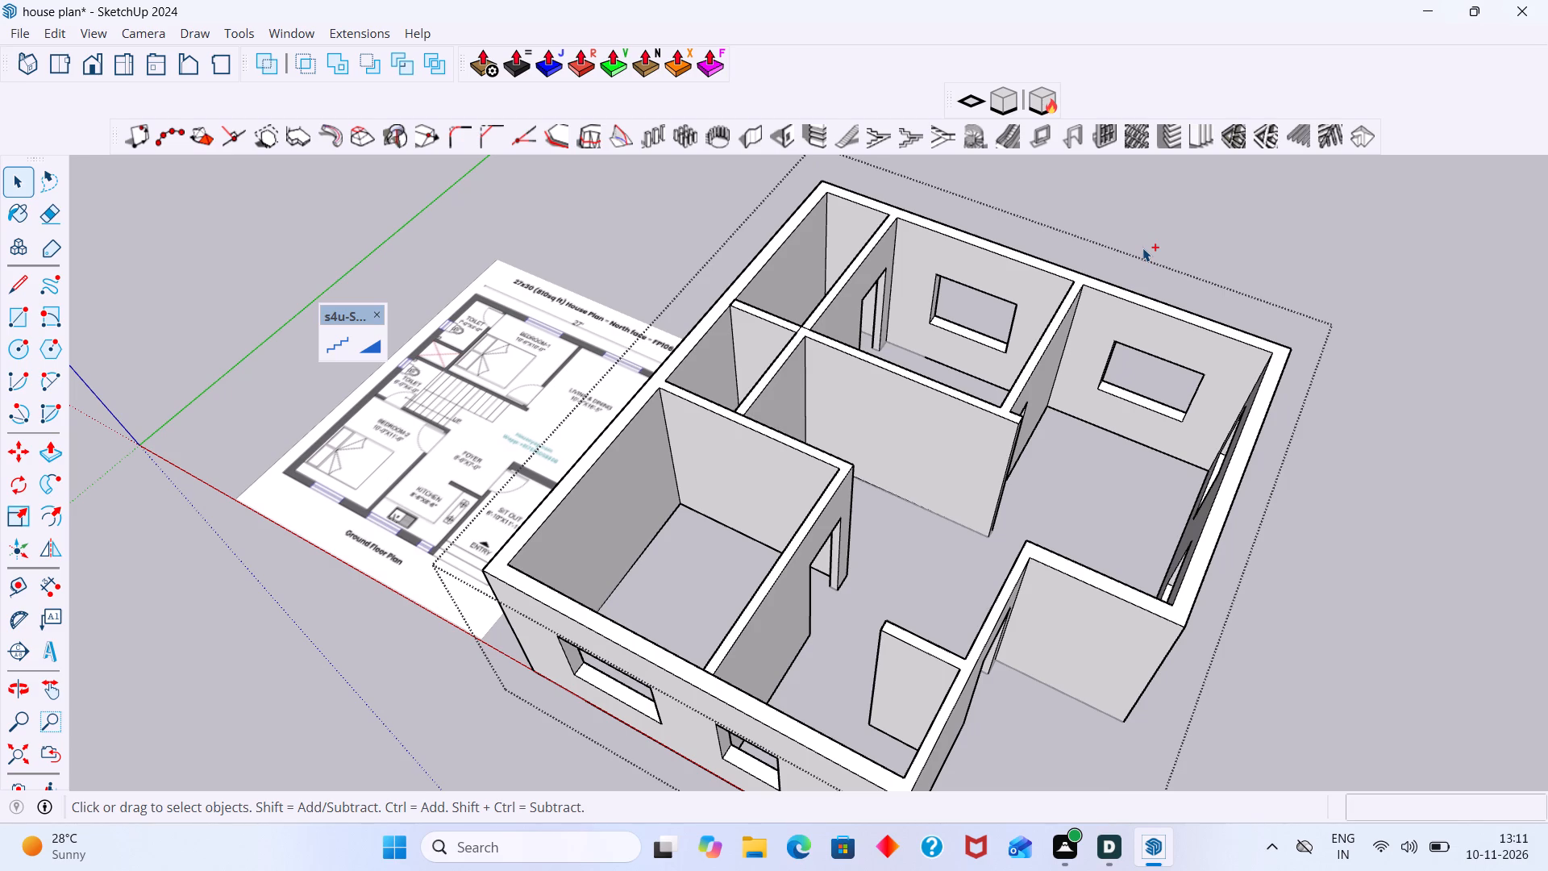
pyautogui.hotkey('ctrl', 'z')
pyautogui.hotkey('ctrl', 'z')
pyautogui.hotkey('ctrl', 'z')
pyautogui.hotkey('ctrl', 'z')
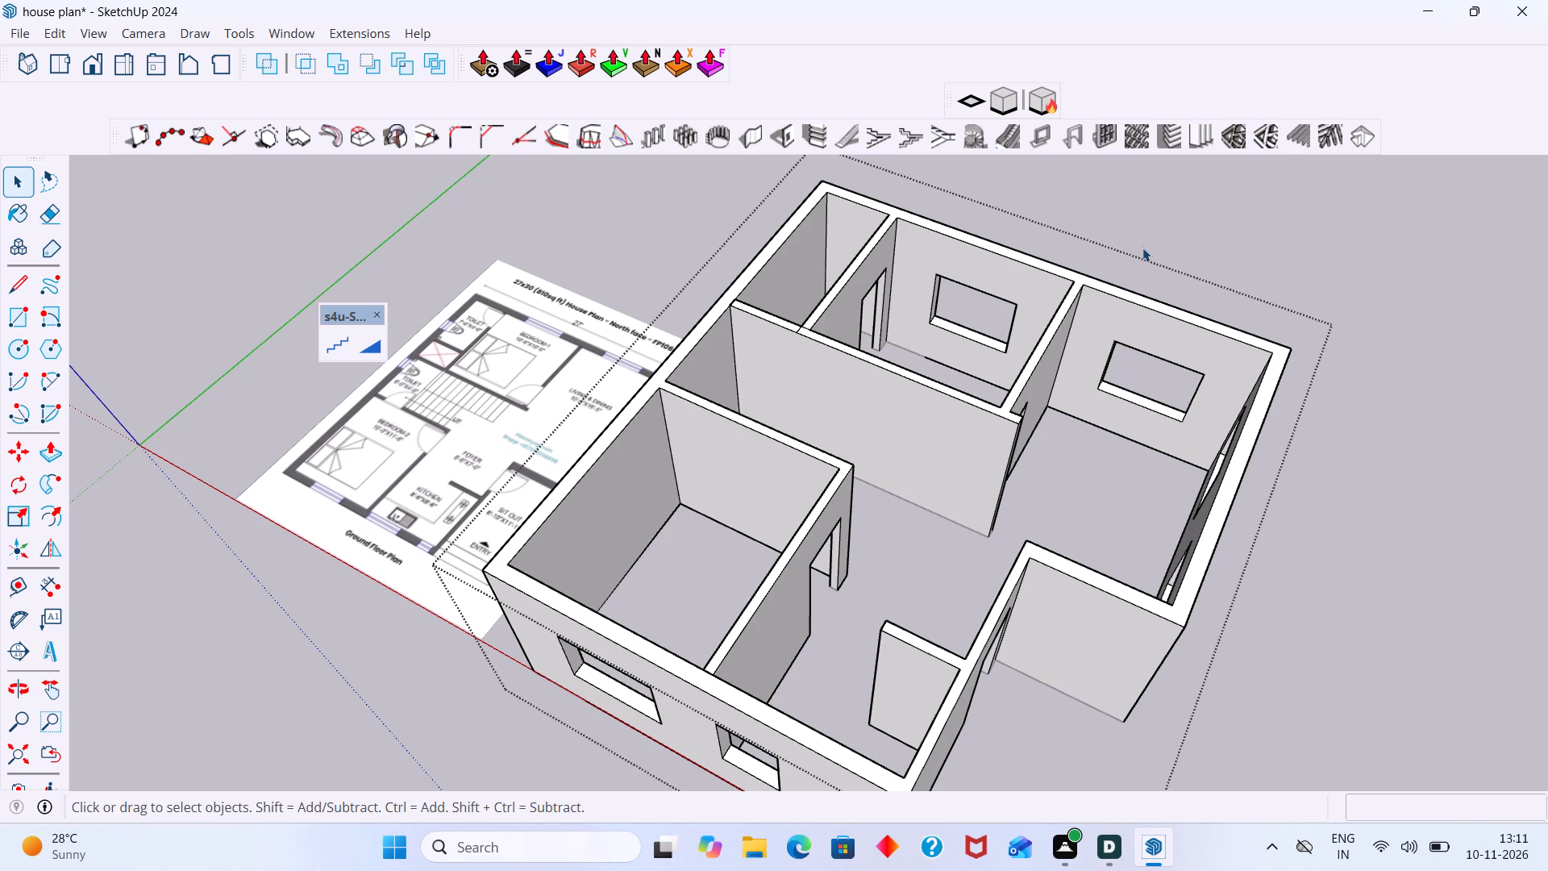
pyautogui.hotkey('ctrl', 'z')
# Examine the open stair area and its surrounding walls against the ground floor plan.
pyautogui.press('space')
pyautogui.click(1471, 288)
pyautogui.scroll(6, 780, 307)
pyautogui.moveTo(724, 421); pyautogui.dragTo(1057, 586, button='middle')
pyautogui.scroll(2, 935, 548)
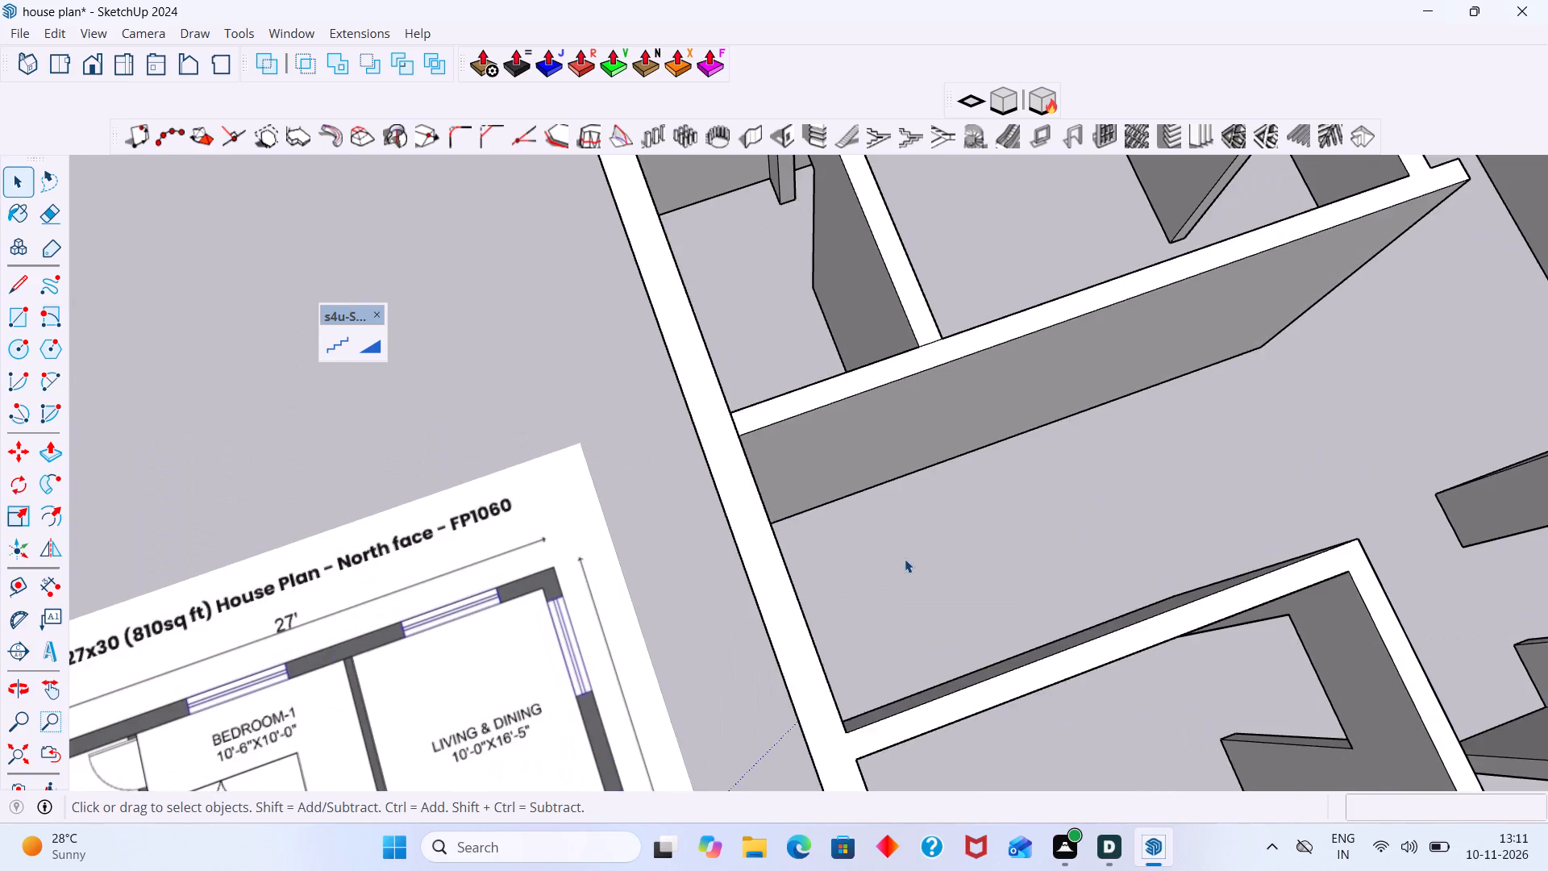
pyautogui.moveTo(941, 431); pyautogui.dragTo(959, 330, button='middle')
pyautogui.scroll(-9, 929, 379)
pyautogui.moveTo(939, 381); pyautogui.dragTo(729, 404, button='middle')
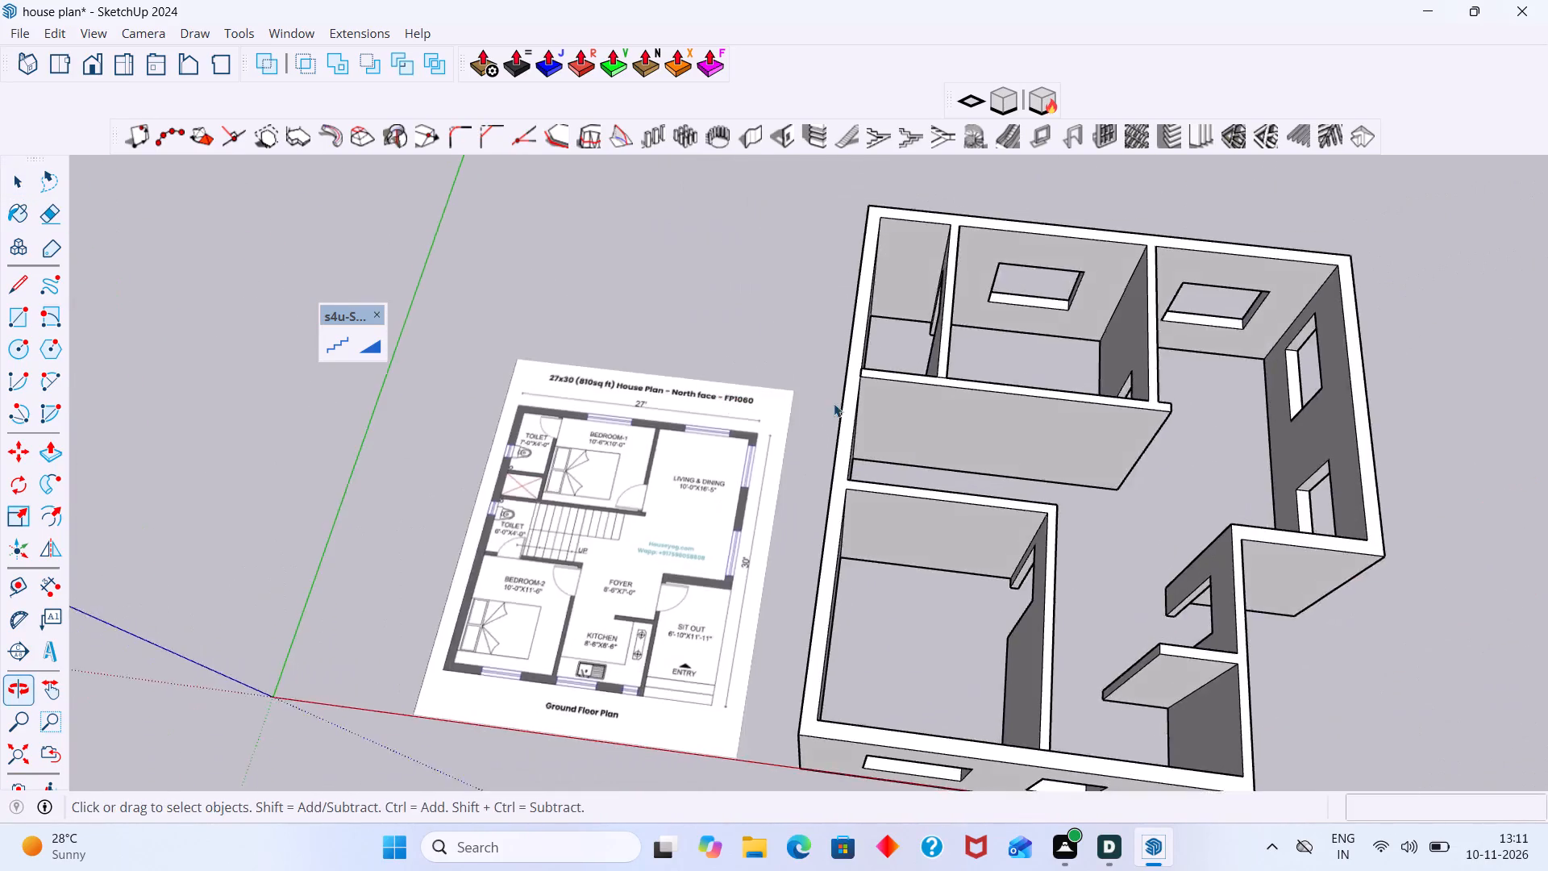
pyautogui.scroll(-3, 836, 404)
pyautogui.moveTo(871, 435); pyautogui.dragTo(823, 504, button='middle')
pyautogui.scroll(5, 560, 457)
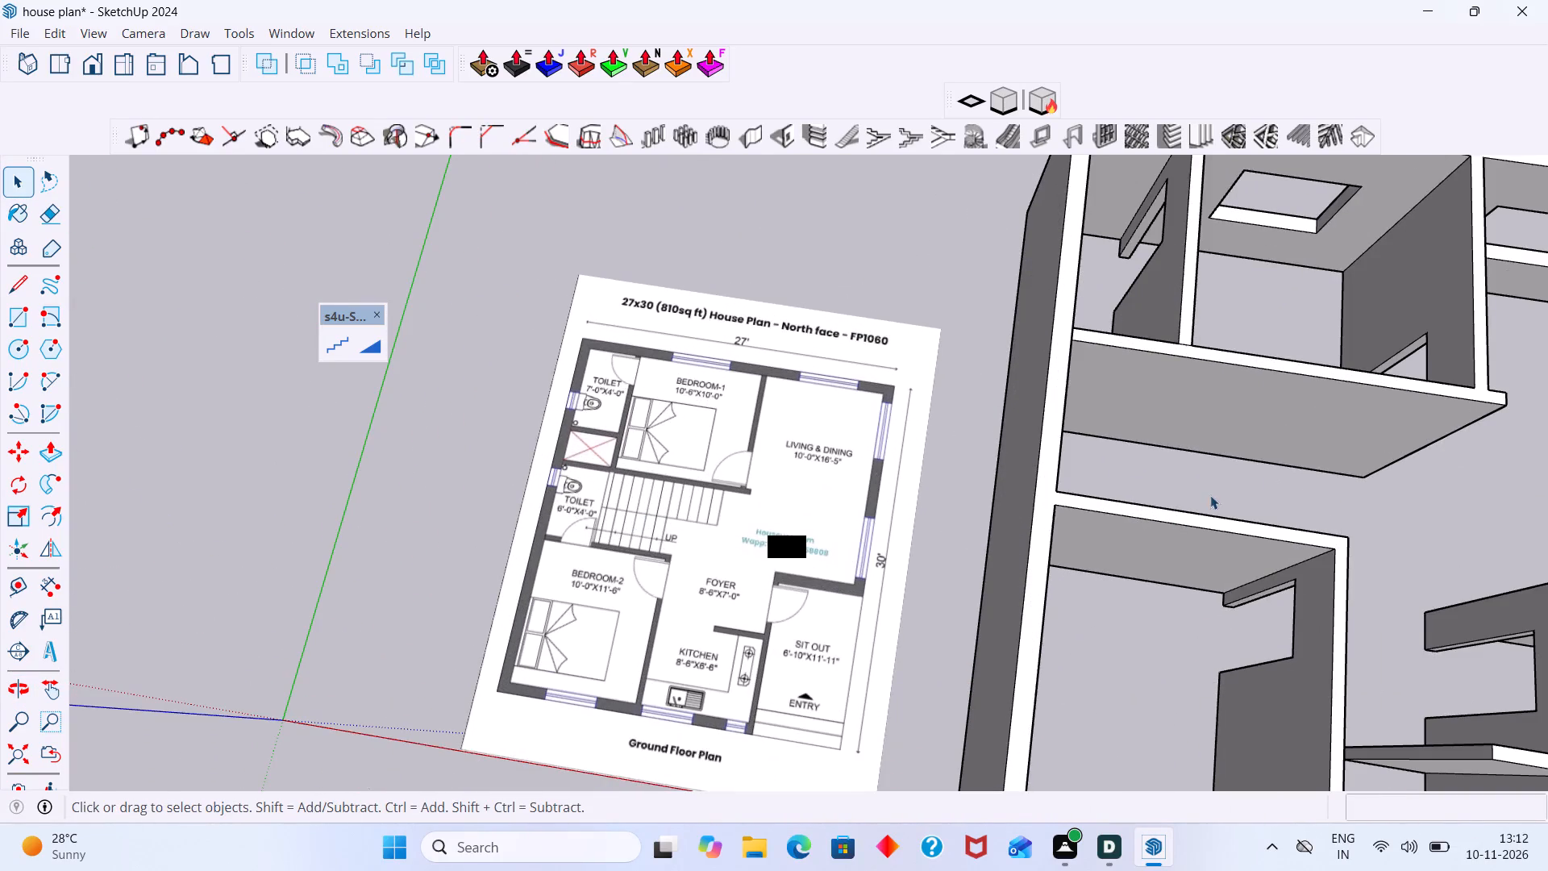
# Undo the last edits to the wall between bedroom 1 and the stair area.
pyautogui.hotkey('ctrl', 'z')
pyautogui.hotkey('ctrl', 'z')
pyautogui.hotkey('ctrl', 'z')
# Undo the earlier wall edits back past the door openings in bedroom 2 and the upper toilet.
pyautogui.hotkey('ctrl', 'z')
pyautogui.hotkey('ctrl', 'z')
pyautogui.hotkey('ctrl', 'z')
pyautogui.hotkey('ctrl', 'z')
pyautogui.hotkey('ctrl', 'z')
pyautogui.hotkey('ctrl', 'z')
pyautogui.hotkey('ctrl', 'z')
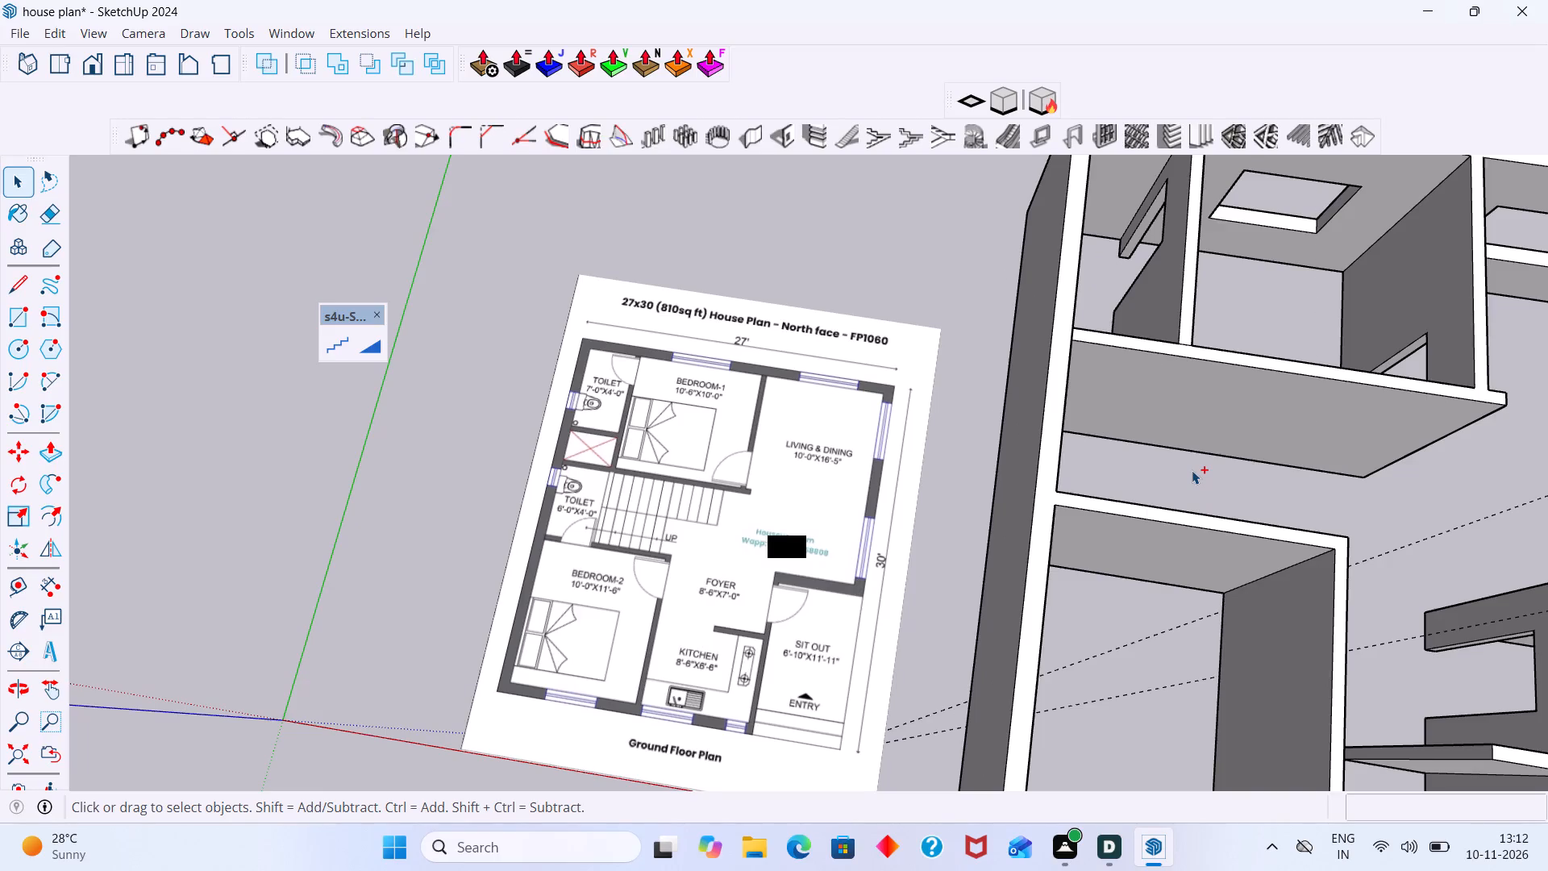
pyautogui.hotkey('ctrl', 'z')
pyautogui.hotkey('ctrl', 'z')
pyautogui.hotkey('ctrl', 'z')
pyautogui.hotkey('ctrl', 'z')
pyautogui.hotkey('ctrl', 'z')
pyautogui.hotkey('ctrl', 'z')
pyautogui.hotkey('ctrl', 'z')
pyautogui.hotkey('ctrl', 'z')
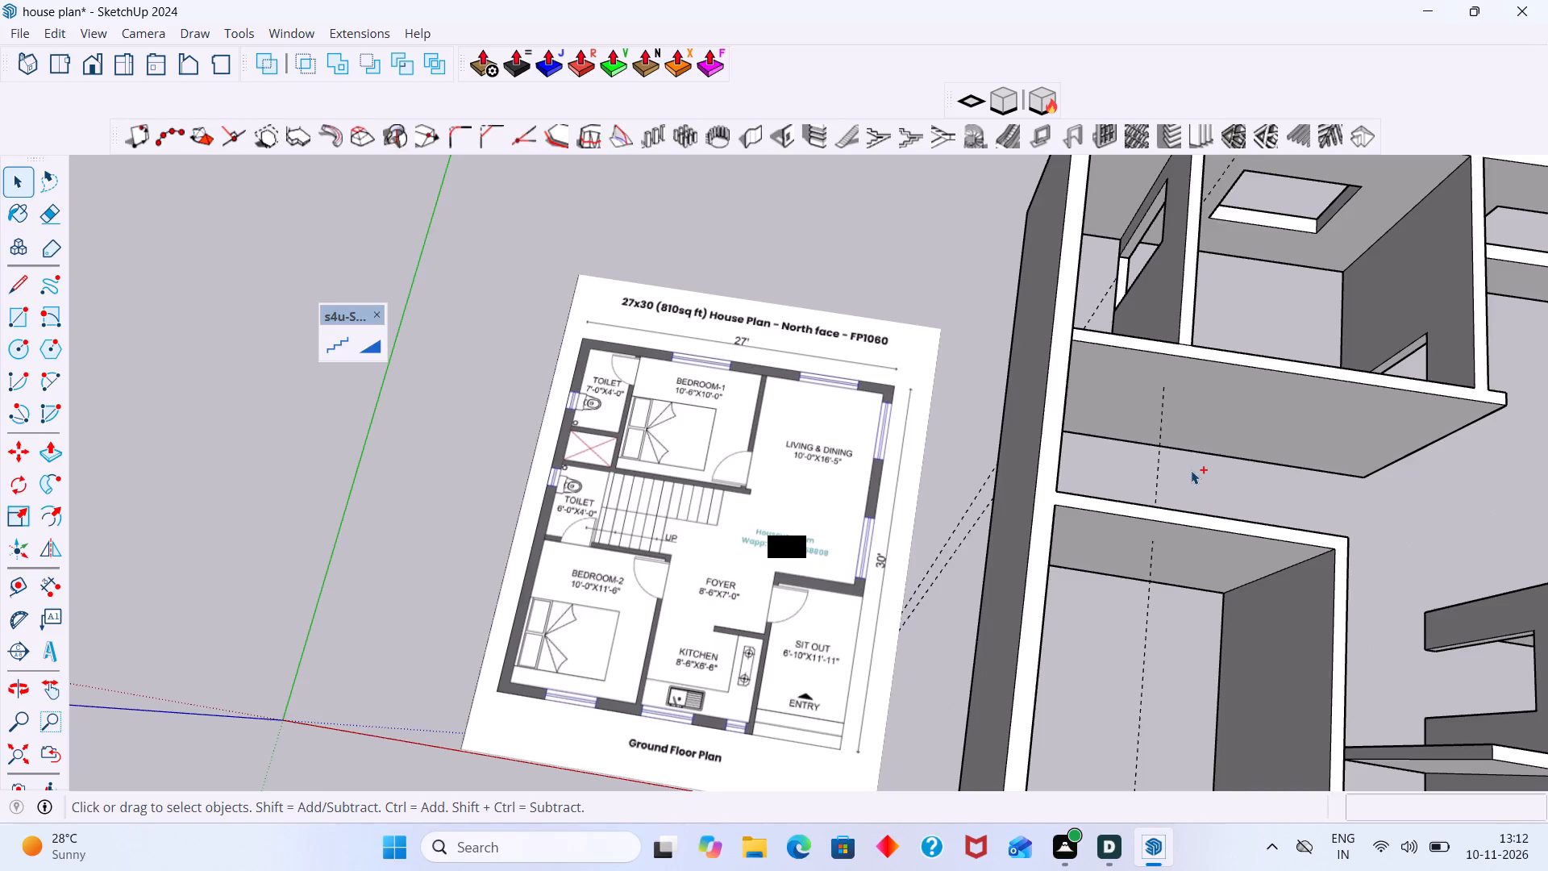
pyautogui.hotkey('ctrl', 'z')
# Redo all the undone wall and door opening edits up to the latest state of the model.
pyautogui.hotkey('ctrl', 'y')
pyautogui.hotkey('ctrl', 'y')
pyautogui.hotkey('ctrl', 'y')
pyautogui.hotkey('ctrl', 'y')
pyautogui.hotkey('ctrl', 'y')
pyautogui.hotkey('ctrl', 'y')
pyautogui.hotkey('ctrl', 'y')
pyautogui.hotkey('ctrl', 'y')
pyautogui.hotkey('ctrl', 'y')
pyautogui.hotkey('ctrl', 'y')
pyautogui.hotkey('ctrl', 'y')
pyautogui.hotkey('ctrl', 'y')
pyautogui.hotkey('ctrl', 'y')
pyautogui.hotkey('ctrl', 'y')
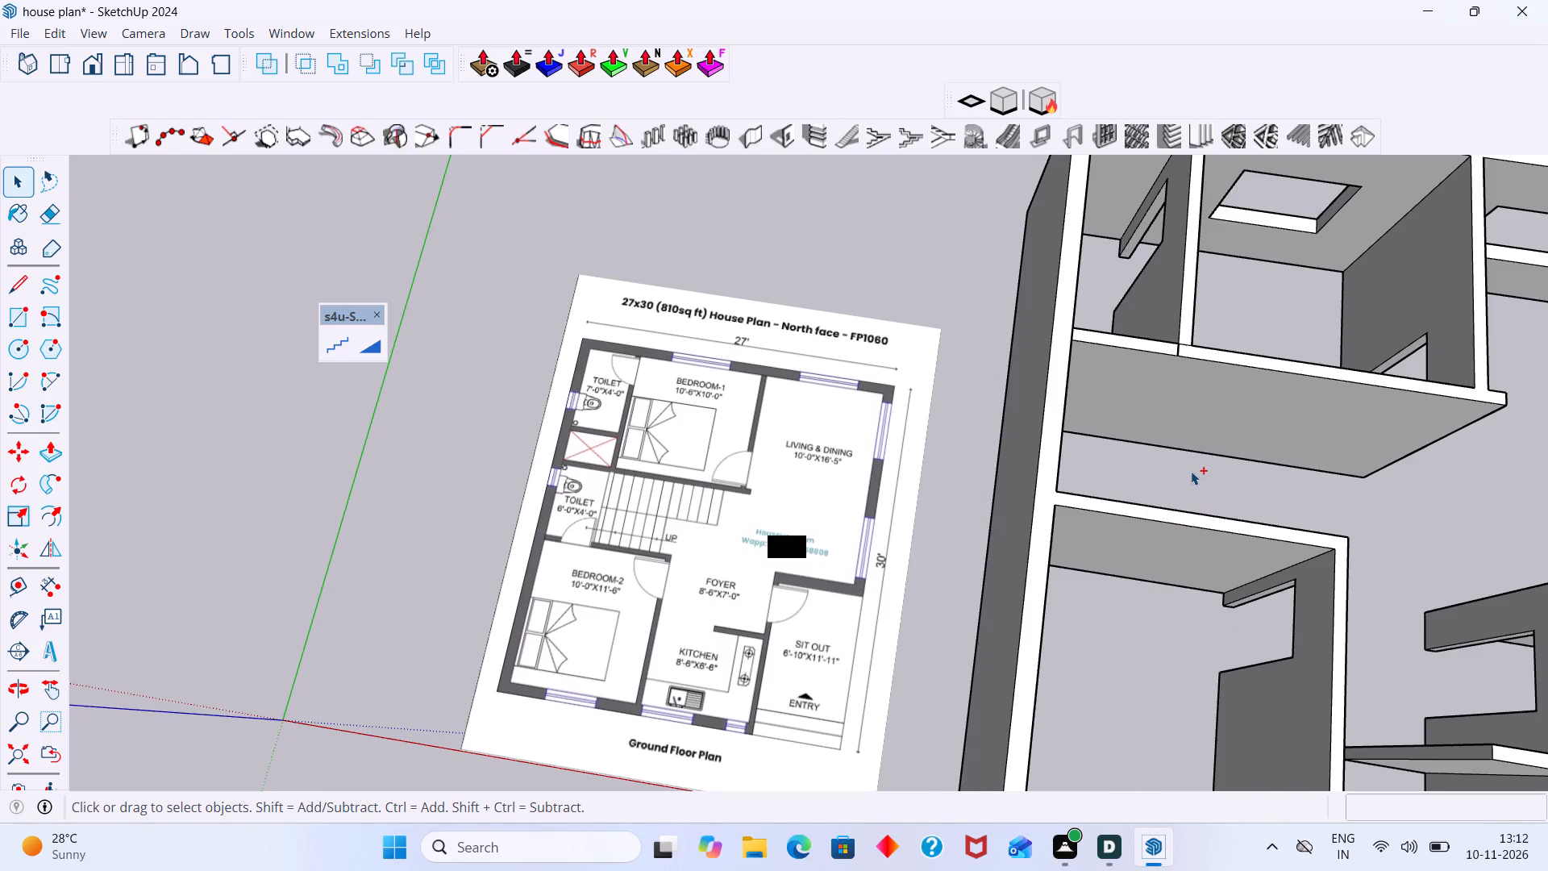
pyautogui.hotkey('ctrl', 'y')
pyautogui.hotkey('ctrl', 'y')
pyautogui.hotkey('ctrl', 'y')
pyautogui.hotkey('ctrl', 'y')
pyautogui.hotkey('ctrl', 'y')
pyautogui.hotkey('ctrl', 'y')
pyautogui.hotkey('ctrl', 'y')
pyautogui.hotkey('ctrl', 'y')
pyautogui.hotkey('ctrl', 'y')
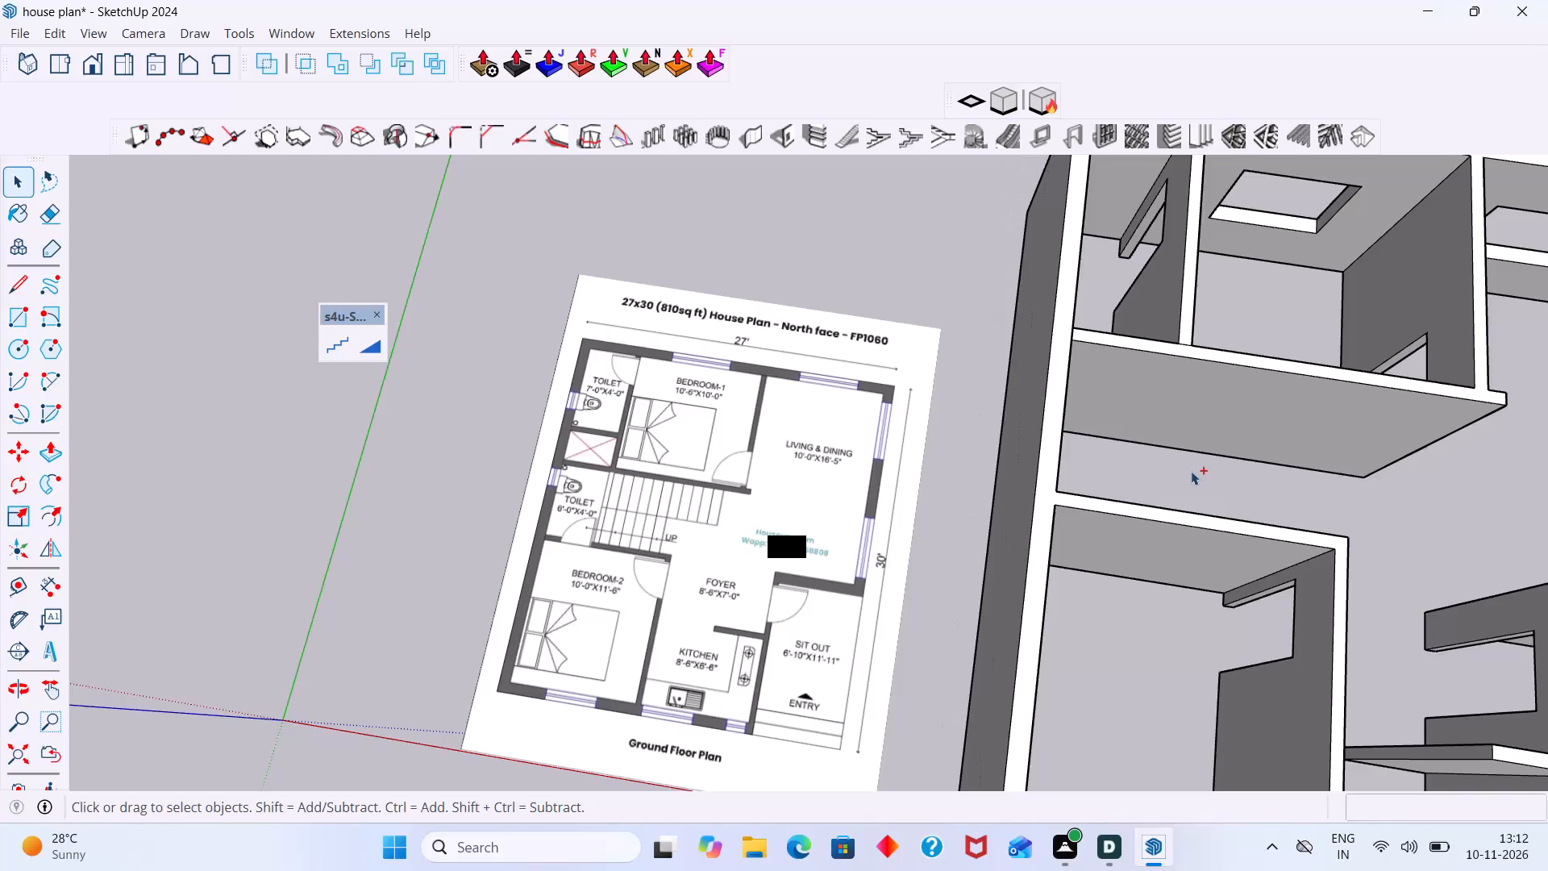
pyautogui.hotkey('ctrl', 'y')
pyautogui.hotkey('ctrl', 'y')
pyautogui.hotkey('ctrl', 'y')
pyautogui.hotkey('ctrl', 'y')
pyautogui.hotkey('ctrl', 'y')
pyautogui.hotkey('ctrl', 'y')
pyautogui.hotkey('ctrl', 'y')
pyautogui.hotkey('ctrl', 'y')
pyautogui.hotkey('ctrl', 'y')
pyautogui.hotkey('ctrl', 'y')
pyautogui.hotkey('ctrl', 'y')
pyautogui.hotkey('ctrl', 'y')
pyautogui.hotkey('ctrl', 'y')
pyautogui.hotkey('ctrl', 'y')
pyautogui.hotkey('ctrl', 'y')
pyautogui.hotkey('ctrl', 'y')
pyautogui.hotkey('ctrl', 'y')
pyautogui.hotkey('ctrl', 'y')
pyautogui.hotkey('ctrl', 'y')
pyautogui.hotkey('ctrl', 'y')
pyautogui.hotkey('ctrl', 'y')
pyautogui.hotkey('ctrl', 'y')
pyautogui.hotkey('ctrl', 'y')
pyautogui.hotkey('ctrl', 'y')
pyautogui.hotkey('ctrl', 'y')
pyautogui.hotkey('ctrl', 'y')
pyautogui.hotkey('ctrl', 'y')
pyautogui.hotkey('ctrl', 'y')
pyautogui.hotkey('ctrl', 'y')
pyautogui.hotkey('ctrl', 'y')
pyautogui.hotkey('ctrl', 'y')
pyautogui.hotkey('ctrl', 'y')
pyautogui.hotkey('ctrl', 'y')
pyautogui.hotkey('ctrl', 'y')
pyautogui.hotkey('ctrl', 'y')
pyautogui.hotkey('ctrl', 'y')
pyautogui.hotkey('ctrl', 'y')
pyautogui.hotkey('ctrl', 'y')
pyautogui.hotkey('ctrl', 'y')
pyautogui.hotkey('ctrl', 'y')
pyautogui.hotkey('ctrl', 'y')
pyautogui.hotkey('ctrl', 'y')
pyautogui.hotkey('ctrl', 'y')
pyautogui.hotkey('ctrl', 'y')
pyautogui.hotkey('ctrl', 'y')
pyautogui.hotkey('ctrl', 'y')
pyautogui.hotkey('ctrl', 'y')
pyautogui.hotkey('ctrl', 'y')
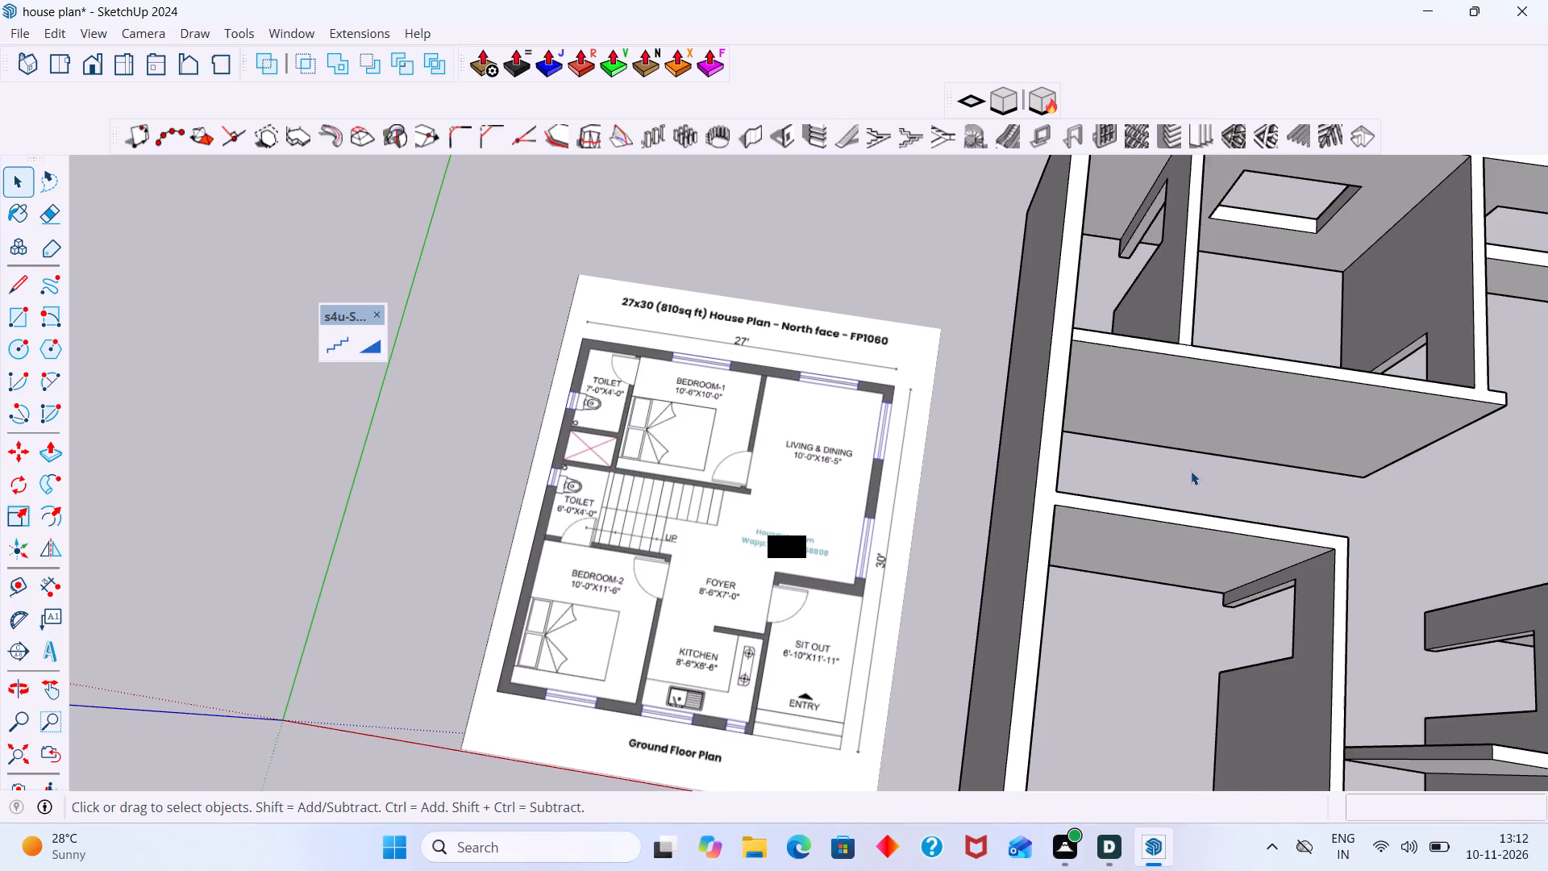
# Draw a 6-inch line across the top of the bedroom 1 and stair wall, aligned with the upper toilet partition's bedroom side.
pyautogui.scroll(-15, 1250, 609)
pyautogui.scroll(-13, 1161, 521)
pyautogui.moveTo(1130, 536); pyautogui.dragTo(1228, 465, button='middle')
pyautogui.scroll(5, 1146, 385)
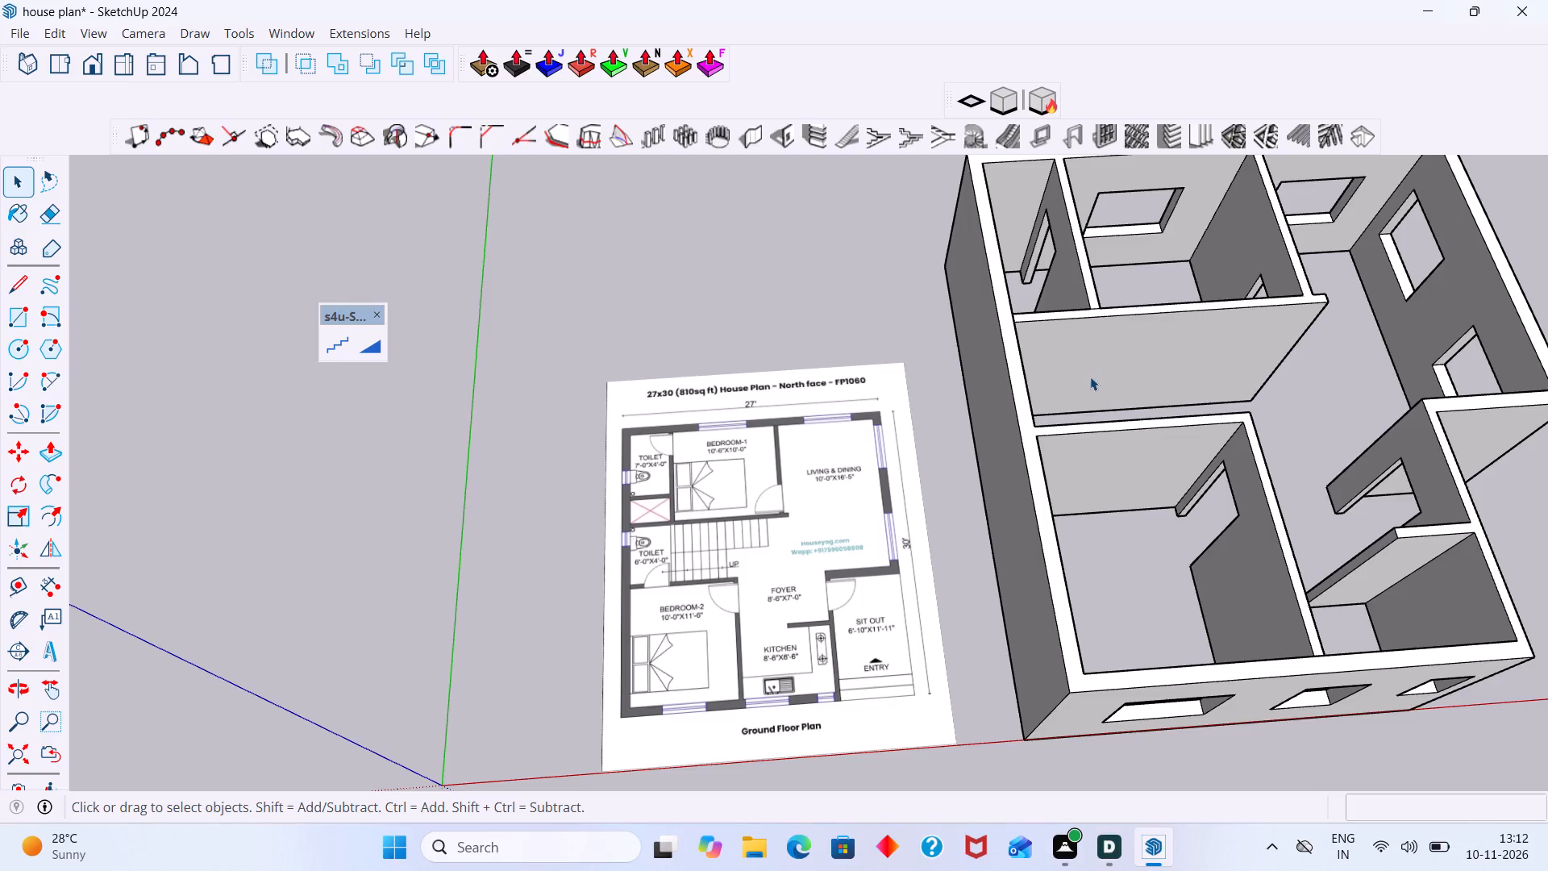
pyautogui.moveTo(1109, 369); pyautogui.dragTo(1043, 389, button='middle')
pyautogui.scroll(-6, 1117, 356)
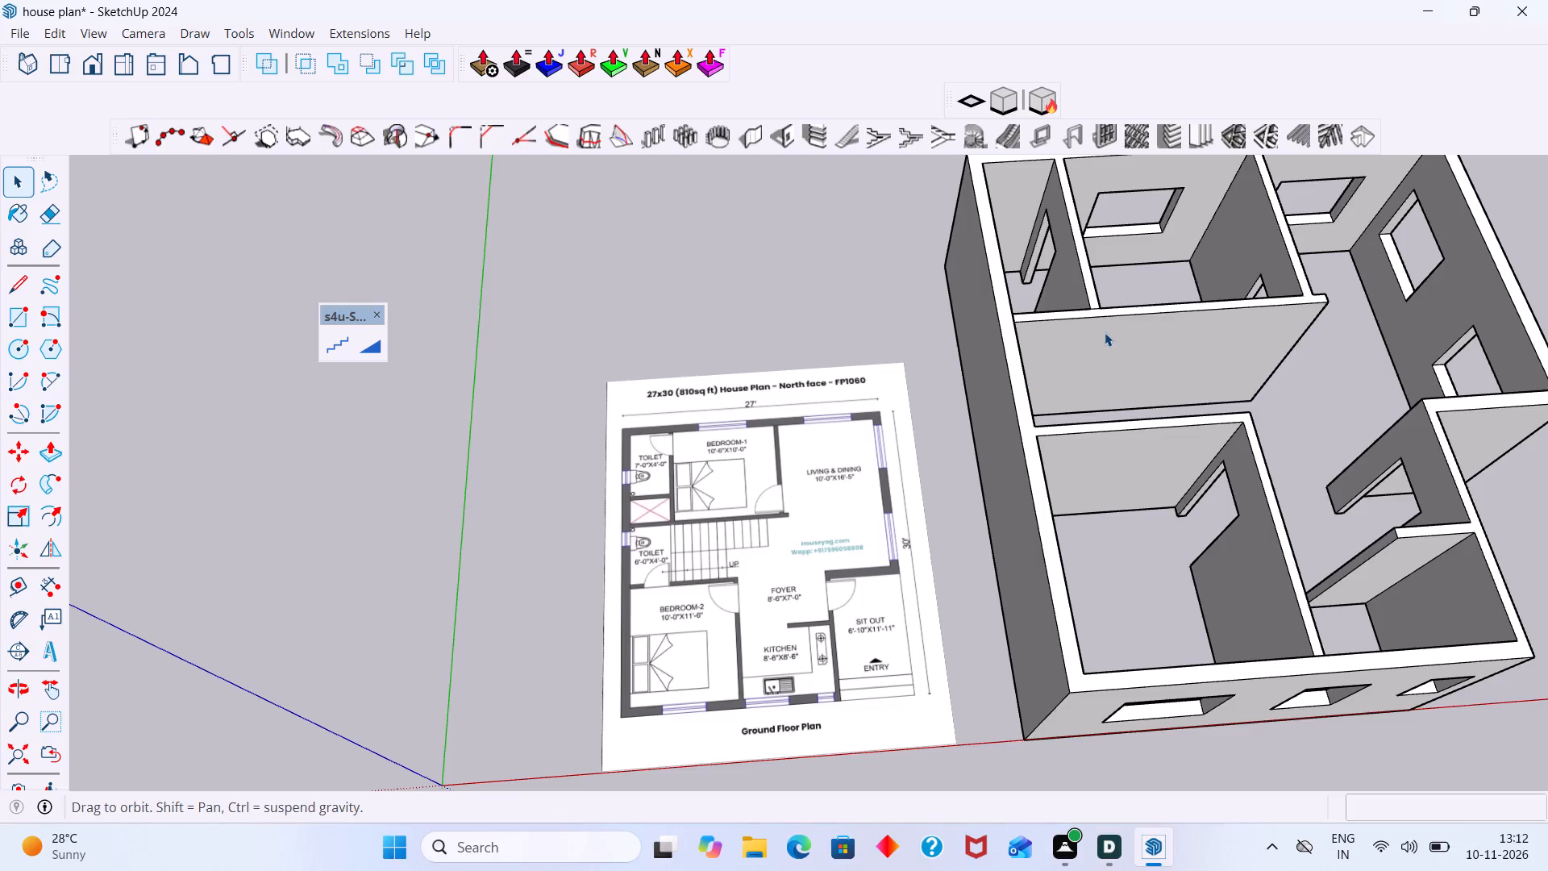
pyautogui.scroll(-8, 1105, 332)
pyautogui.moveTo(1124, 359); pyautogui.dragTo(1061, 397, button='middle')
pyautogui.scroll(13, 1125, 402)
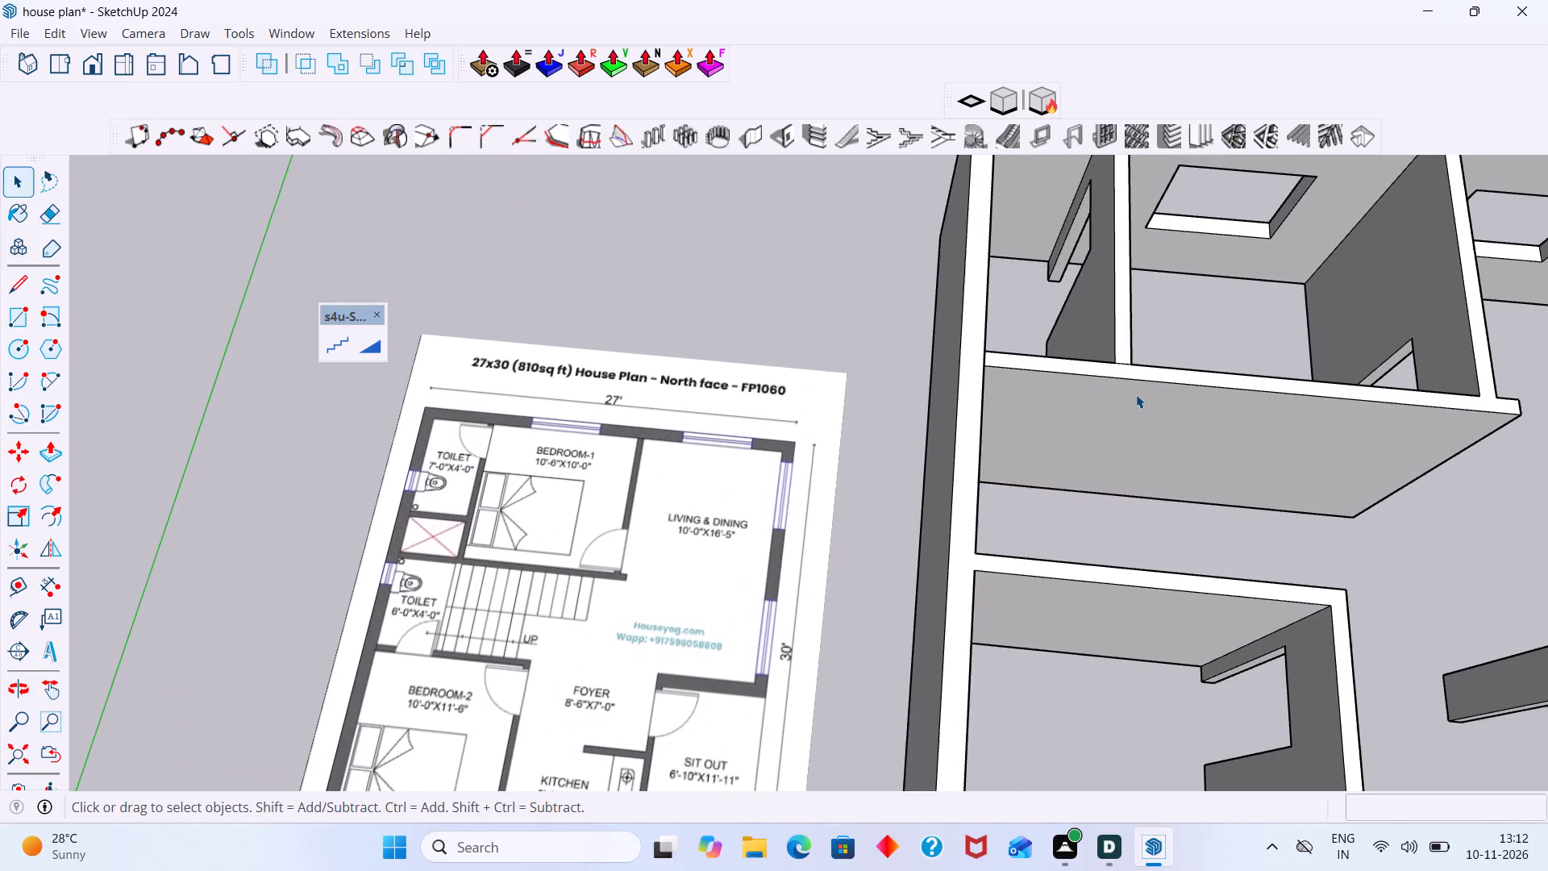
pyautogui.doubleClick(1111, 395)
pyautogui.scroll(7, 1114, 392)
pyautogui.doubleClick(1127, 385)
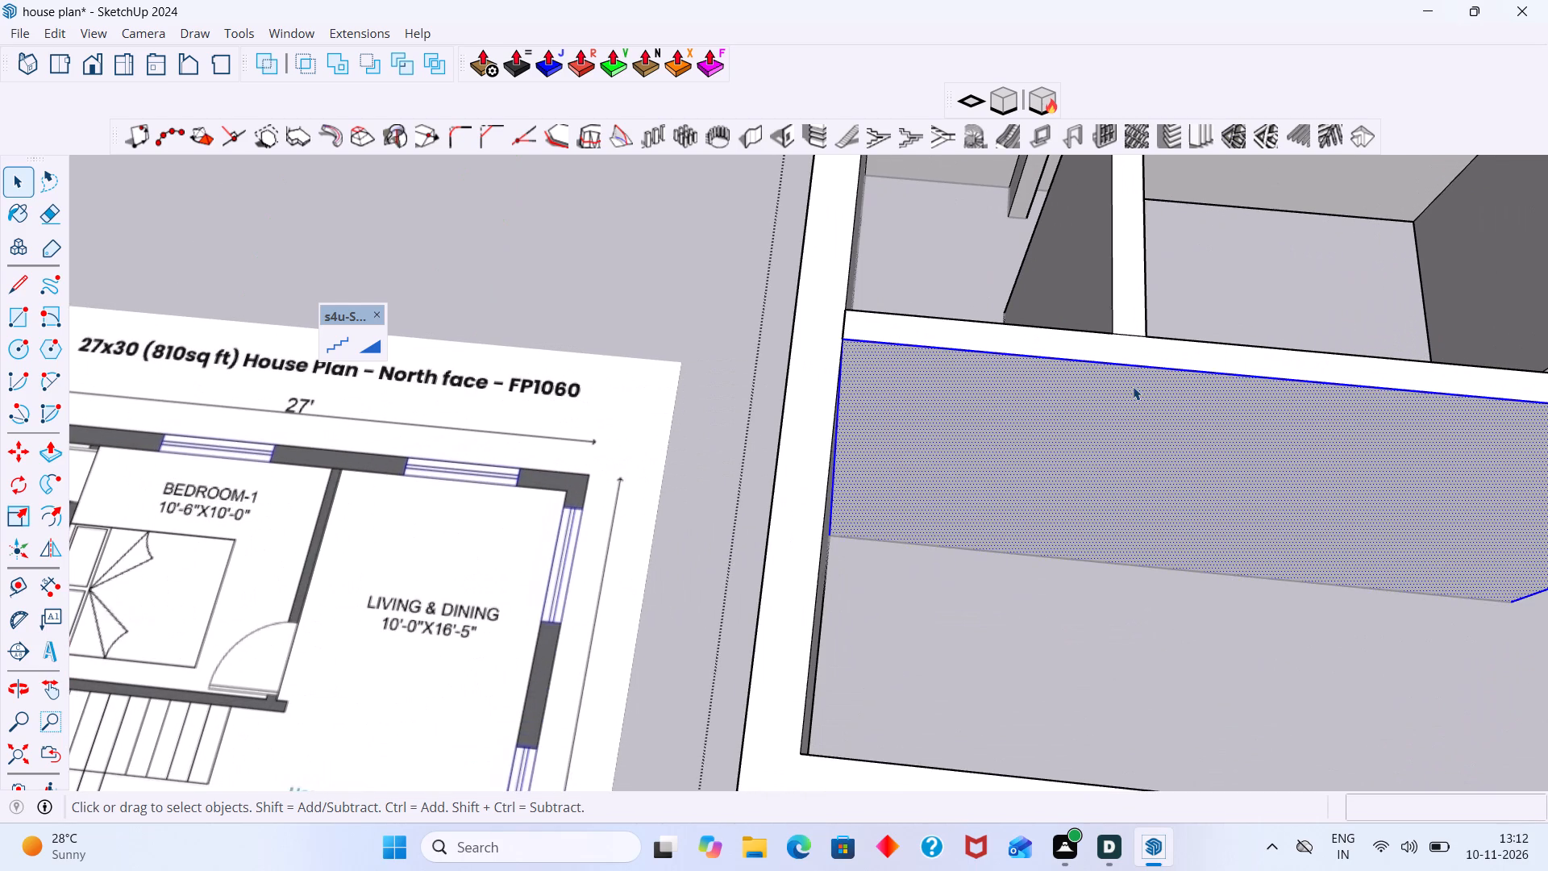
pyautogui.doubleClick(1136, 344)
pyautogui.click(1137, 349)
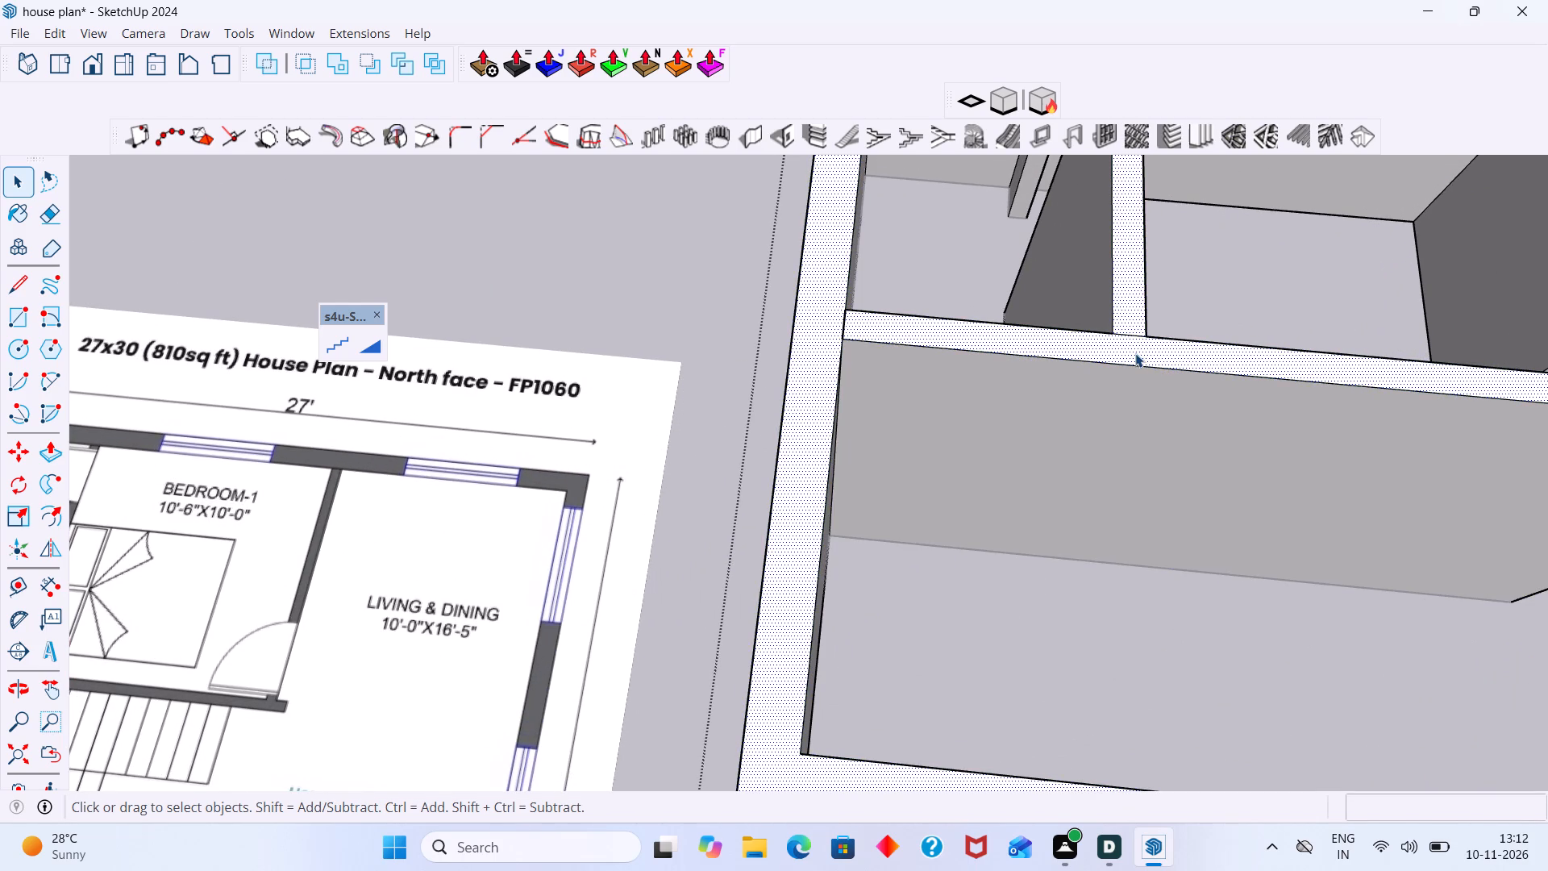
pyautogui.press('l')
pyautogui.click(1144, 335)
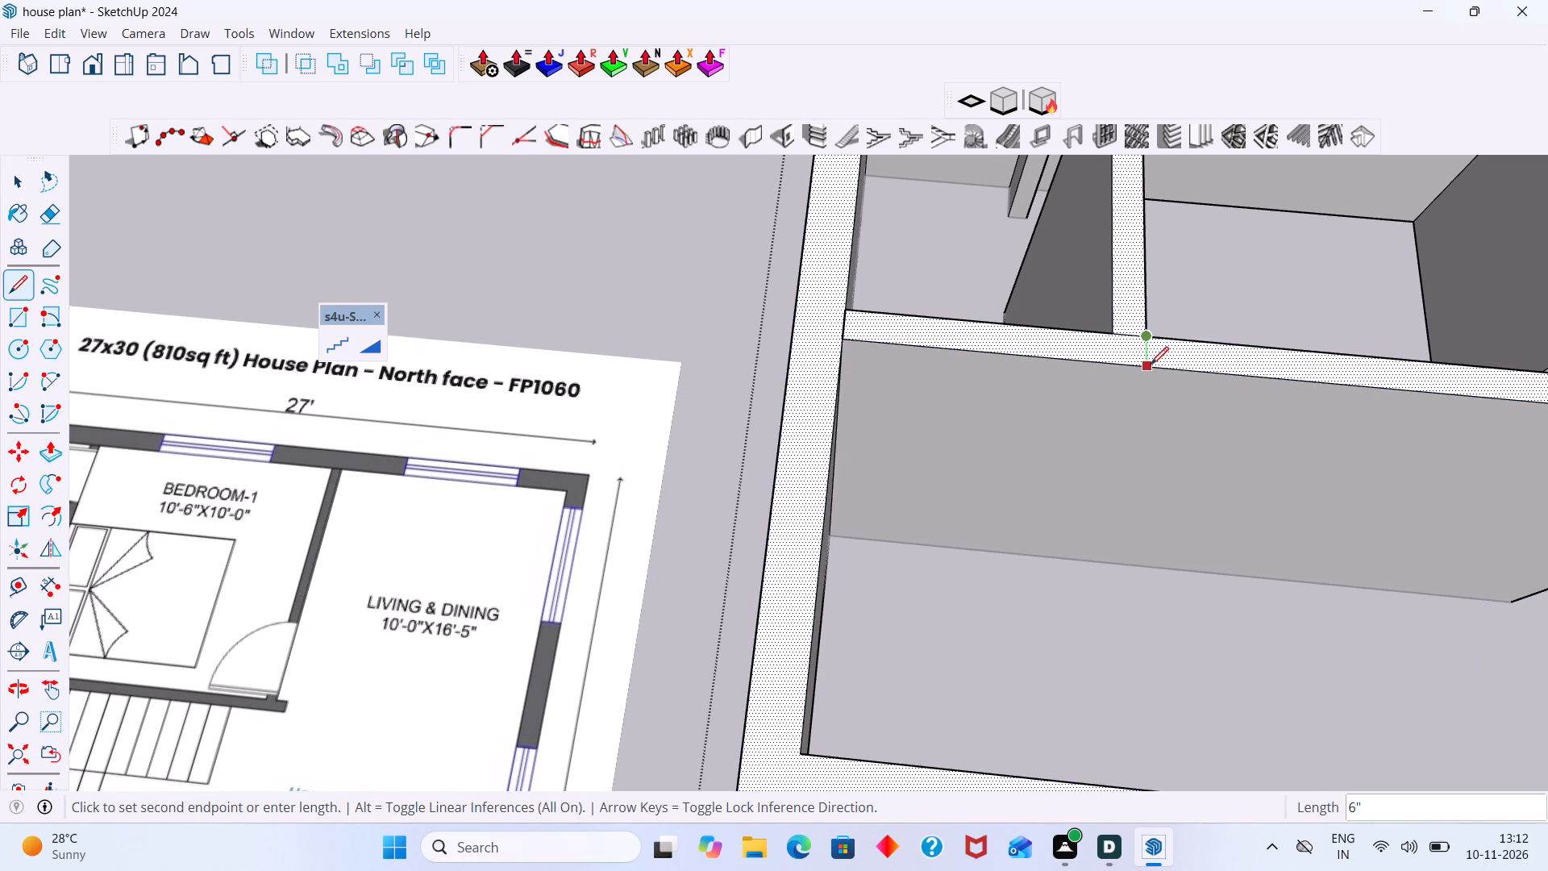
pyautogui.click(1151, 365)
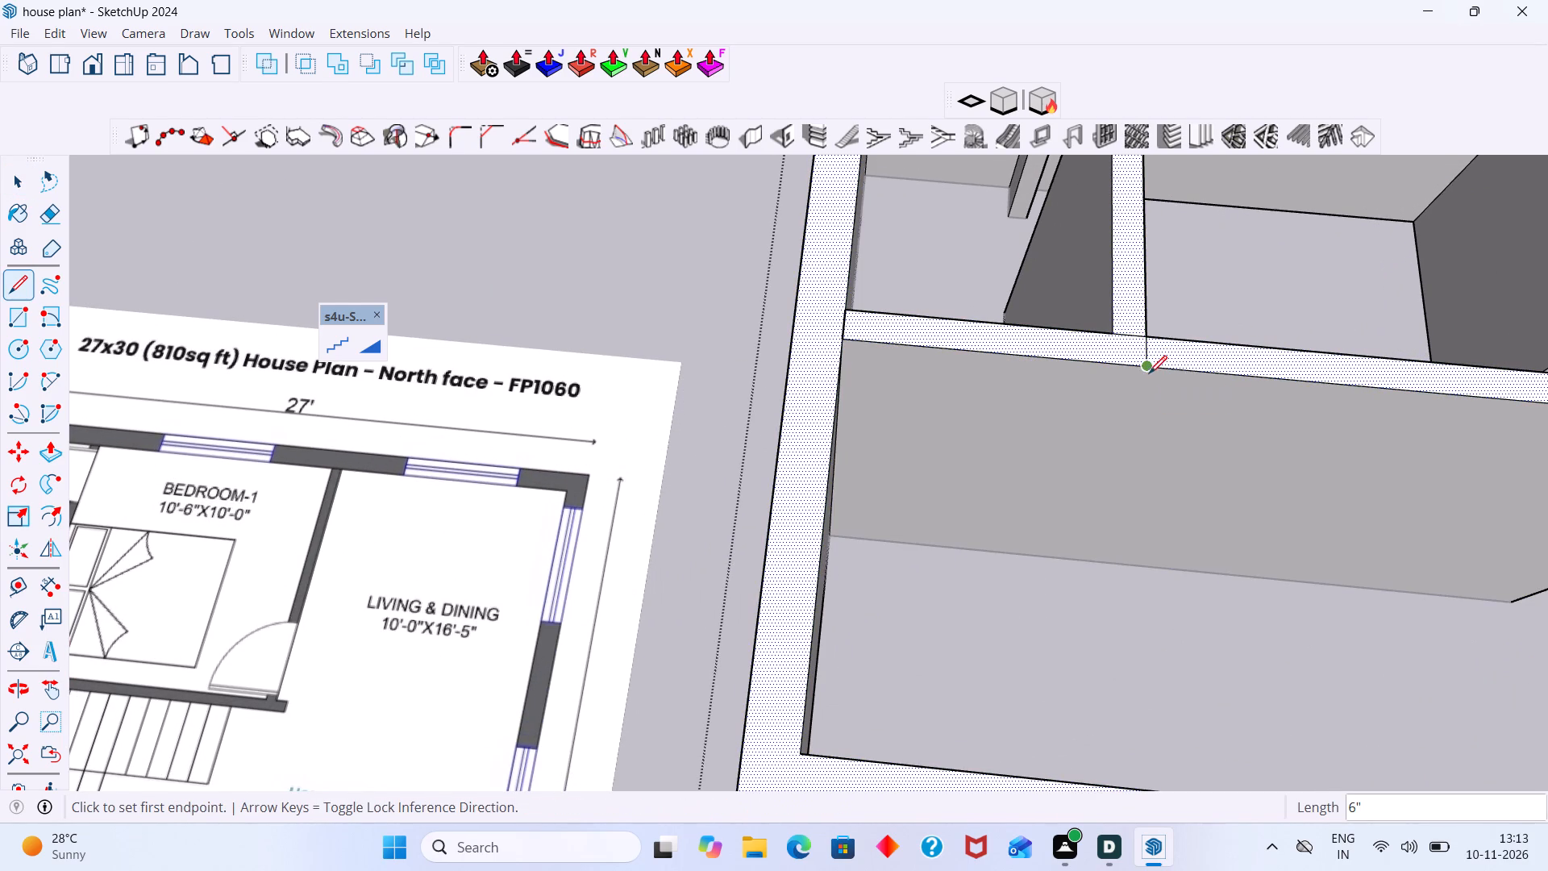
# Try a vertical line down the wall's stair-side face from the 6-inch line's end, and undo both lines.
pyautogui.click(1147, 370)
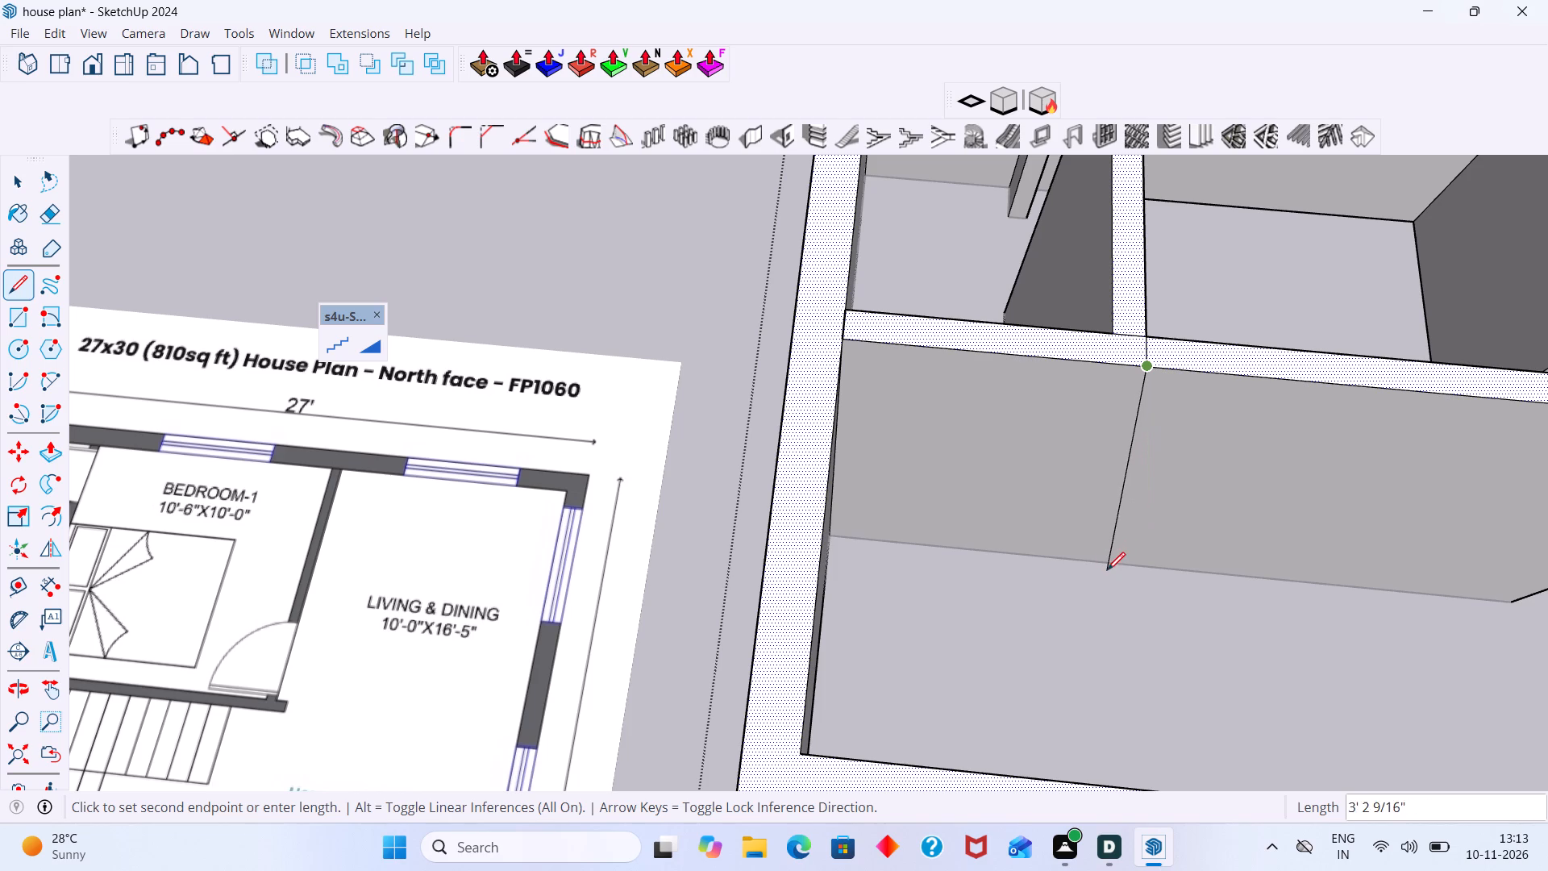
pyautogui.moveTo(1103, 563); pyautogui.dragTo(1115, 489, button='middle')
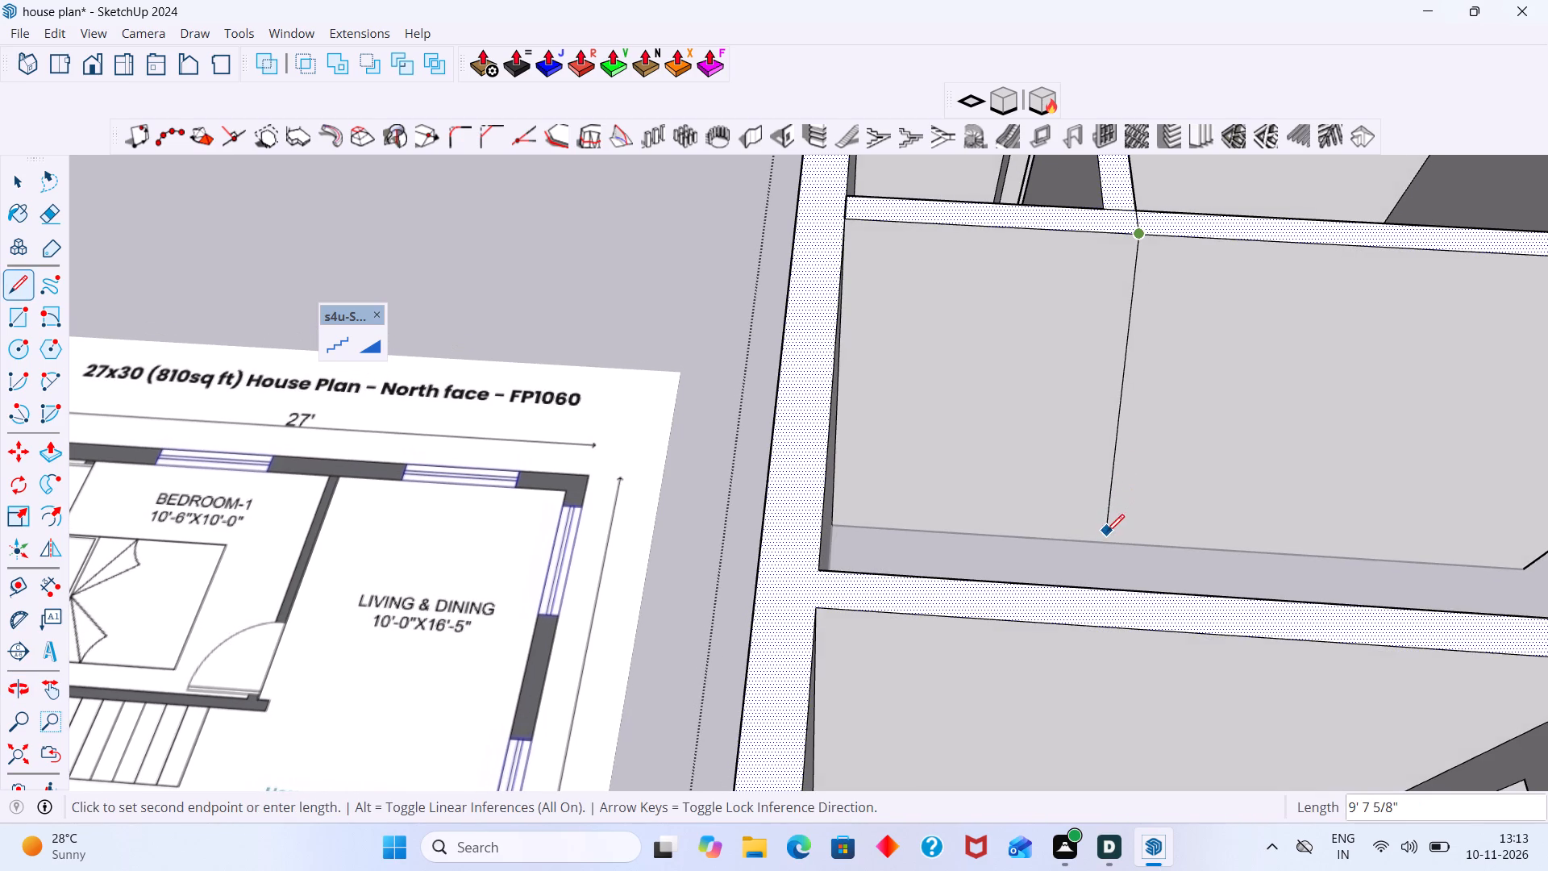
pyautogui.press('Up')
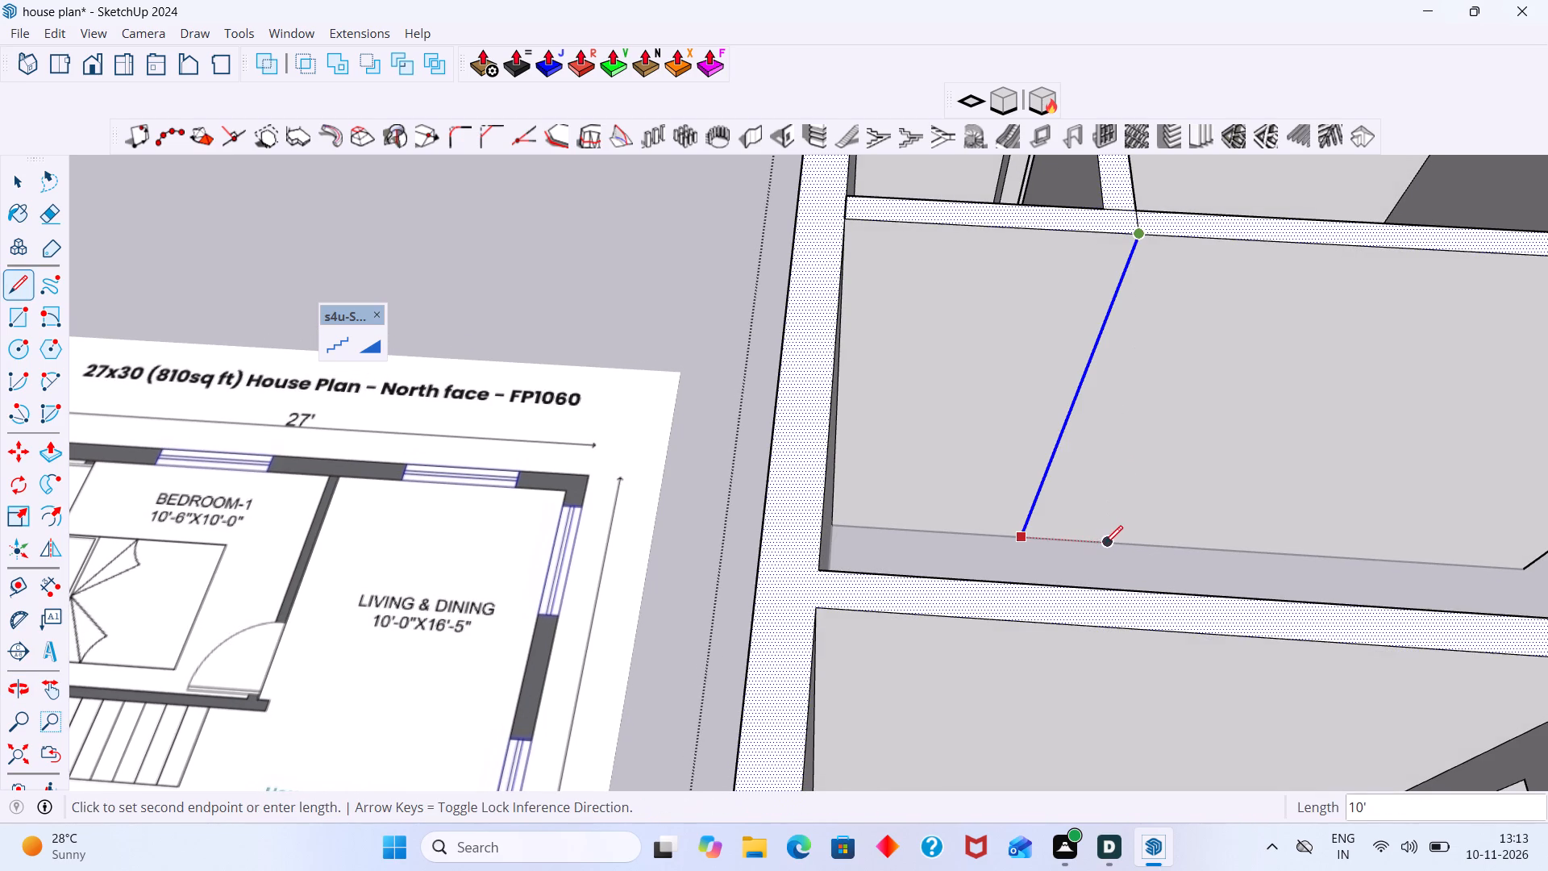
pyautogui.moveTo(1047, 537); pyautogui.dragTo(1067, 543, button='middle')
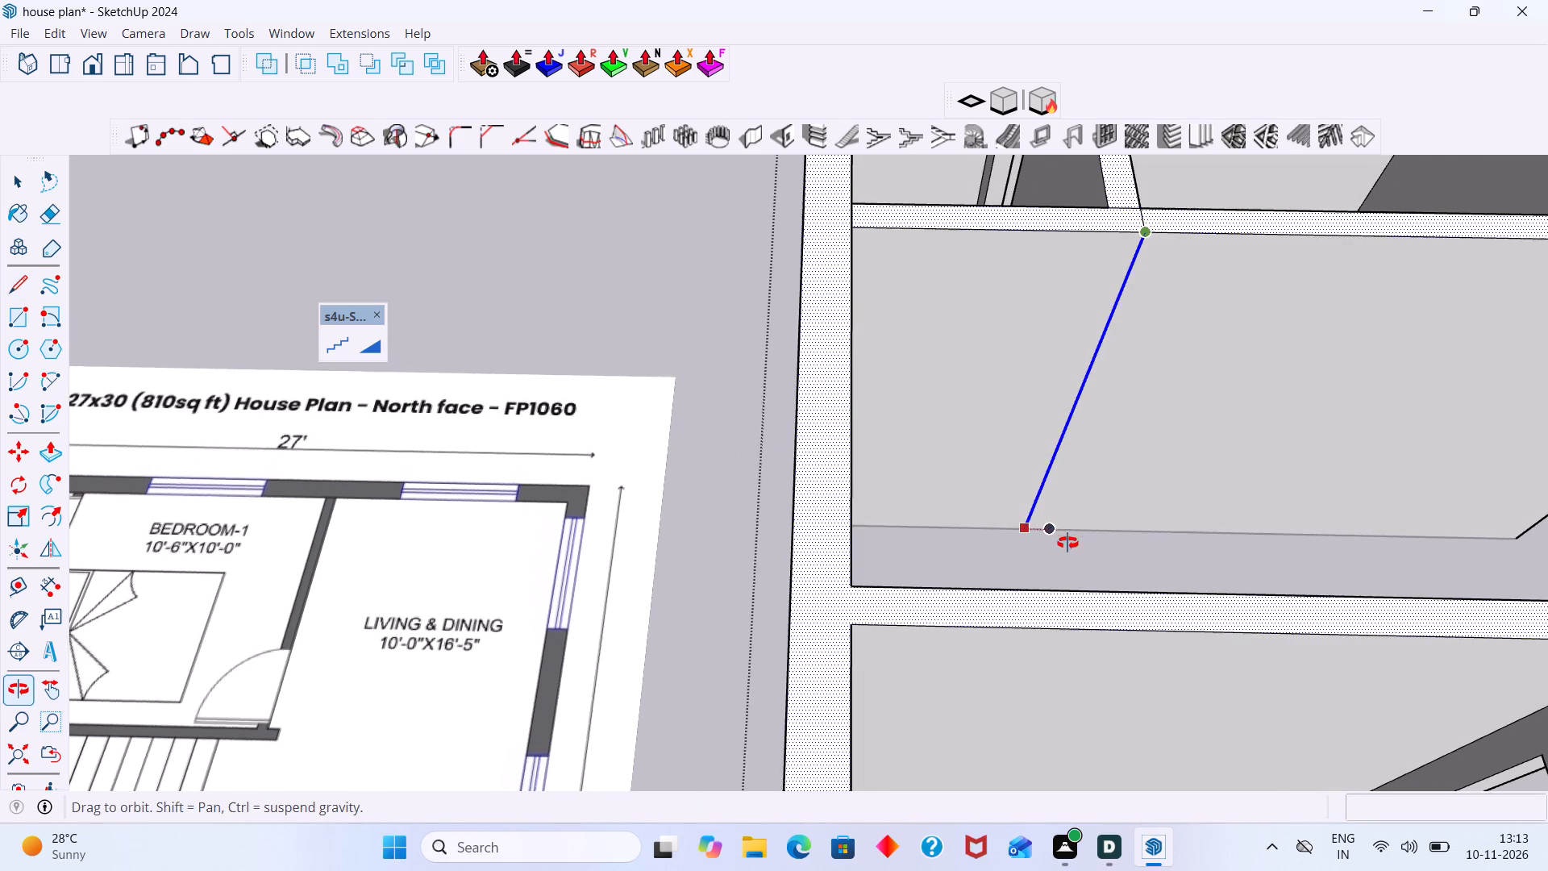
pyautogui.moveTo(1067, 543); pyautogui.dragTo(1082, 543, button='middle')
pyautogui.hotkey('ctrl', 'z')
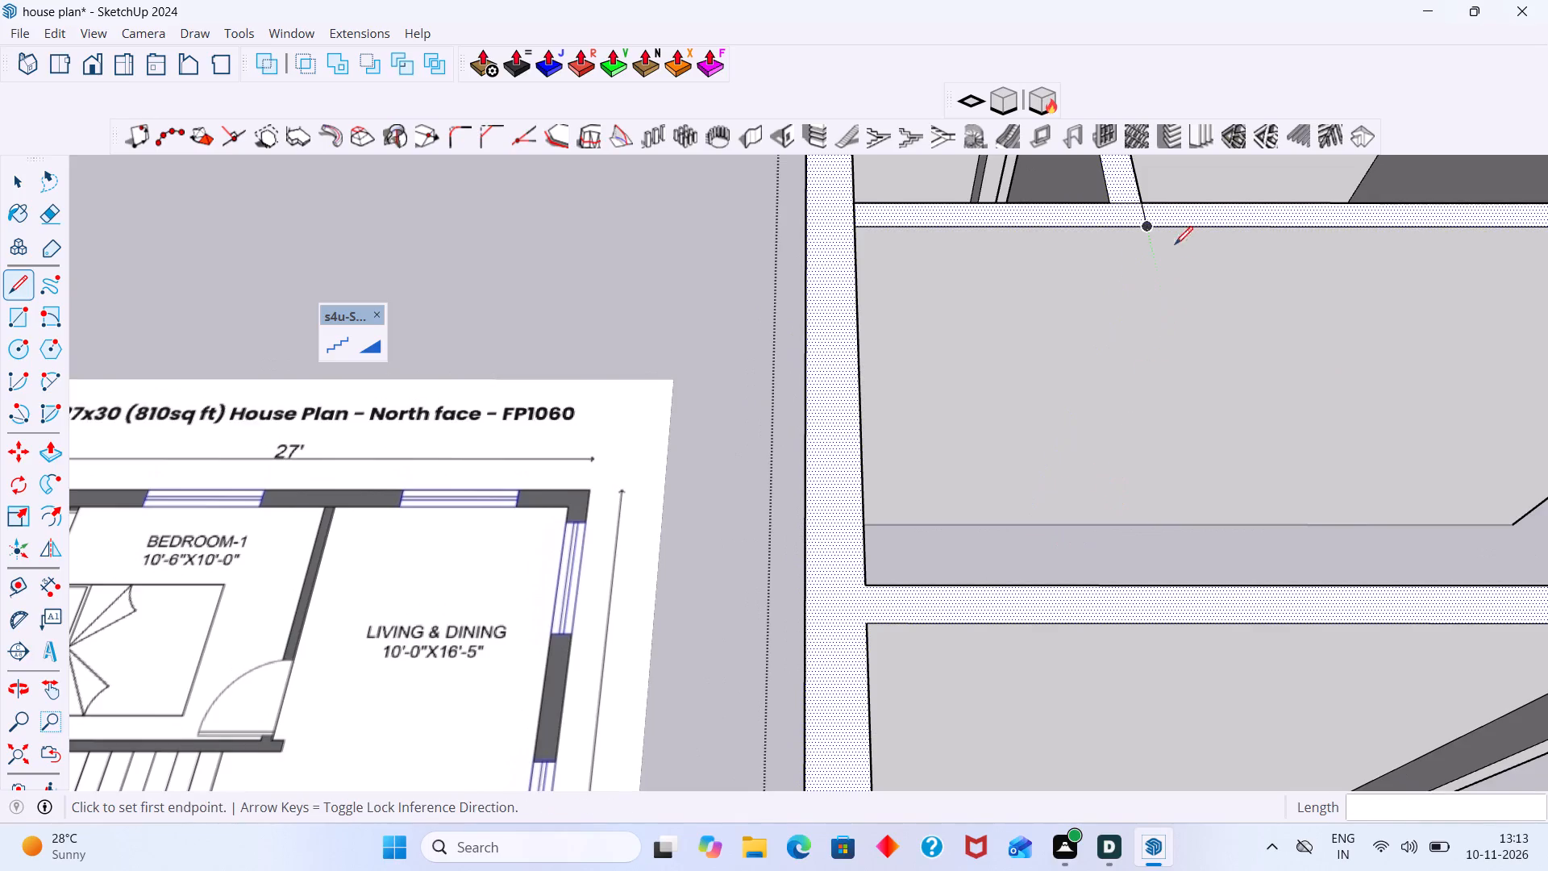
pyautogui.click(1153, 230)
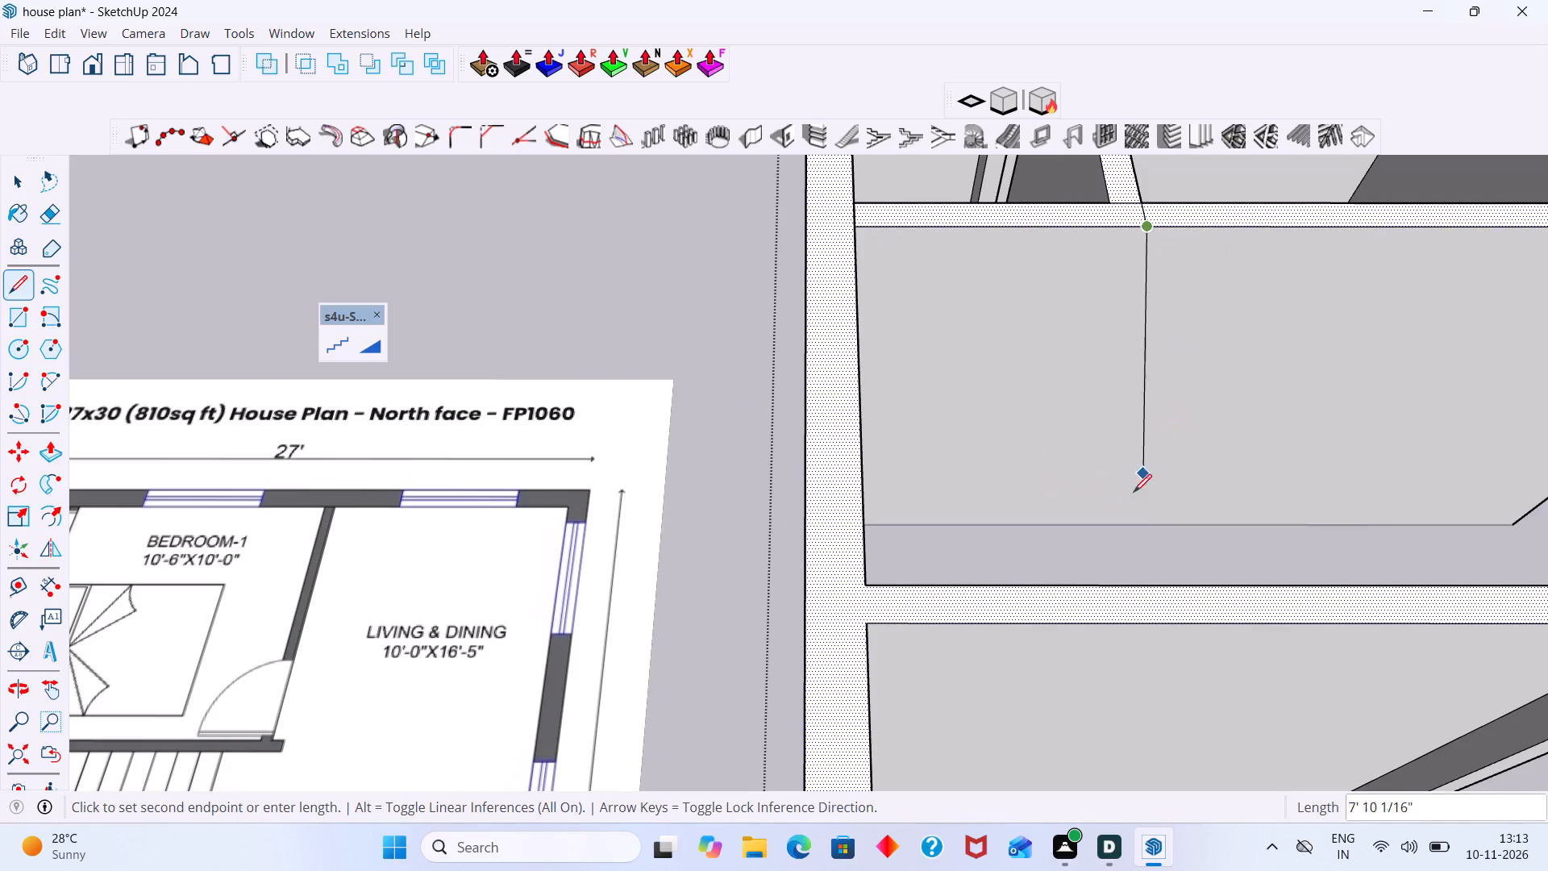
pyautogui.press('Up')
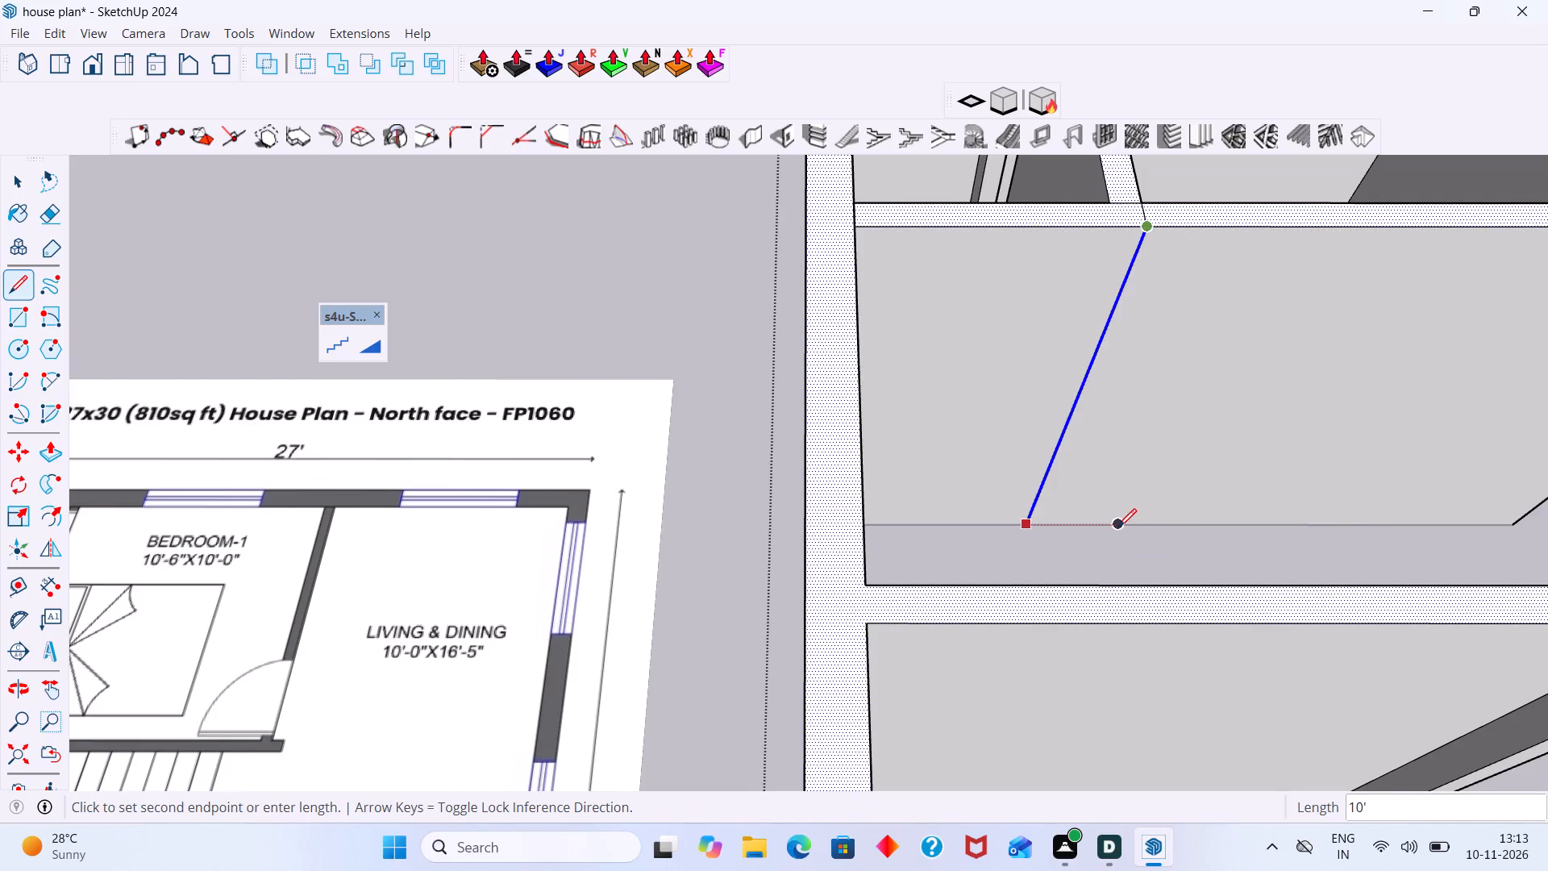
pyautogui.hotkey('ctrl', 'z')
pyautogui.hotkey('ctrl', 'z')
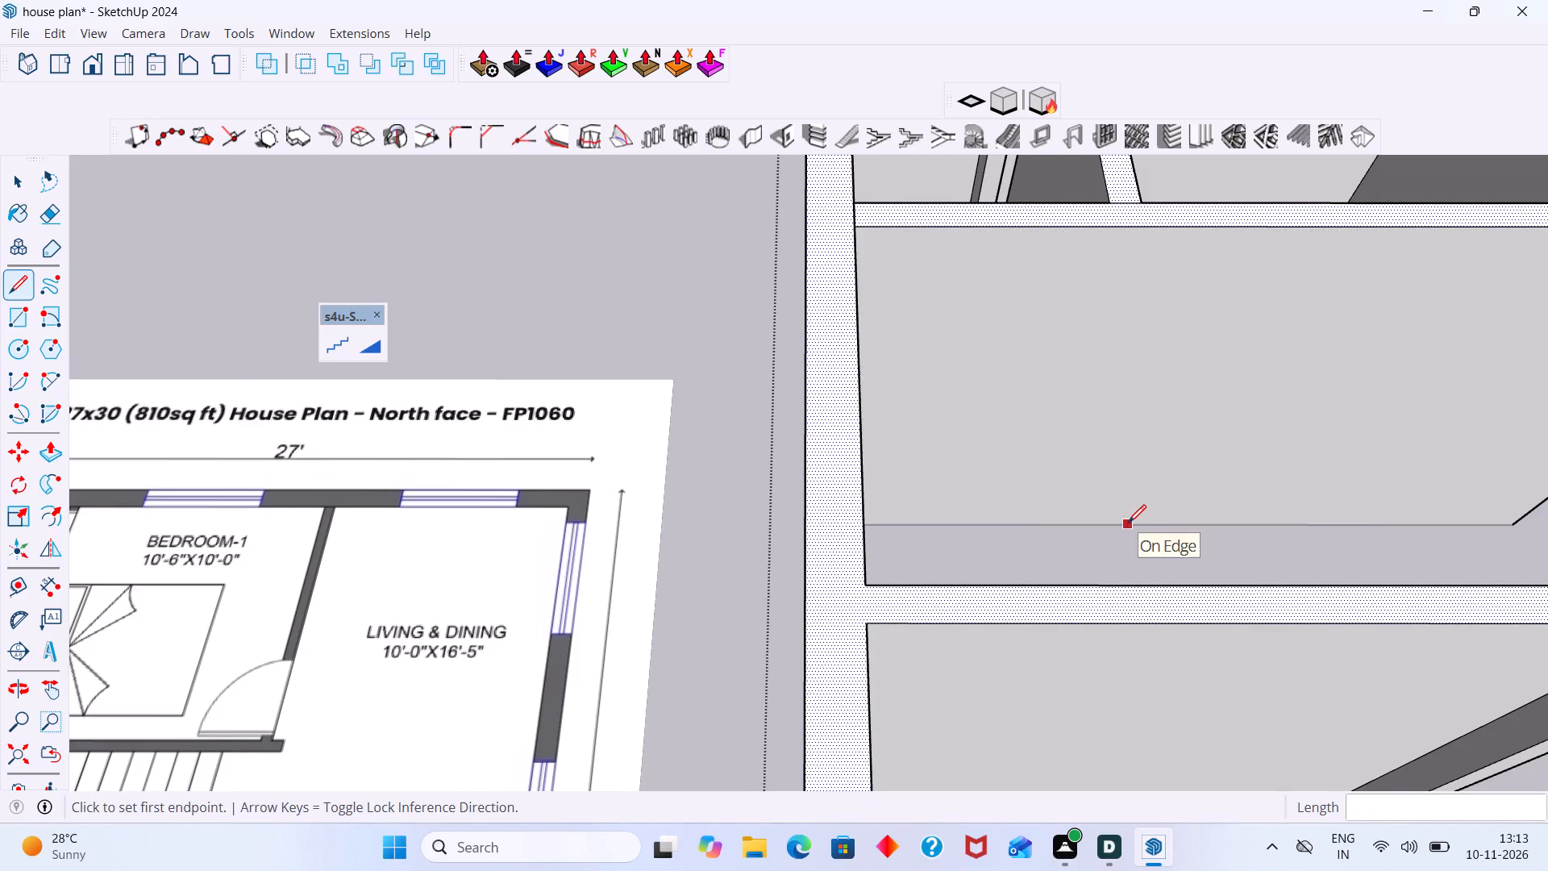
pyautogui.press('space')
# Examine the whole house model and its stair area beside the ground floor plan.
pyautogui.scroll(-7, 1155, 453)
pyautogui.moveTo(1193, 386); pyautogui.dragTo(1186, 546, button='middle')
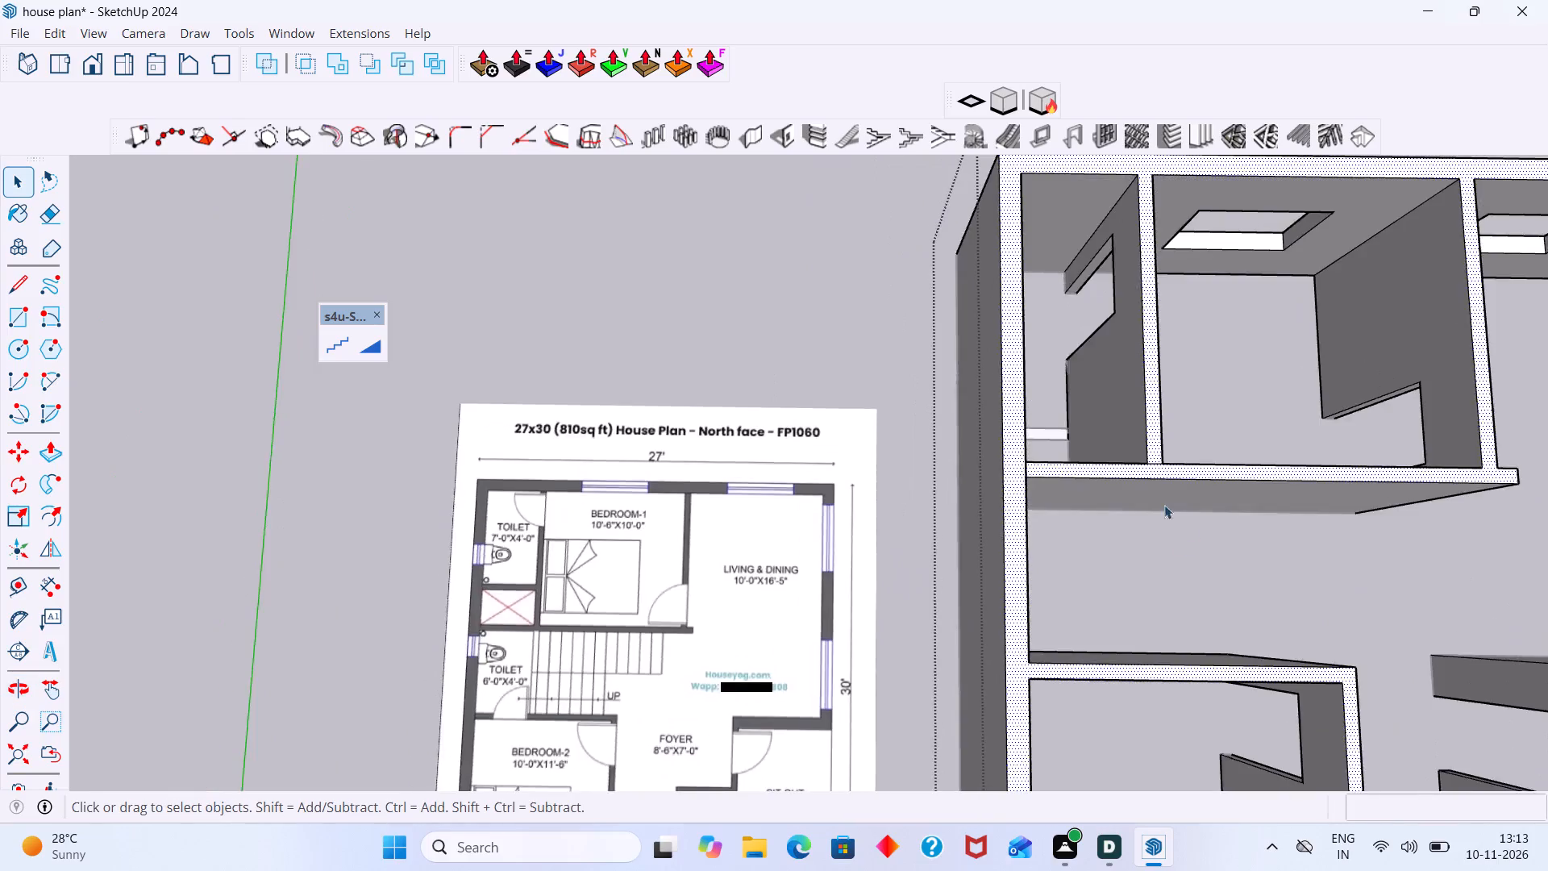
pyautogui.scroll(5, 1159, 497)
pyautogui.scroll(-15, 1181, 454)
pyautogui.moveTo(1357, 496); pyautogui.dragTo(1204, 335, button='middle')
pyautogui.scroll(-3, 1184, 500)
pyautogui.moveTo(1201, 527); pyautogui.dragTo(1222, 406, button='middle')
pyautogui.scroll(-6, 1223, 421)
pyautogui.moveTo(1247, 504); pyautogui.dragTo(1364, 470, button='middle')
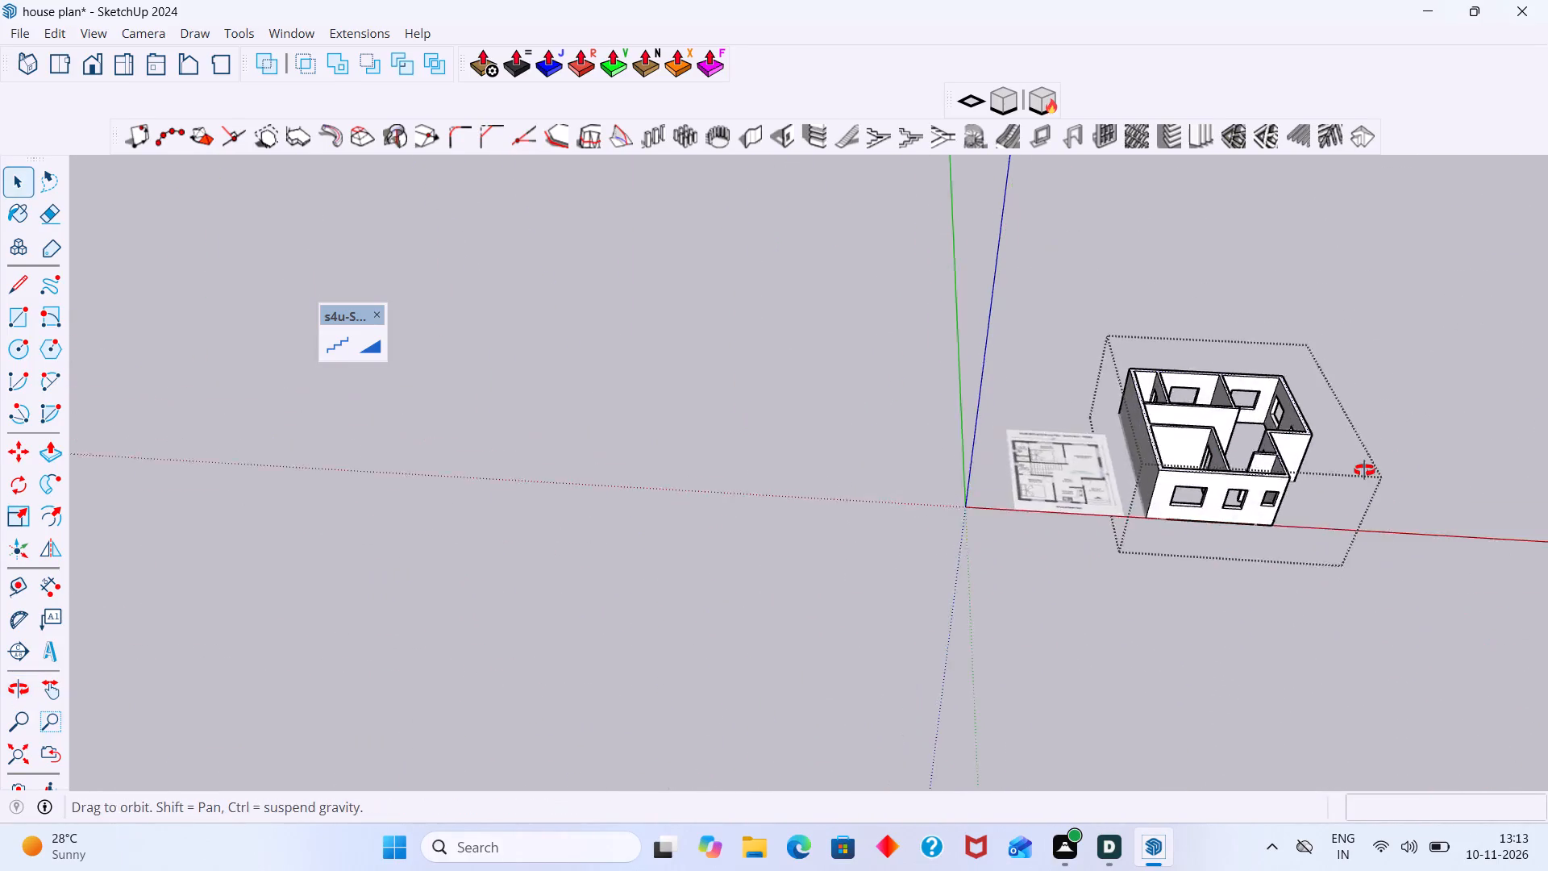
pyautogui.moveTo(1364, 470); pyautogui.dragTo(1410, 458, button='middle')
# Draw a 6-inch line across the stair wall's top, extending the bedroom-side edge of the upper toilet partition.
pyautogui.scroll(6, 1160, 437)
pyautogui.scroll(6, 1243, 231)
pyautogui.moveTo(1135, 364); pyautogui.dragTo(1073, 360, button='middle')
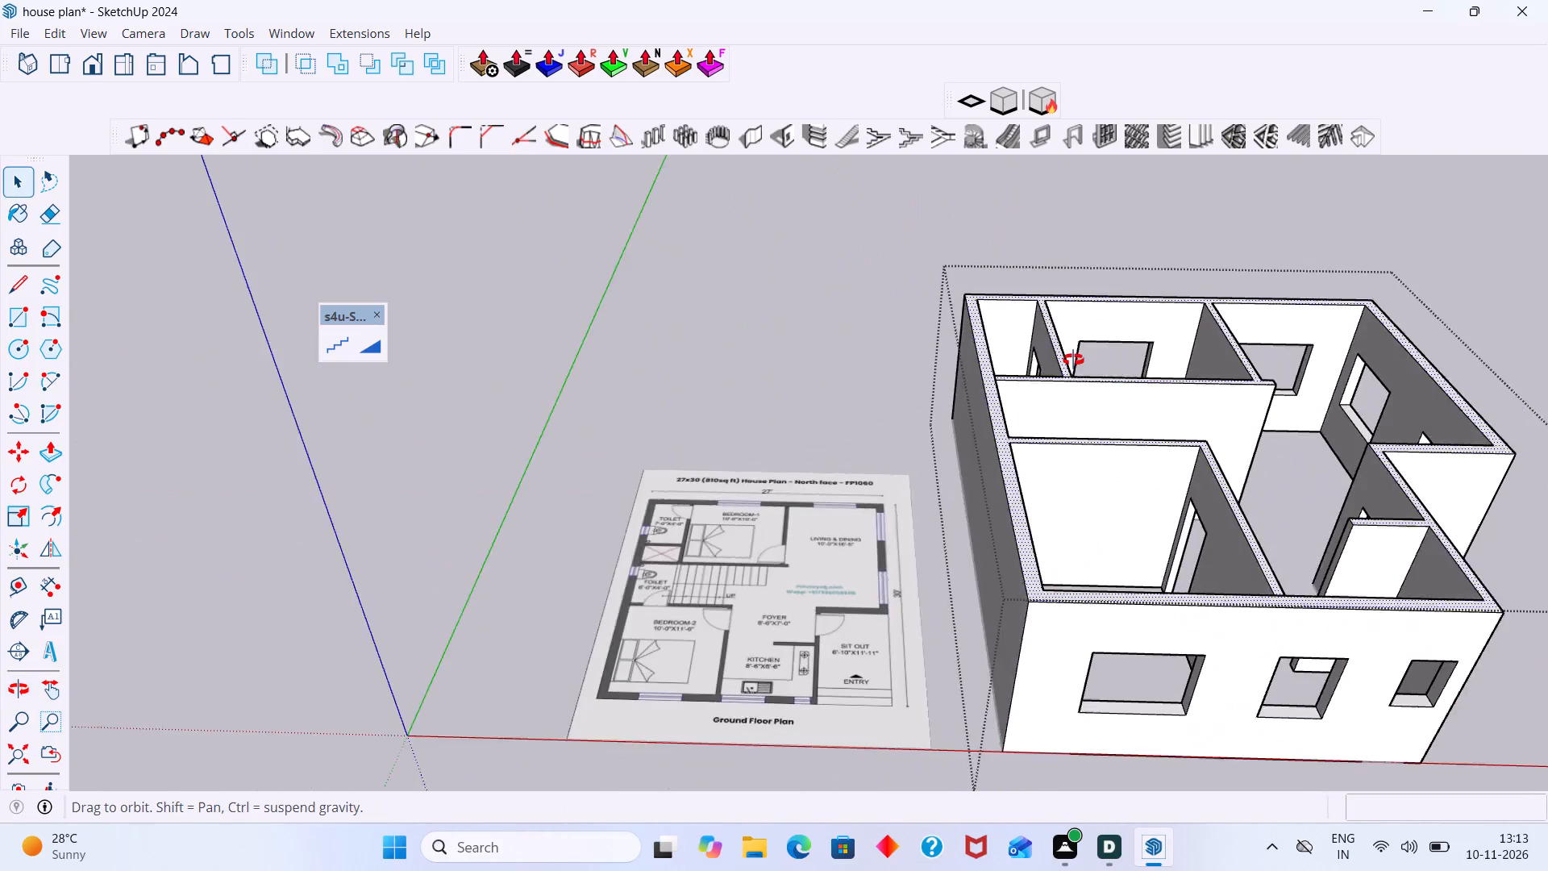
pyautogui.moveTo(1073, 360); pyautogui.dragTo(980, 326, button='middle')
pyautogui.scroll(6, 1084, 488)
pyautogui.scroll(1, 970, 394)
pyautogui.moveTo(970, 399); pyautogui.dragTo(990, 474, button='middle')
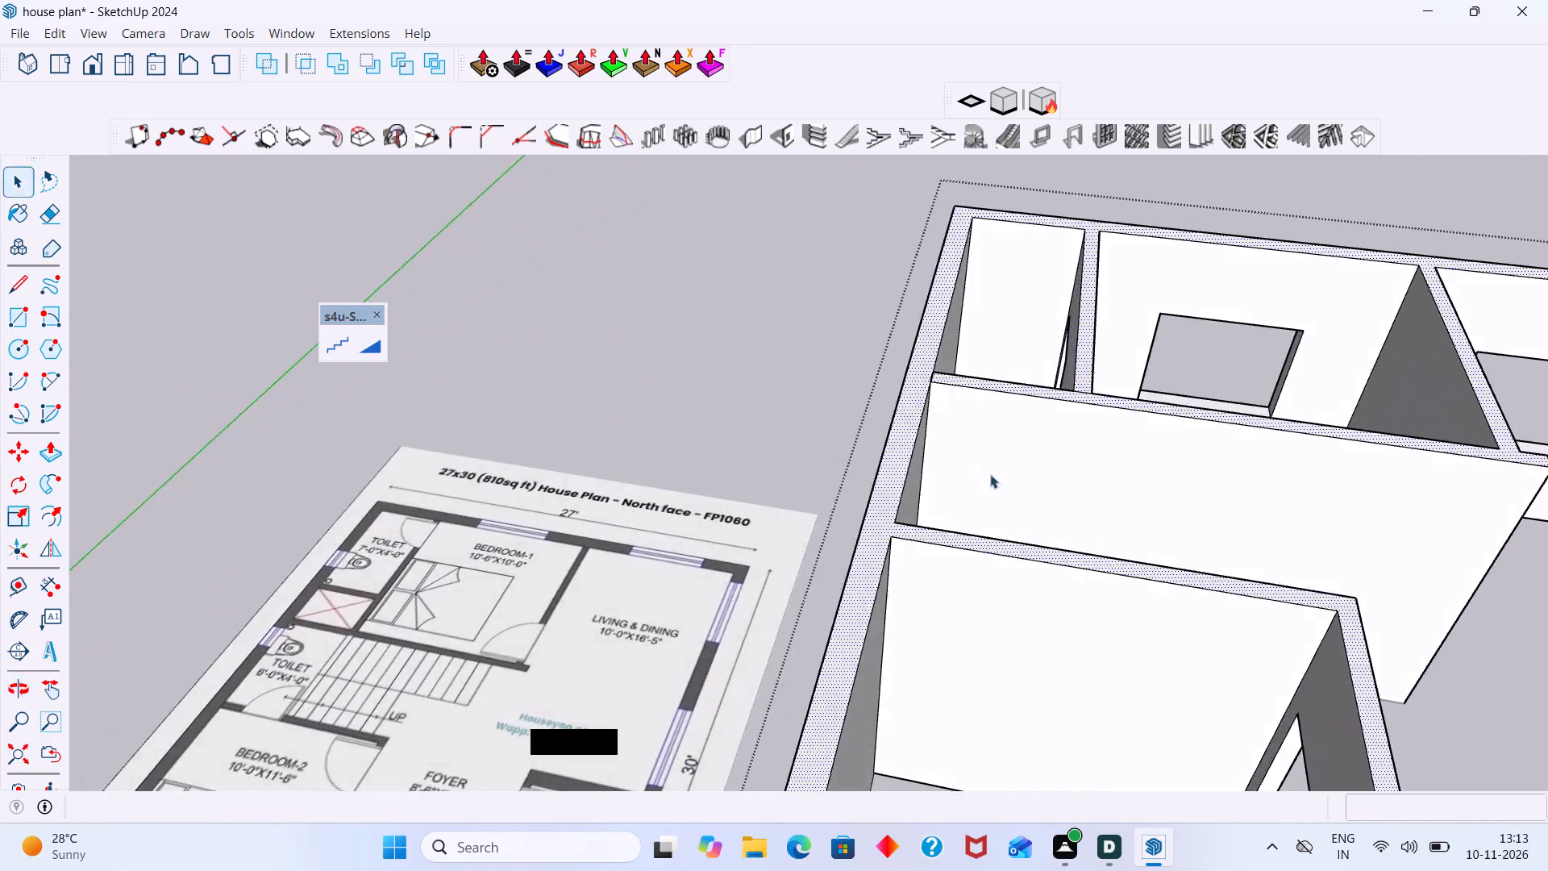
pyautogui.scroll(1, 1091, 394)
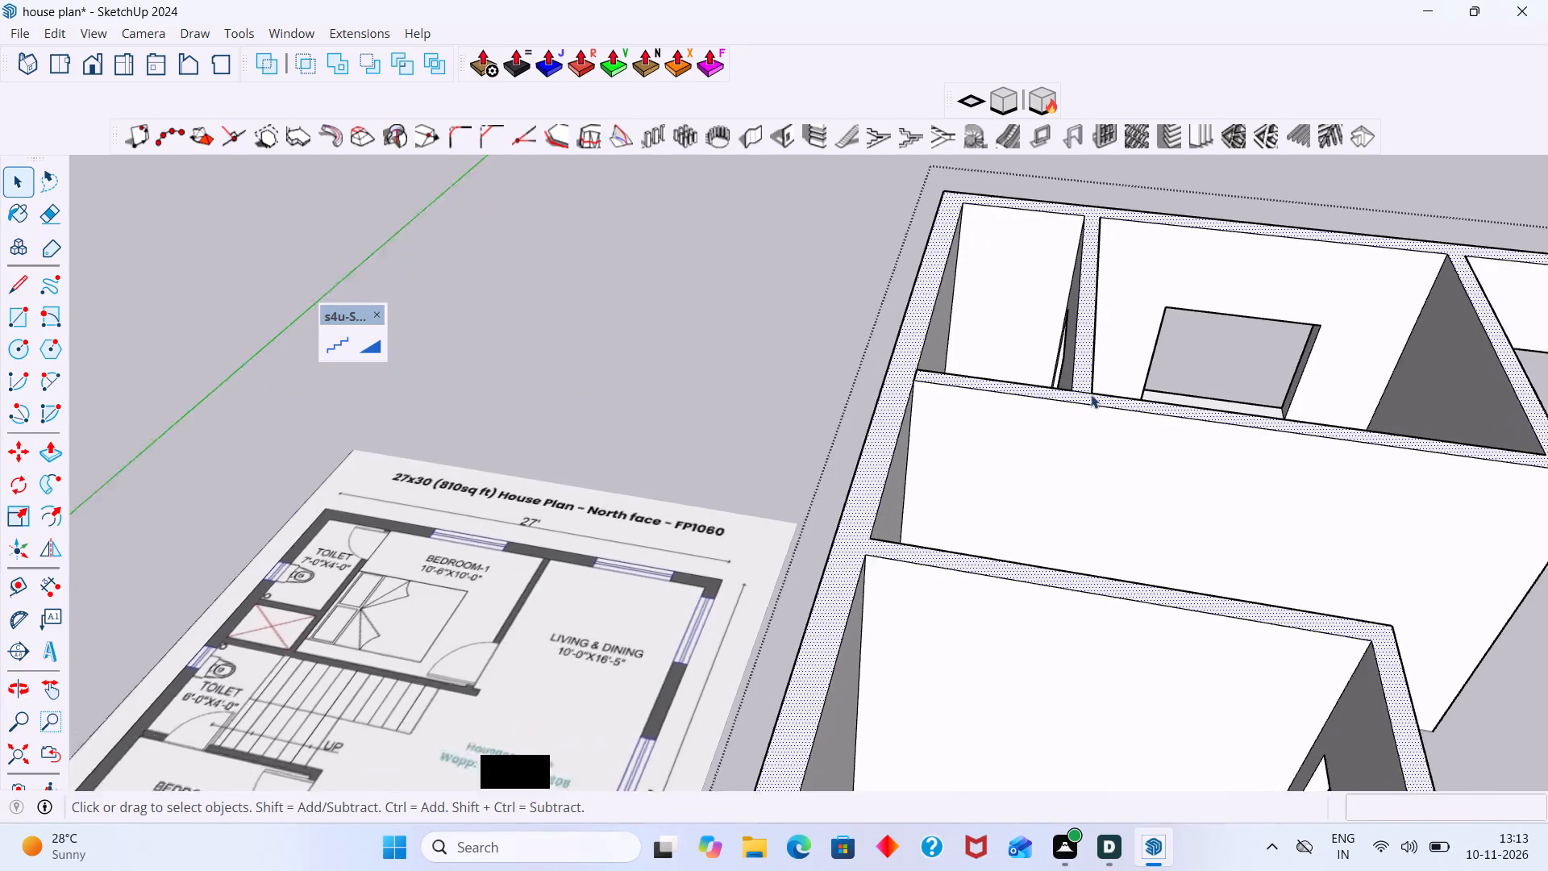
pyautogui.scroll(3, 1091, 394)
pyautogui.moveTo(1099, 436); pyautogui.dragTo(1096, 398, button='middle')
pyautogui.scroll(1, 1084, 364)
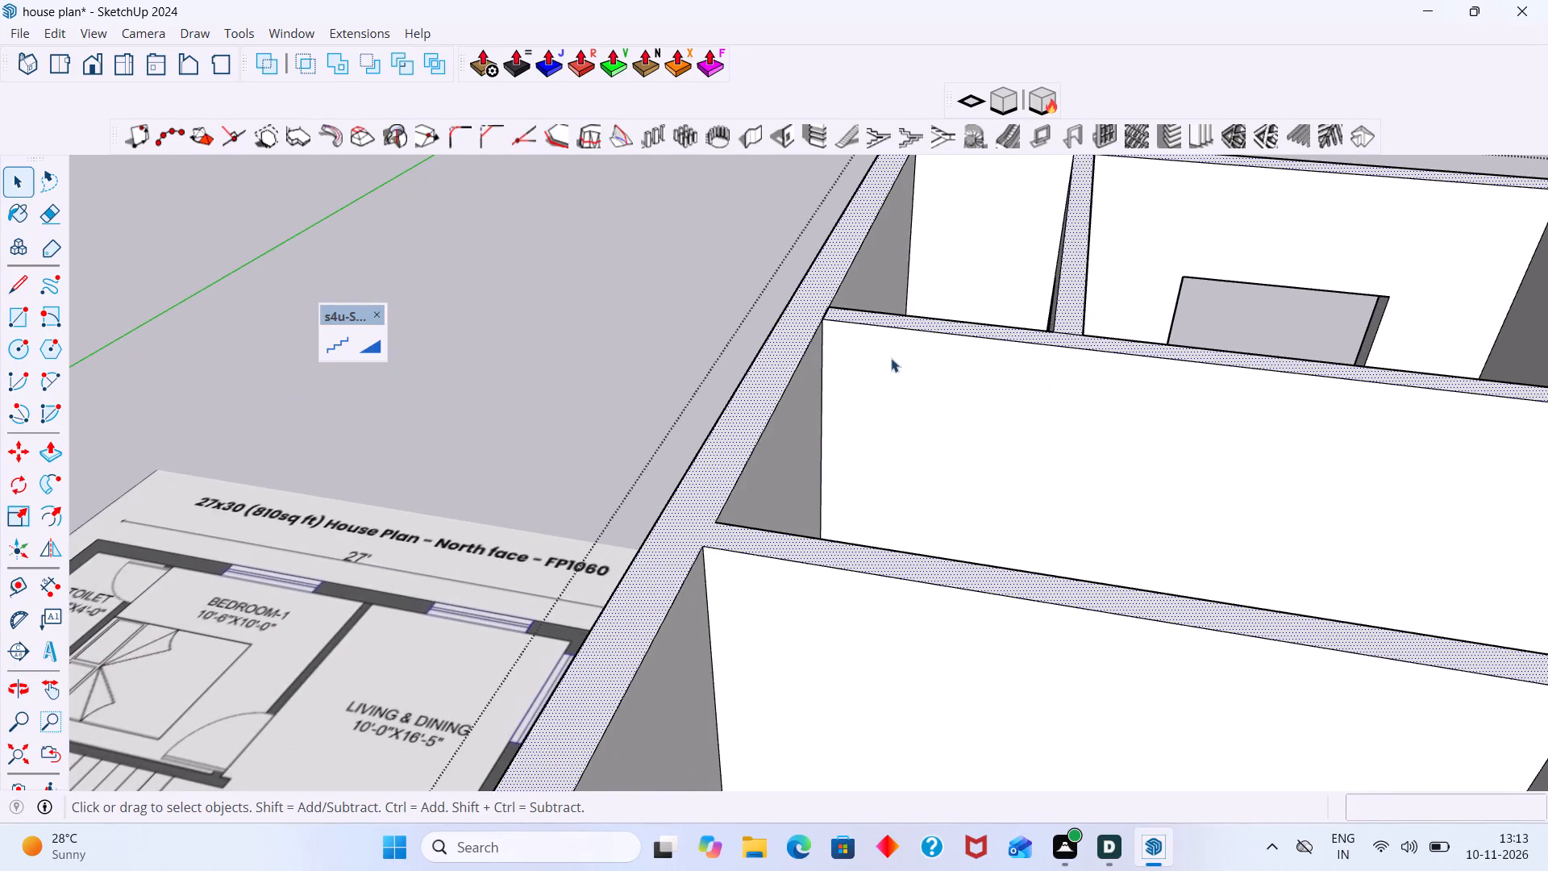
pyautogui.click(702, 312)
pyautogui.scroll(7, 1096, 334)
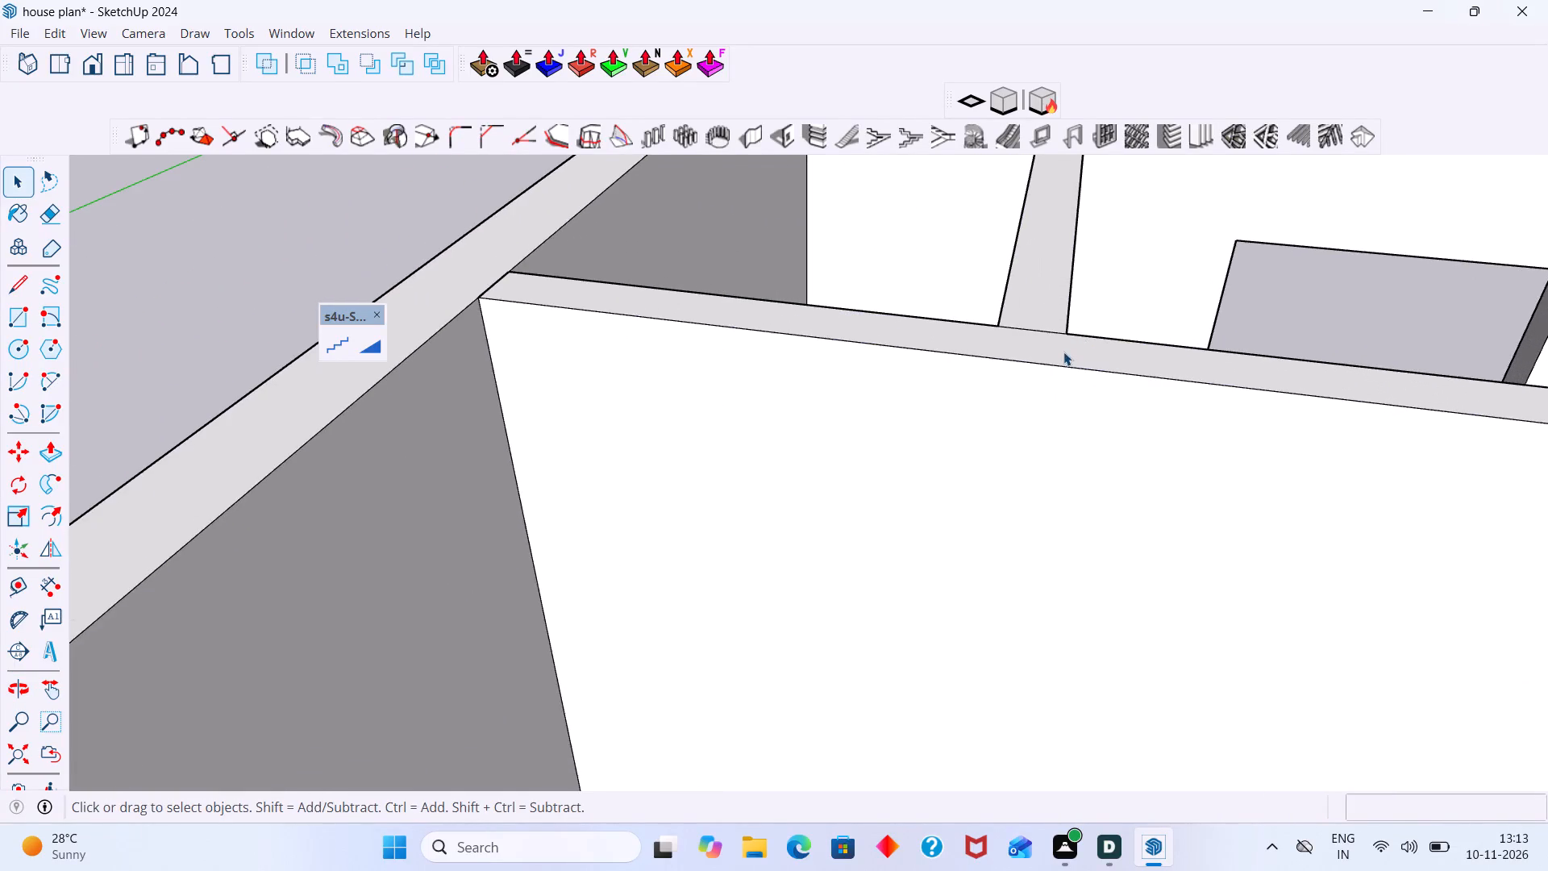
pyautogui.tripleClick(1063, 352)
pyautogui.doubleClick(1062, 354)
pyautogui.doubleClick(1064, 356)
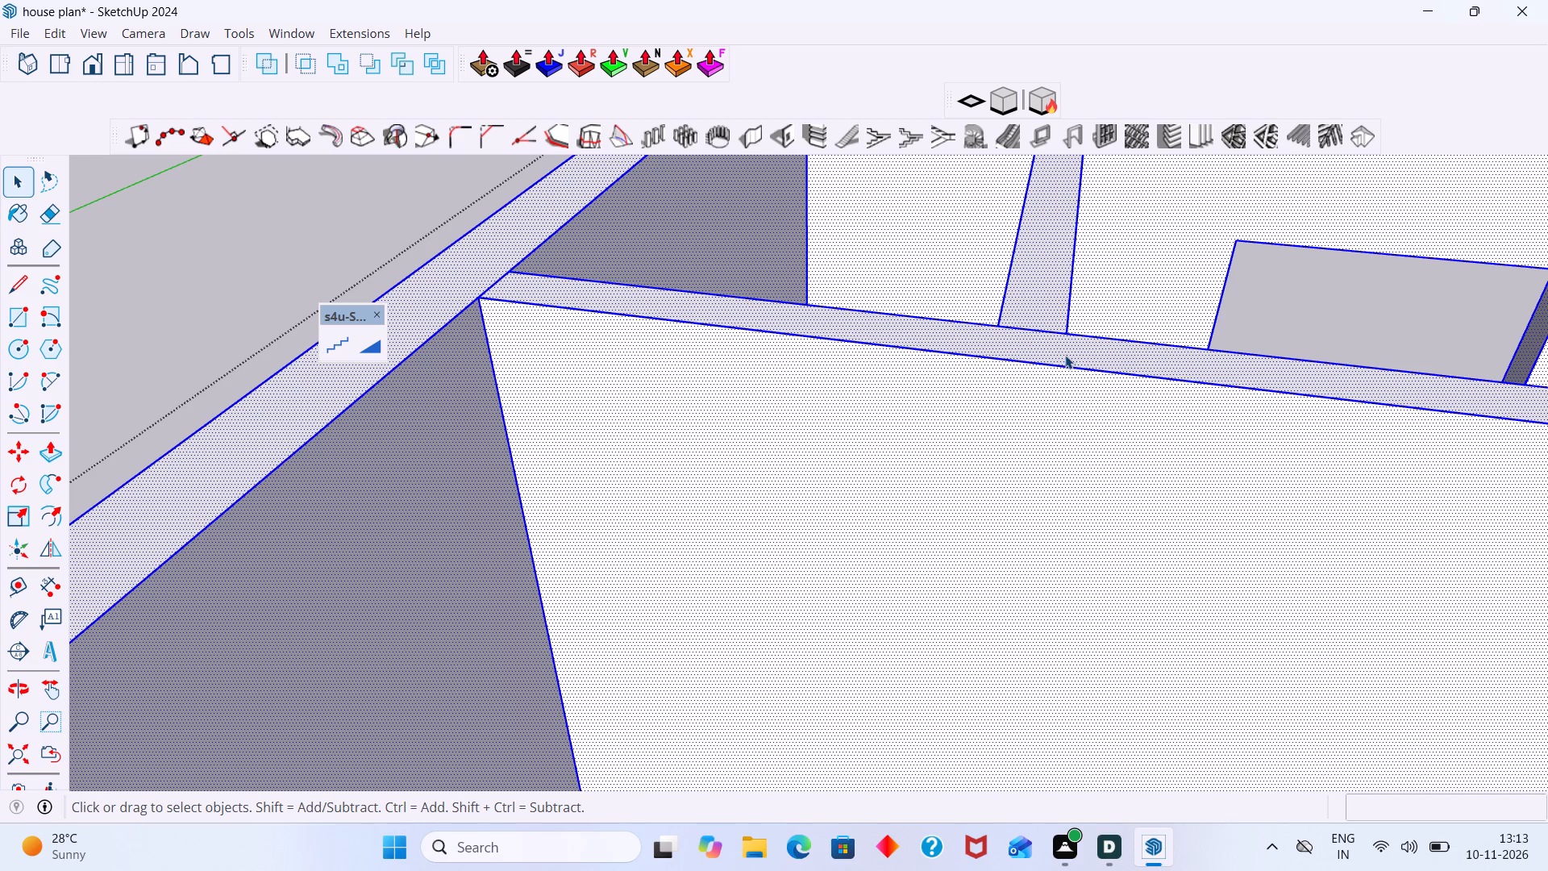
pyautogui.scroll(1, 1065, 354)
pyautogui.click(1062, 349)
pyautogui.press('l')
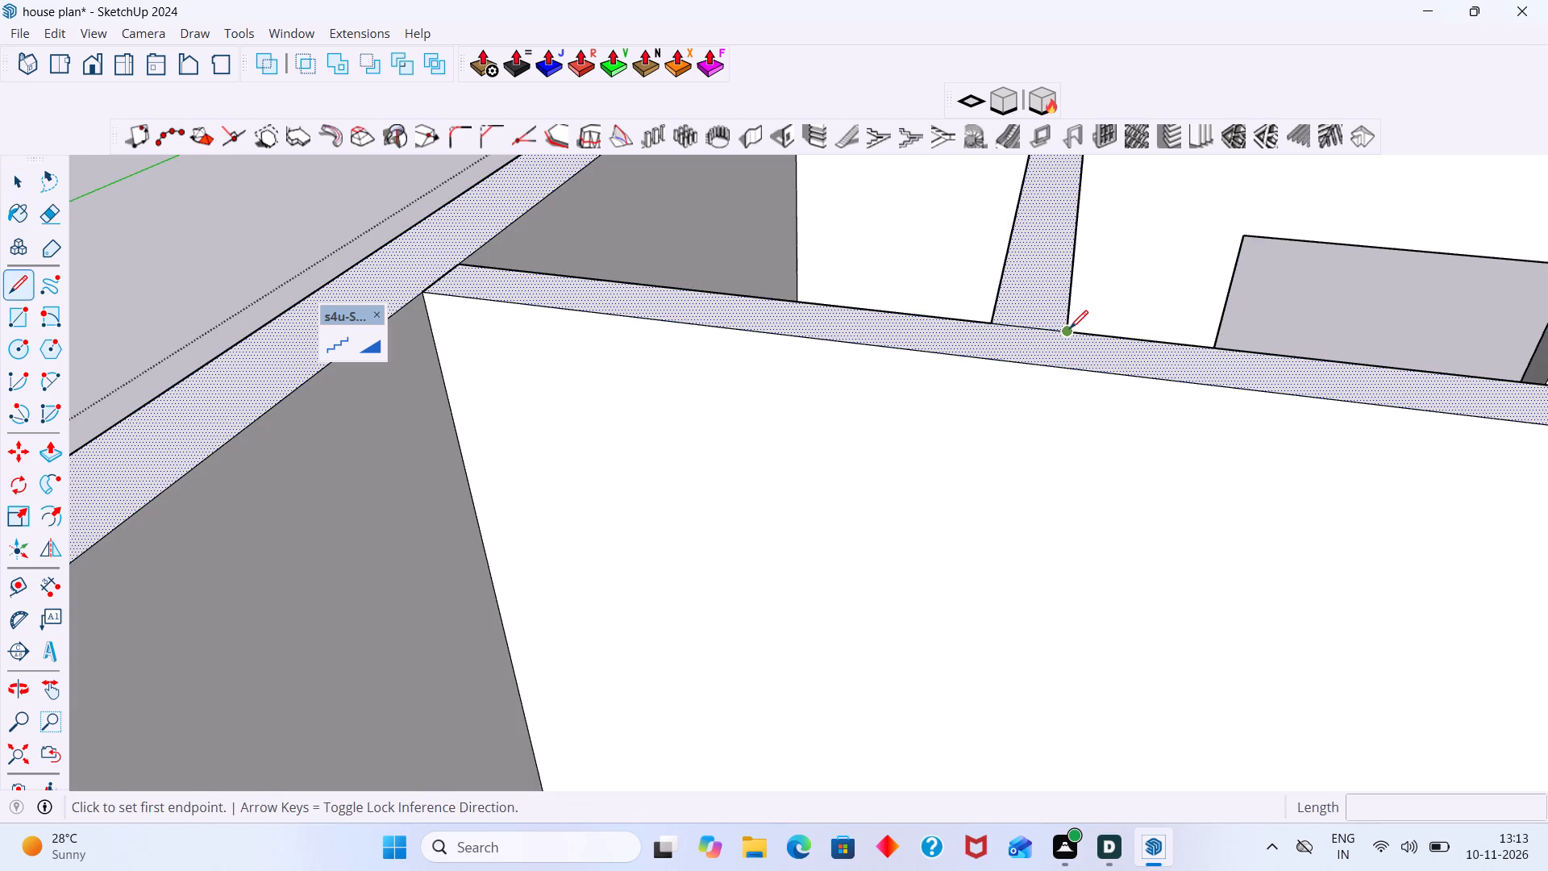
pyautogui.click(1070, 327)
pyautogui.click(1067, 367)
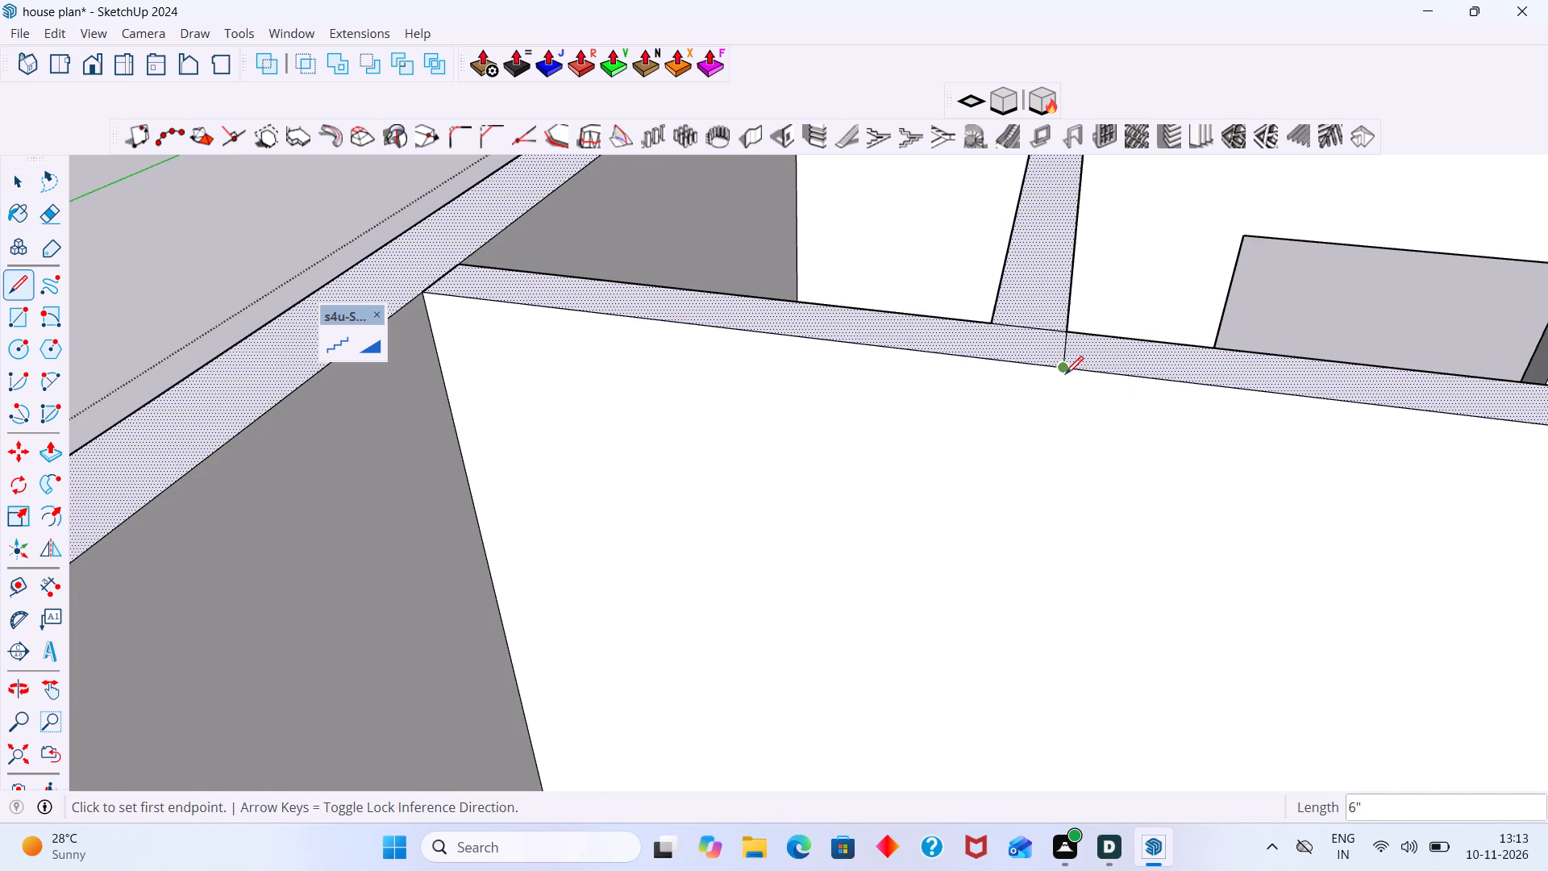
# Draw a 10' vertical line down the stair wall's stair-side face to the floor, from the end of the 6-inch top line.
pyautogui.click(1067, 372)
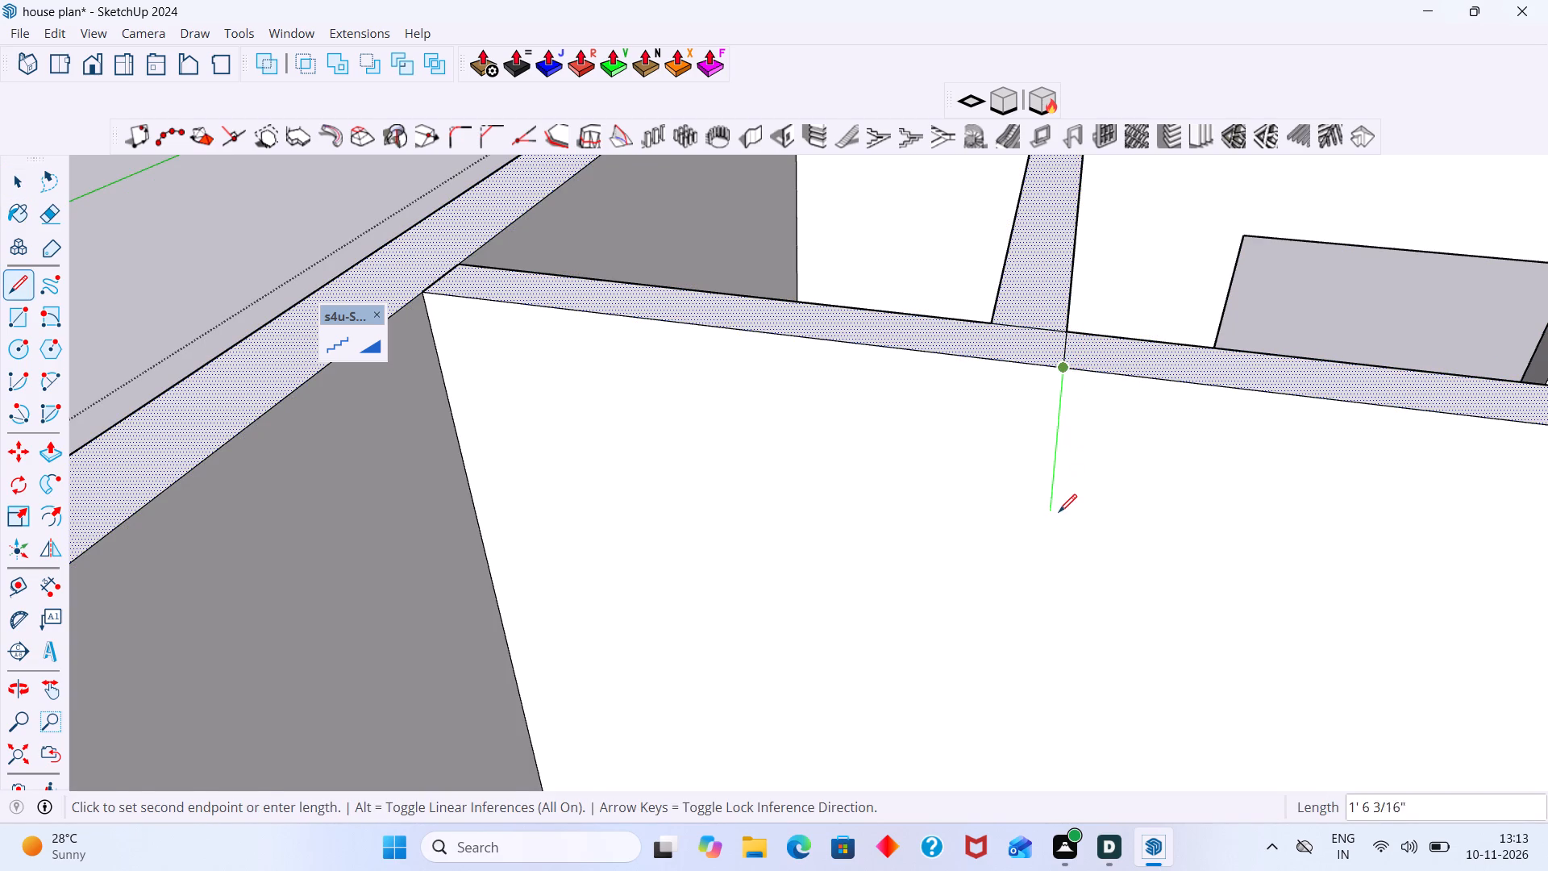
pyautogui.press('Left')
pyautogui.scroll(-4, 1061, 557)
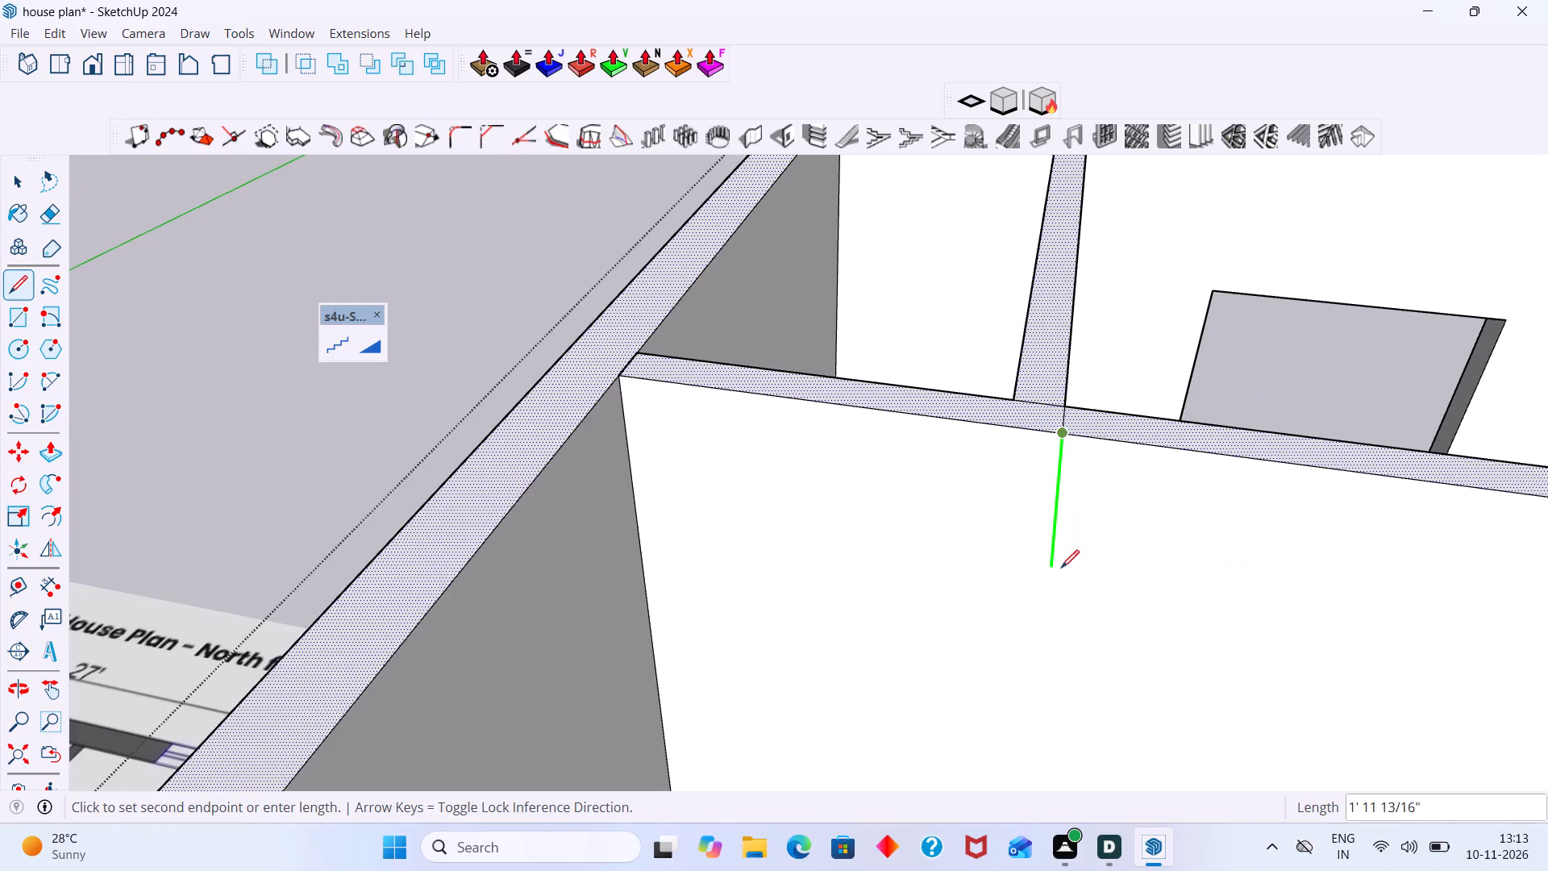
pyautogui.scroll(-5, 1062, 572)
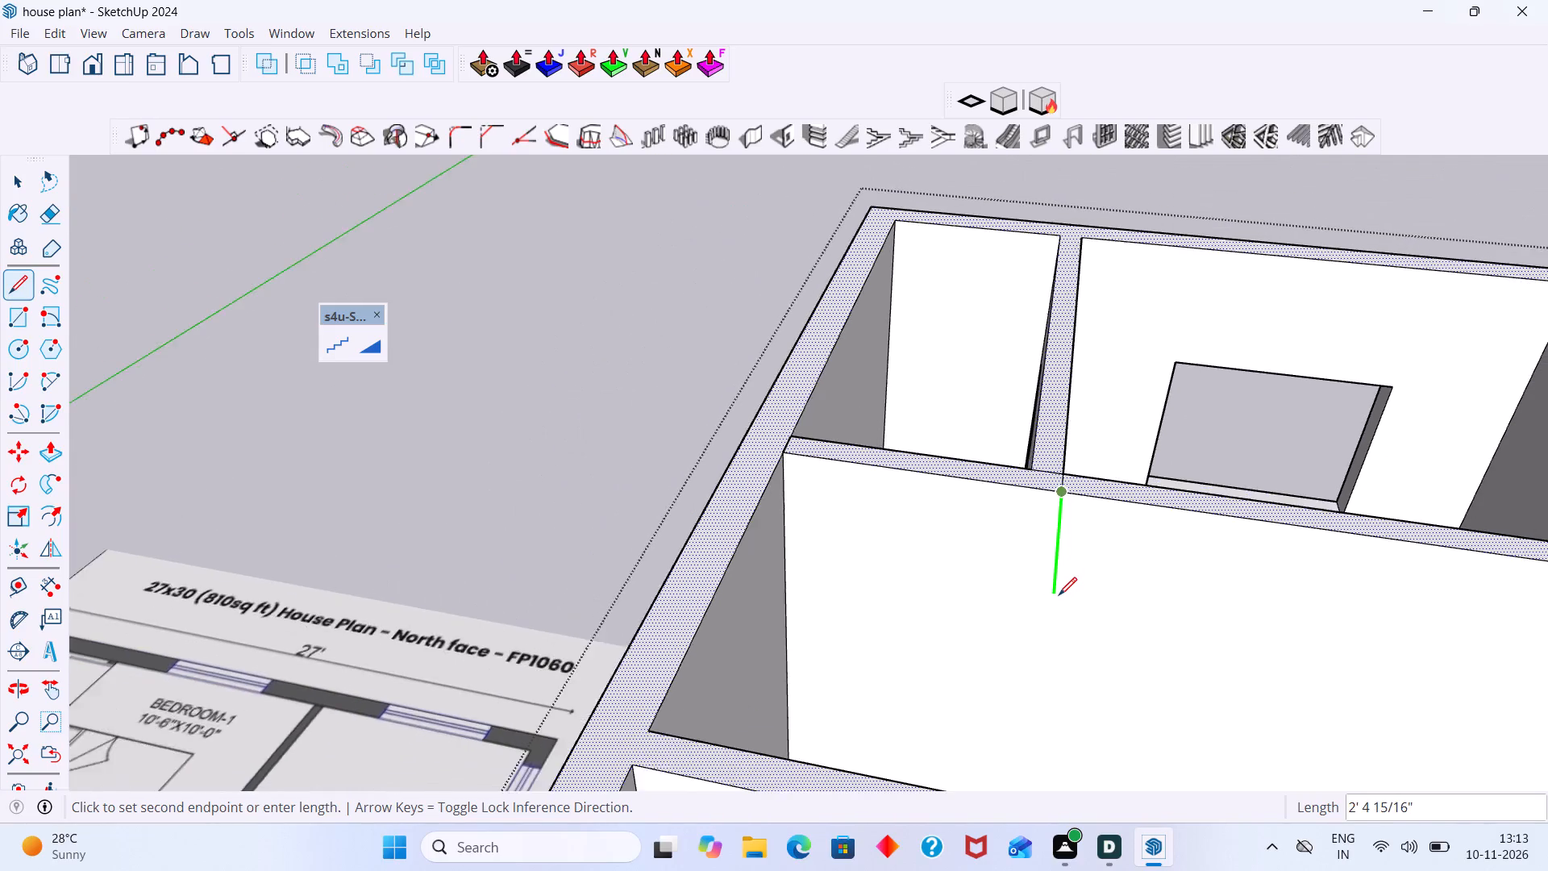
pyautogui.scroll(-2, 1059, 595)
pyautogui.keyDown('shift'); pyautogui.moveTo(1059, 595); pyautogui.dragTo(1092, 364, button='middle'); pyautogui.keyUp('shift')
pyautogui.moveTo(1096, 402); pyautogui.dragTo(1099, 510, button='middle')
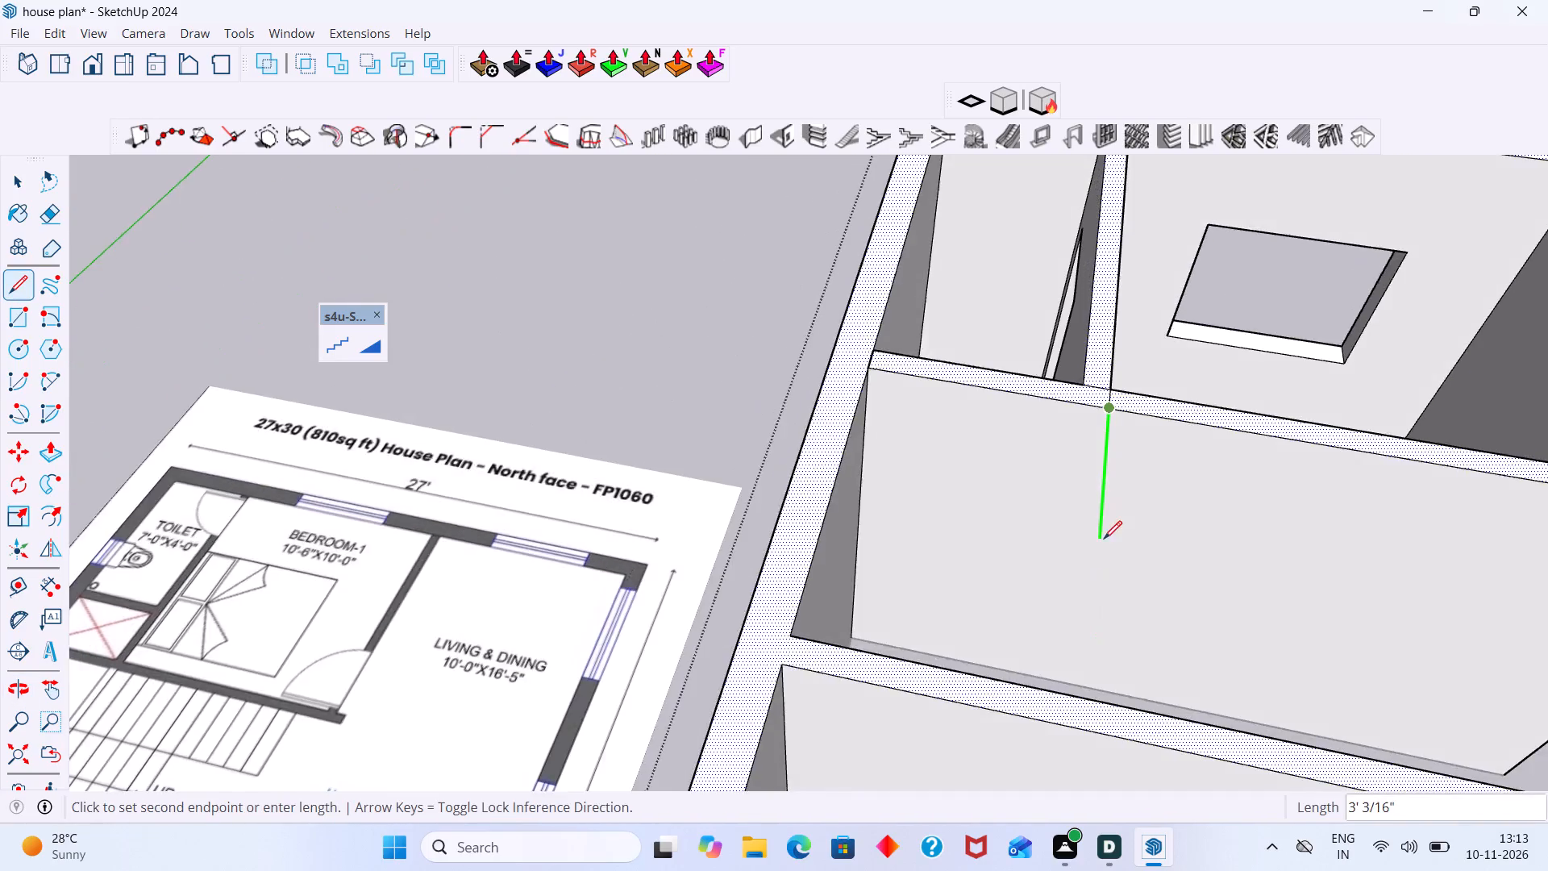
pyautogui.scroll(-7, 1094, 556)
pyautogui.moveTo(1084, 593); pyautogui.dragTo(826, 423, button='middle')
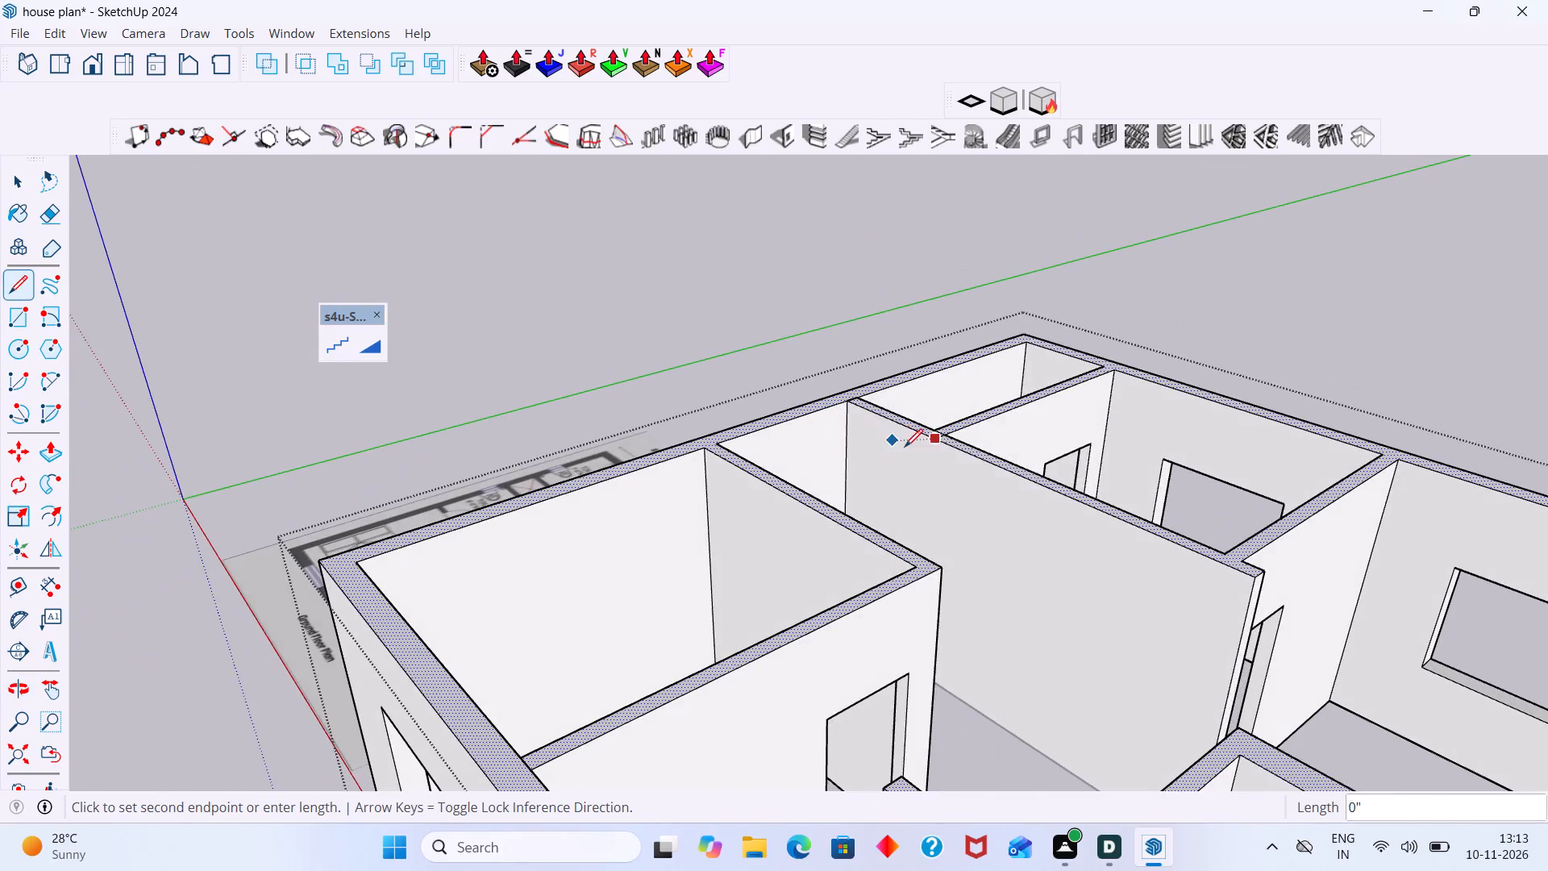
pyautogui.press('Up')
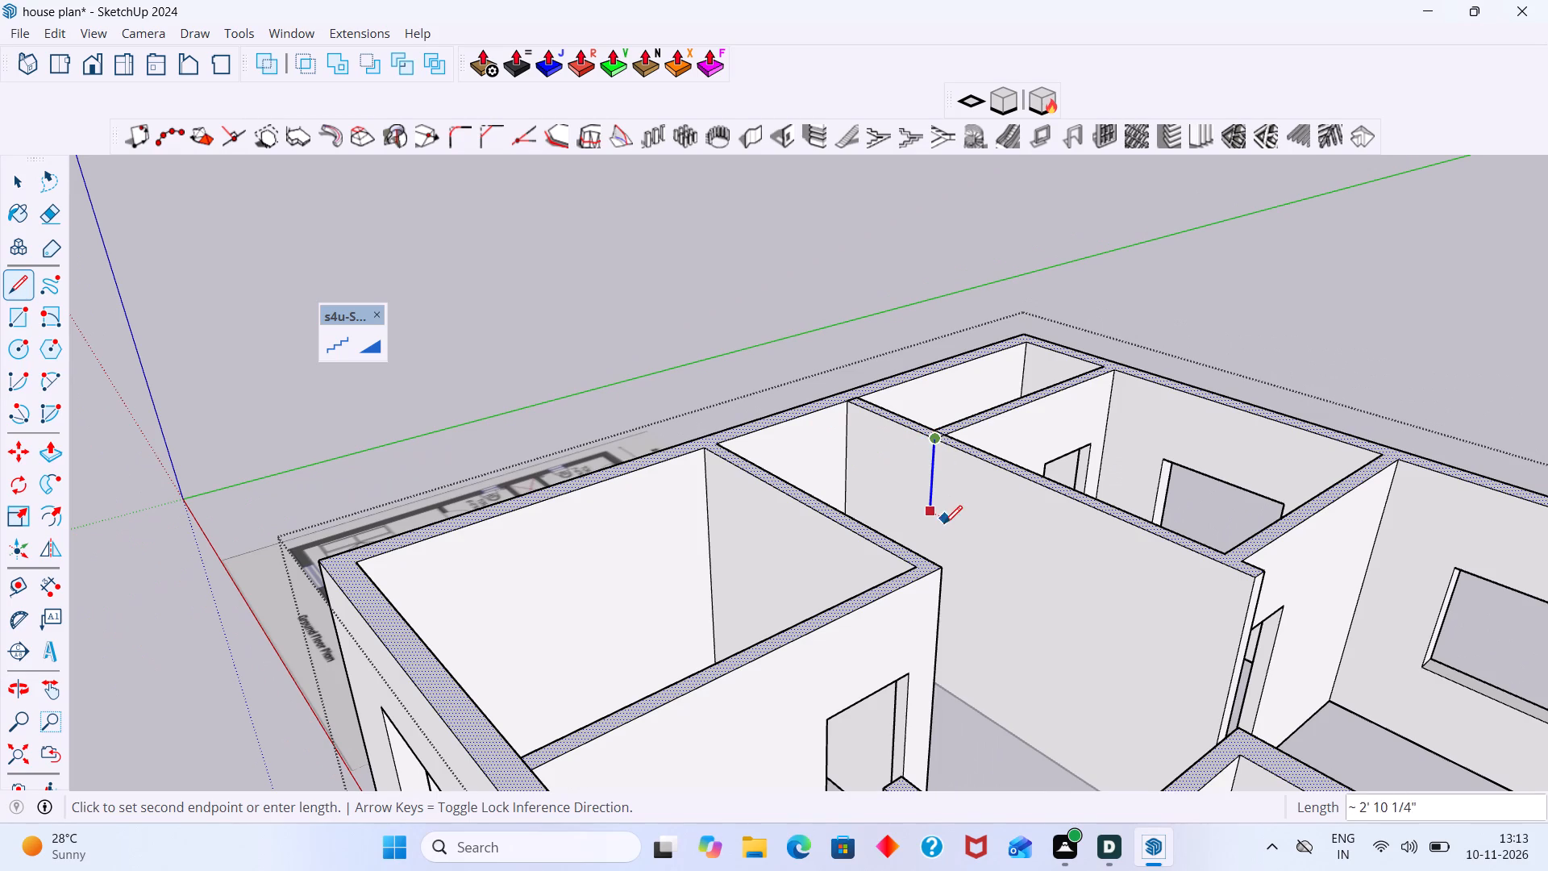
pyautogui.moveTo(938, 516); pyautogui.dragTo(879, 498, button='middle')
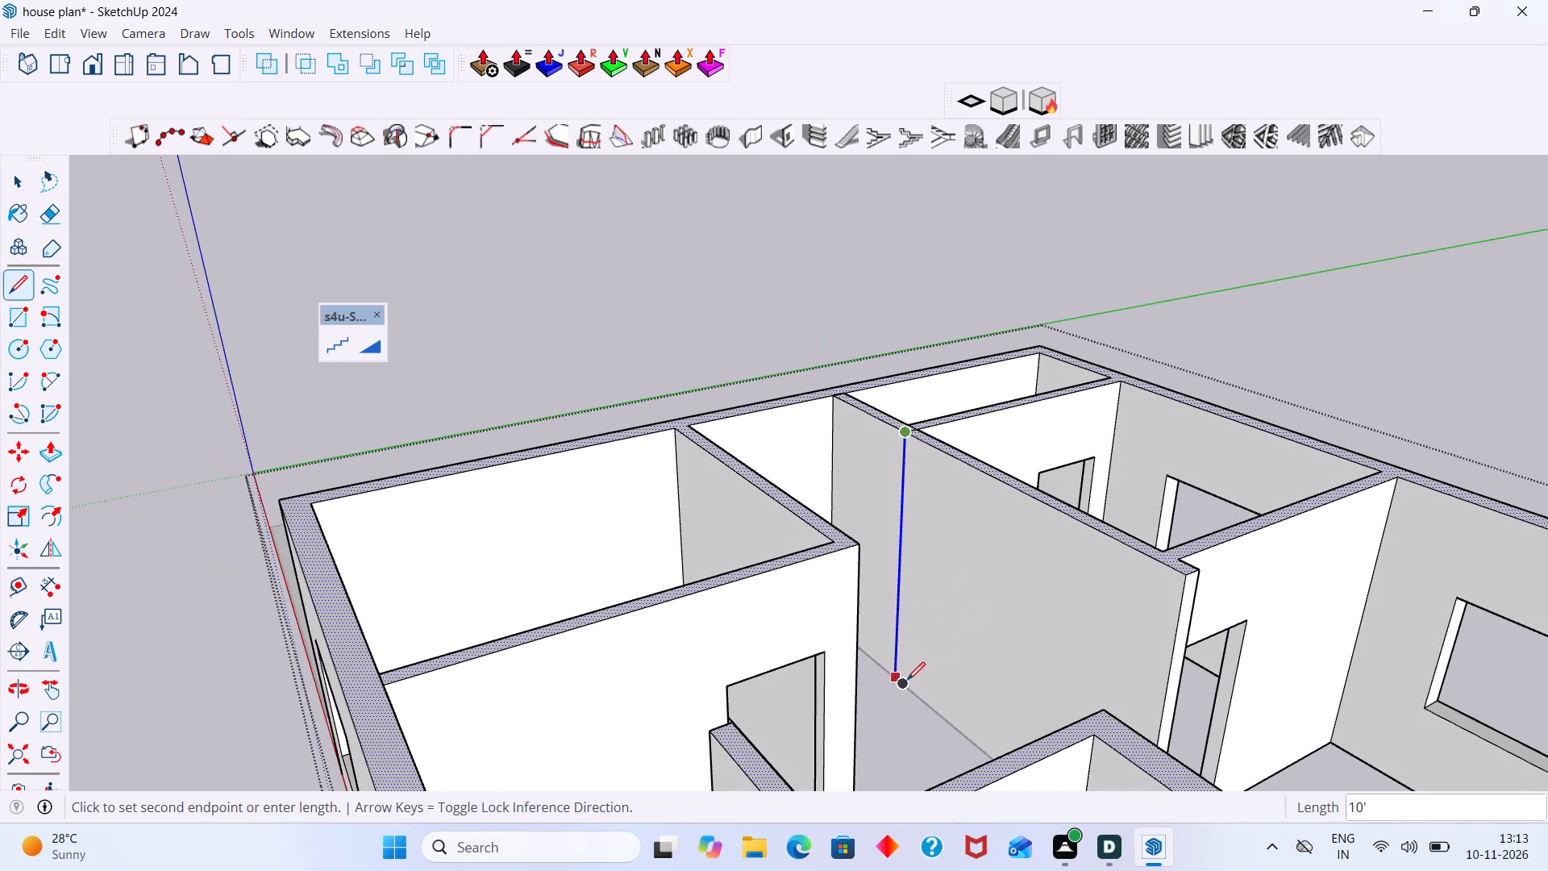
pyautogui.click(895, 680)
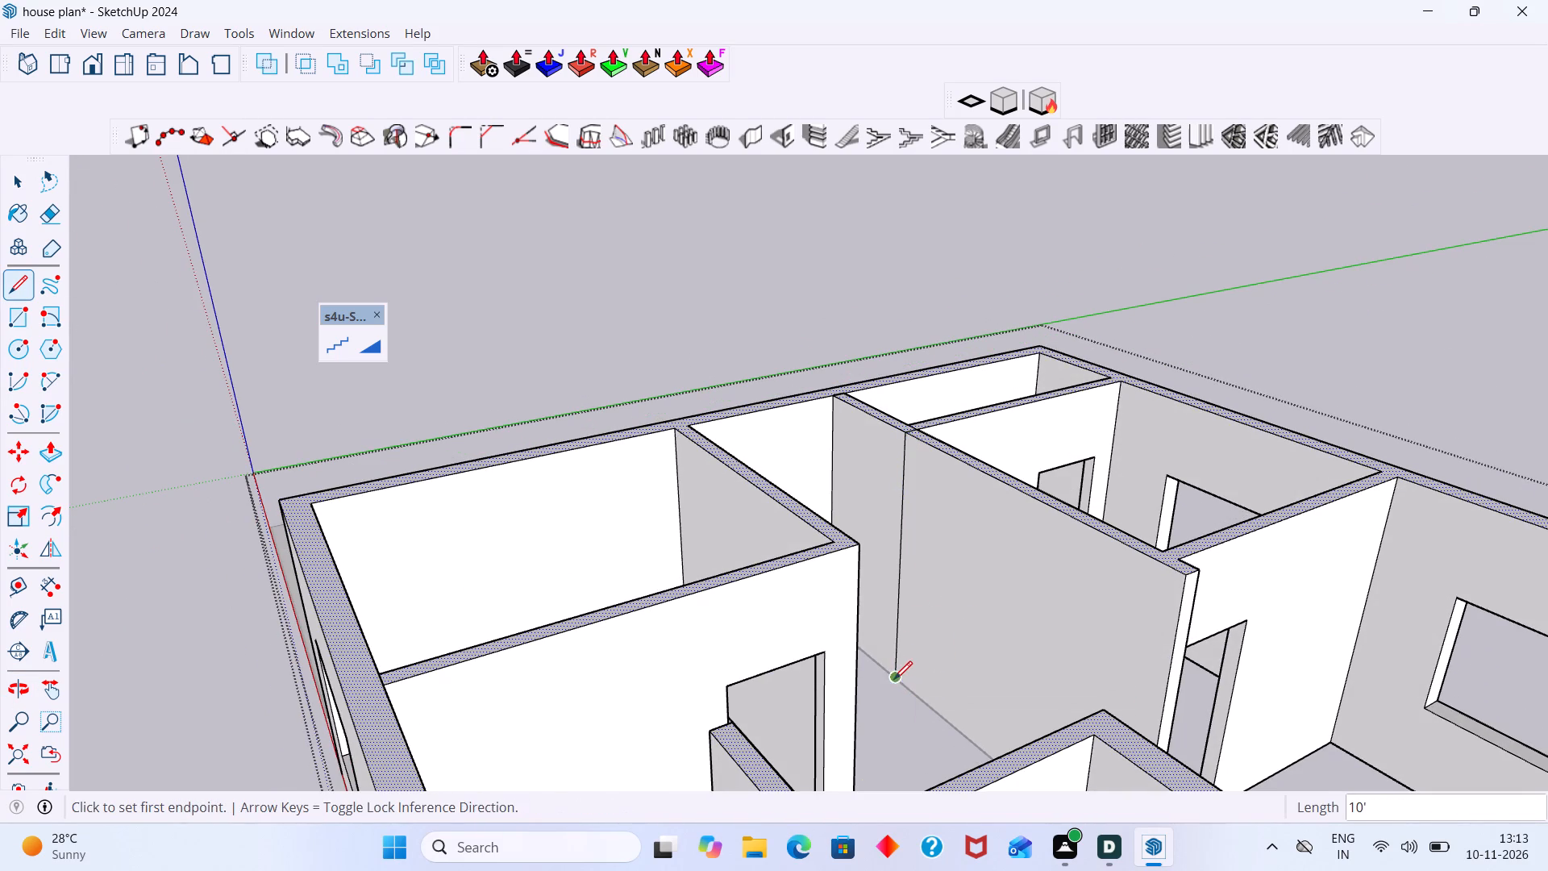
pyautogui.press('space')
# Copy the vertical line 6" along the stair wall's face towards the toilet side, outlining a partition-width strip.
pyautogui.scroll(-3, 937, 610)
pyautogui.moveTo(976, 616); pyautogui.dragTo(1187, 667, button='middle')
pyautogui.scroll(7, 918, 460)
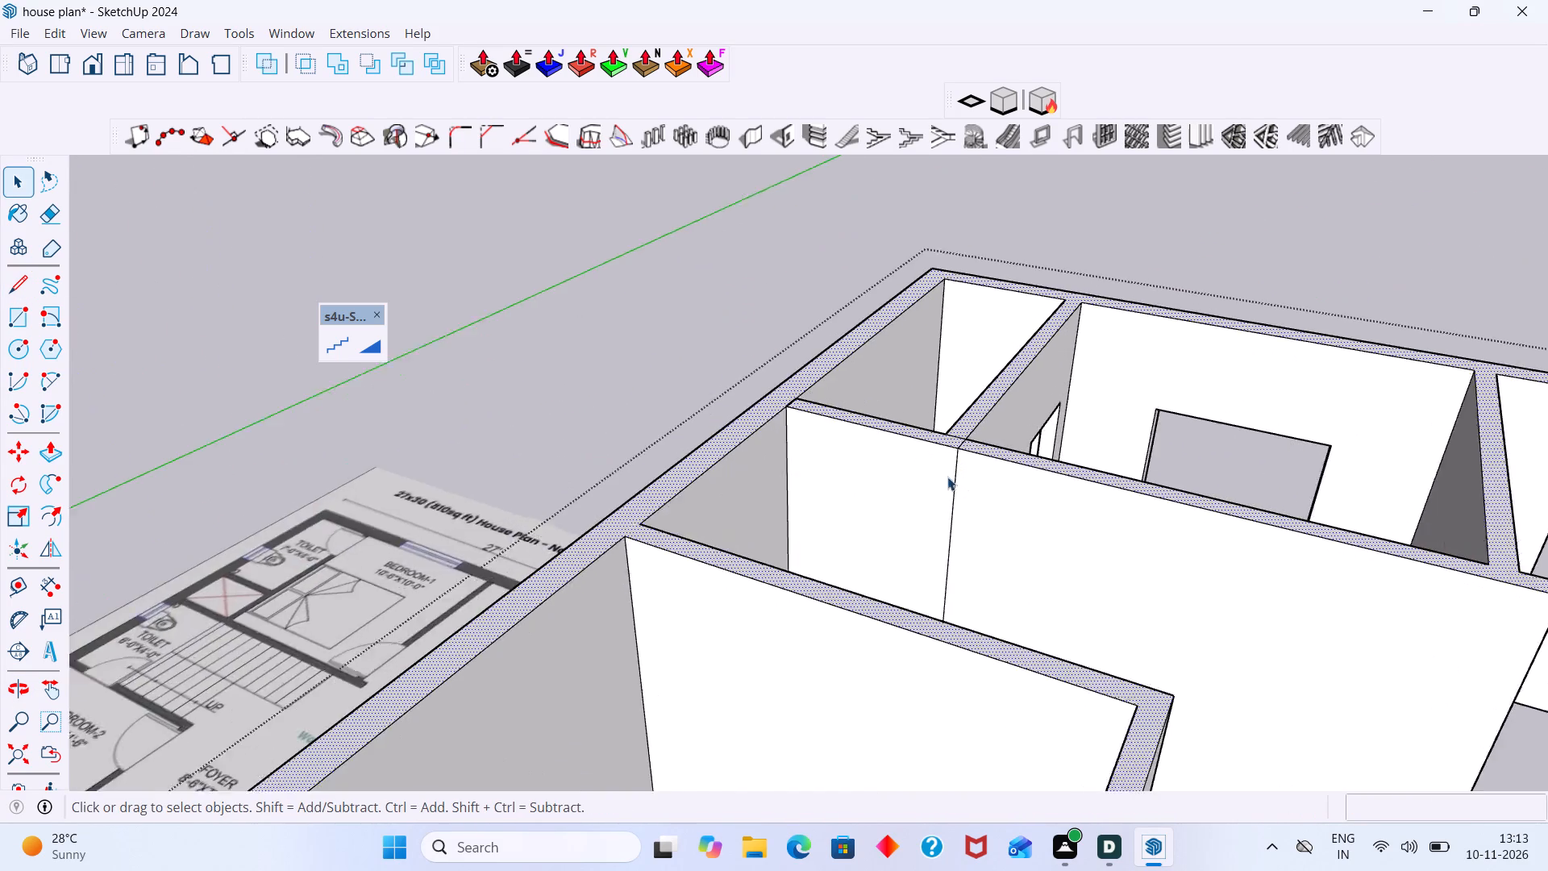
pyautogui.scroll(7, 947, 477)
pyautogui.click(964, 494)
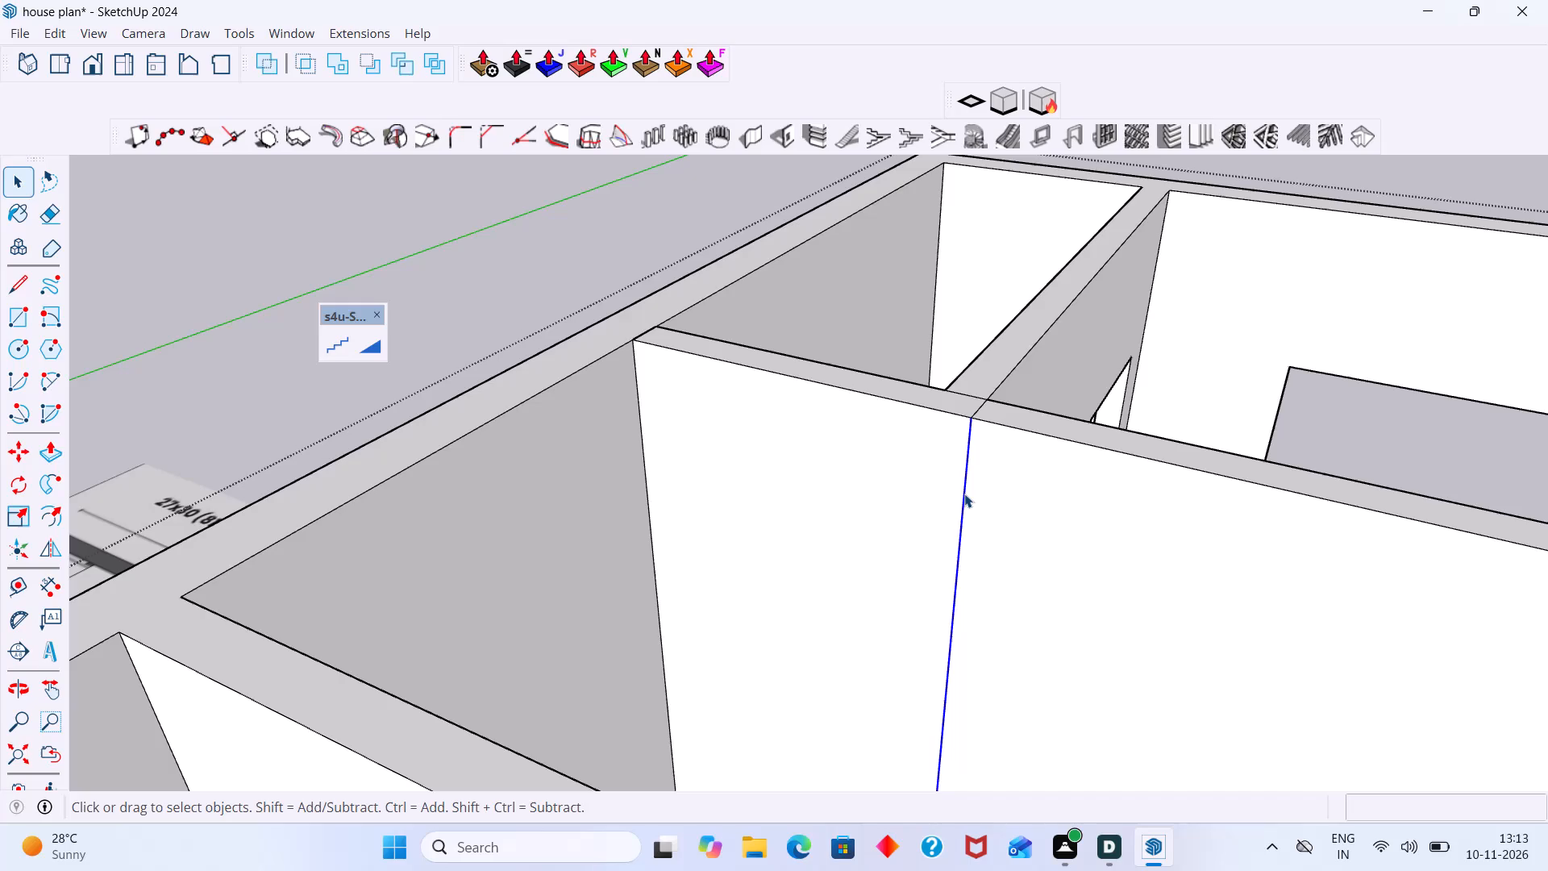
pyautogui.press('m')
pyautogui.click(964, 494)
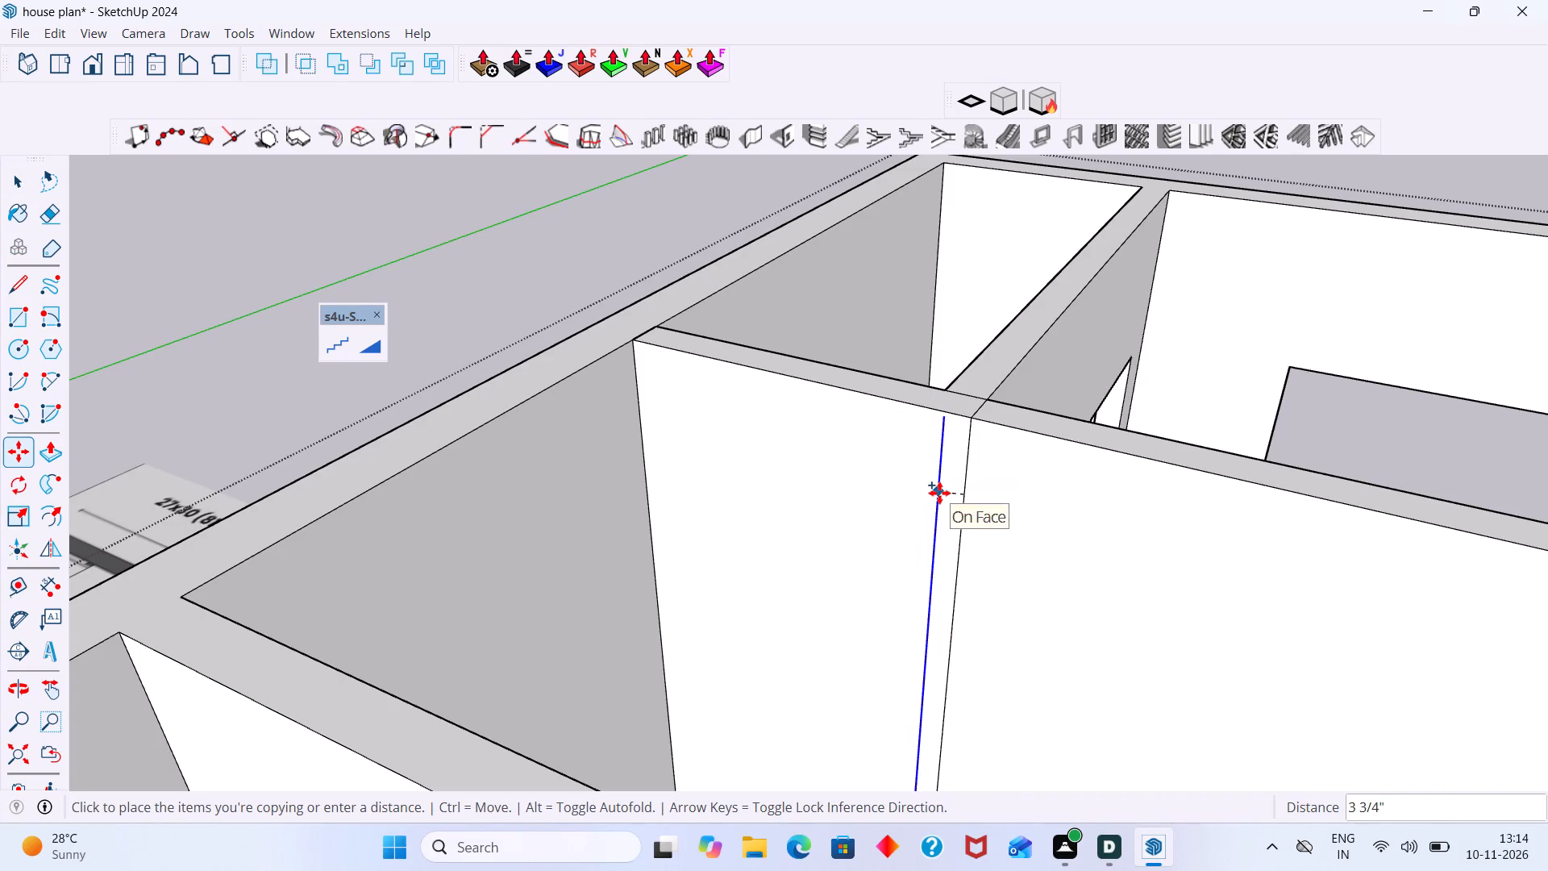
pyautogui.press('Right')
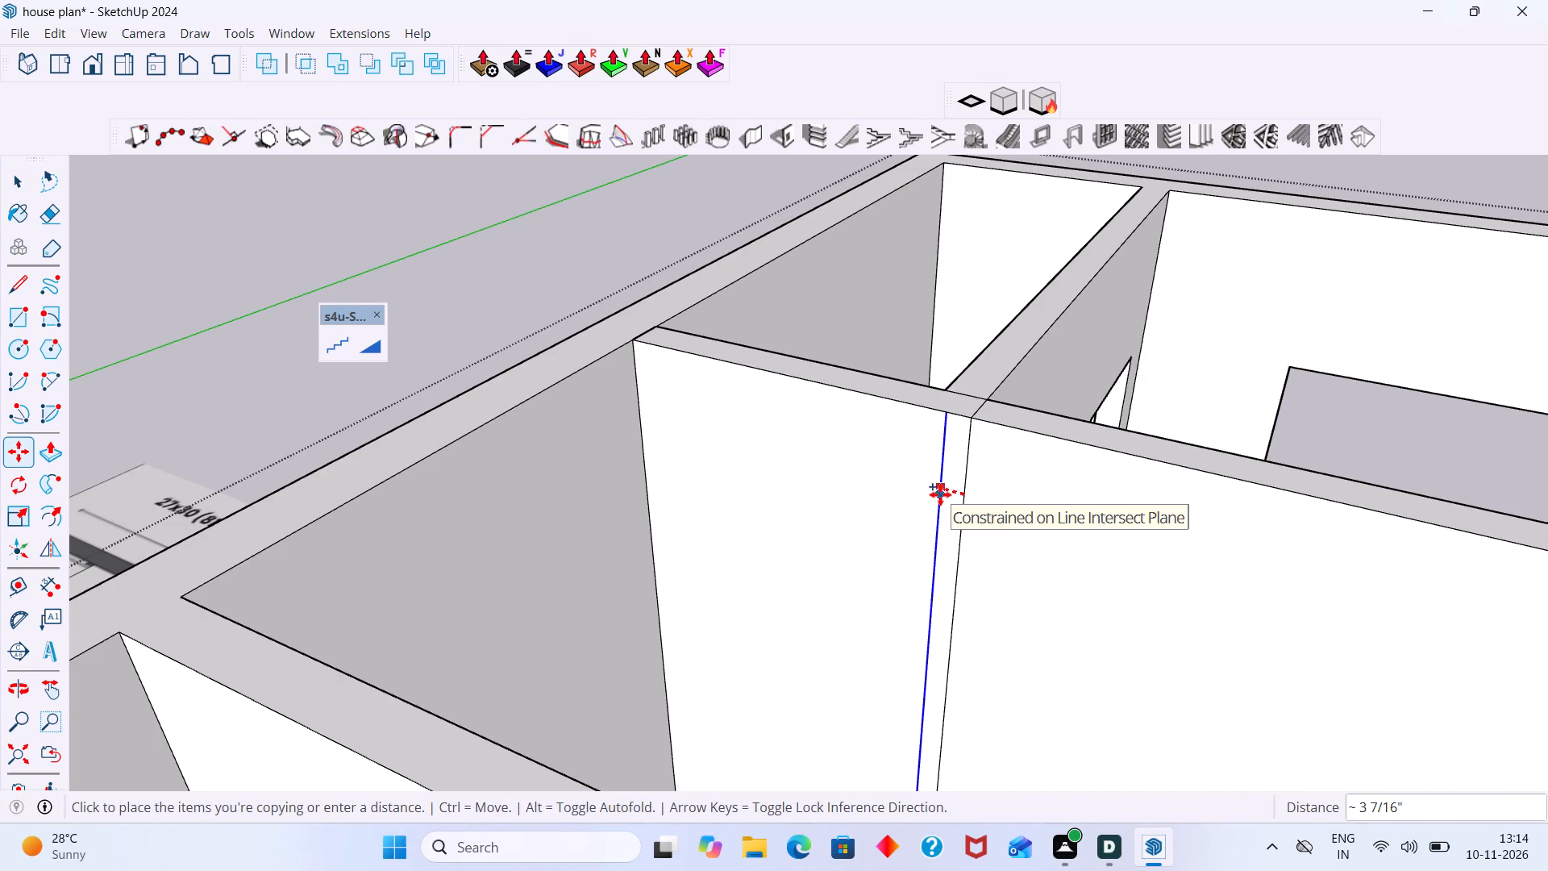
pyautogui.write('6"')
pyautogui.press('Return')
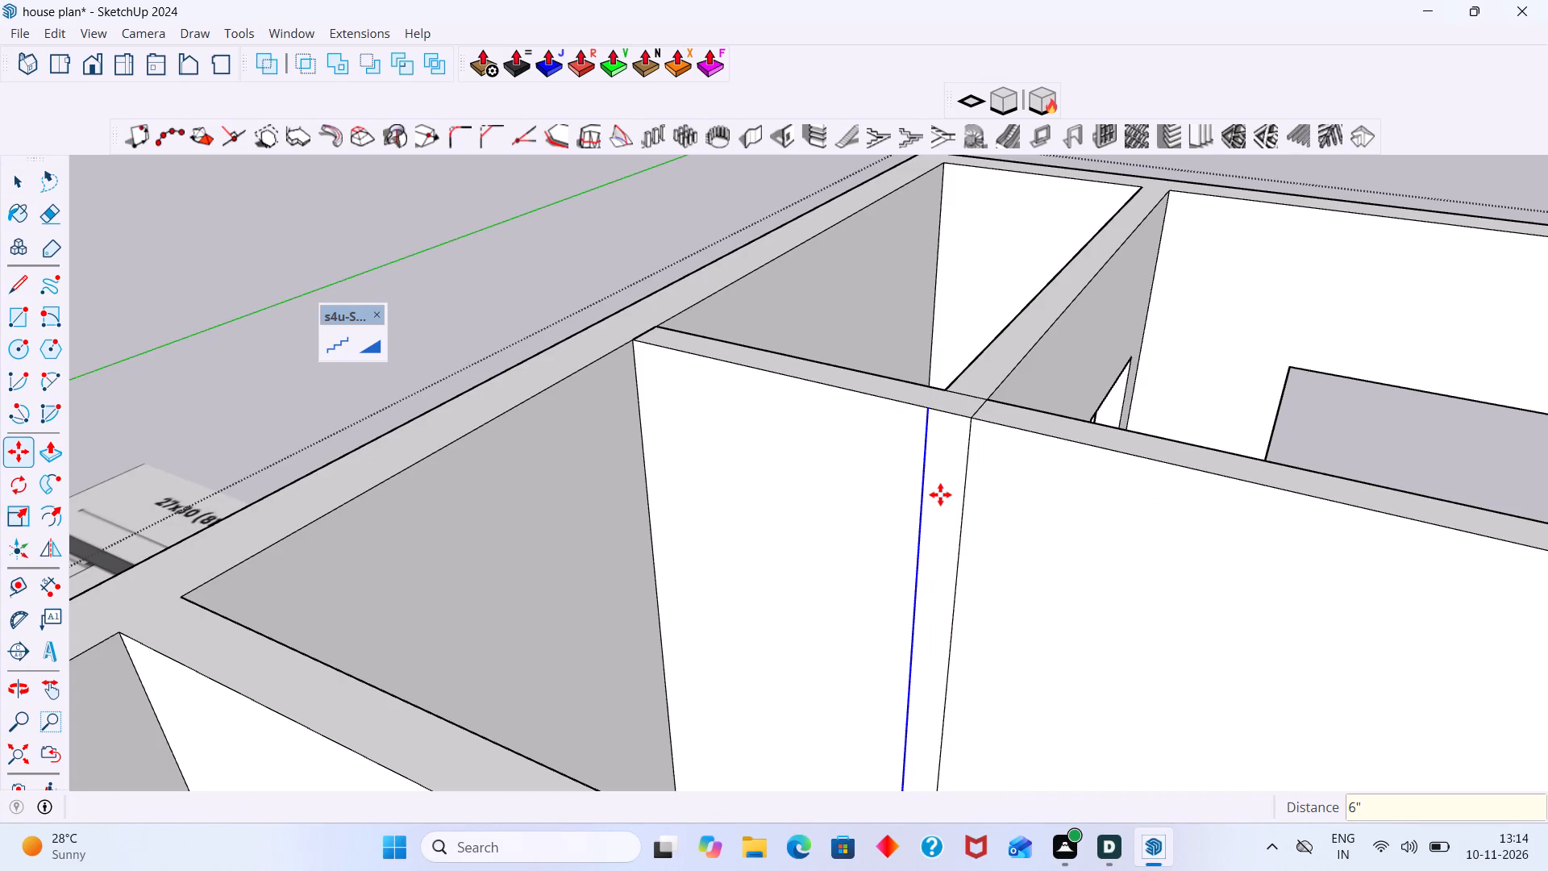
# Push/Pull the 6-inch wall strip 6' across the stair area to the bedroom 2 wall, forming the lower toilet partition.
pyautogui.moveTo(947, 381); pyautogui.dragTo(1043, 486, button='middle')
pyautogui.scroll(3, 1154, 644)
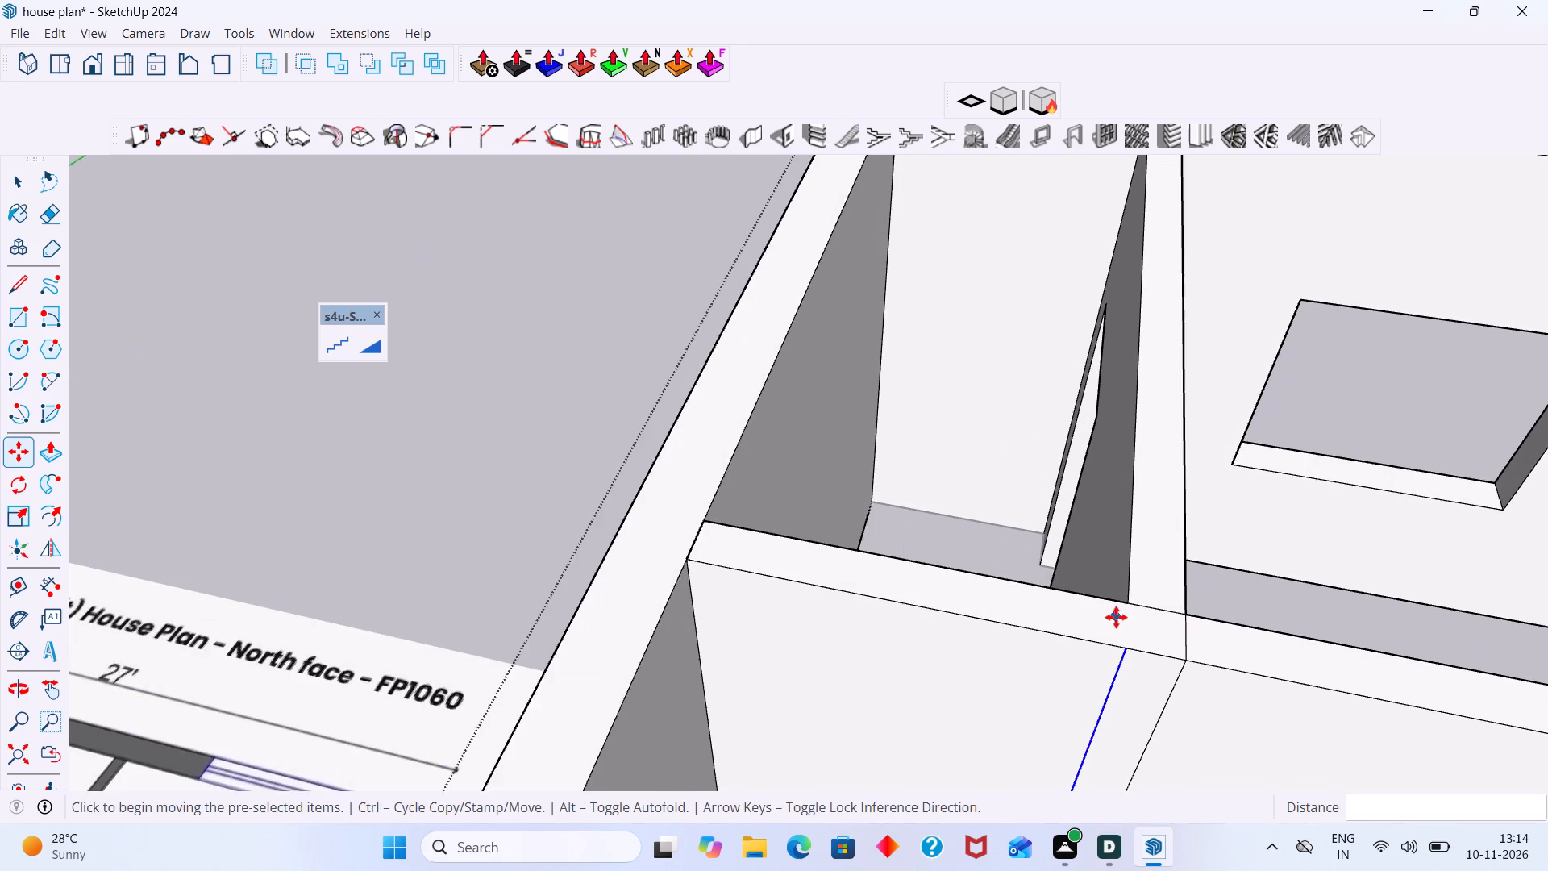
pyautogui.scroll(2, 1116, 617)
pyautogui.press('space')
pyautogui.scroll(-4, 1177, 639)
pyautogui.click(1158, 694)
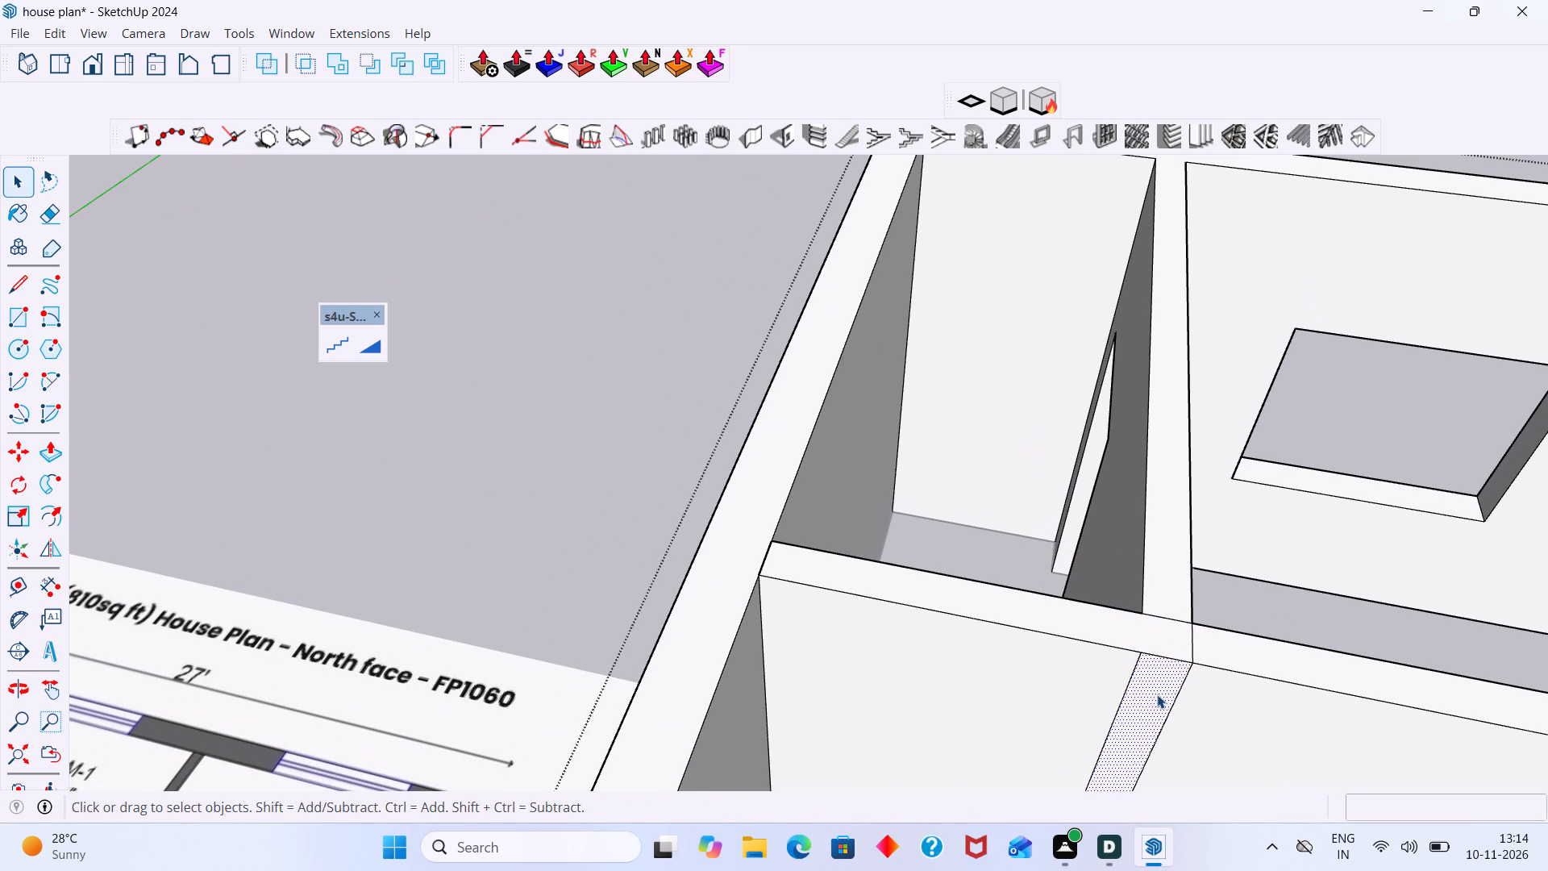
pyautogui.press('p')
pyautogui.click(1156, 690)
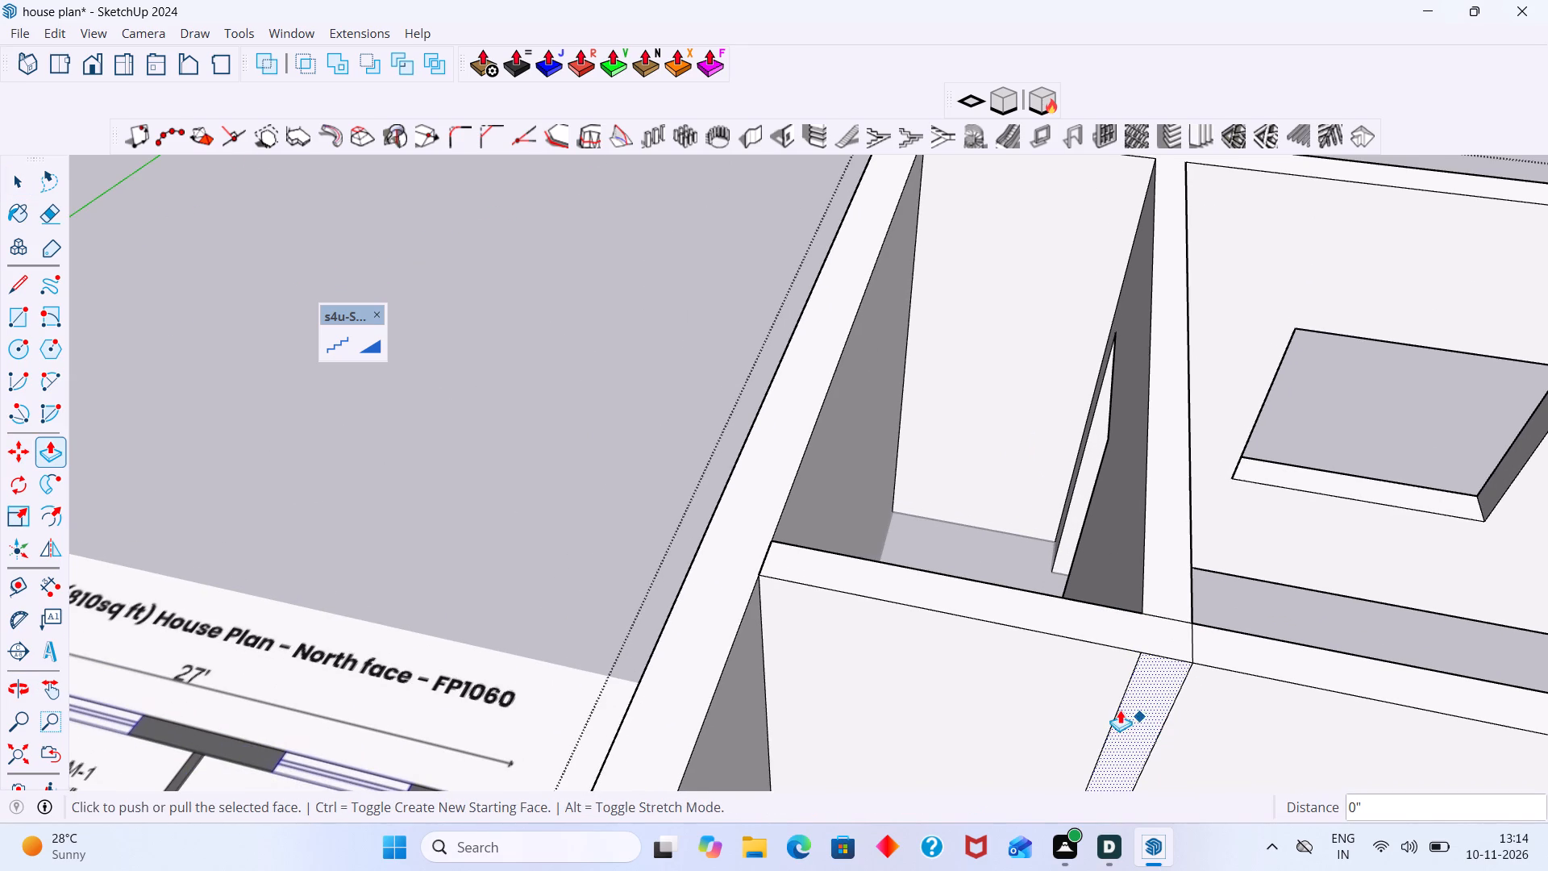
pyautogui.scroll(-3, 1126, 689)
pyautogui.moveTo(1108, 653); pyautogui.dragTo(1042, 465, button='middle')
pyautogui.scroll(2, 1042, 559)
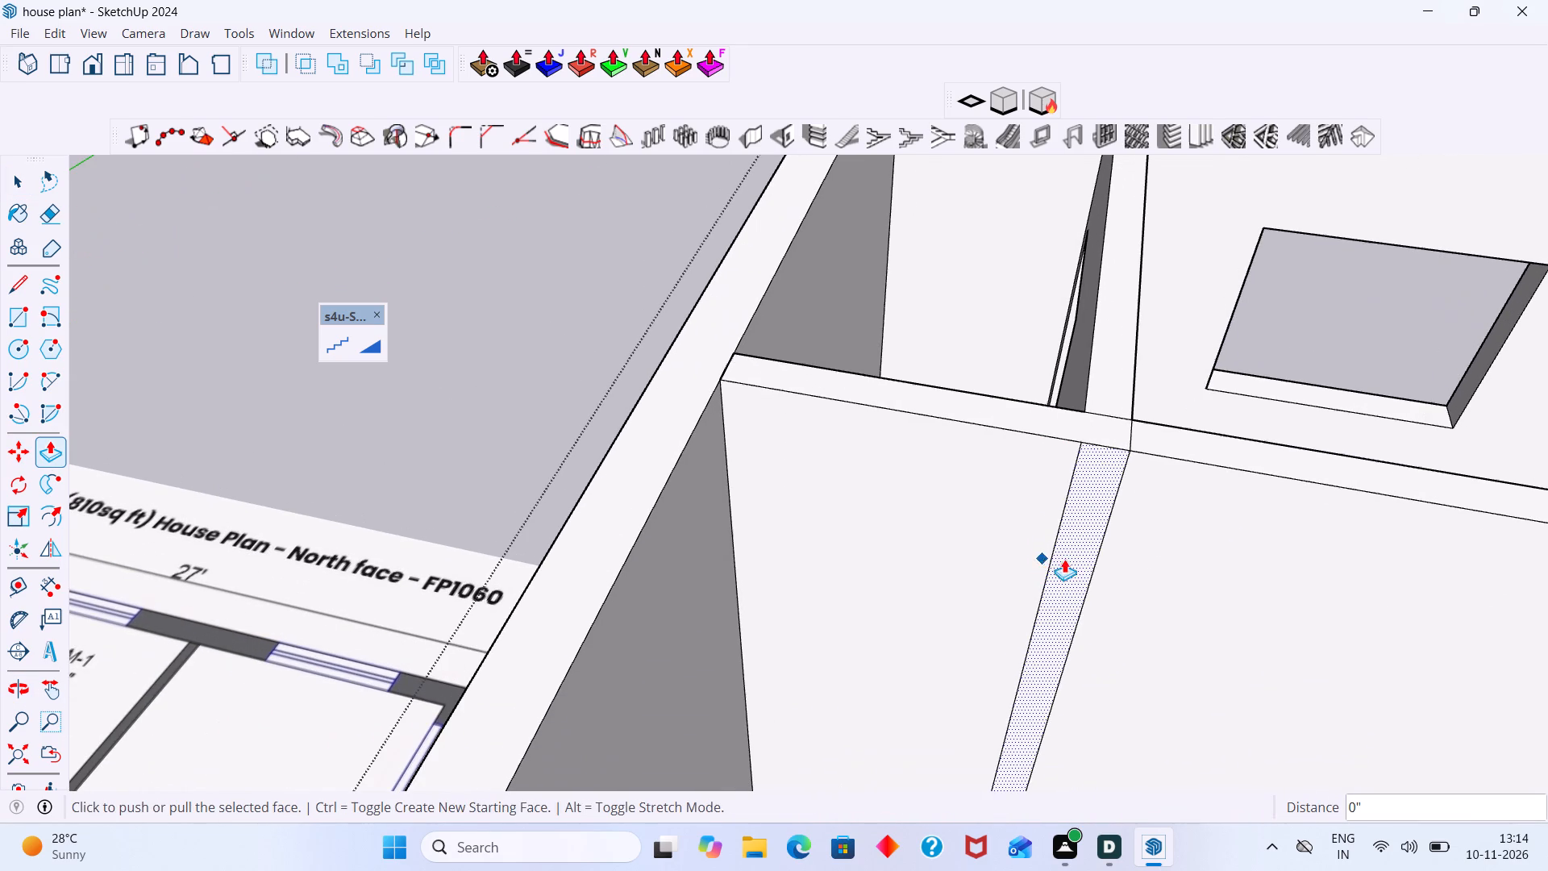
pyautogui.click(1073, 560)
pyautogui.scroll(-8, 1047, 626)
pyautogui.moveTo(1043, 638); pyautogui.dragTo(1017, 445, button='middle')
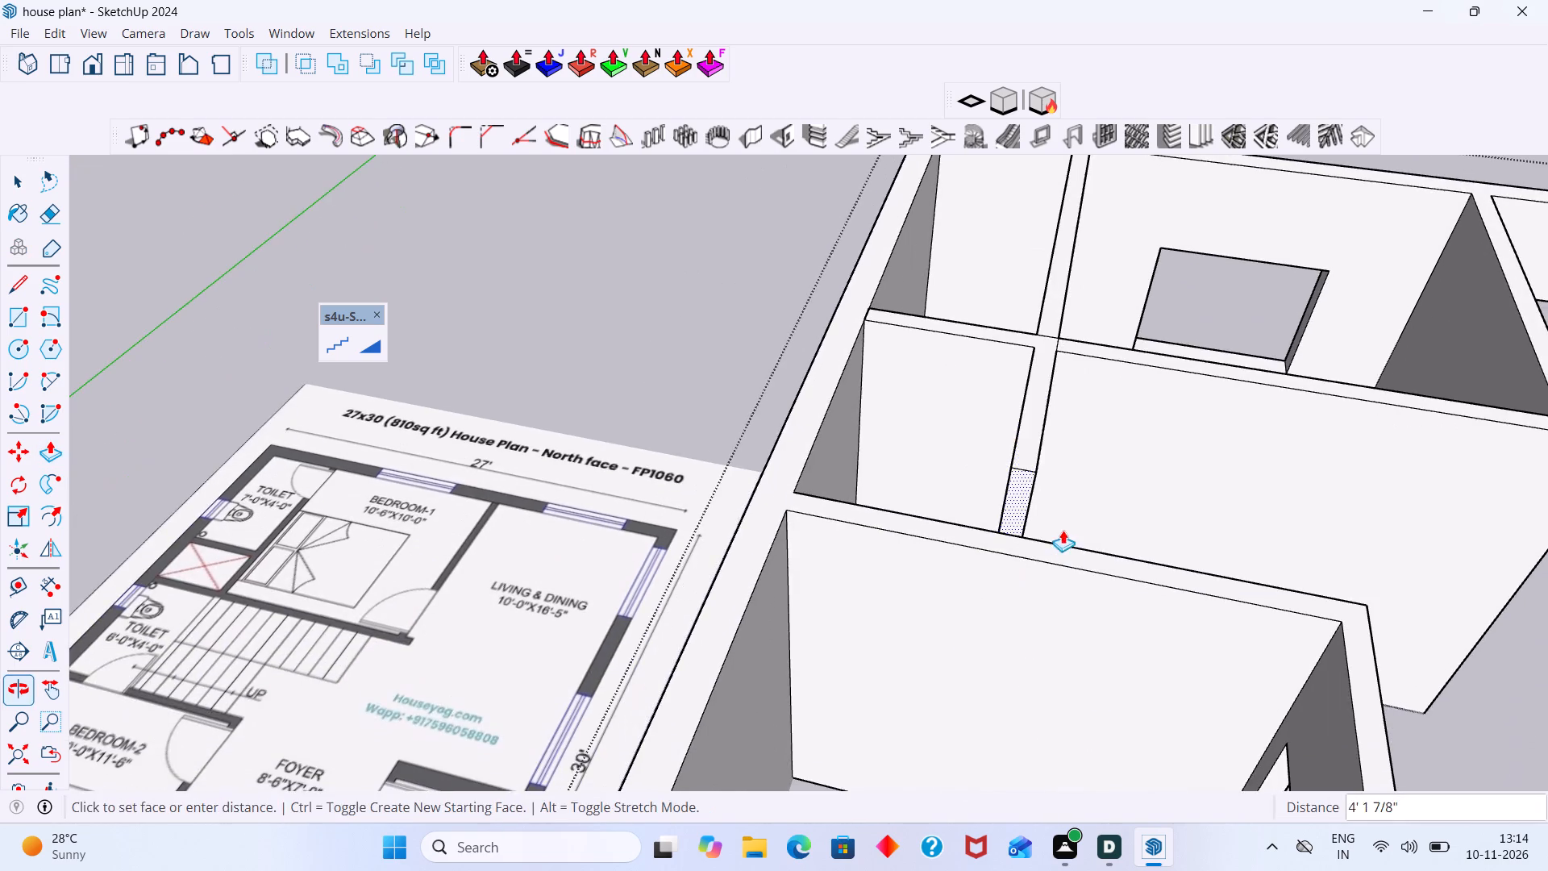
pyautogui.moveTo(1055, 527); pyautogui.dragTo(746, 581, button='middle')
pyautogui.scroll(-7, 639, 624)
pyautogui.moveTo(610, 623); pyautogui.dragTo(660, 530, button='middle')
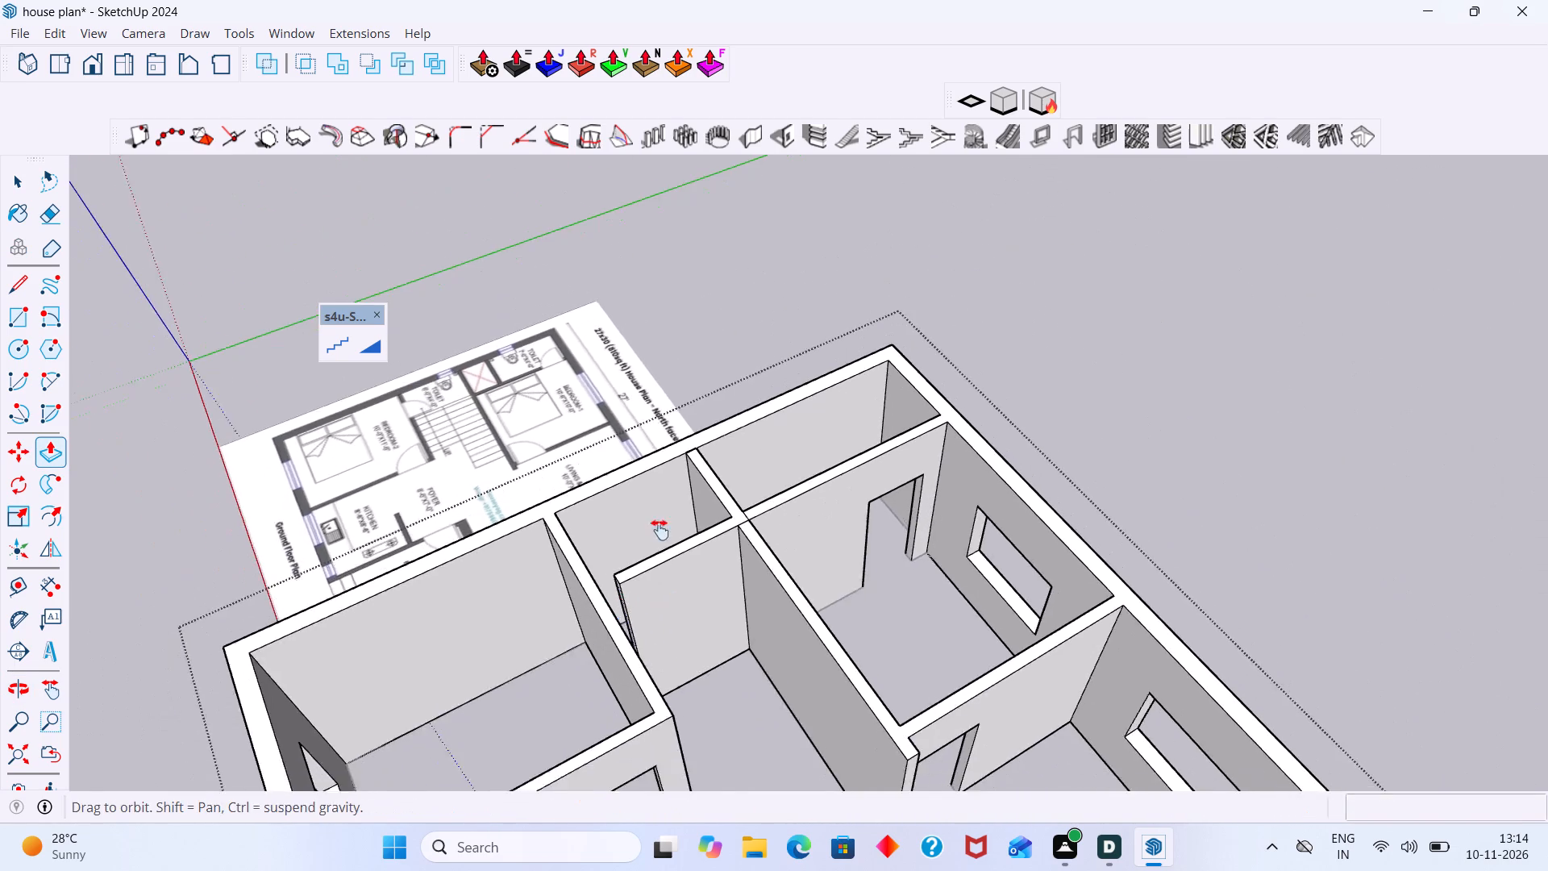
pyautogui.moveTo(660, 530); pyautogui.dragTo(747, 452, button='middle')
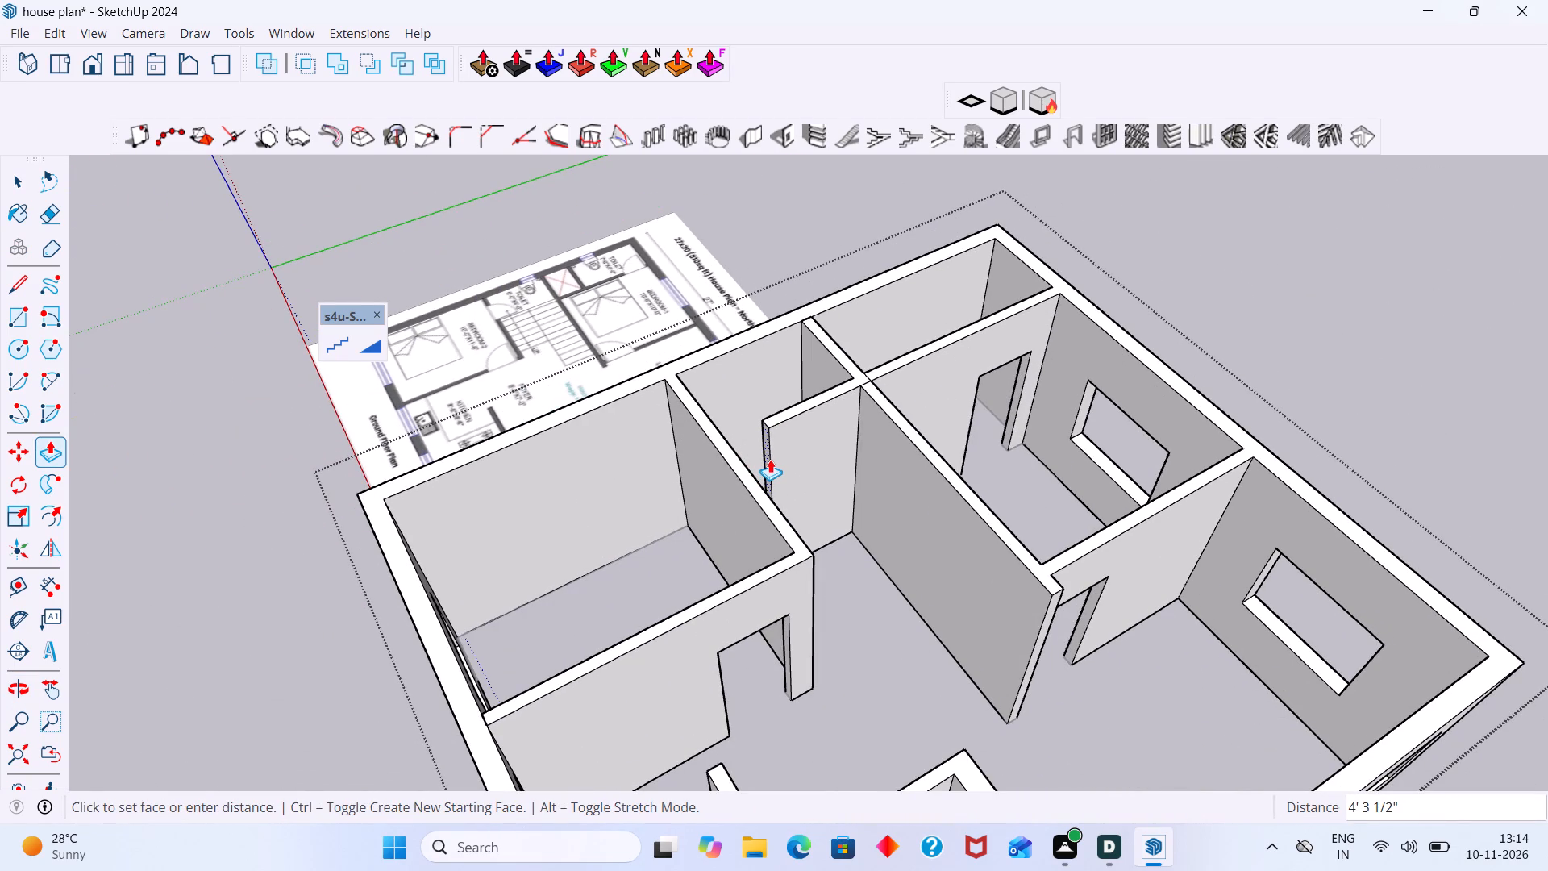
pyautogui.moveTo(830, 461); pyautogui.dragTo(800, 555, button='middle')
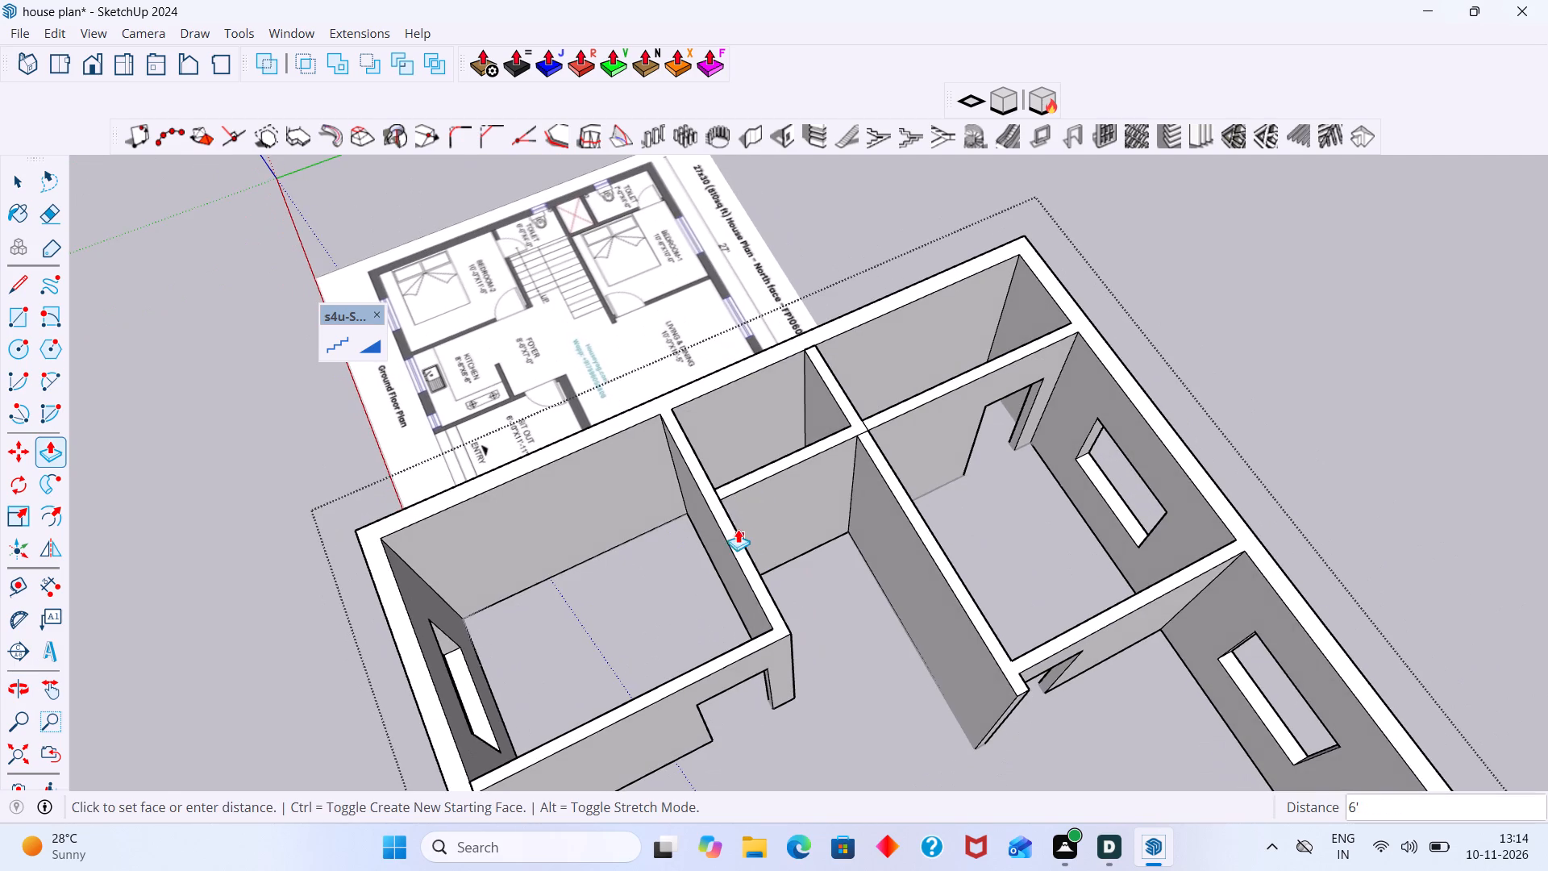
pyautogui.scroll(8, 726, 500)
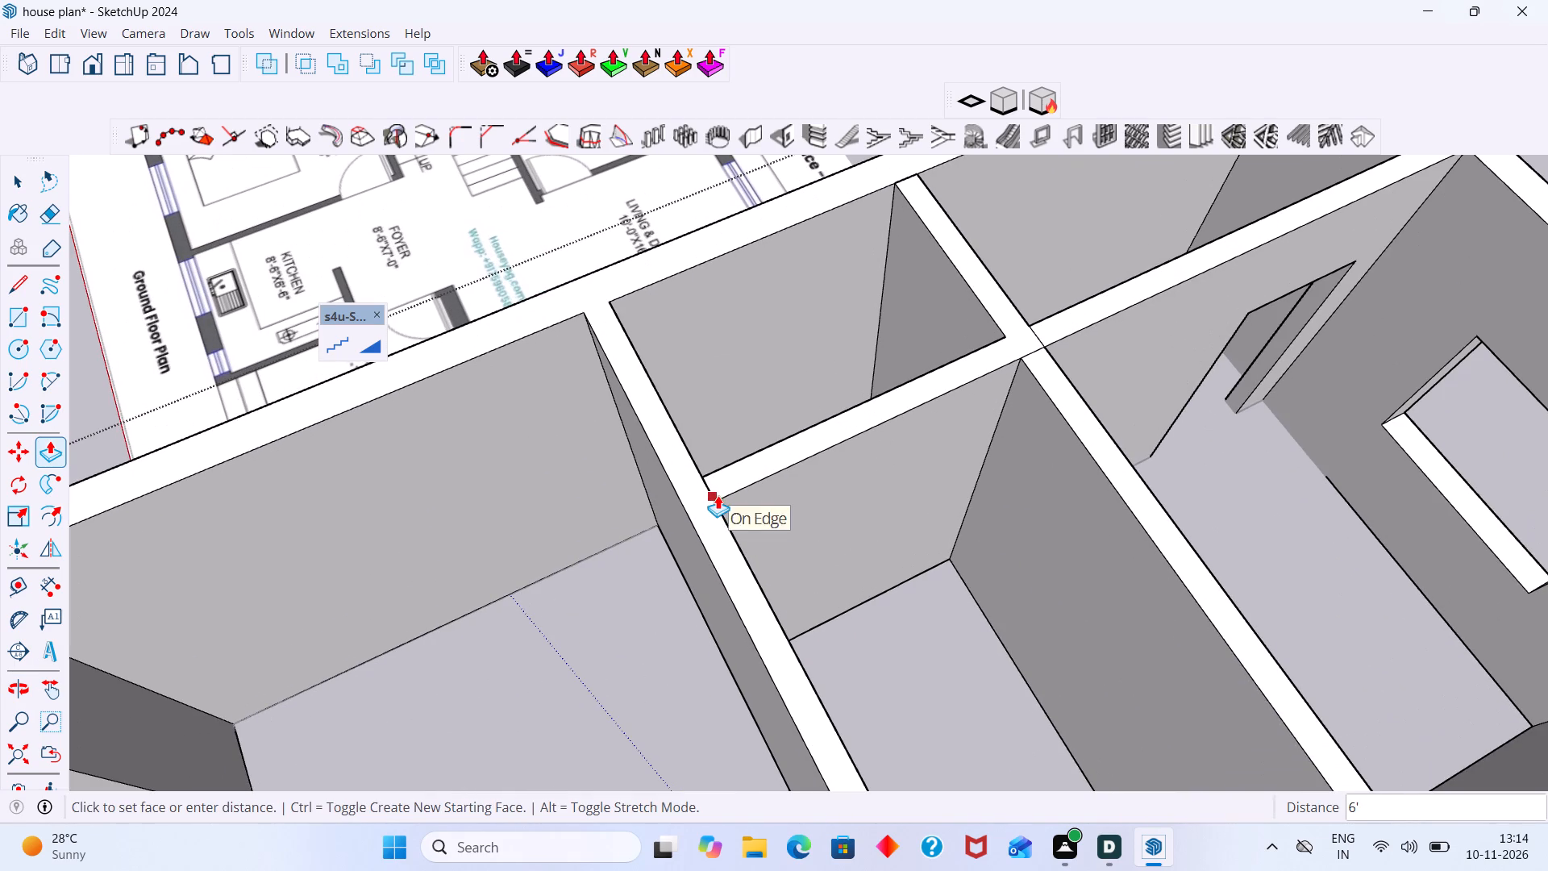
pyautogui.click(614, 303)
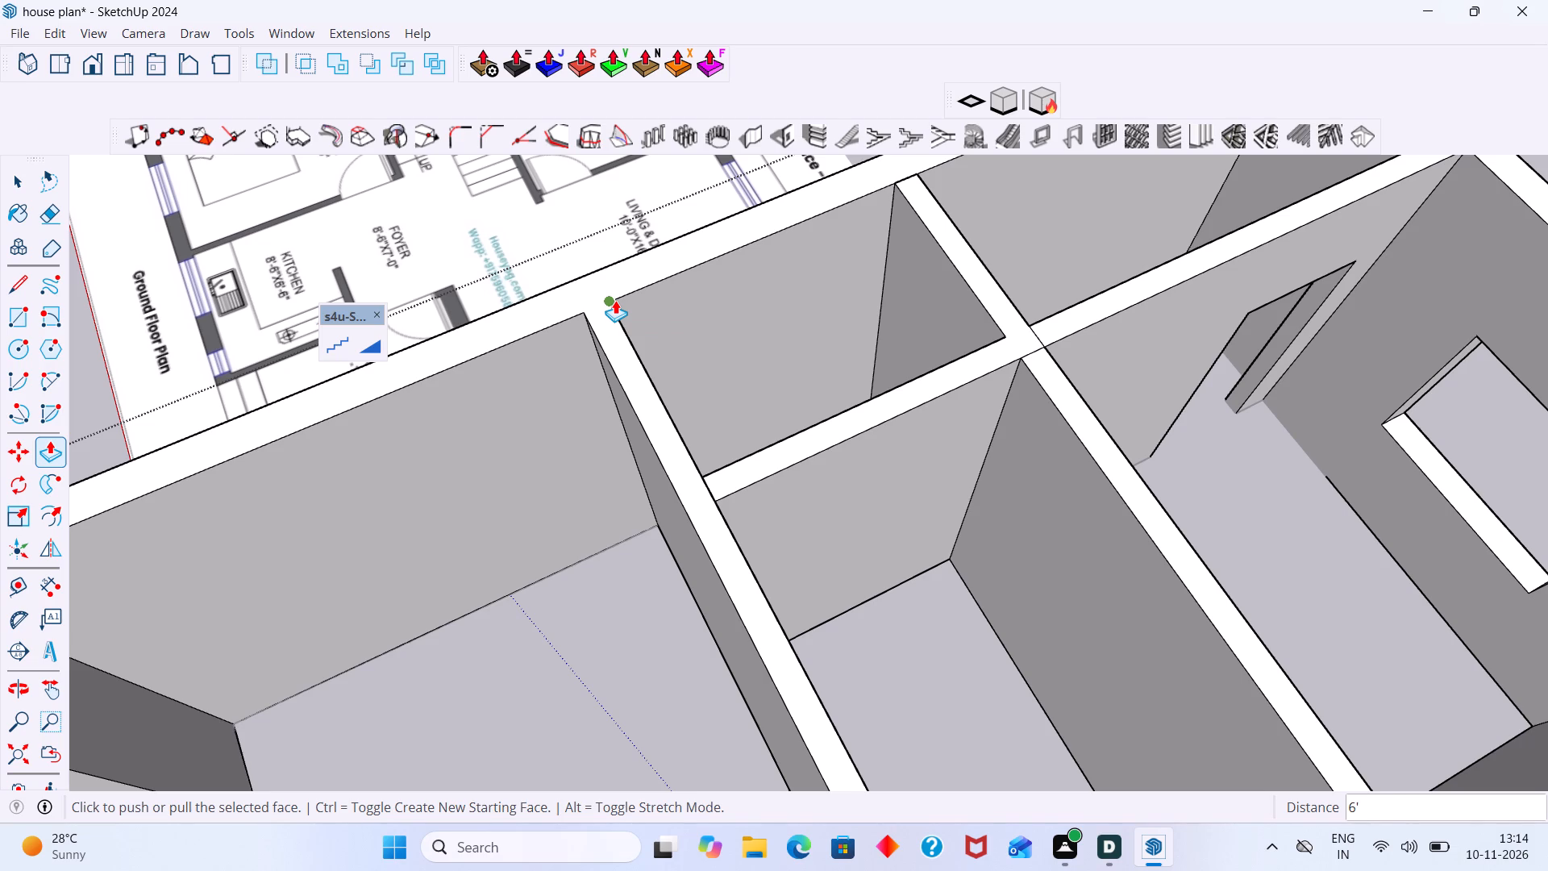
pyautogui.press('space')
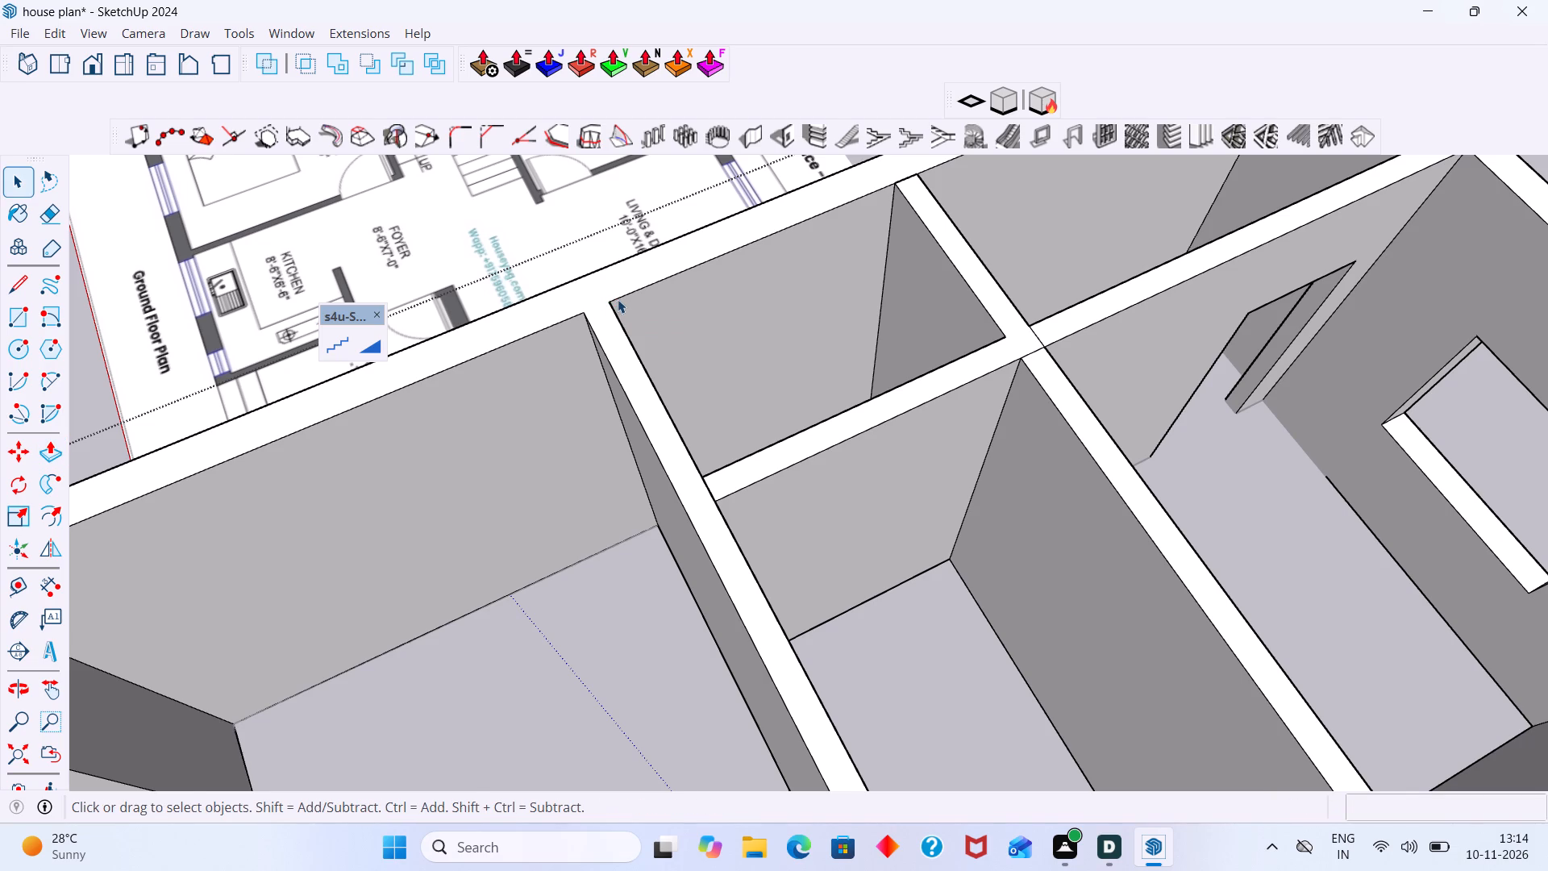
# Close the floating s4u toolbar.
pyautogui.scroll(-6, 532, 398)
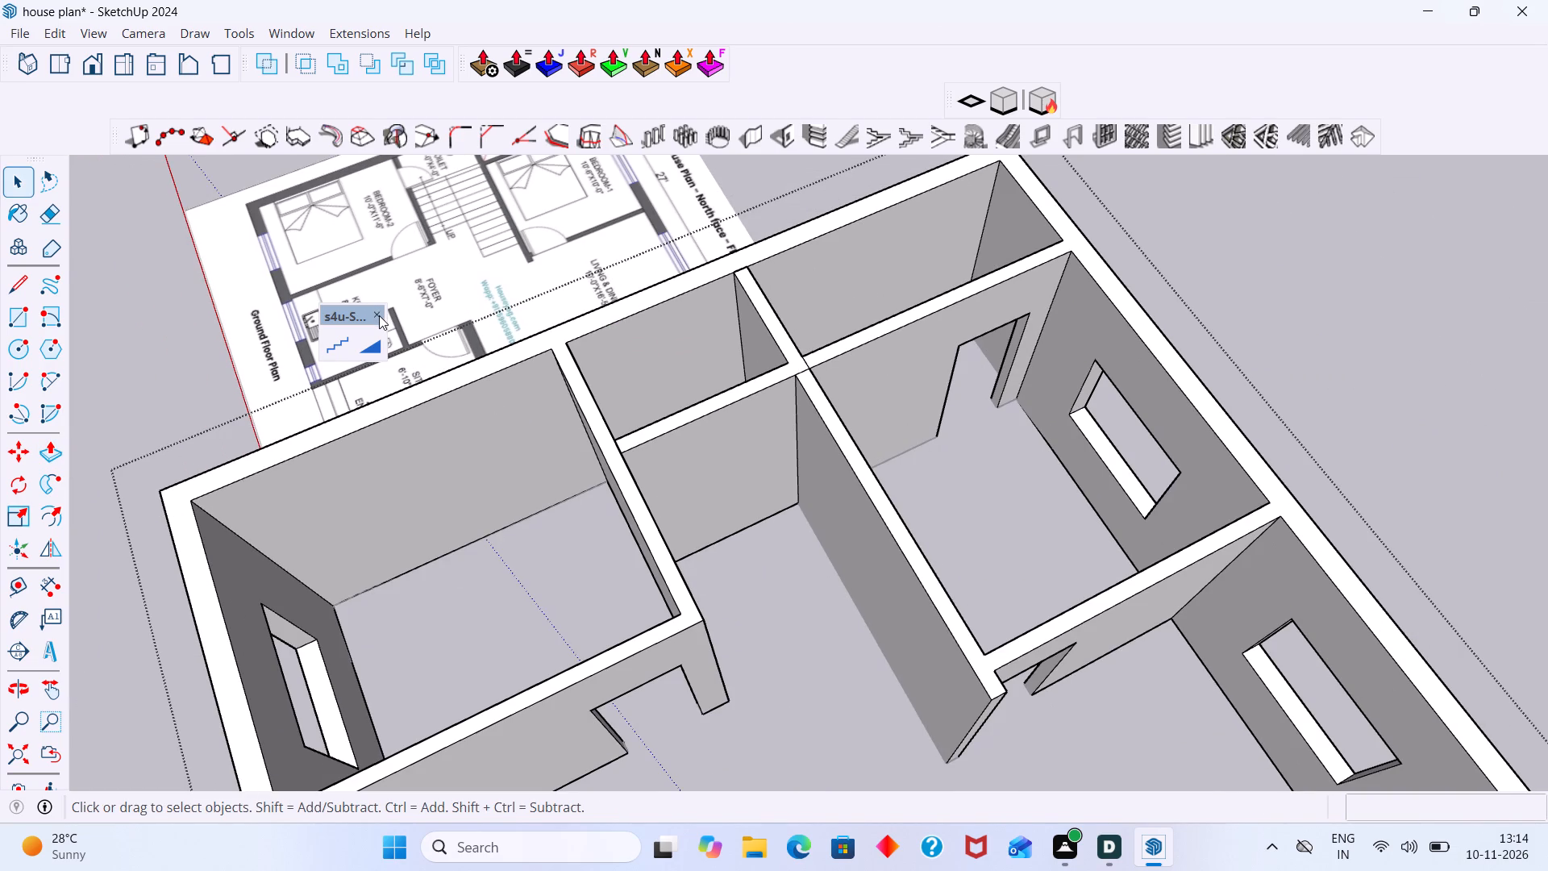
pyautogui.click(379, 315)
# Push/Pull the narrow floor strip between the upper toilet and the shaft up 10' to the top of the walls.
pyautogui.scroll(5, 677, 394)
pyautogui.scroll(-6, 713, 396)
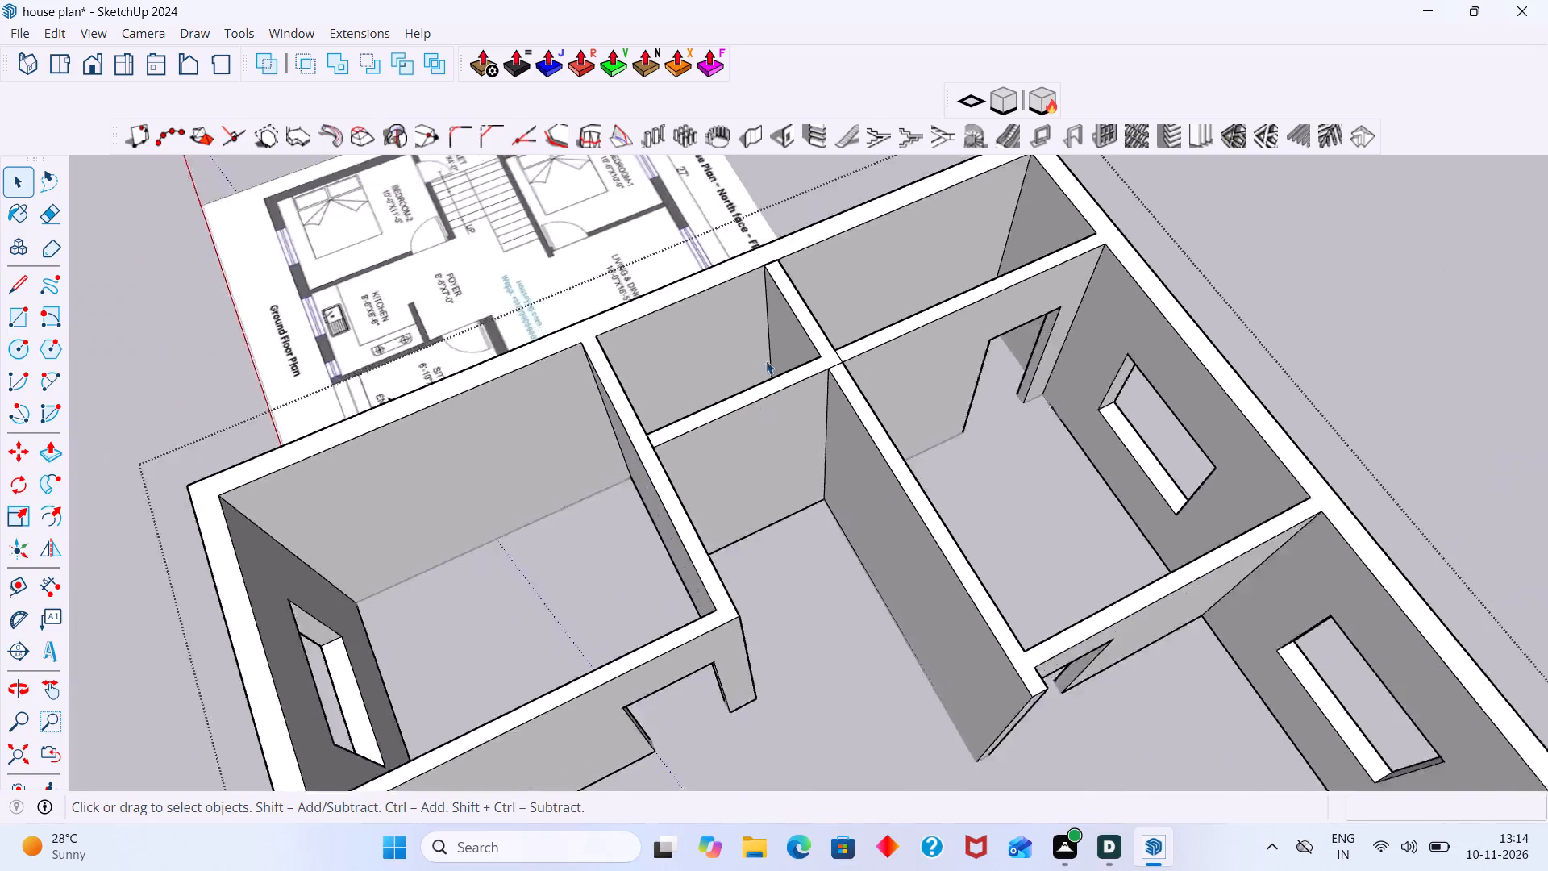
pyautogui.scroll(-4, 766, 360)
pyautogui.moveTo(921, 327); pyautogui.dragTo(1330, 491, button='middle')
pyautogui.scroll(4, 859, 390)
pyautogui.moveTo(744, 411); pyautogui.dragTo(1312, 386, button='middle')
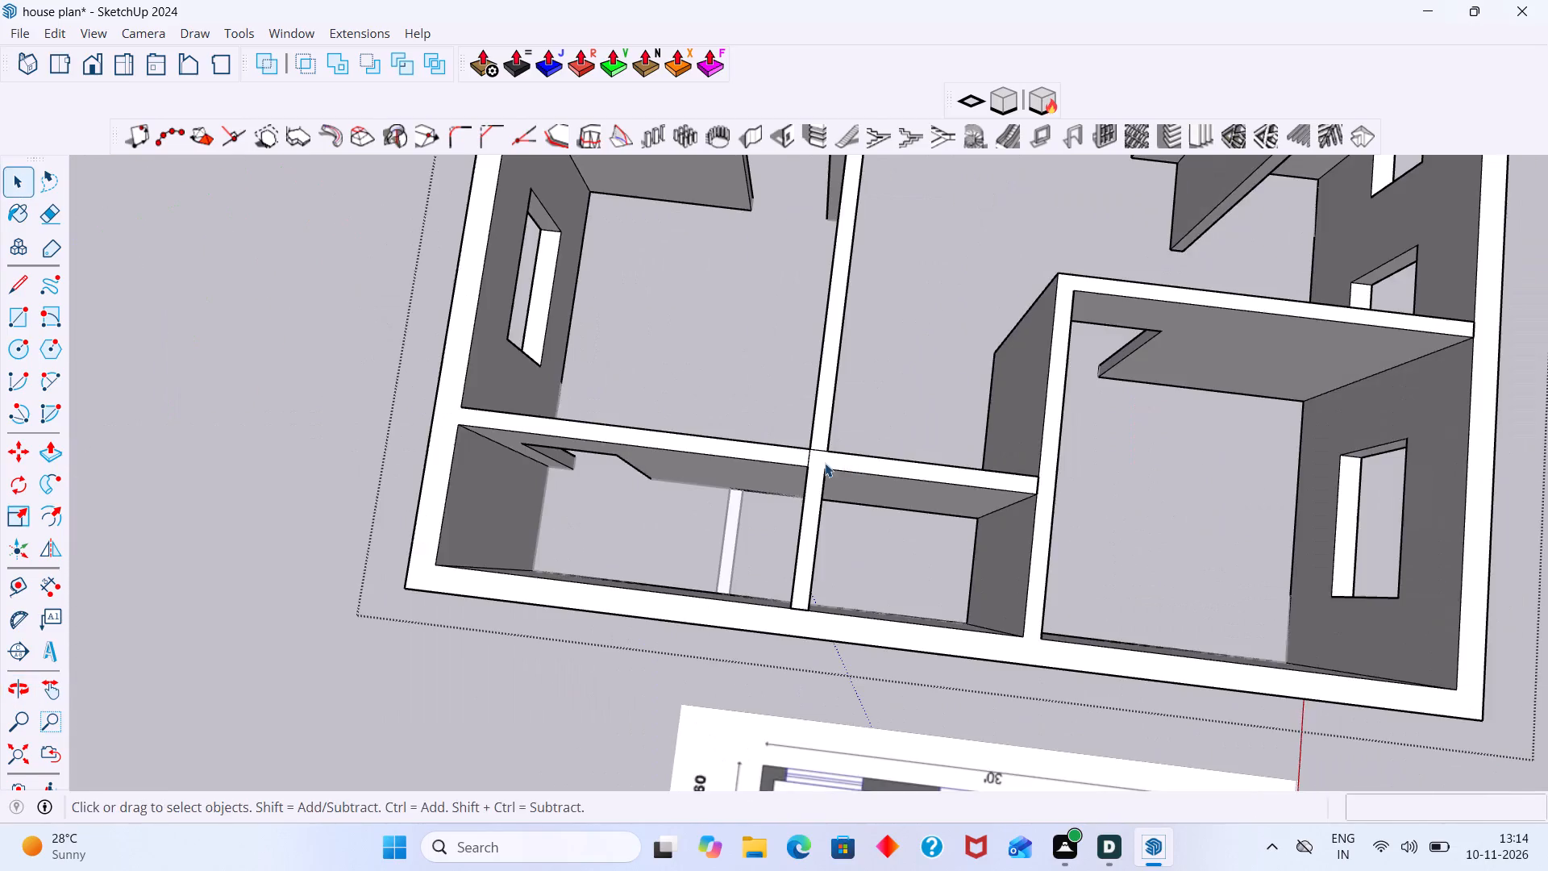
pyautogui.moveTo(820, 465); pyautogui.dragTo(847, 382, button='middle')
pyautogui.scroll(9, 736, 430)
pyautogui.click(747, 589)
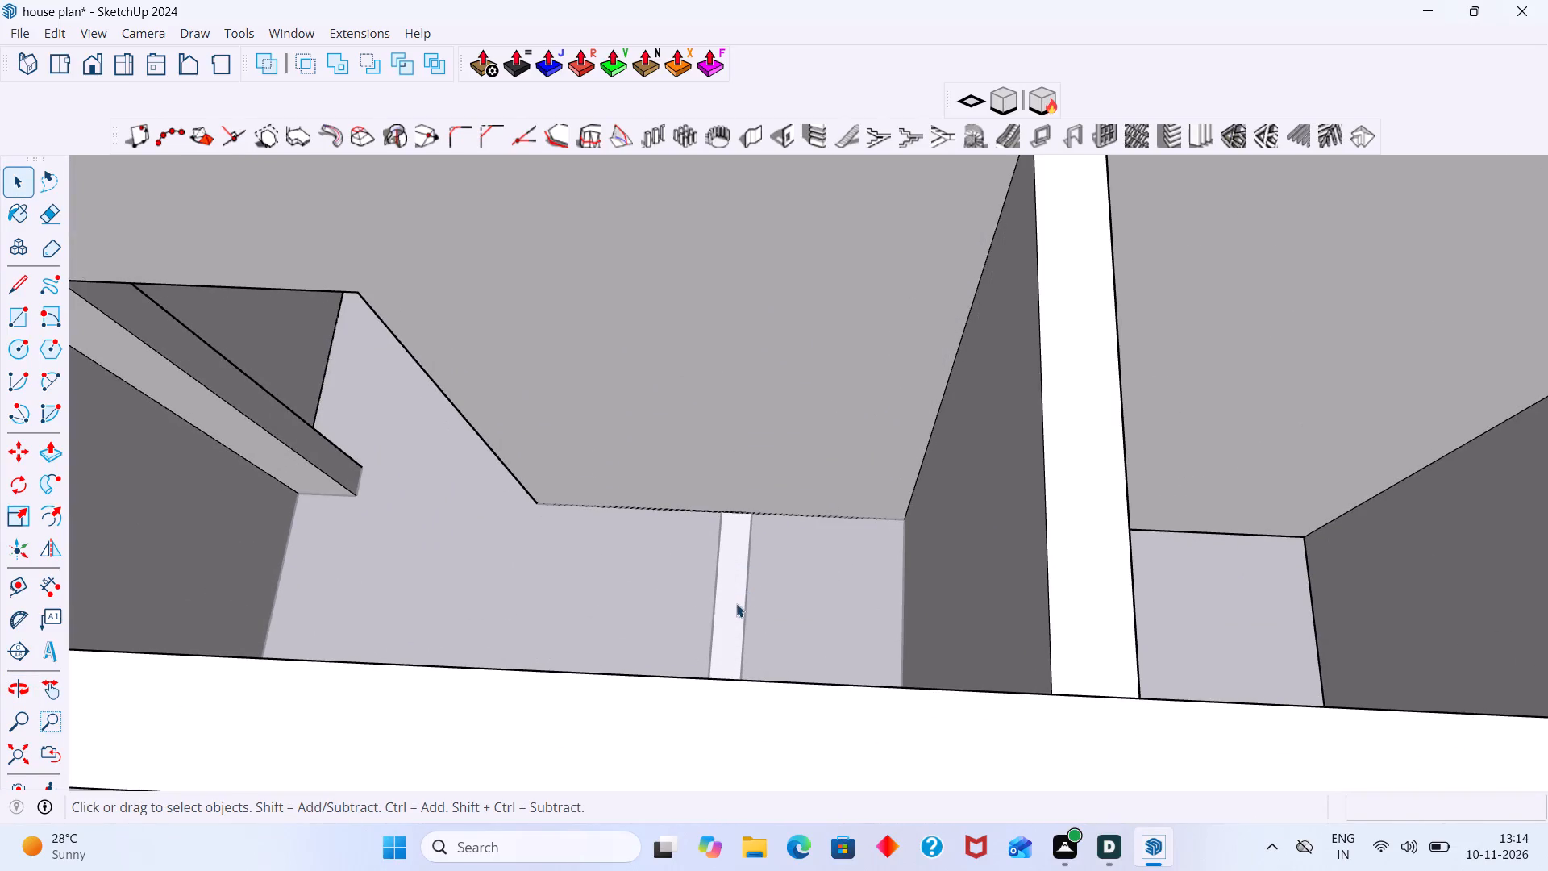
pyautogui.scroll(-10, 710, 556)
pyautogui.click(618, 741)
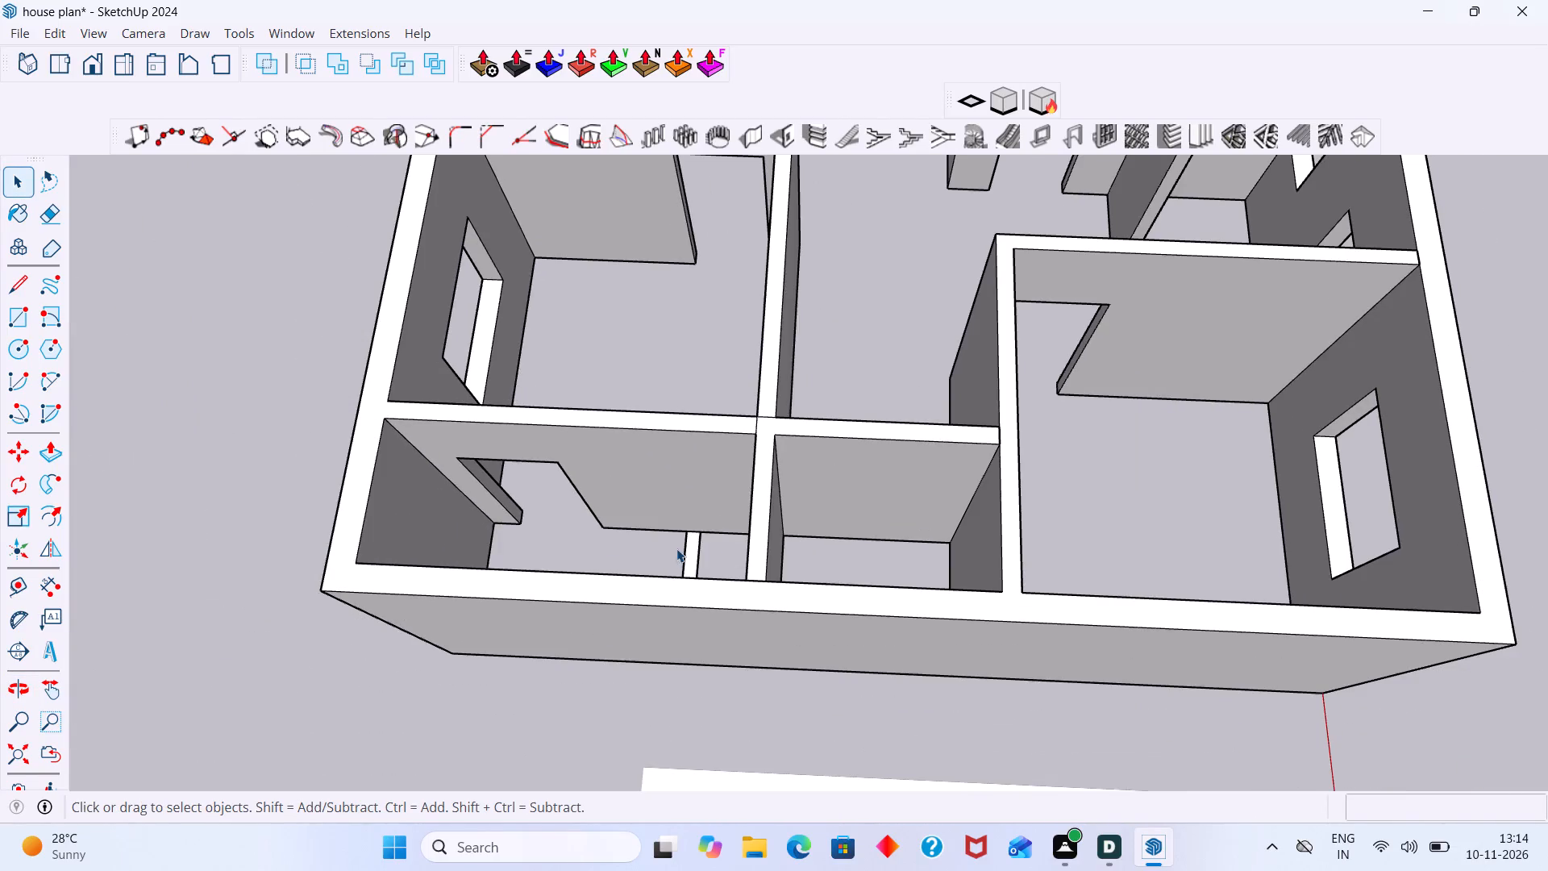
pyautogui.moveTo(693, 526); pyautogui.dragTo(735, 646, button='middle')
pyautogui.scroll(6, 735, 648)
pyautogui.doubleClick(701, 608)
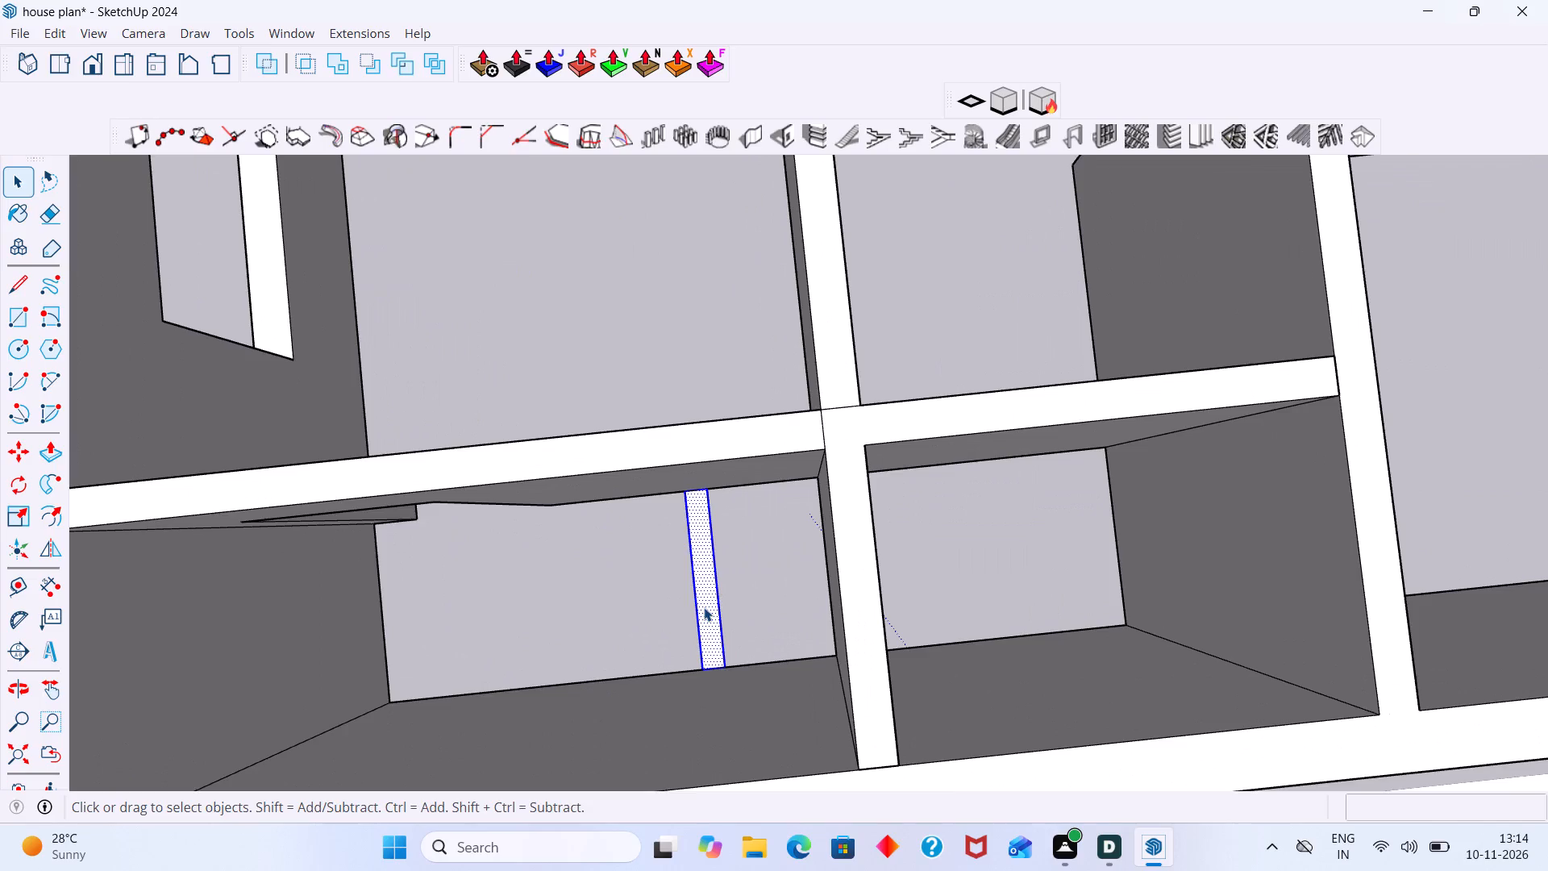
pyautogui.press('p')
pyautogui.click(705, 606)
pyautogui.scroll(-2, 664, 535)
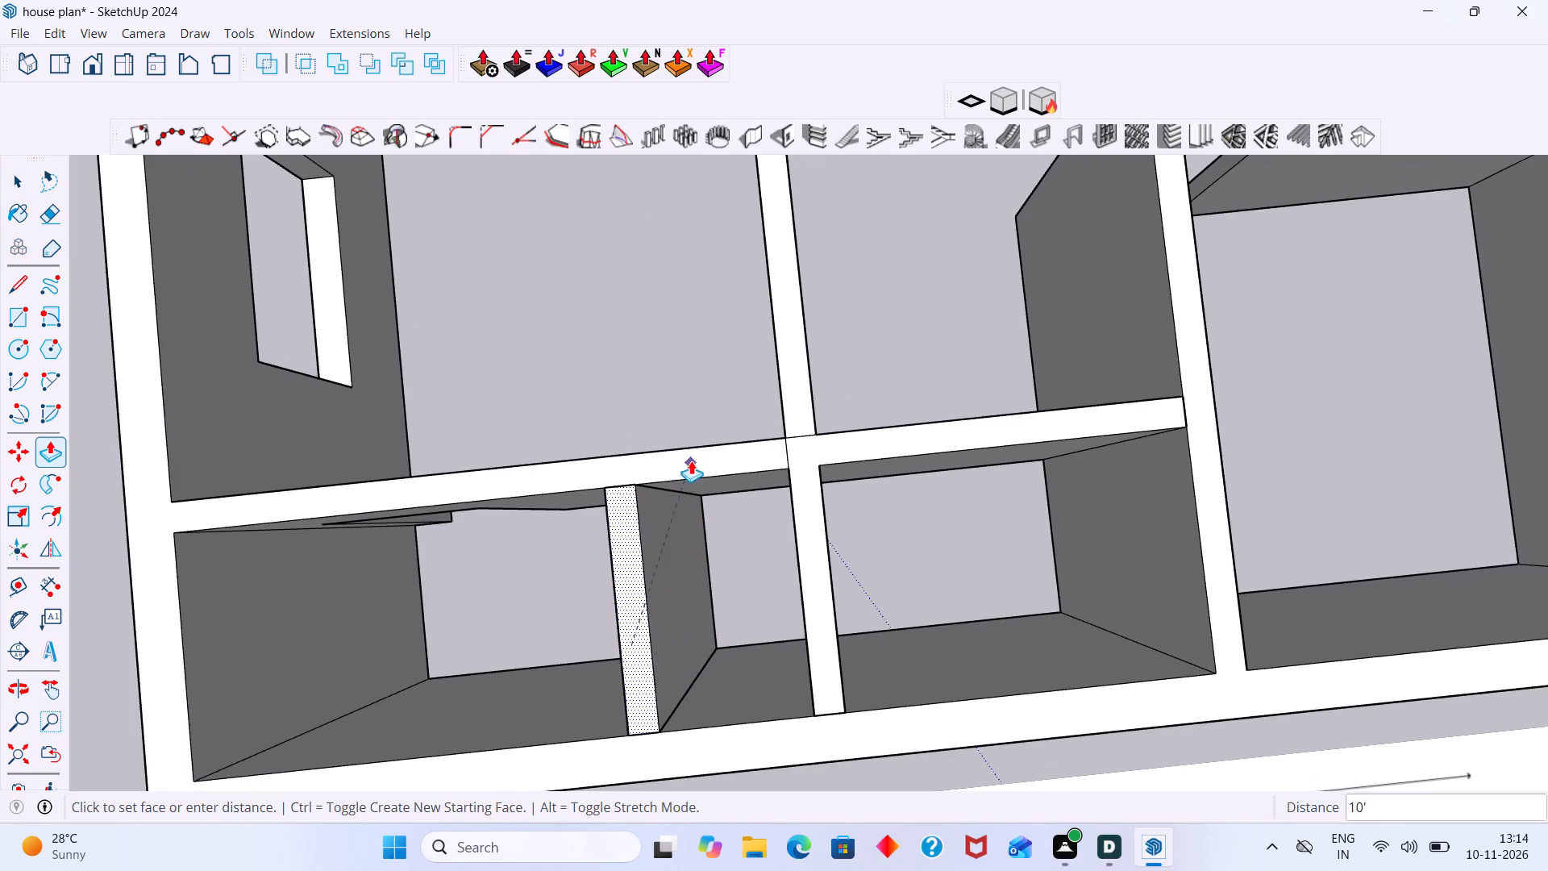
pyautogui.click(795, 464)
pyautogui.scroll(-2, 687, 525)
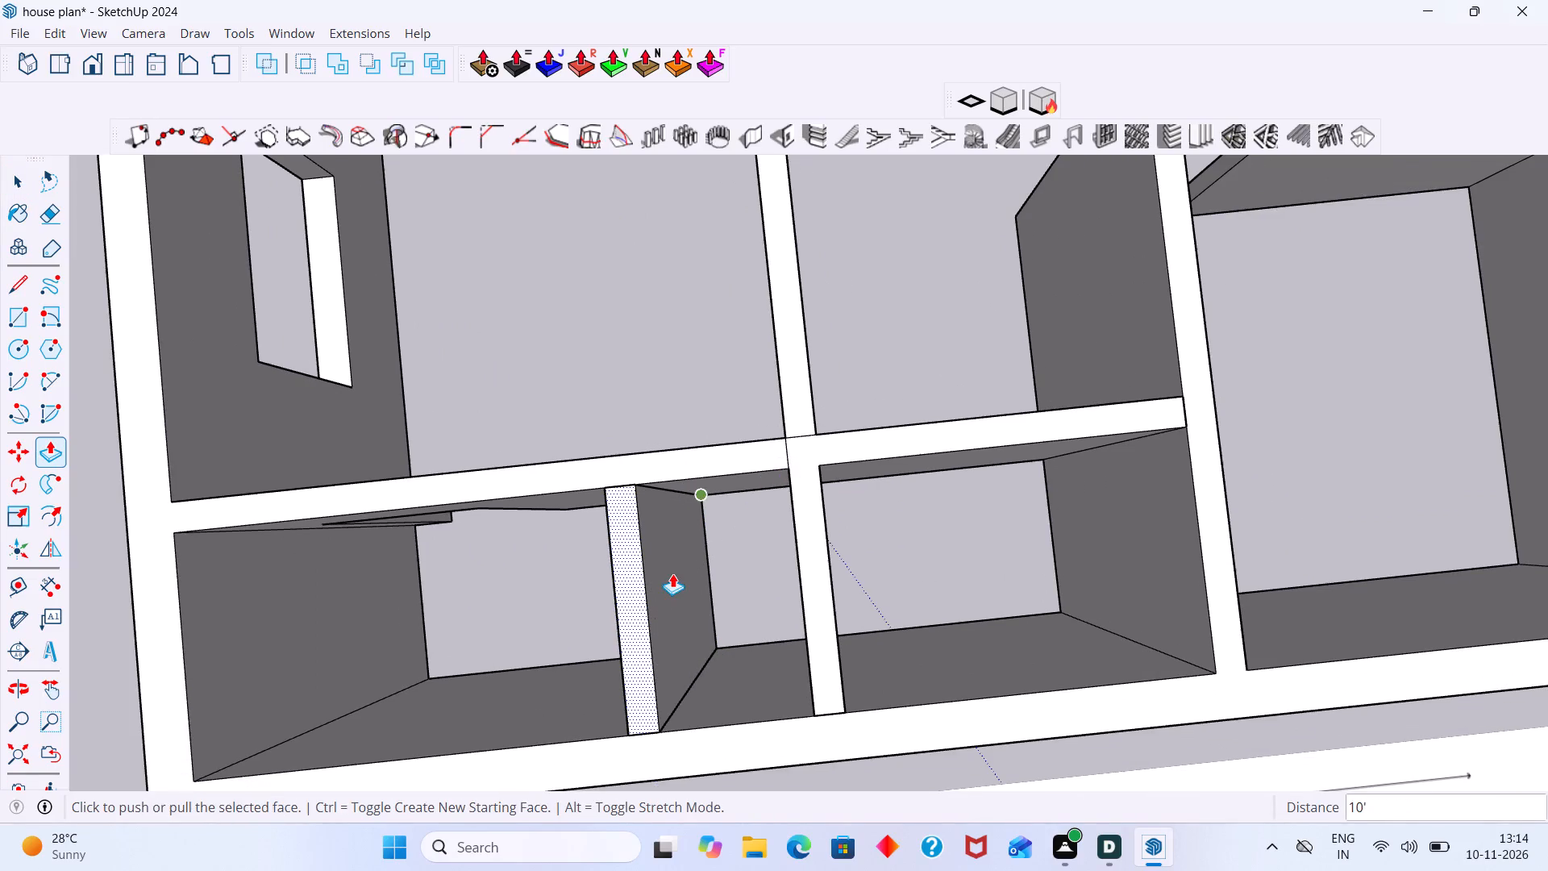
pyautogui.scroll(-3, 672, 573)
pyautogui.moveTo(645, 602); pyautogui.dragTo(613, 410, button='middle')
pyautogui.scroll(9, 640, 390)
pyautogui.scroll(-2, 656, 369)
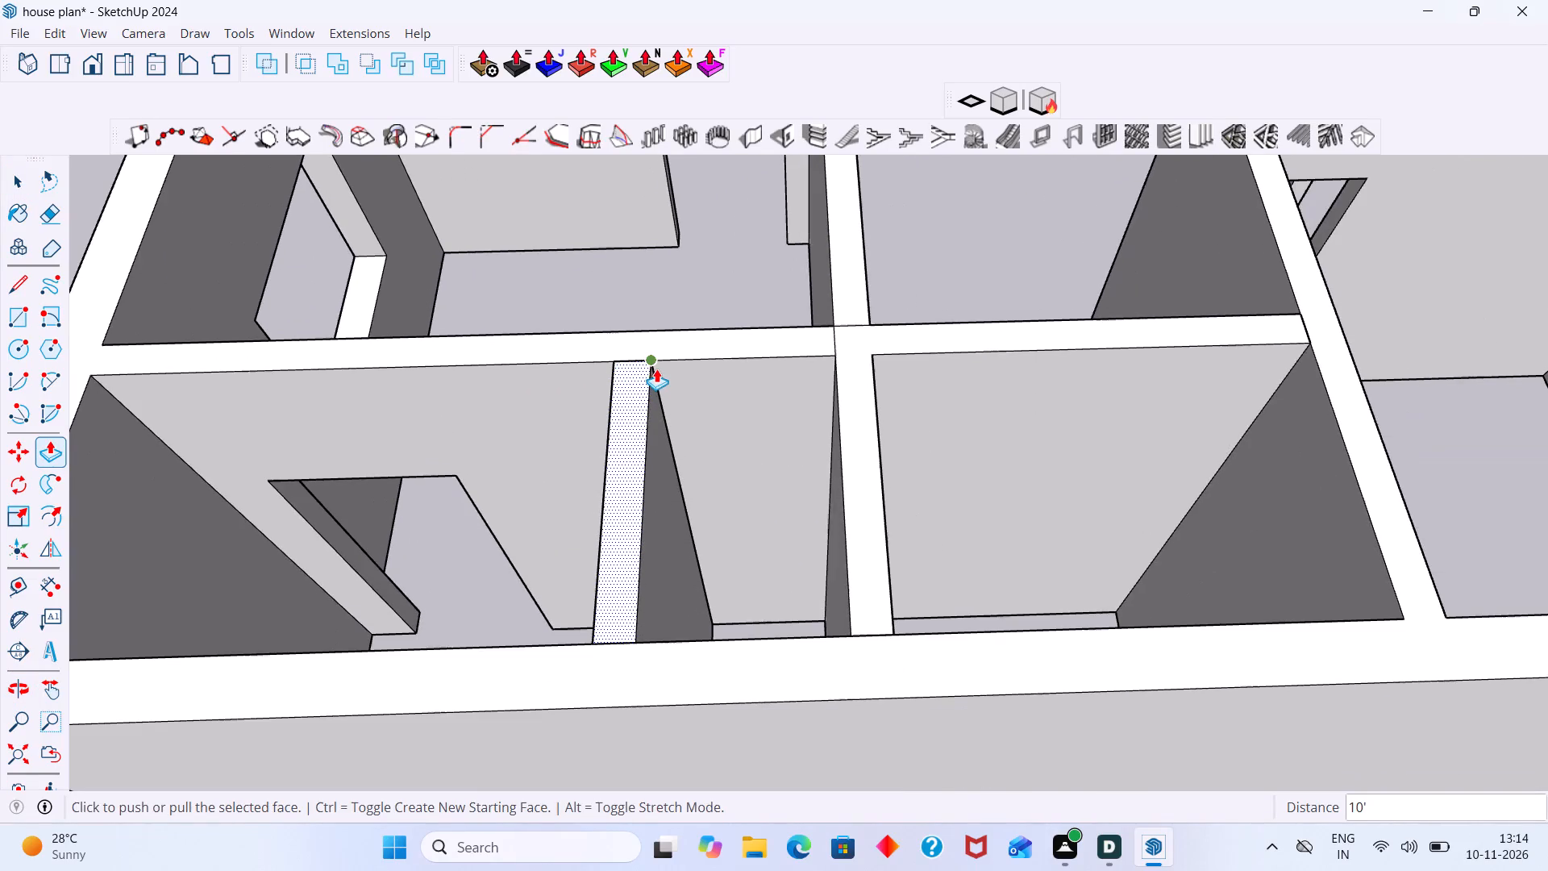
pyautogui.press('space')
# Examine the toilet, shaft and stair partitions in the house model beside the ground floor plan.
pyautogui.scroll(-13, 691, 438)
pyautogui.moveTo(681, 463); pyautogui.dragTo(433, 427, button='middle')
pyautogui.scroll(2, 745, 354)
pyautogui.scroll(-2, 839, 321)
pyautogui.moveTo(815, 336); pyautogui.dragTo(506, 368, button='middle')
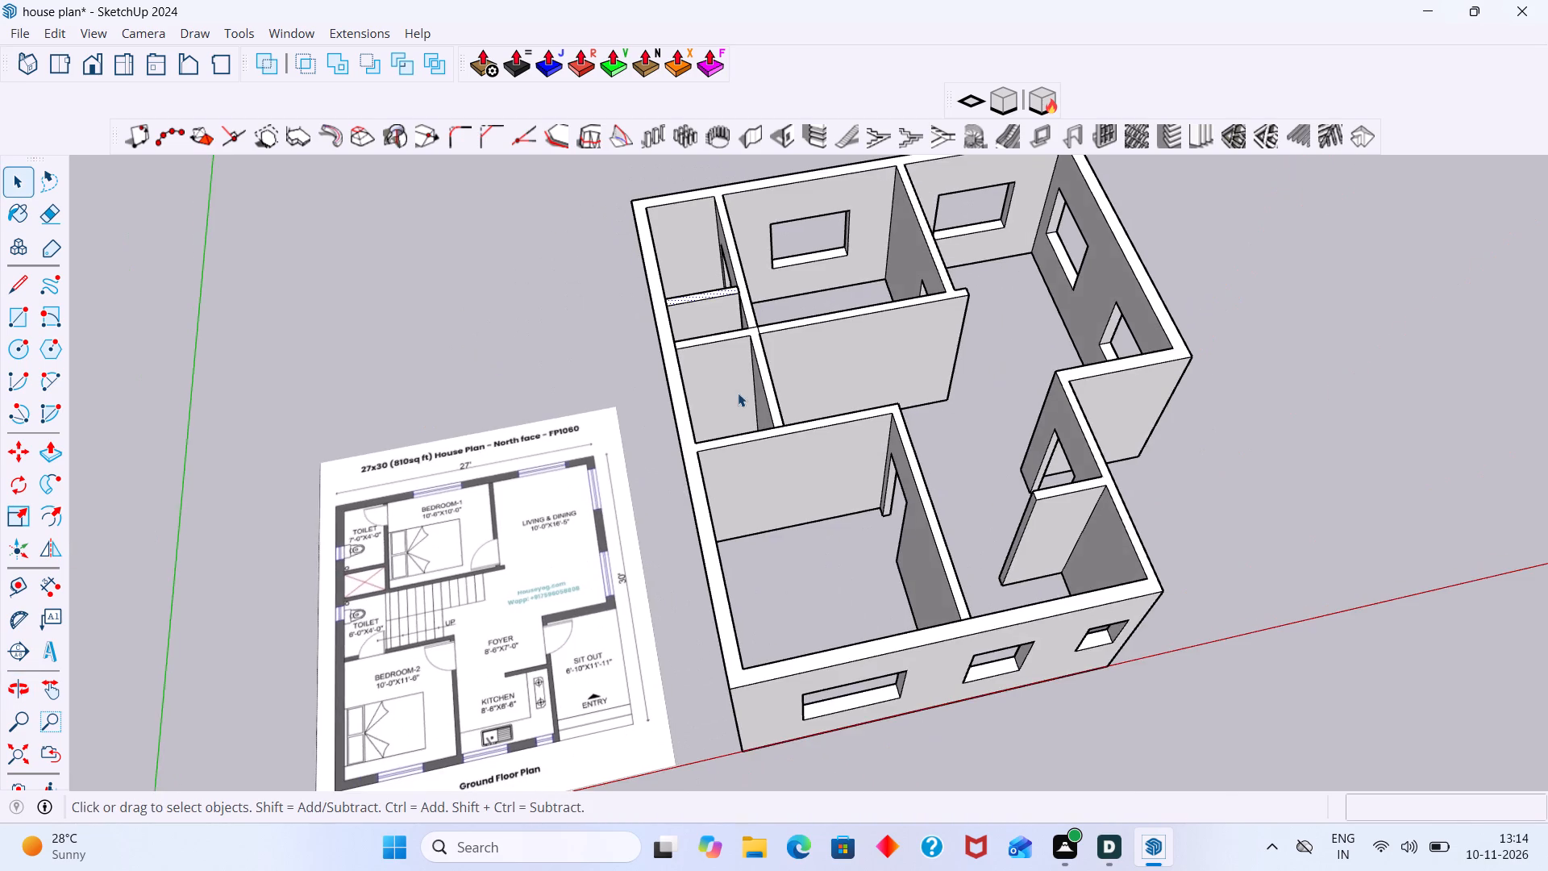
pyautogui.scroll(8, 737, 334)
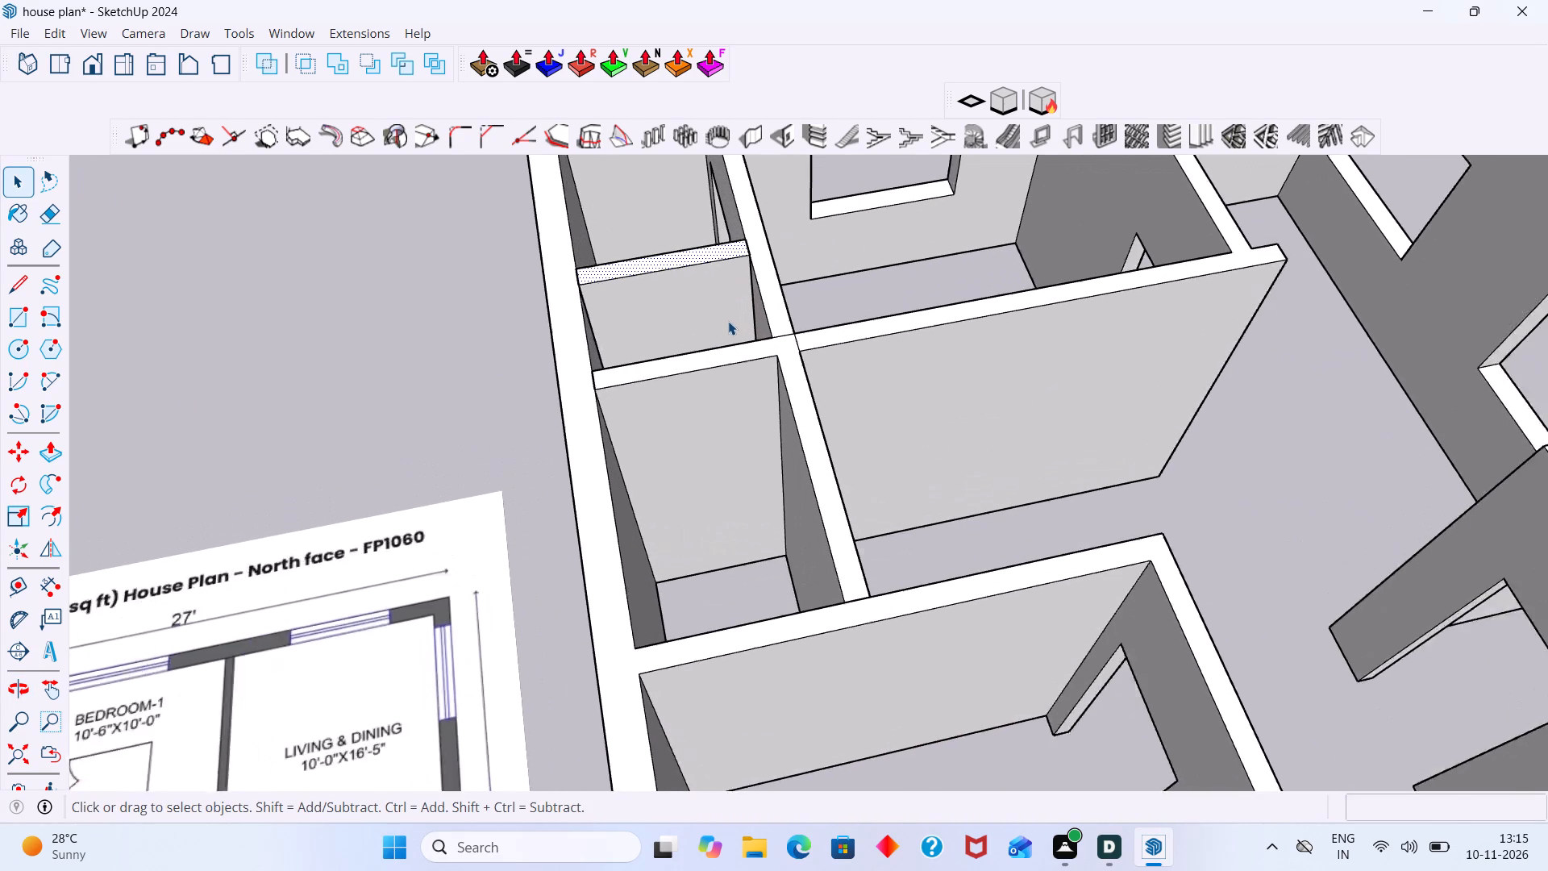
# Open the house wall group for editing and erase the seam edges on the wall tops where the lower toilet, shaft and bedroom 1 walls cross.
pyautogui.scroll(1, 728, 321)
pyautogui.scroll(3, 807, 340)
pyautogui.click(807, 344)
pyautogui.doubleClick(807, 346)
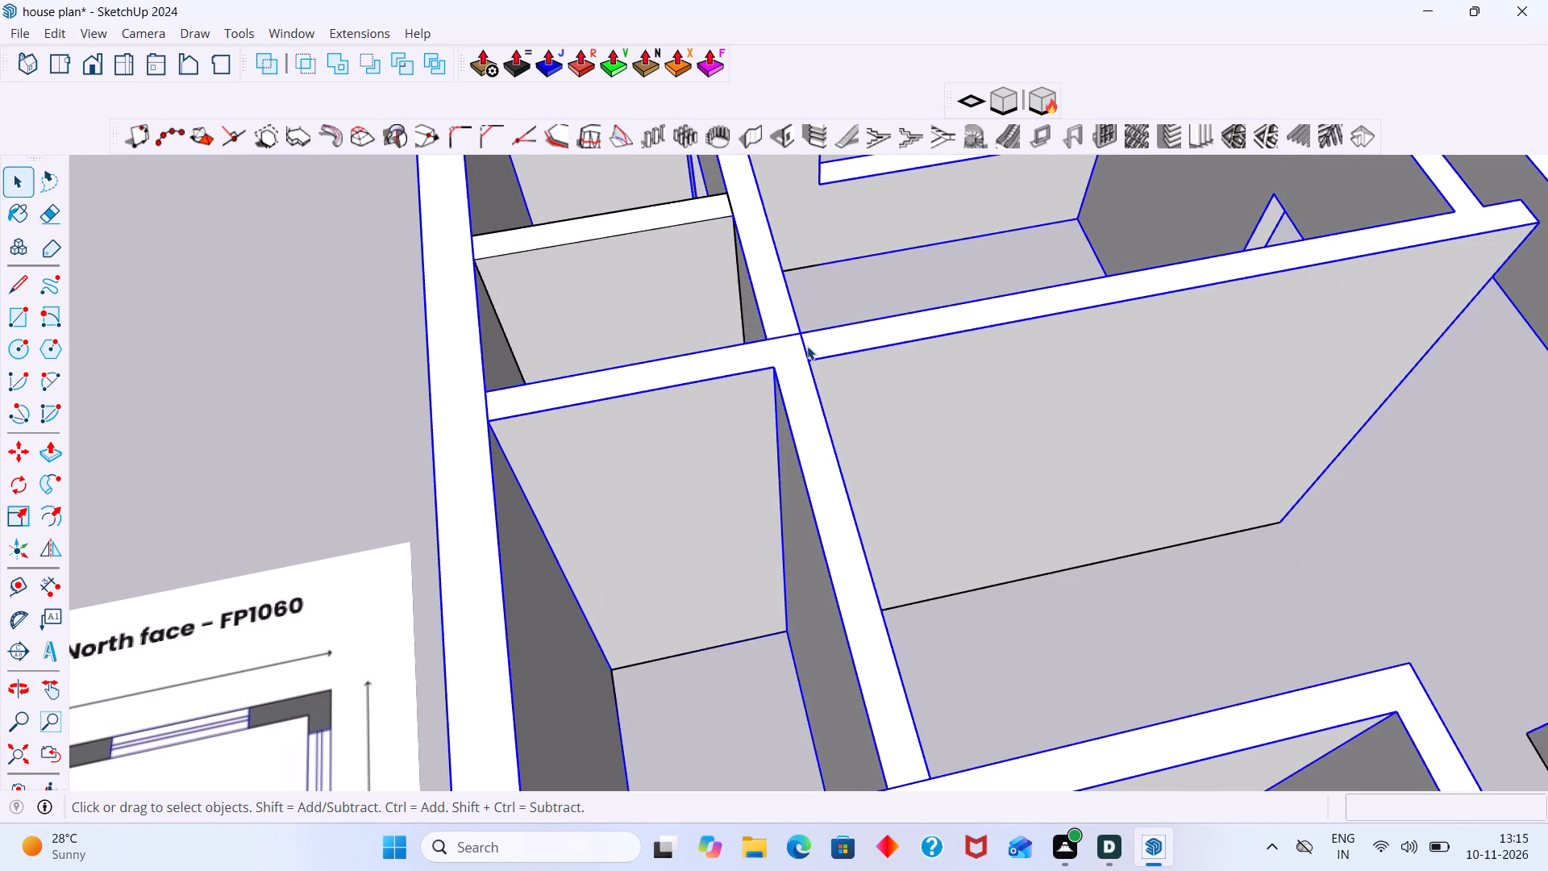
pyautogui.click(803, 352)
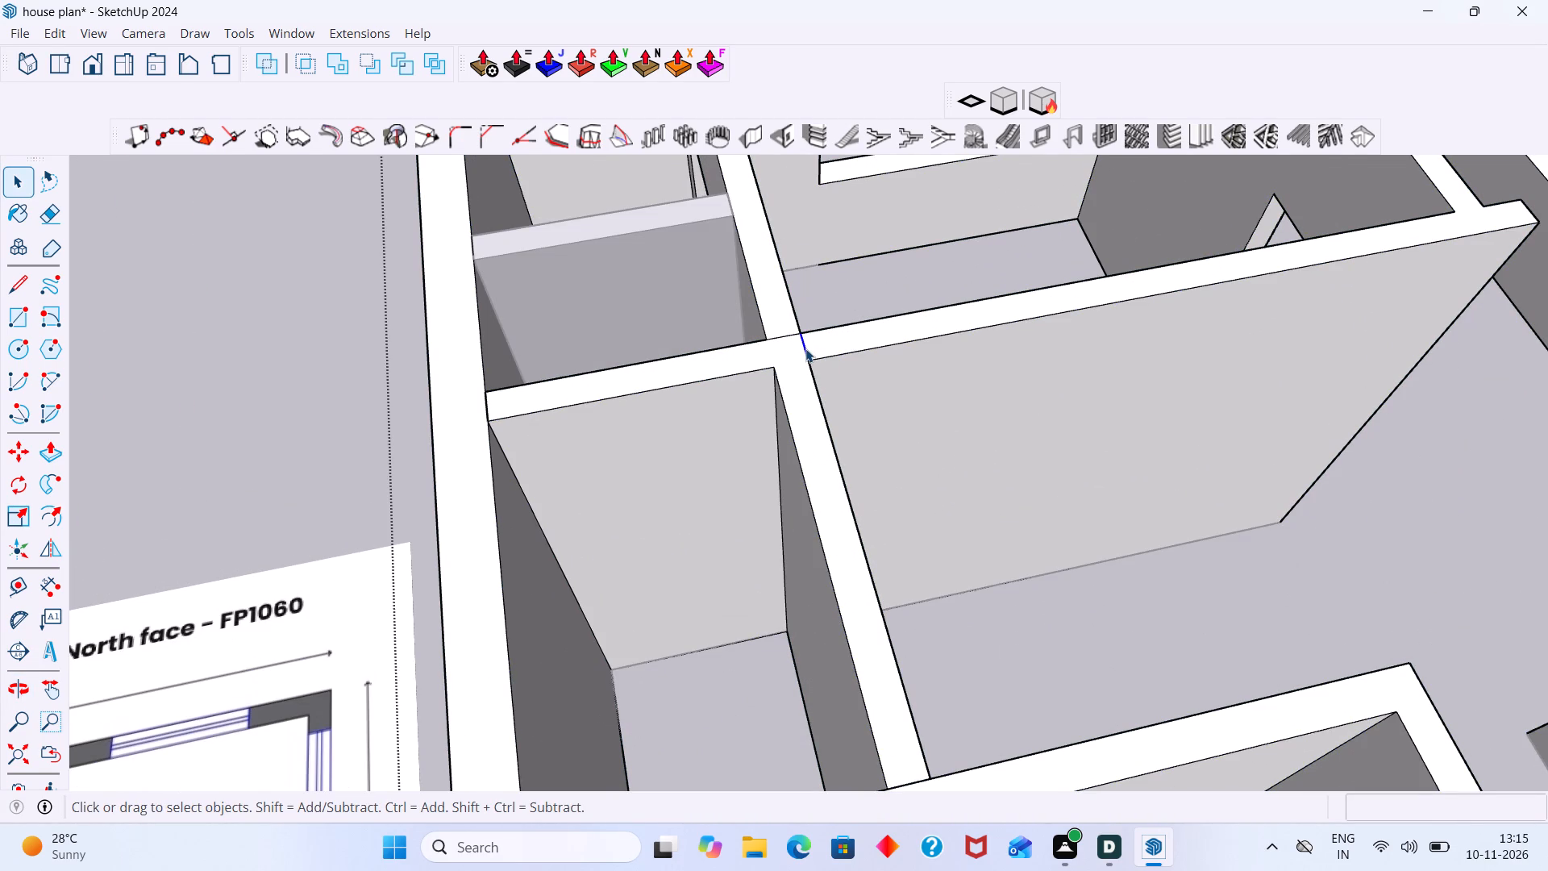
pyautogui.press('e')
pyautogui.scroll(6, 830, 356)
pyautogui.moveTo(806, 339); pyautogui.dragTo(772, 339)
pyautogui.moveTo(763, 301); pyautogui.dragTo(759, 326)
pyautogui.scroll(-13, 759, 337)
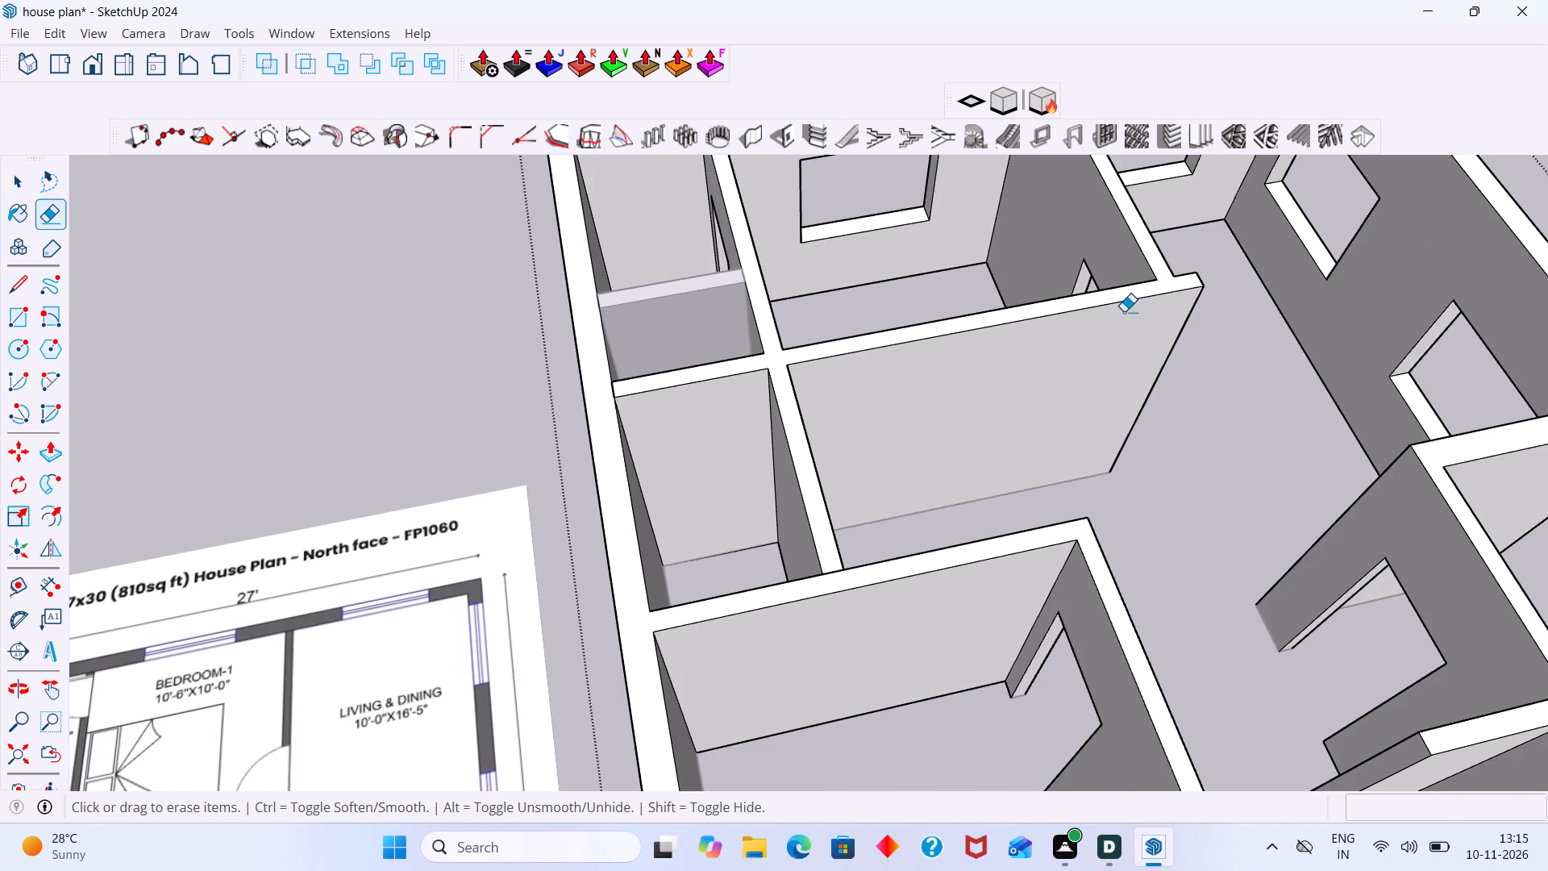
# Erase the seam edge on the wall top where the lower toilet's stair-side partition meets the bedroom 2 wall.
pyautogui.scroll(-3, 1125, 310)
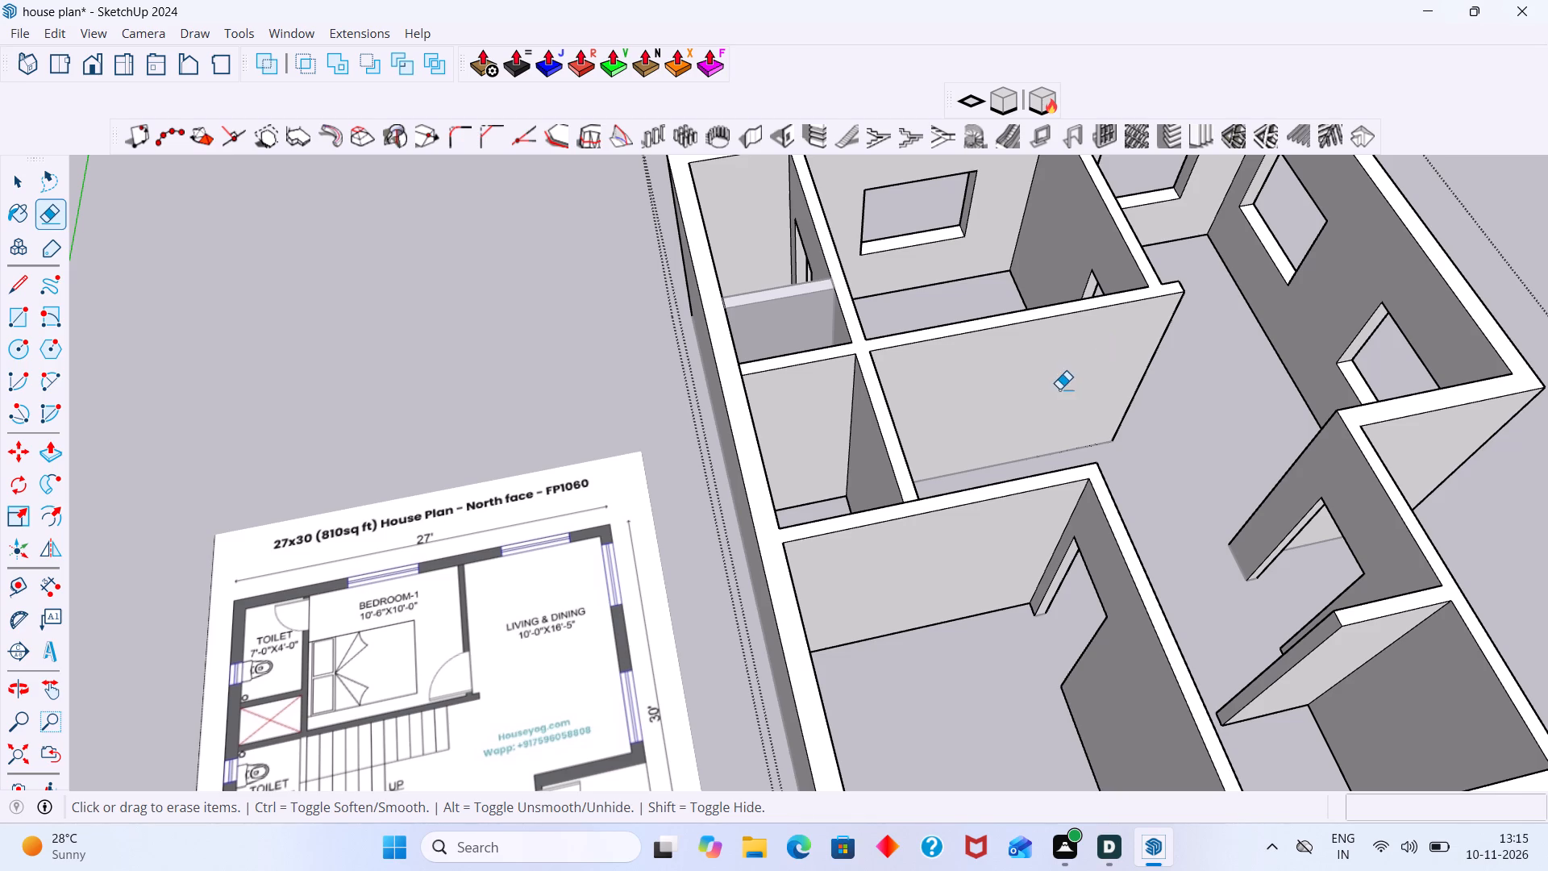
pyautogui.scroll(-6, 1059, 389)
pyautogui.moveTo(1022, 444); pyautogui.dragTo(1063, 532, button='middle')
pyautogui.scroll(15, 1001, 471)
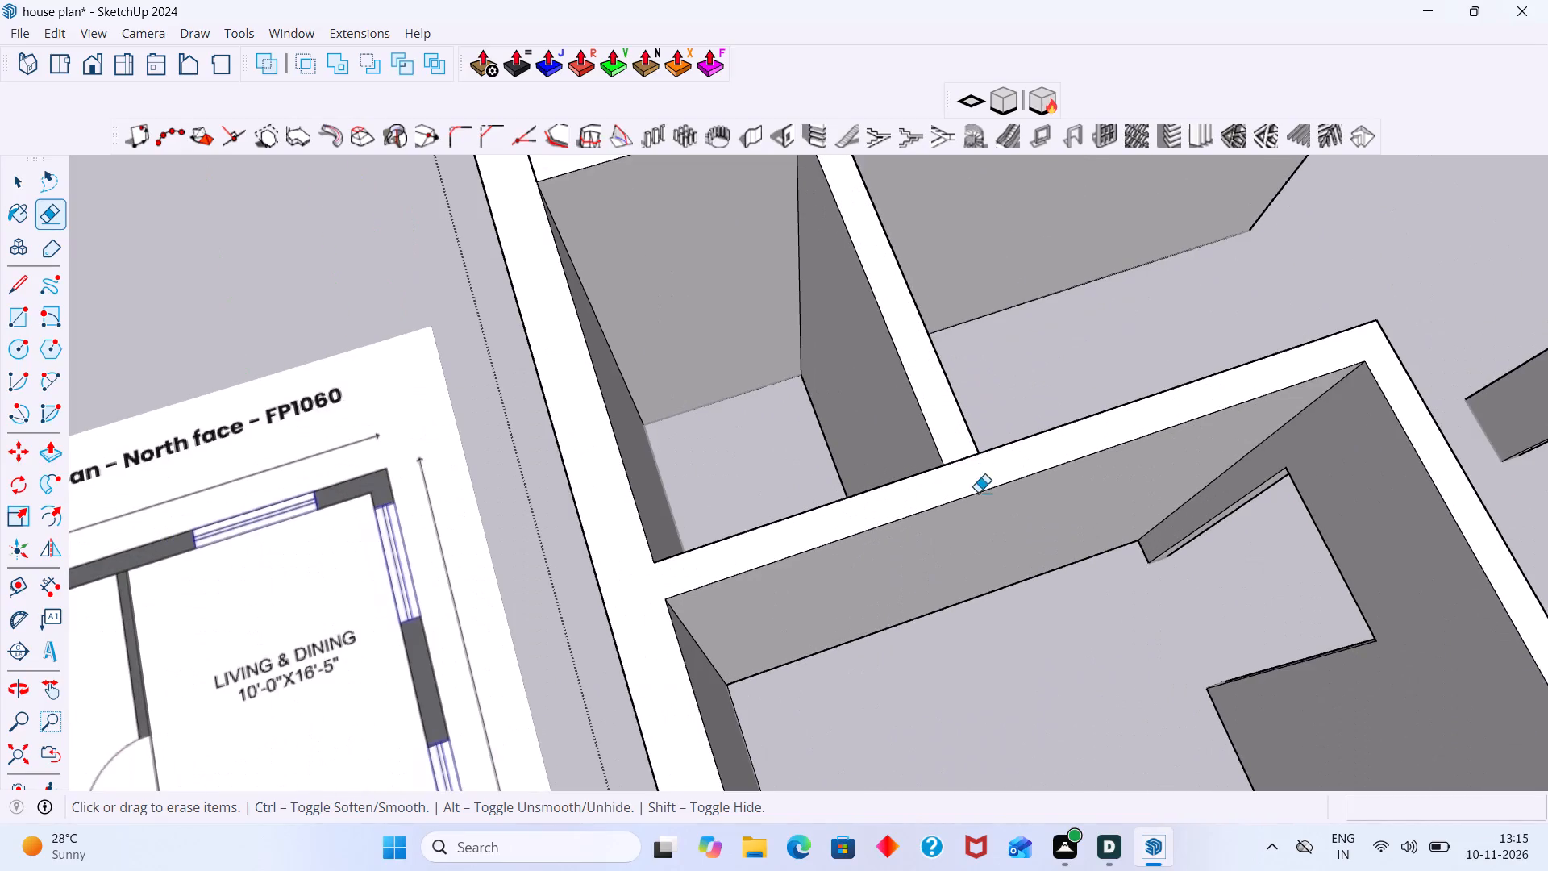
pyautogui.moveTo(967, 449); pyautogui.dragTo(967, 464)
pyautogui.scroll(-7, 971, 458)
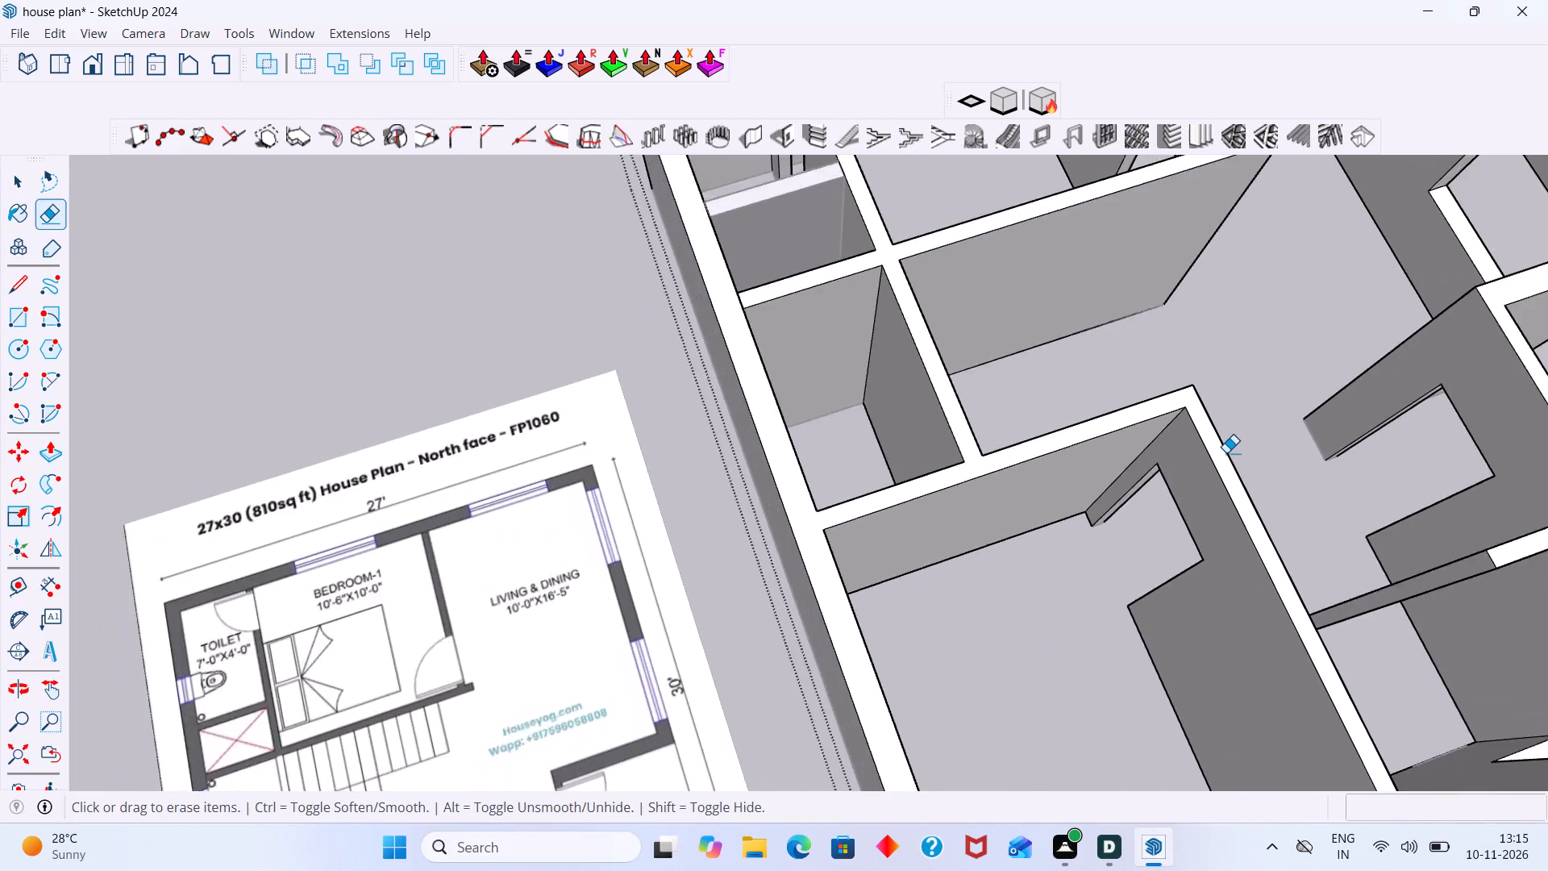
pyautogui.scroll(-3, 1226, 452)
pyautogui.keyDown('shift'); pyautogui.moveTo(1262, 454); pyautogui.dragTo(955, 531, button='middle'); pyautogui.keyUp('shift')
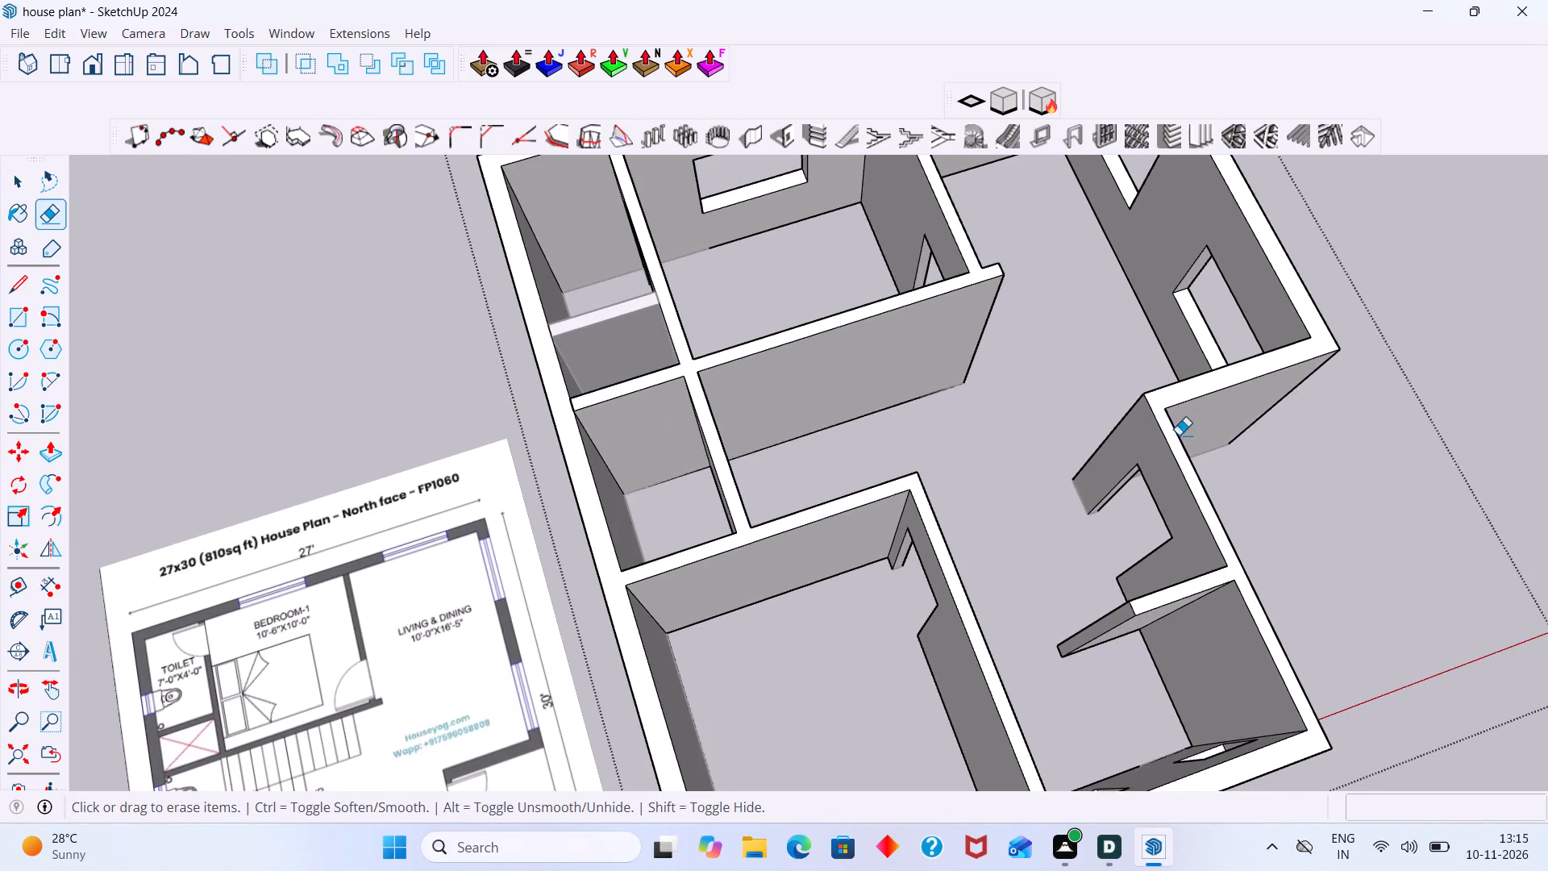
pyautogui.scroll(6, 700, 320)
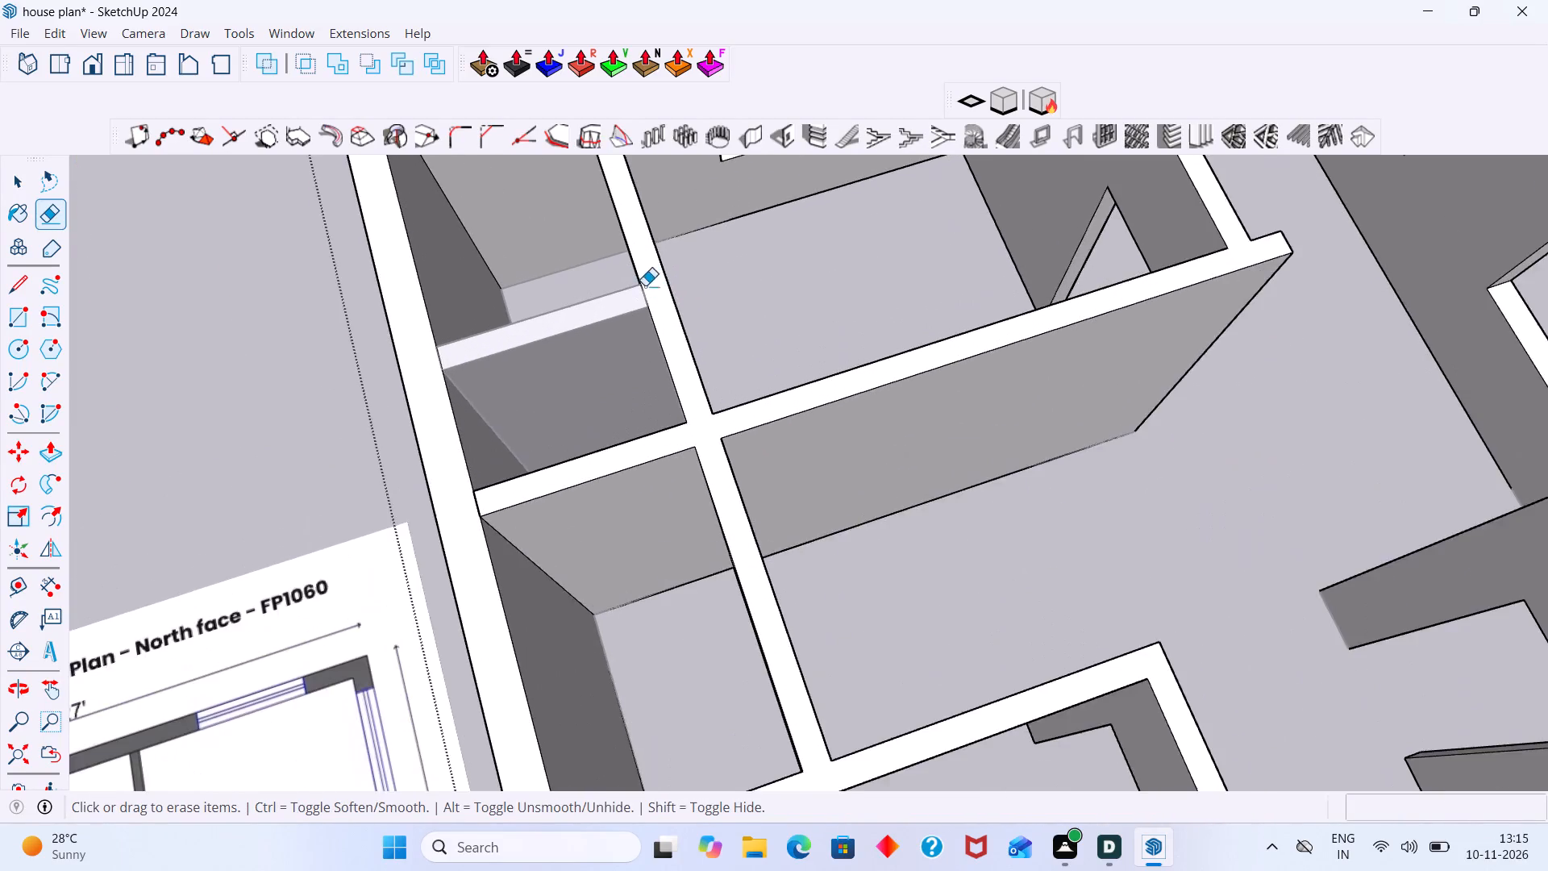
pyautogui.scroll(-12, 649, 317)
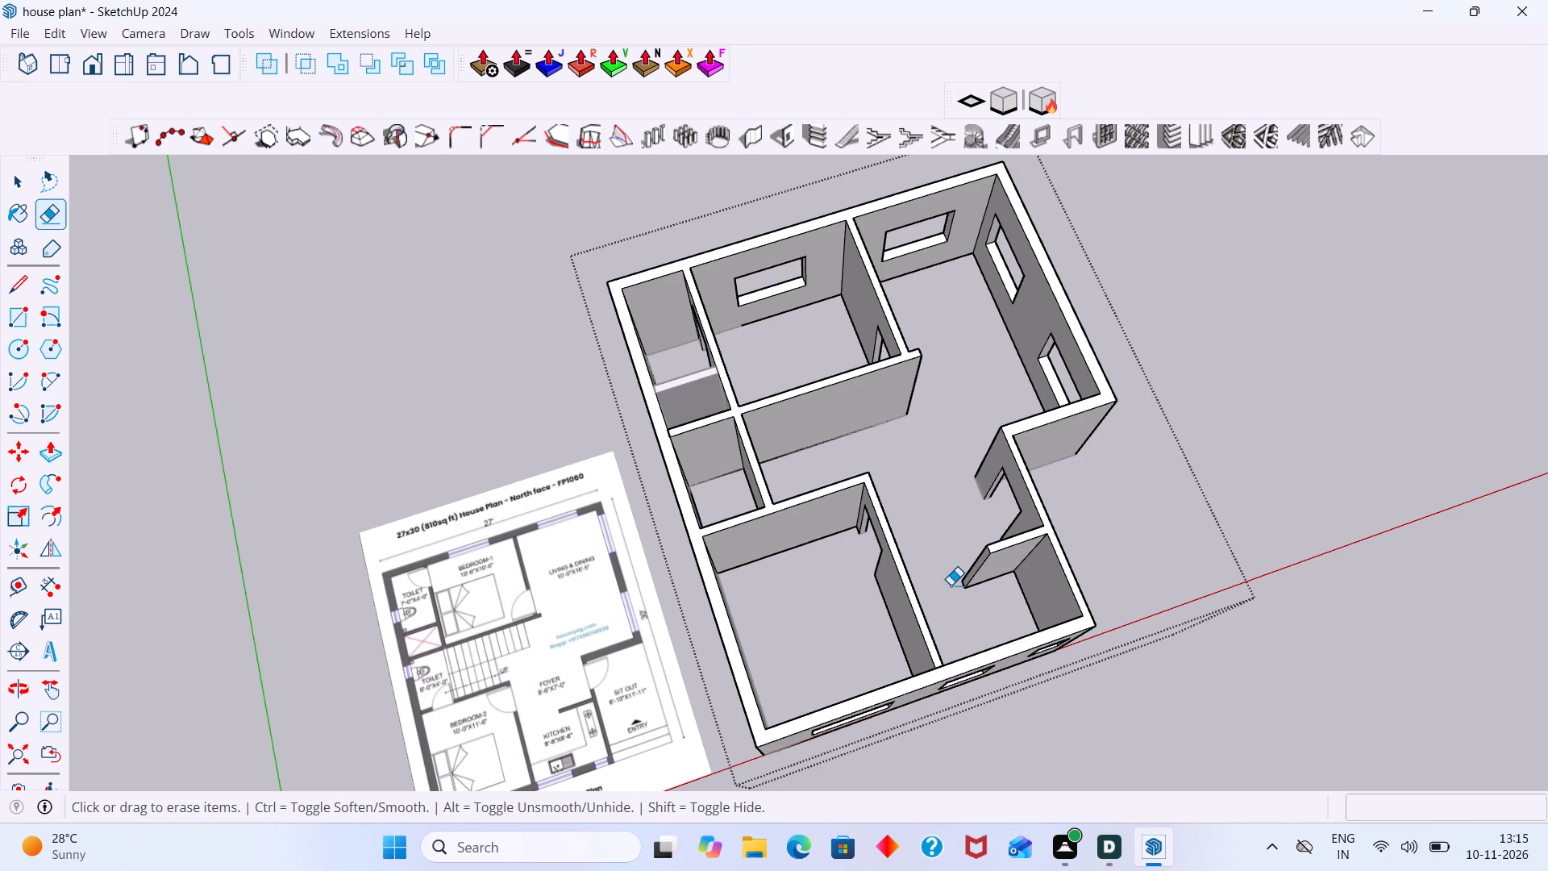
pyautogui.press('space')
pyautogui.scroll(-4, 937, 529)
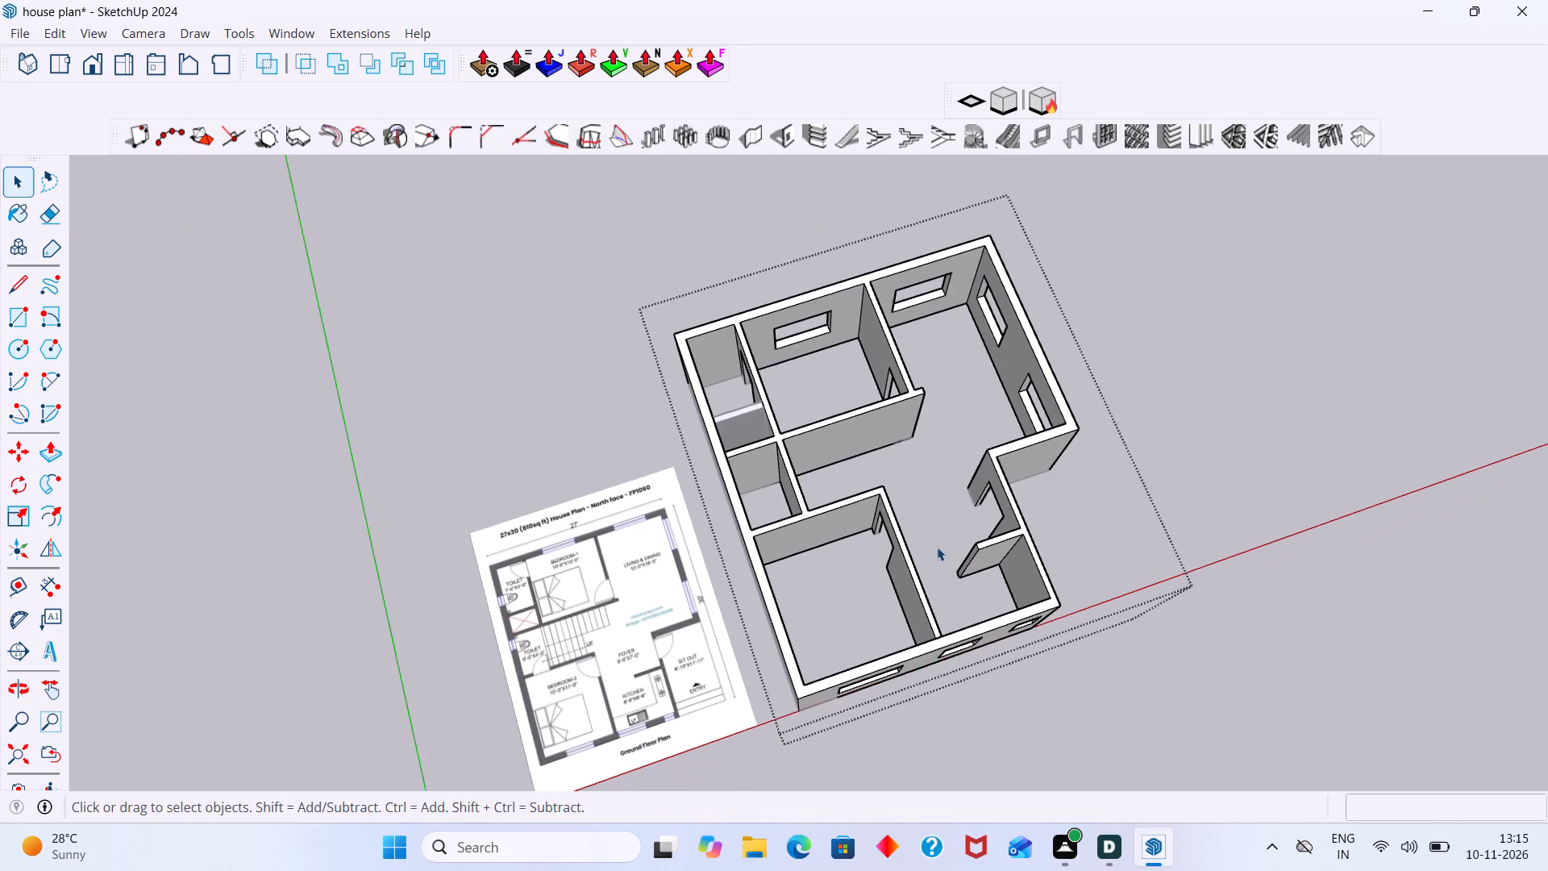